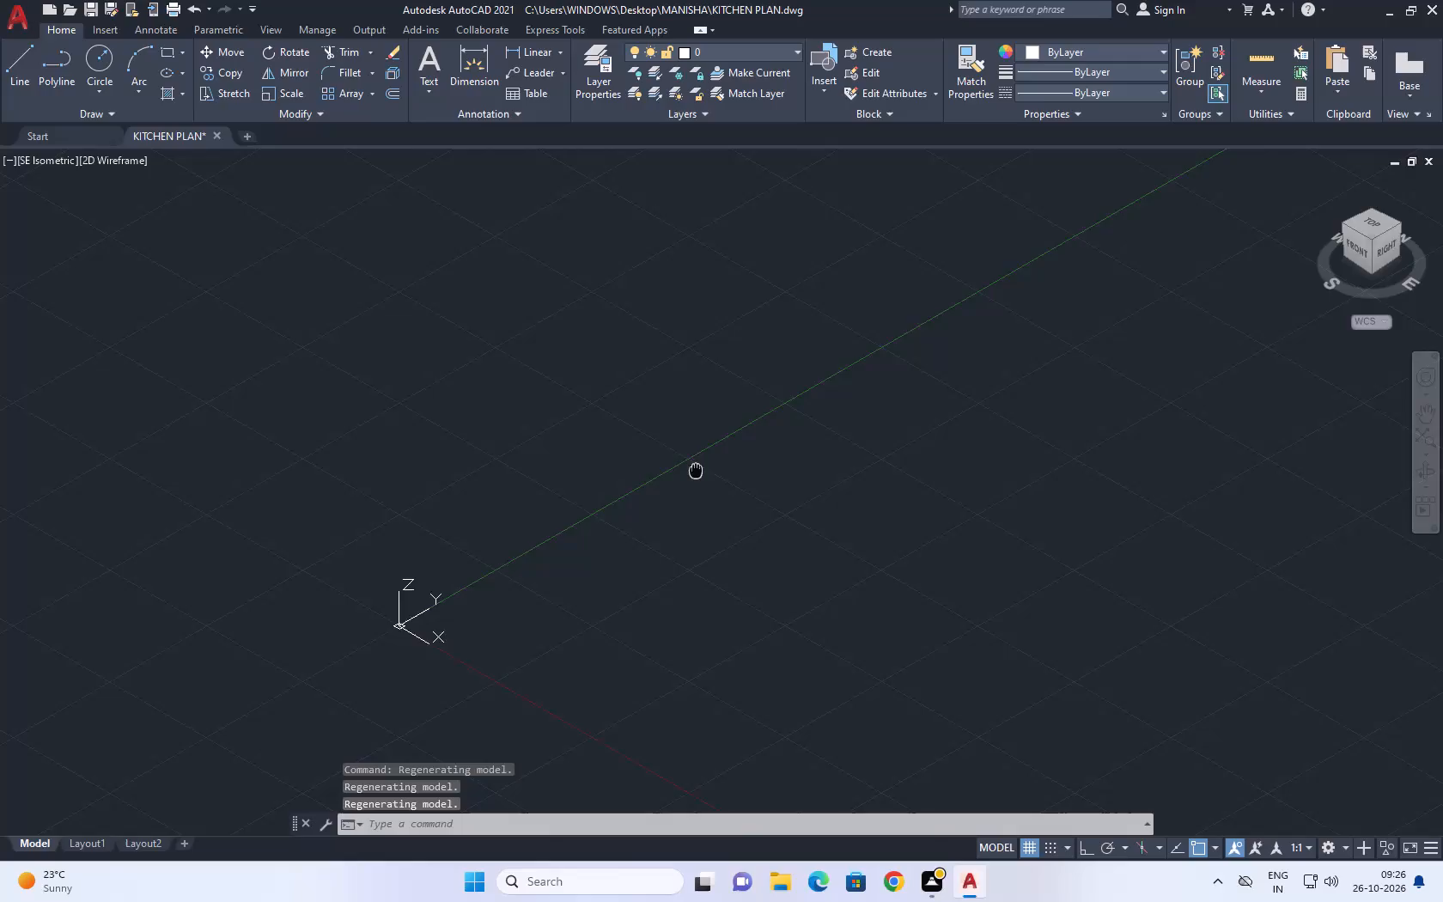
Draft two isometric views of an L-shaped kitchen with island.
Turn on Ortho mode and draw a vertical line 180 units long upward along Z in the empty isometric view.
key("l")
key("space")
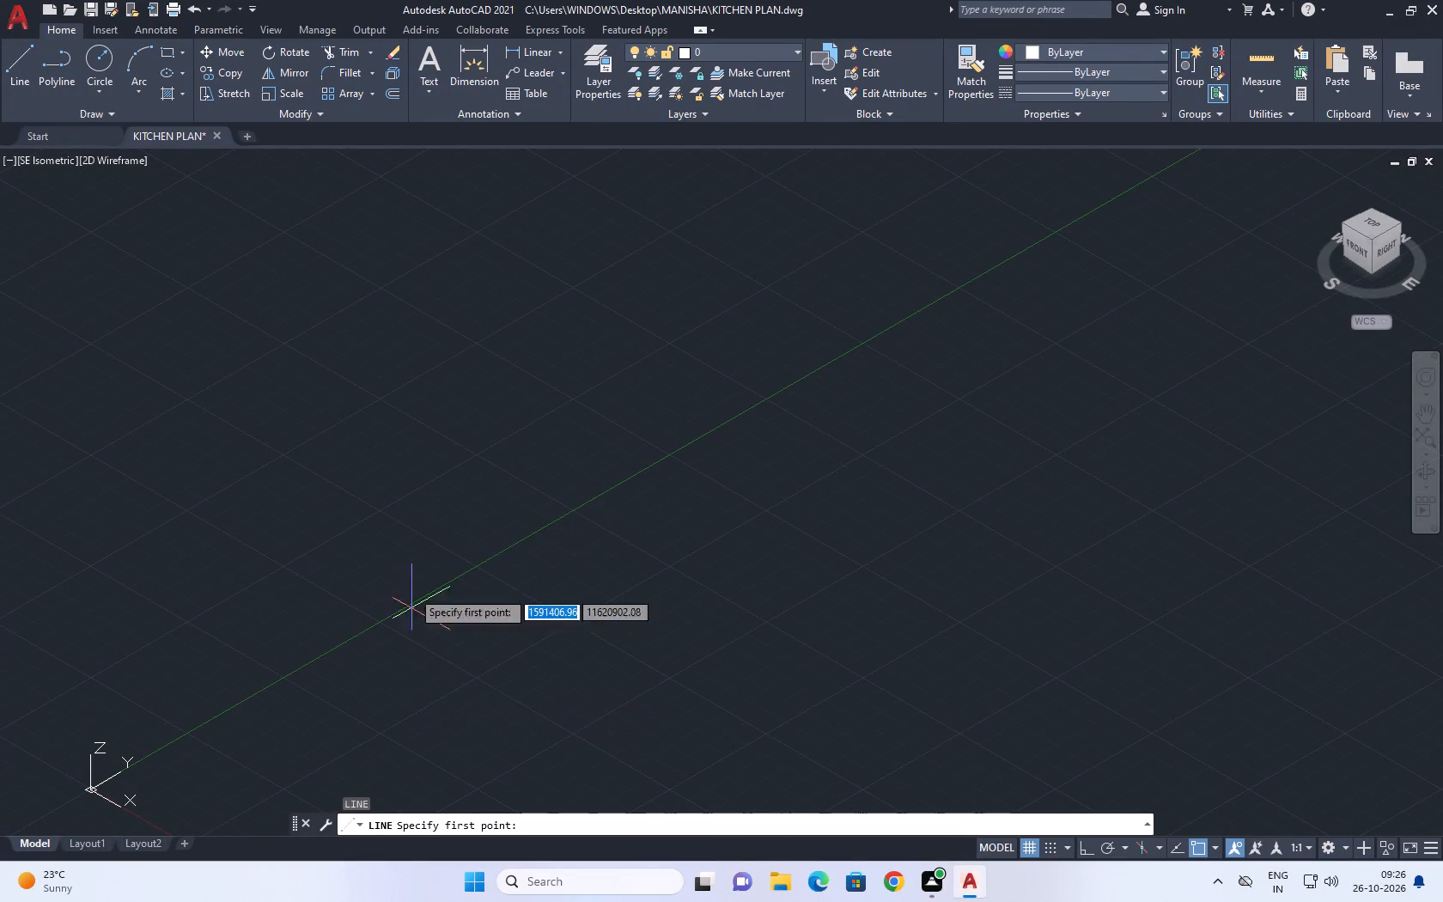
scroll(428, 514, "down", 3)
middle_click_drag(504, 527, 149, 622)
left_click_drag(384, 688, 383, 698)
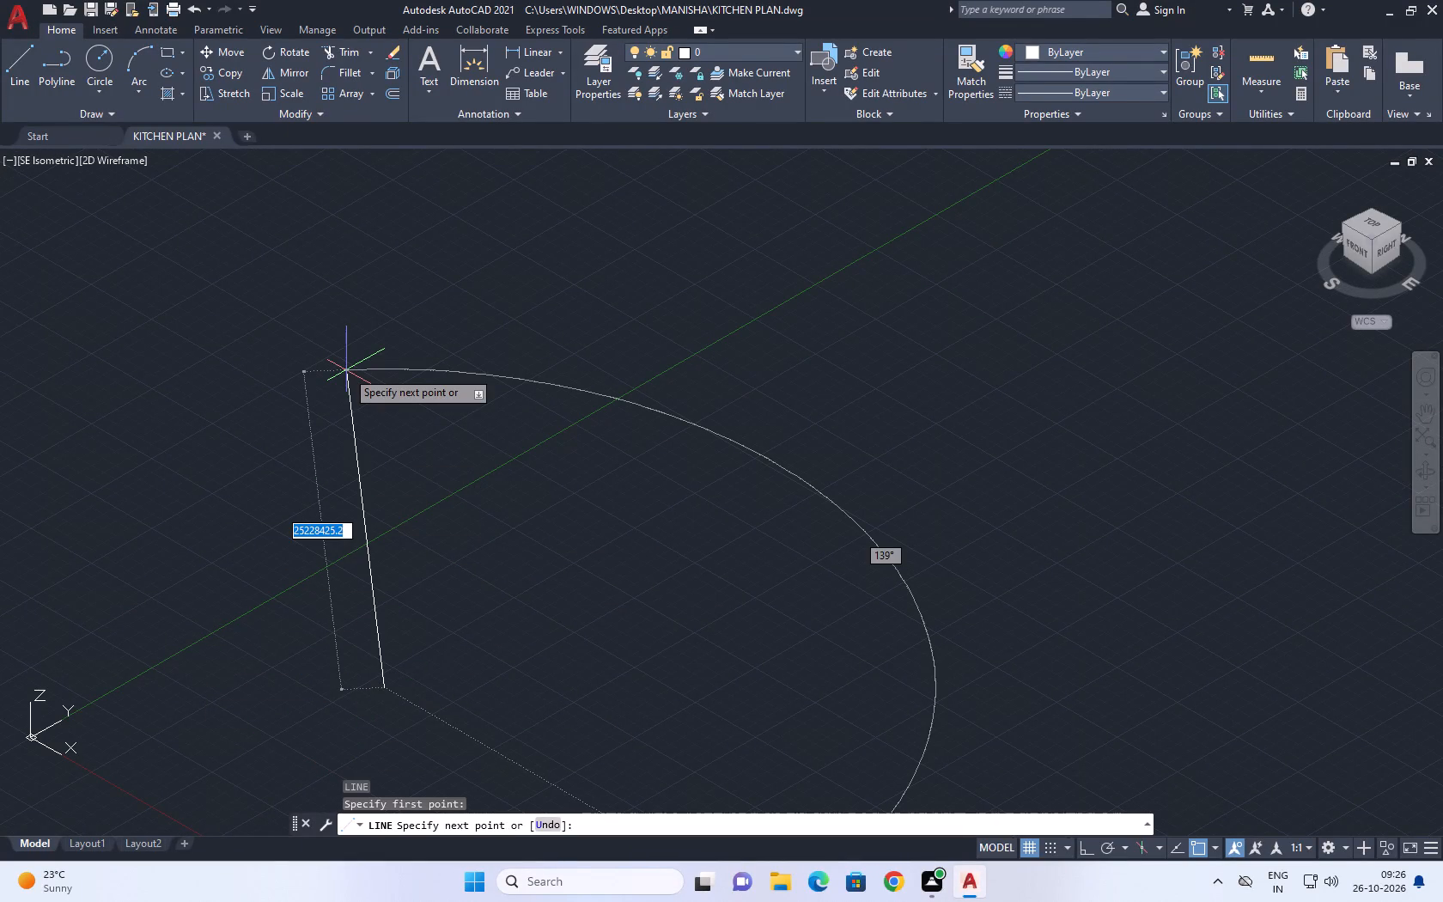
key("F8")
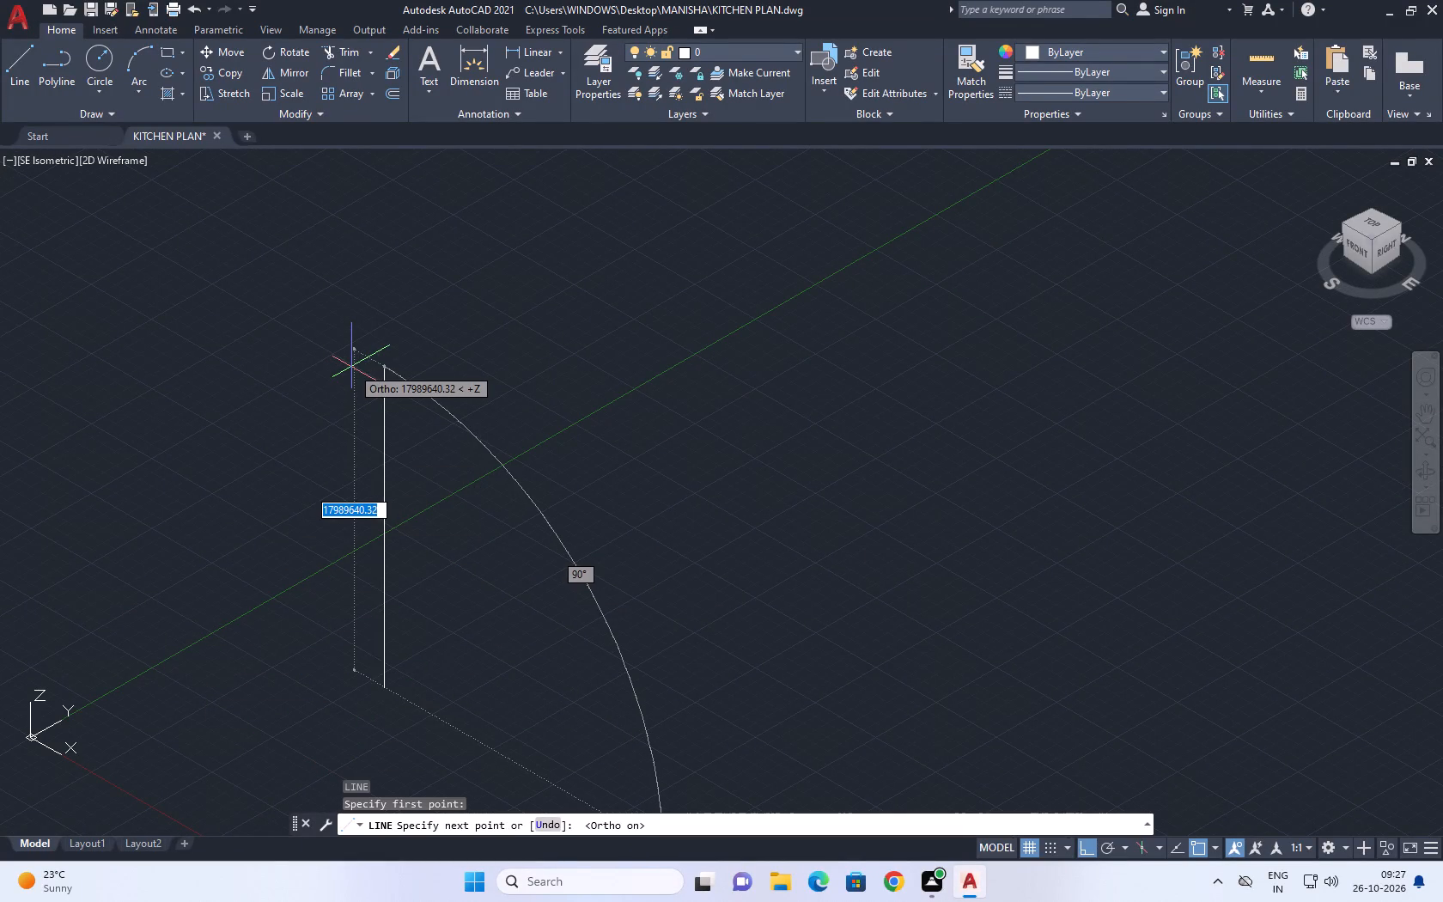
type("180")
key("Return")
key("Escape")
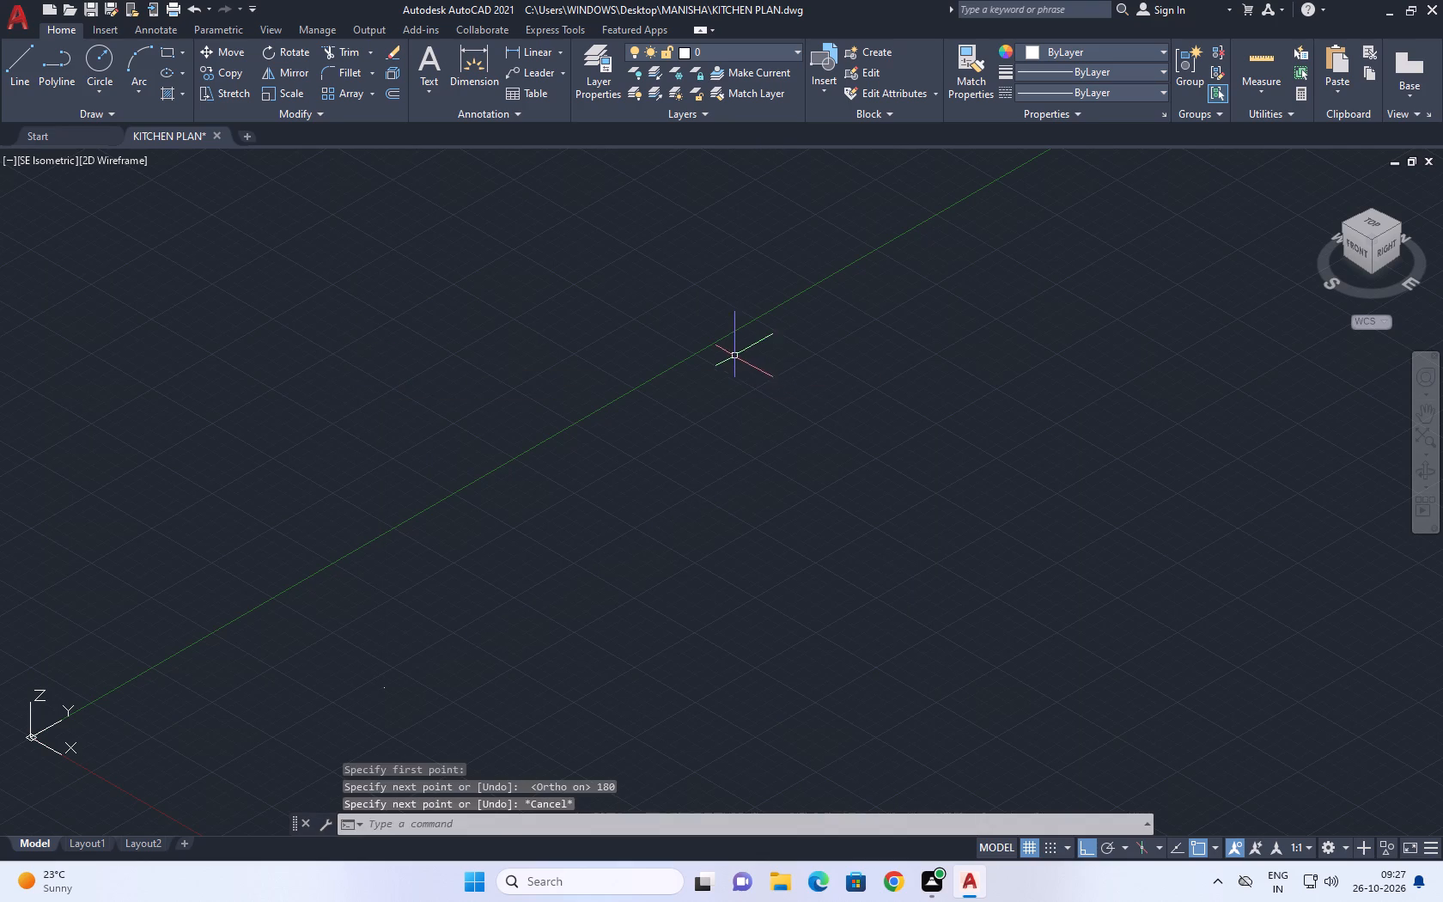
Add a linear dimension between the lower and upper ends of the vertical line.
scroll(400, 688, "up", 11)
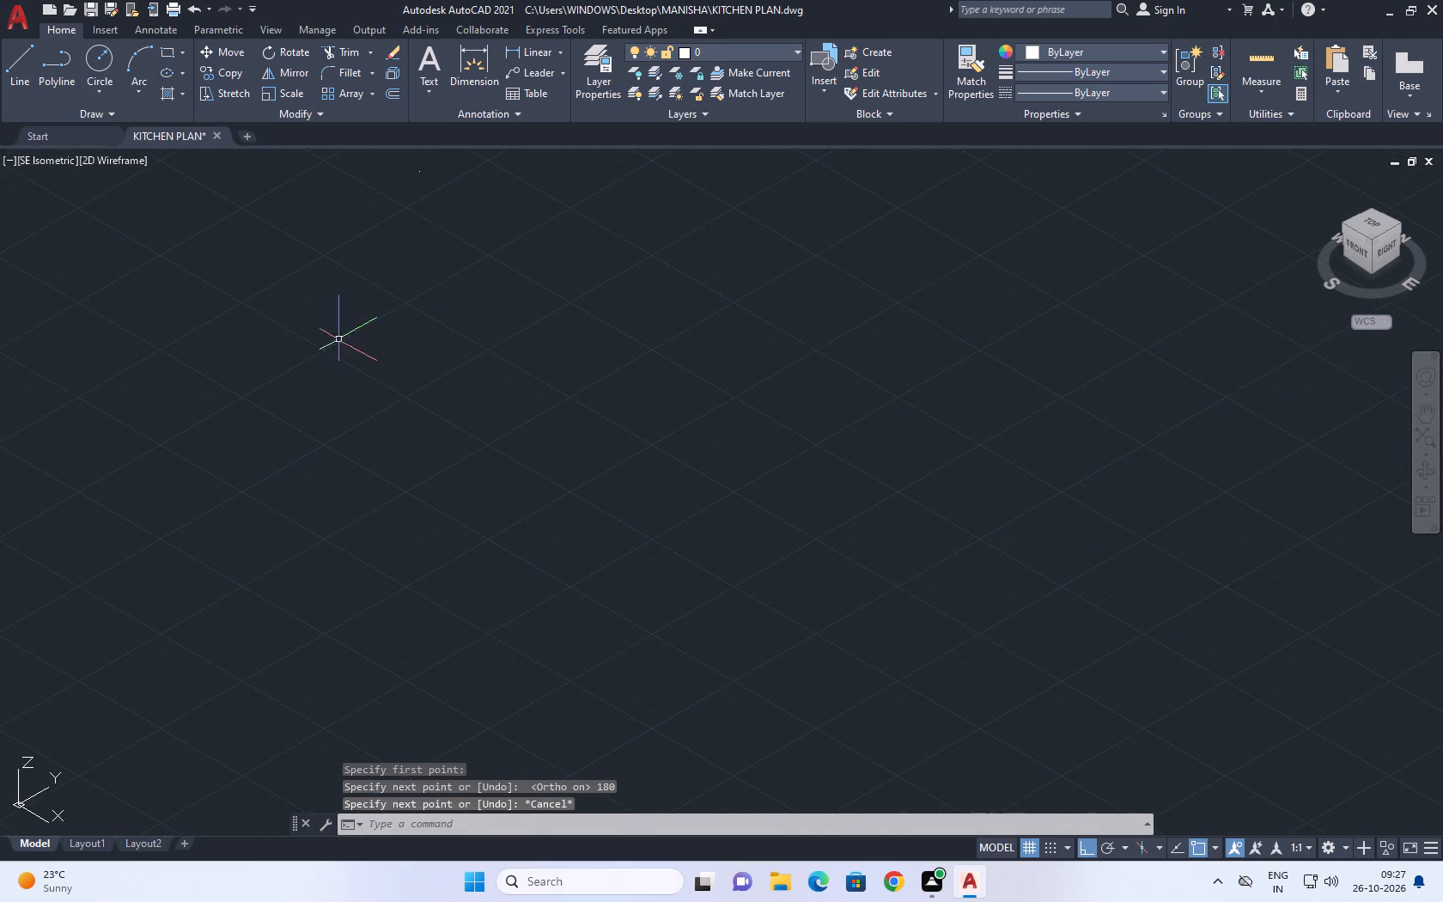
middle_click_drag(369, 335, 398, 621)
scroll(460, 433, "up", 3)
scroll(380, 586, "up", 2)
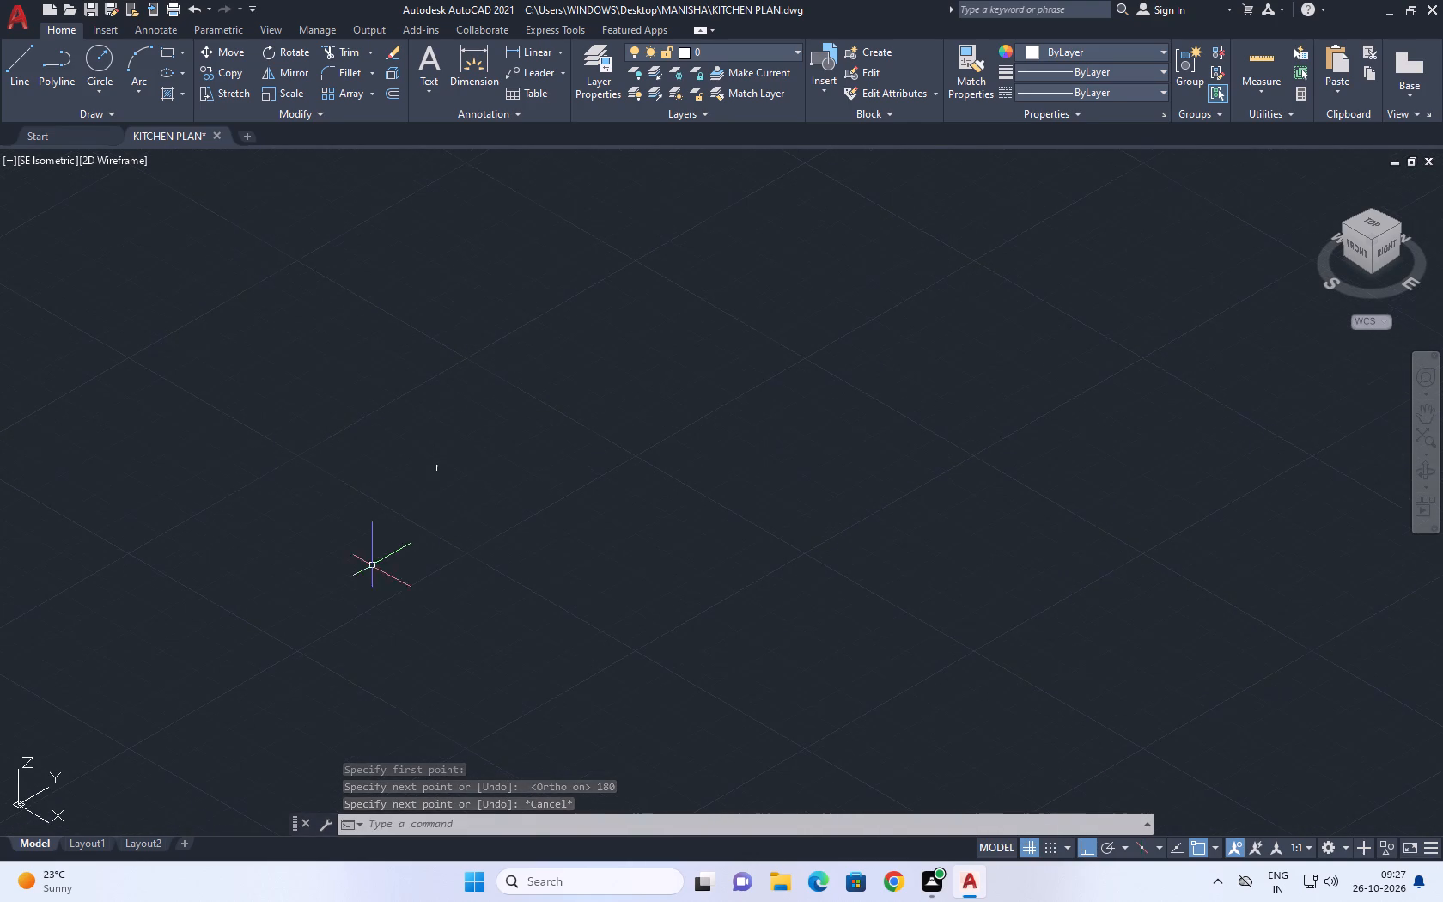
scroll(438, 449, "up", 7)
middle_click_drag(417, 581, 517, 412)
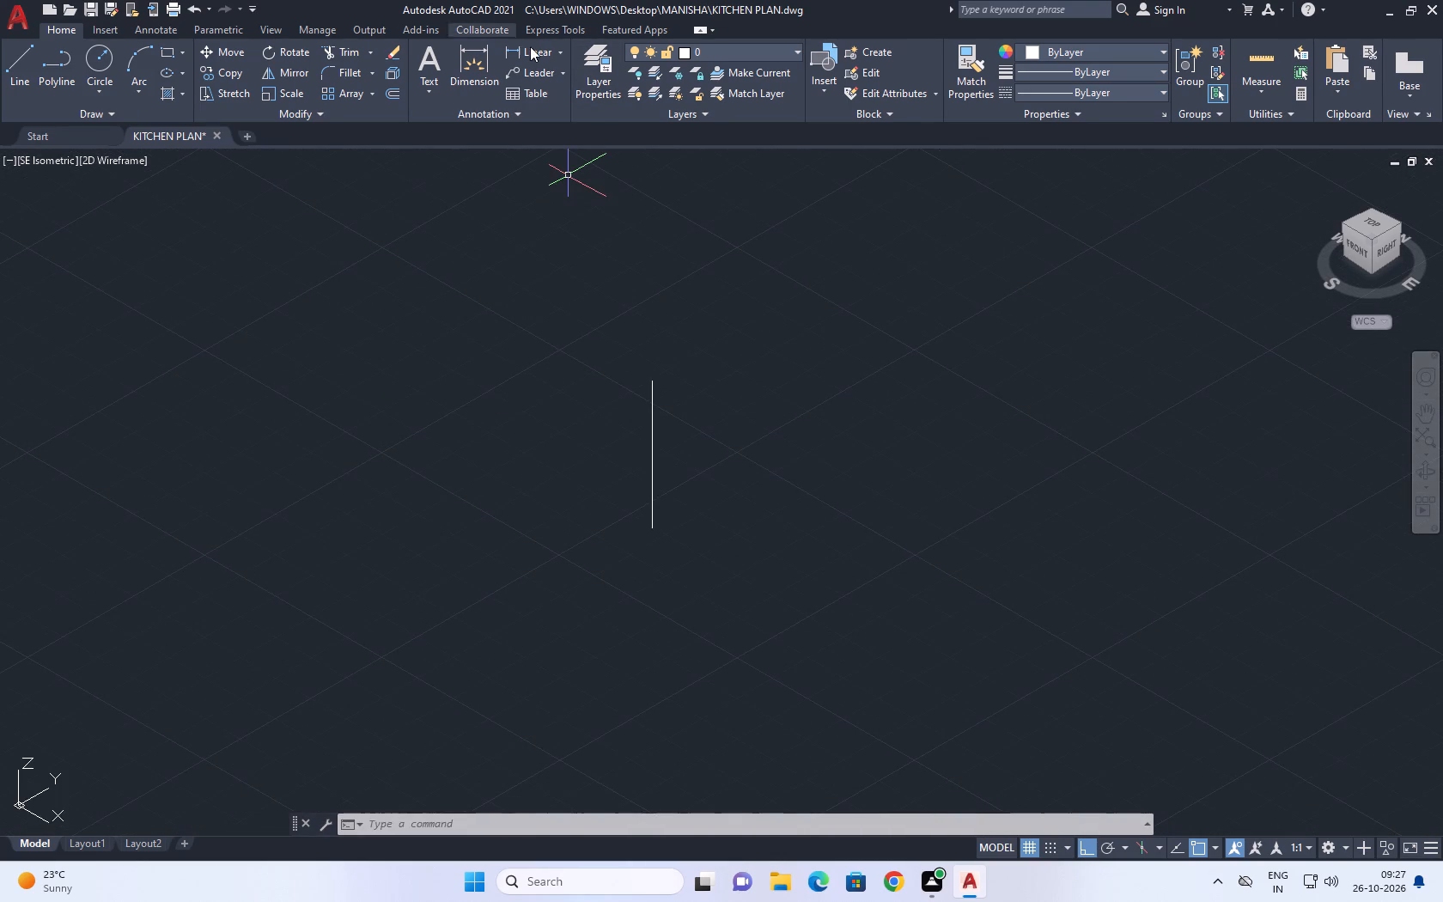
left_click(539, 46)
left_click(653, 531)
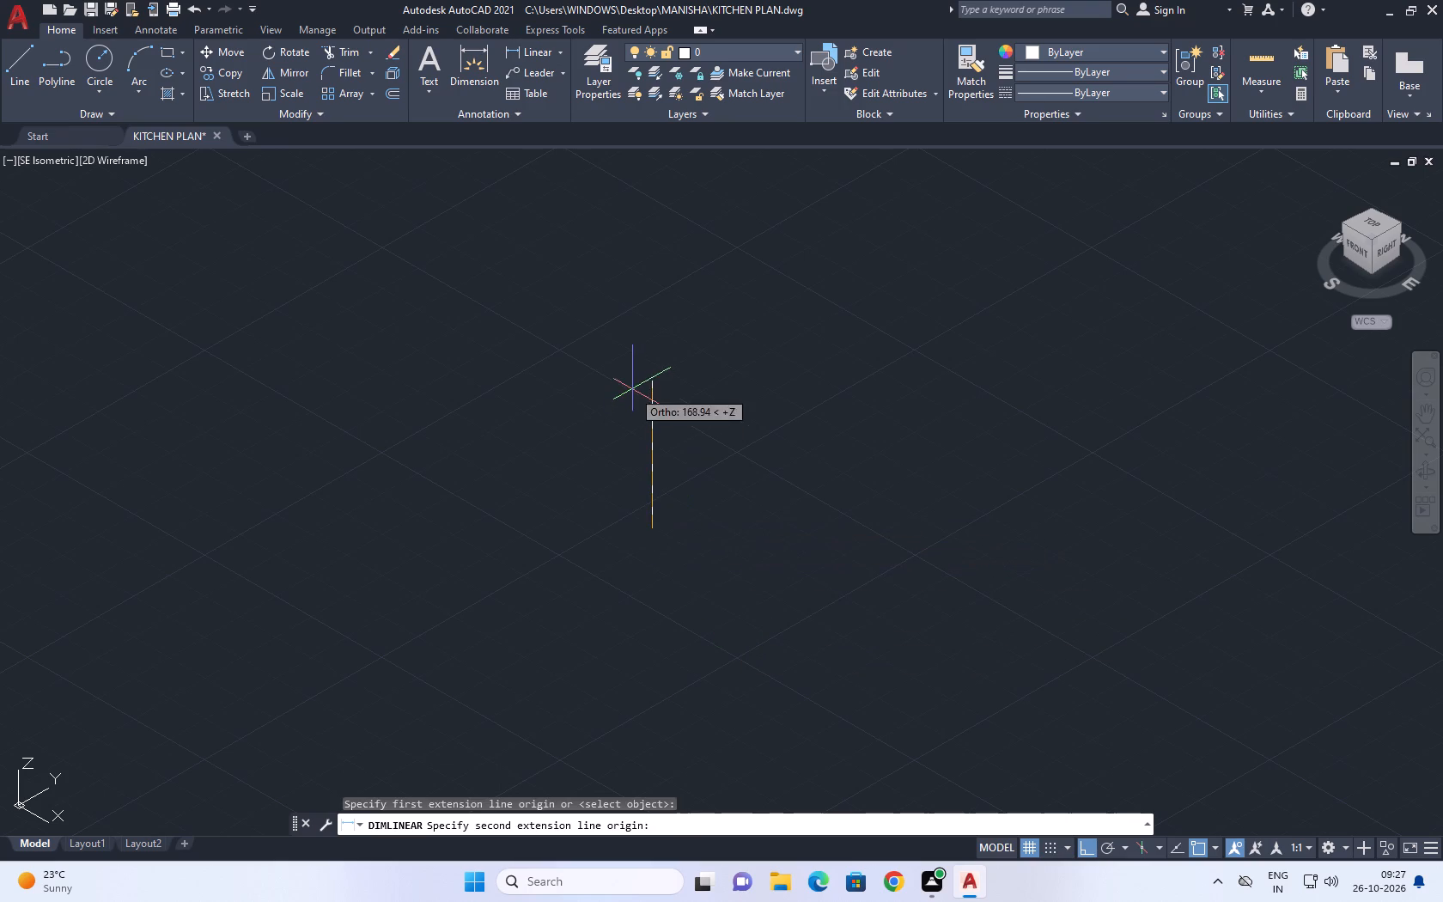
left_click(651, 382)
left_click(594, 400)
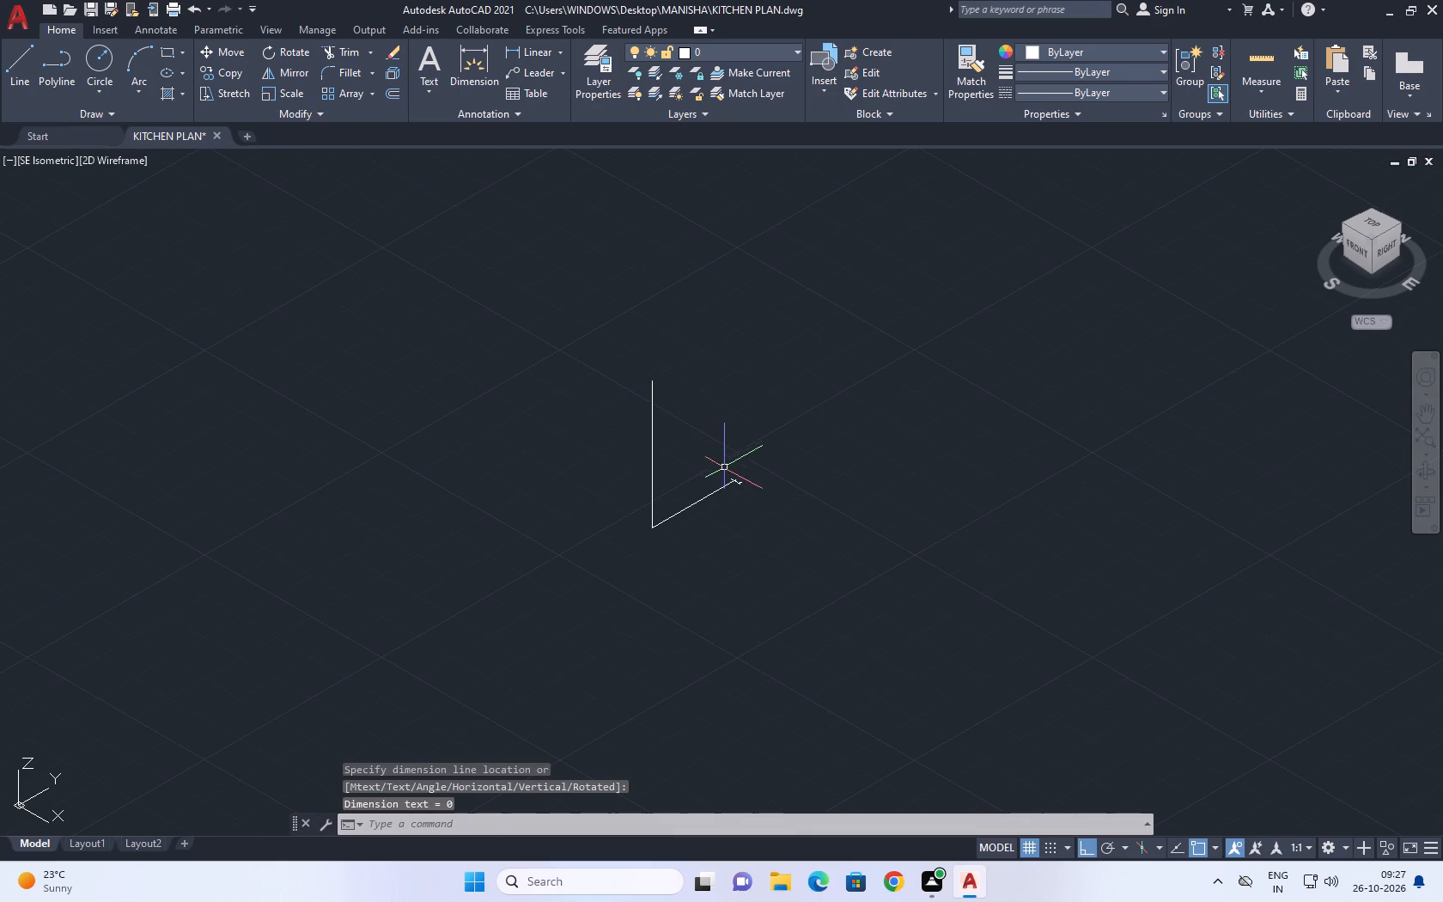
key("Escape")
Erase the vertical line together with its linear dimension.
left_click(764, 447)
left_click(691, 539)
left_click_drag(745, 288, 712, 288)
left_click(506, 552)
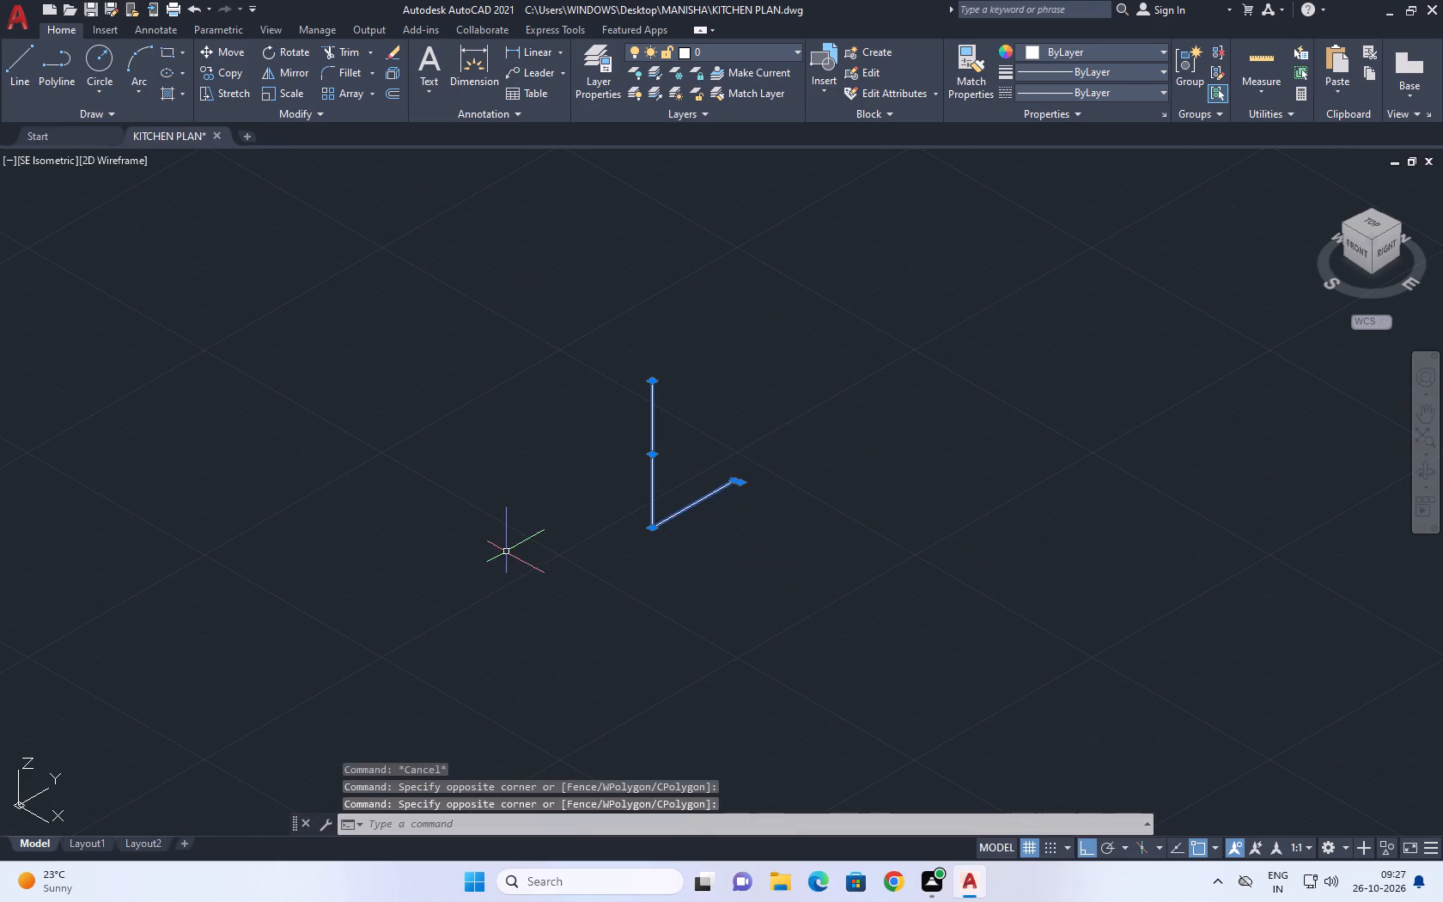
key("Delete")
Draw a new vertical line 180 units long upward along Z in the empty drawing area.
middle_click_drag(514, 549, 373, 667)
scroll(377, 677, "down", 4)
key("l")
key("space")
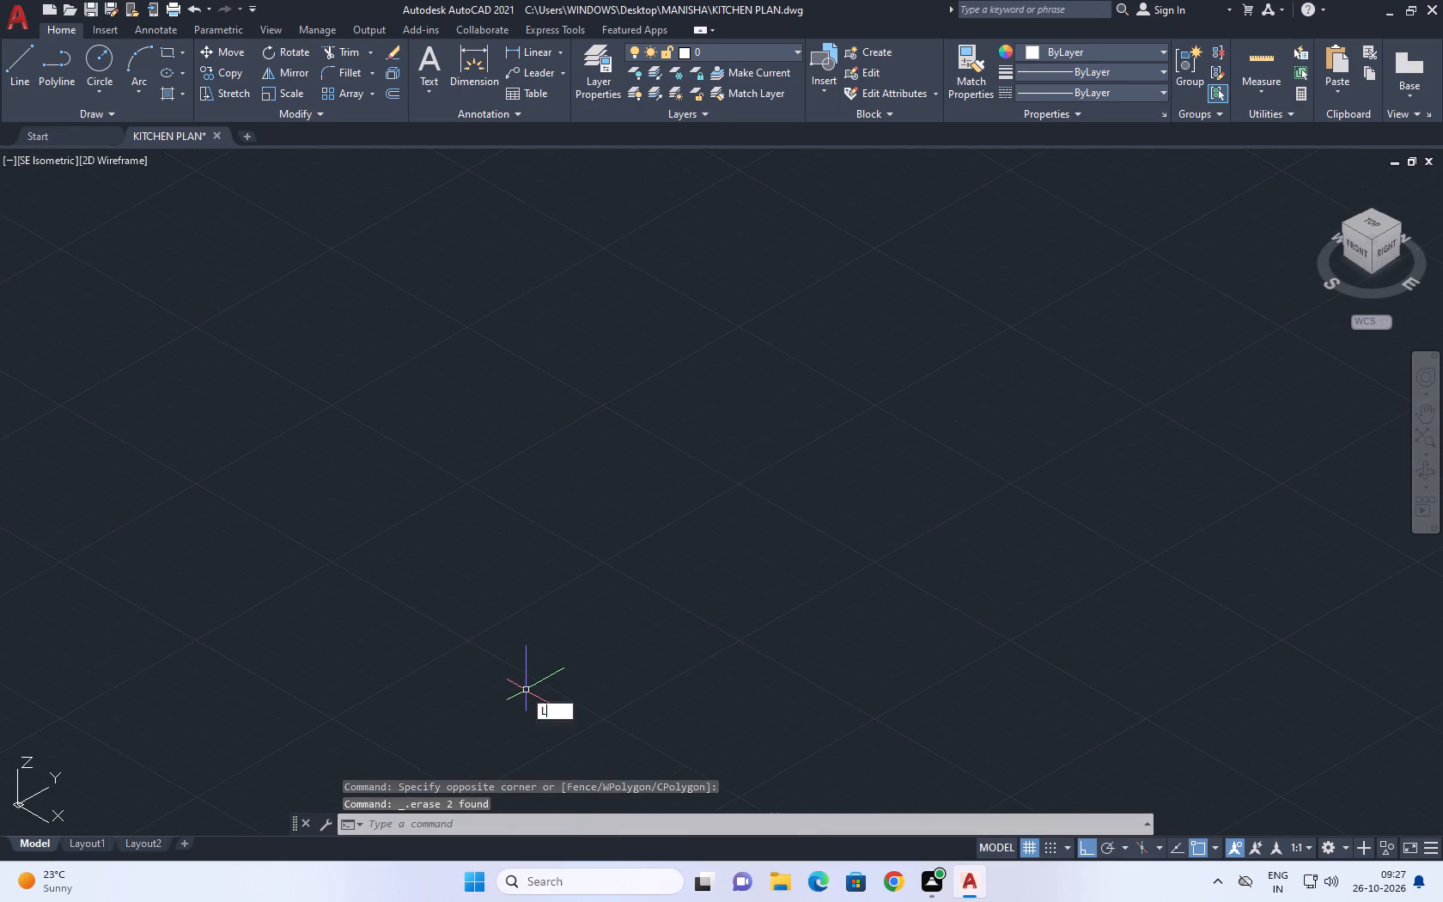
left_click(446, 700)
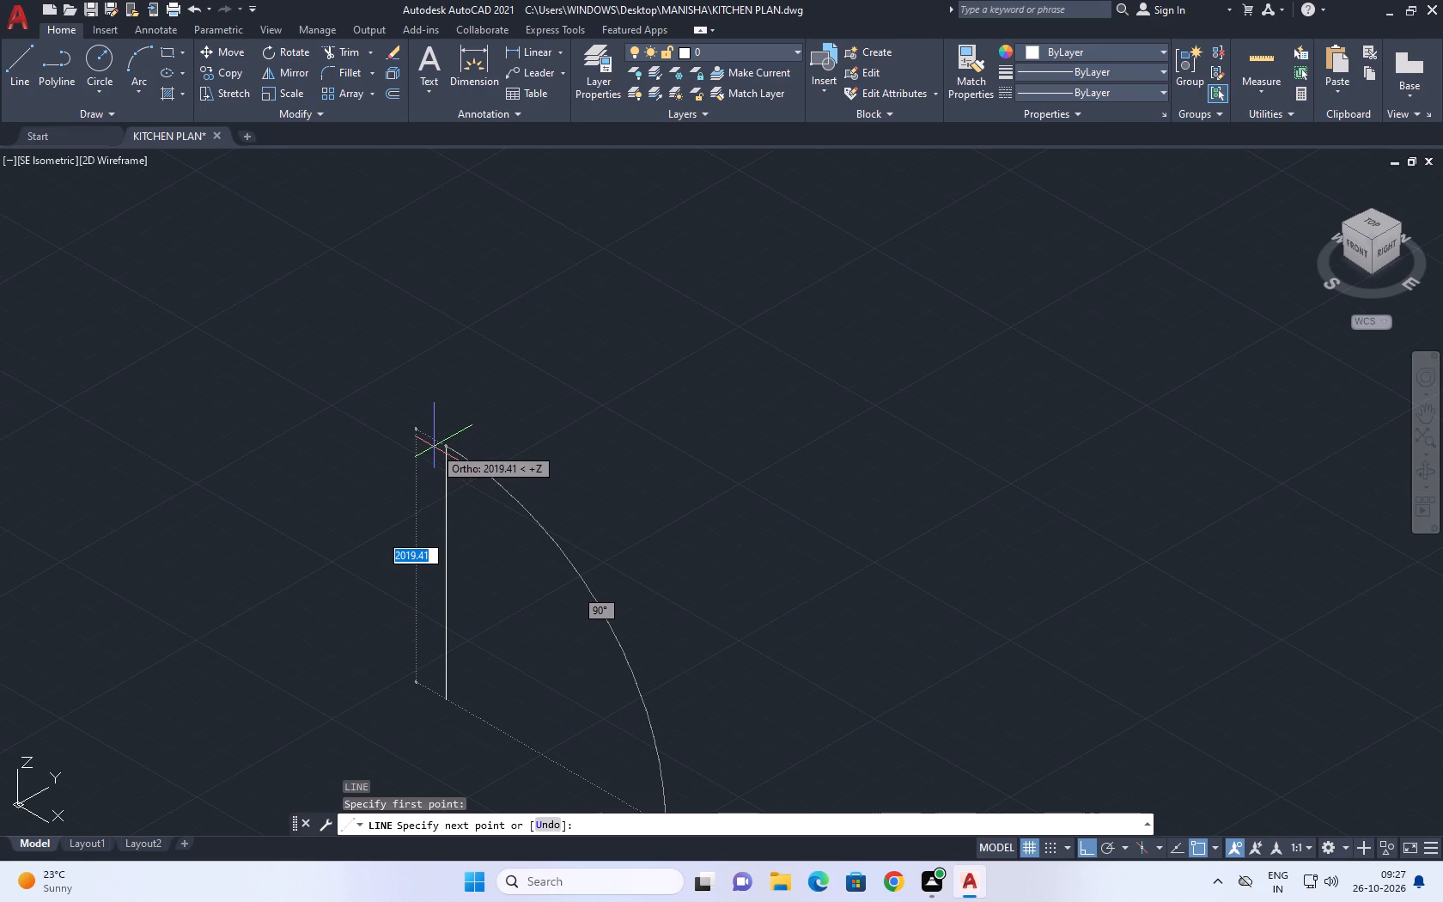
type("18")
key("0")
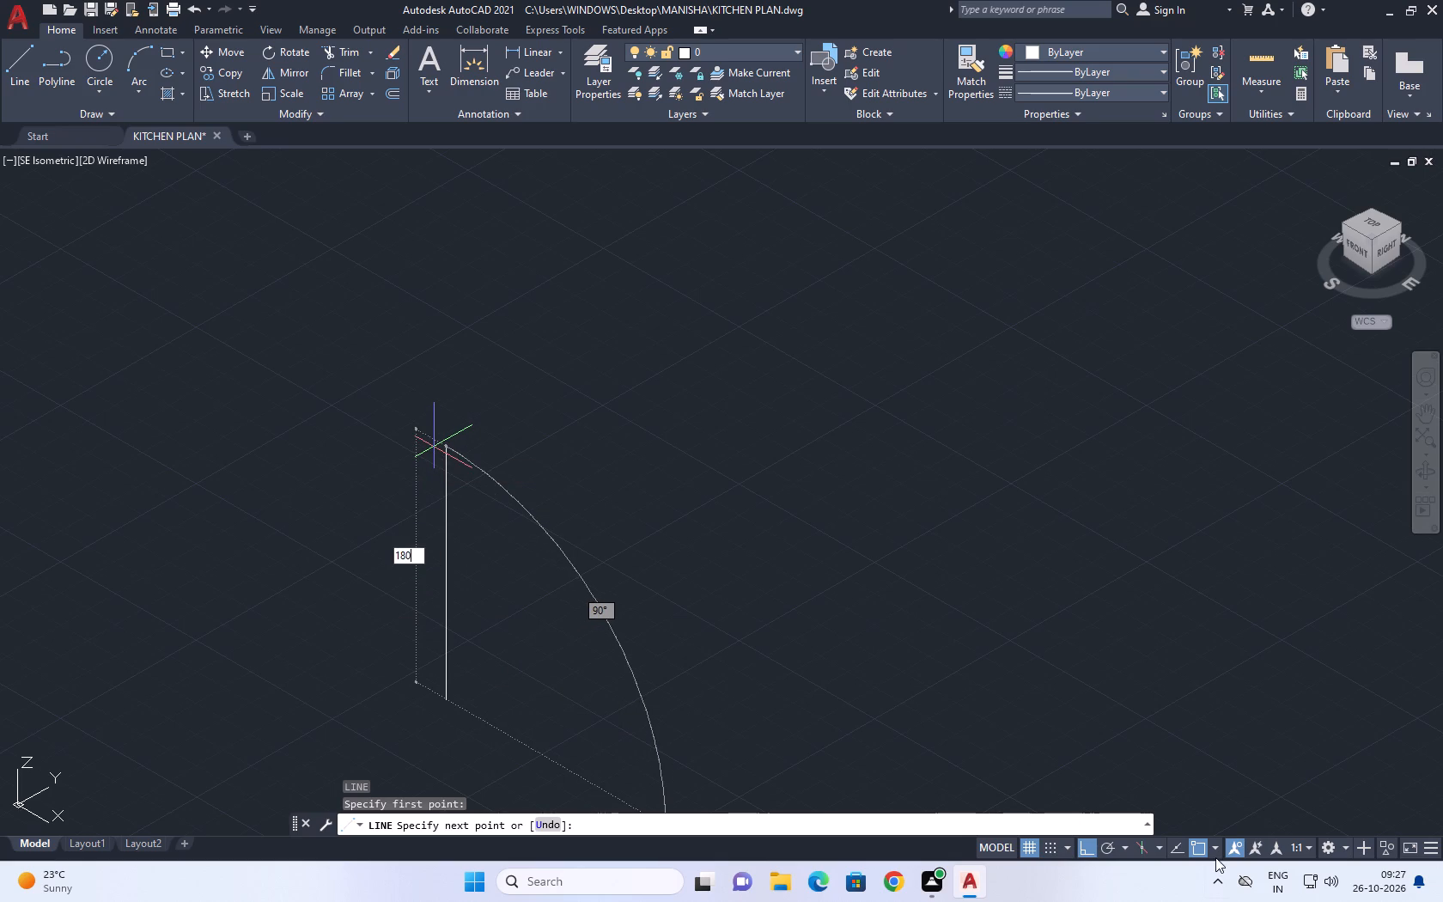
key("Return")
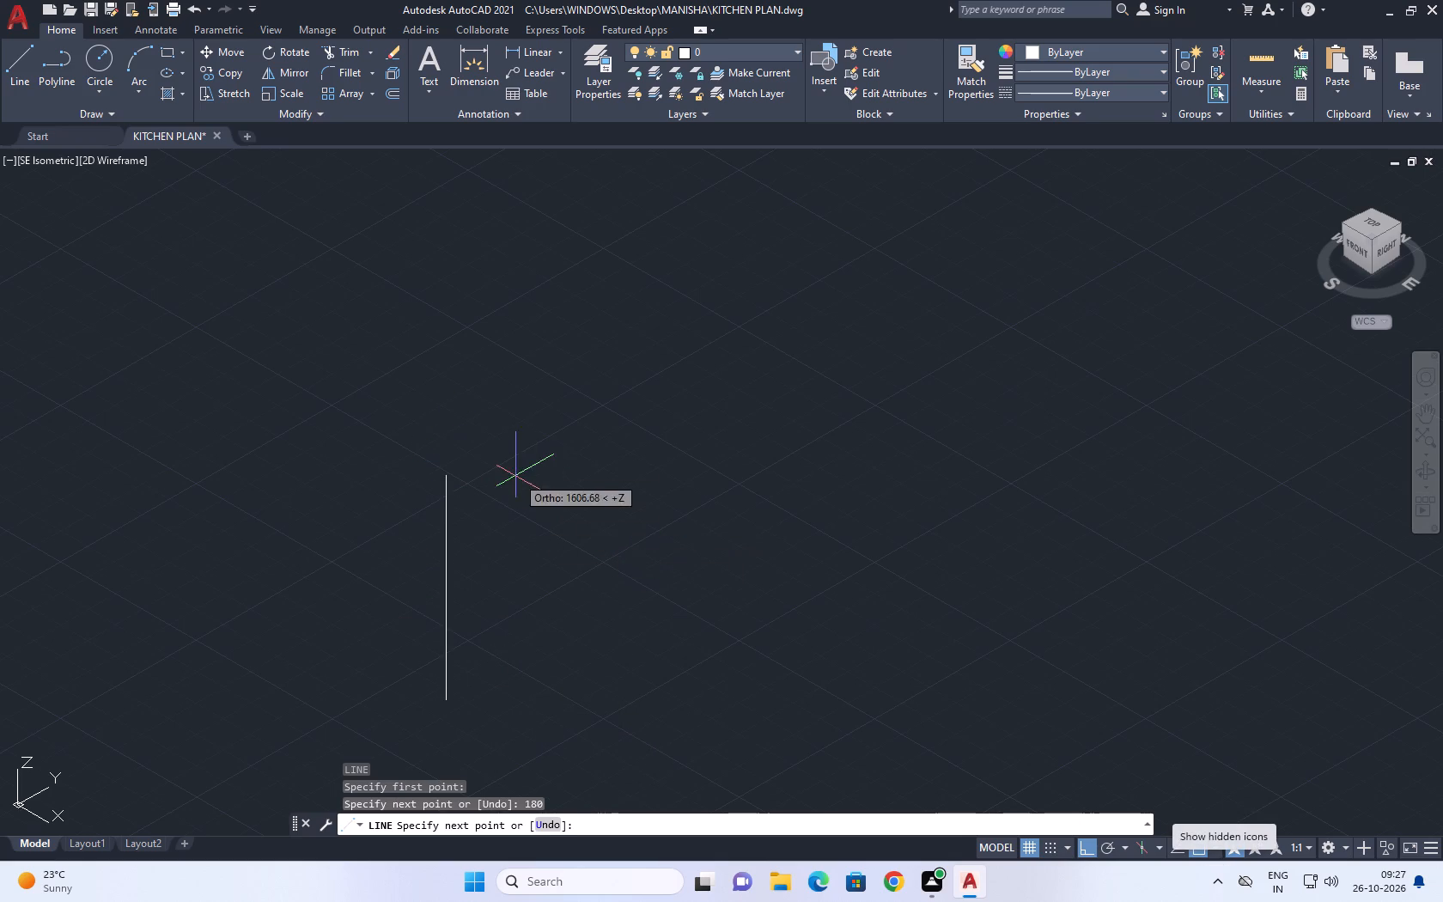
middle_click_drag(454, 675, 449, 585)
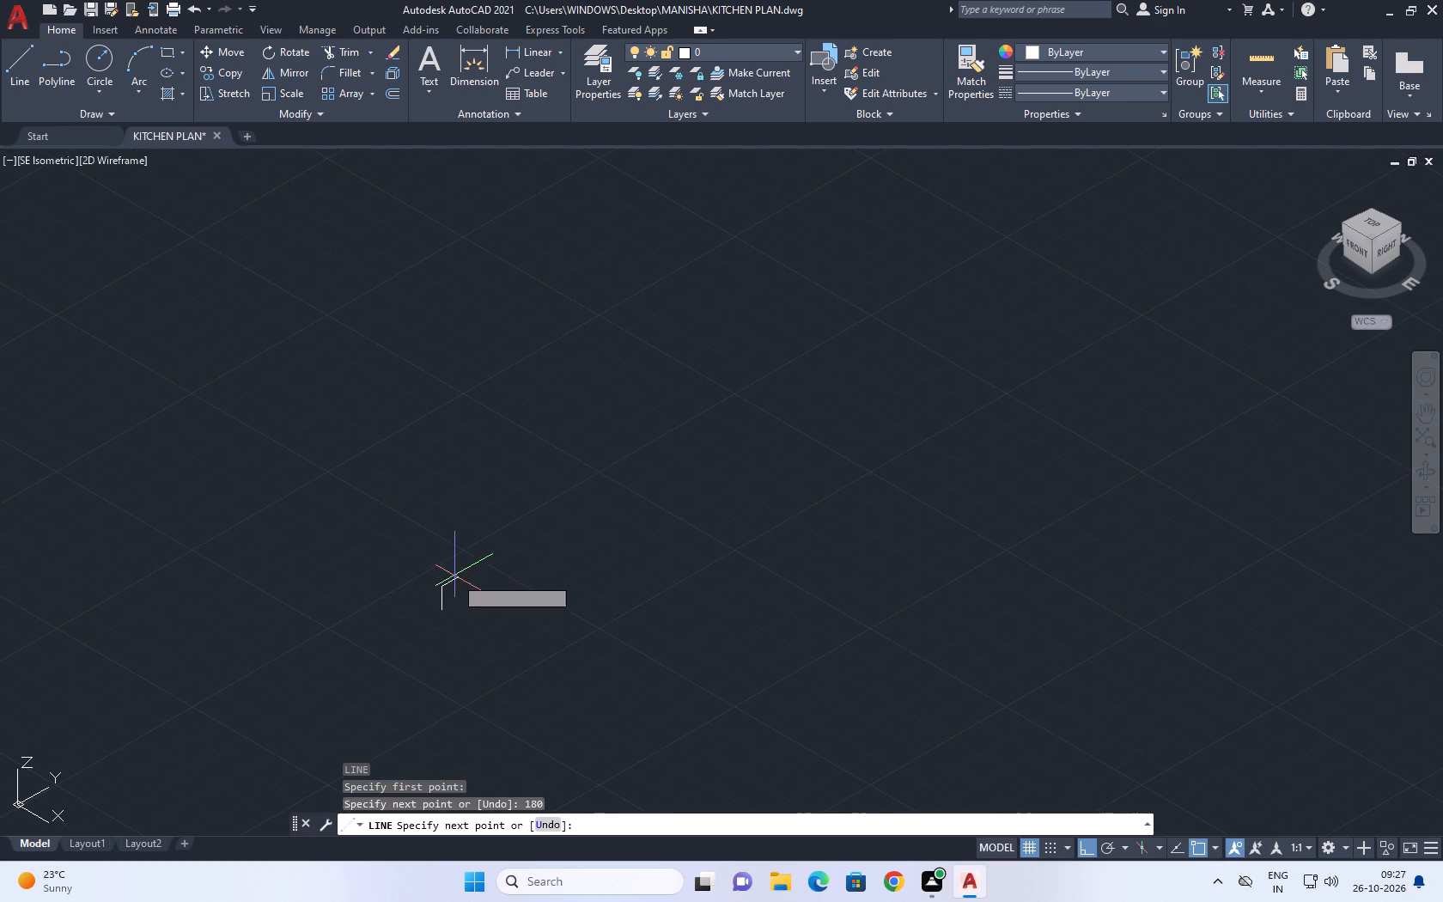
scroll(452, 564, "up", 4)
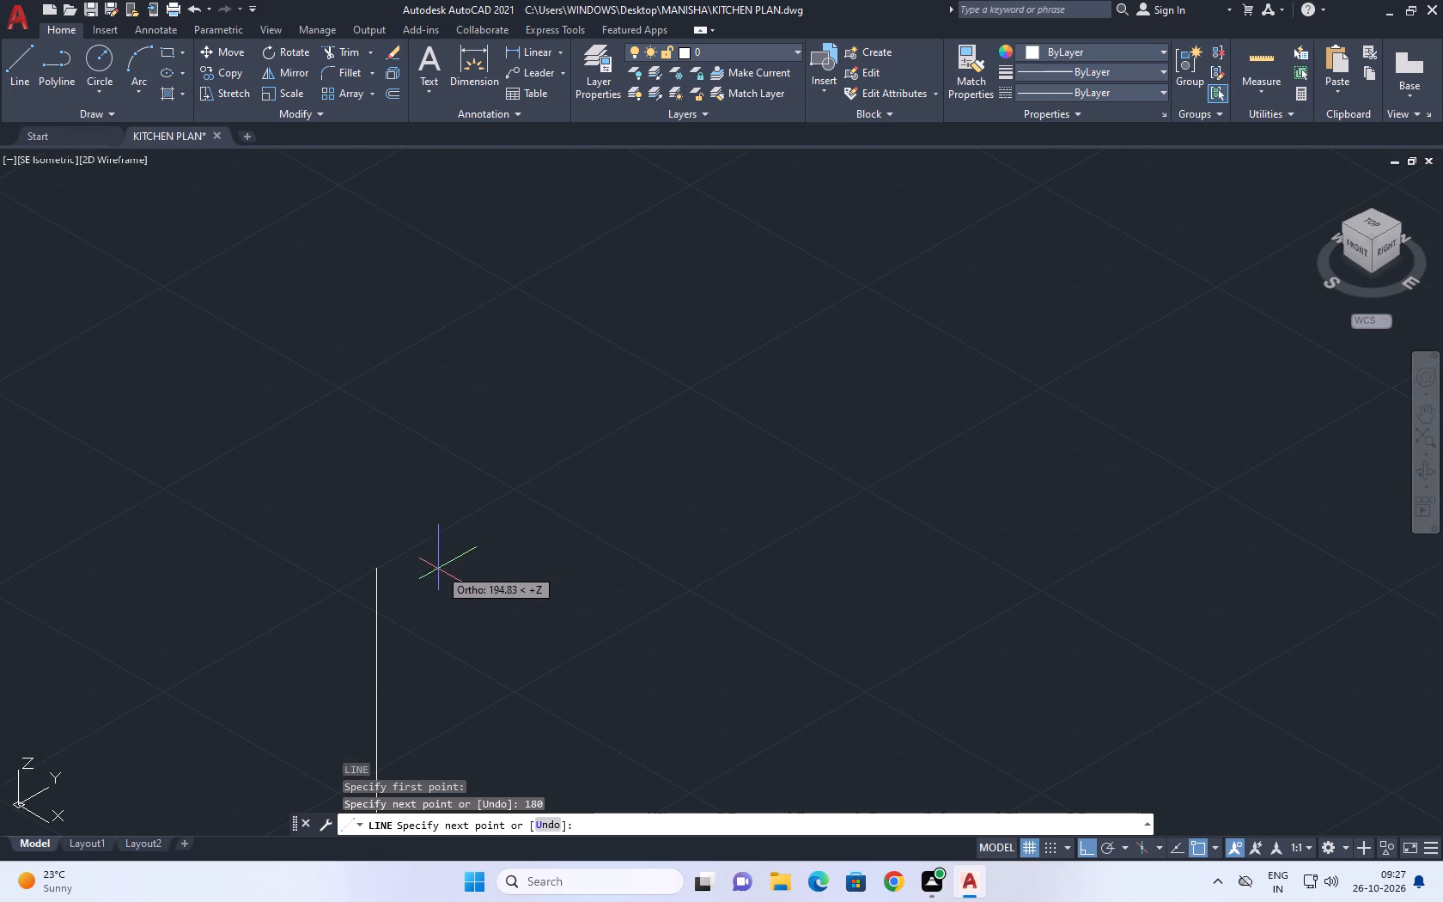
type("61")
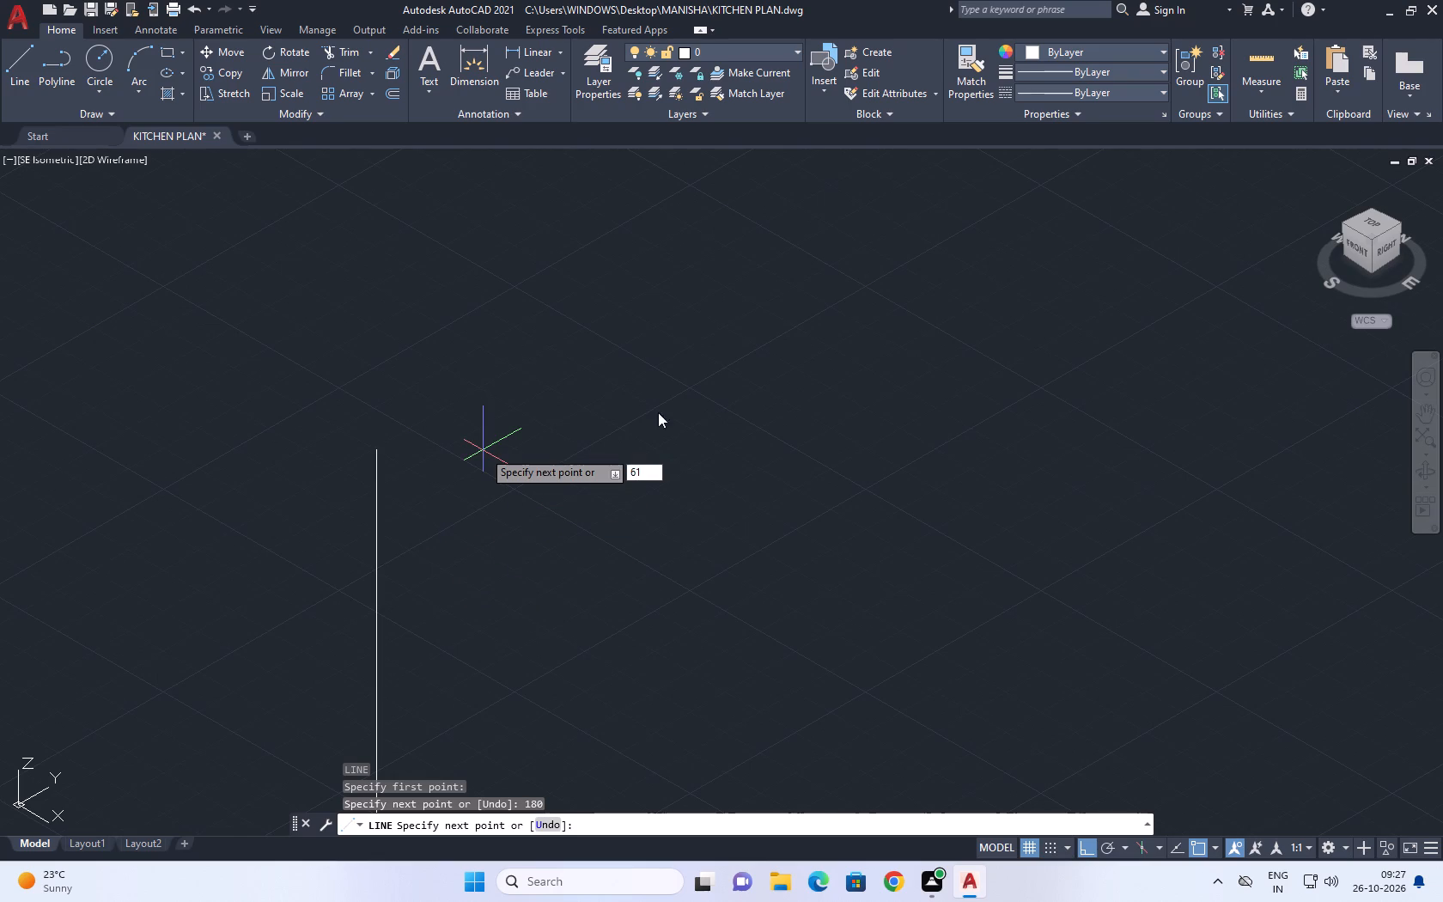
key("Escape")
Draw a line 61 units long in the positive Y direction from the upper end of the 180-unit vertical line.
scroll(574, 406, "down", 4)
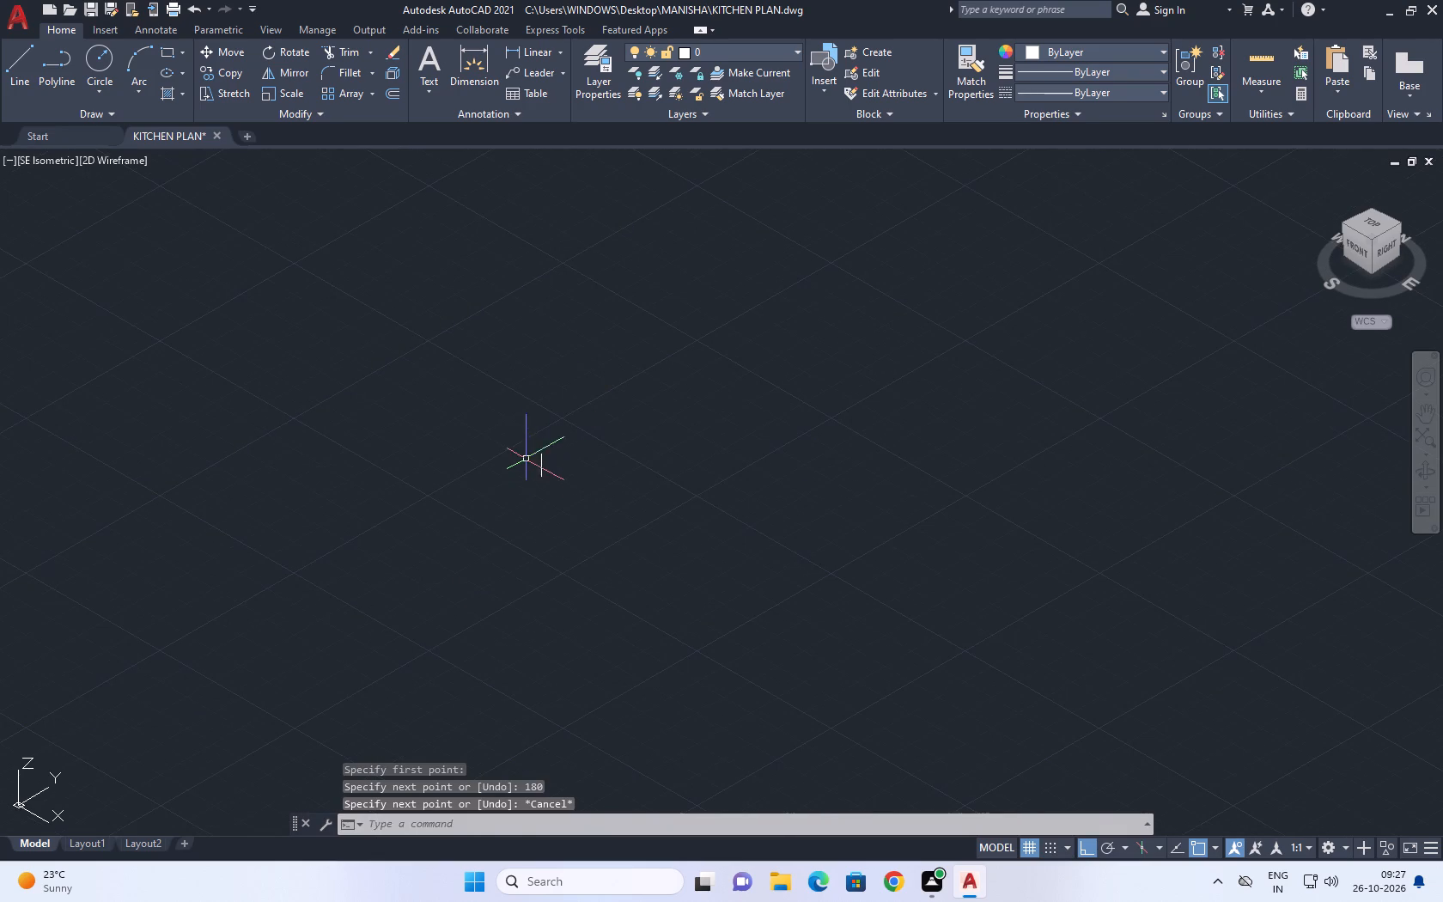
scroll(526, 448, "up", 1)
middle_click_drag(551, 437, 434, 489)
type("L")
key("space")
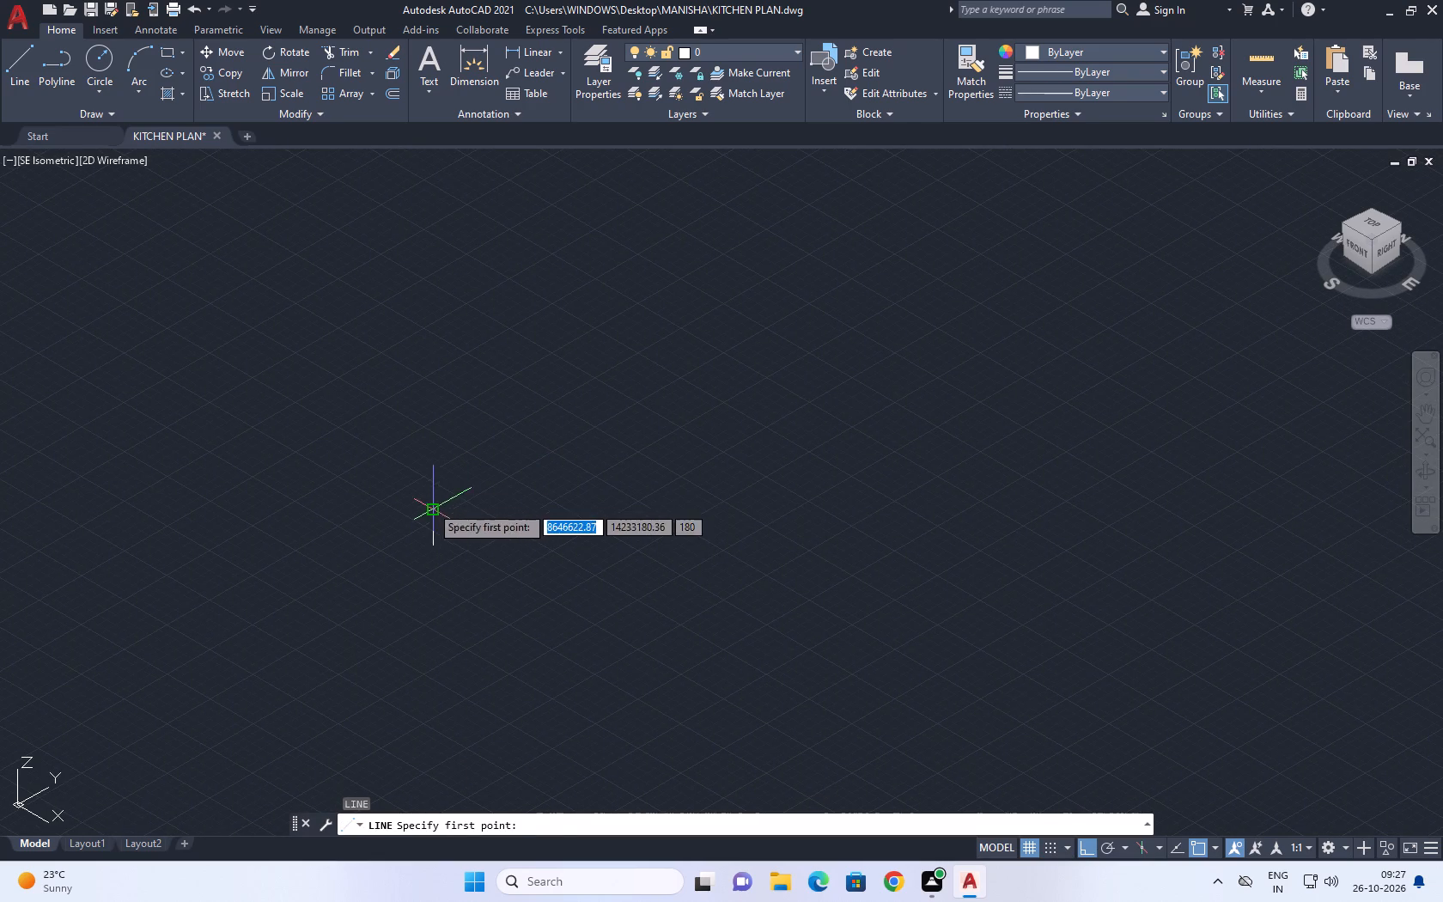
left_click_drag(435, 515, 490, 520)
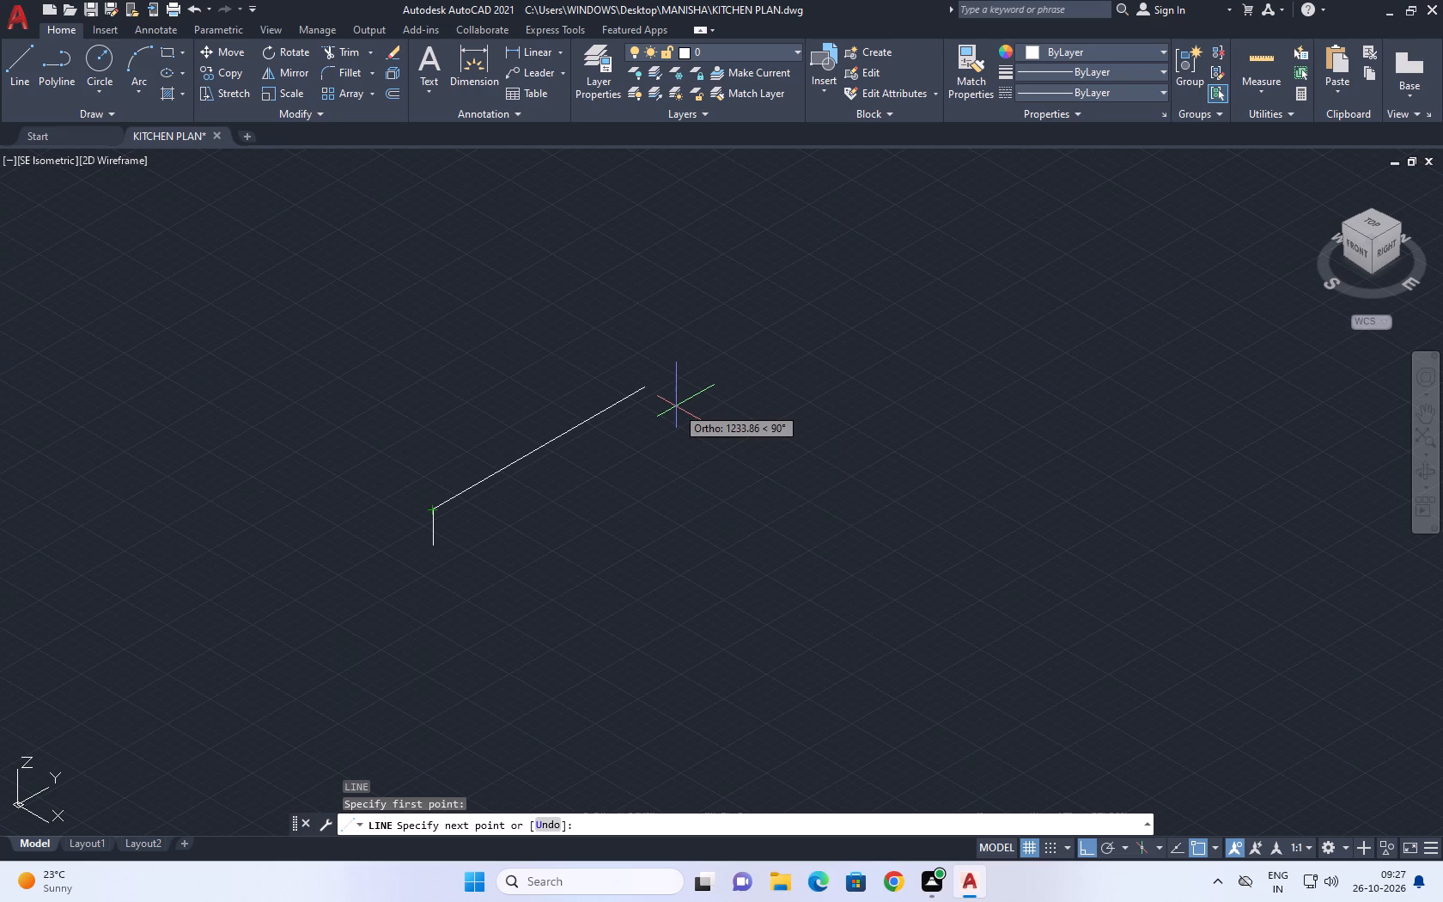
key("3")
key("BackSpace")
type("61")
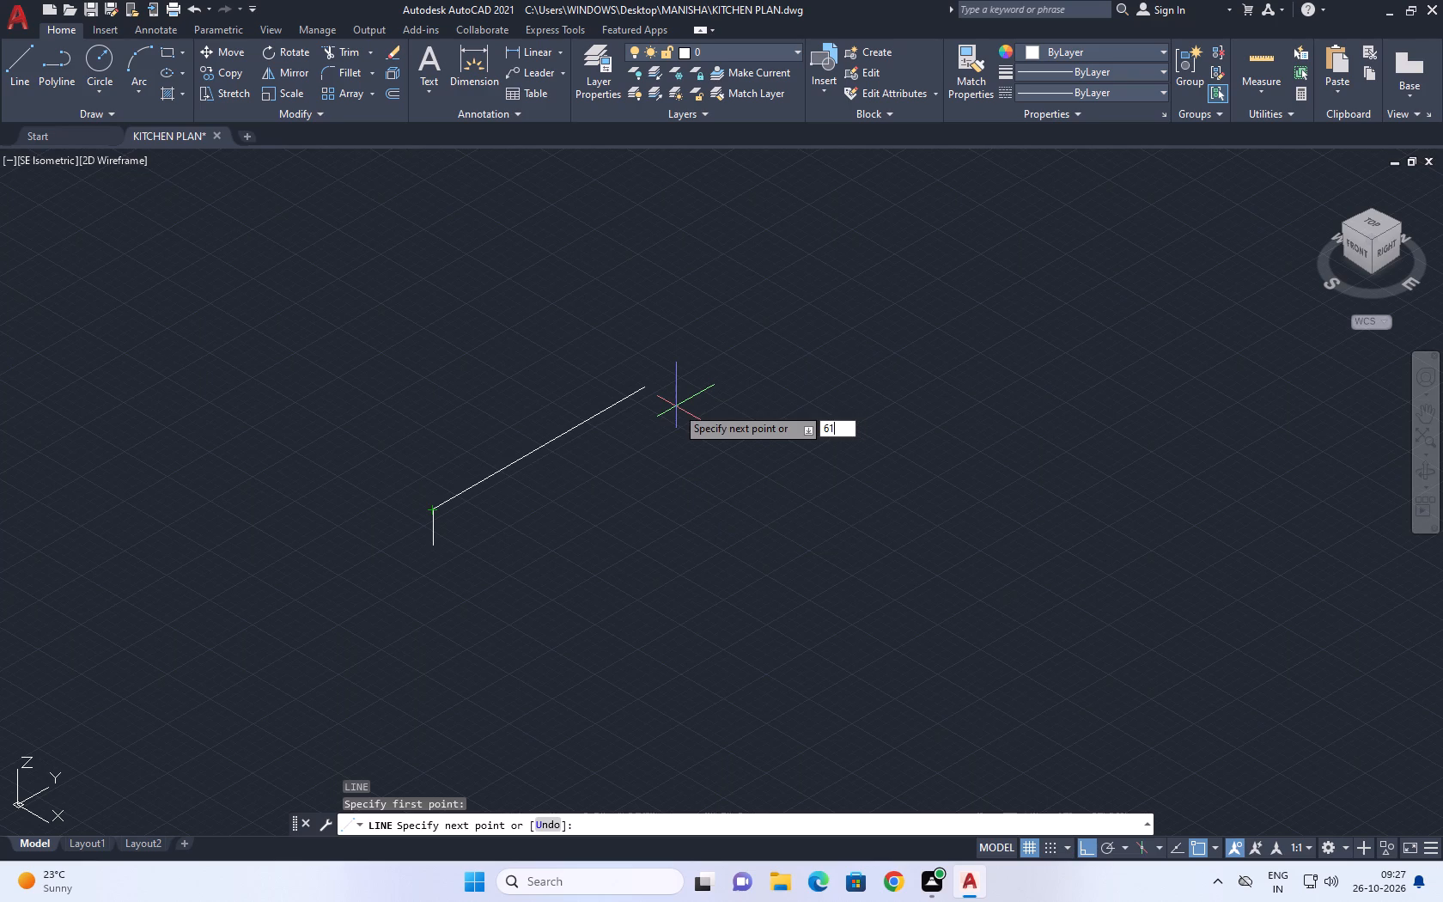
key("Return")
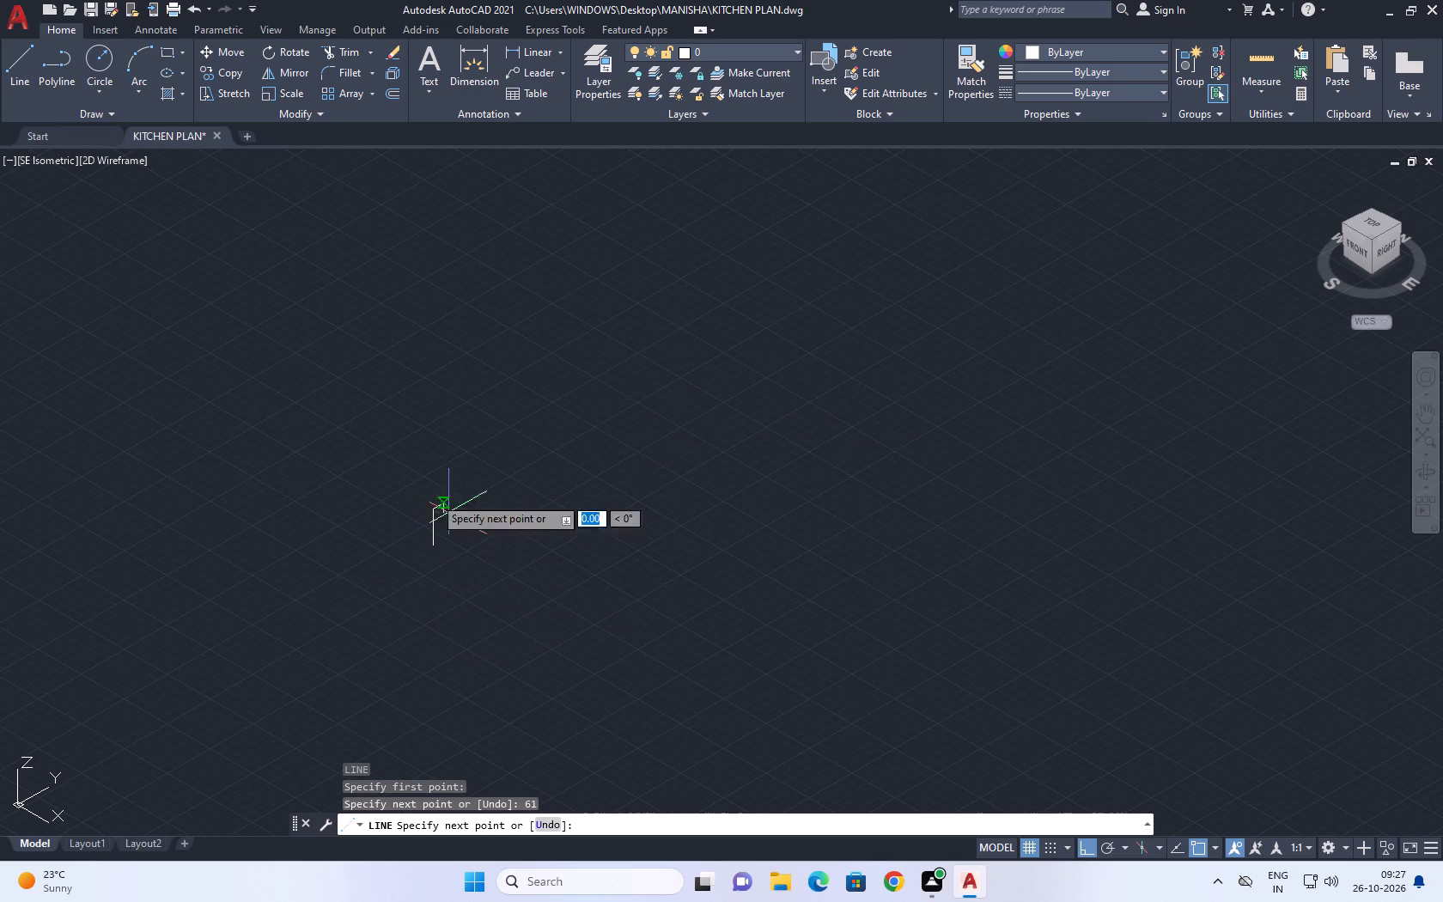
scroll(416, 493, "up", 3)
middle_click_drag(566, 607, 403, 539)
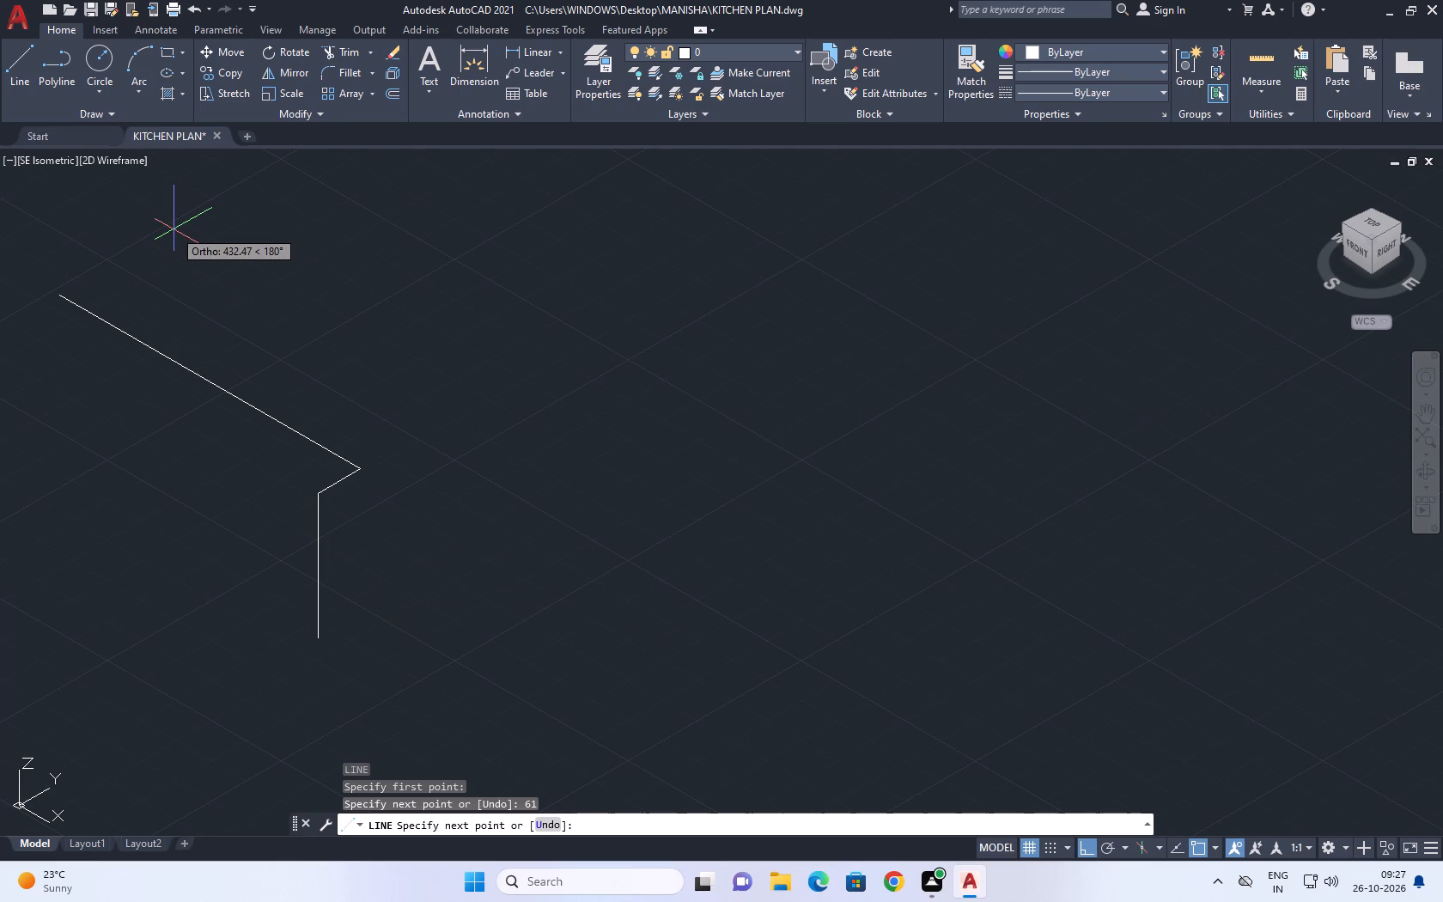
type("90")
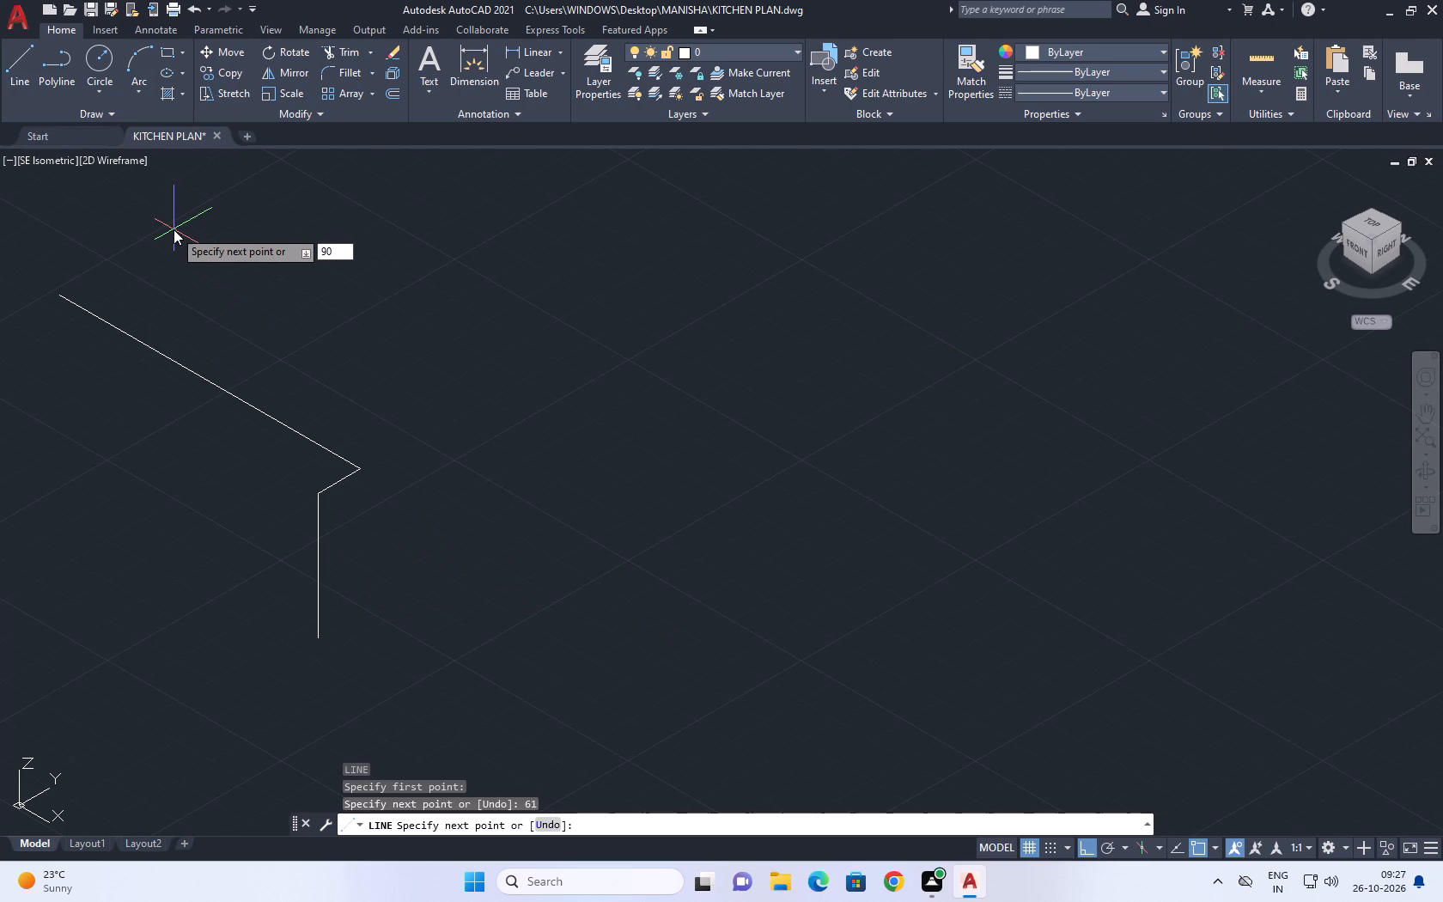
key("Escape")
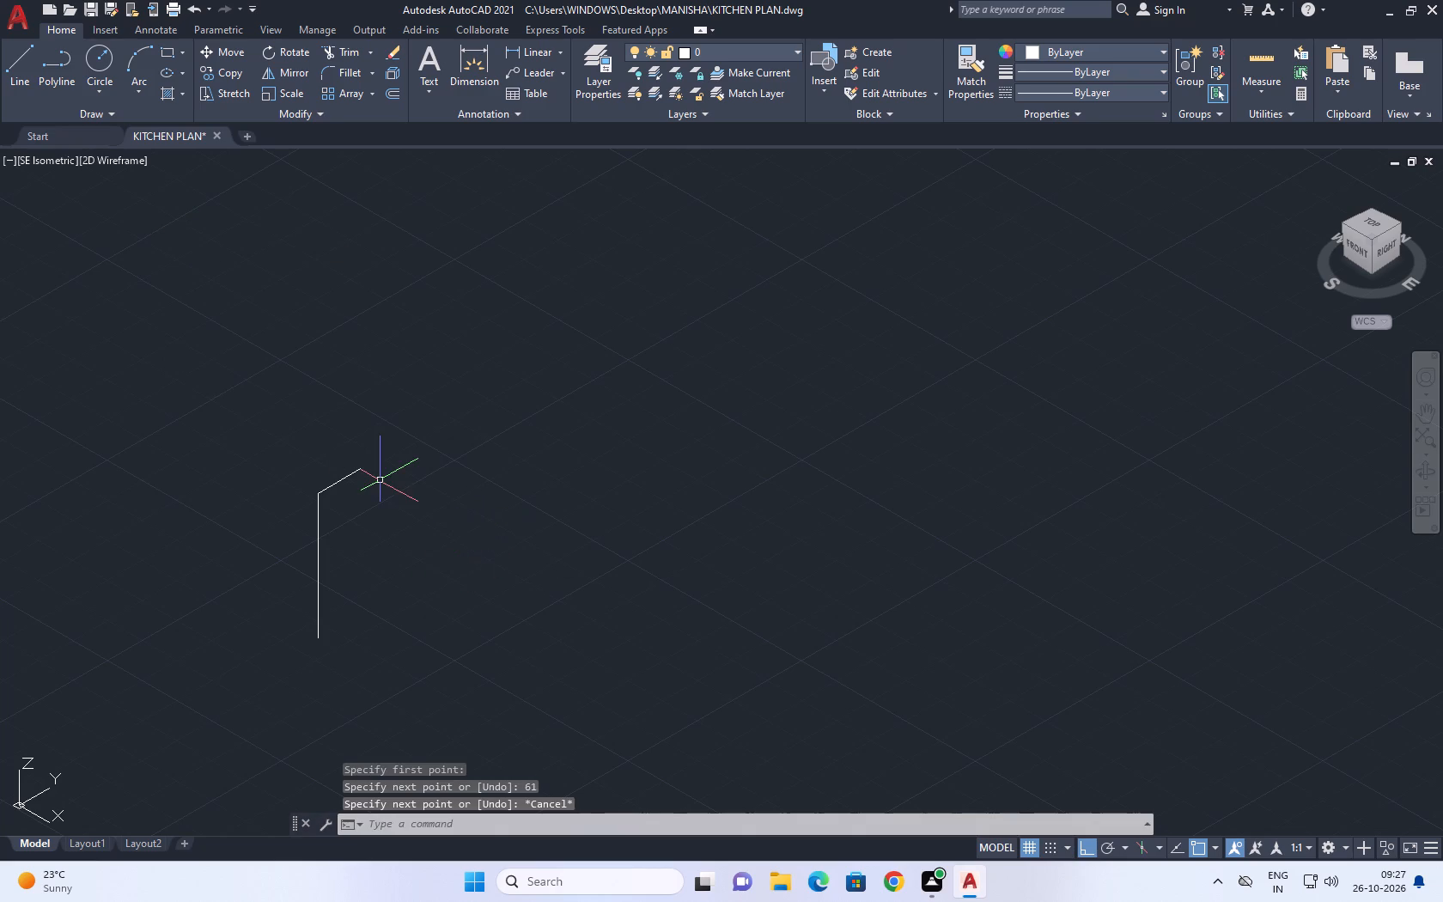
Draw a vertical line 90 units long downward from the free end of the 61-unit line.
key("l")
key("space")
left_click(360, 466)
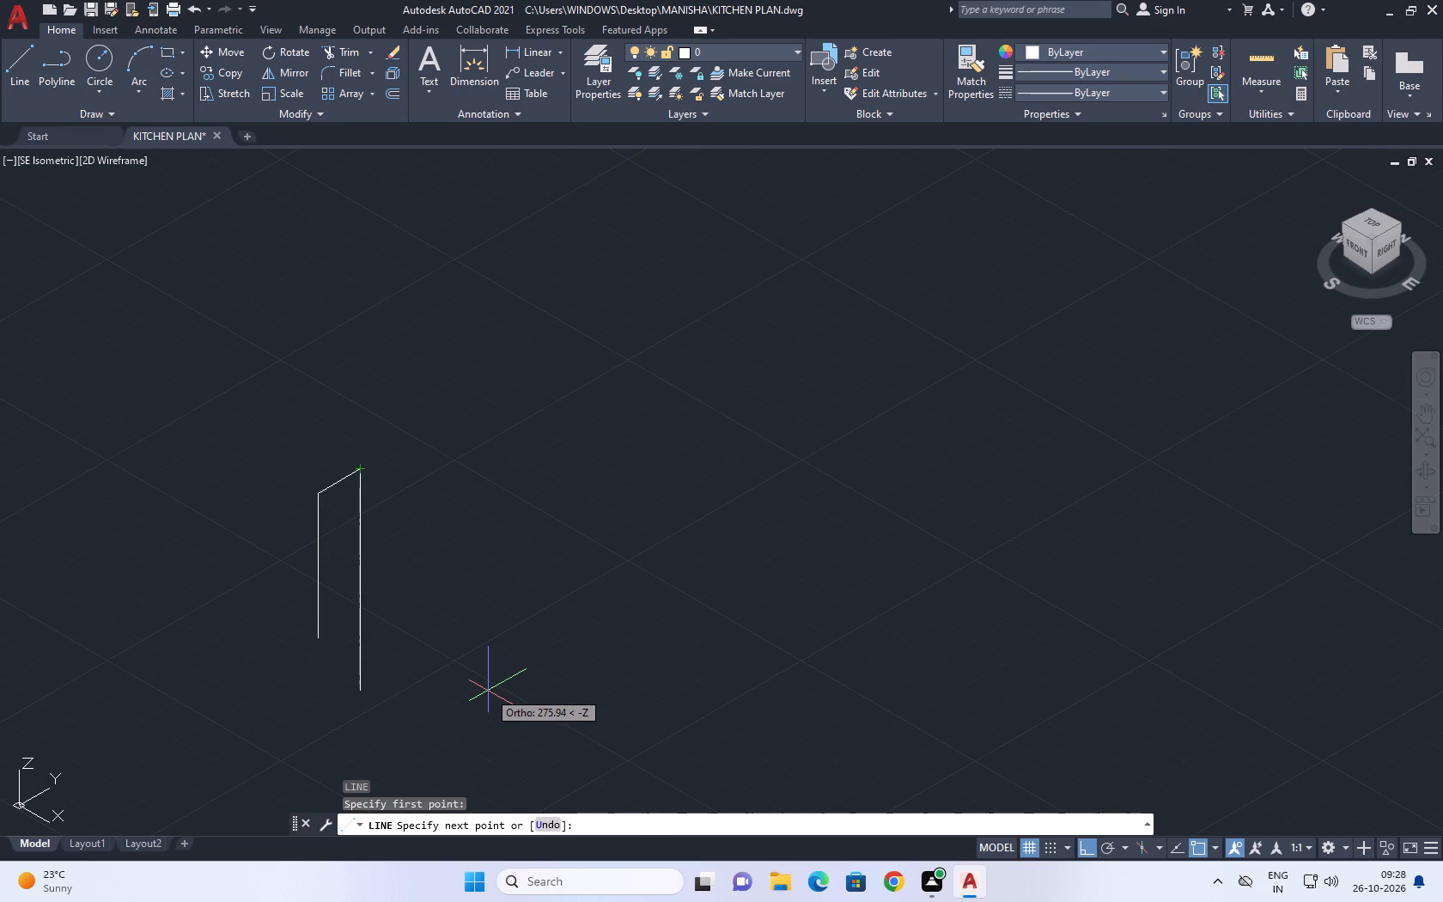
key("6")
key("BackSpace")
type("90")
key("Return")
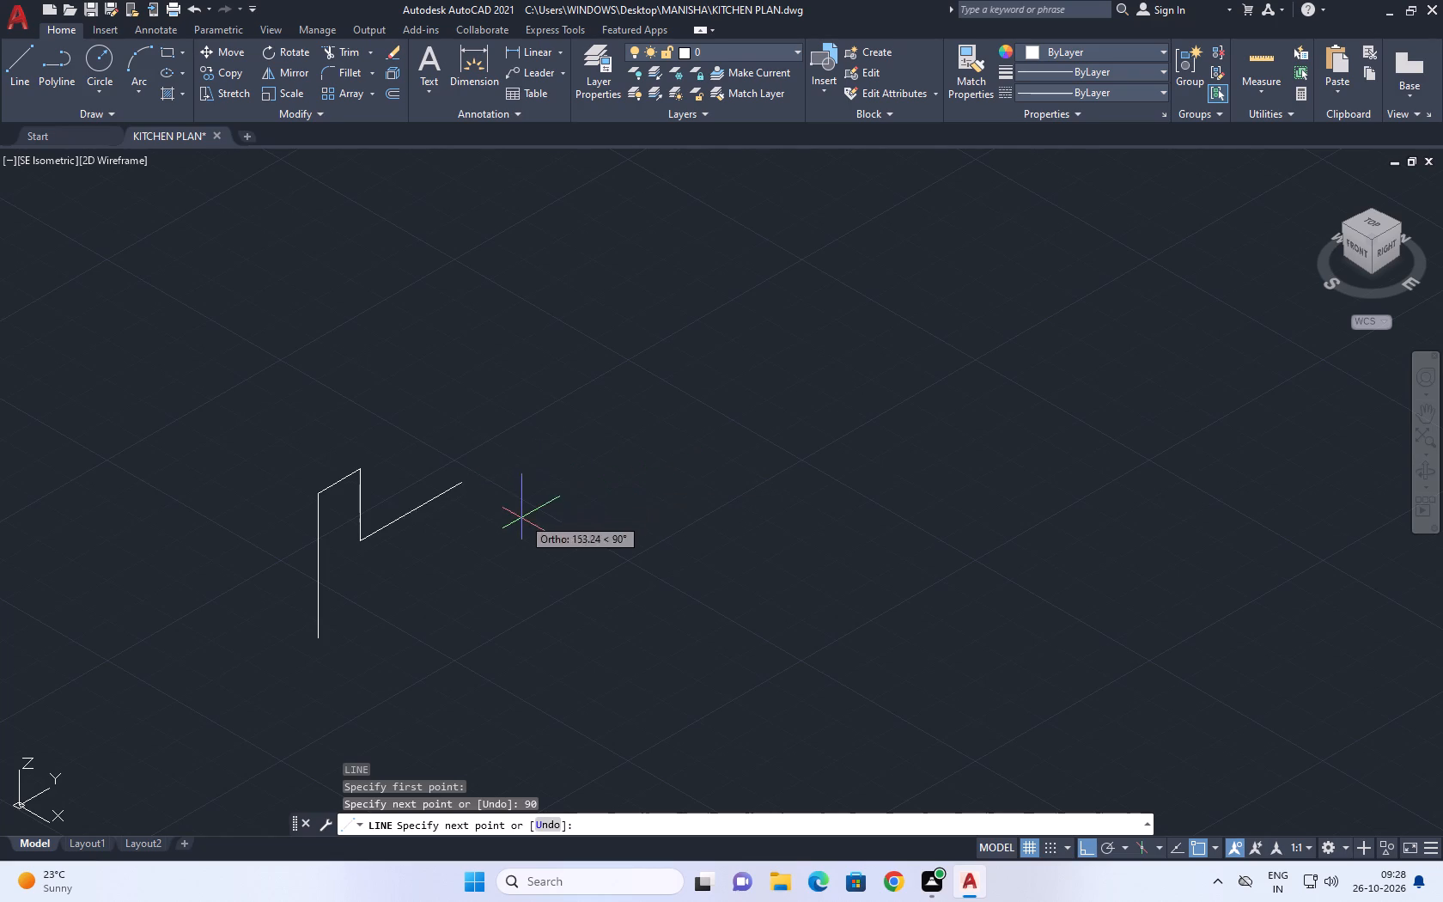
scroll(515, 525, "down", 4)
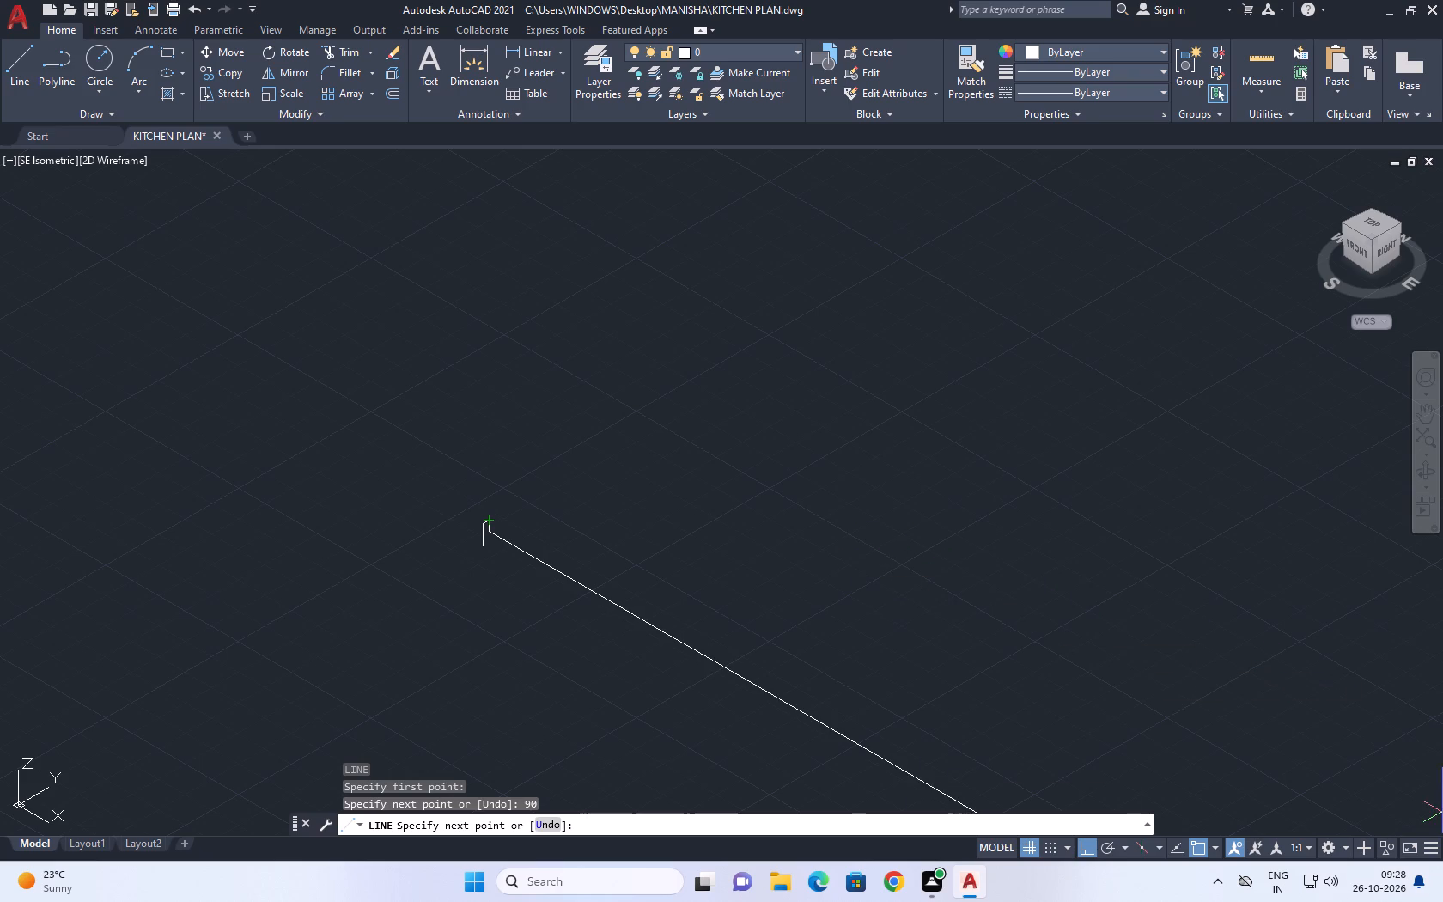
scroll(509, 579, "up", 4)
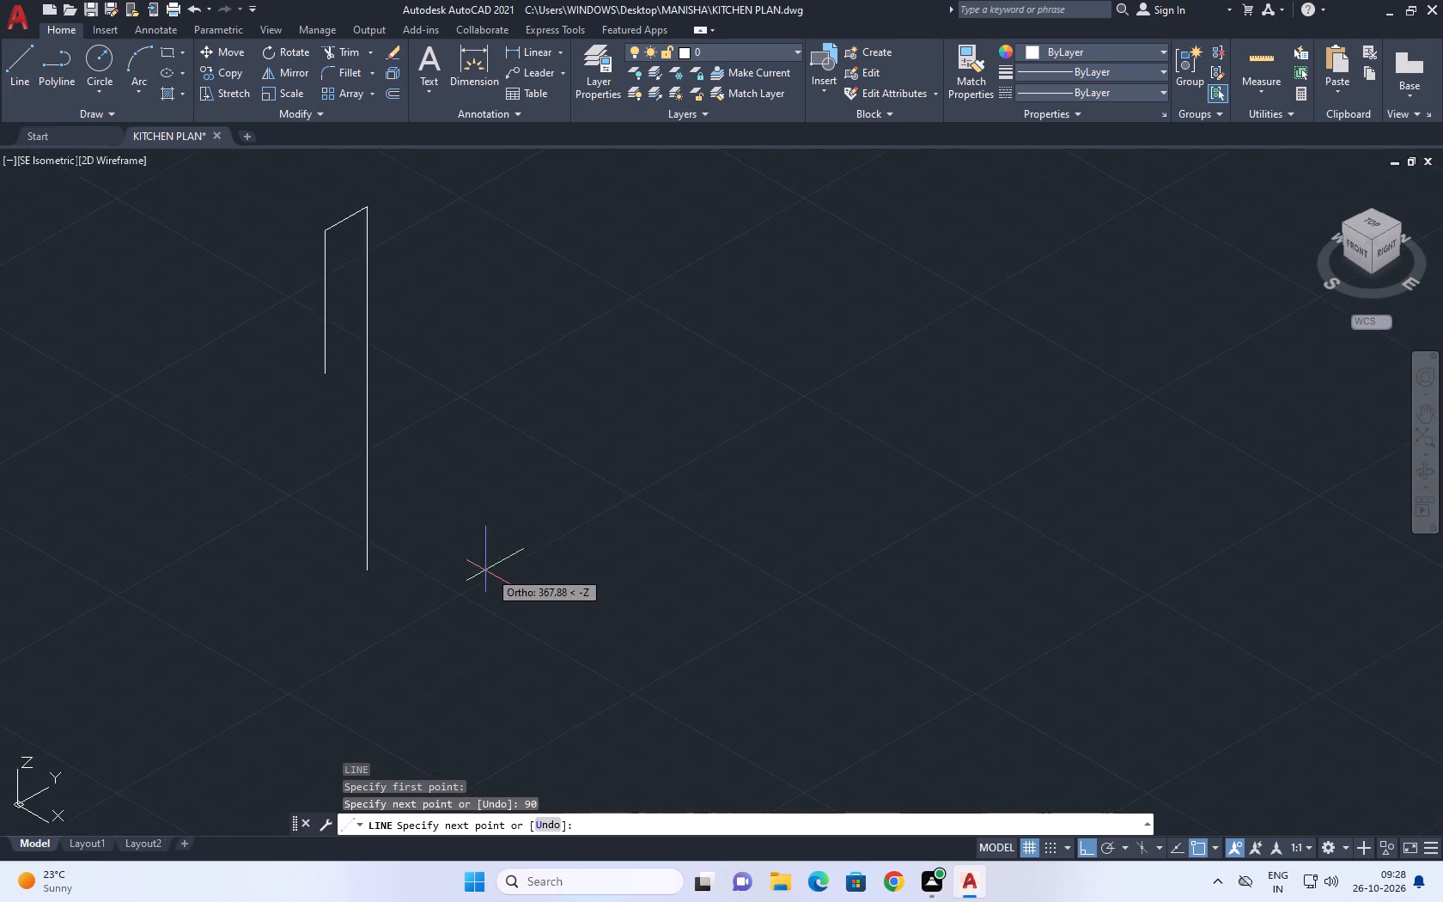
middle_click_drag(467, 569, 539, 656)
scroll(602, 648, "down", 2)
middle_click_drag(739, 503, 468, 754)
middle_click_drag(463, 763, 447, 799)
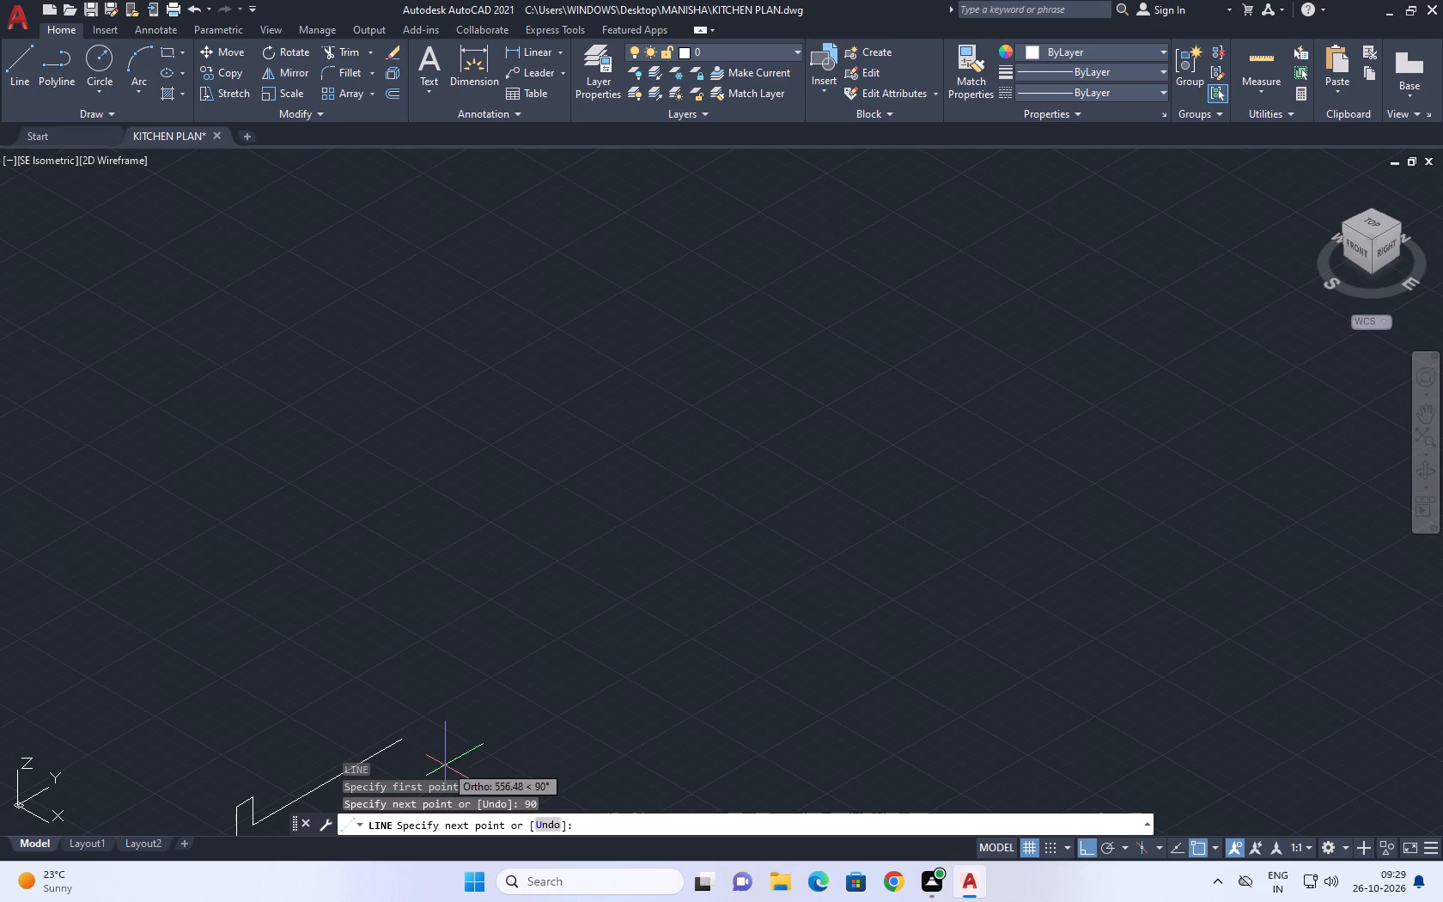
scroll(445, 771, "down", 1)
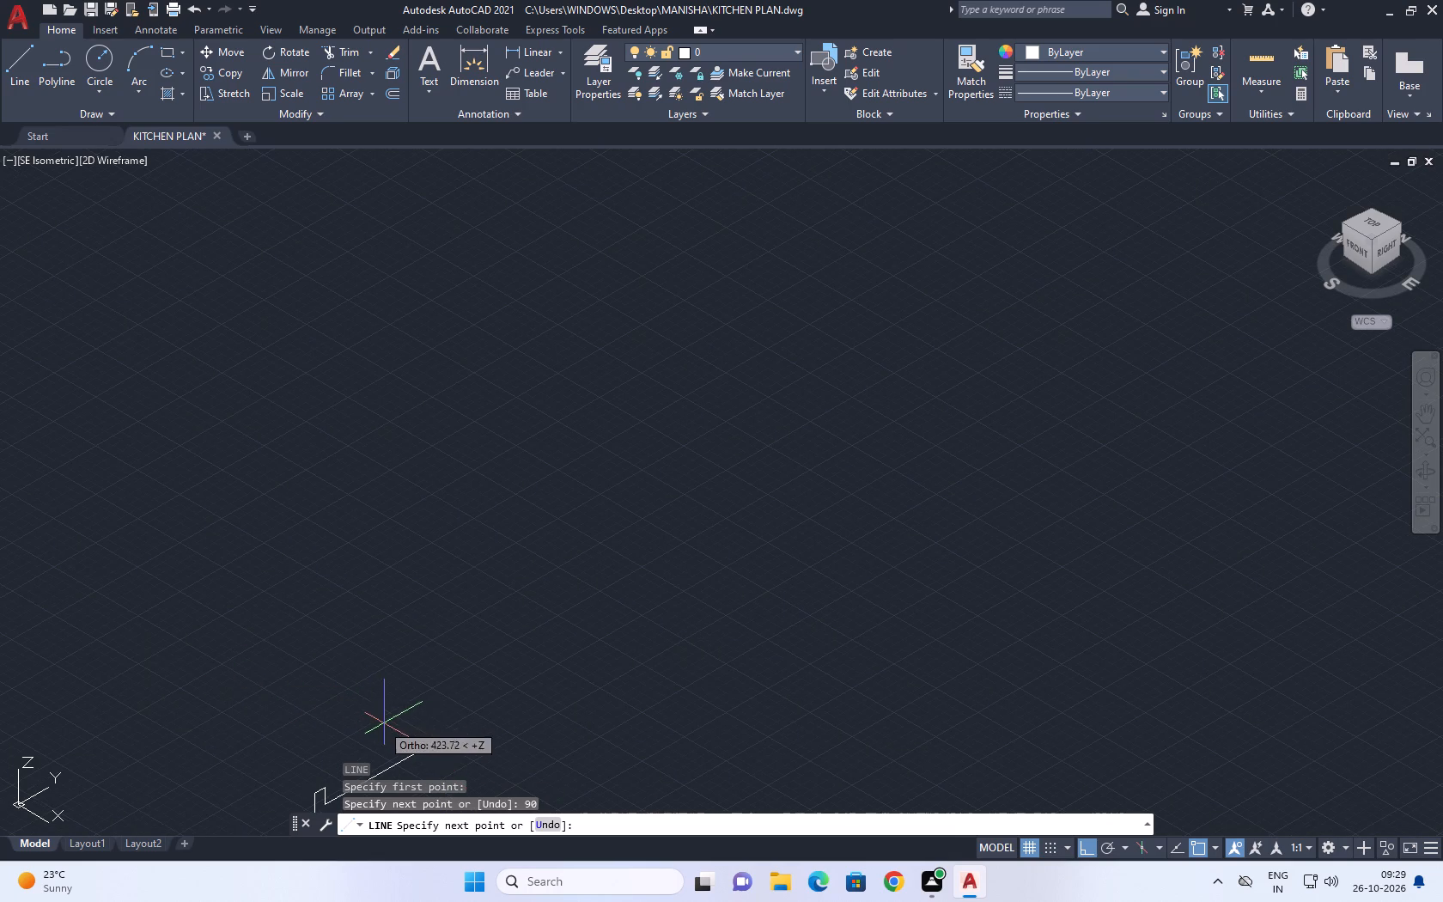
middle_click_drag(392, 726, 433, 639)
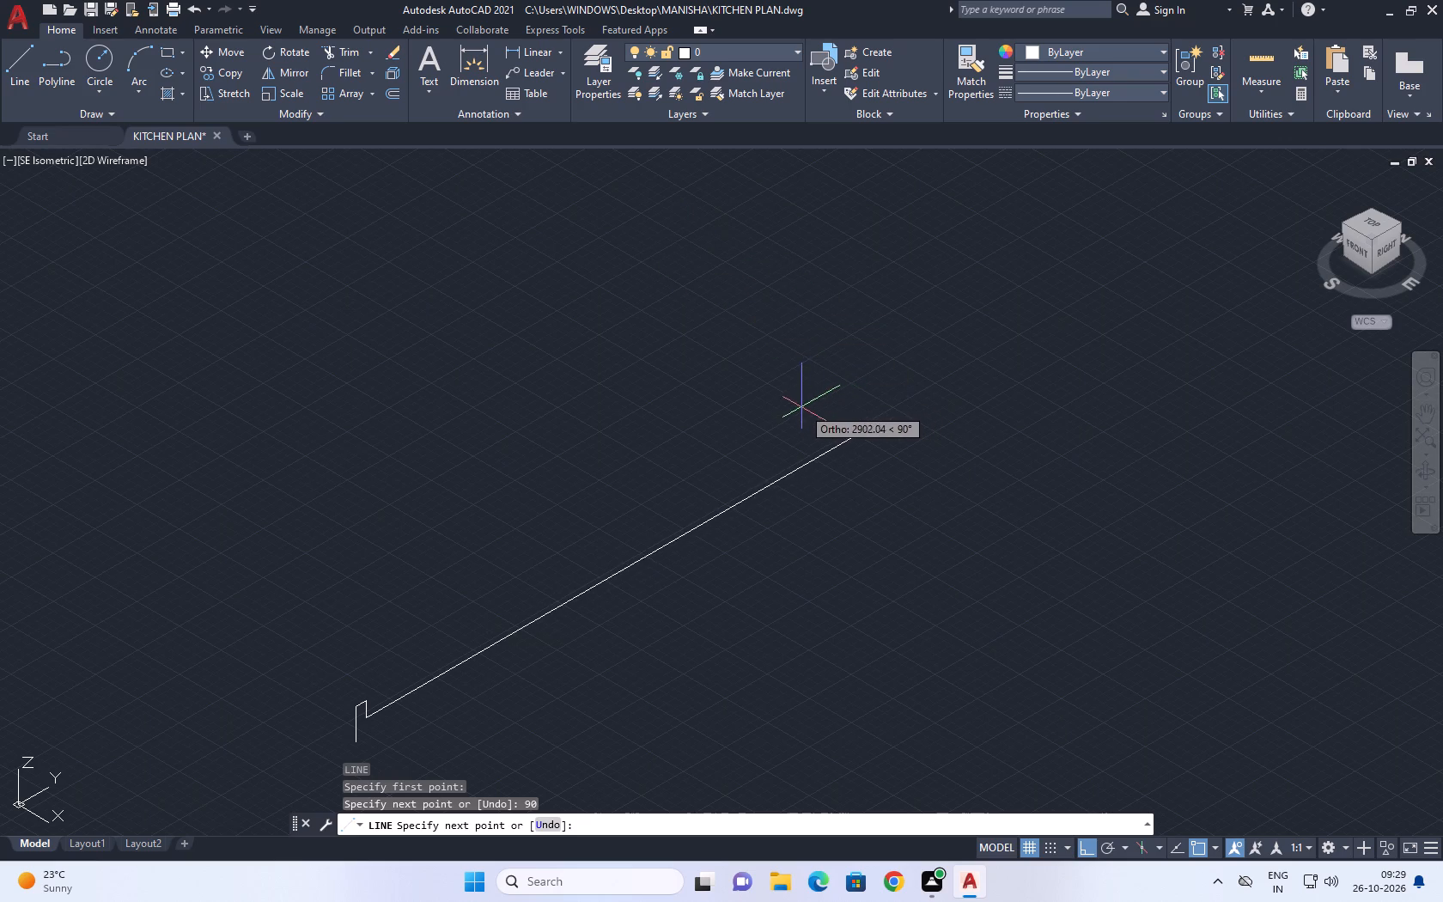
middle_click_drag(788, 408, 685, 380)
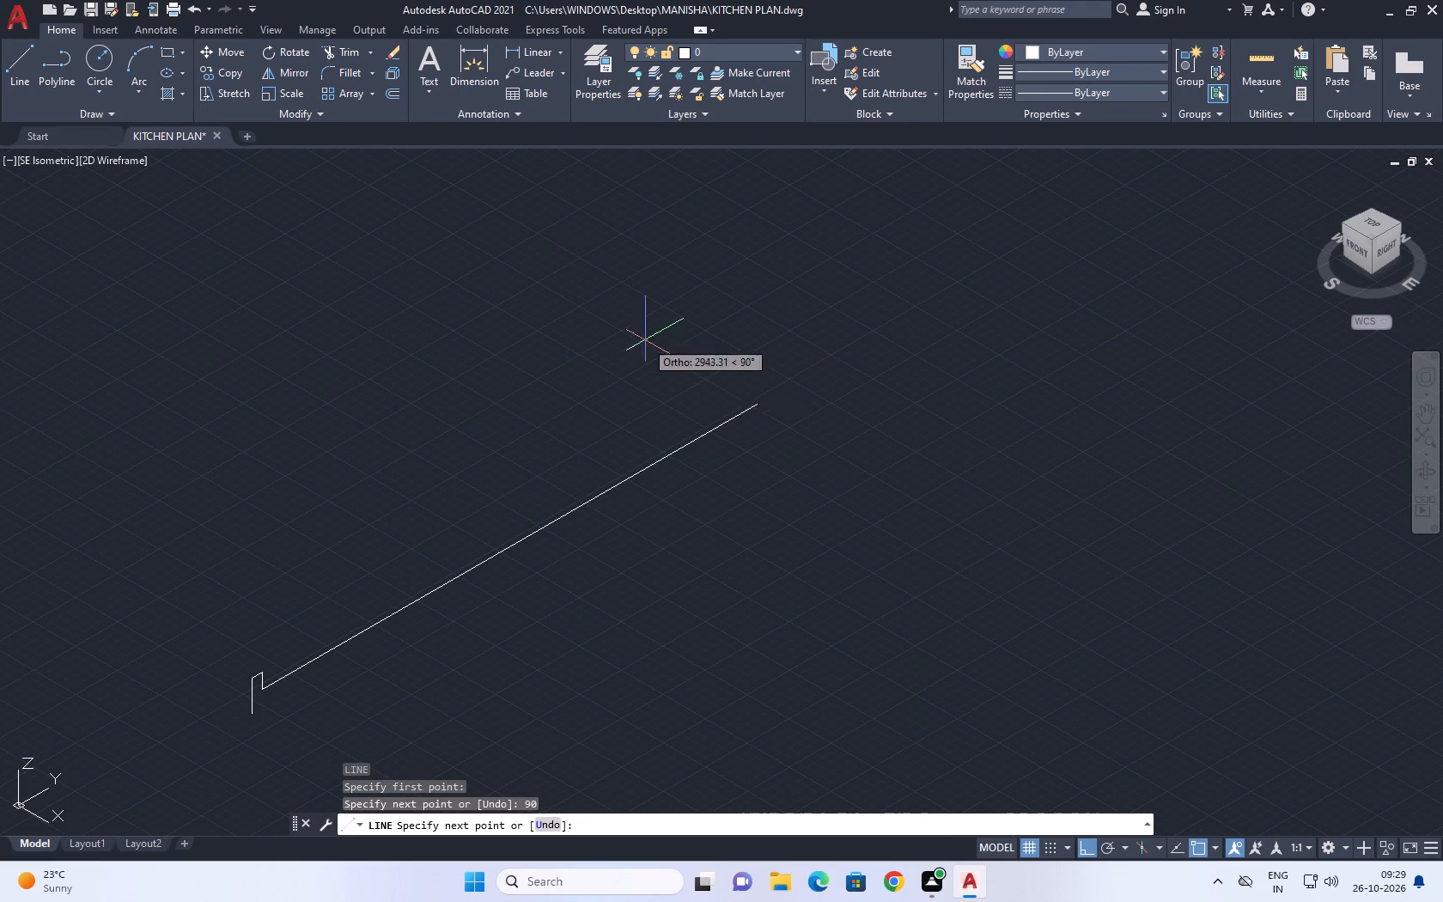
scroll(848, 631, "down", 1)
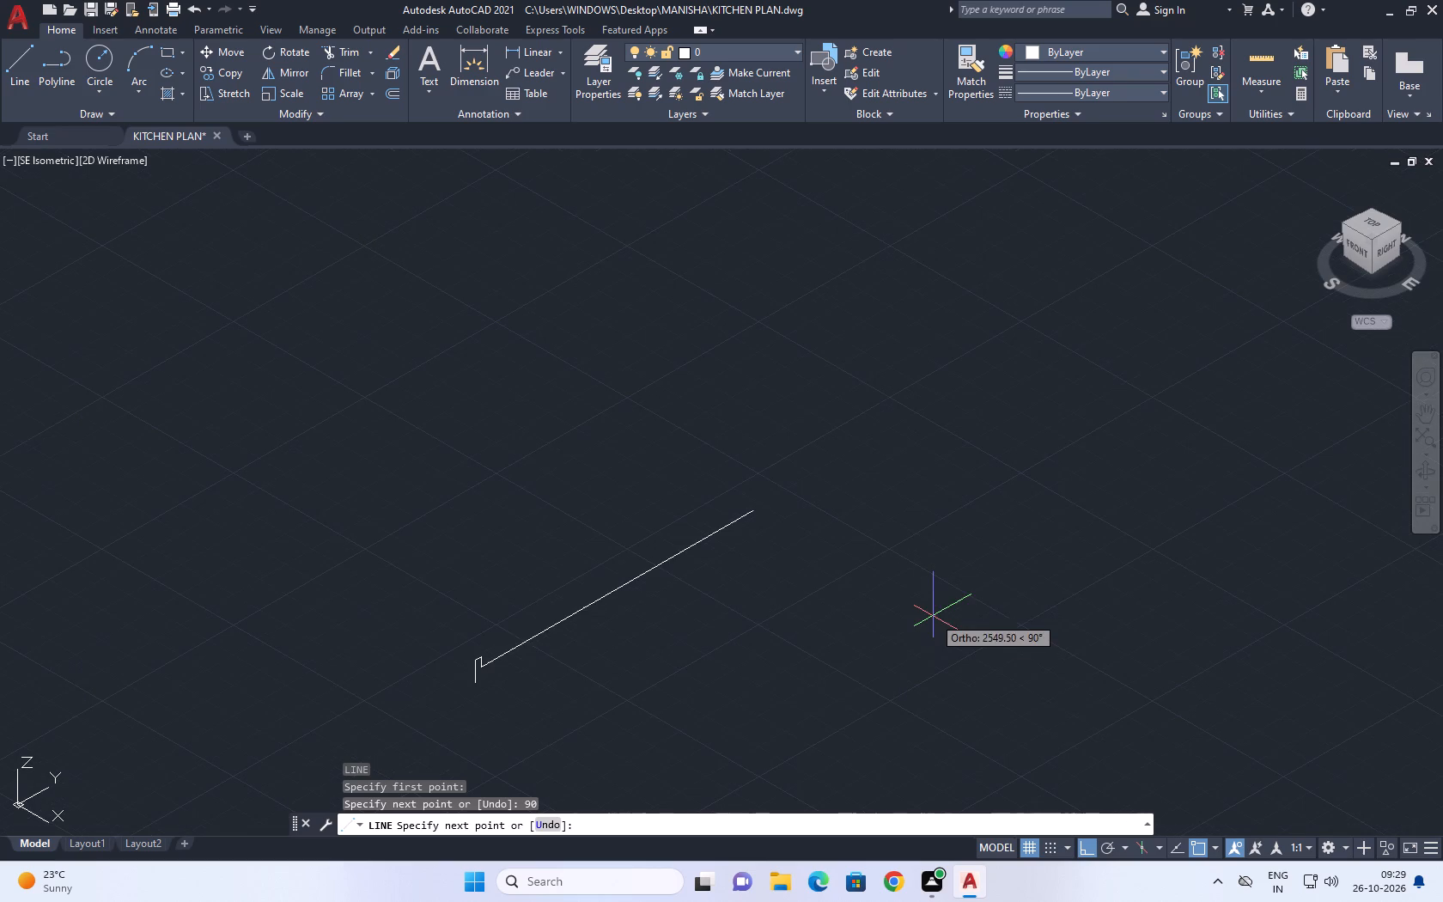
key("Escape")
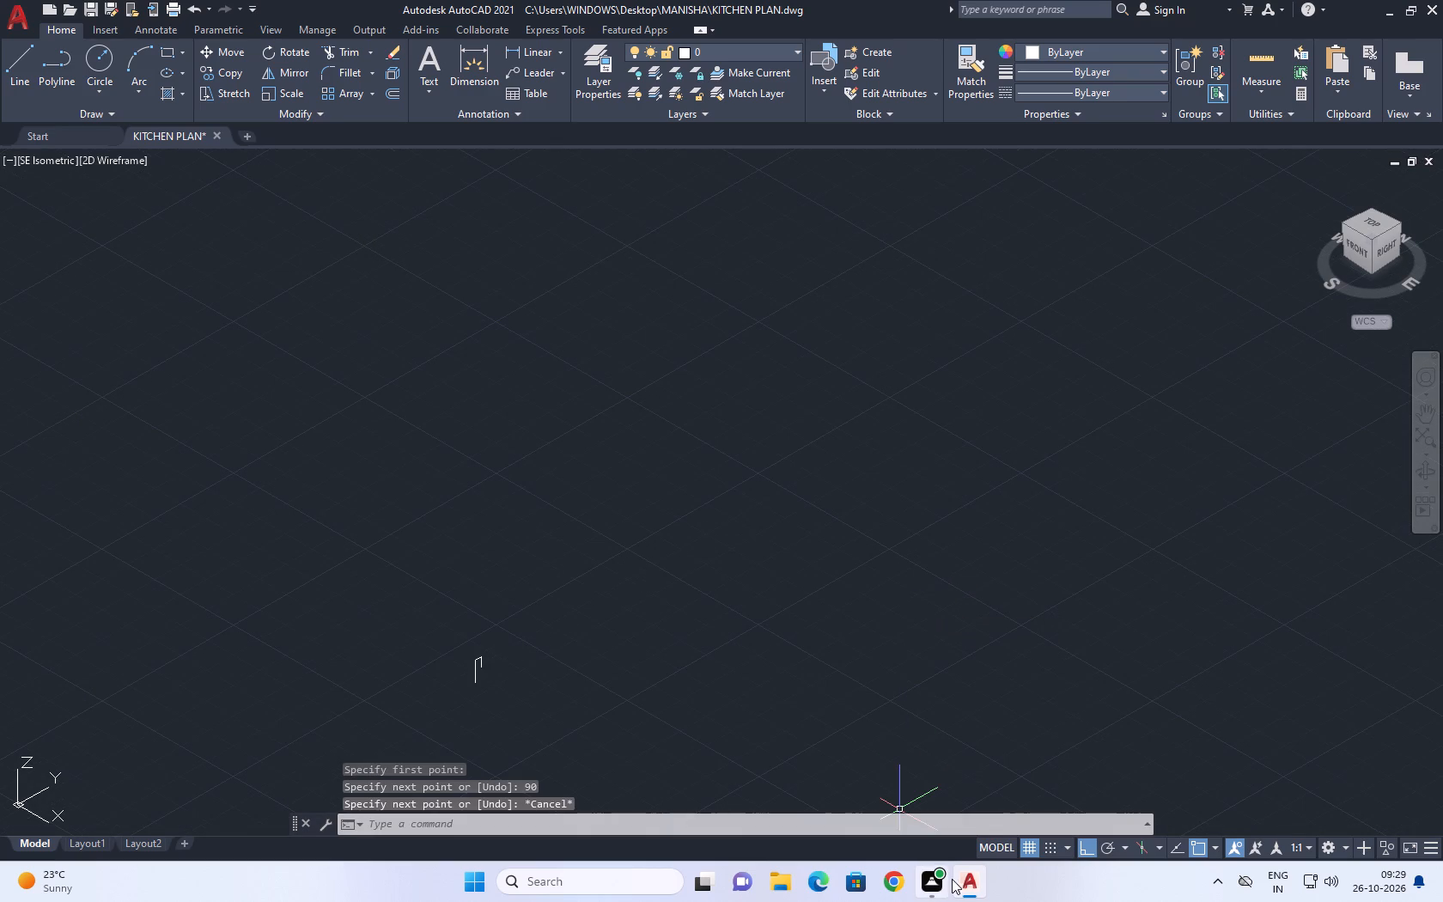
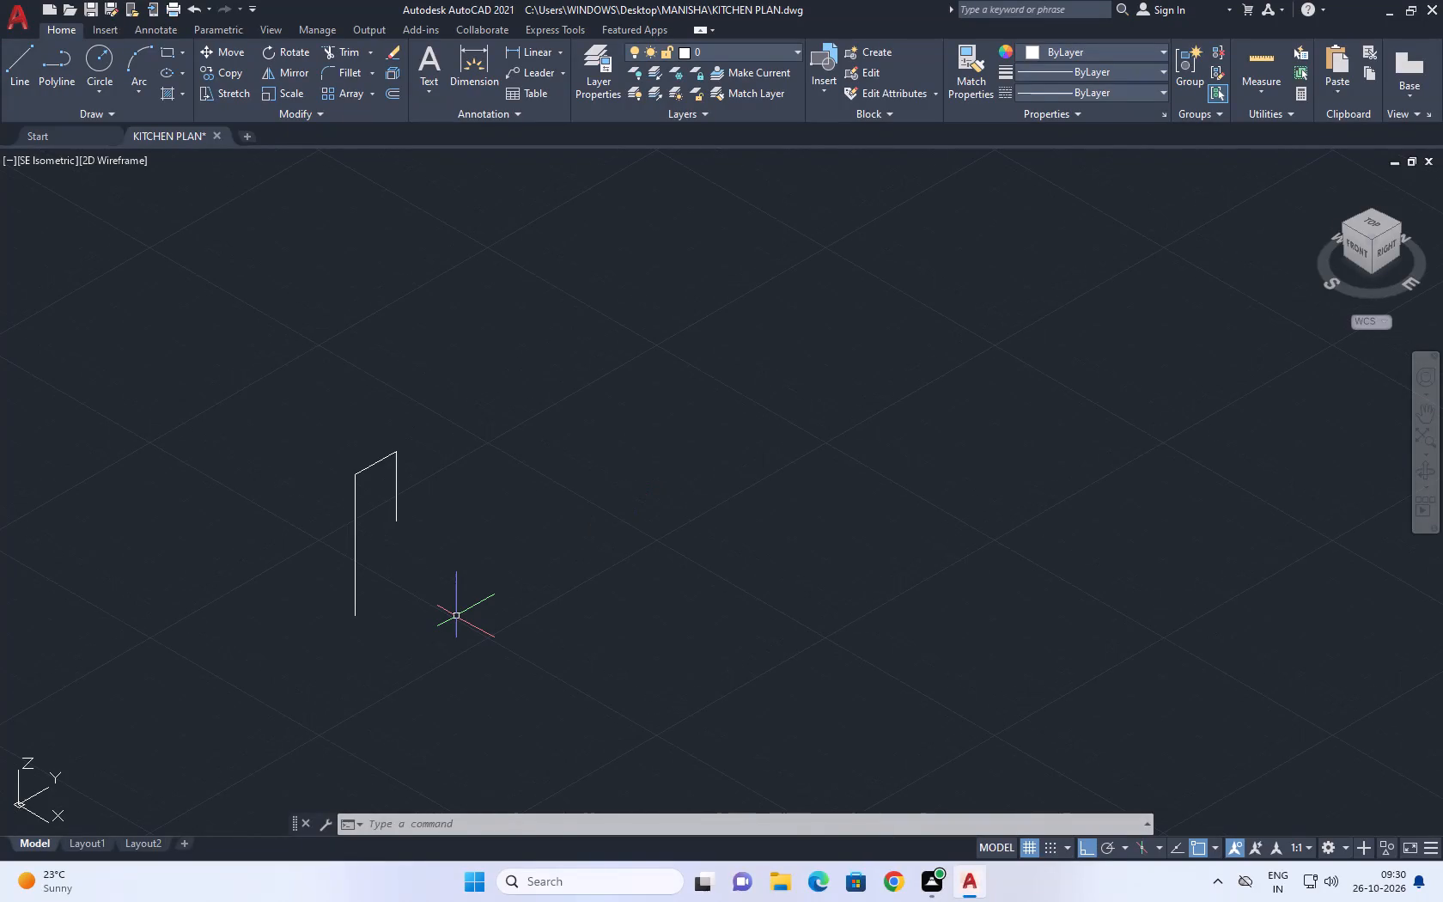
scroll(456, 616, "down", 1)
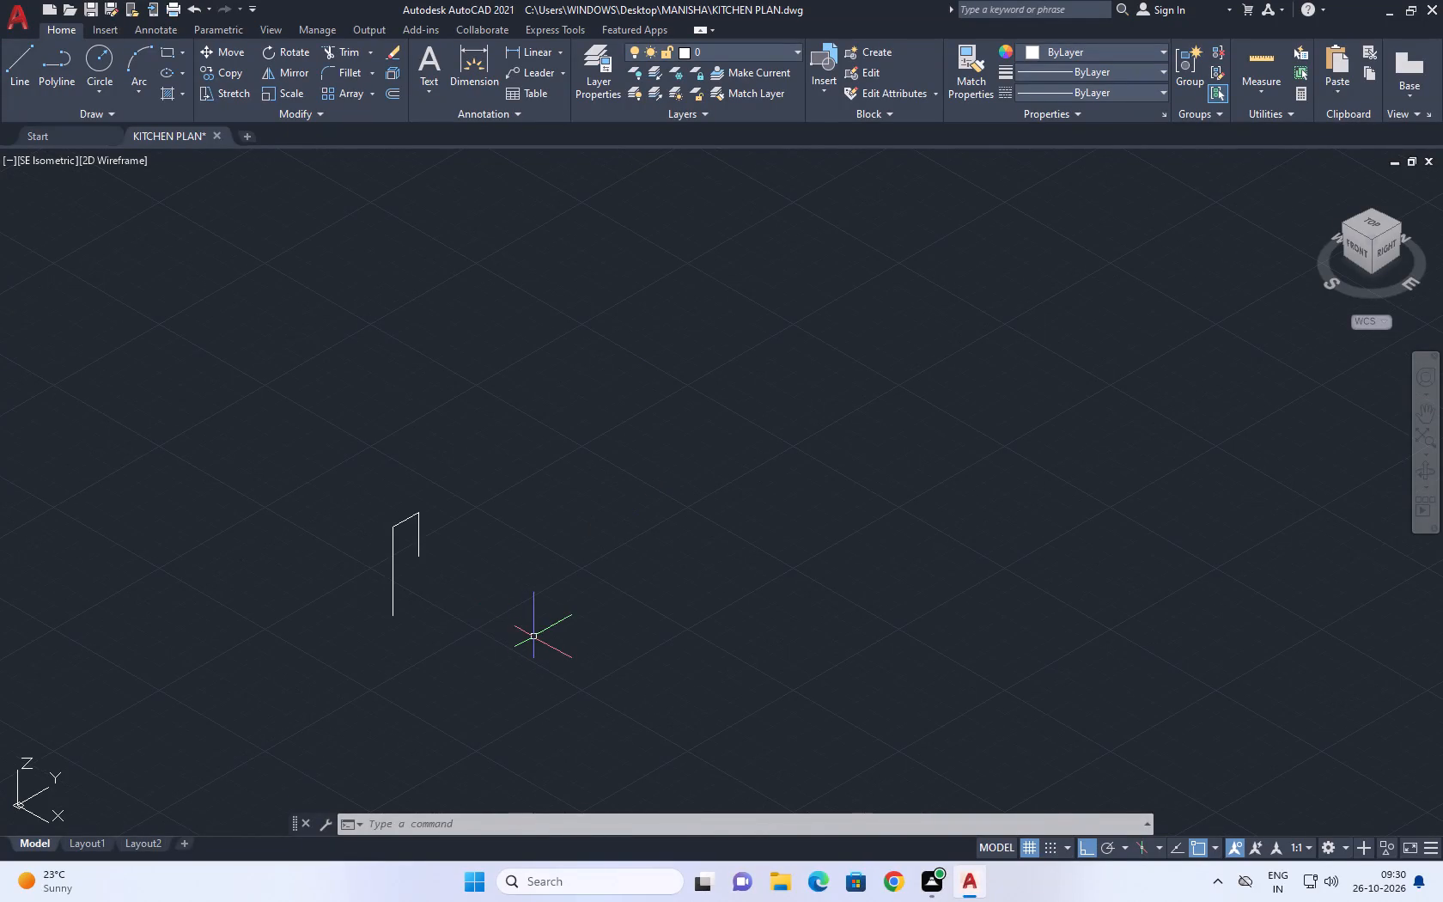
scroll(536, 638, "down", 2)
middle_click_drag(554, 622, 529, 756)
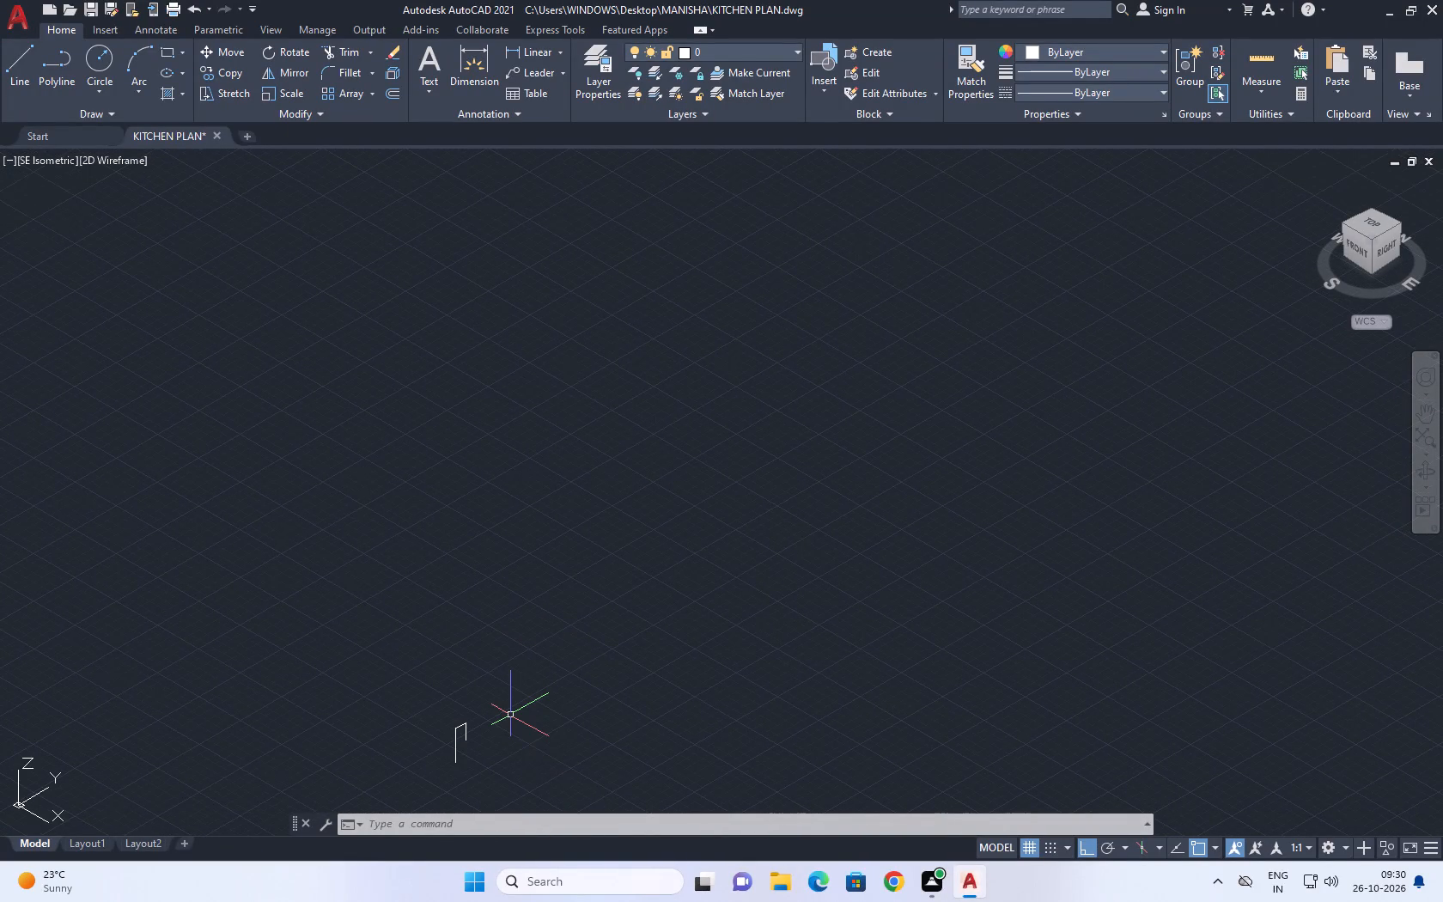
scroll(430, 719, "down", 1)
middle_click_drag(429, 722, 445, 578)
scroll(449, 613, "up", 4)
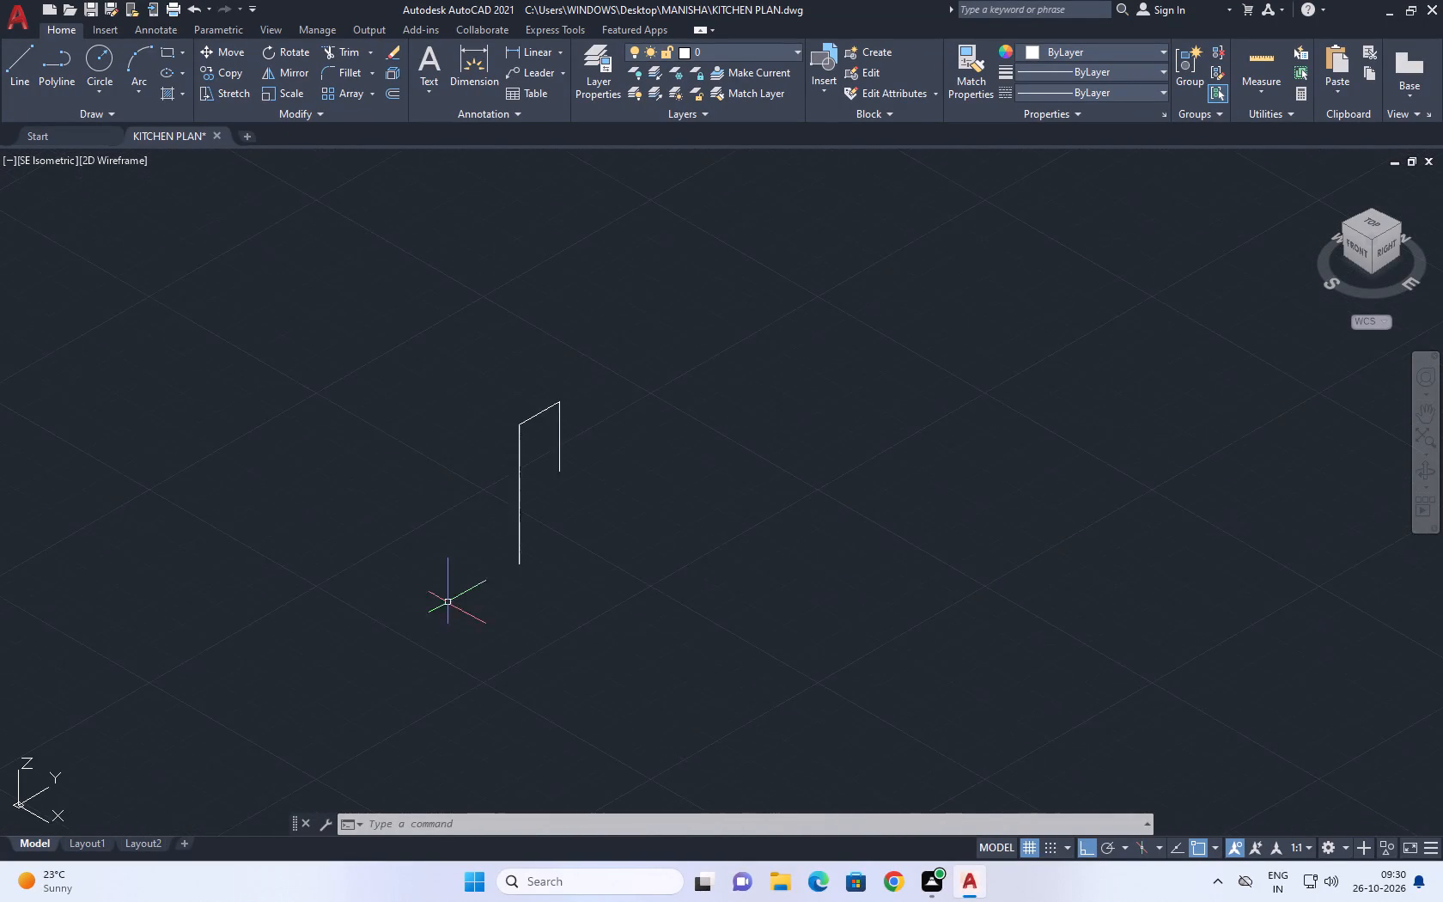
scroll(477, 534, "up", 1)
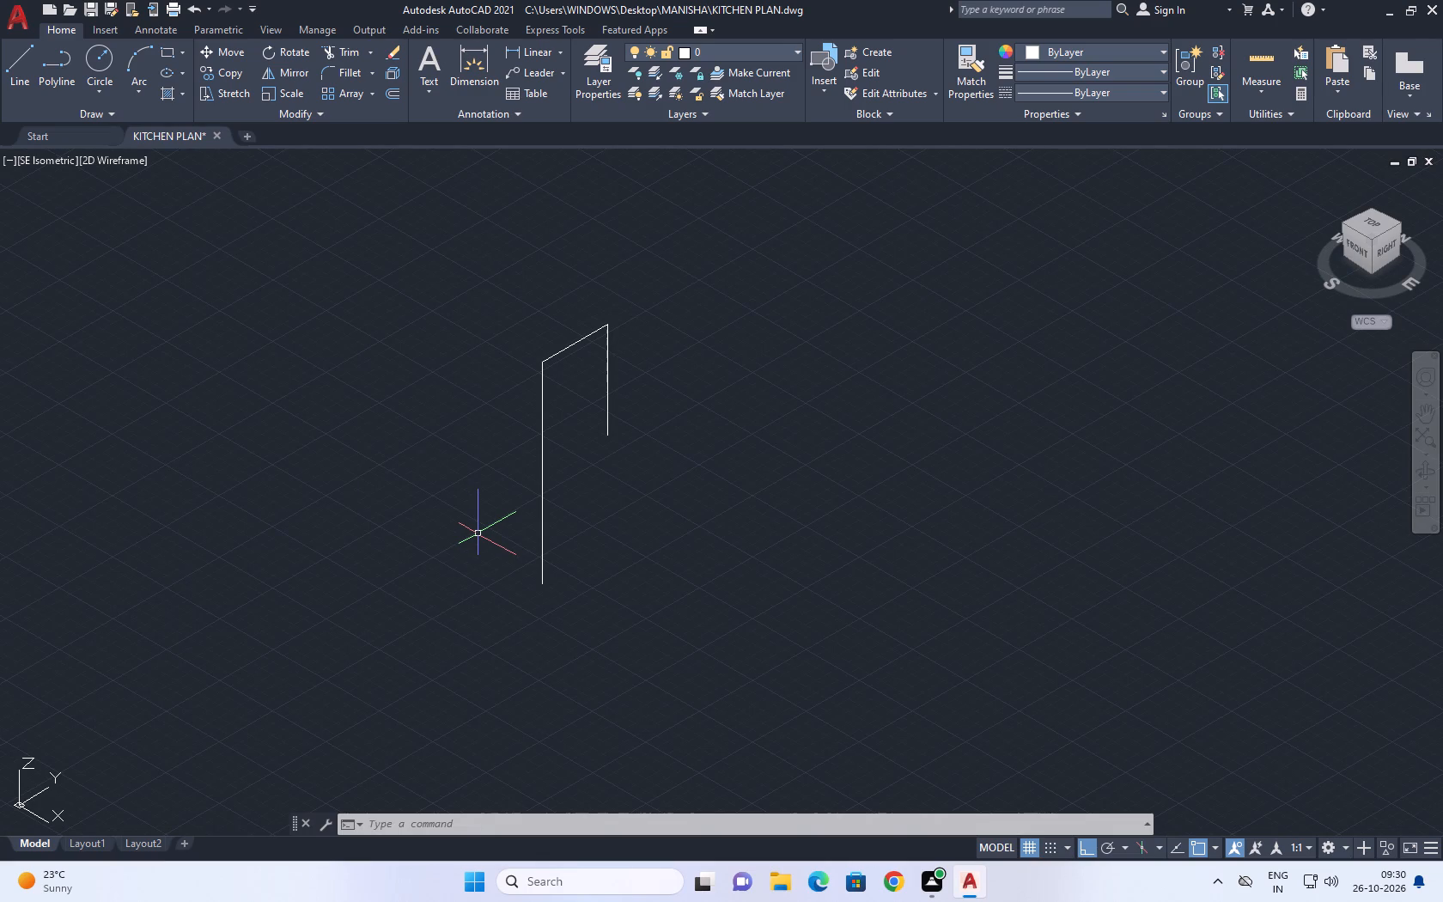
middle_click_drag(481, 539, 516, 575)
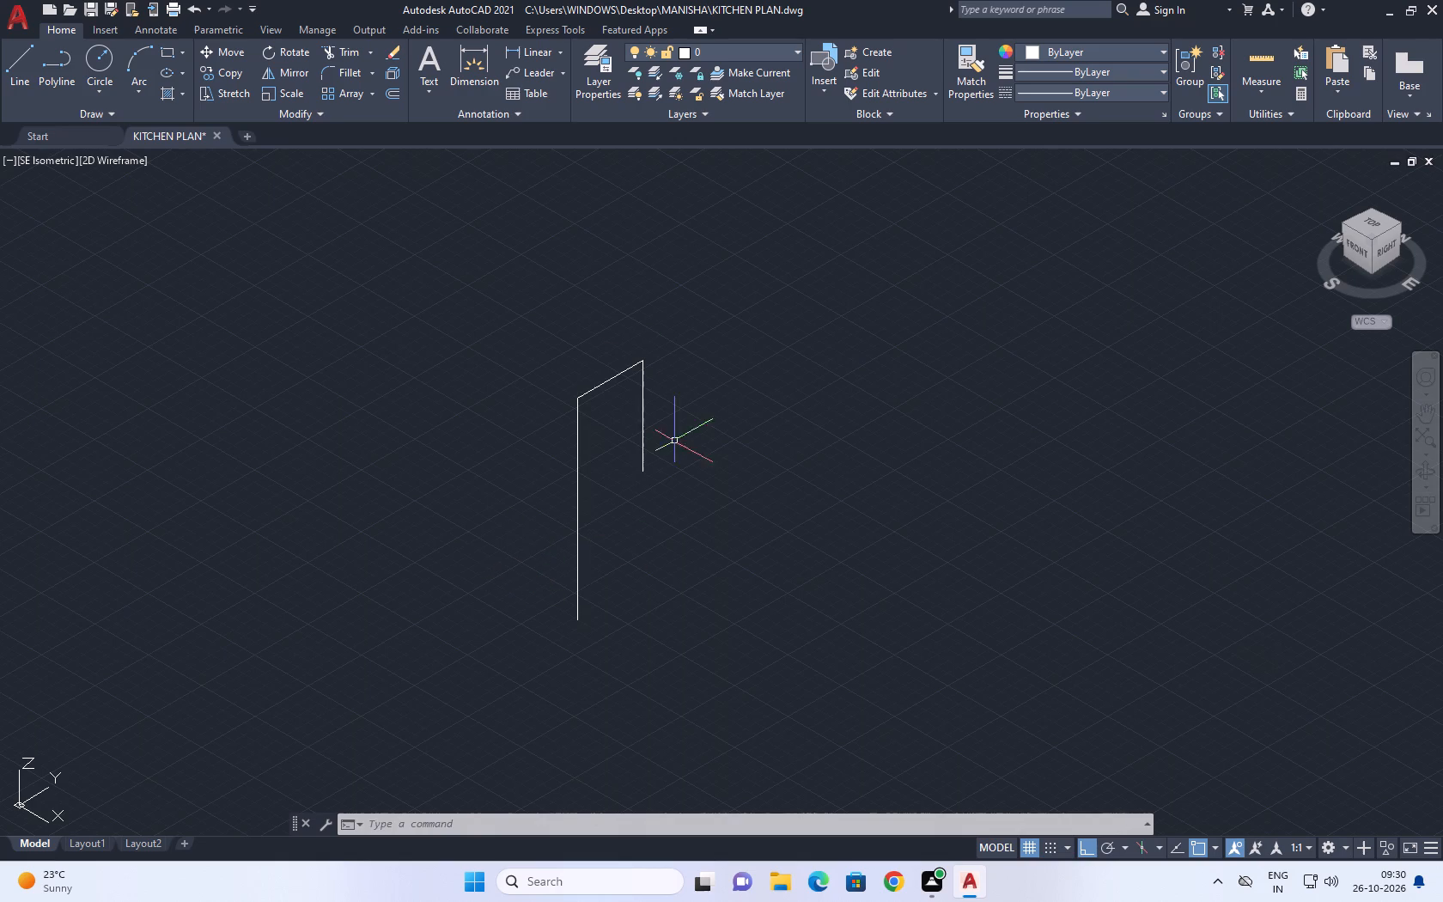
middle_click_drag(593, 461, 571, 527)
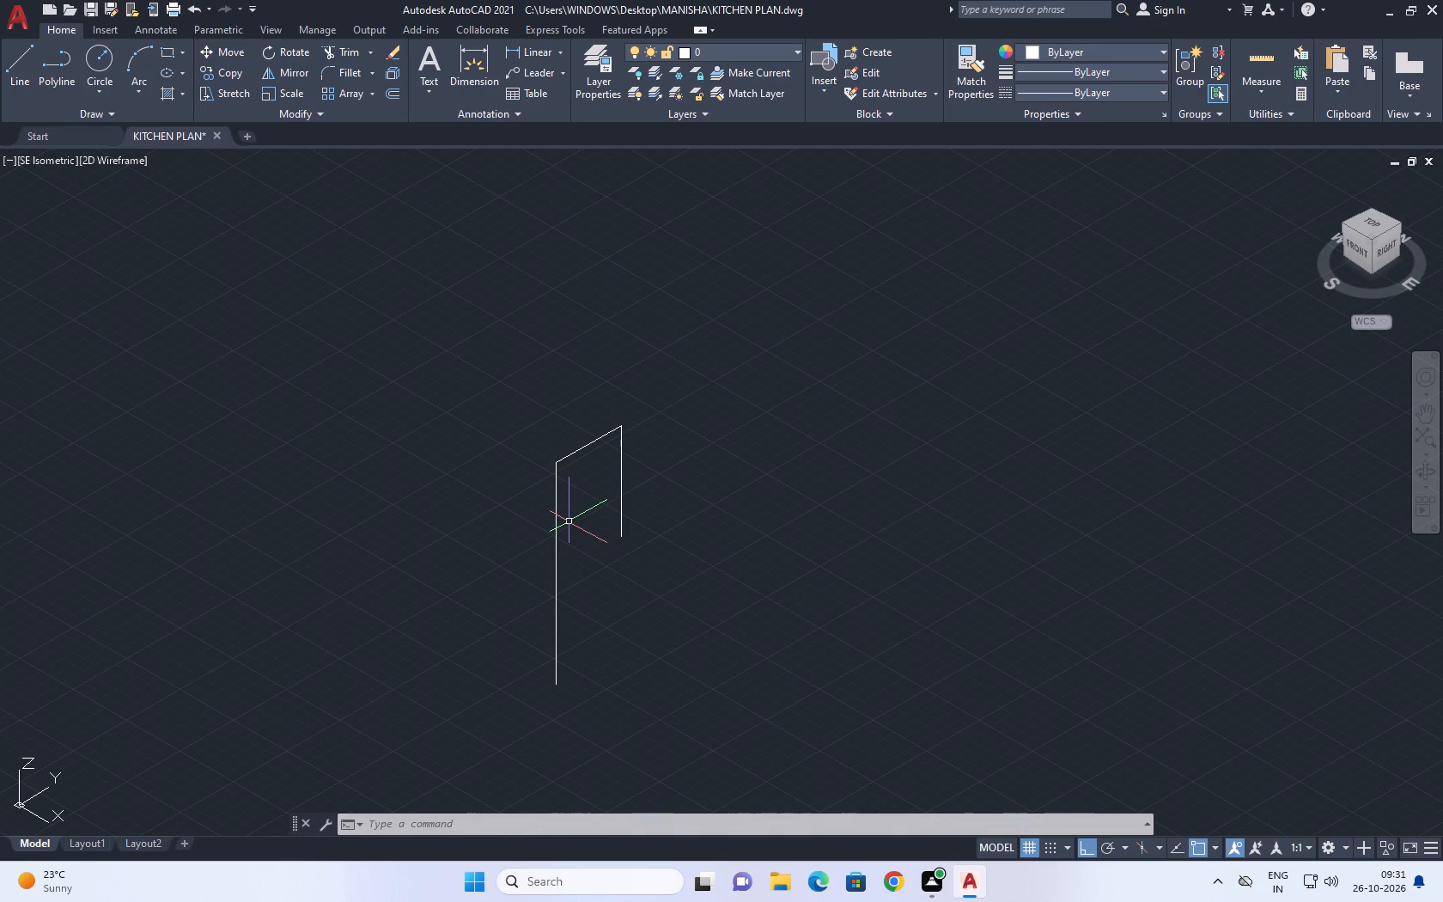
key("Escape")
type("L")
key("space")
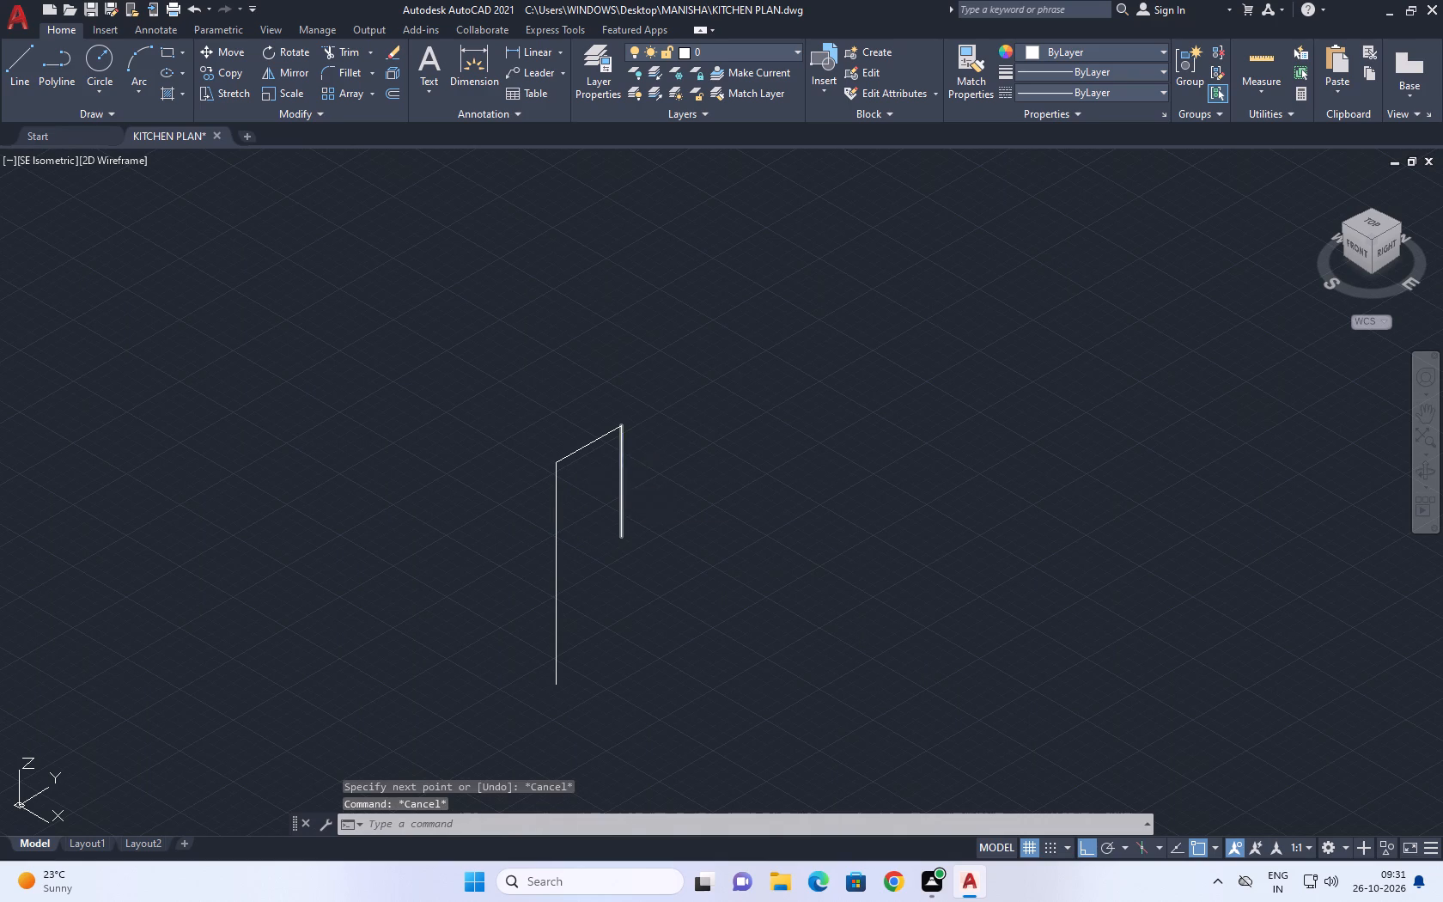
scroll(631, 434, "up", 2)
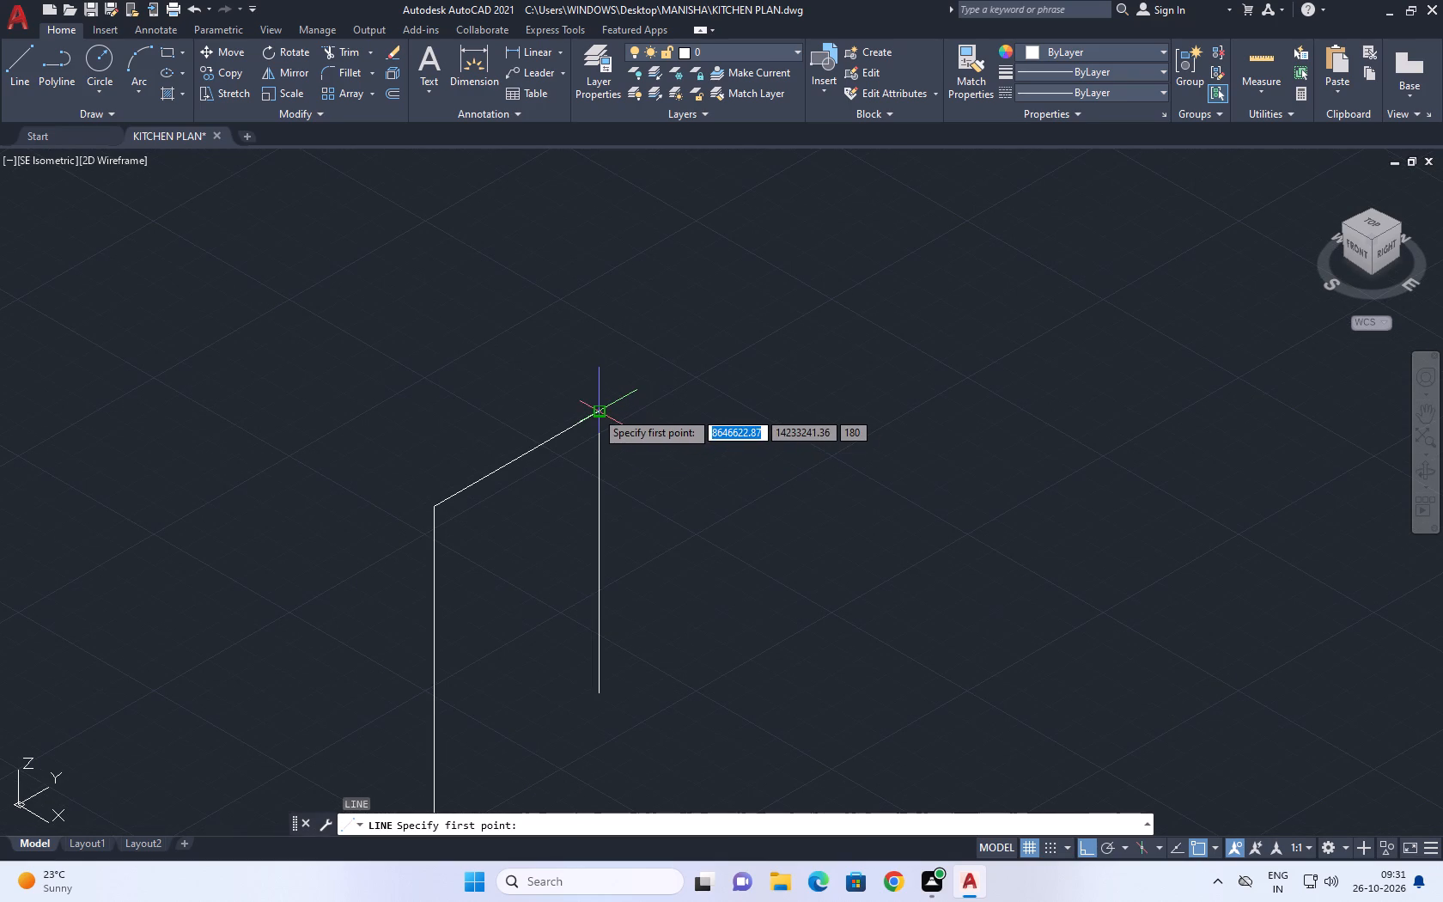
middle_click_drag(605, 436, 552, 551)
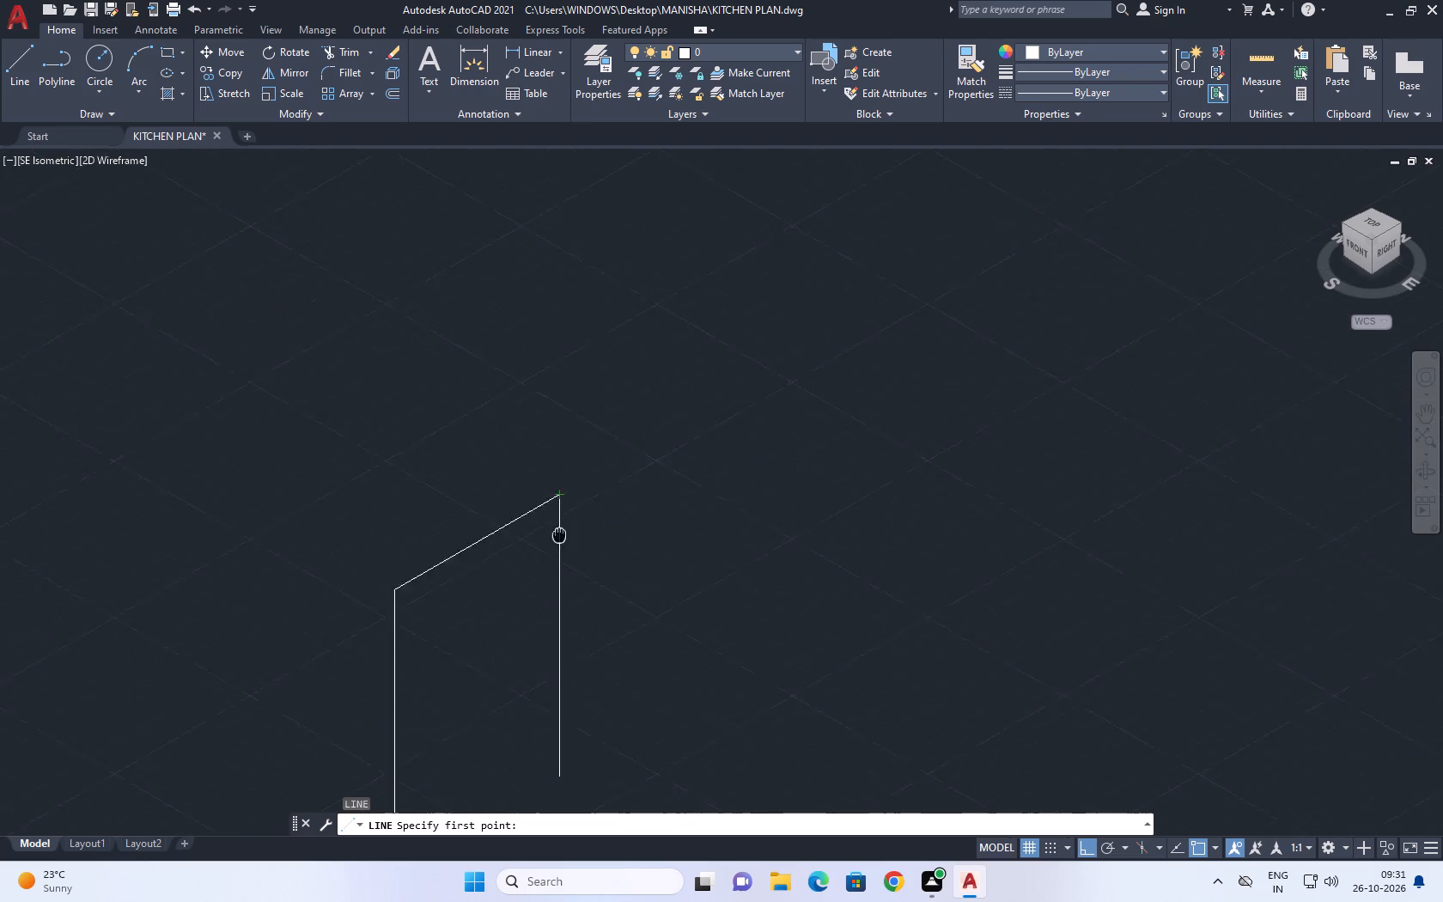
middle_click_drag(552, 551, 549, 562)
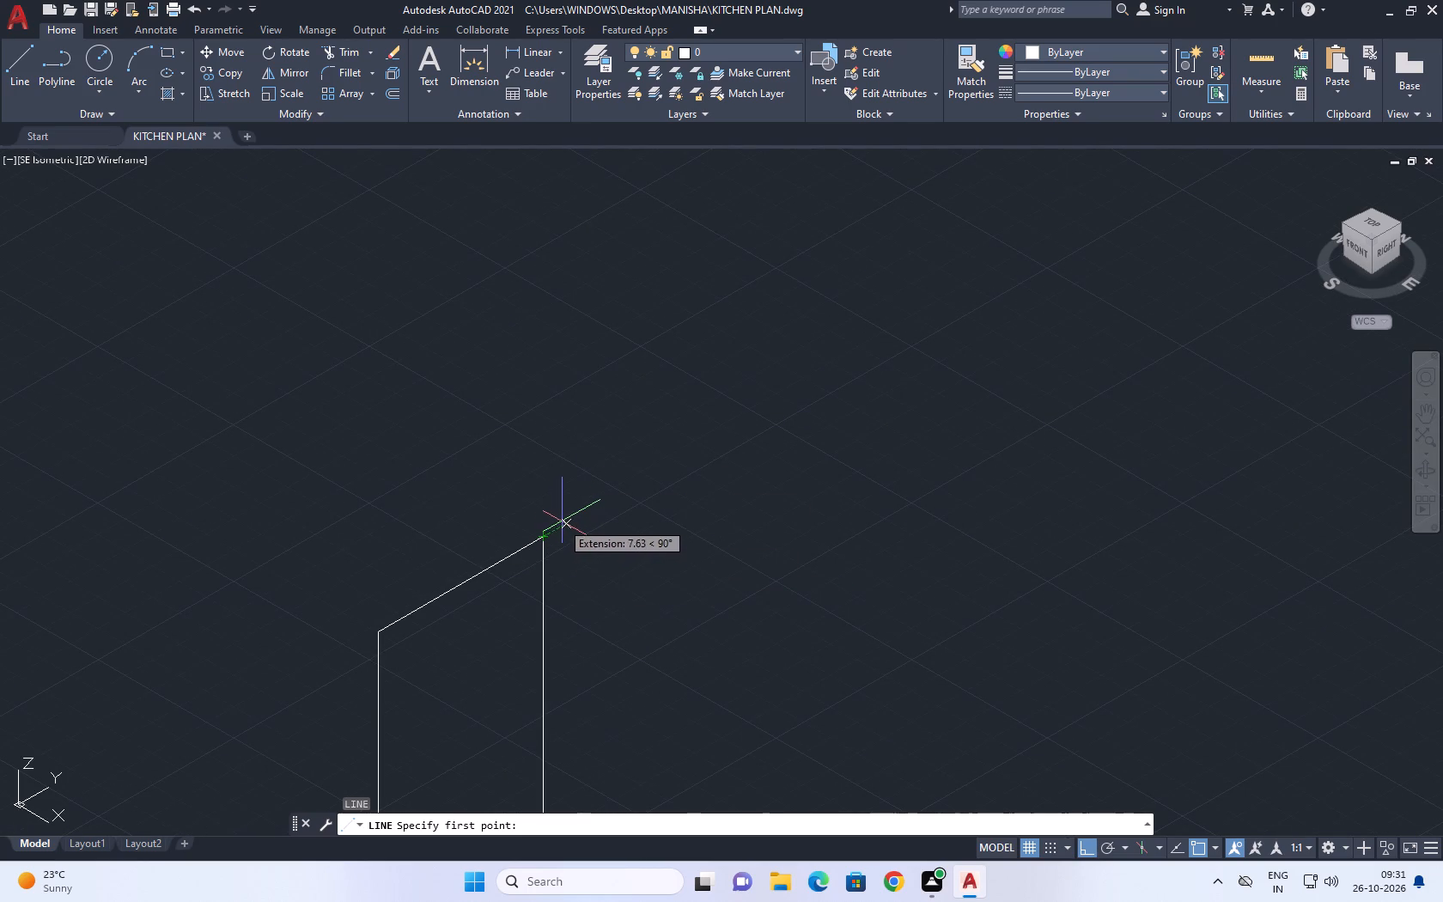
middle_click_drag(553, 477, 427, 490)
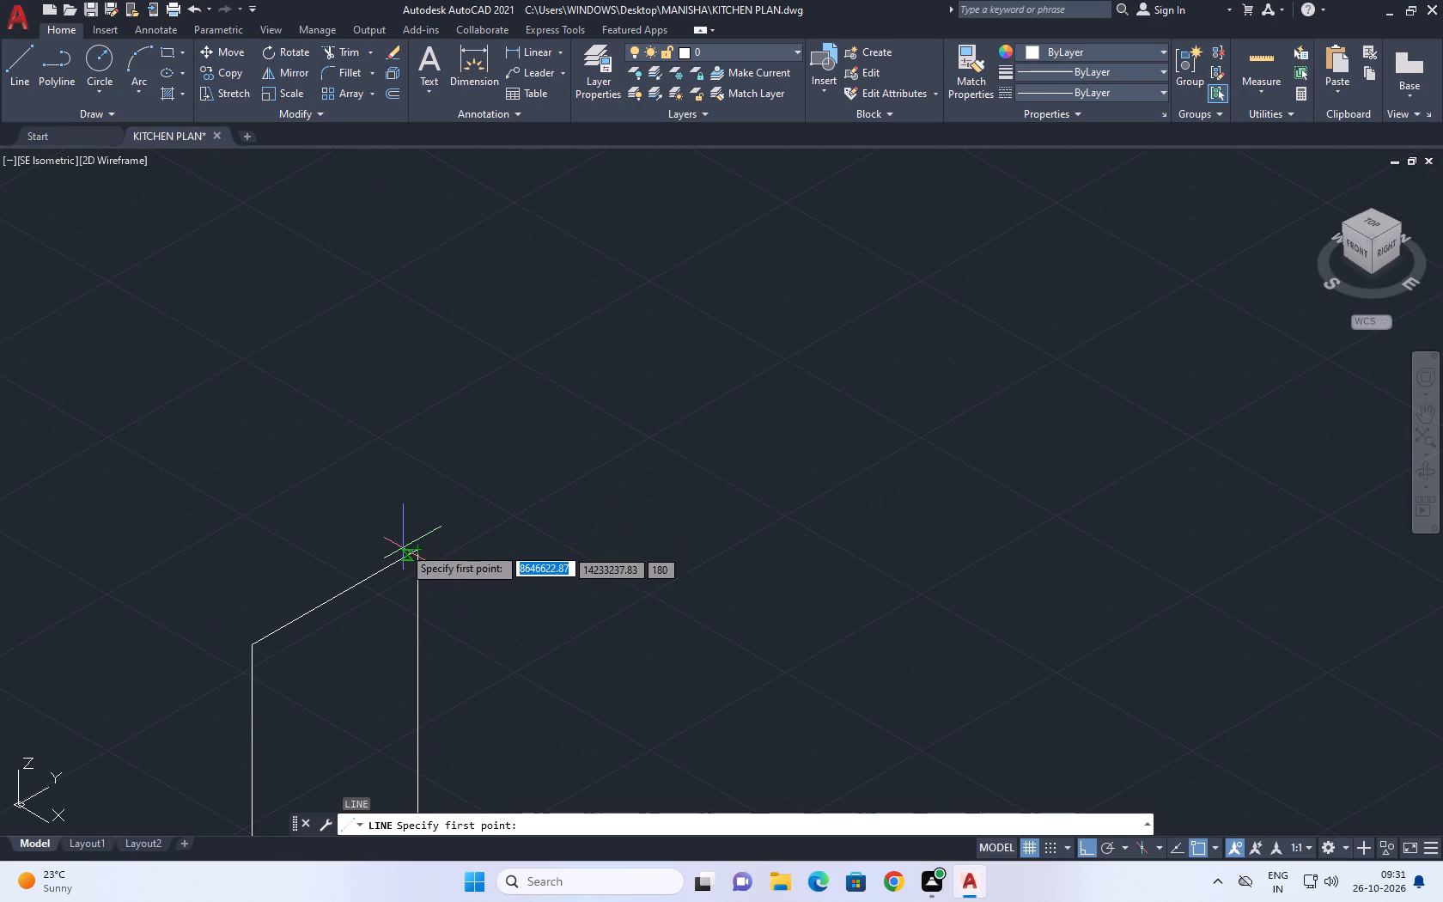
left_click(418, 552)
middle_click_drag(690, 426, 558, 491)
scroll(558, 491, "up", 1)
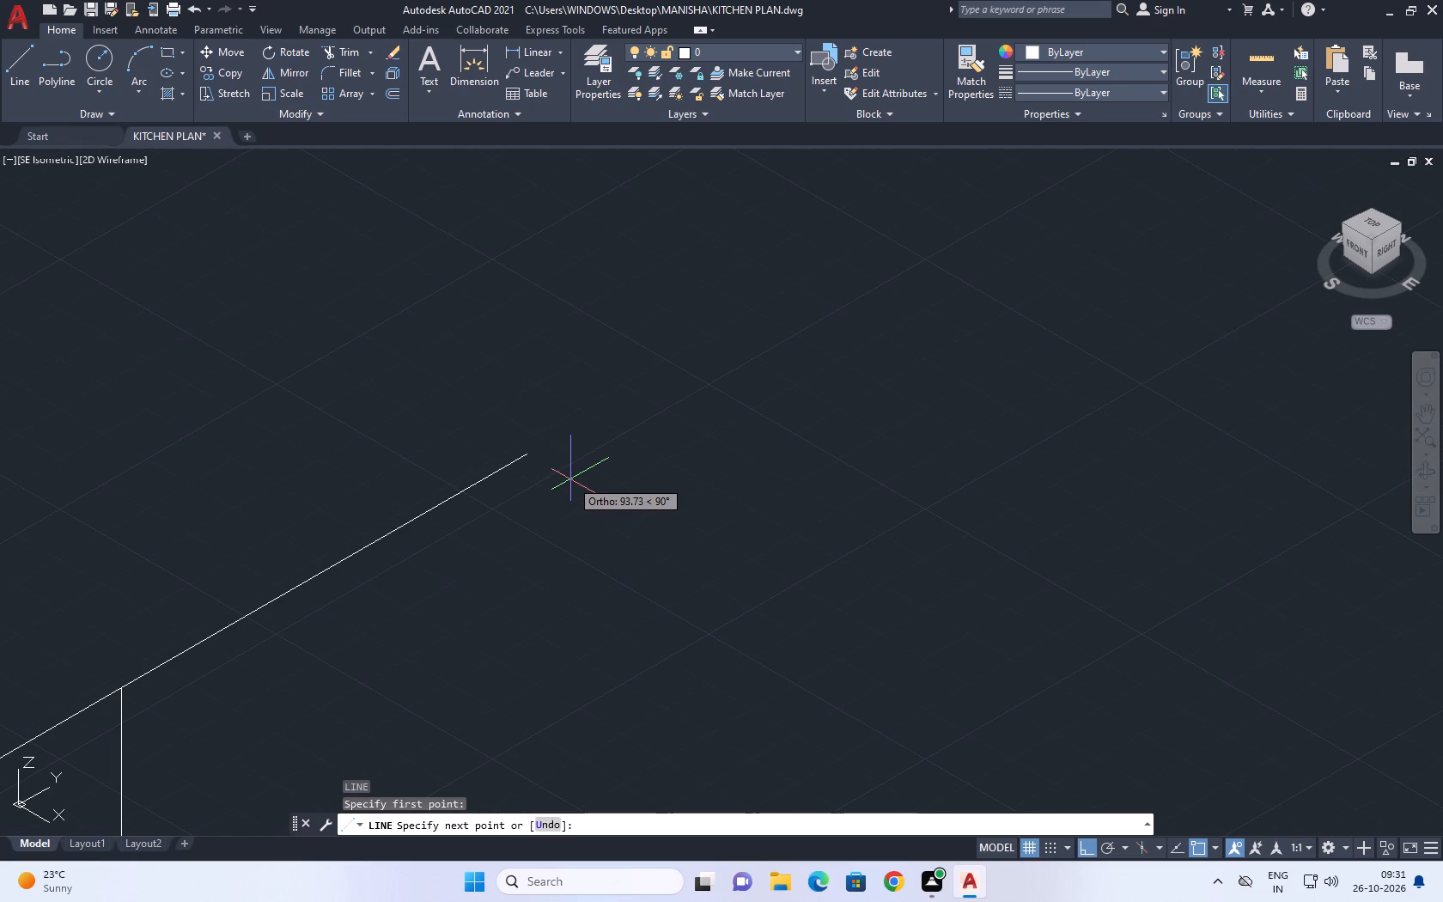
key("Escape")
Erase all three lines of the stepped outline.
scroll(598, 476, "down", 4)
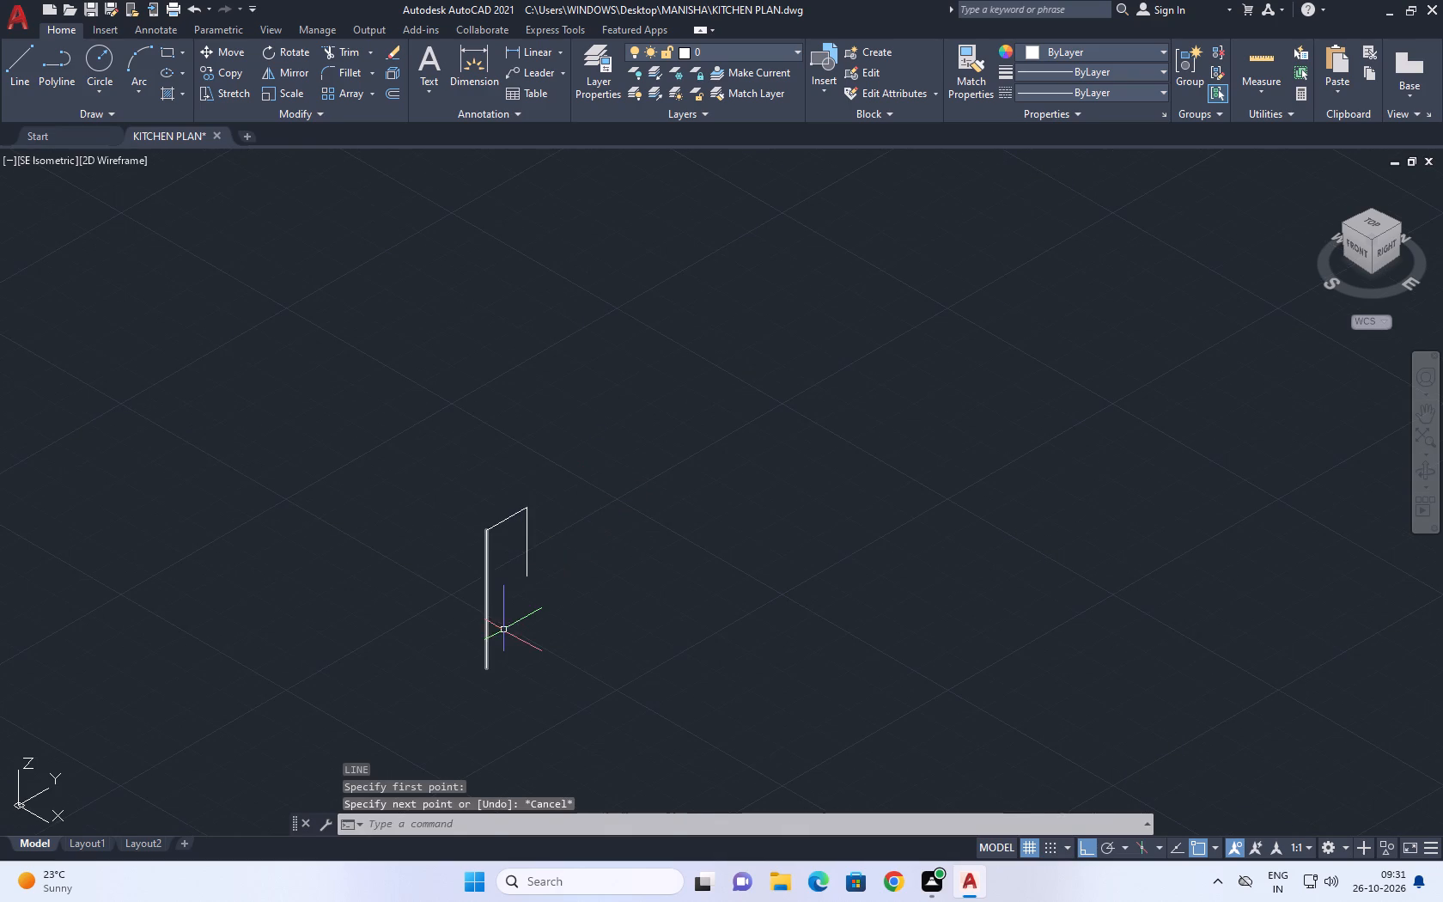
left_click_drag(513, 647, 519, 656)
left_click(429, 451)
left_click_drag(559, 568, 514, 528)
left_click(424, 462)
key("Delete")
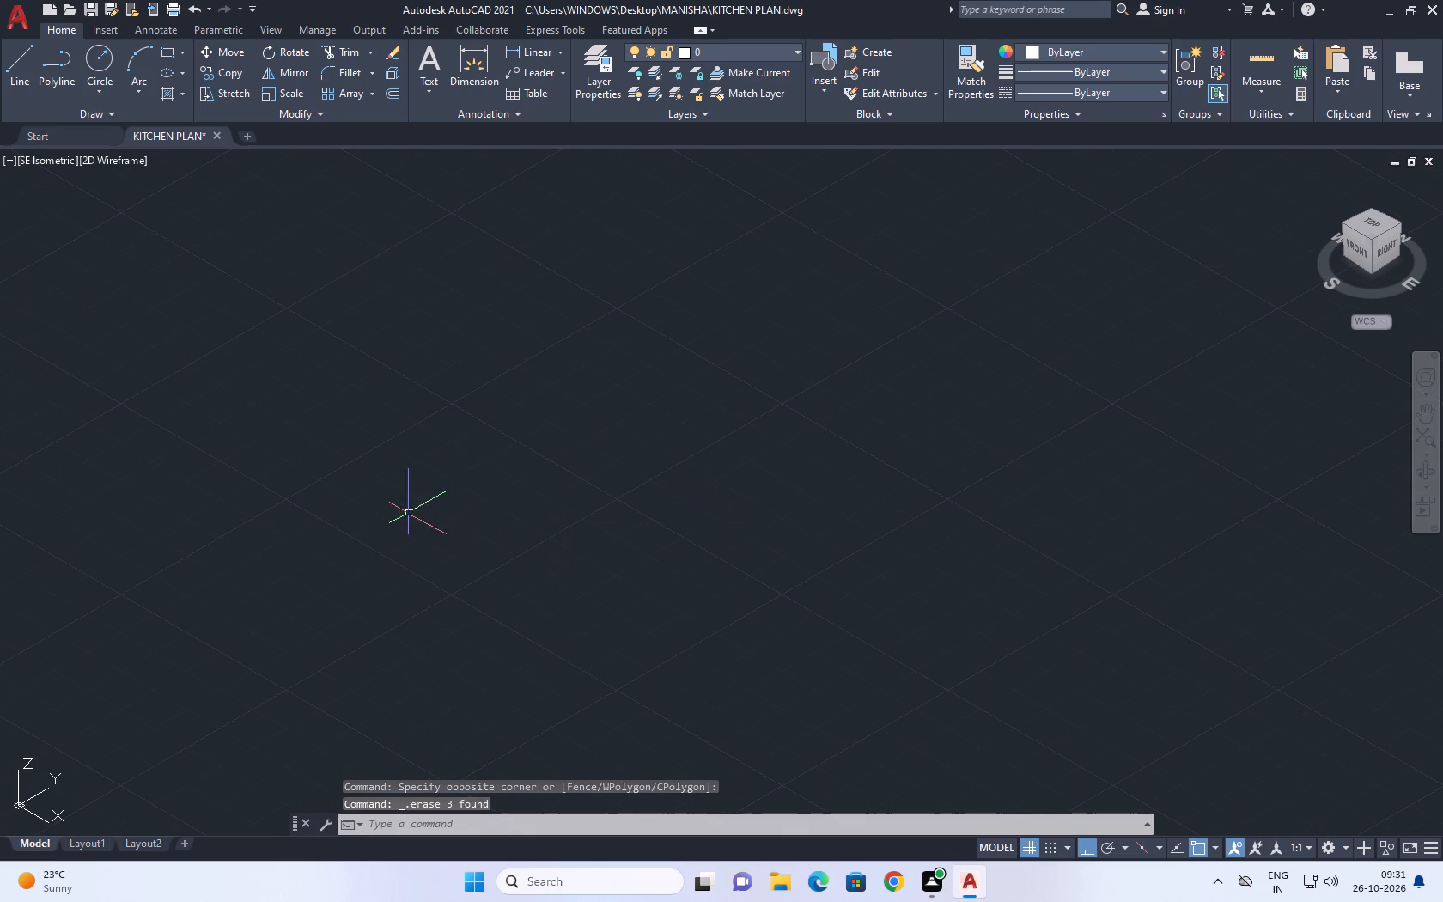
Draw a vertical line 185 units long upward along Z in the empty drawing area.
middle_click_drag(572, 571, 447, 573)
key("l")
key("space")
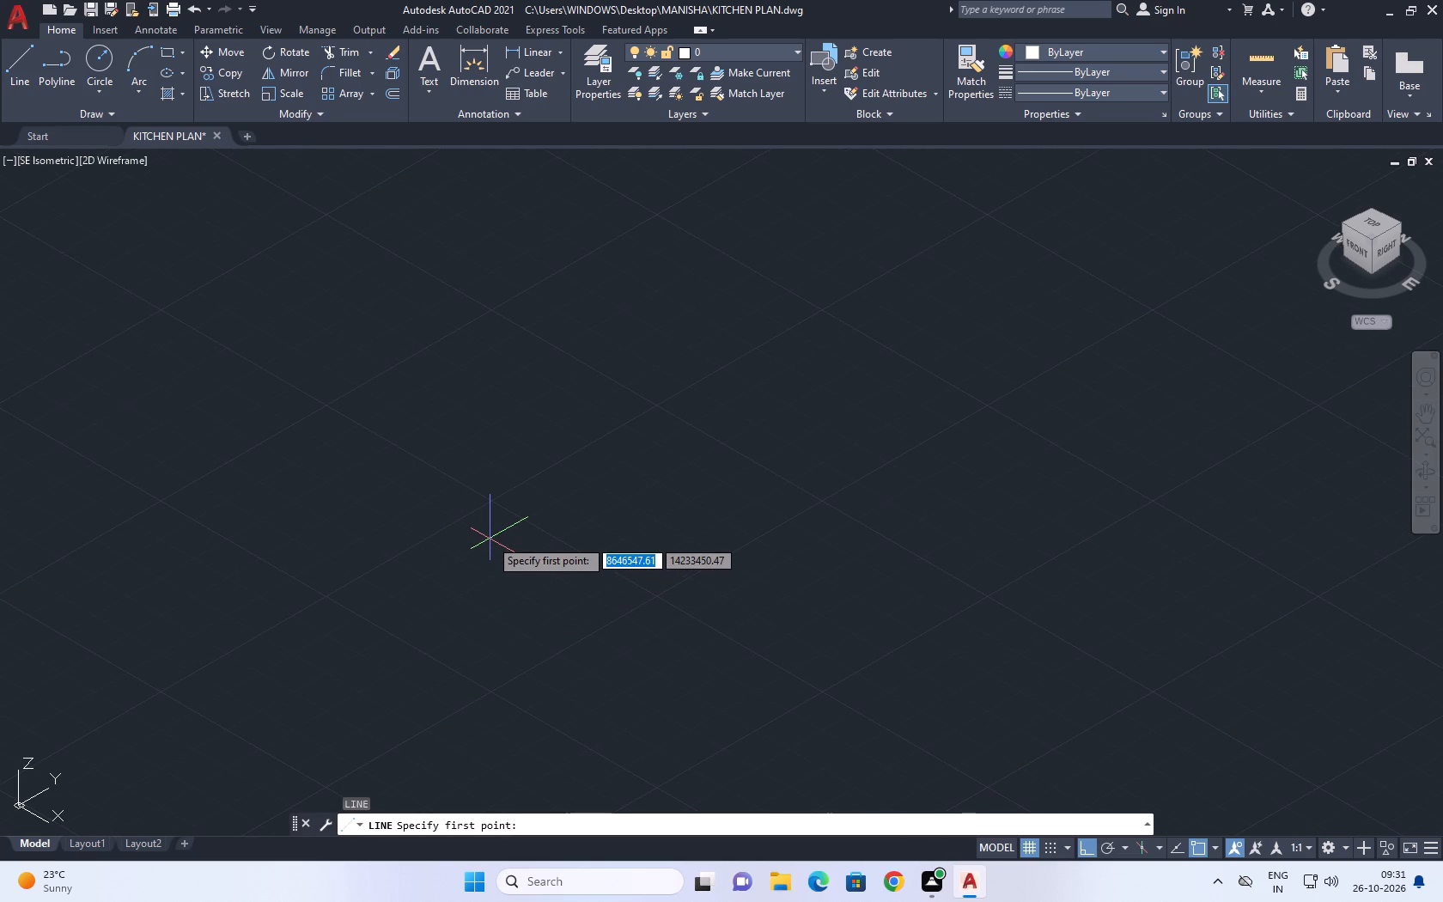
scroll(626, 529, "down", 8)
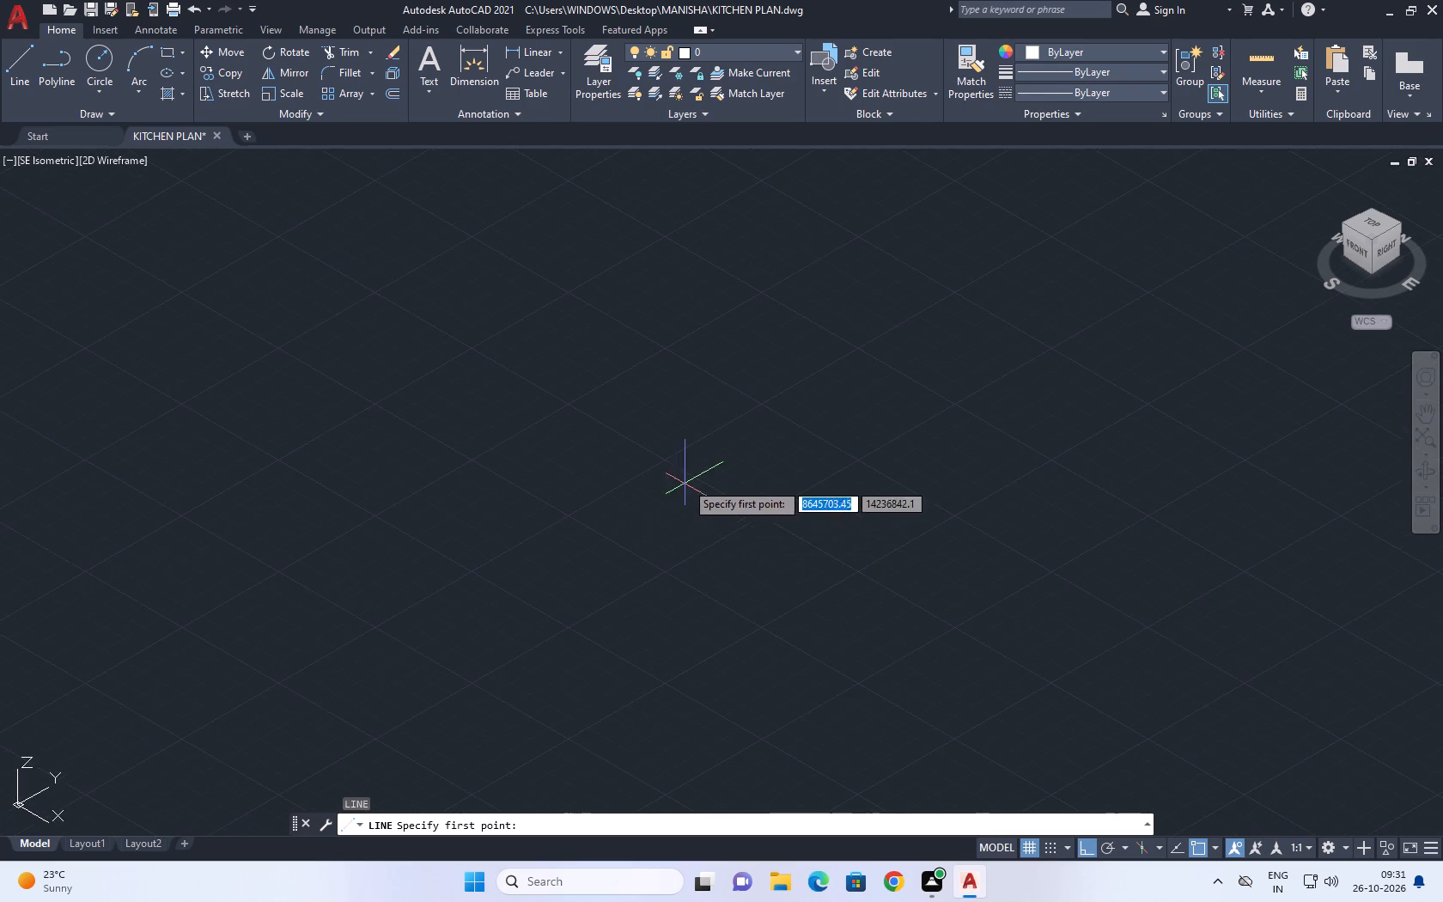
middle_click_drag(653, 502, 379, 644)
left_click_drag(624, 653, 624, 633)
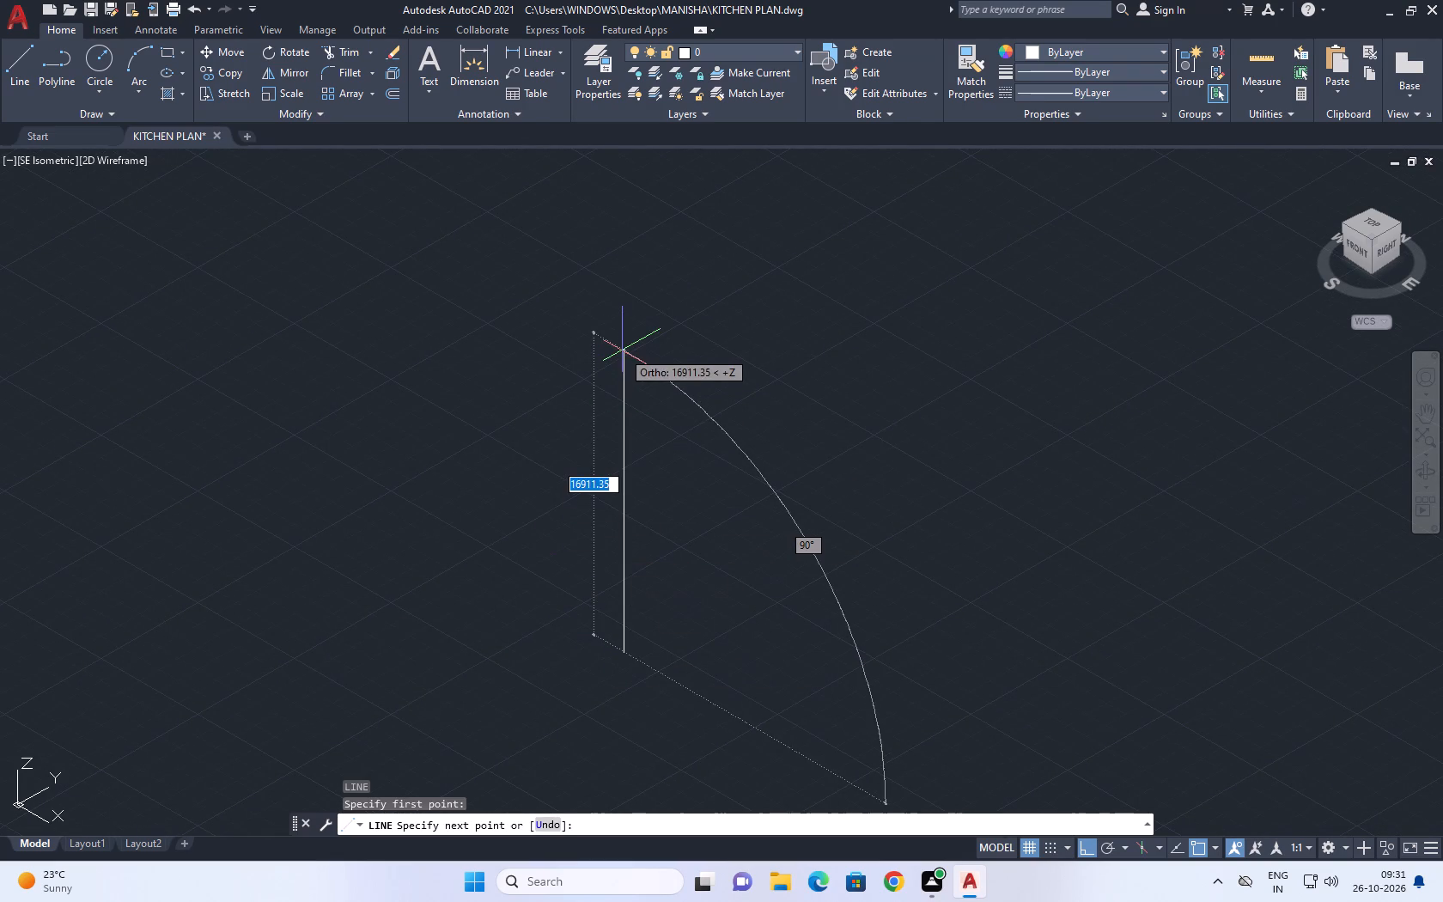
type("185")
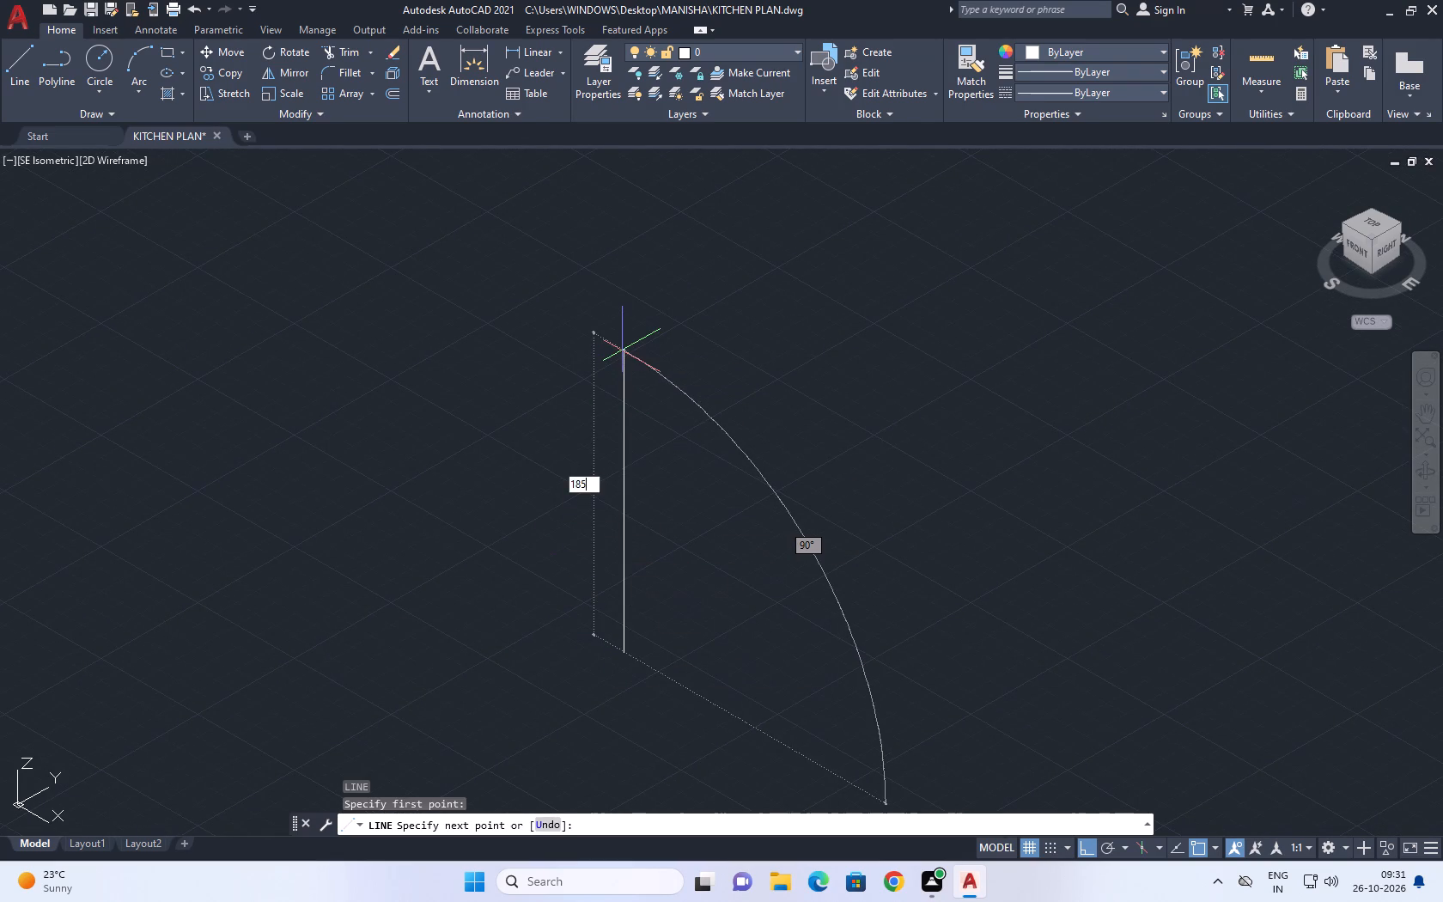
key("Return")
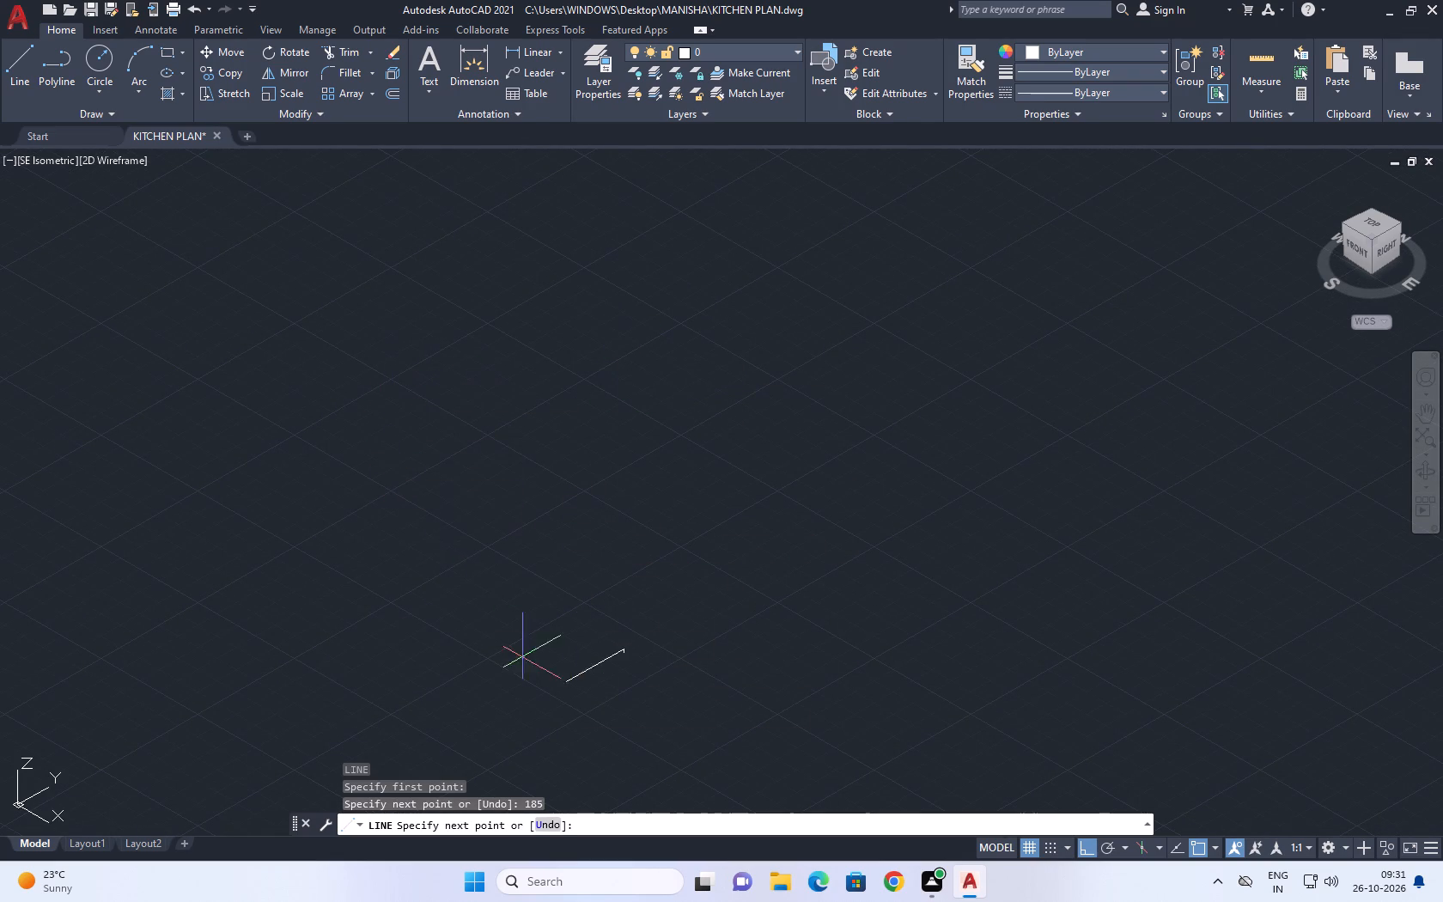
scroll(576, 692, "up", 6)
scroll(669, 553, "down", 2)
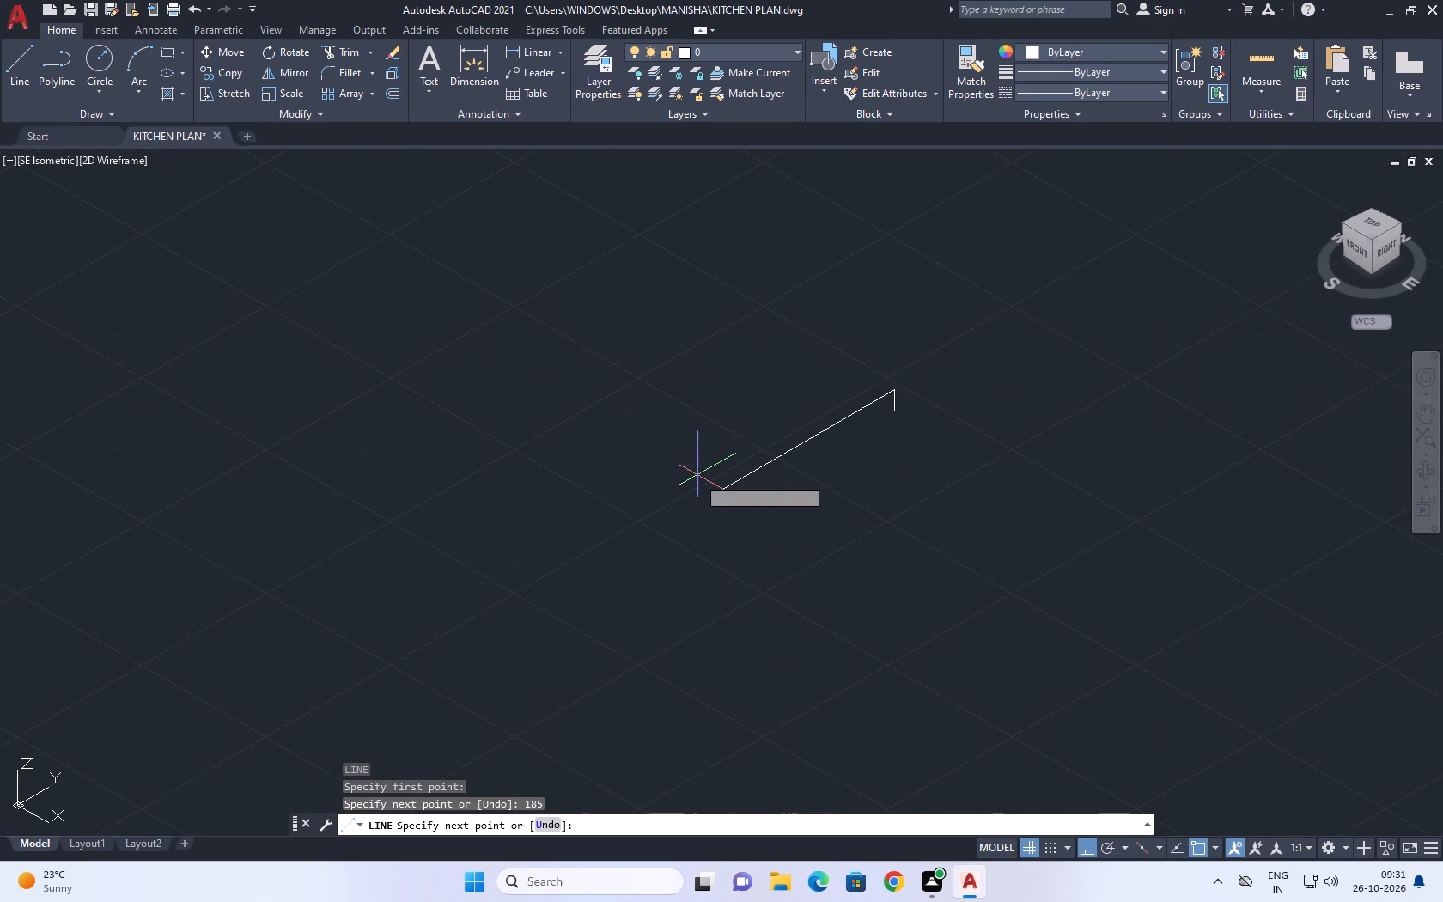
key("Escape")
Draw a line 80 units long in the negative Y direction from the lower end of the 185-unit vertical line.
key("space")
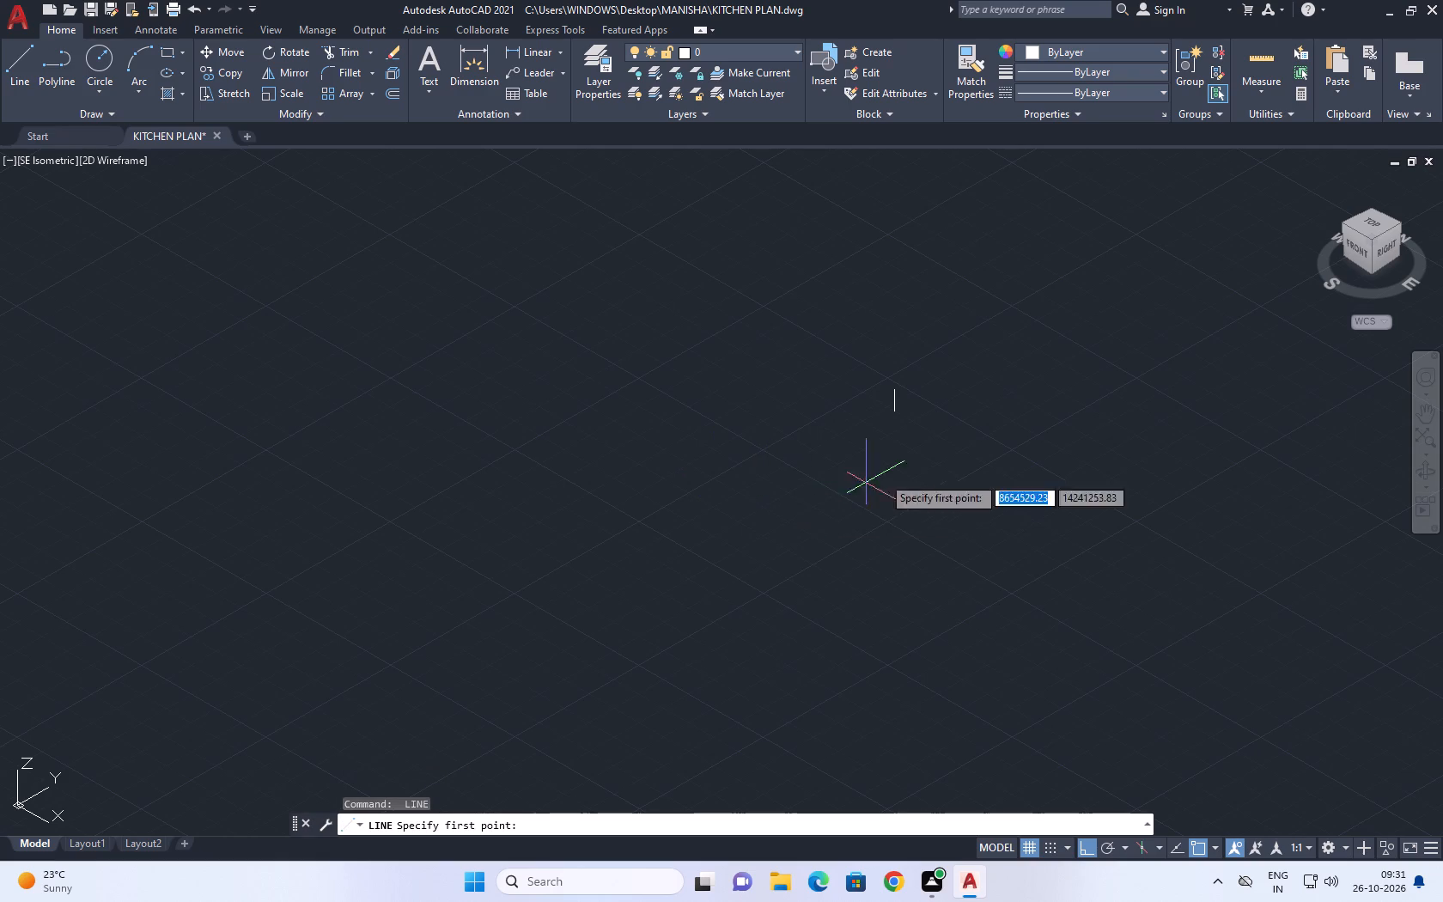
scroll(904, 422, "up", 4)
scroll(833, 355, "up", 3)
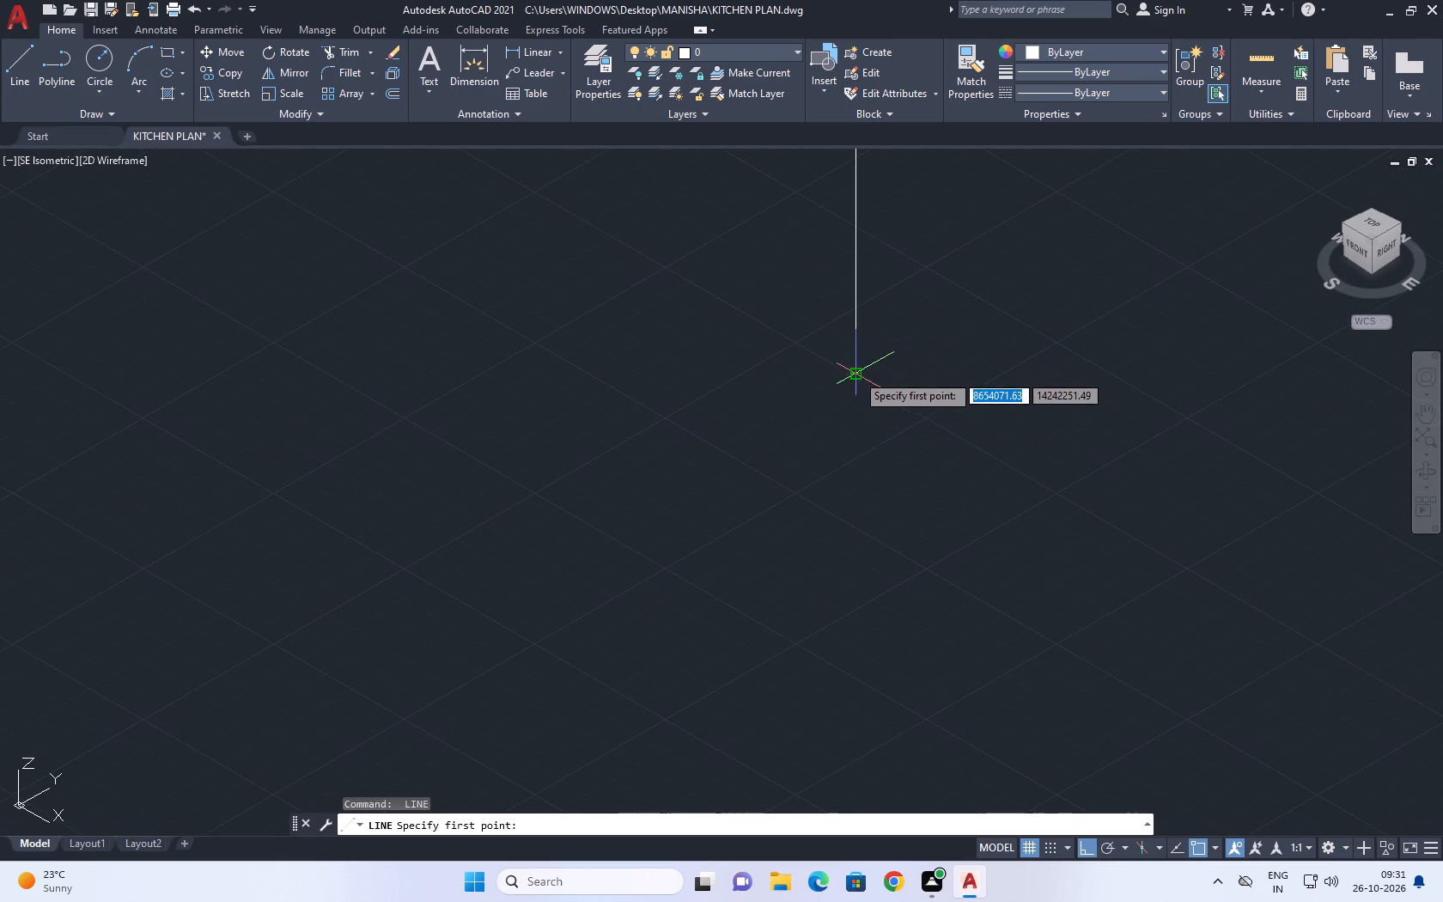
left_click(856, 374)
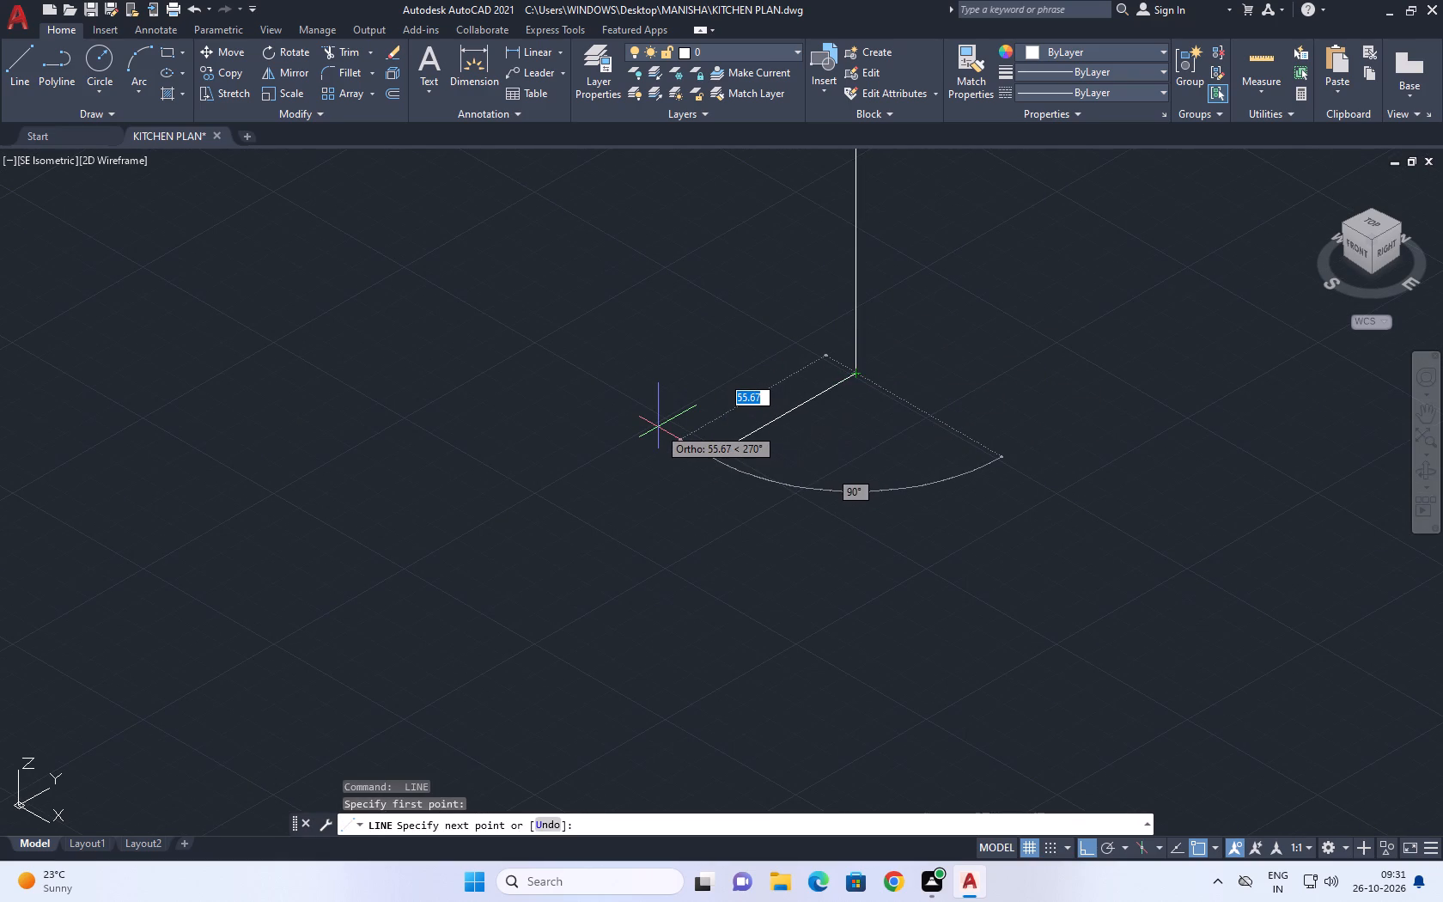
type("80")
key("Return")
Continue 185 units upward along Z and close the upright rectangle at the top end of the first vertical line.
scroll(746, 369, "down", 3)
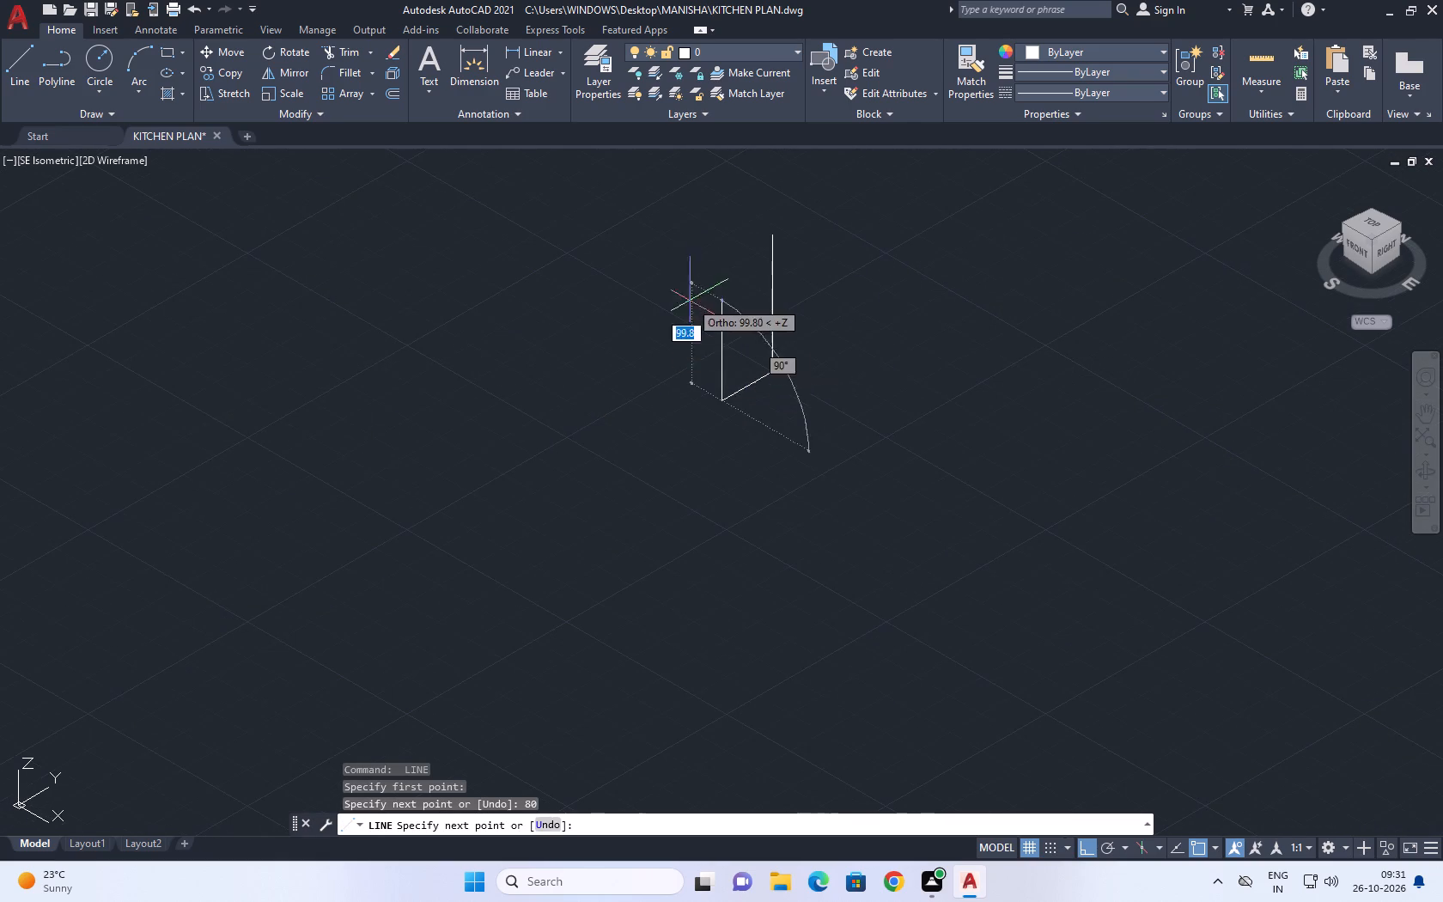
middle_click_drag(683, 279, 662, 400)
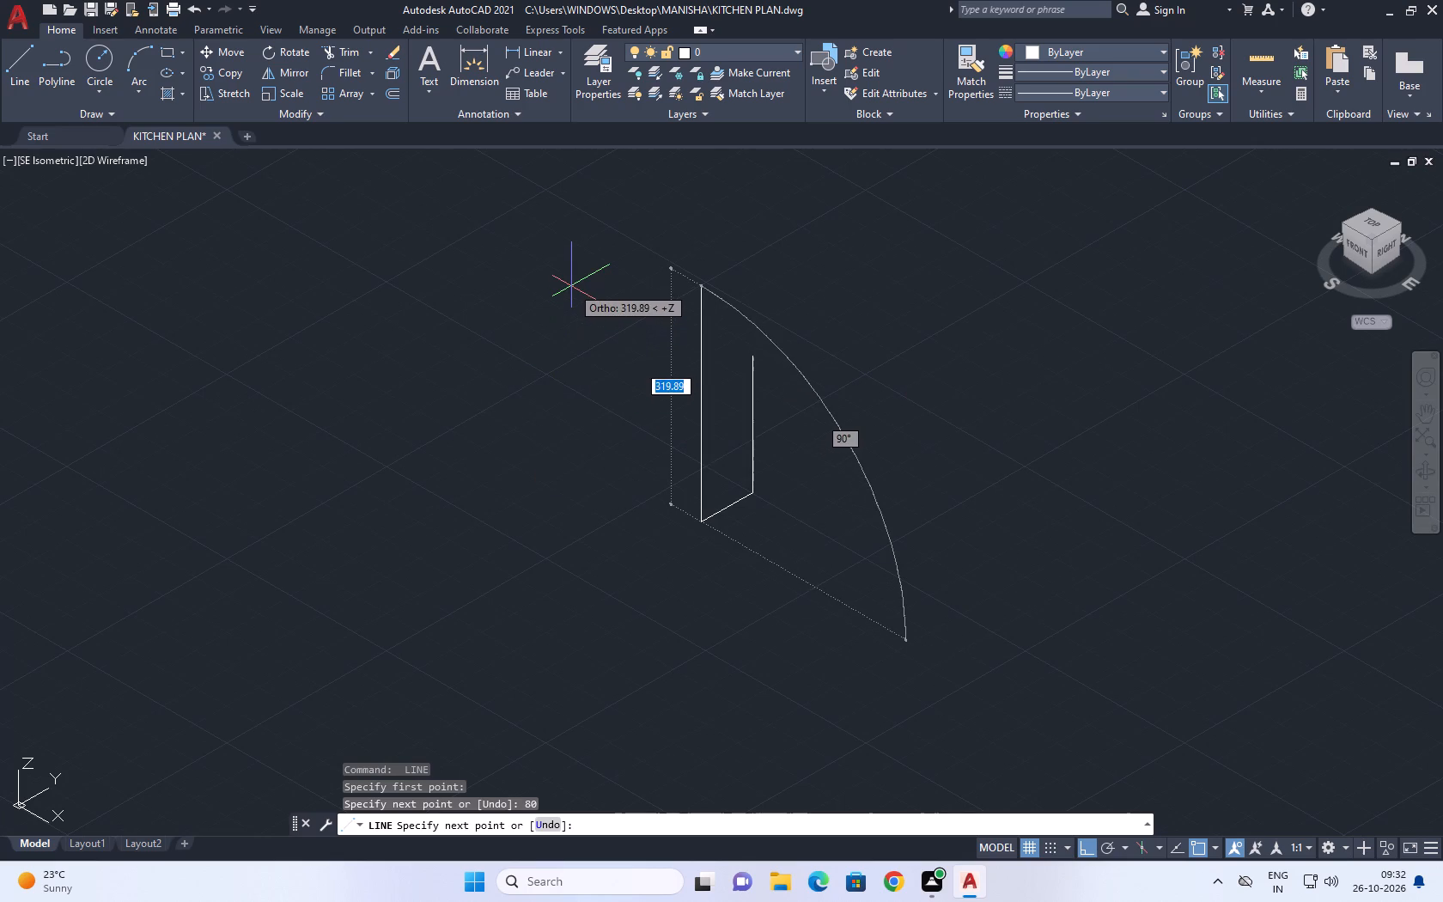
type("185")
key("Return")
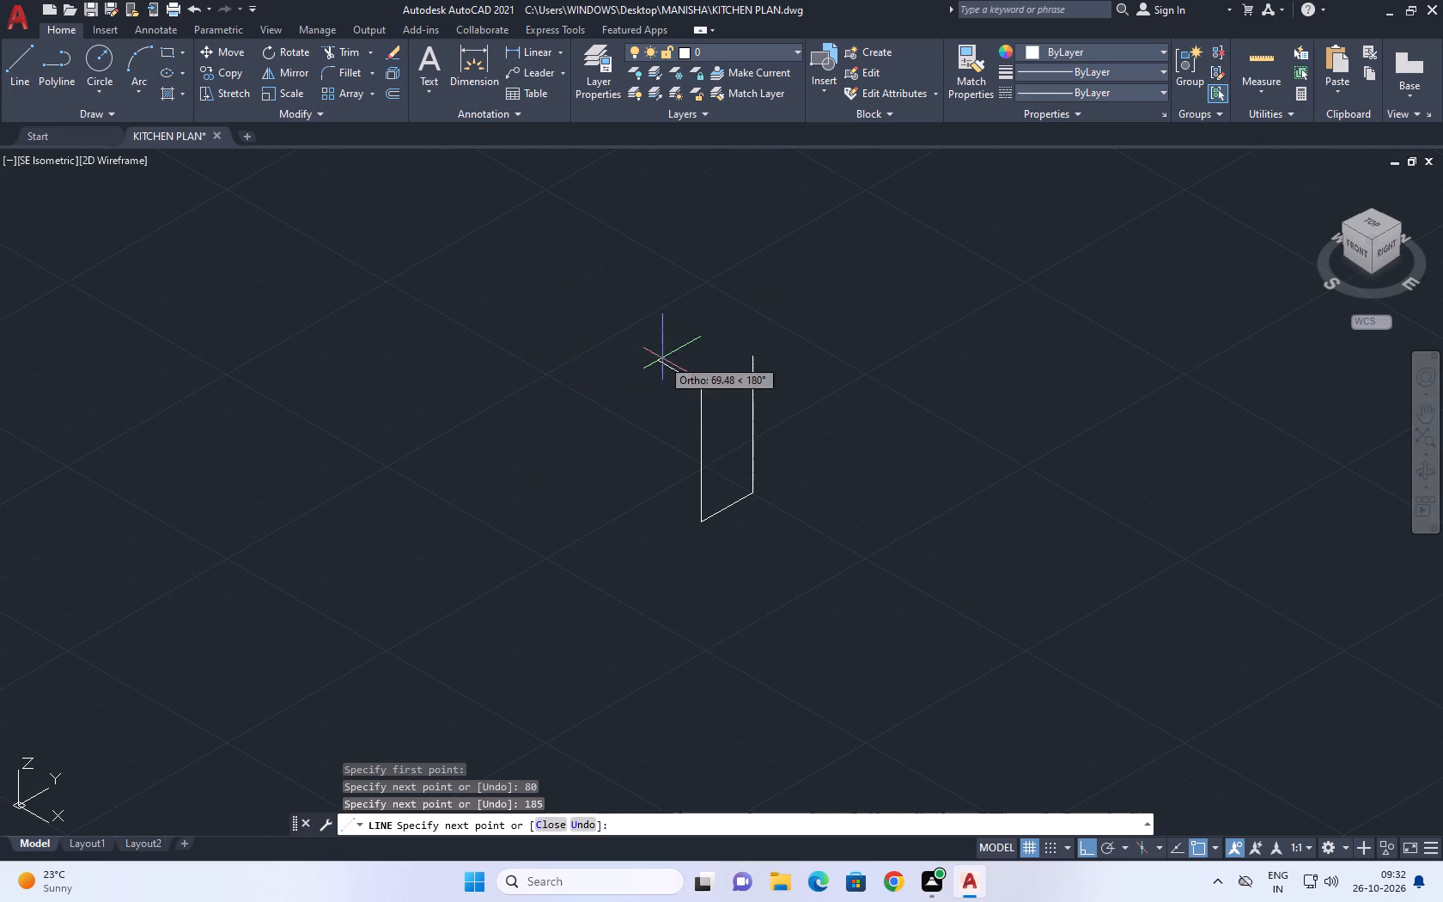
left_click(750, 359)
key("space")
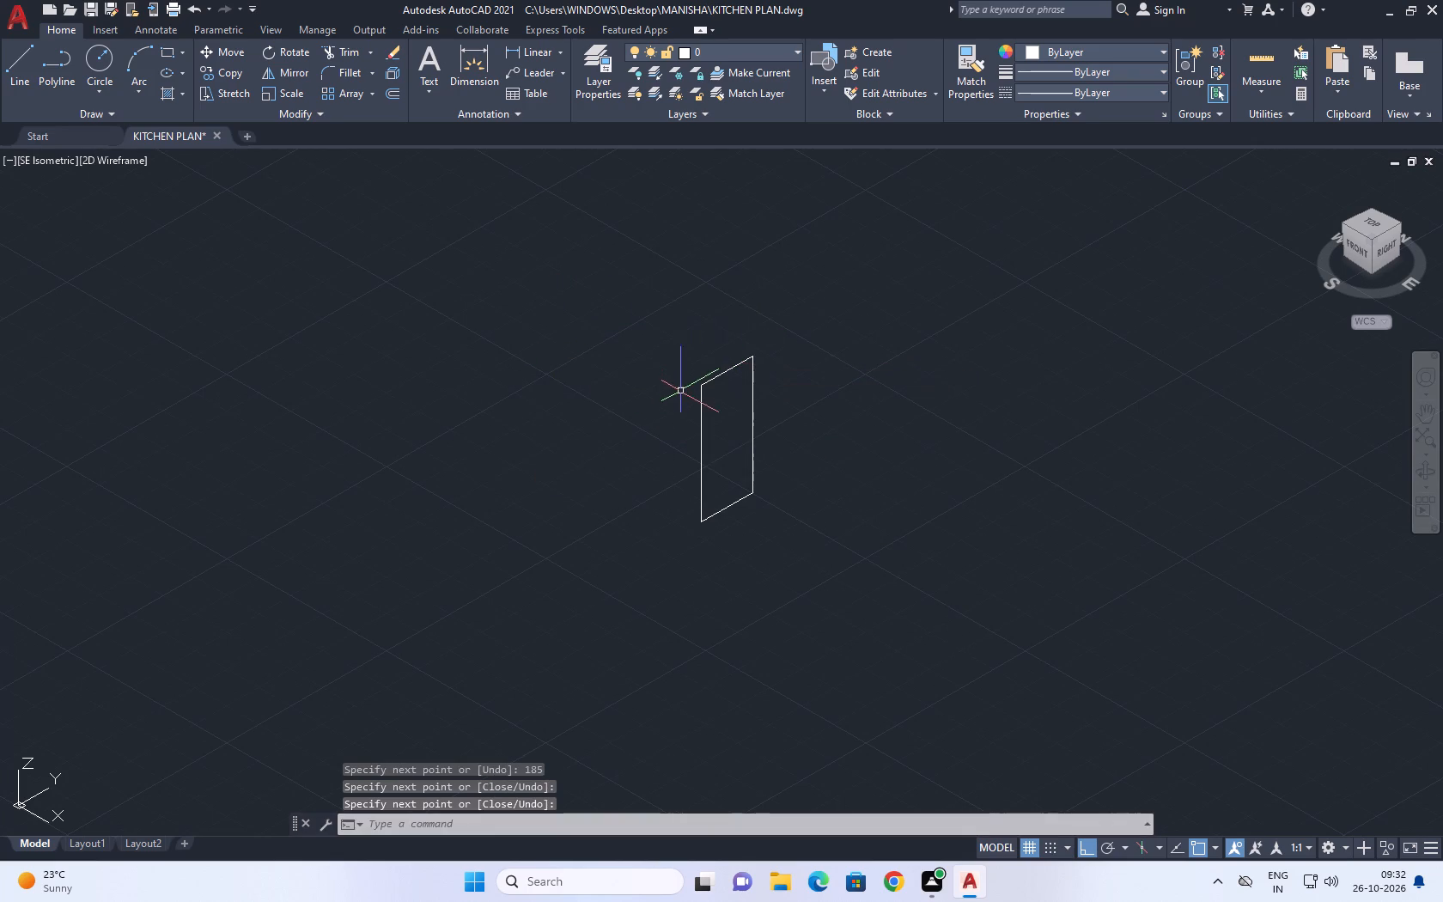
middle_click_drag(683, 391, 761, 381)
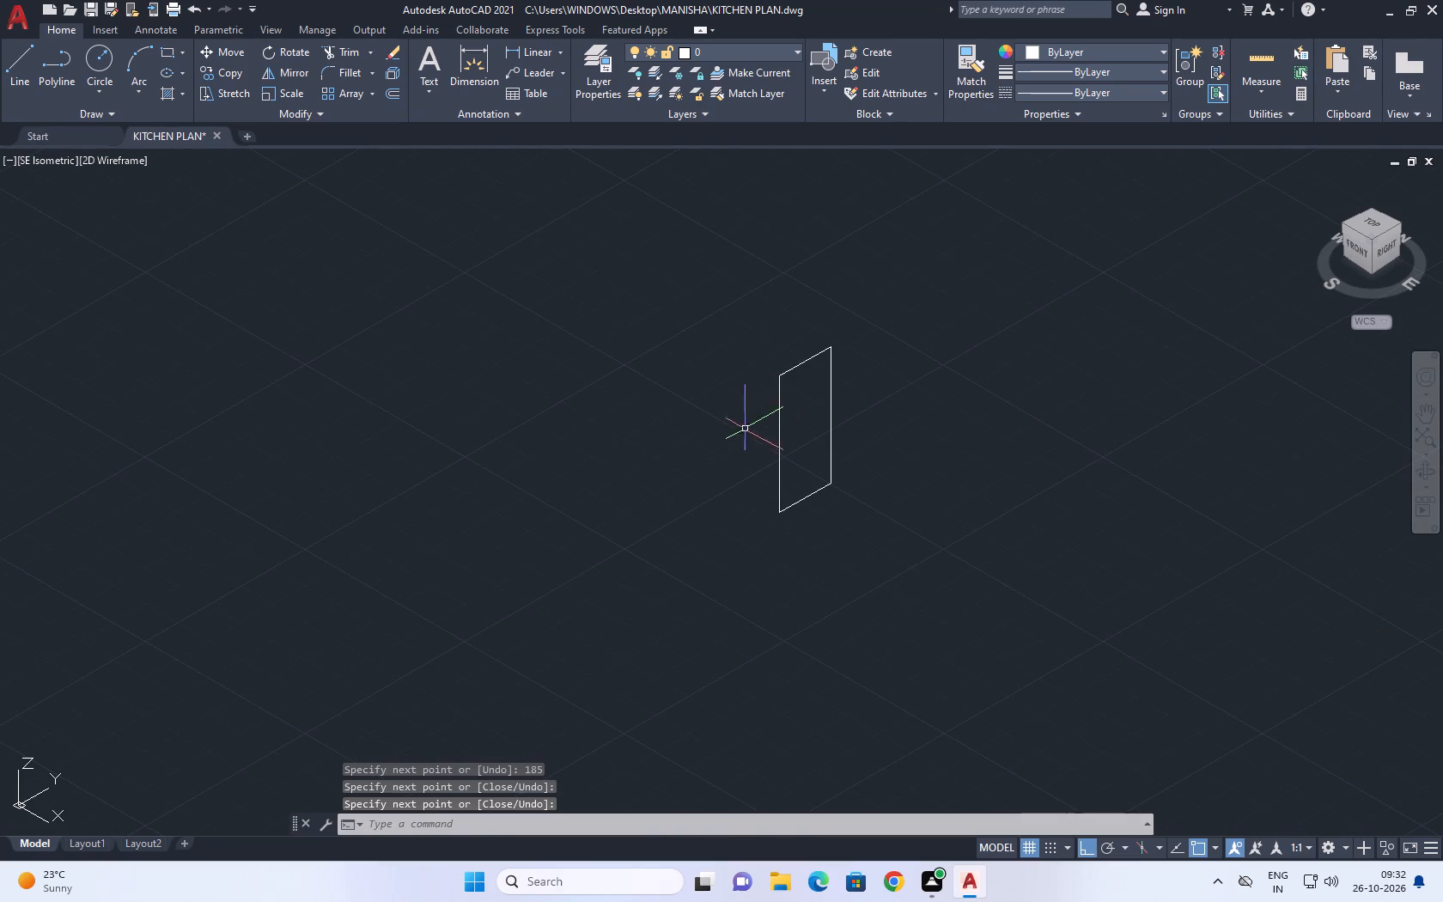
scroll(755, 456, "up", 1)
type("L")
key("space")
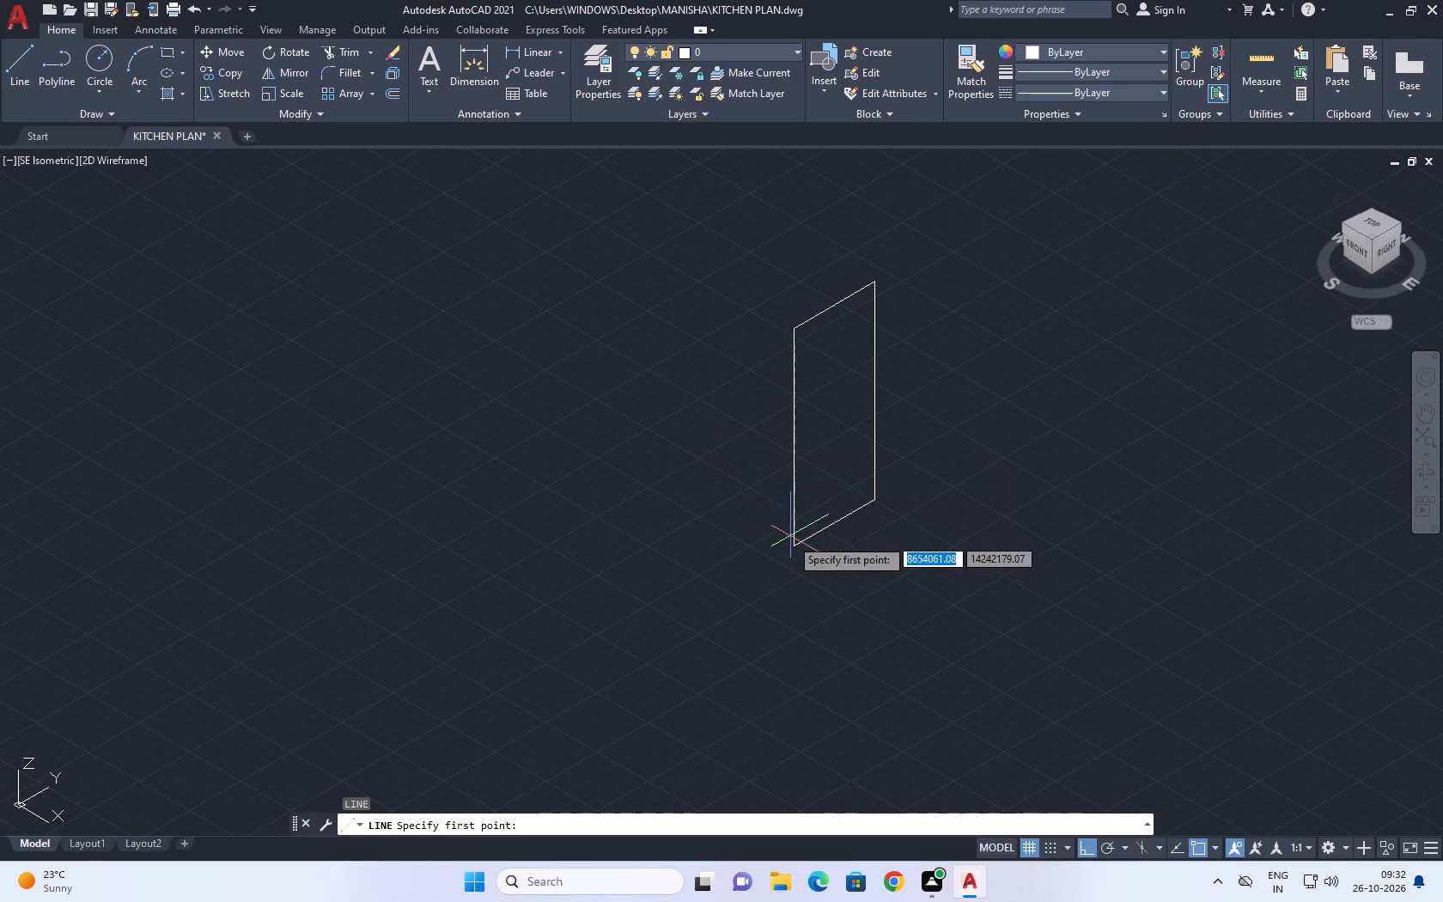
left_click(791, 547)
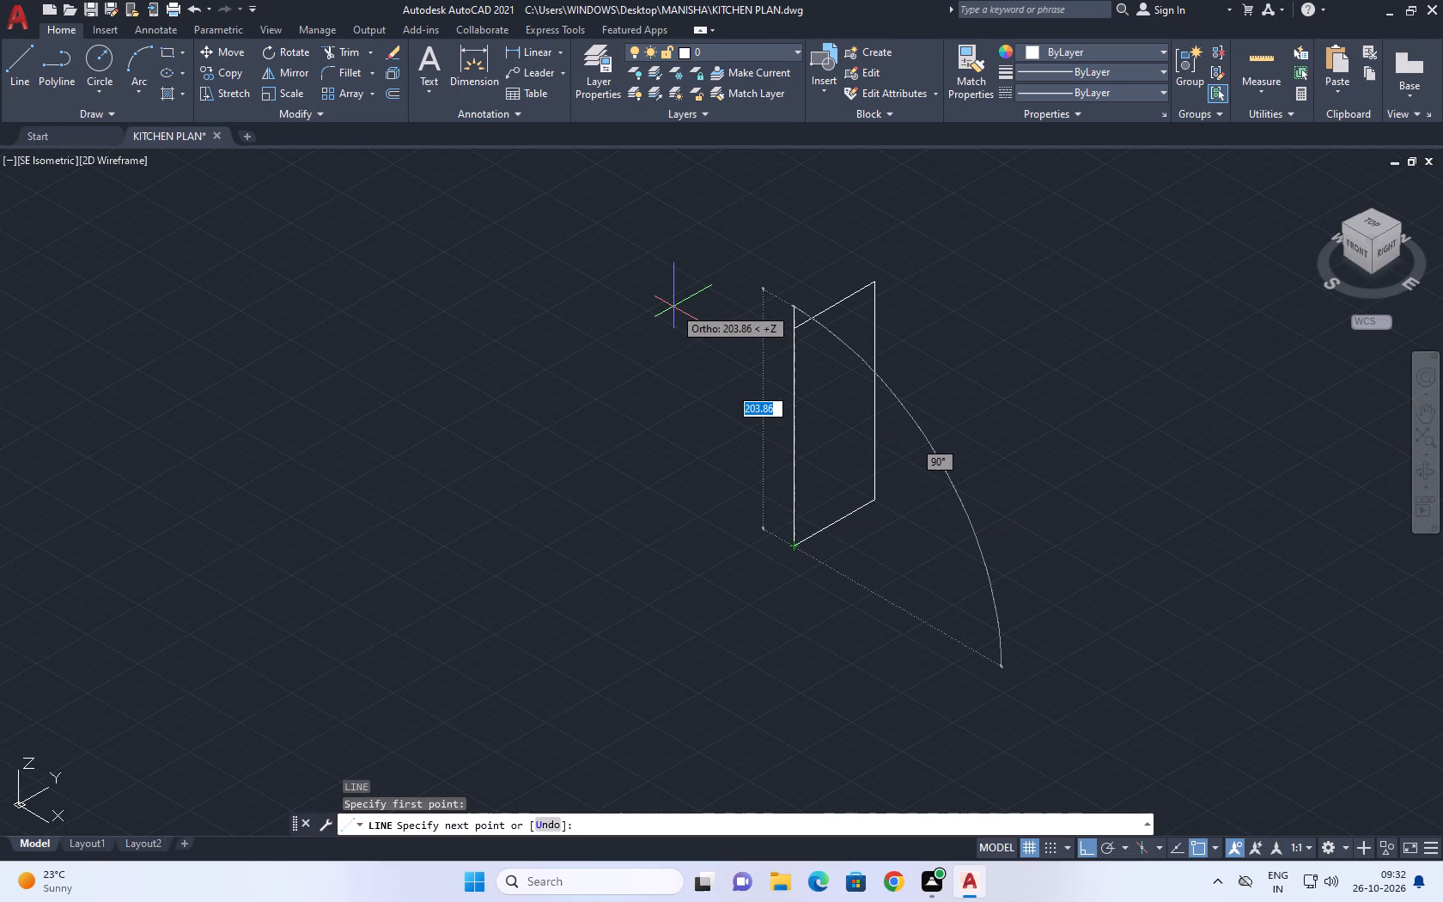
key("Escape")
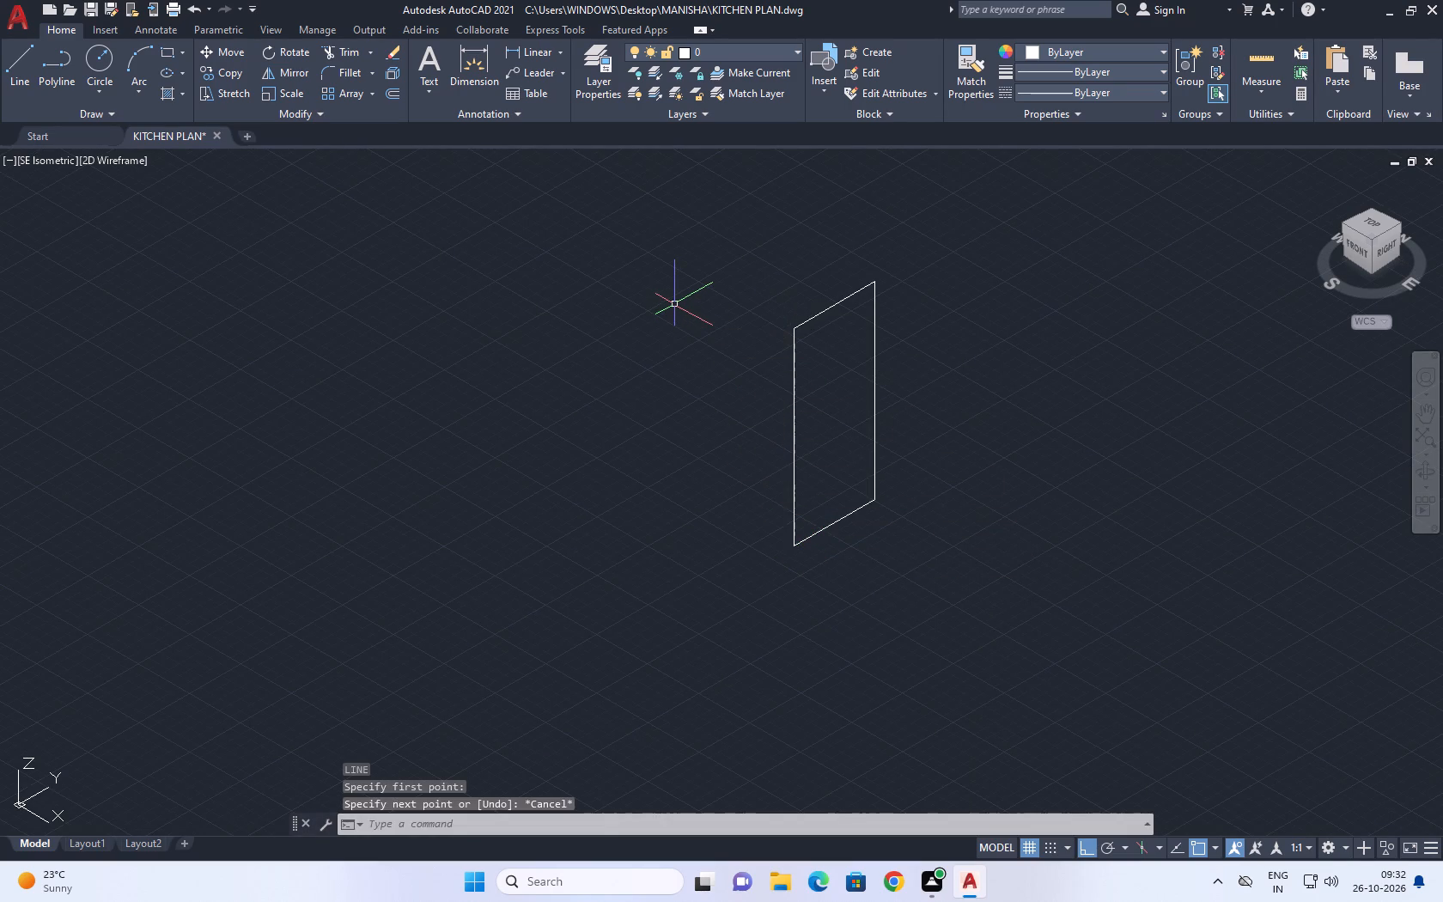
Draw a line 88 units long in the negative X direction from the upright rectangle's front bottom corner.
middle_click_drag(686, 314, 697, 357)
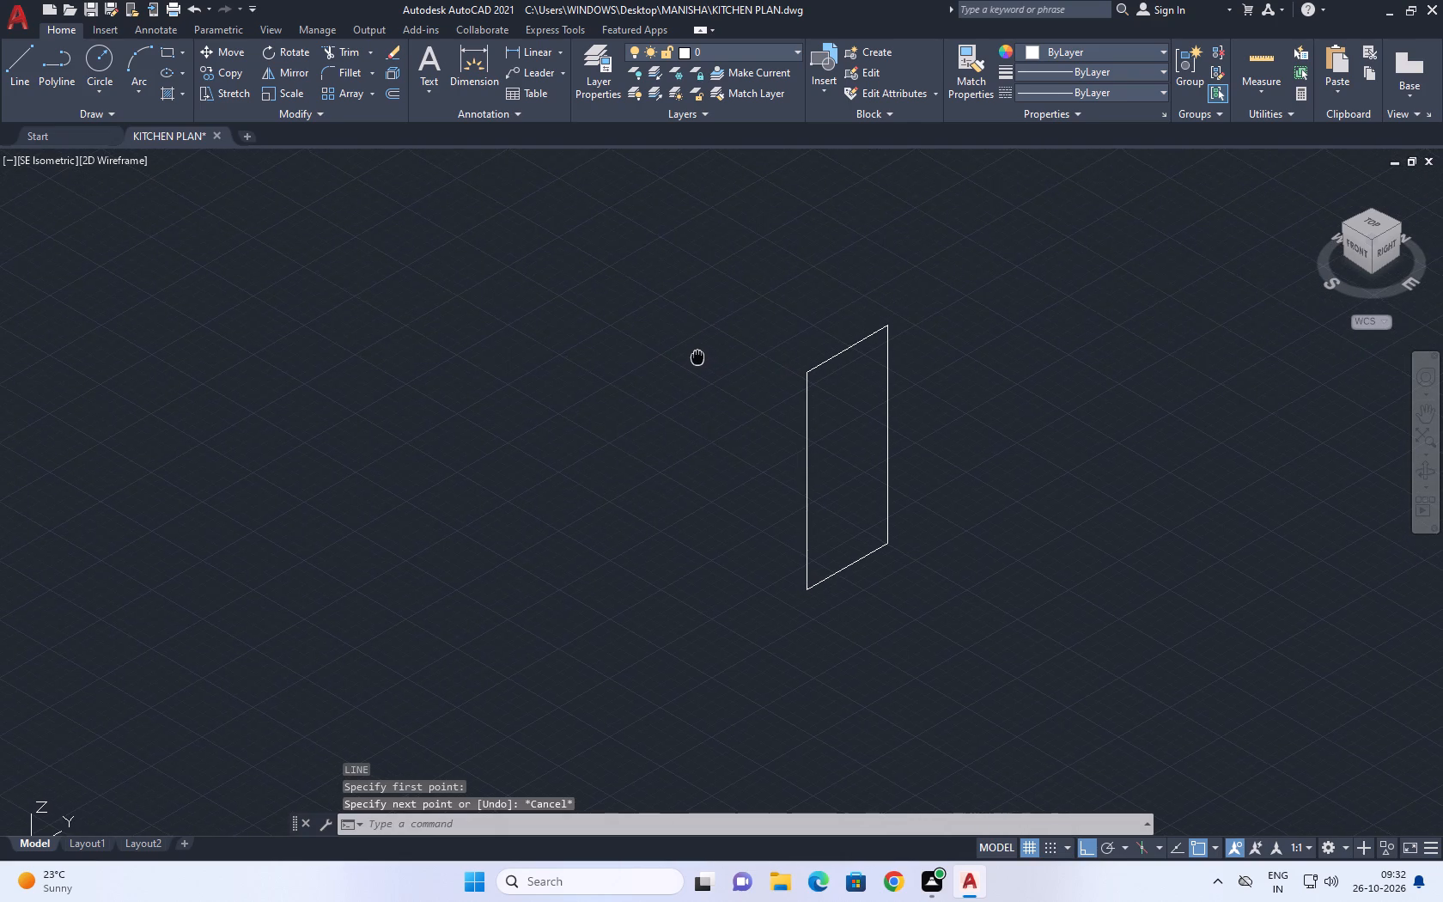
middle_click_drag(697, 357, 692, 354)
scroll(745, 540, "down", 1)
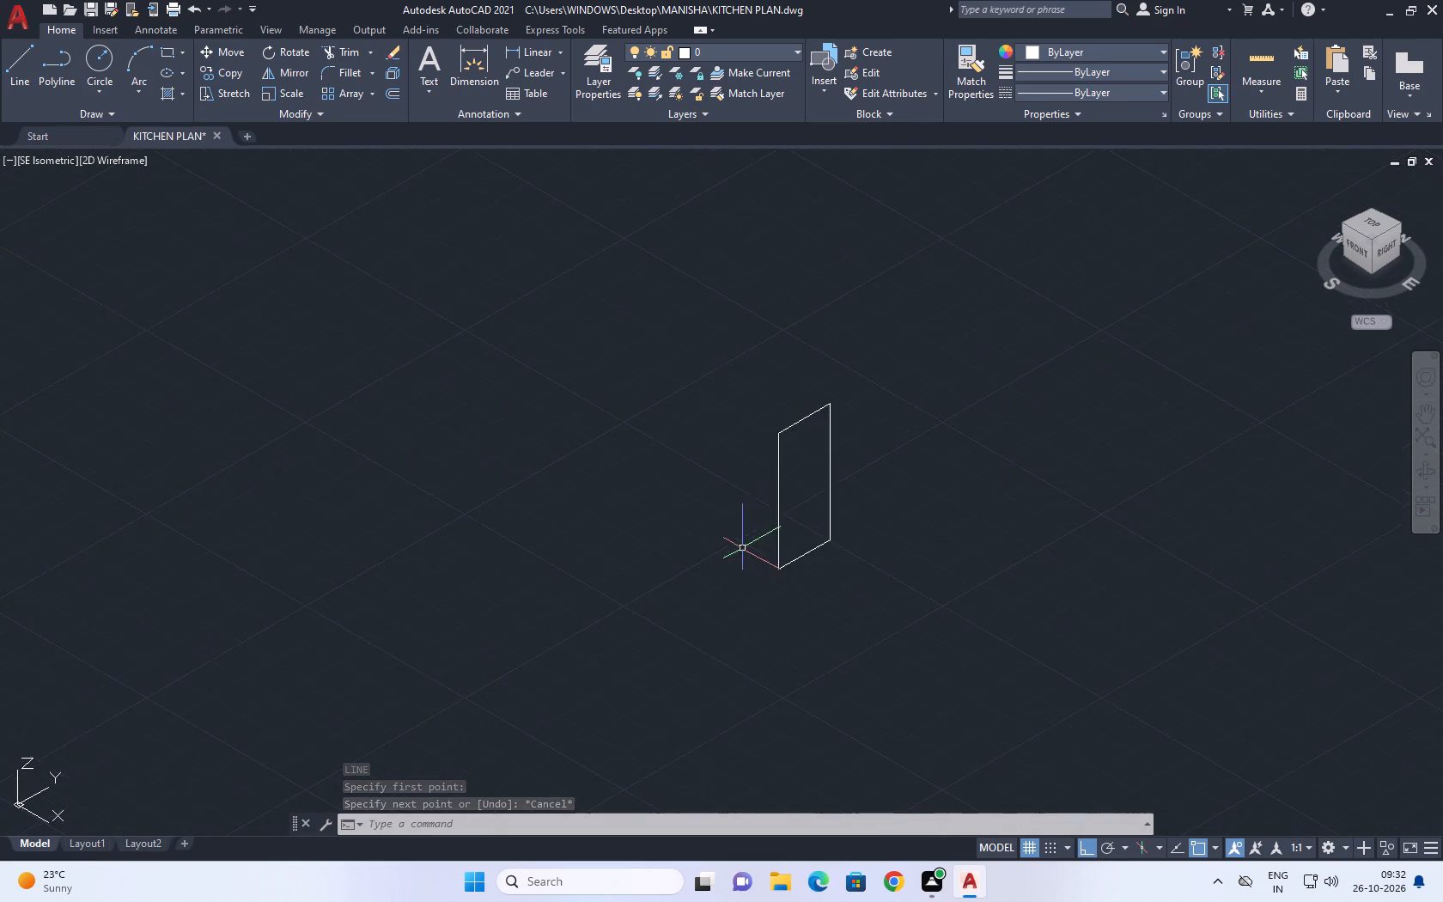
middle_click_drag(770, 552, 817, 562)
key("l")
key("space")
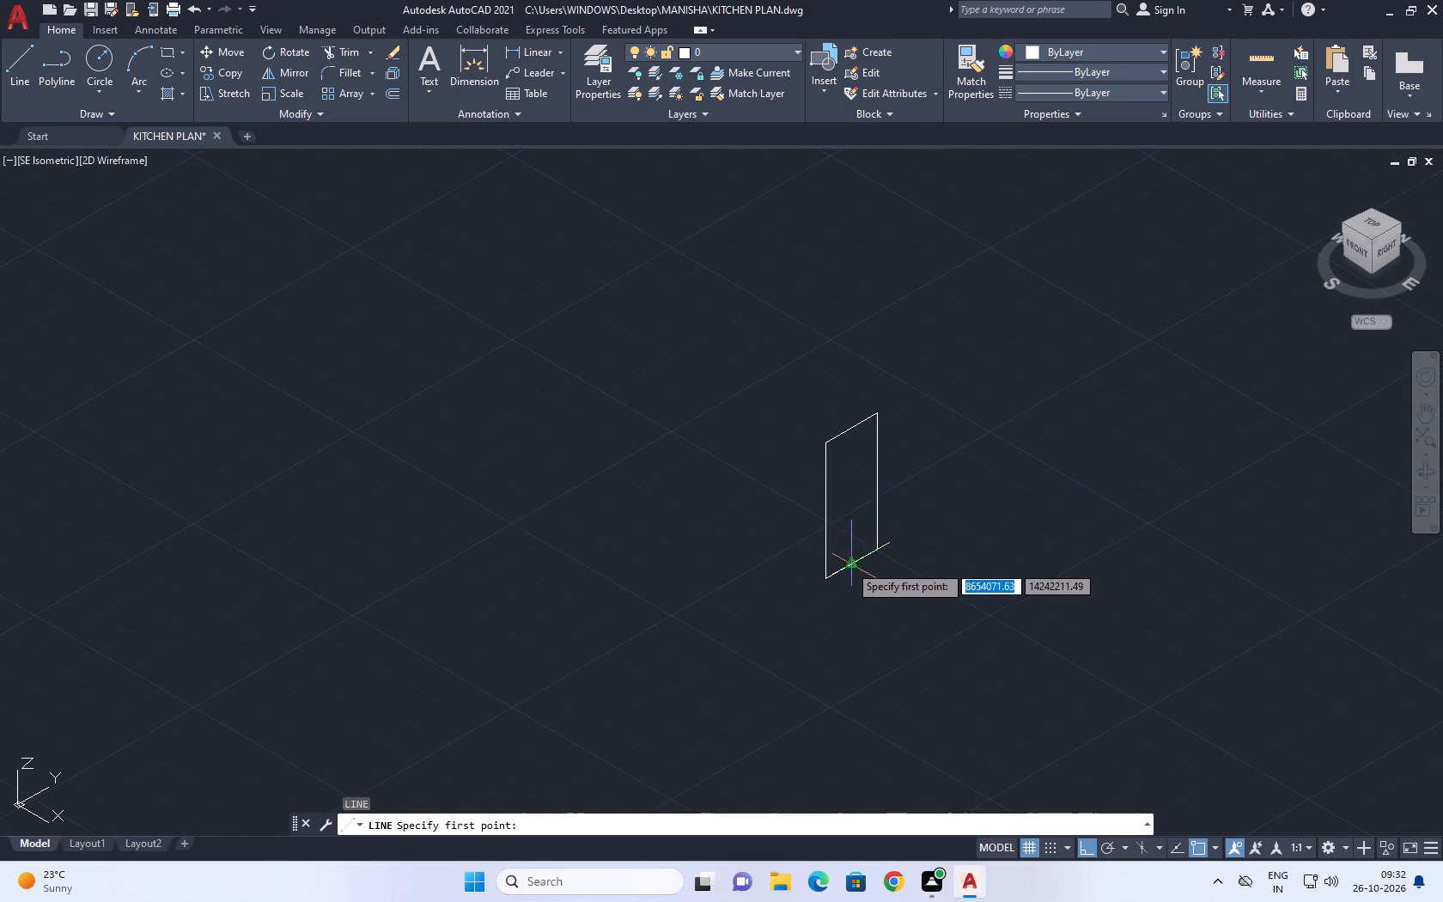
left_click(822, 577)
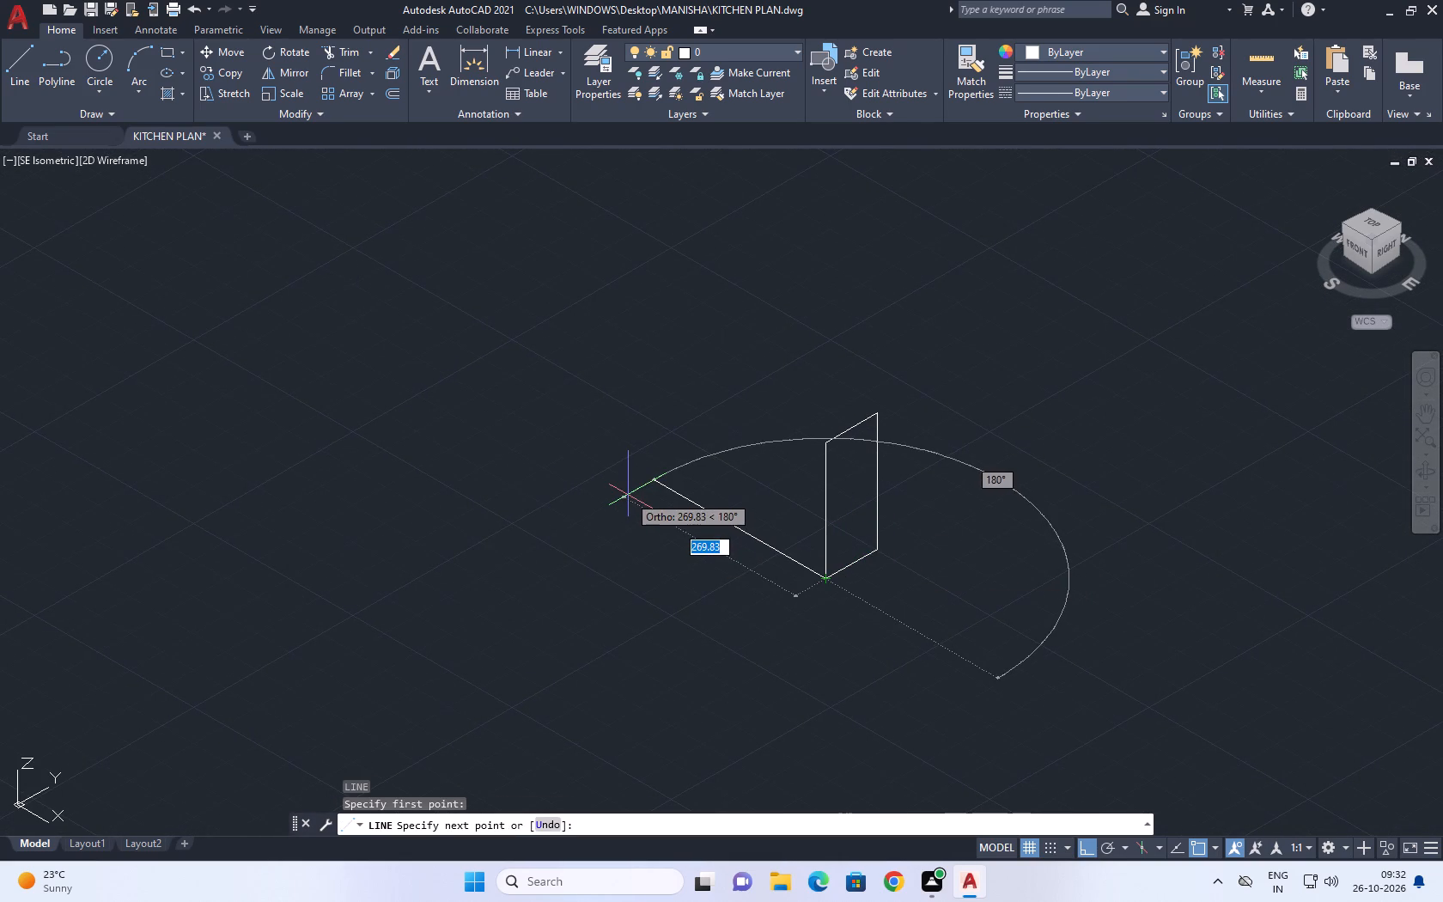
middle_click_drag(648, 516, 683, 546)
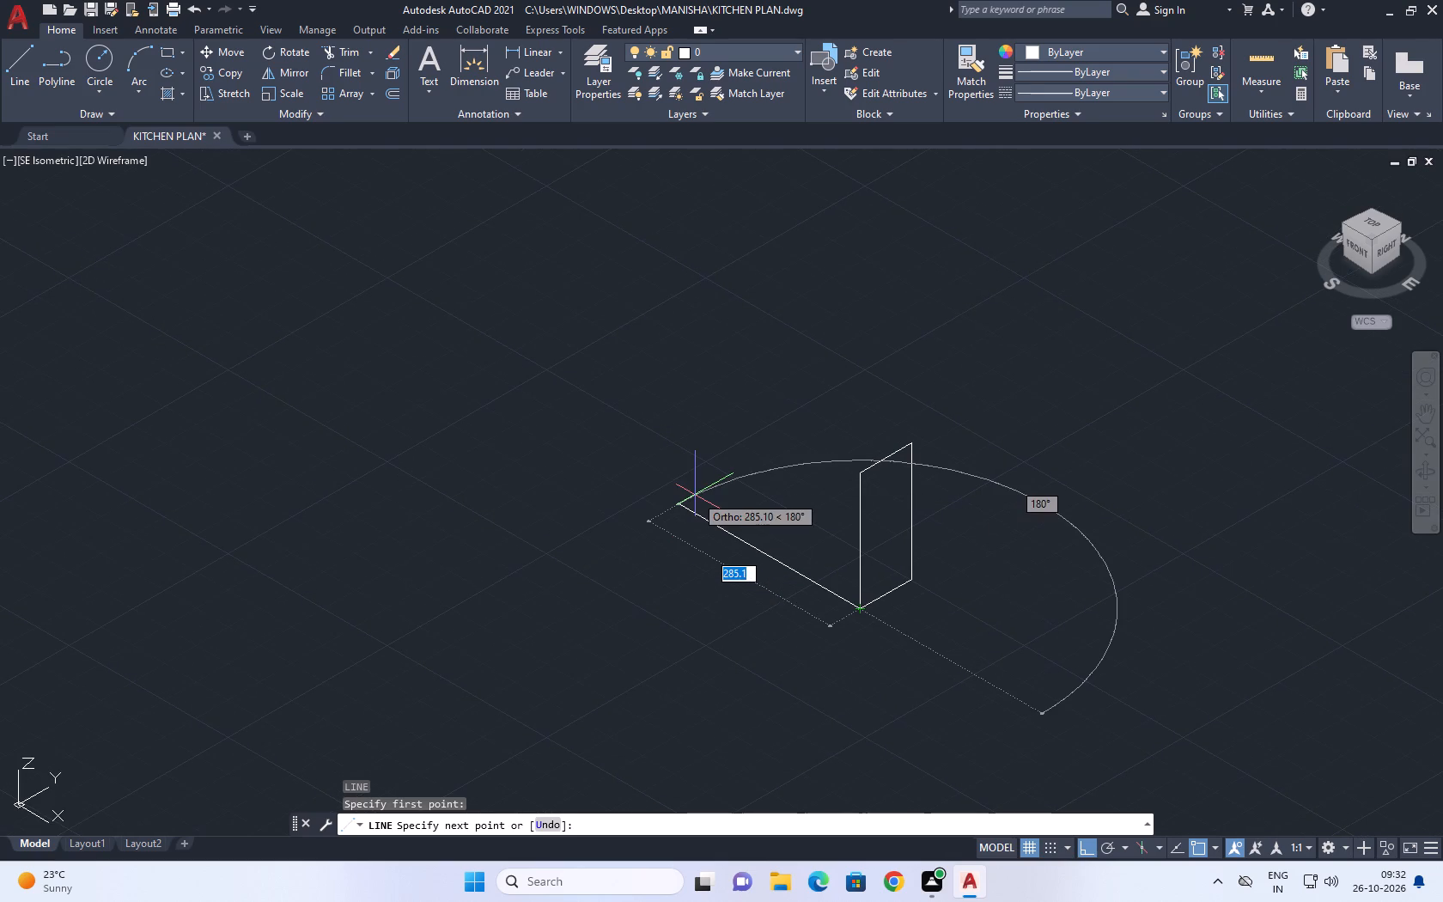
key("8")
key("8")
key("Return")
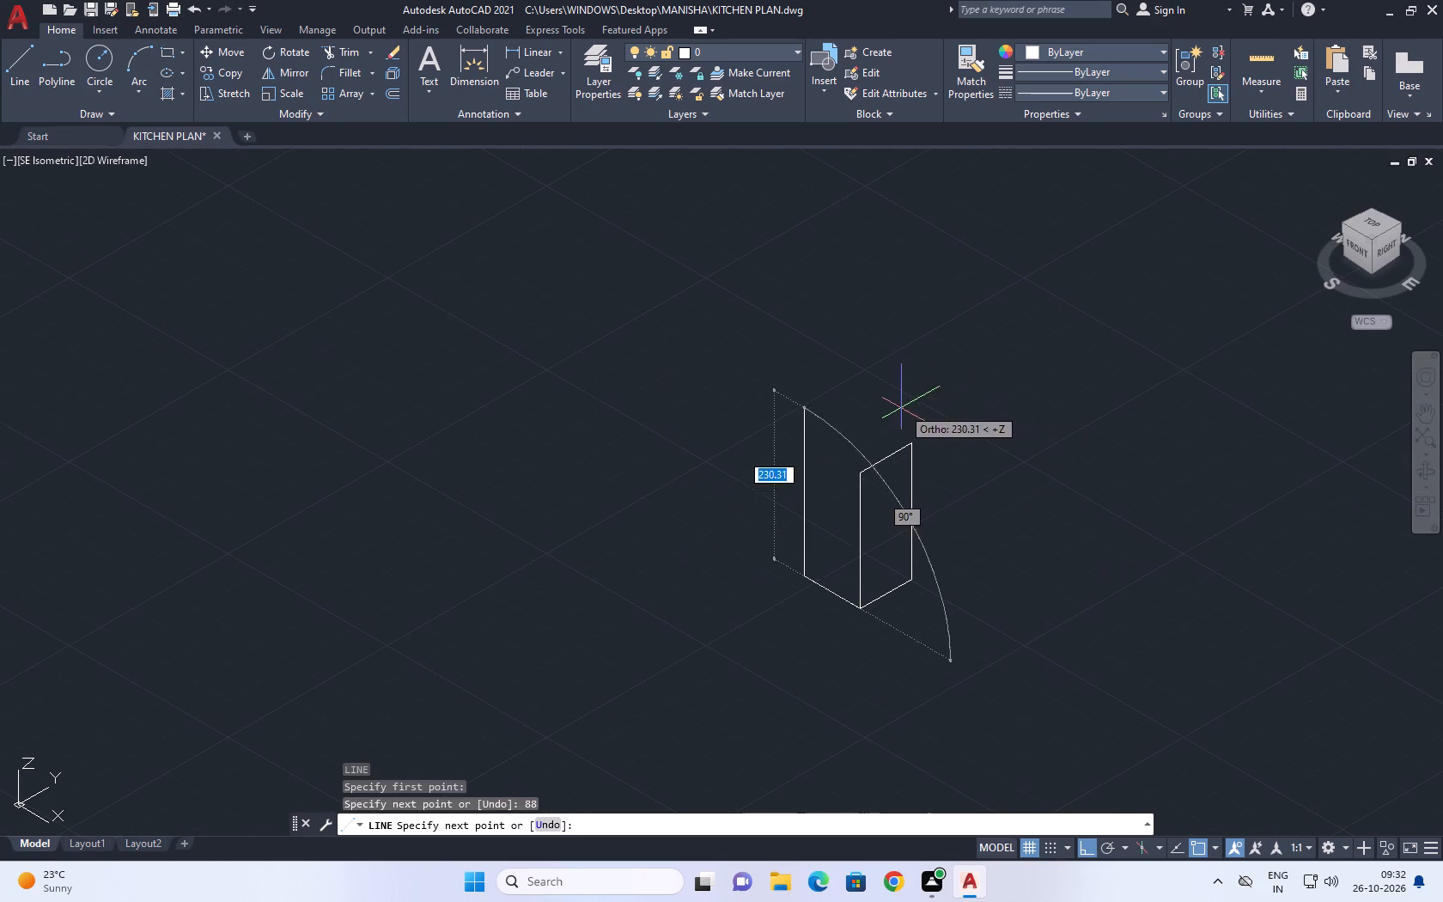
Continue 185 units upward along Z and draw the top edge back toward the rectangle's front upper corner.
middle_click_drag(918, 511, 987, 533)
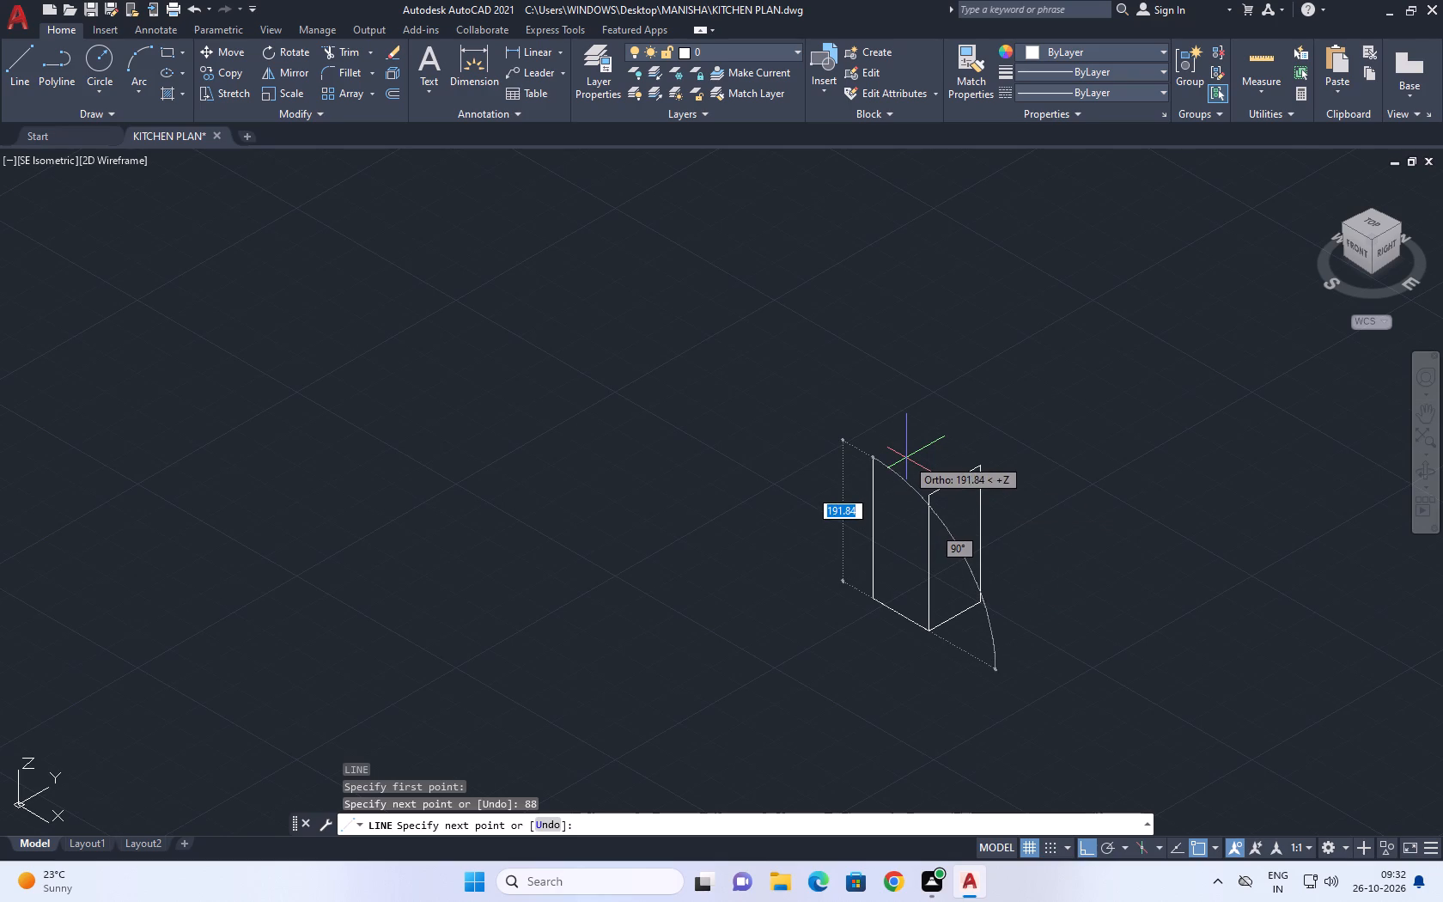
type("185")
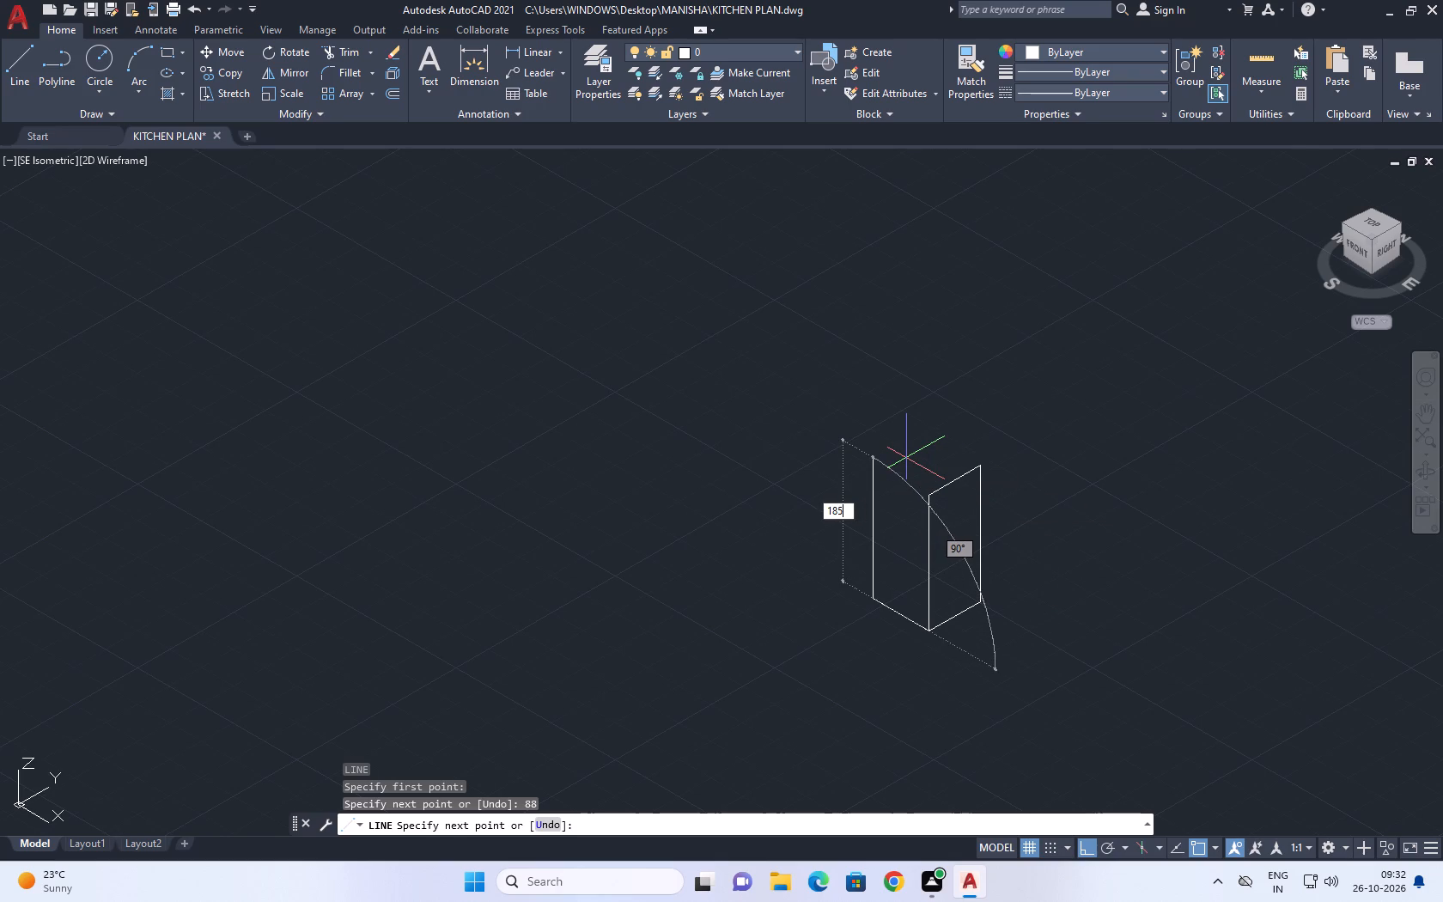
key("Return")
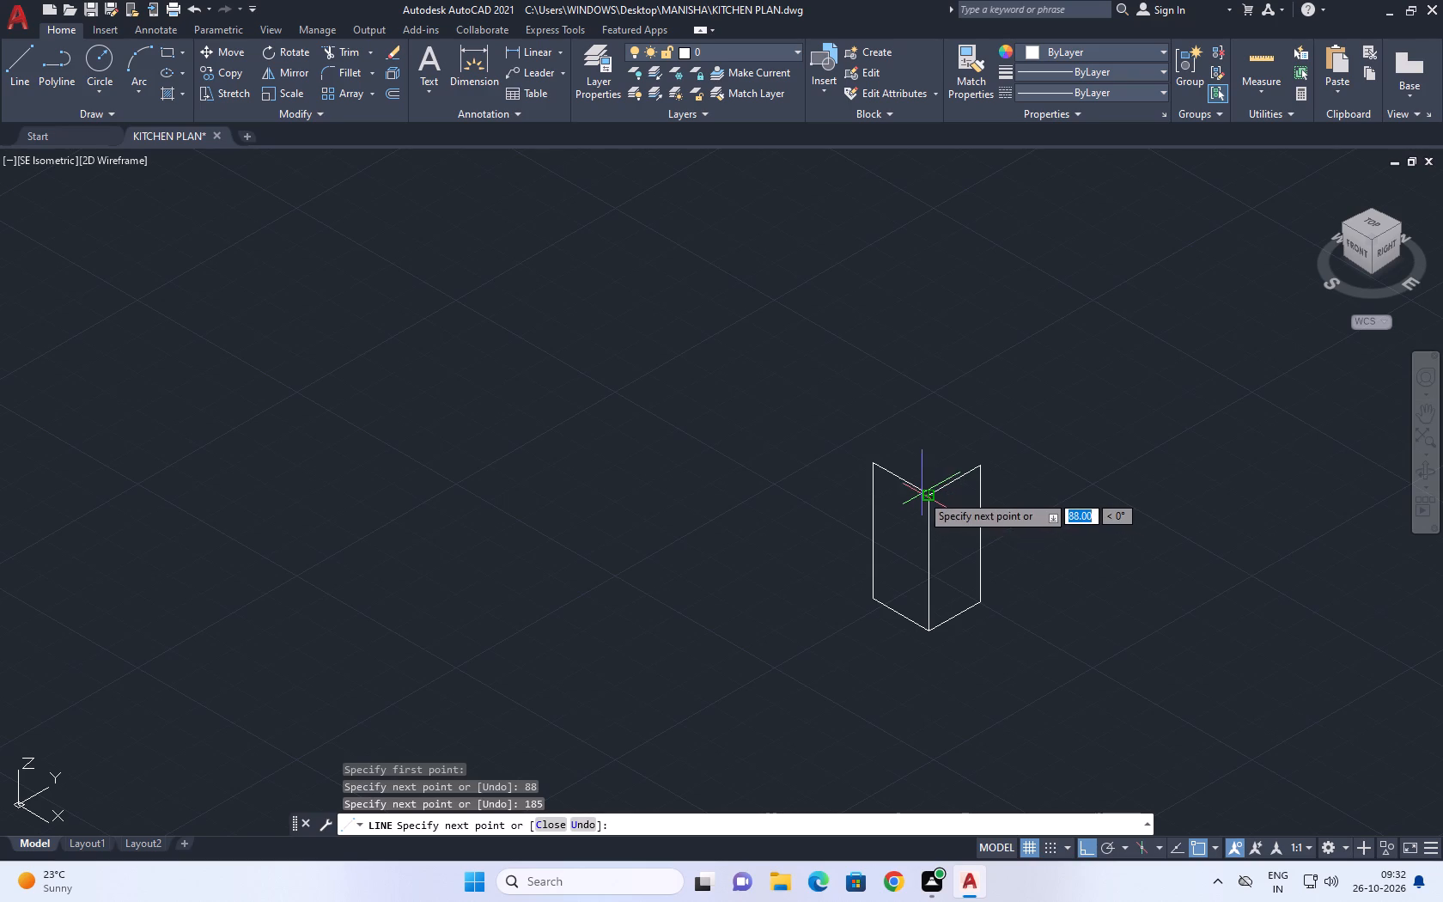
left_click(919, 494)
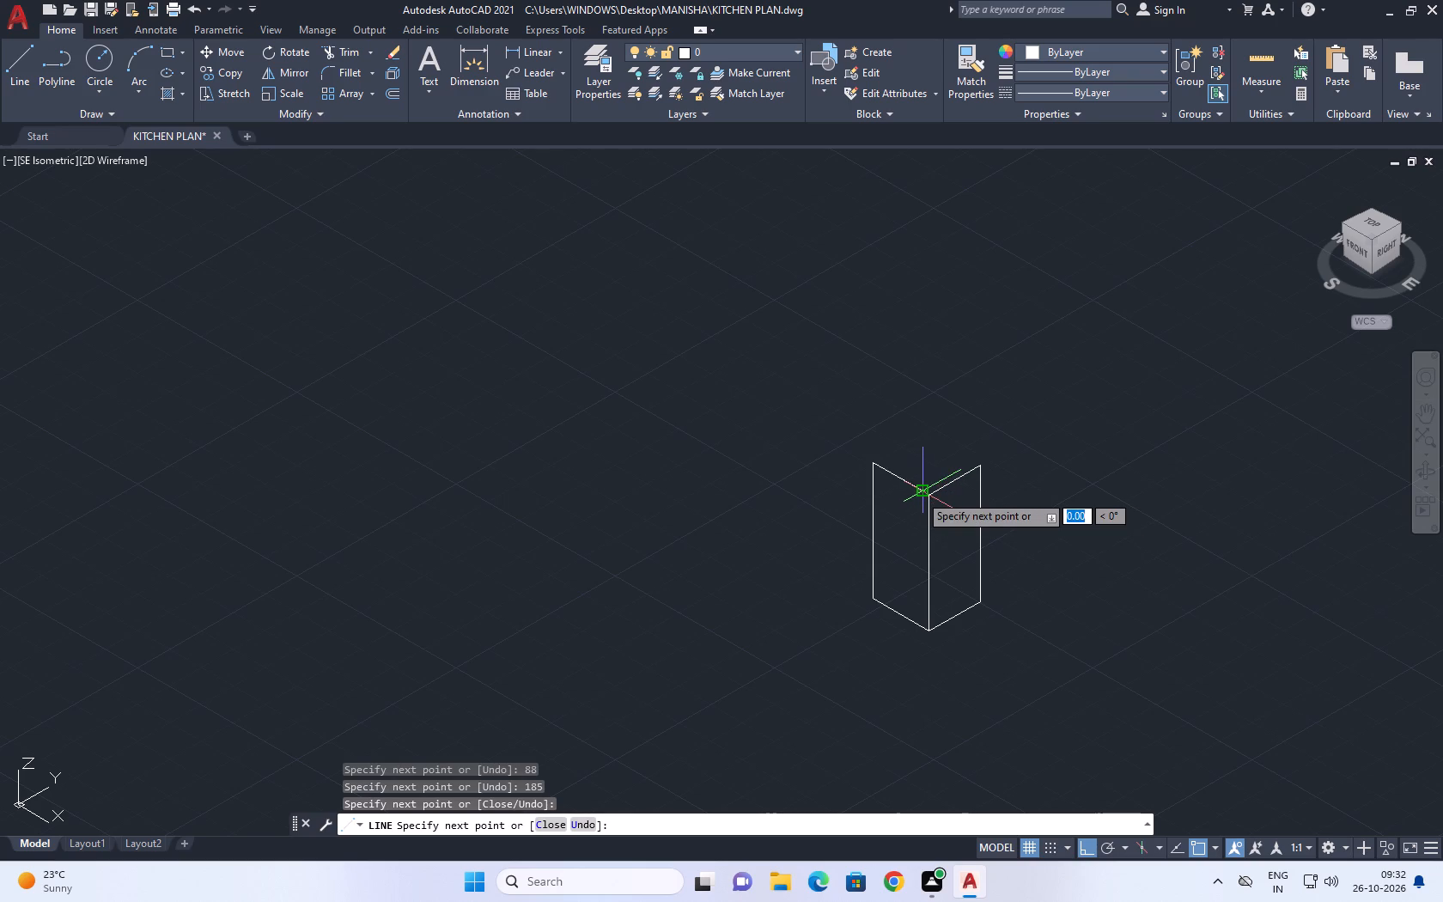
key("Escape")
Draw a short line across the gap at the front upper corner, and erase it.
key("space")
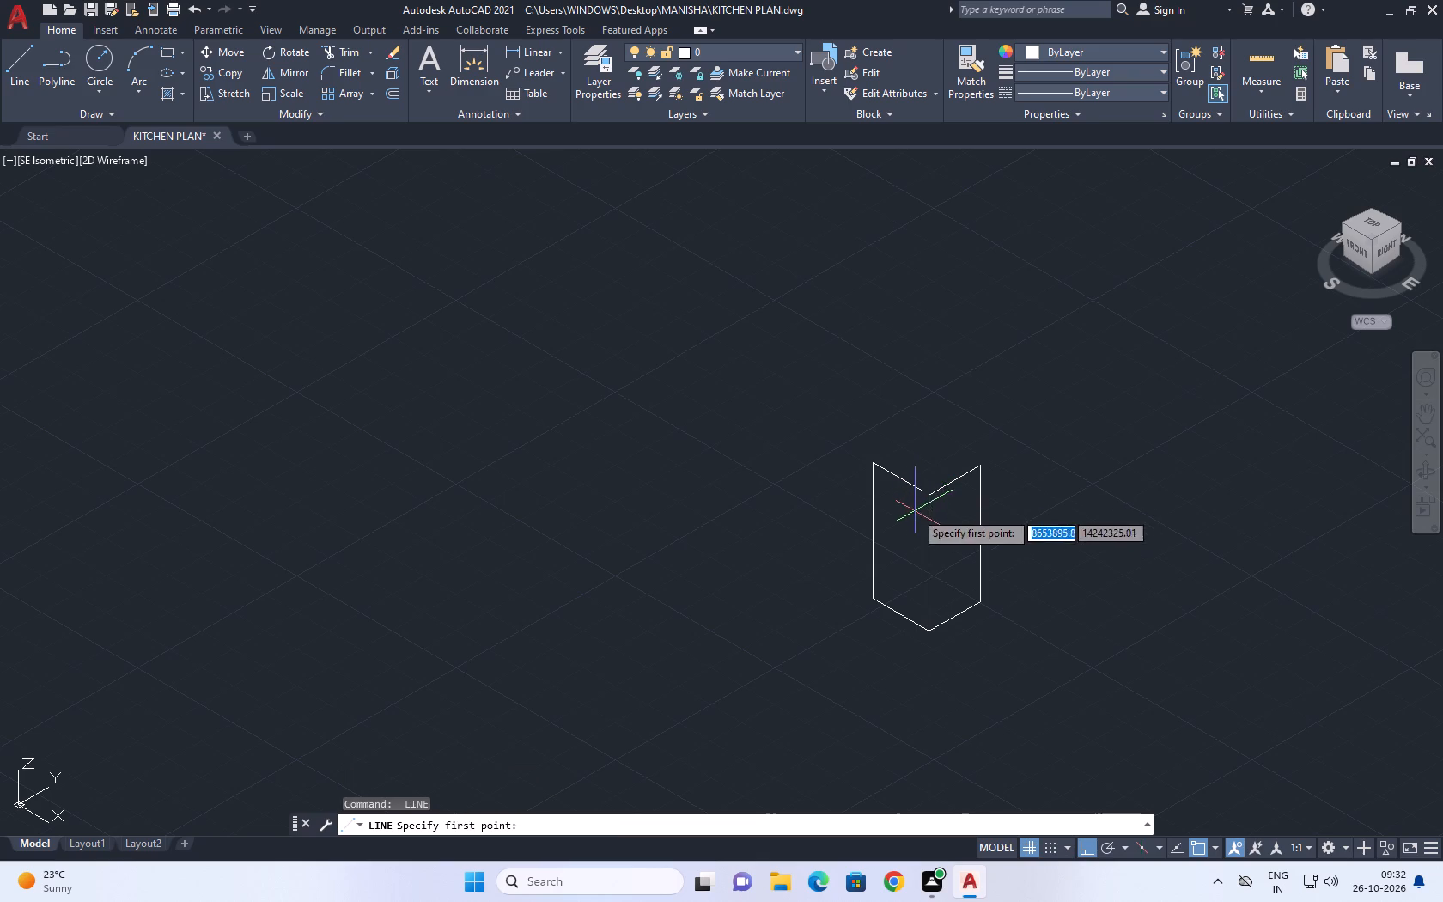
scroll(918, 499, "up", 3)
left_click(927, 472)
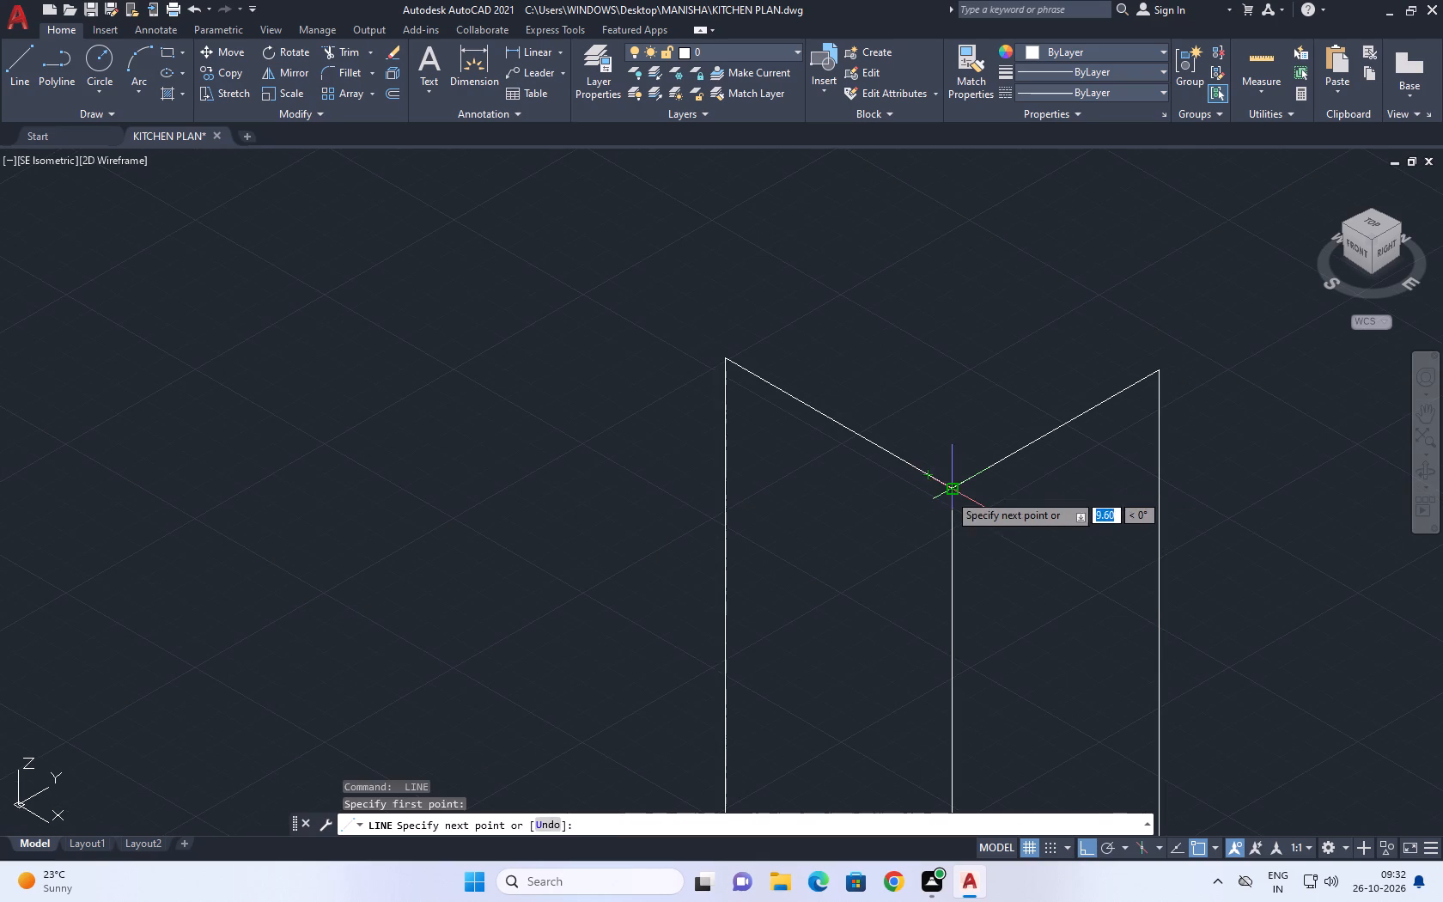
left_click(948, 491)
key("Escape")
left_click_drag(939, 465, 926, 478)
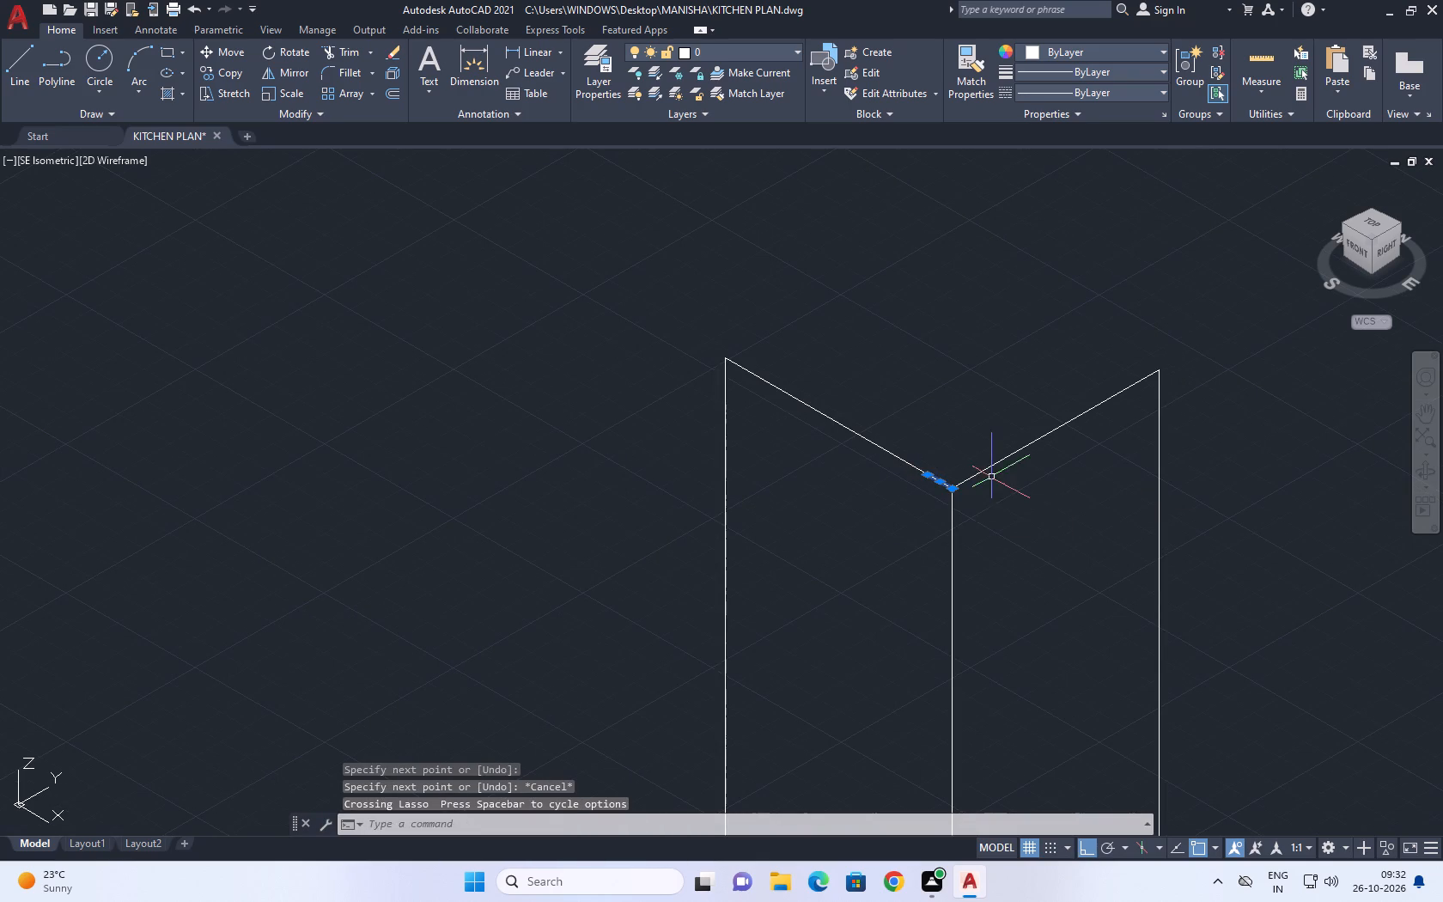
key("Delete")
Extend the 88-unit panel's top edge to meet the rectangle's front vertical edge.
type("EX")
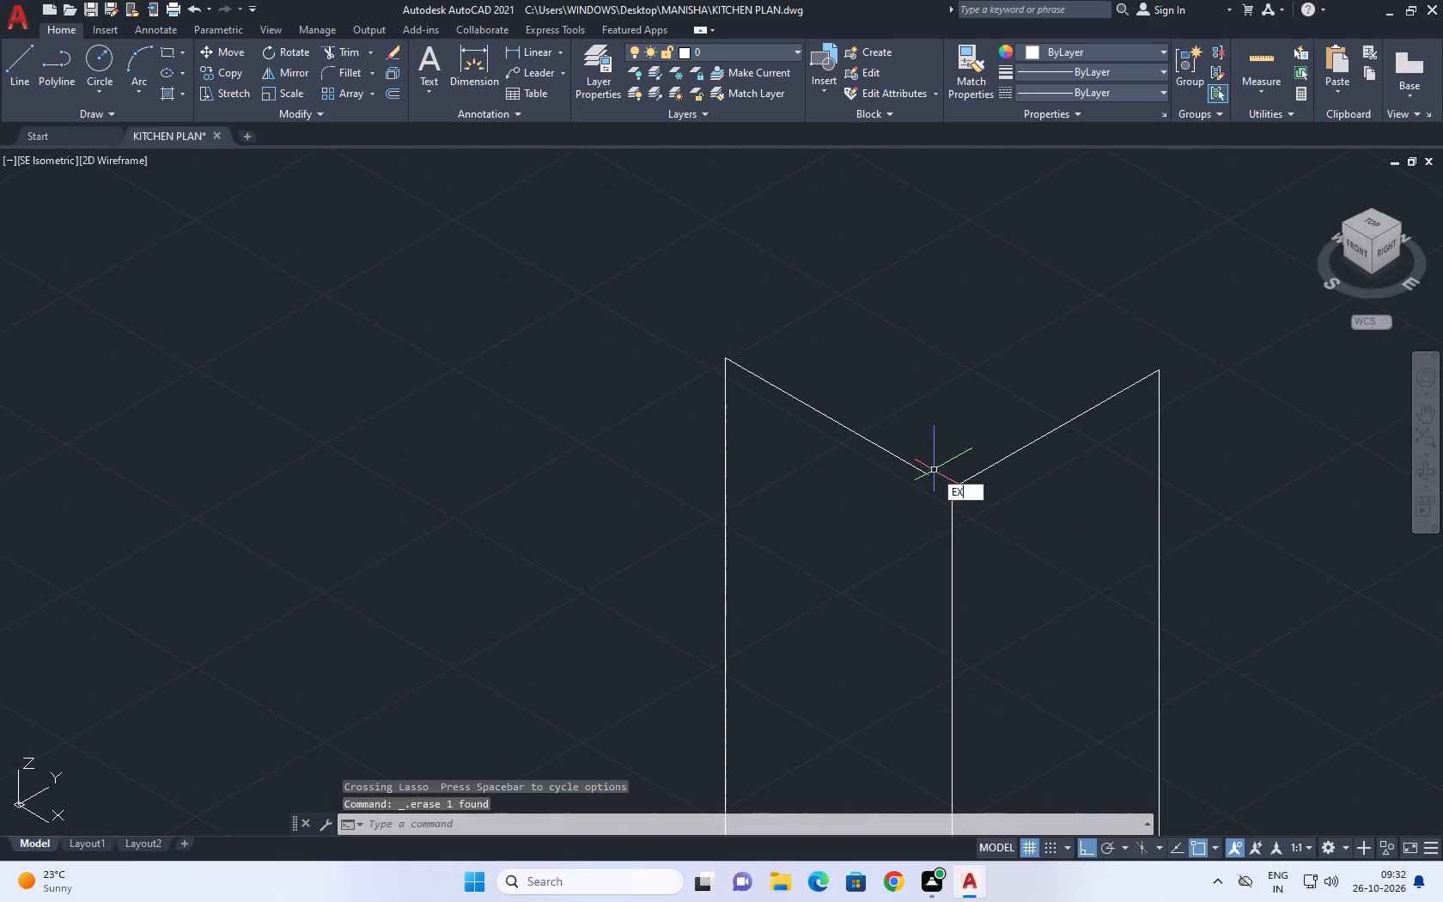
key("space")
left_click_drag(929, 436, 921, 437)
left_click(892, 497)
key("Escape")
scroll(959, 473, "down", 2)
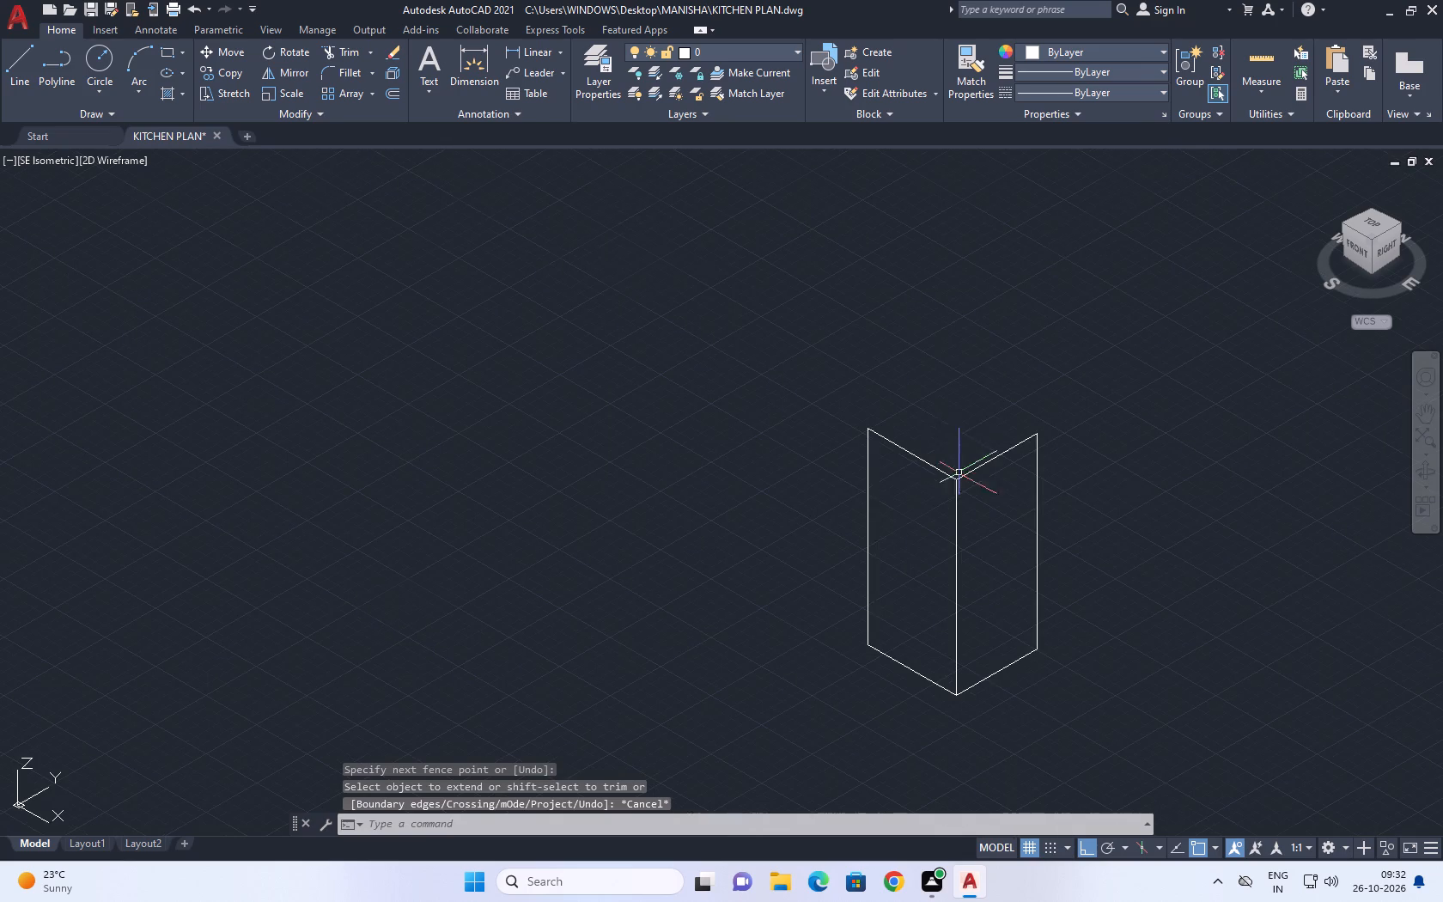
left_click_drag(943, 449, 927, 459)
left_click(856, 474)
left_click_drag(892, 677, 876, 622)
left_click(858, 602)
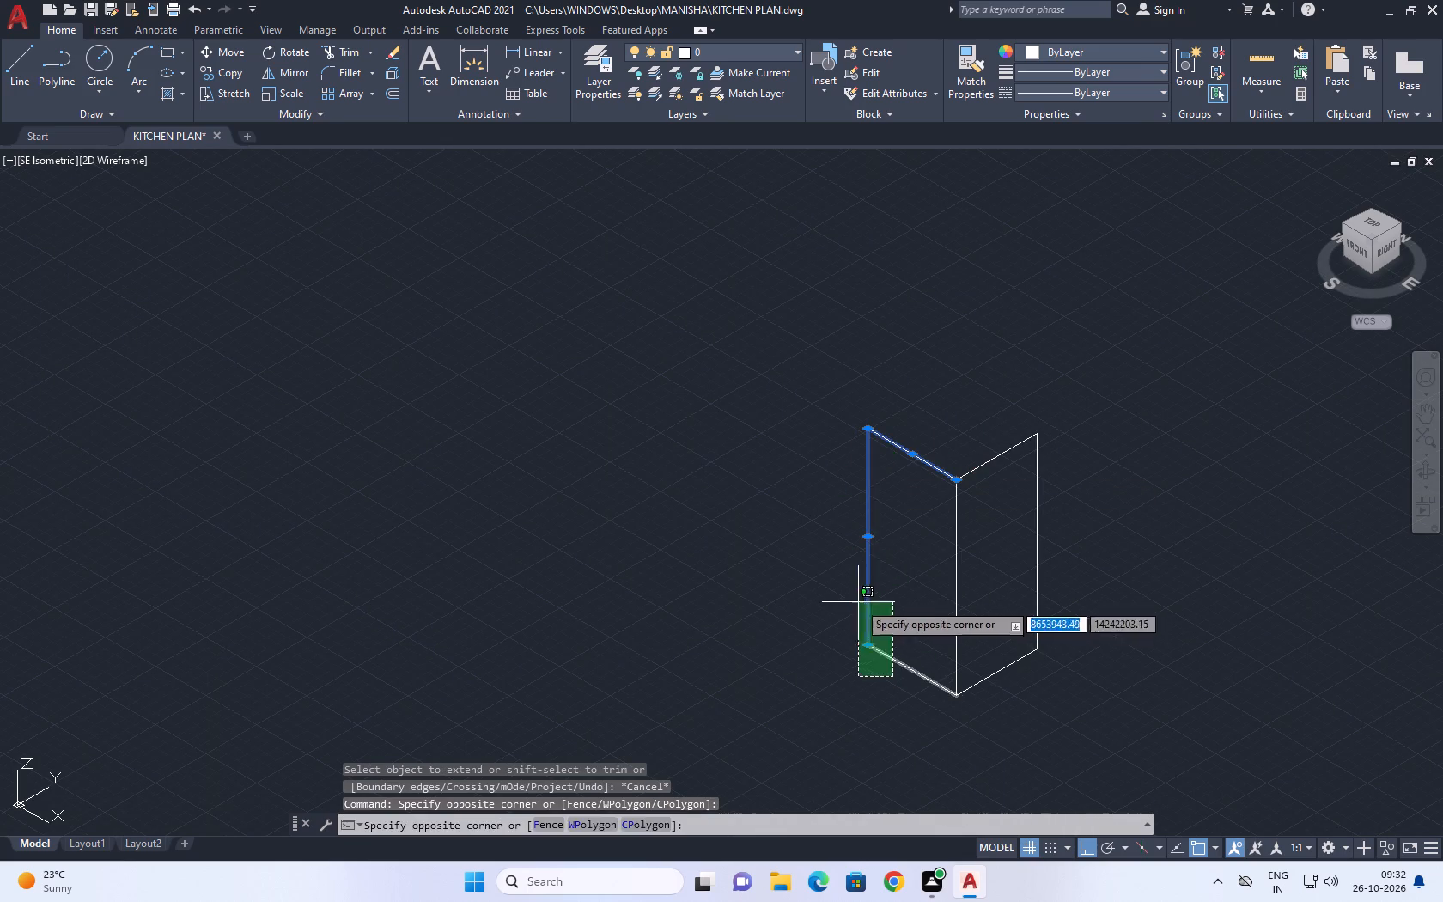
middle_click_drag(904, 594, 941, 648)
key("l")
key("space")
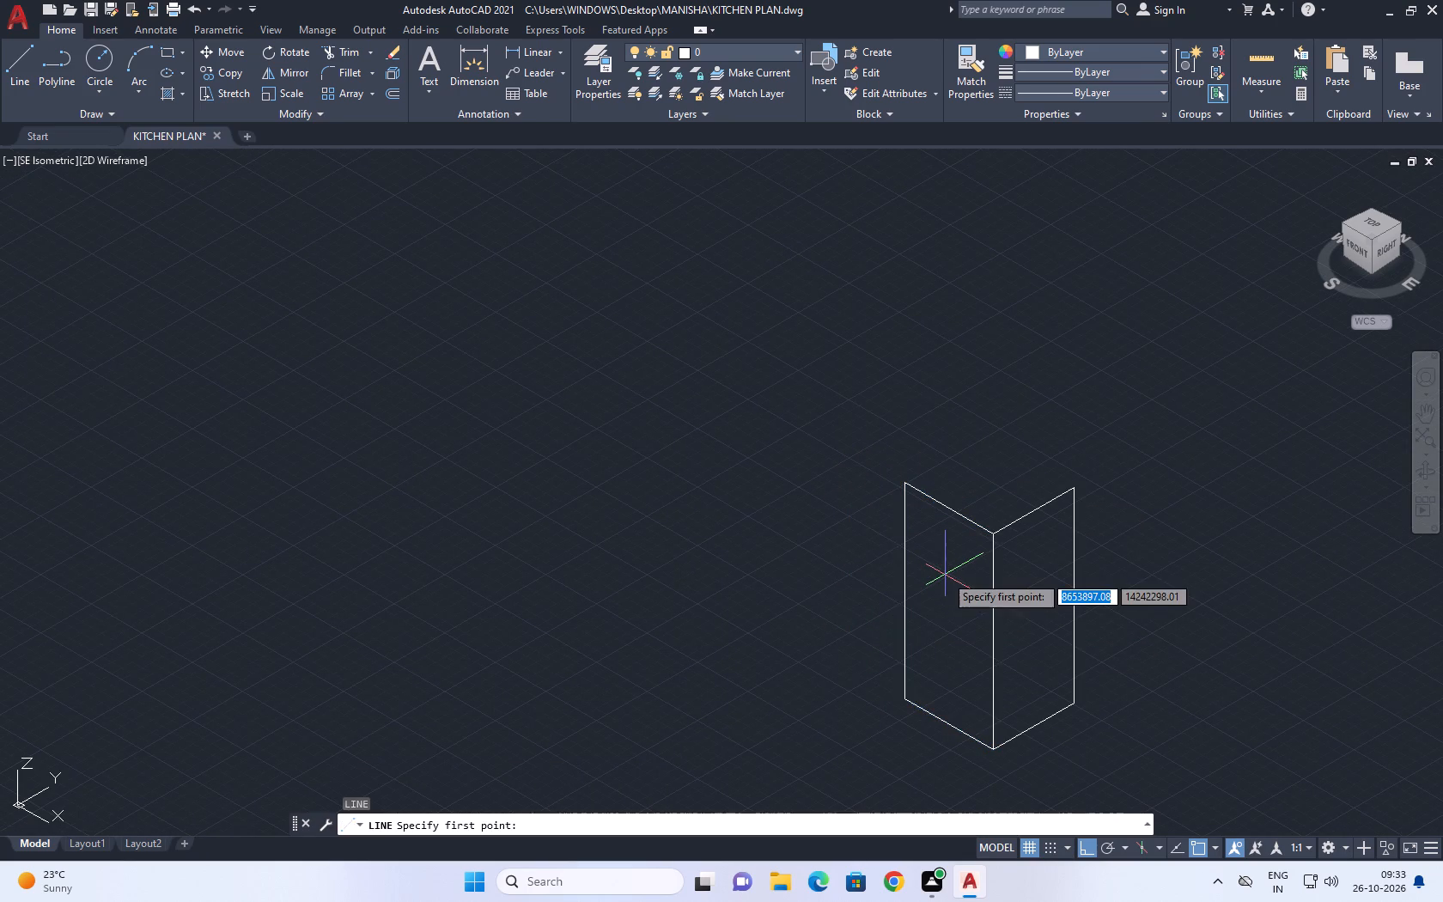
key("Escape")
Draw a line 151 units long in the negative X direction from the upper end of the shared front vertical edge.
middle_click_drag(964, 553, 966, 484)
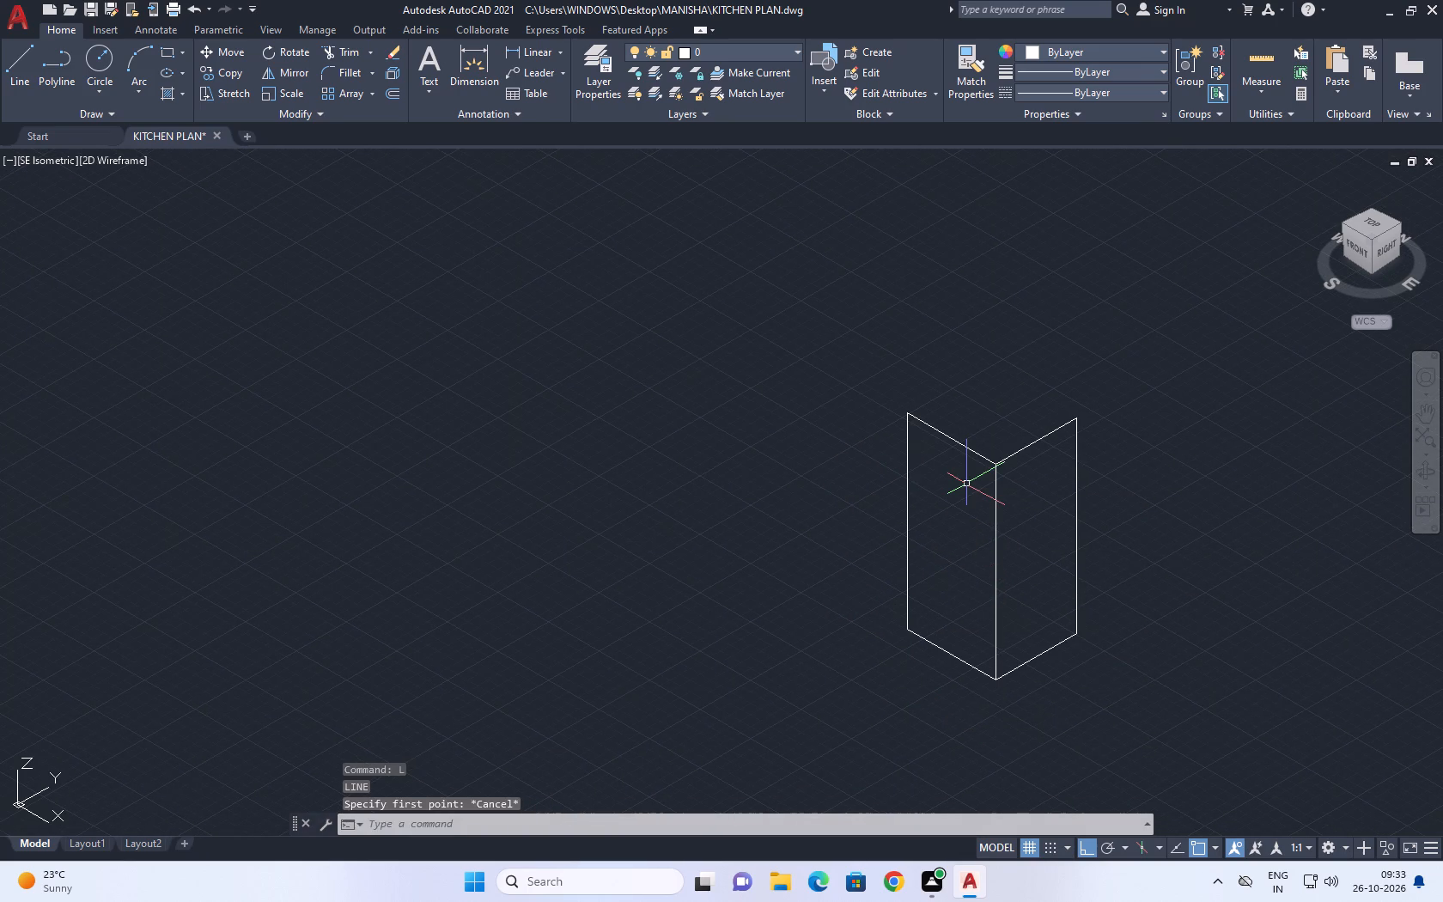
key("l")
key("space")
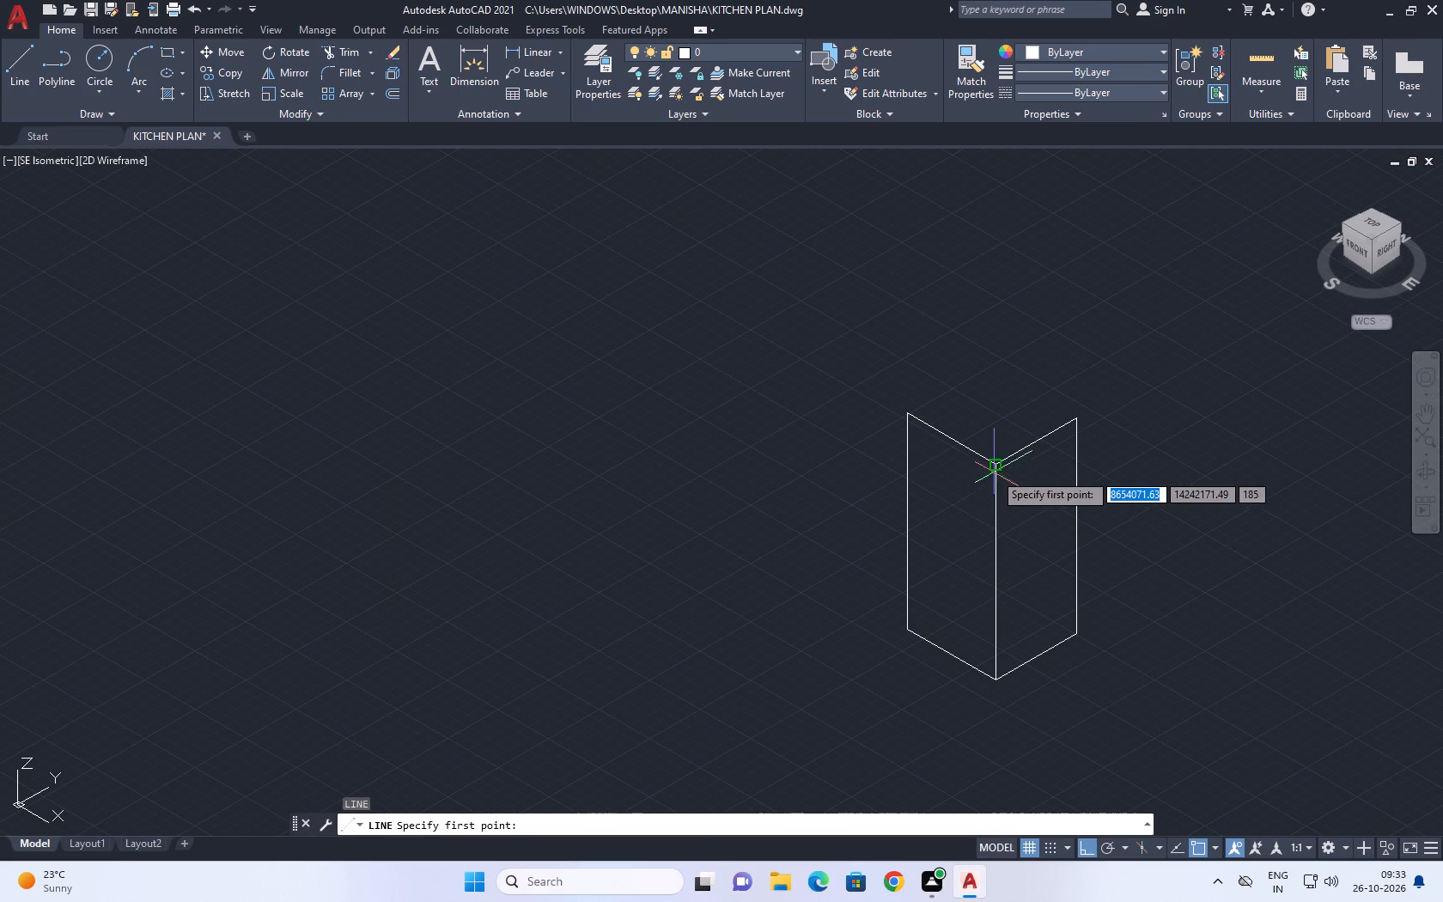
left_click(998, 466)
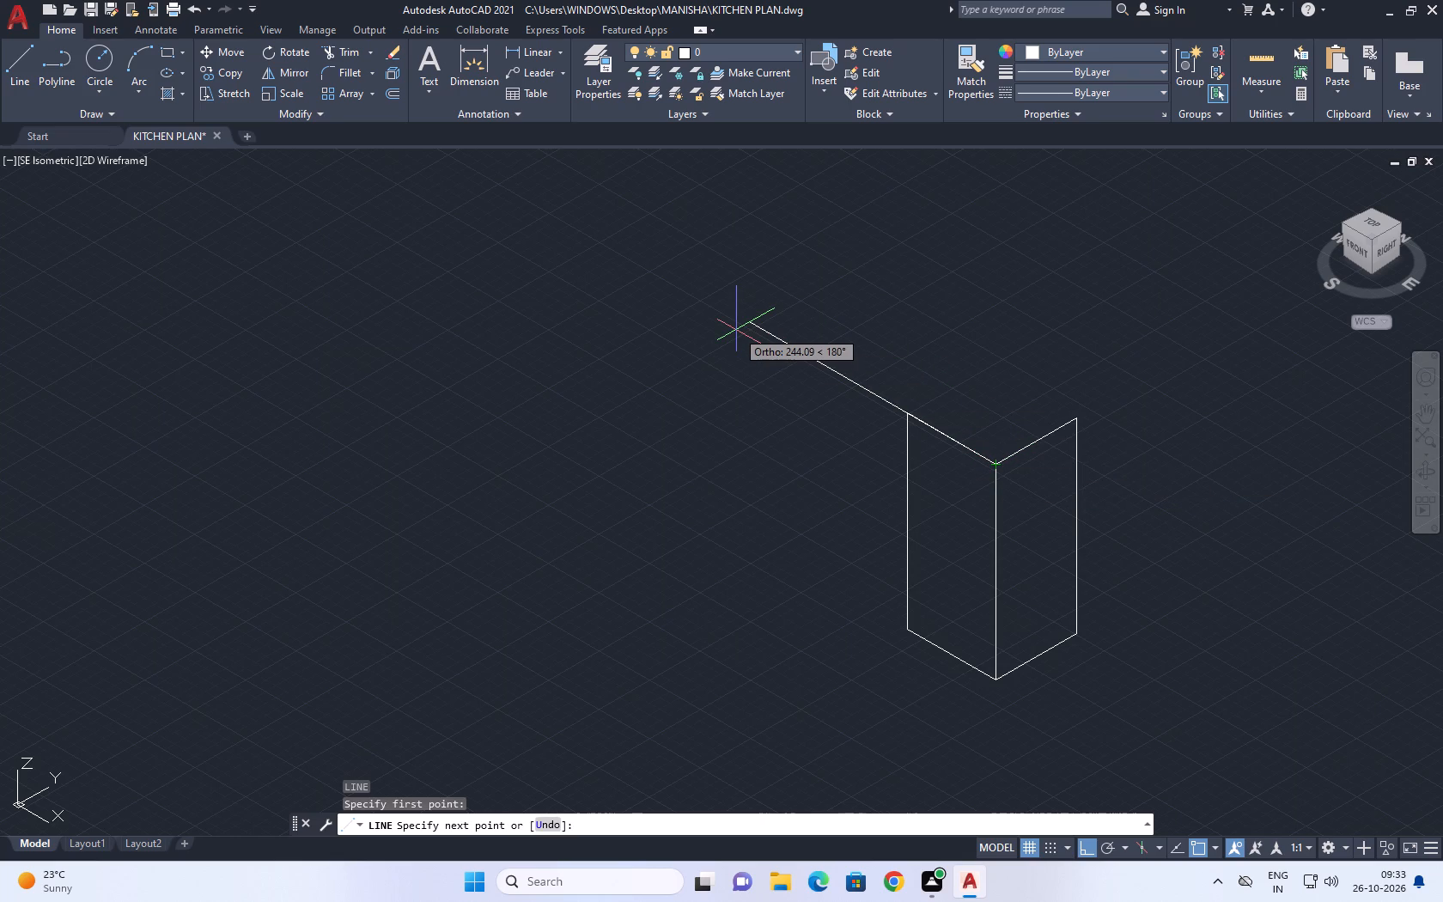
type("151")
key("Return")
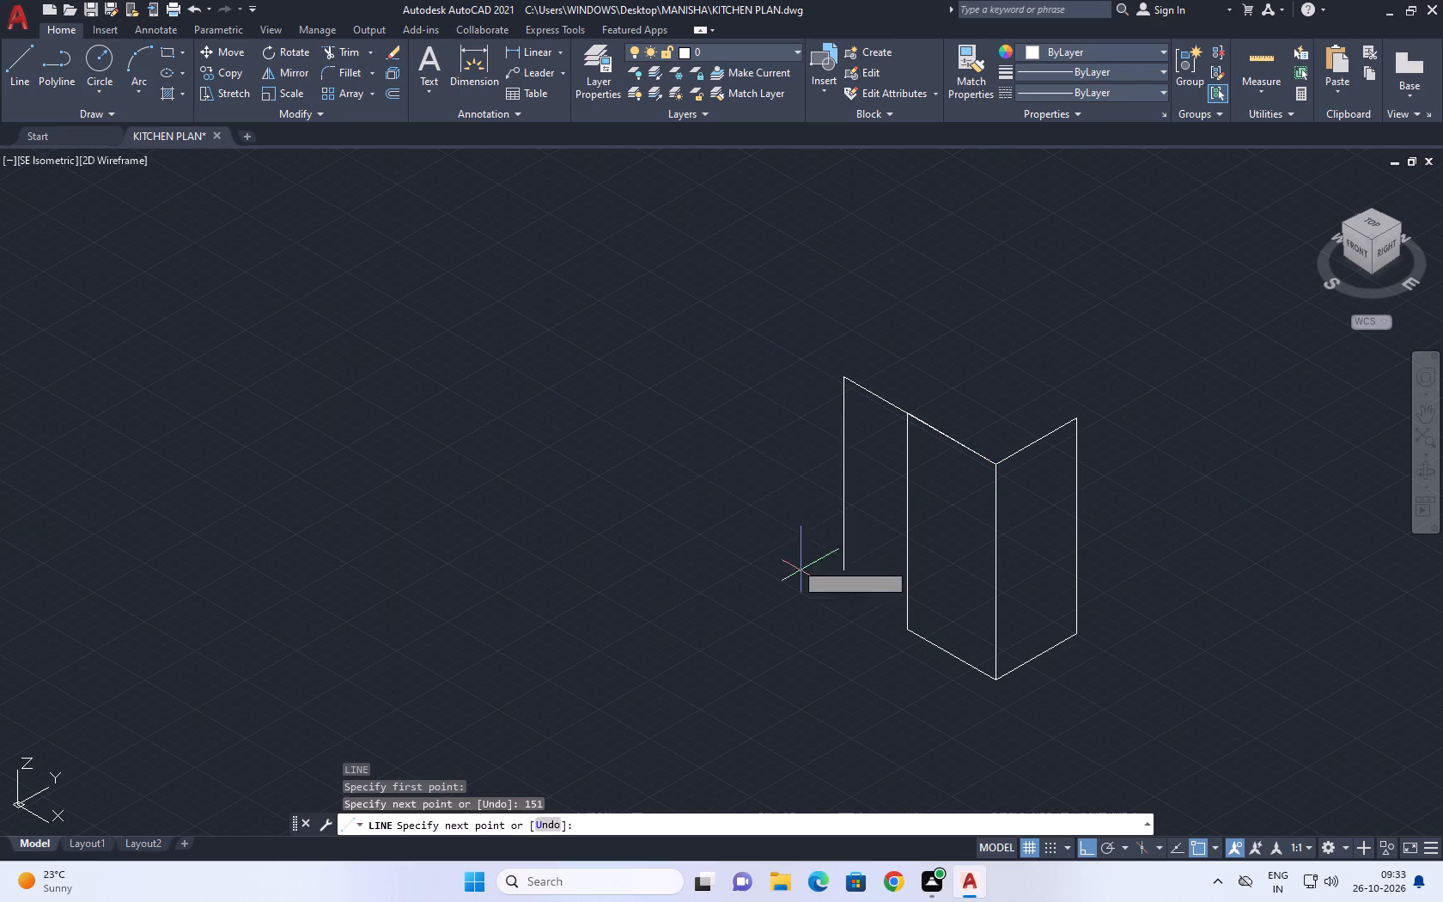
Continue 185 units downward along Z and close the 151-unit panel at the shared edge's bottom corner.
scroll(837, 625, "down", 1)
middle_click_drag(804, 636, 844, 515)
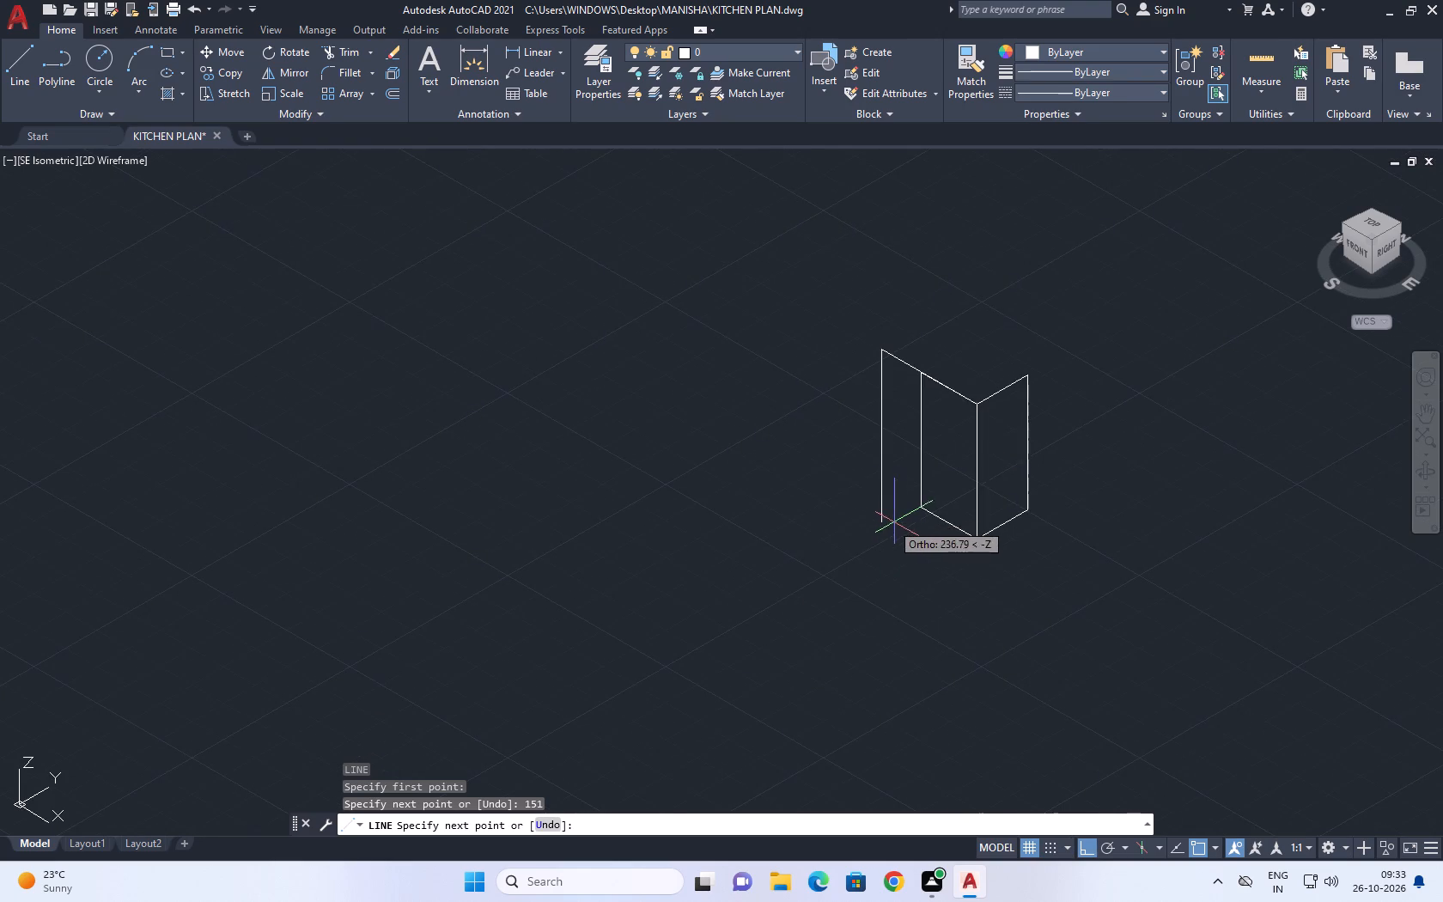
scroll(904, 515, "up", 3)
middle_click_drag(903, 497, 892, 544)
scroll(892, 546, "down", 2)
scroll(825, 516, "up", 2)
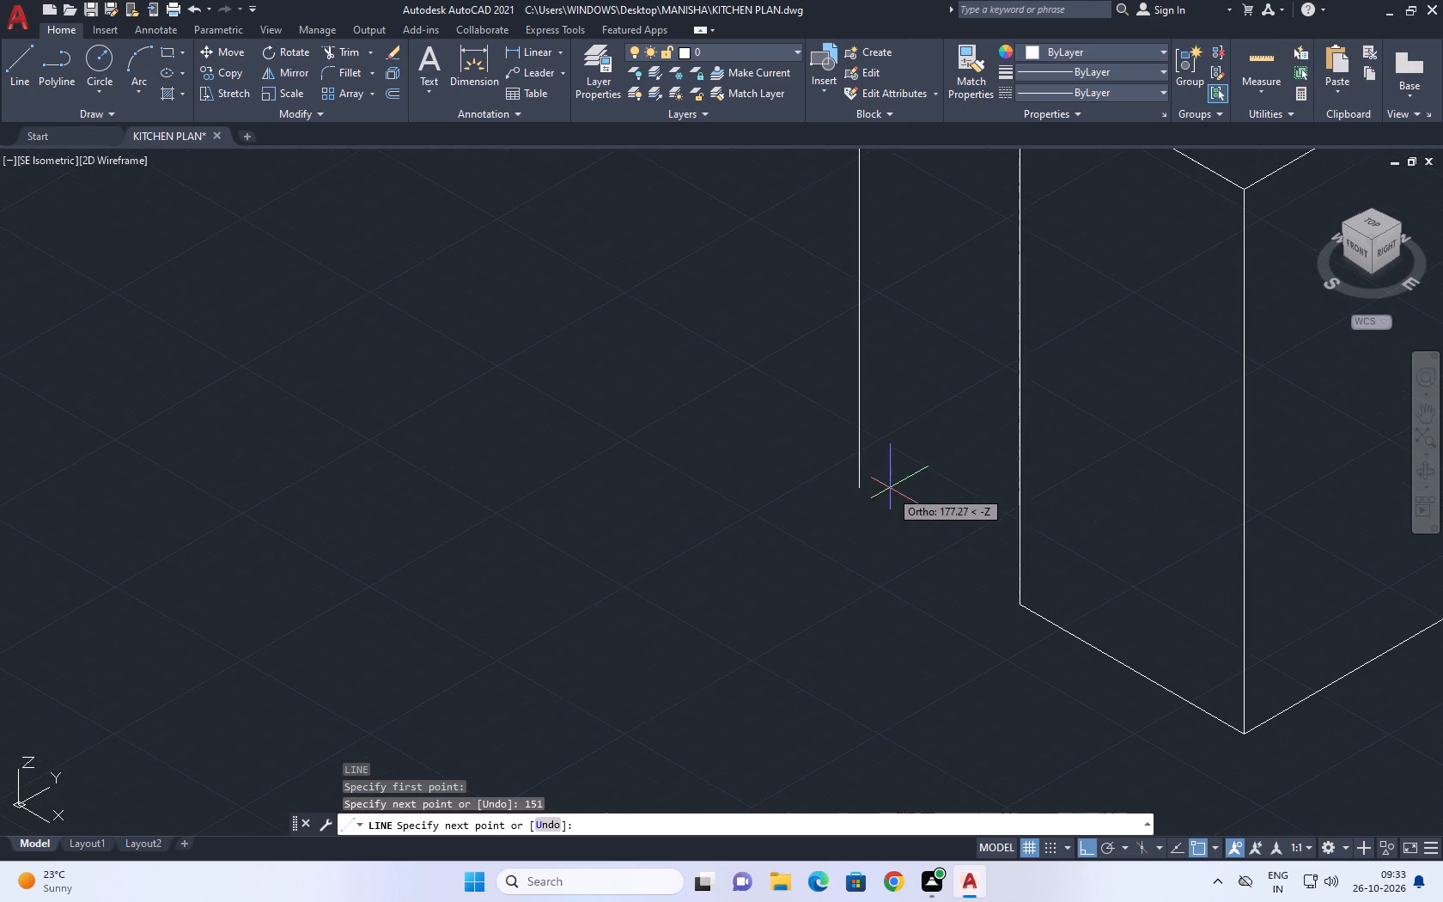
type("185")
key("Return")
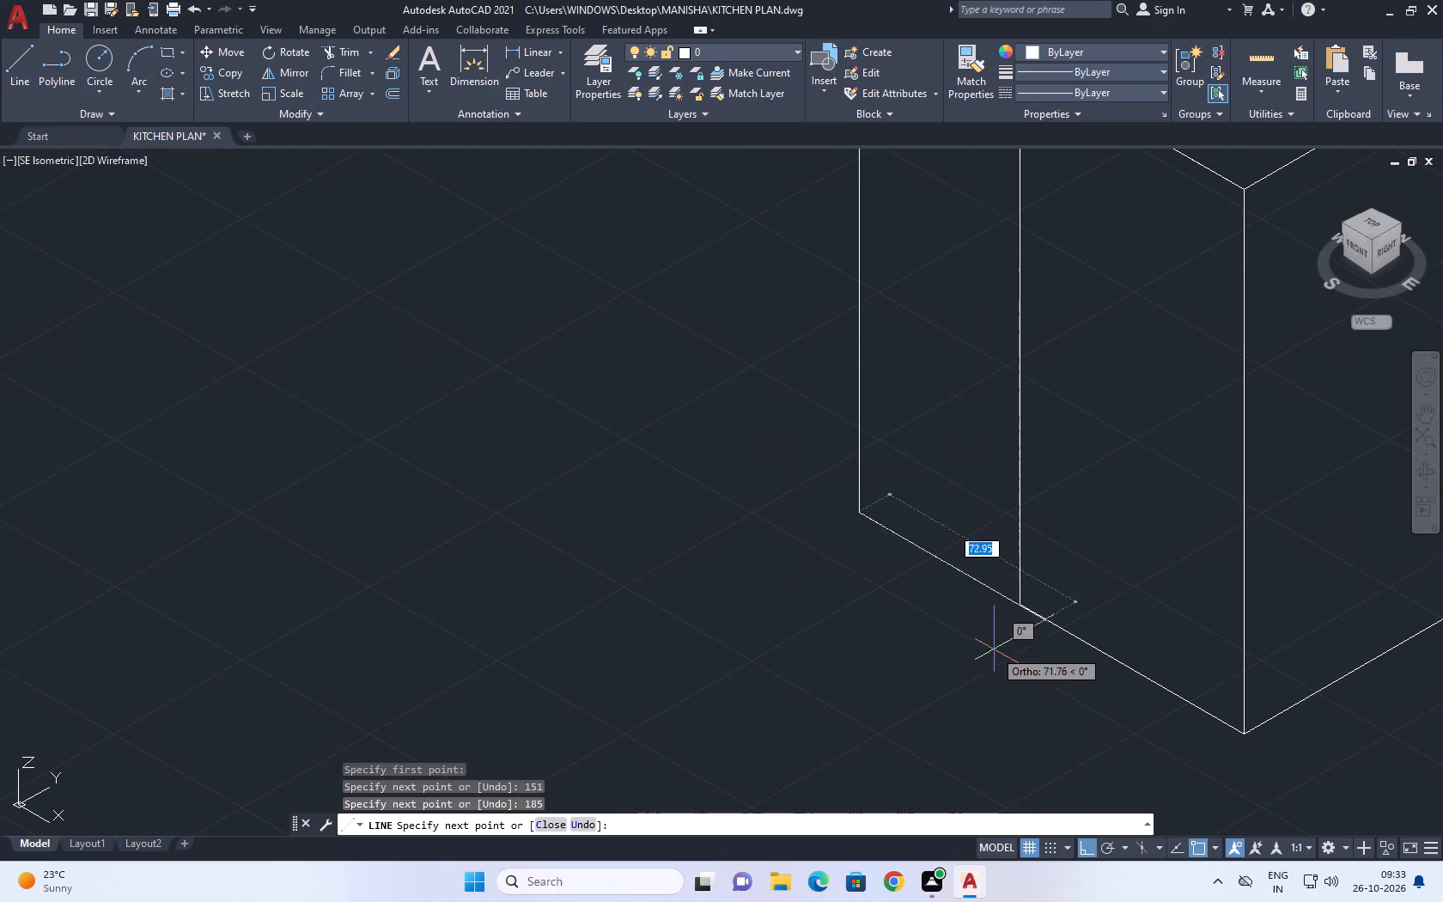
left_click(1244, 739)
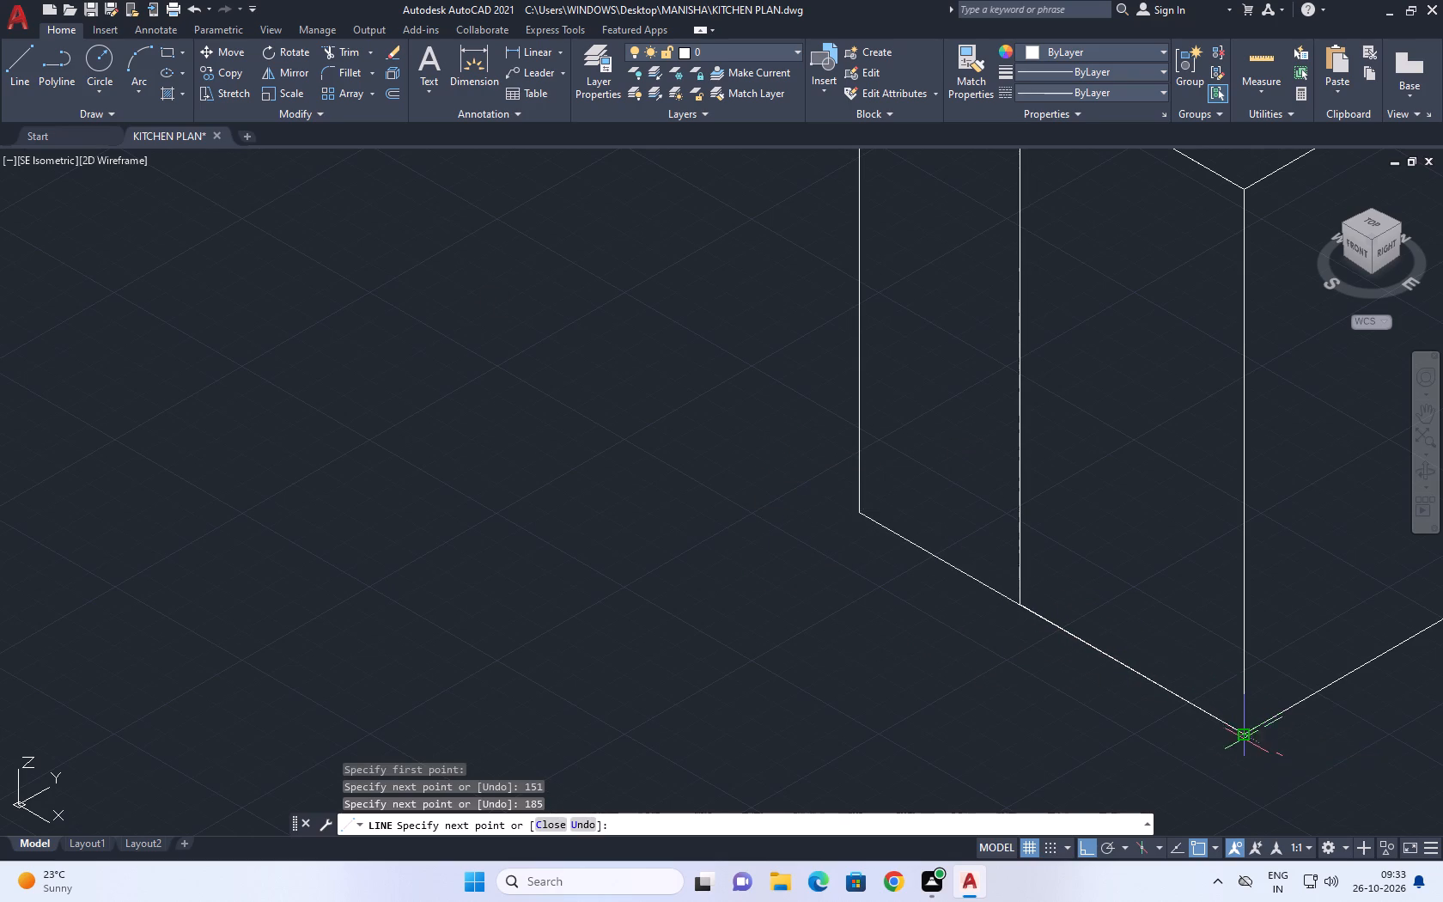
key("Escape")
Erase the vertical line inside the 151-unit panel that ended the narrower 88-unit panel.
left_click_drag(1132, 533, 1052, 487)
left_click_drag(979, 441, 975, 430)
middle_click_drag(985, 440, 947, 532)
key("Delete")
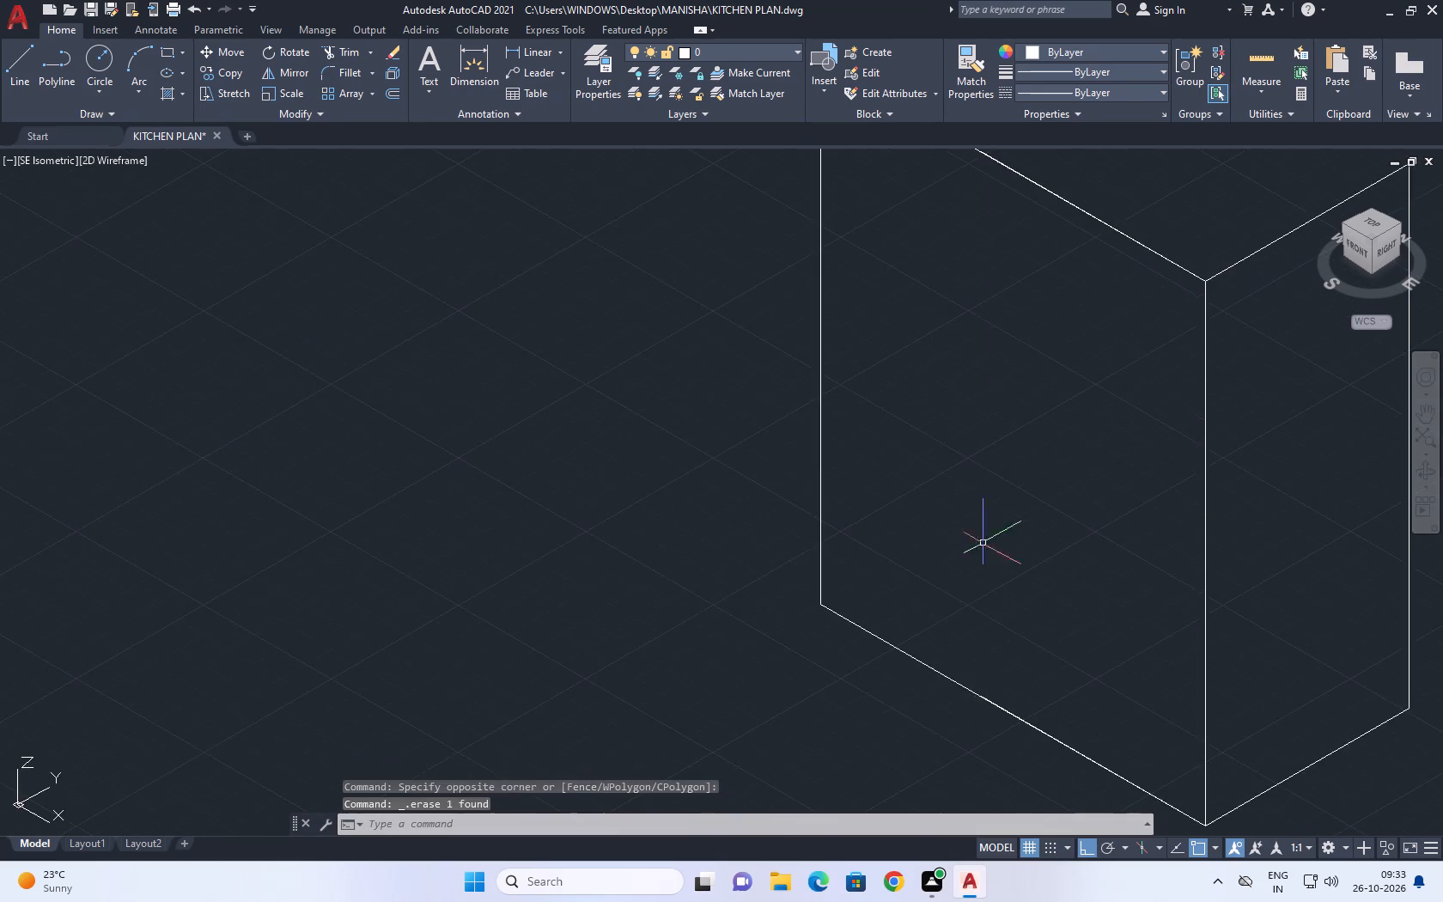
scroll(1024, 550, "down", 4)
scroll(1006, 501, "up", 4)
left_click_drag(1061, 393, 1062, 387)
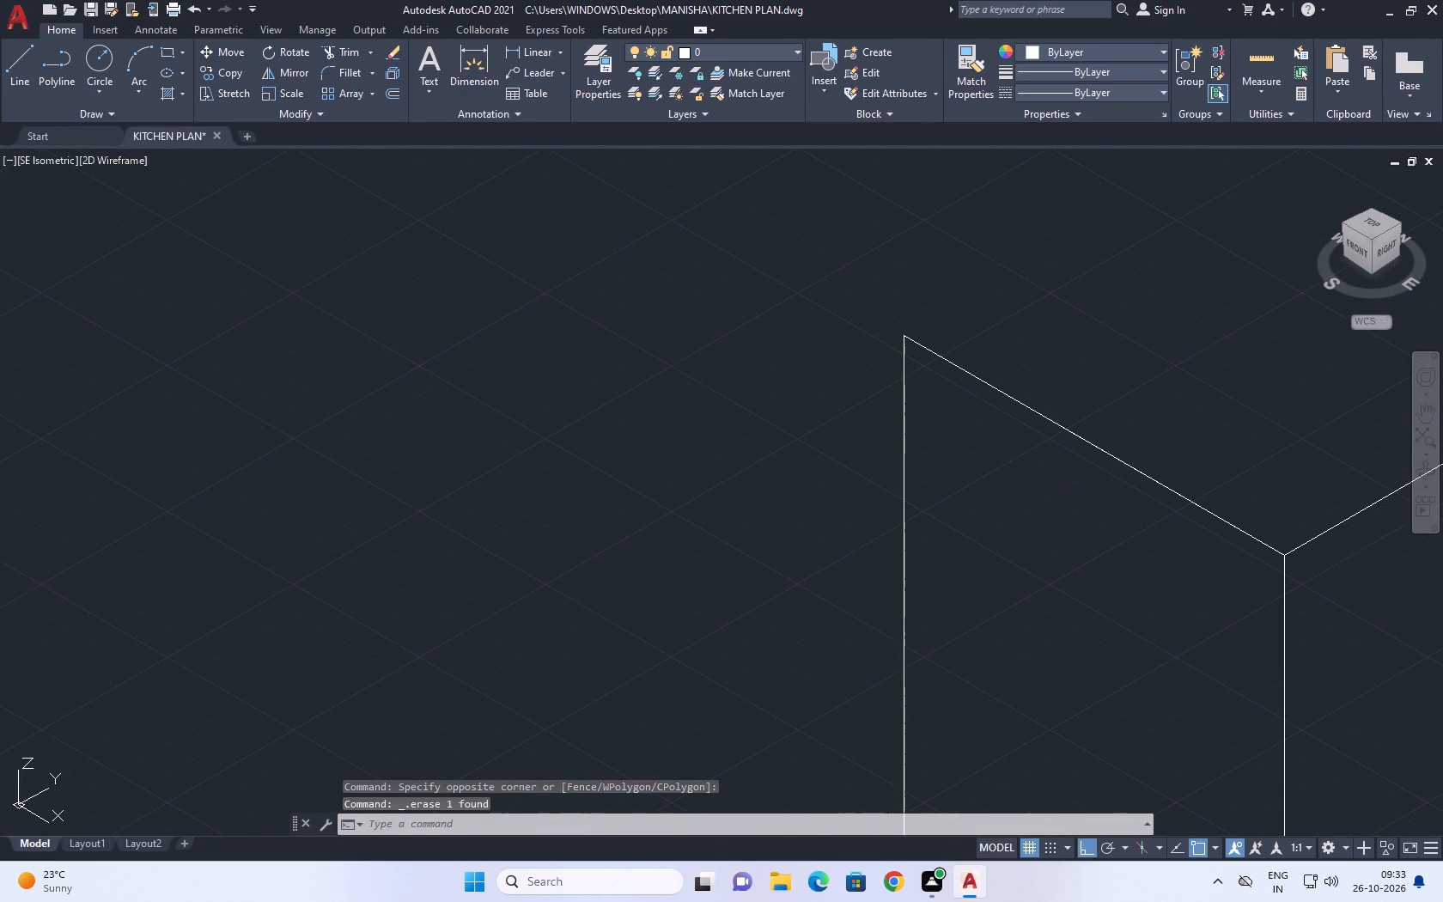
left_click_drag(1062, 387, 1062, 385)
scroll(1246, 677, "down", 4)
left_click(1275, 673)
key("Delete")
Draw a vertical dividing line from the midpoint of the 151-unit panel's top edge to the midpoint of its bottom edge.
middle_click_drag(1241, 657, 1136, 612)
scroll(1136, 612, "down", 1)
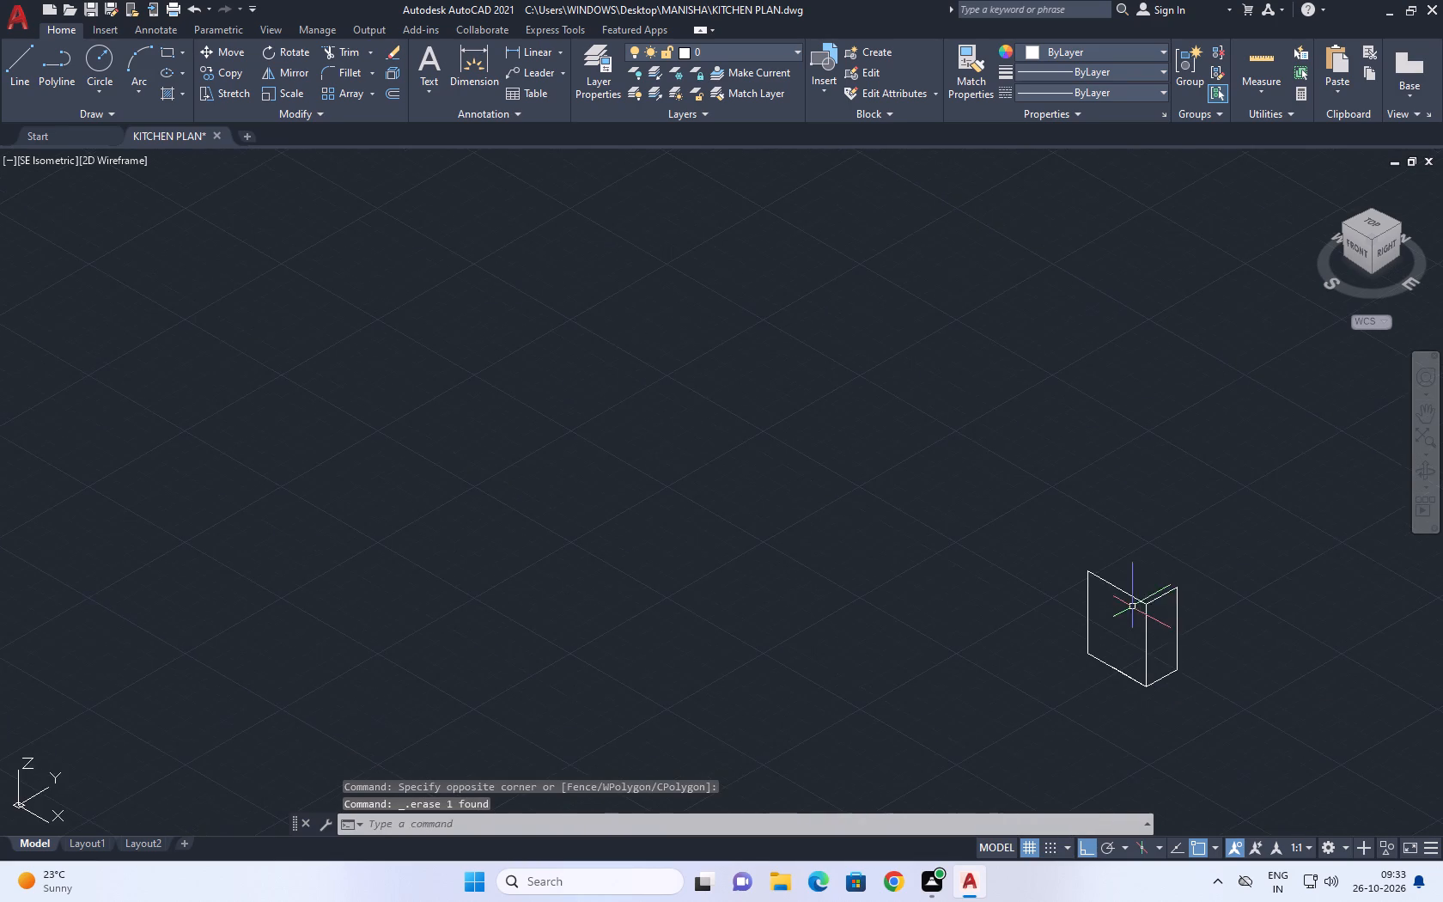
middle_click_drag(1150, 634, 1052, 561)
scroll(1039, 567, "up", 2)
middle_click_drag(1058, 570, 1091, 698)
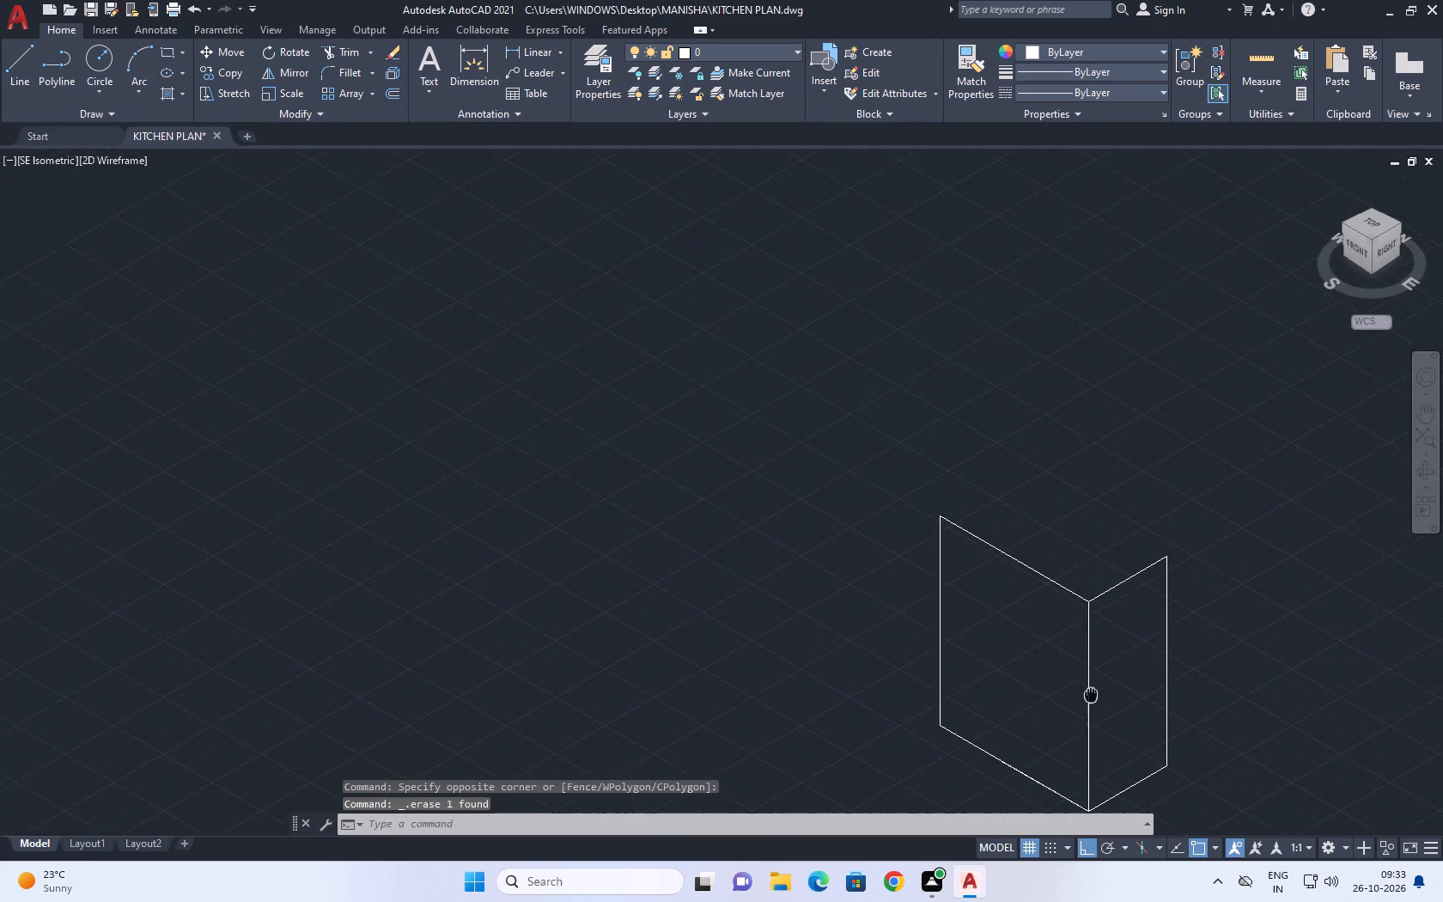
middle_click_drag(1091, 698, 1085, 727)
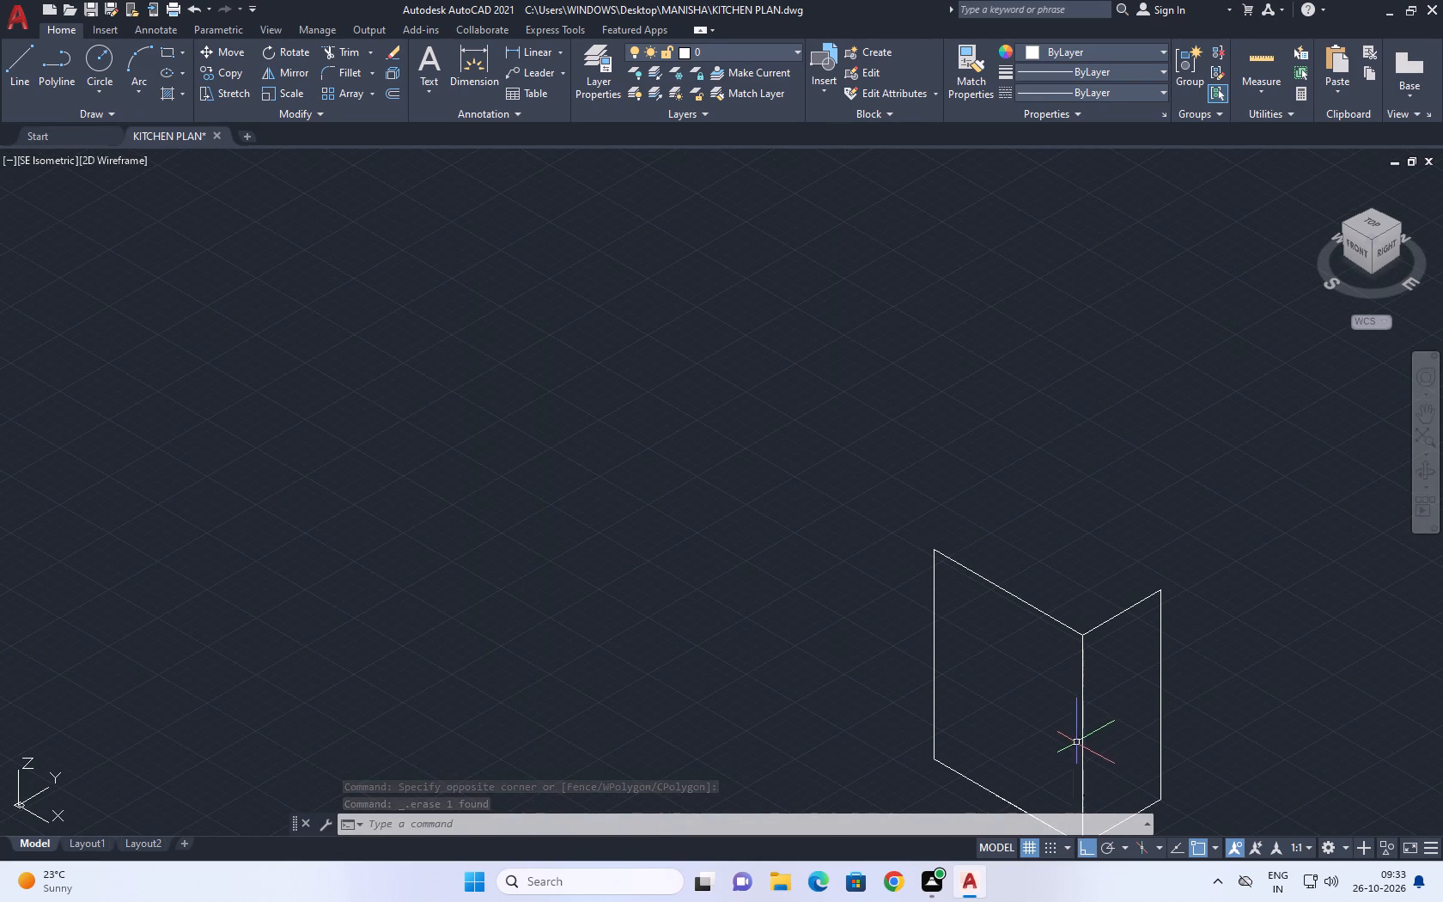
type("L")
key("space")
middle_click_drag(1044, 678, 1050, 567)
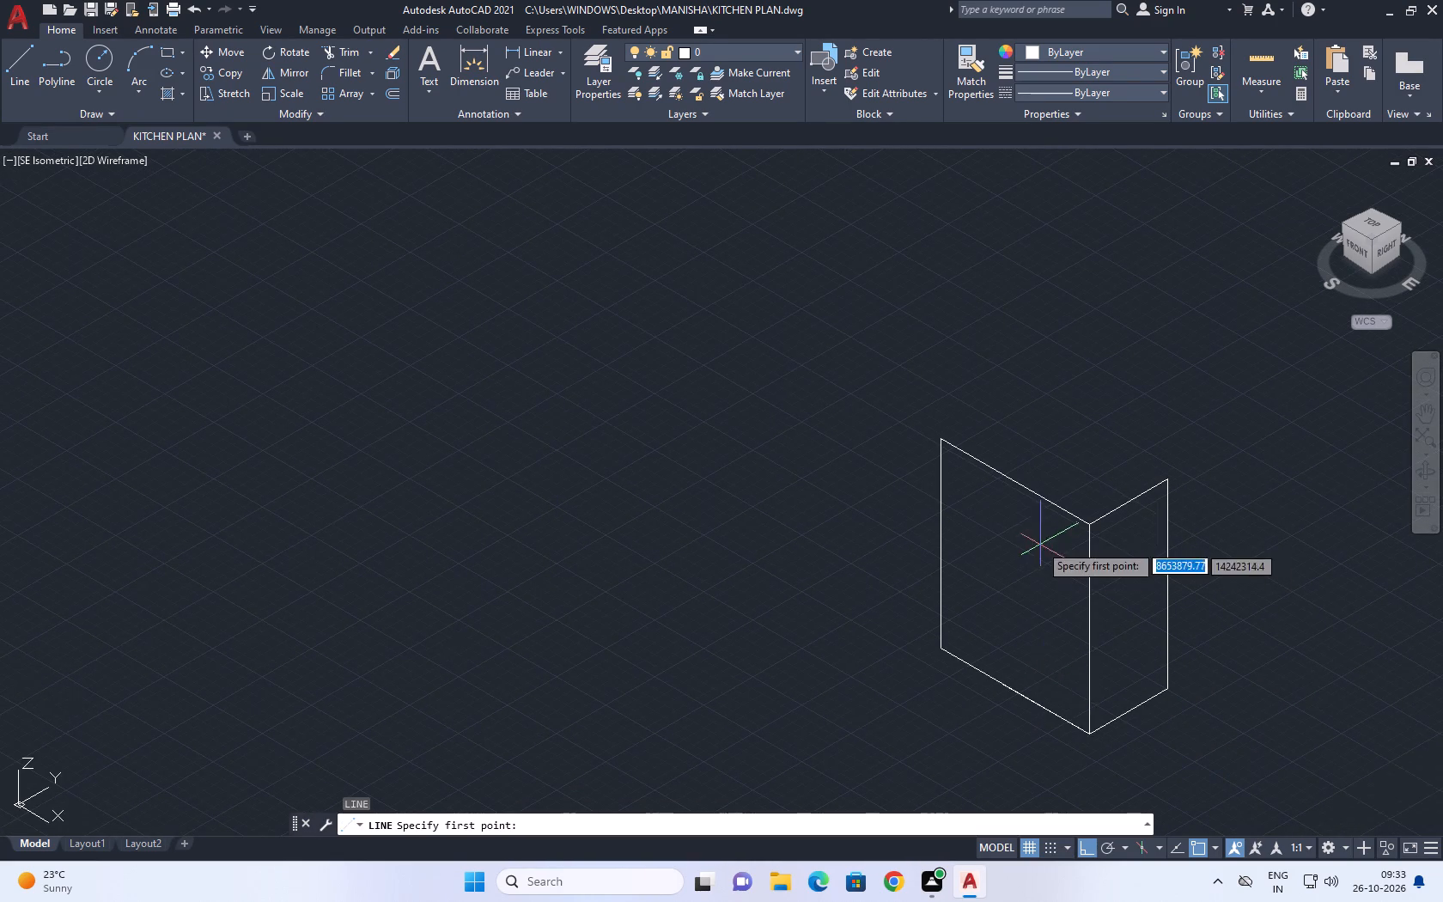
left_click(1014, 480)
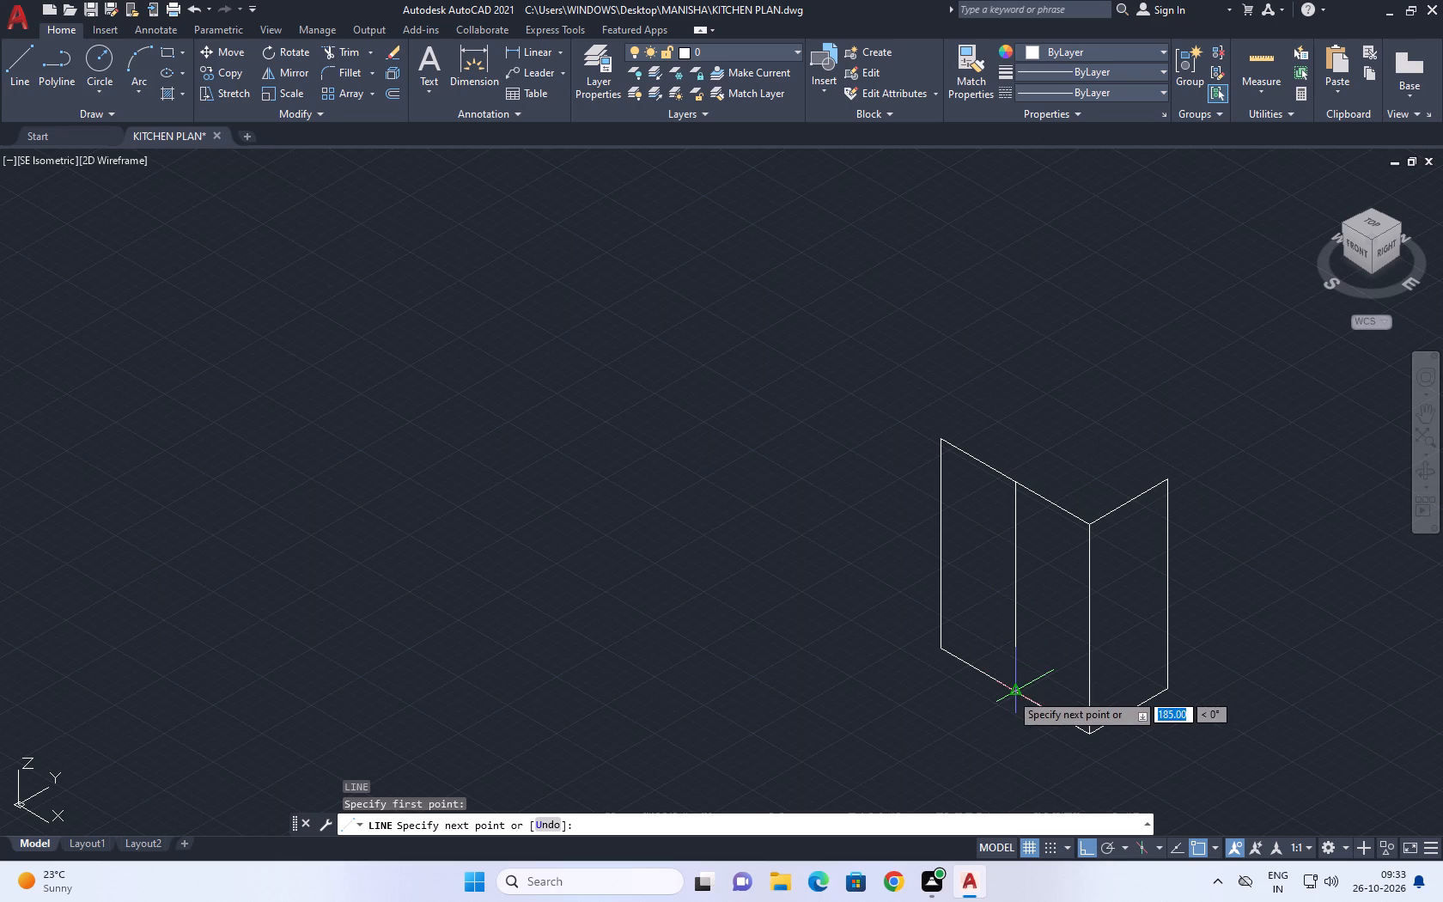
left_click(1010, 692)
key("space")
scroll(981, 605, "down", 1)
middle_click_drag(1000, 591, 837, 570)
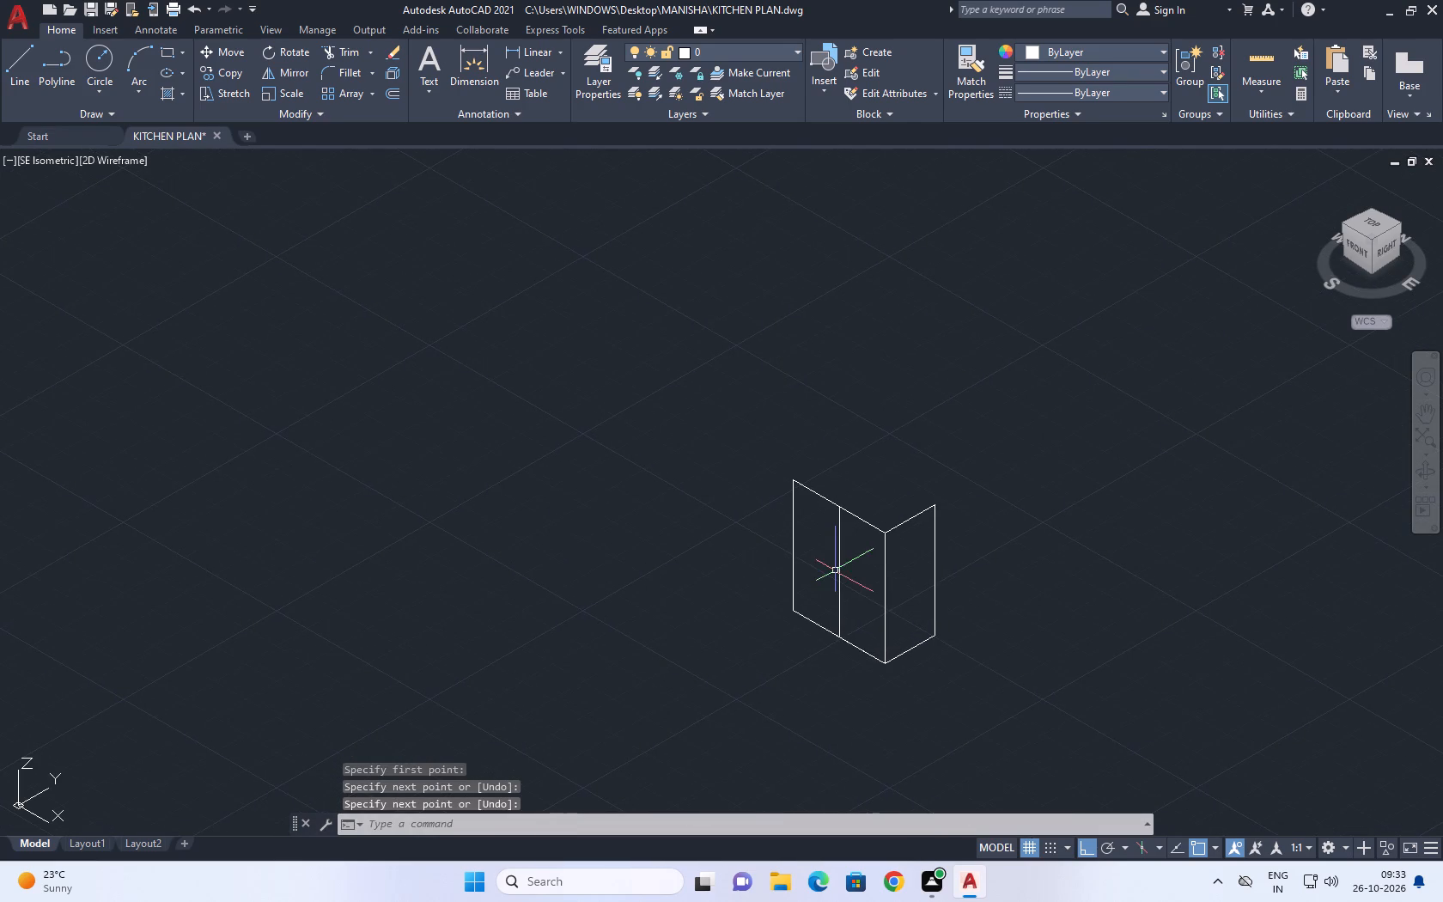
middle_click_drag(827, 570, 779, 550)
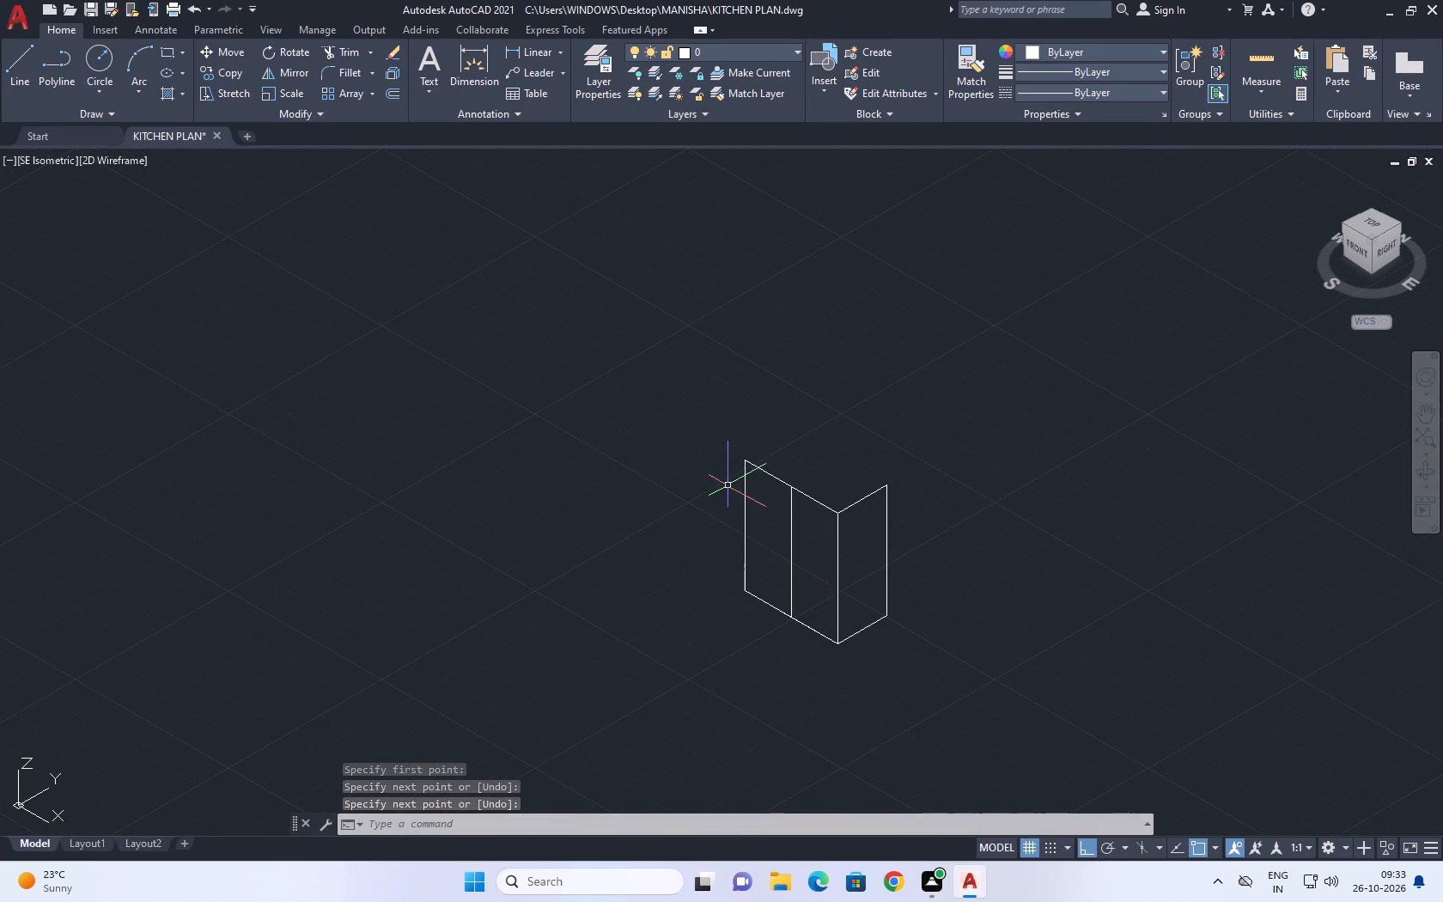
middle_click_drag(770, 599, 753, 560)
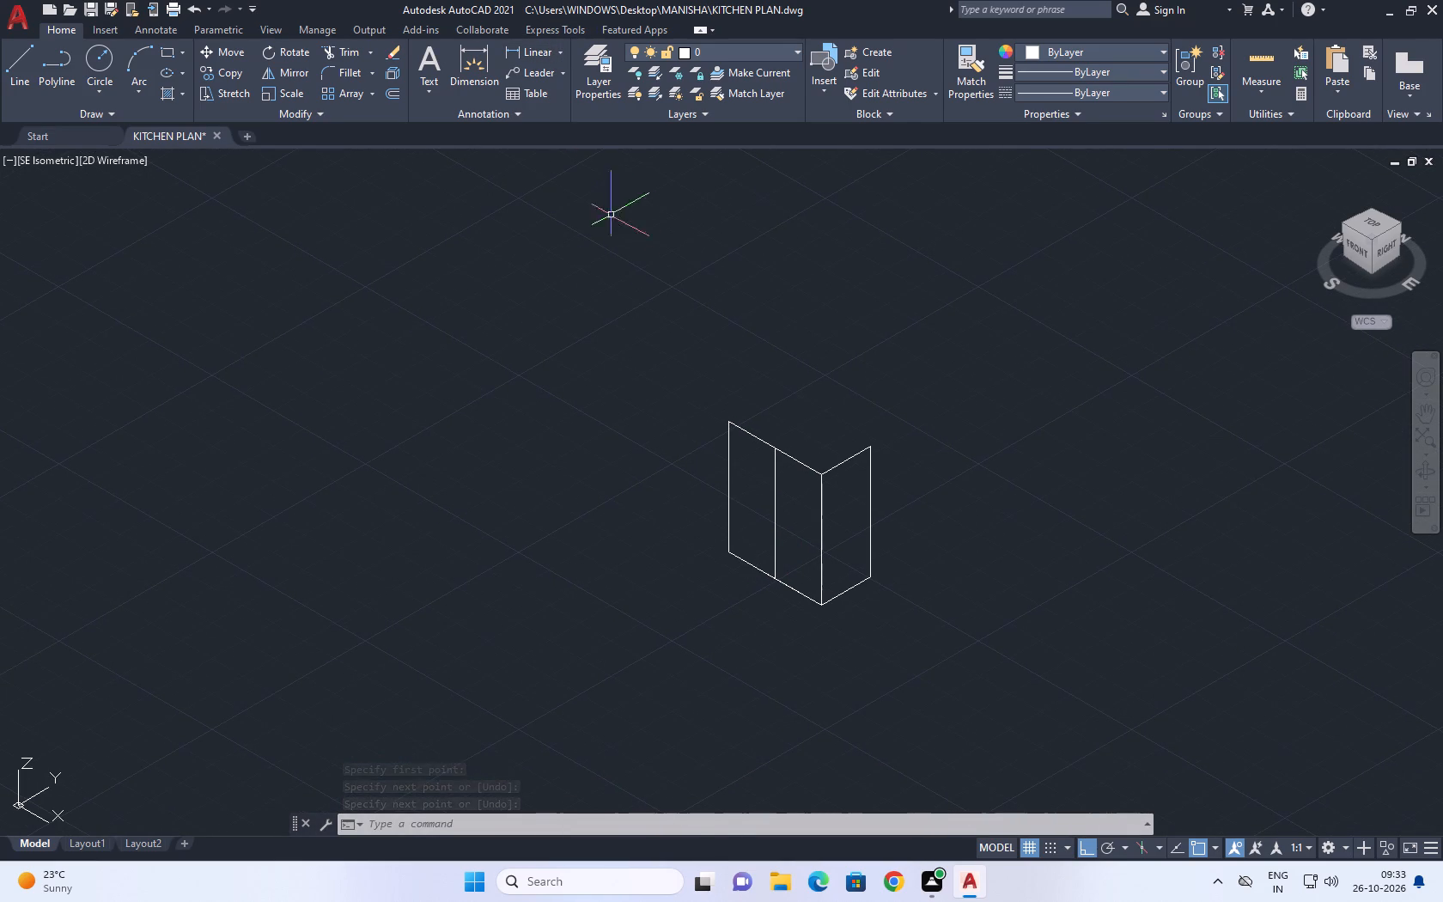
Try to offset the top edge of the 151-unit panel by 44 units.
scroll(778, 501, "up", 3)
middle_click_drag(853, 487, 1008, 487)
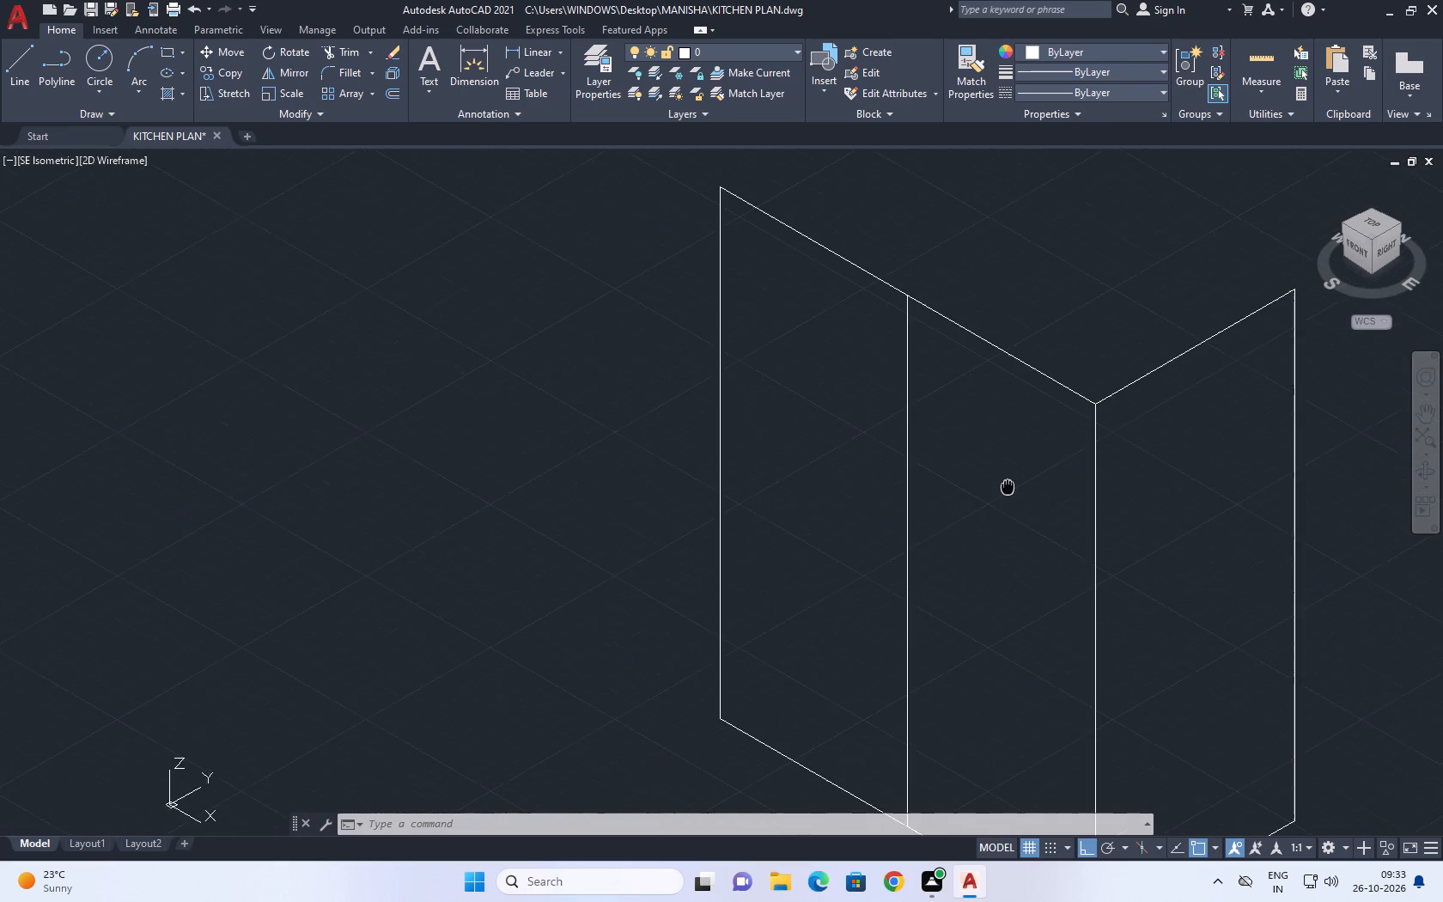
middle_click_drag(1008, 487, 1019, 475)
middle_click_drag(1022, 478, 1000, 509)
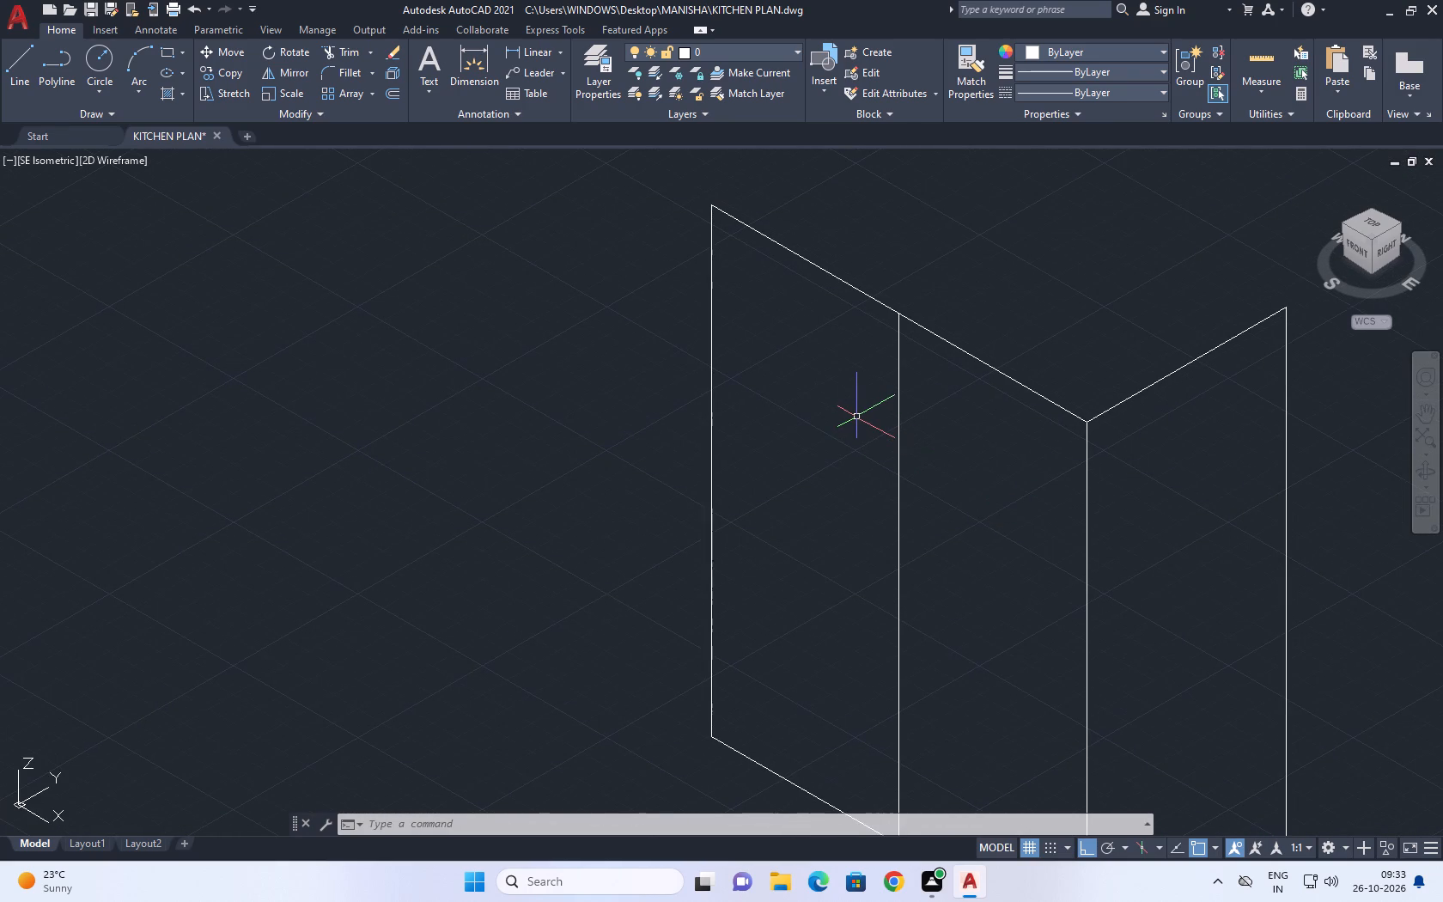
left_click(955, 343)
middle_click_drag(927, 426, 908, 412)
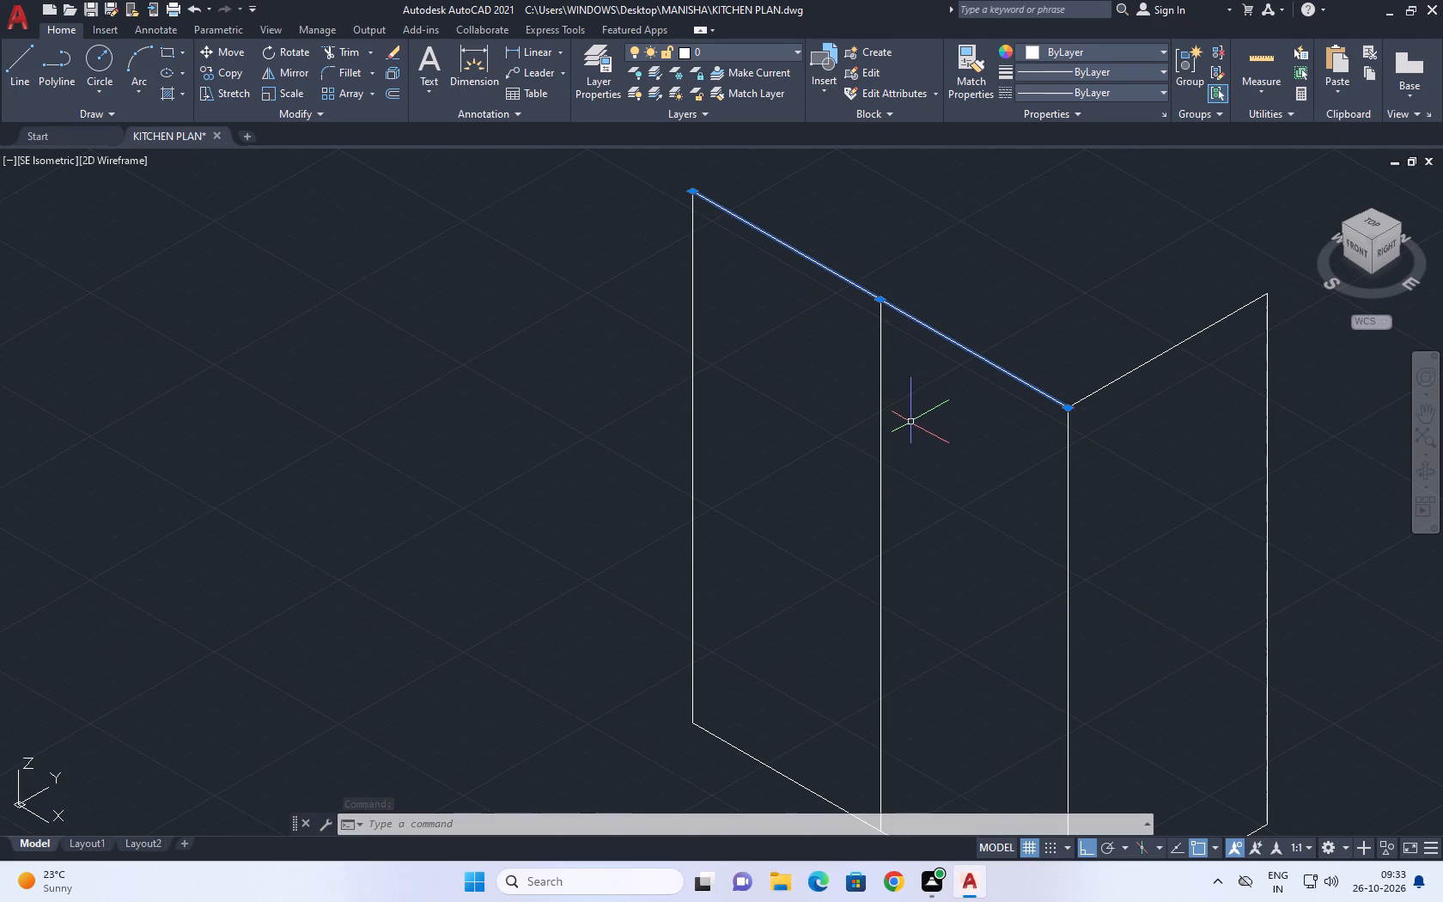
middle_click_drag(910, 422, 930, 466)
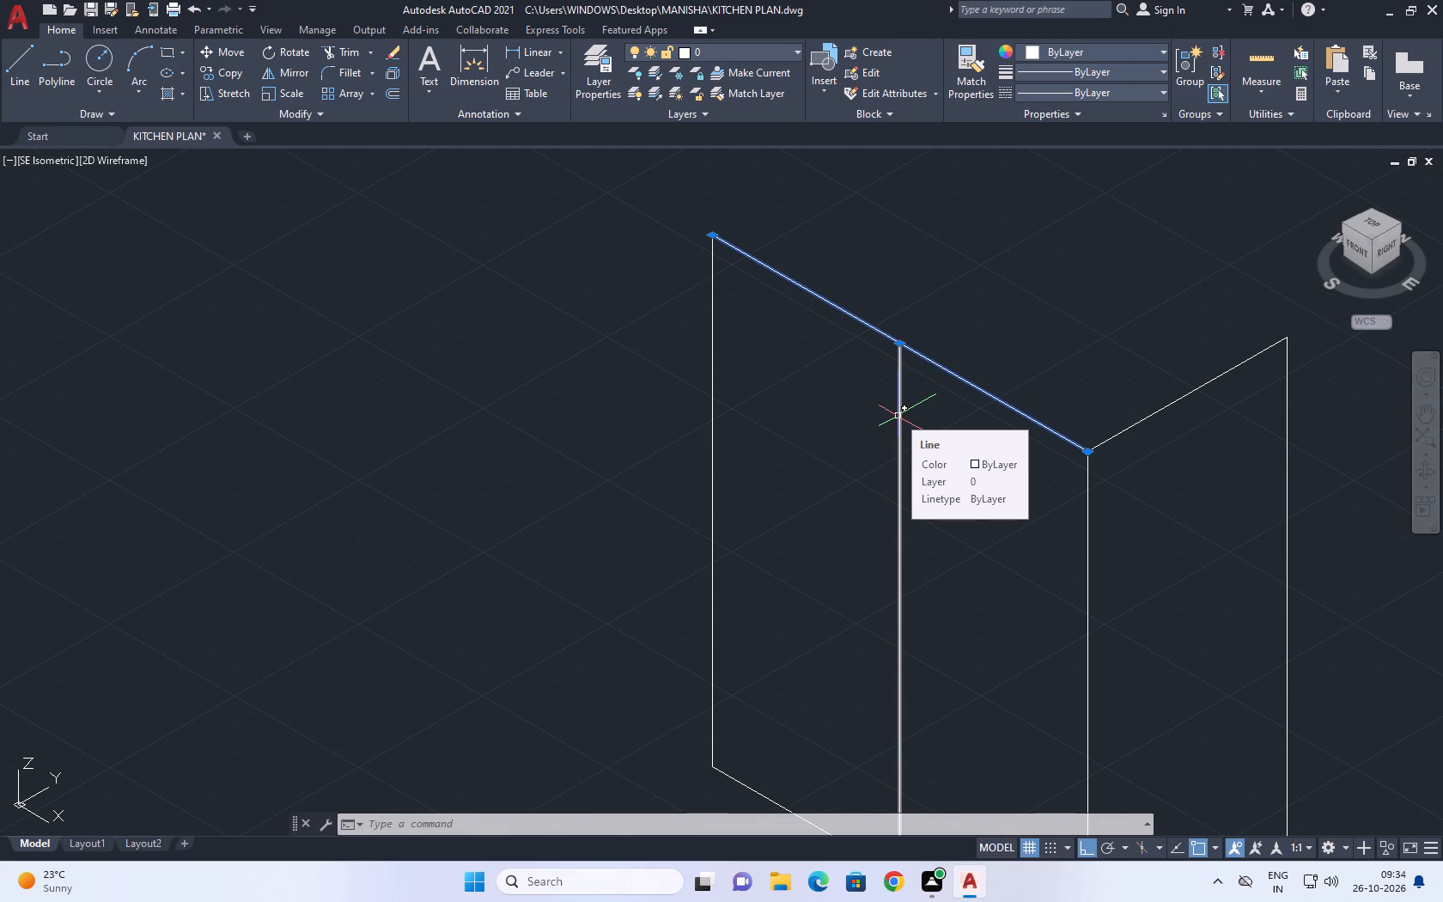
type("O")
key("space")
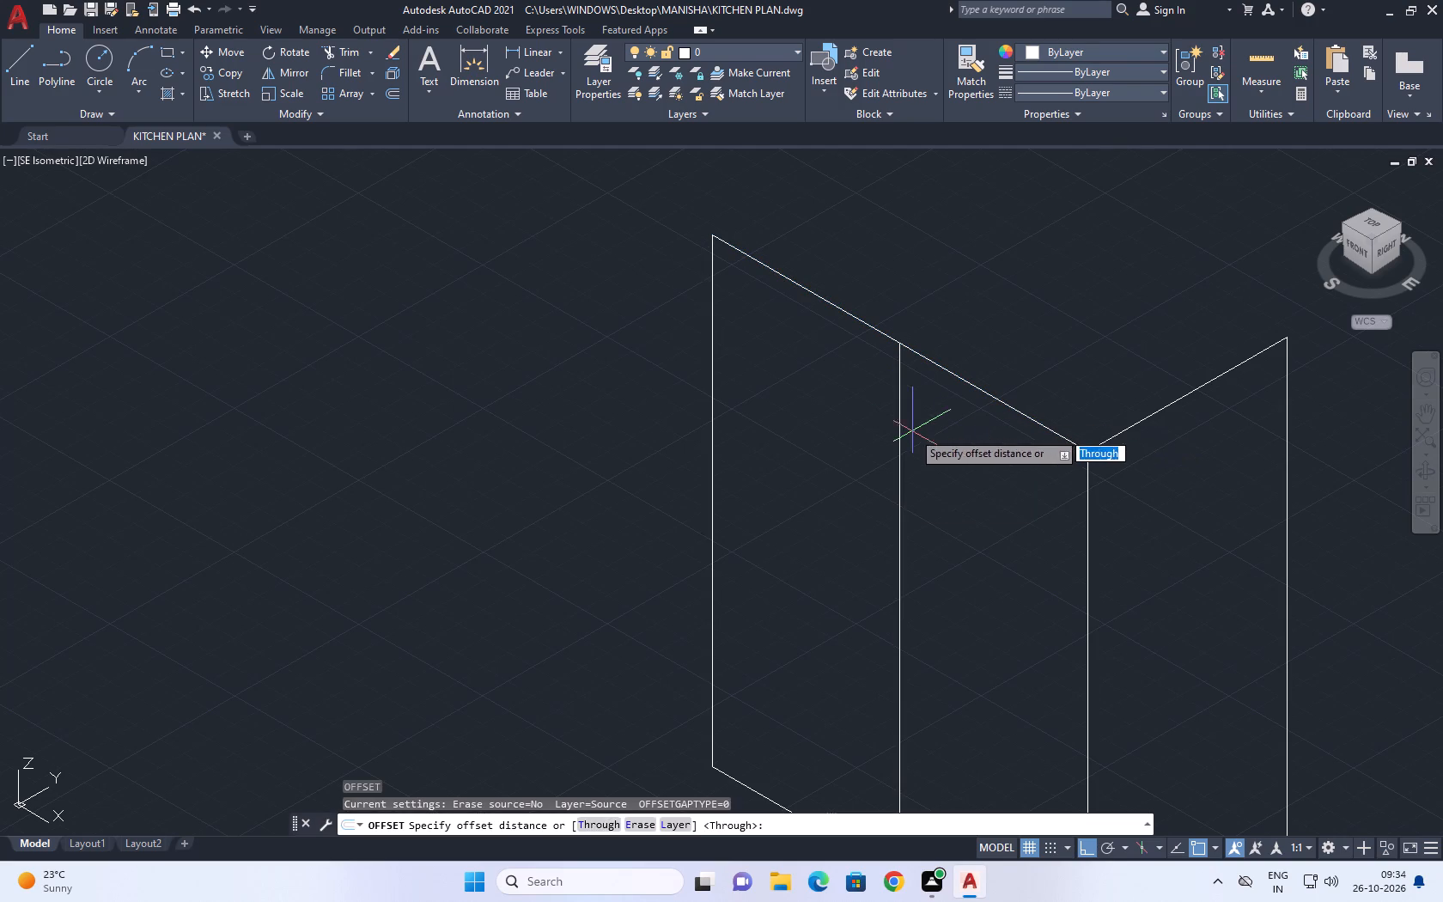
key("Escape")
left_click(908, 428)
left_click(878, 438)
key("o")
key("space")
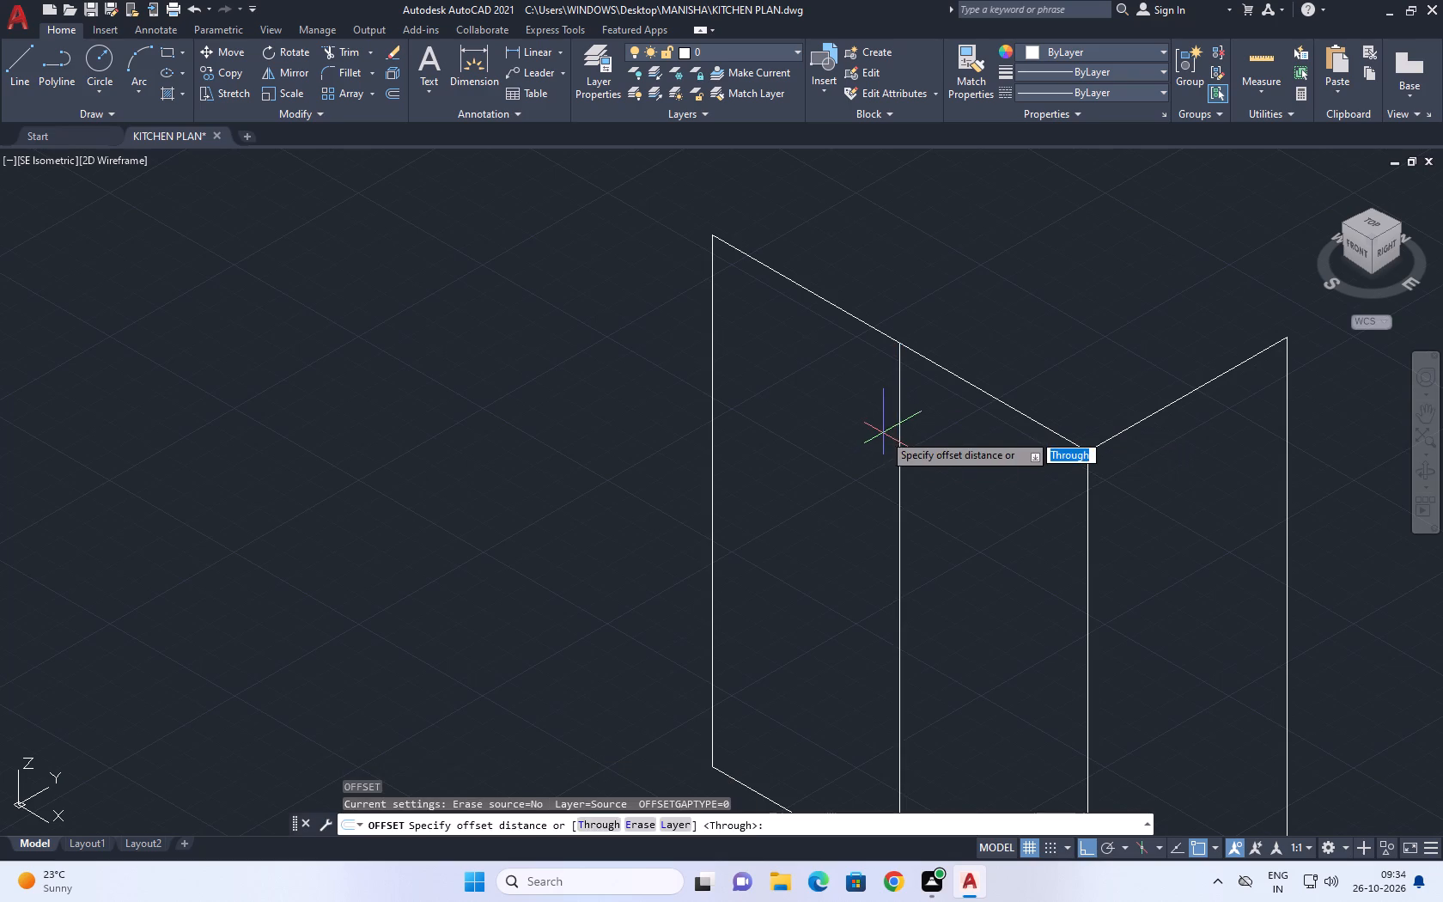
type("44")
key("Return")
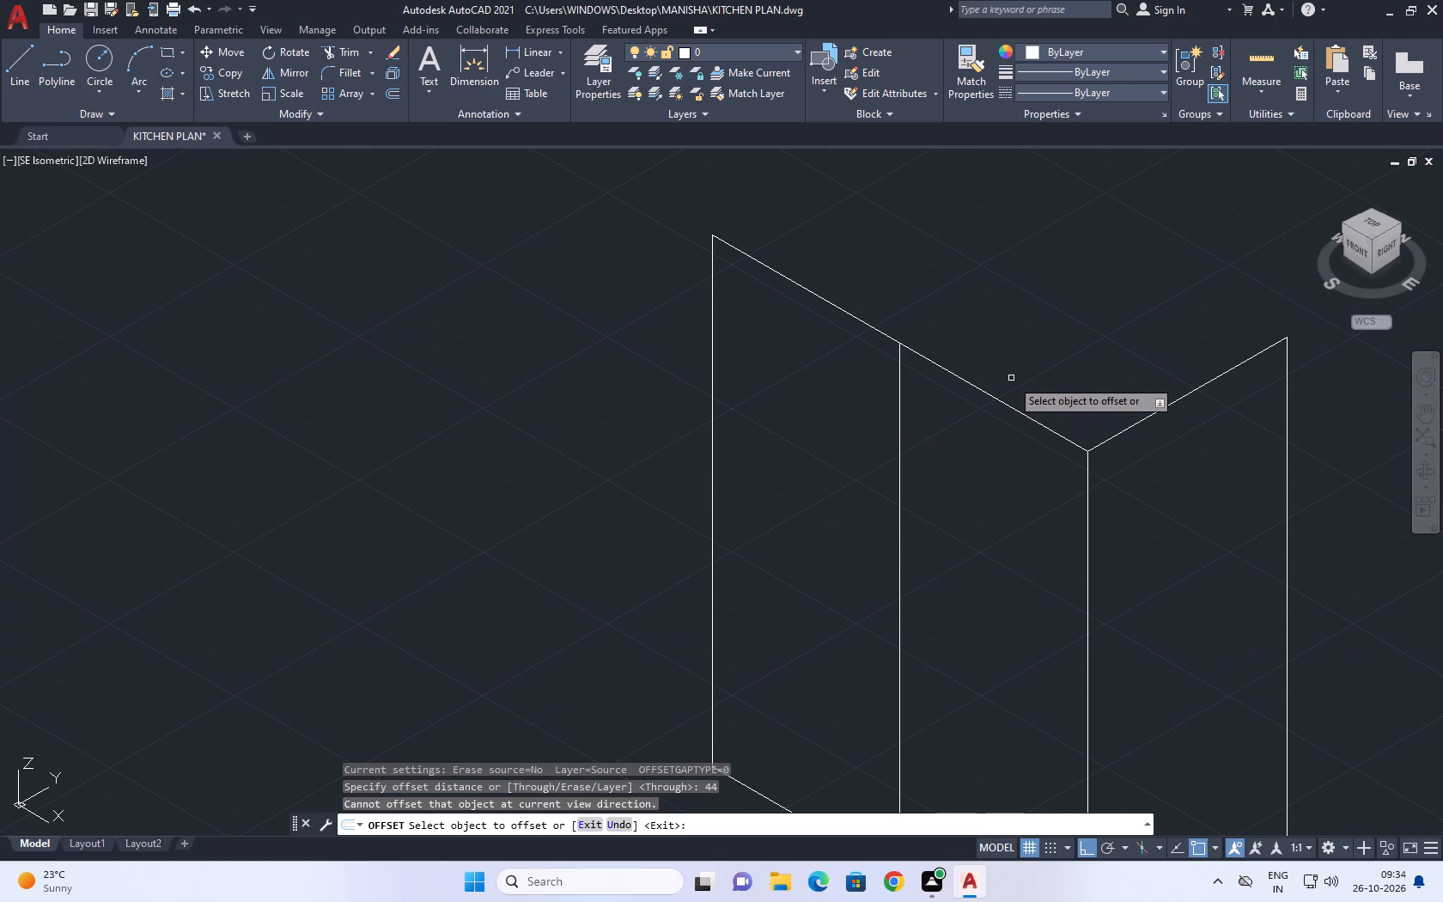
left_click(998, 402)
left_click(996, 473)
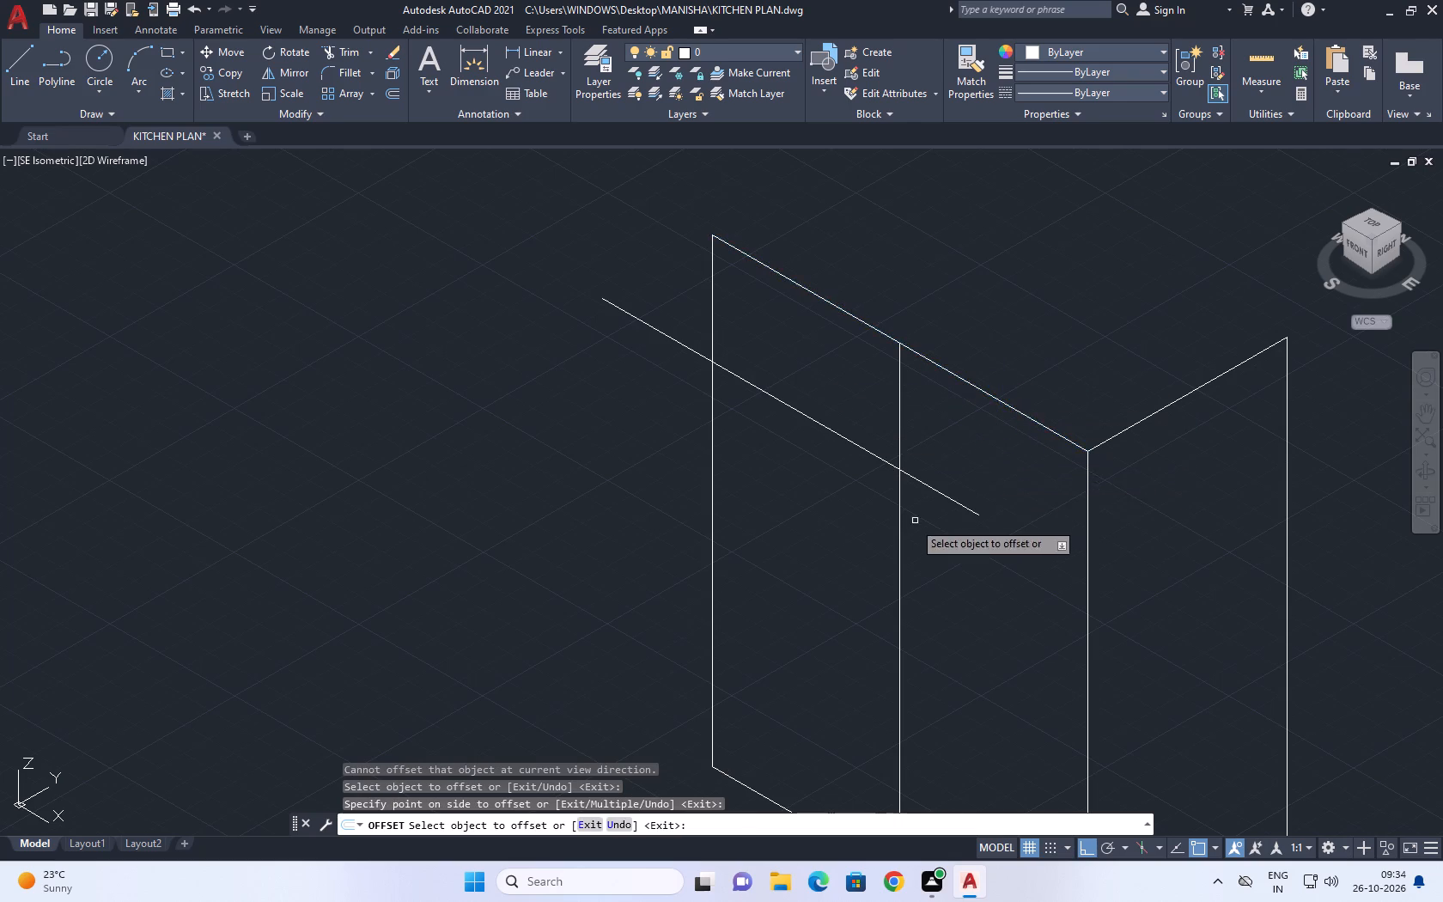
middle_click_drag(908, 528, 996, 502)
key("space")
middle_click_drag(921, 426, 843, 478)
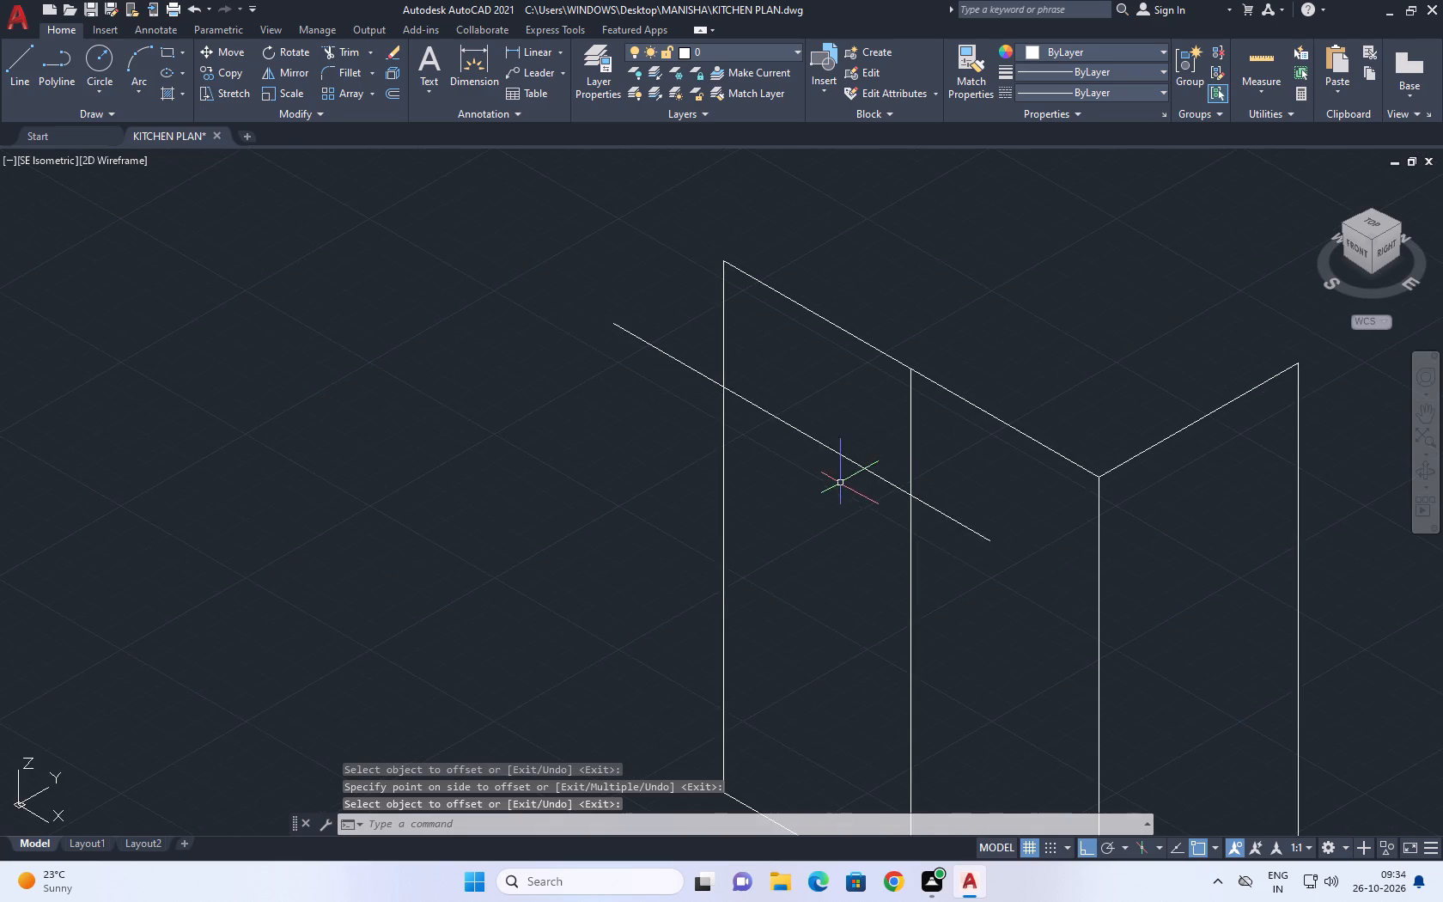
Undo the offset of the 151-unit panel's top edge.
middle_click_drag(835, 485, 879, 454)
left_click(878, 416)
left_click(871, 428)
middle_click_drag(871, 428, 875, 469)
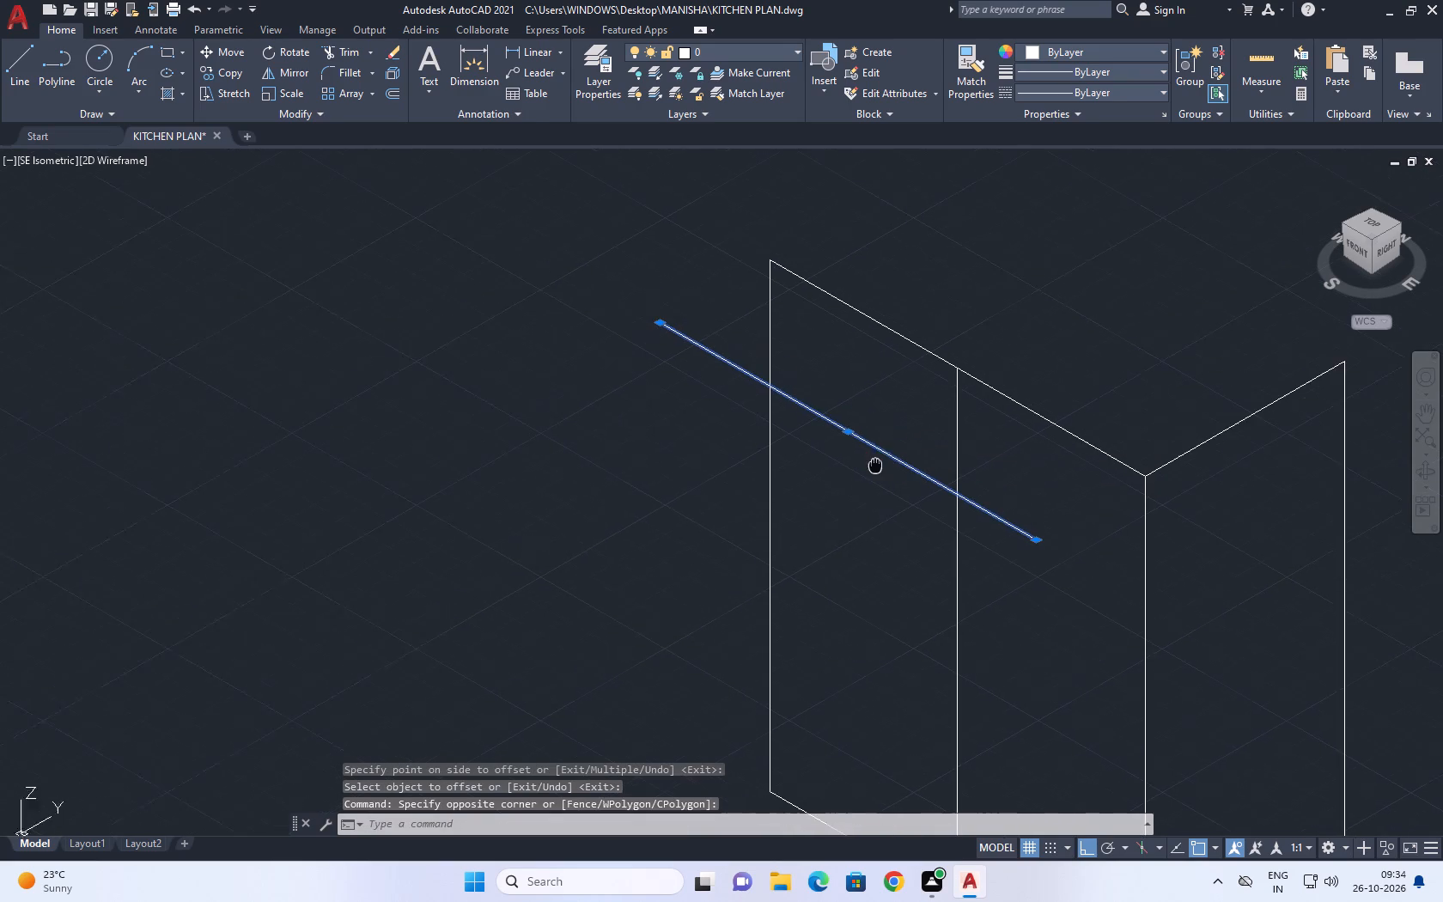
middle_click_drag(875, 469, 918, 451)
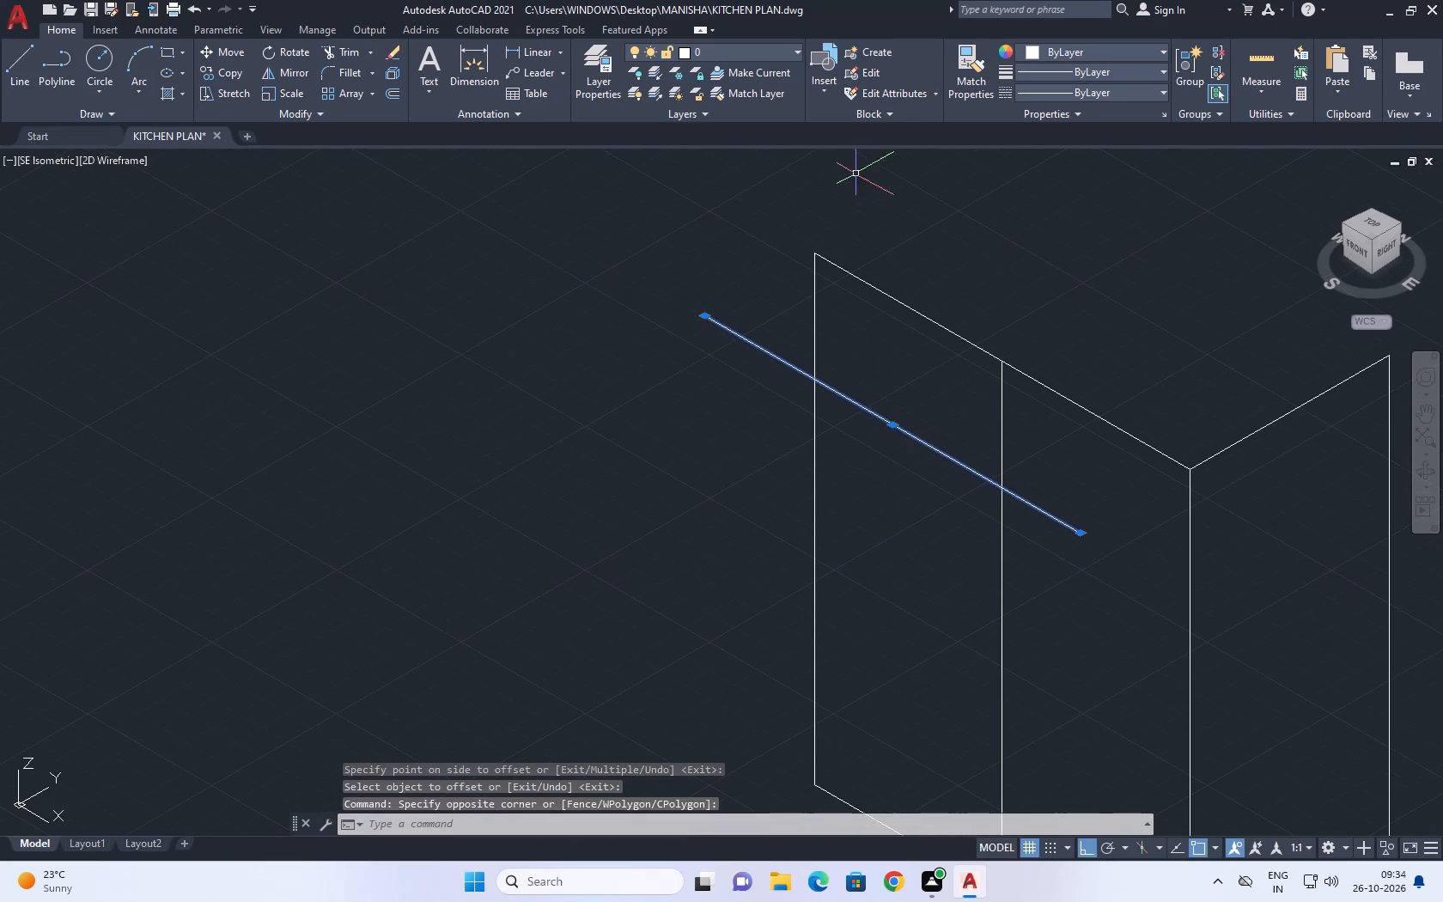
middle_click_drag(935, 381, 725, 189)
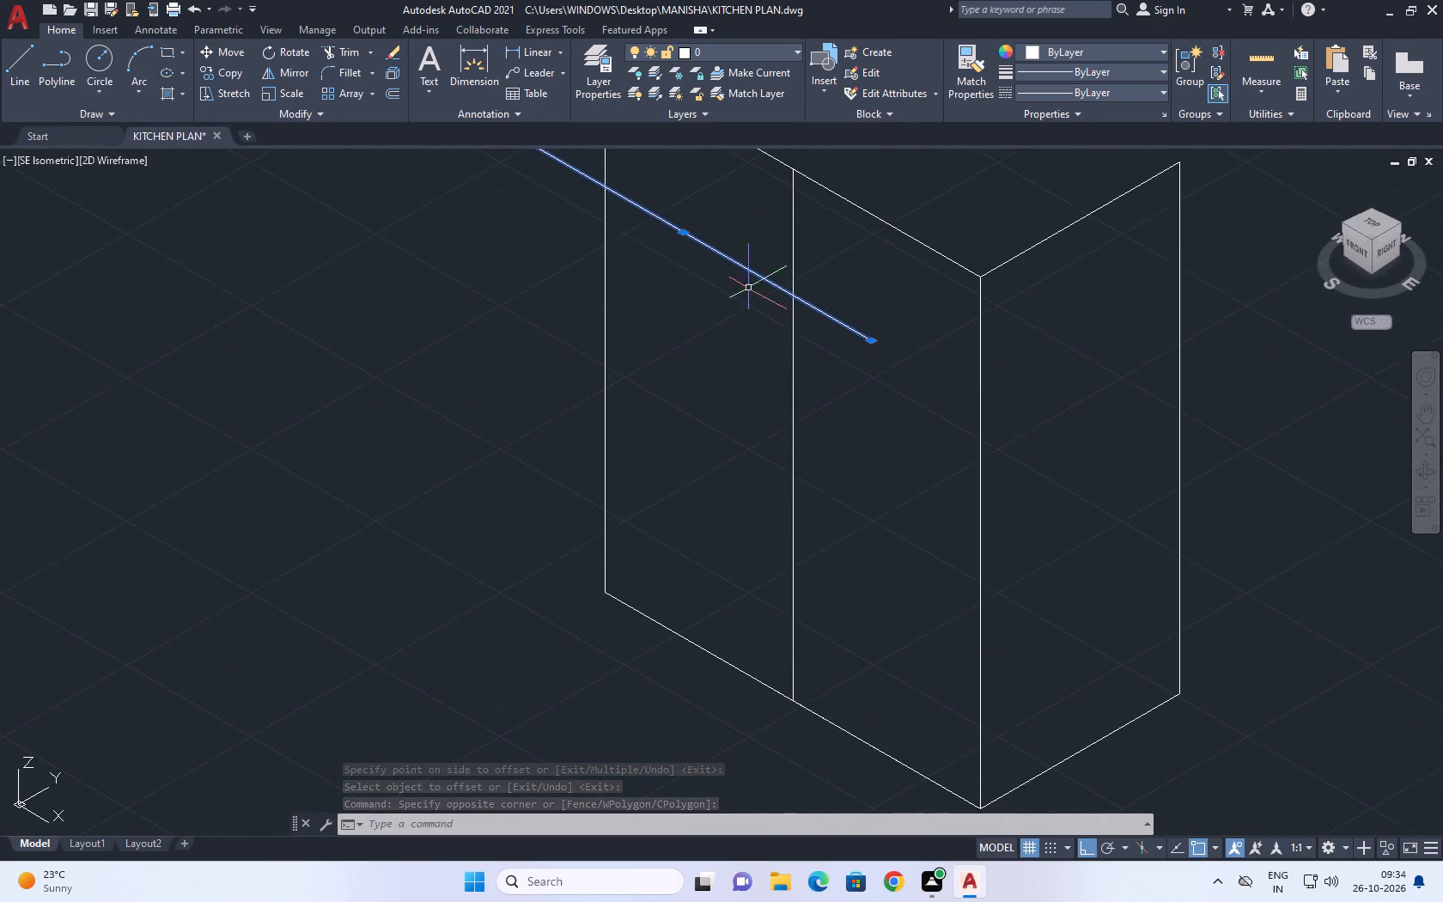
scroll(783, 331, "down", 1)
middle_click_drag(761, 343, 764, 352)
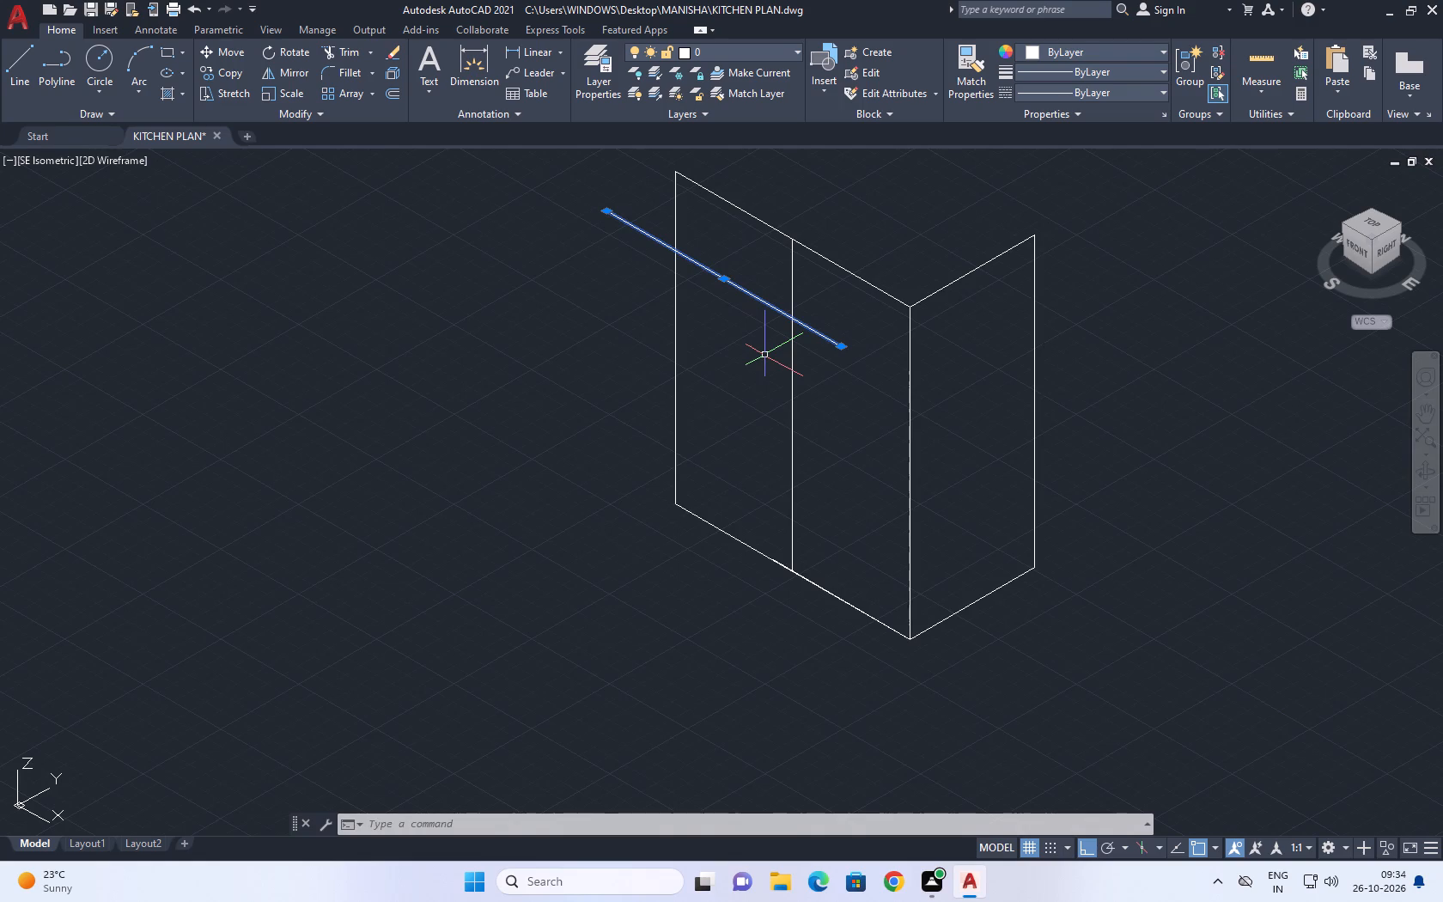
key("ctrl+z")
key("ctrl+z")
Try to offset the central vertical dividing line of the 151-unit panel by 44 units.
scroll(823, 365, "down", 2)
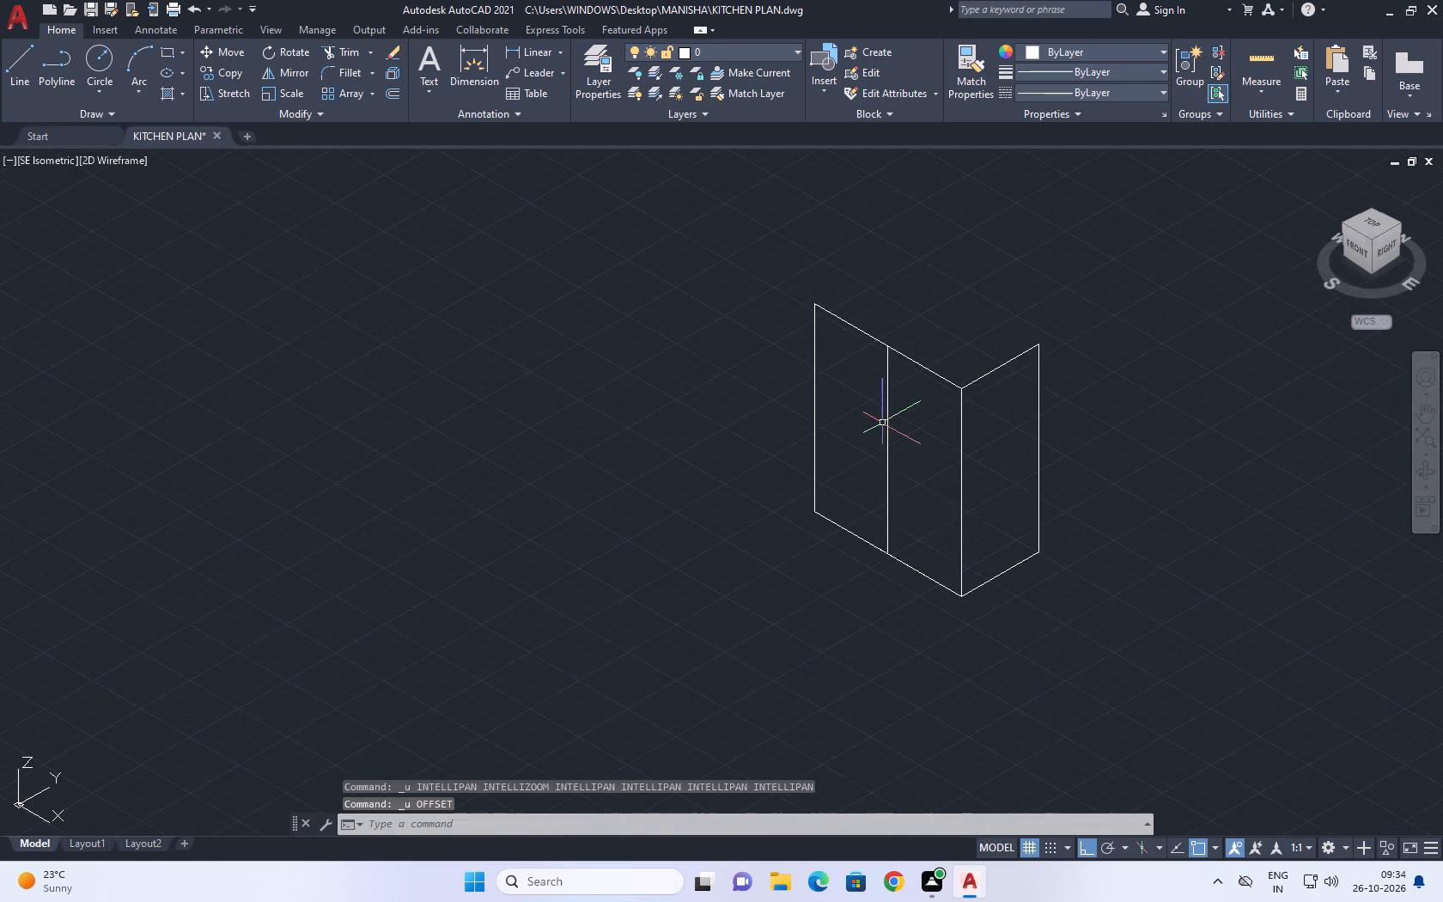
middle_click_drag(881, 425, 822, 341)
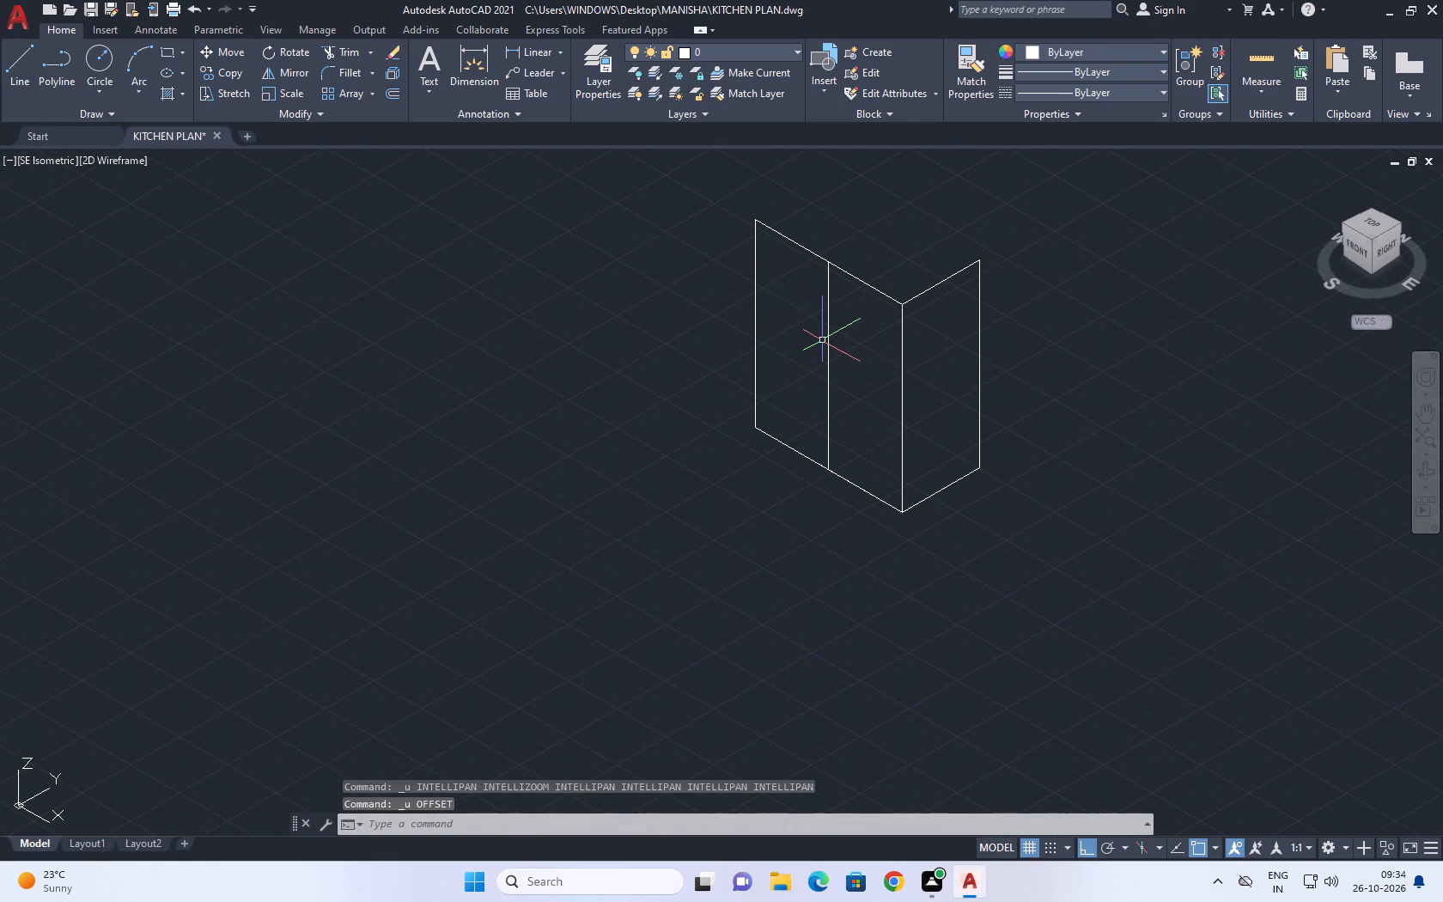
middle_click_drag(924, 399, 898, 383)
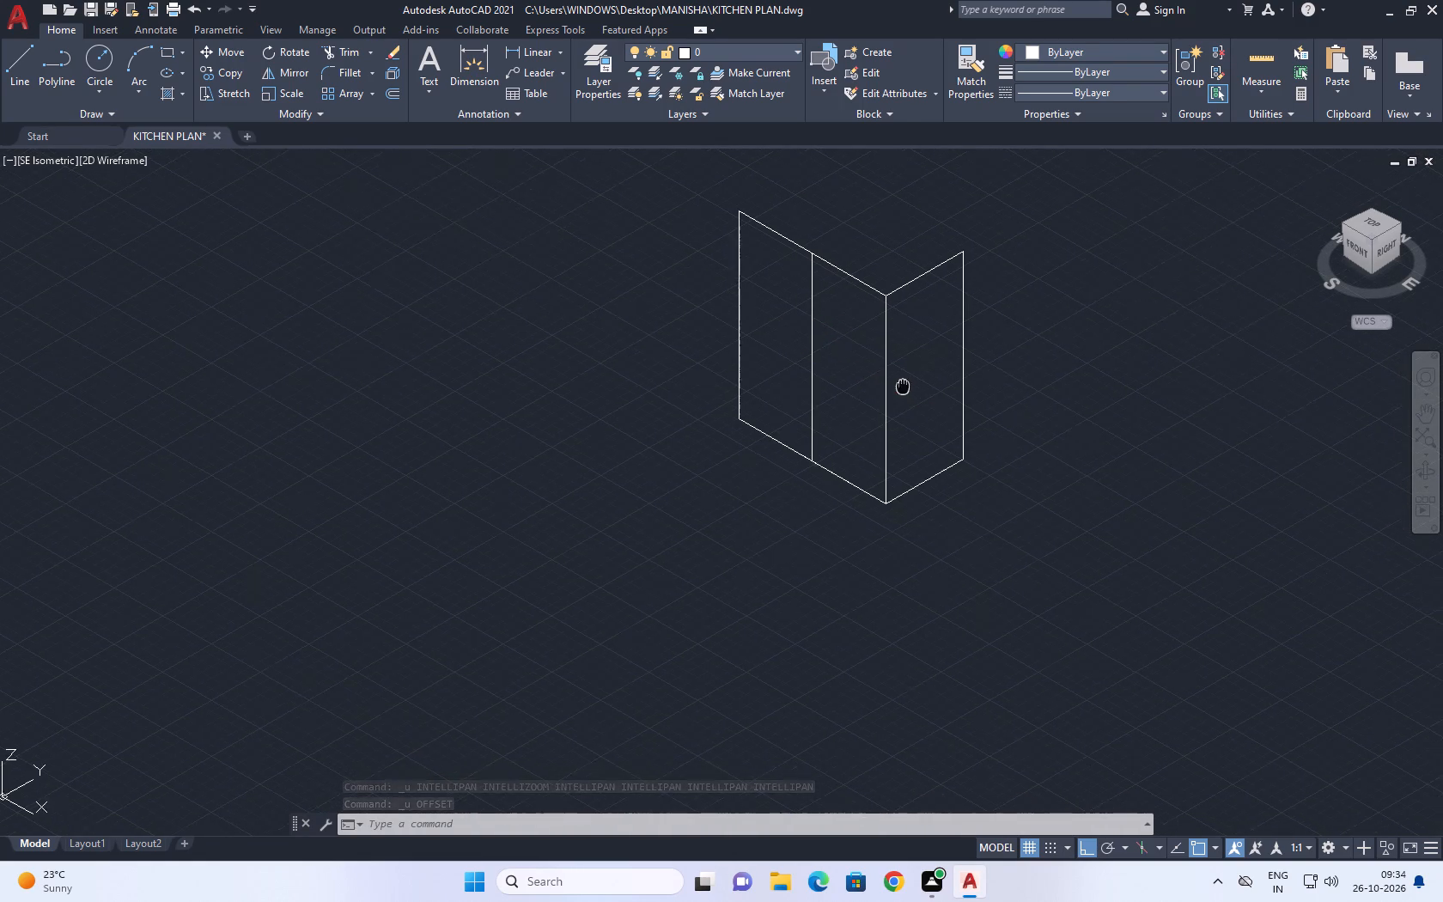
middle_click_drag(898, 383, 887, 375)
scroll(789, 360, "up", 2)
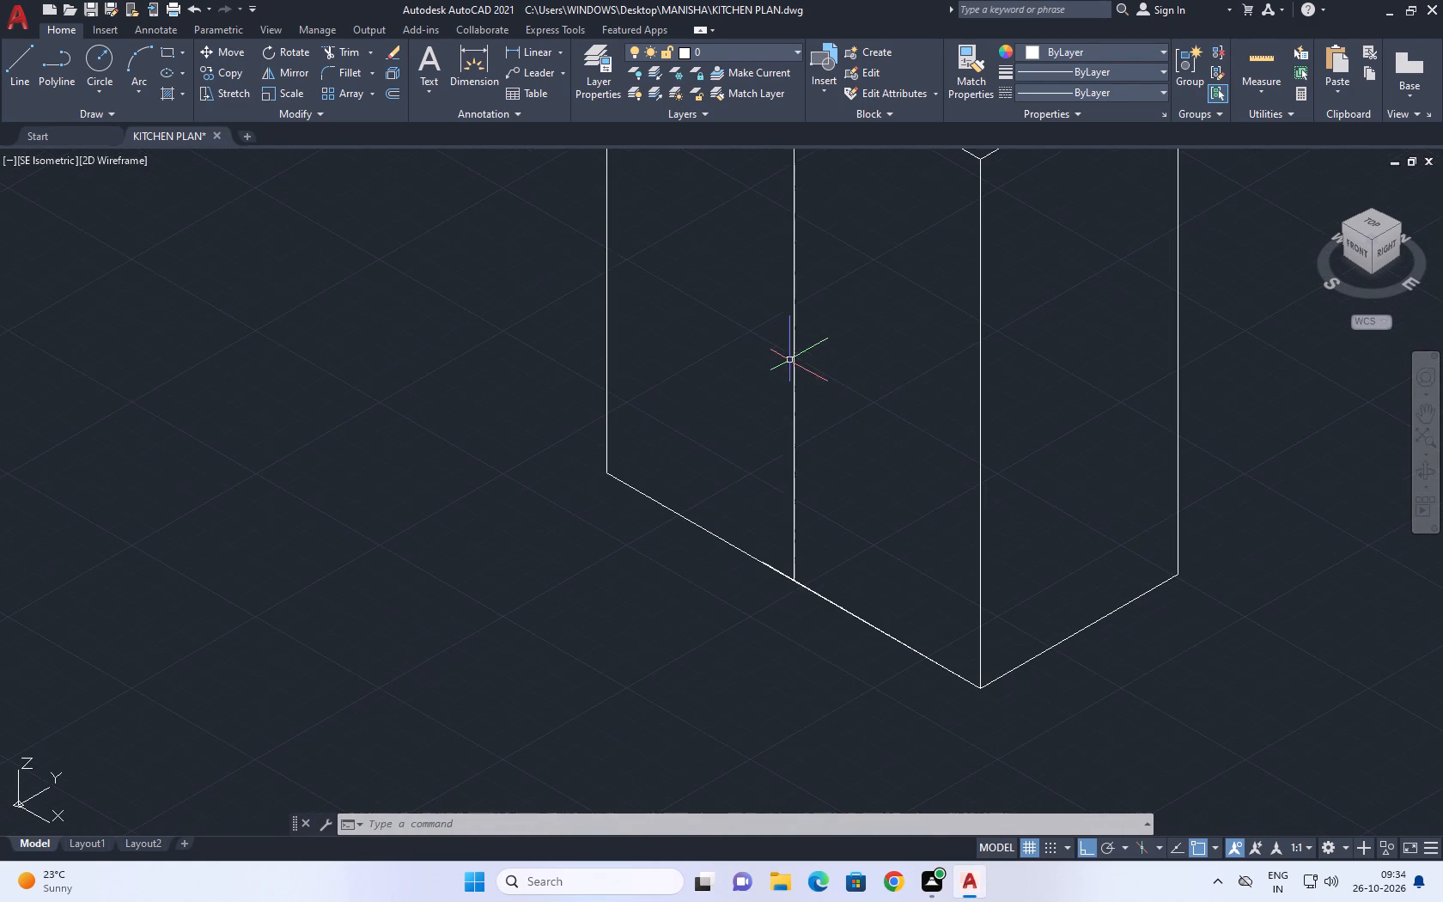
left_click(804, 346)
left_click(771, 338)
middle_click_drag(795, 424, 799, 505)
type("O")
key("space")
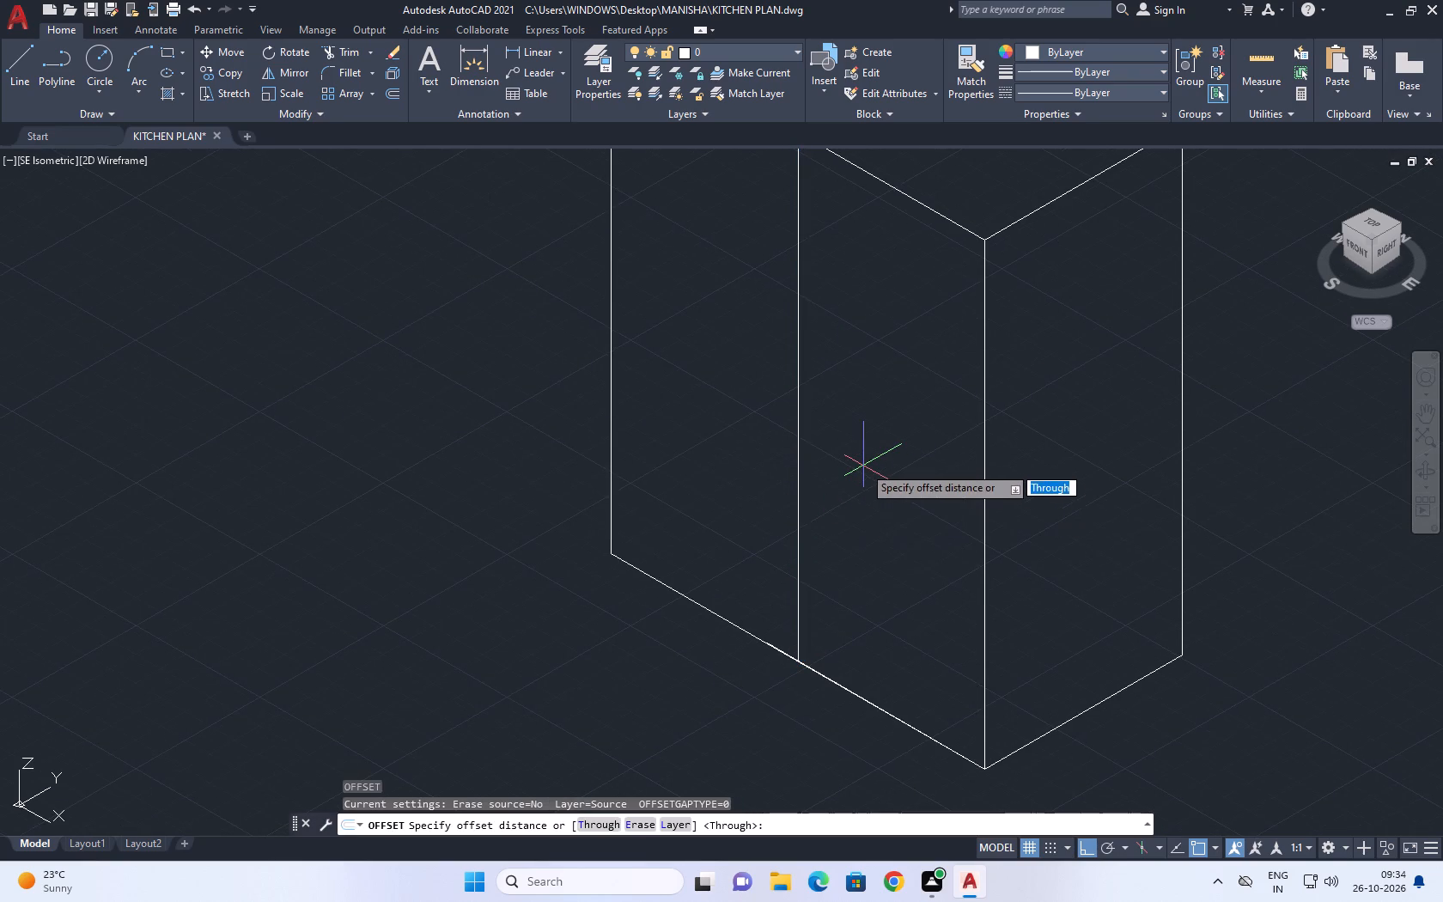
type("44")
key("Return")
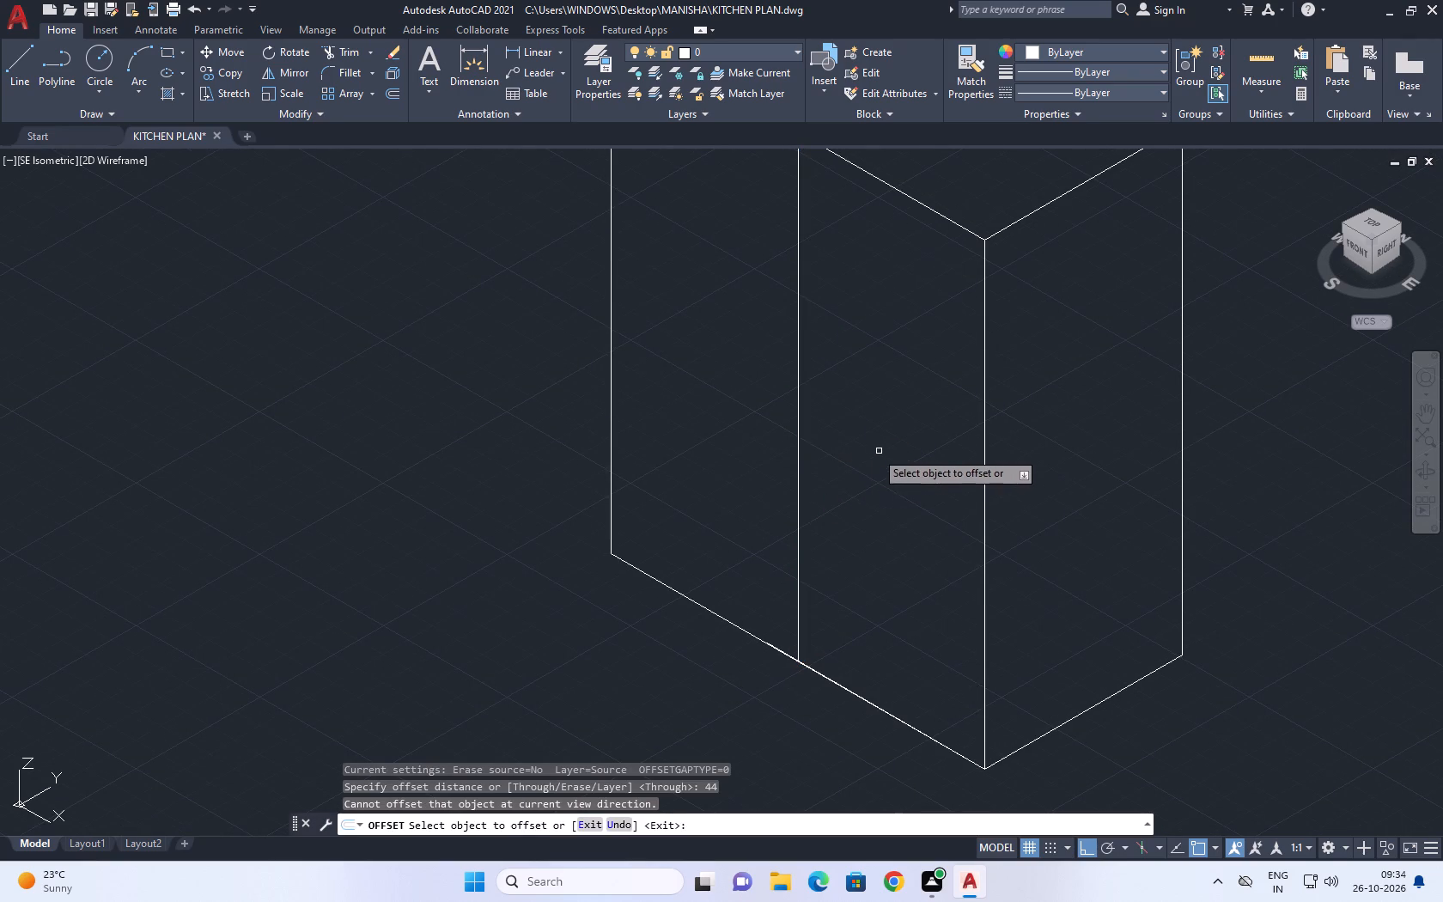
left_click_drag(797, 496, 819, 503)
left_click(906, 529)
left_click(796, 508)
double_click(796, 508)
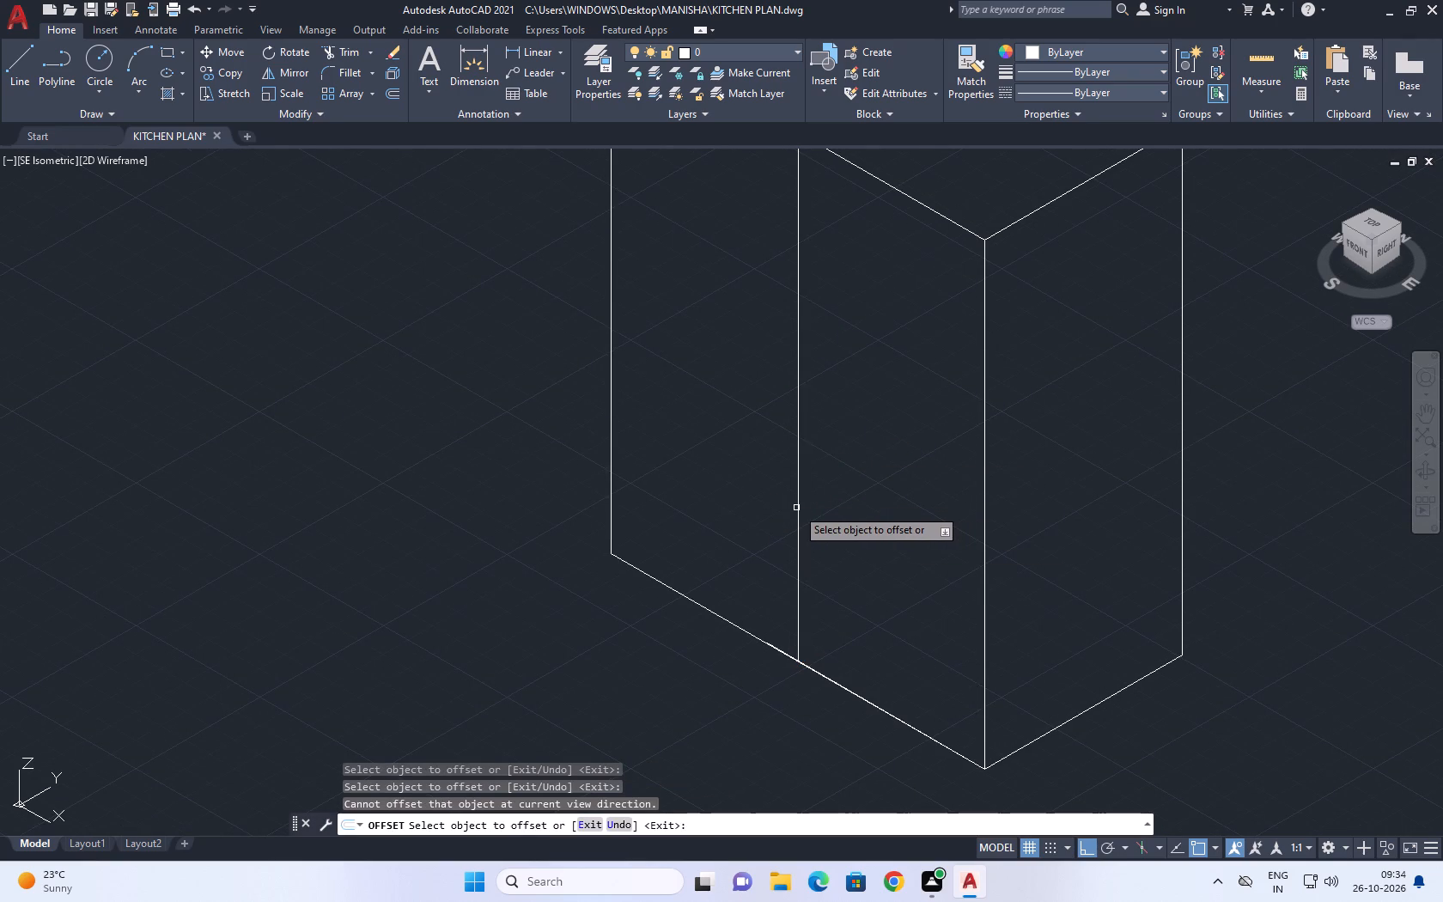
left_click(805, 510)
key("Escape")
Copy the central vertical dividing line 44 units in the positive X direction, toward the shared front edge.
left_click(803, 508)
left_click(775, 478)
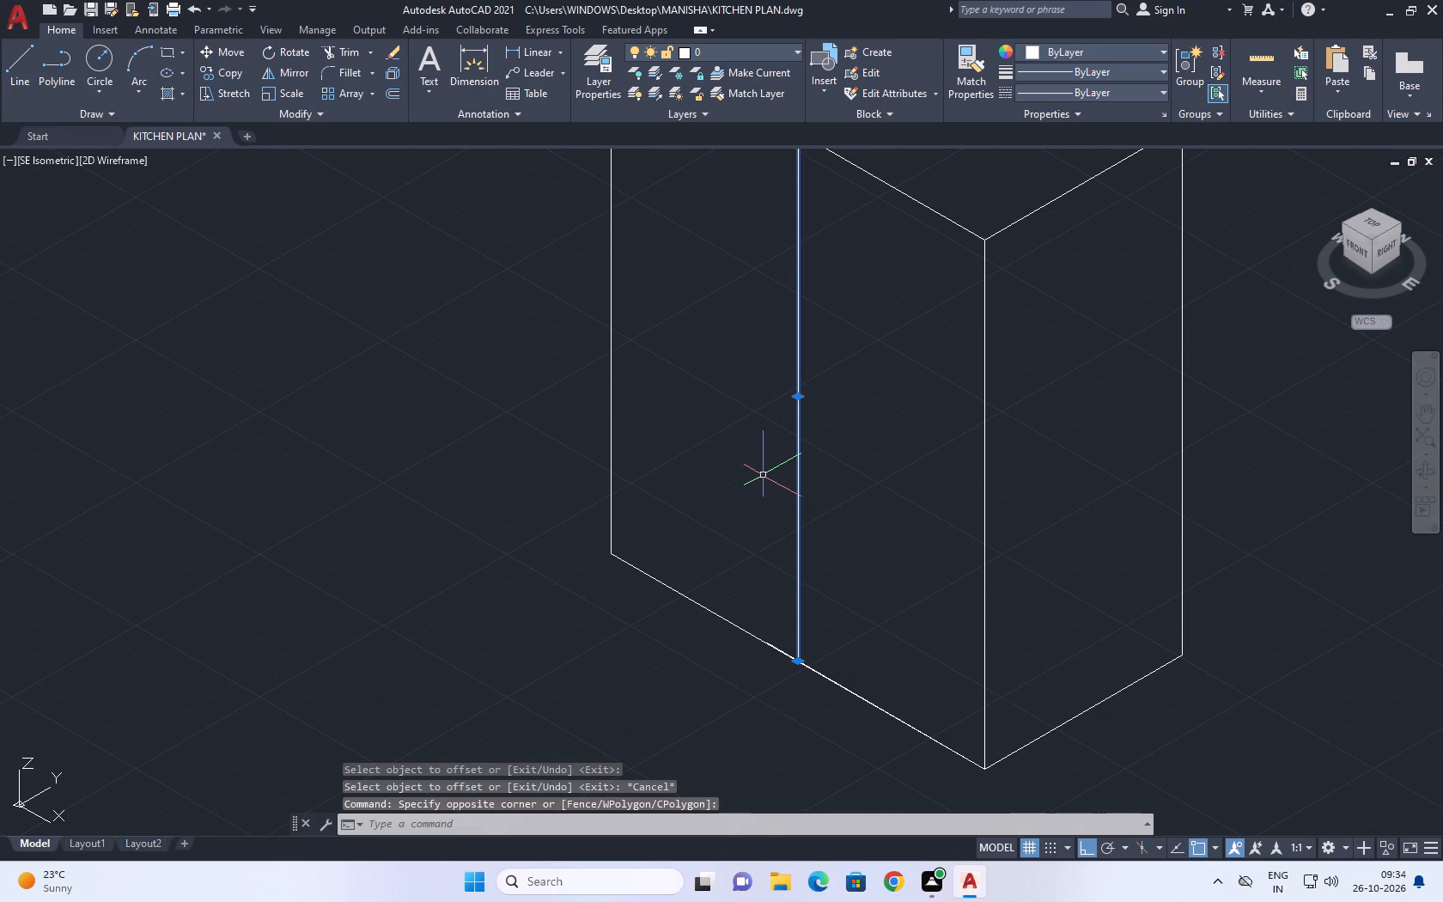
key("c")
key("o")
key("space")
left_click(797, 441)
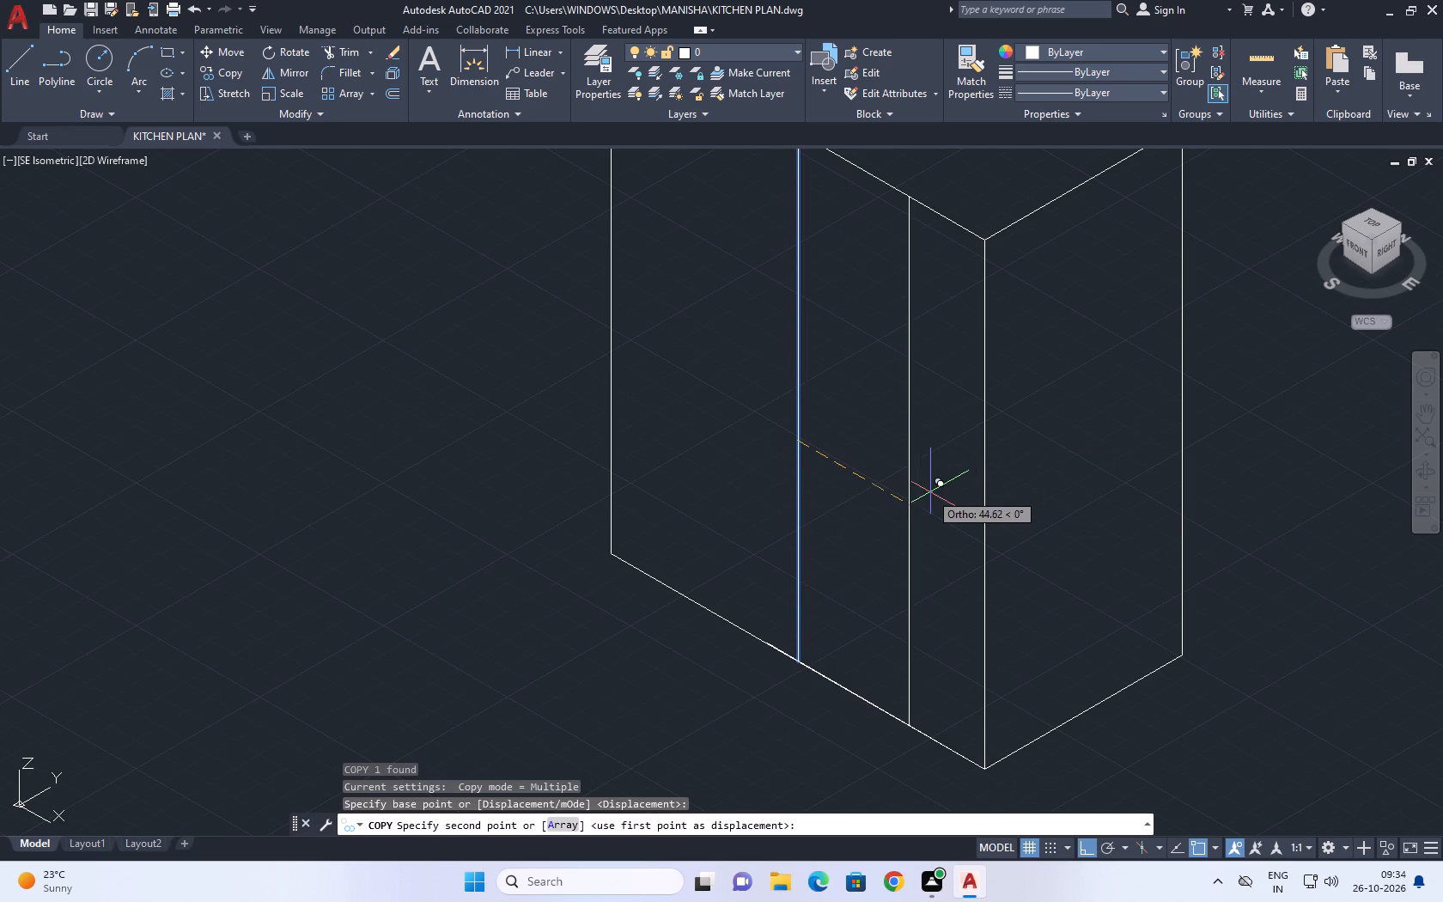
type("44")
key("Return")
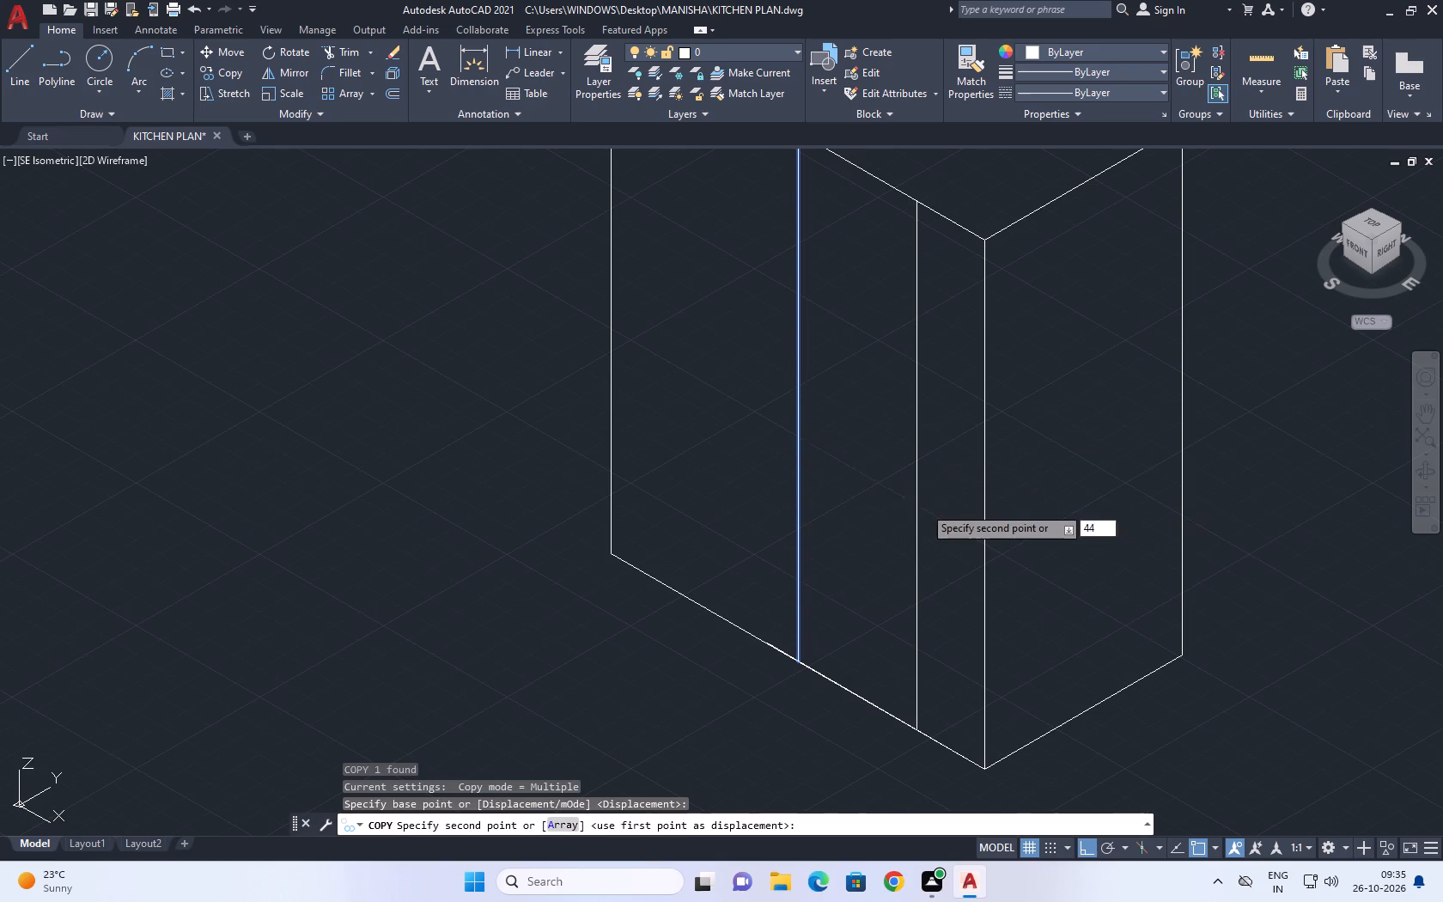
key("space")
Copy the central vertical dividing line 44 units in the negative X direction, toward the panel's outer edge.
left_click(792, 438)
left_click(792, 470)
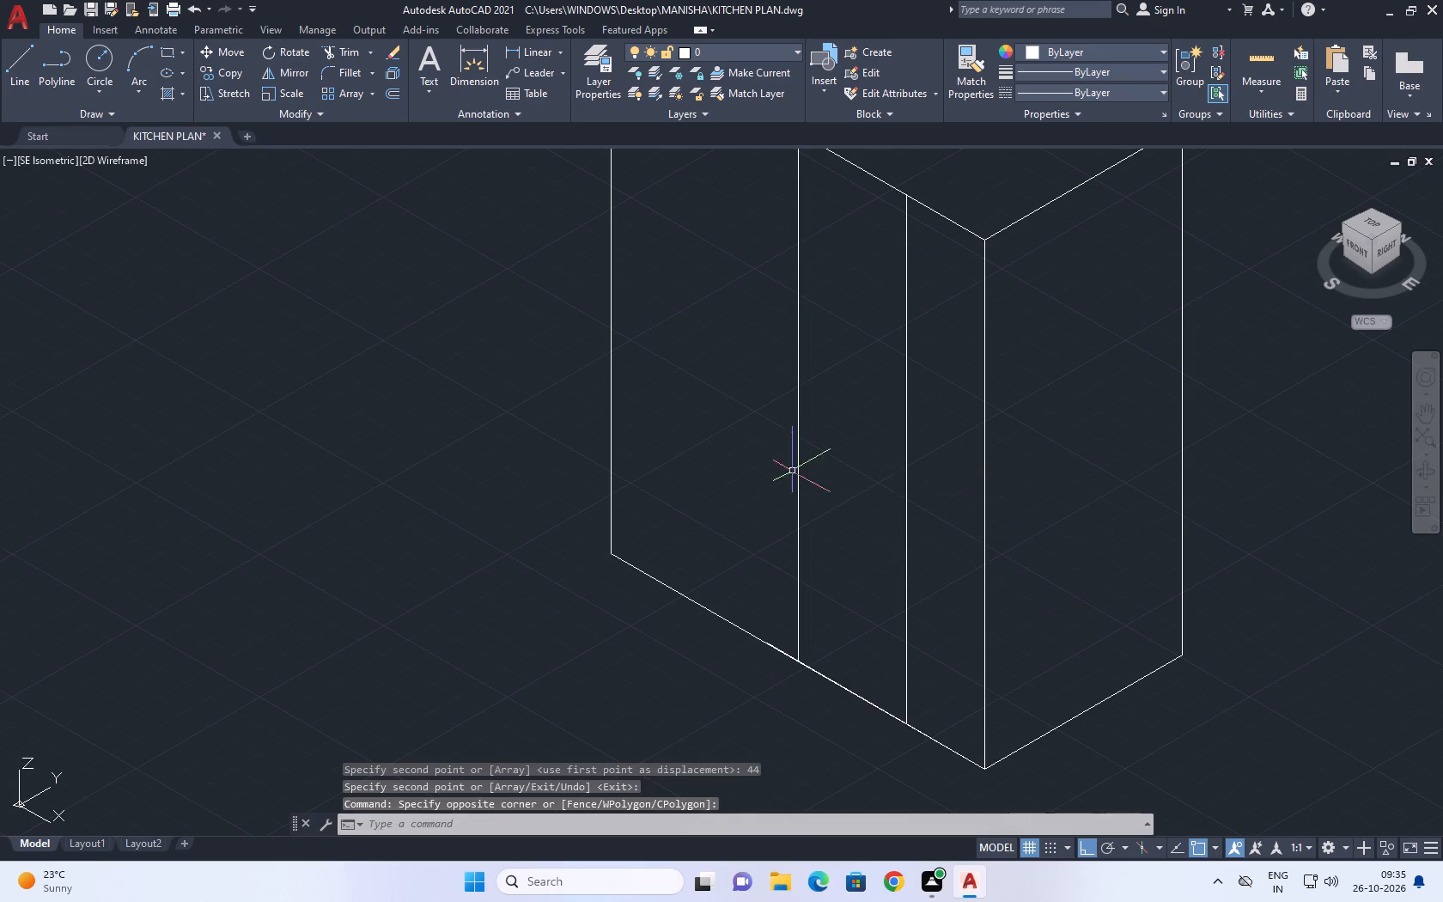
left_click(799, 500)
key("c")
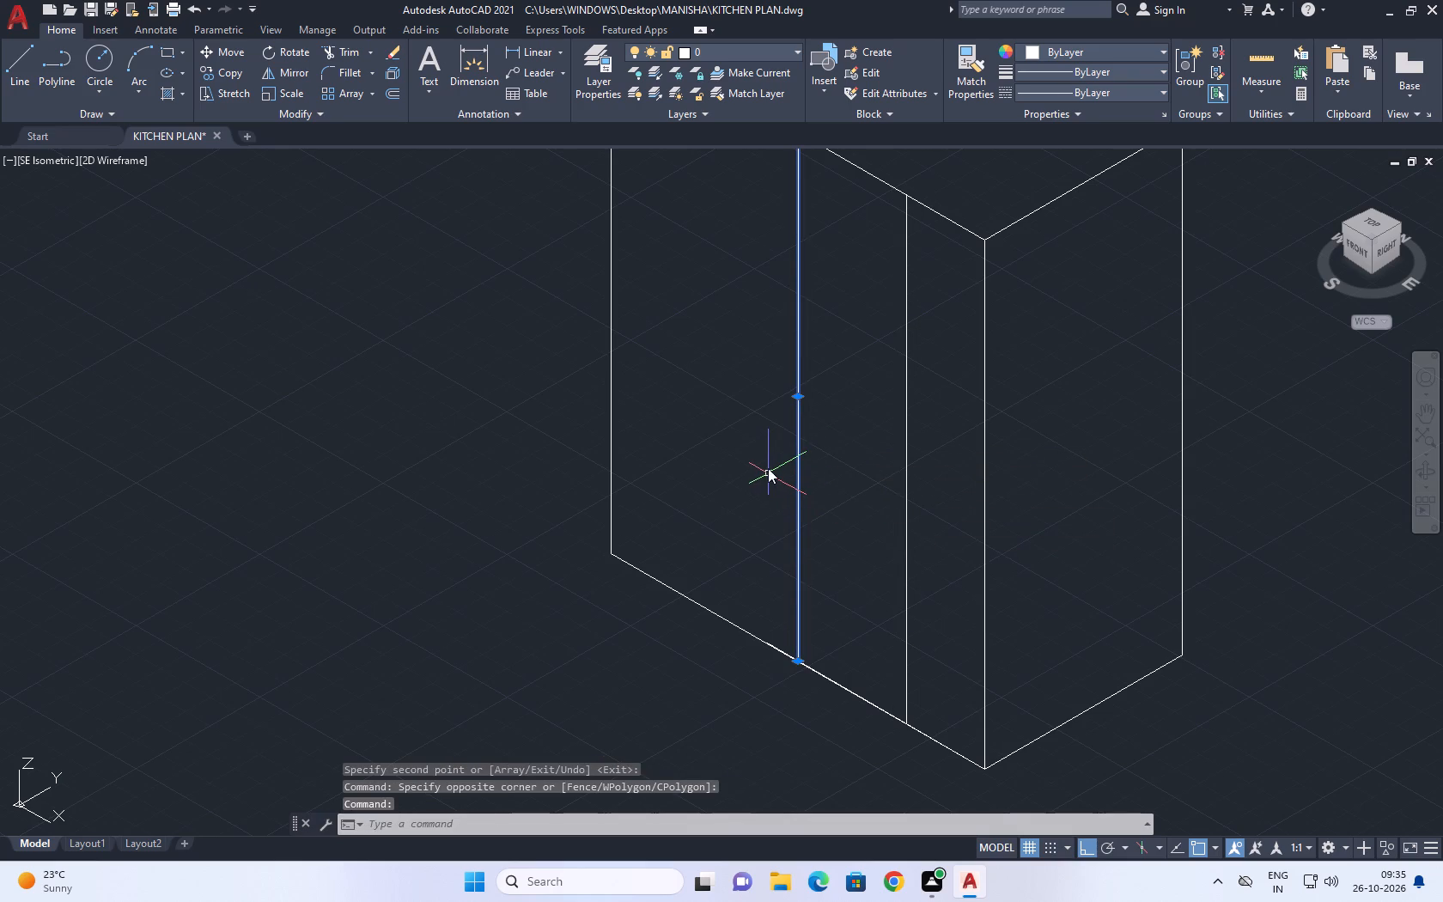
key("o")
key("space")
left_click(801, 503)
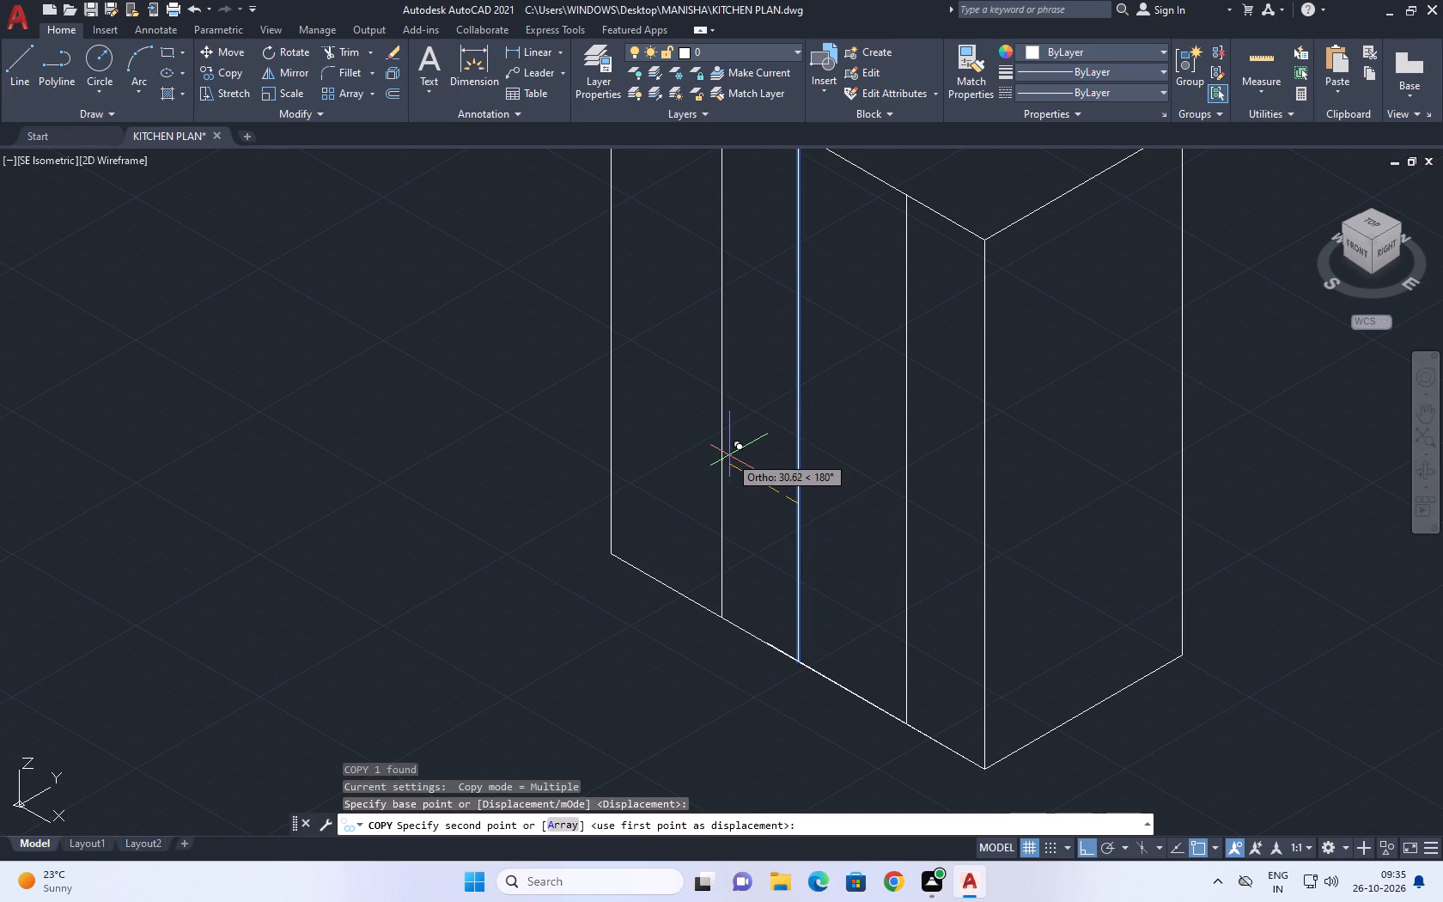
type("44")
key("Return")
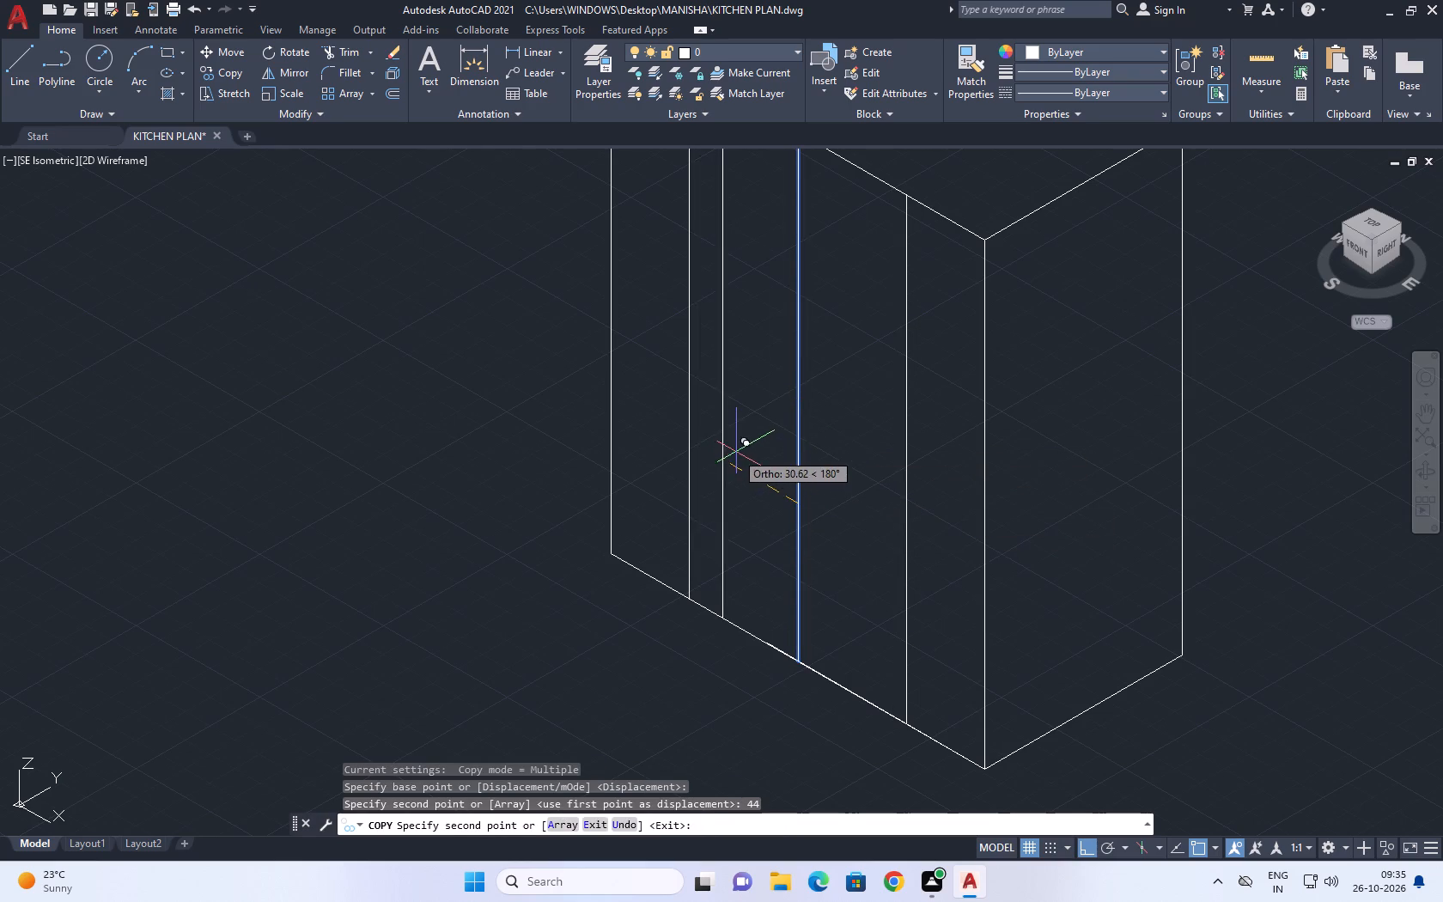
key("Escape")
middle_click_drag(764, 434, 761, 473)
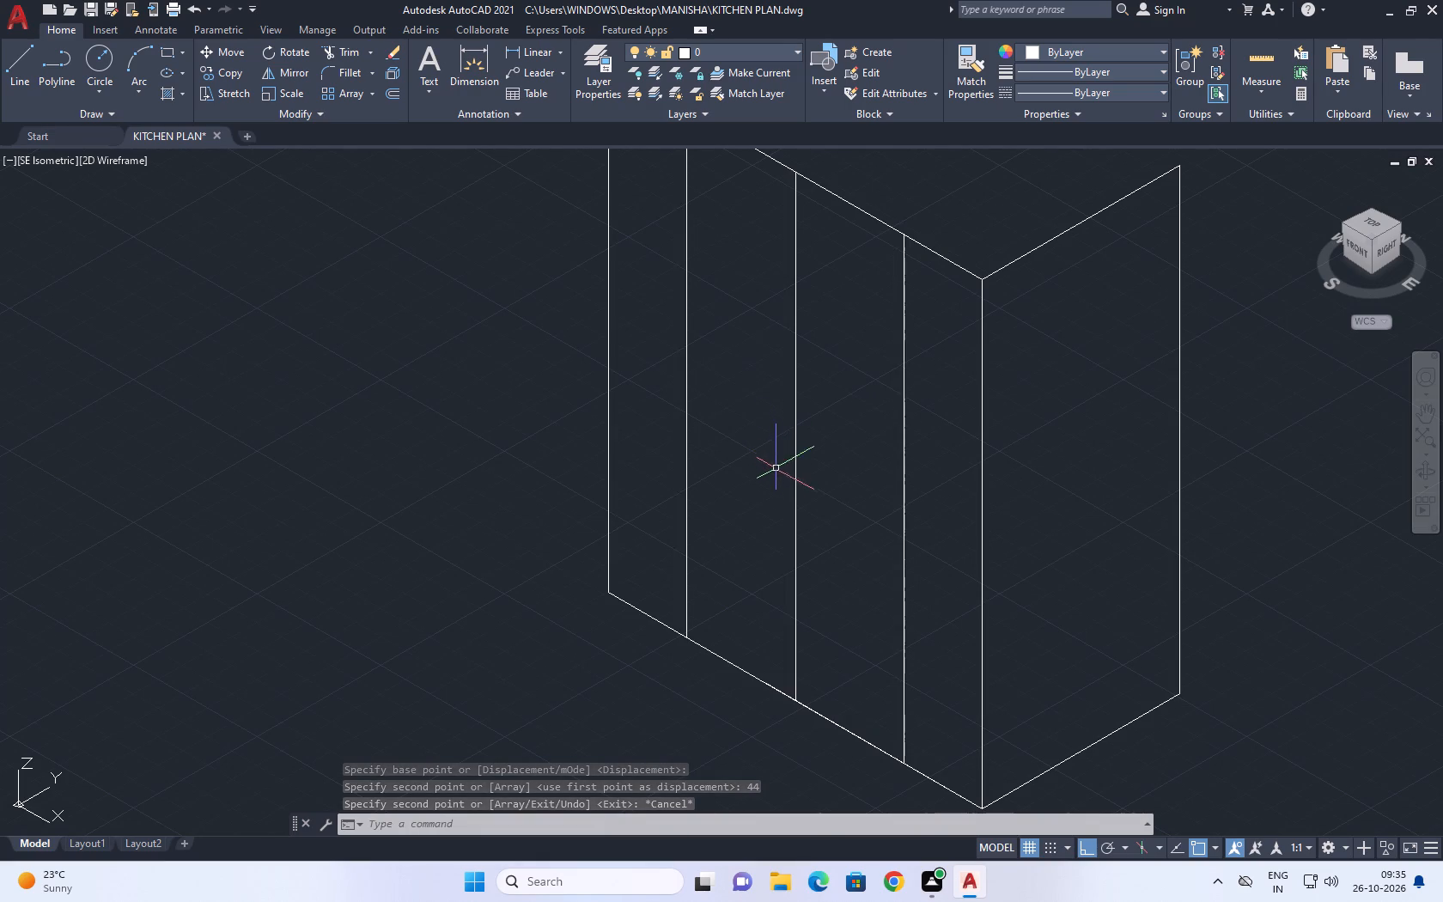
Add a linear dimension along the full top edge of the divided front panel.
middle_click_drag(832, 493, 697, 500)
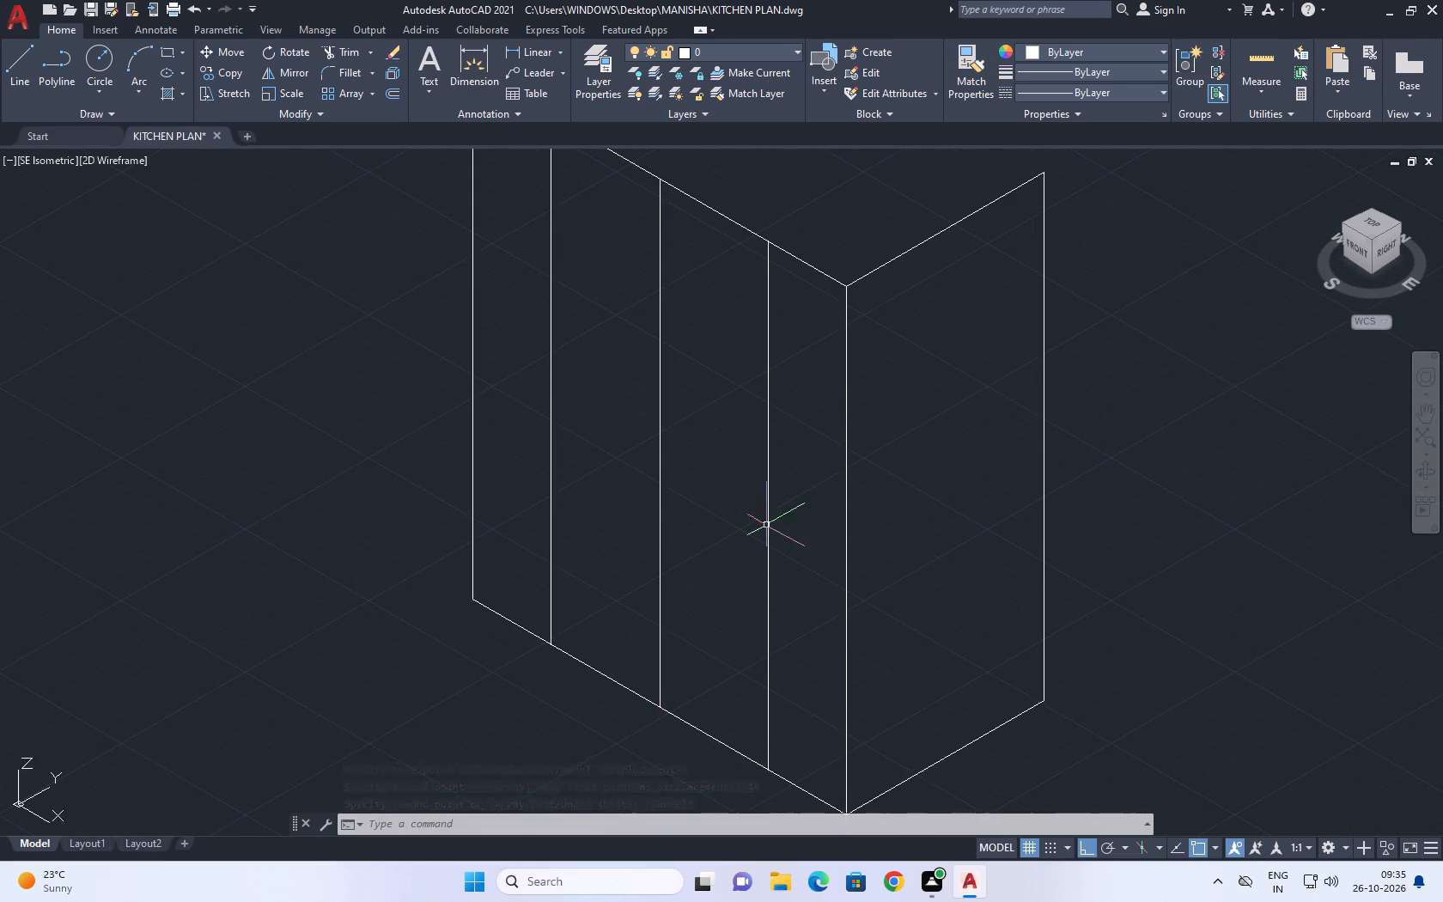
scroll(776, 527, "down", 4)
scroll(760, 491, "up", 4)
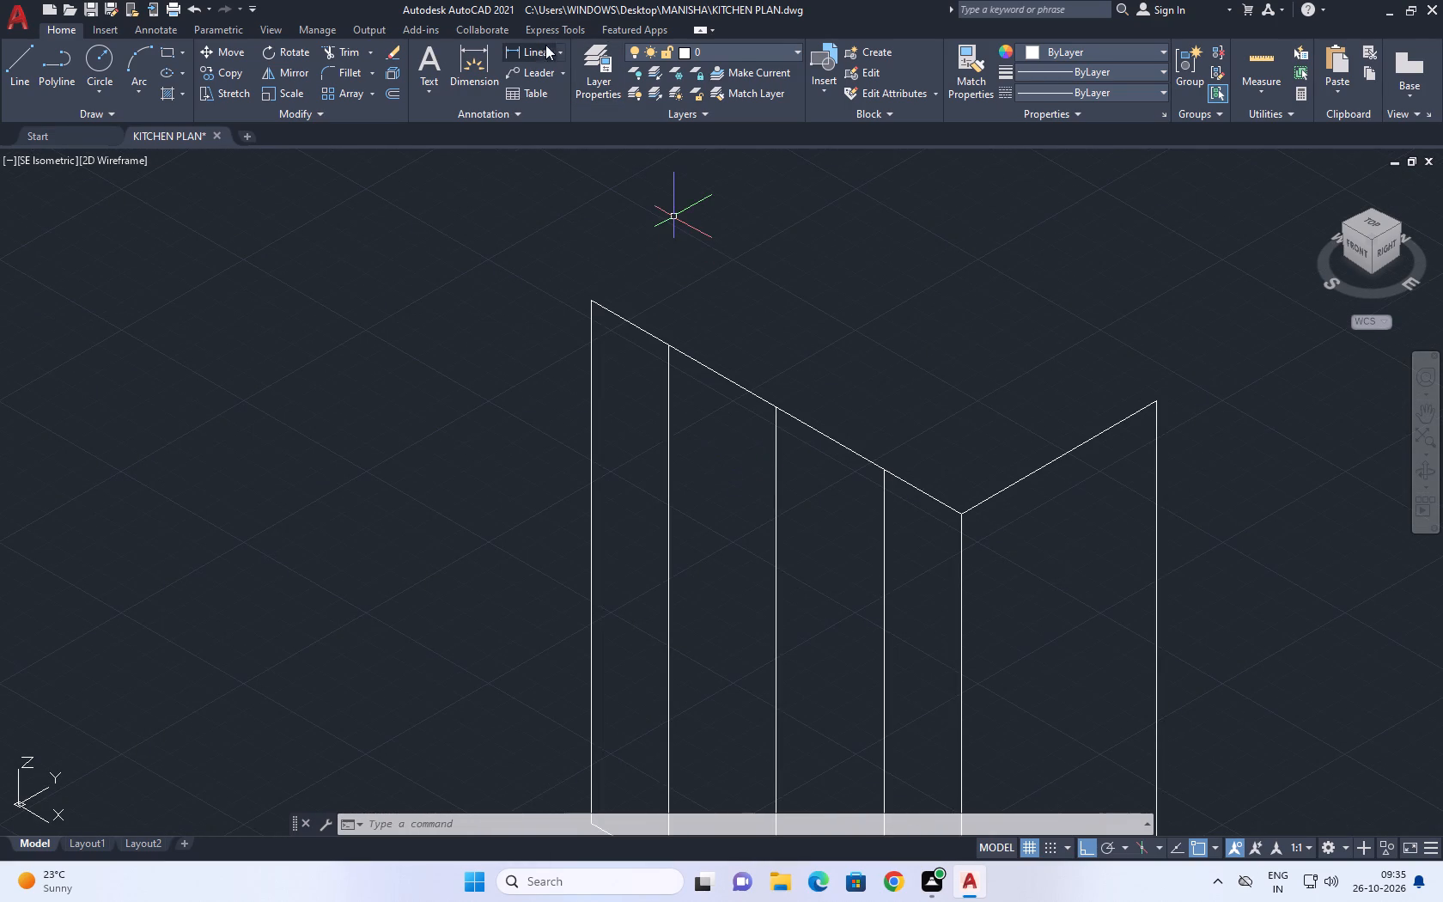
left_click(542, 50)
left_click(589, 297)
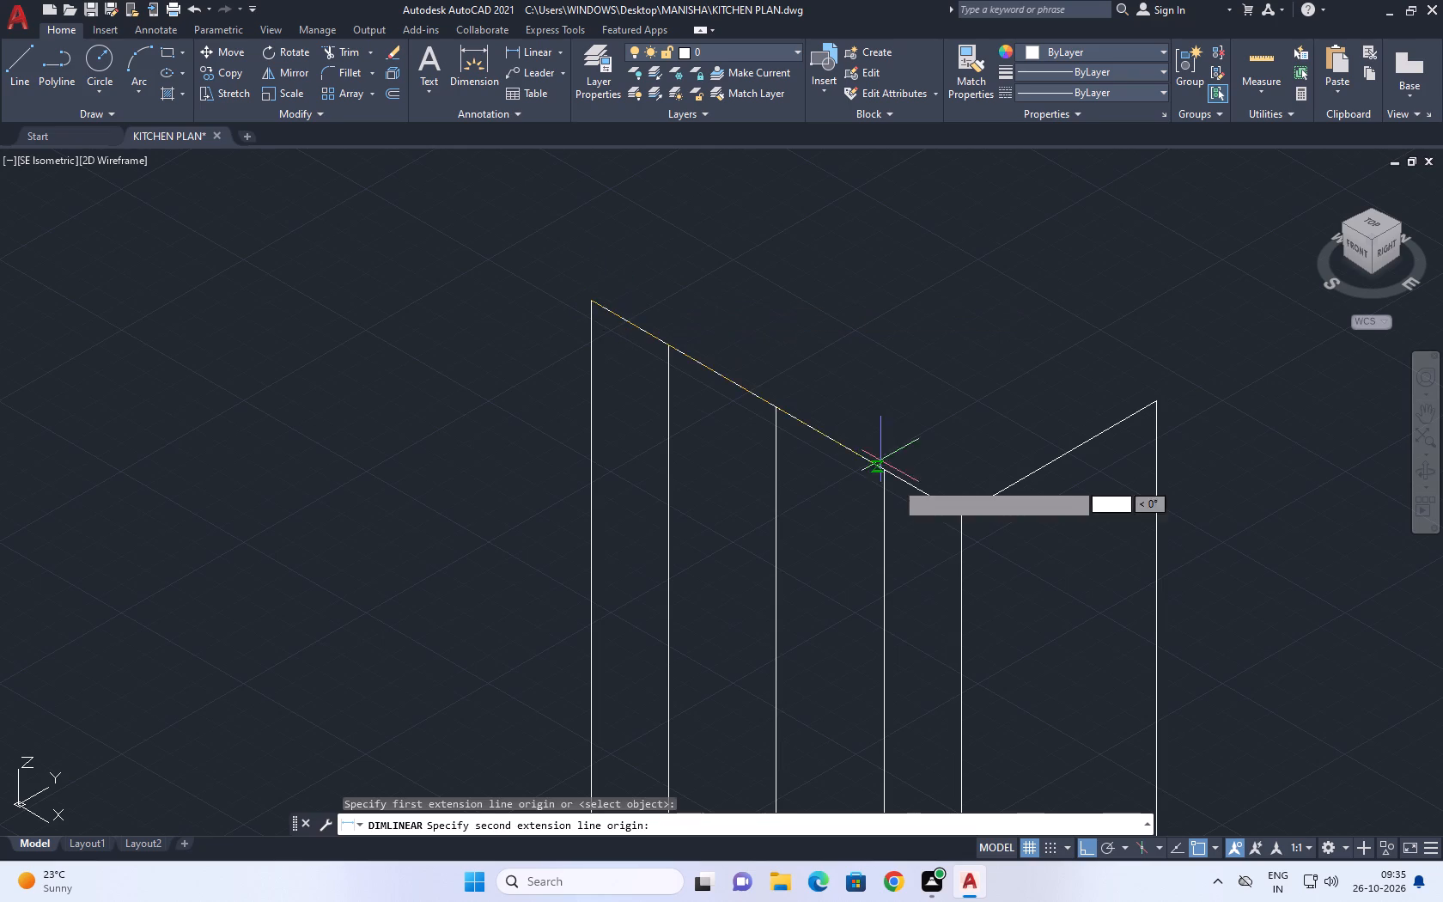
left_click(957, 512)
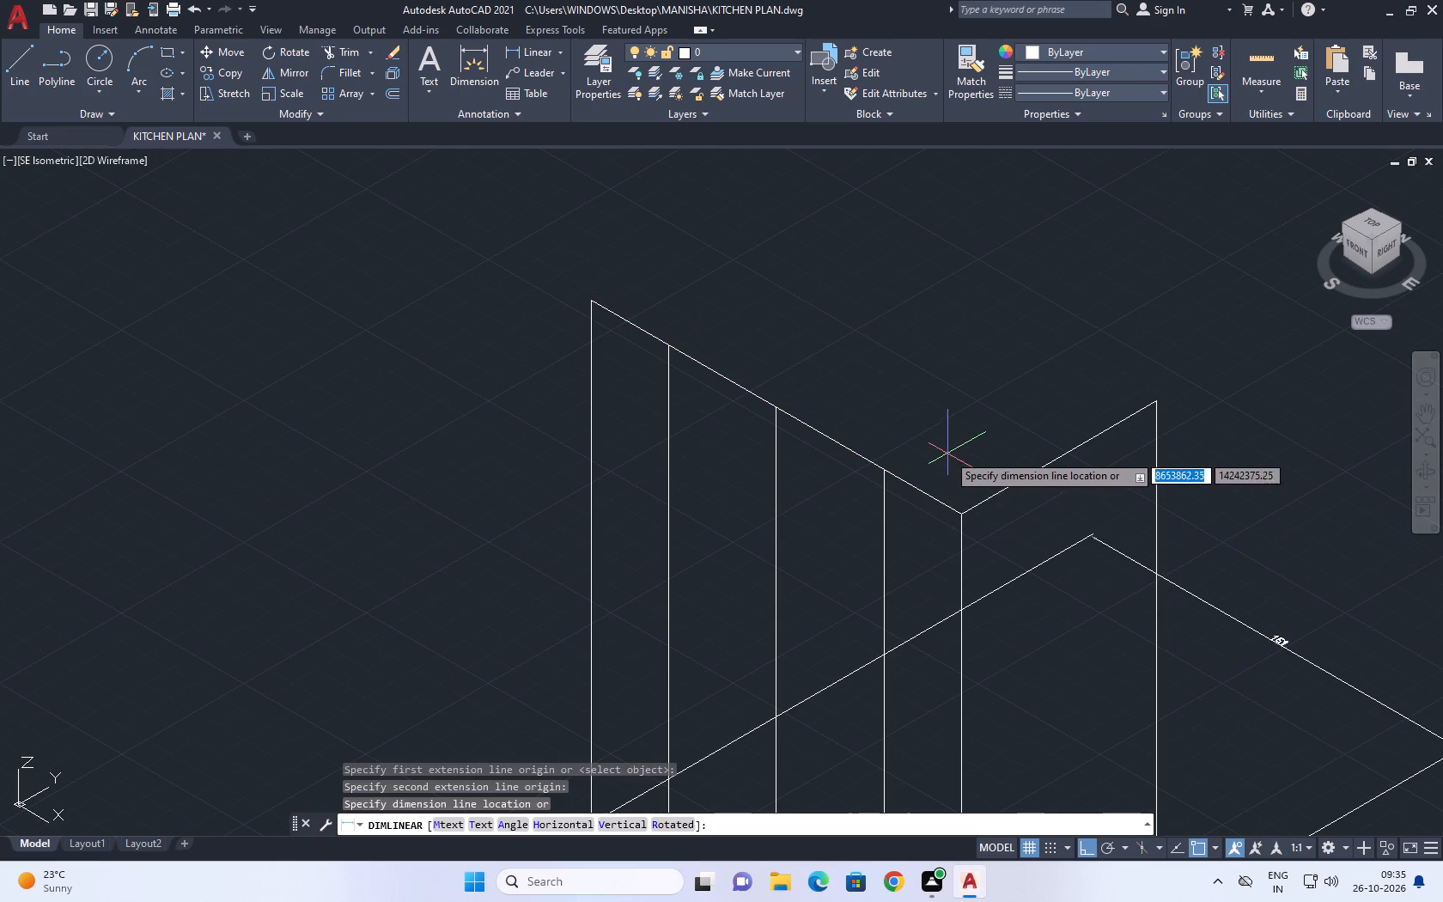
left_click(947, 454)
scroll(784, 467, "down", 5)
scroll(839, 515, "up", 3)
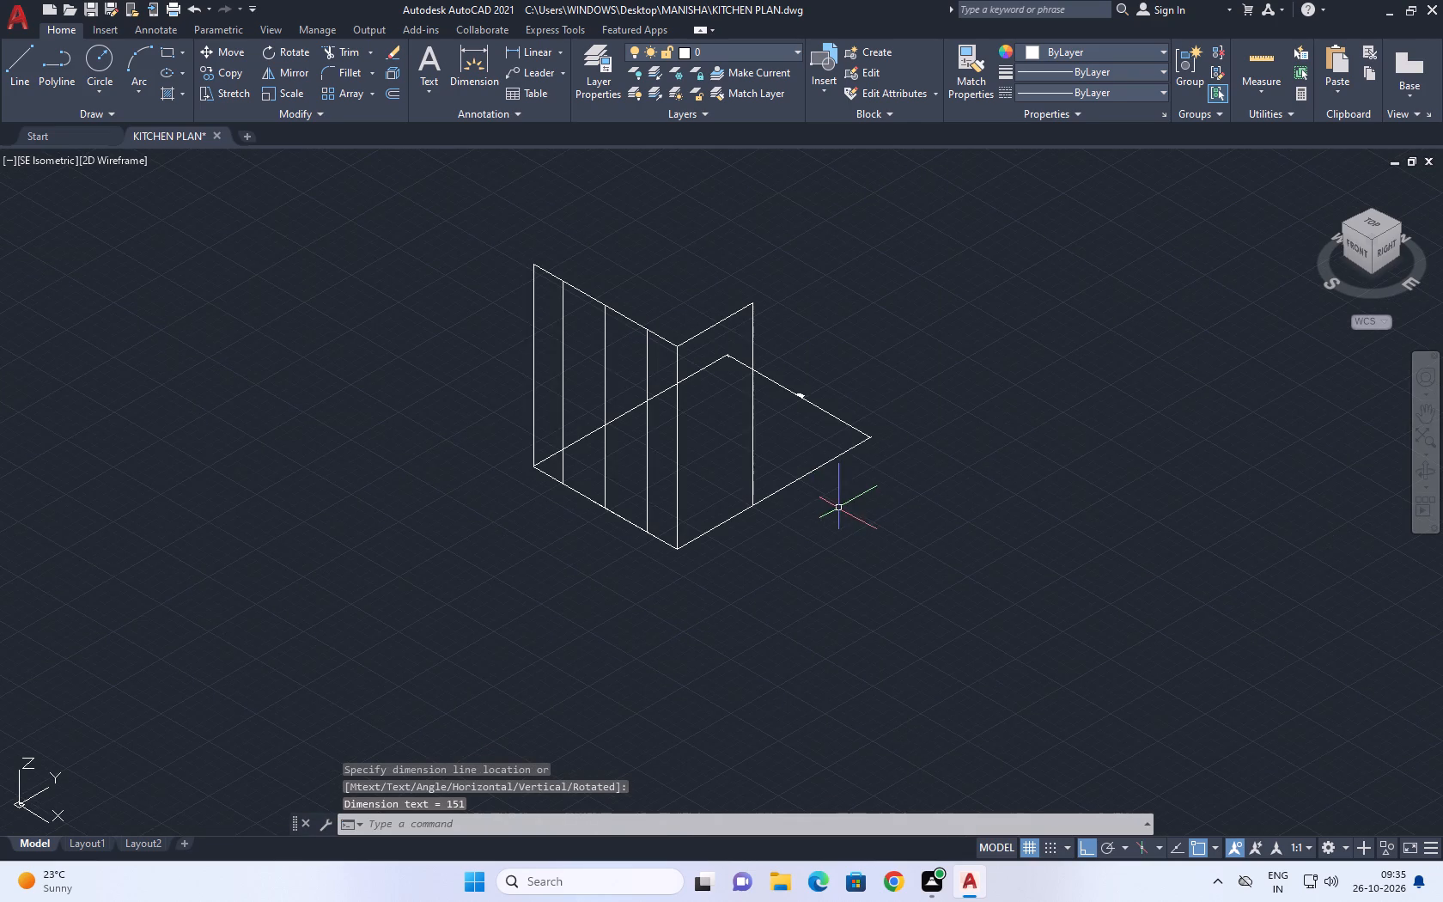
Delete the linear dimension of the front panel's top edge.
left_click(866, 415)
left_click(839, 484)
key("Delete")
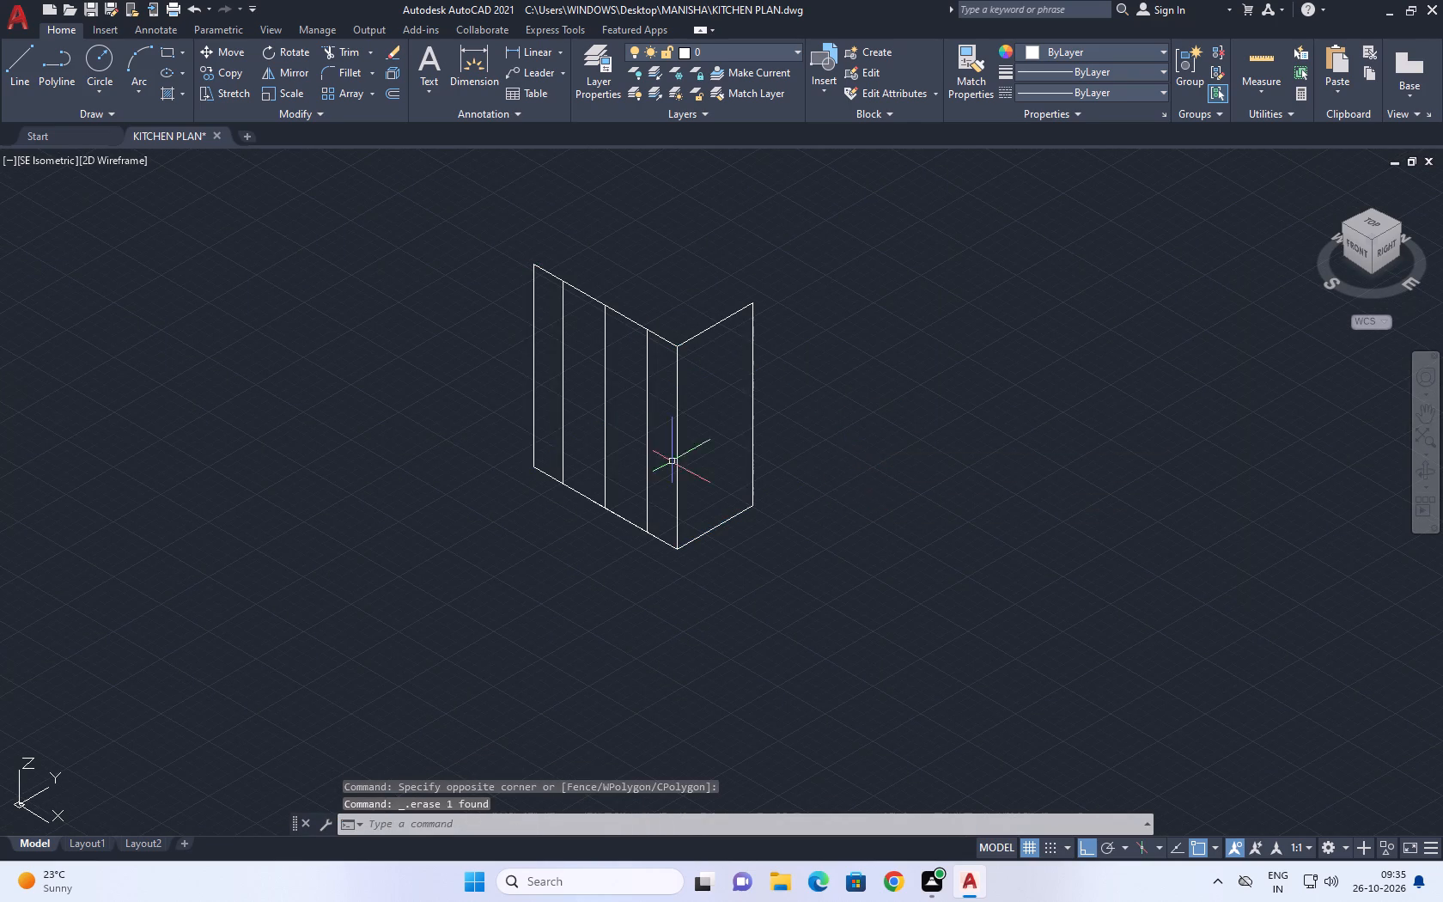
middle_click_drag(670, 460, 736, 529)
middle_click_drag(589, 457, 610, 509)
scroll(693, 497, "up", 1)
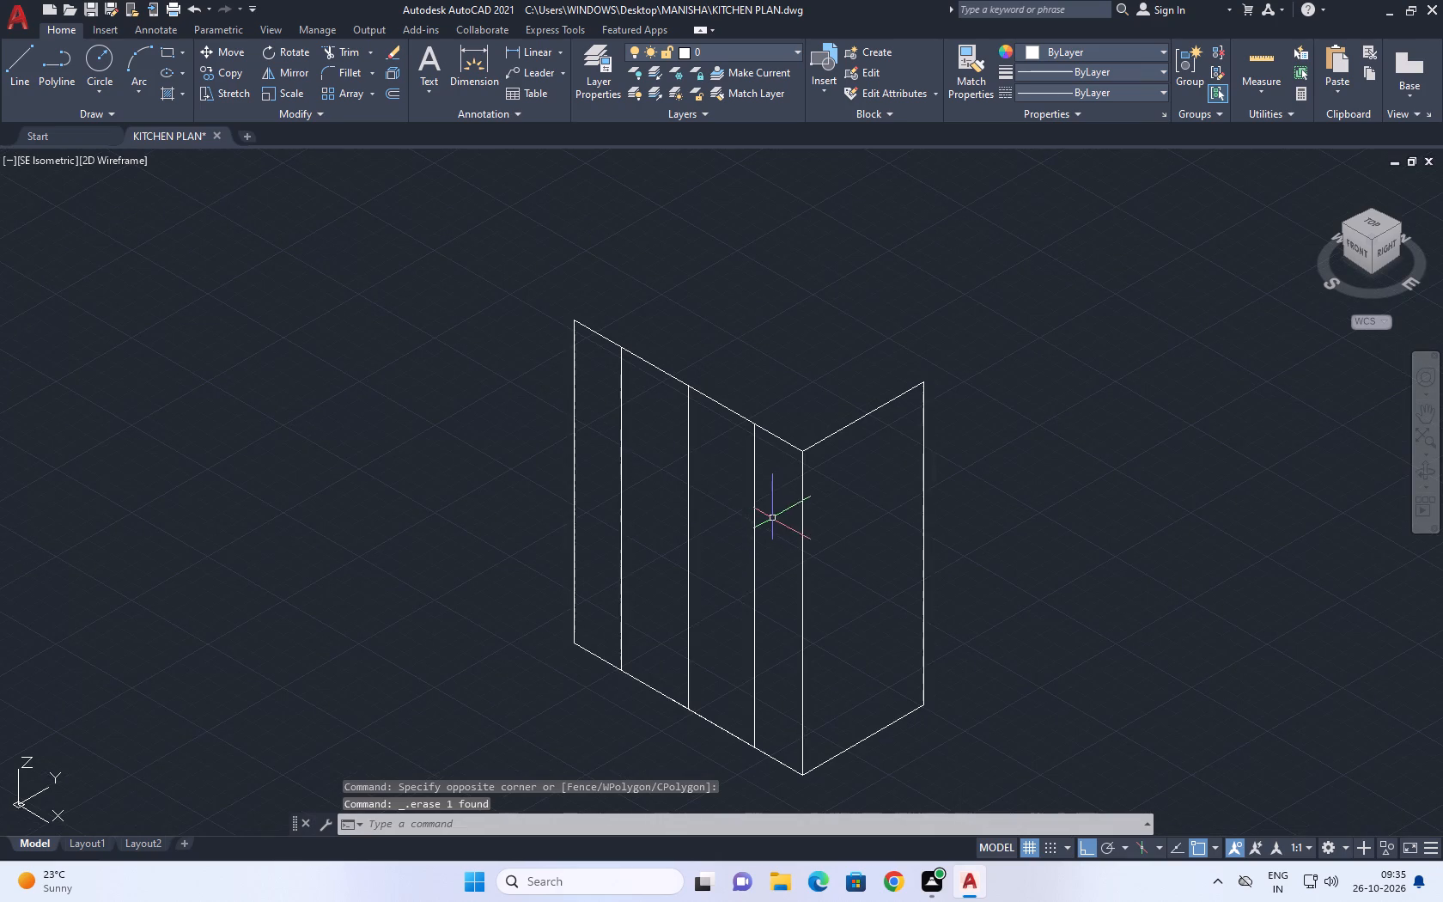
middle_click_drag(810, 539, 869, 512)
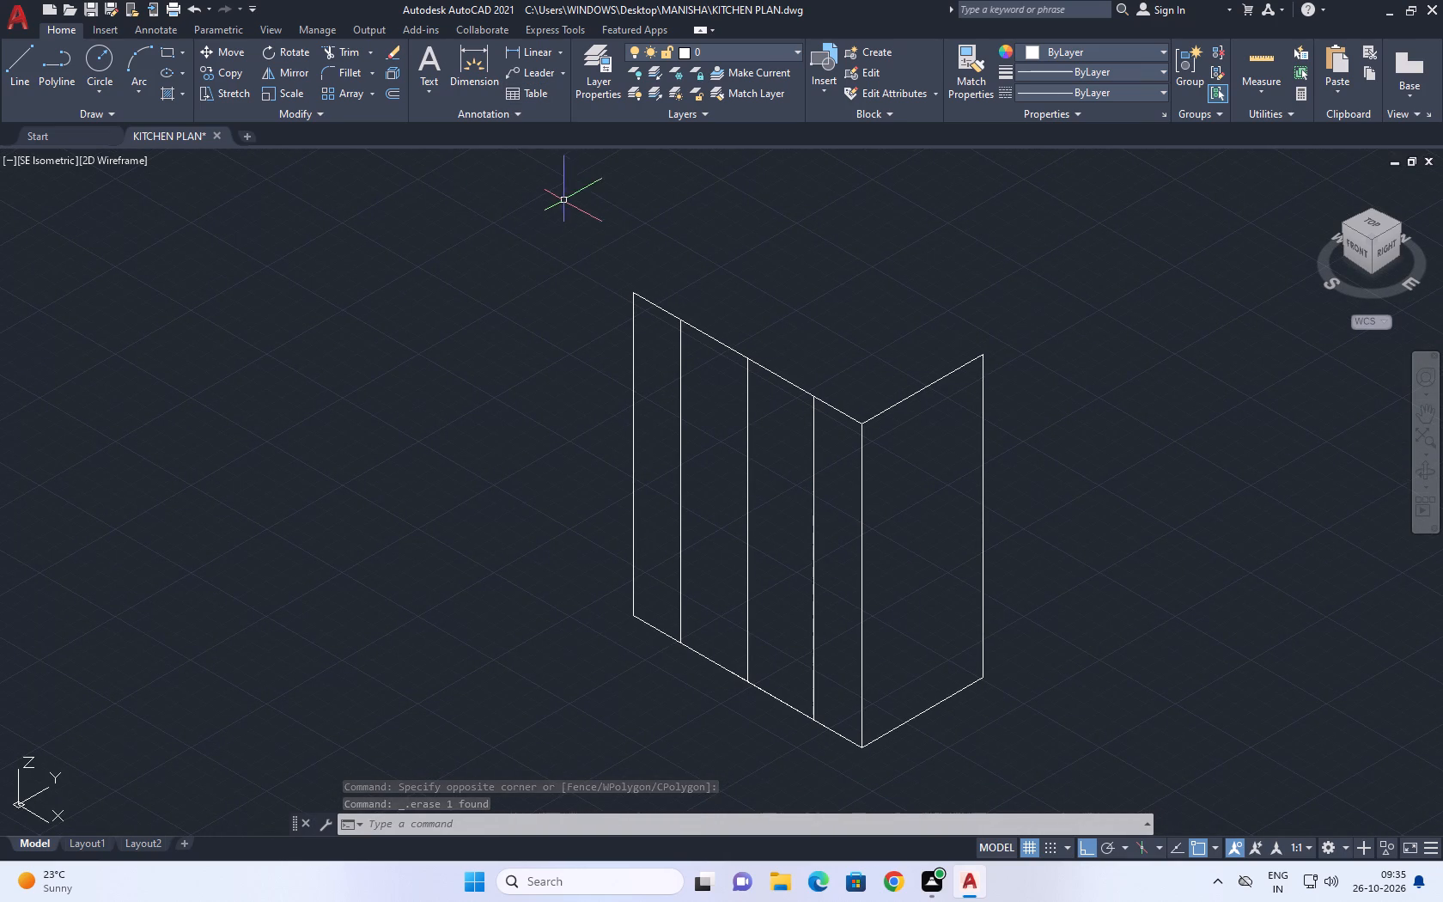
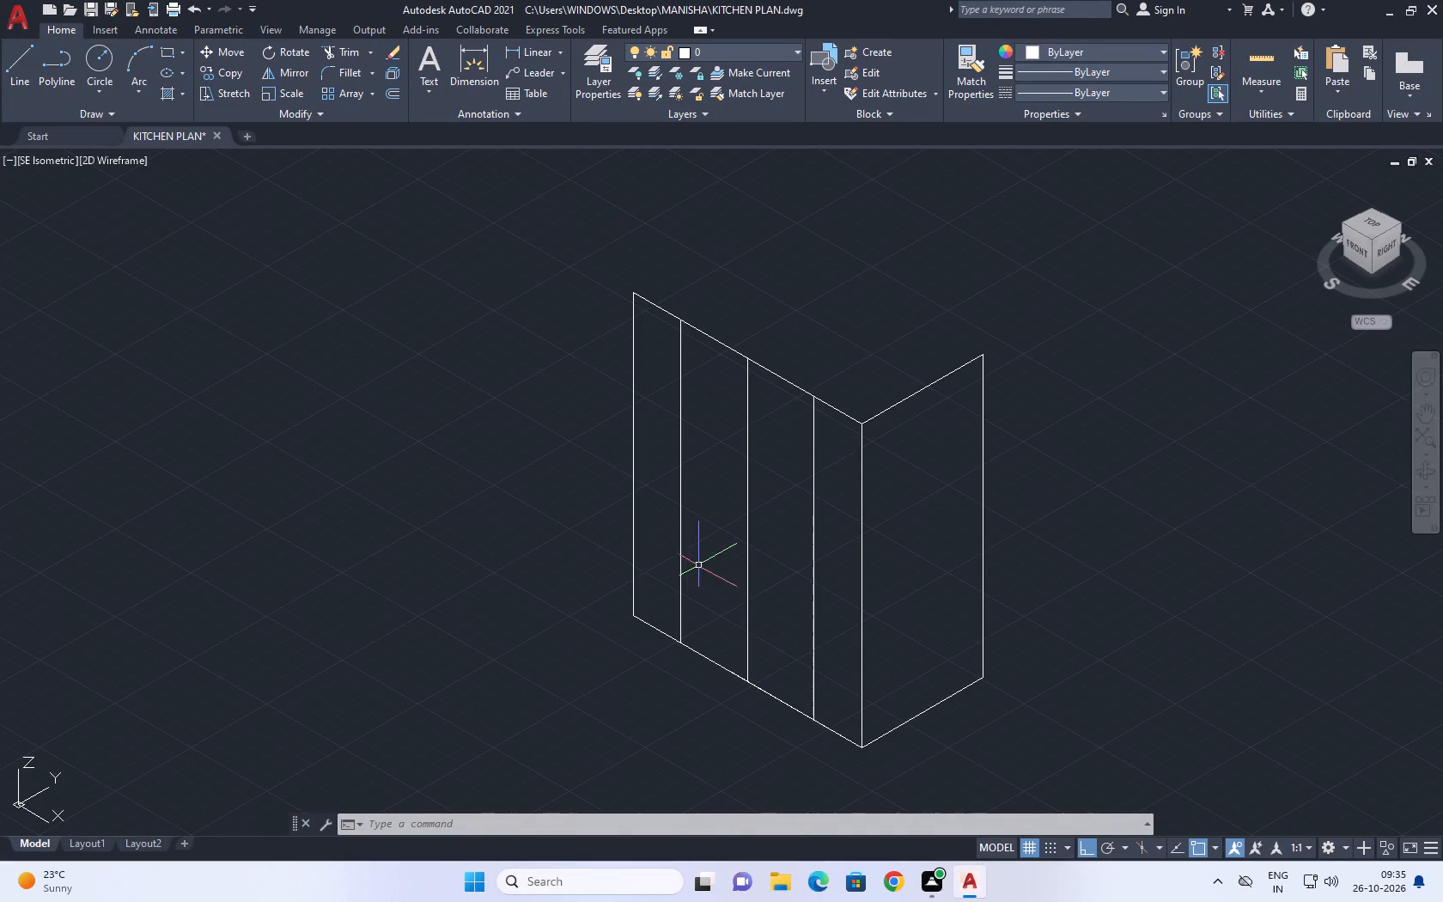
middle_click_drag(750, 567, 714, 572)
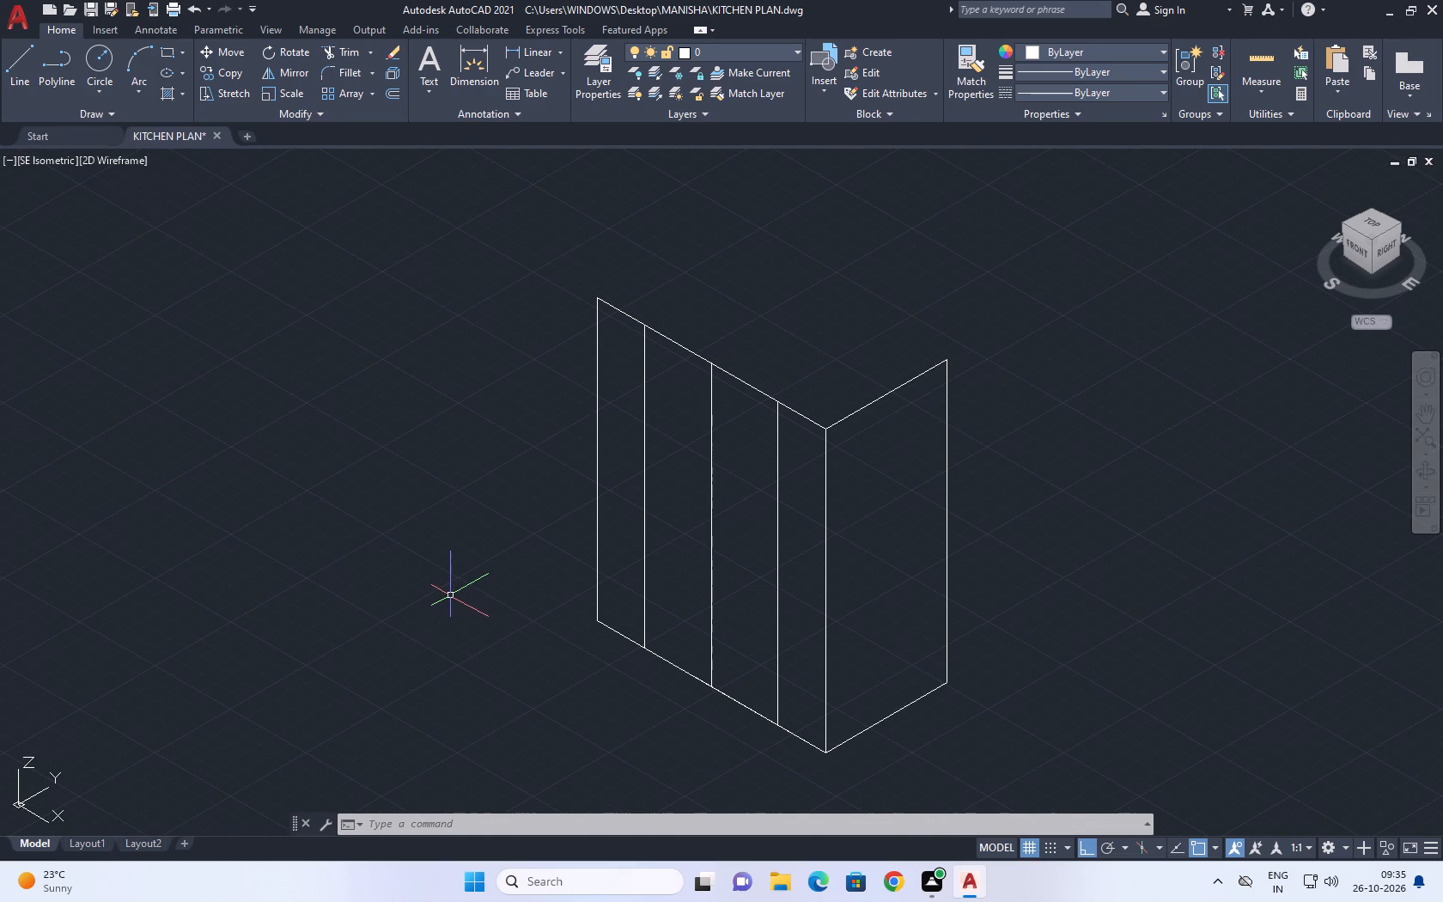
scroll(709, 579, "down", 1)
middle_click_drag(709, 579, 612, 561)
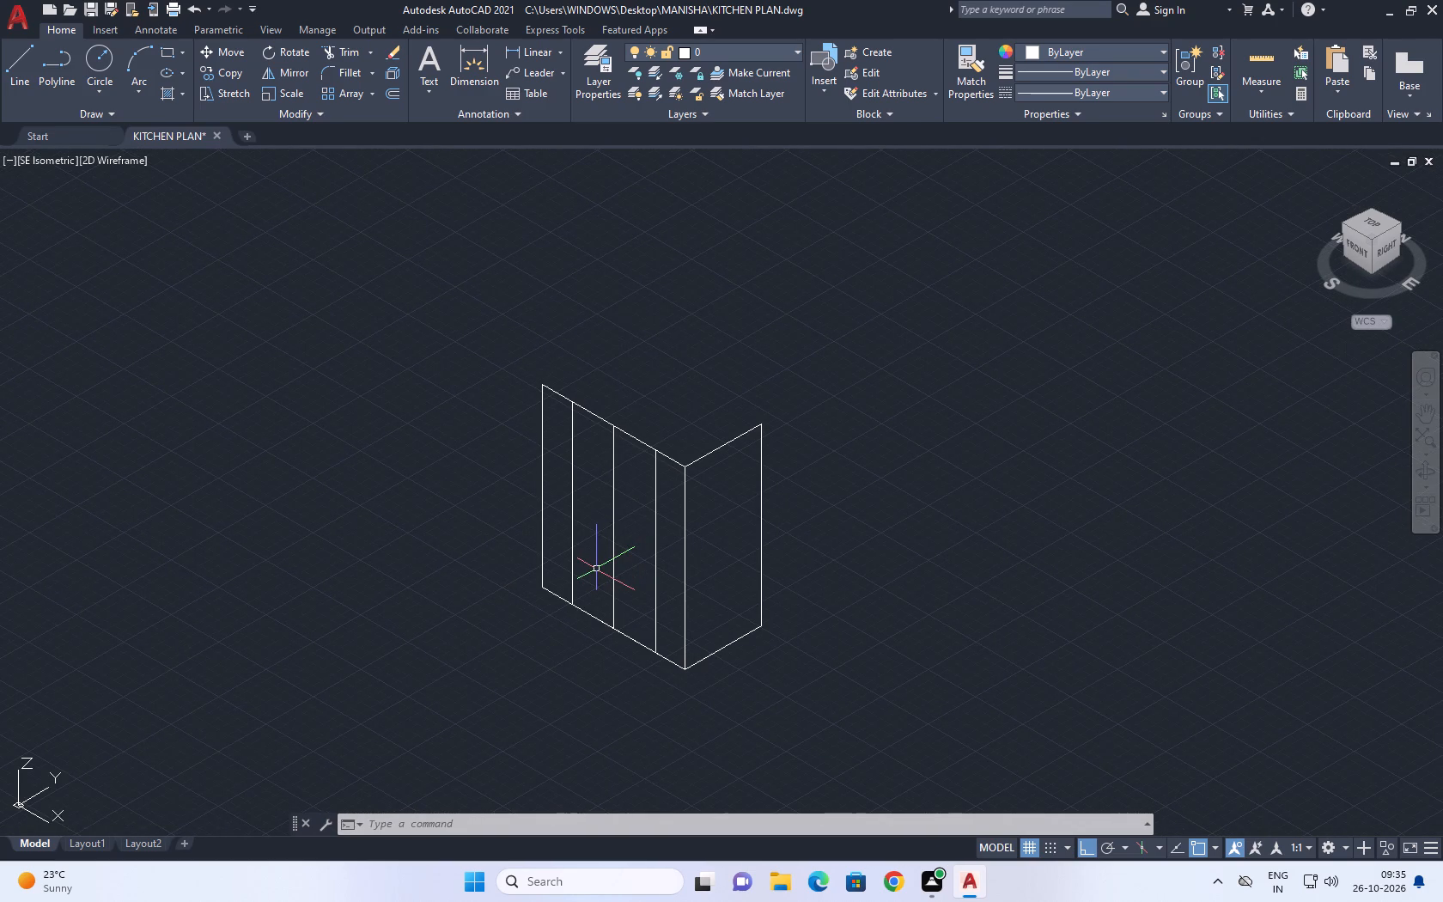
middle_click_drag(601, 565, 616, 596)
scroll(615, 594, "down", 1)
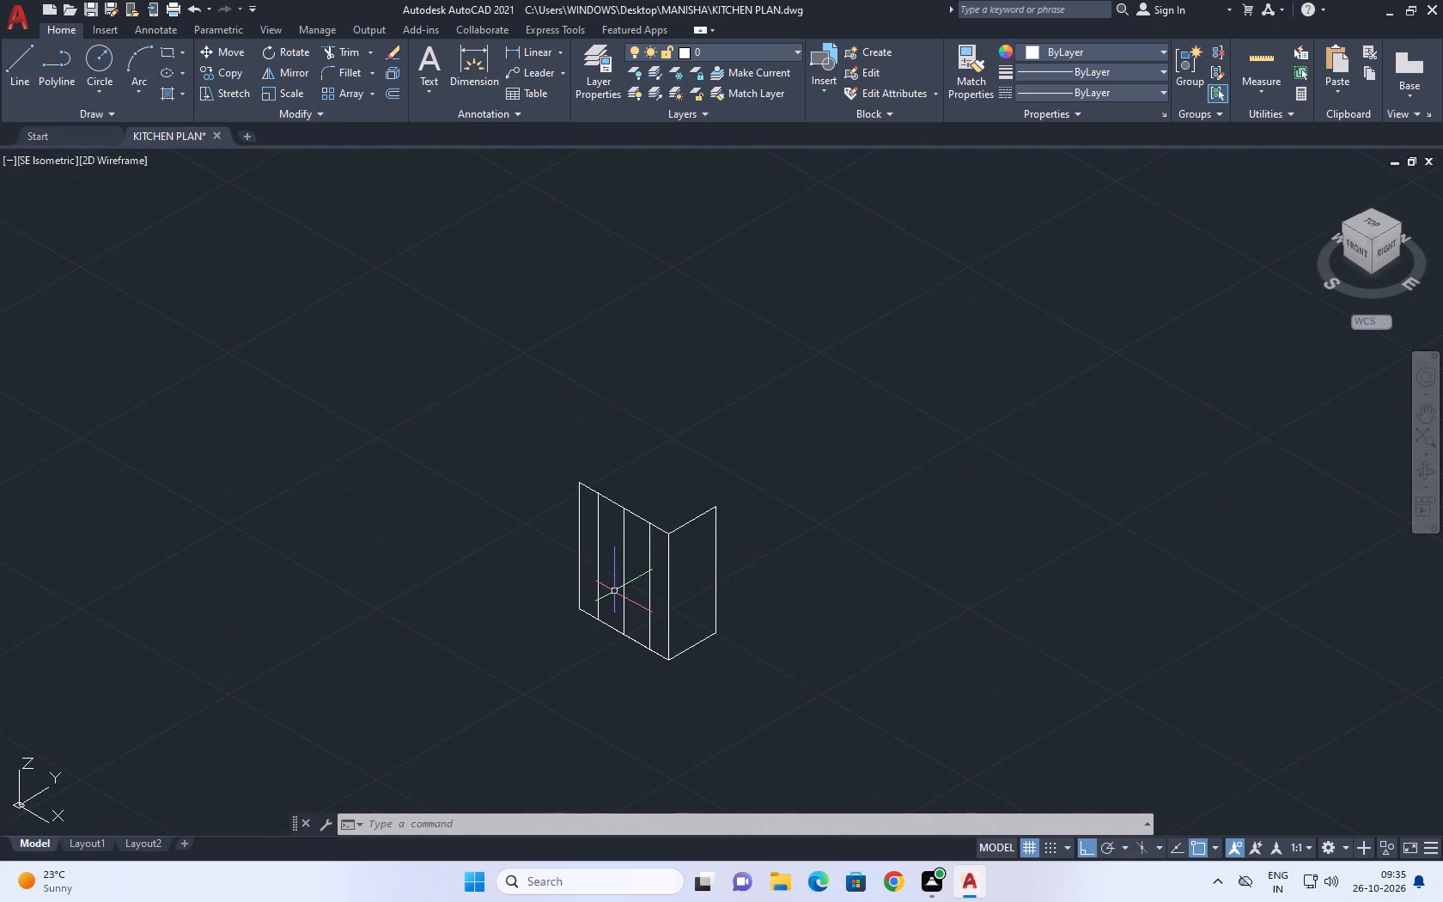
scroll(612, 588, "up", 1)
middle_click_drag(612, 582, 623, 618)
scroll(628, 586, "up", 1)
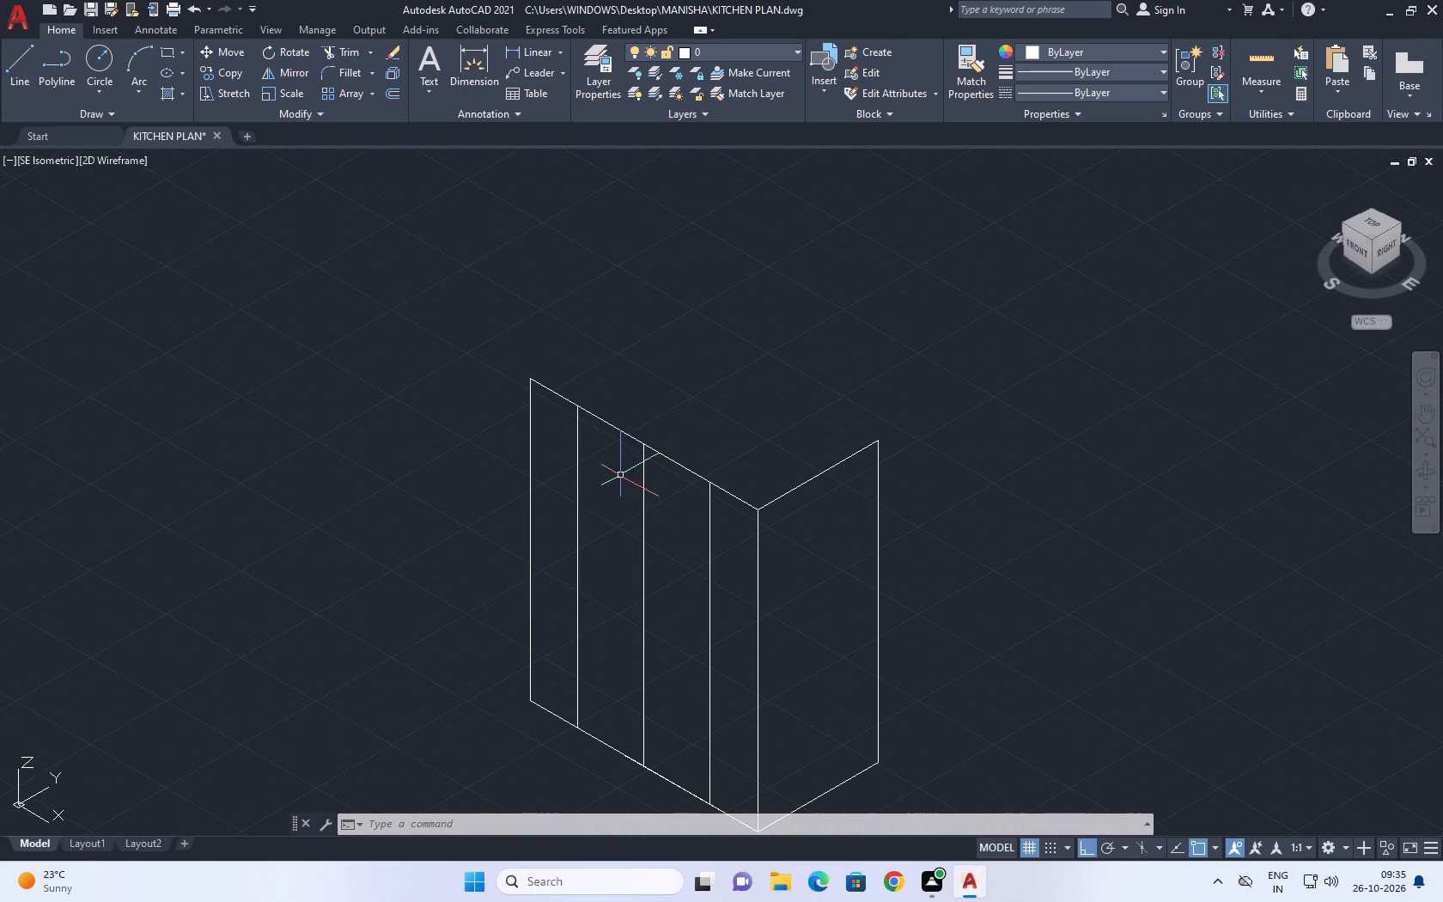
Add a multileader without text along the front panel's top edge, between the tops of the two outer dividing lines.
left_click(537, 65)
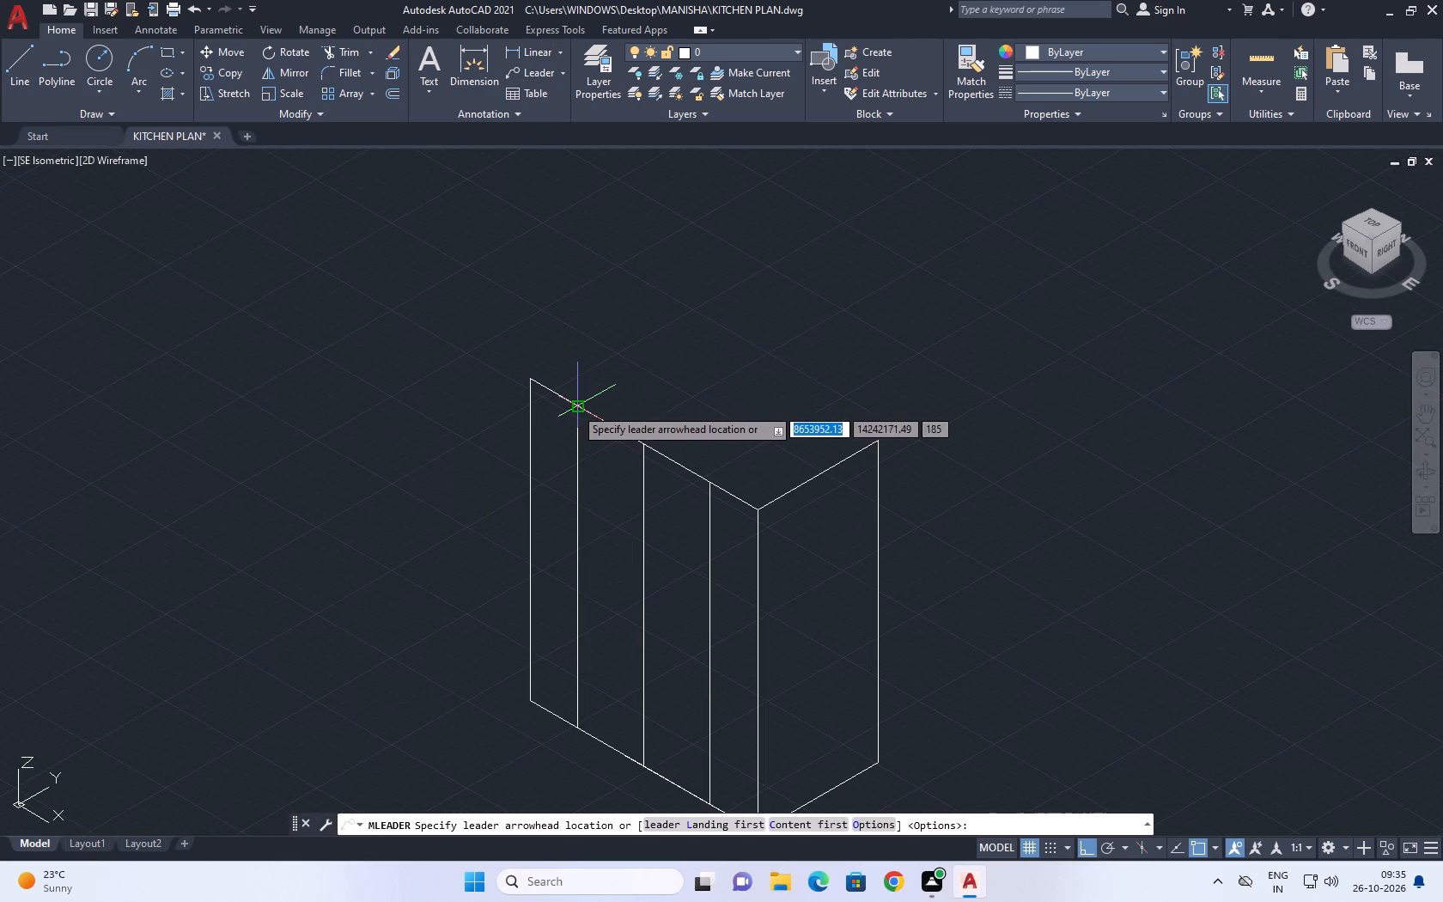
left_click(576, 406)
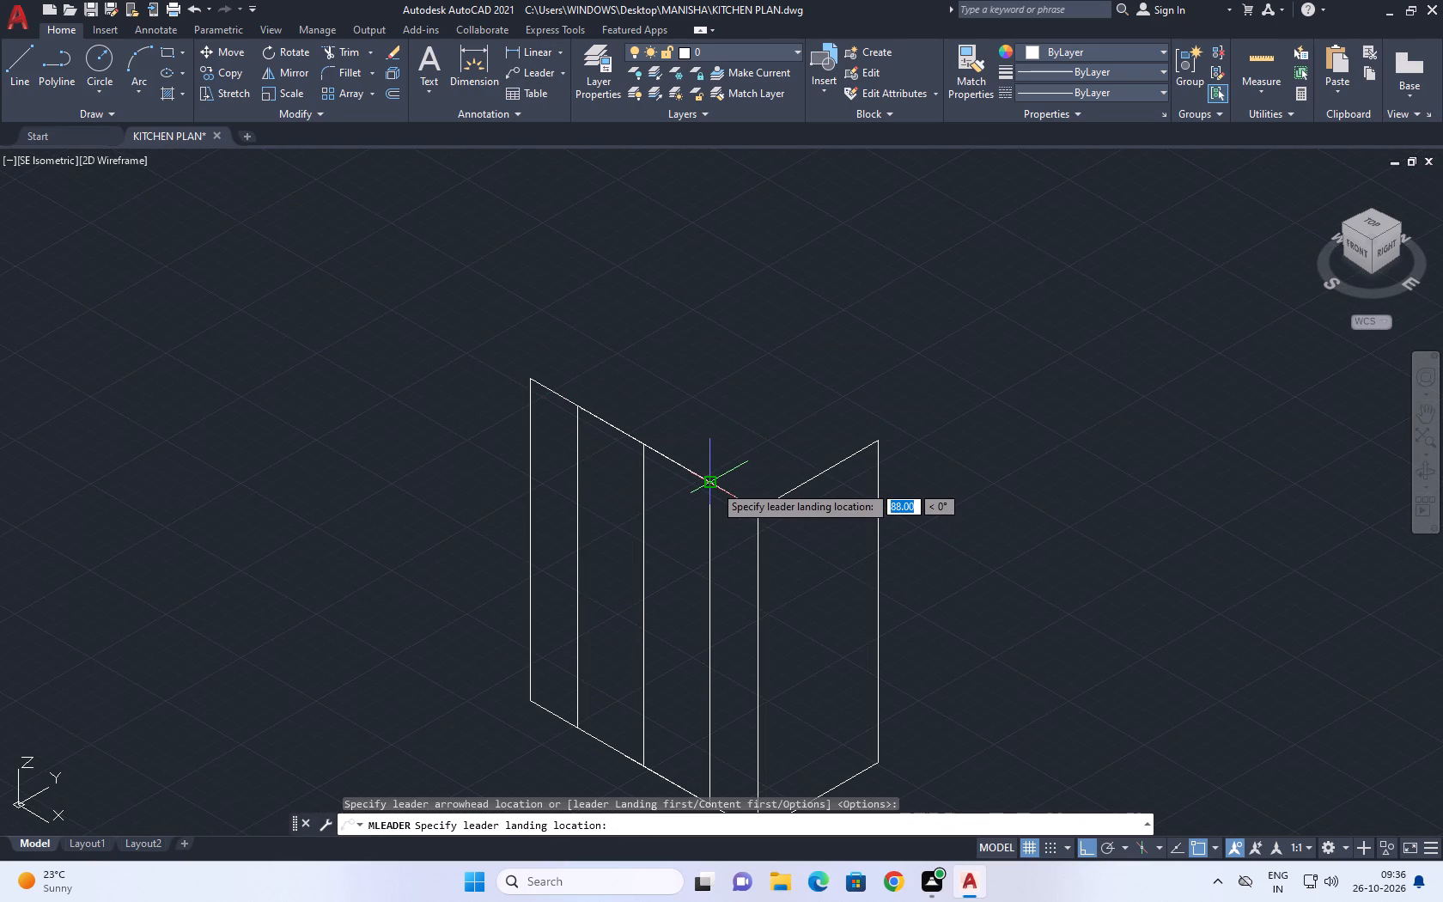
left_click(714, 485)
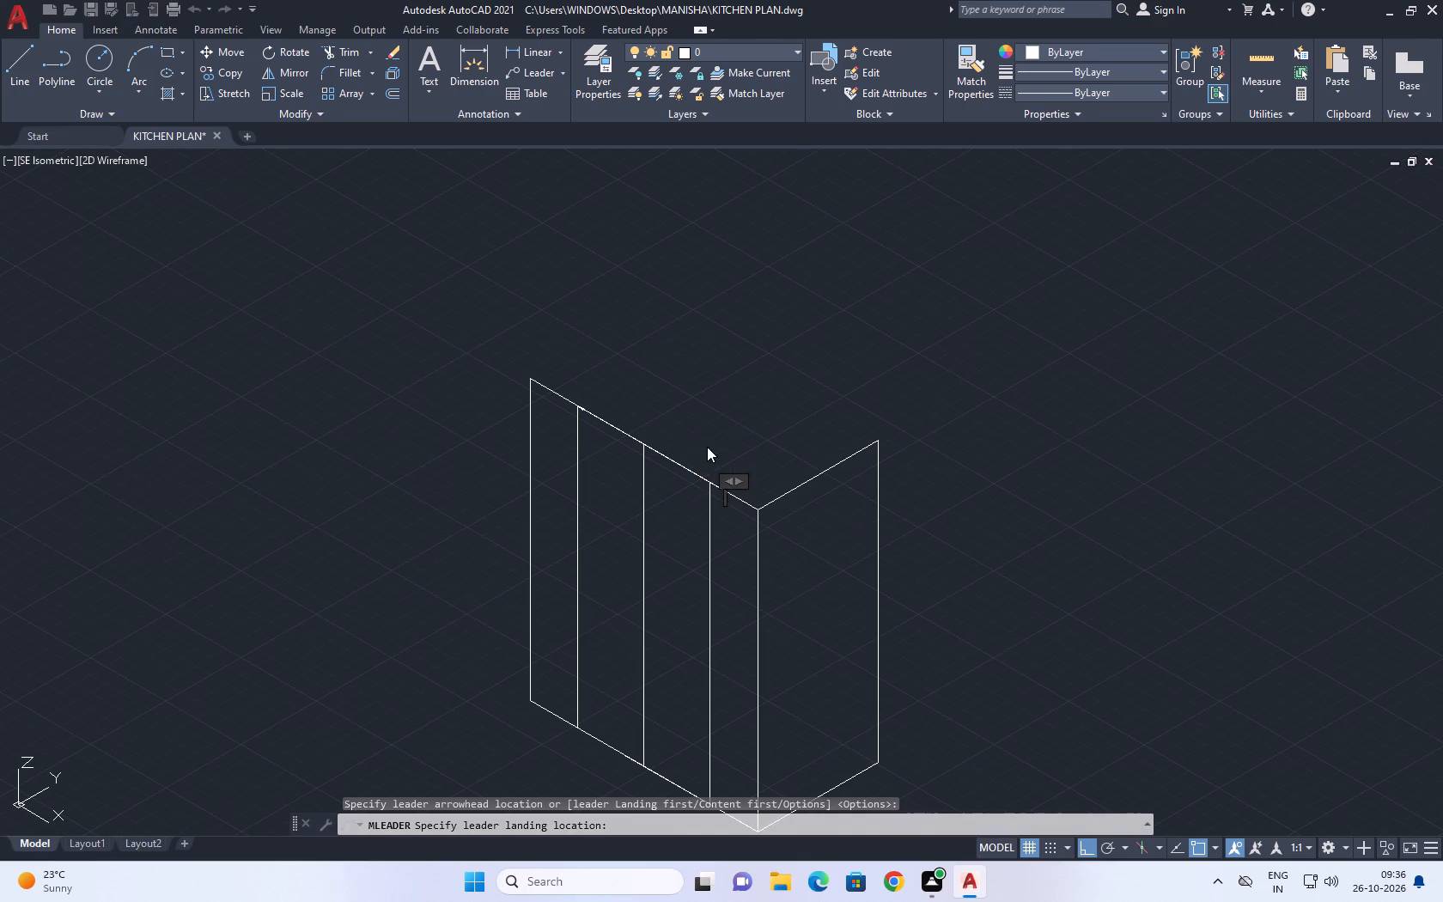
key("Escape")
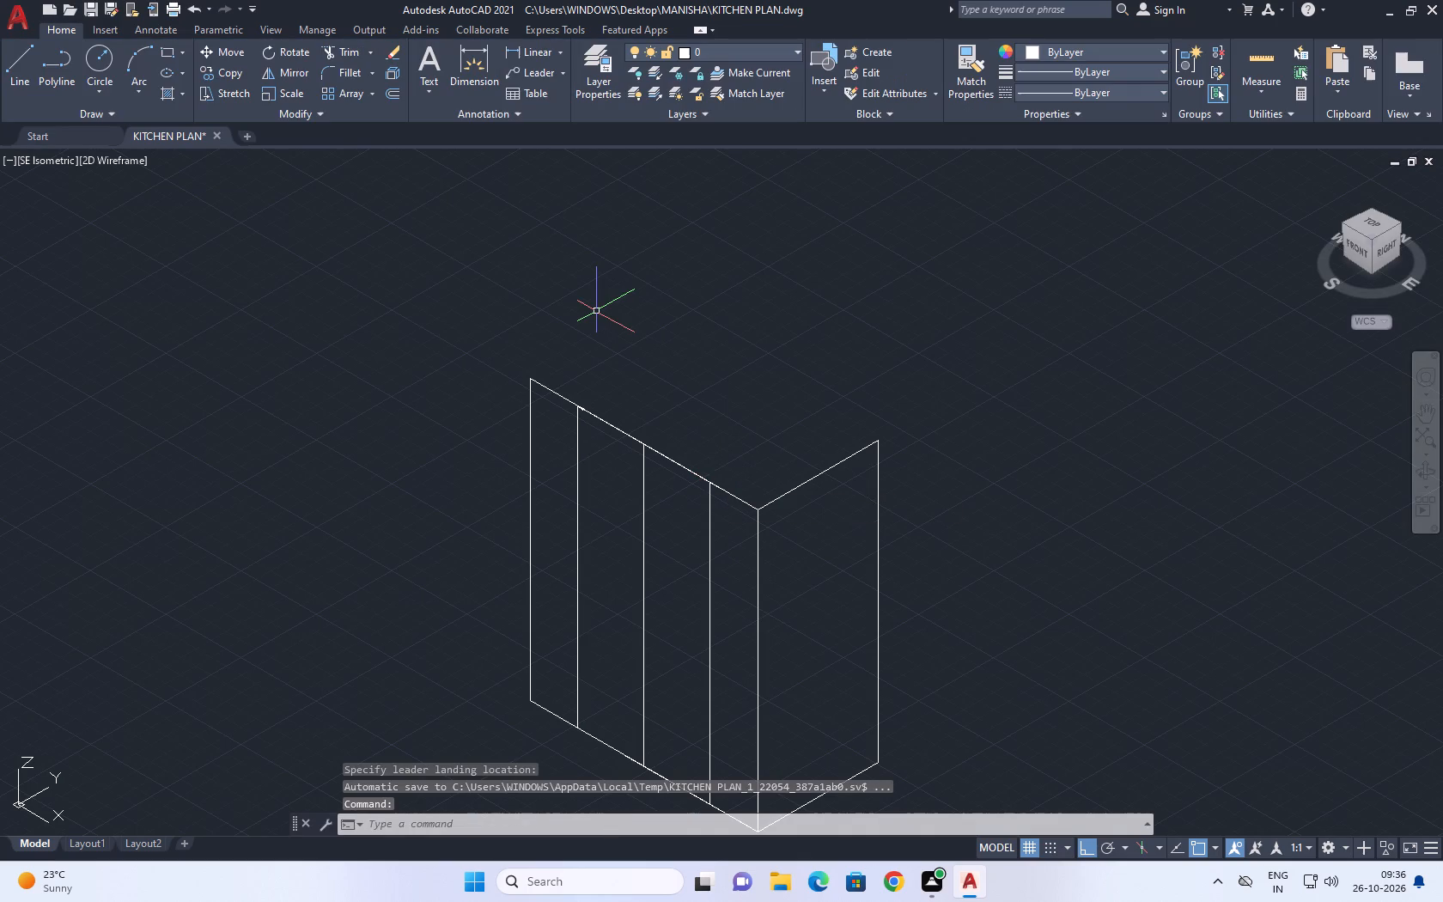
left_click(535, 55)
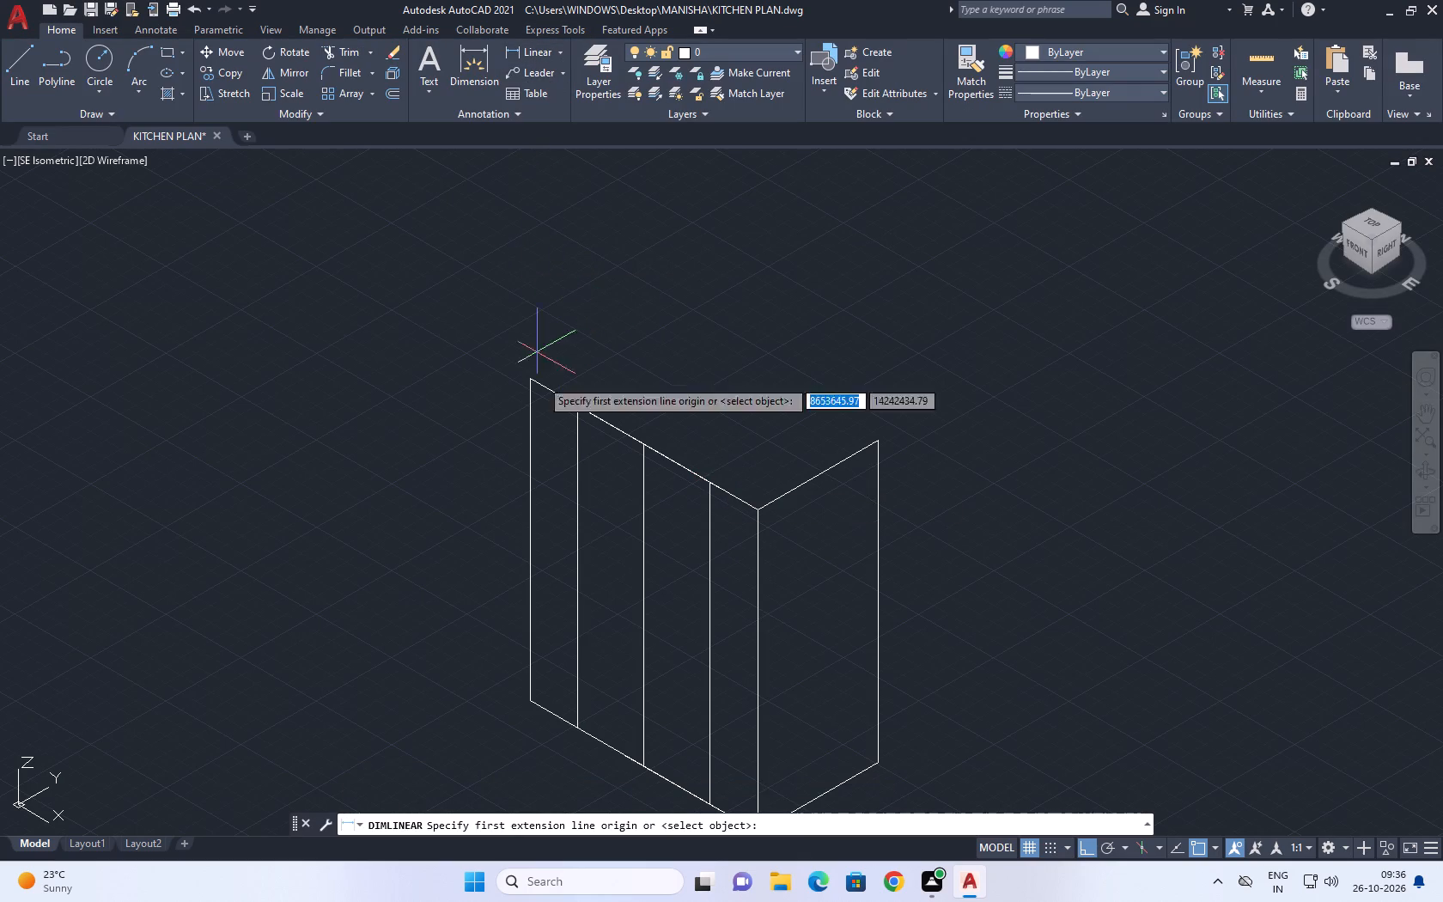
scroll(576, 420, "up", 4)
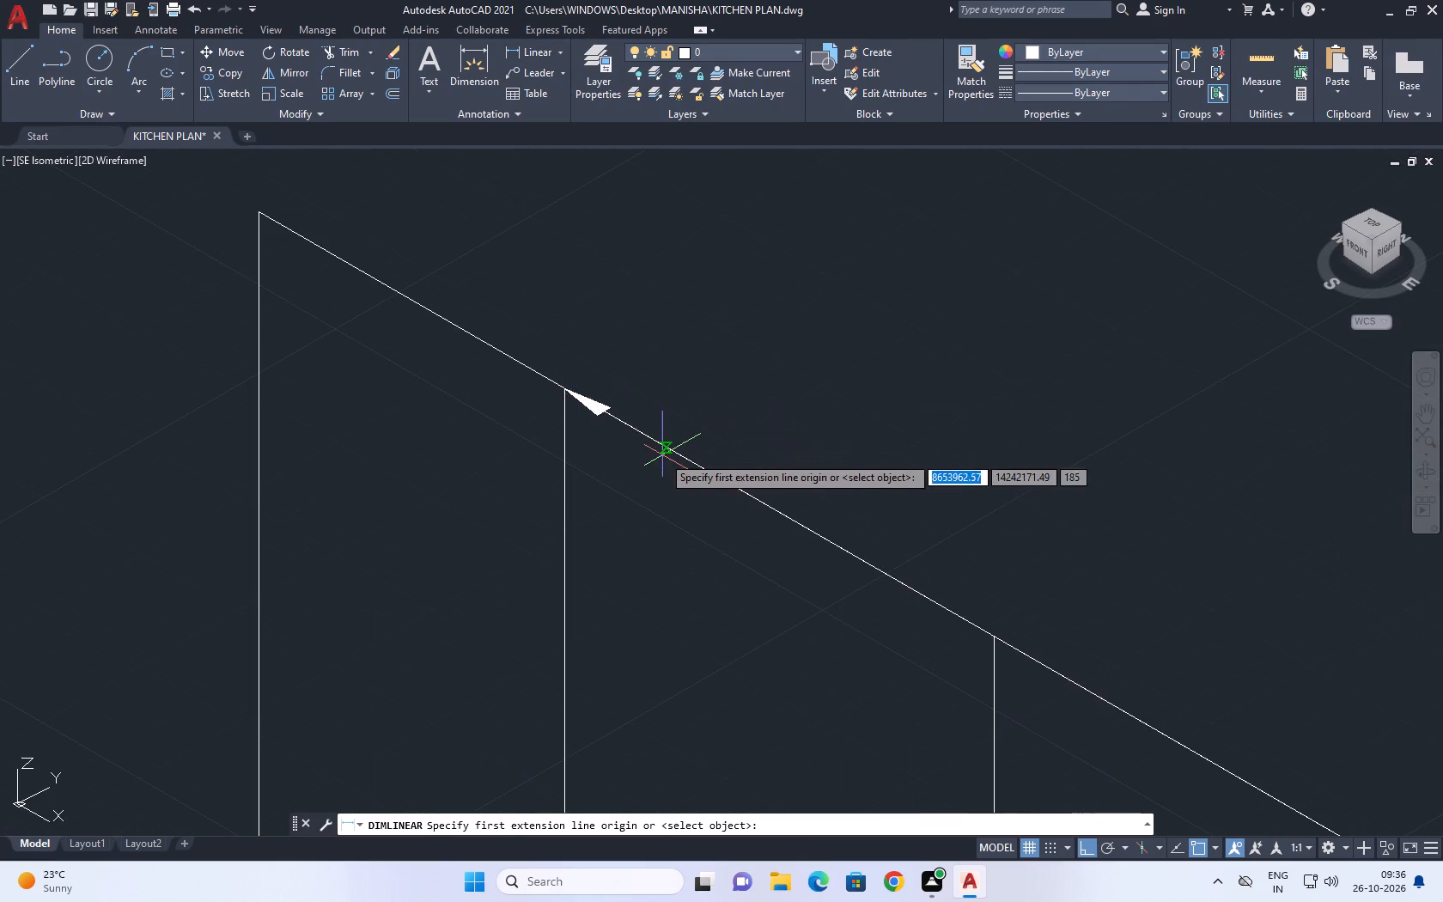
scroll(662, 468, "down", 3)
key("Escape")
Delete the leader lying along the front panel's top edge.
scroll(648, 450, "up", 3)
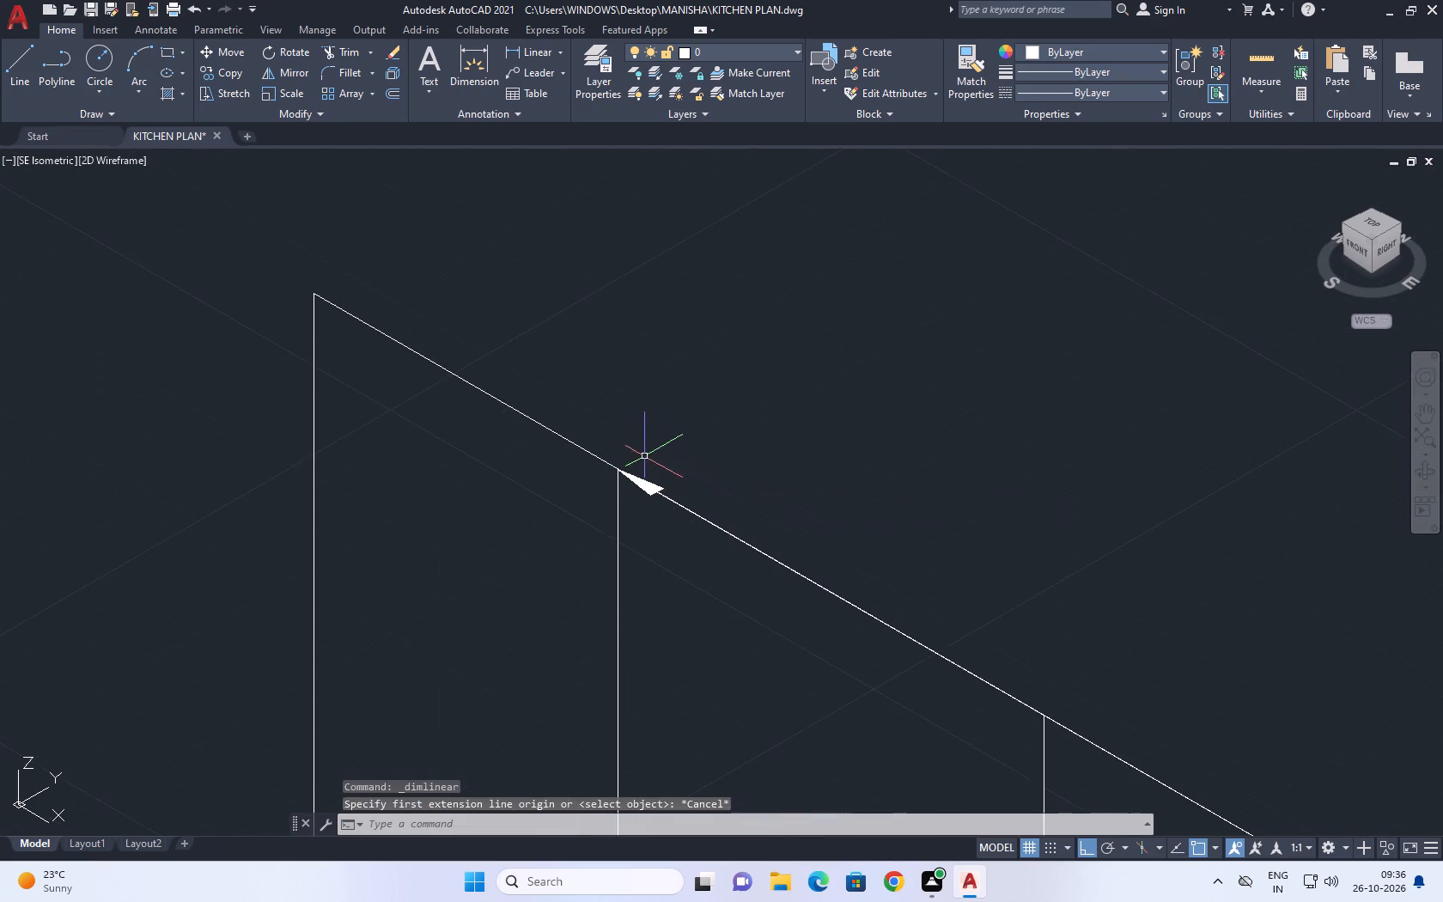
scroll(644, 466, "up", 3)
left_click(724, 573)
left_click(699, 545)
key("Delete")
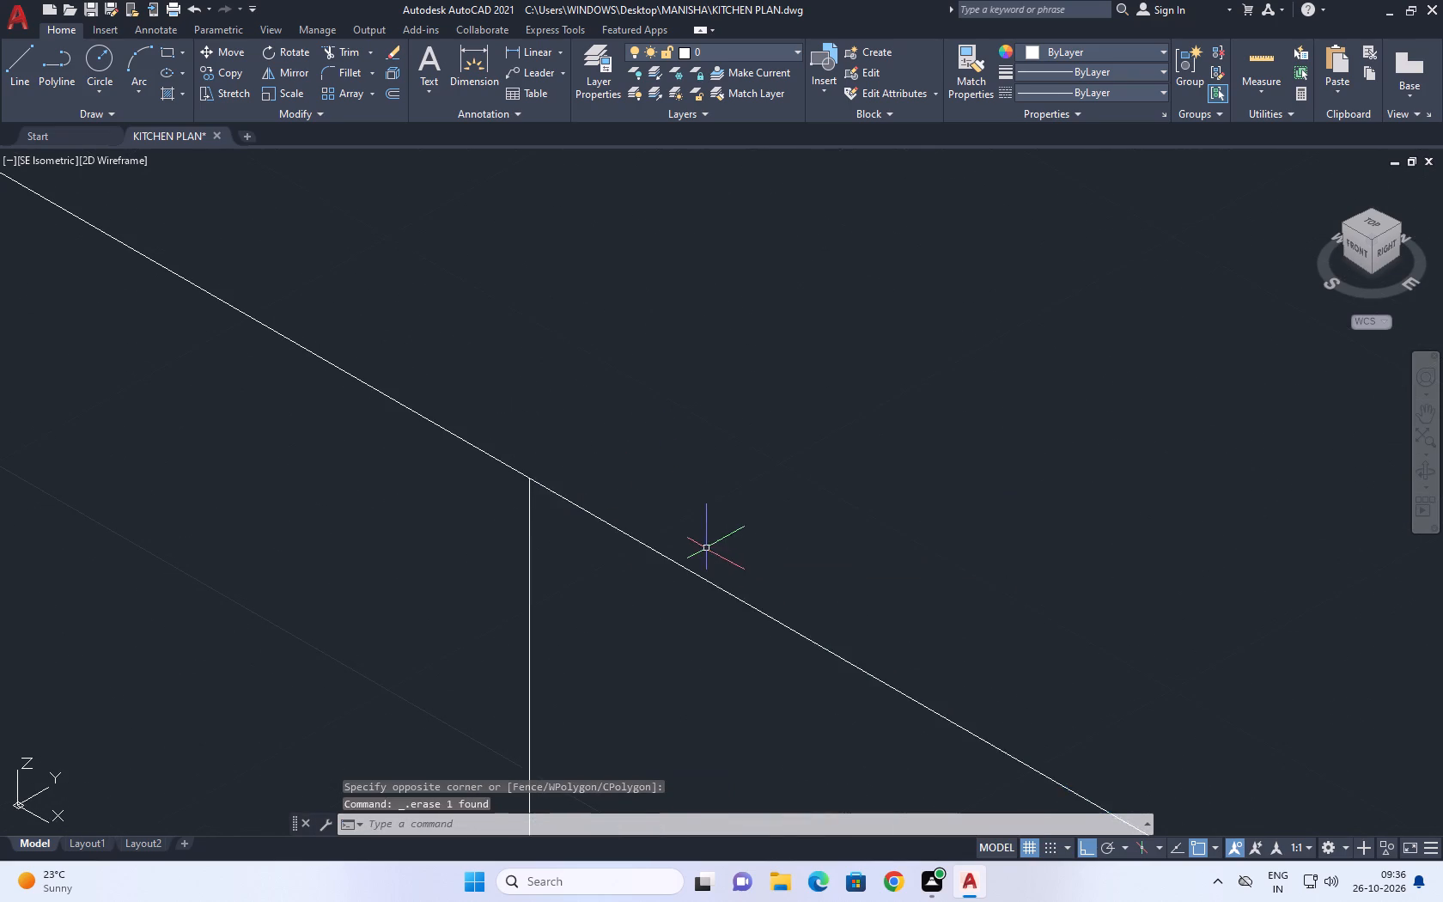
Copy the front panel's full top edge 20 units in the negative Y direction, using its midpoint as base point.
scroll(708, 550, "down", 9)
middle_click_drag(790, 505, 632, 576)
scroll(641, 578, "down", 1)
middle_click(632, 576)
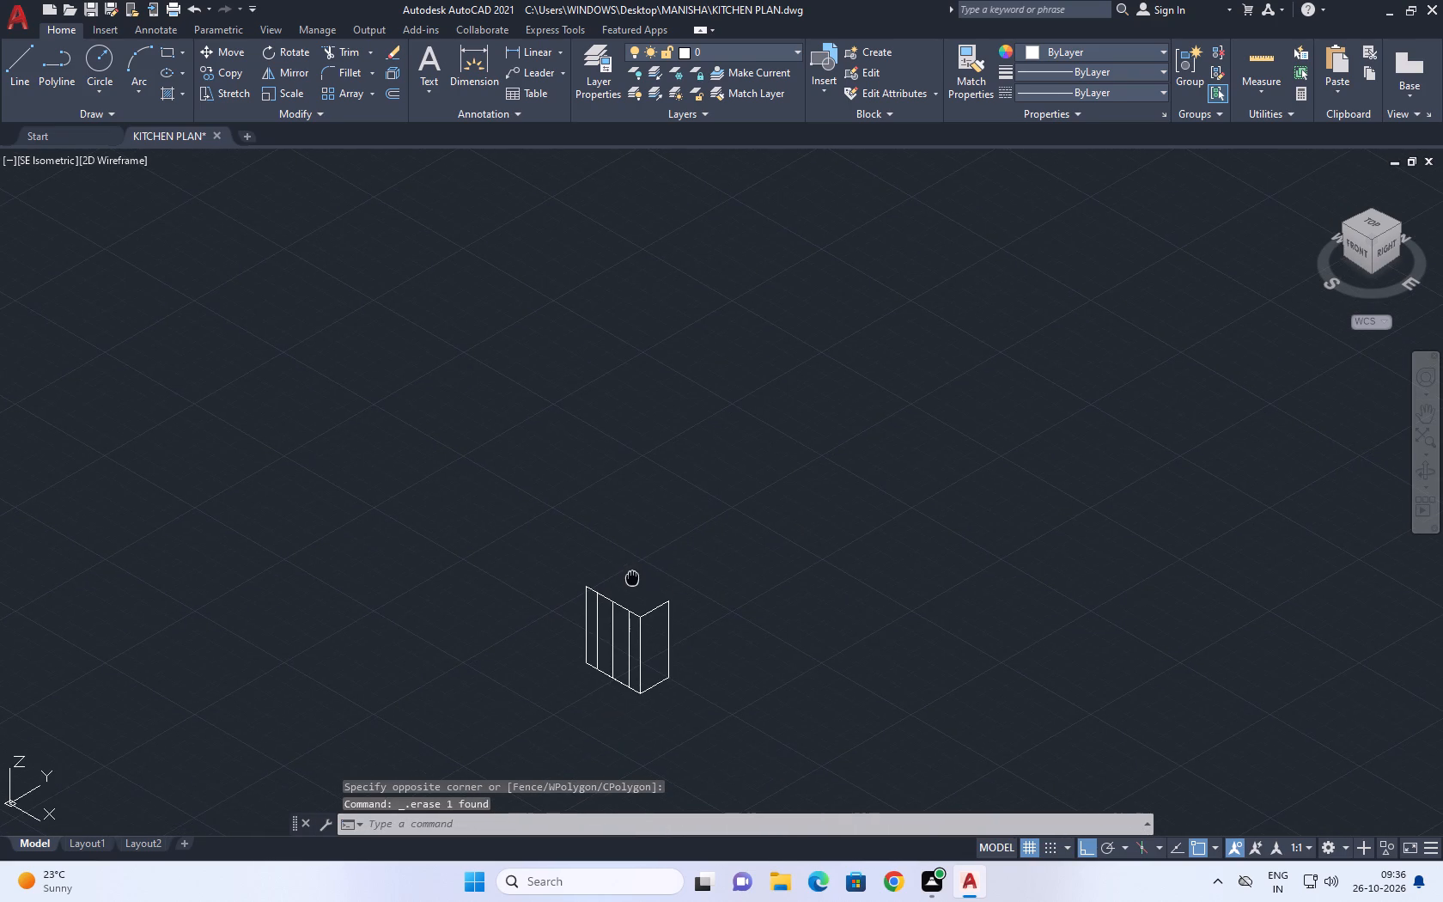
scroll(607, 639, "up", 3)
middle_click_drag(654, 617, 744, 553)
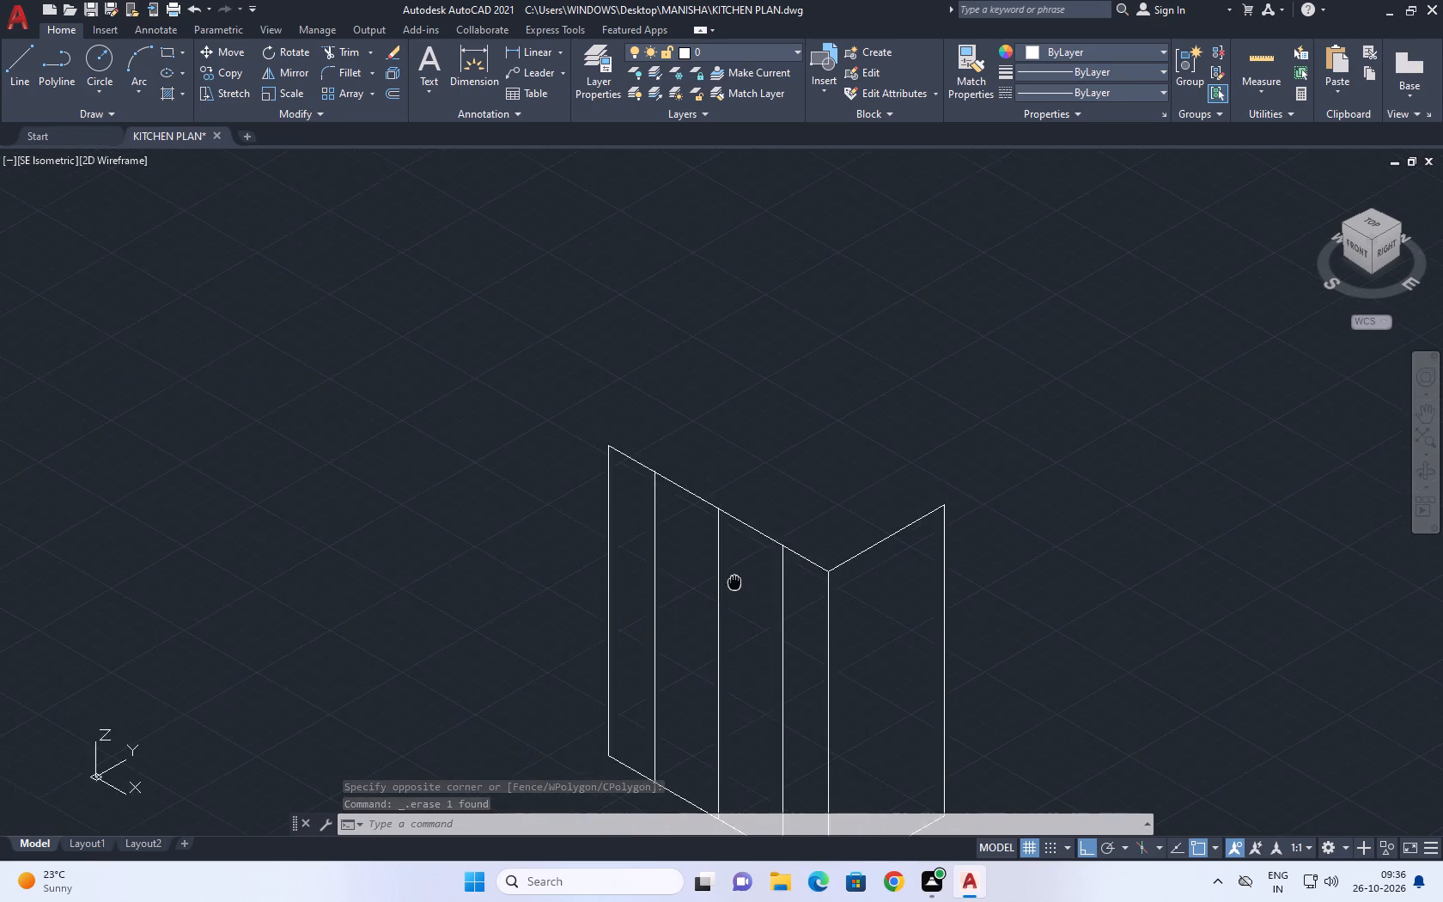
middle_click_drag(744, 553, 752, 465)
left_click(769, 399)
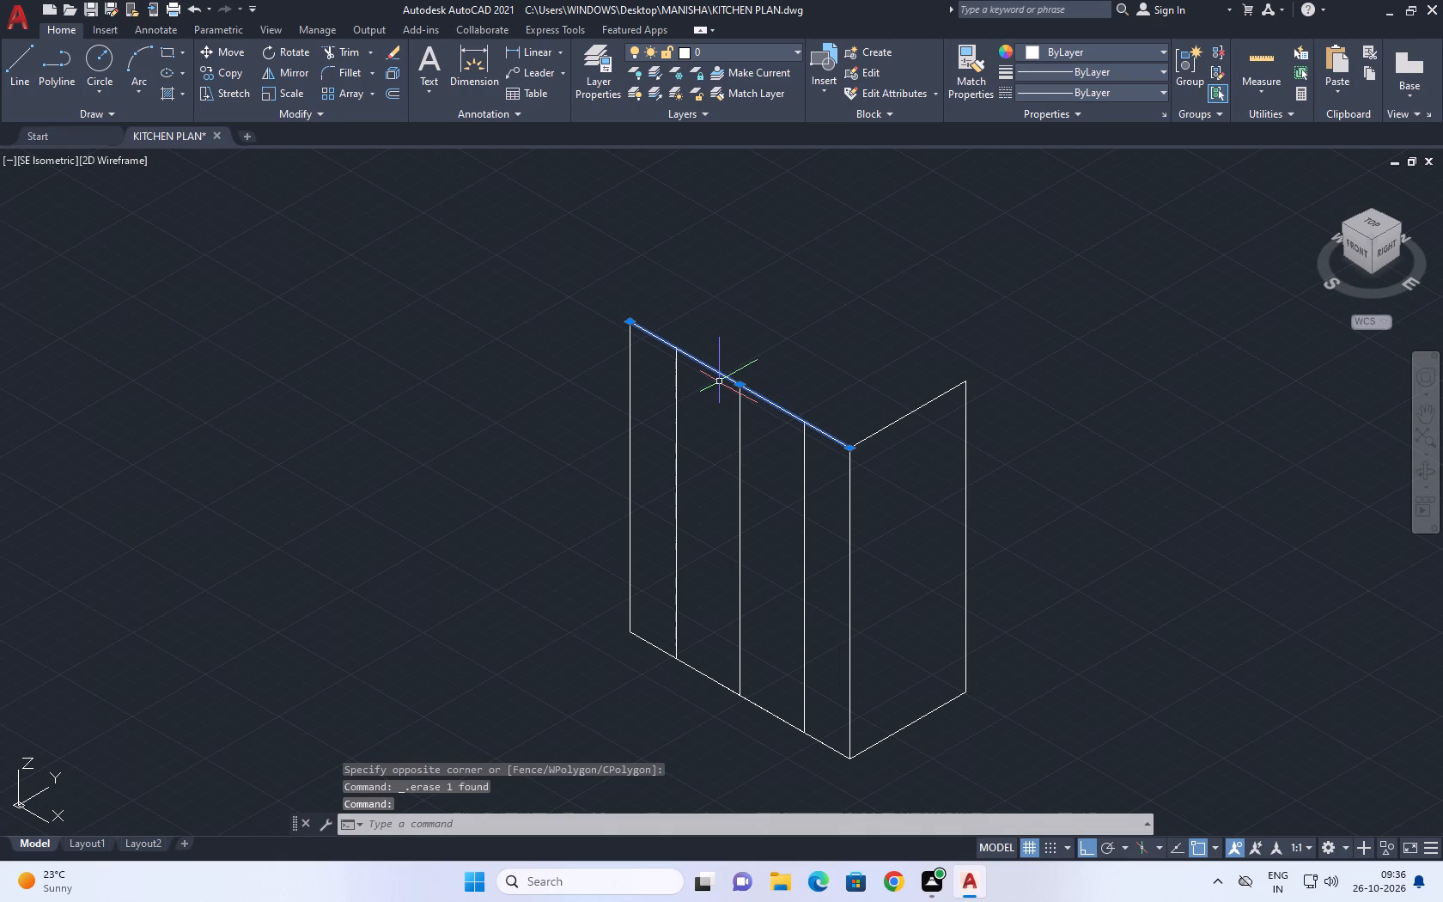
type("CO")
key("space")
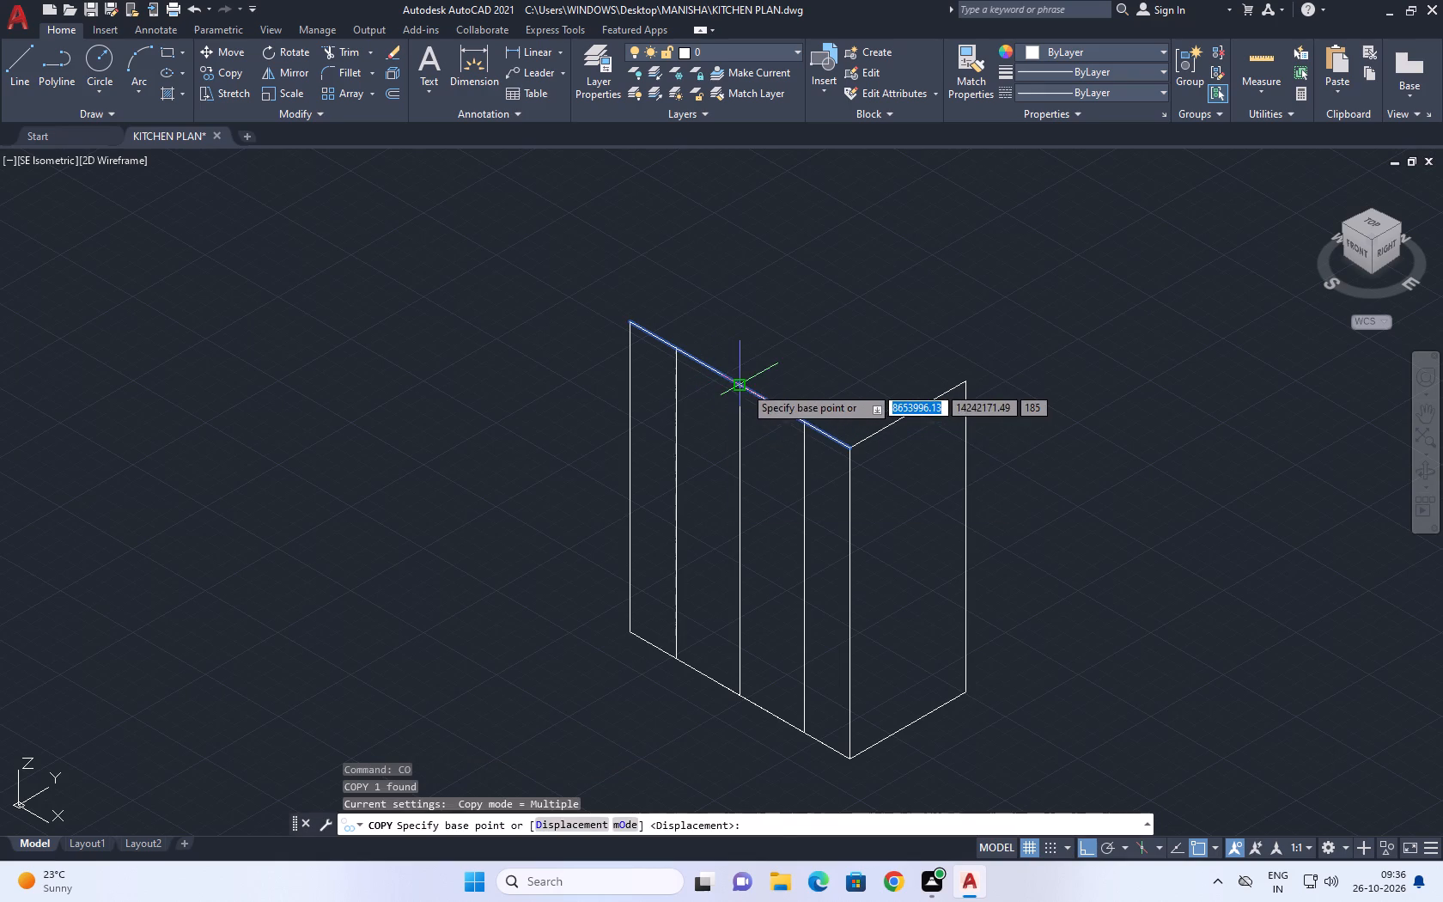
left_click(742, 385)
type("20")
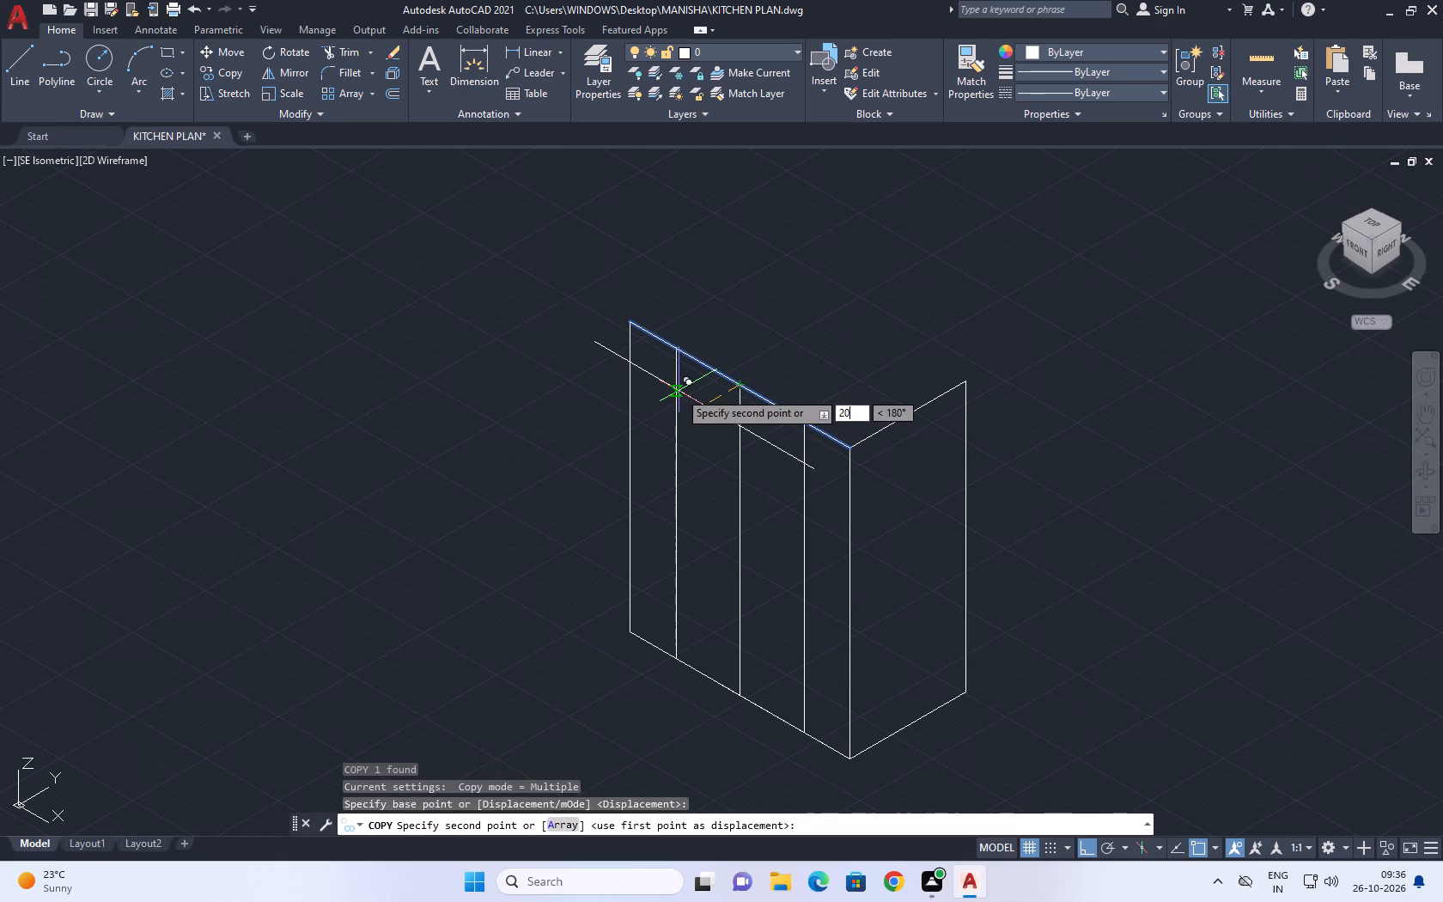
key("Return")
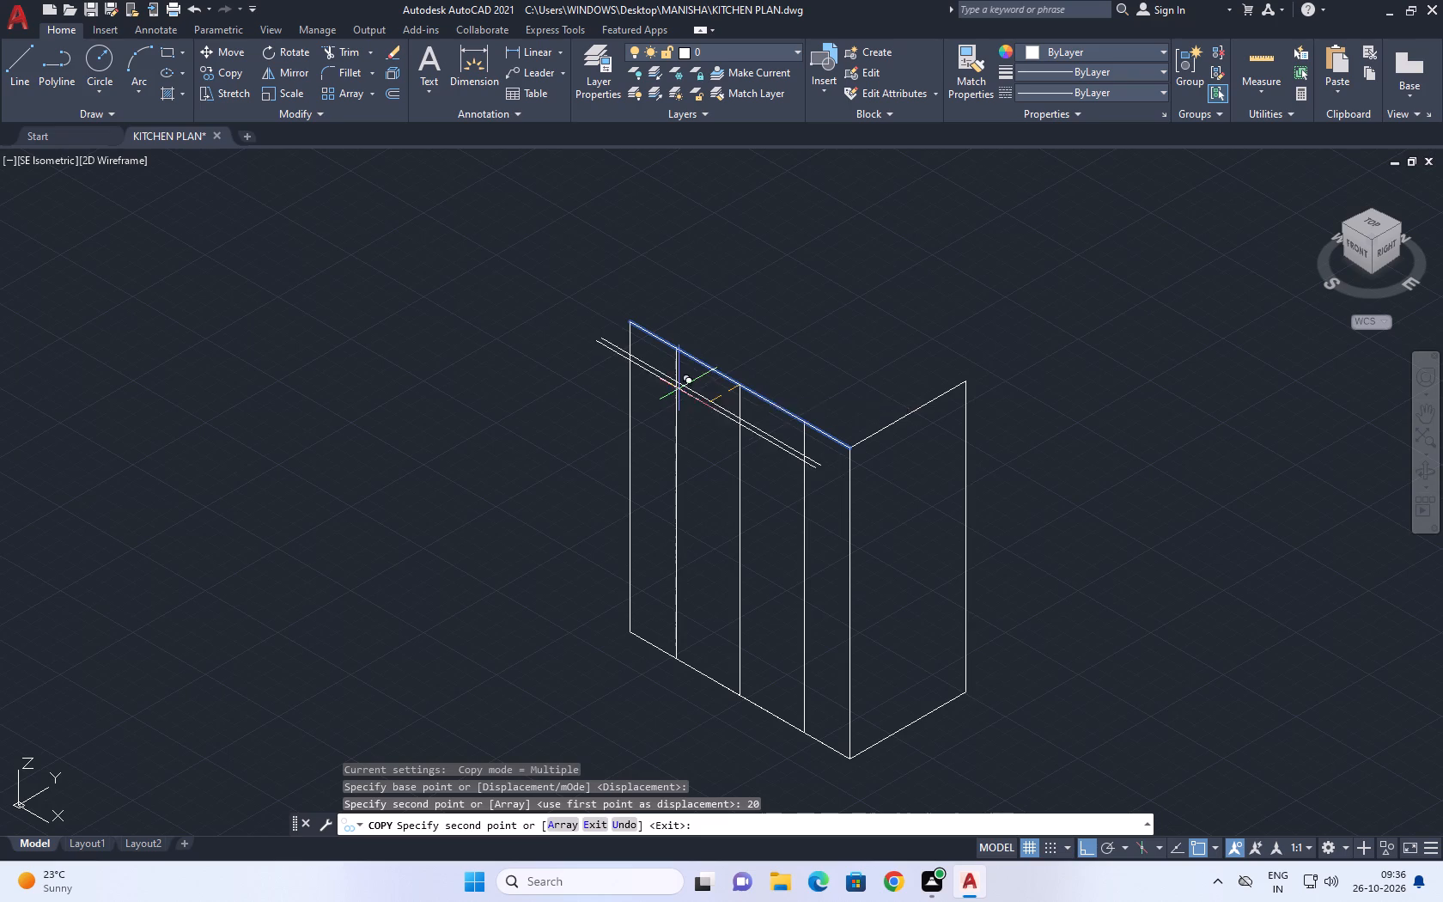
key("Escape")
Draw an 88-unit line over the copied edge, between its crossings with the two outer dividing lines.
scroll(803, 473, "up", 2)
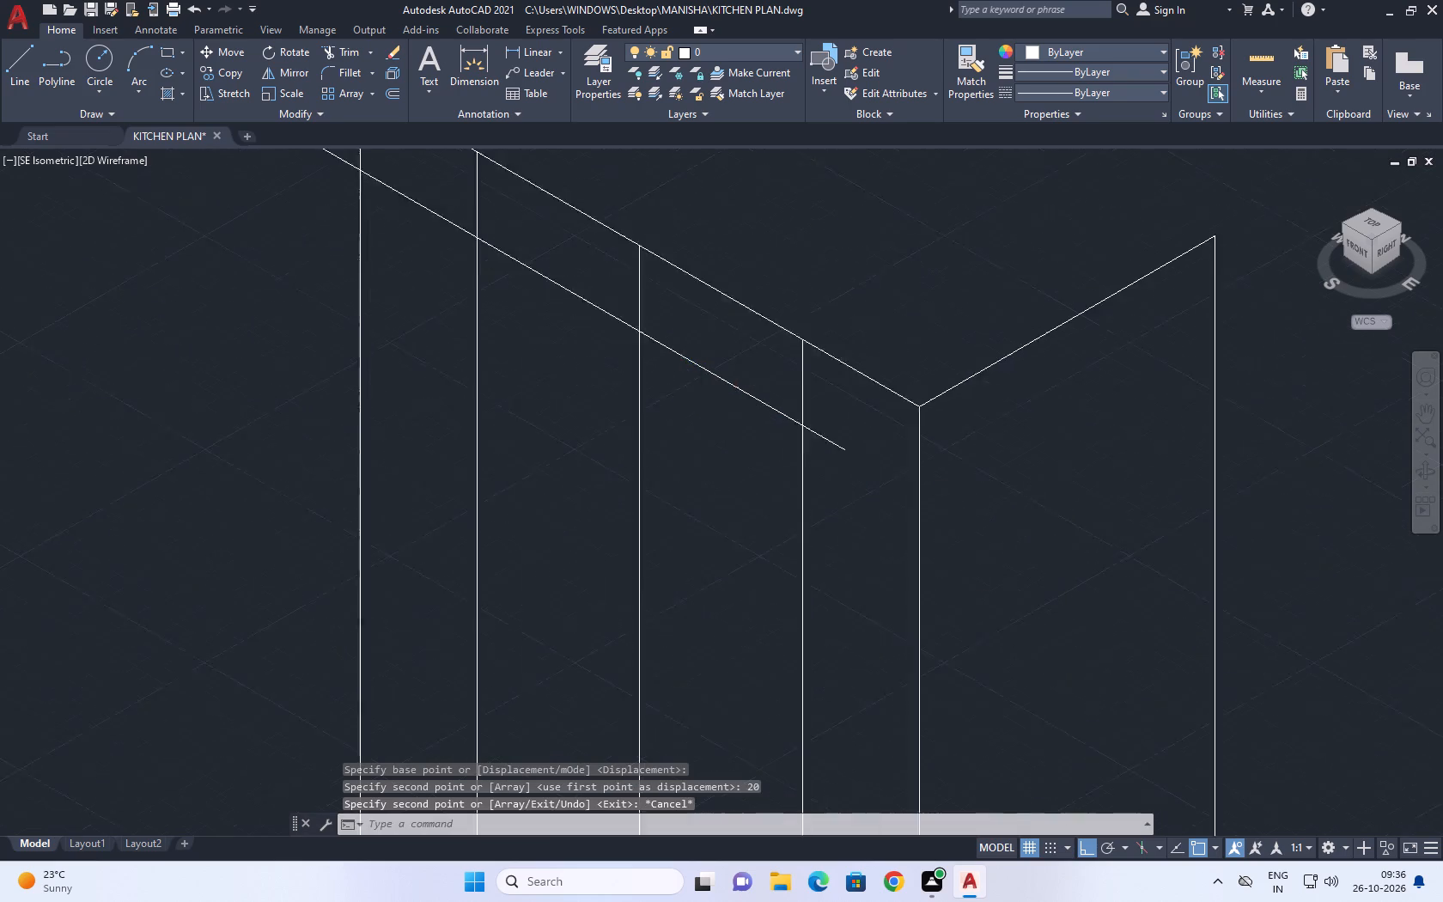
scroll(804, 476, "up", 1)
middle_click_drag(819, 414, 855, 454)
scroll(861, 454, "down", 1)
middle_click_drag(866, 420, 878, 430)
scroll(866, 420, "down", 1)
scroll(880, 425, "up", 1)
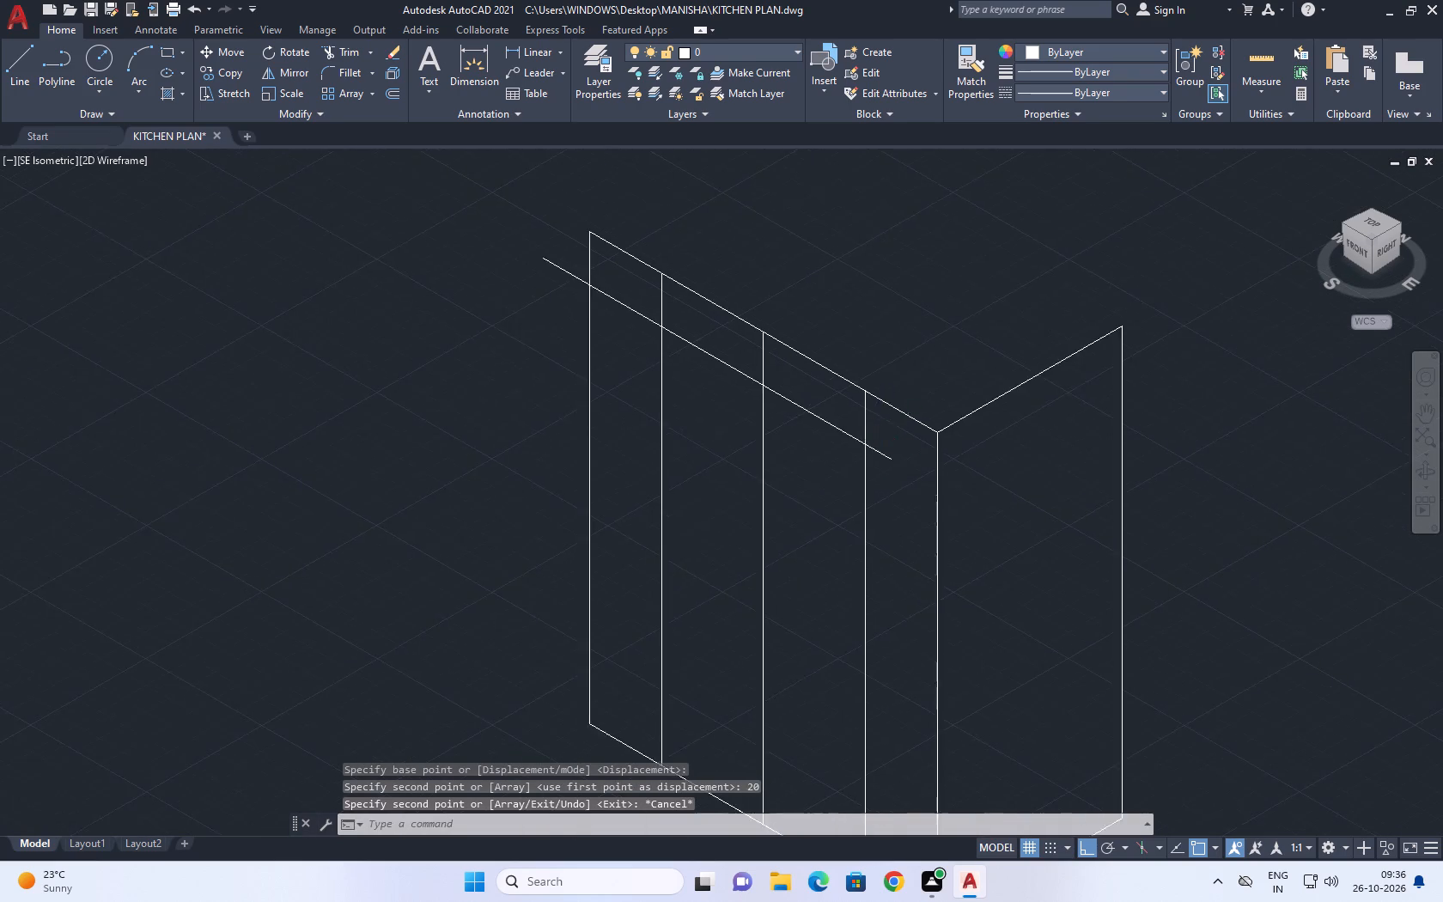
middle_click_drag(334, 404, 333, 444)
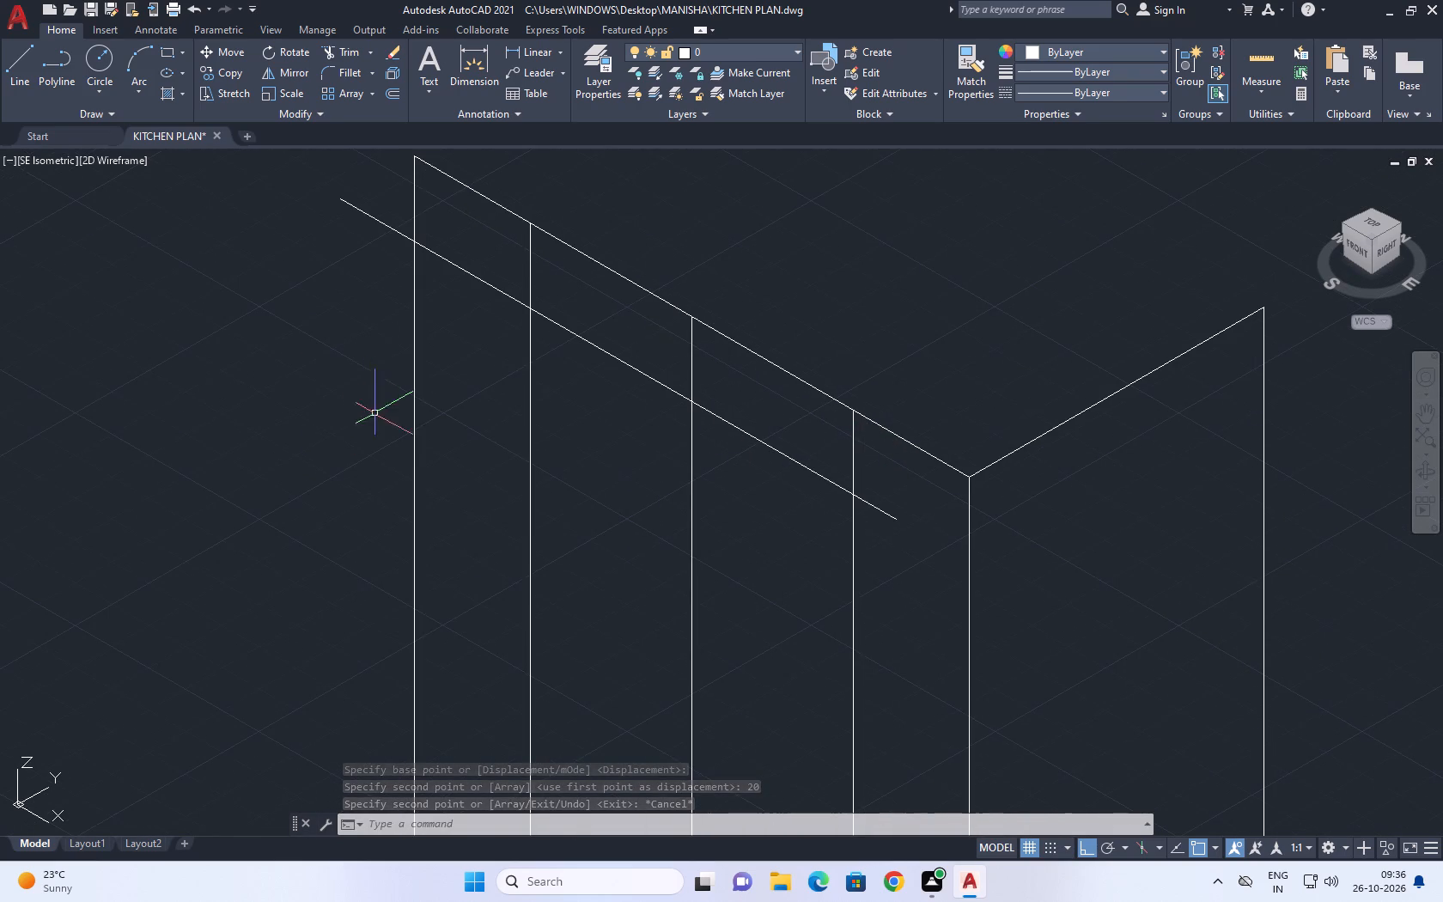
middle_click_drag(375, 413, 333, 430)
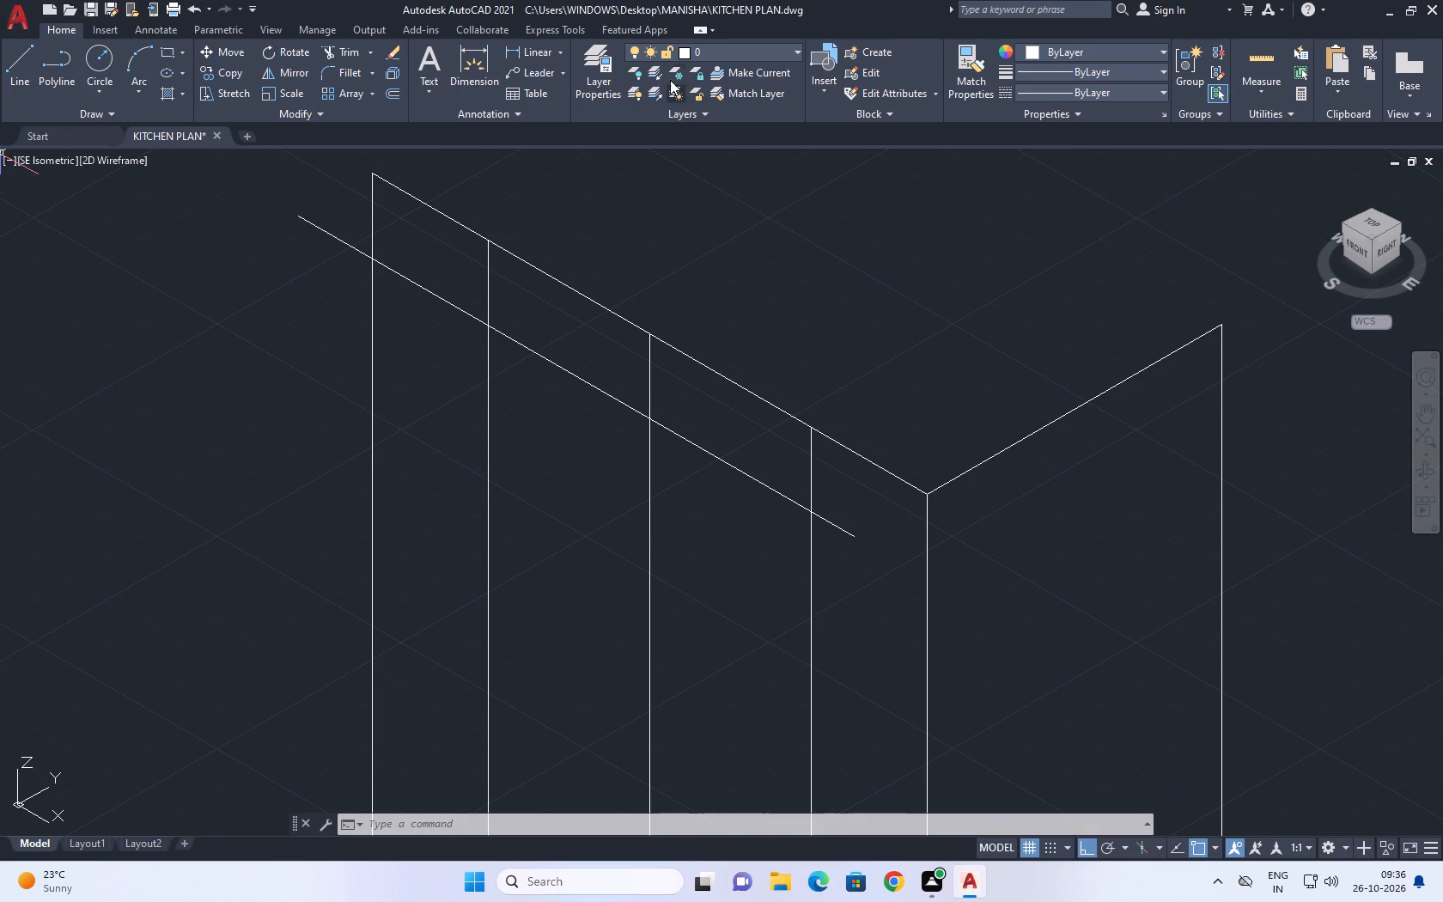
left_click(355, 46)
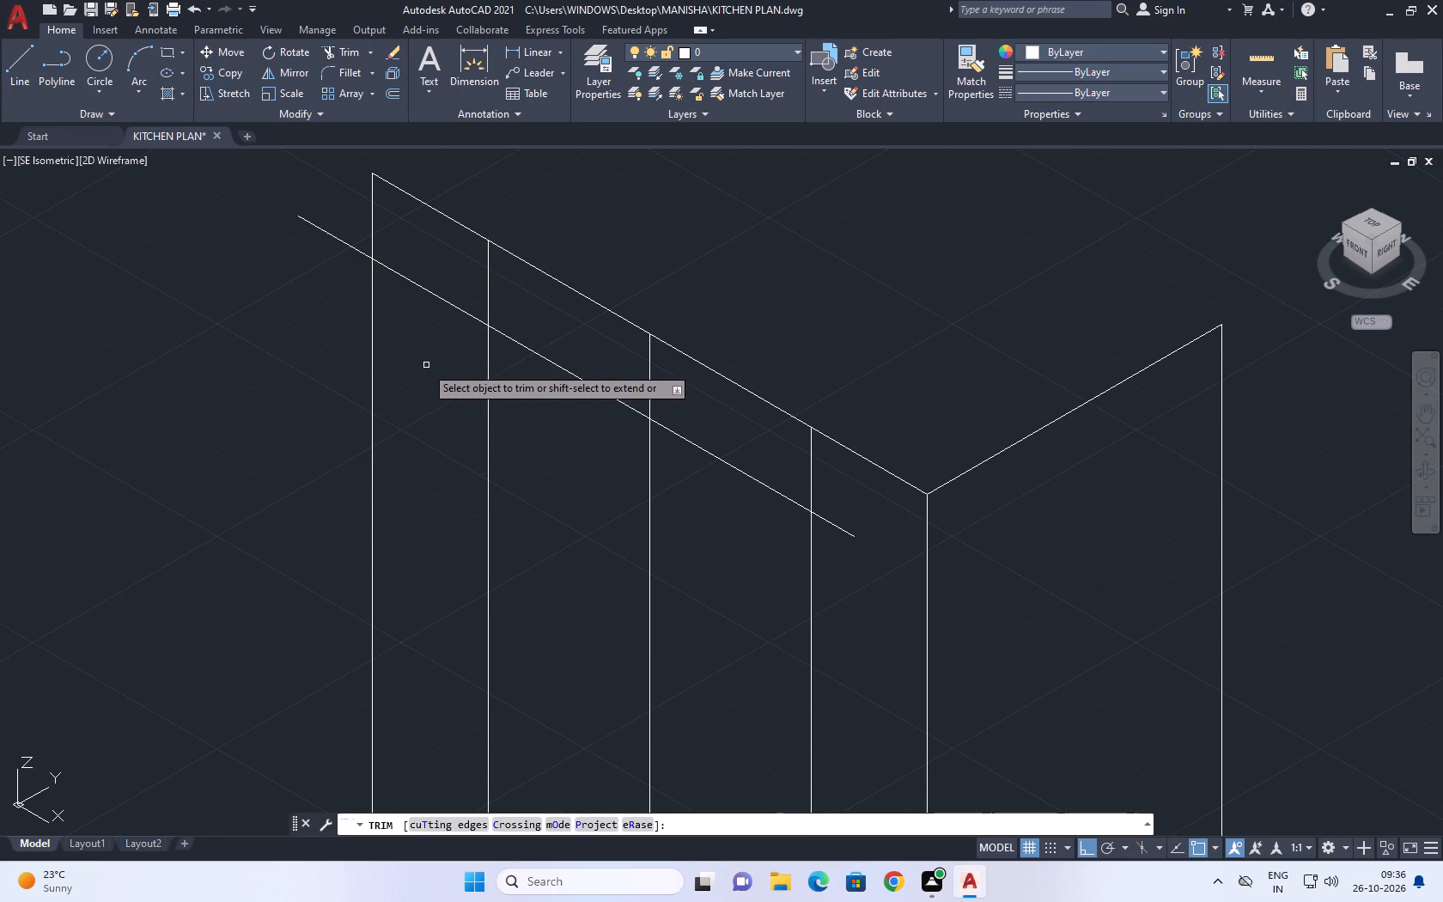
key("Escape")
key("l")
key("space")
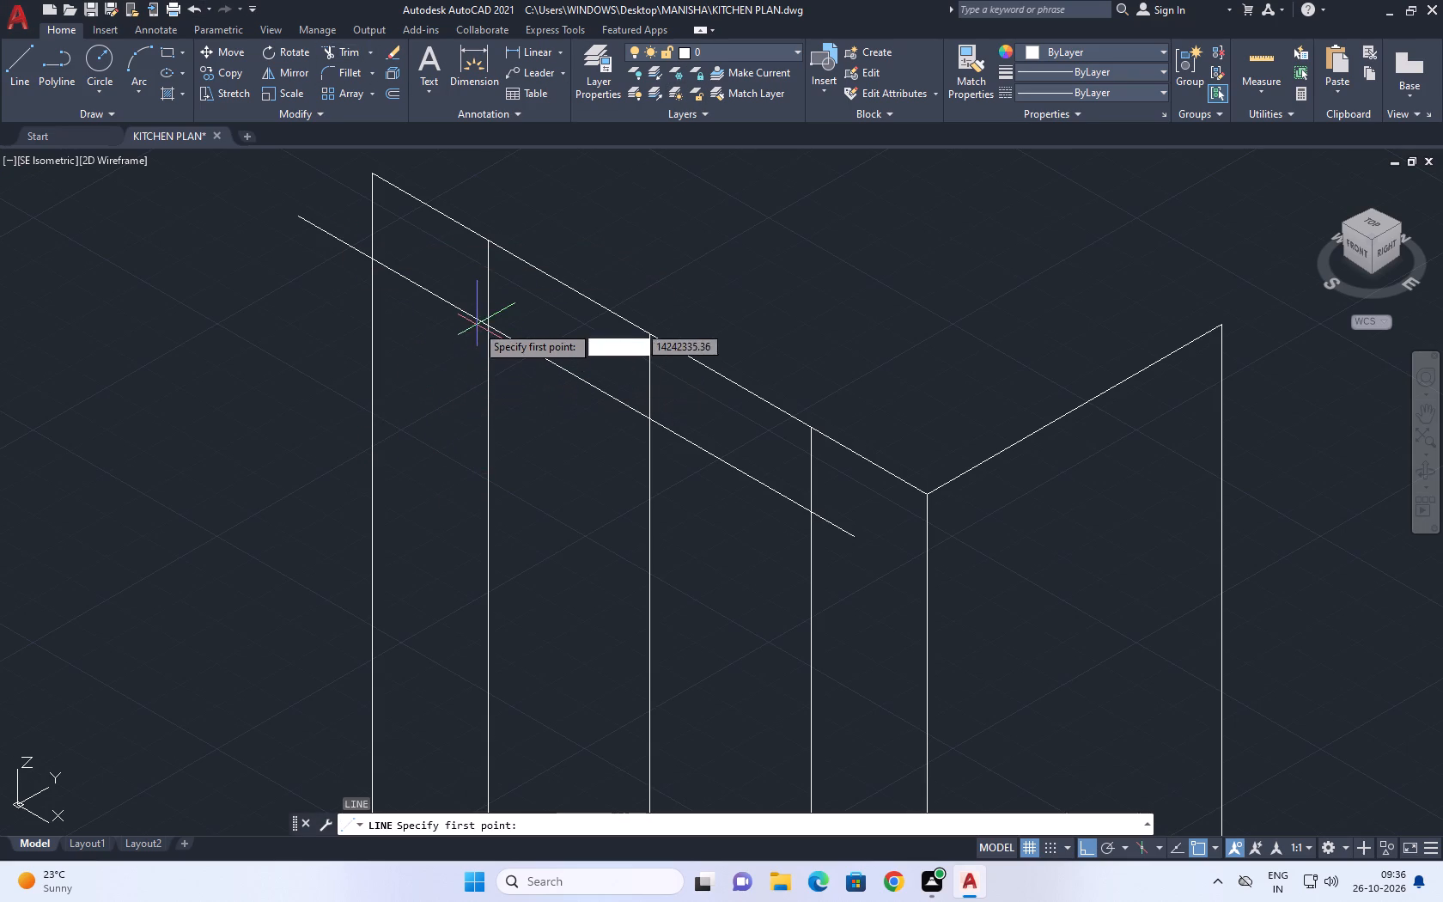
left_click(484, 328)
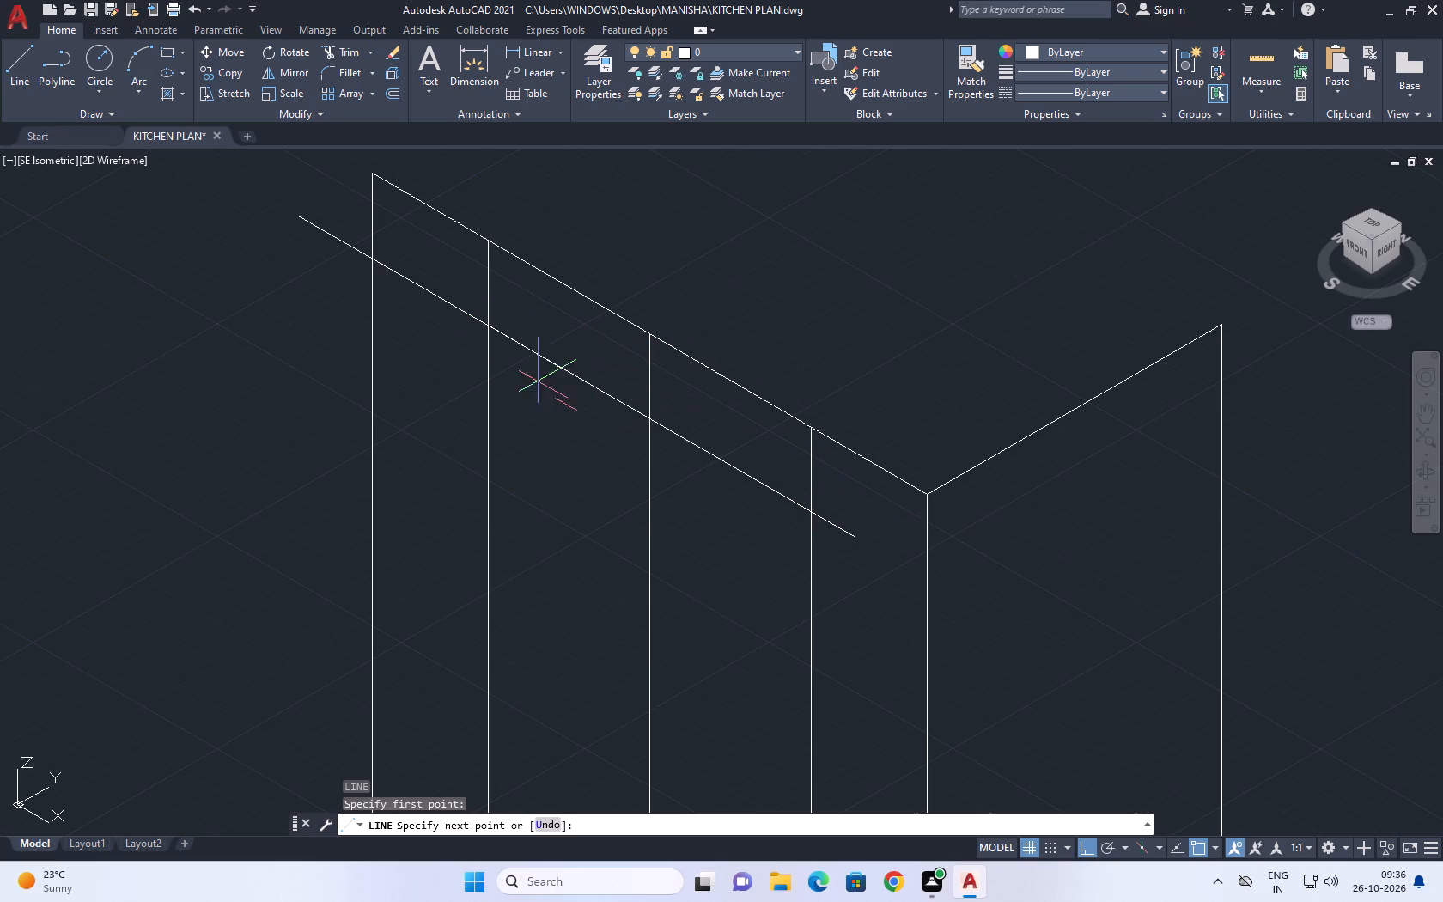
left_click(812, 509)
scroll(846, 353, "down", 5)
key("space")
Delete the full-length copied edge, keeping the shorter line between the outer dividing lines.
scroll(835, 436, "up", 3)
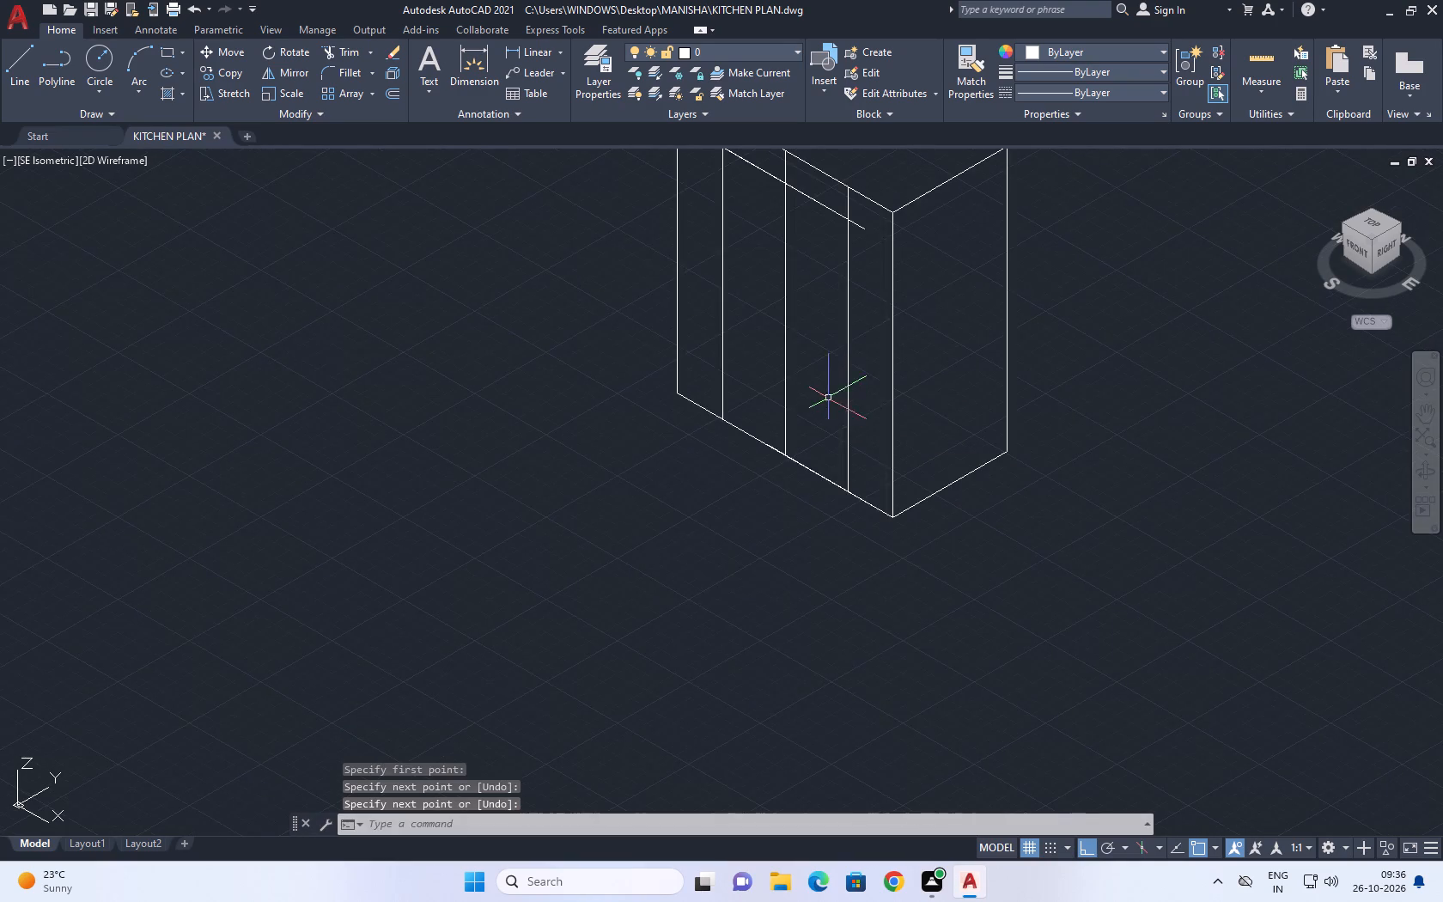
middle_click_drag(830, 358, 831, 518)
scroll(642, 259, "up", 2)
left_click(677, 247)
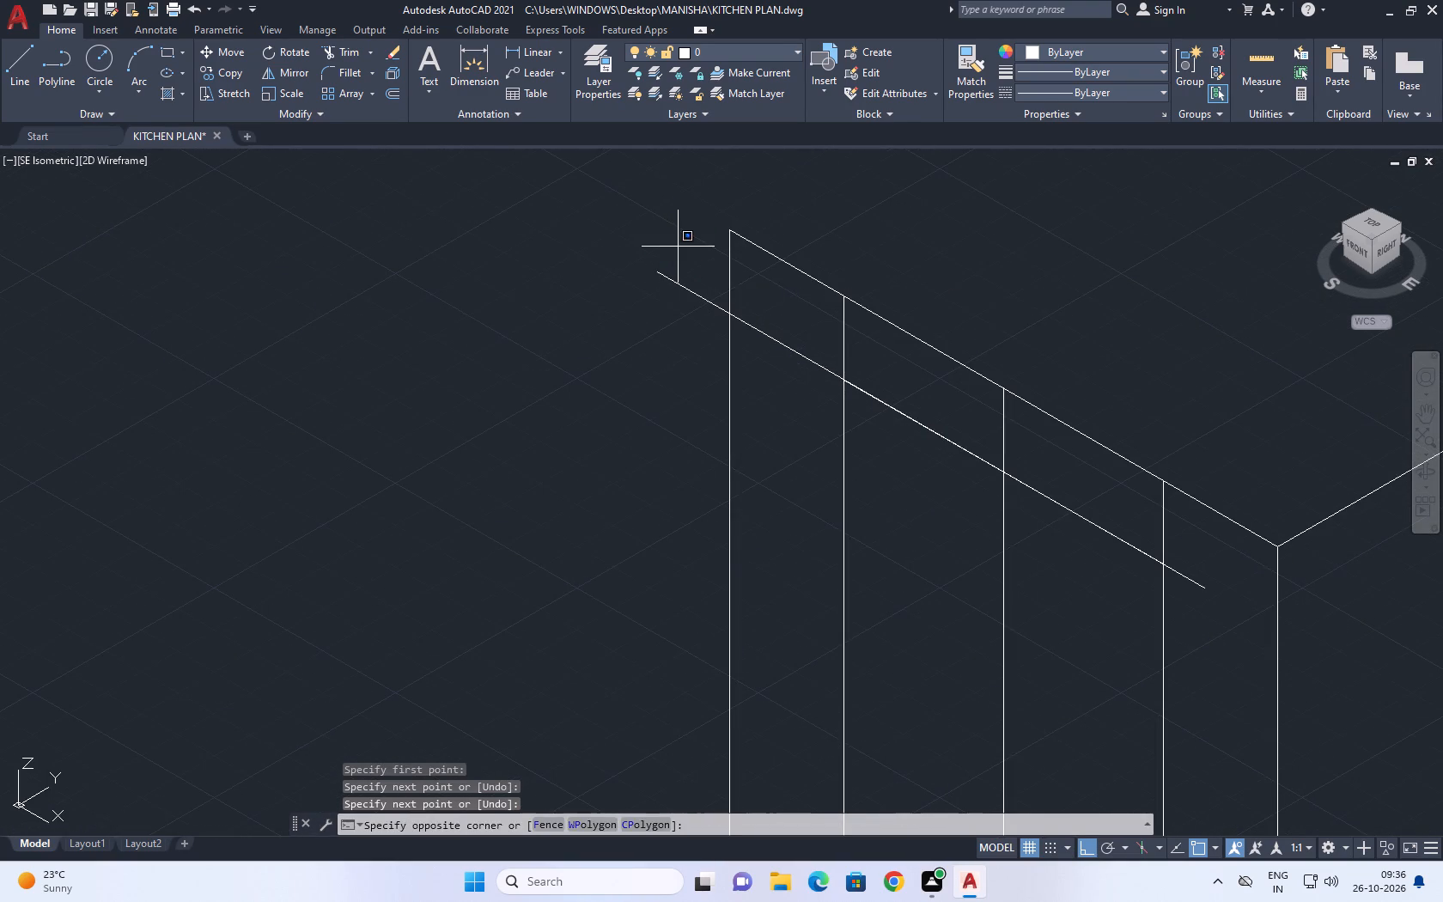
left_click(634, 299)
key("Delete")
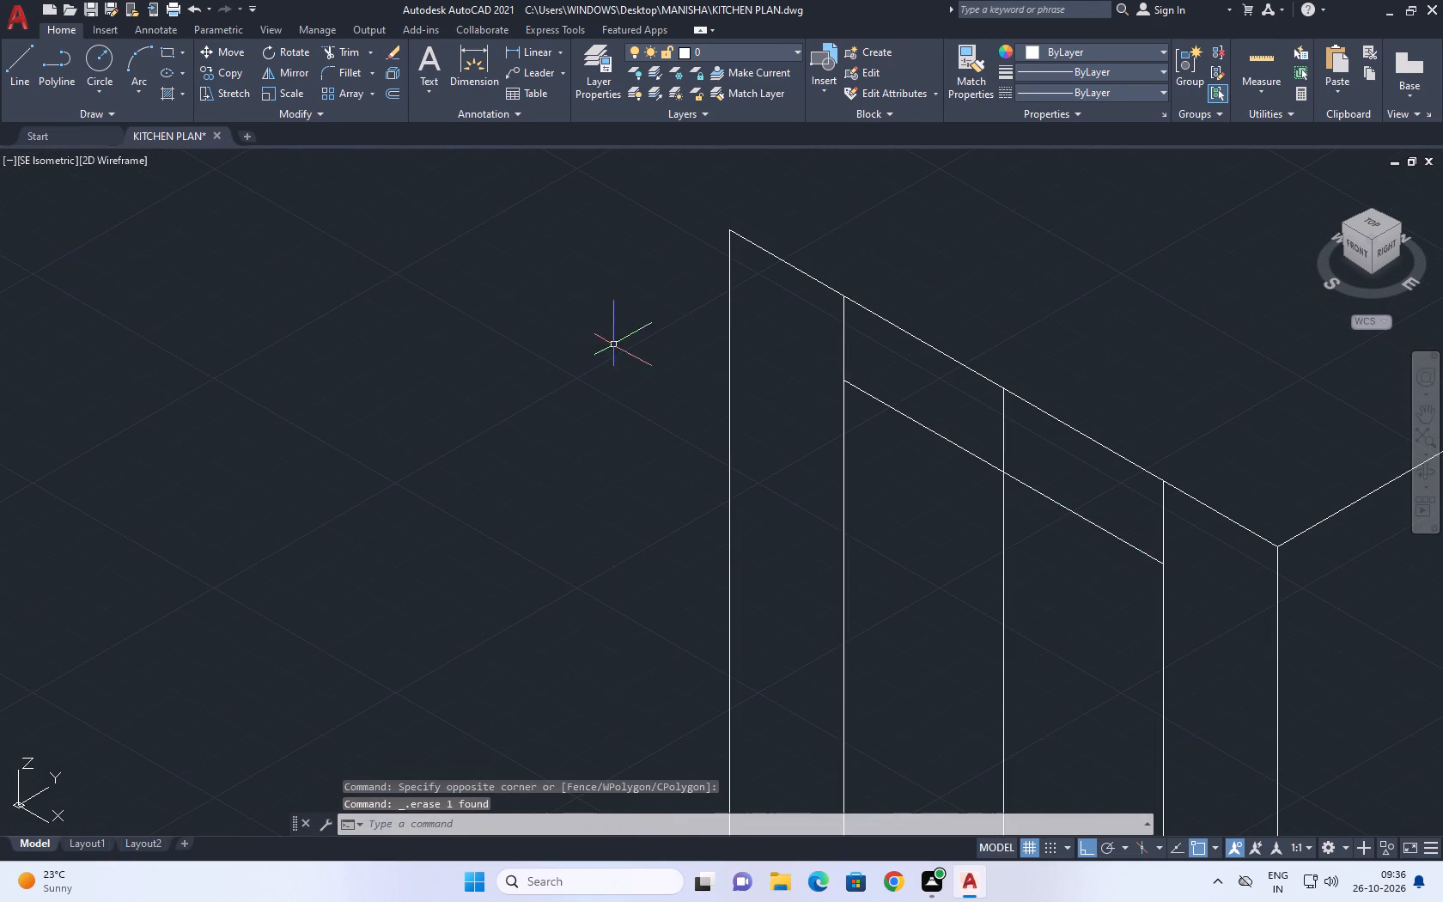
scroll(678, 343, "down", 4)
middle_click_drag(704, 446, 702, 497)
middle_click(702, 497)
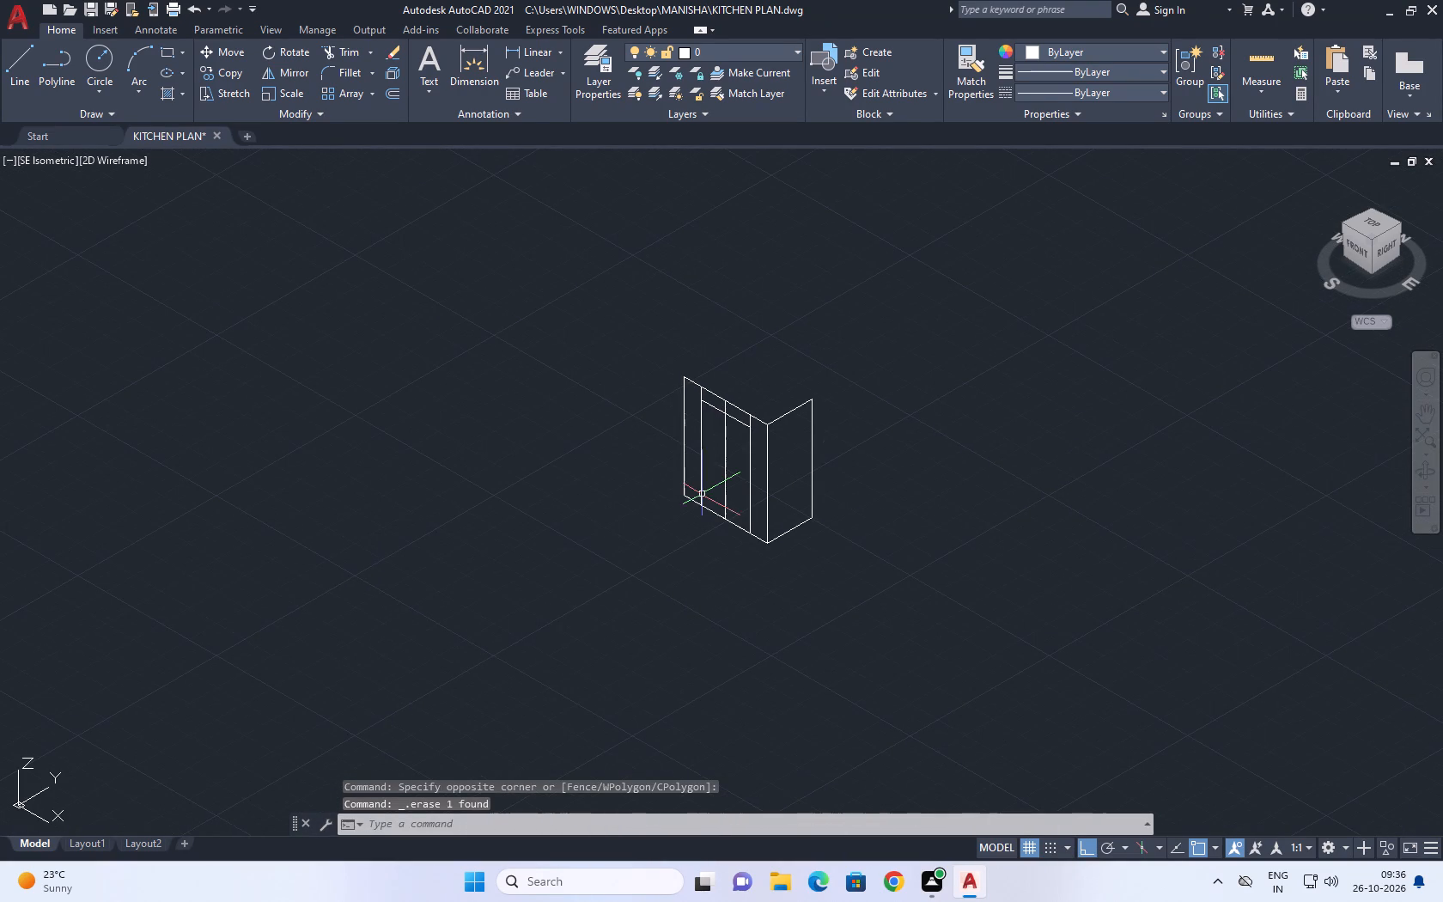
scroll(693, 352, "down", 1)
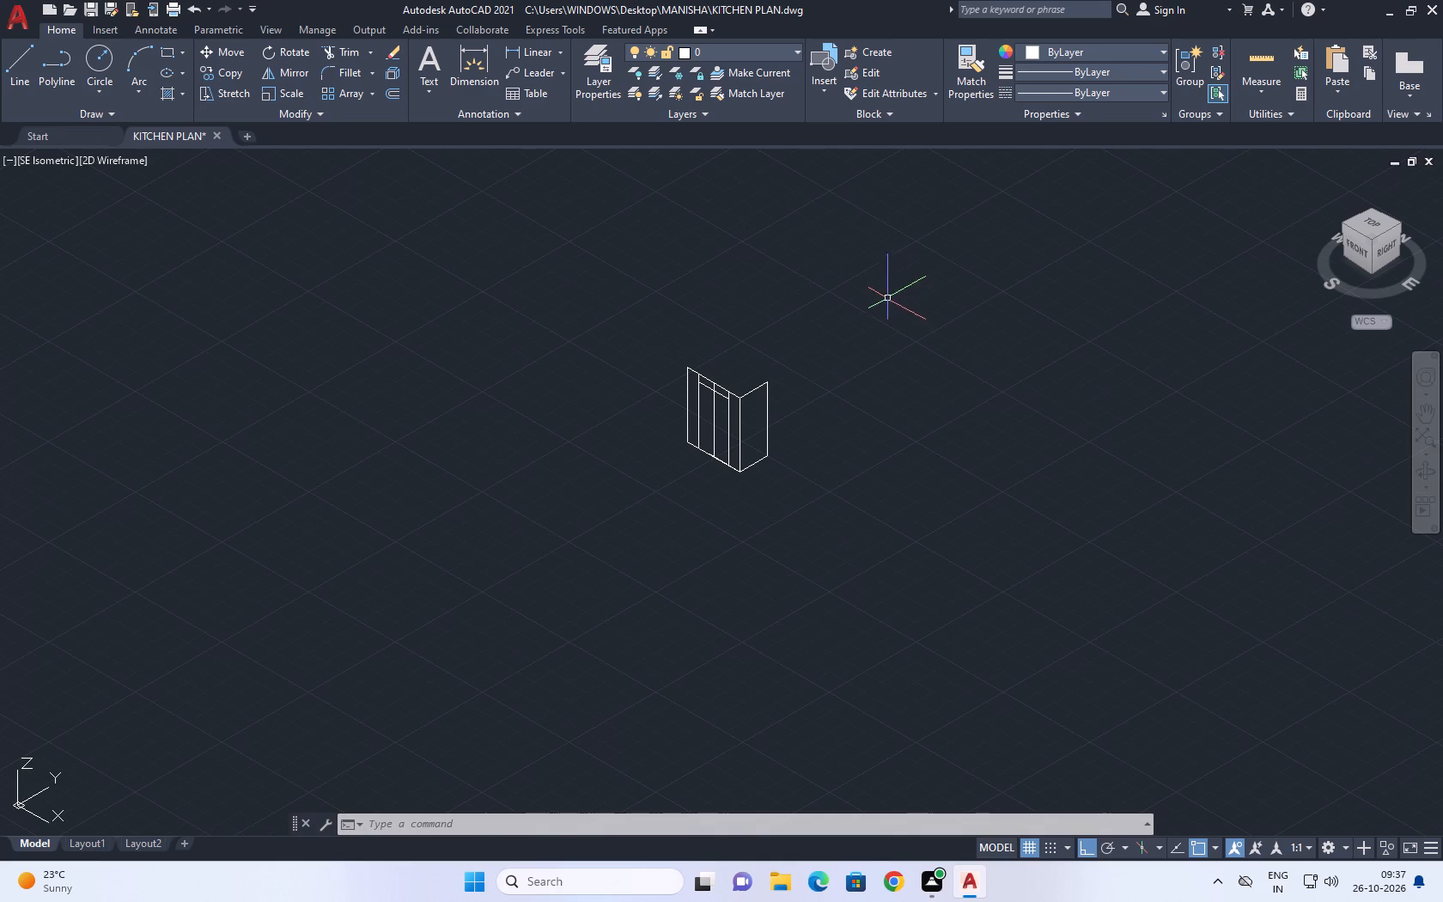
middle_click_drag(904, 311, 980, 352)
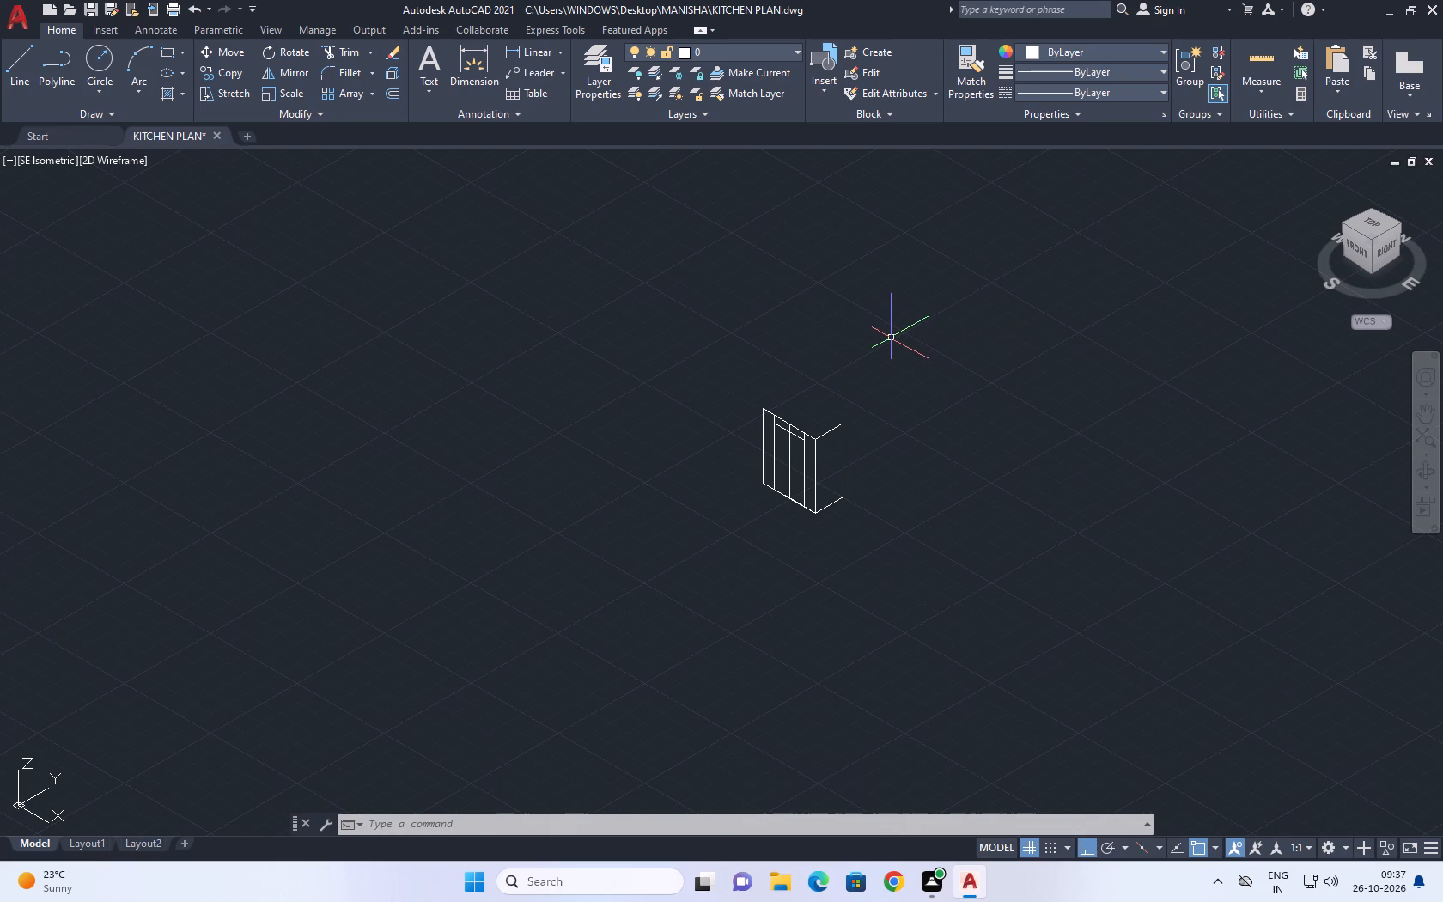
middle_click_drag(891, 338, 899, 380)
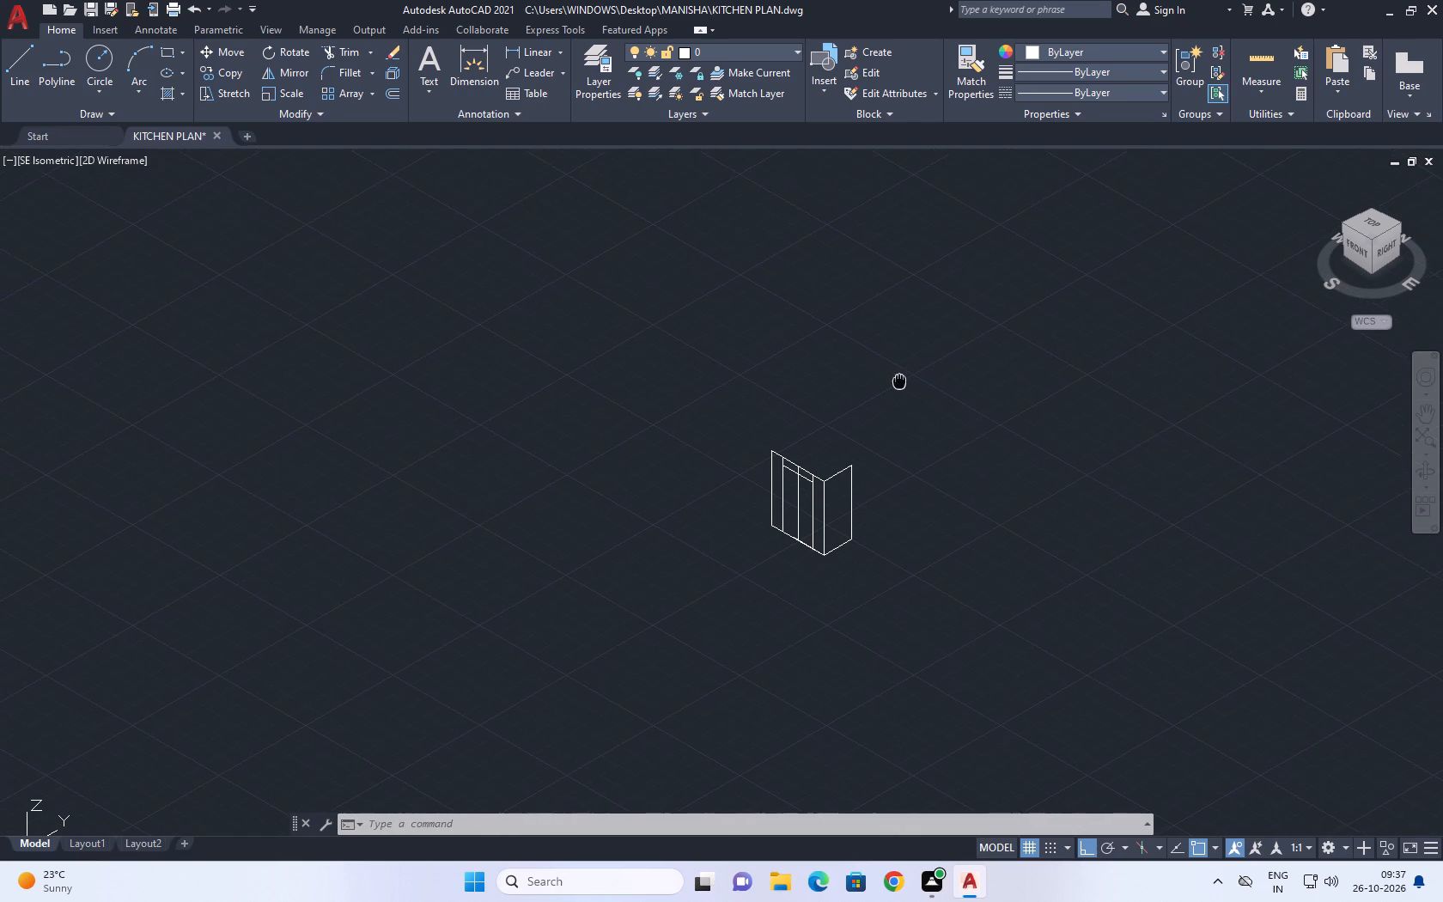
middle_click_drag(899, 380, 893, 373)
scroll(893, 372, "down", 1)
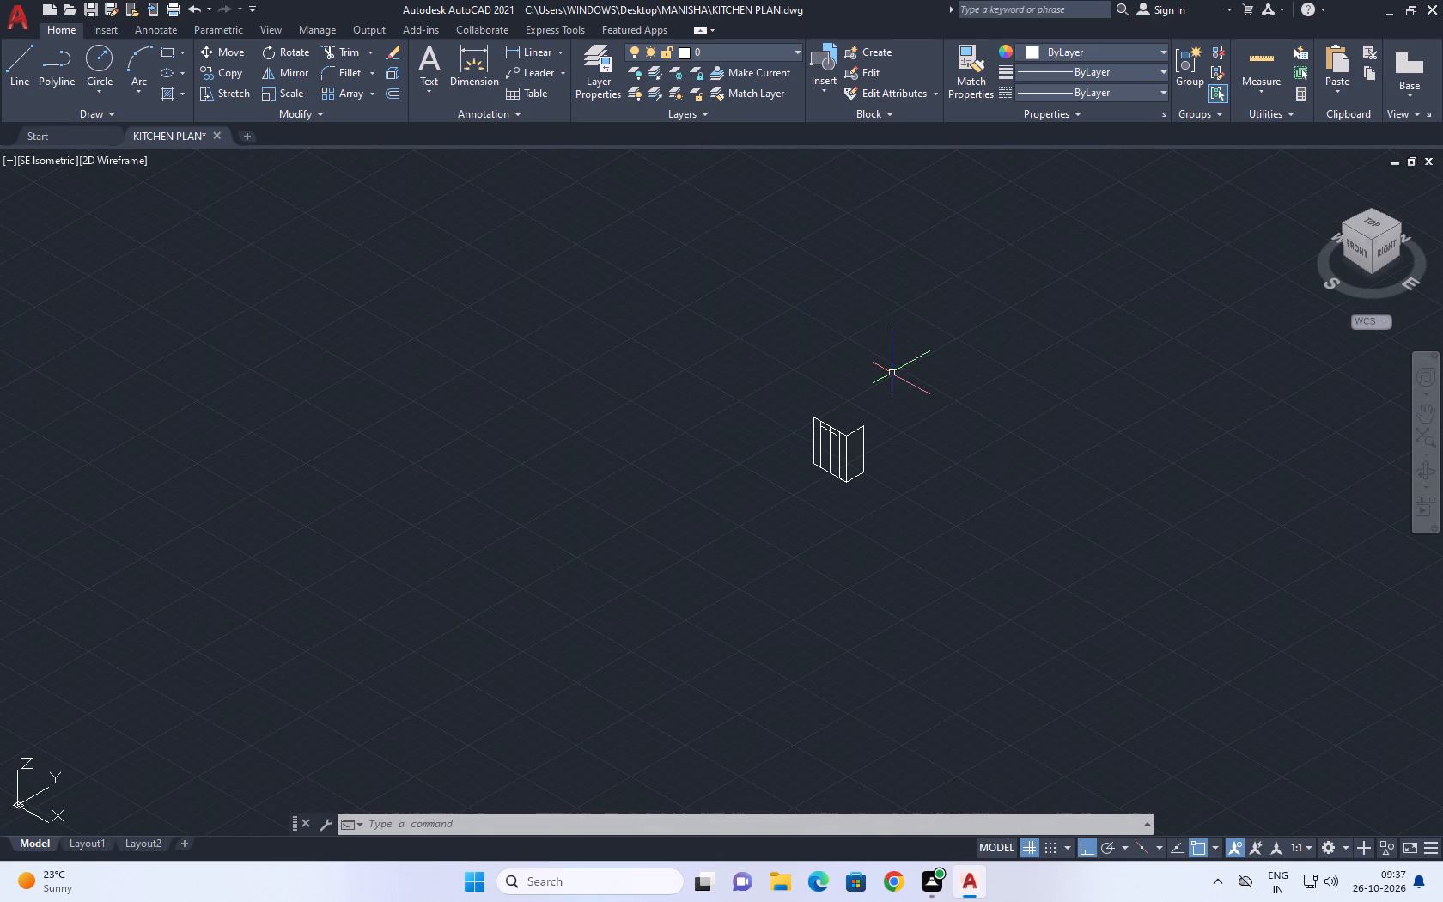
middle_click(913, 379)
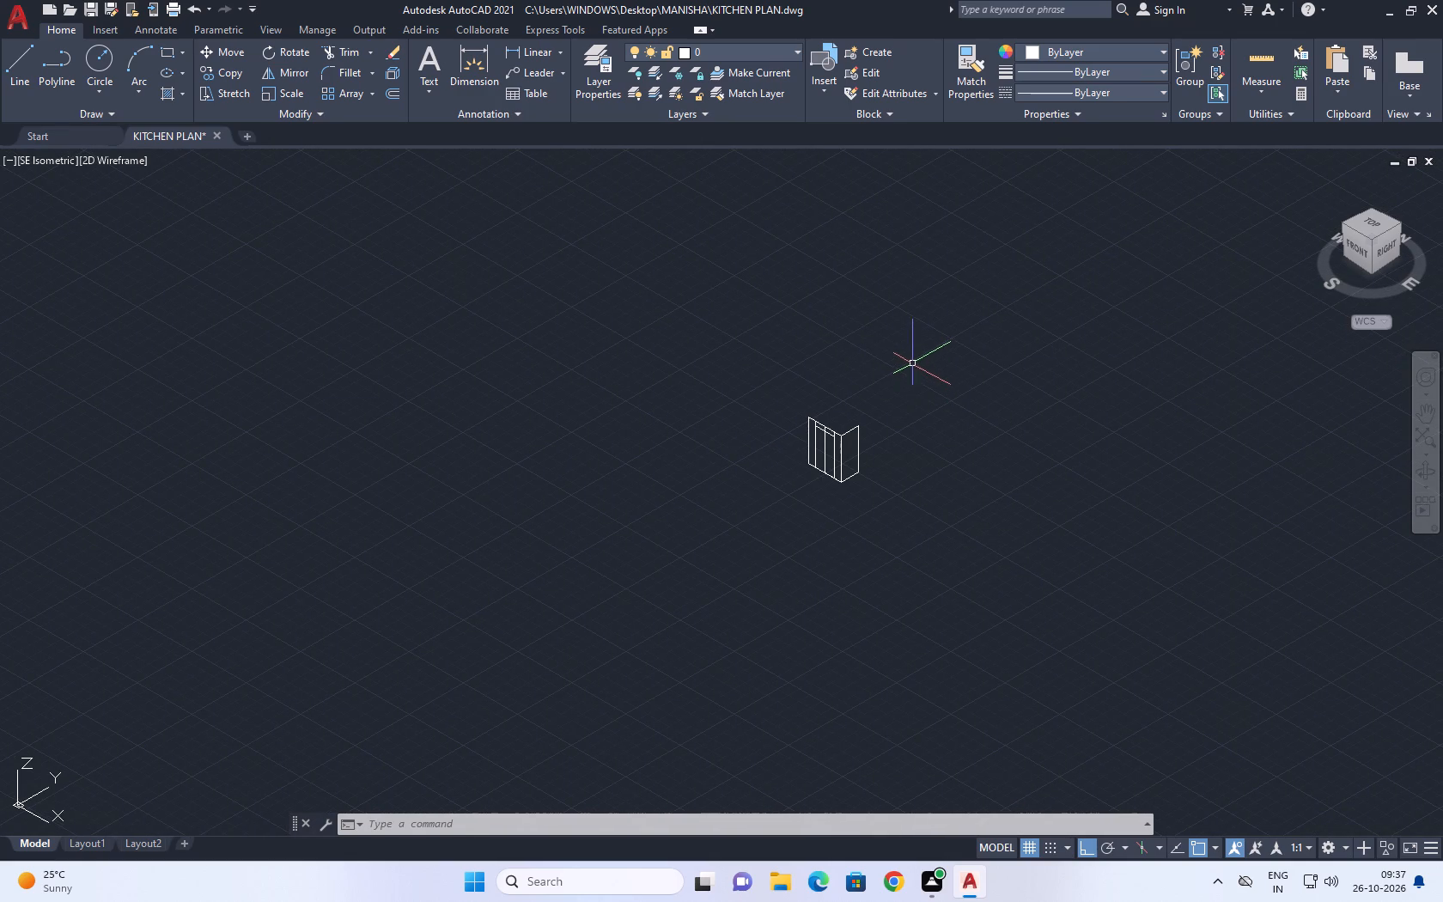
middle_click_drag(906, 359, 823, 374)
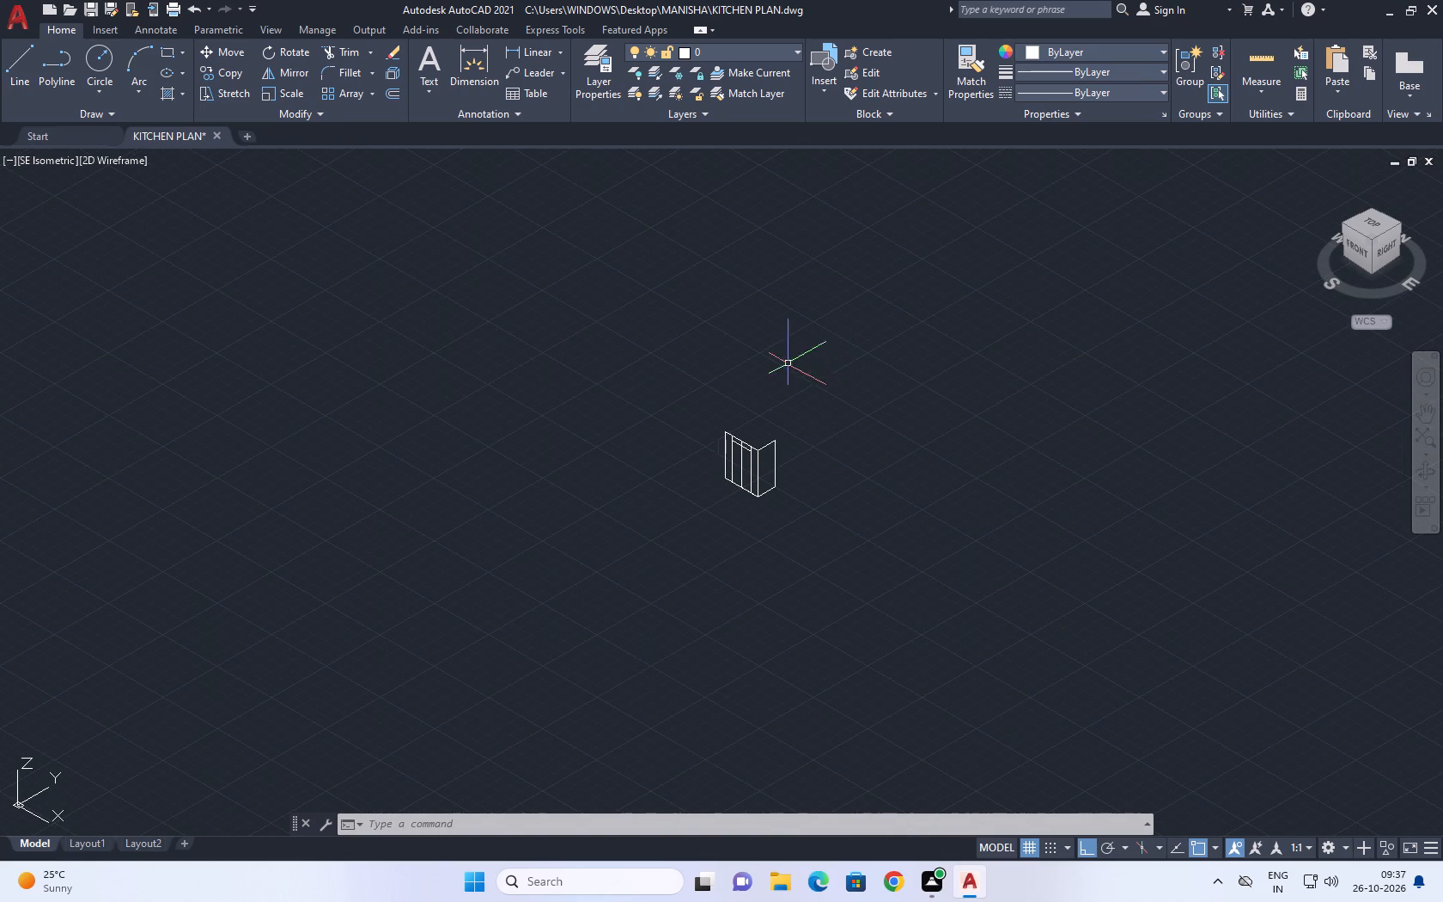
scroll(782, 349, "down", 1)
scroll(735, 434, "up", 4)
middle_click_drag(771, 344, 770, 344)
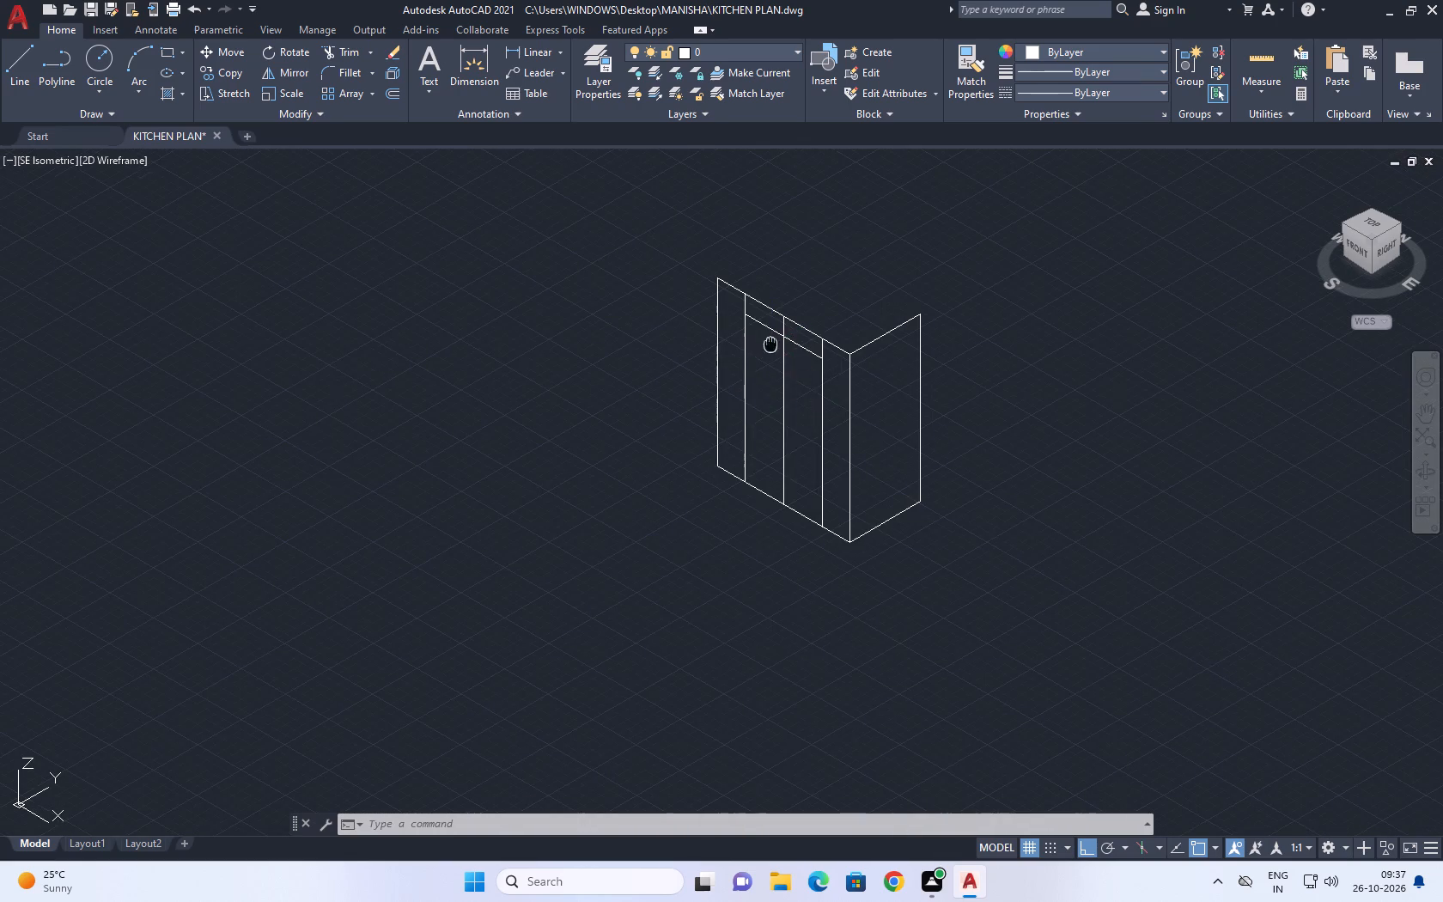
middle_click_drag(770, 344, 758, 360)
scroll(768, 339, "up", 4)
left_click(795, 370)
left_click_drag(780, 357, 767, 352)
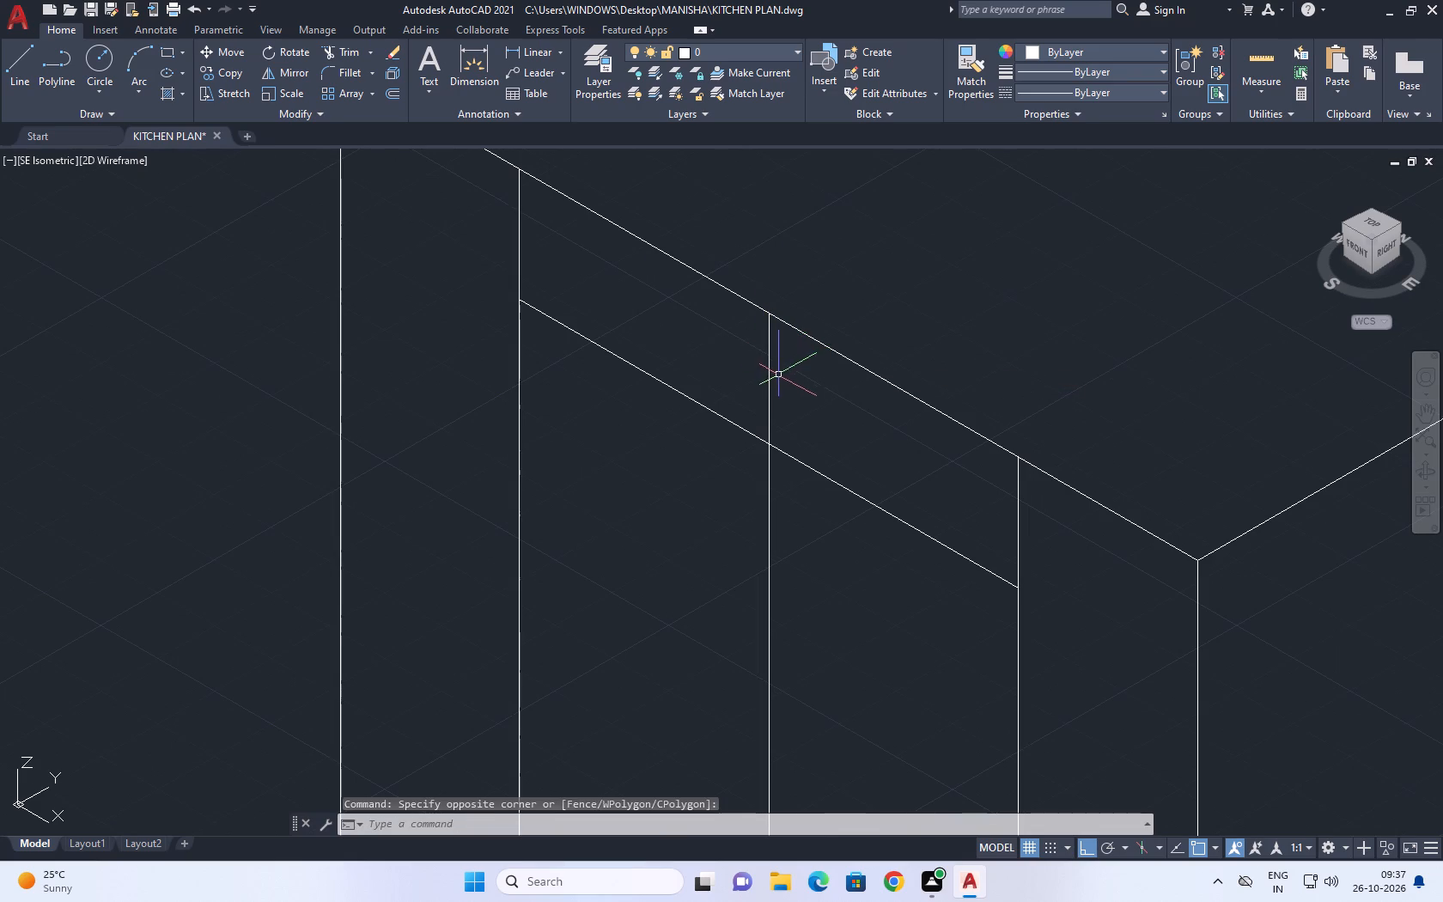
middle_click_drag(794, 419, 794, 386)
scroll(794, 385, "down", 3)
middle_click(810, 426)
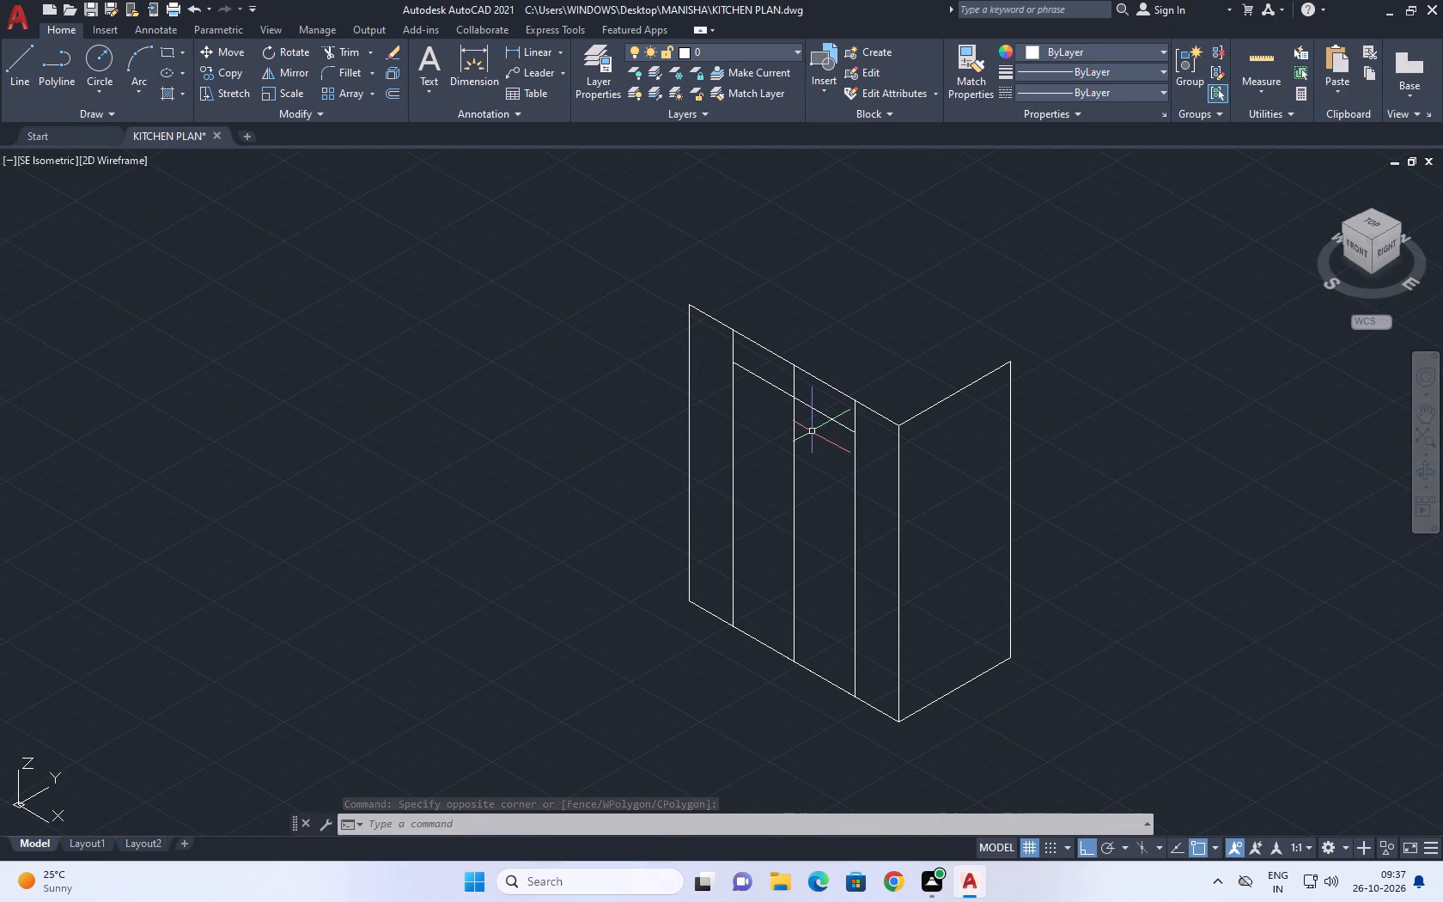
Start a narrow handle outline beside the middle dividing line, below the crossline: a top edge about 4.5 units and a vertical side about 92 units.
key("l")
key("space")
middle_click_drag(865, 539, 776, 419)
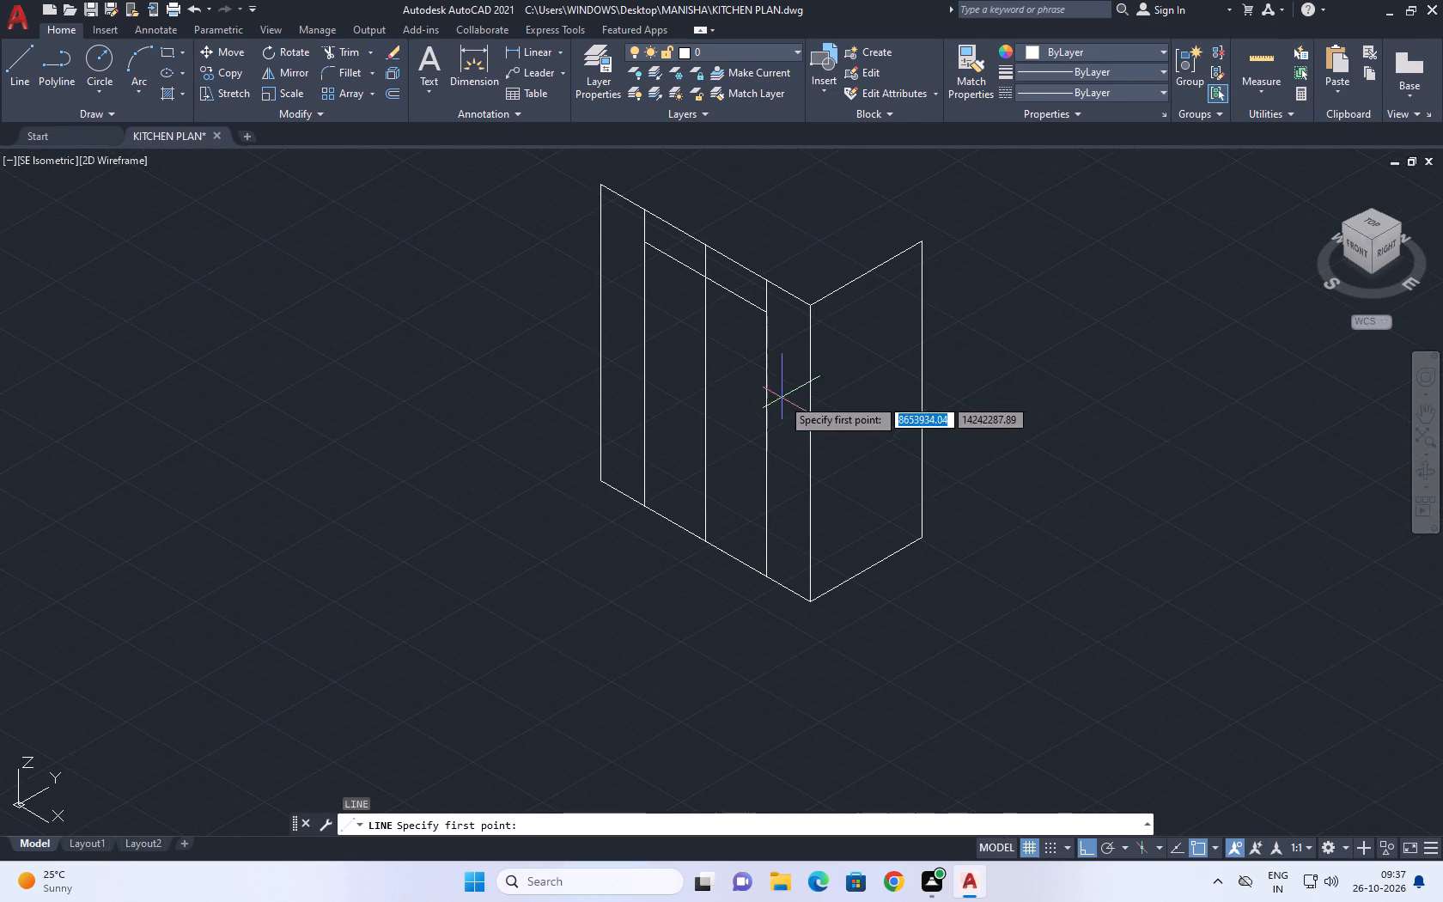
scroll(677, 288, "up", 3)
scroll(799, 266, "up", 3)
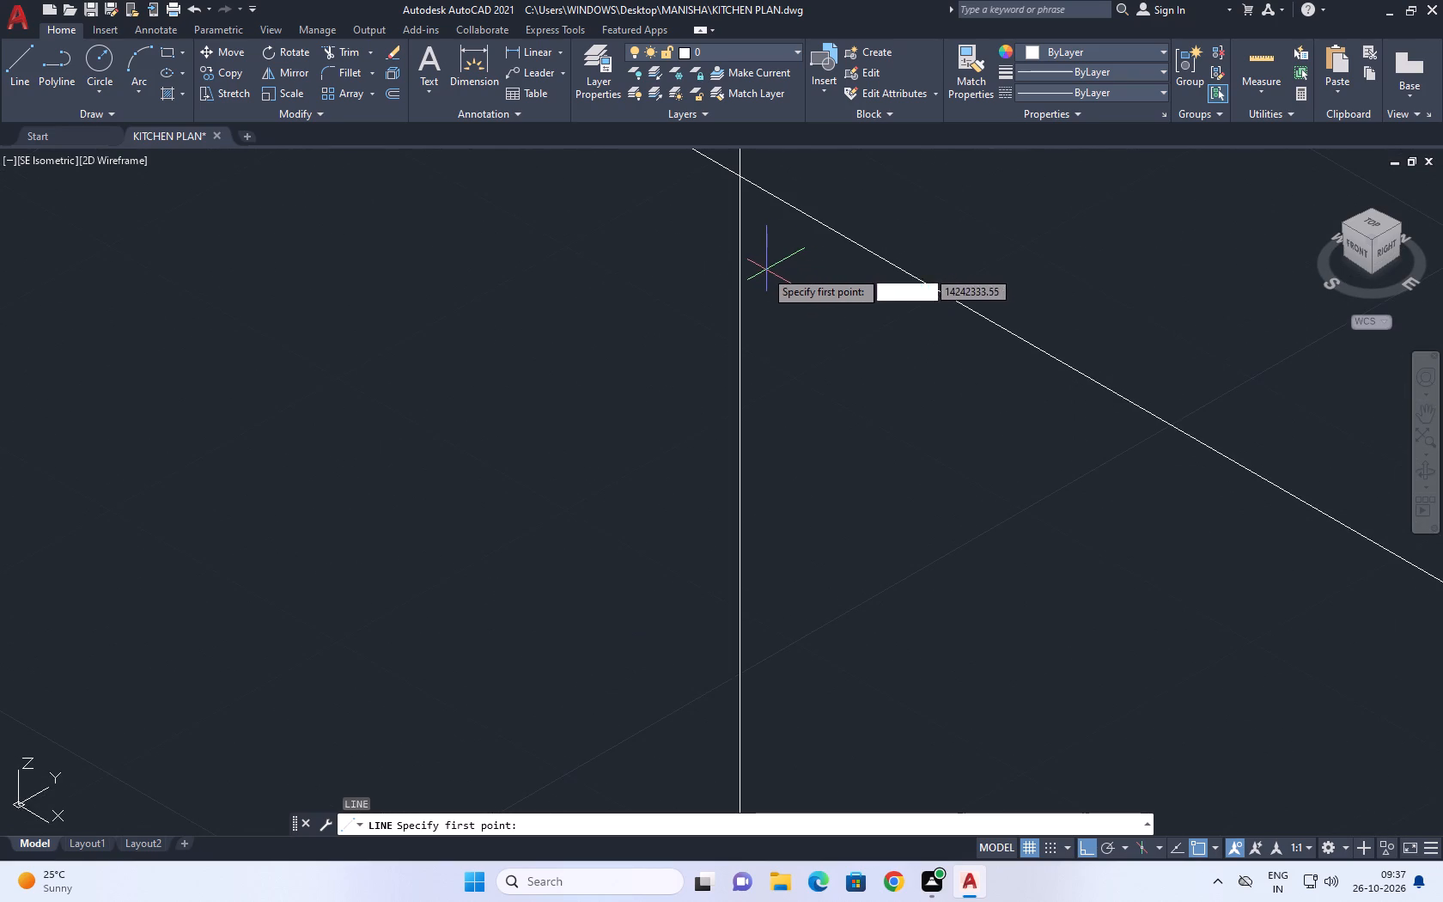
middle_click_drag(768, 286, 752, 212)
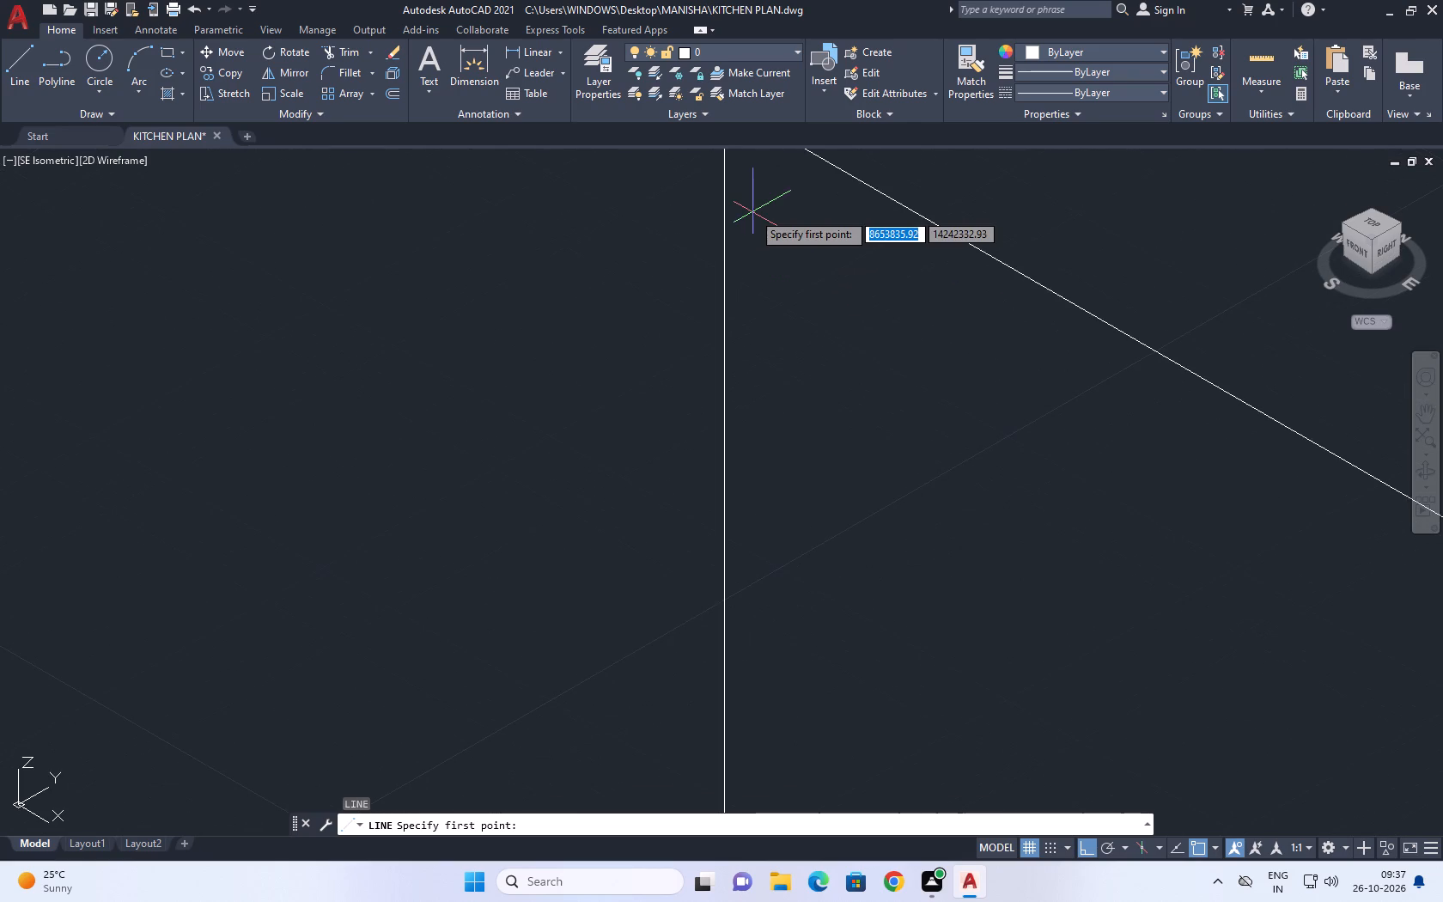
middle_click_drag(789, 285, 761, 262)
middle_click(761, 262)
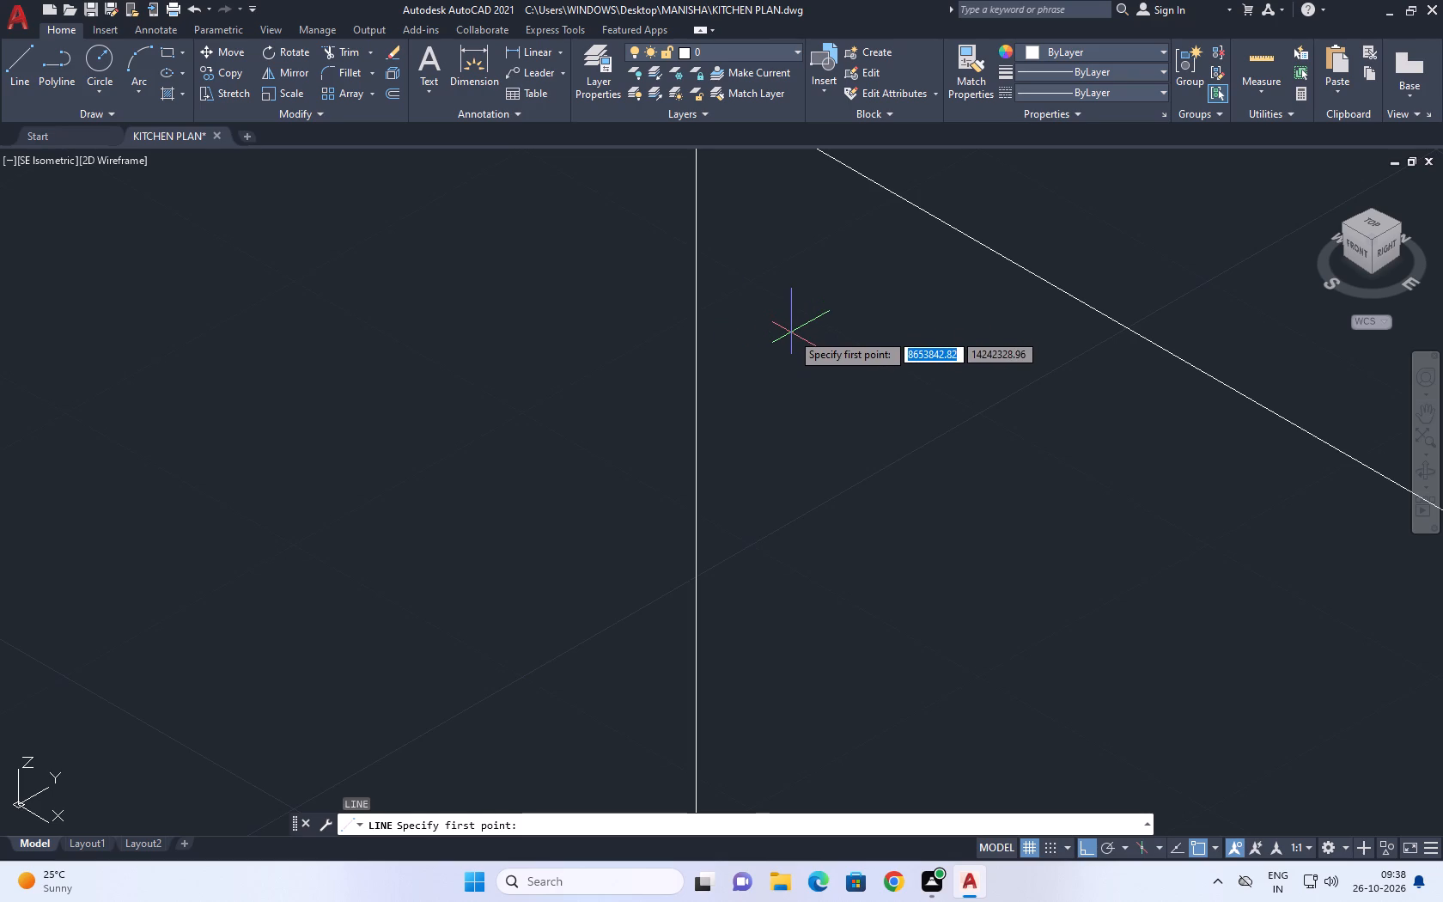
scroll(789, 302, "down", 1)
middle_click_drag(789, 302, 790, 274)
middle_click_drag(778, 361, 774, 360)
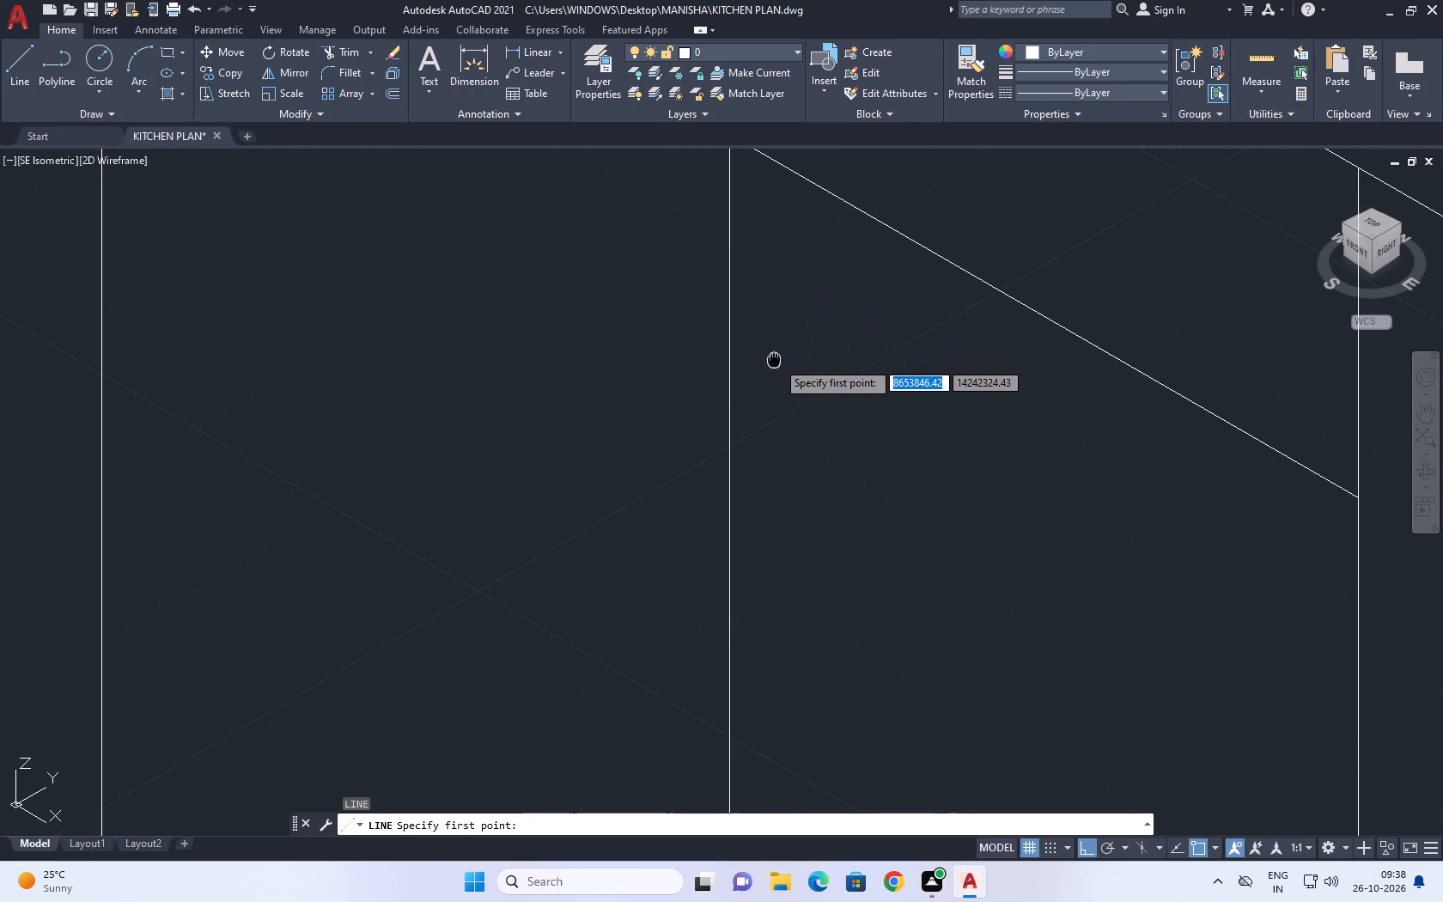
middle_click_drag(774, 360, 757, 288)
left_click(764, 291)
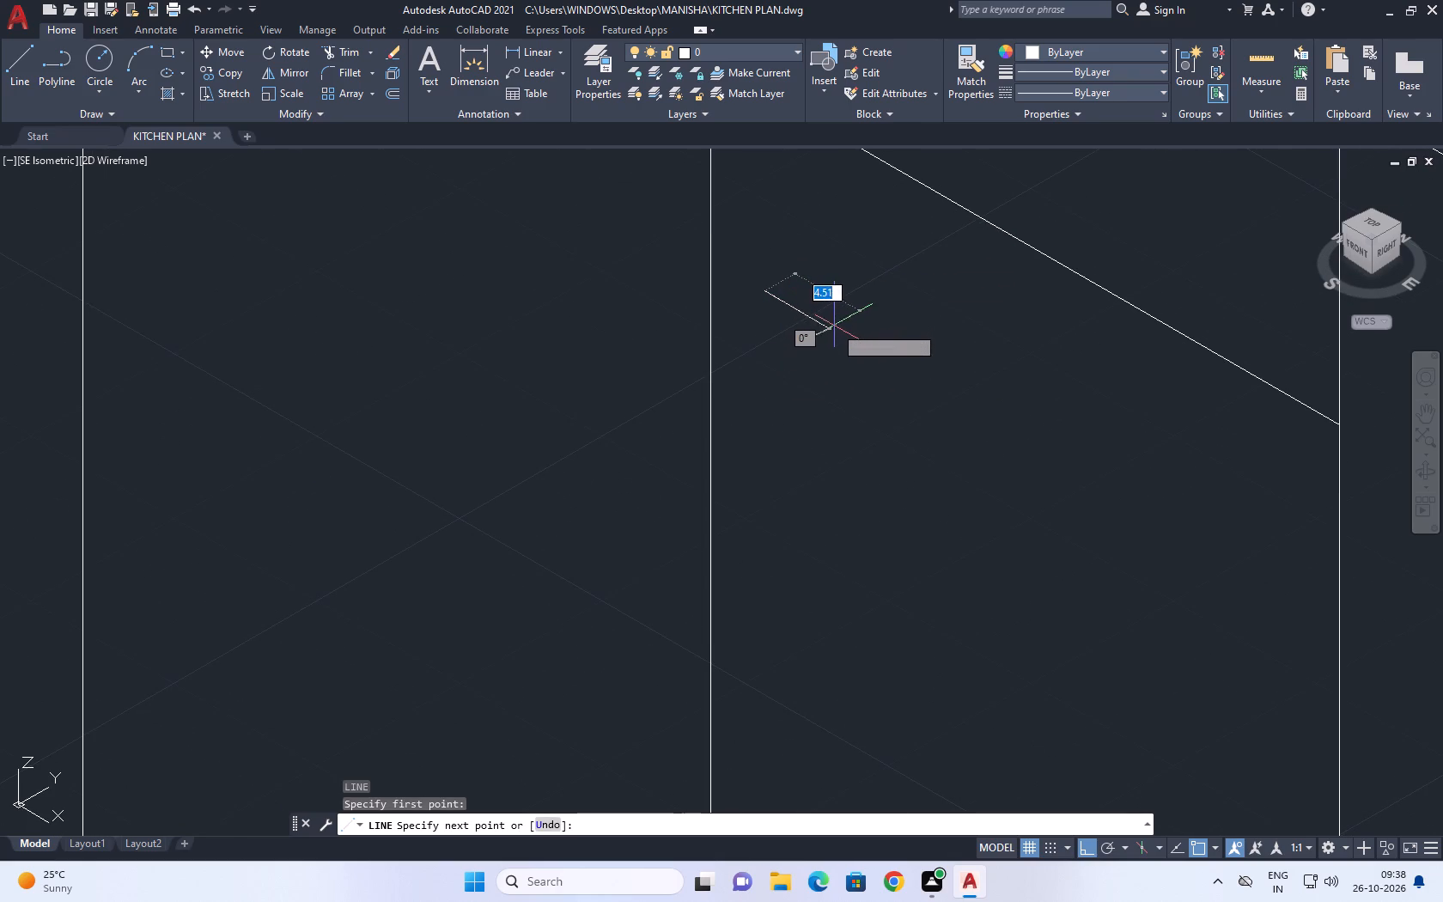
left_click(825, 331)
scroll(786, 521, "down", 3)
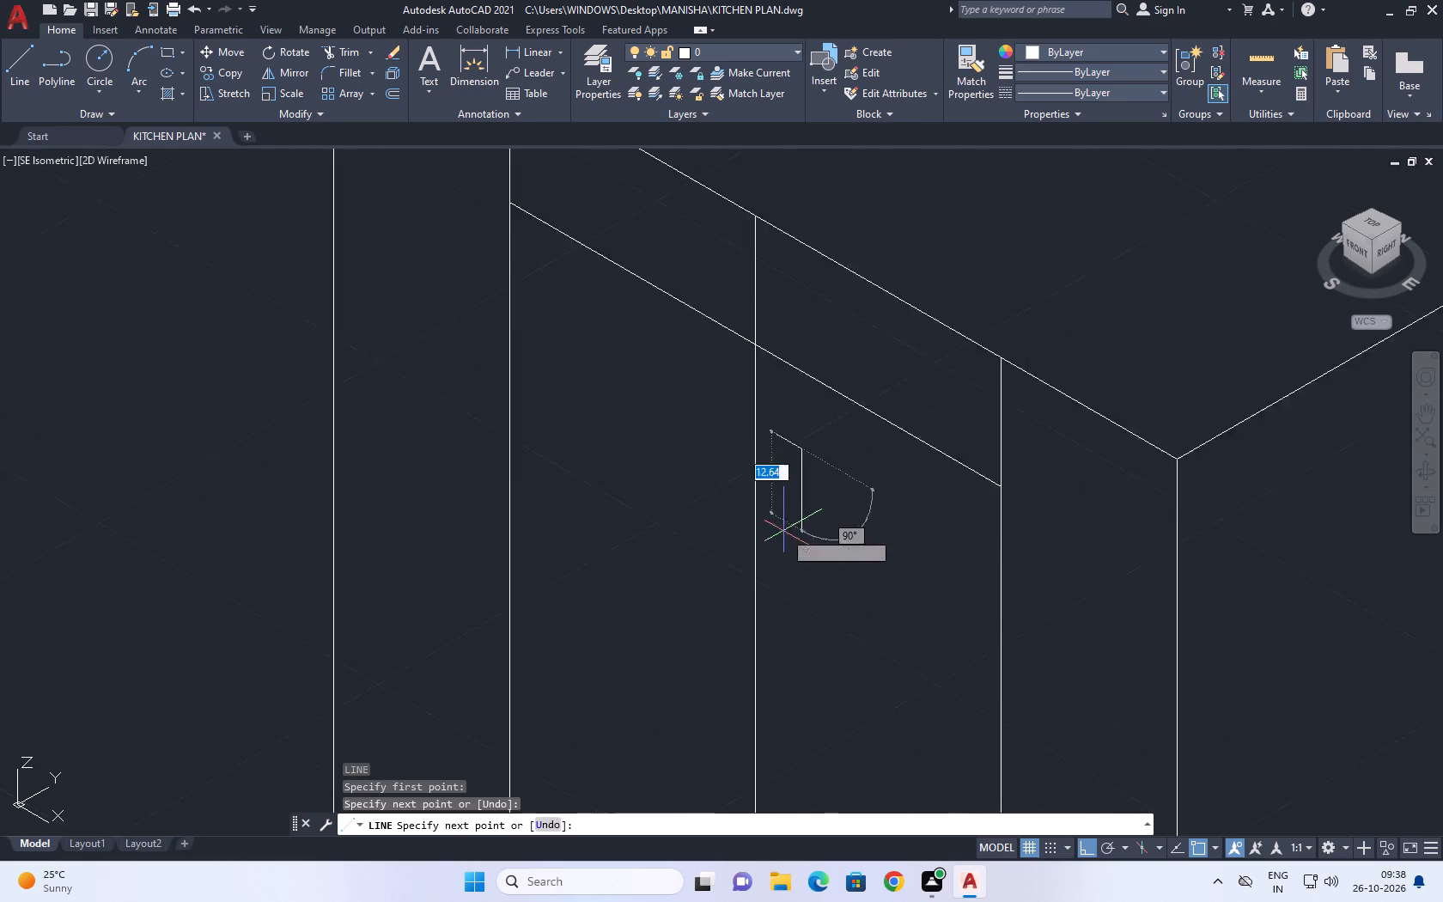
scroll(783, 532, "down", 2)
scroll(783, 652, "up", 3)
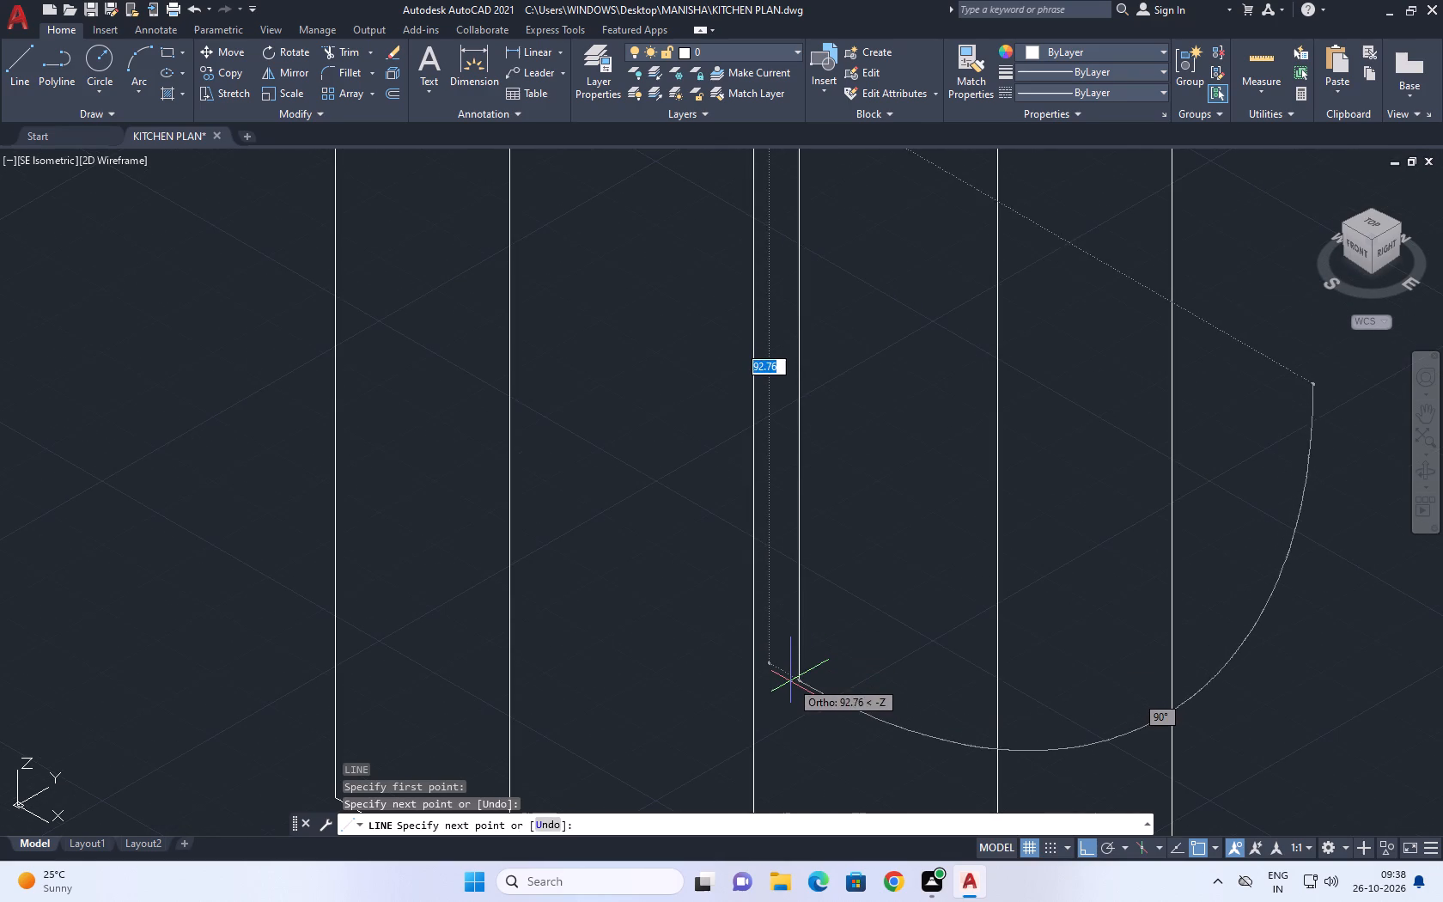
left_click(788, 673)
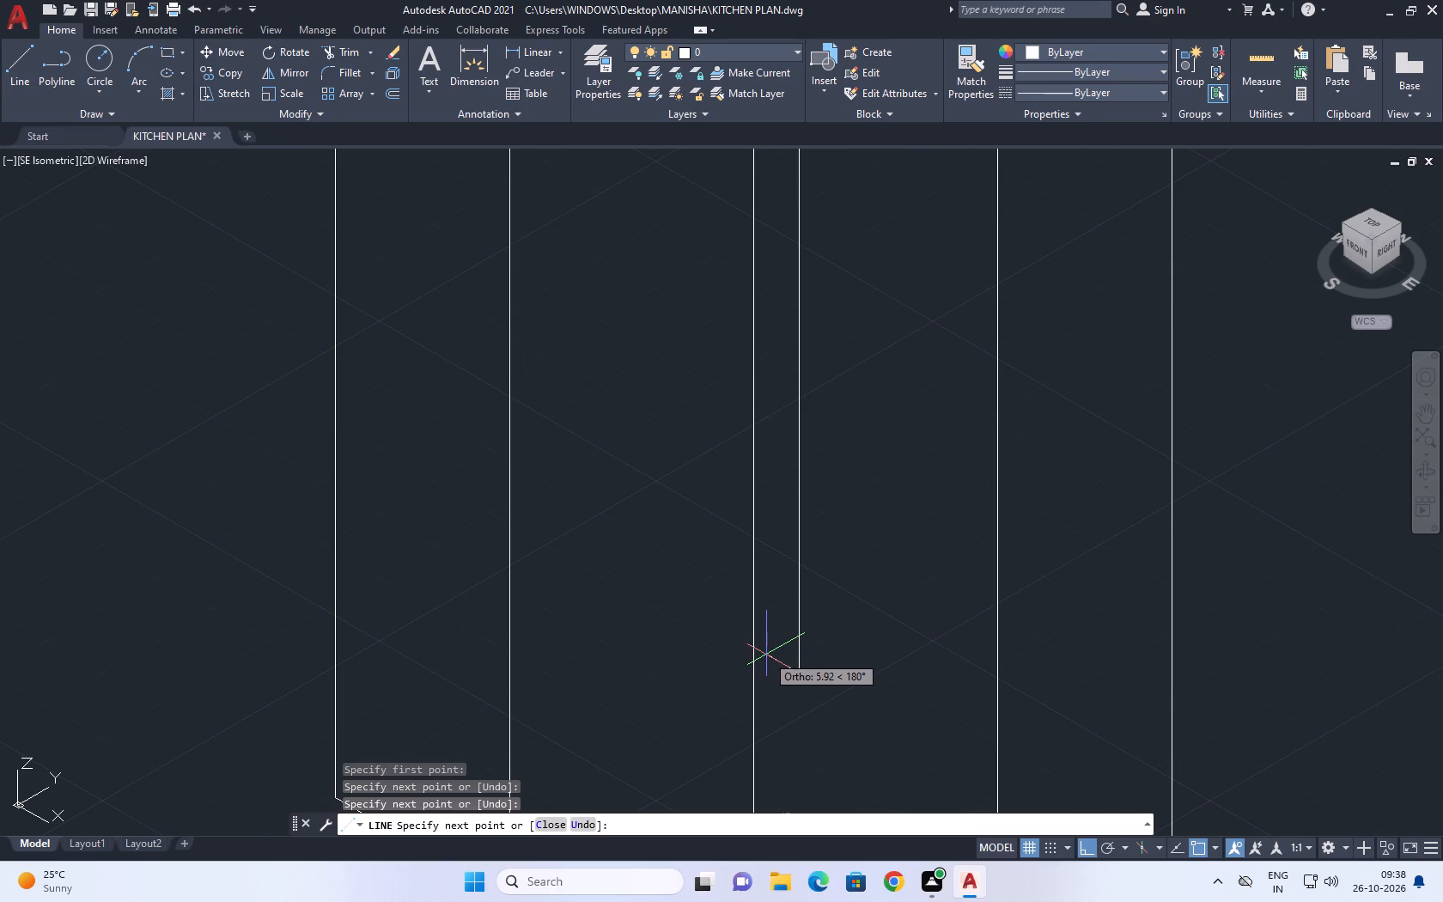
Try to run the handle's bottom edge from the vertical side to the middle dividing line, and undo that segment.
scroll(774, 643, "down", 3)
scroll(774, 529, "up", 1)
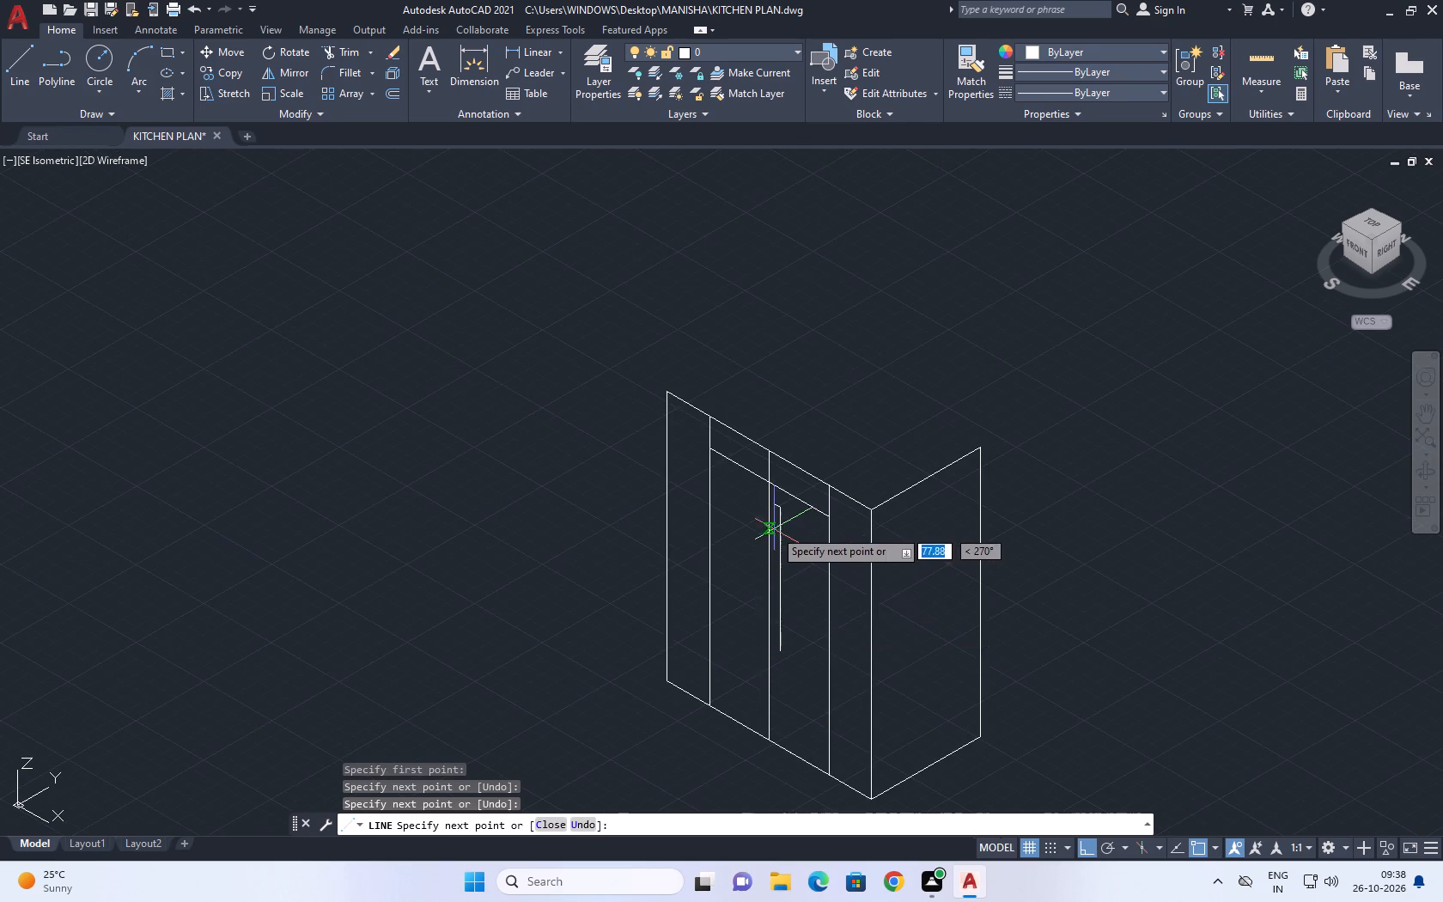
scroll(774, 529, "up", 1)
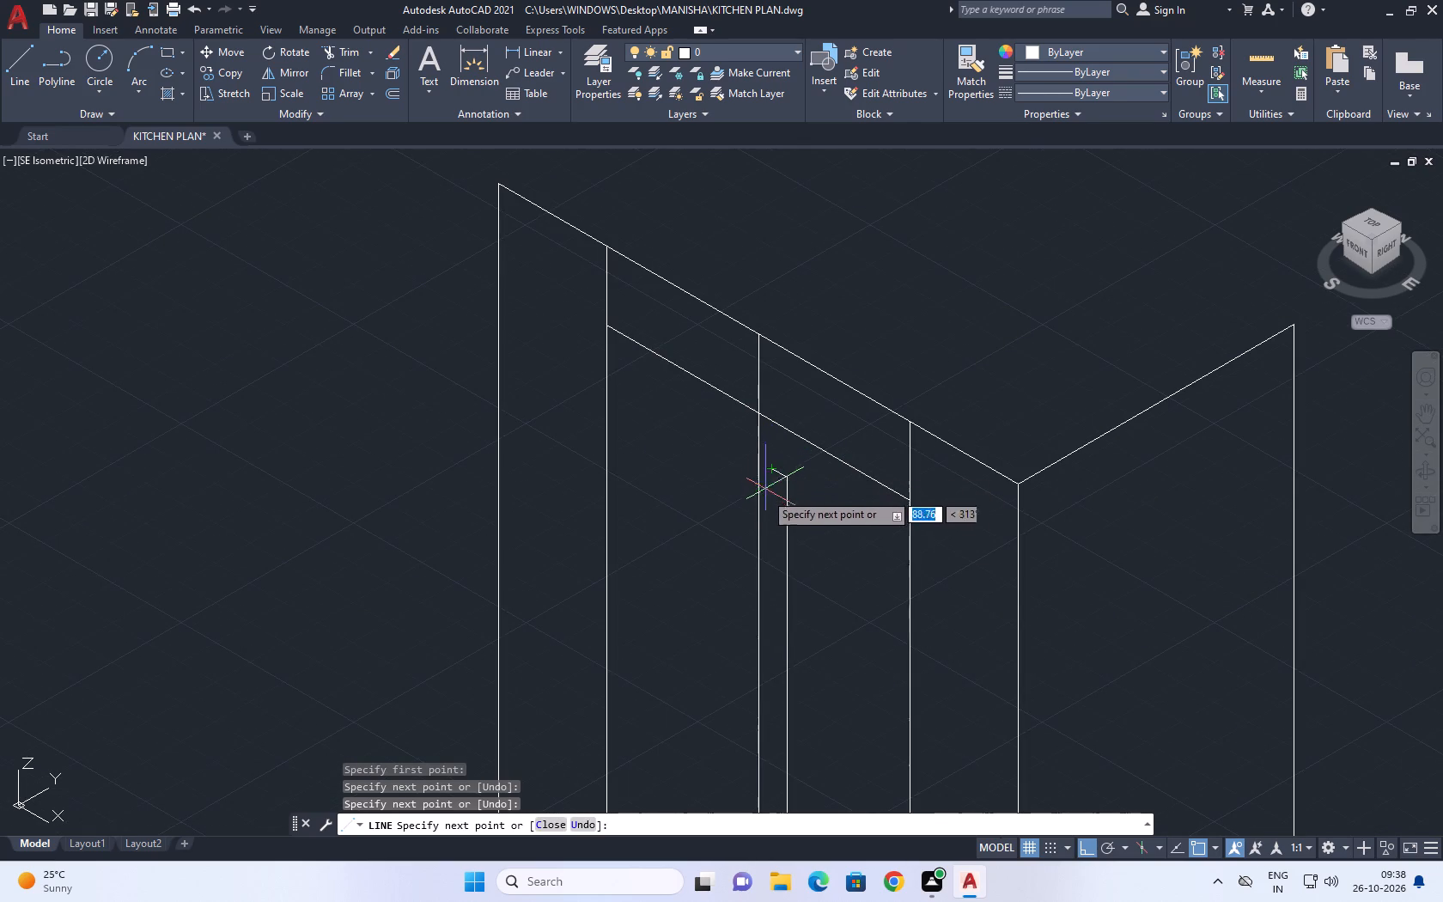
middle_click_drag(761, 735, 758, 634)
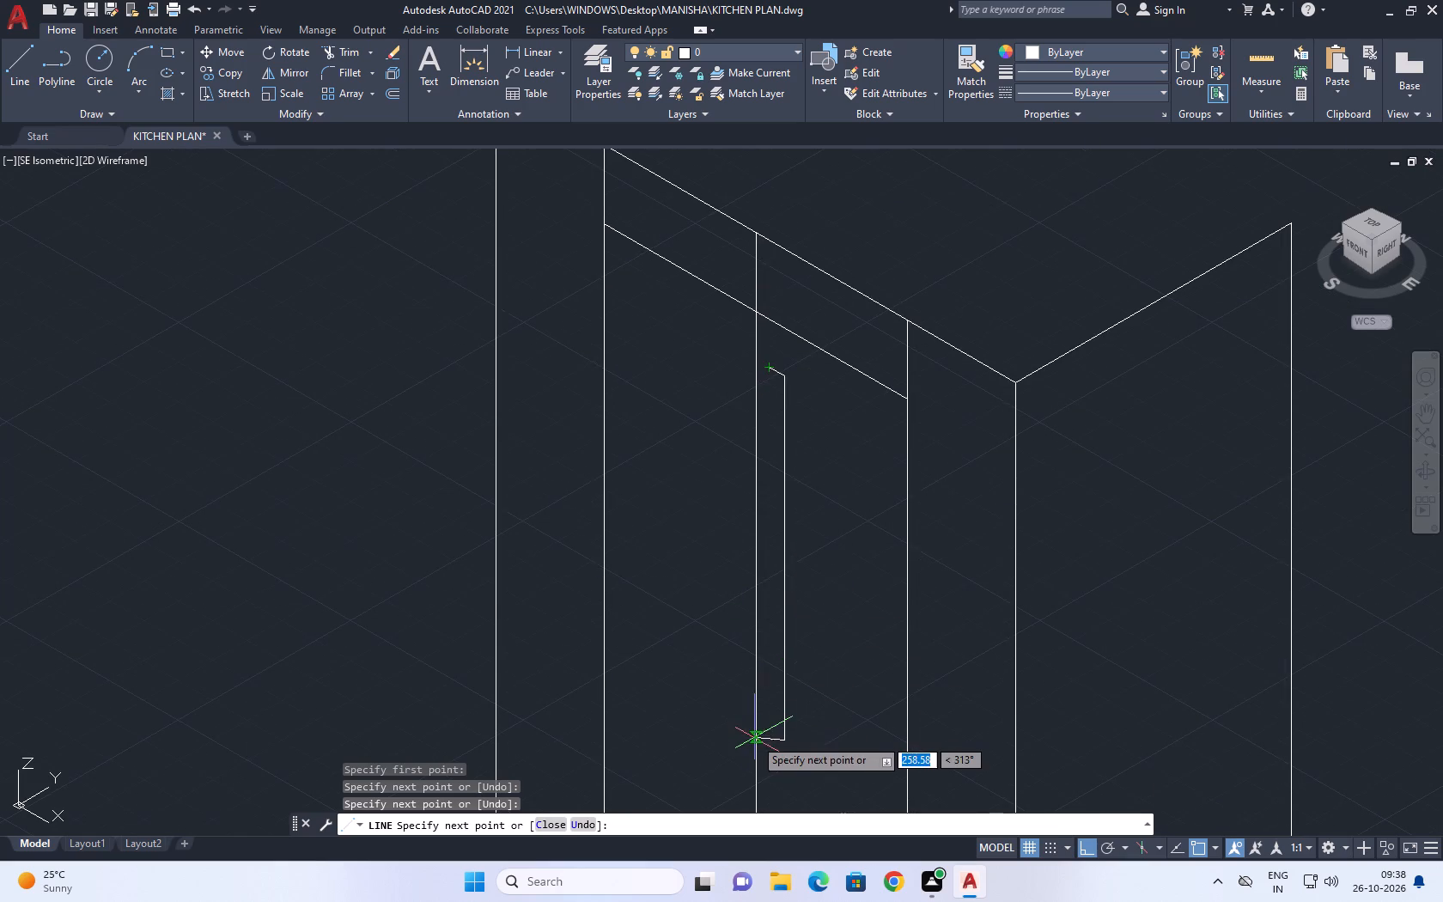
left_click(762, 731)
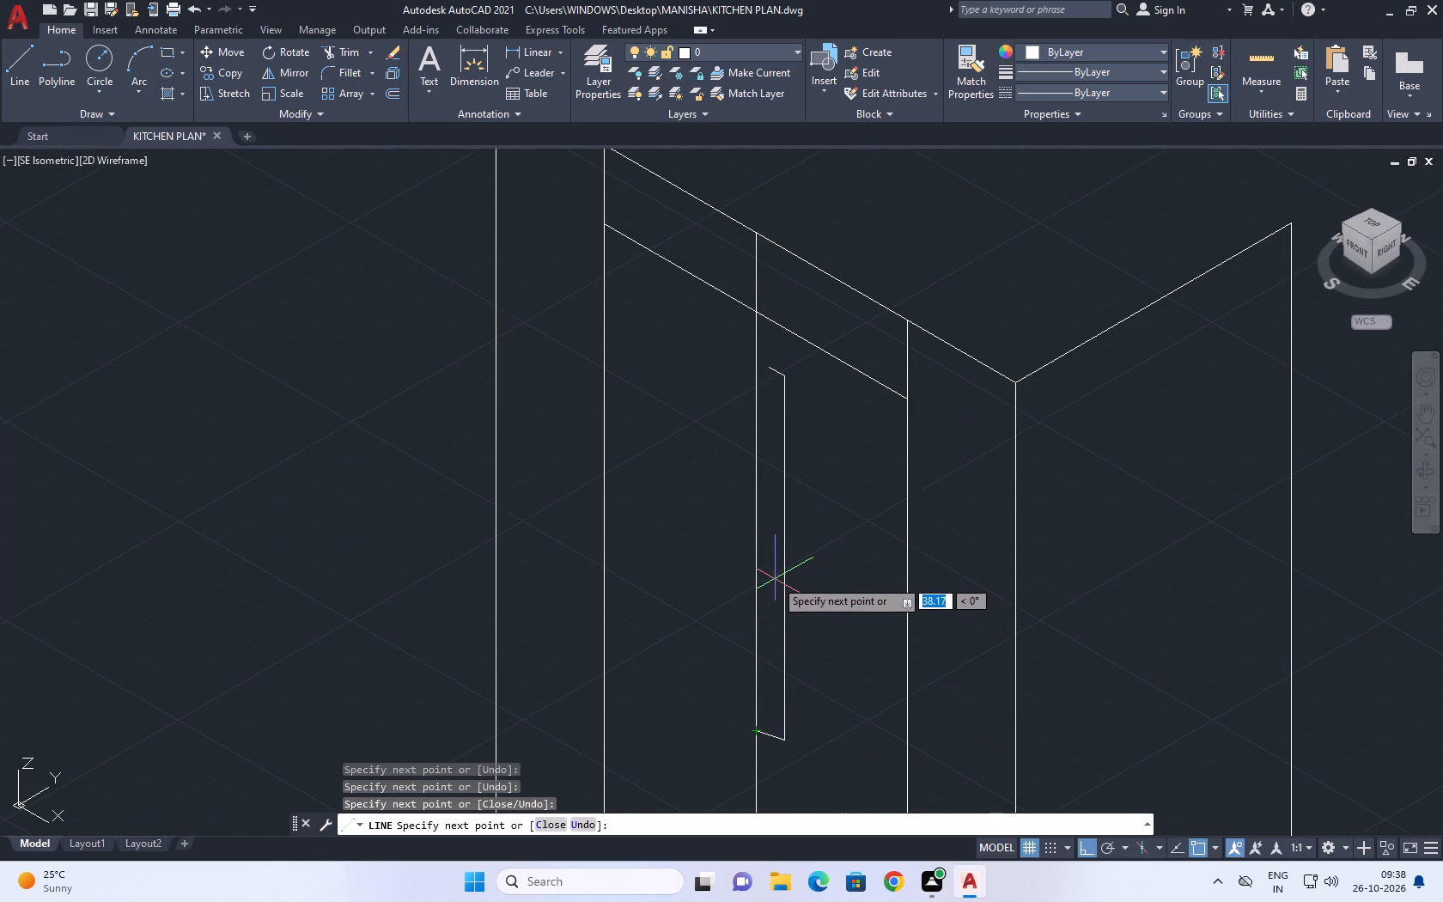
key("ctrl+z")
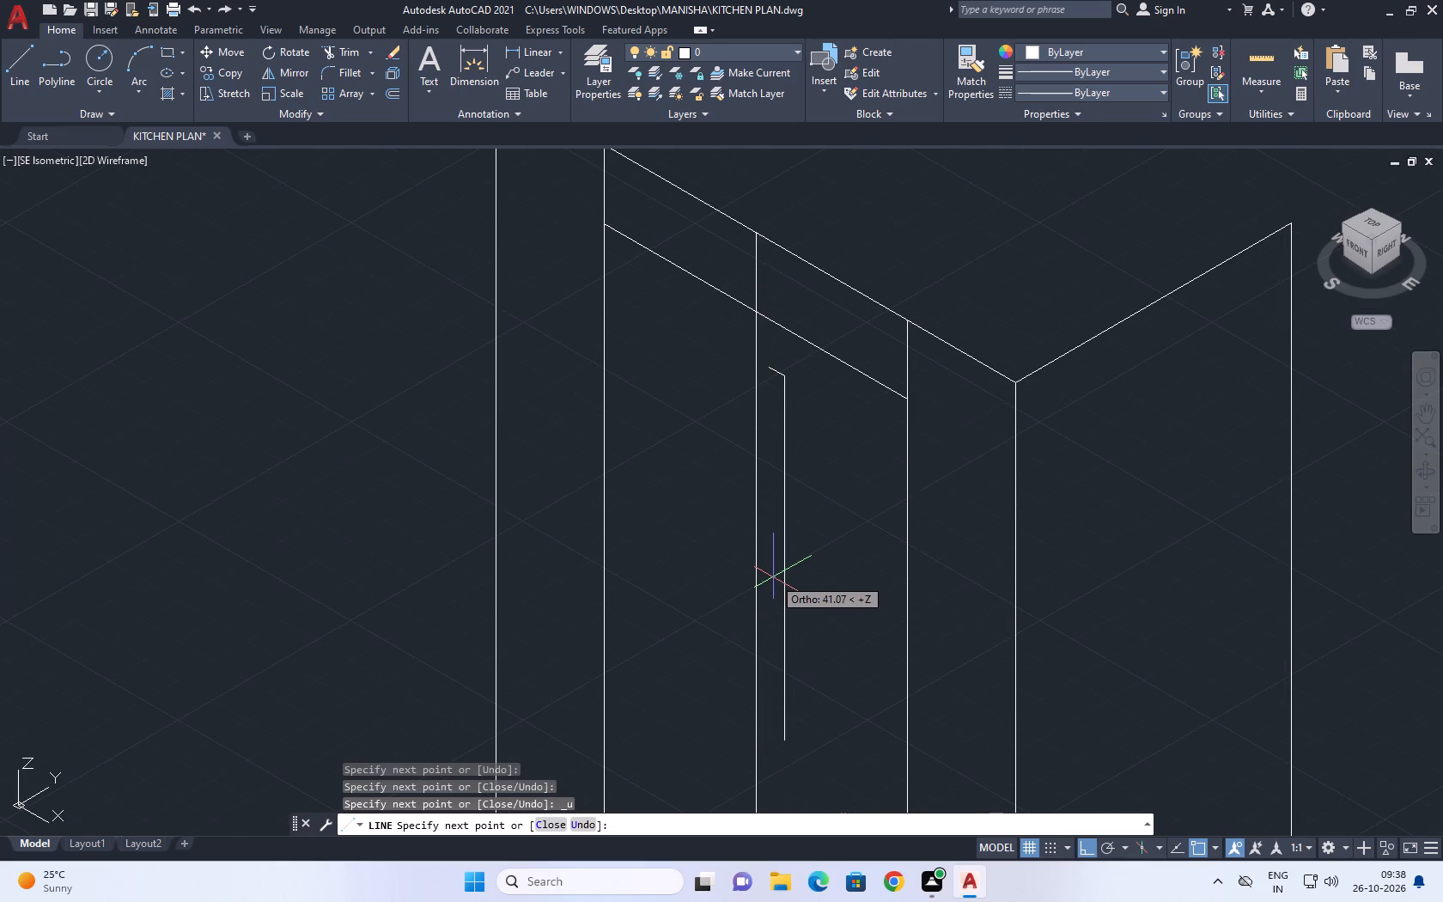
Draw the handle's bottom edge about 7 units in the negative X direction, ending short of the middle dividing line.
middle_click_drag(775, 581, 792, 522)
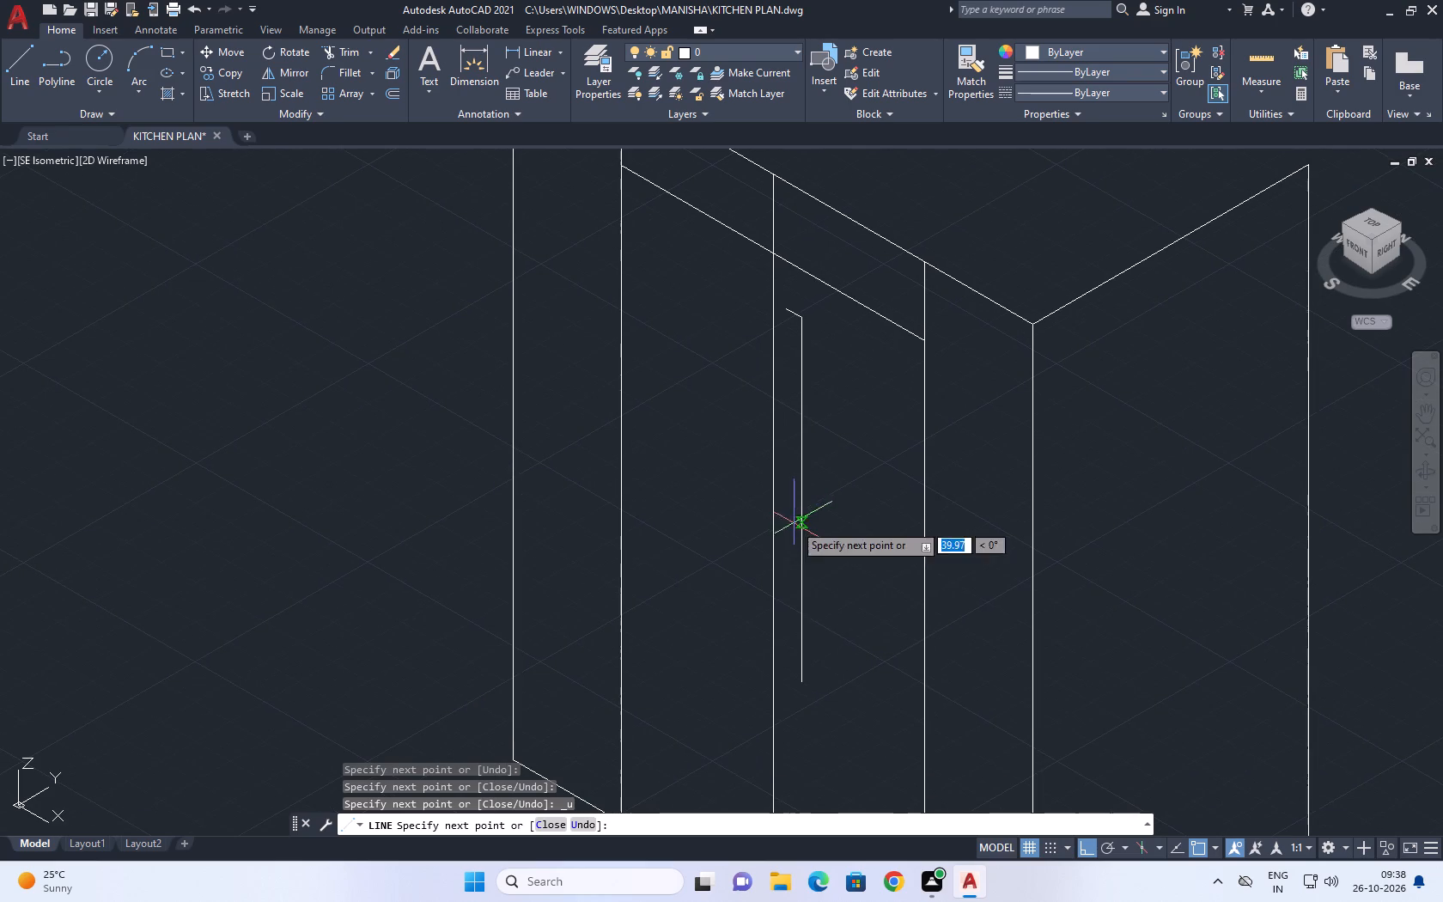
scroll(779, 665, "up", 1)
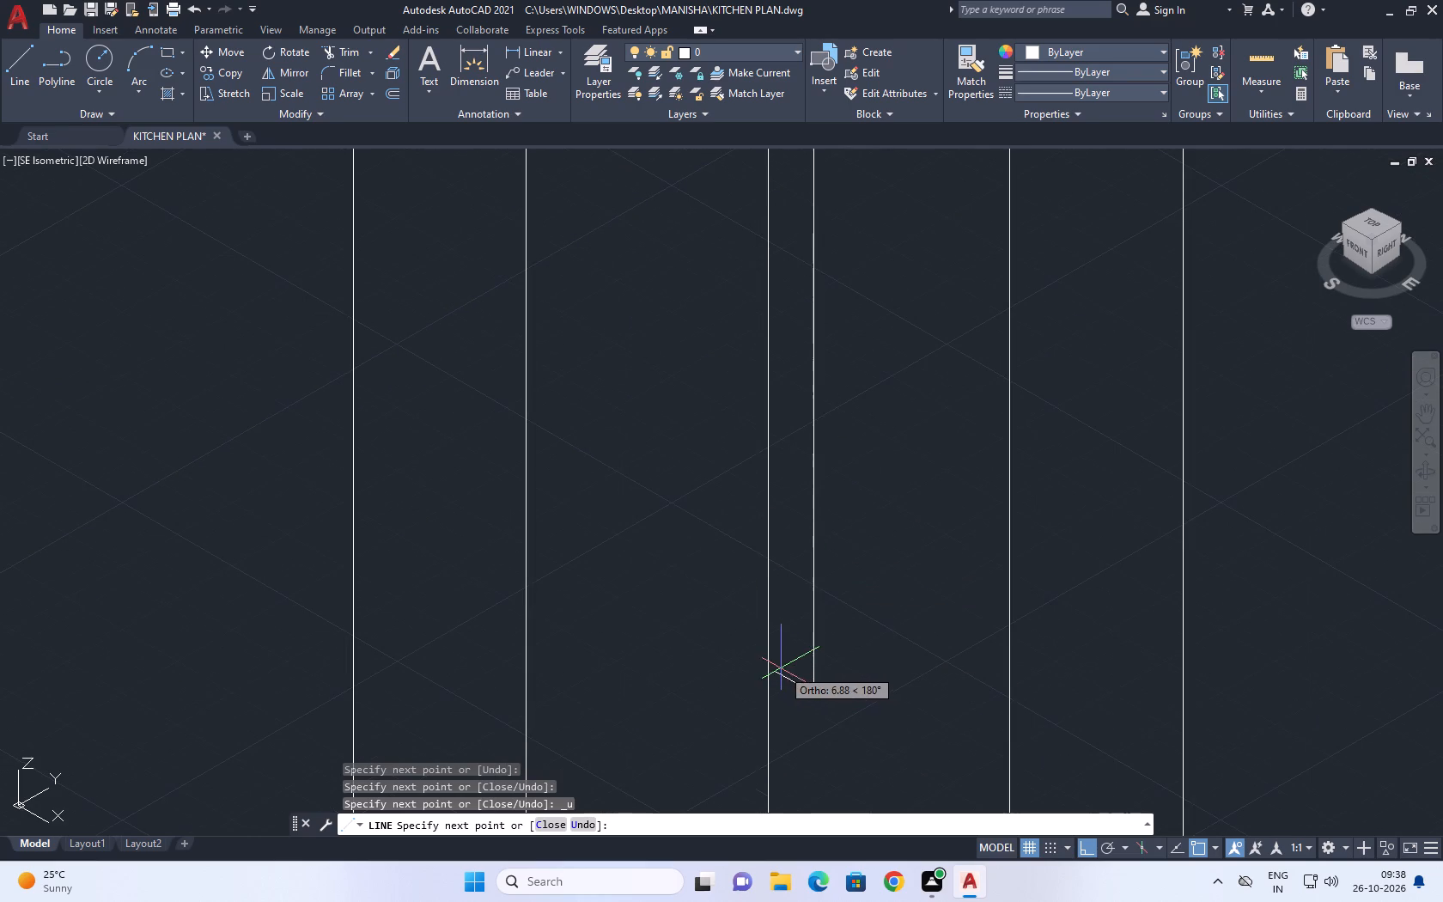
left_click(780, 668)
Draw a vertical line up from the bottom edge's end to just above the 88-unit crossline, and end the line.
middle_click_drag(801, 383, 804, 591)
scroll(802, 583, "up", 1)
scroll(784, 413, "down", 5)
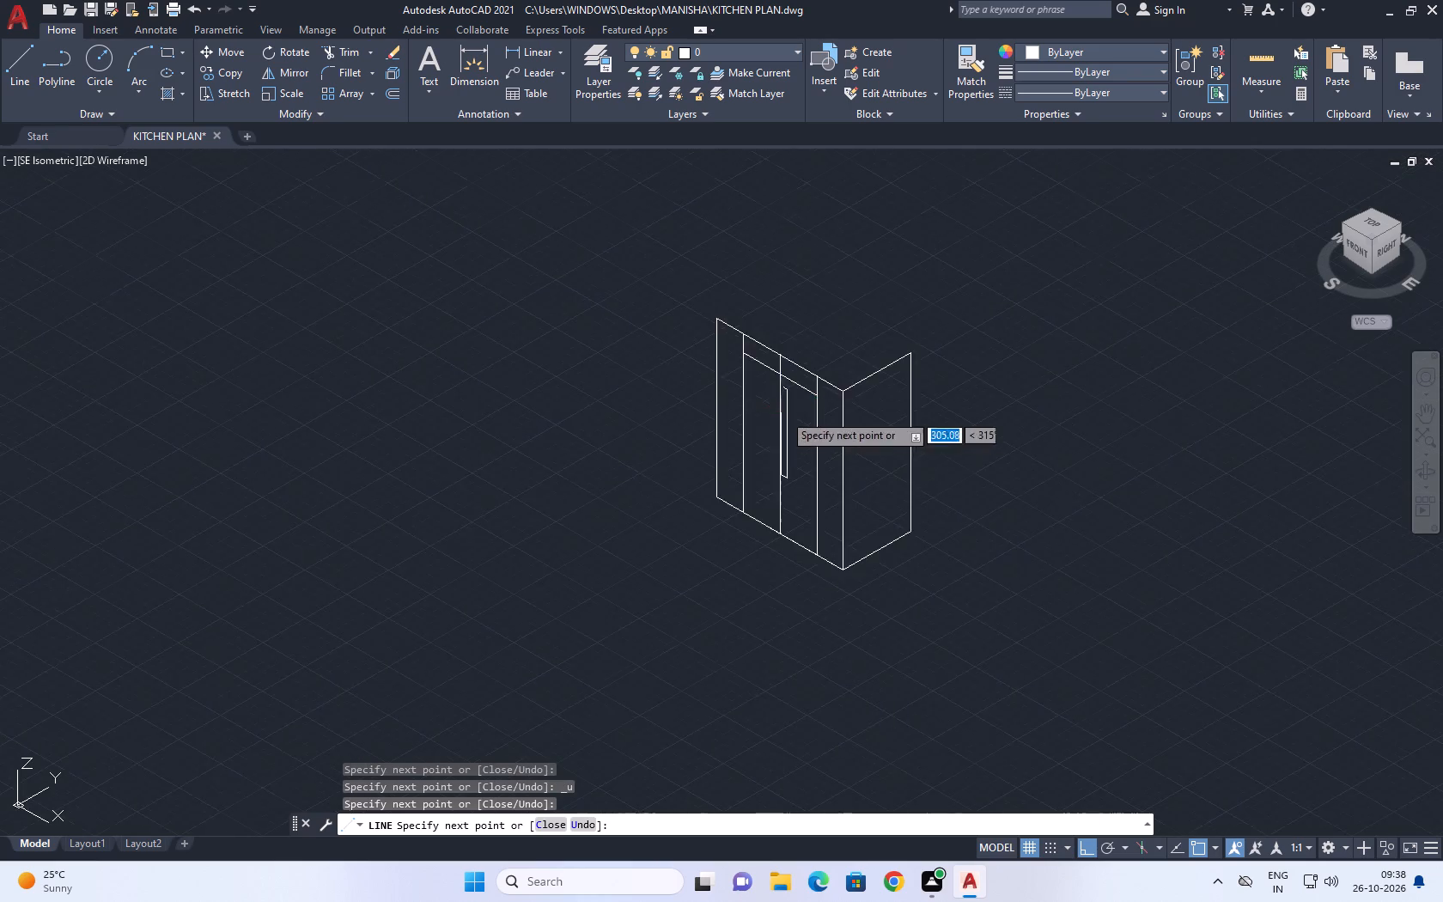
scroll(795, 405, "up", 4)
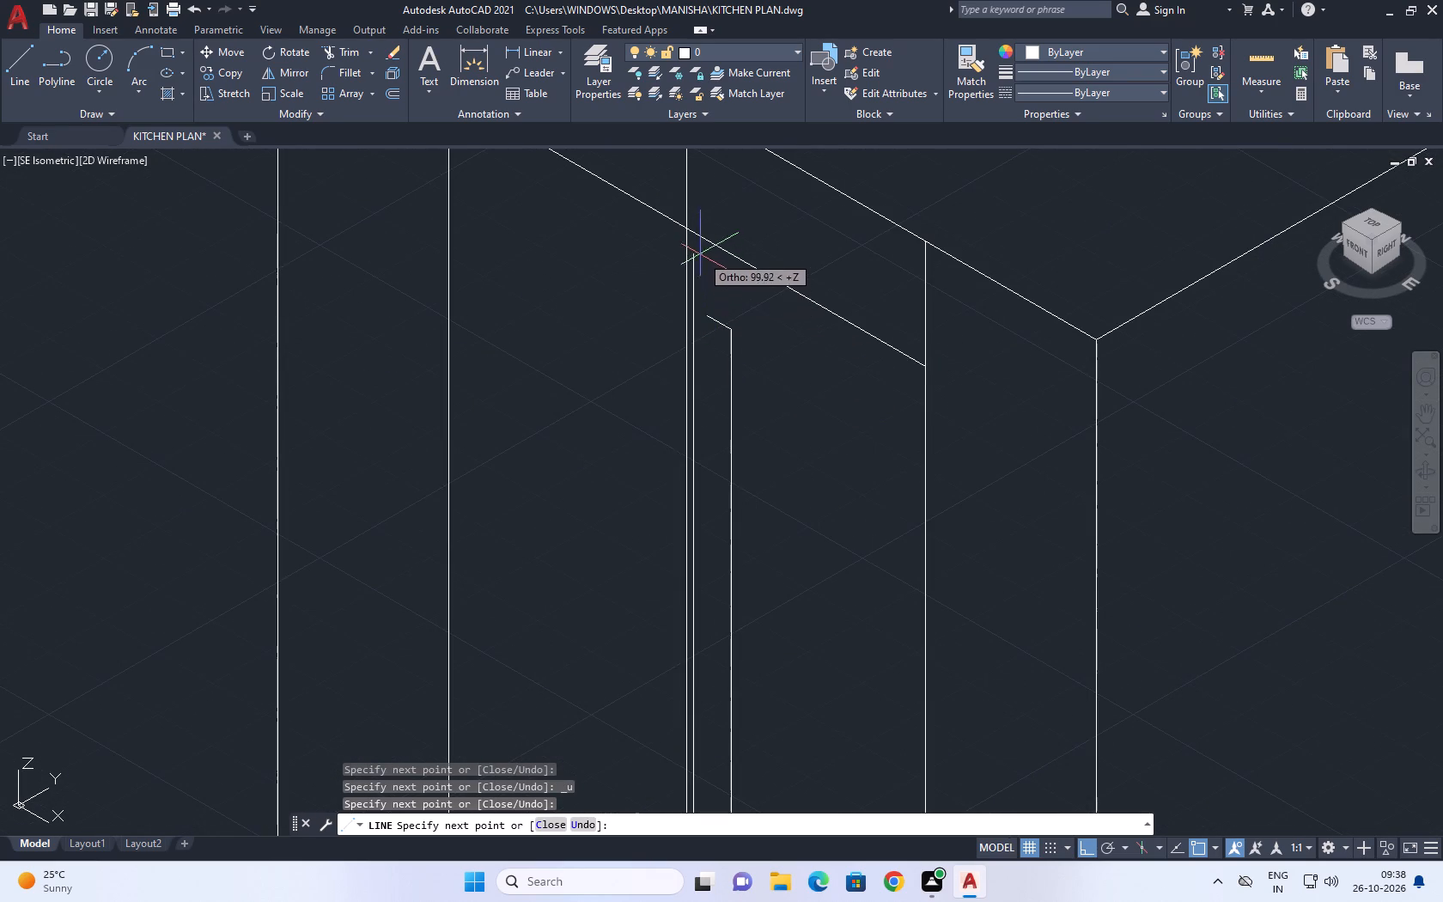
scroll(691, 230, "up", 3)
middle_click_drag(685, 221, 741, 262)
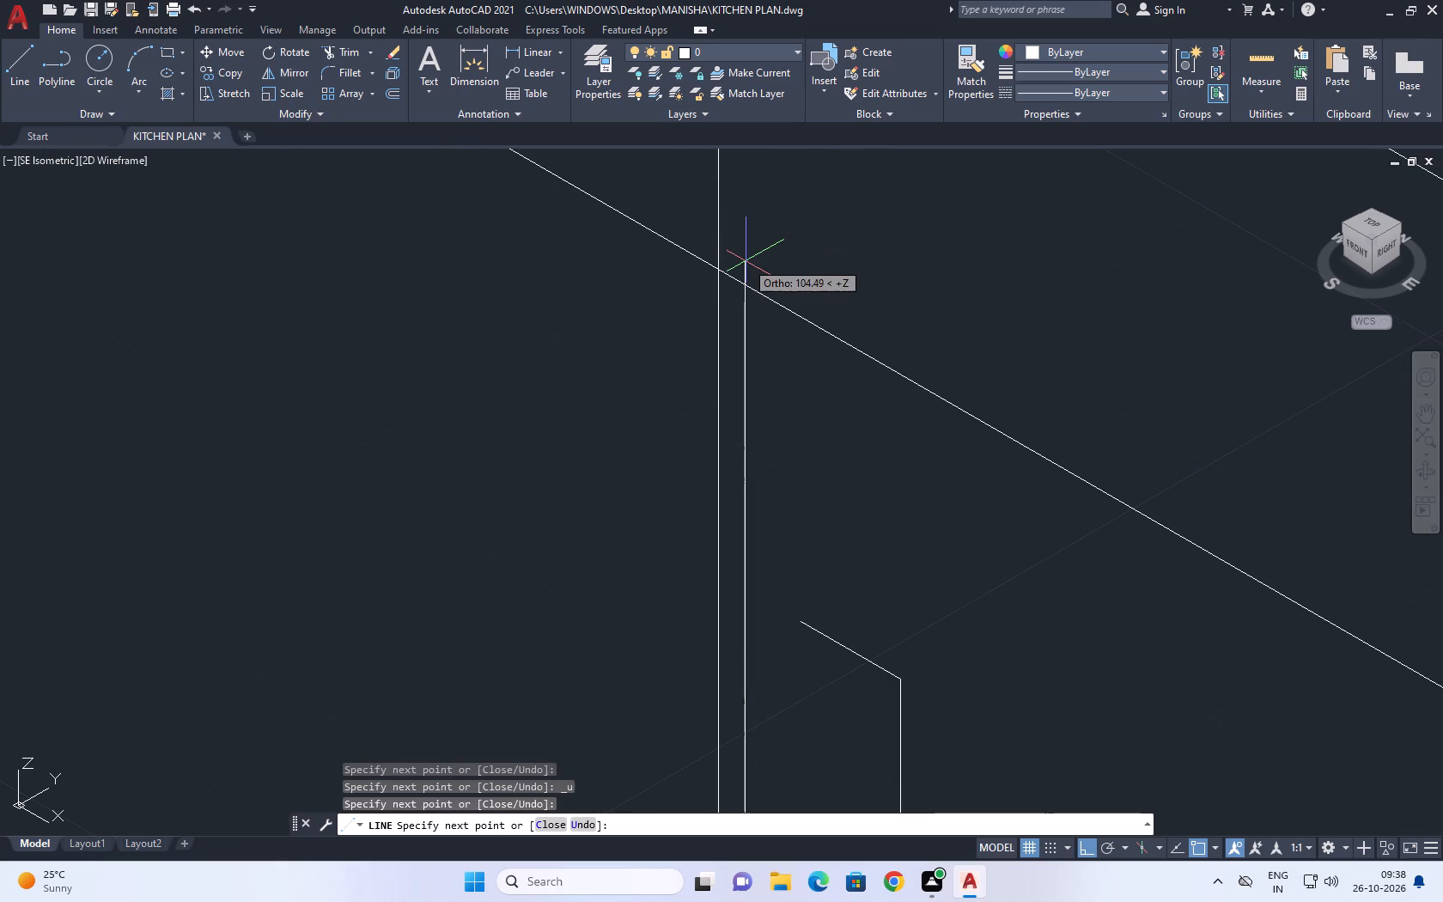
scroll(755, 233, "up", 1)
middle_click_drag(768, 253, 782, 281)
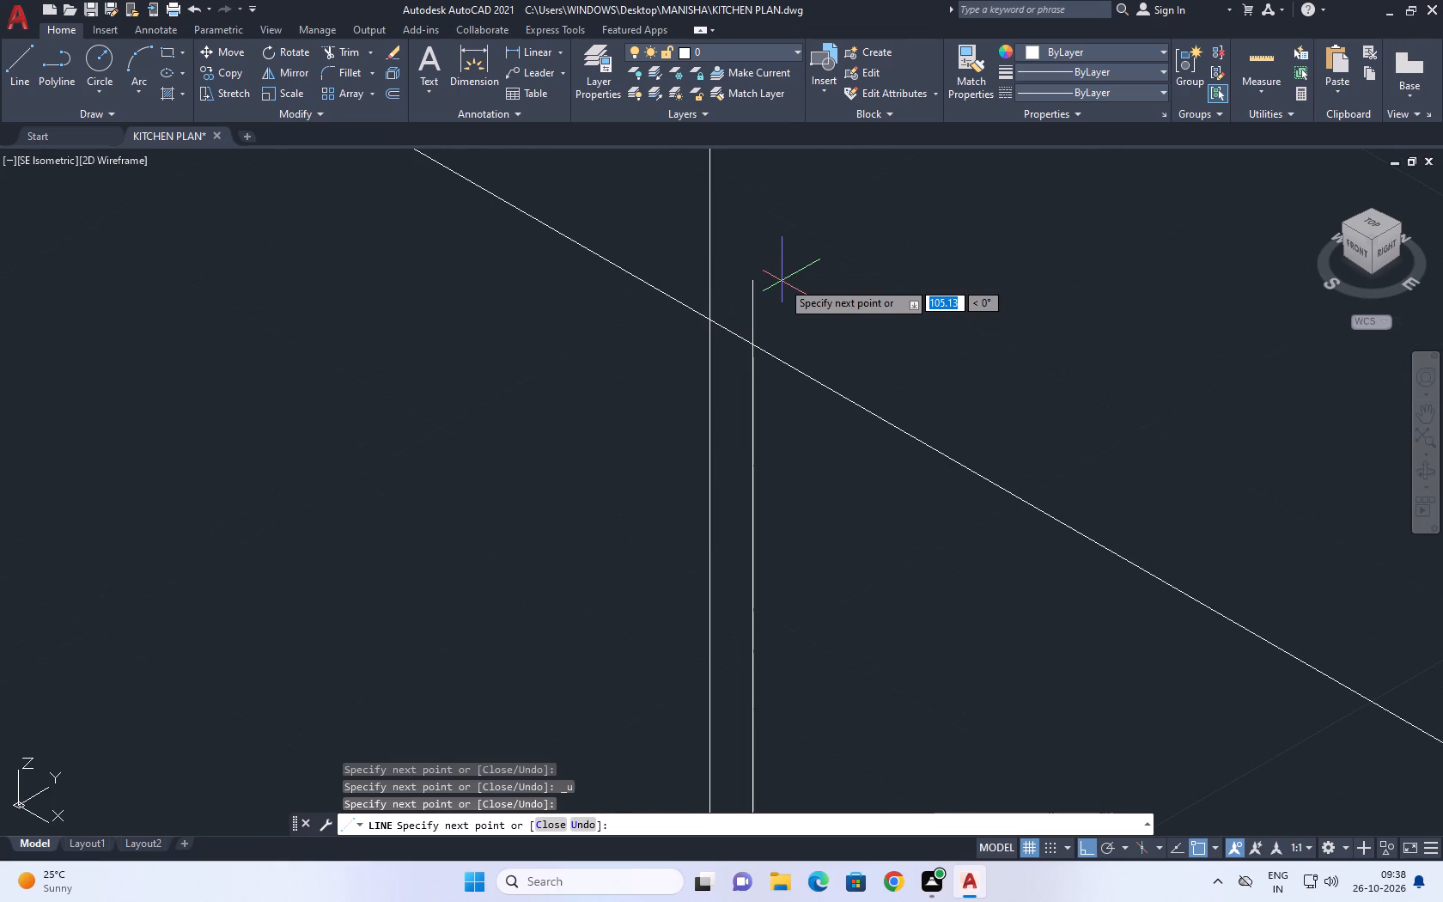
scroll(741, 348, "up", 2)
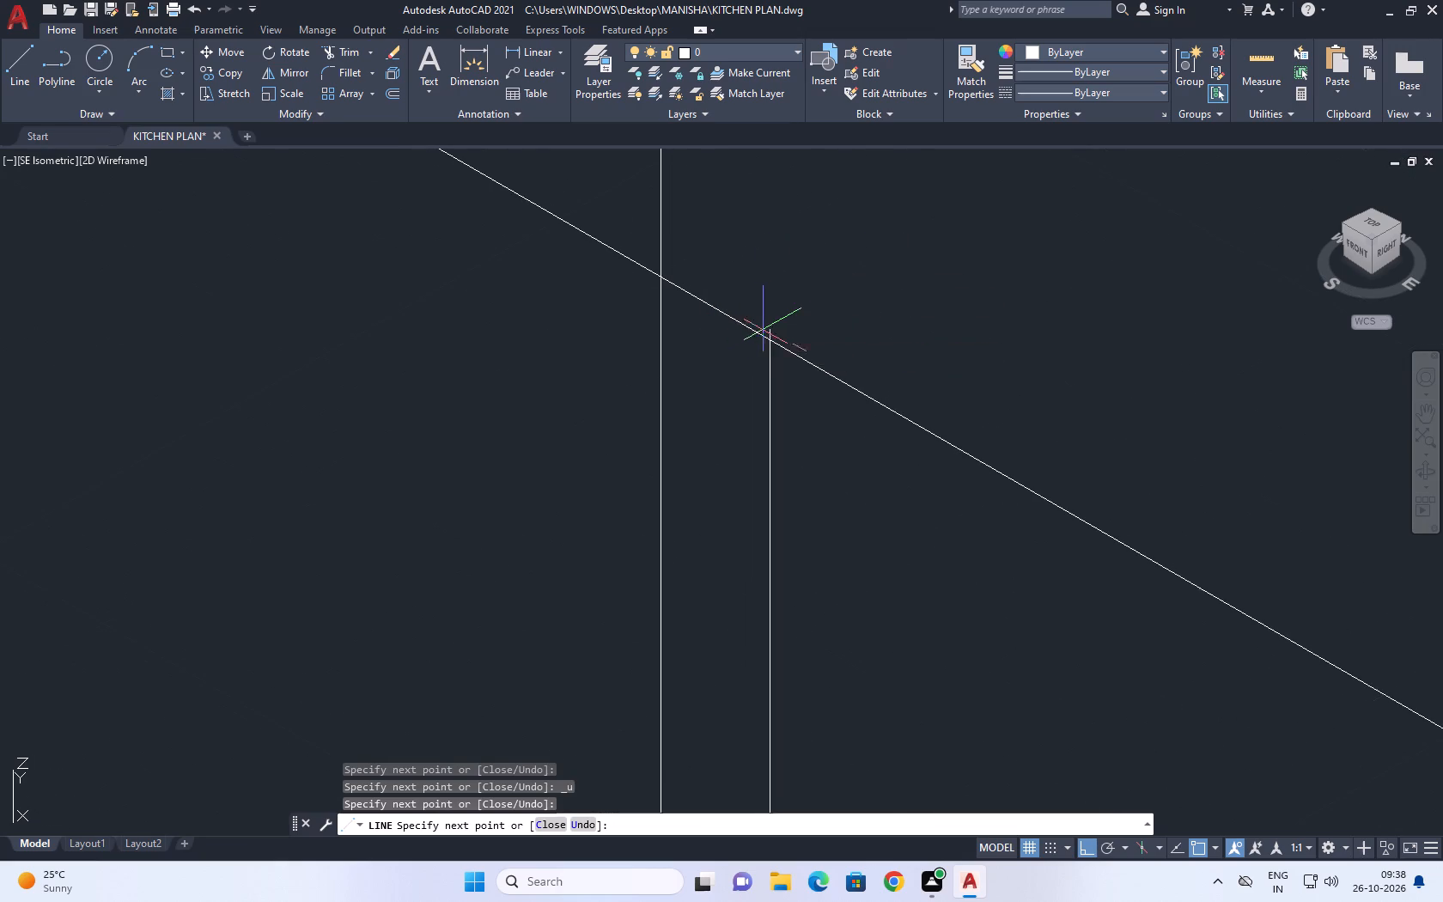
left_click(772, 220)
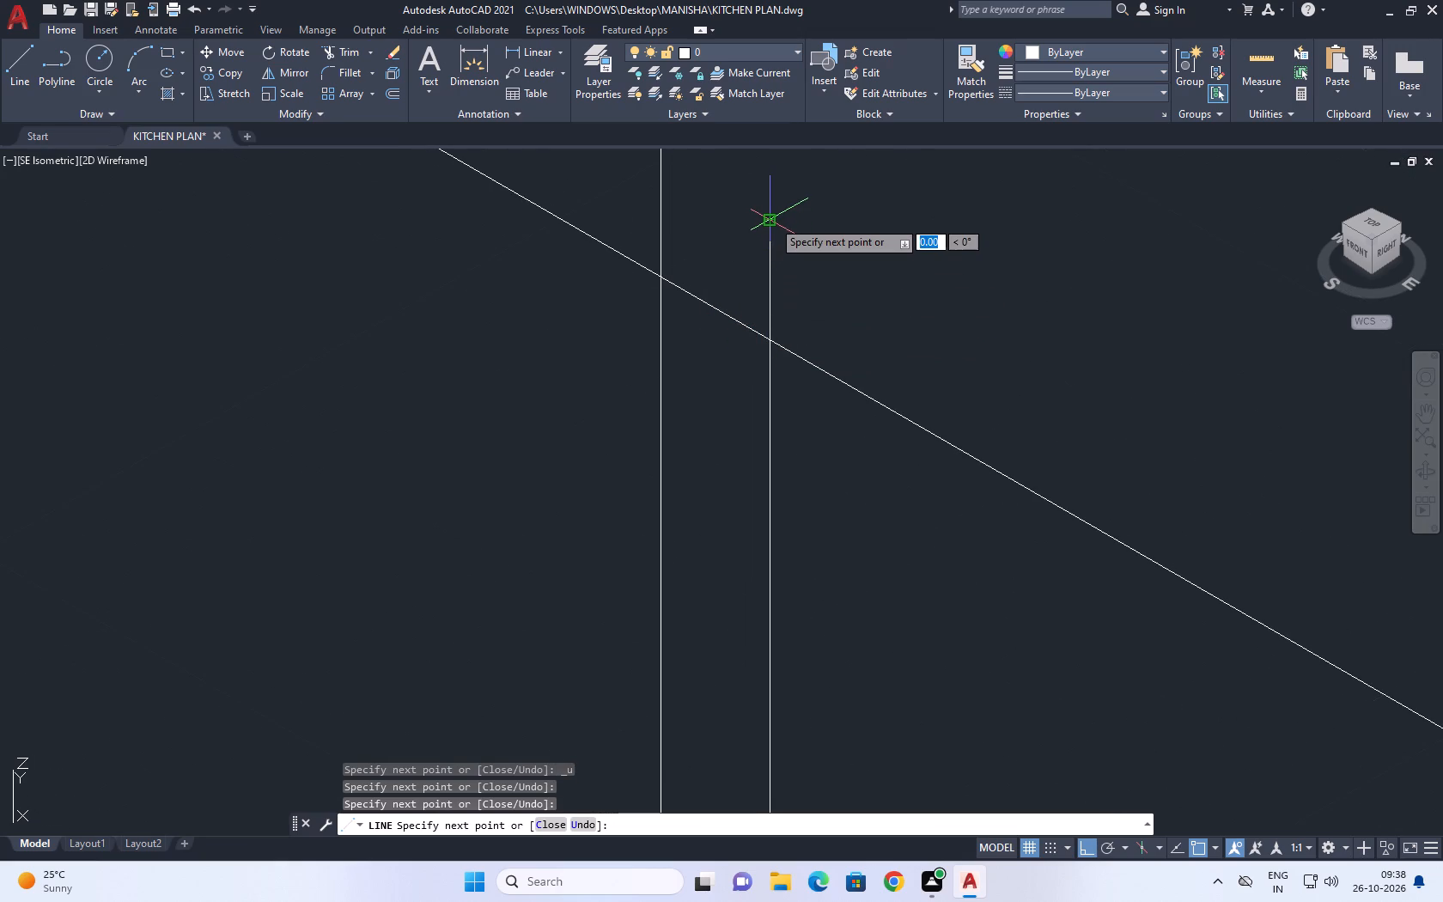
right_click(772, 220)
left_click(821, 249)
Draw a vertical line from the open end of the handle's short top edge down to its bottom edge.
scroll(790, 259, "down", 4)
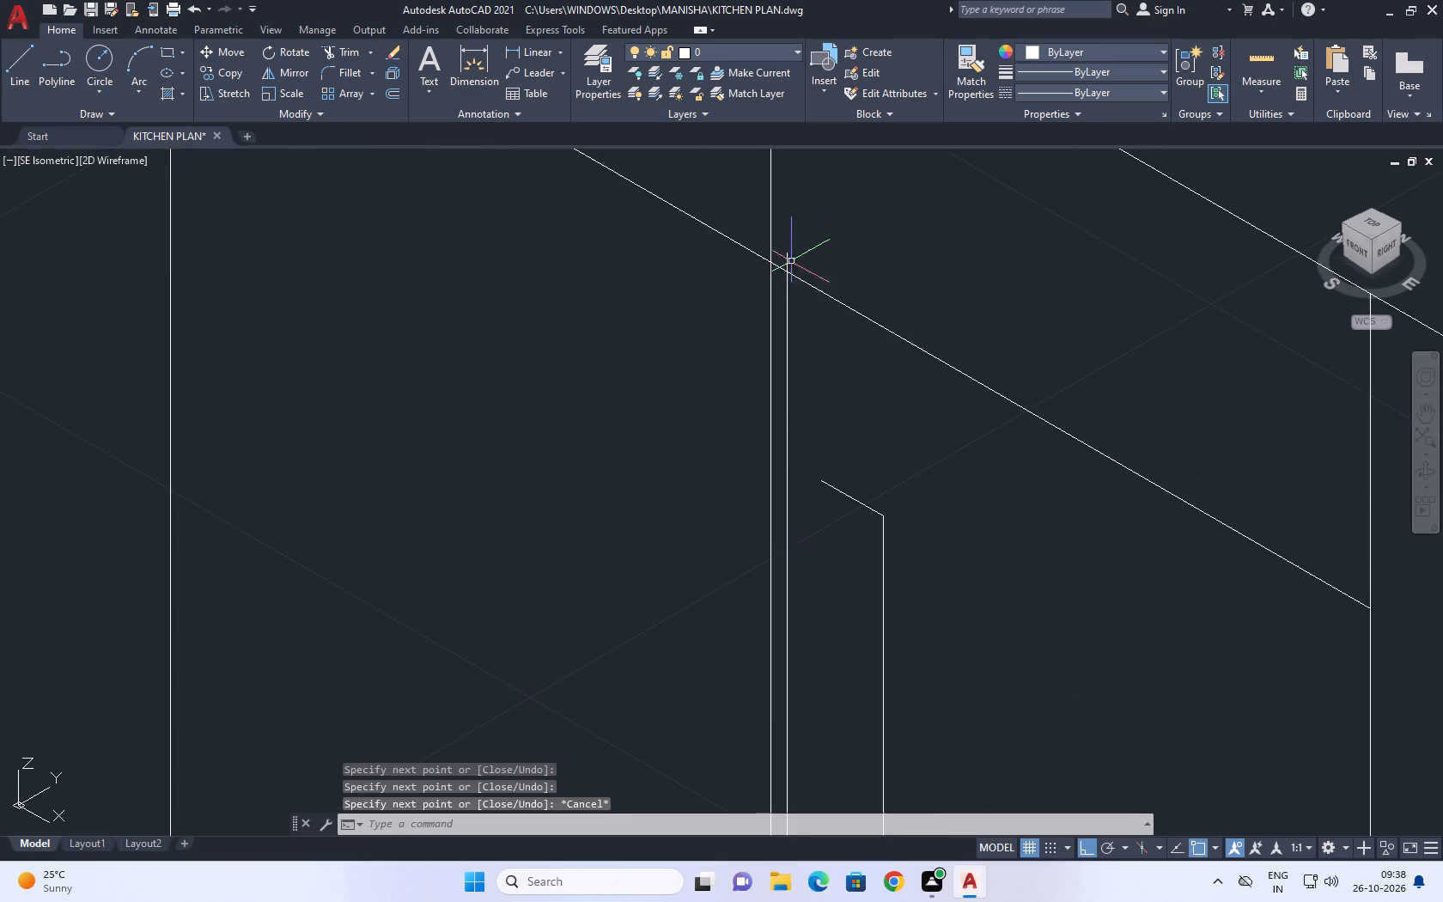
middle_click_drag(812, 395, 846, 200)
scroll(844, 405, "down", 2)
middle_click_drag(840, 405, 875, 312)
key("l")
key("space")
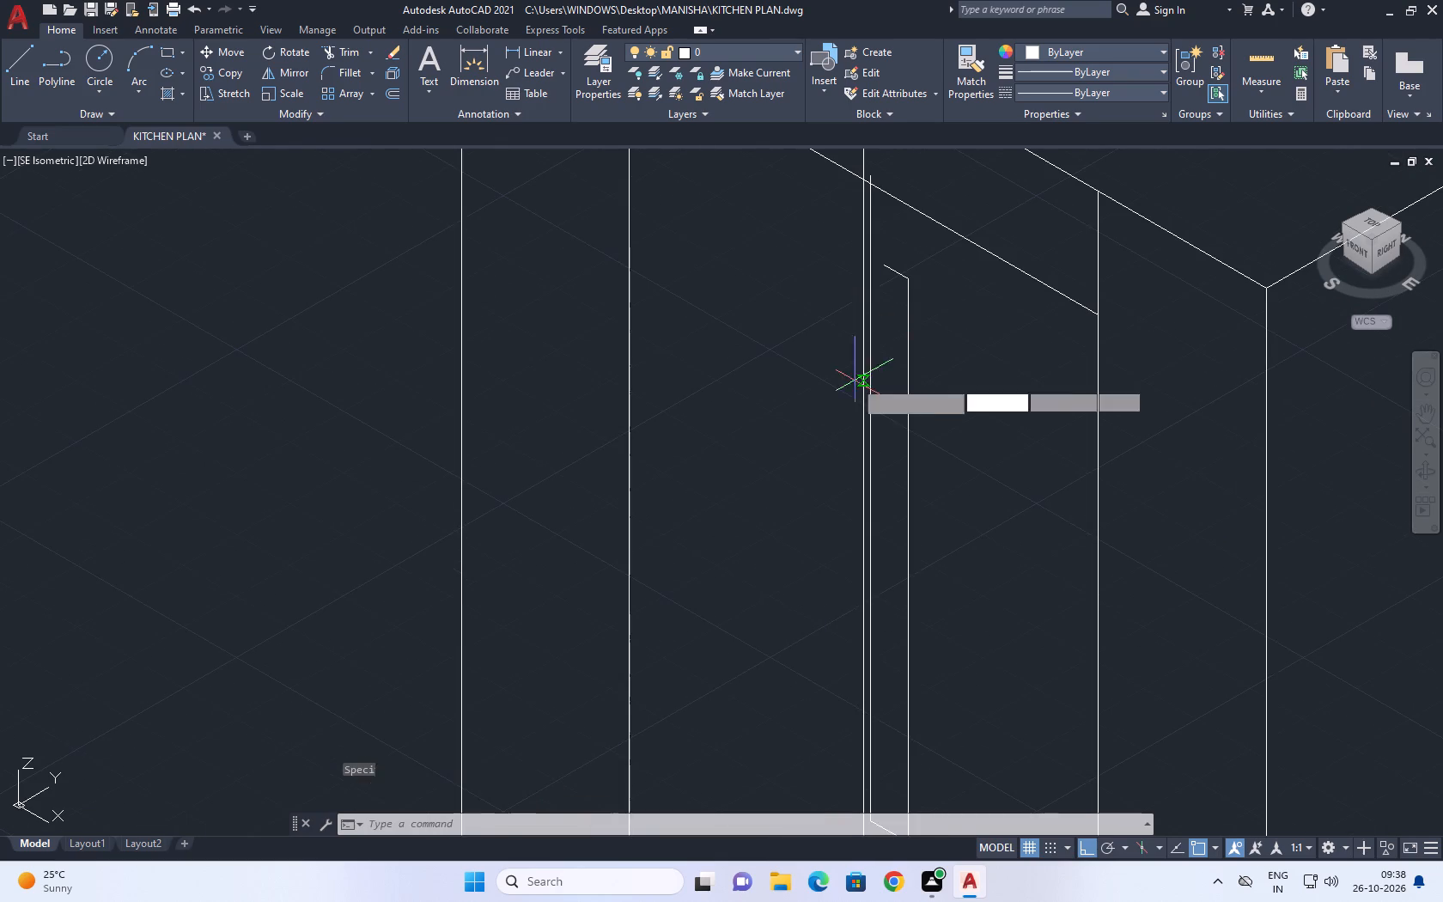
scroll(891, 223, "up", 3)
left_click(854, 417)
scroll(865, 358, "down", 5)
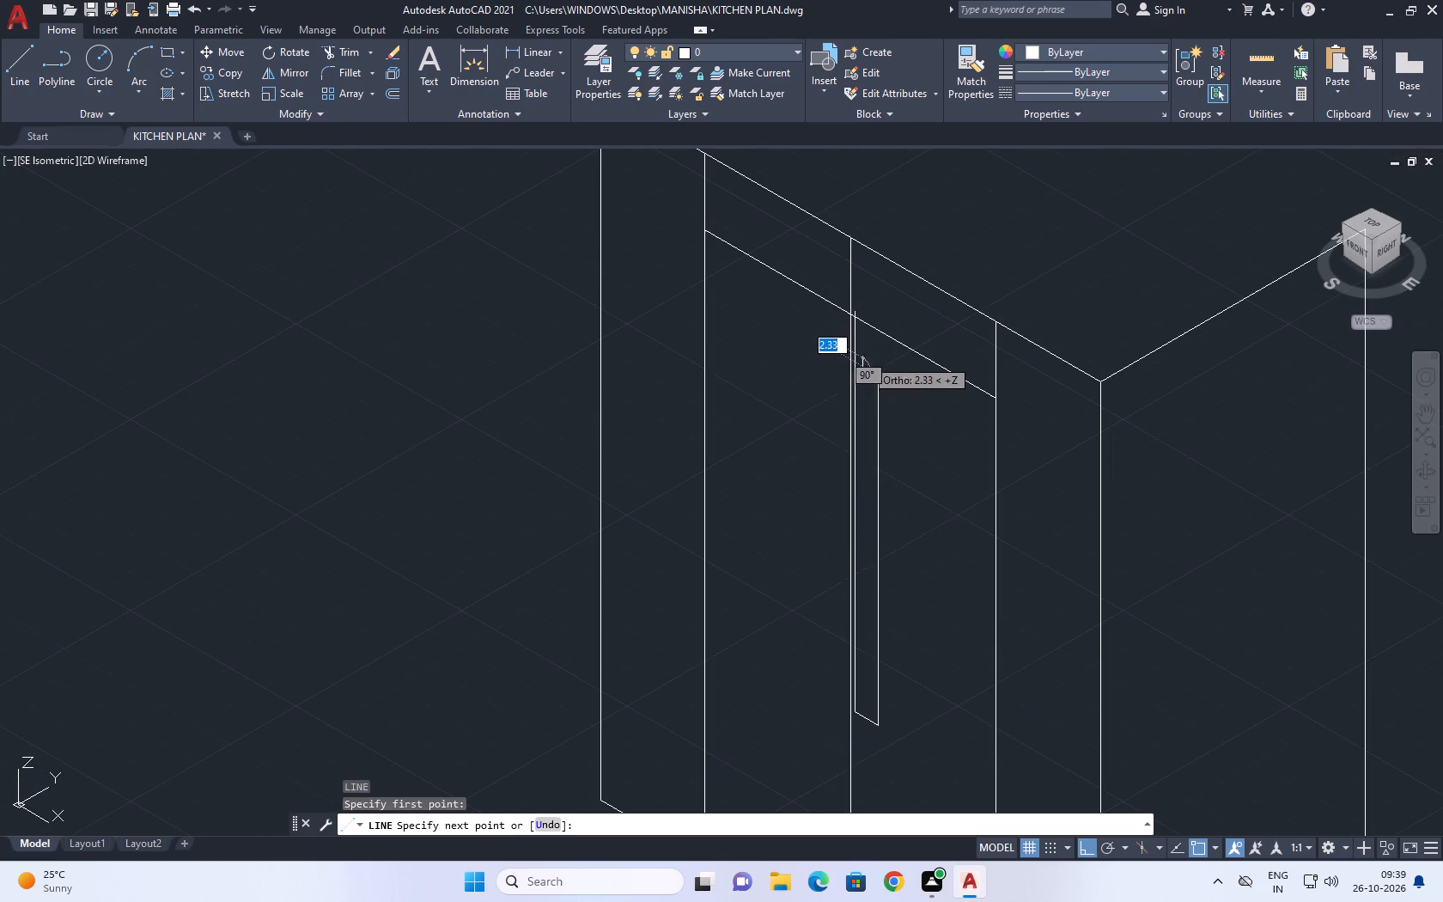
scroll(838, 717, "up", 3)
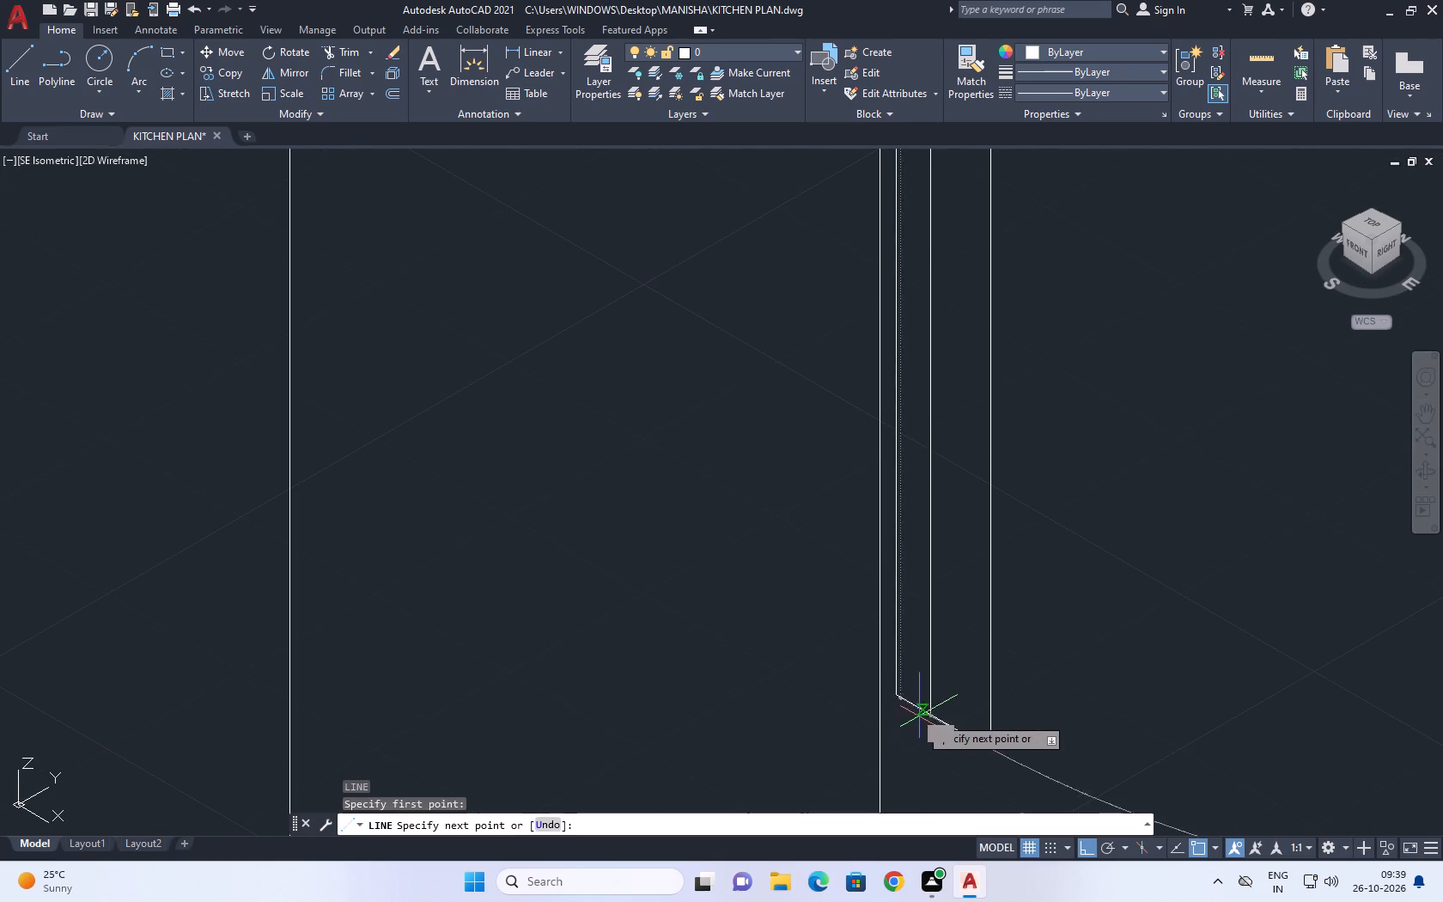
left_click(929, 715)
key("space")
scroll(940, 637, "down", 3)
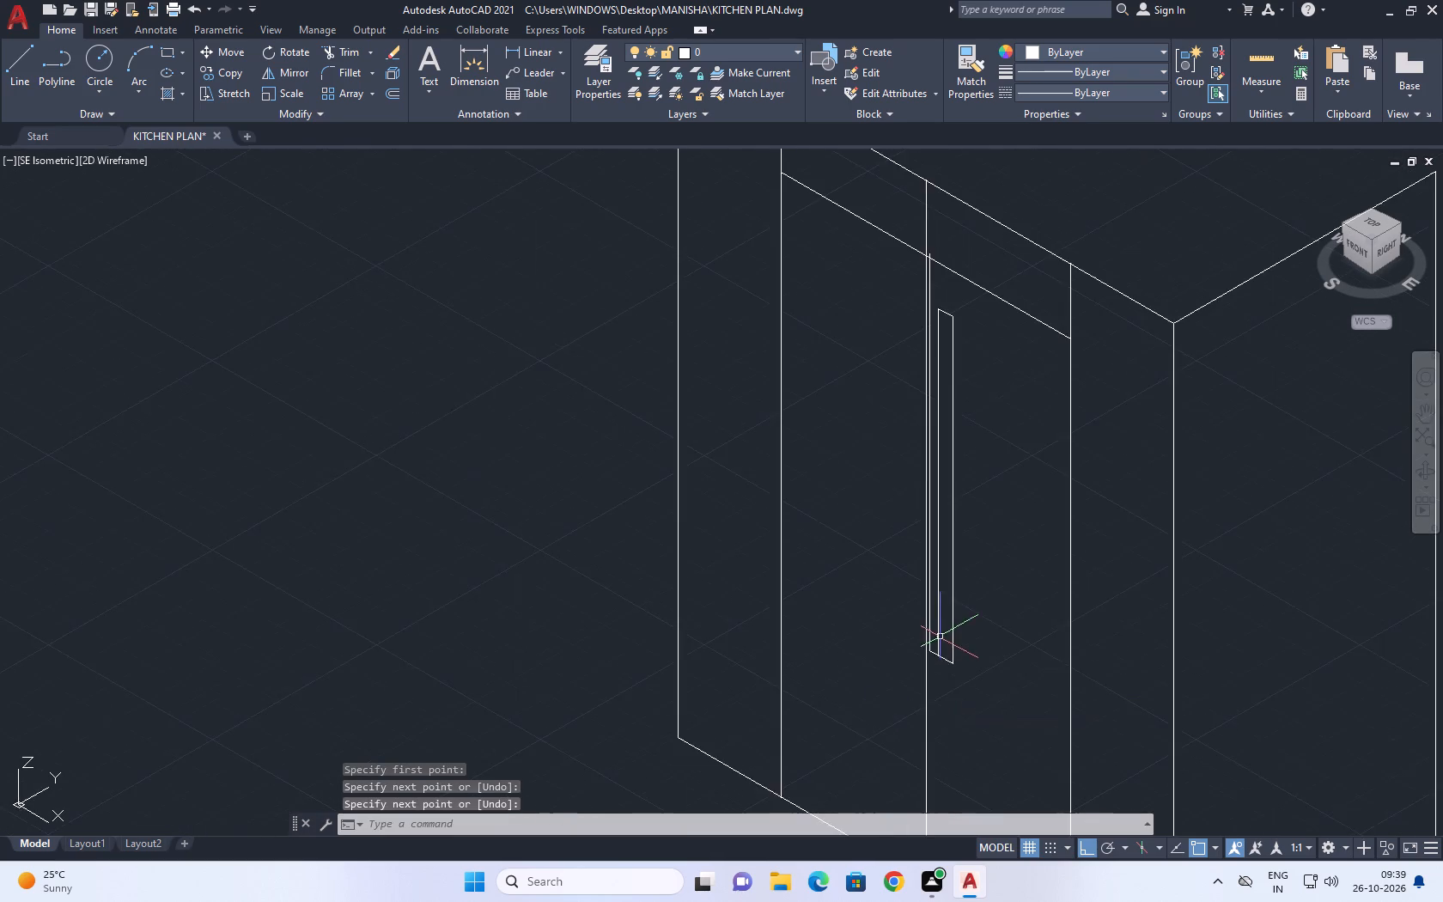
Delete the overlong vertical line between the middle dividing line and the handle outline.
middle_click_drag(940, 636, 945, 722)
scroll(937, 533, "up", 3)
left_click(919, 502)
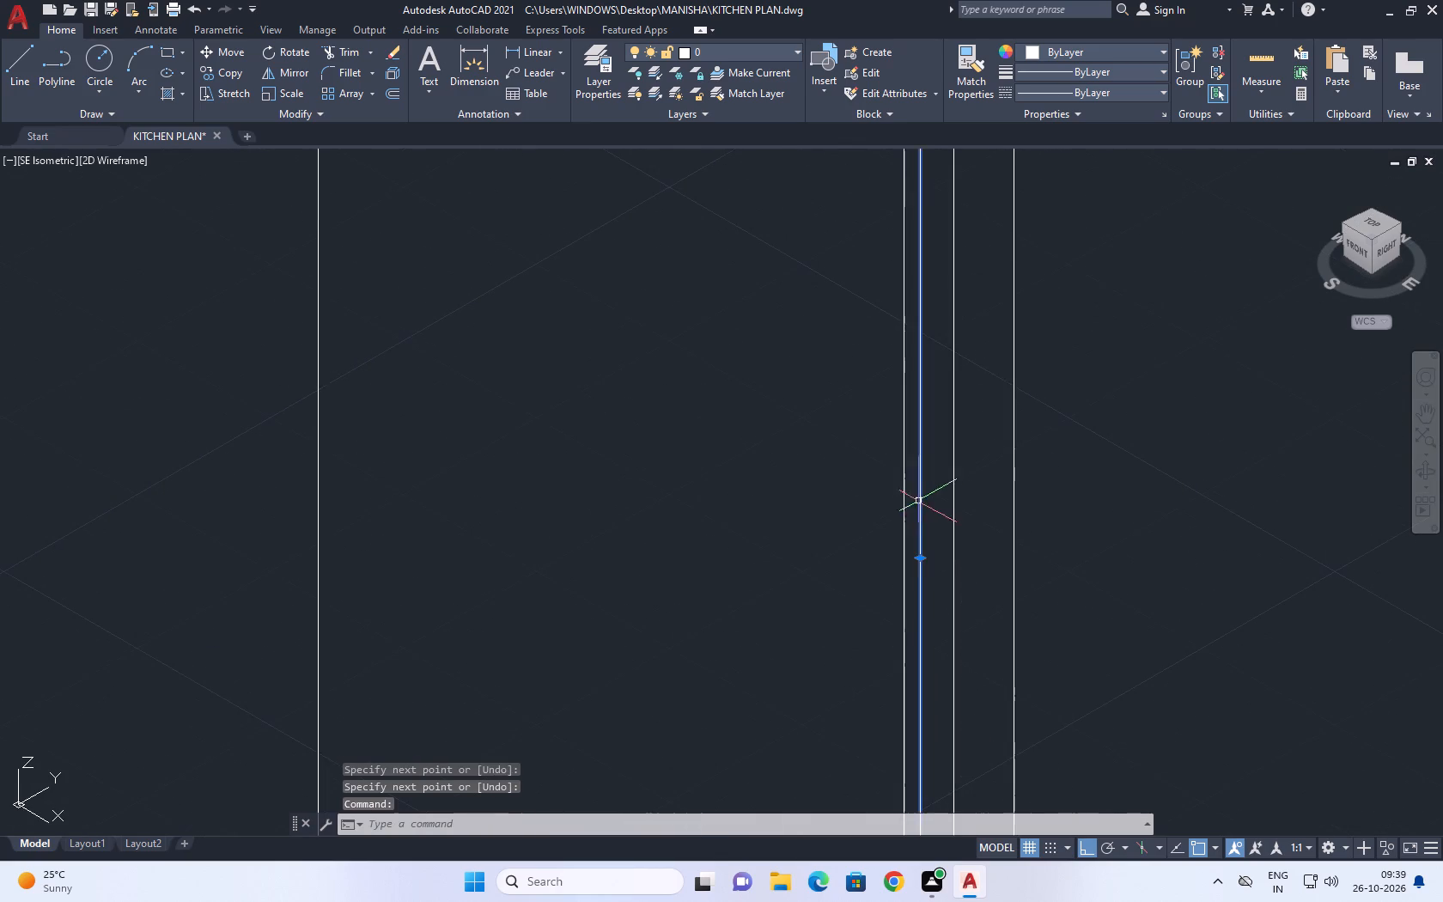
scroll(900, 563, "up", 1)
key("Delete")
Shorten the handle's bottom edge by stretching its protruding end to the lower end of the handle's inner vertical side.
scroll(941, 635, "down", 3)
middle_click_drag(944, 700, 986, 503)
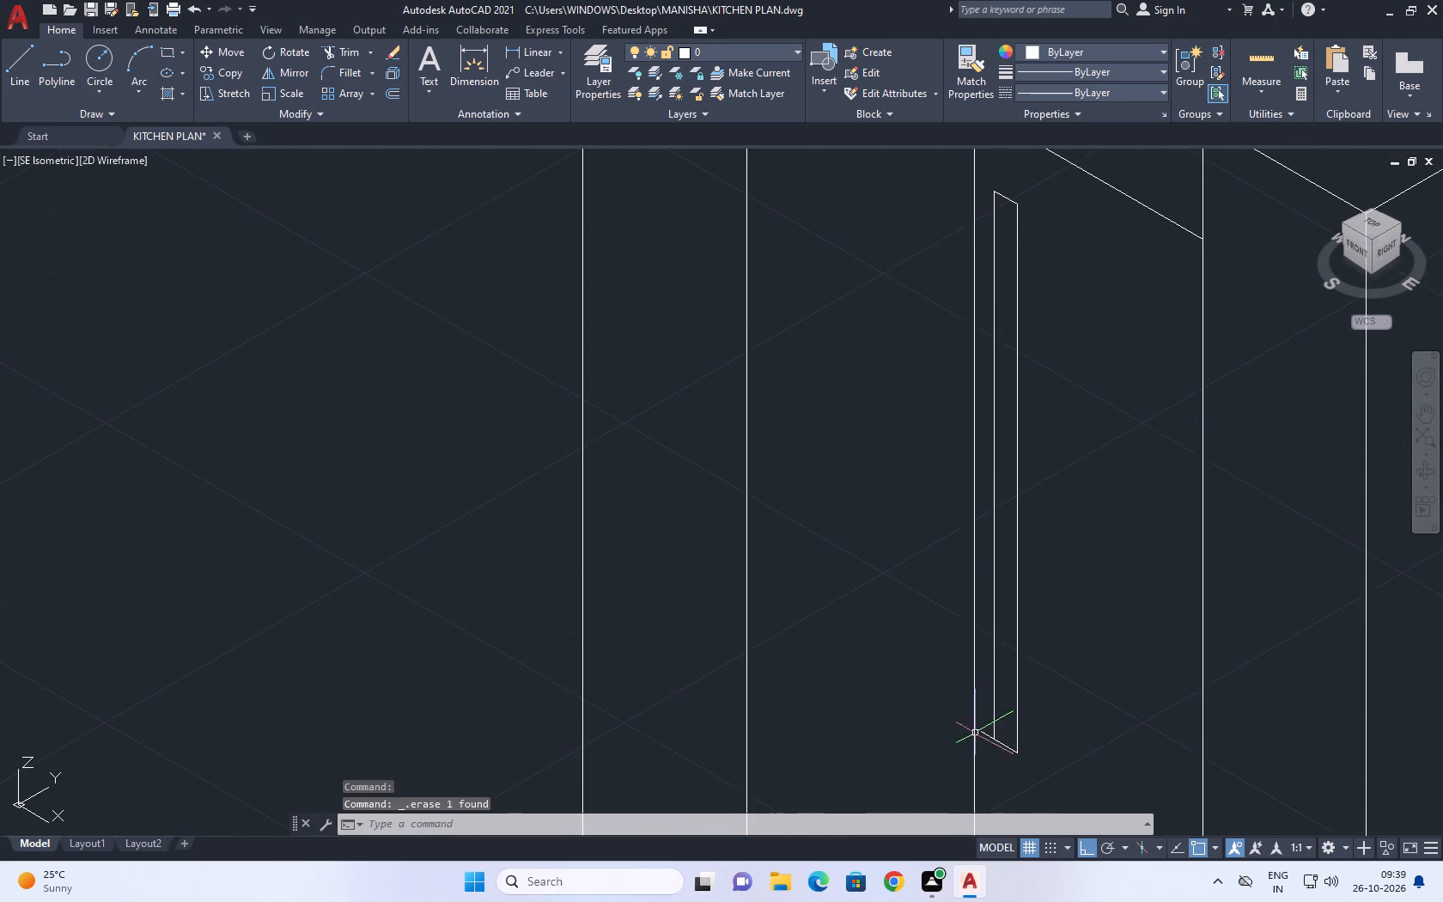
scroll(974, 742, "up", 3)
left_click(1008, 705)
left_click(1002, 728)
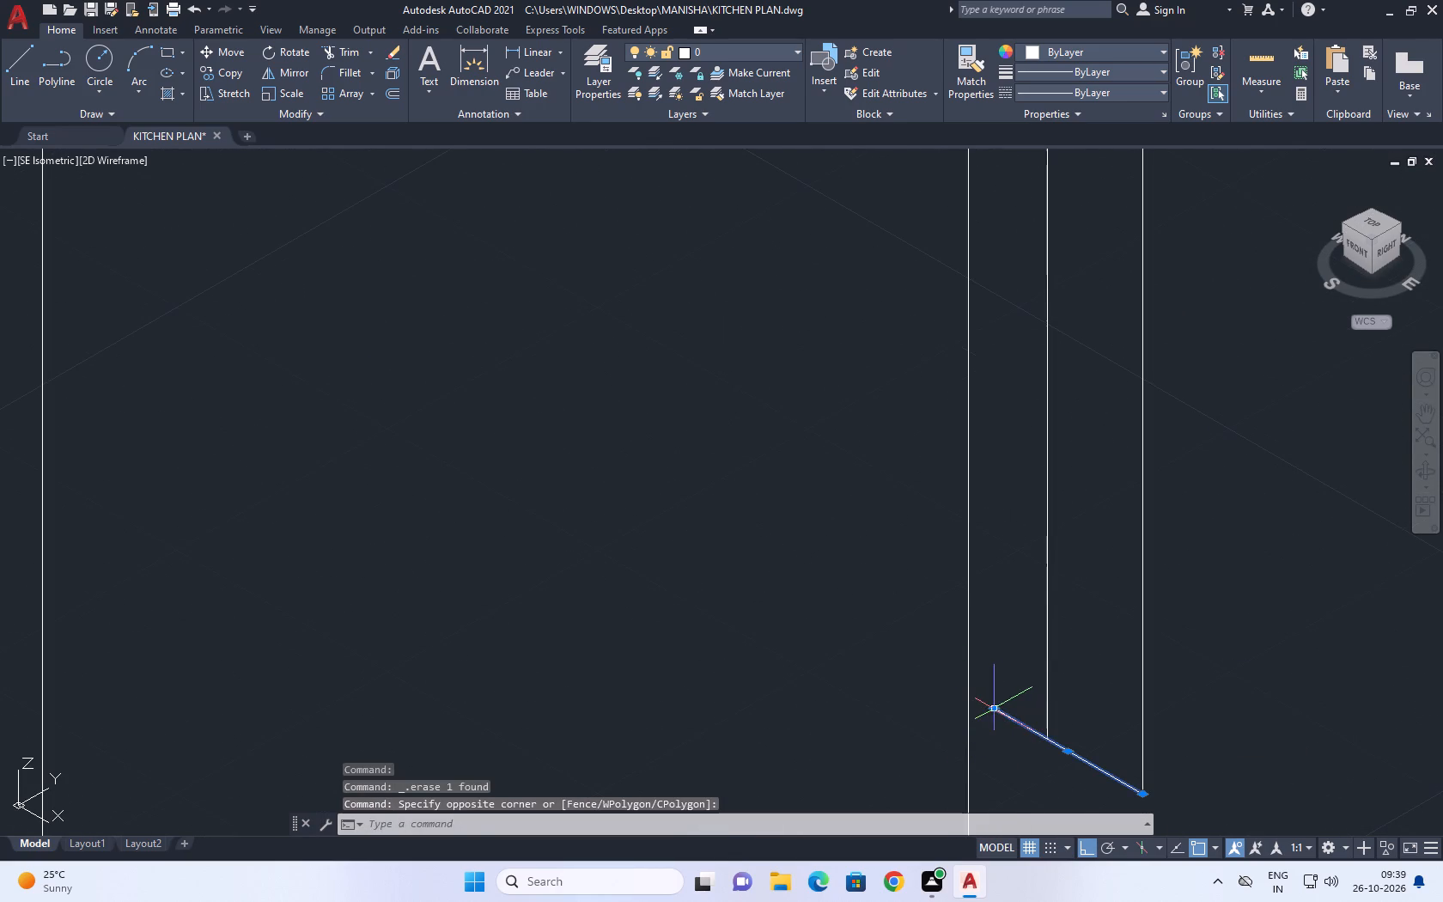
left_click(990, 710)
left_click(1052, 740)
right_click(1073, 588)
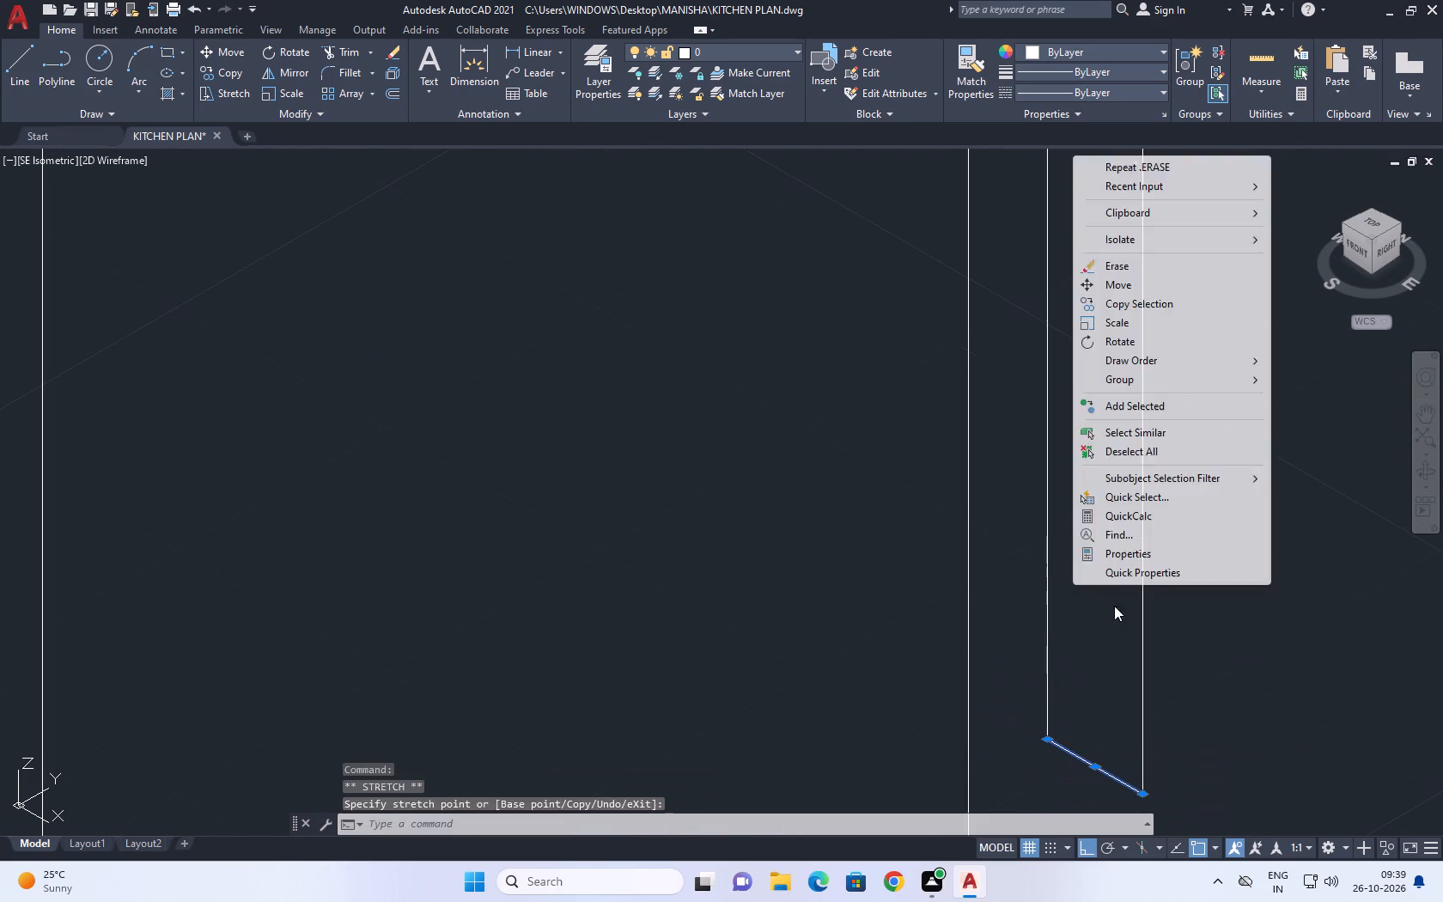
left_click(1167, 453)
scroll(853, 545, "down", 5)
middle_click_drag(899, 533, 831, 620)
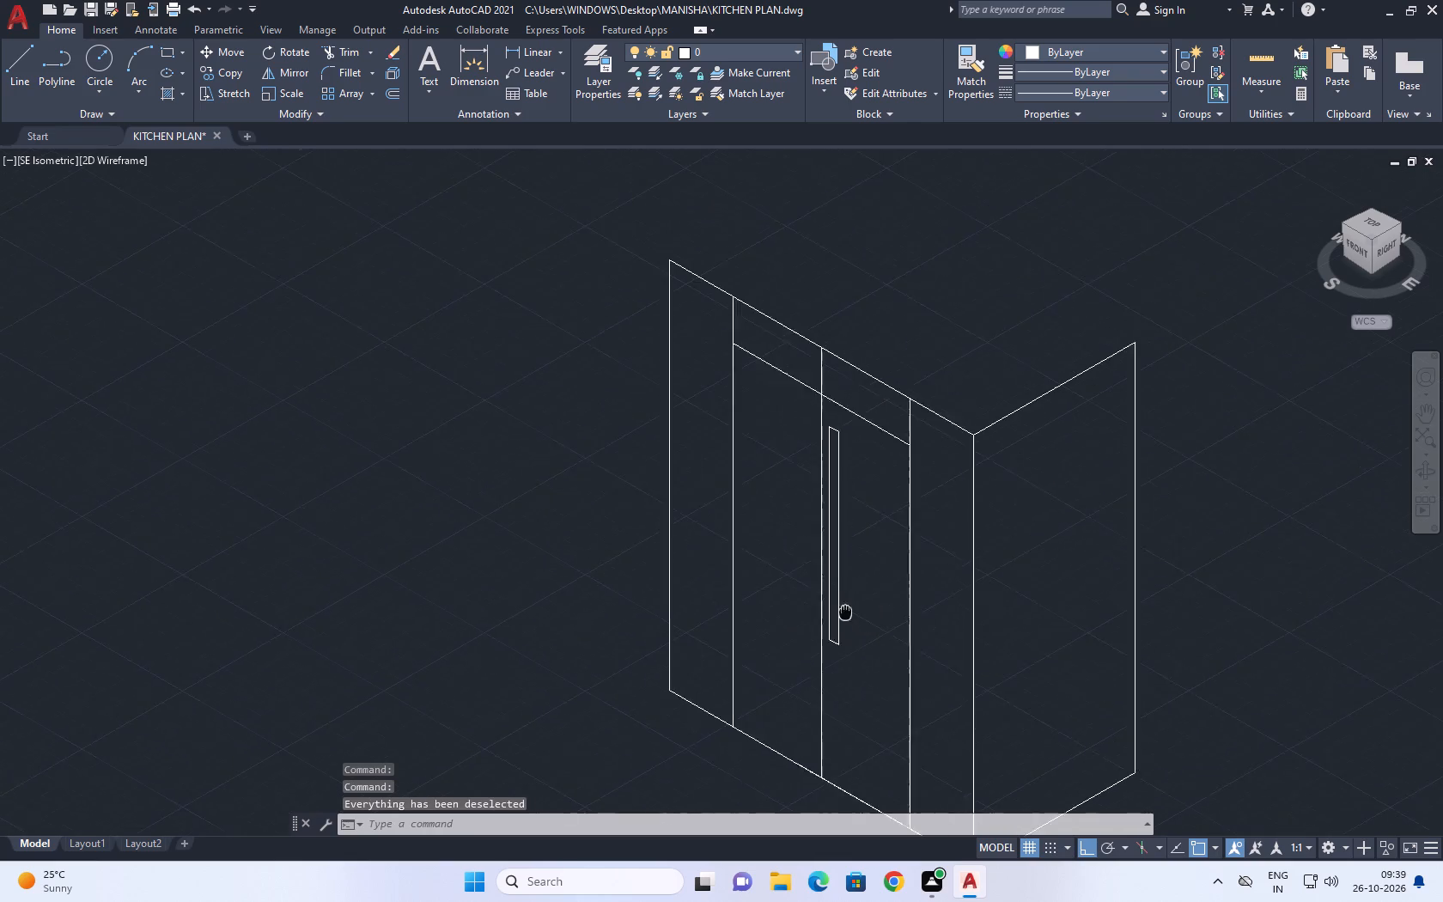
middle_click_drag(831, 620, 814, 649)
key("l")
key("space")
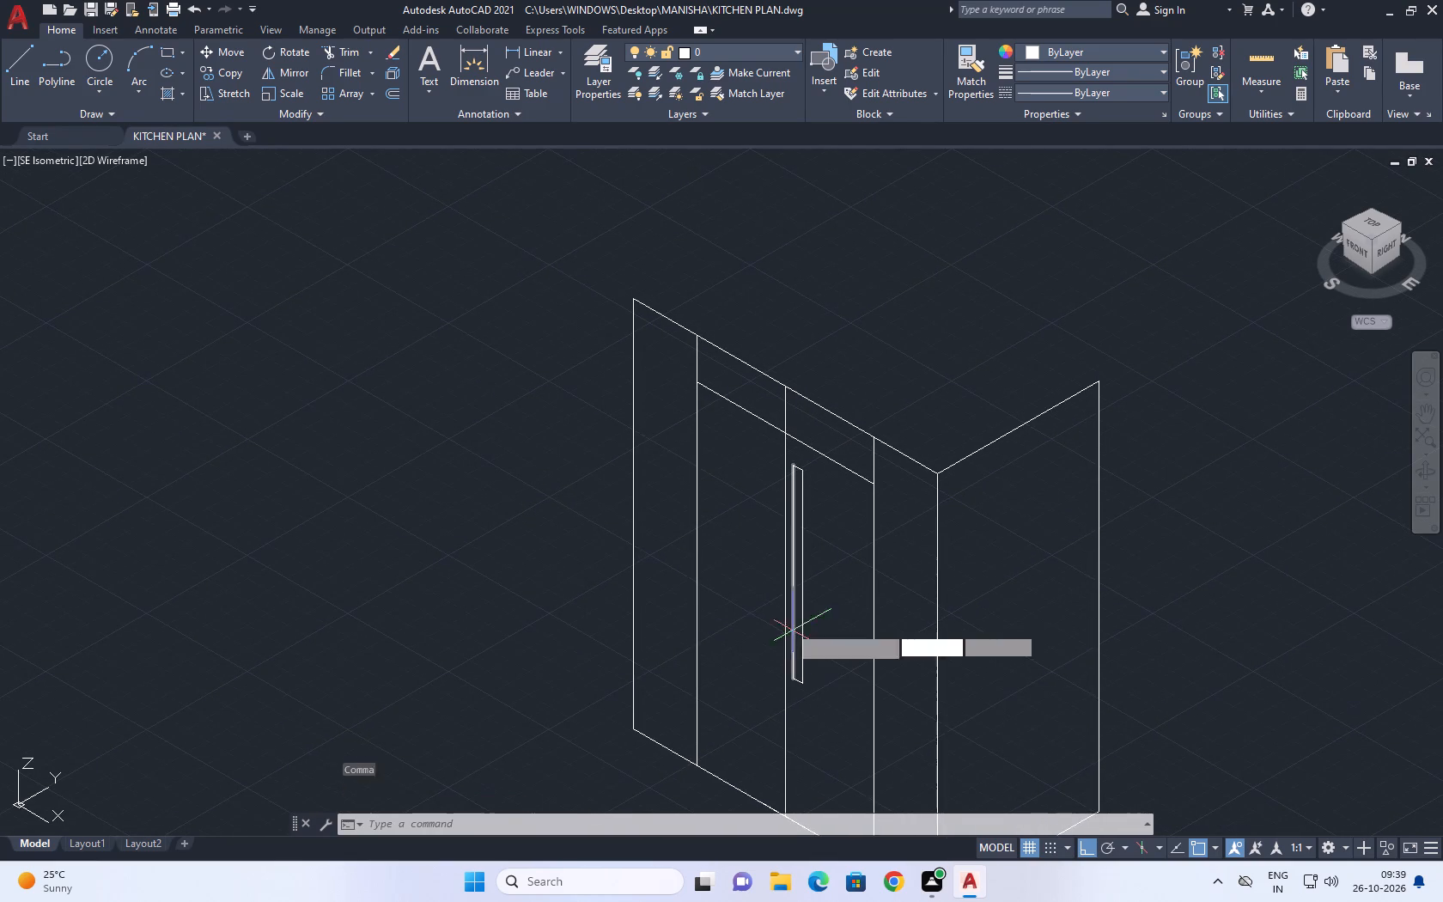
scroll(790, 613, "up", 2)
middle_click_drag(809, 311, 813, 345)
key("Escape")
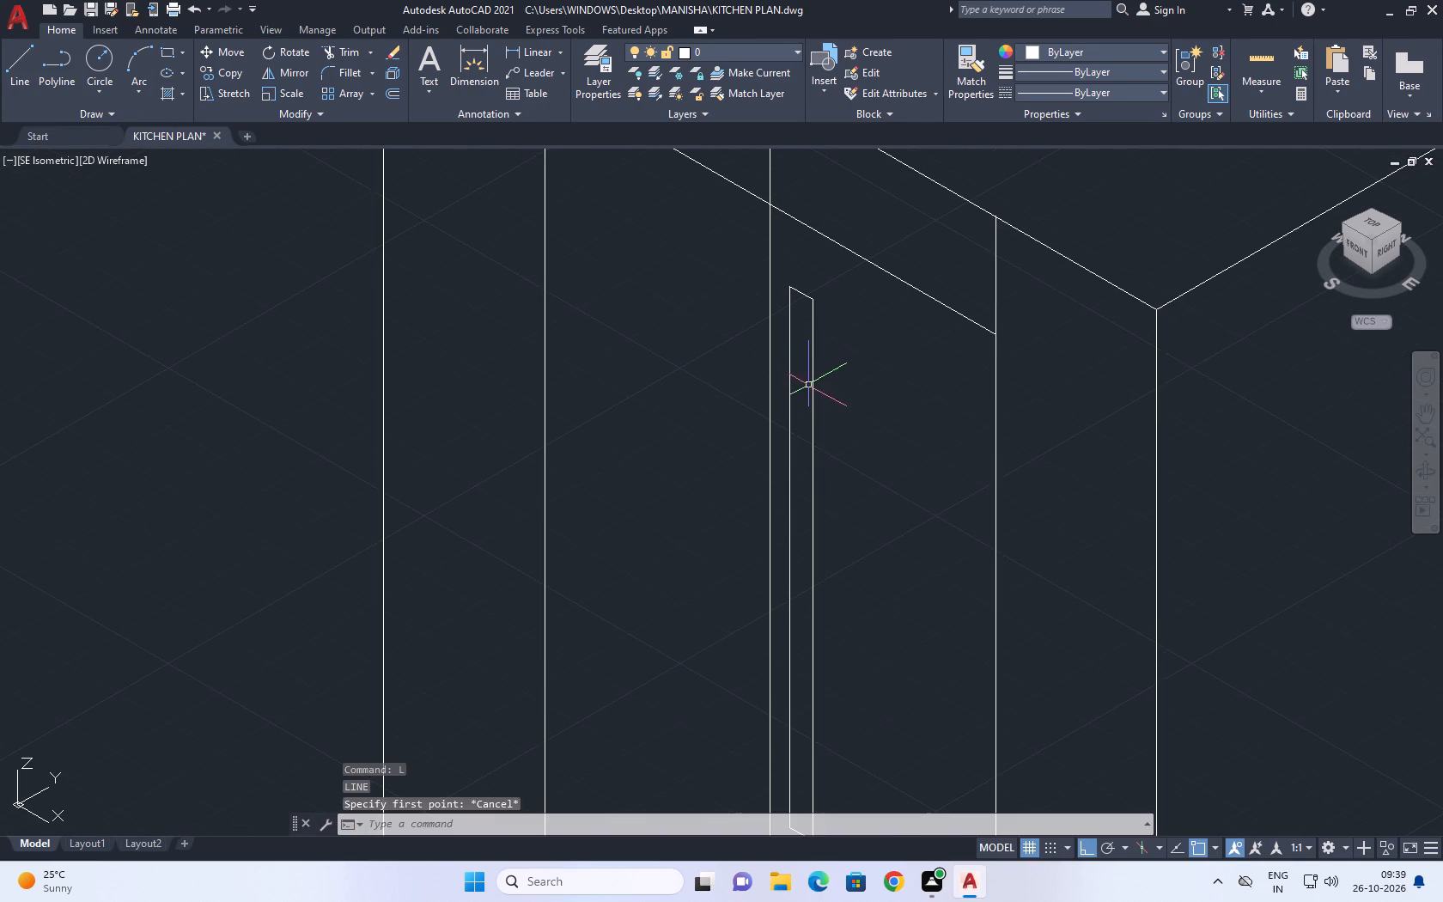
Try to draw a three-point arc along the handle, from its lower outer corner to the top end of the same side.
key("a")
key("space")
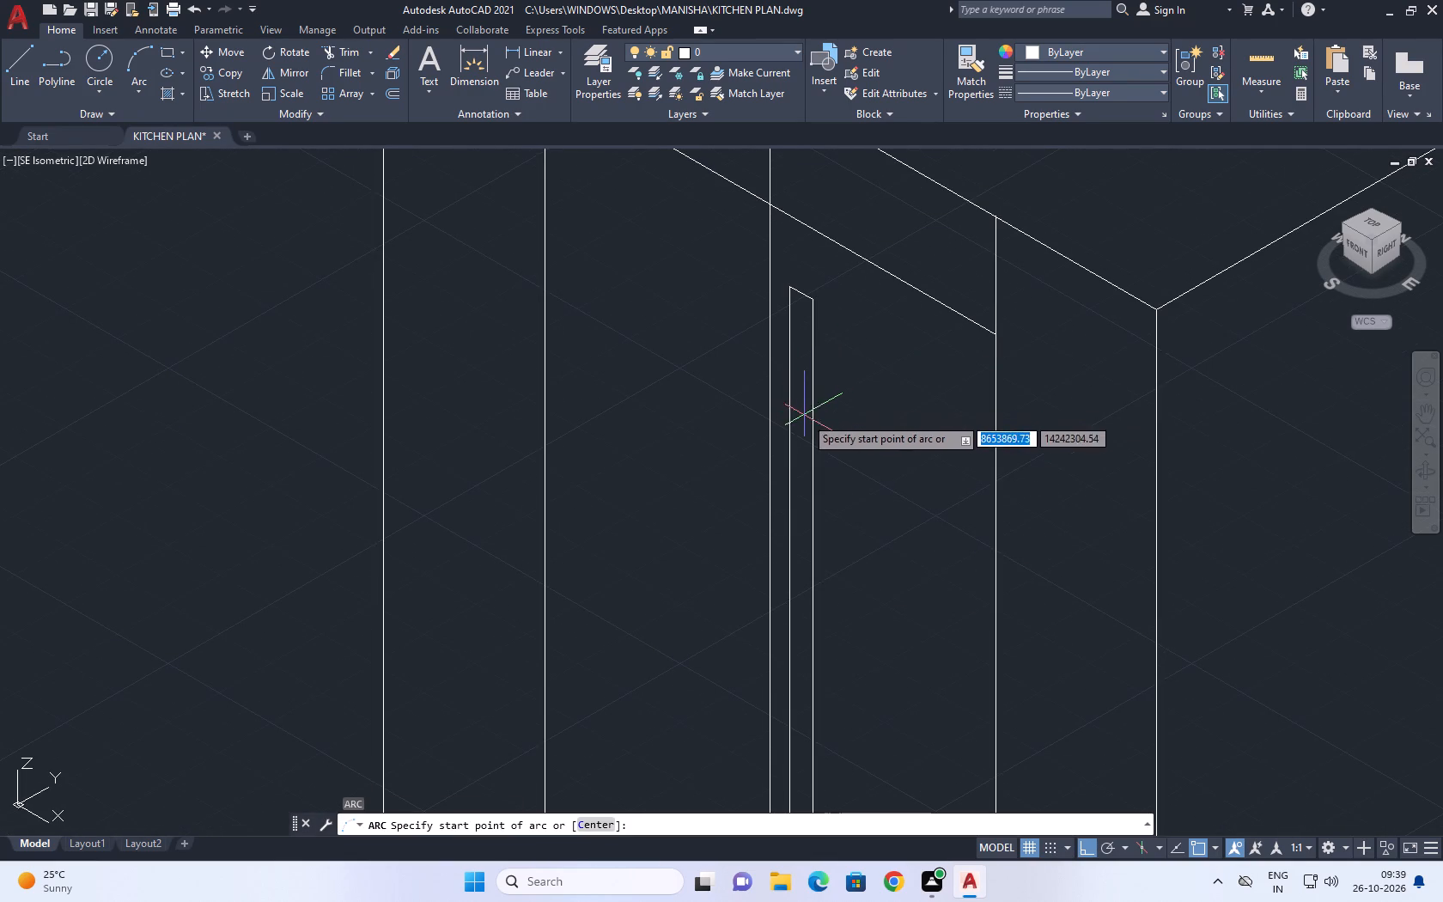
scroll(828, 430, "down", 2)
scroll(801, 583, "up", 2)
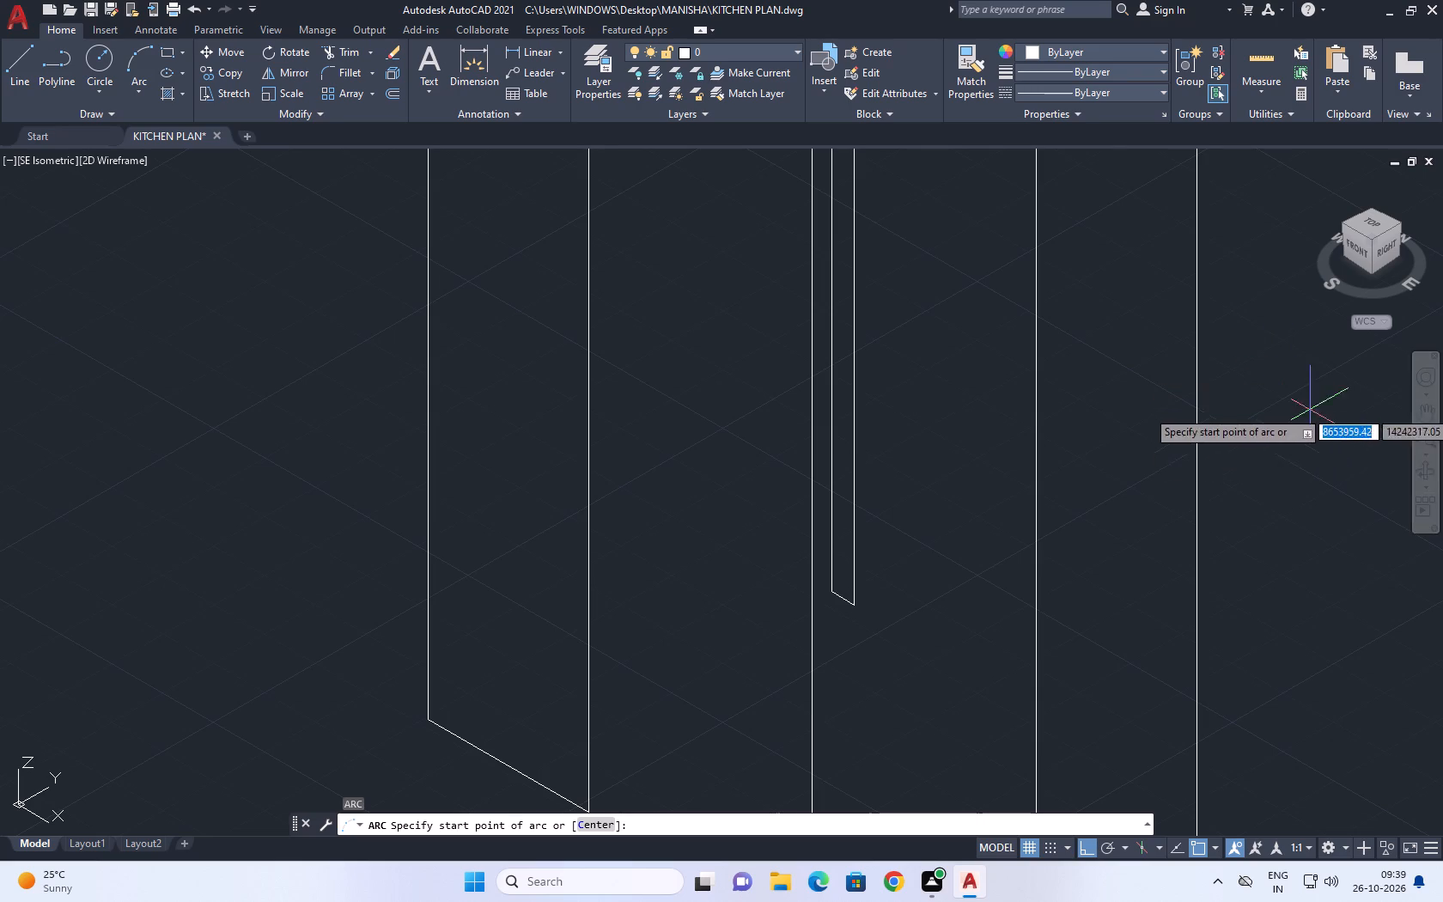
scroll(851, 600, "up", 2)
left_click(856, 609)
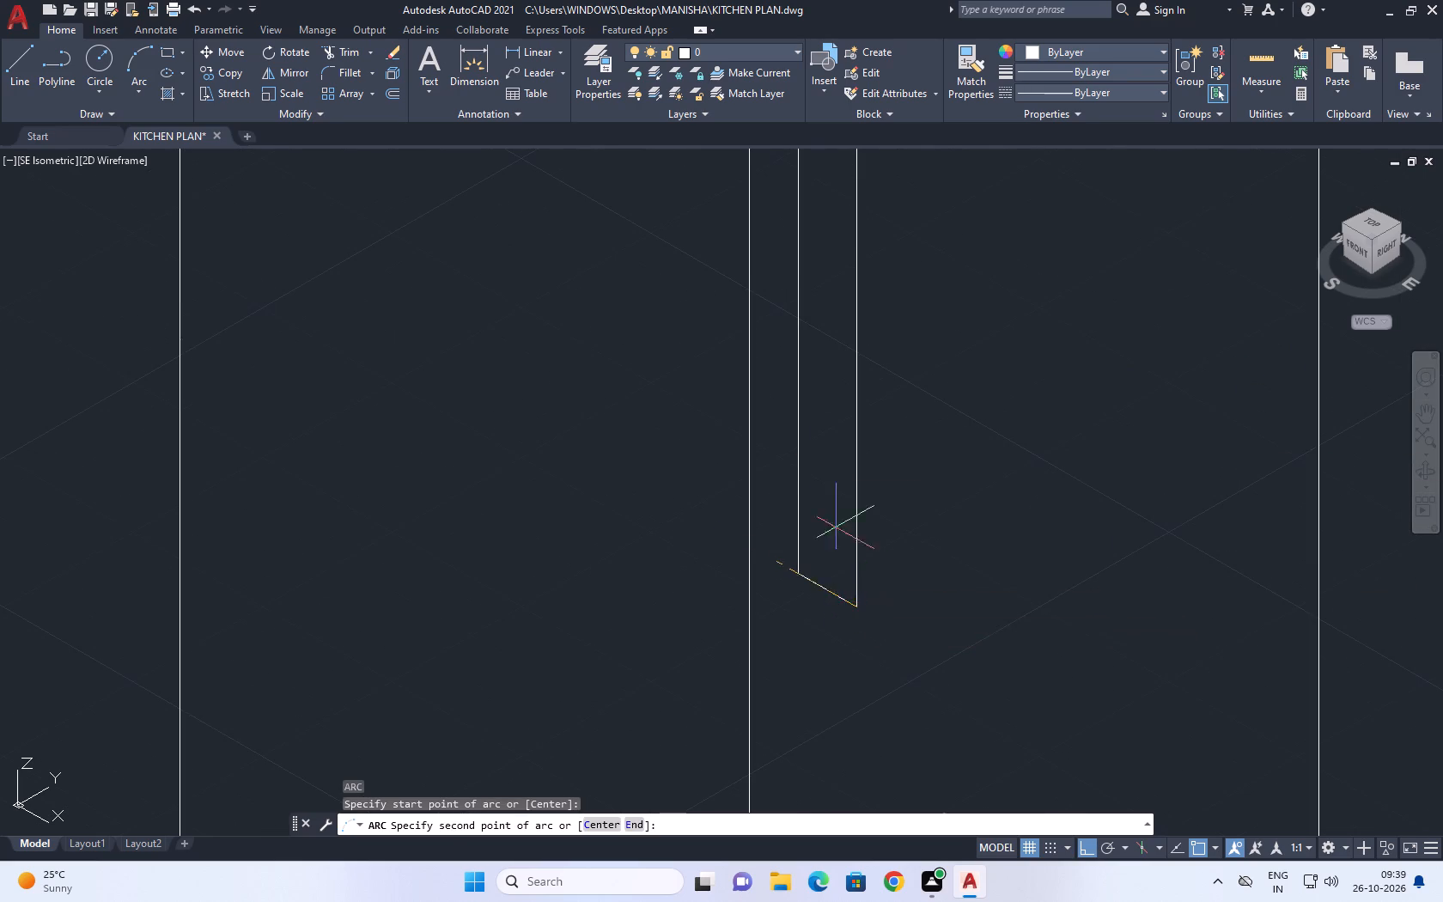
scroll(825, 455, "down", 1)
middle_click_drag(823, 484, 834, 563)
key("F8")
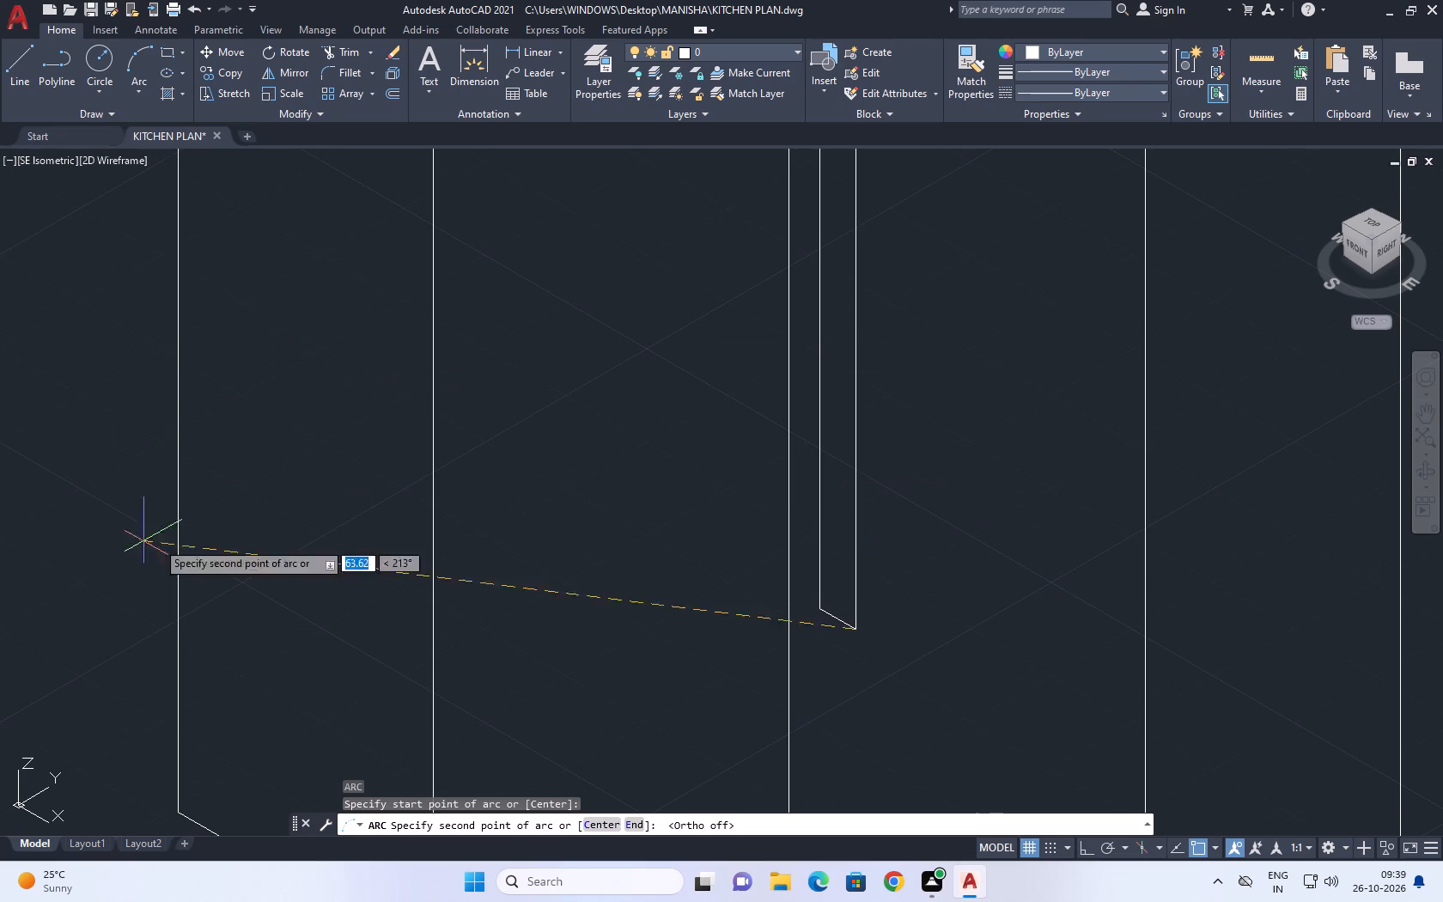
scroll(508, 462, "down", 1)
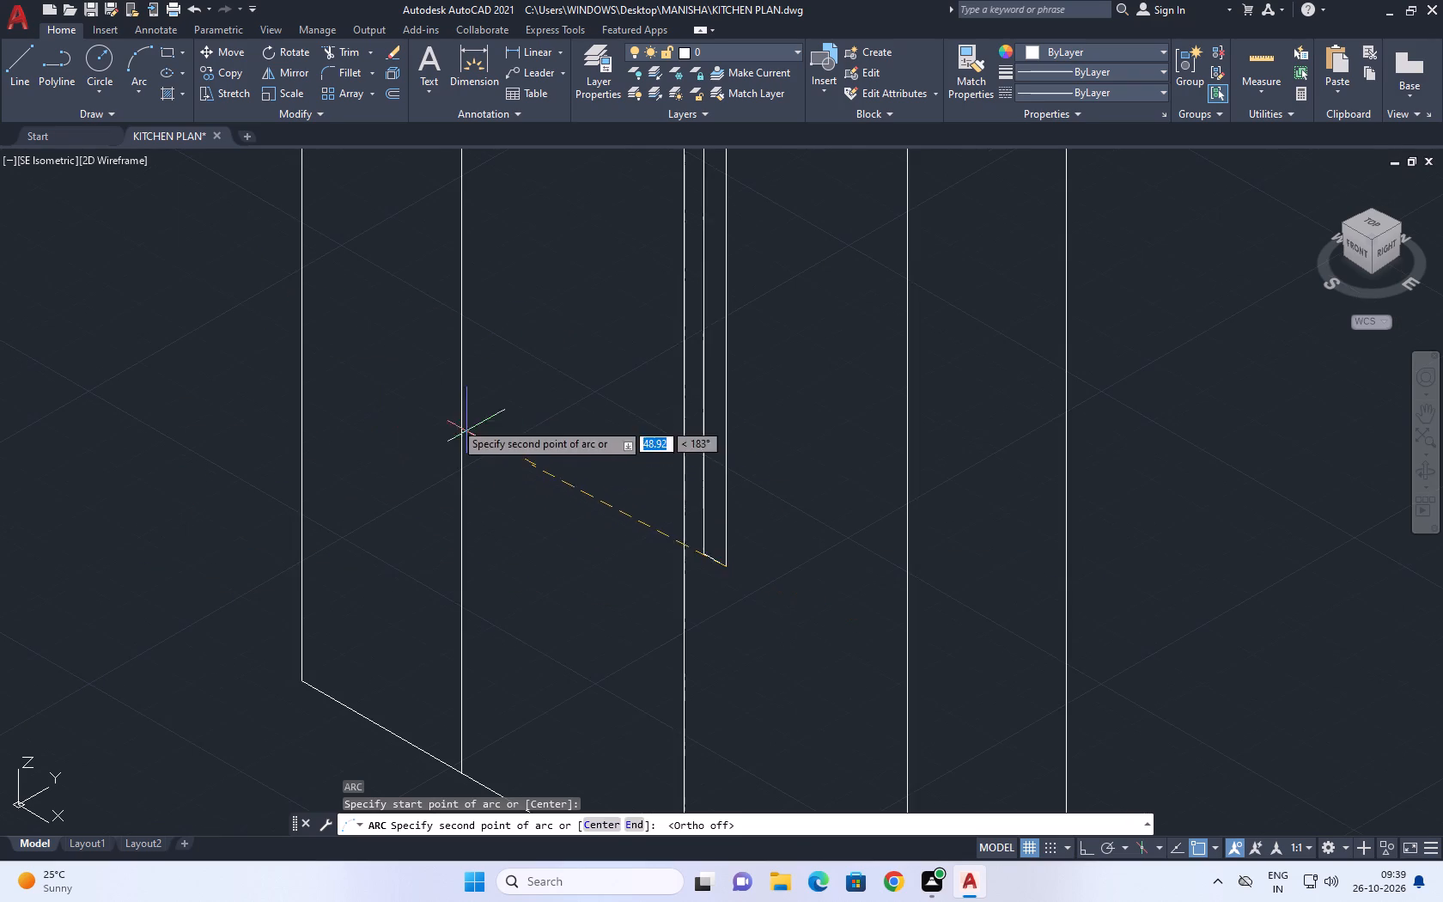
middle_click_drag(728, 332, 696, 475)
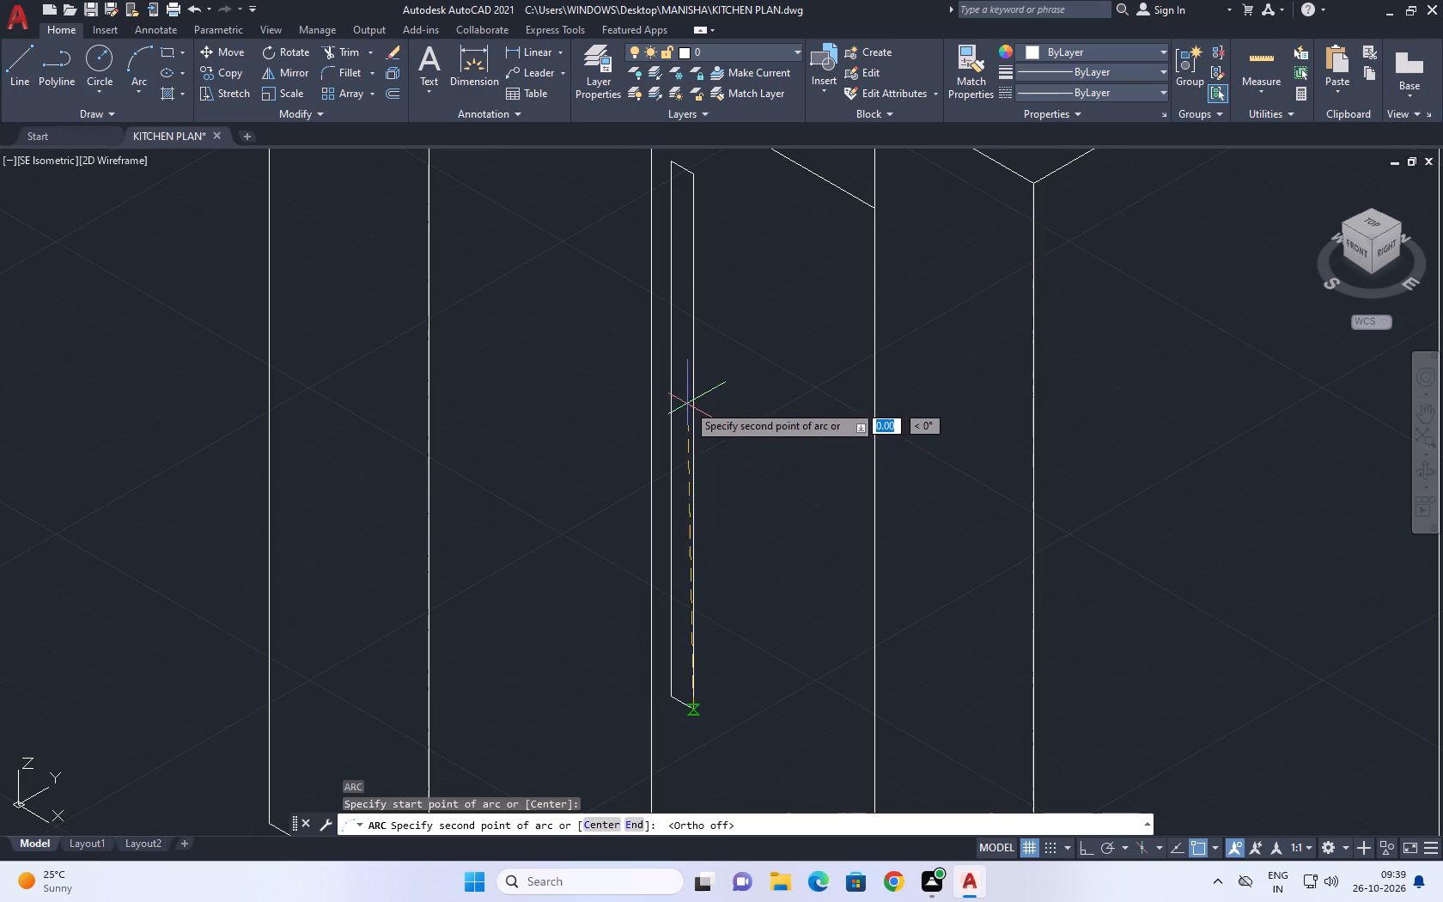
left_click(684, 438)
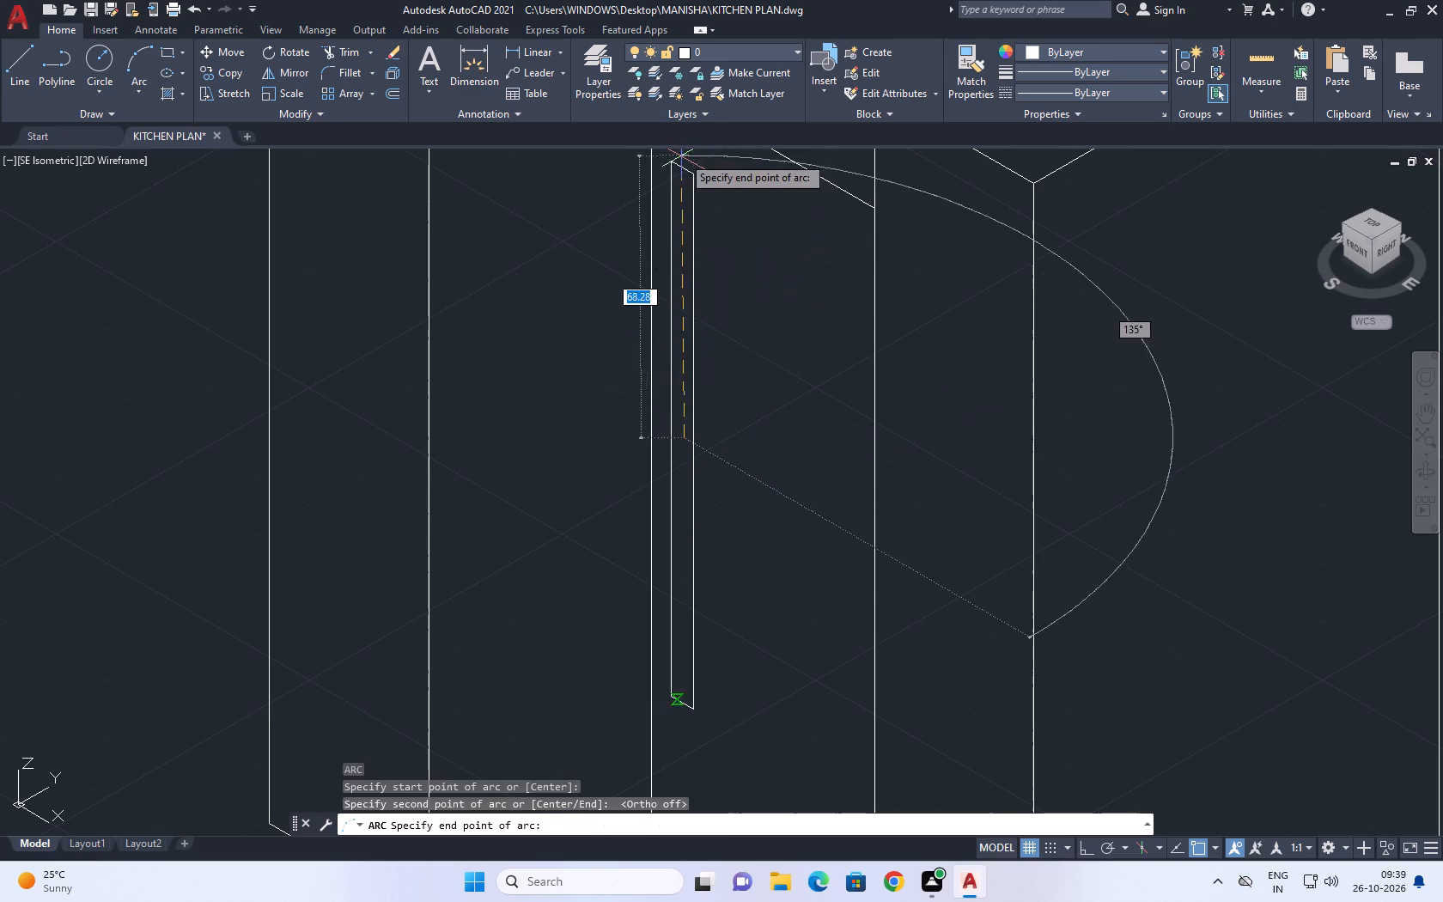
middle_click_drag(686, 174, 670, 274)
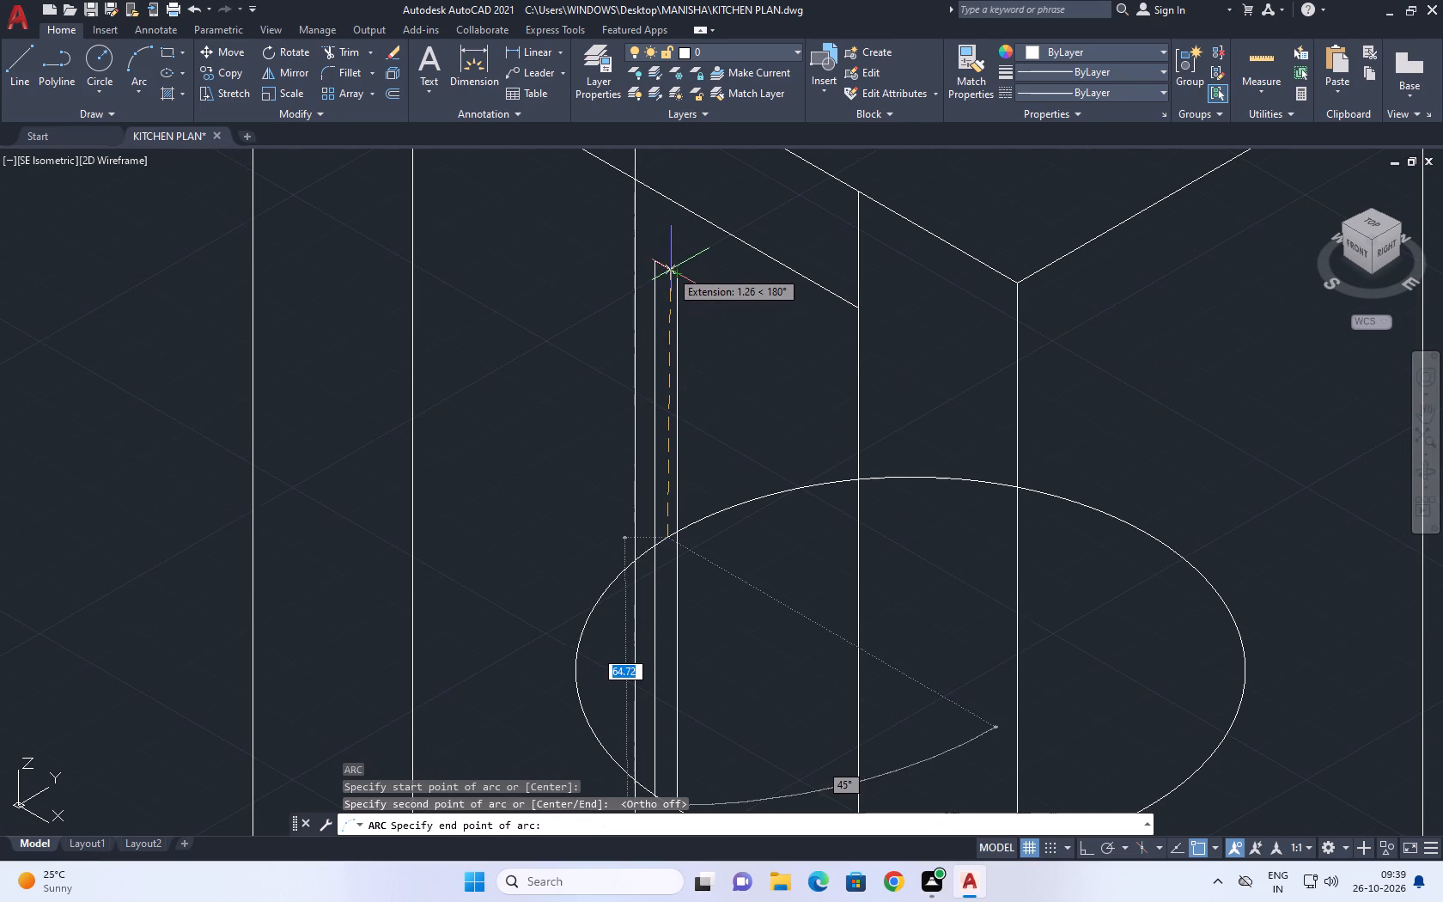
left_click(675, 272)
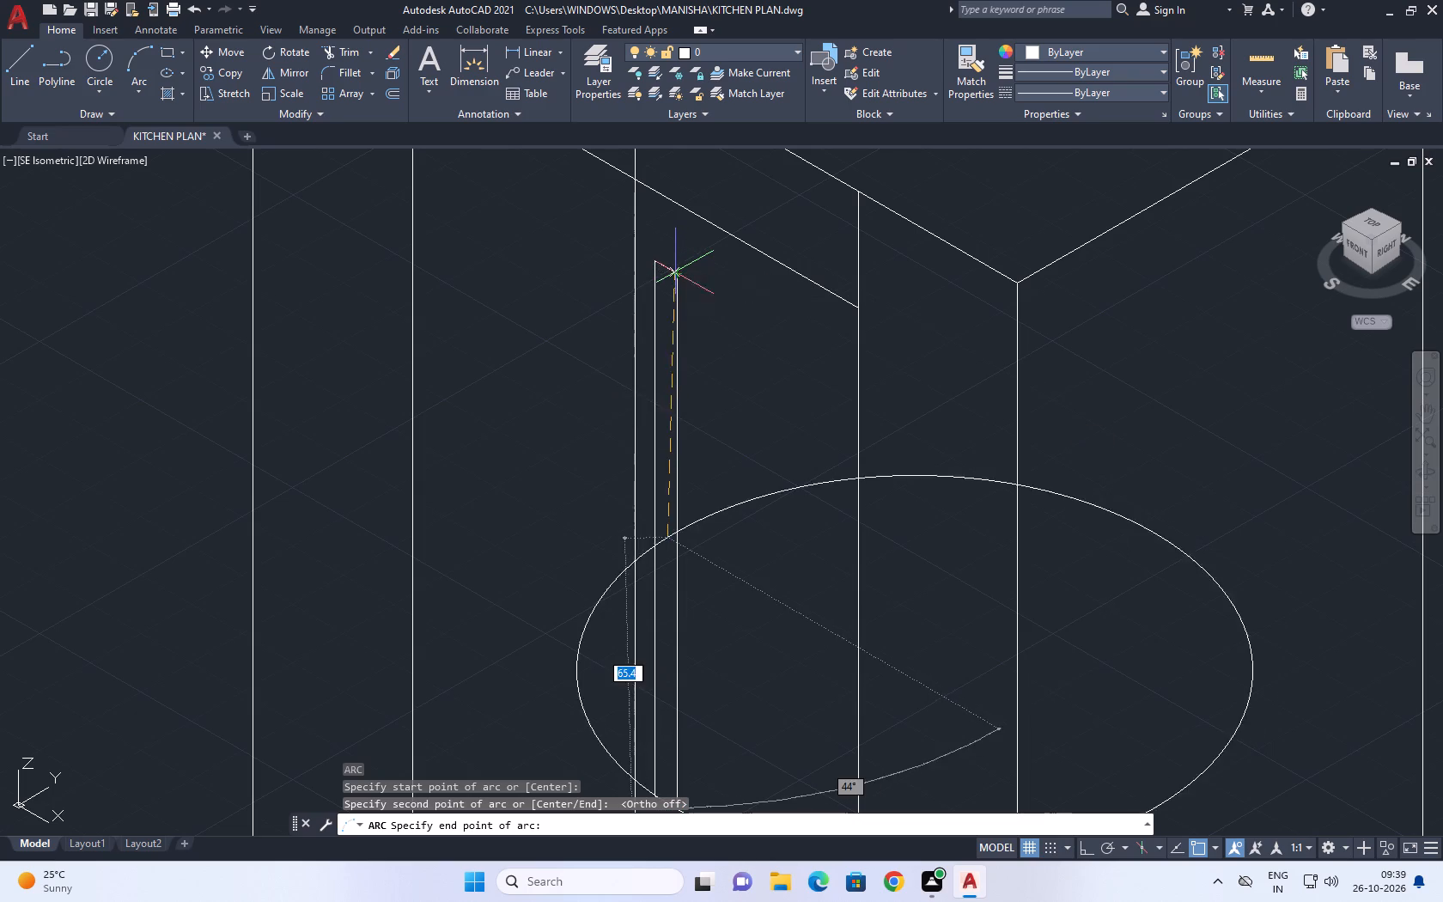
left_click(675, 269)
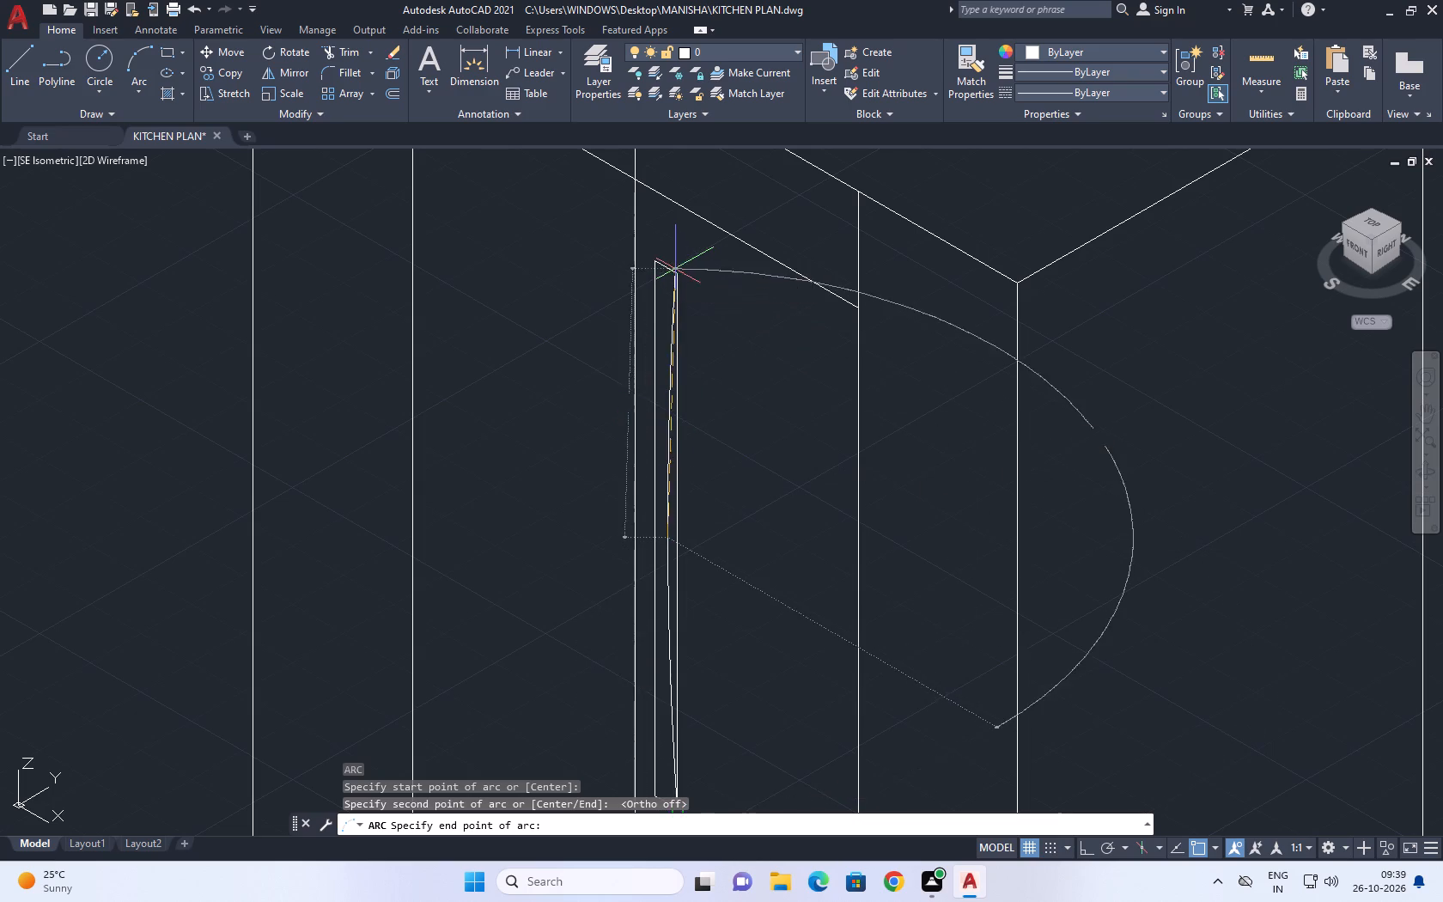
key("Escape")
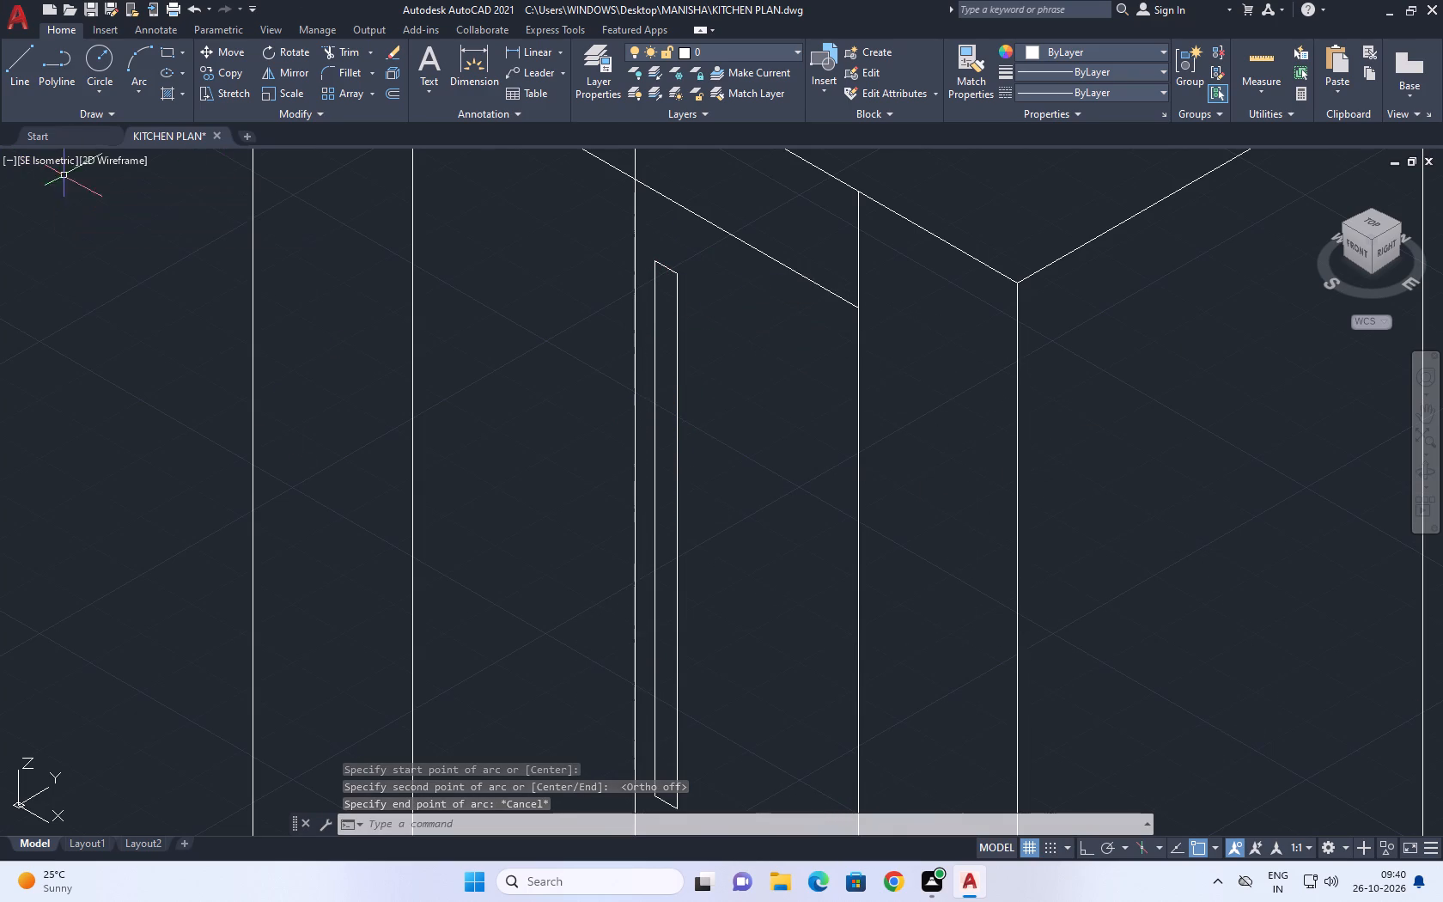
Shorten the middle dividing line by stretching its top end down to the 88-unit crossline, and clear the selection.
scroll(526, 516, "down", 1)
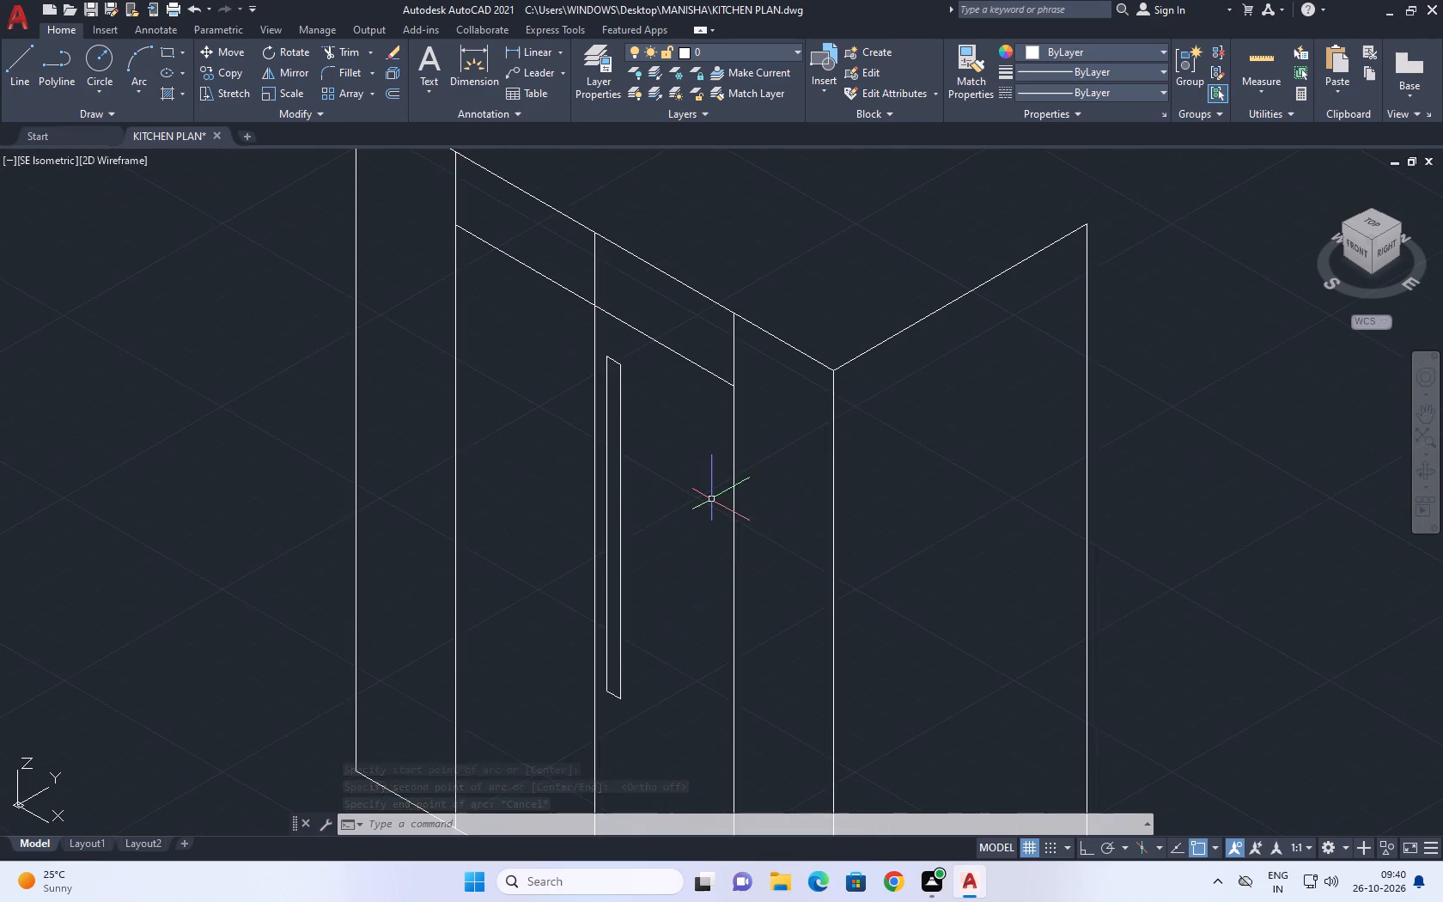
scroll(711, 499, "down", 3)
middle_click_drag(819, 431, 698, 404)
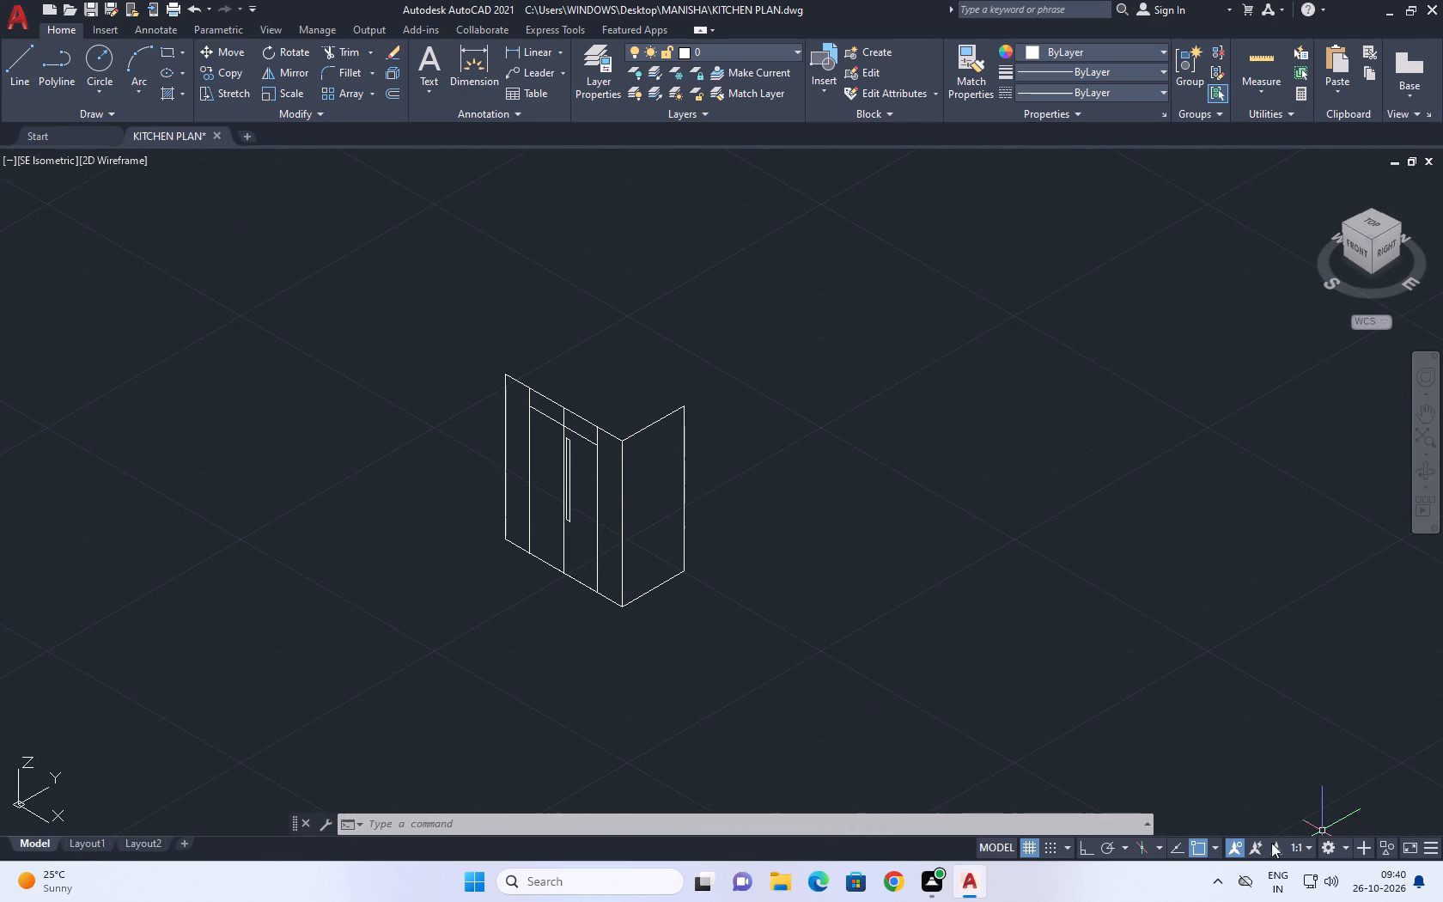
middle_click_drag(307, 412, 407, 494)
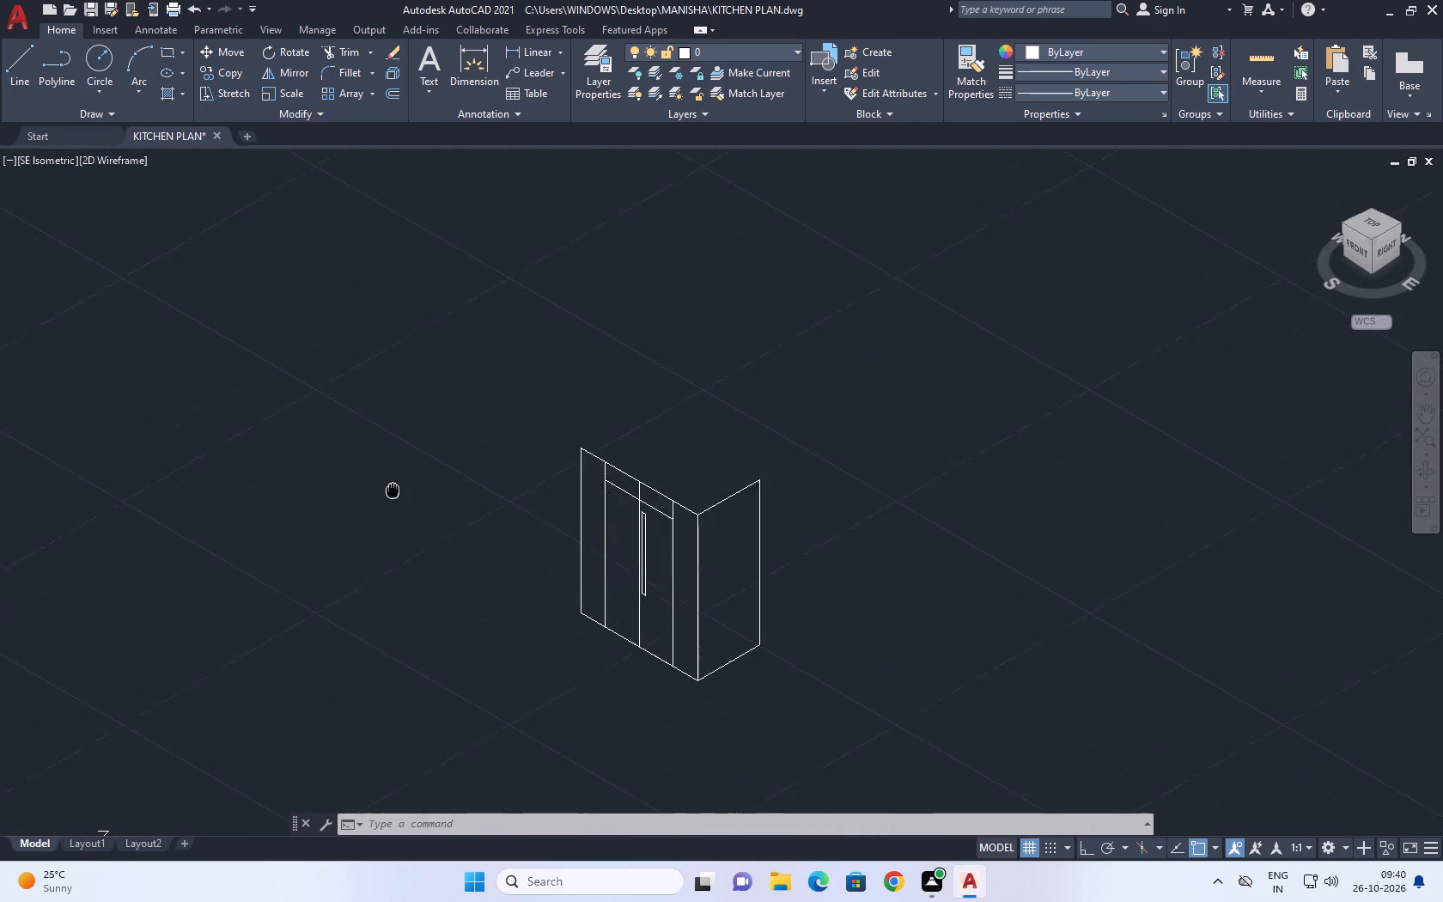
middle_click_drag(407, 494, 430, 505)
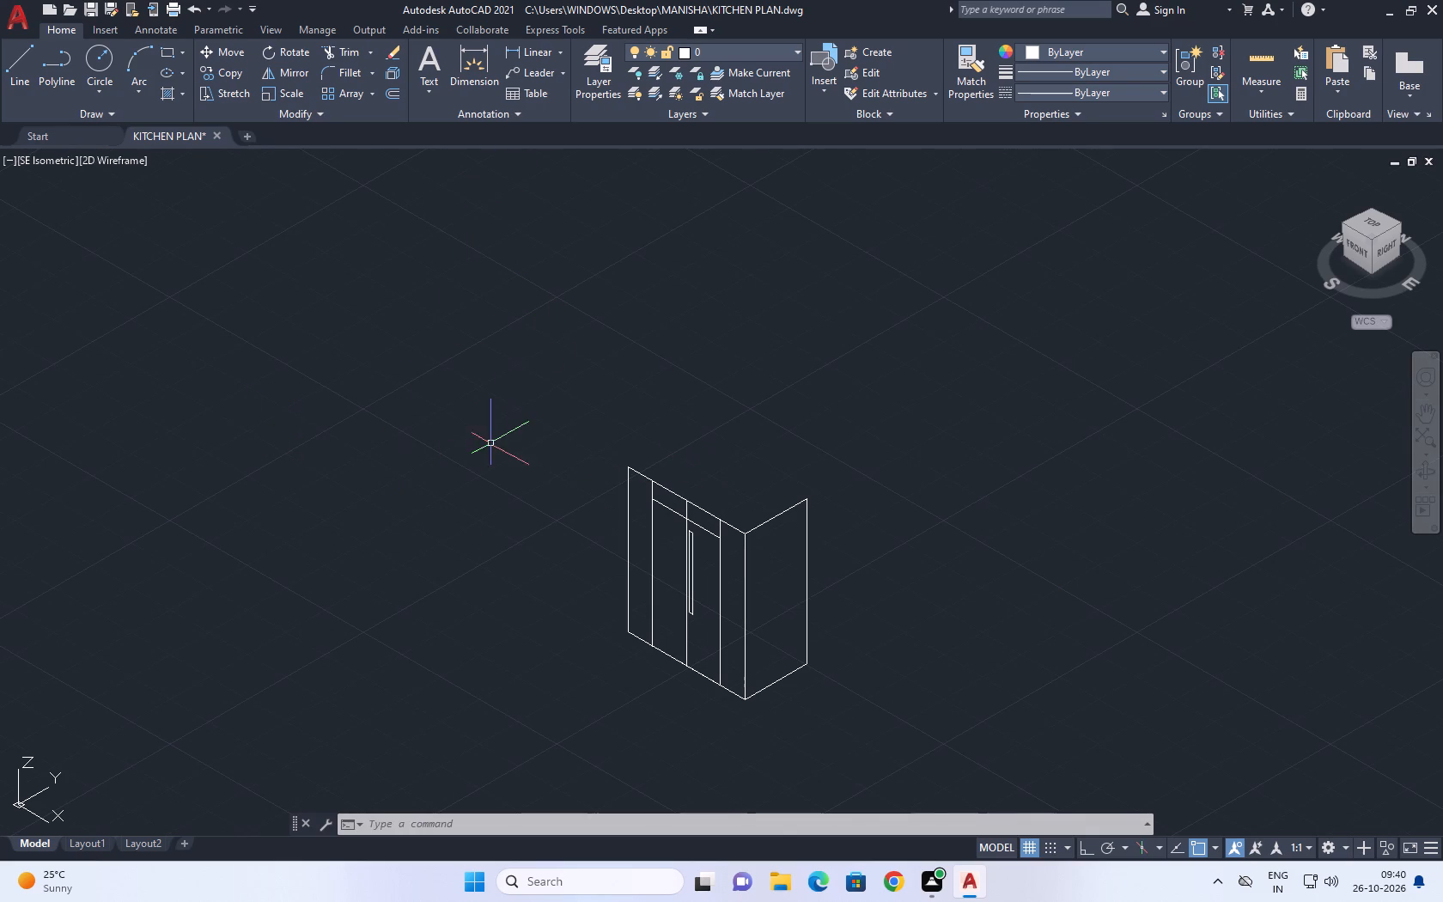
scroll(647, 542, "up", 4)
left_click(904, 373)
left_click(837, 339)
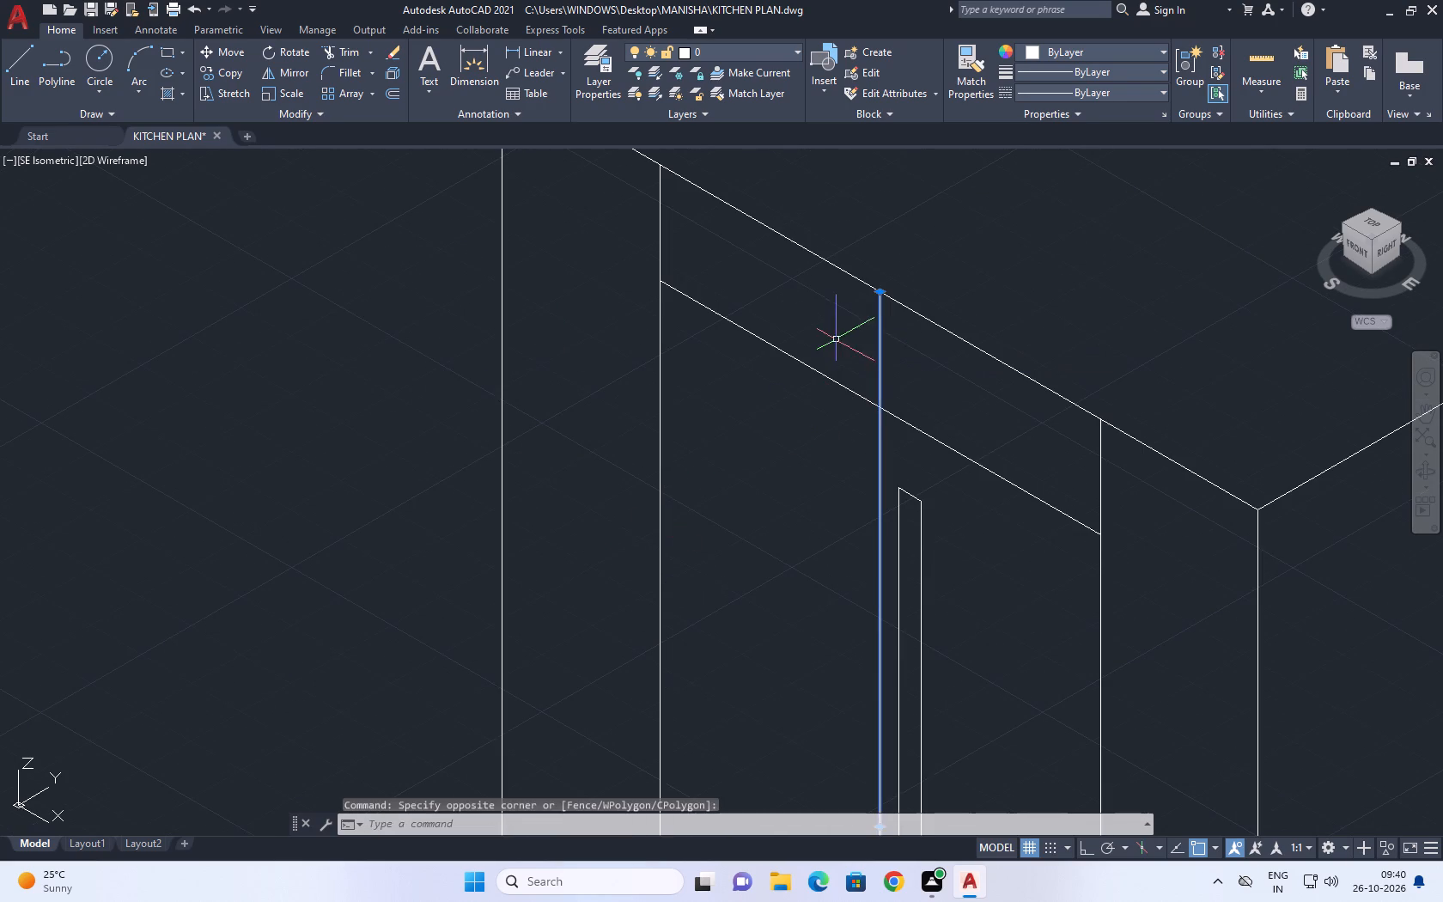
left_click(877, 294)
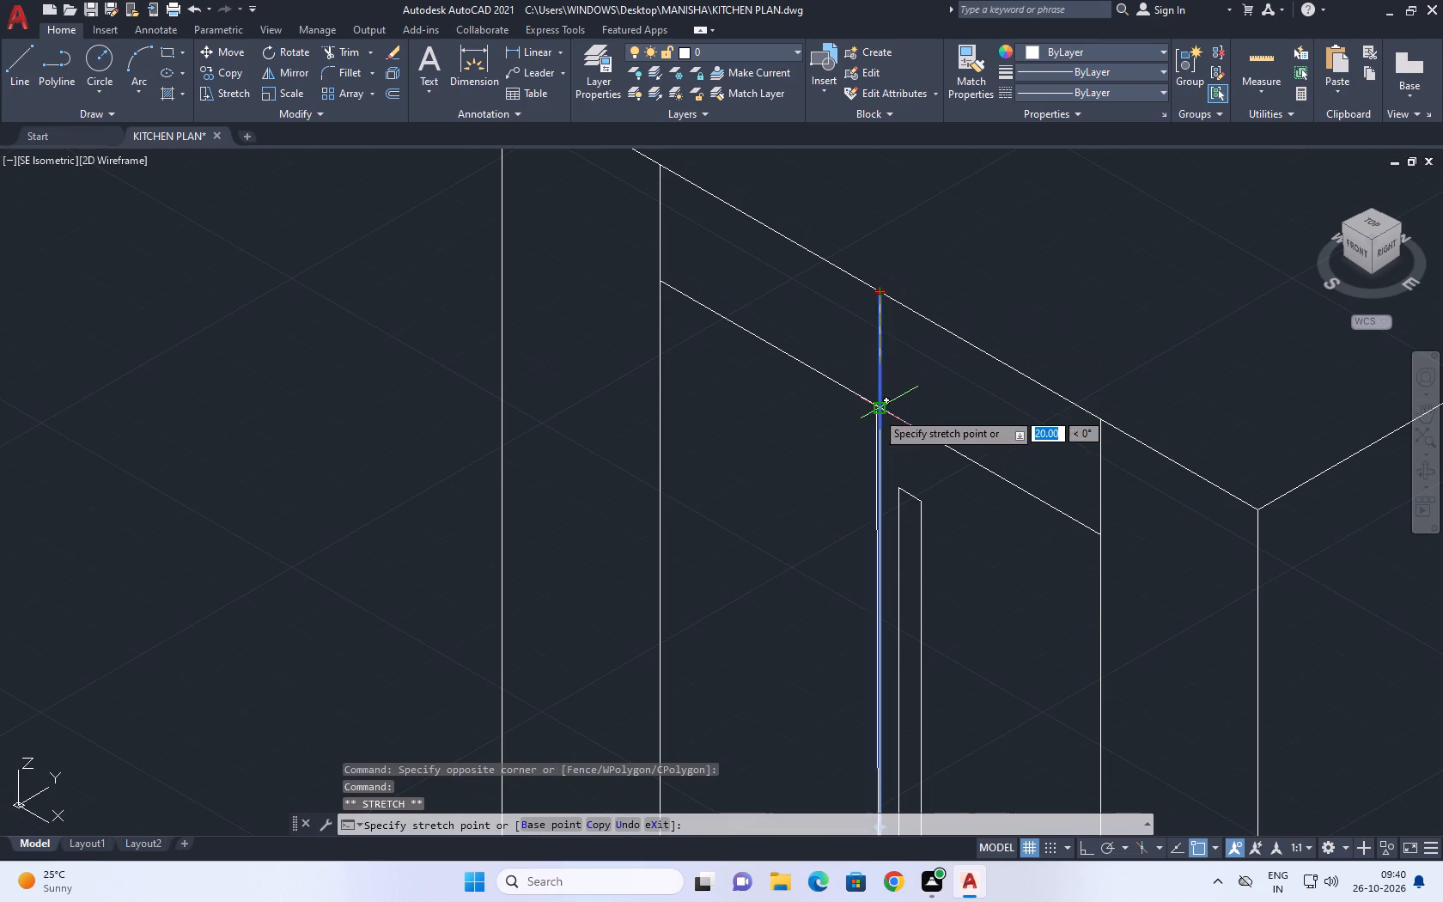
left_click(879, 411)
middle_click_drag(840, 420, 665, 463)
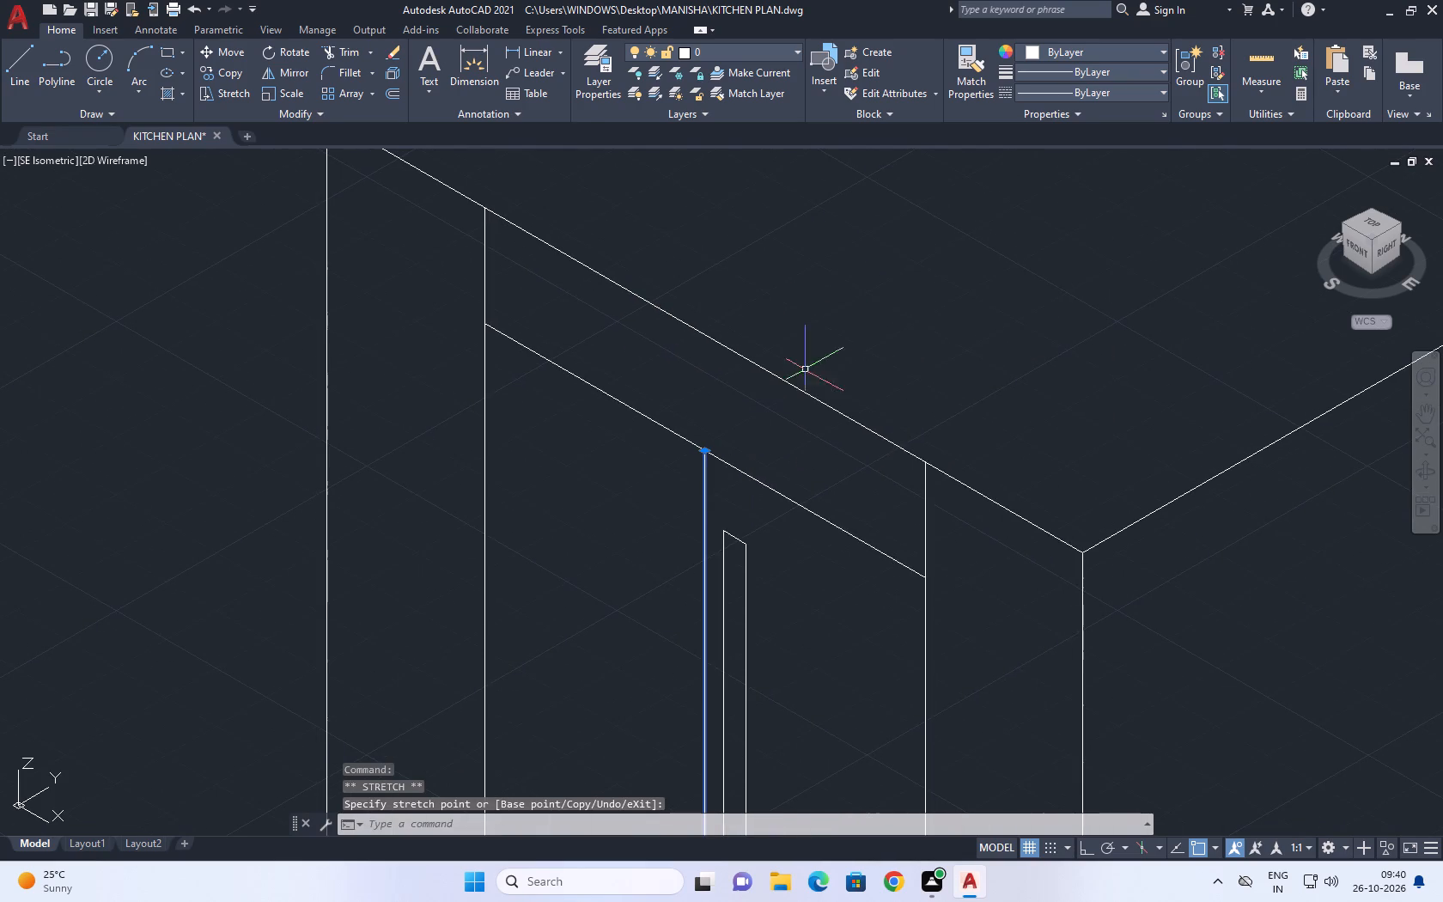
right_click(813, 320)
left_click(886, 608)
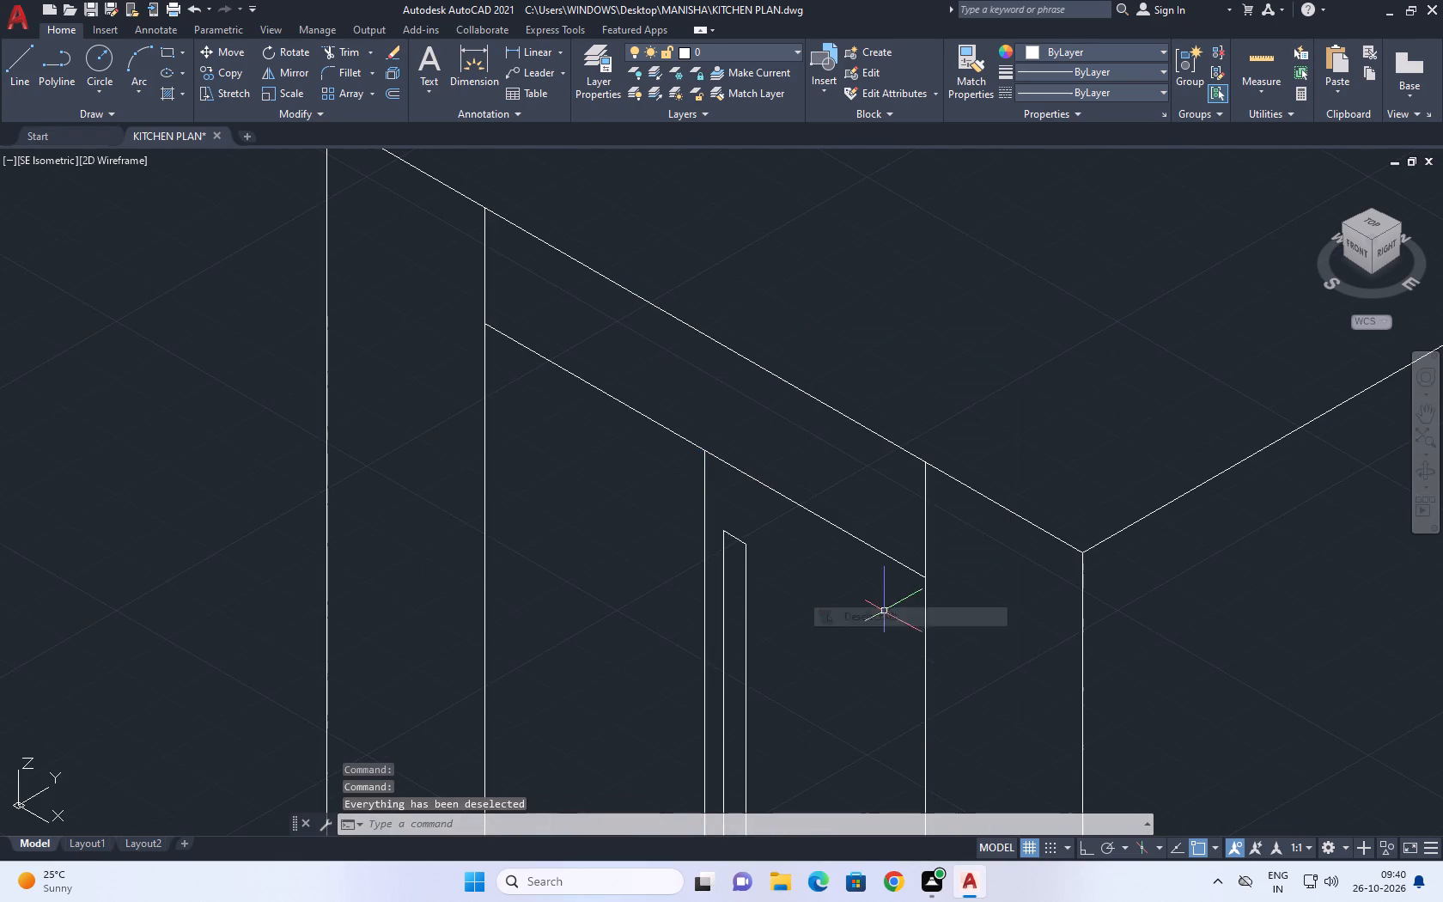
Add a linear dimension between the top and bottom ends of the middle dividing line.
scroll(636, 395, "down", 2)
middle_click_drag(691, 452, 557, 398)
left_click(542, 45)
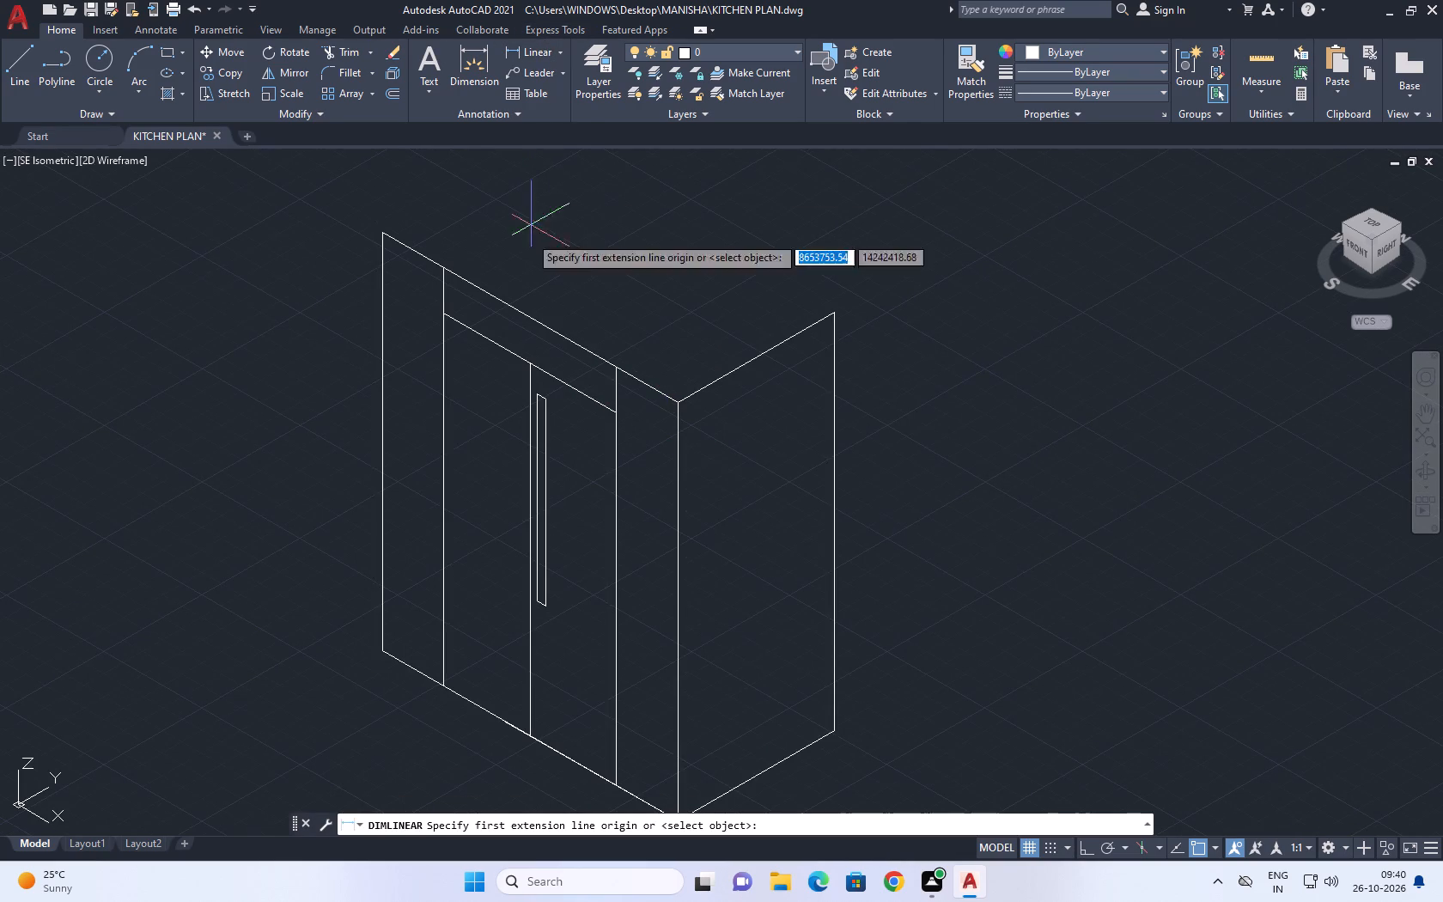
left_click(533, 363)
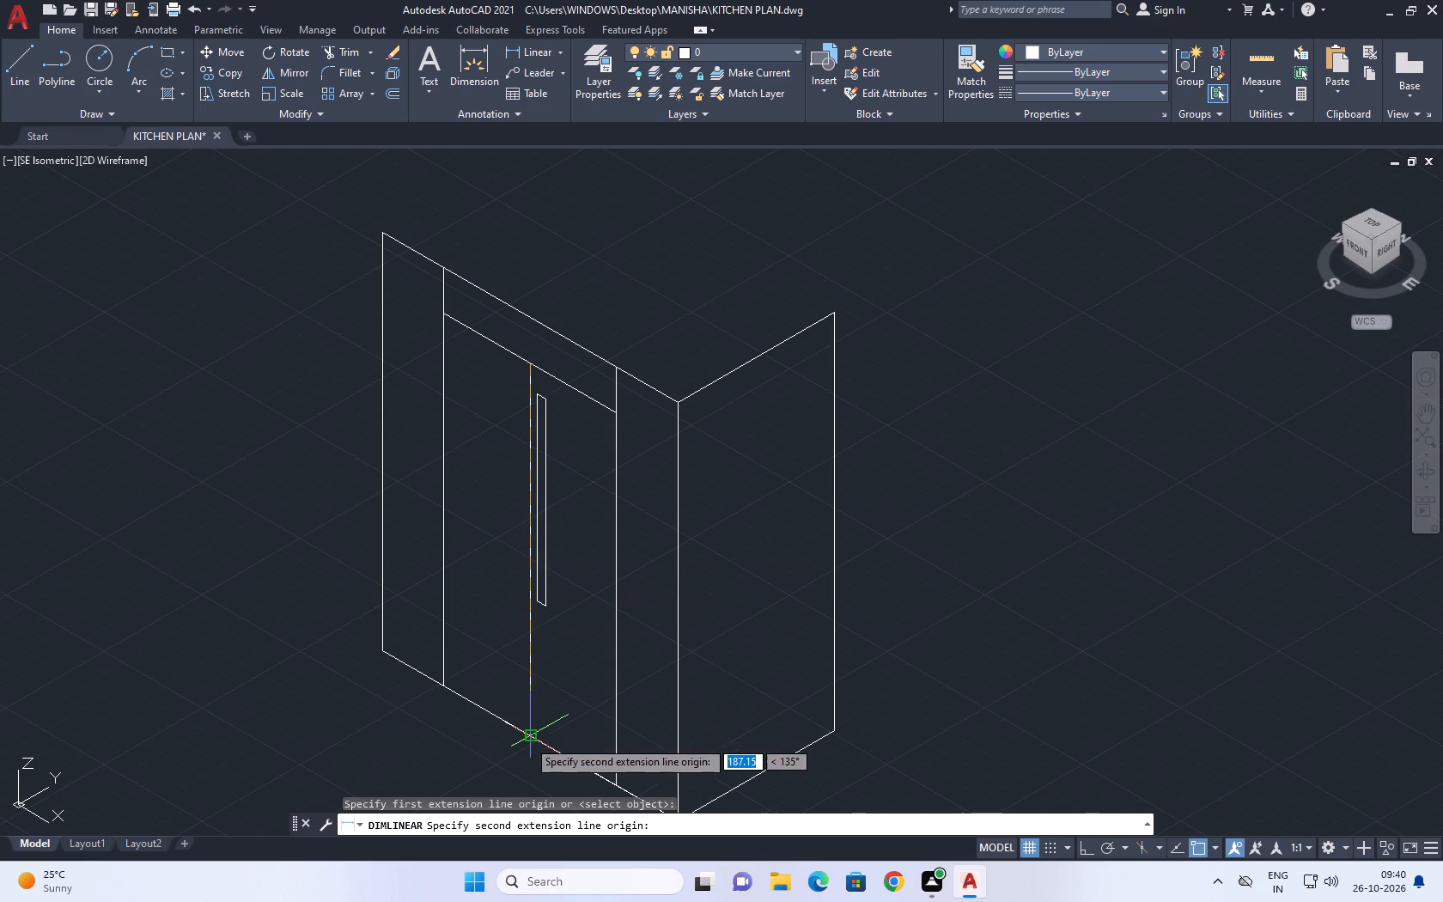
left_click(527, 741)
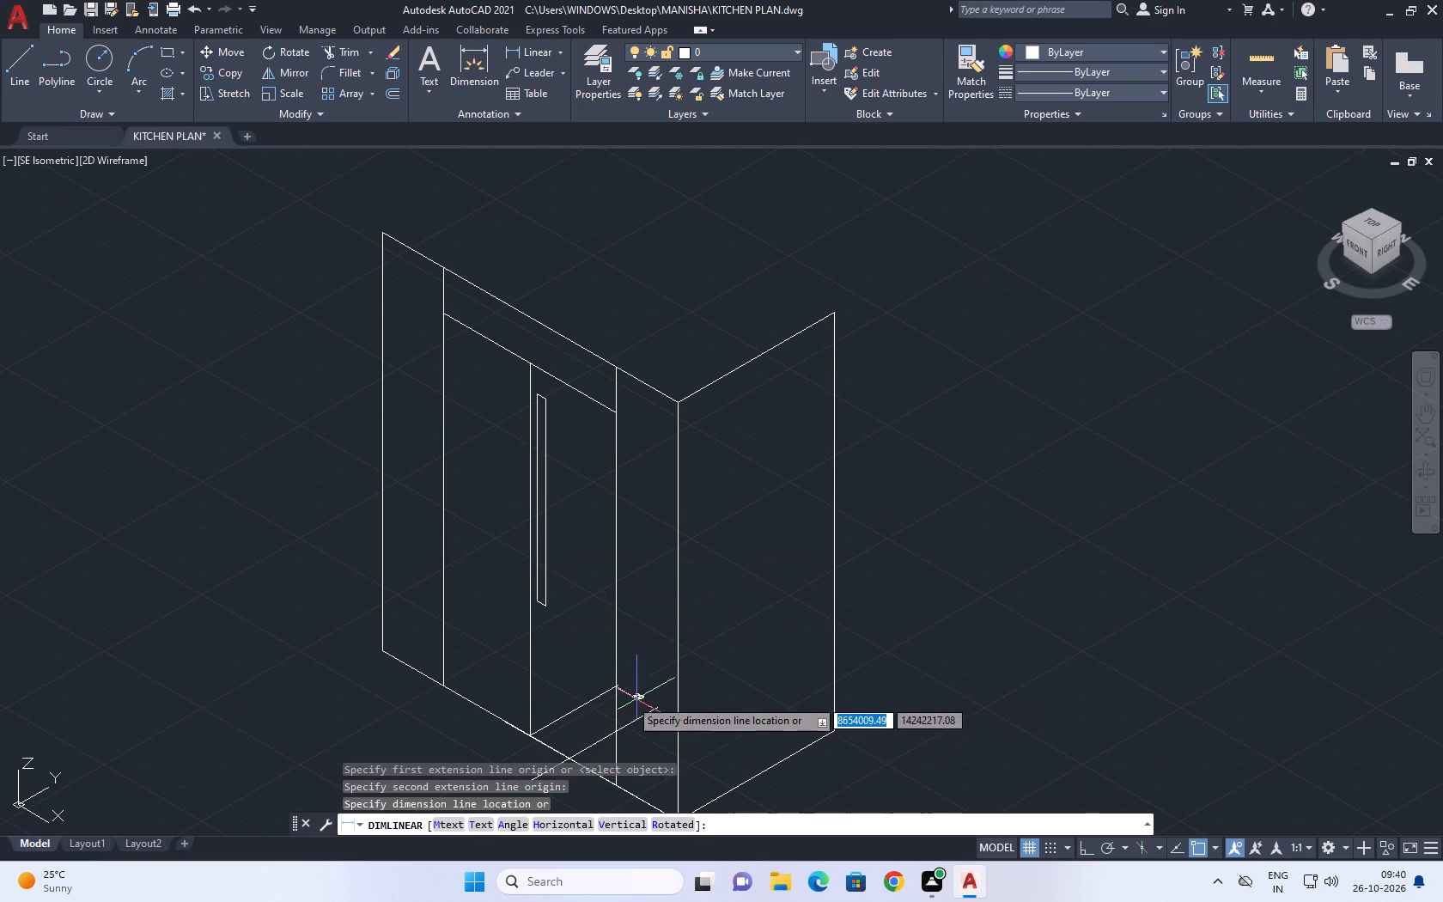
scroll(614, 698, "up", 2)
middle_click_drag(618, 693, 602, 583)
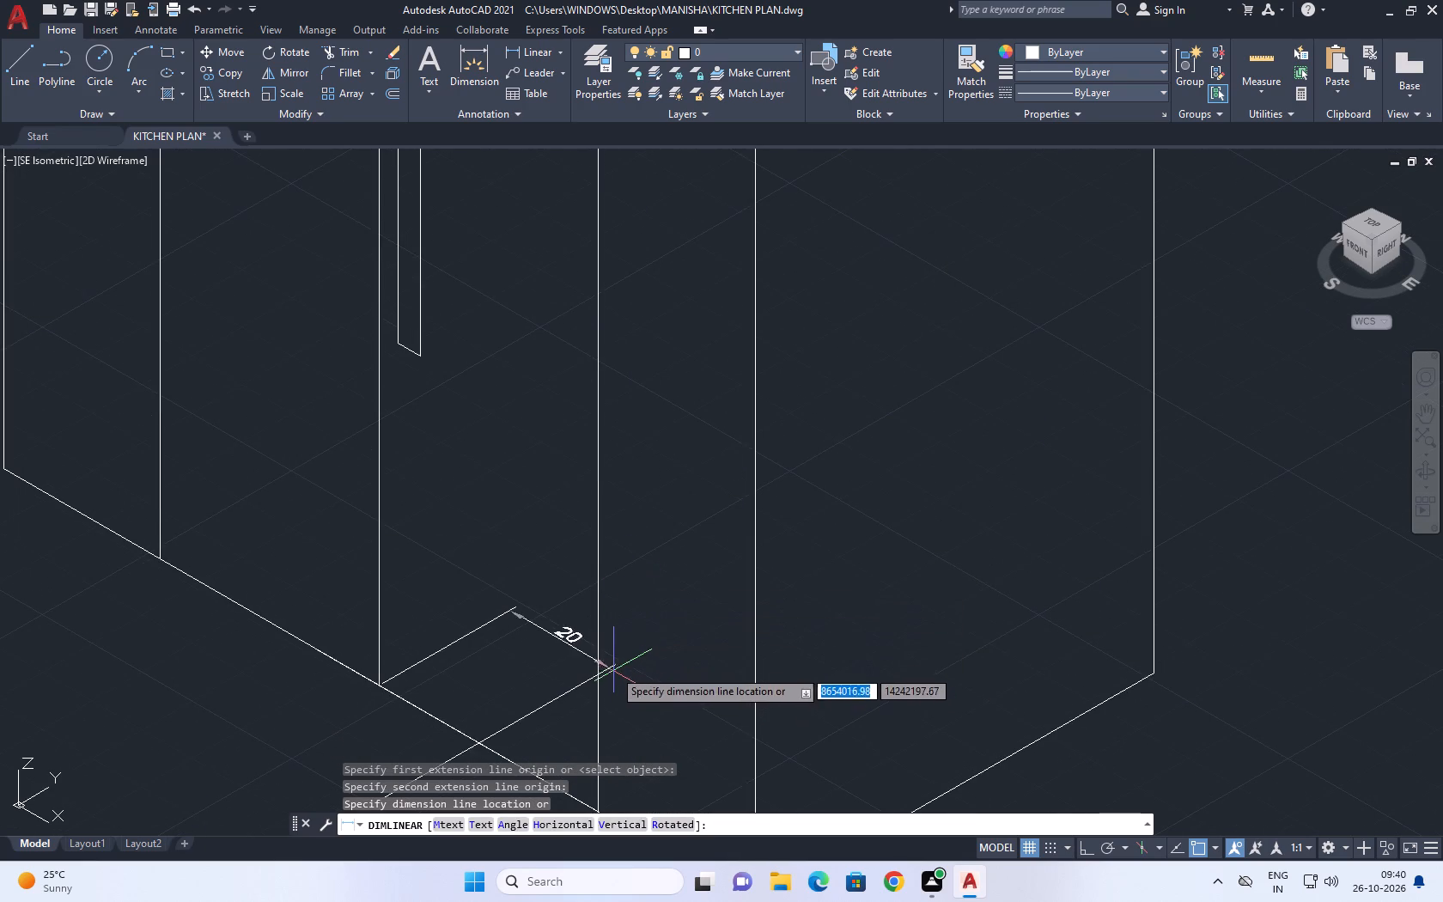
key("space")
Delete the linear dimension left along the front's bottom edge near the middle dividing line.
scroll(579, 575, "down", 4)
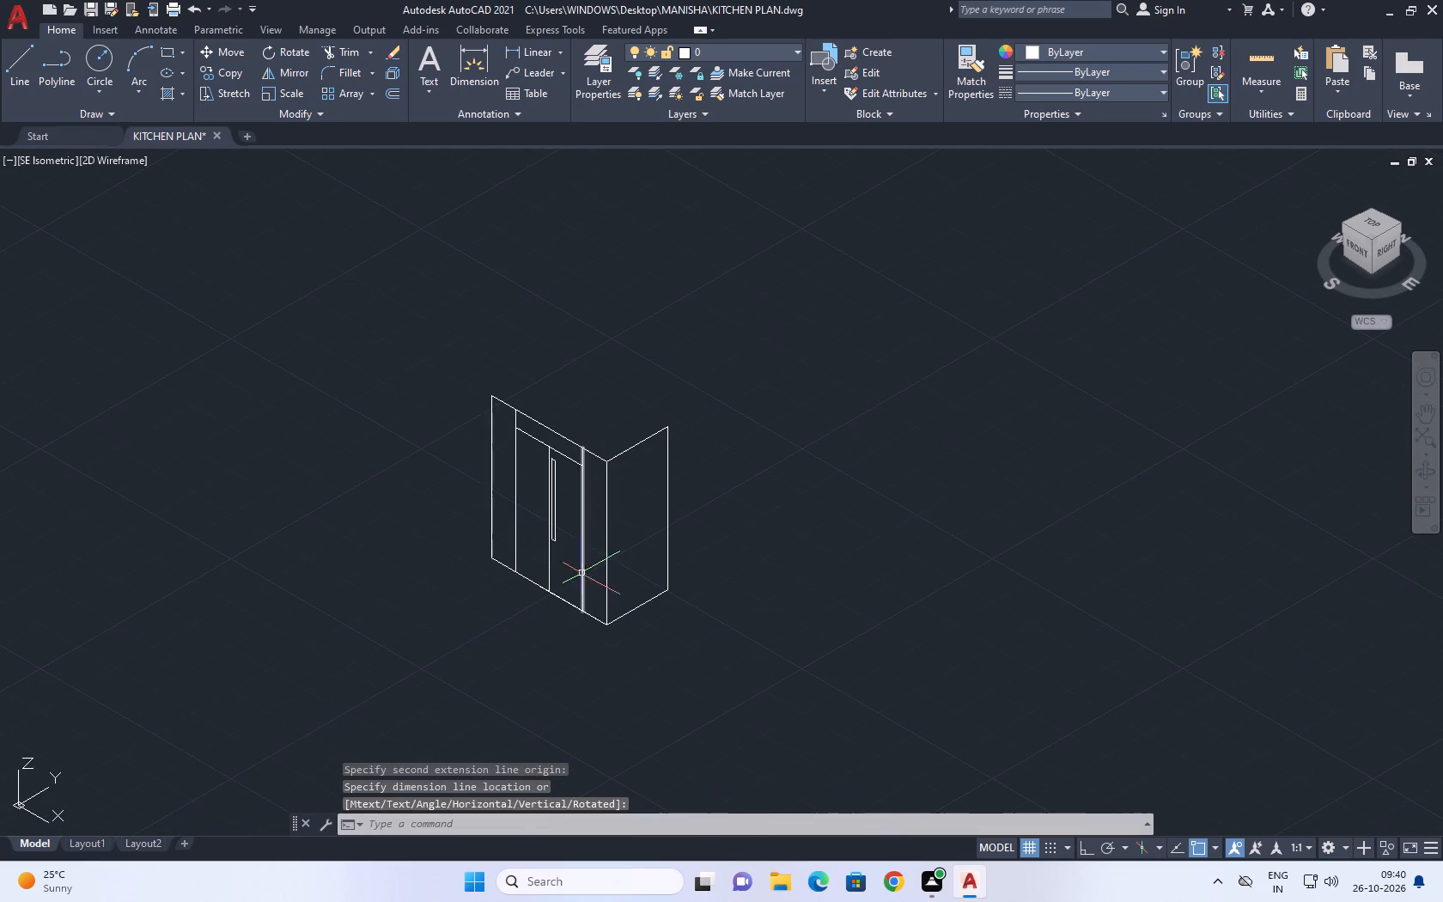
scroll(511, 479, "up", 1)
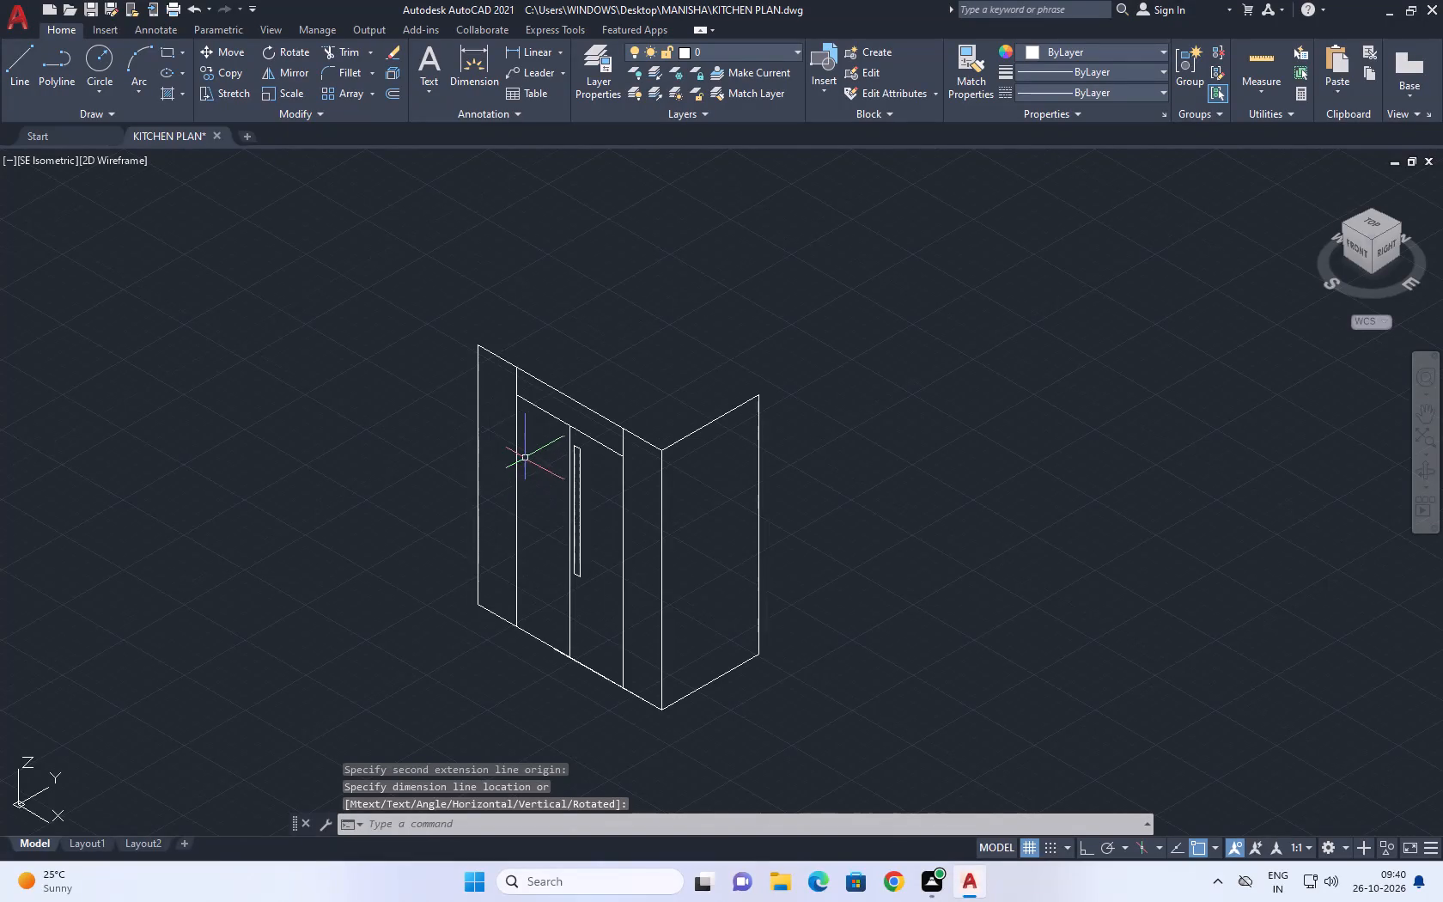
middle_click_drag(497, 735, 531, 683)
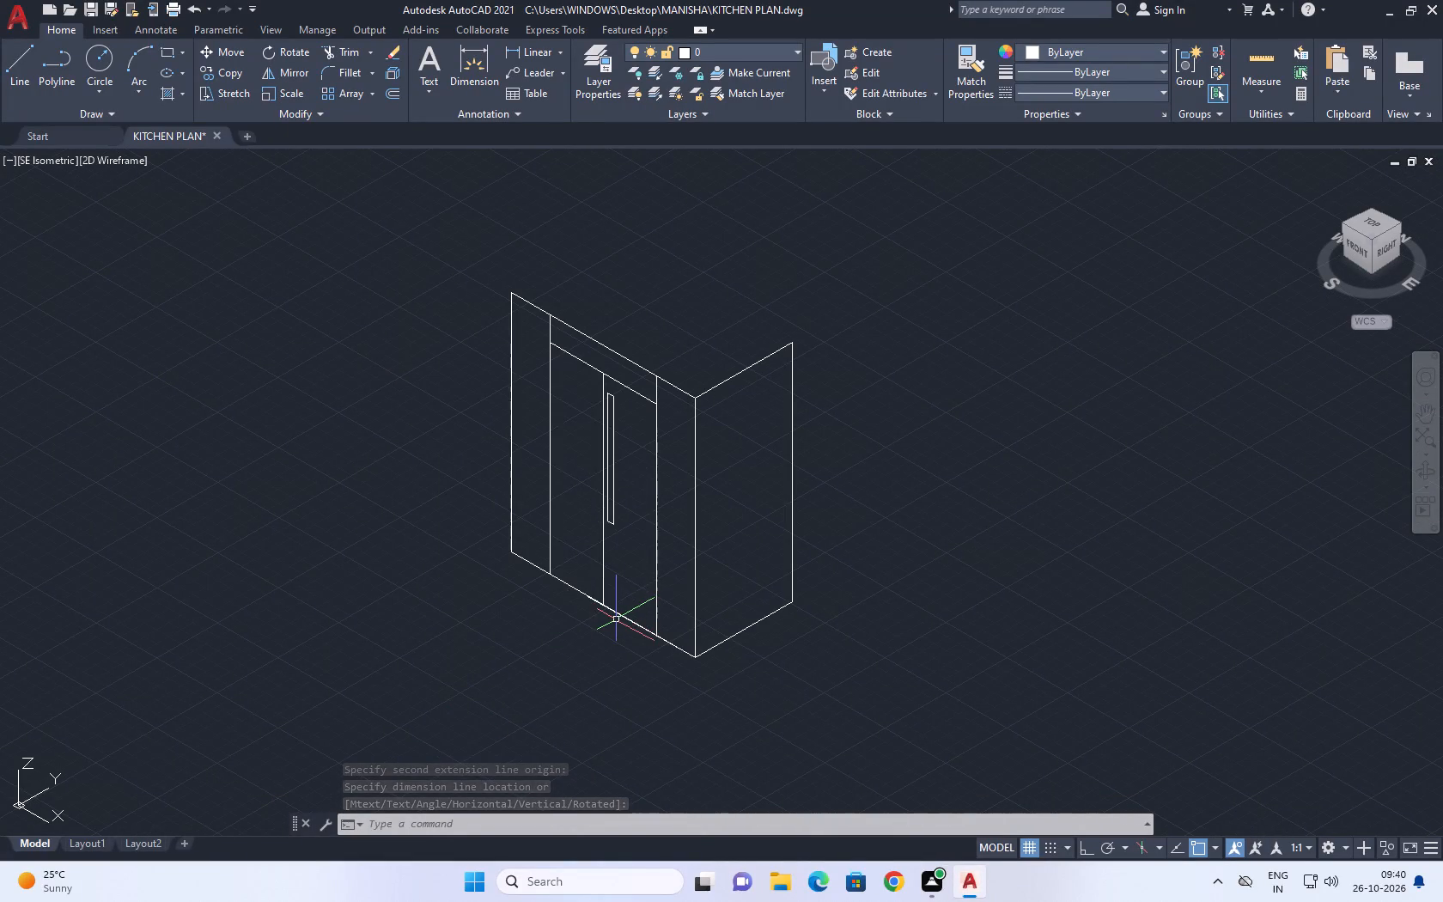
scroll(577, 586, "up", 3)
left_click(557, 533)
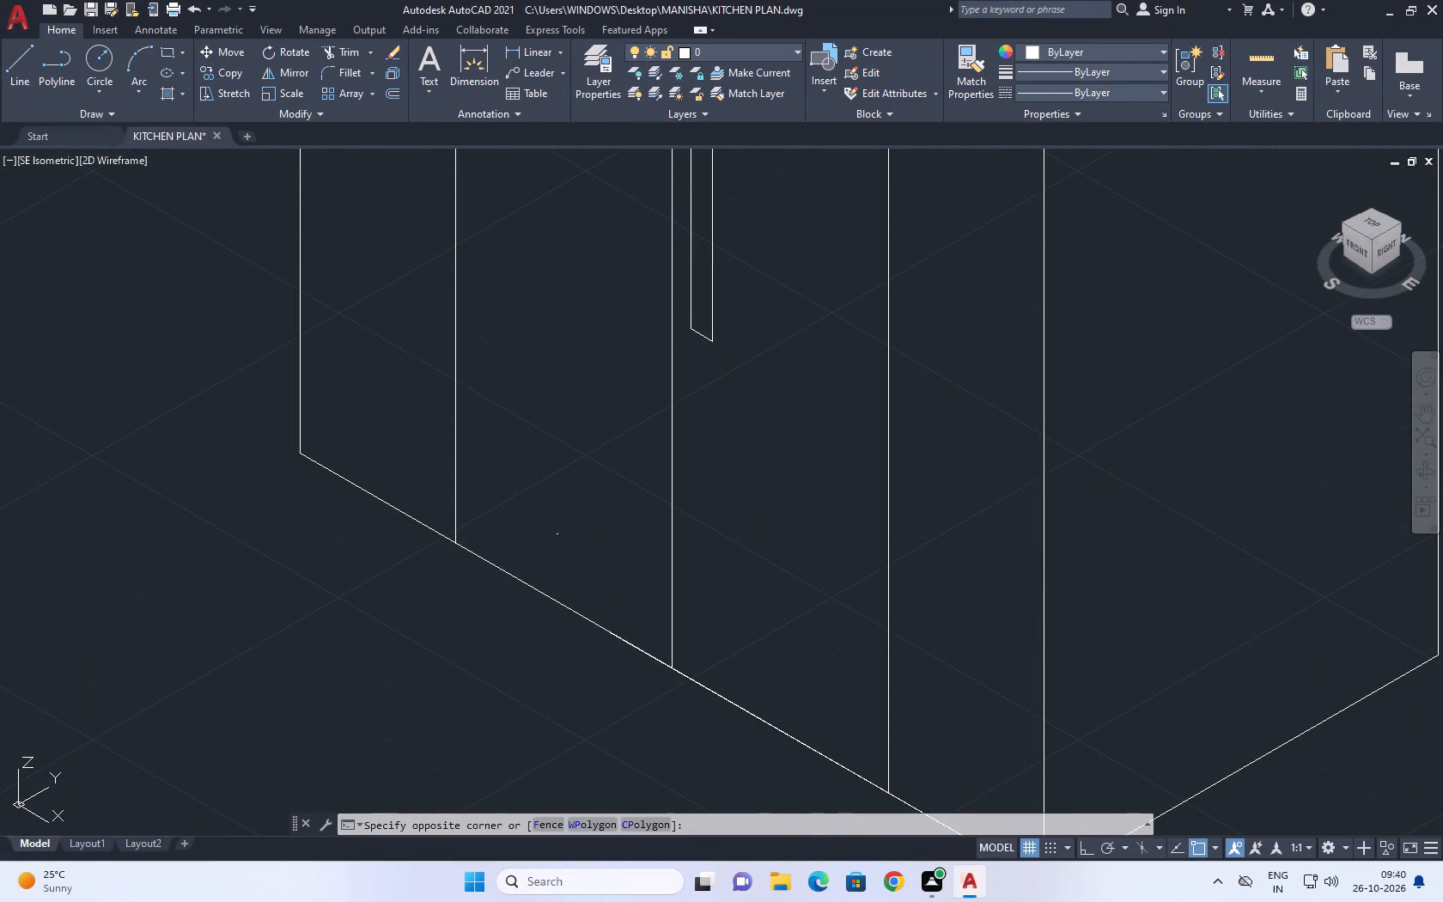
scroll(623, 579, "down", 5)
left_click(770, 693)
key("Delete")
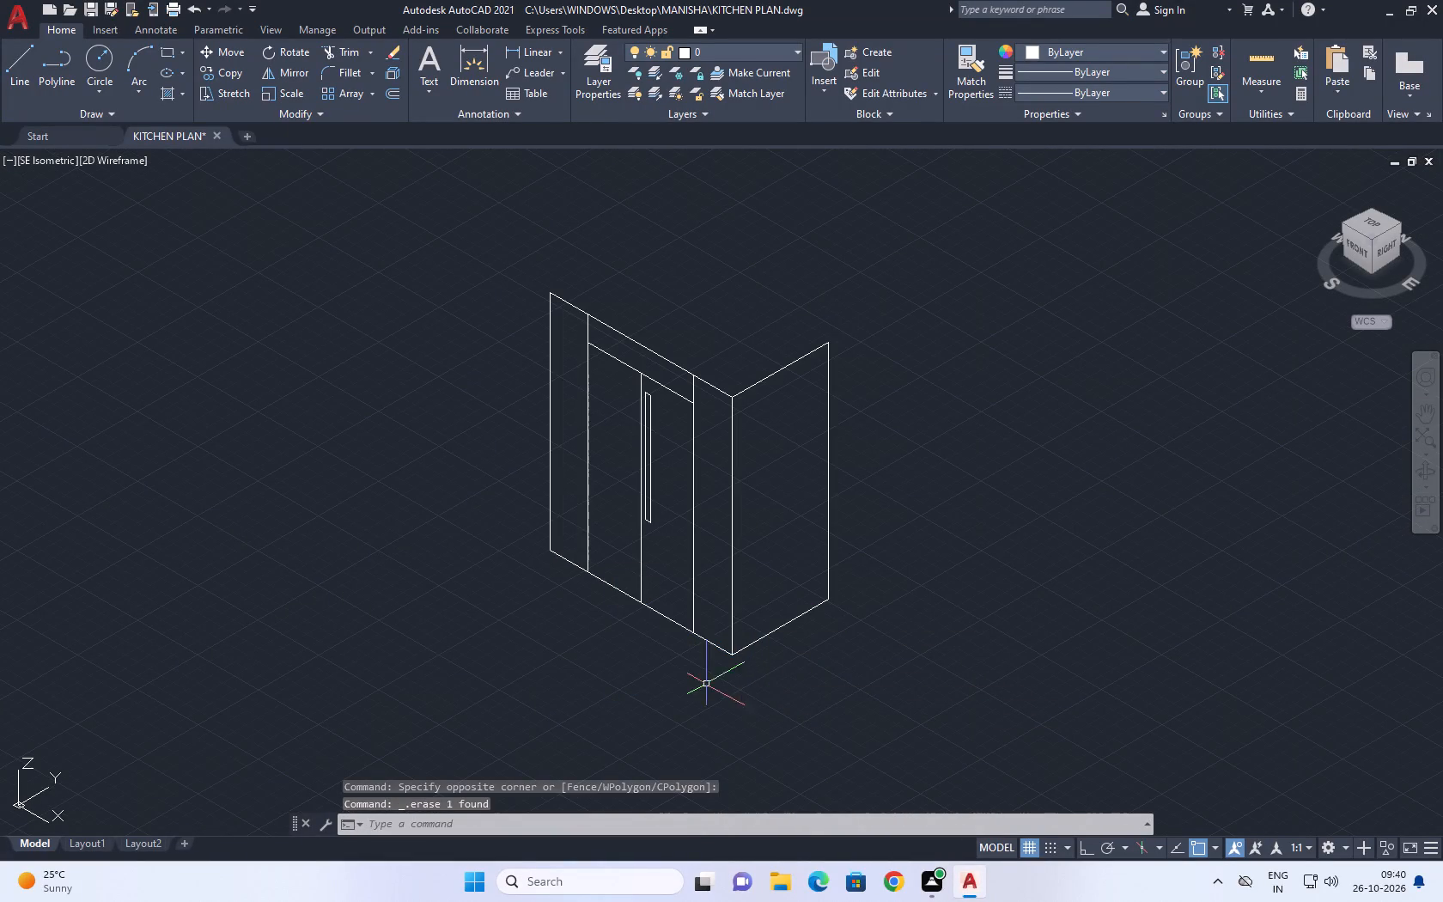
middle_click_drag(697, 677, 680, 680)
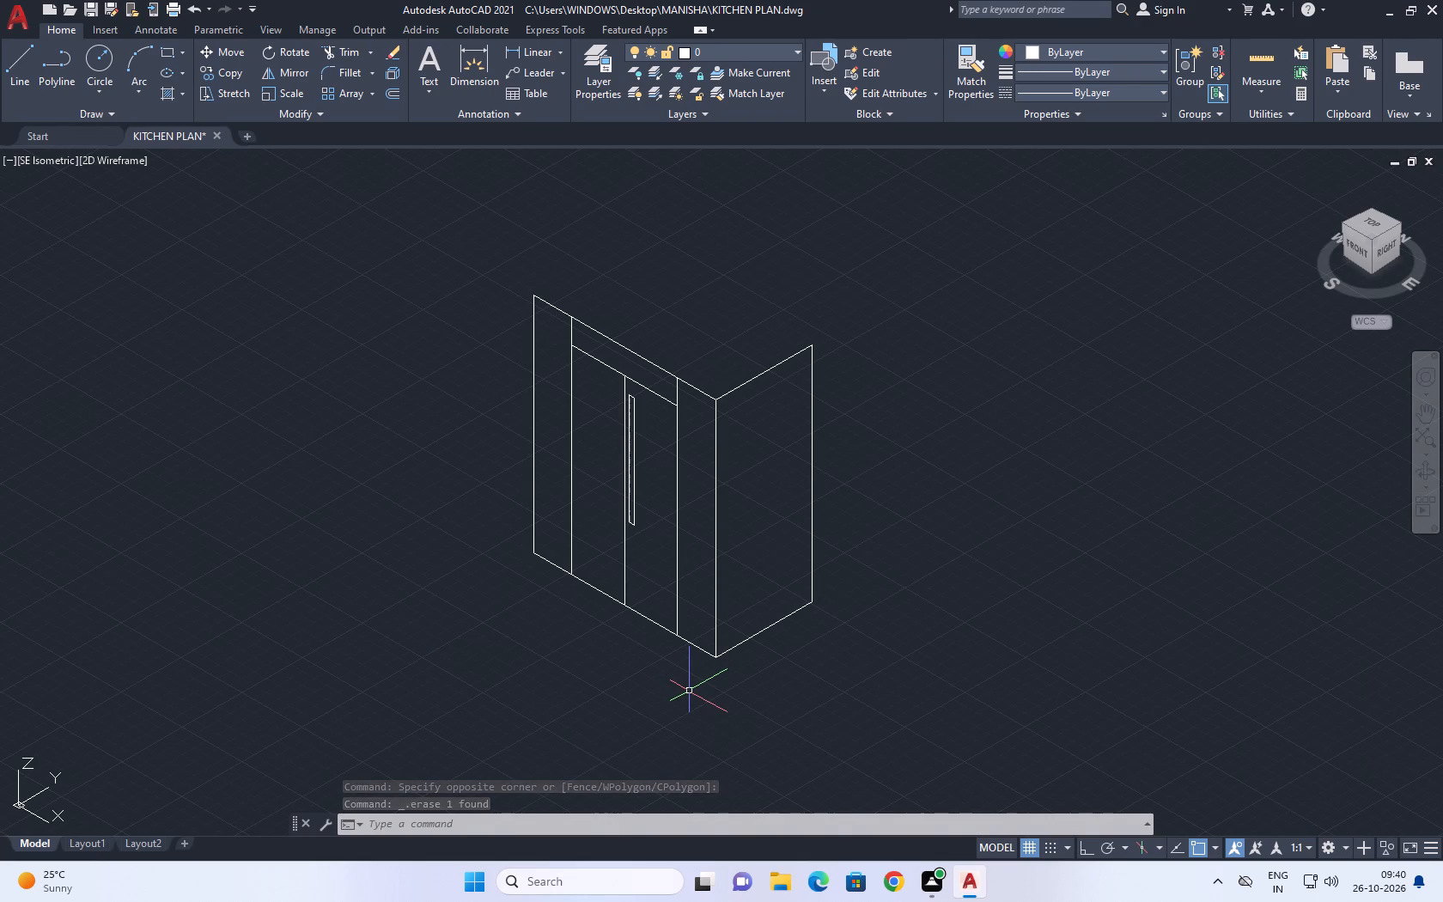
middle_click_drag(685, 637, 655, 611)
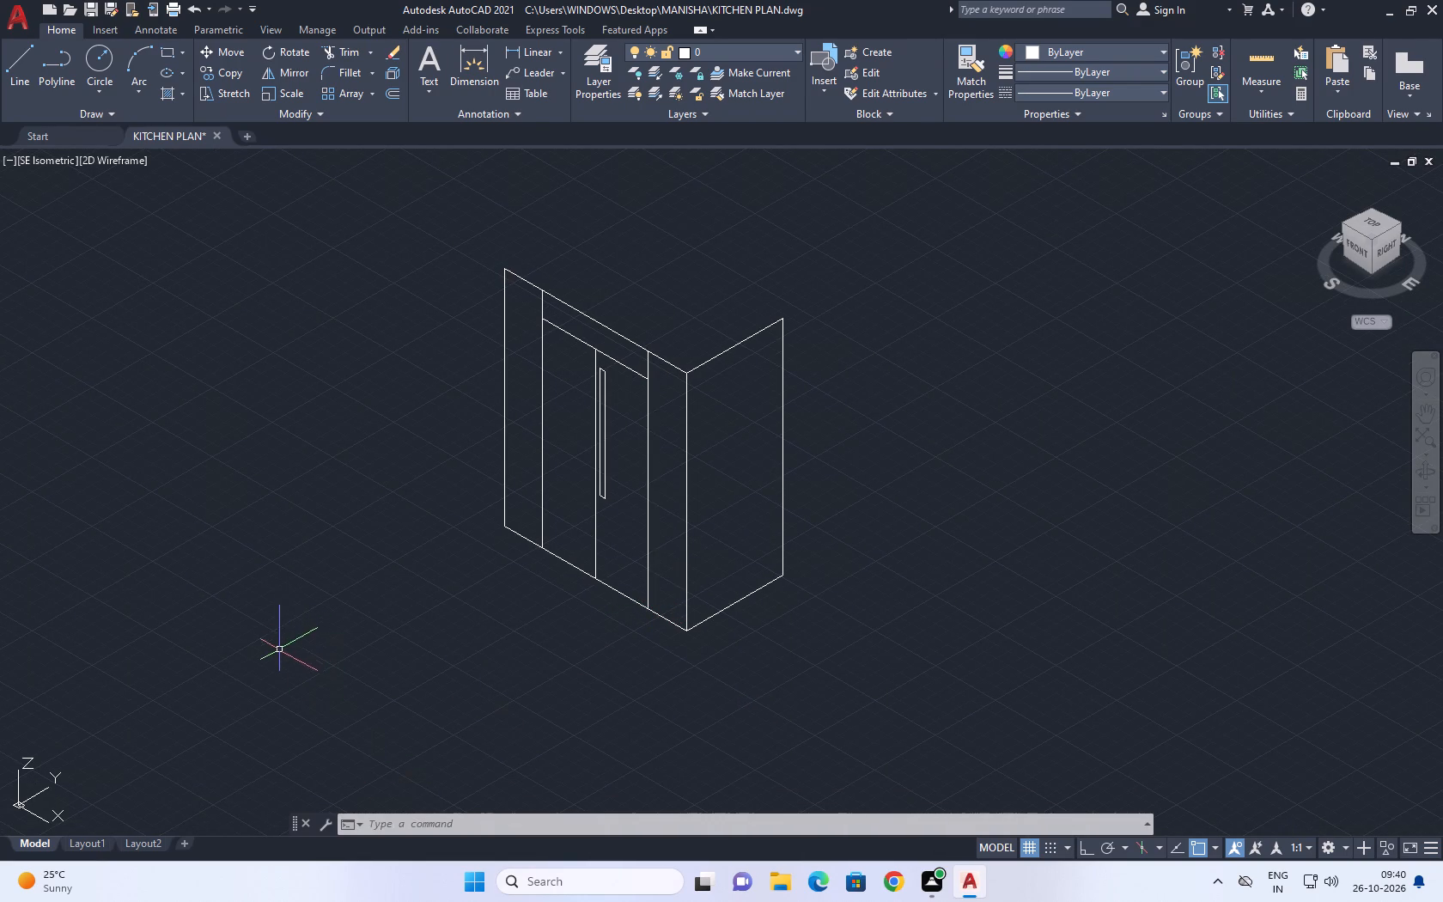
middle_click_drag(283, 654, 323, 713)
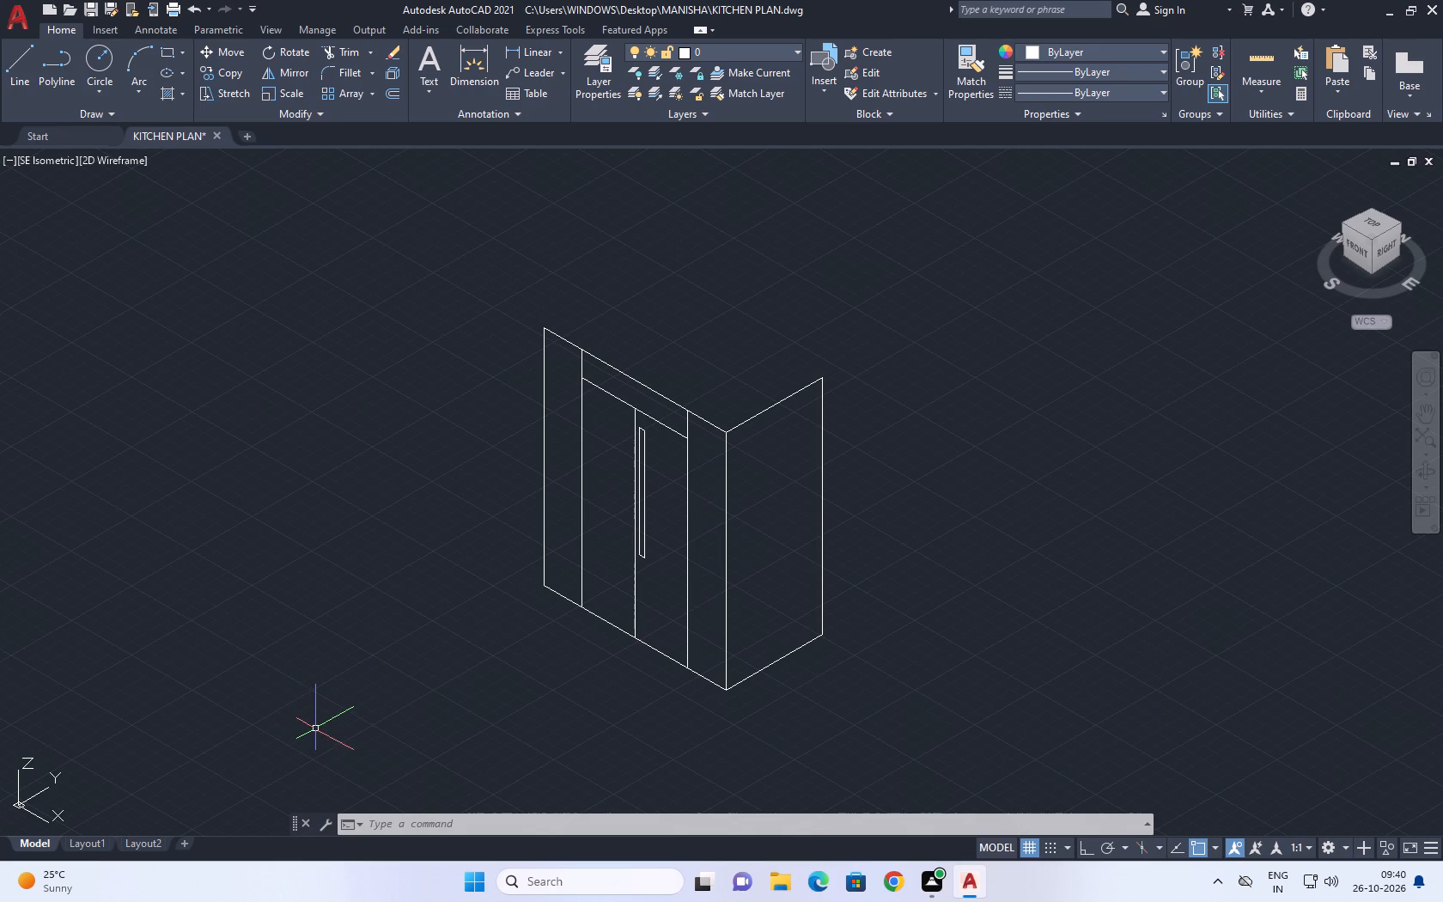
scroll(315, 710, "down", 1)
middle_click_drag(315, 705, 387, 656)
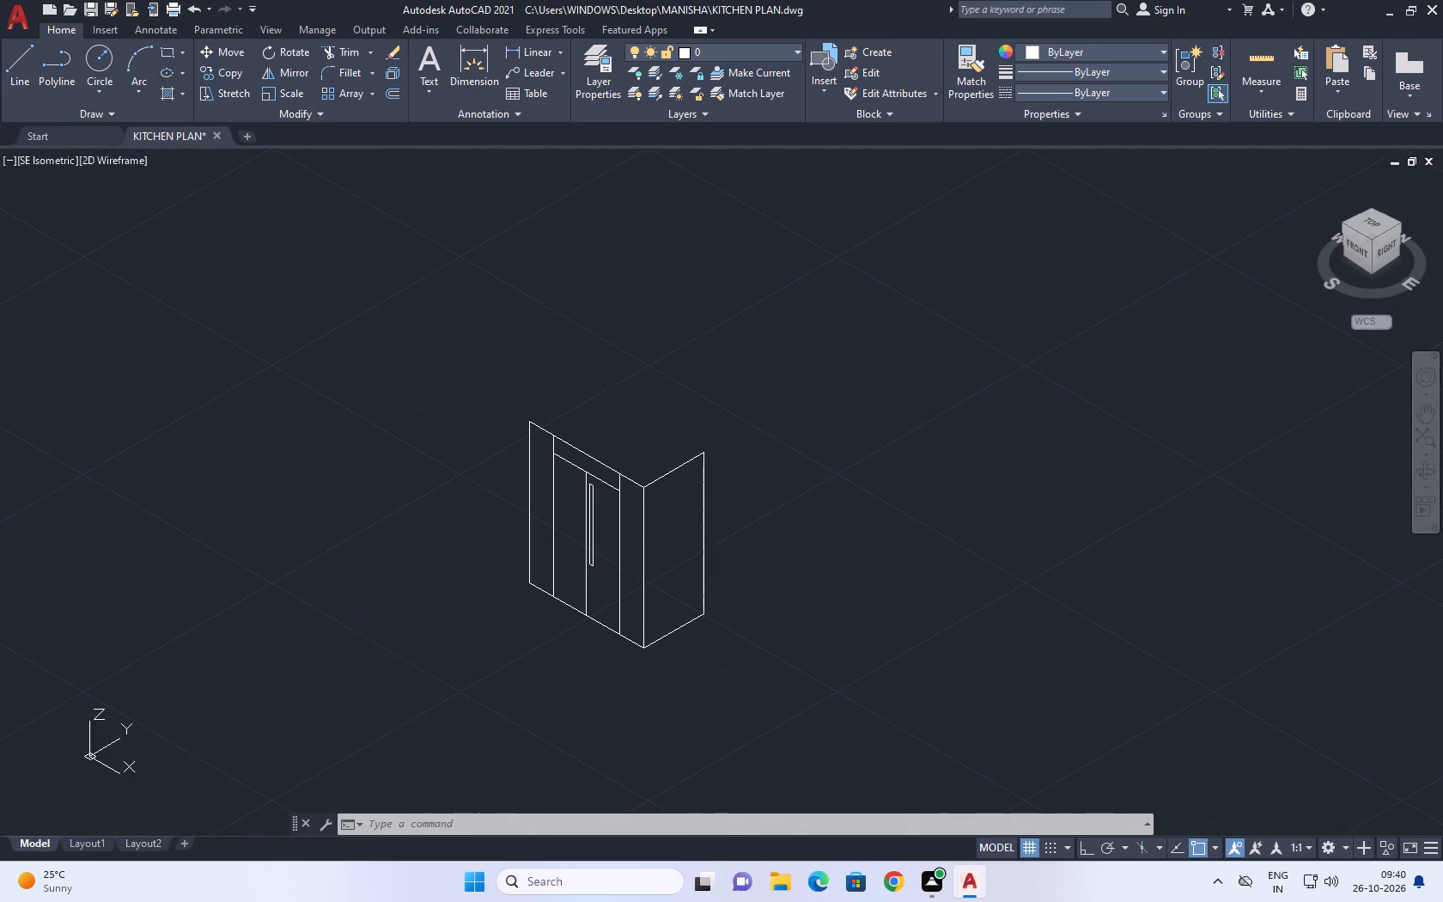
Copy the front's bottom edge line 20 units straight up, with ortho on.
scroll(612, 651, "up", 4)
left_click(613, 521)
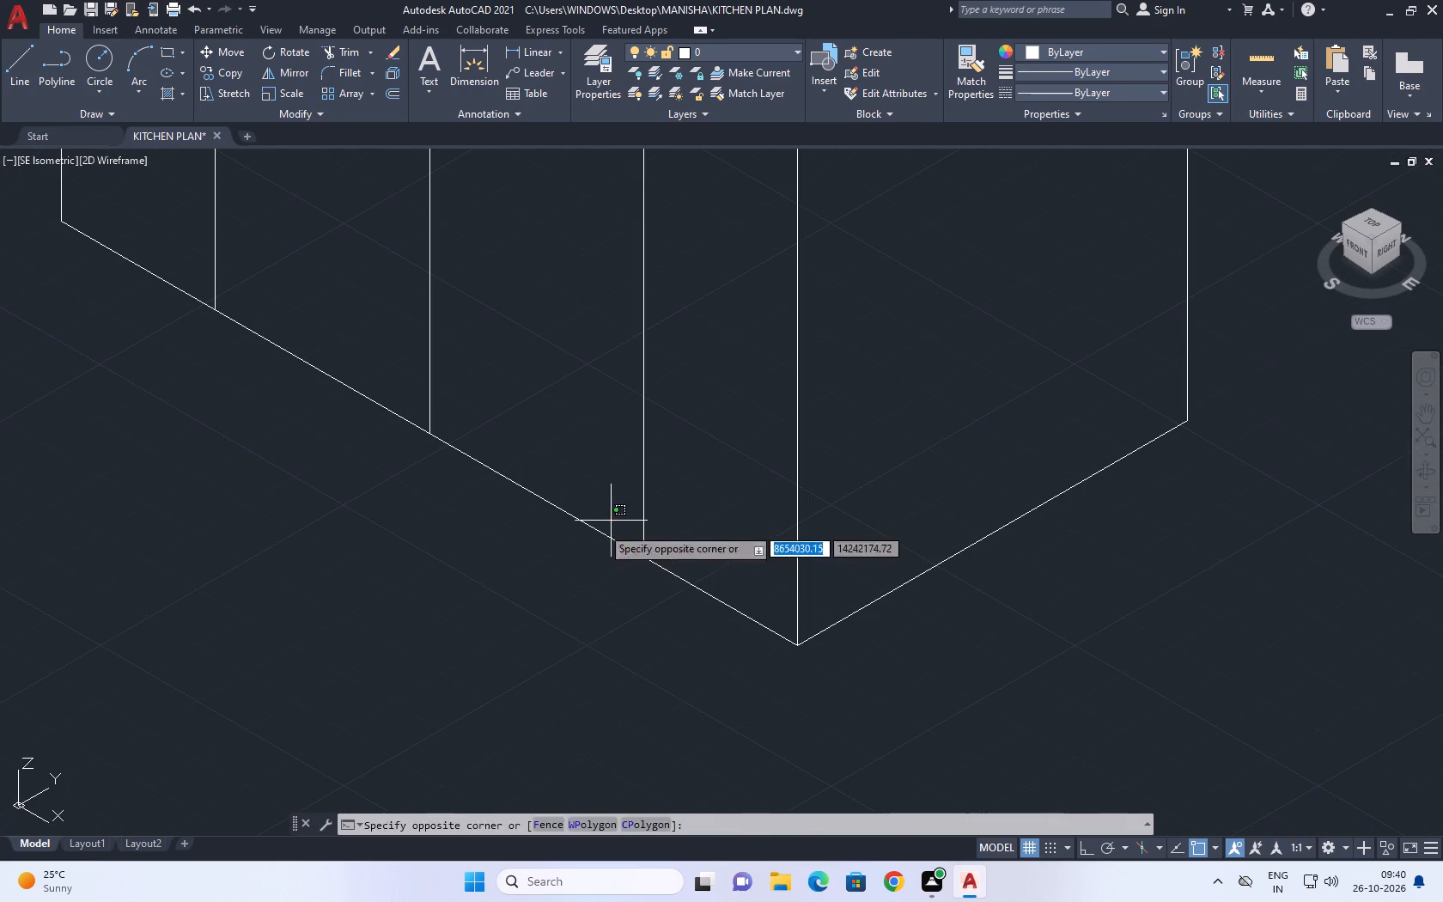
left_click(584, 539)
middle_click_drag(597, 524, 600, 568)
key("c")
key("o")
key("space")
left_click(585, 589)
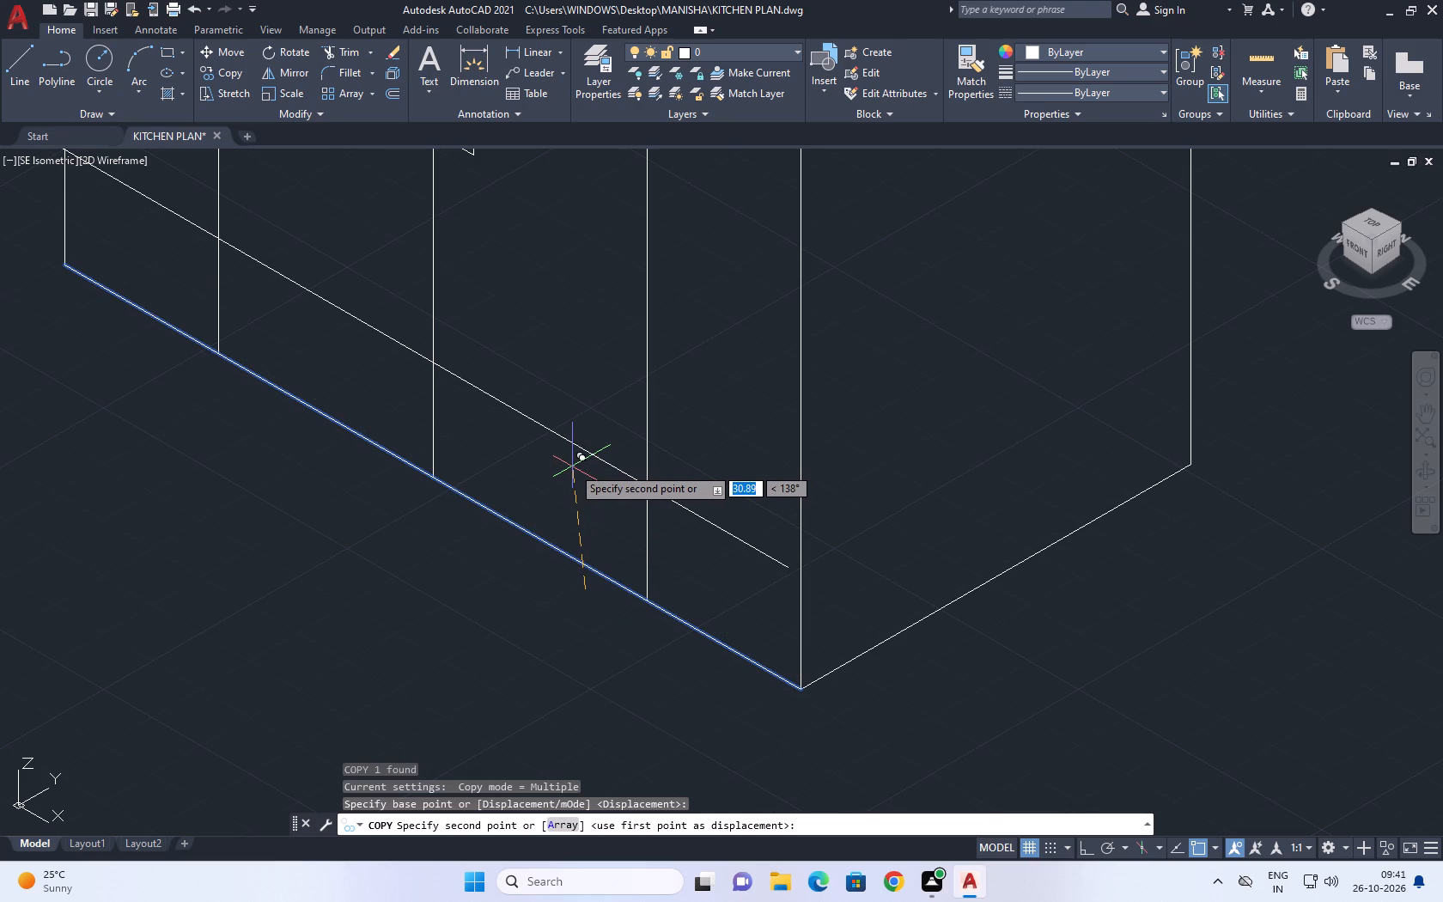
key("F8")
type("20")
key("Return")
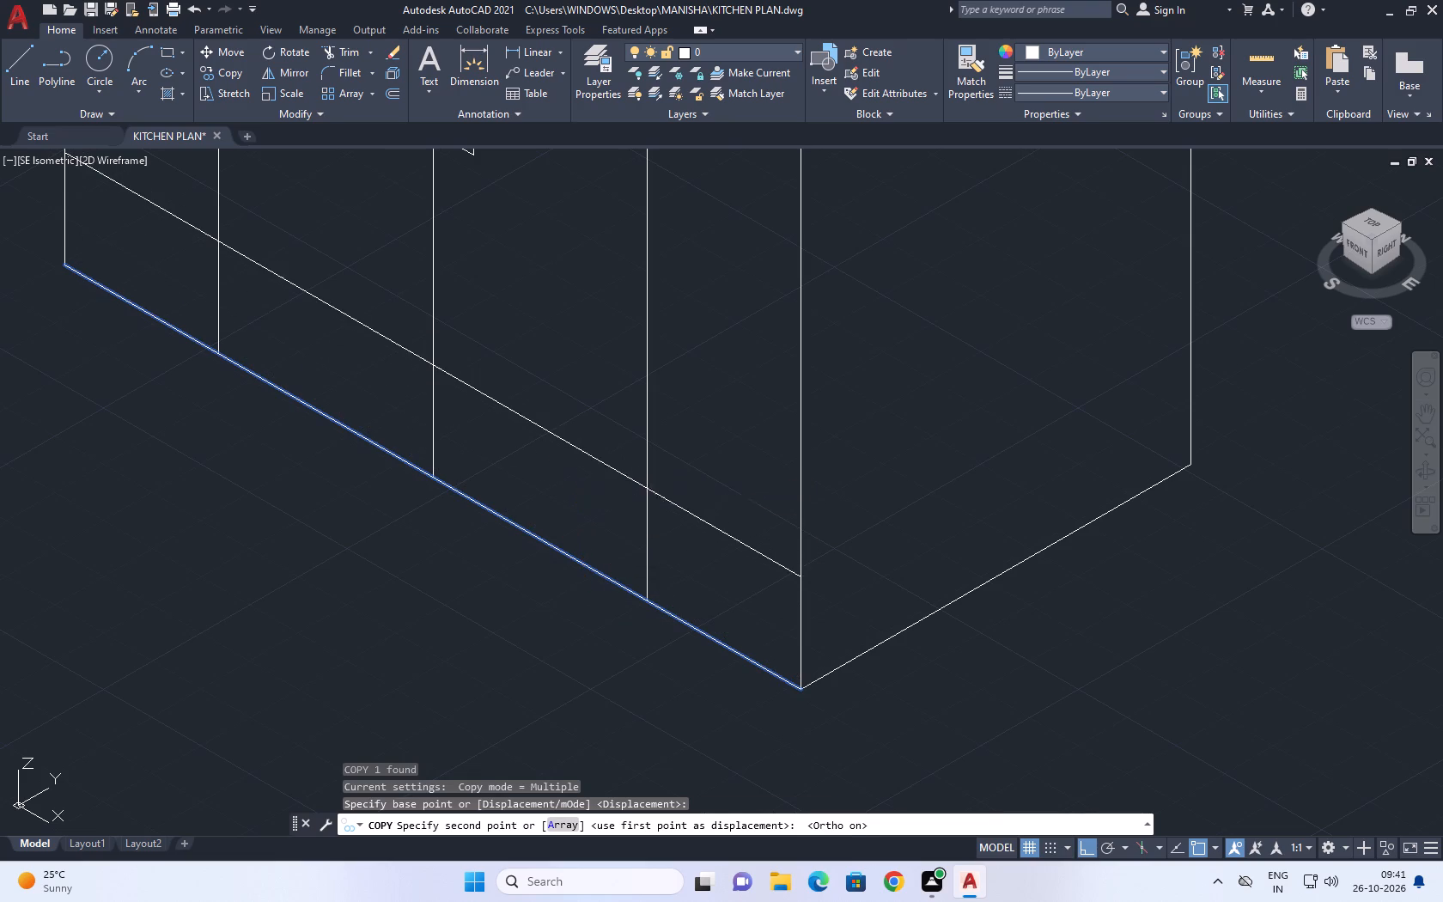
key("Escape")
Shorten the middle dividing line by stretching its bottom end up to the copied lower line, and clear the selection.
scroll(628, 496, "down", 2)
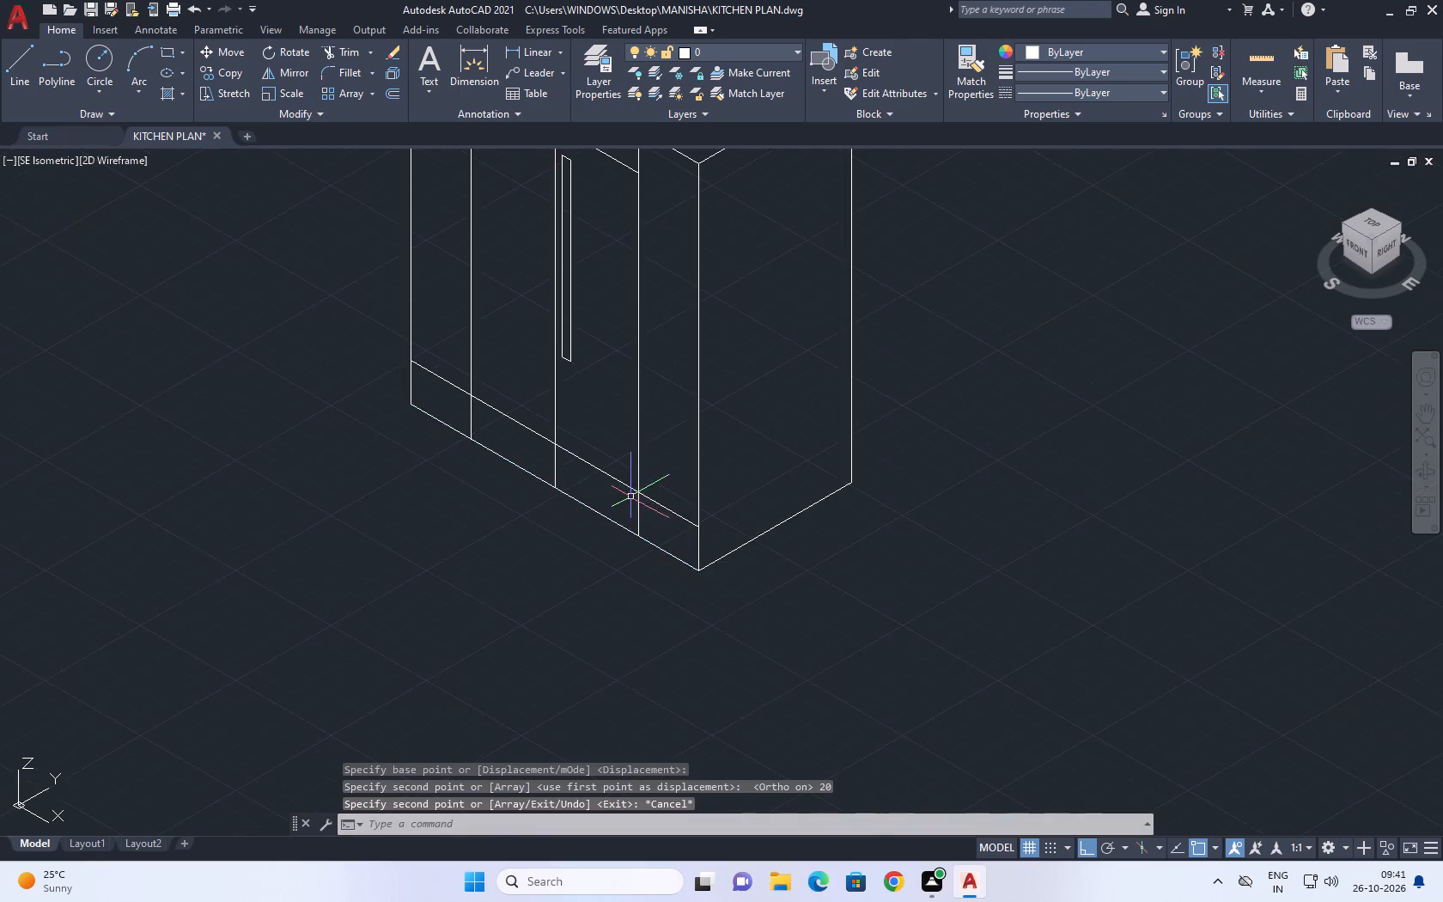
middle_click_drag(646, 502, 700, 527)
scroll(550, 472, "up", 3)
scroll(797, 552, "up", 1)
left_click_drag(797, 552, 787, 545)
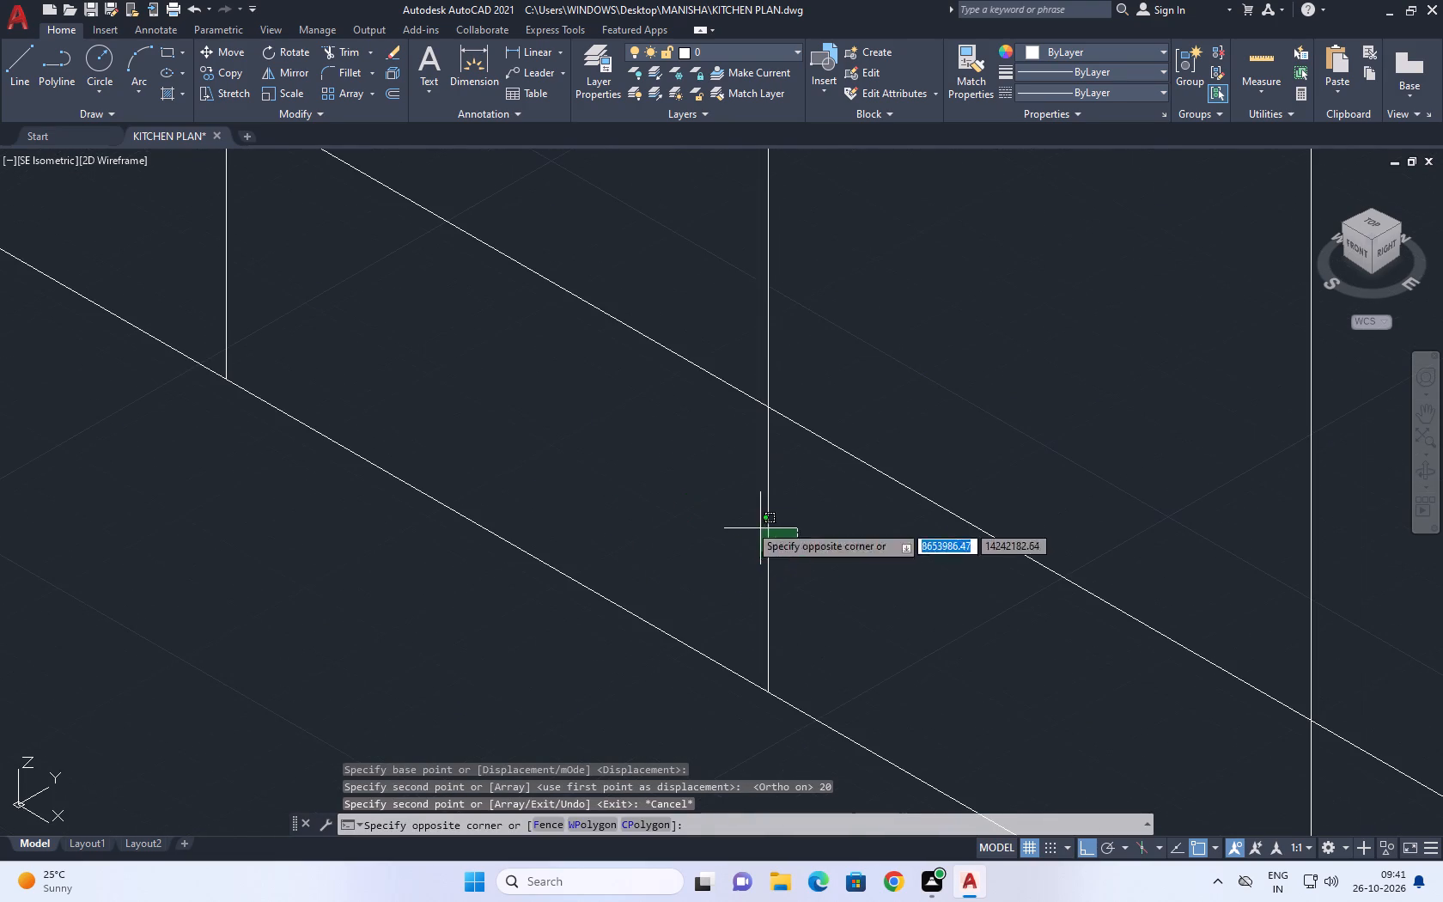
left_click(740, 518)
left_click_drag(766, 695, 764, 667)
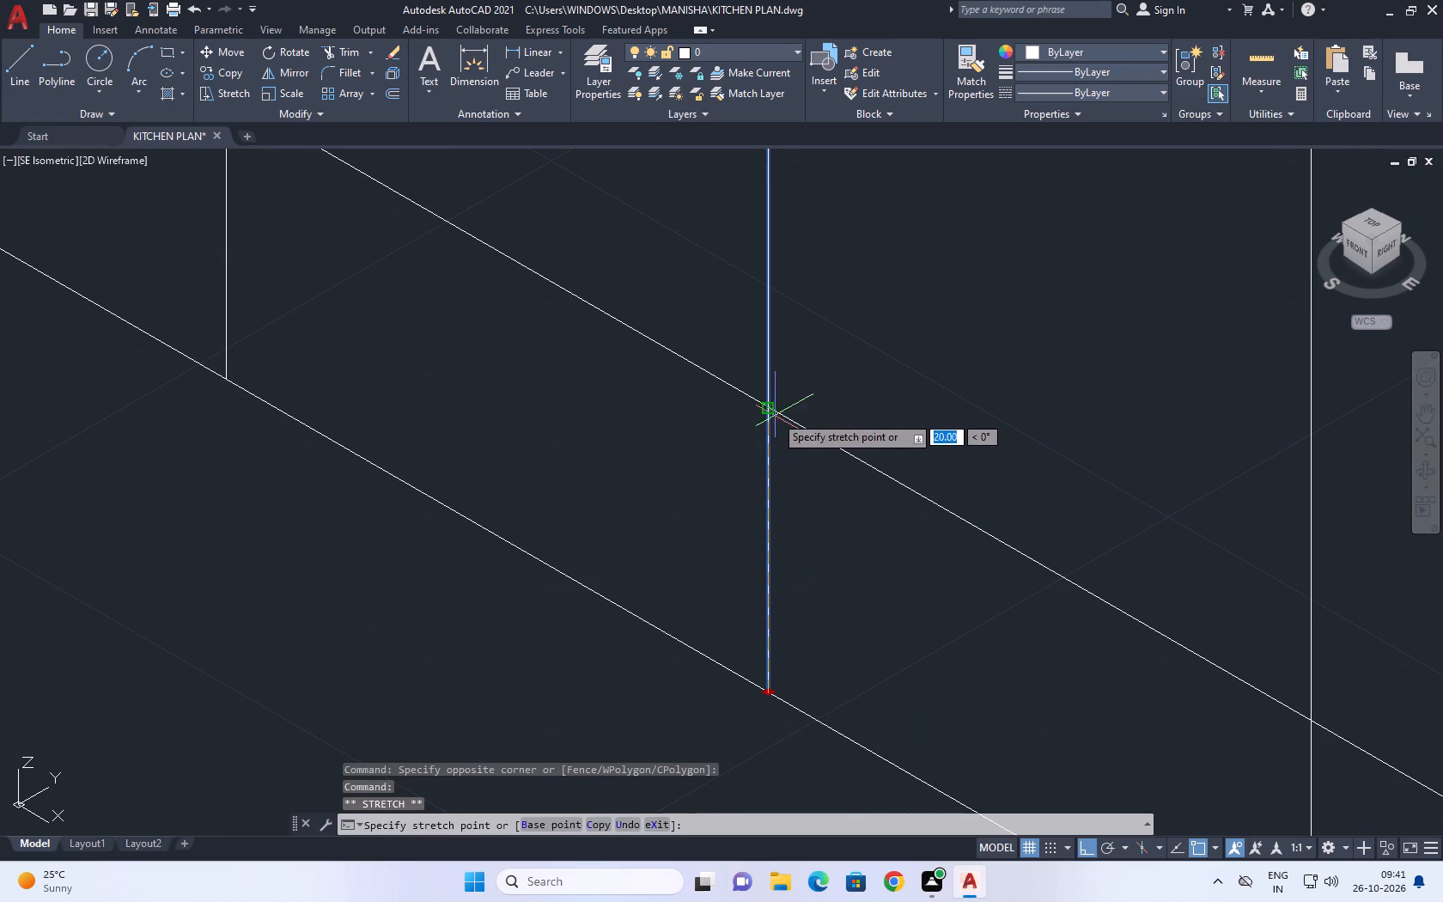
left_click(770, 409)
right_click(862, 390)
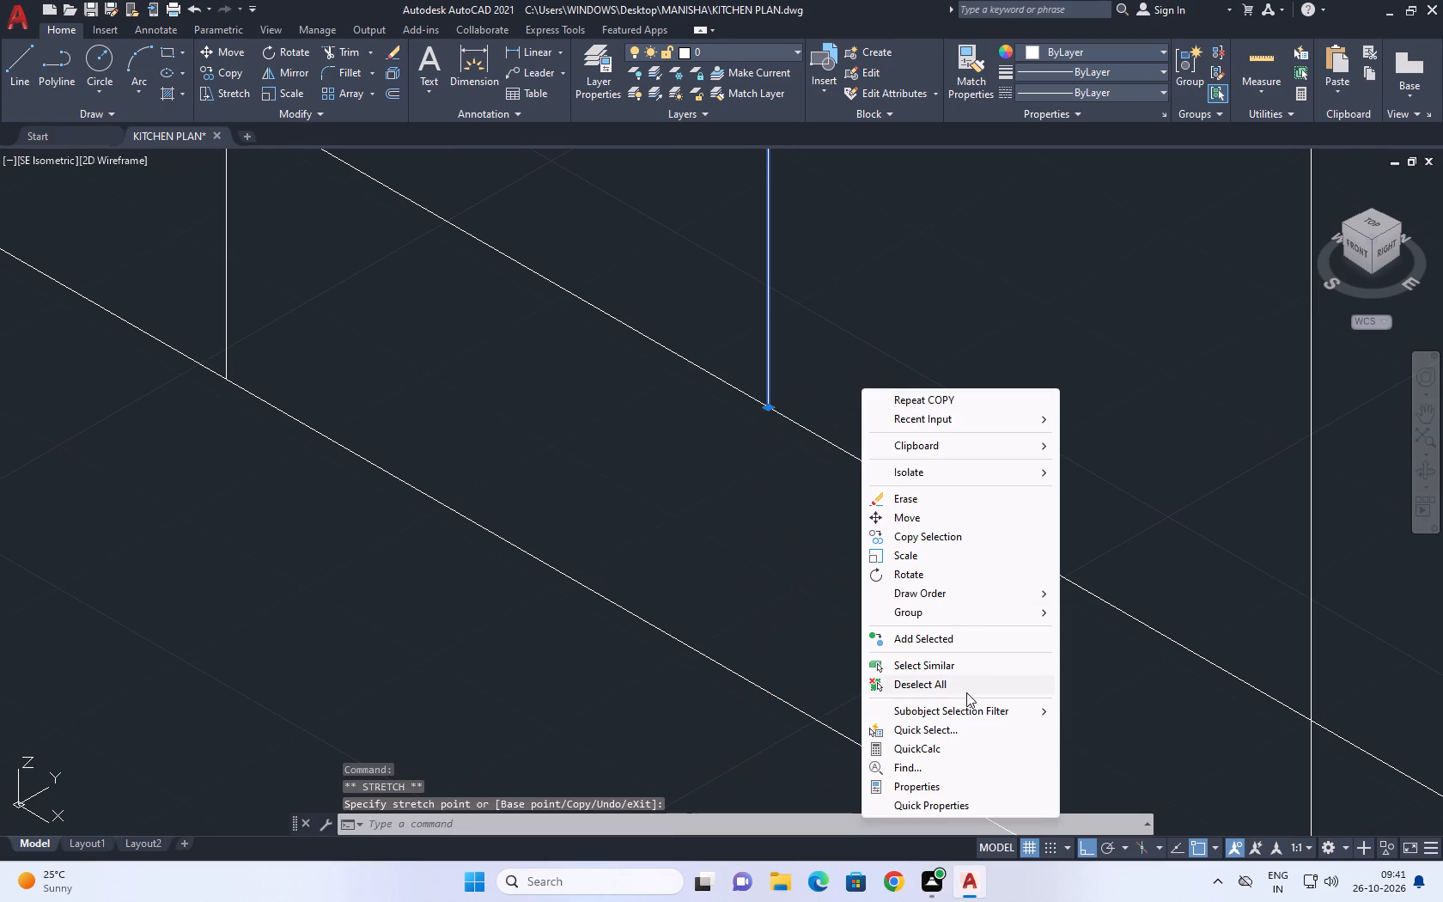
left_click(966, 692)
Shorten the copied lower line by stretching both its ends in to the two outer dividing lines.
scroll(881, 509, "up", 1)
scroll(882, 509, "down", 7)
scroll(962, 533, "up", 3)
left_click(989, 543)
left_click(968, 569)
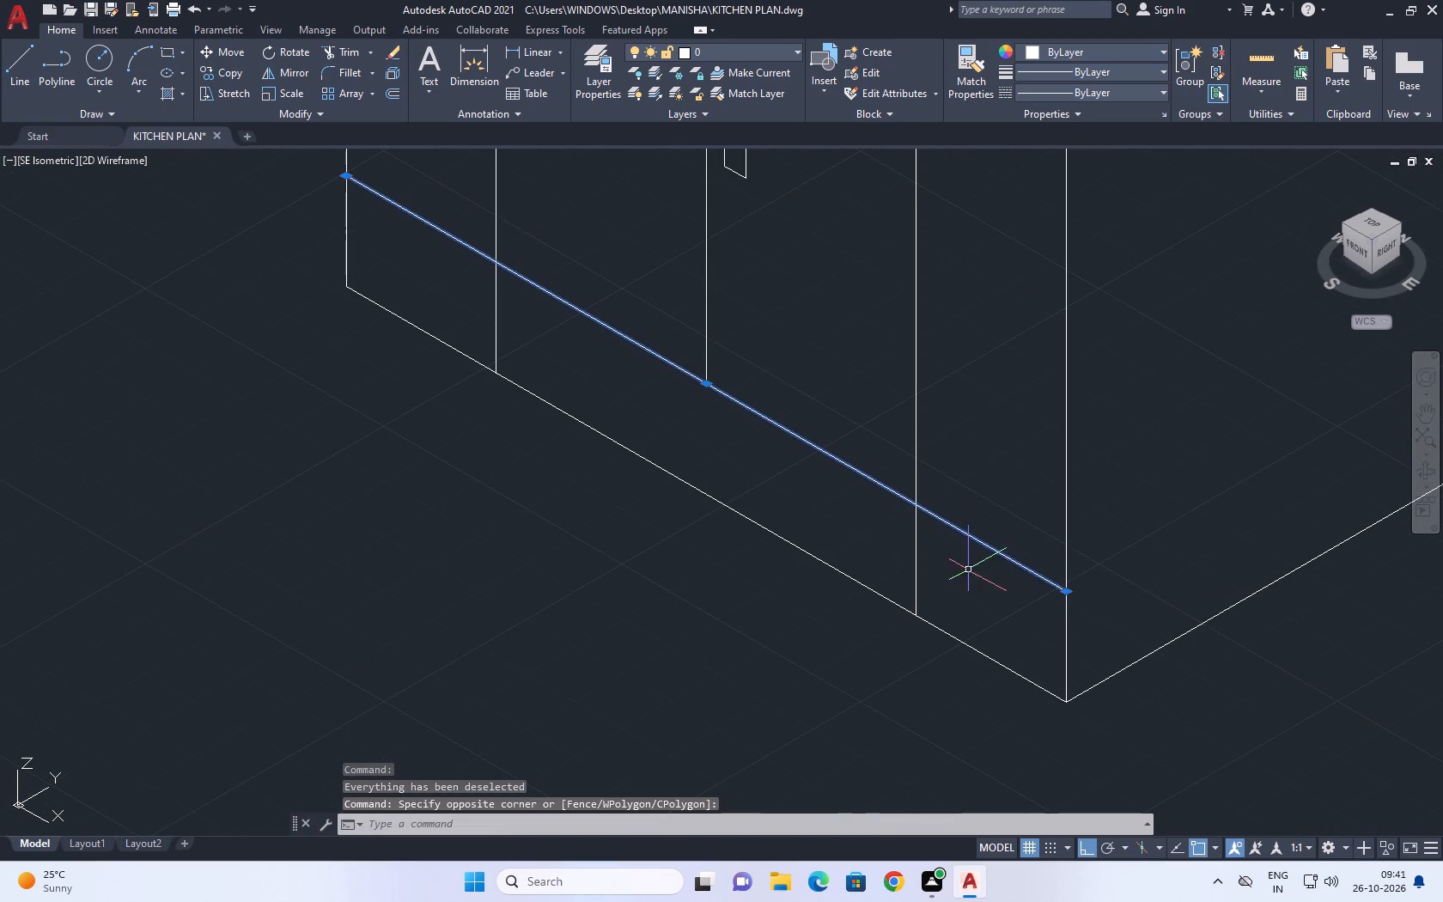
left_click_drag(1067, 592, 1031, 565)
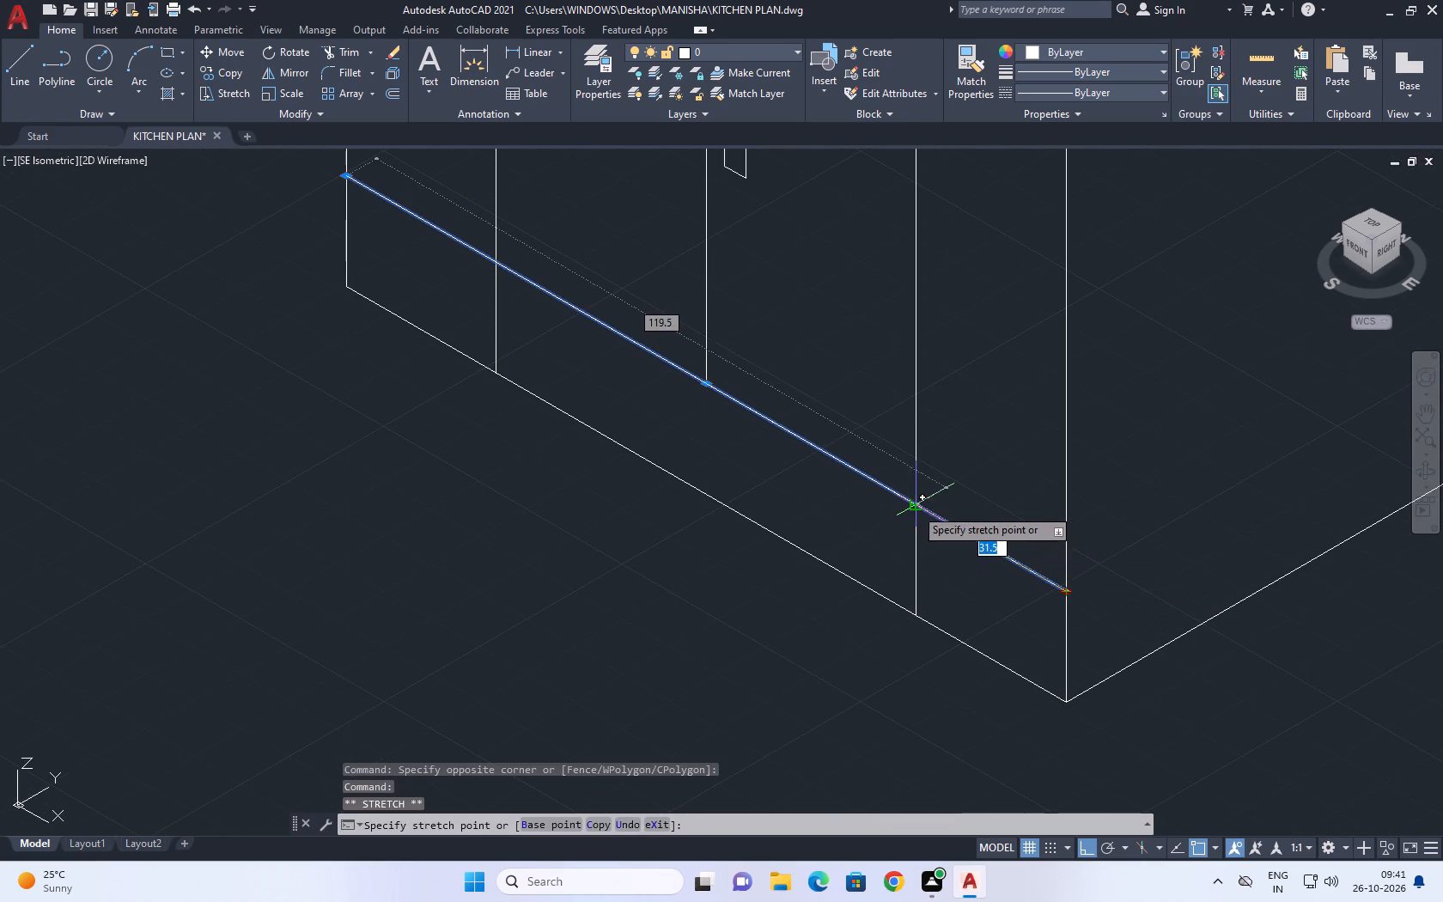
left_click(916, 506)
scroll(1010, 554, "down", 5)
scroll(924, 546, "up", 3)
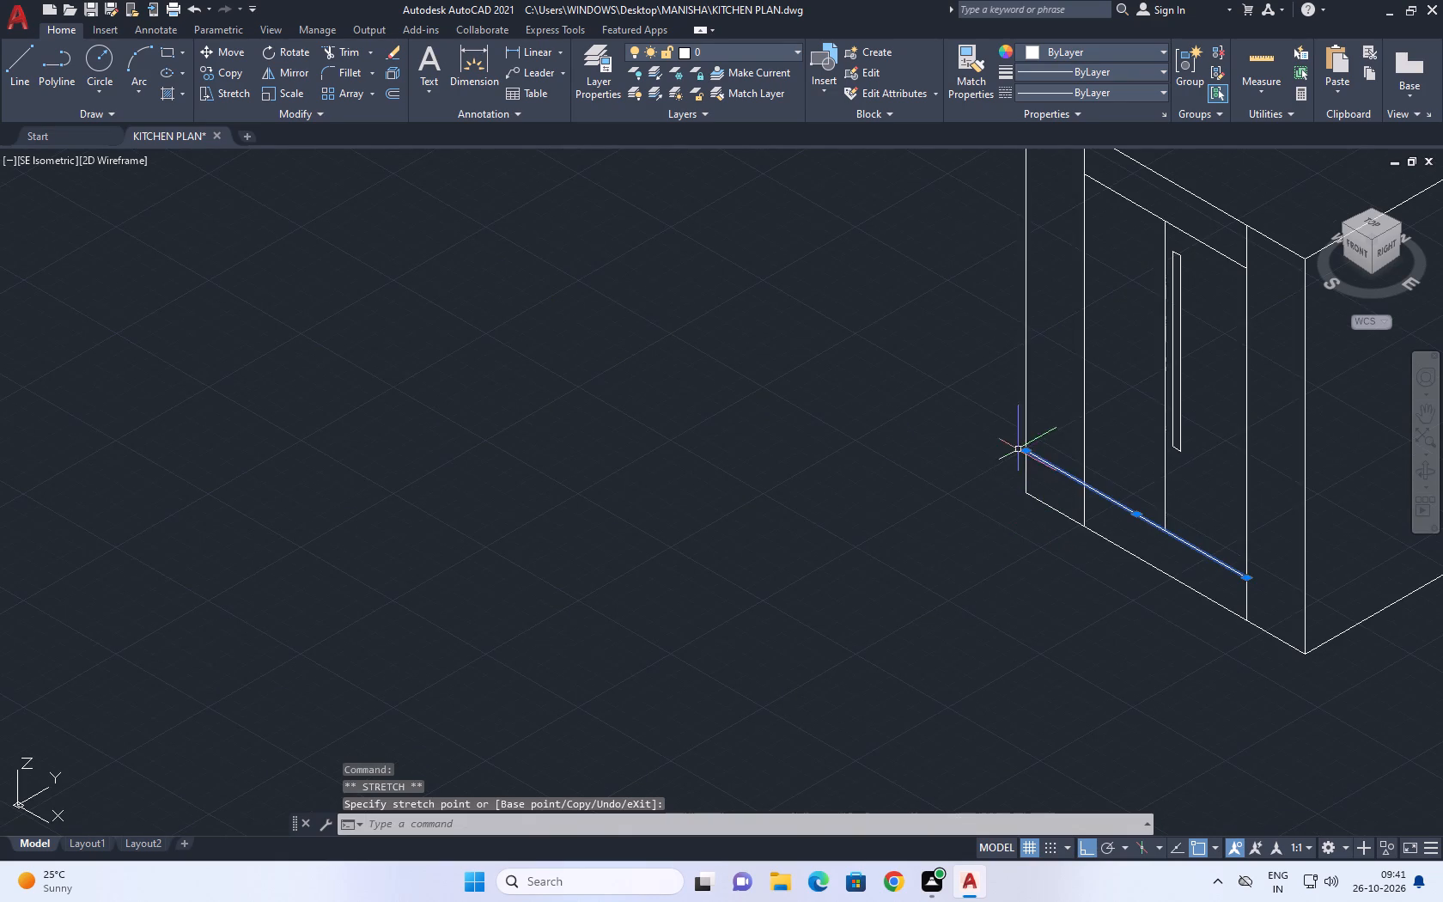
scroll(1018, 449, "up", 3)
left_click(1041, 455)
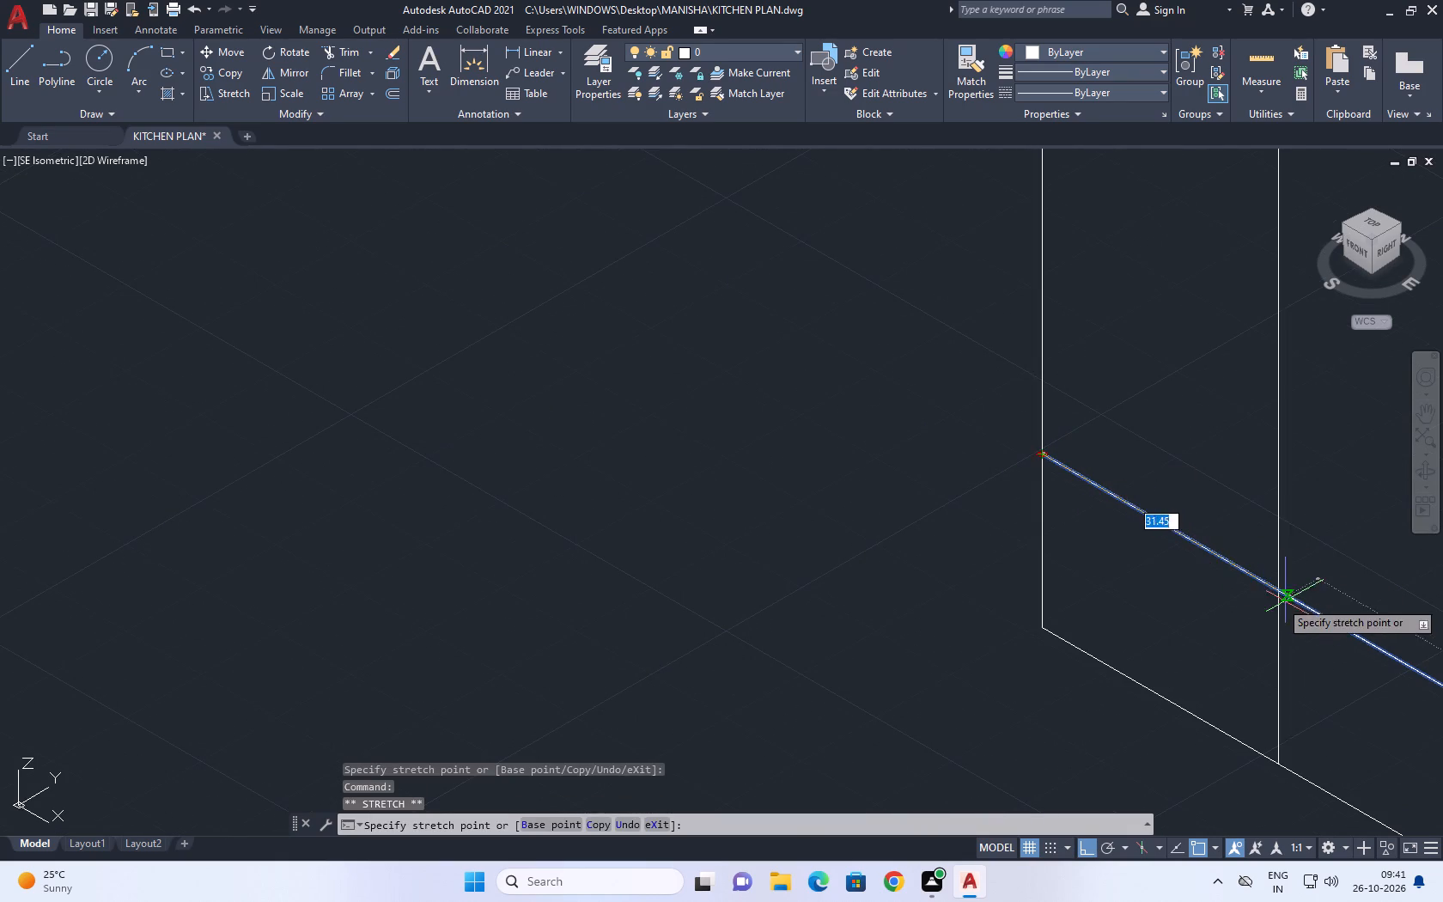
left_click(1278, 593)
key("Escape")
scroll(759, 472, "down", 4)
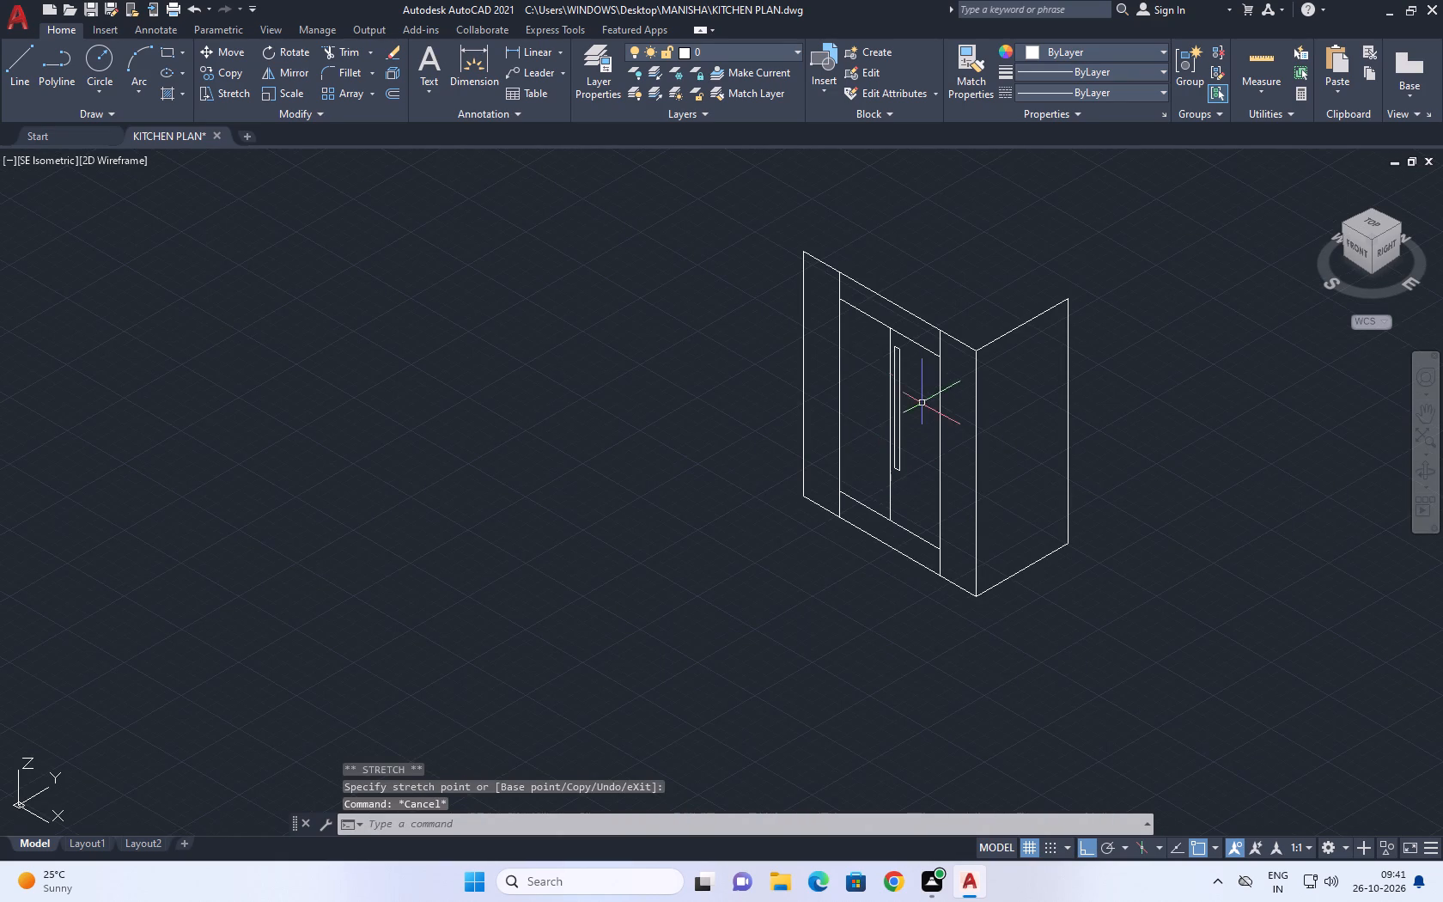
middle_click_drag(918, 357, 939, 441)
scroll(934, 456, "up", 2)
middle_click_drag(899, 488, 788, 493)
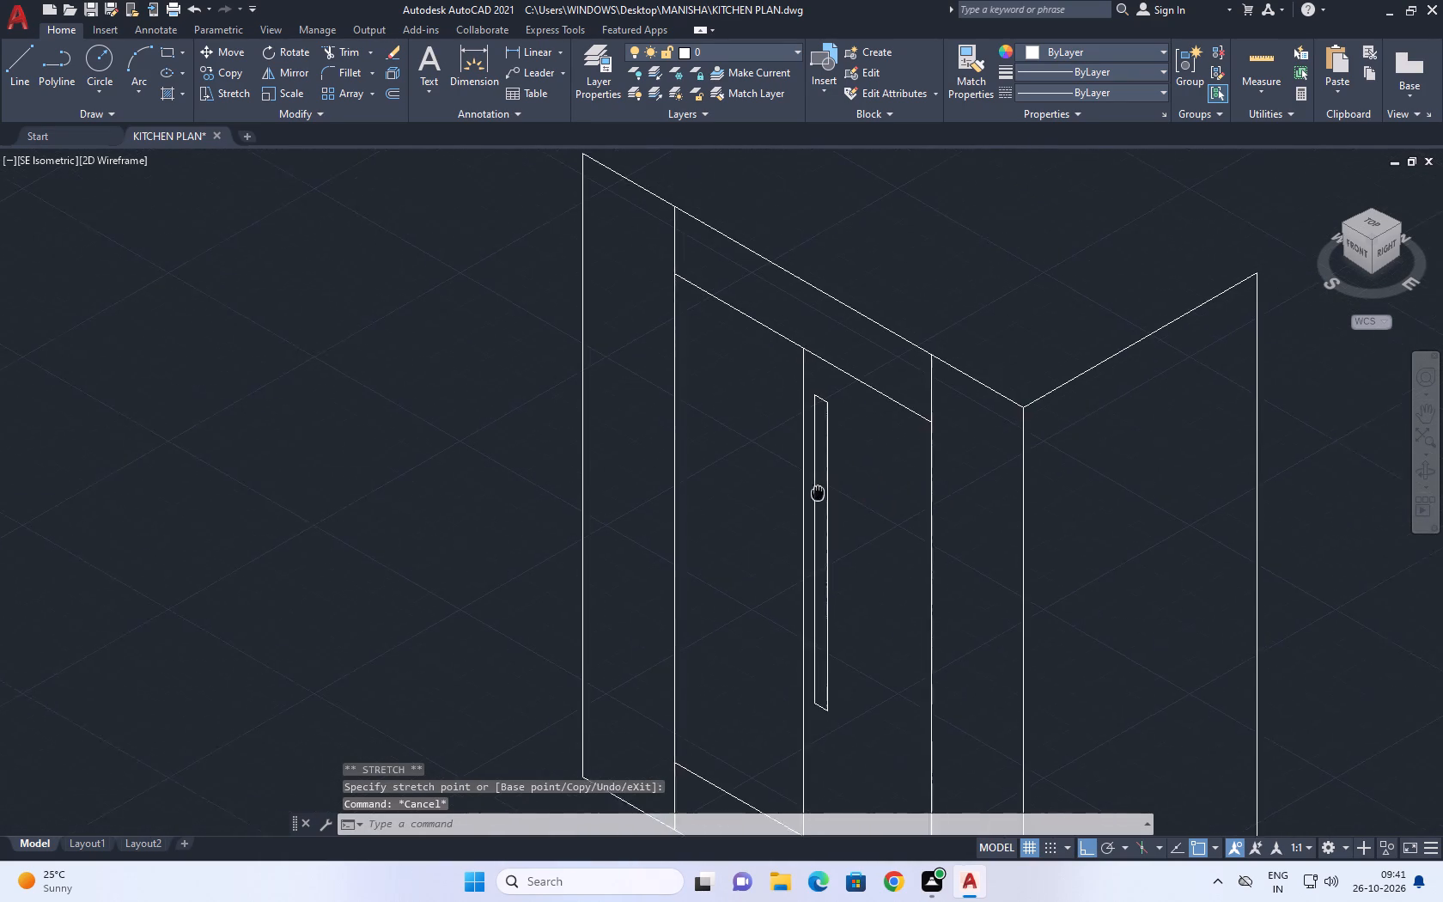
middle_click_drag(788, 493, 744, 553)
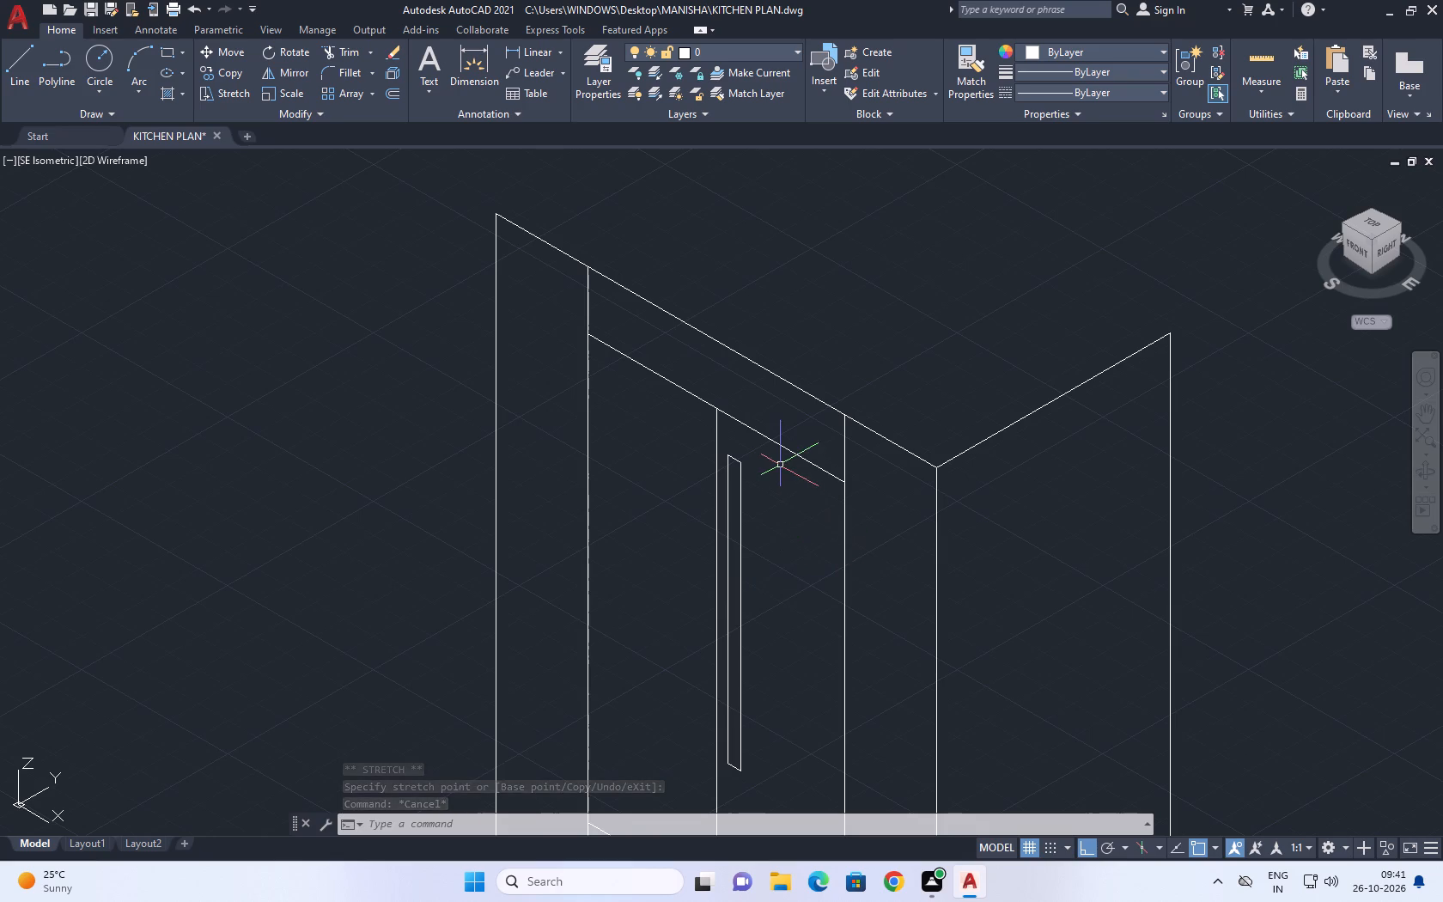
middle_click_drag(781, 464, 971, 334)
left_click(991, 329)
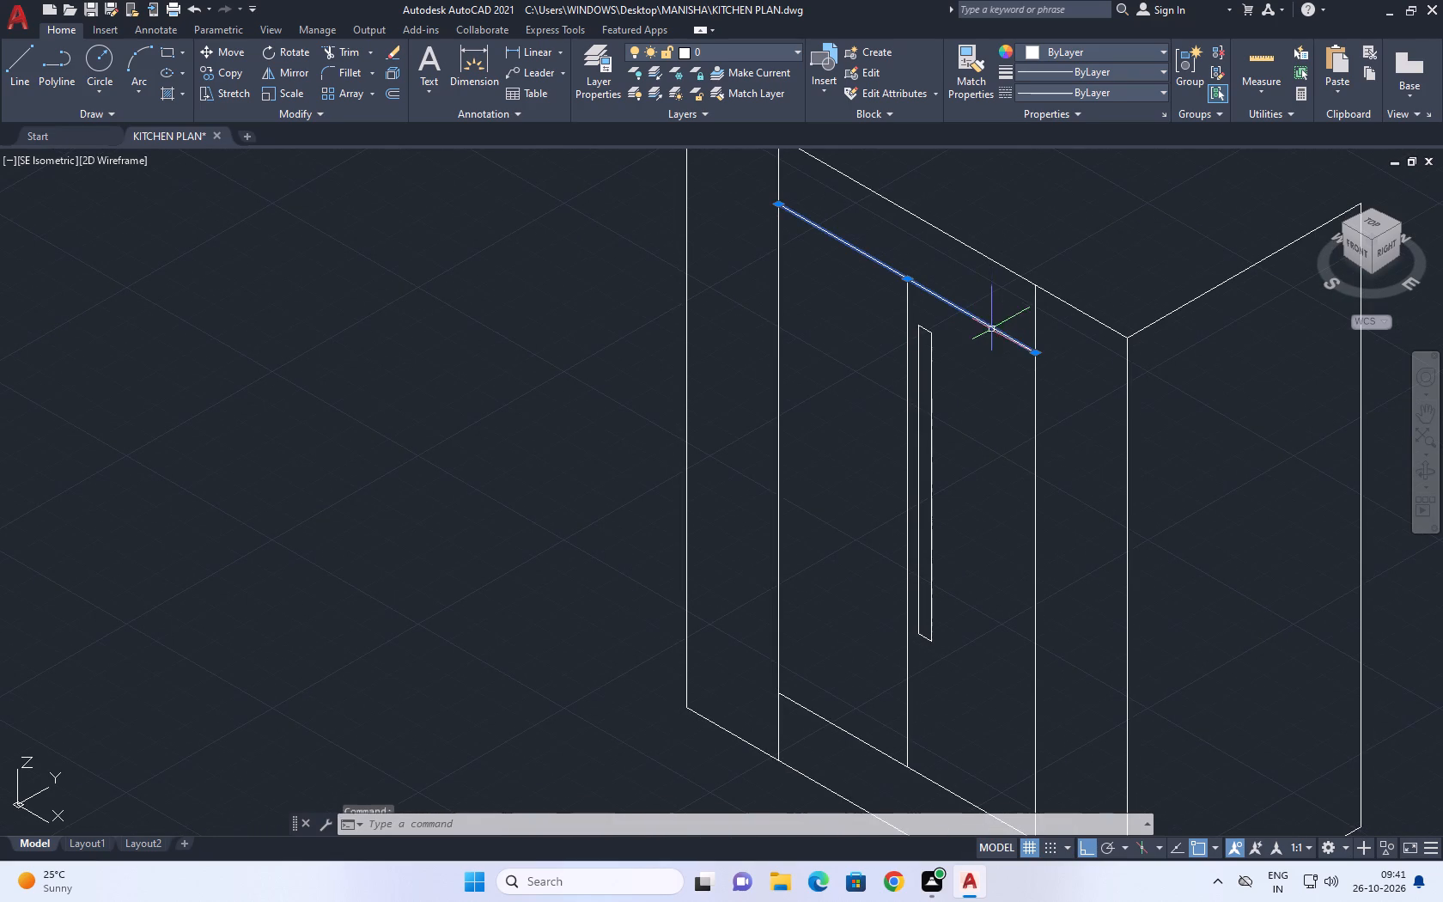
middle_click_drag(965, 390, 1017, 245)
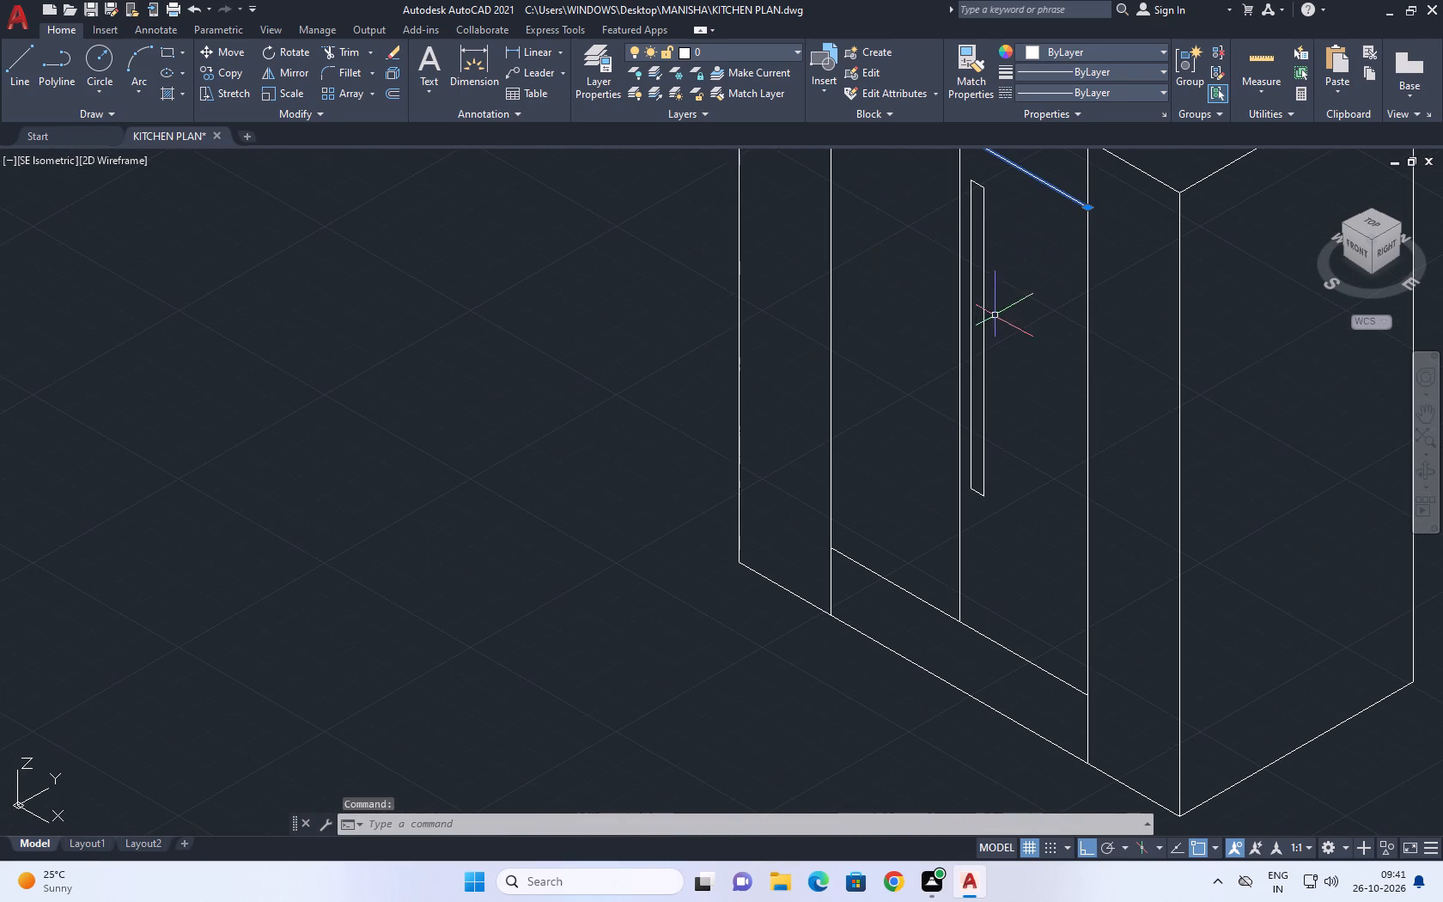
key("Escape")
Scale all four lines of the door handle down freehand, using a base point at its lower end.
middle_click_drag(976, 278, 973, 293)
left_click(948, 177)
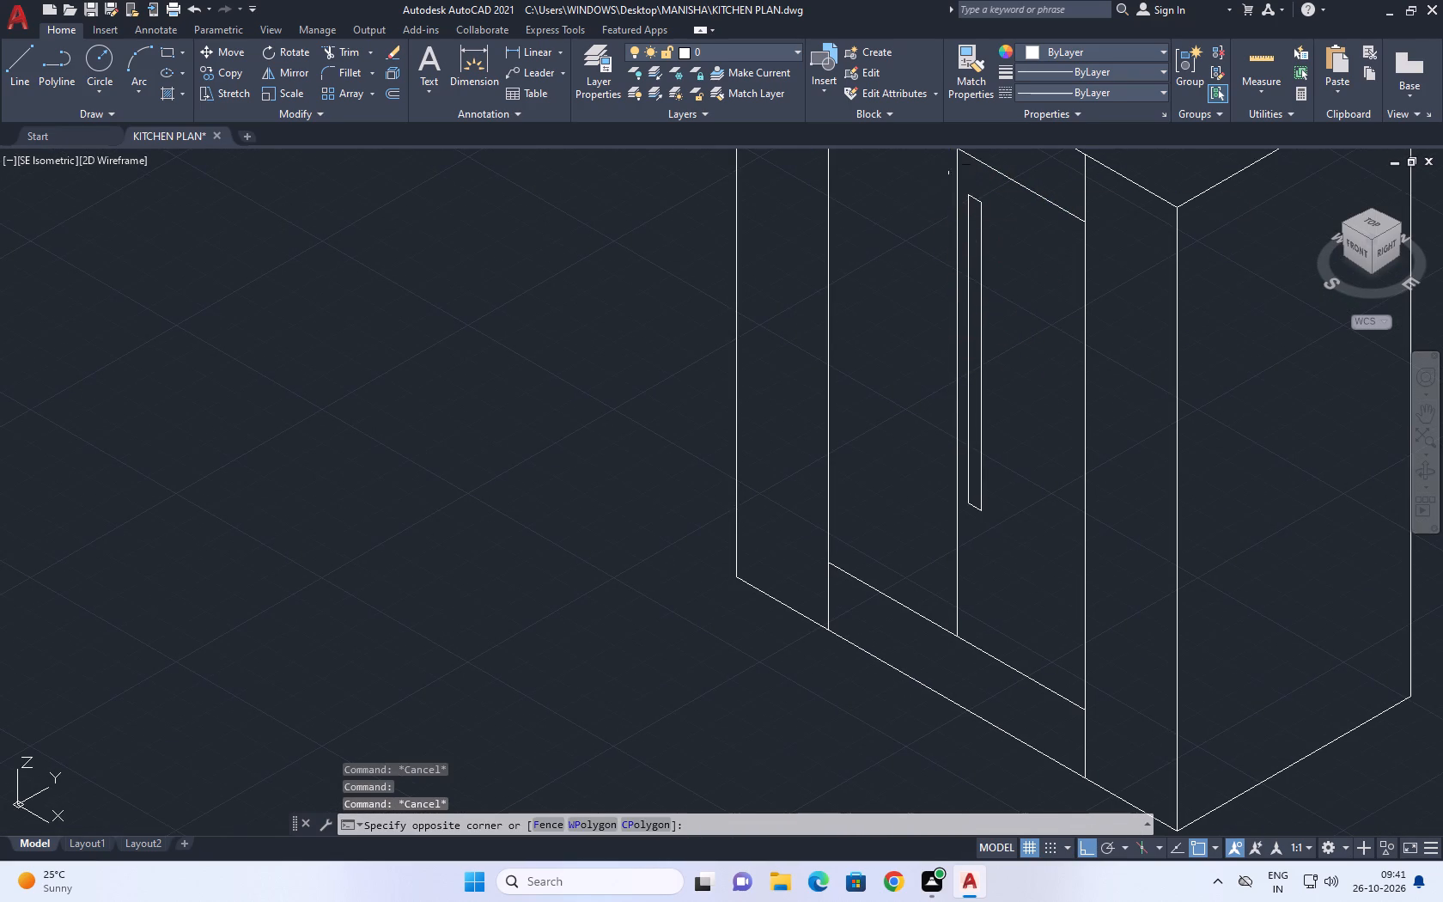
left_click(1014, 545)
key("s")
key("c")
key("space")
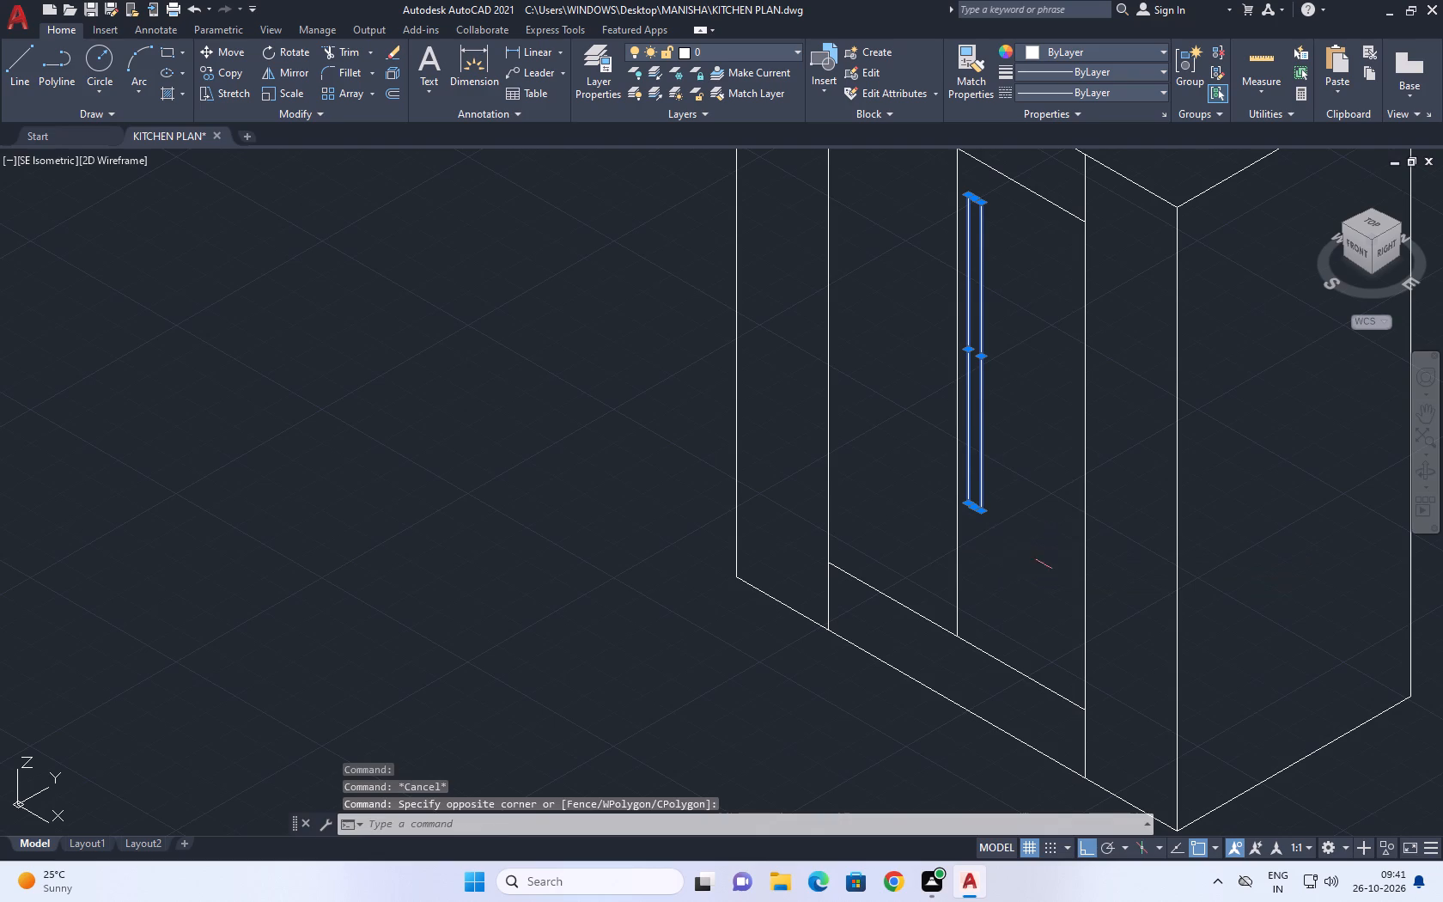
scroll(938, 500, "up", 2)
left_click(1013, 512)
scroll(1007, 437, "down", 5)
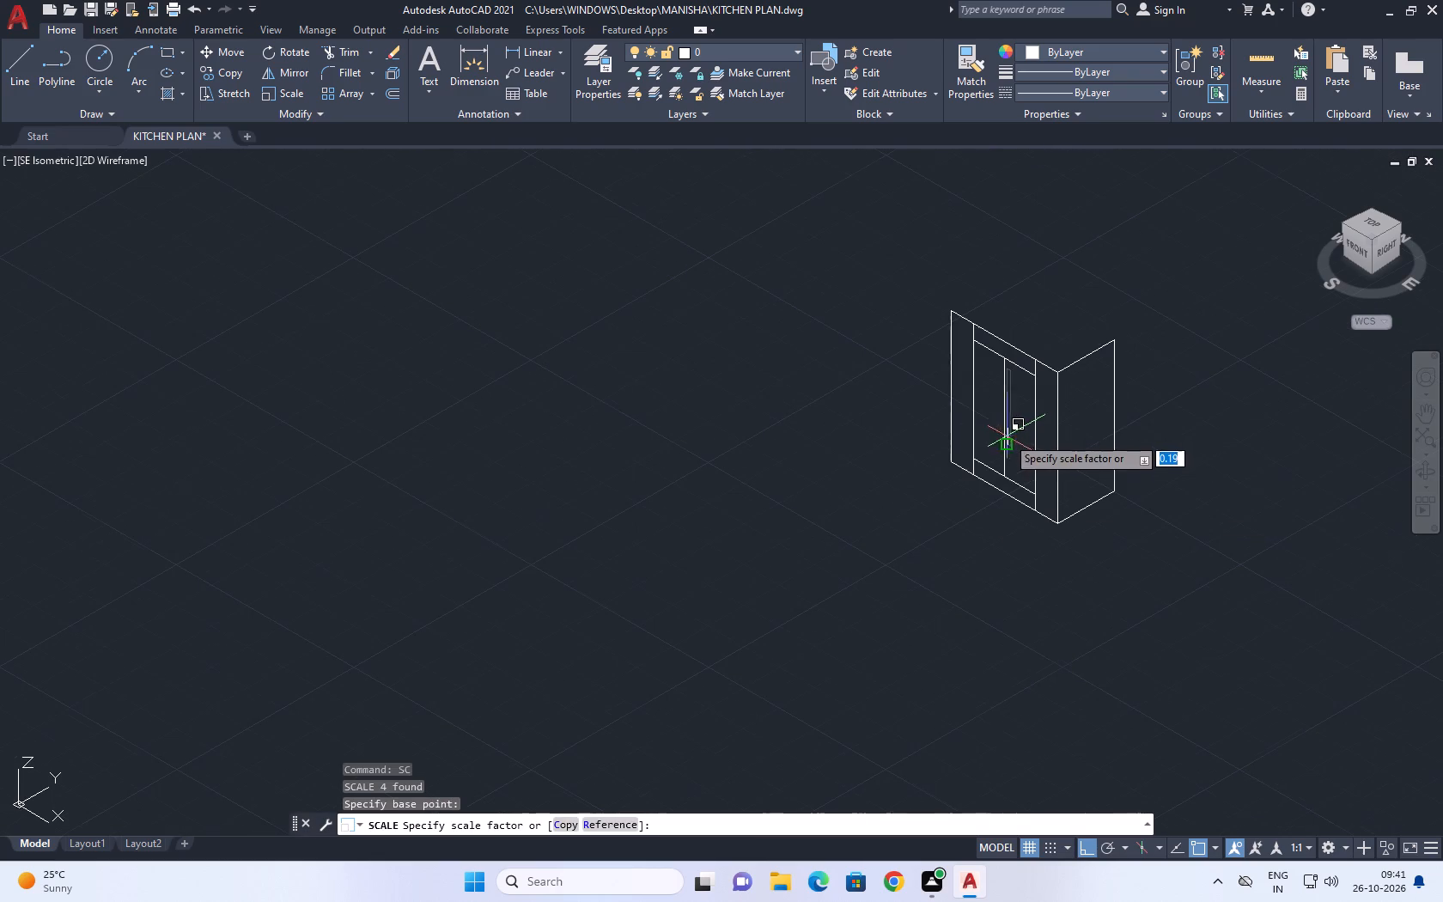
left_click(1018, 424)
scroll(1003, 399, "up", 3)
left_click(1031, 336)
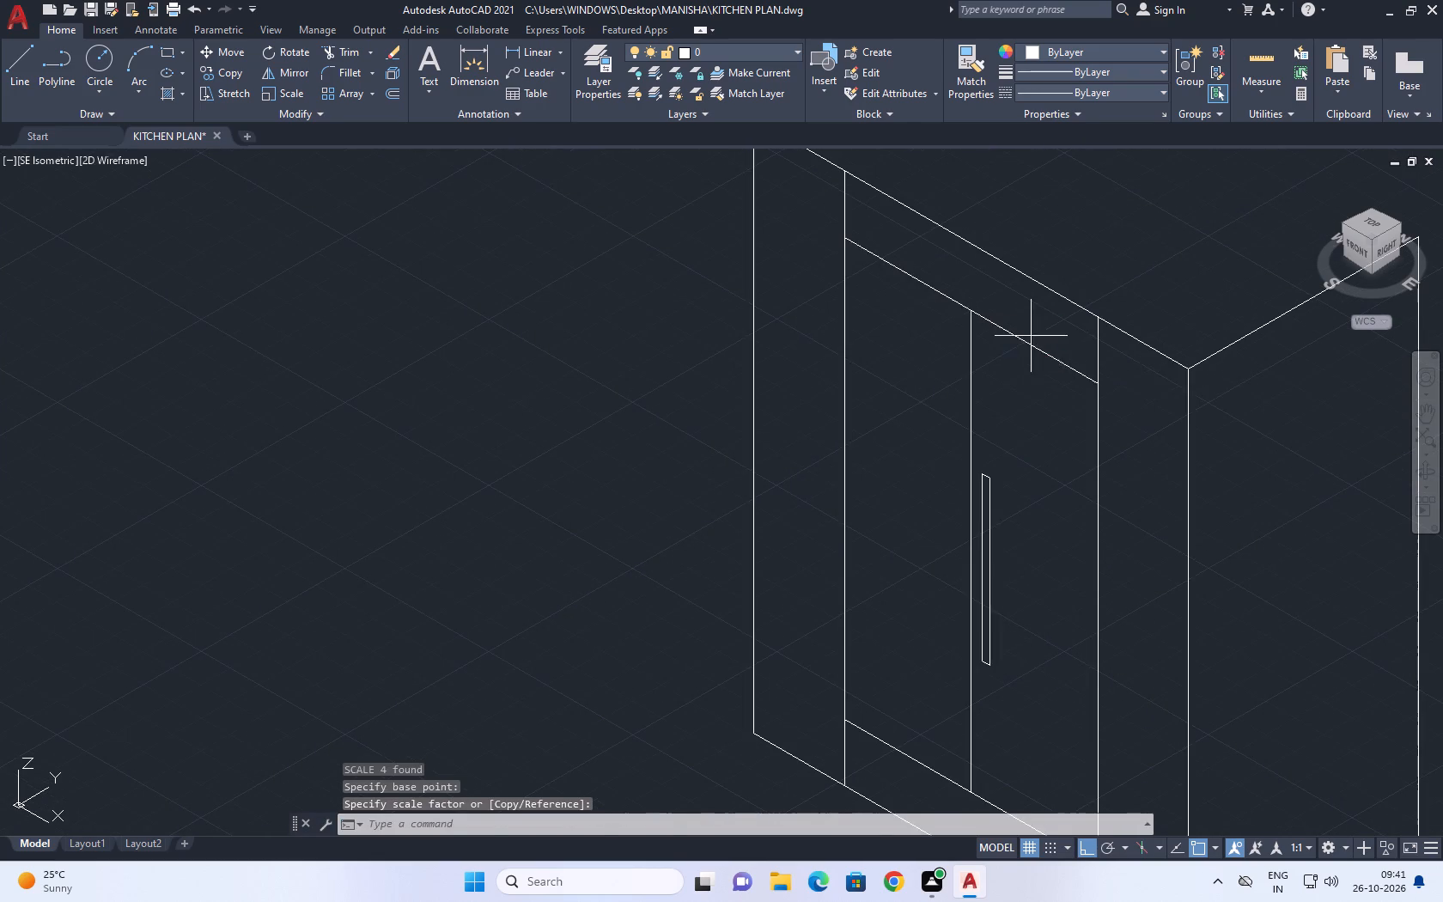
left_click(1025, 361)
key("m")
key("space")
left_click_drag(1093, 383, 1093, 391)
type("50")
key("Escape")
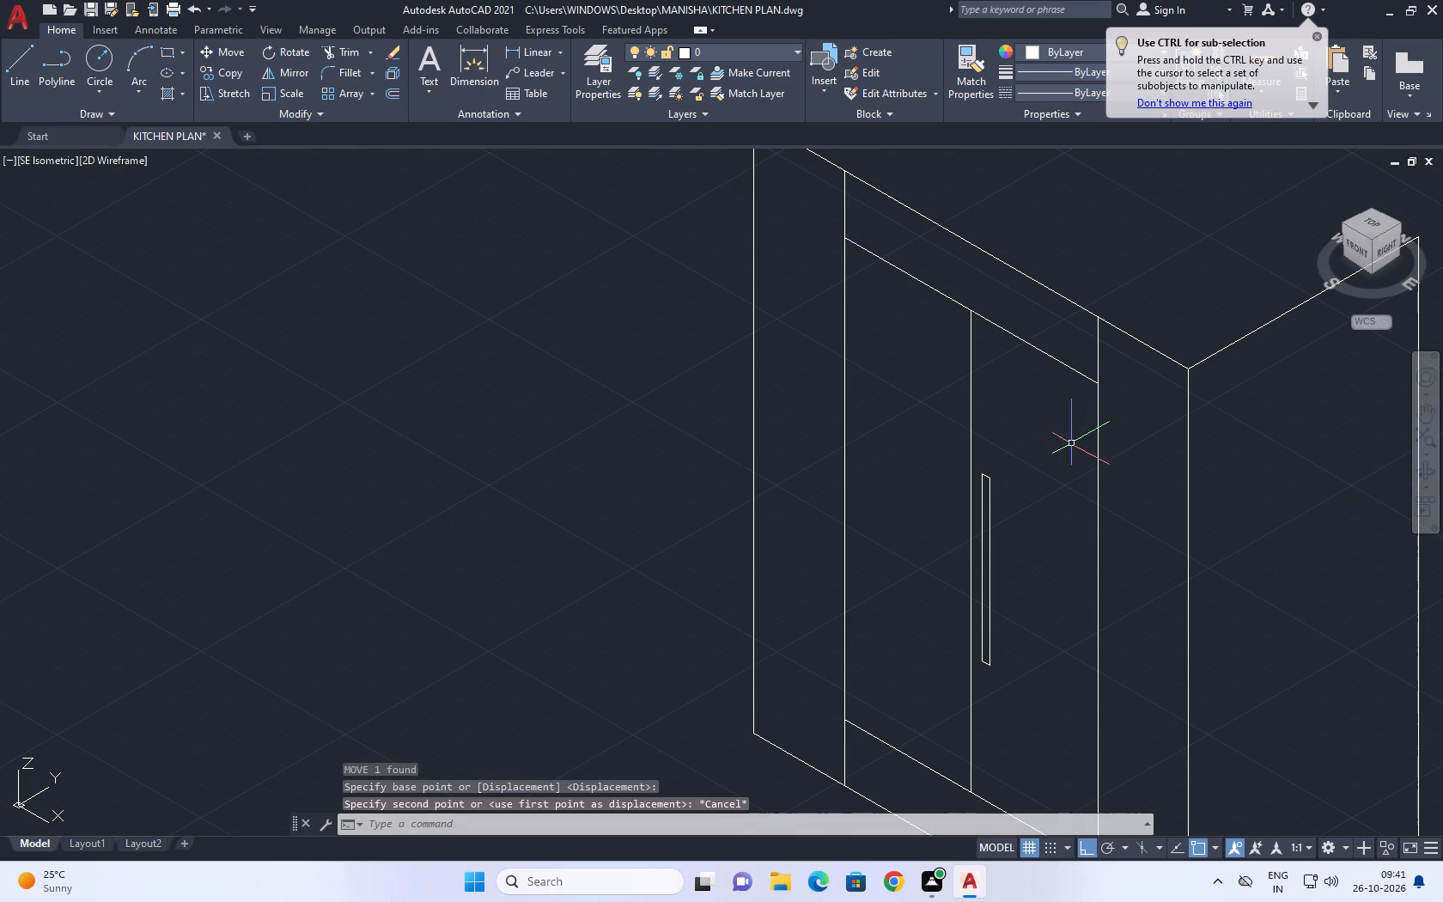
Move the upper crossline between the two outer dividing lines 50 units straight down.
left_click(1091, 367)
left_click(1066, 384)
key("m")
key("space")
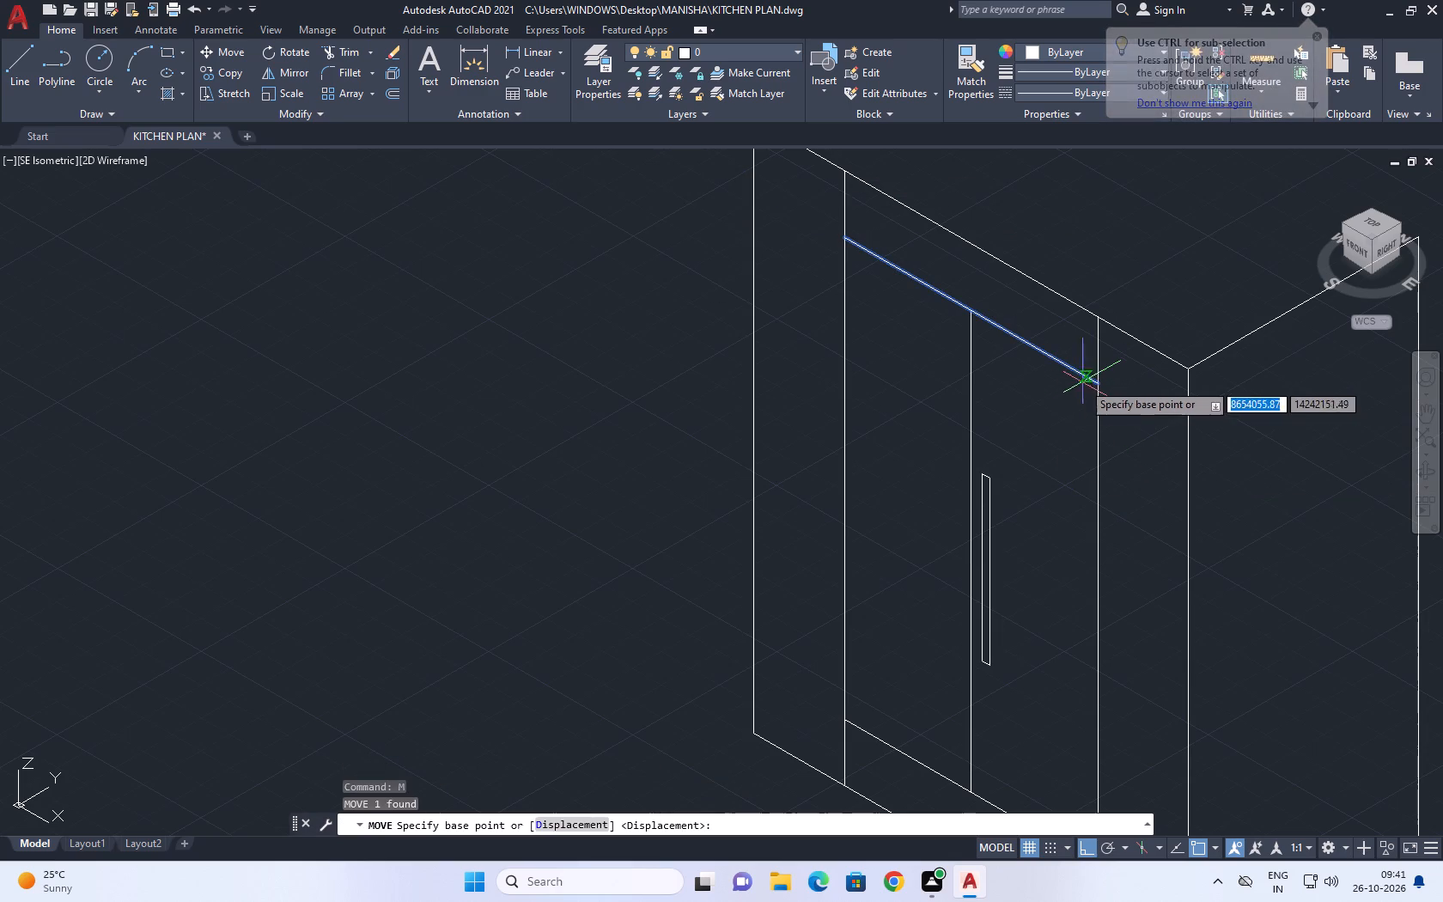
left_click(1099, 382)
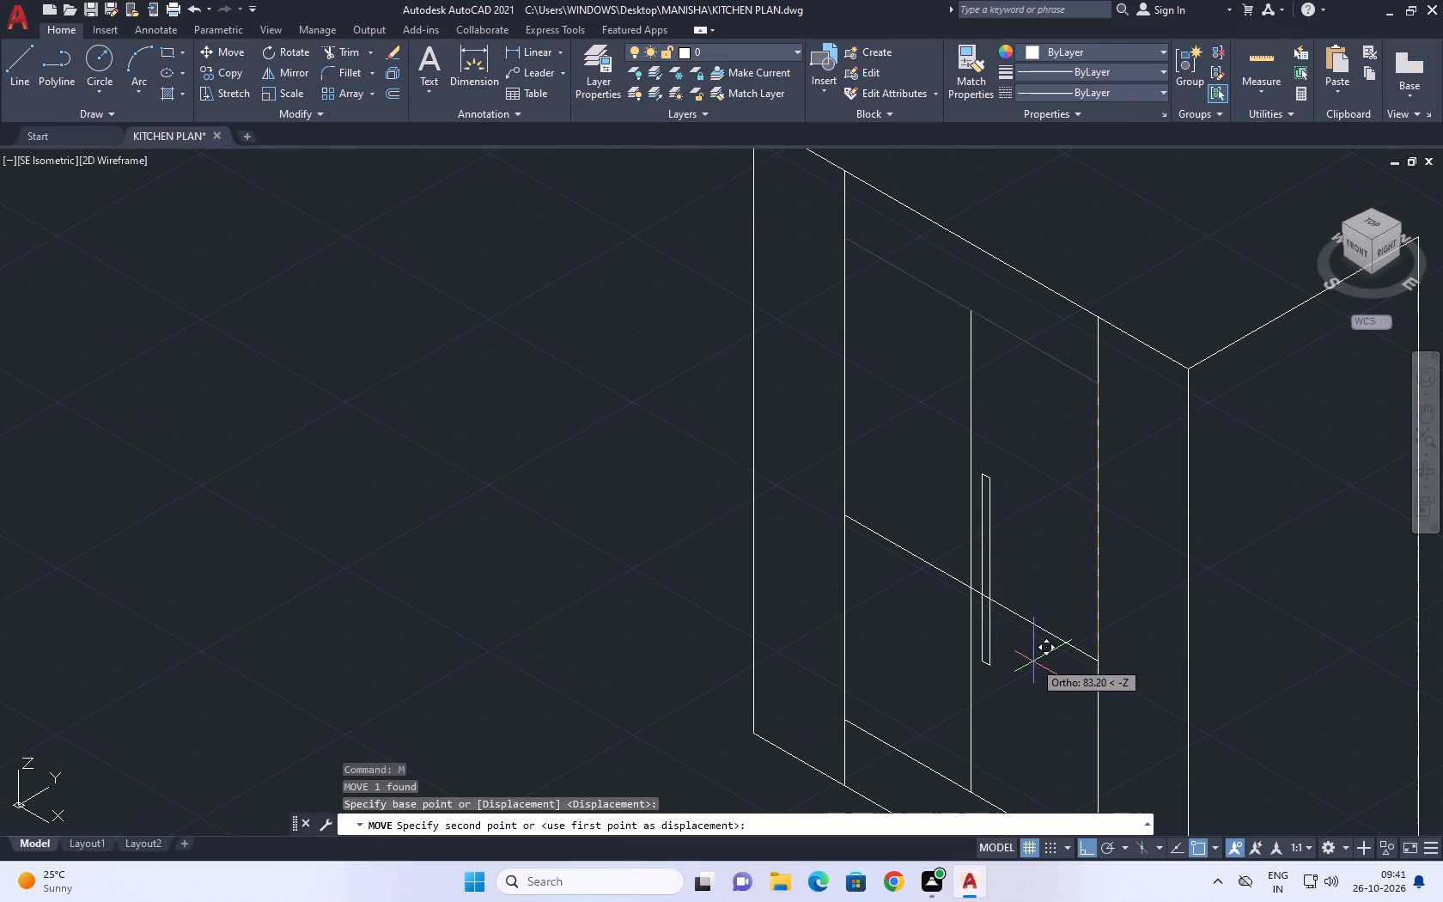
type("50")
key("Return")
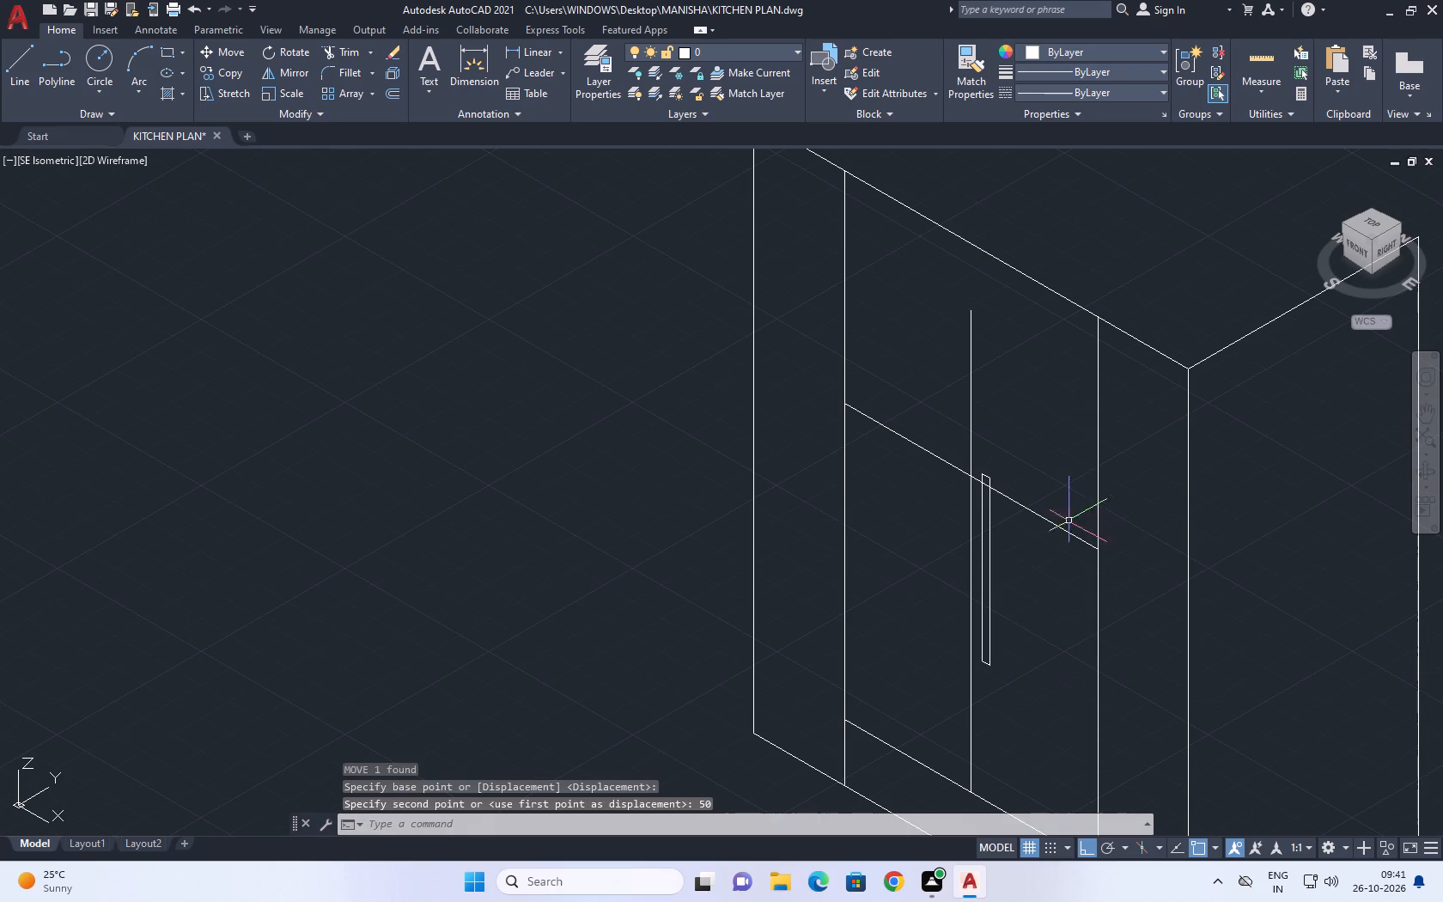
key("Escape")
Move the upper crossline 20 units straight up.
middle_click(1050, 513)
left_click(1048, 514)
left_click(1044, 534)
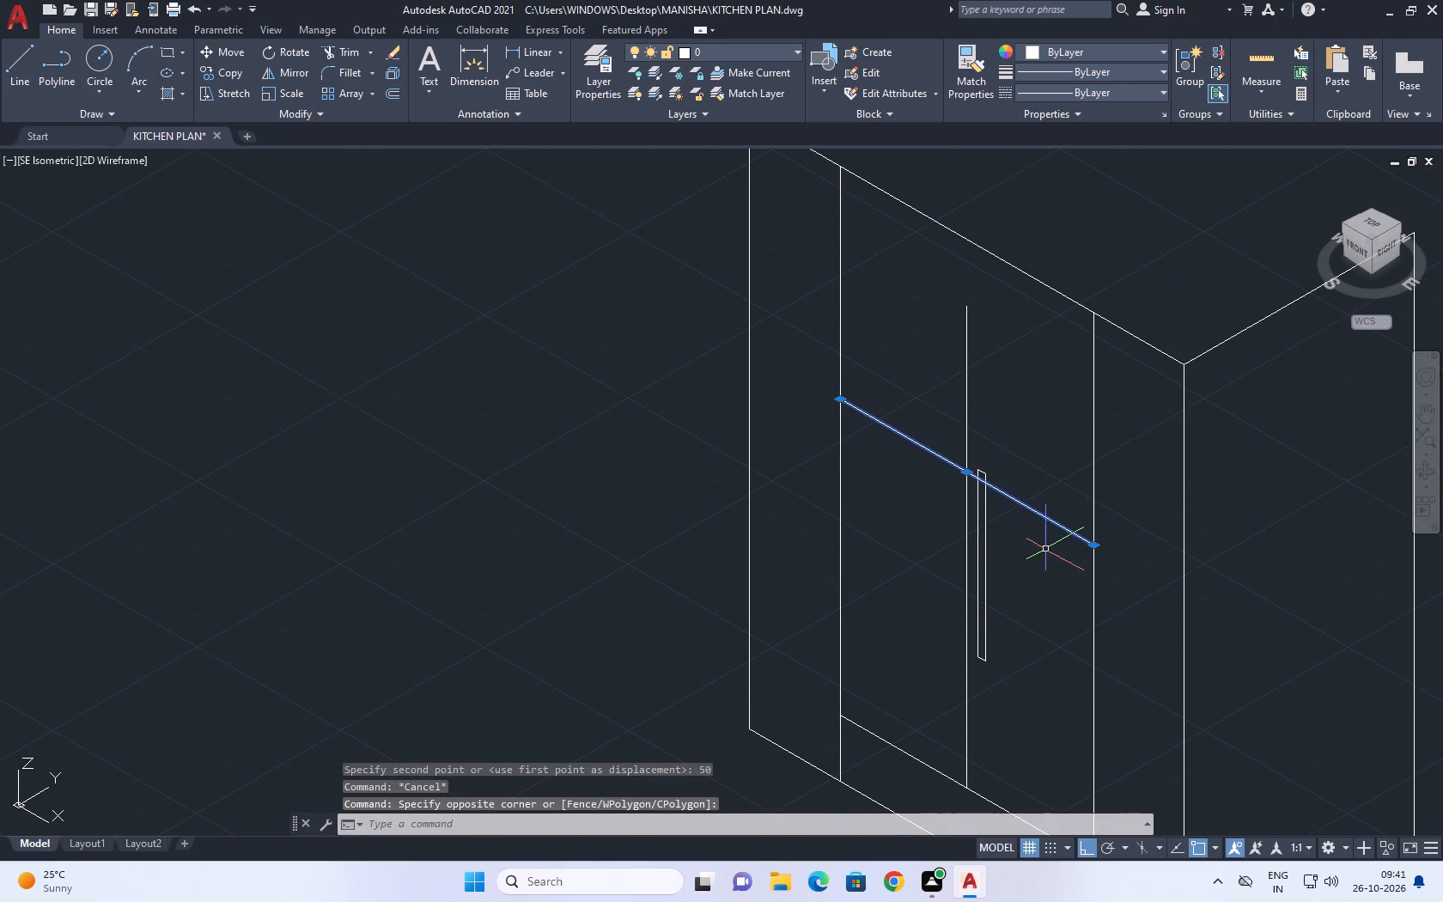
key("m")
key("space")
left_click(1088, 541)
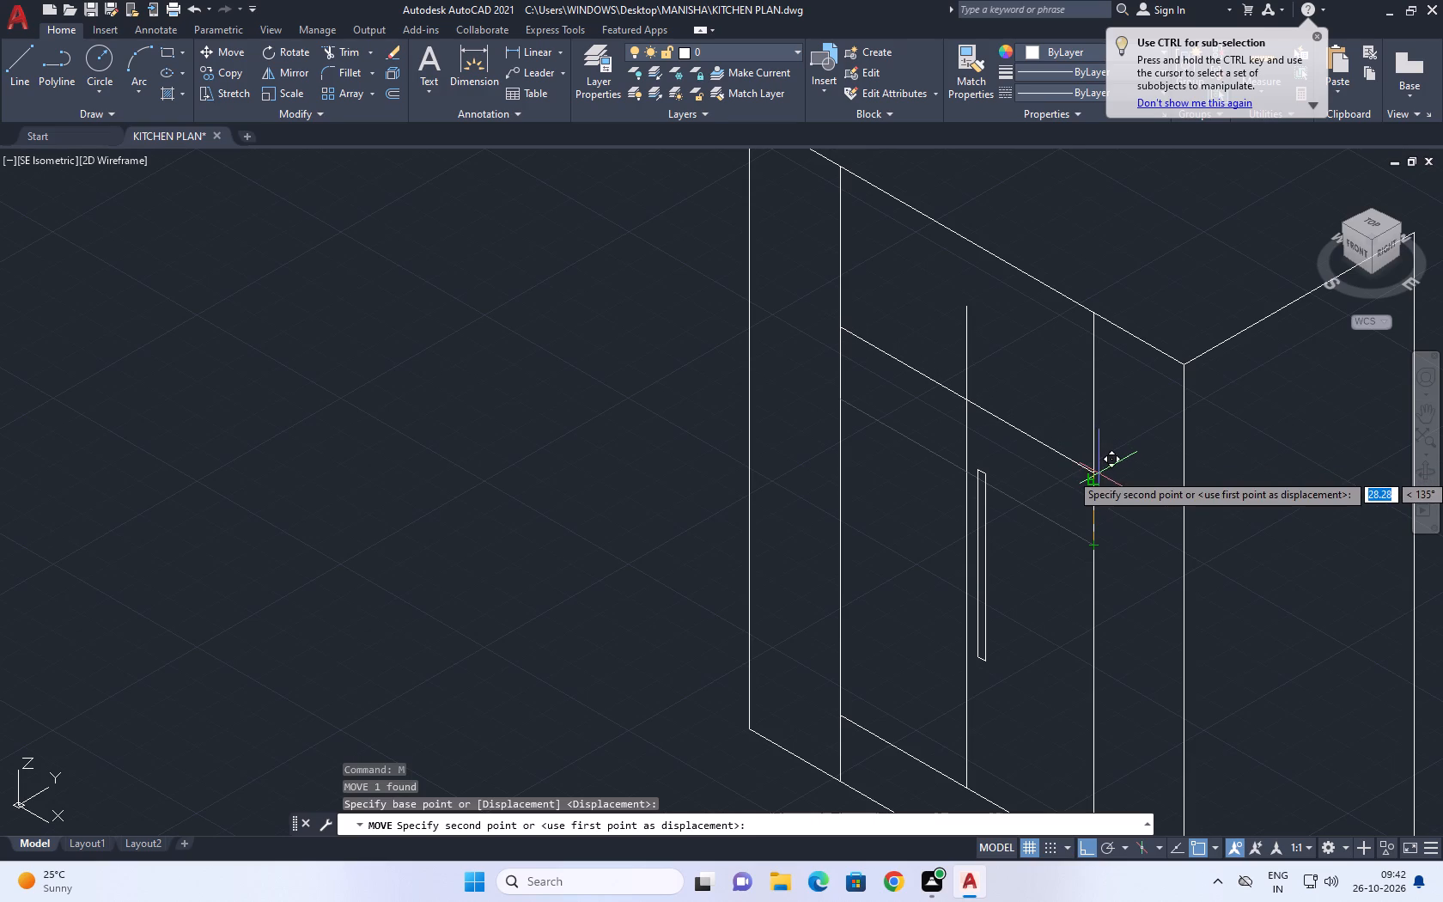
type("20")
key("Return")
key("Escape")
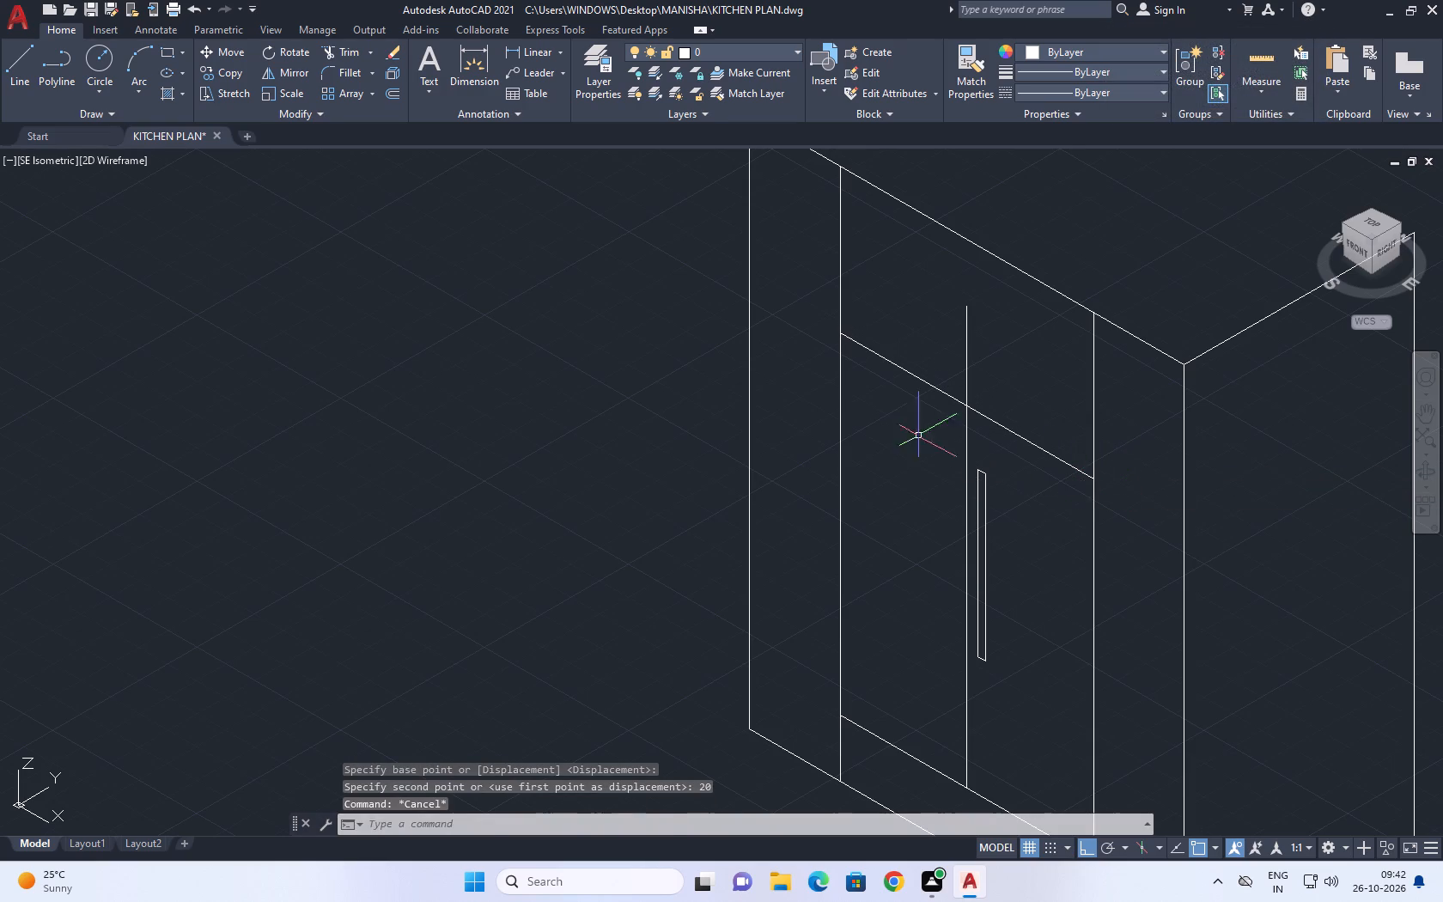
Shorten the middle dividing line by stretching its top end down to the moved upper crossline.
left_click_drag(979, 364, 972, 351)
left_click(945, 309)
left_click(965, 307)
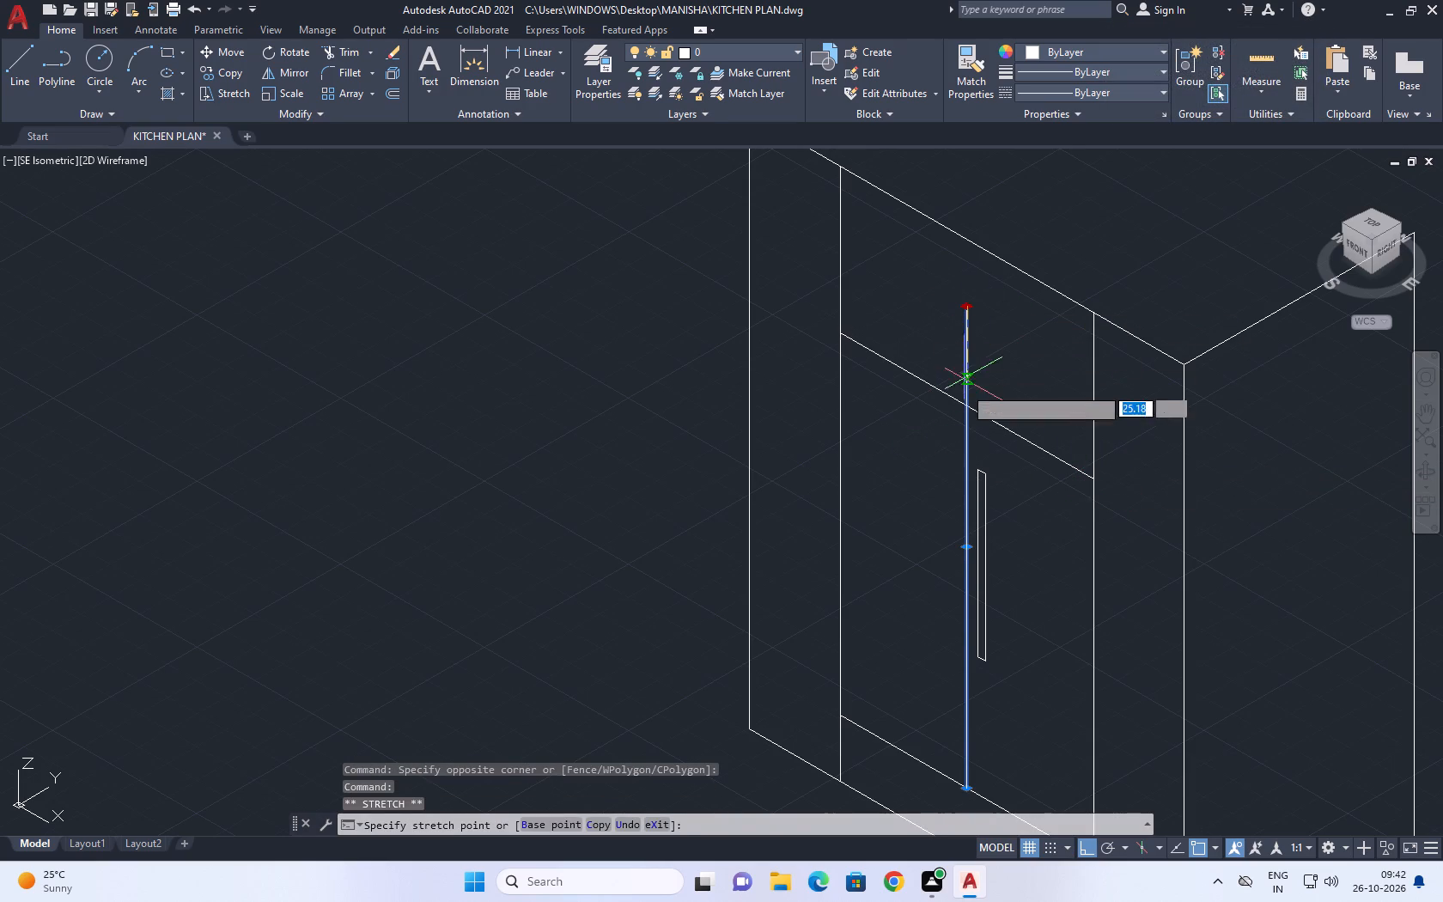
left_click(965, 406)
key("Escape")
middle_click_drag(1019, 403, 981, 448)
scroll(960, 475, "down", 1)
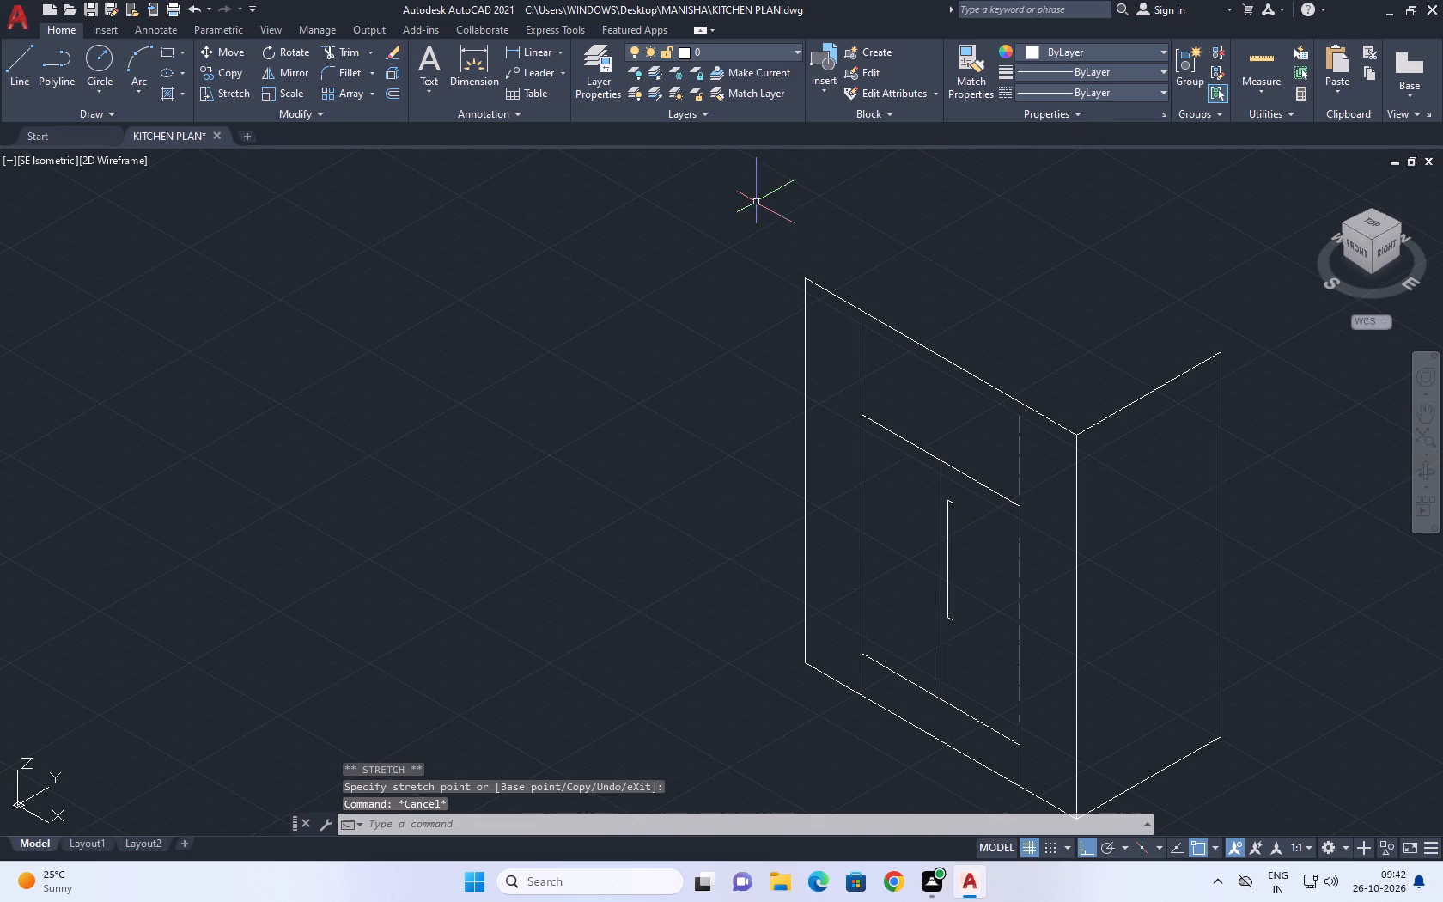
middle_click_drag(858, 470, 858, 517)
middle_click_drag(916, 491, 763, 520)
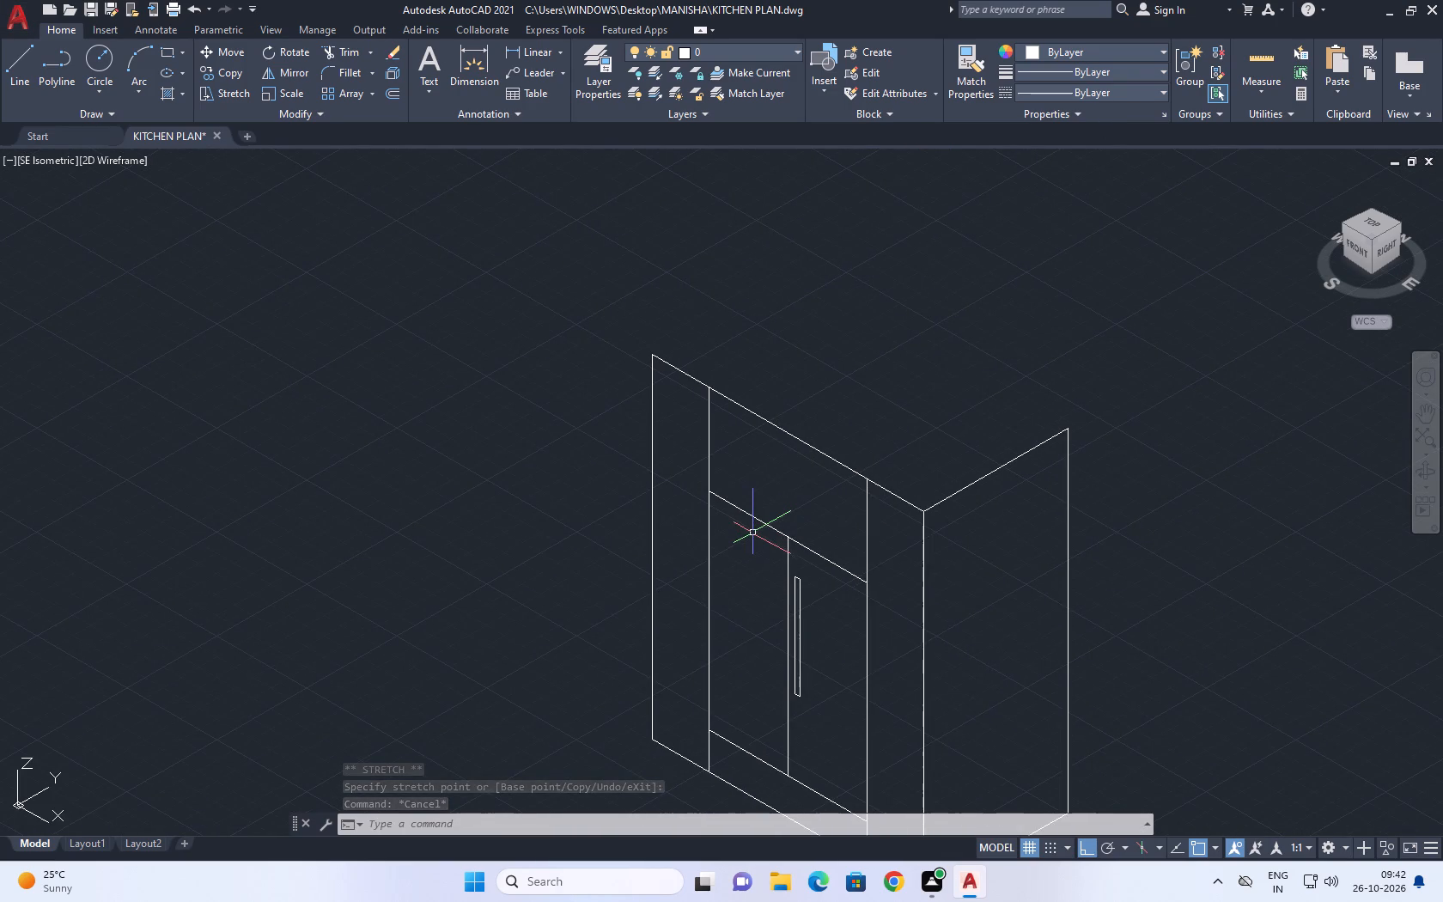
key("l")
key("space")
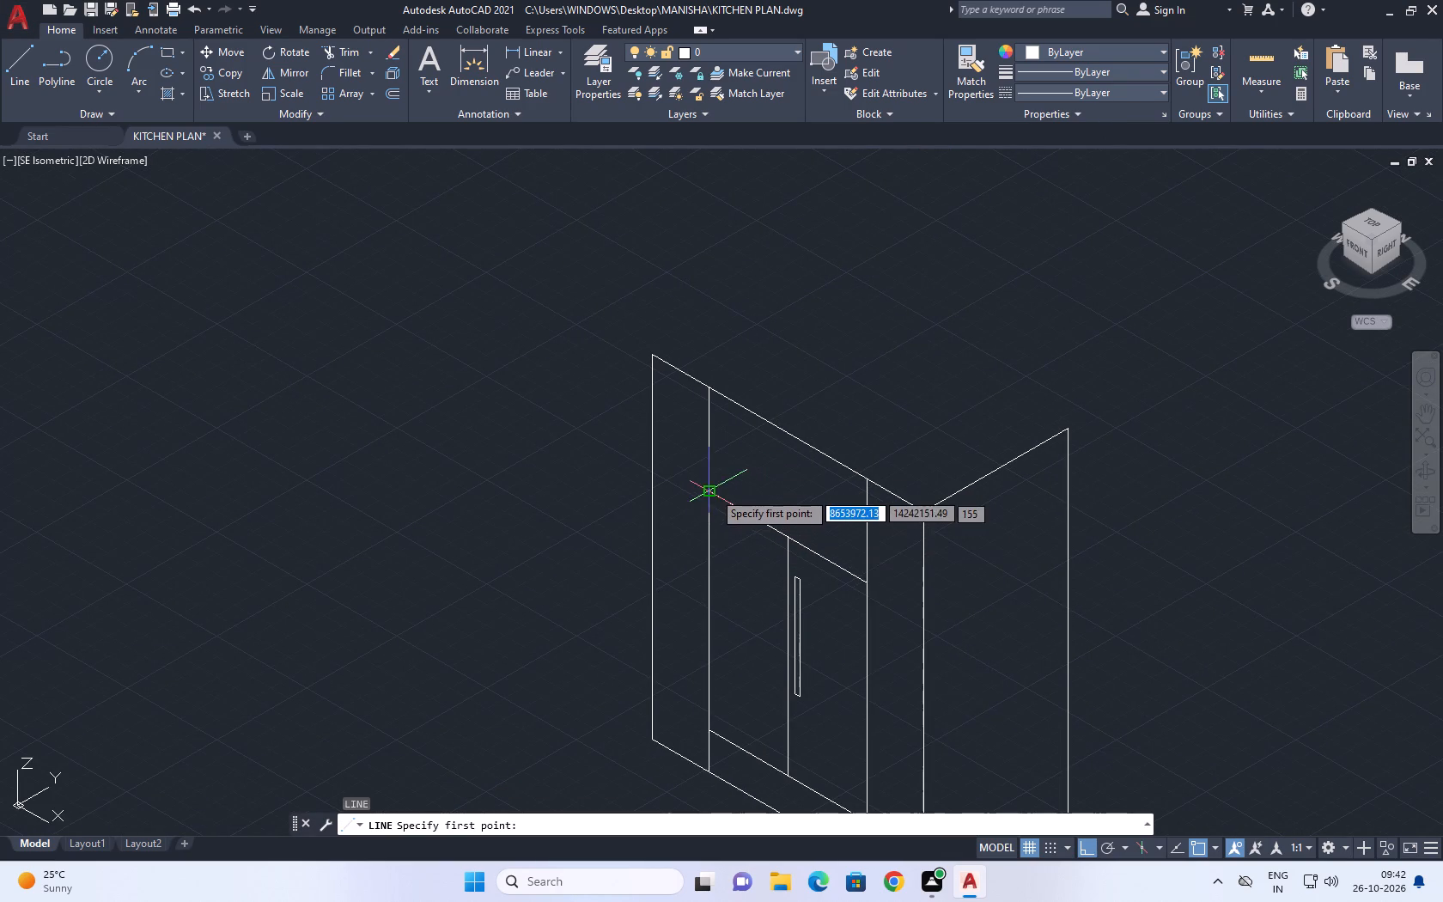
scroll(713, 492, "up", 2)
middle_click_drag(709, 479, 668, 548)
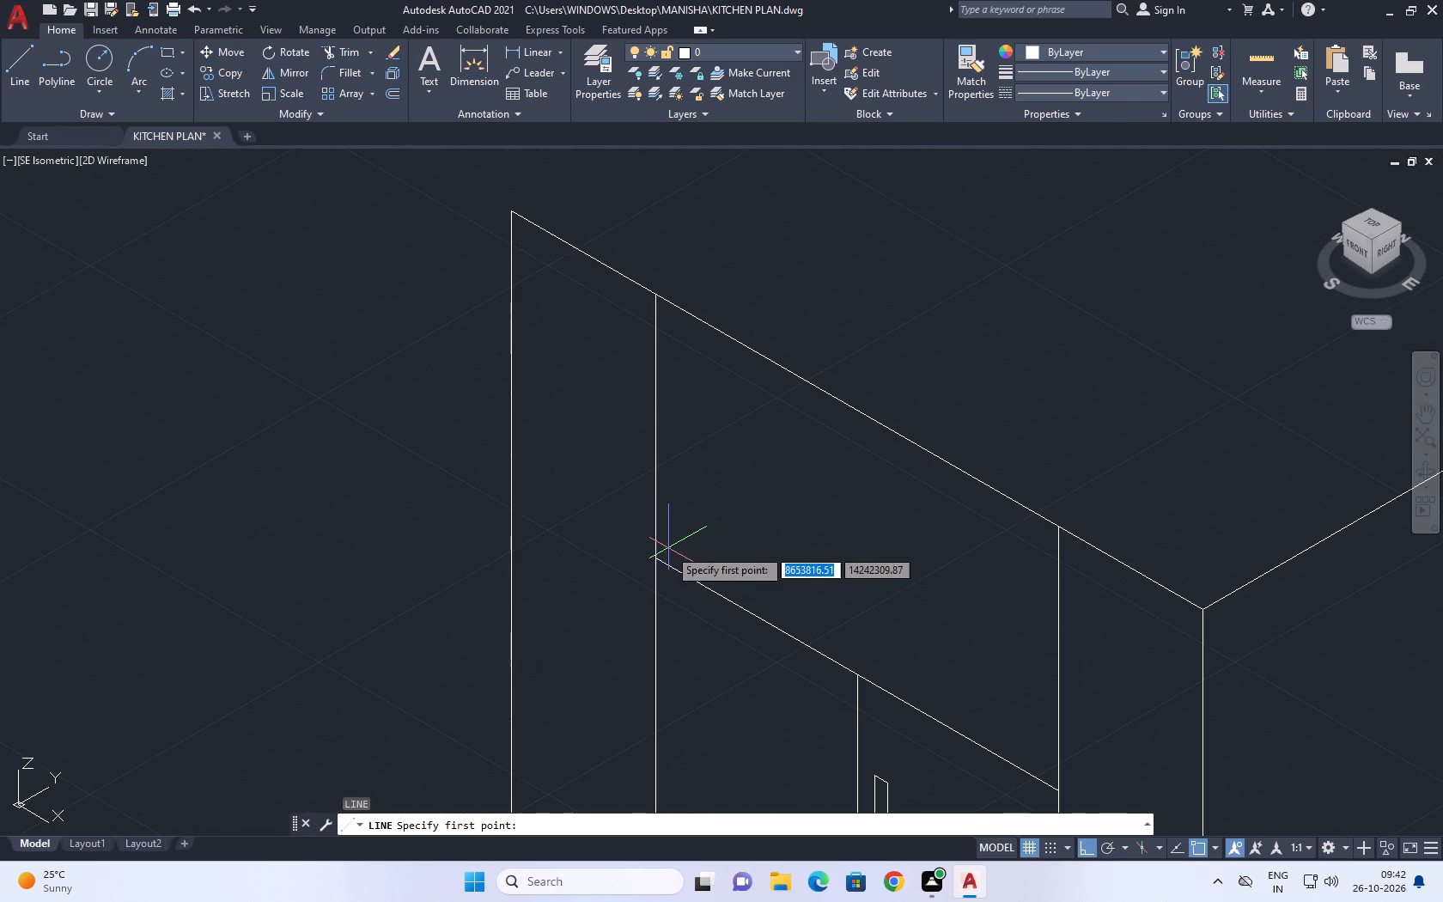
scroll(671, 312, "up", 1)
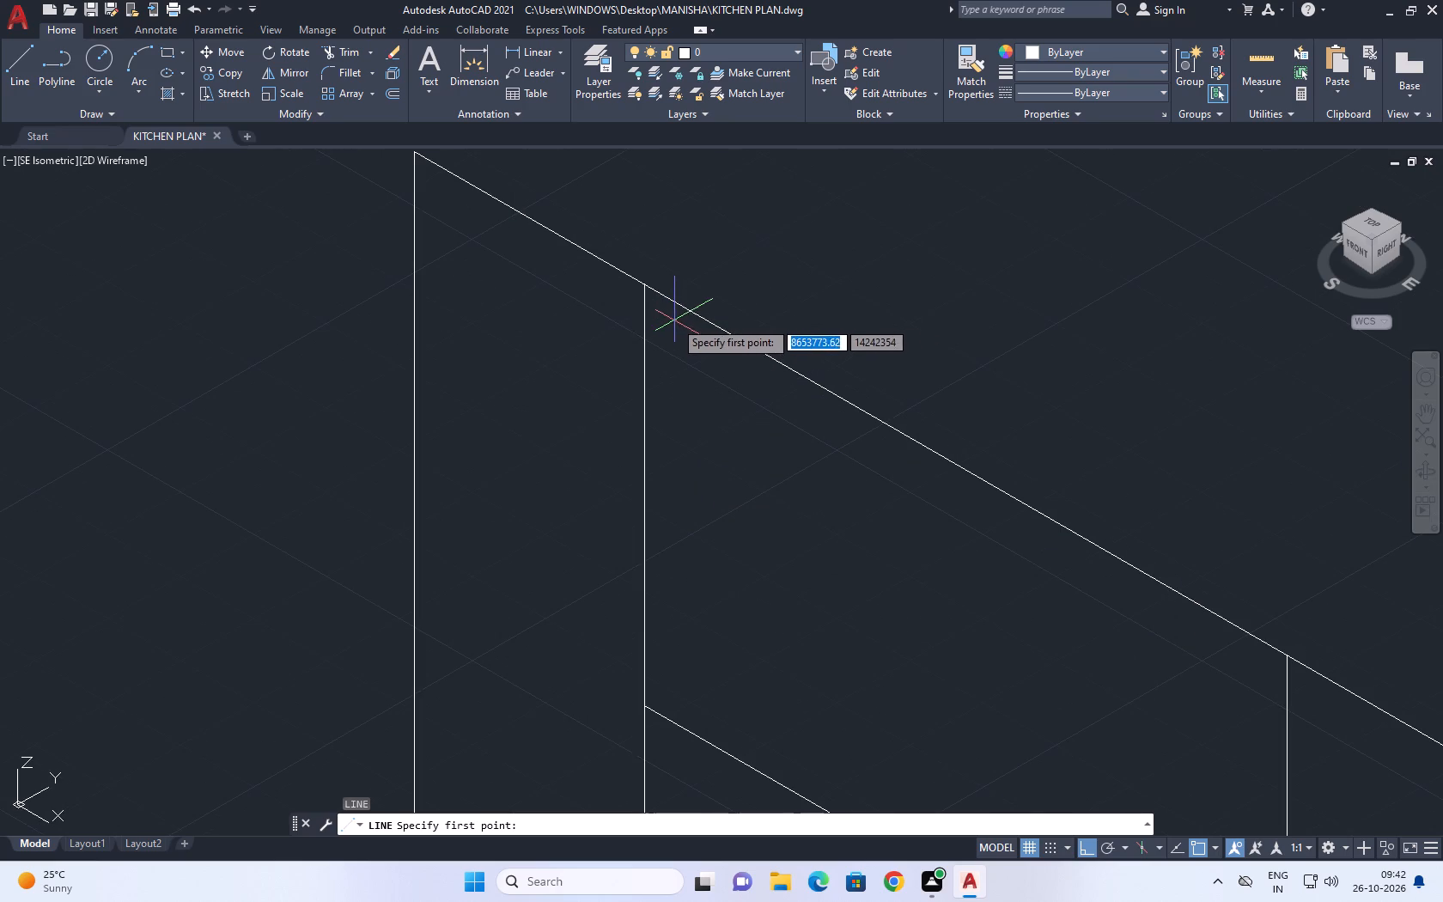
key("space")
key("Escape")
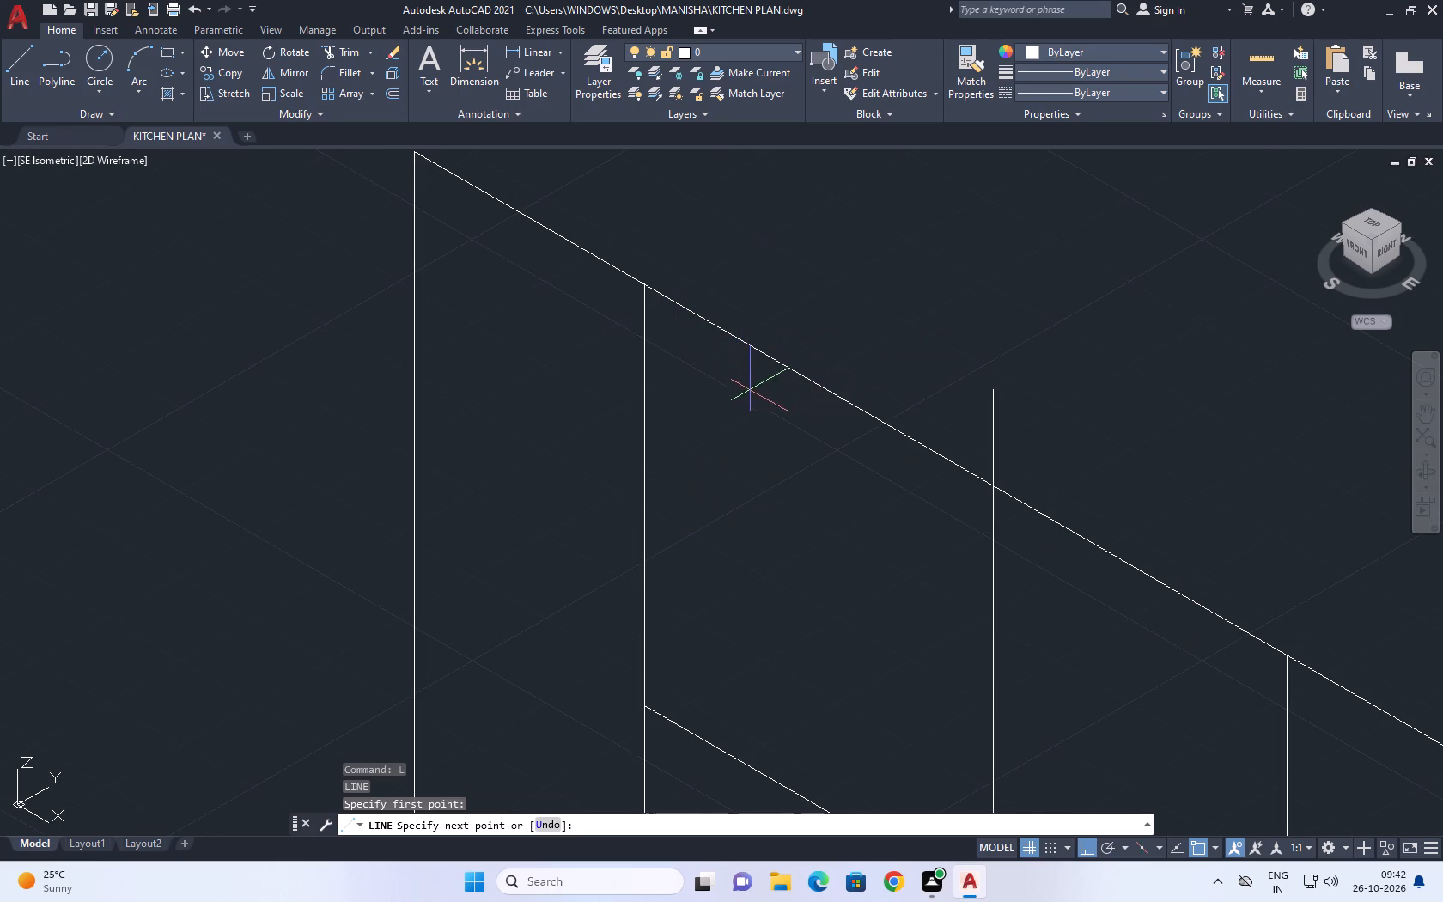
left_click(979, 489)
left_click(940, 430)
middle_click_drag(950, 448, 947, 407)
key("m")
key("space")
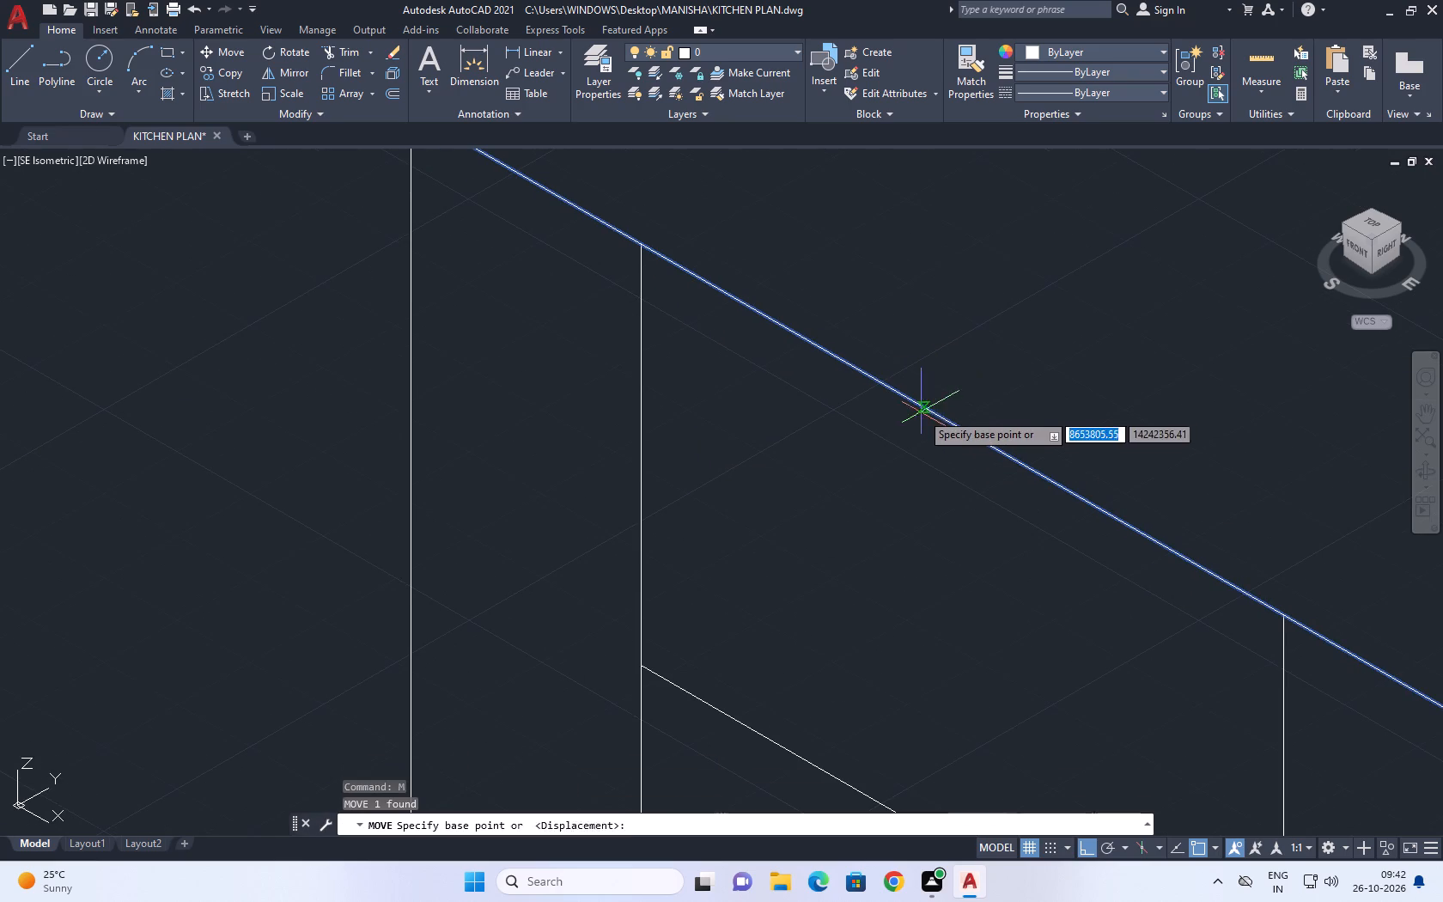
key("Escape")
Copy the top edge line of the cabinet front 5 units in the negative Y direction.
left_click(959, 427)
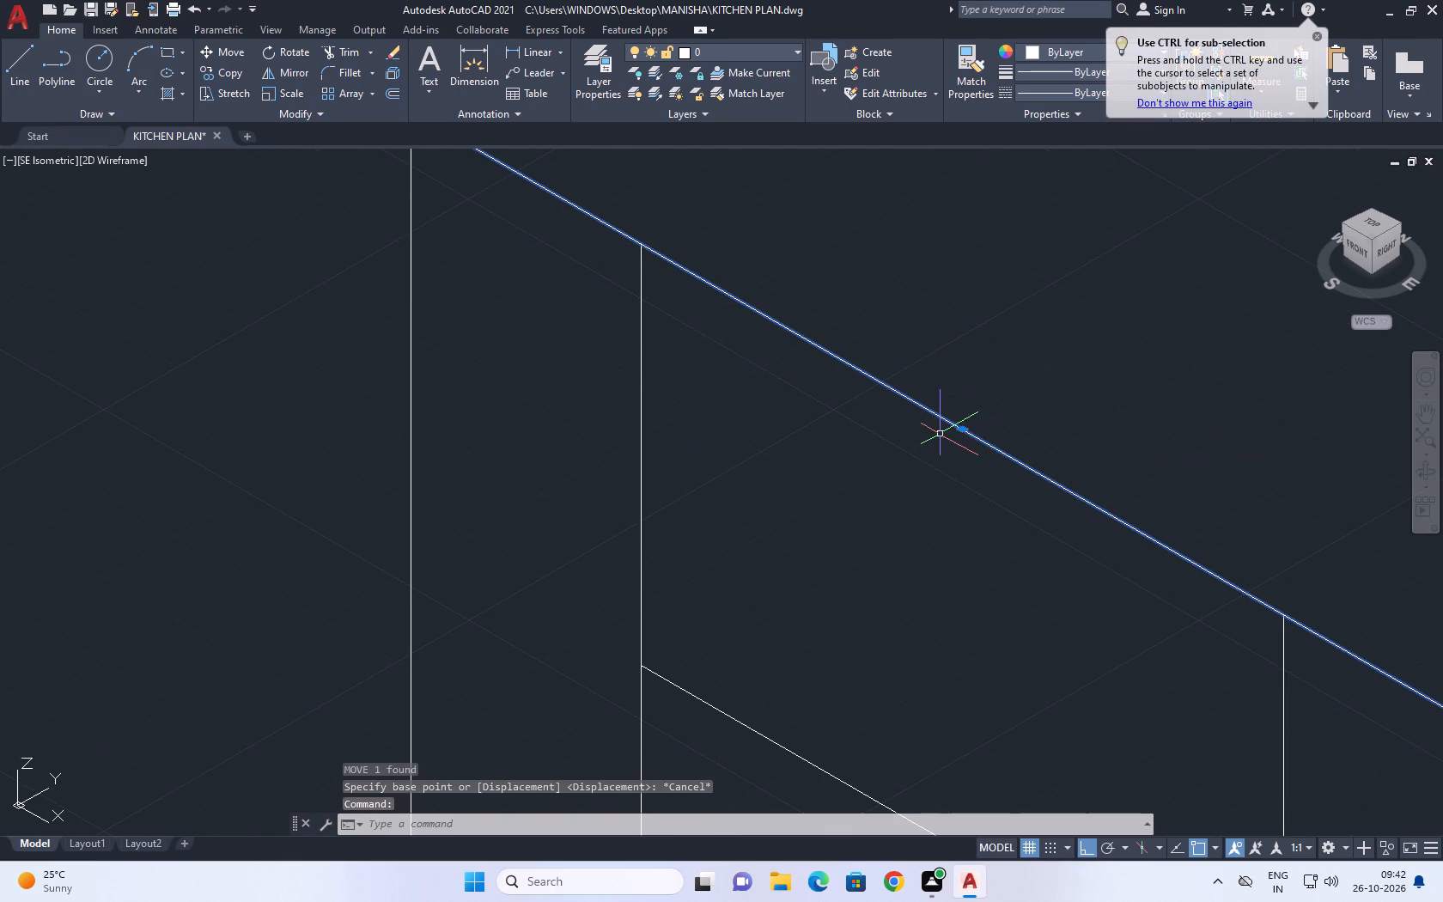
key("c")
key("o")
key("space")
left_click(962, 428)
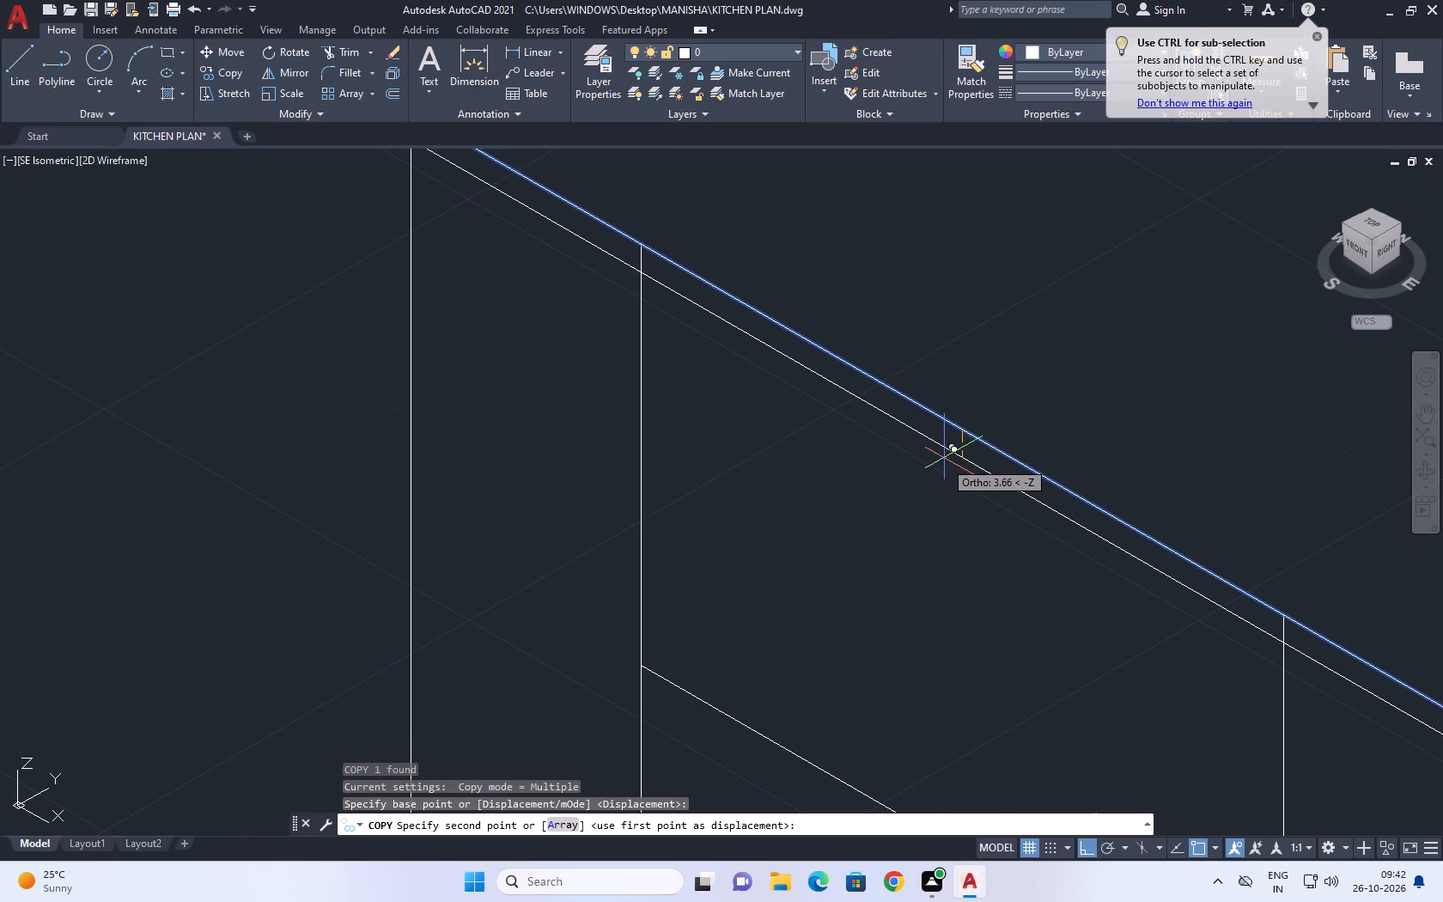
key("5")
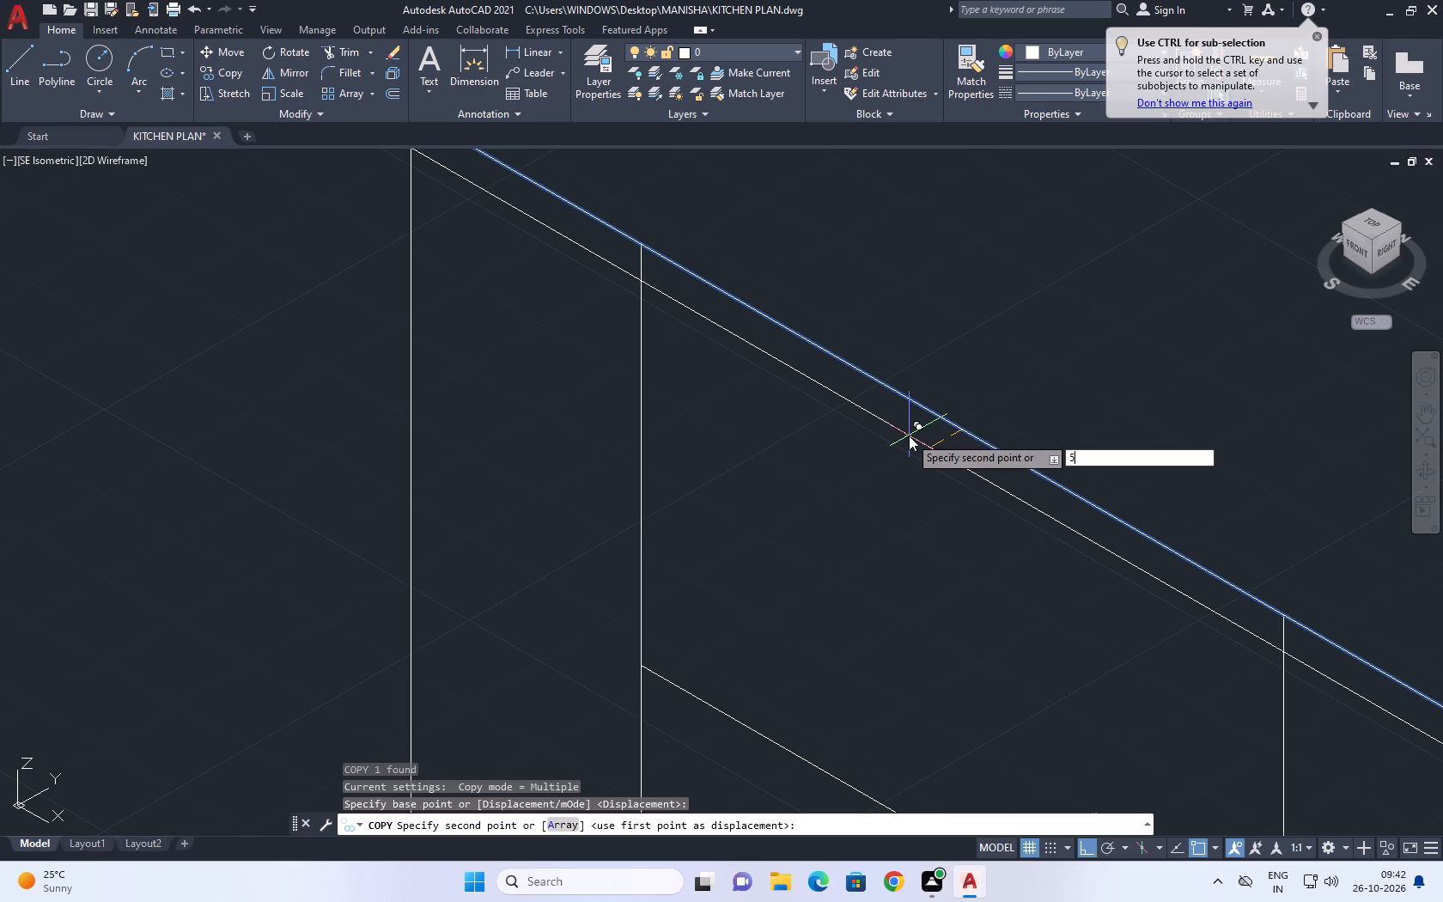
key("Return")
key("Escape")
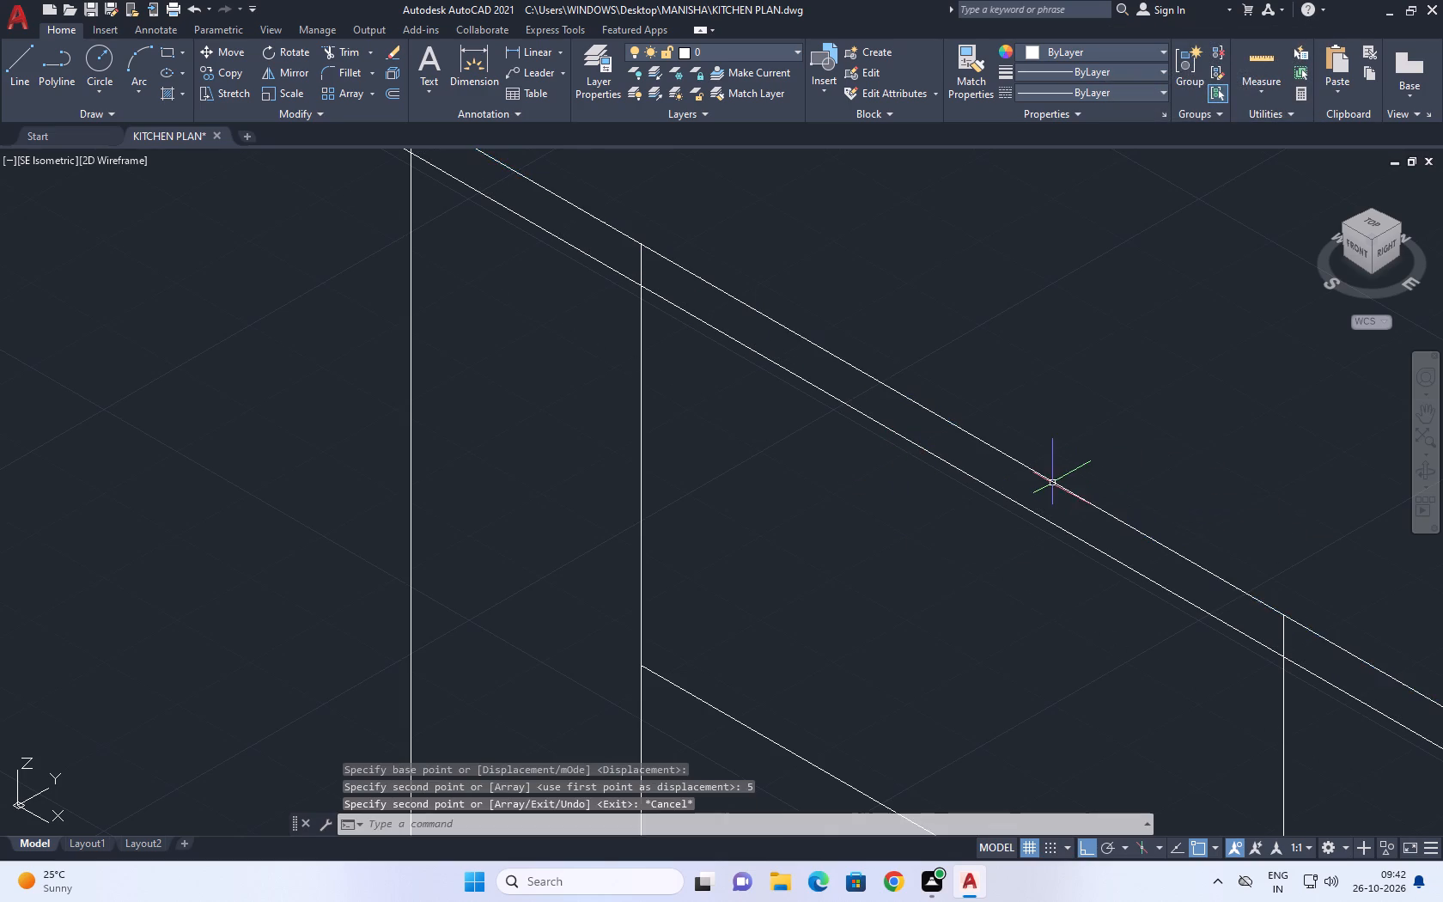
Move the copied line by its lower end onto the front's corner vertical edge, just below the top edge.
scroll(1017, 485, "down", 2)
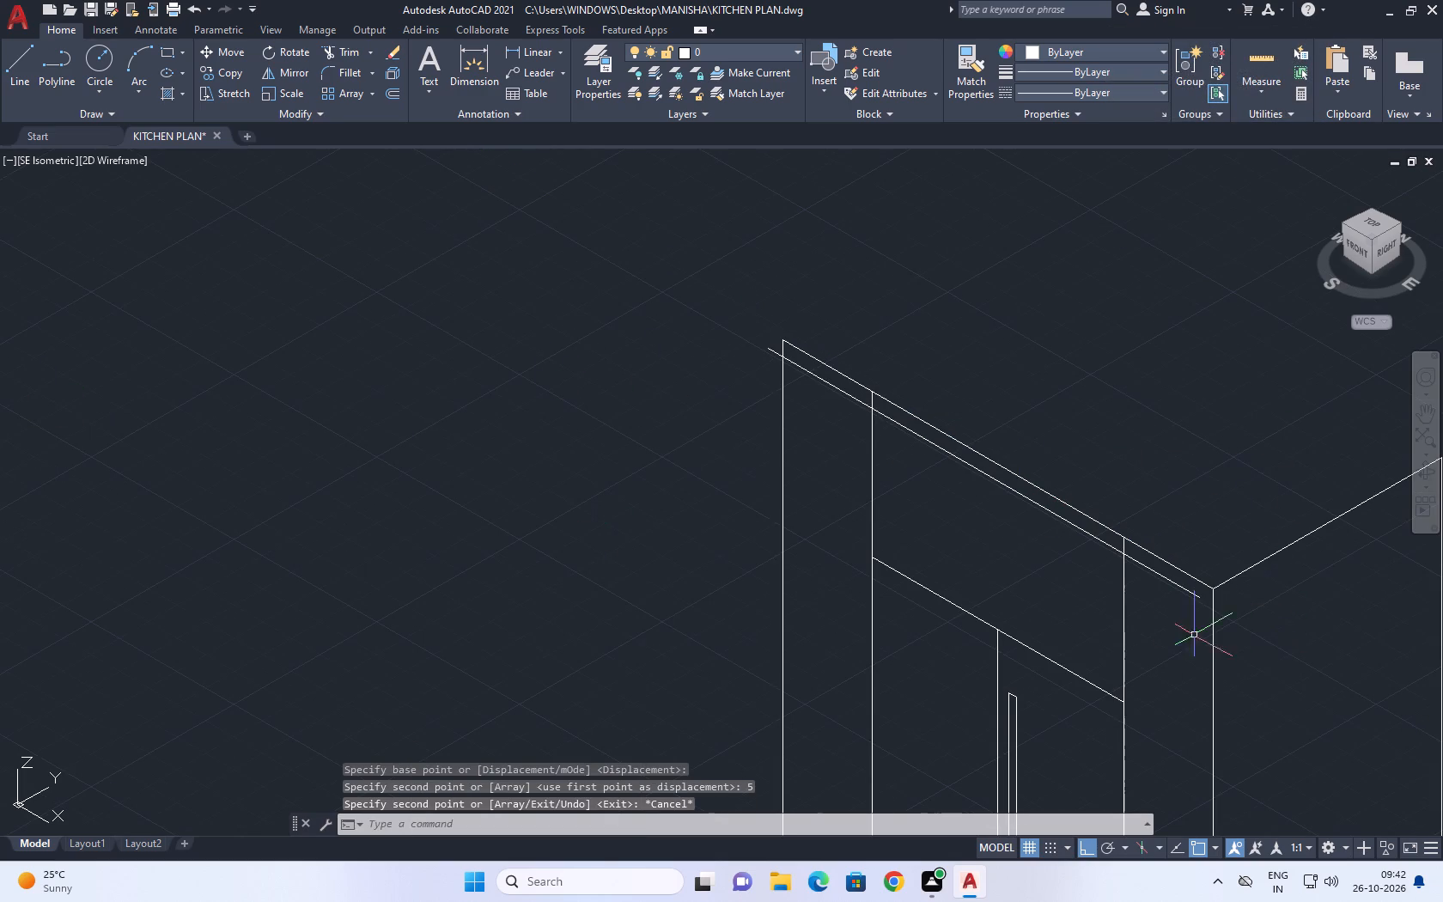
scroll(1178, 603, "up", 3)
left_click_drag(1207, 545, 1198, 550)
left_click(1189, 570)
middle_click_drag(1129, 571, 876, 533)
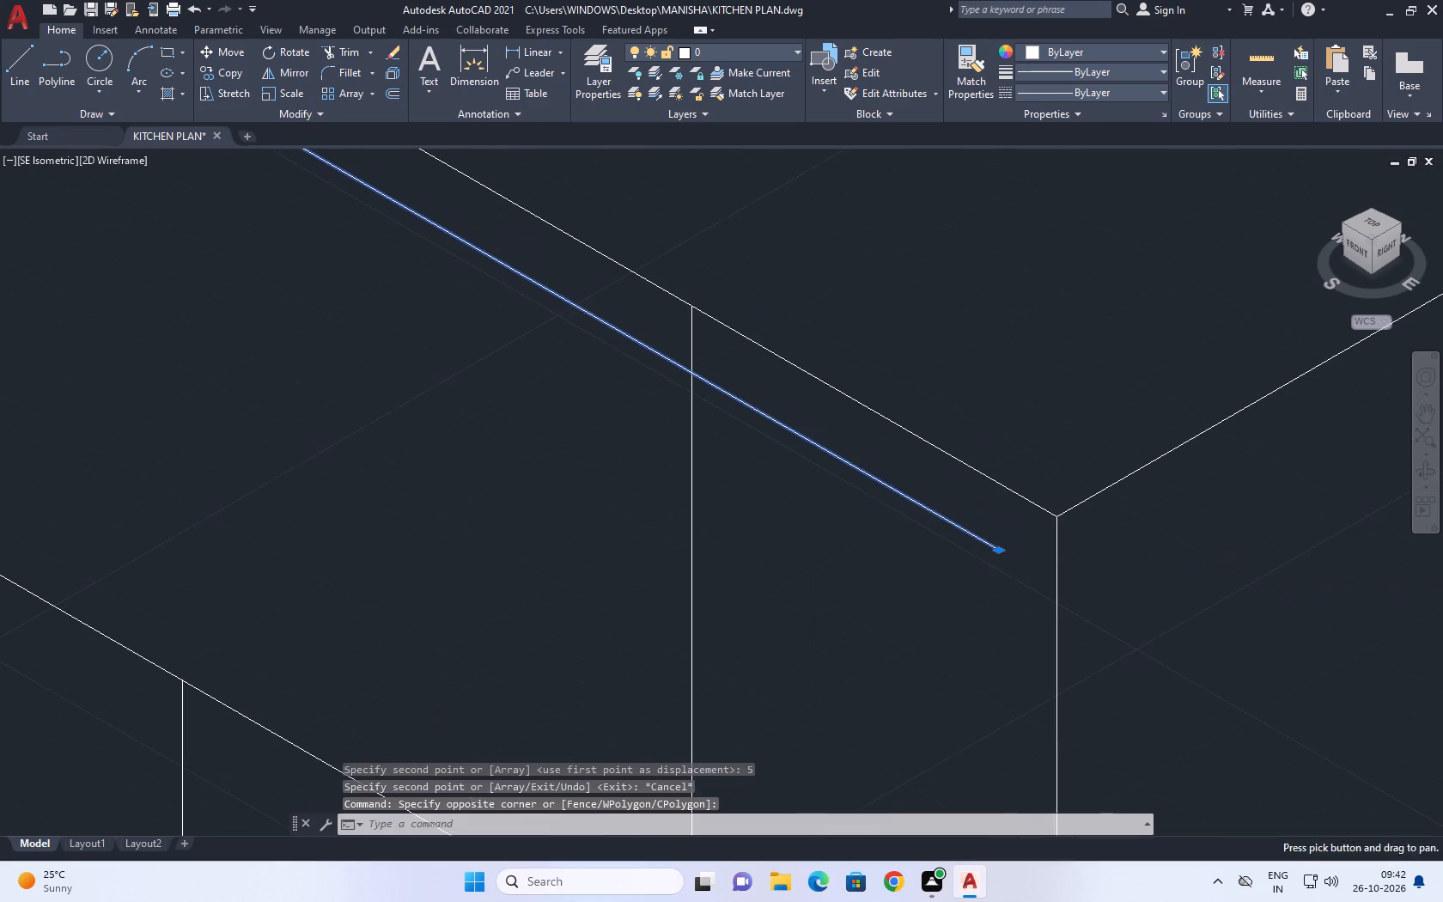
key("m")
key("space")
left_click(1001, 549)
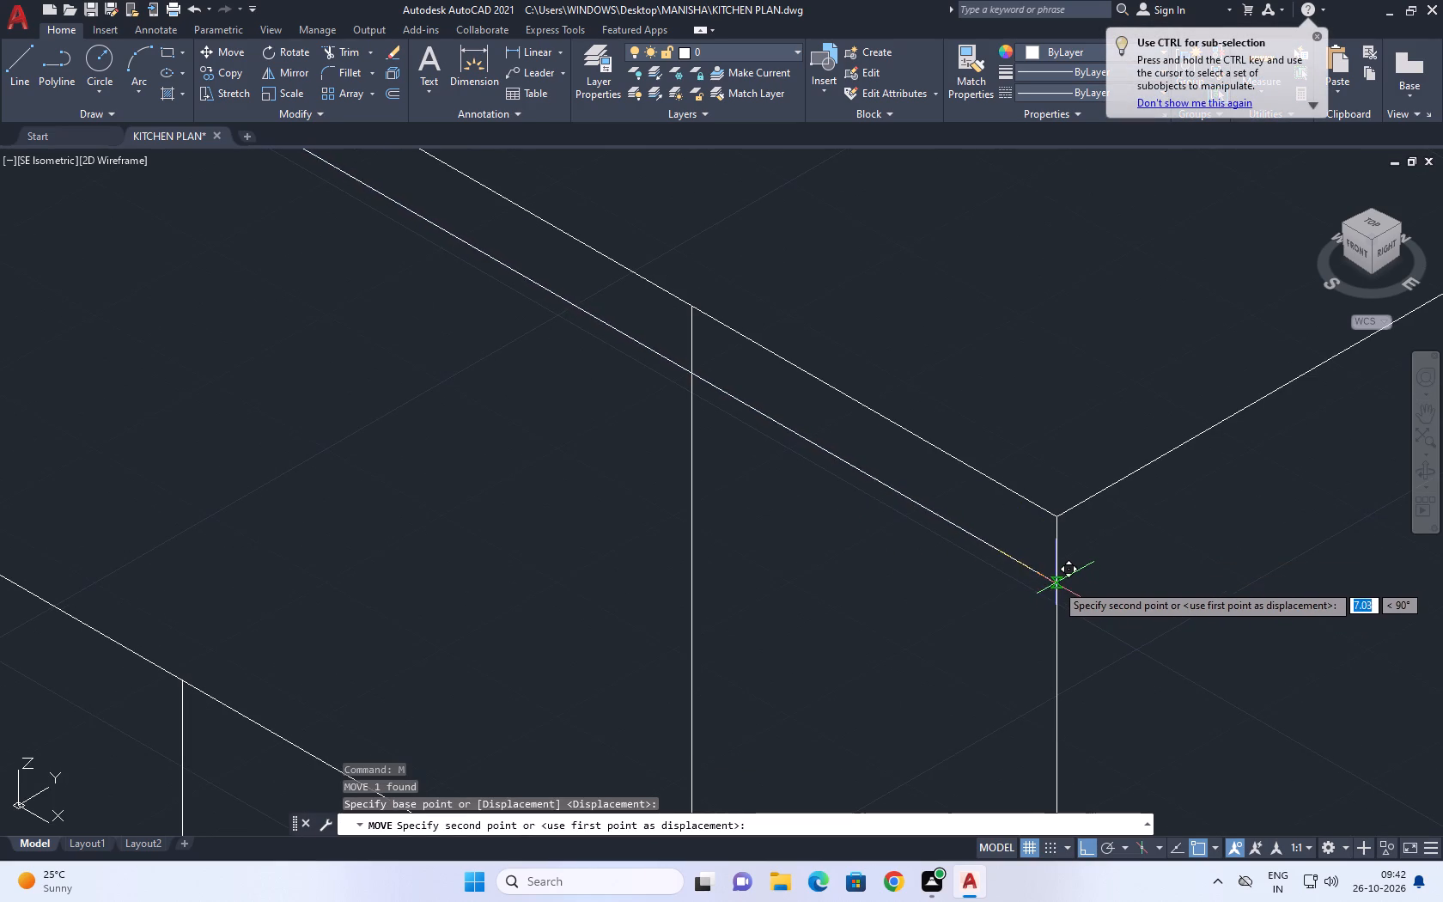
left_click(1053, 584)
key("Escape")
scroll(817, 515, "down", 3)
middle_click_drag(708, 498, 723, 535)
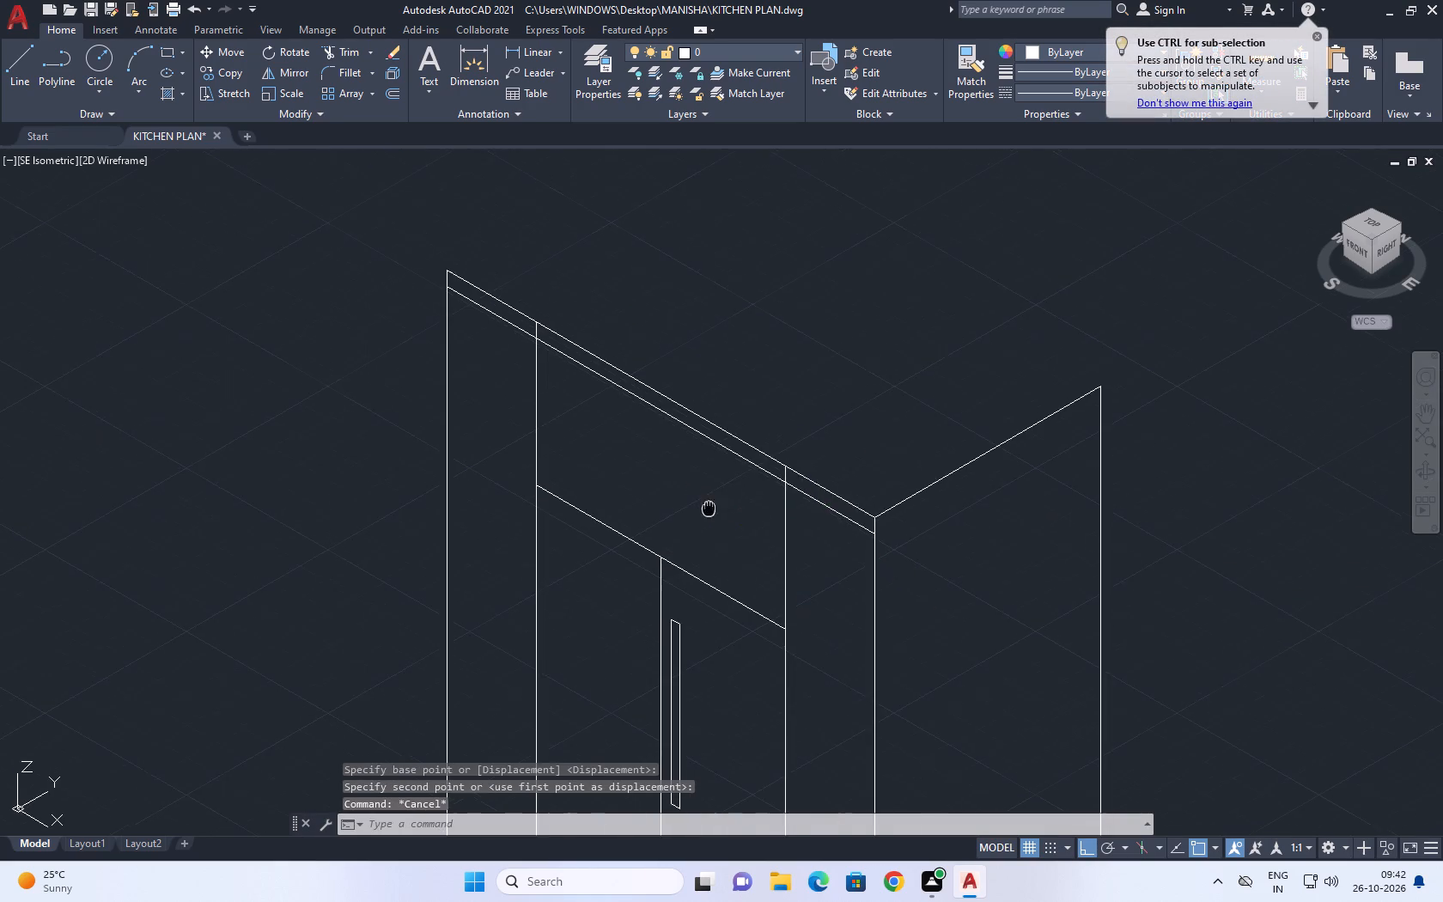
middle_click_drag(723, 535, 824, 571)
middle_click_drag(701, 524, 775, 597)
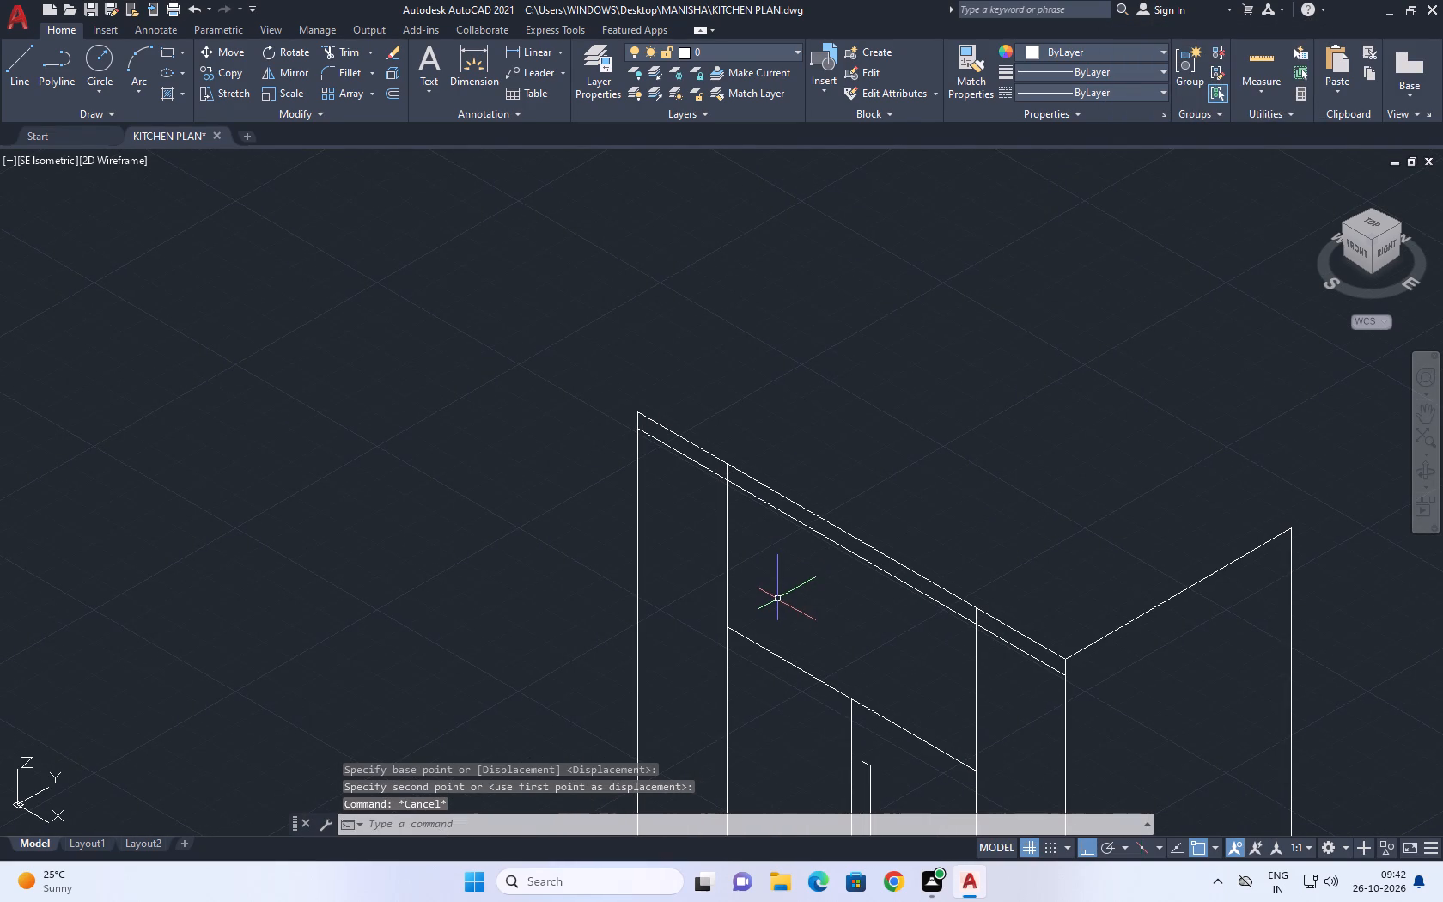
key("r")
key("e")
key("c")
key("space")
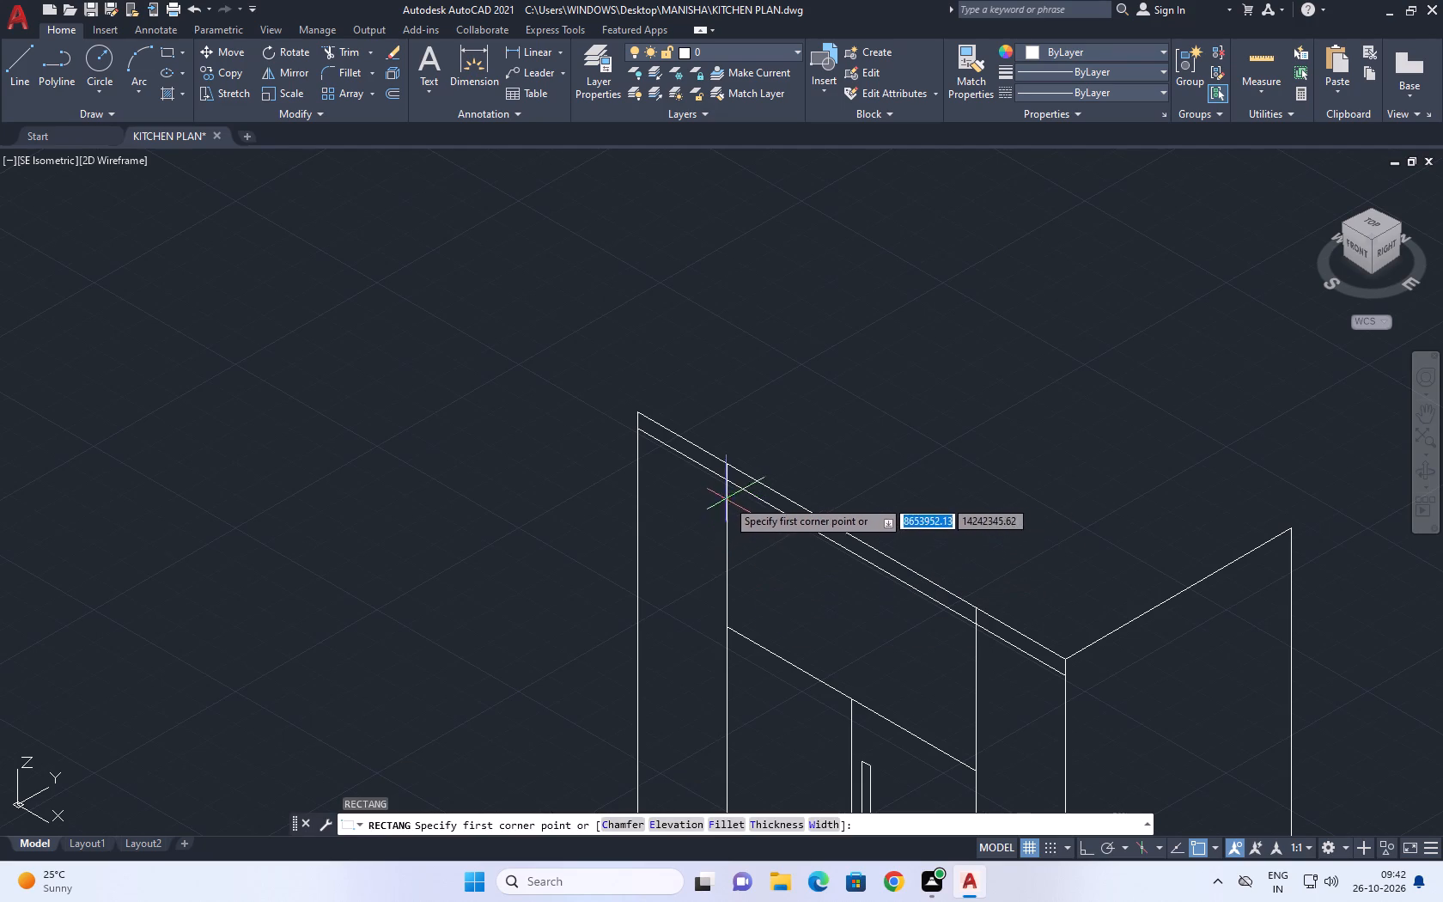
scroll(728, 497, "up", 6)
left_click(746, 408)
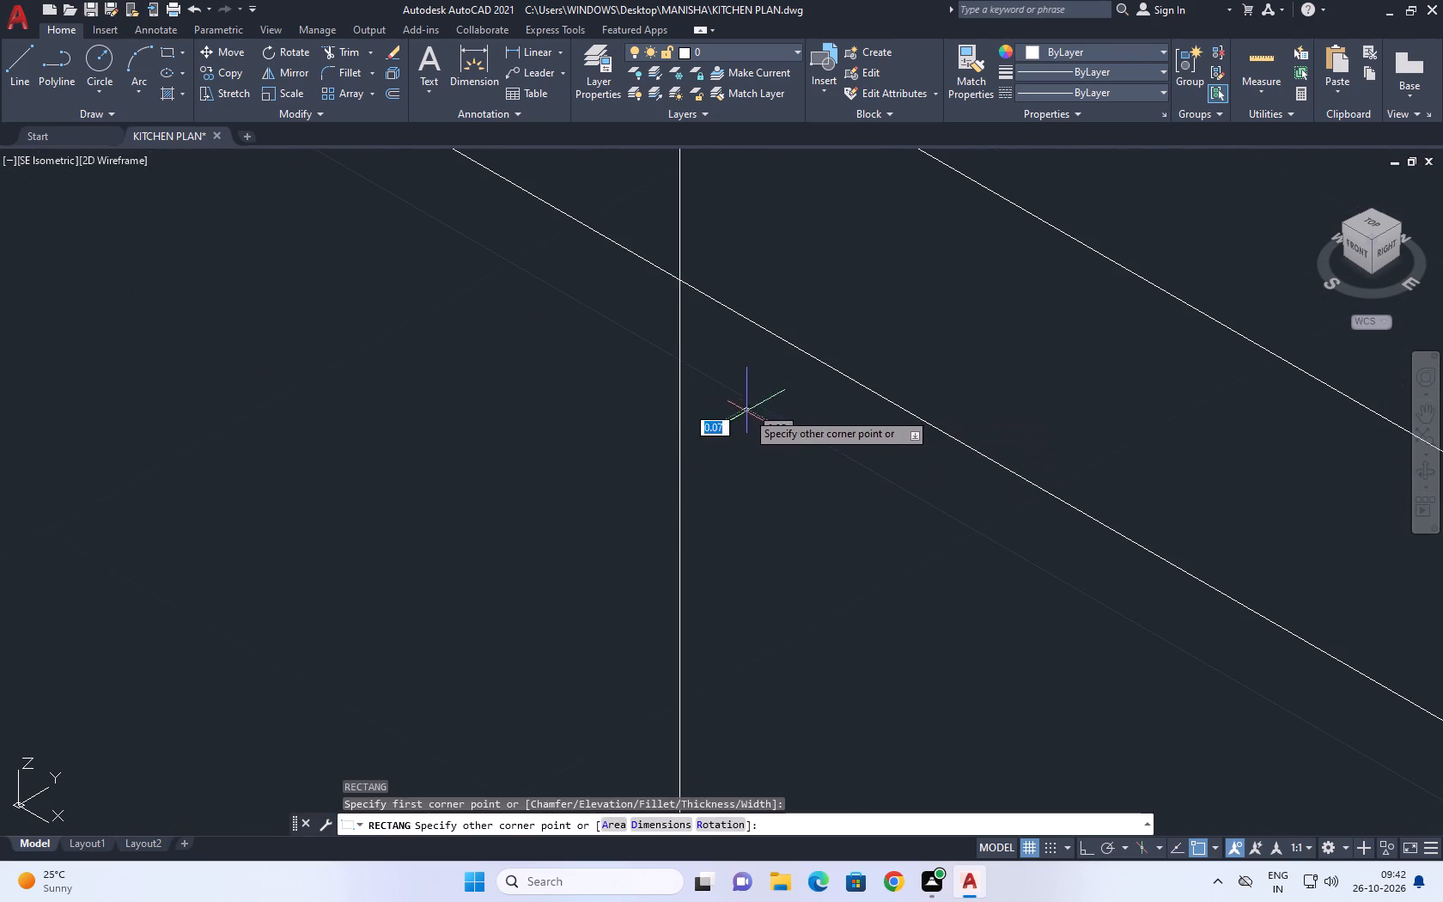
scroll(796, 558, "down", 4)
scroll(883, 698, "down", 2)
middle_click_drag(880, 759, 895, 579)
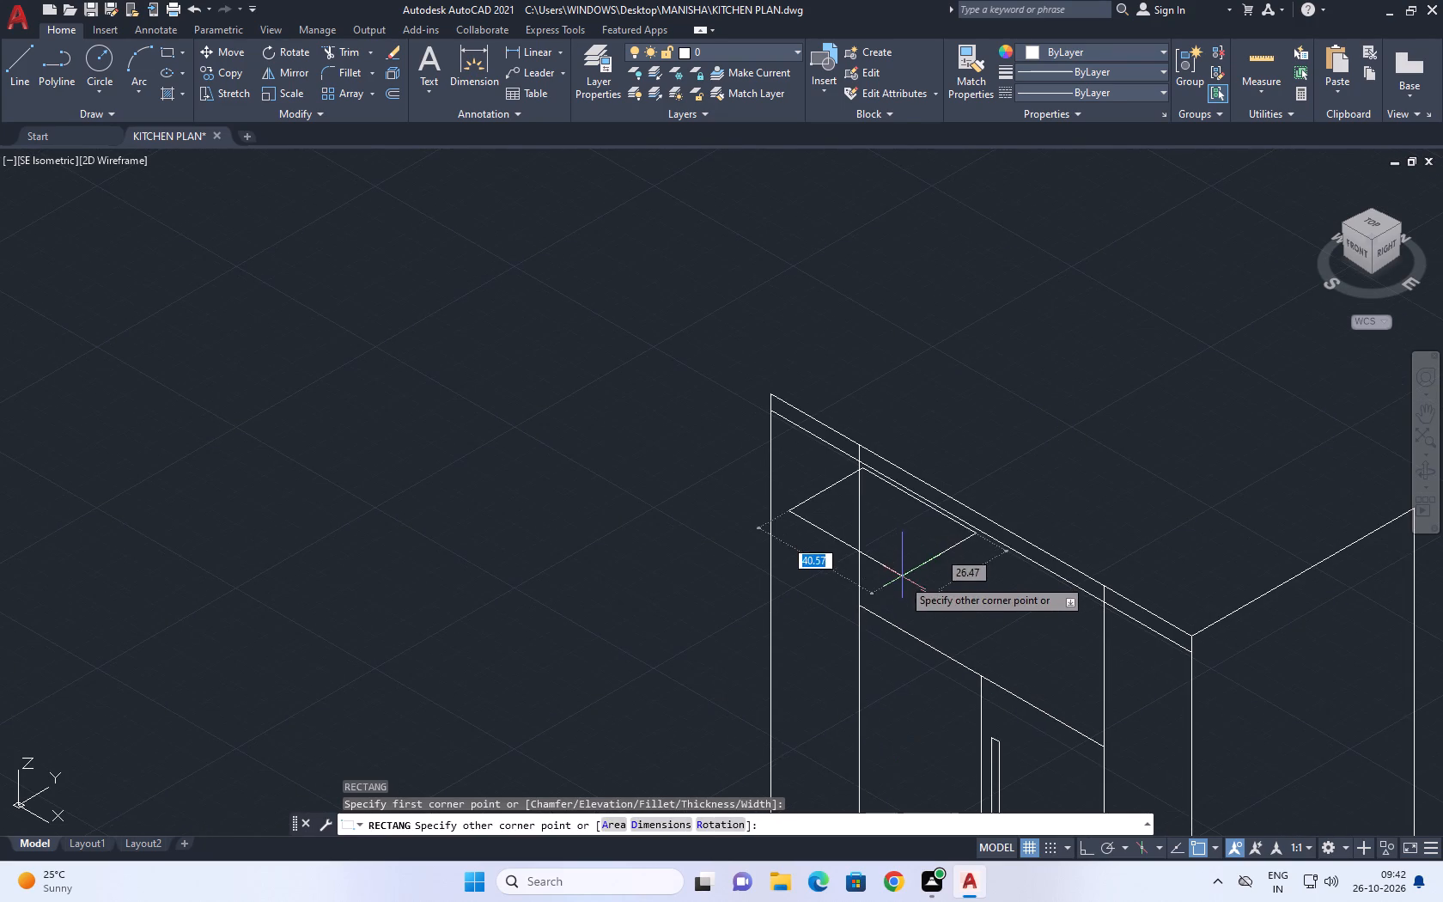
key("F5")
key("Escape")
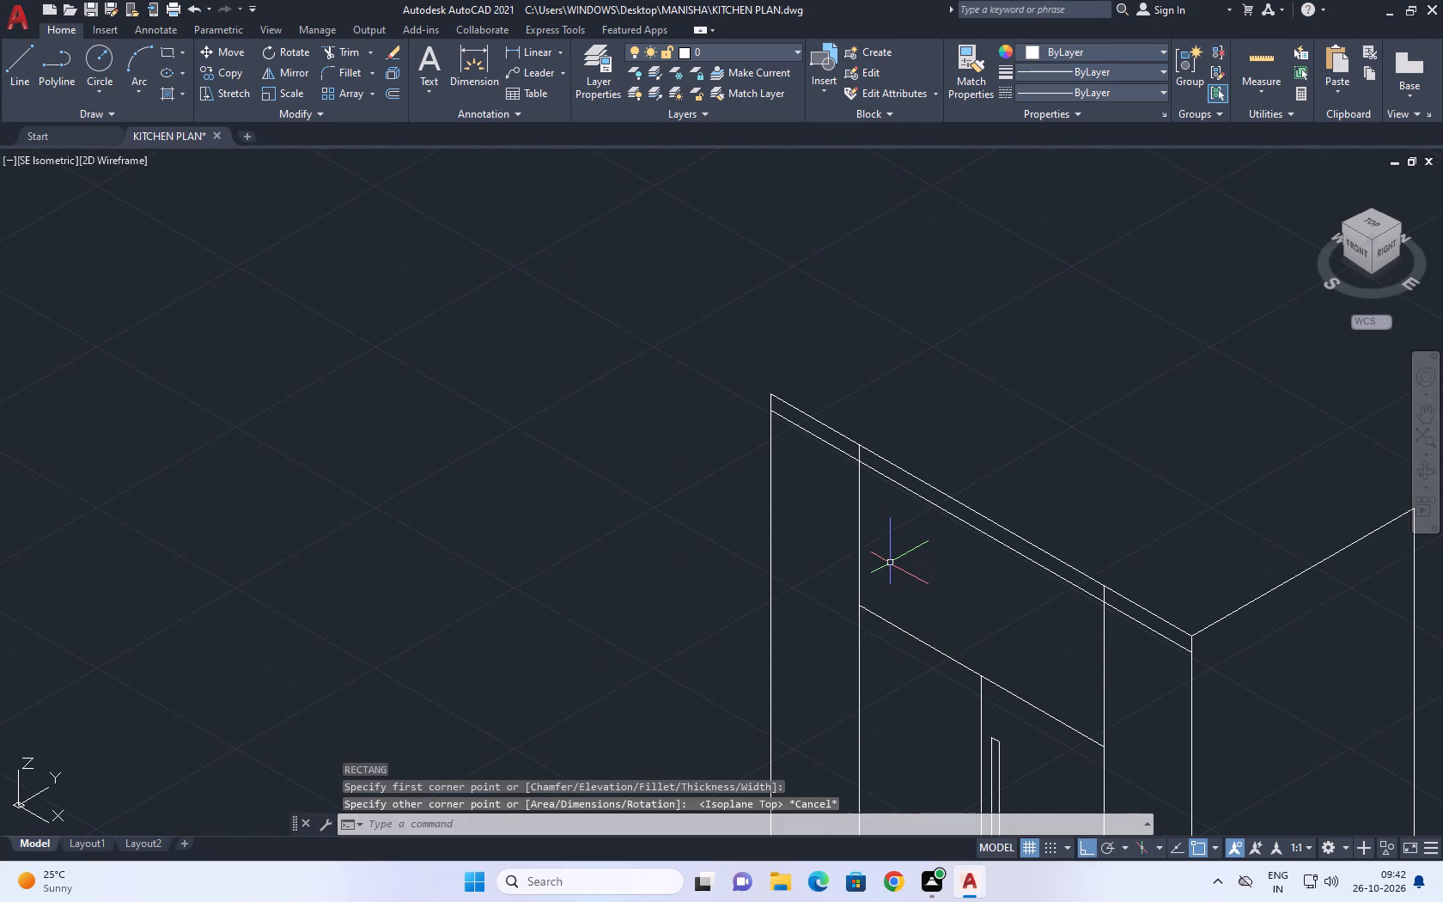
Draw a vertical line about 41 units tall just inside the first dividing line, from near the upper crossline to just below the copied top line.
type("L")
key("space")
scroll(864, 622, "up", 4)
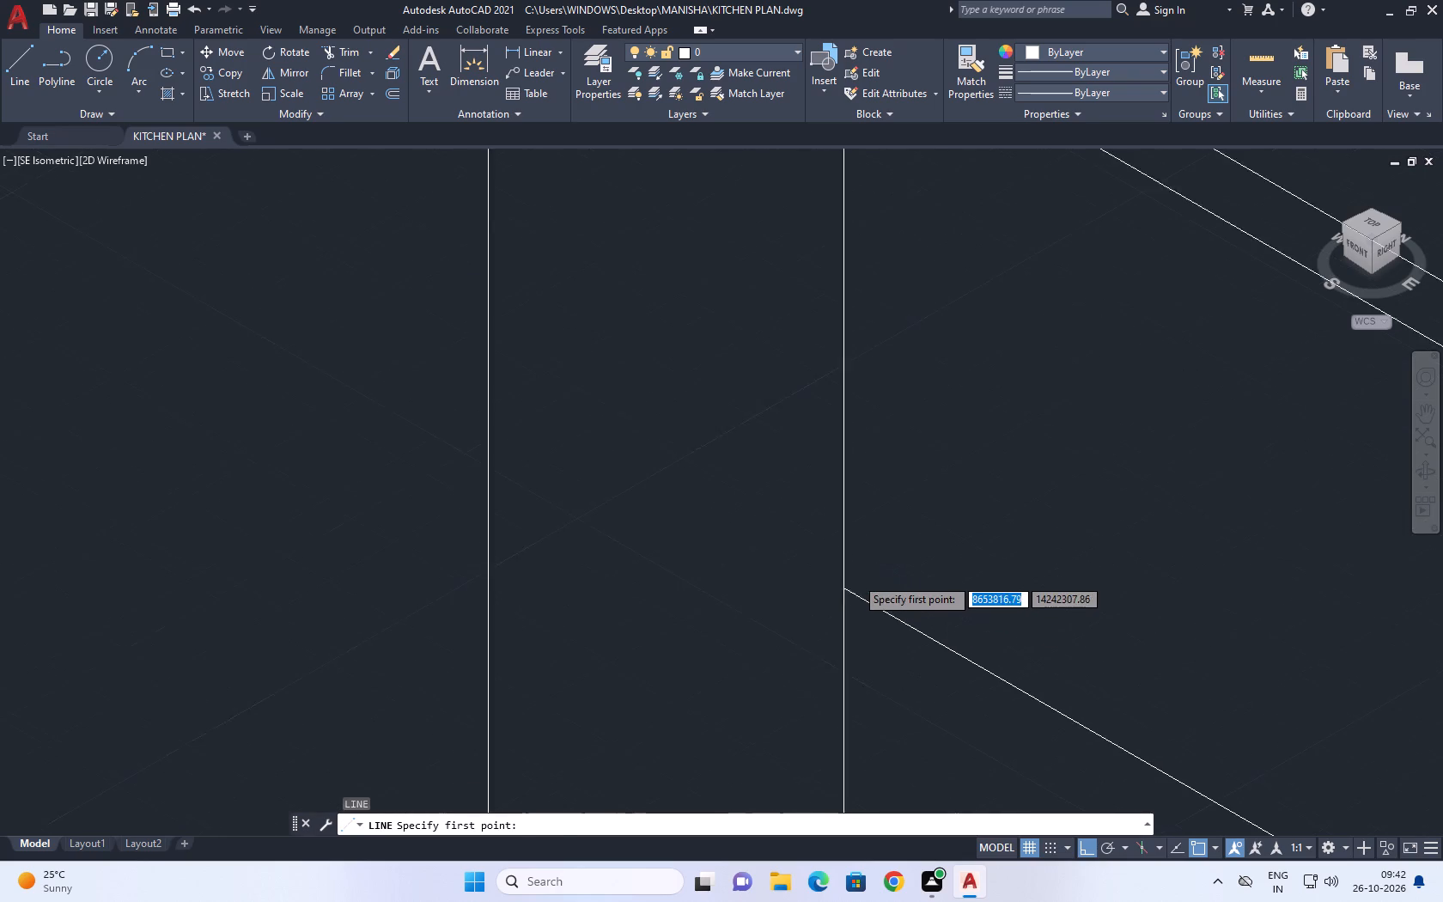
left_click(862, 588)
scroll(877, 448, "down", 1)
scroll(877, 446, "up", 1)
scroll(892, 430, "down", 4)
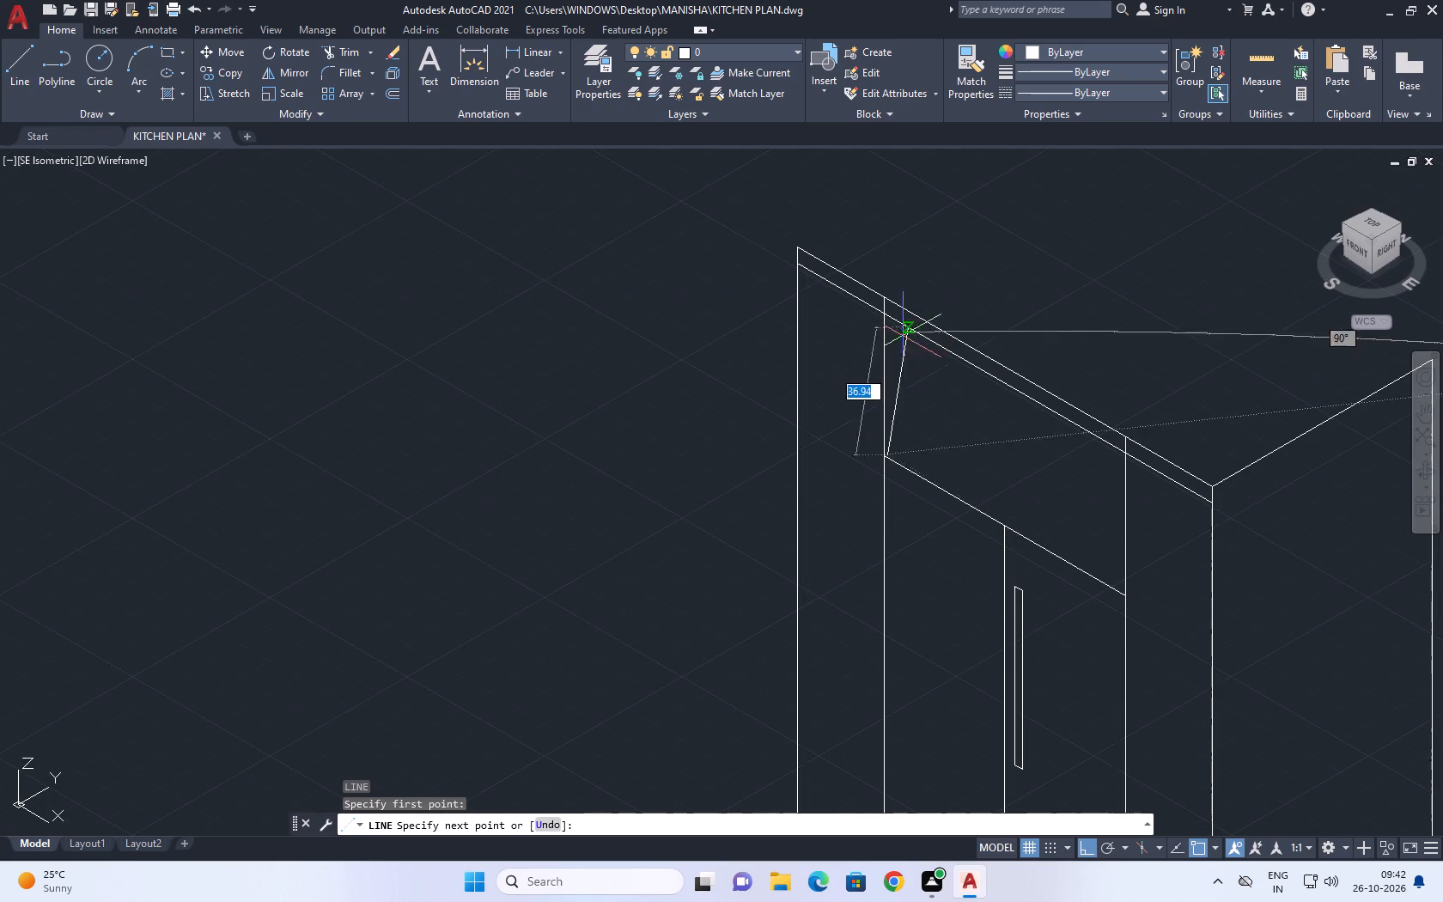
scroll(894, 331, "up", 4)
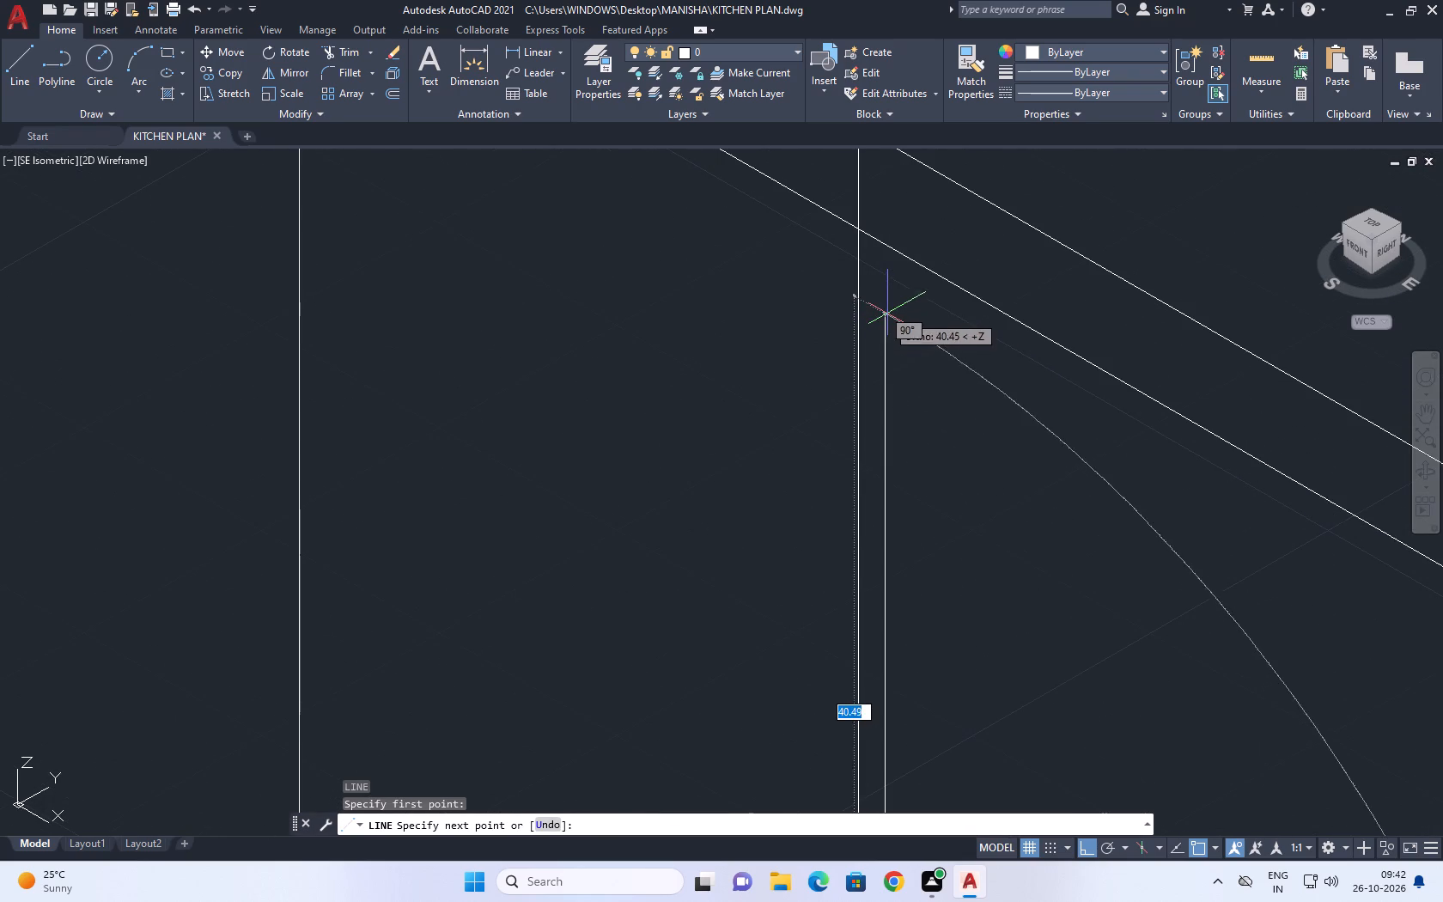
left_click(888, 292)
scroll(964, 321, "up", 1)
scroll(969, 328, "down", 3)
middle_click_drag(1067, 410, 932, 259)
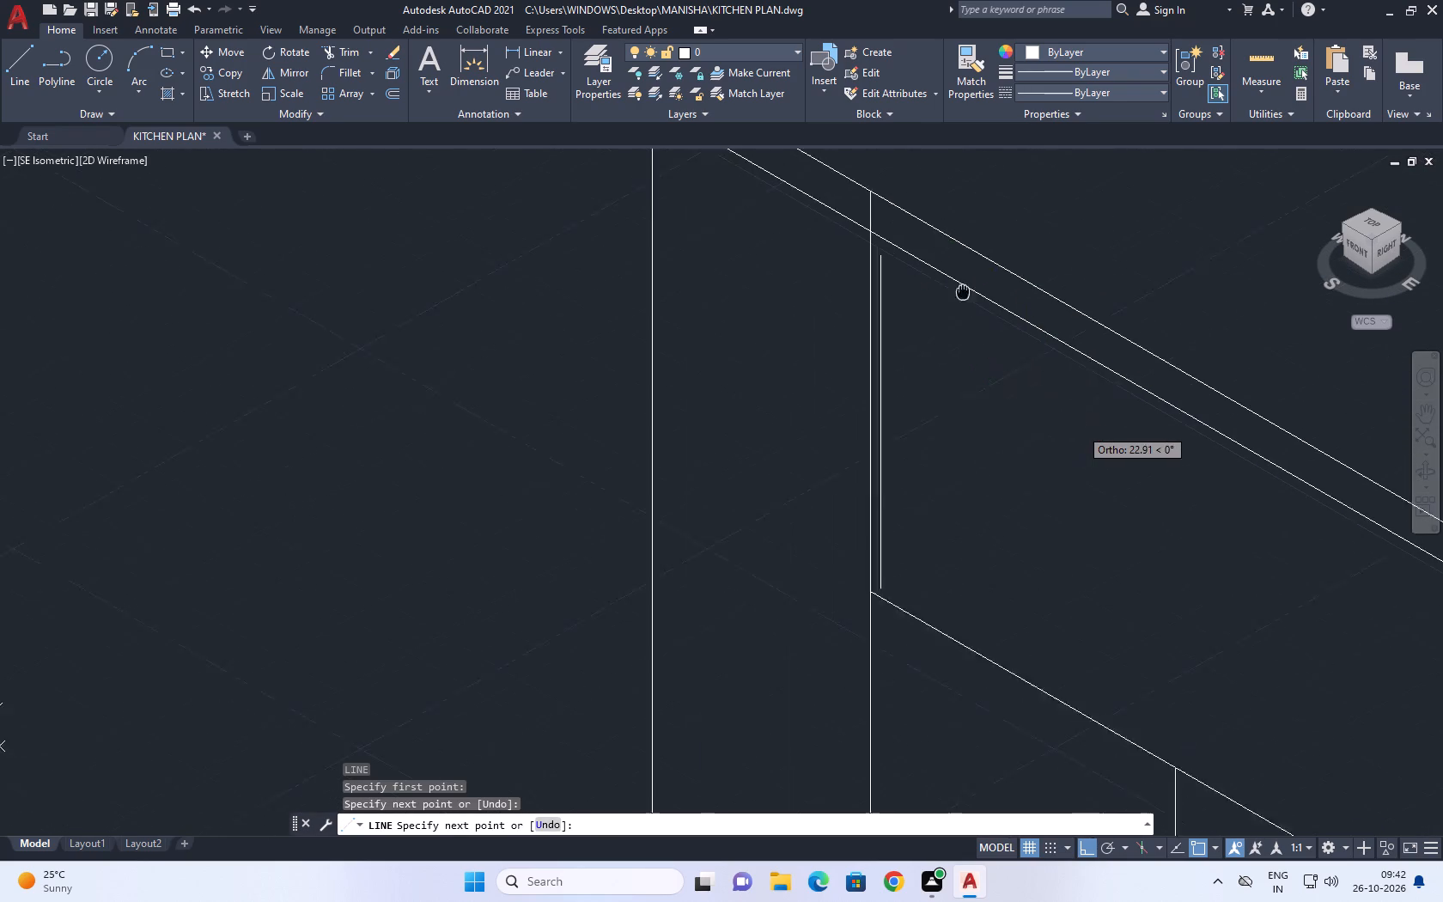
middle_click_drag(932, 259, 900, 232)
scroll(895, 232, "down", 2)
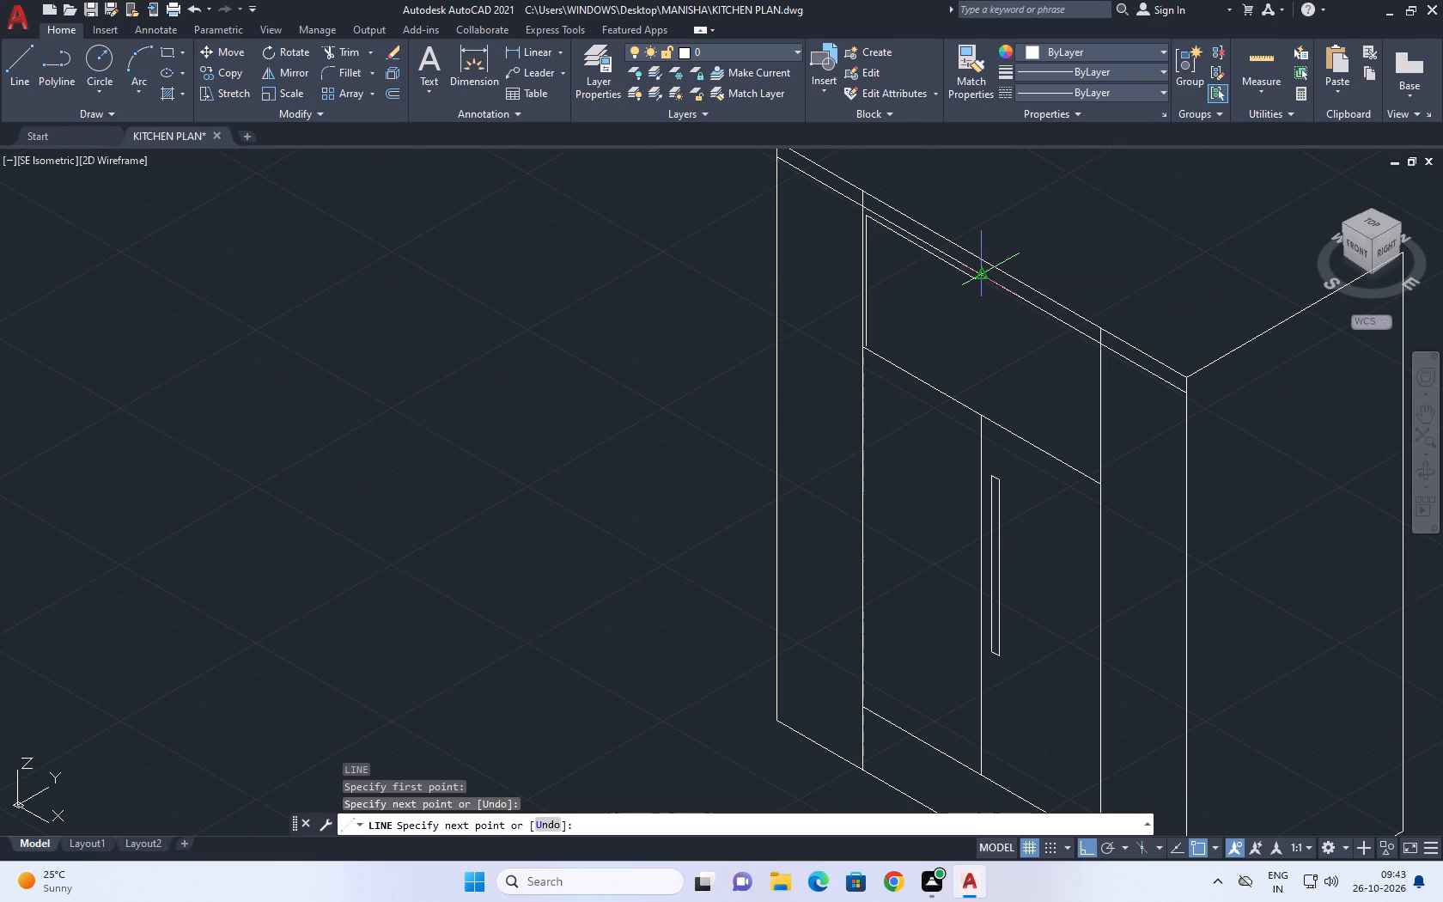
scroll(986, 277, "up", 2)
key("space")
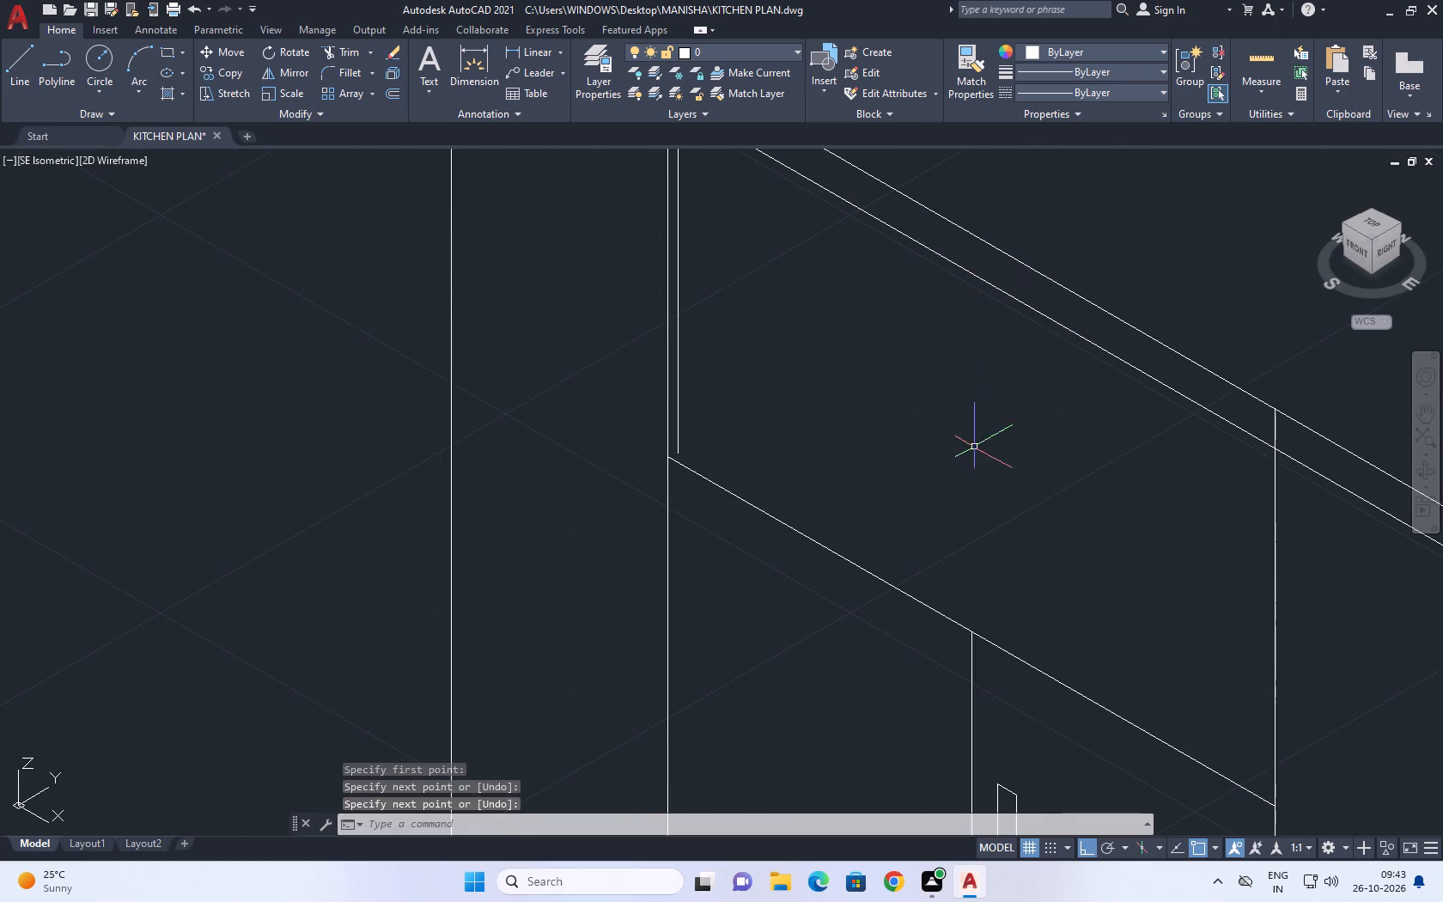
Draw a vertical line from the top of the middle dividing line up to the copied top line, splitting the upper panel.
key("l")
key("space")
left_click(968, 627)
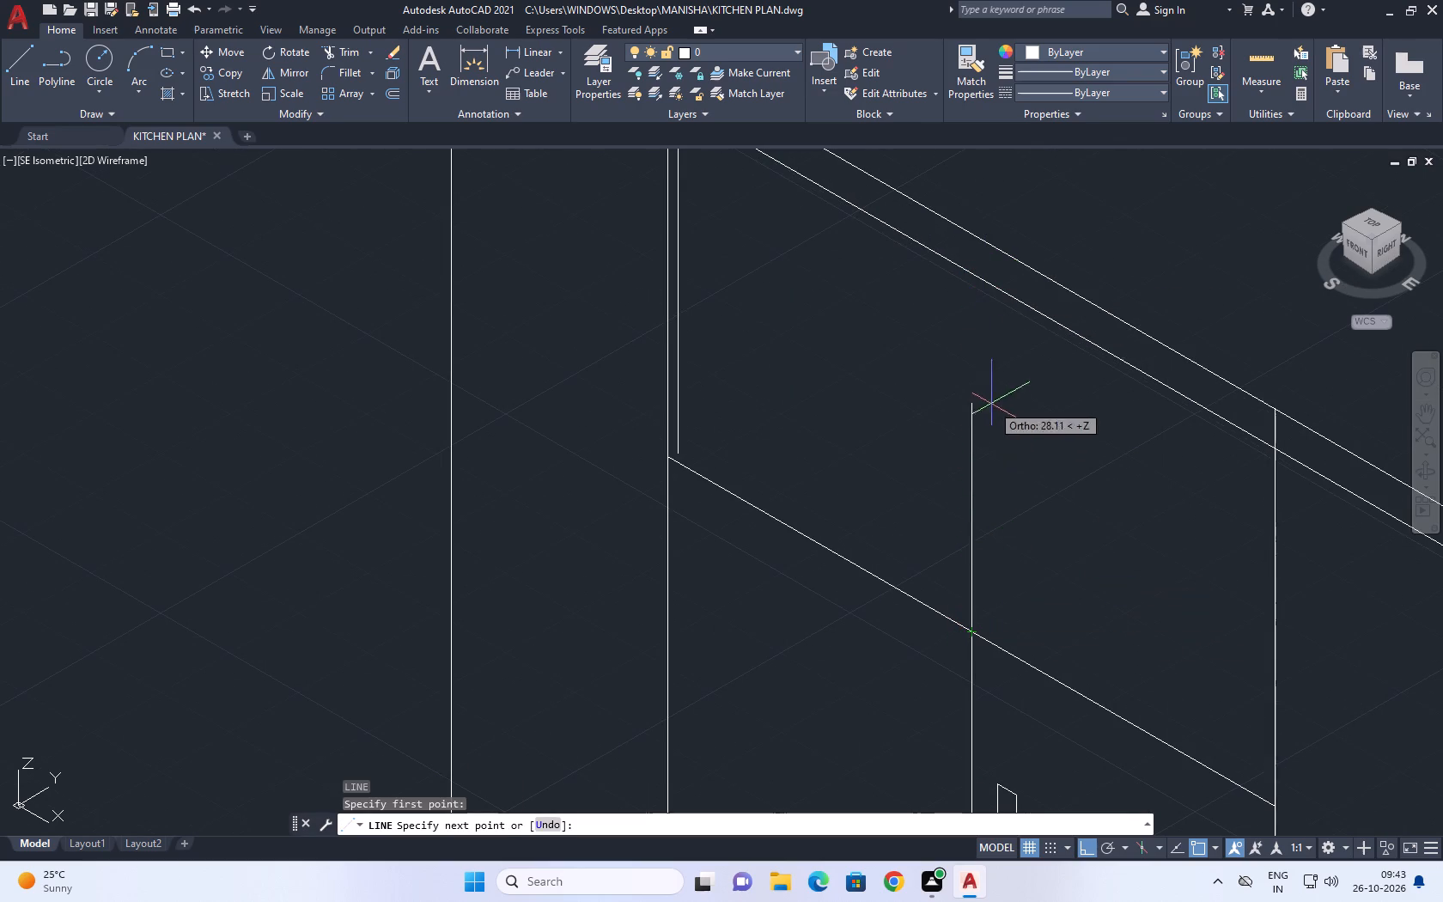
left_click(968, 278)
key("space")
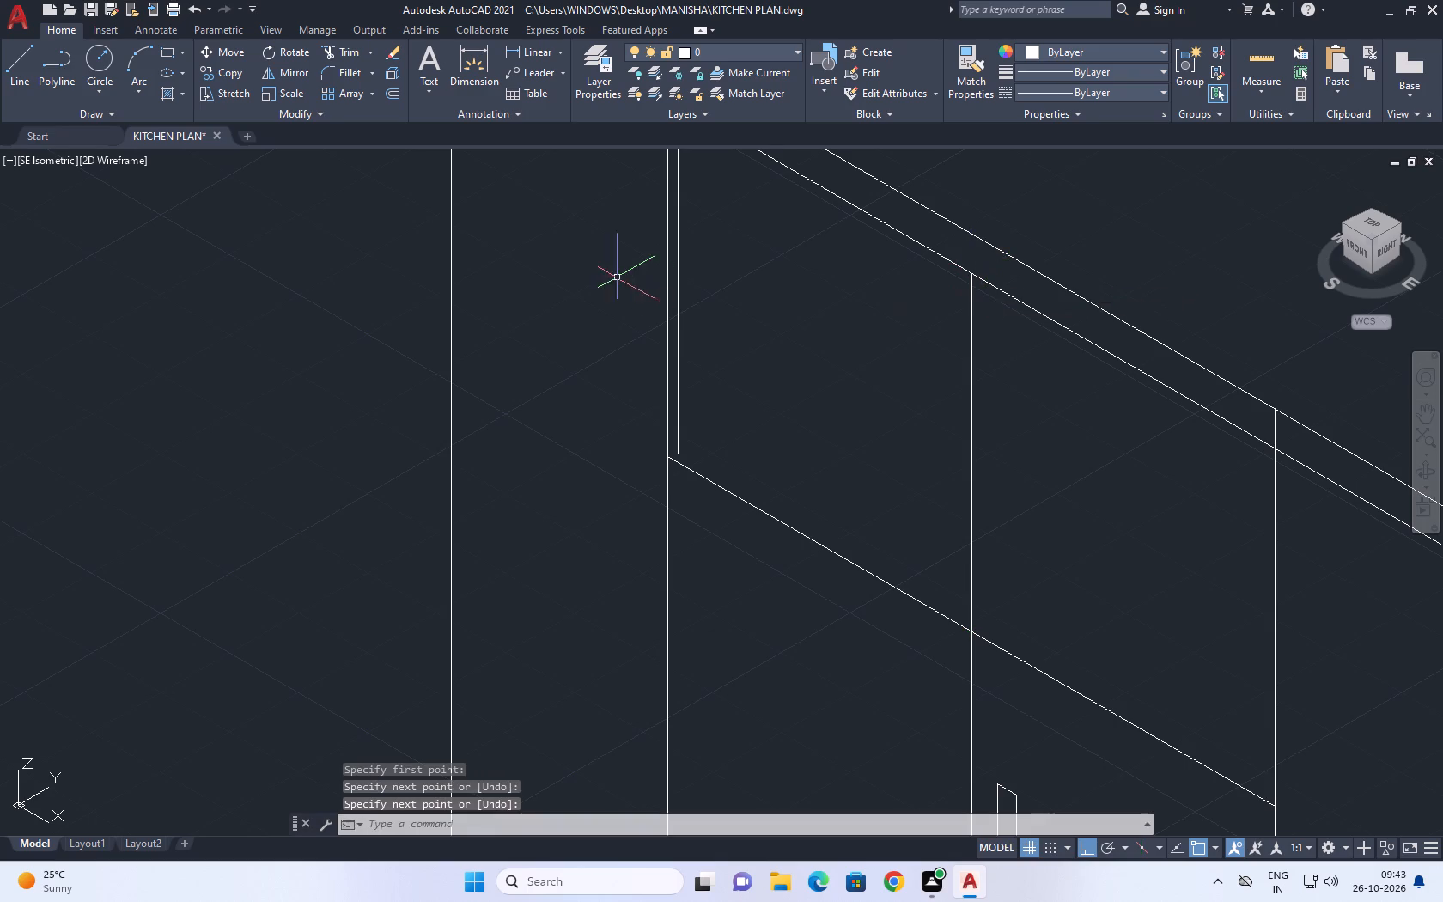
Draw a line about 55 units long along X from the short inner vertical's top end, extending past the upper panel's middle divider.
middle_click_drag(624, 299, 664, 463)
key("l")
key("space")
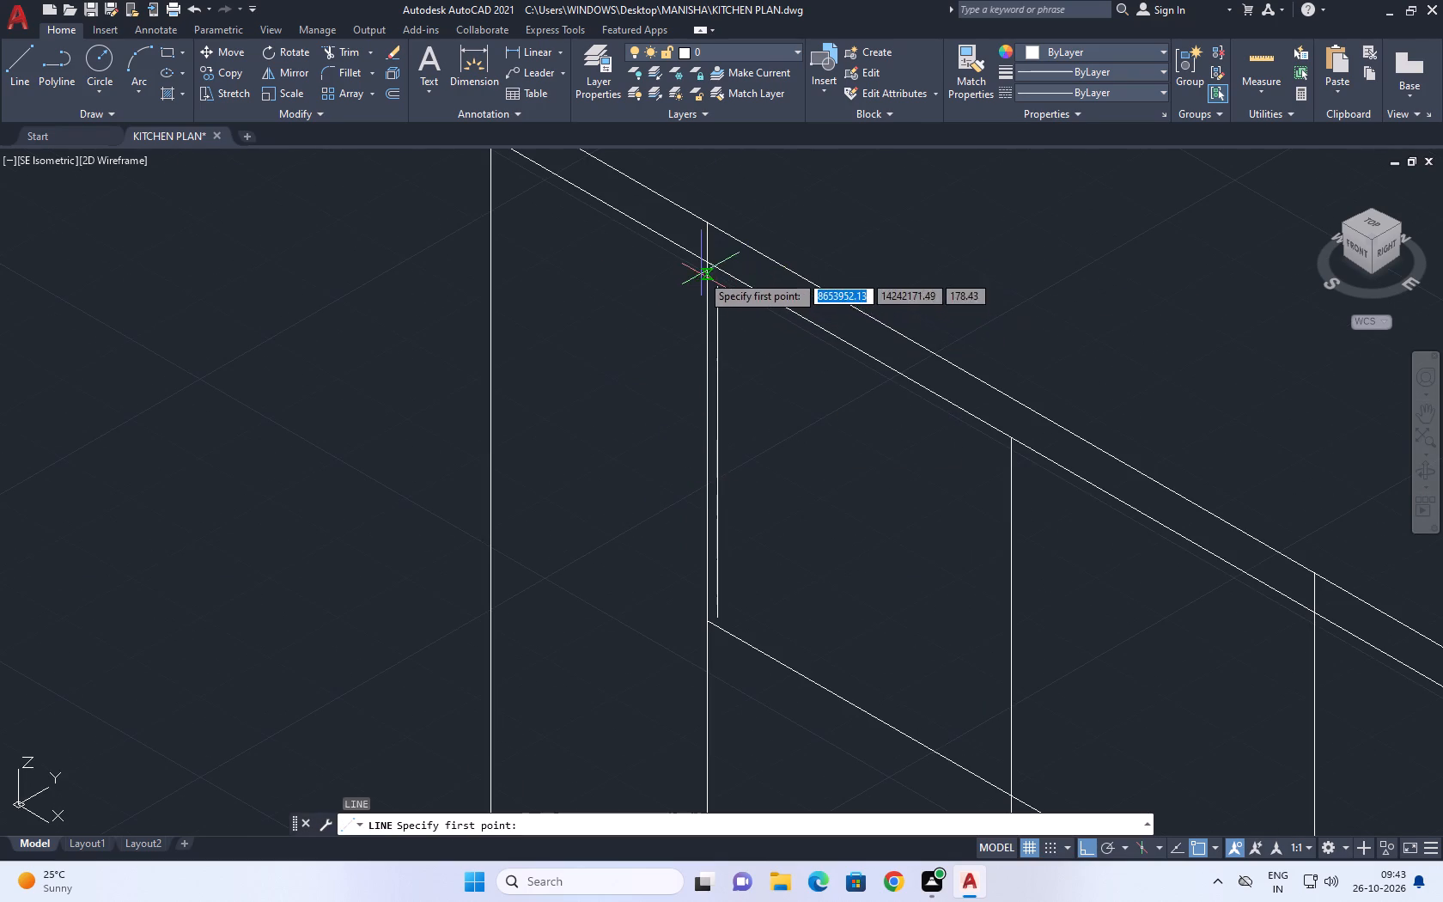
left_click(715, 281)
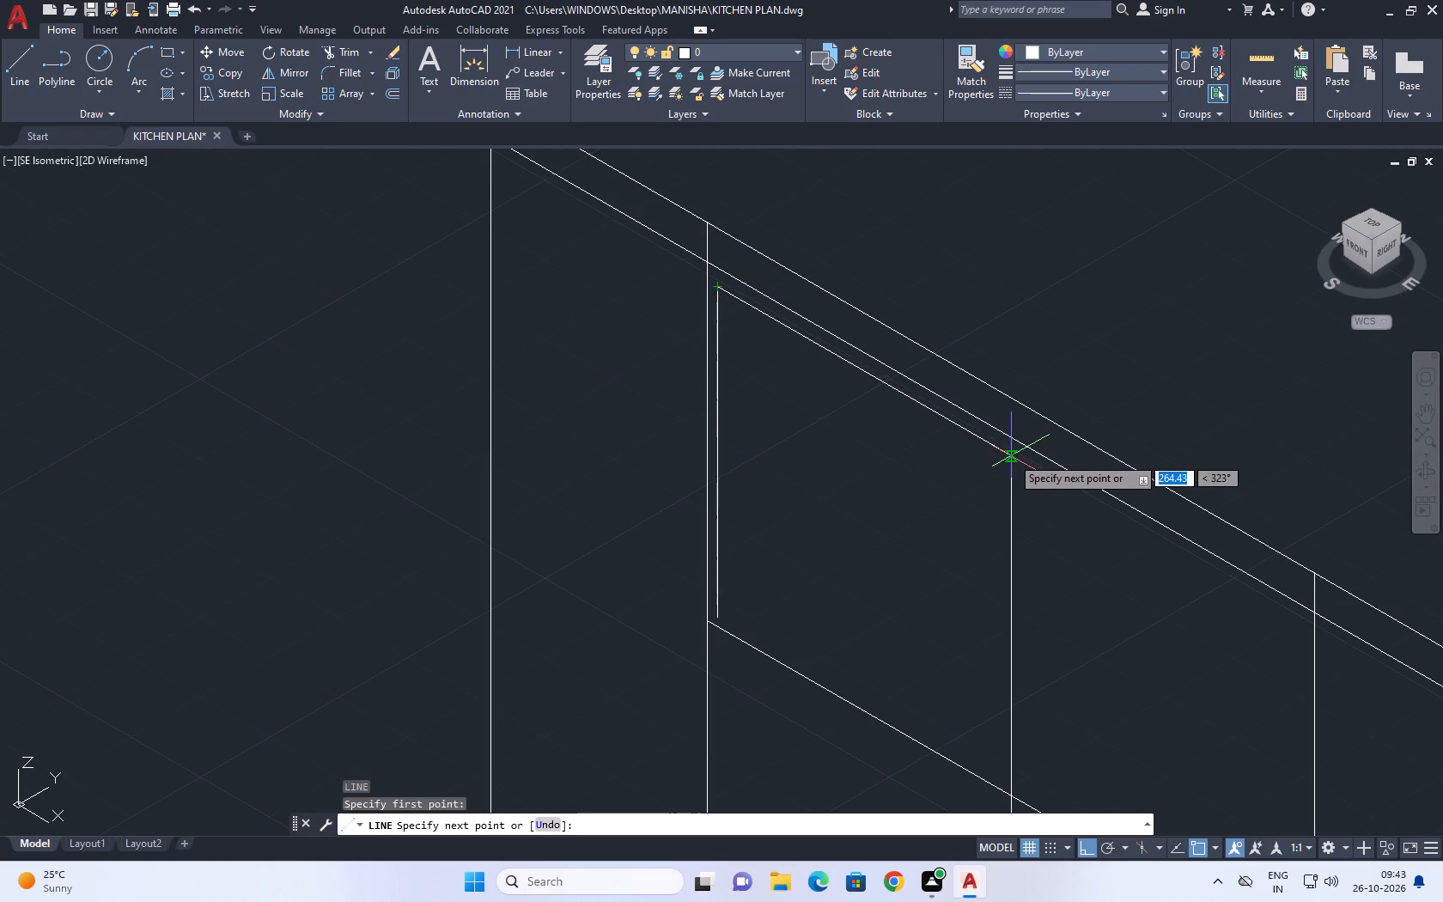
left_click(1085, 515)
key("space")
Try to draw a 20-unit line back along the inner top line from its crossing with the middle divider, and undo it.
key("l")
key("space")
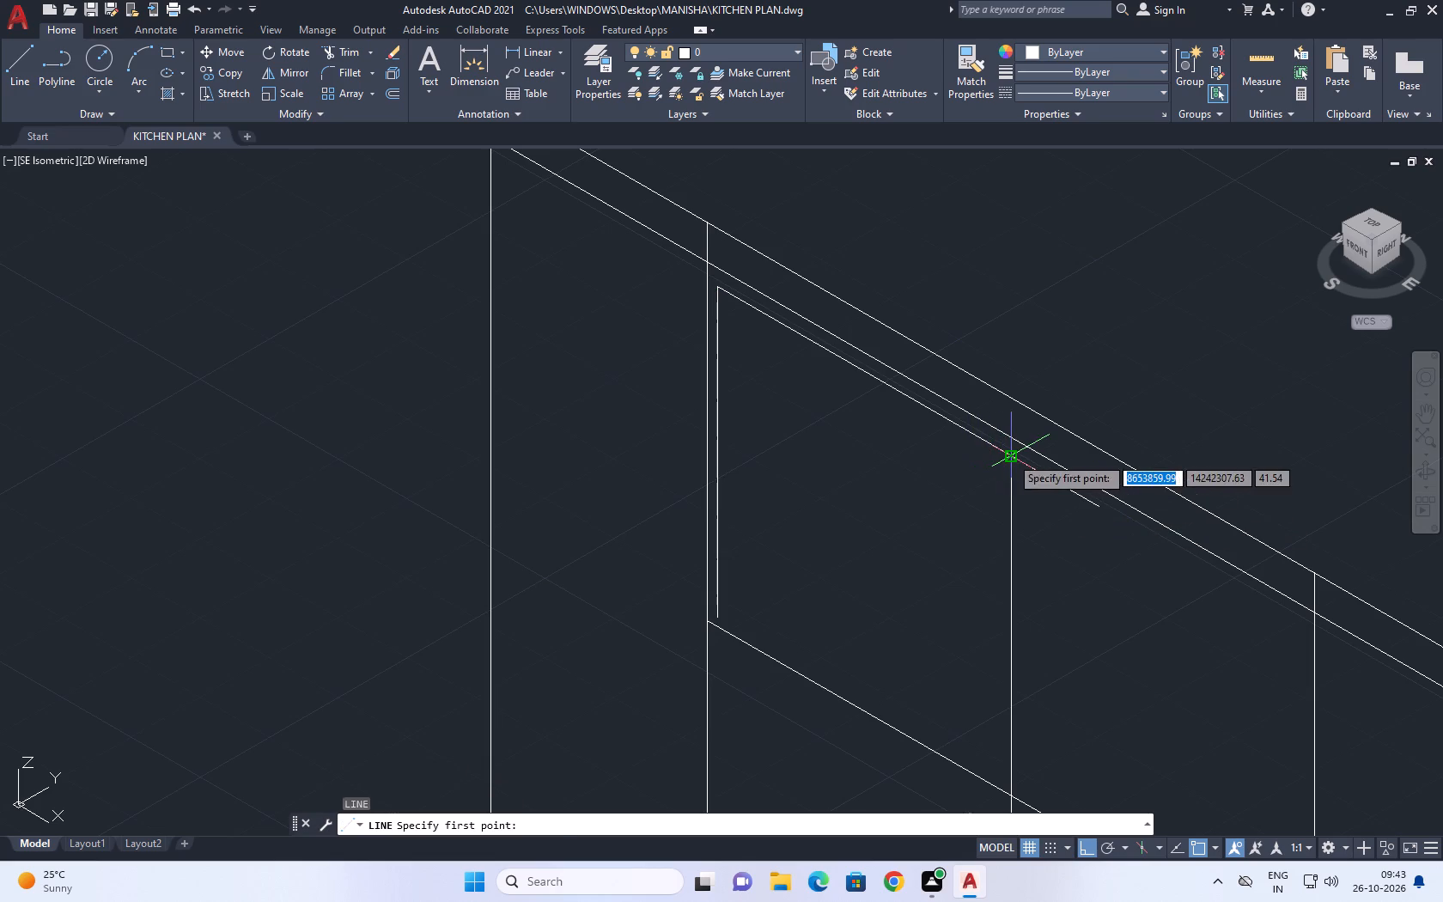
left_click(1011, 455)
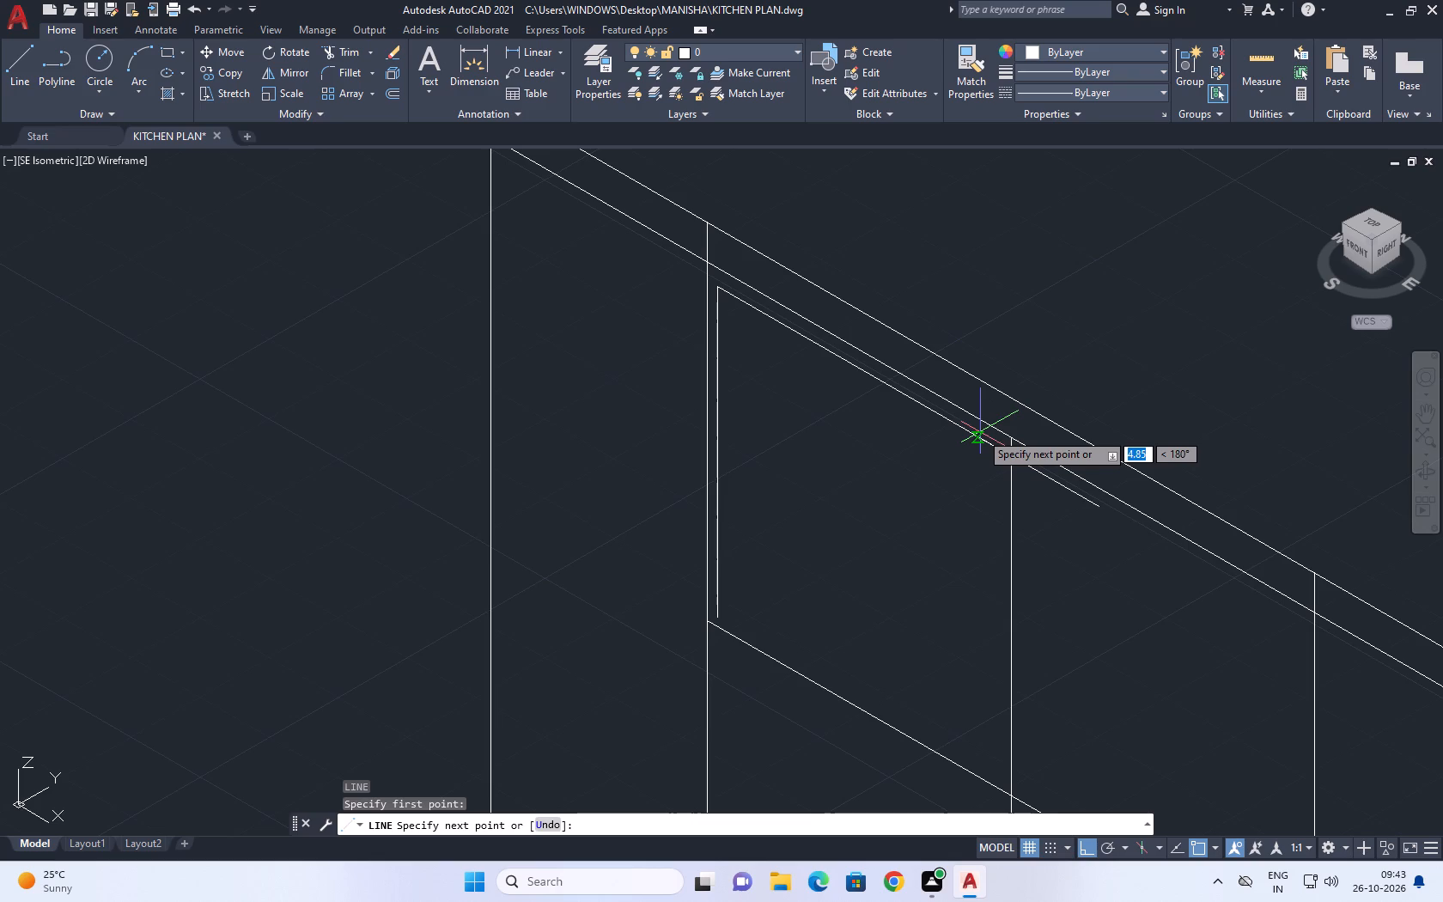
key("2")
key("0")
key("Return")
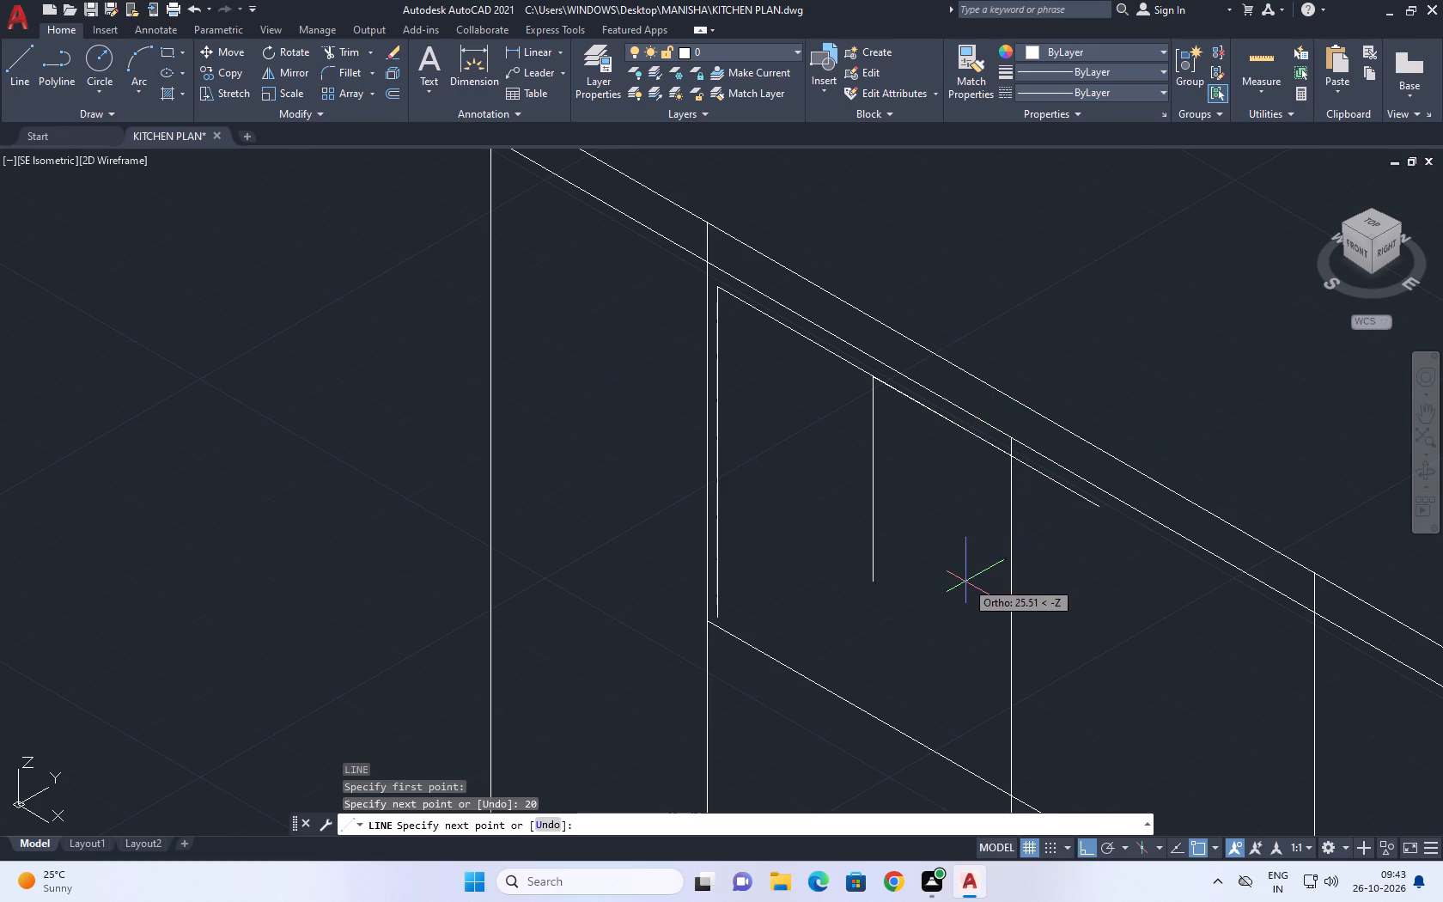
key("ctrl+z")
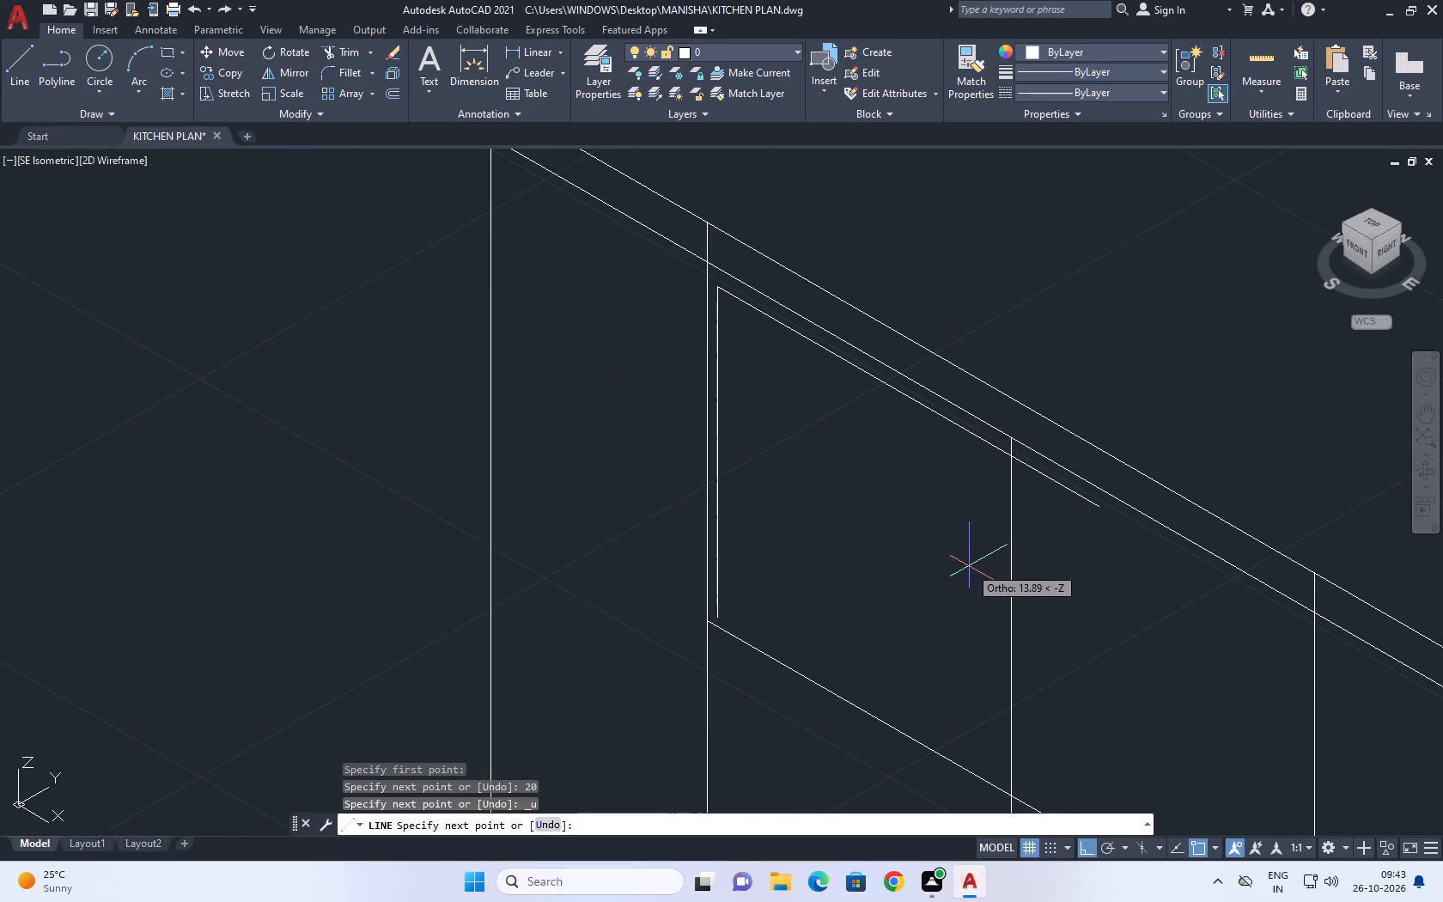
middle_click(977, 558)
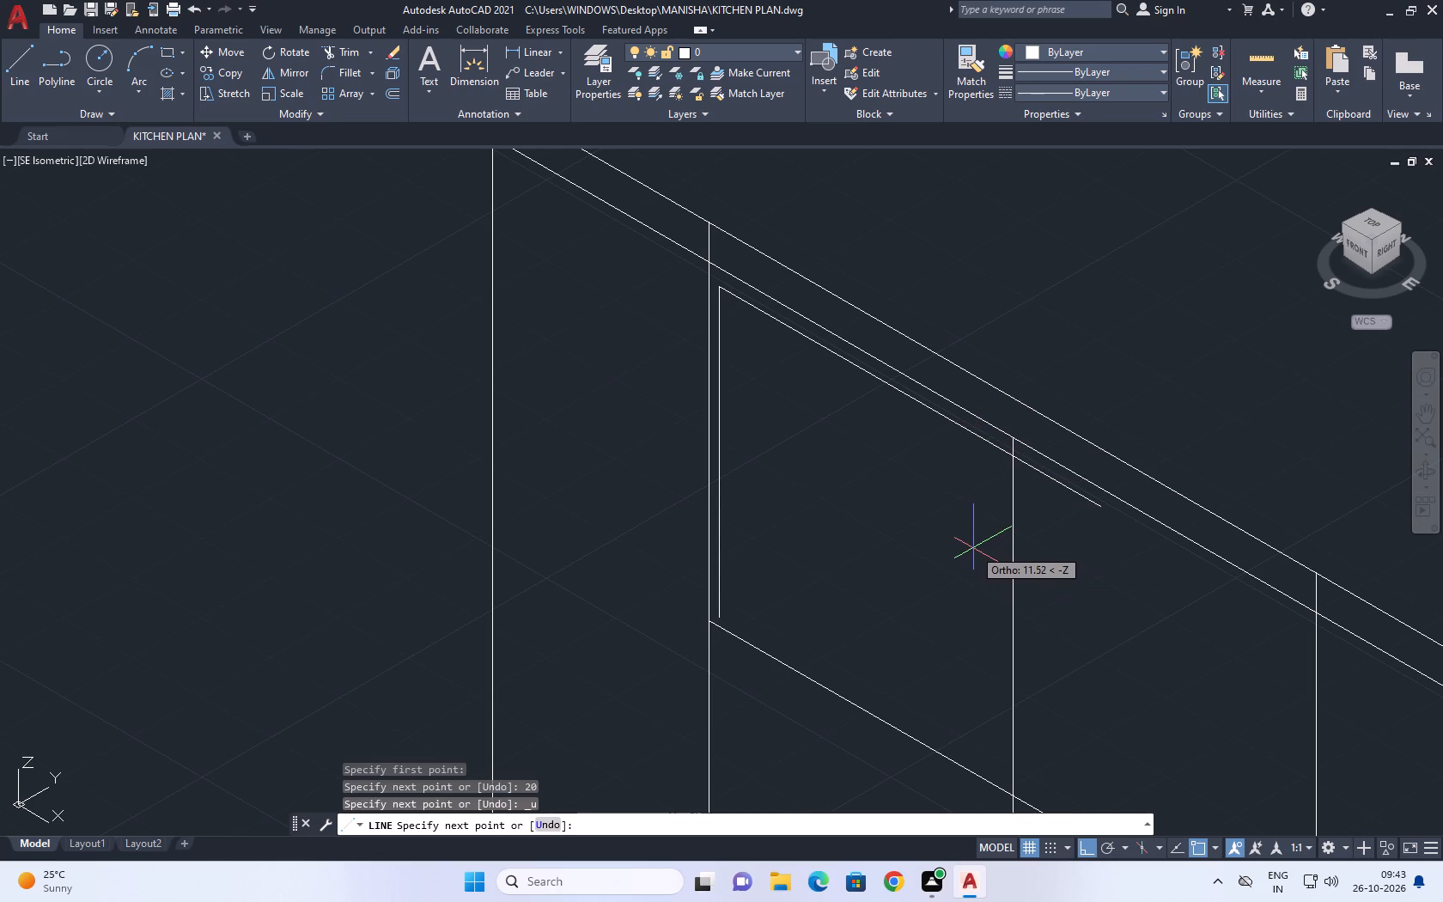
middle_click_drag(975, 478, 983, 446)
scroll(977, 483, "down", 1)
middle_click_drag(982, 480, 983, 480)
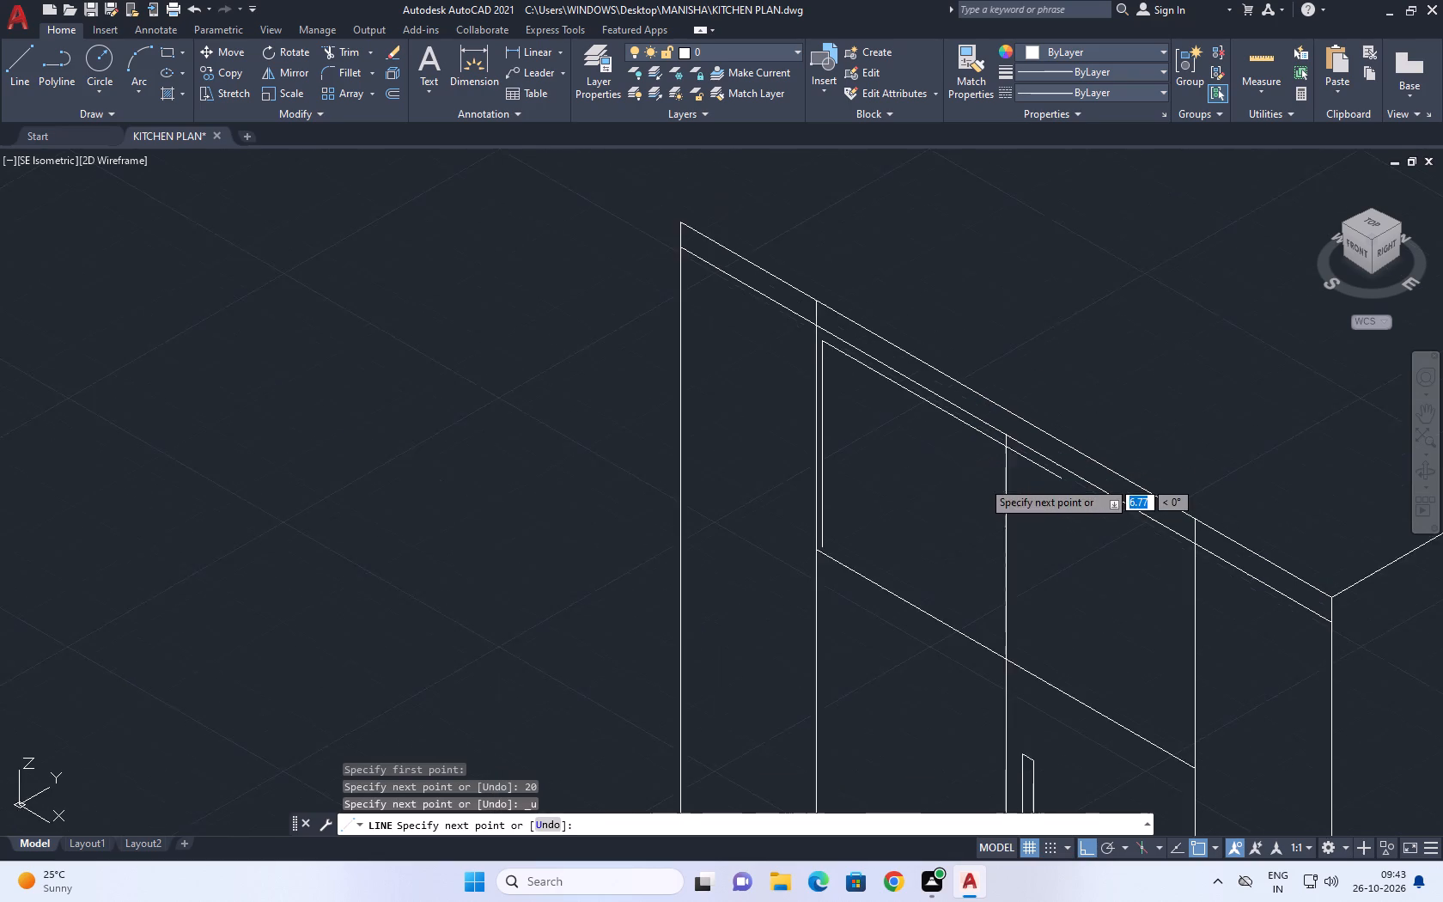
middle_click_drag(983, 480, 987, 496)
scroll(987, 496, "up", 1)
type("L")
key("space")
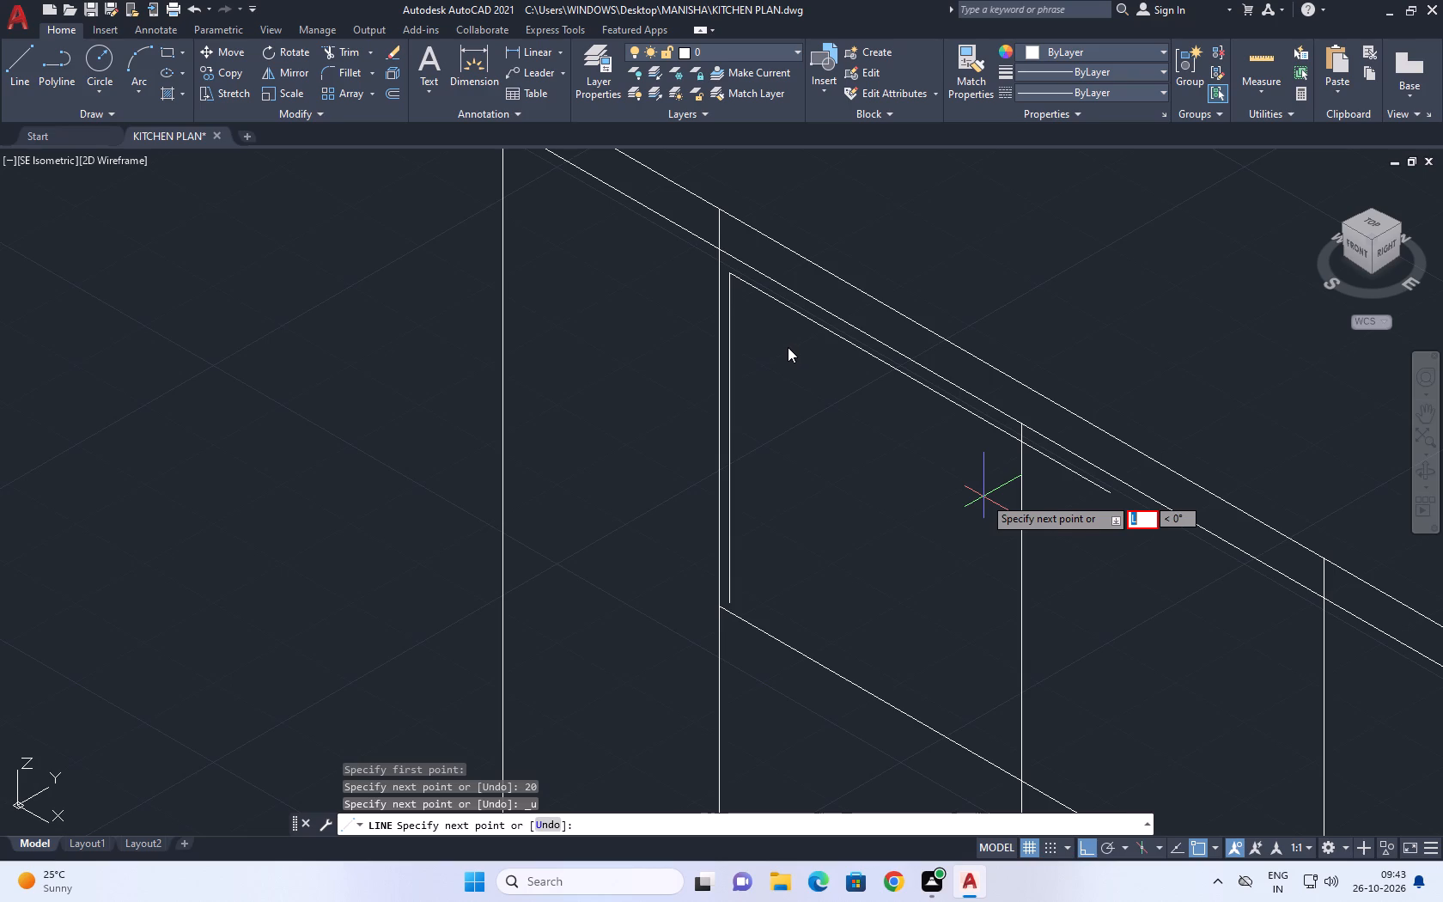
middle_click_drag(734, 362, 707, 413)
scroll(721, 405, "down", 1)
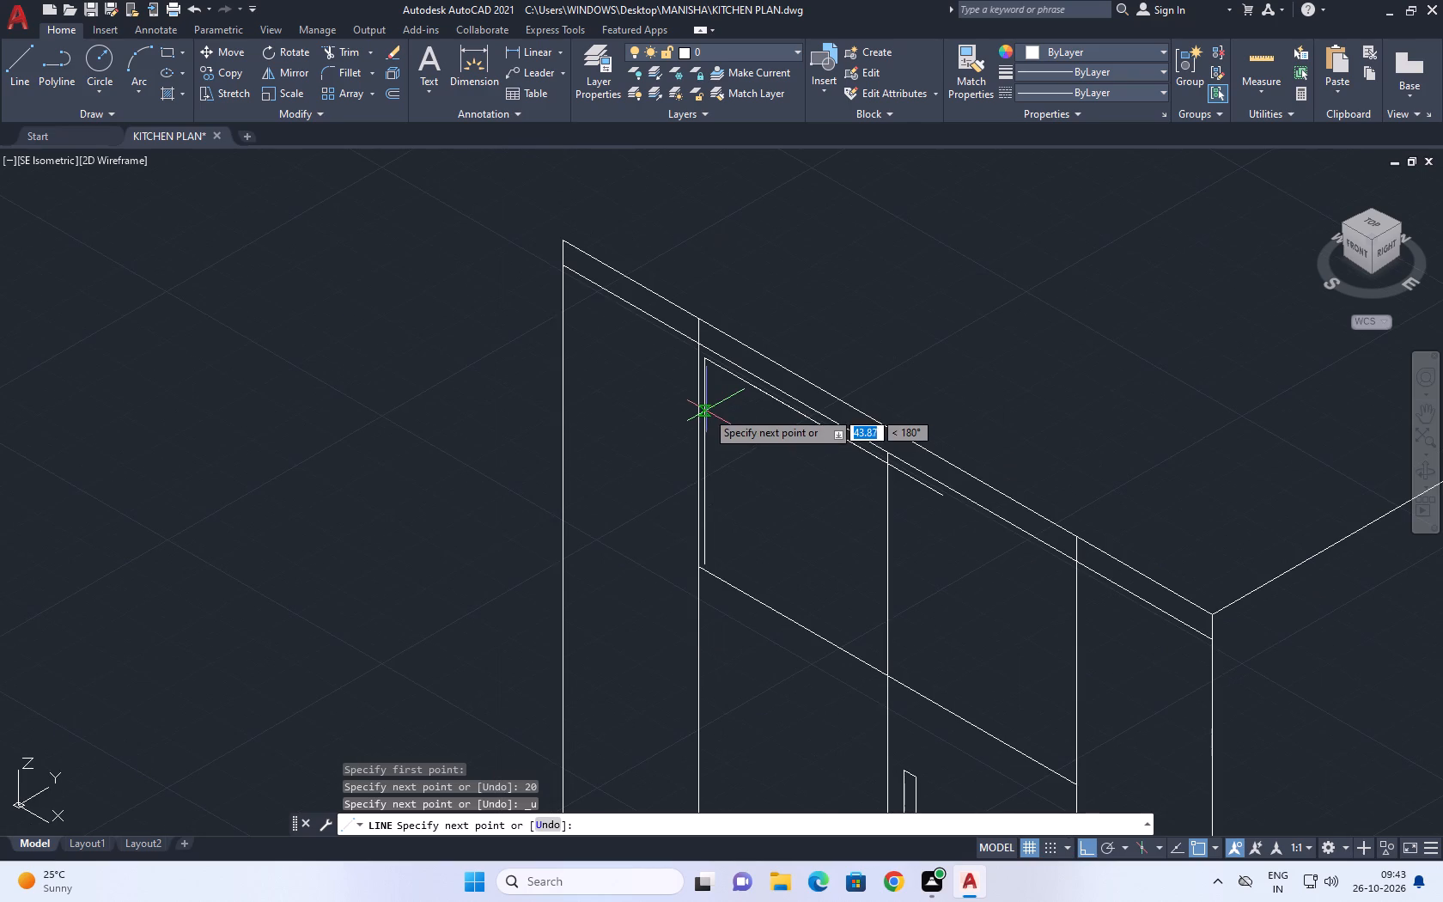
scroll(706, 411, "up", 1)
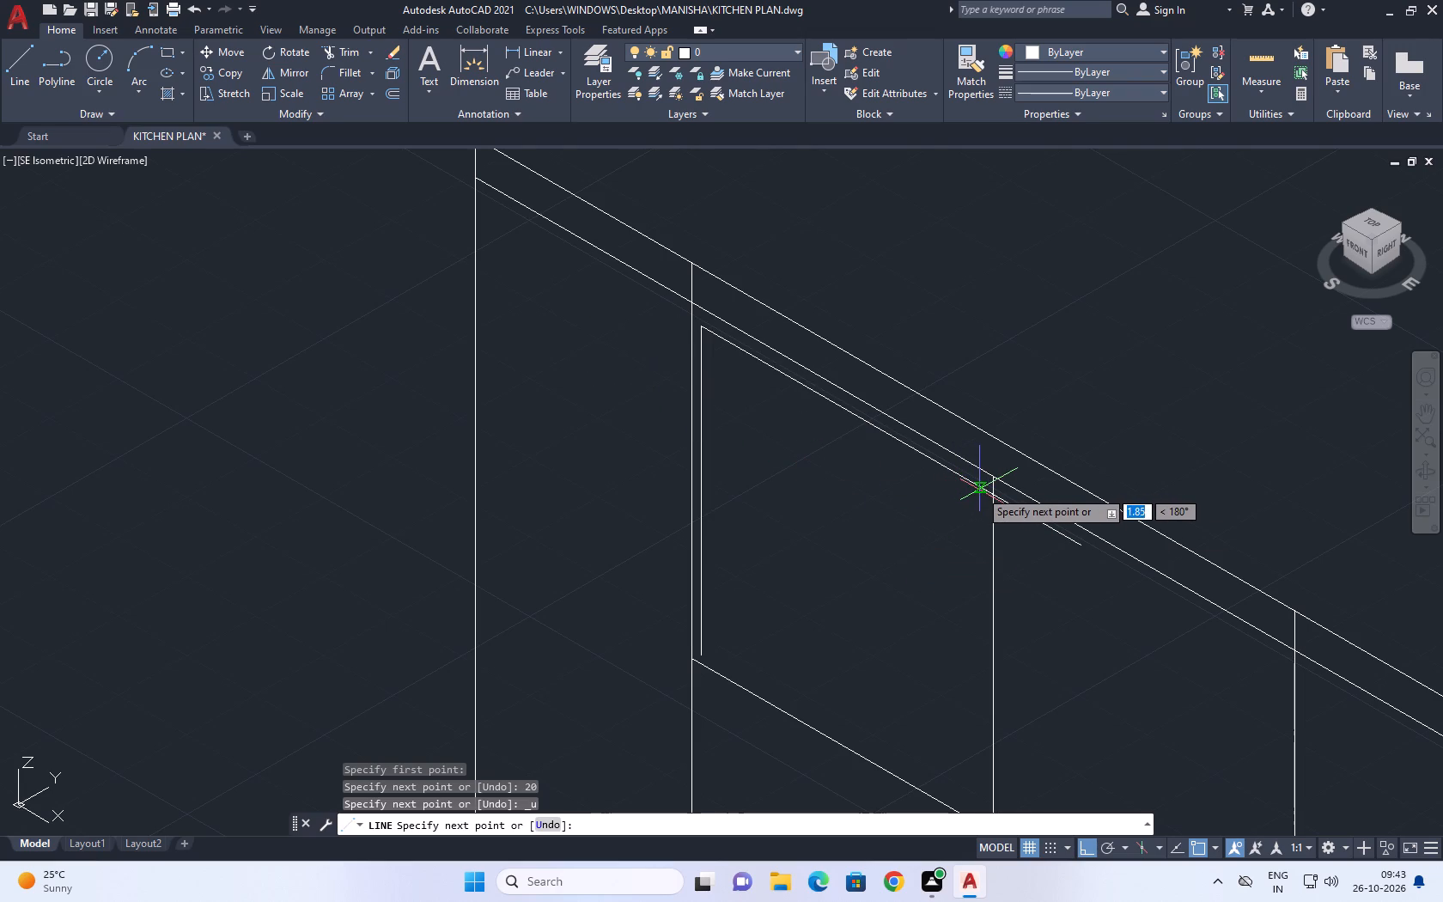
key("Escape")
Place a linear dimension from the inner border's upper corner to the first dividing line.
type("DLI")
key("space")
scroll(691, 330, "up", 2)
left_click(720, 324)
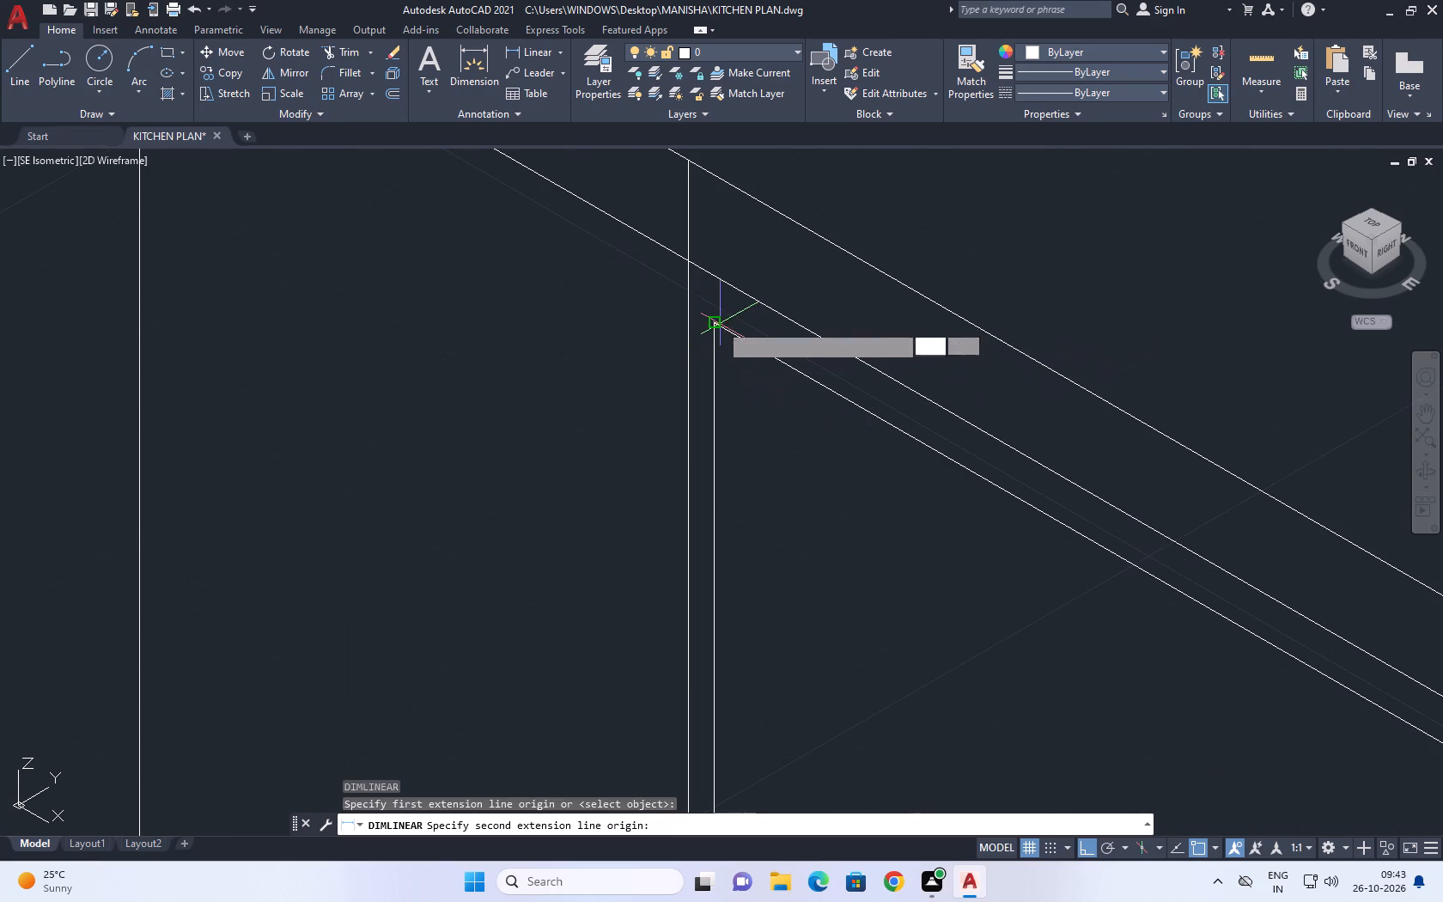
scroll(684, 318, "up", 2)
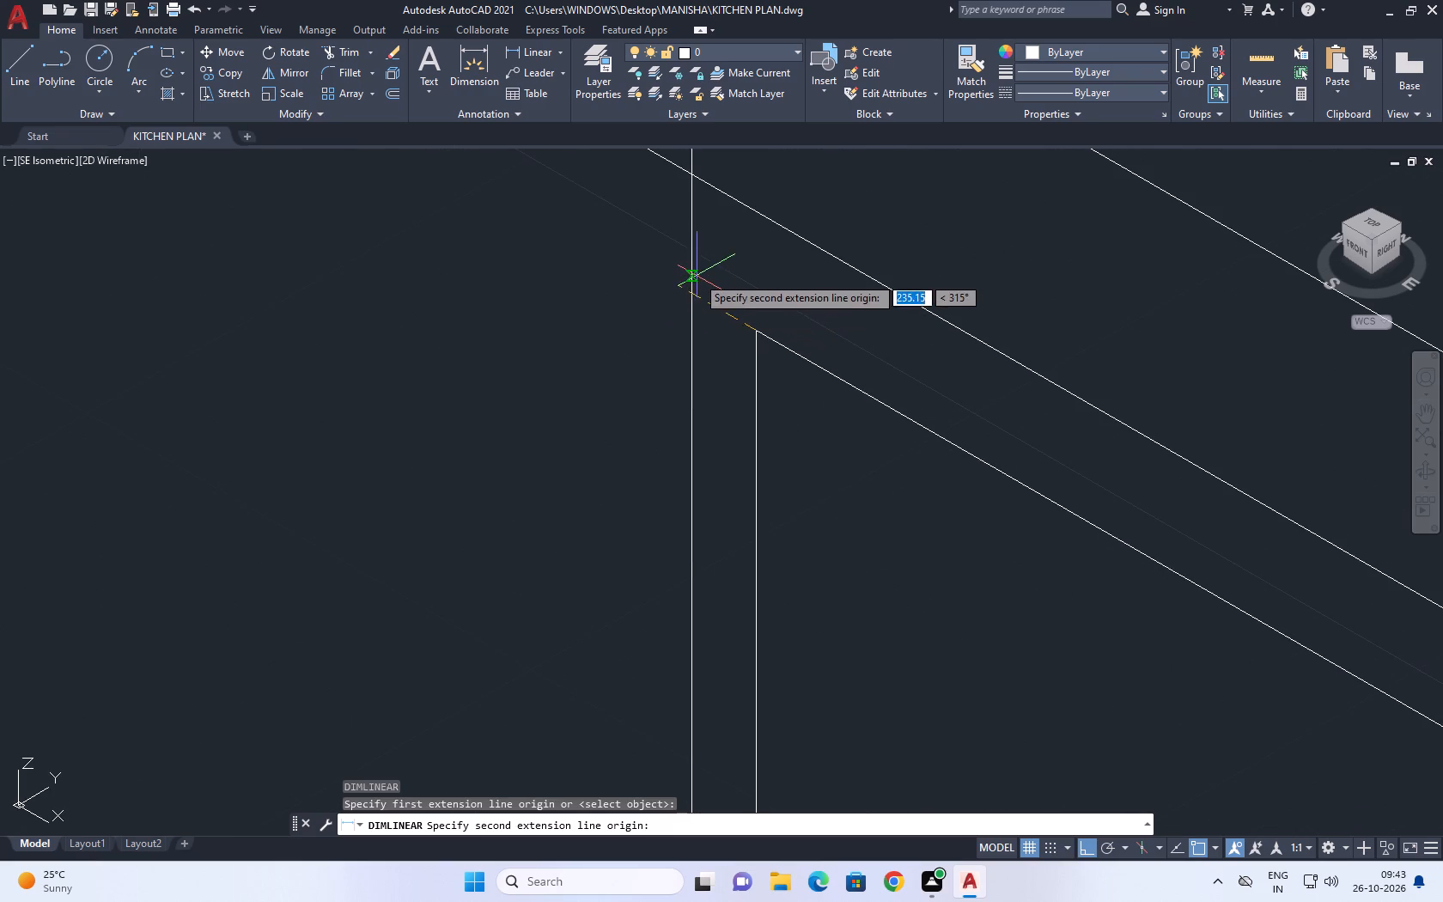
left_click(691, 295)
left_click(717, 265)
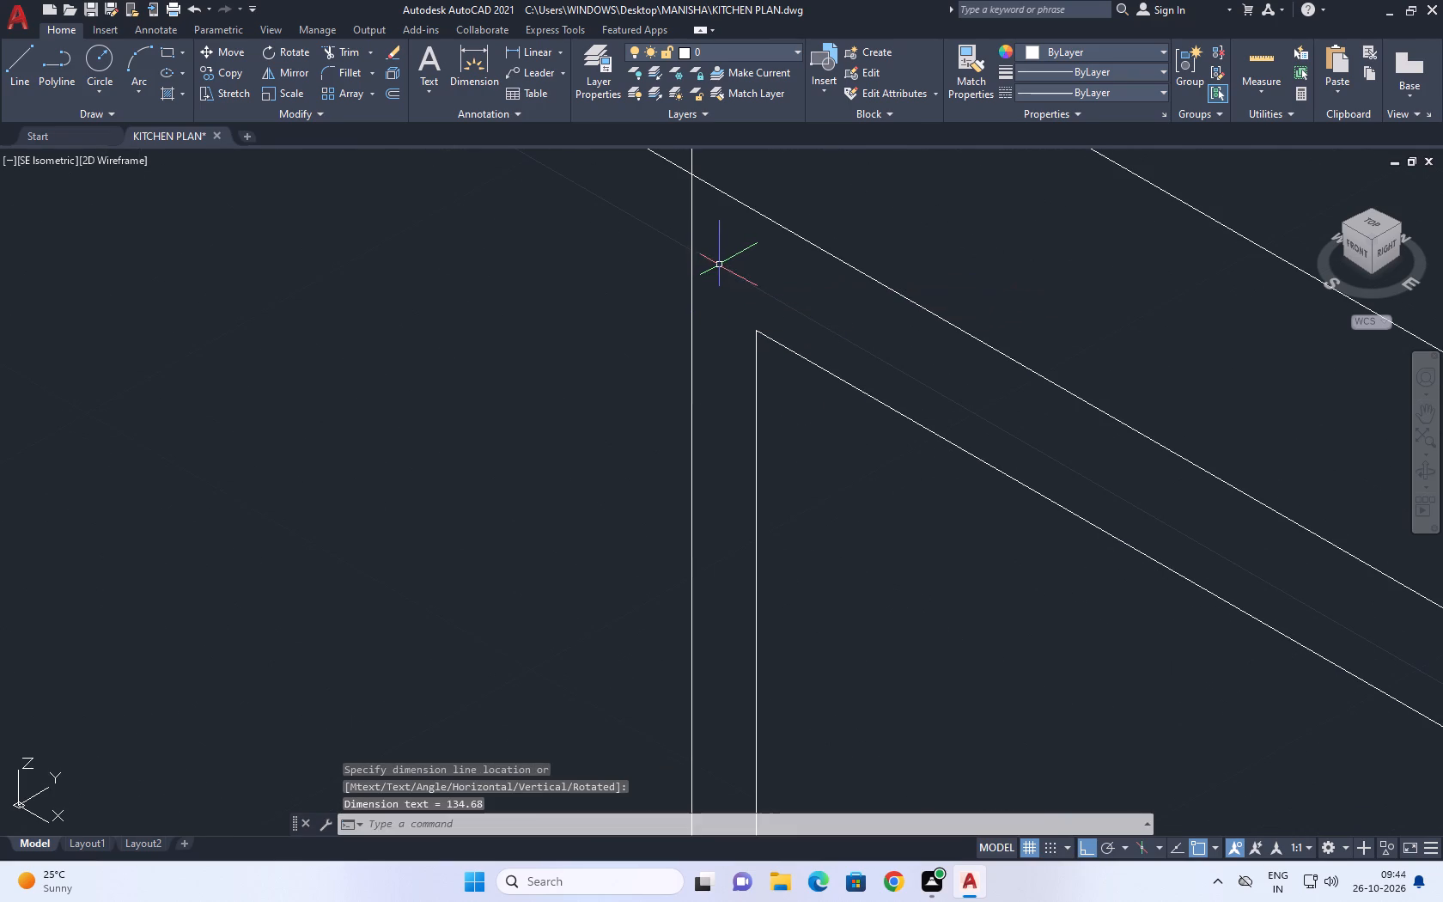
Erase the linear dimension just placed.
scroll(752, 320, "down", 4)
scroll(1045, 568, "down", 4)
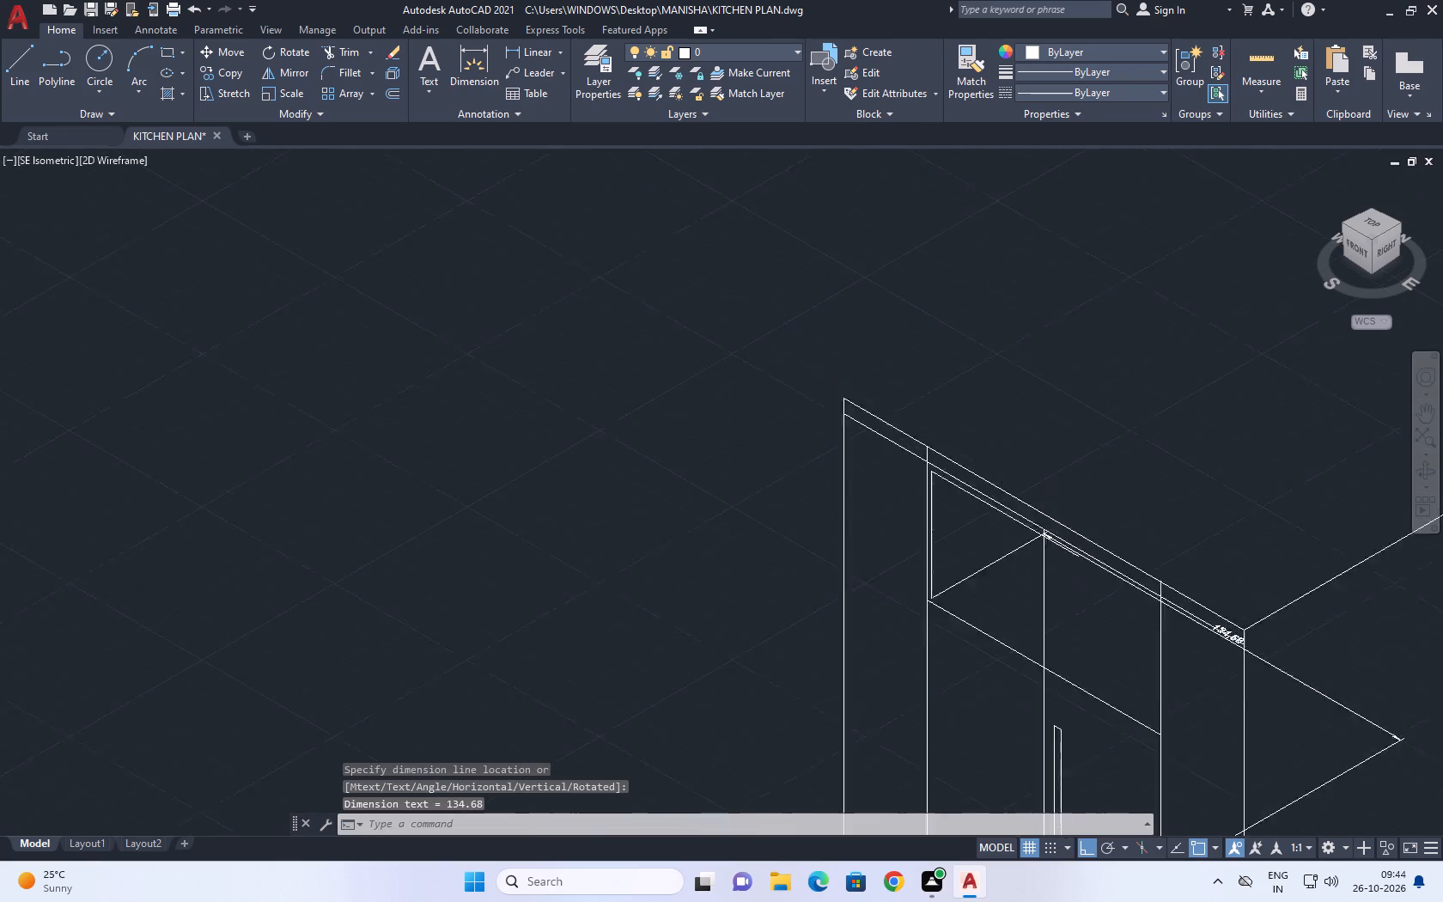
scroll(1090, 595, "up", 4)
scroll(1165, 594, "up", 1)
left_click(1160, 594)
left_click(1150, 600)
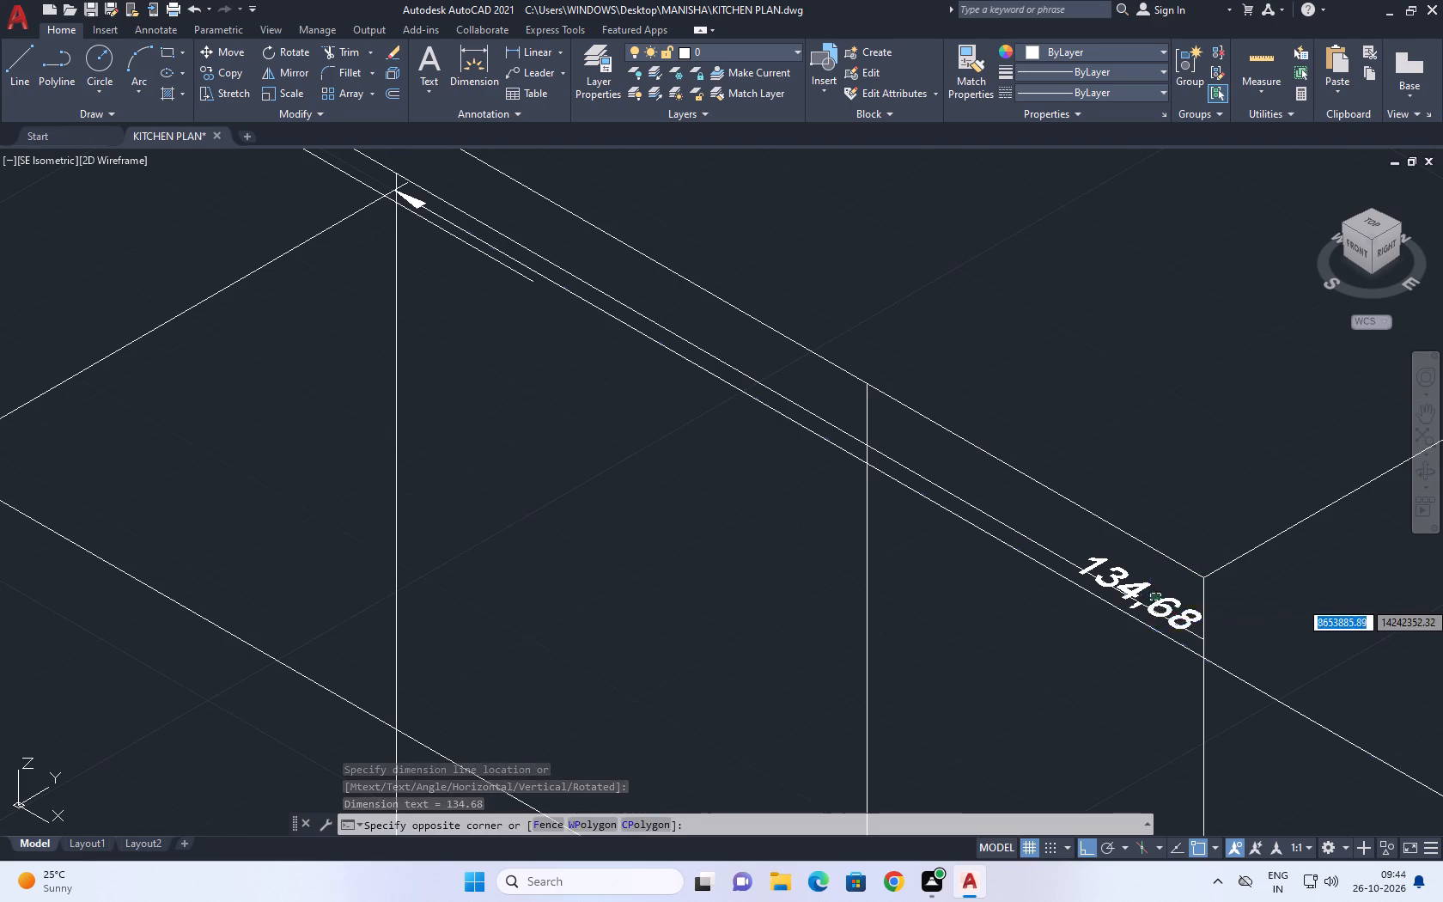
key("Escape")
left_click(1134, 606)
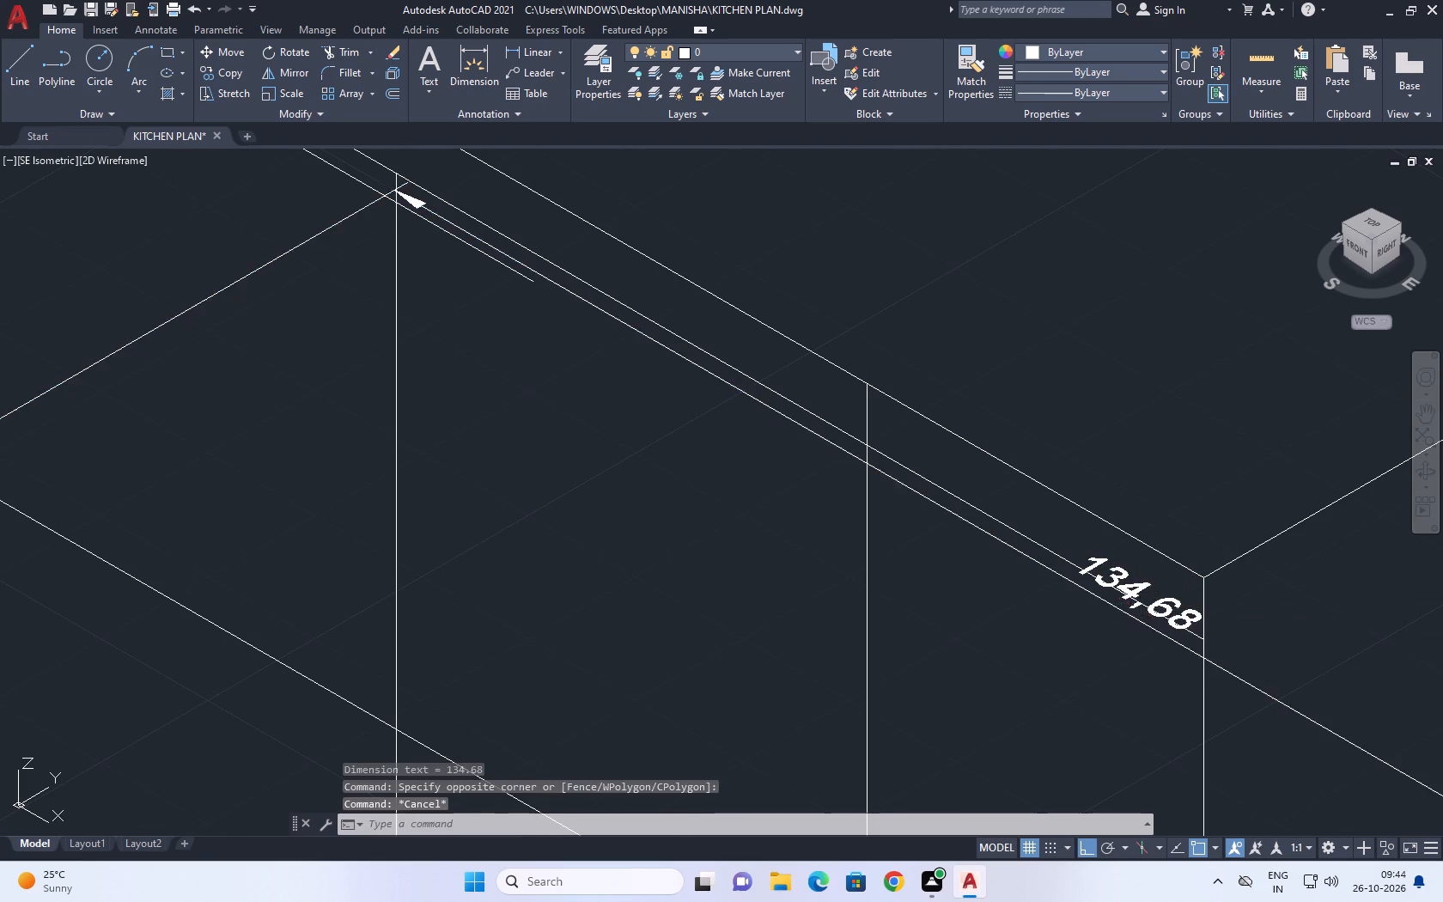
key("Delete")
Draw a short line back from the inner top line's crossing with the middle divider, continuing vertically to just below the crossline.
scroll(1121, 576, "down", 5)
scroll(1040, 491, "down", 1)
middle_click_drag(1040, 491, 1015, 509)
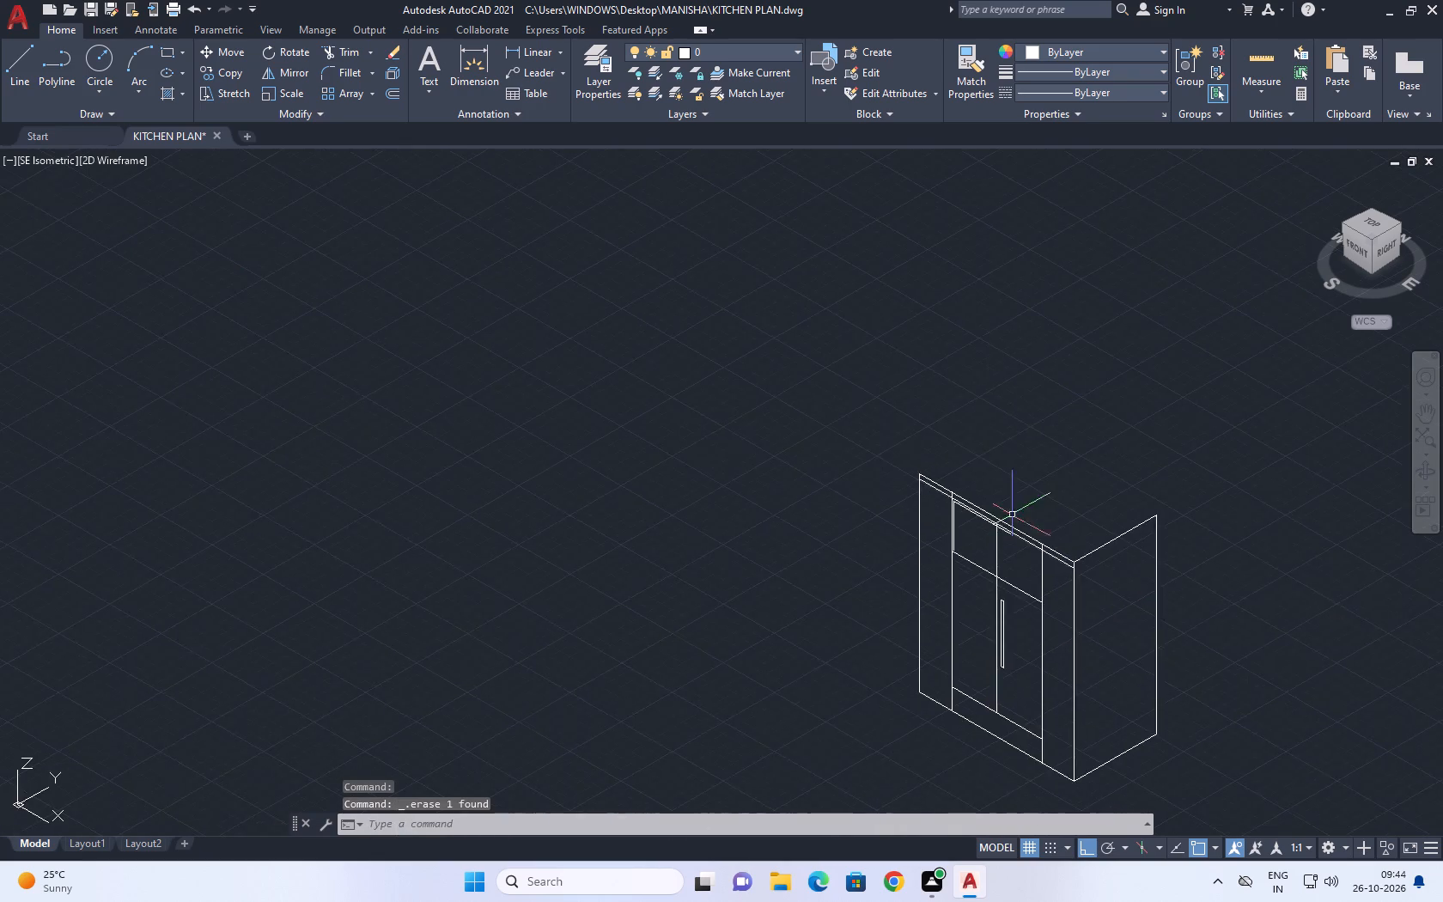
scroll(1061, 561, "up", 2)
scroll(851, 504, "up", 1)
middle_click_drag(855, 504, 874, 543)
scroll(935, 511, "up", 1)
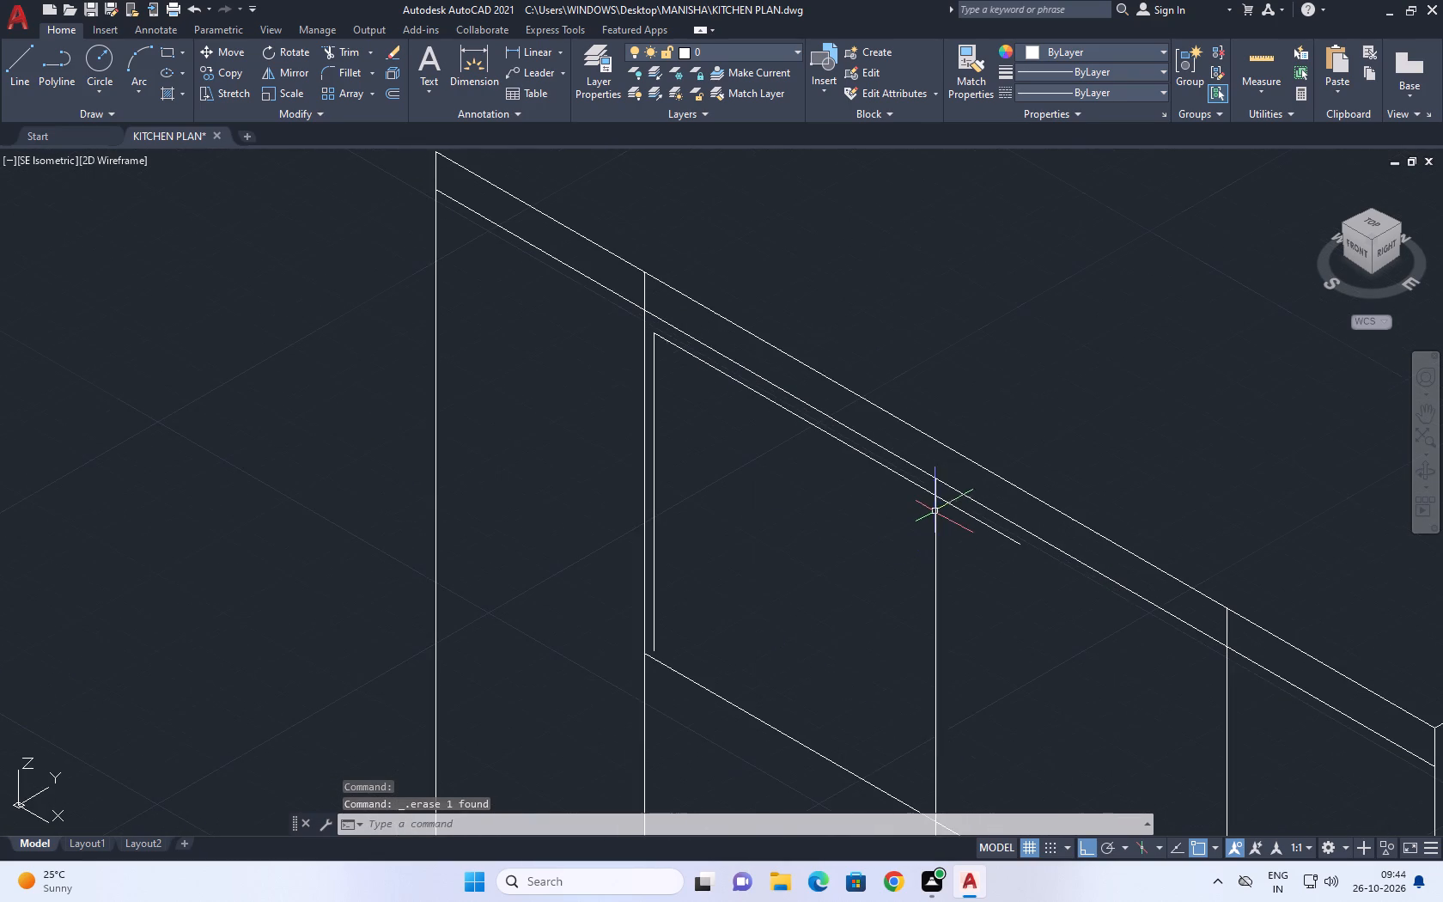
type("L")
key("space")
scroll(931, 493, "up", 1)
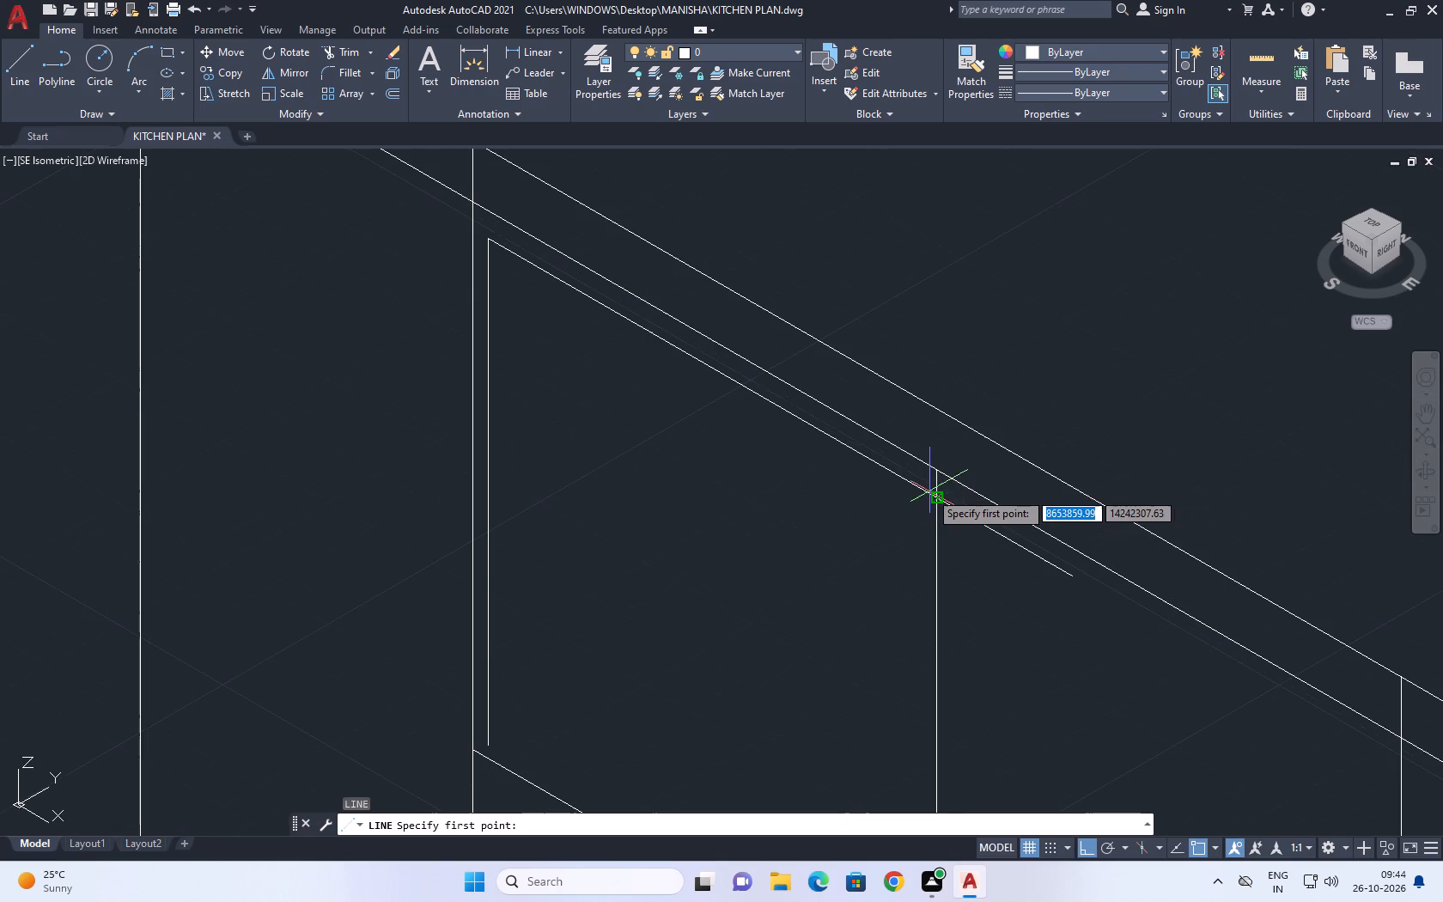
left_click(935, 498)
left_click(915, 485)
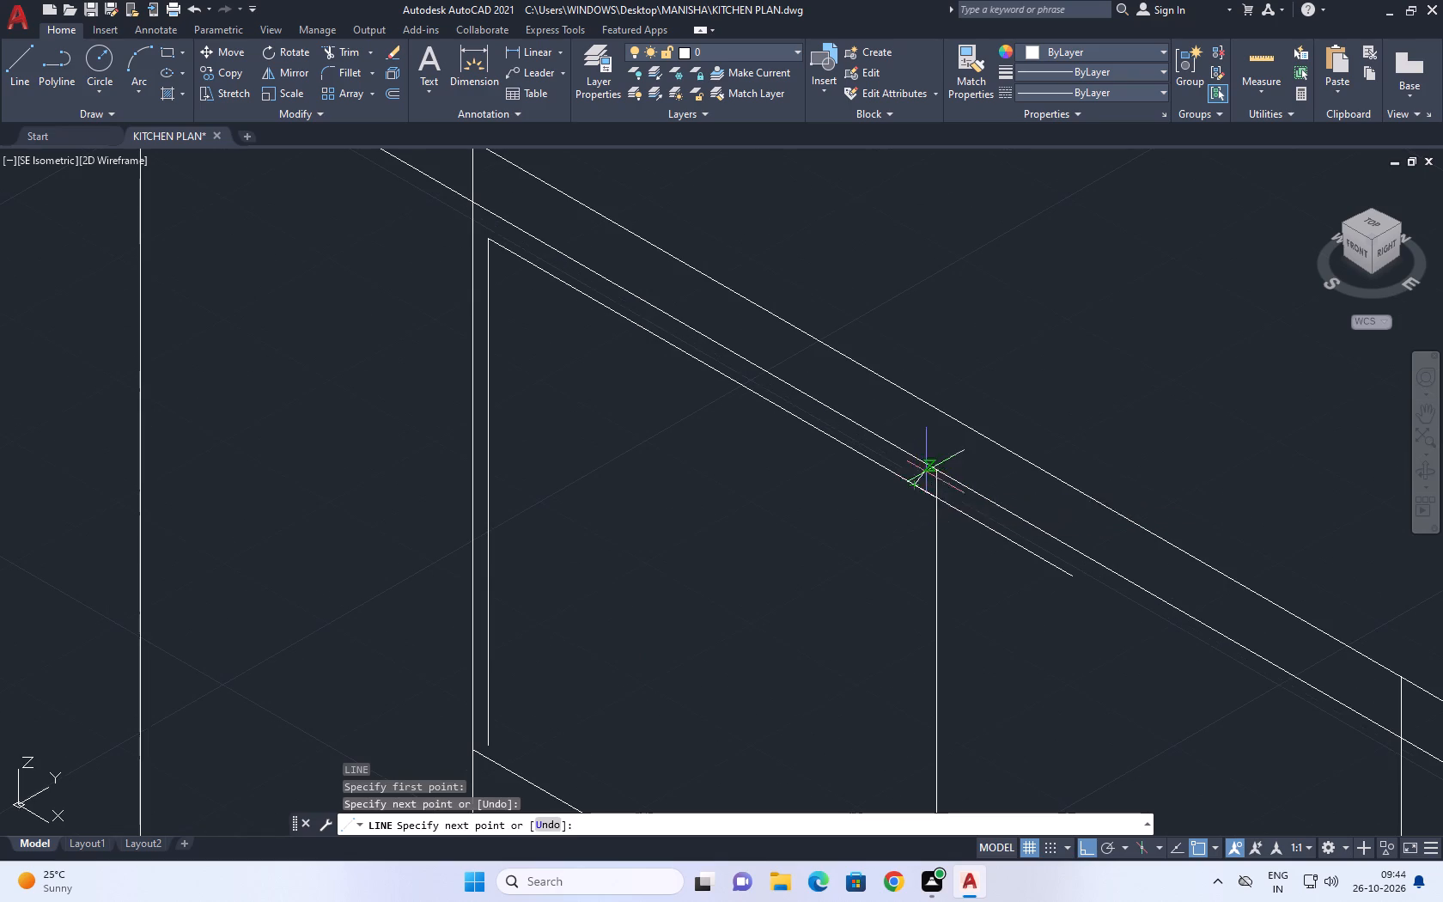
scroll(928, 472, "down", 4)
scroll(913, 555, "up", 3)
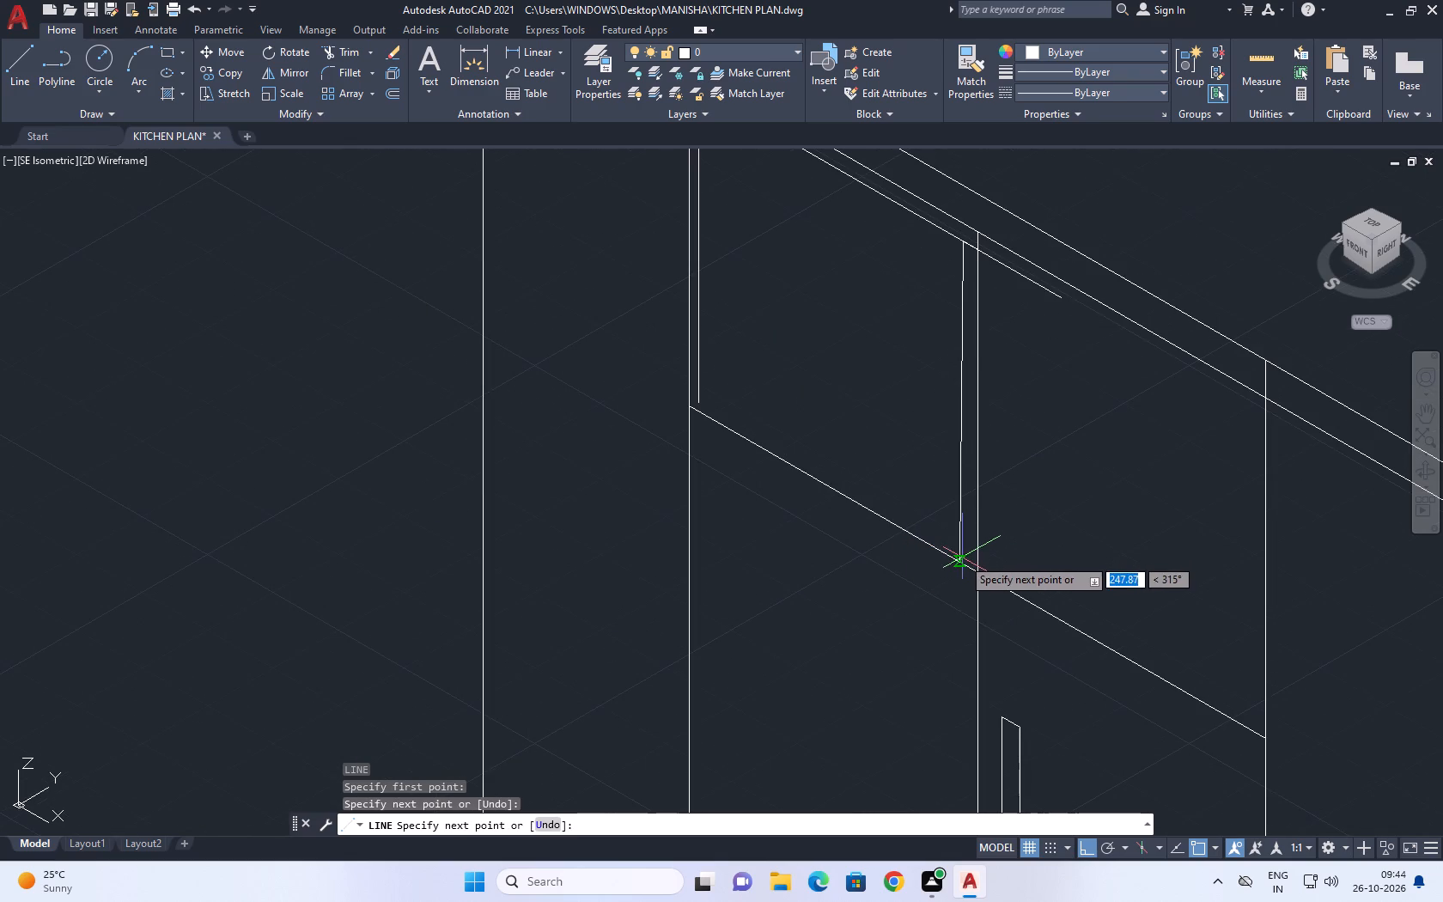
scroll(962, 558, "up", 1)
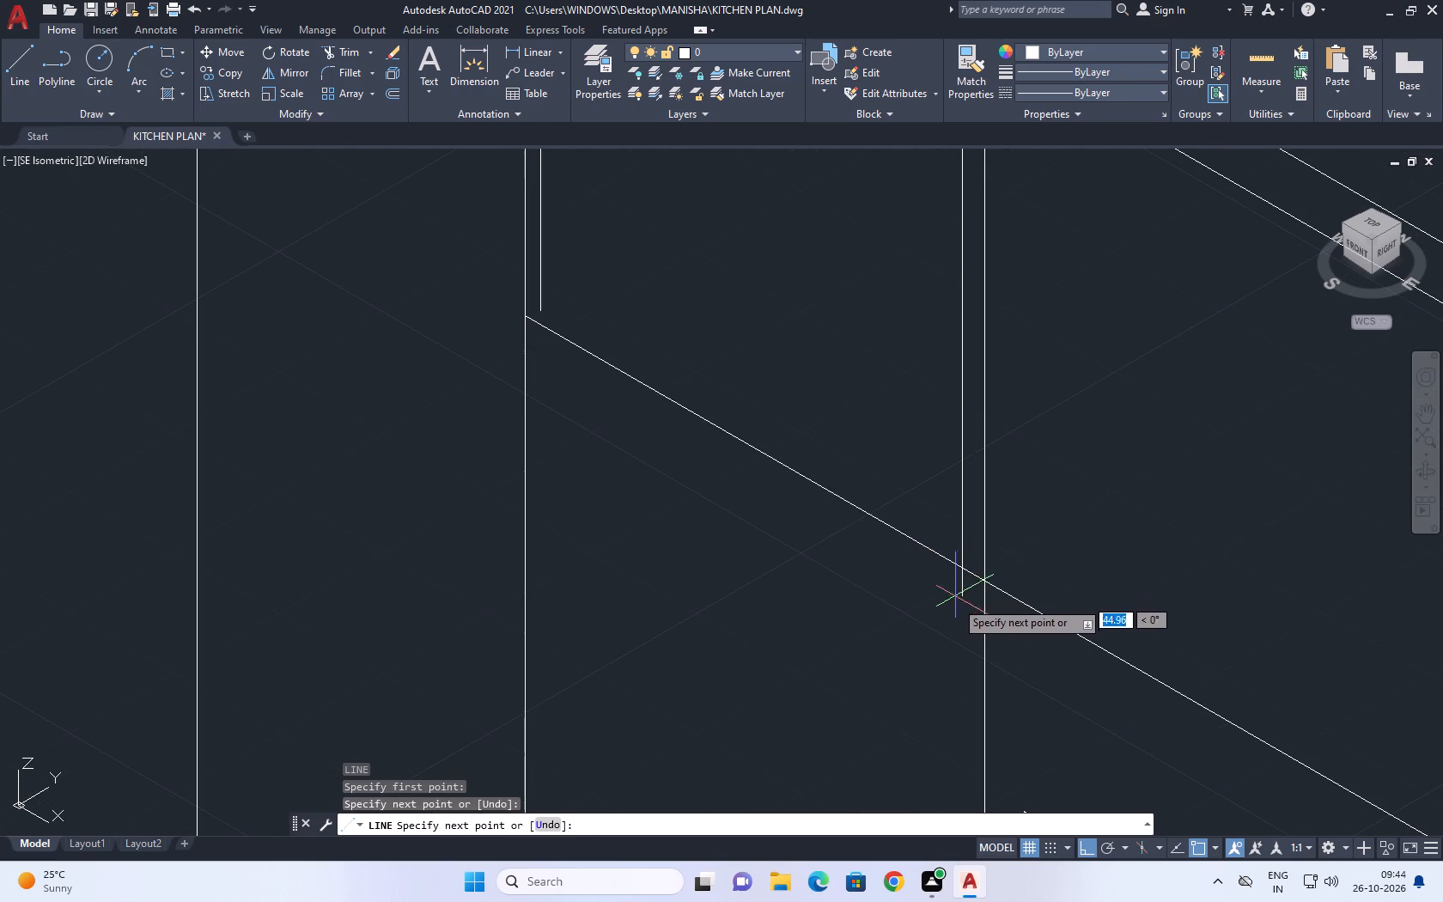
left_click(954, 627)
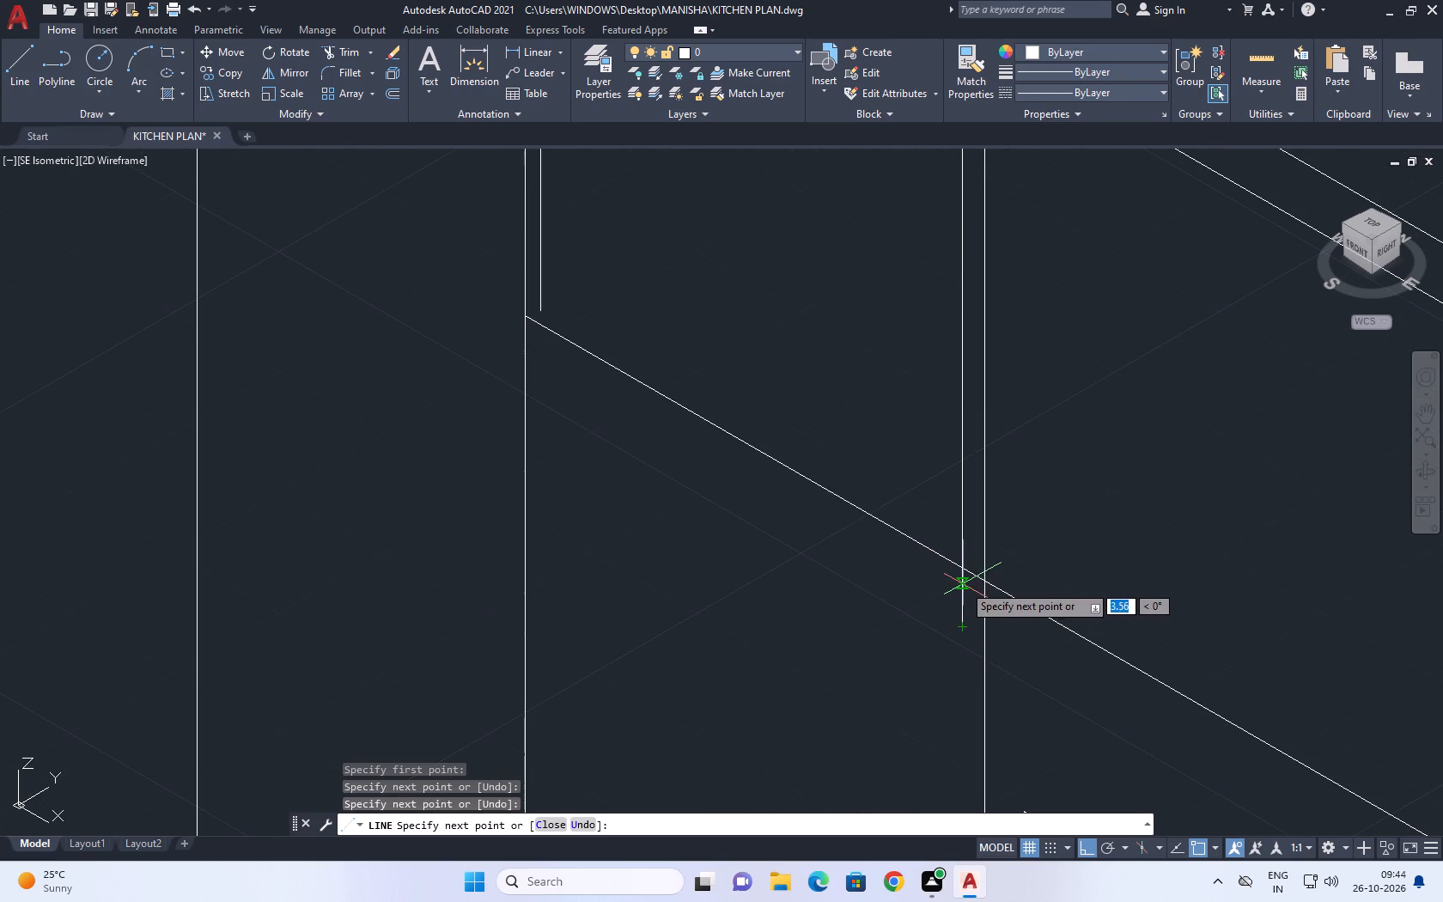
key("space")
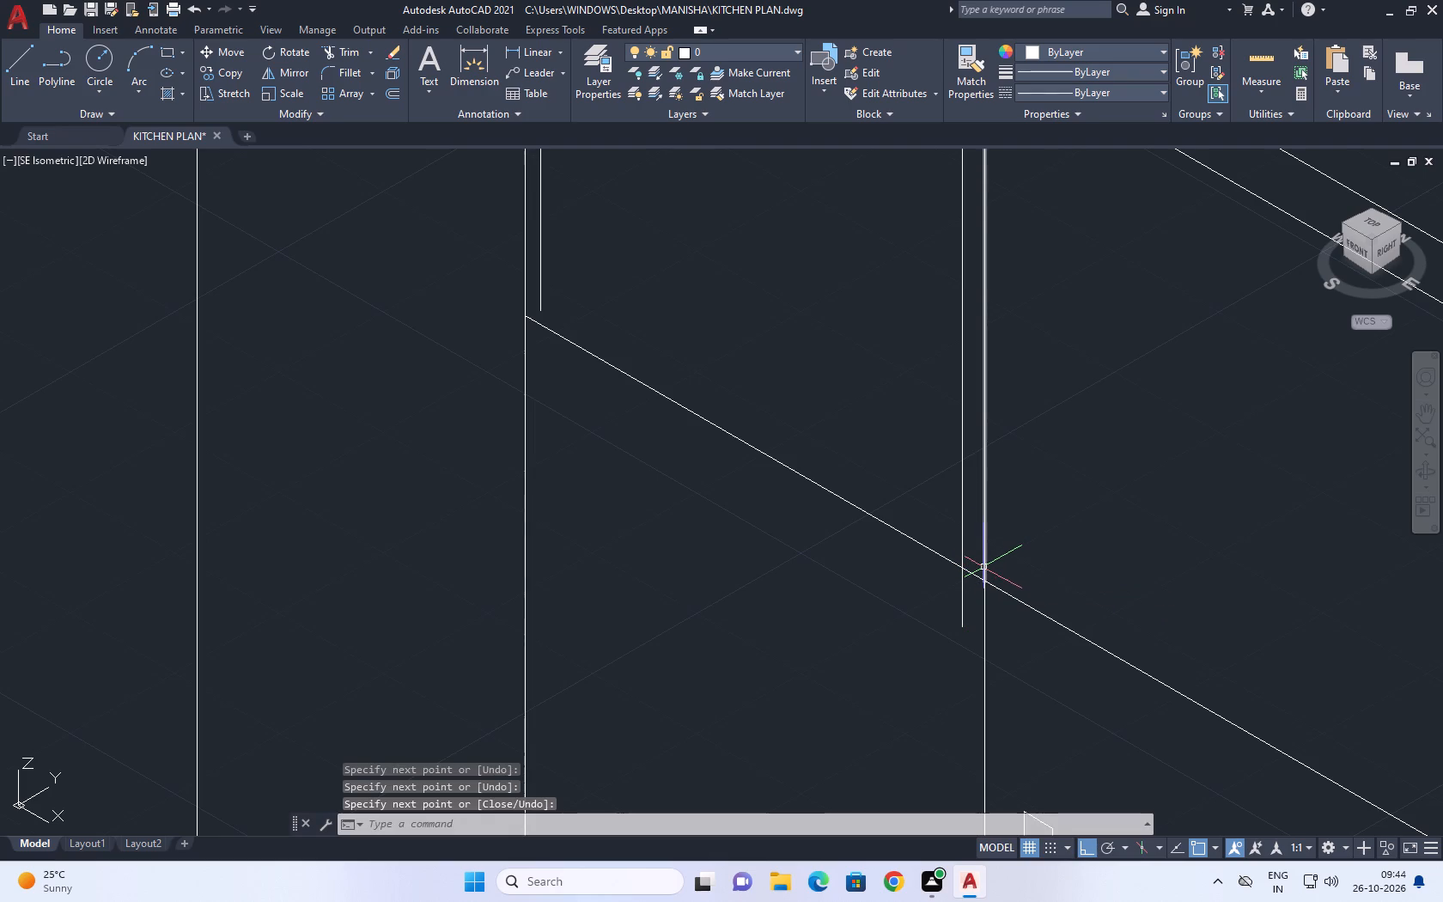
Draw a short rise from the crossline on the new inner vertical, continuing about 40 units back along X to the first inner vertical.
middle_click_drag(977, 570, 977, 571)
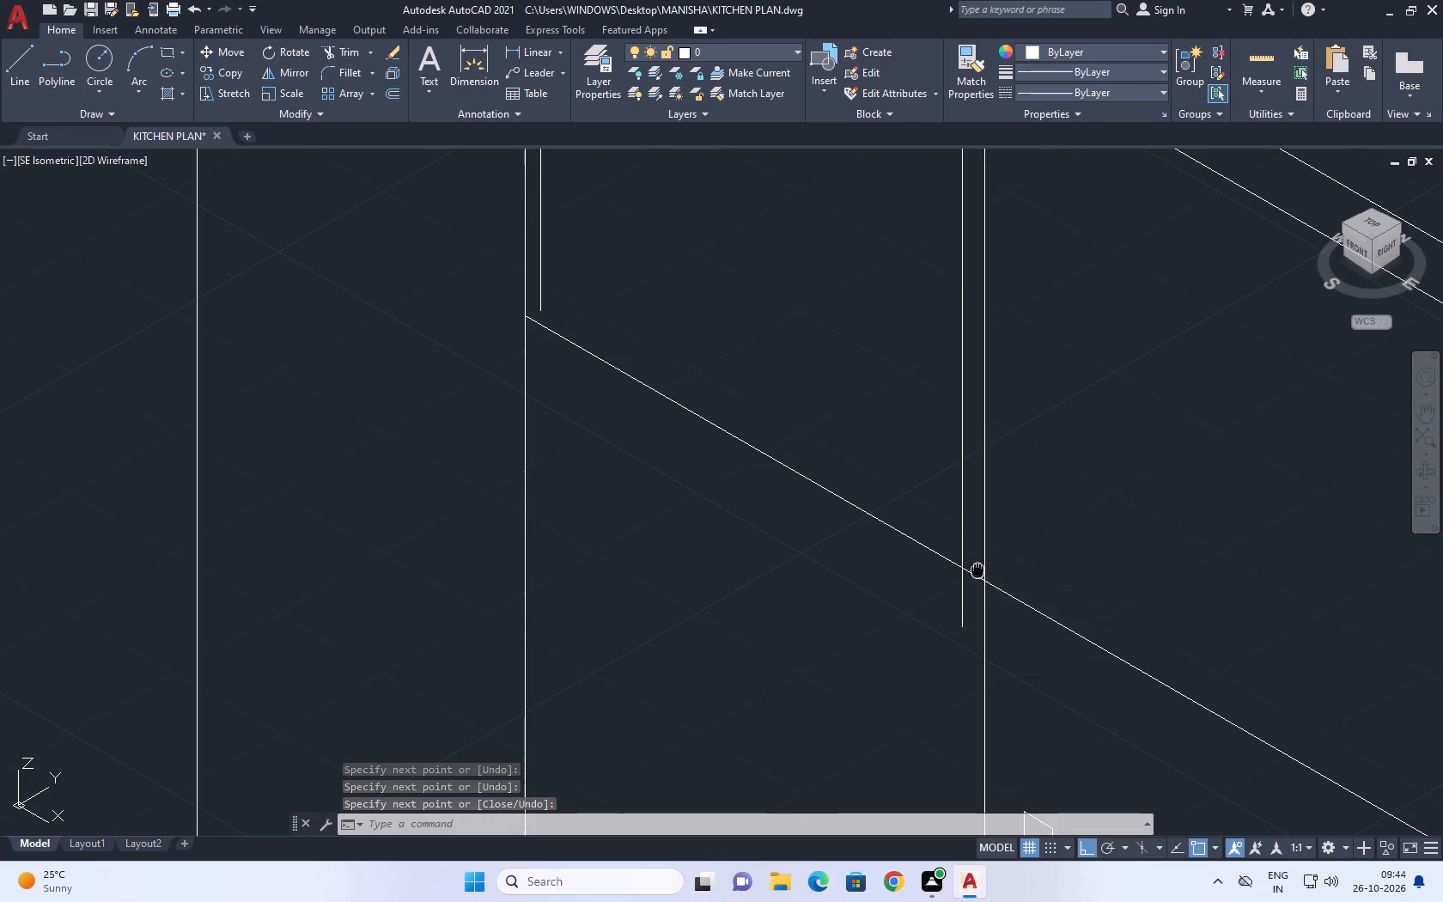
middle_click_drag(977, 571, 813, 667)
scroll(813, 660, "down", 1)
scroll(814, 667, "up", 1)
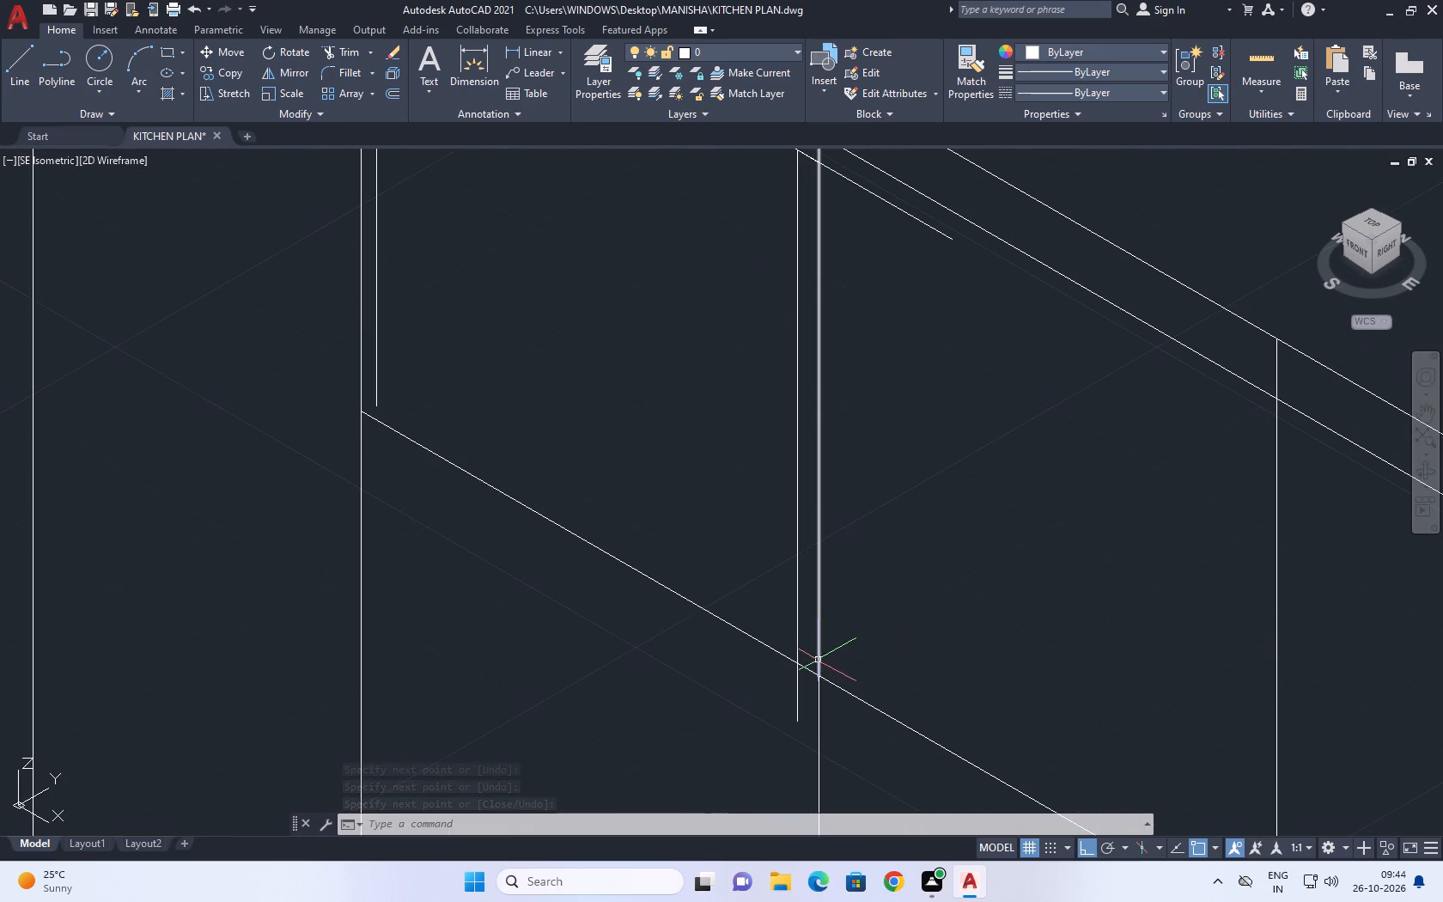
type("L")
key("space")
left_click(796, 665)
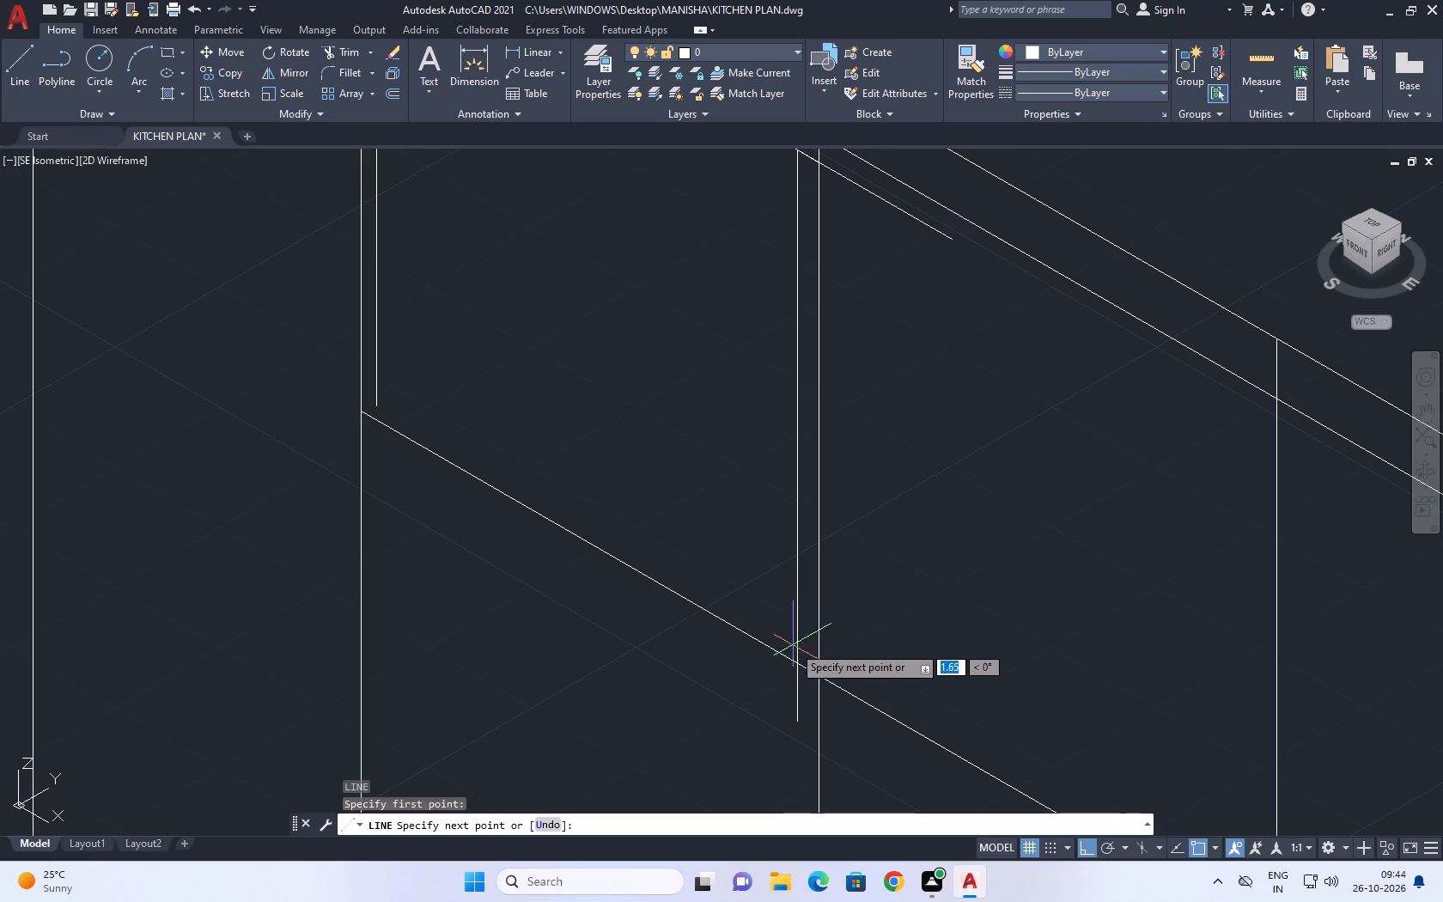
scroll(794, 649, "up", 2)
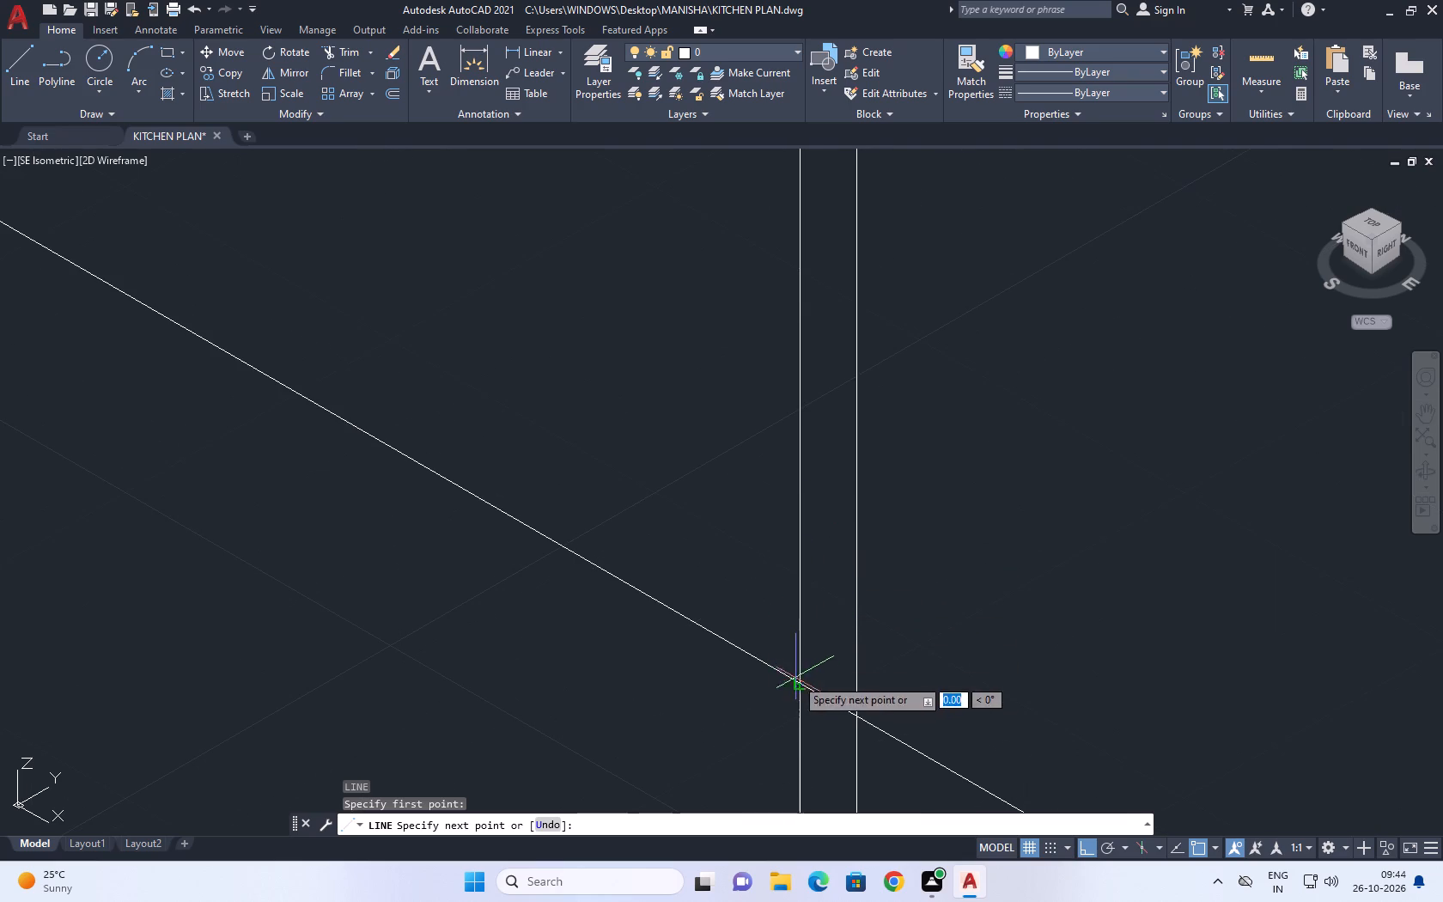
left_click(803, 682)
left_click(798, 636)
scroll(611, 471, "down", 4)
middle_click_drag(600, 462, 696, 558)
scroll(579, 524, "up", 2)
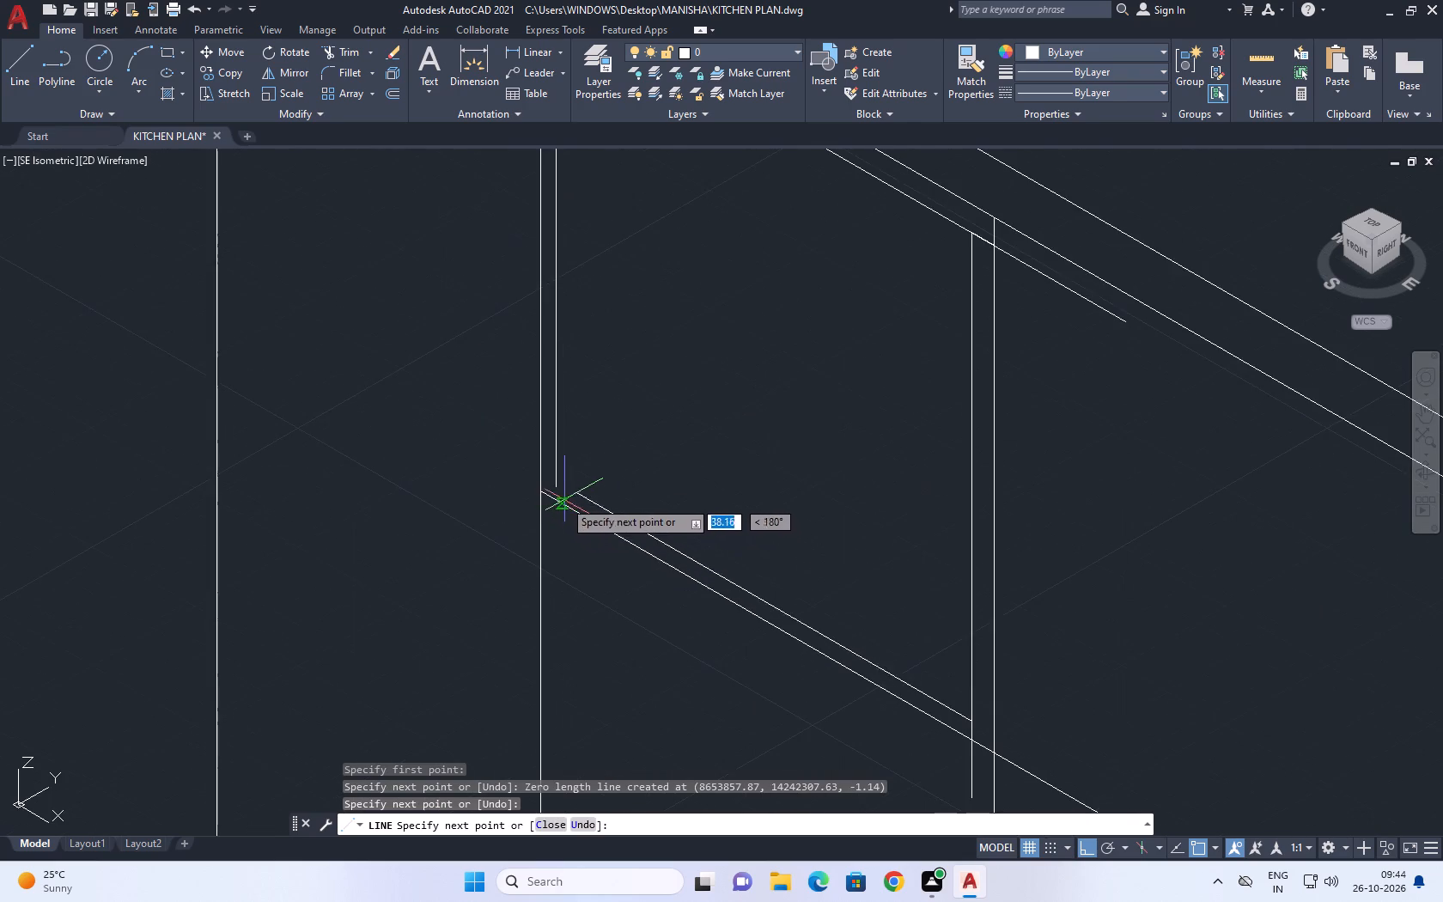
scroll(561, 498, "up", 2)
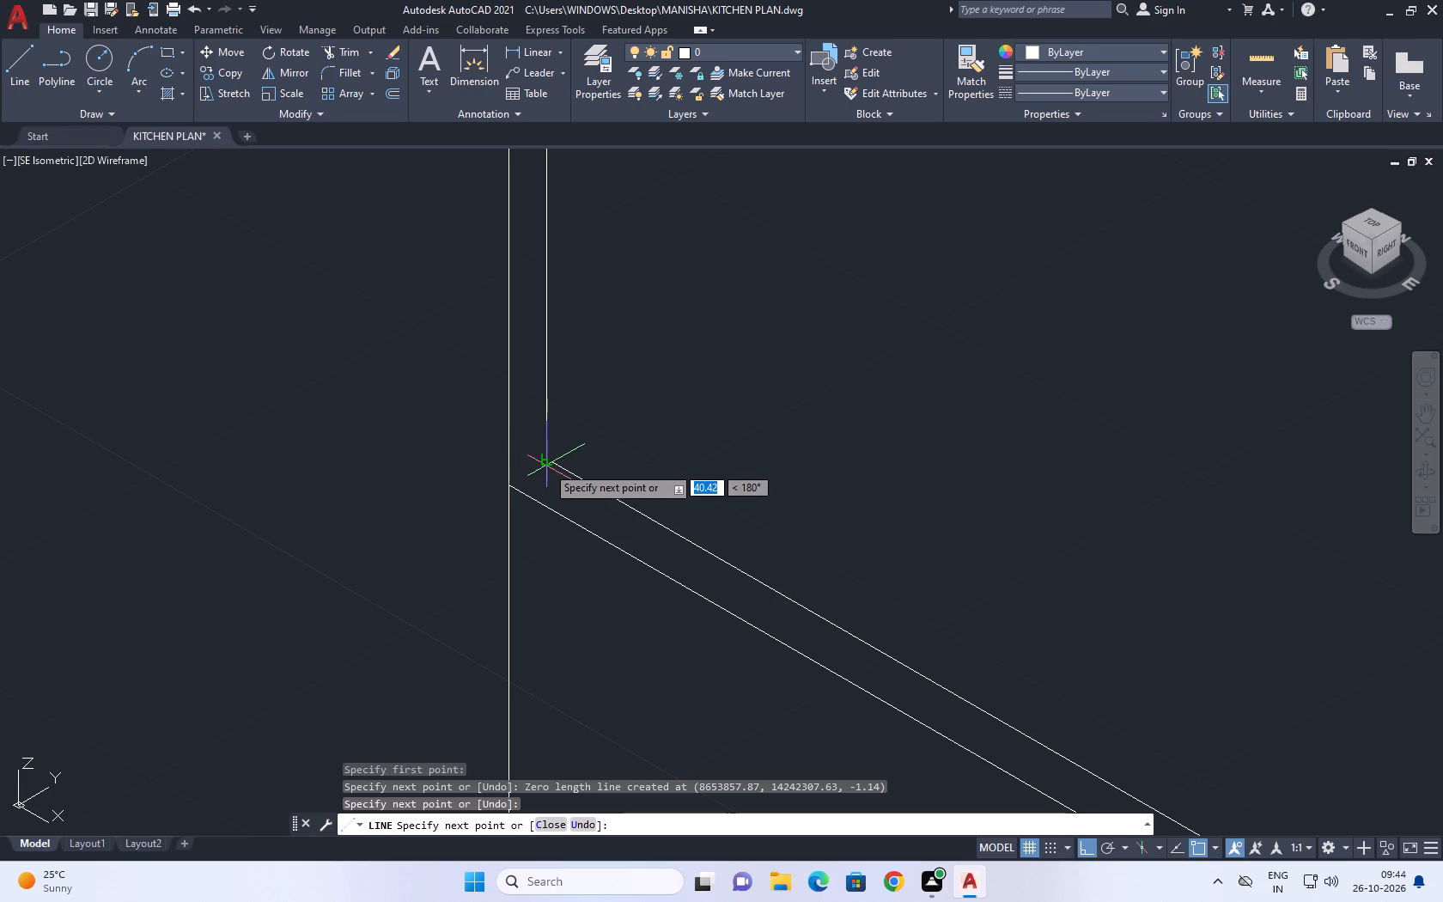
left_click(548, 460)
scroll(660, 453, "down", 3)
key("Escape")
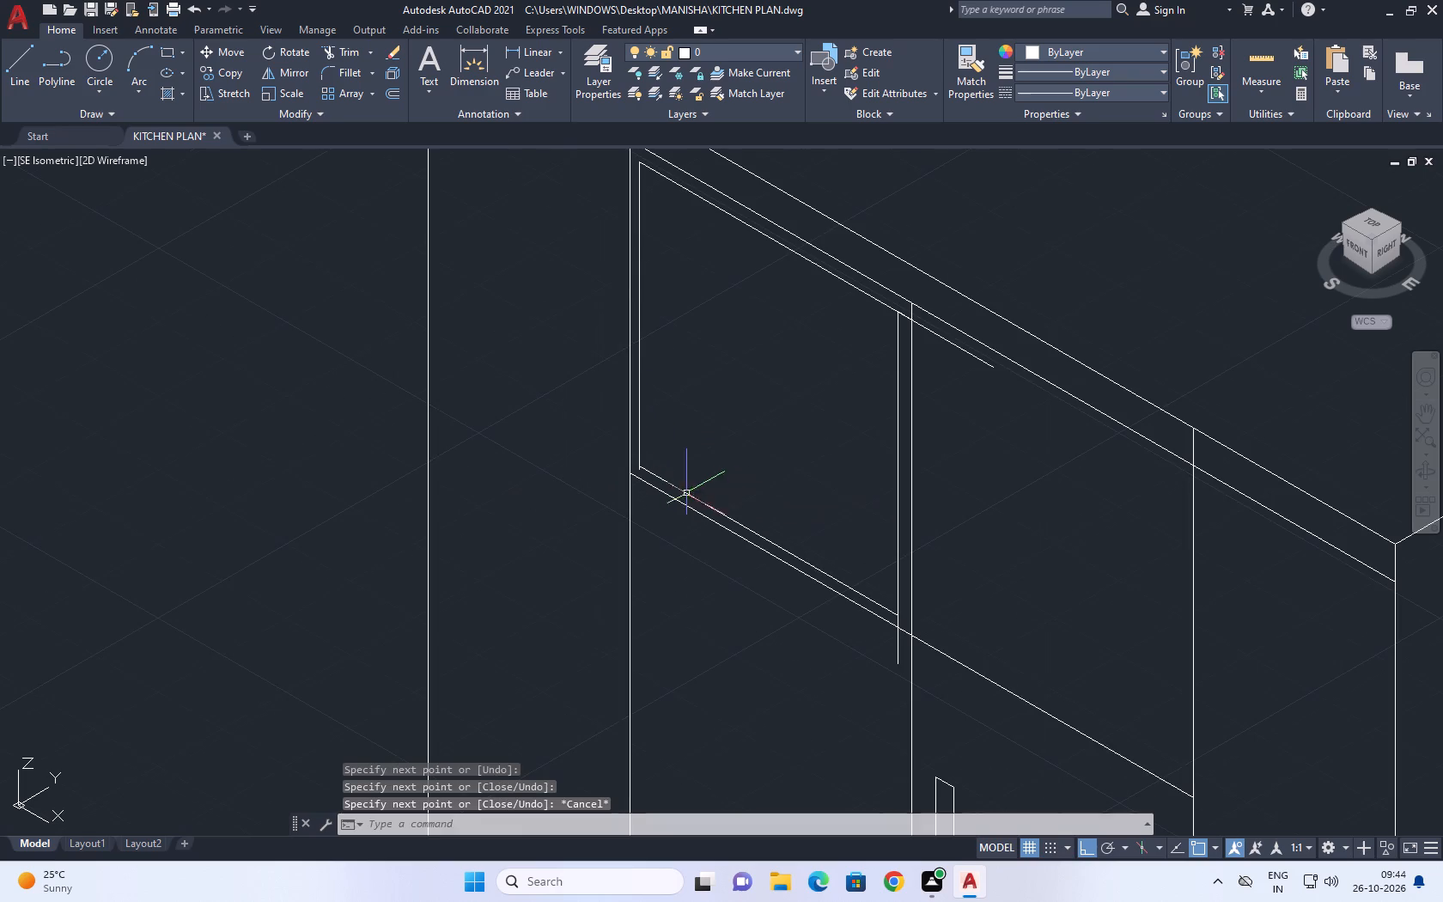
Shorten the inner top line to end at the new inner vertical, and erase the leftover short segment beside the middle divider.
left_click(937, 332)
scroll(960, 350, "up", 1)
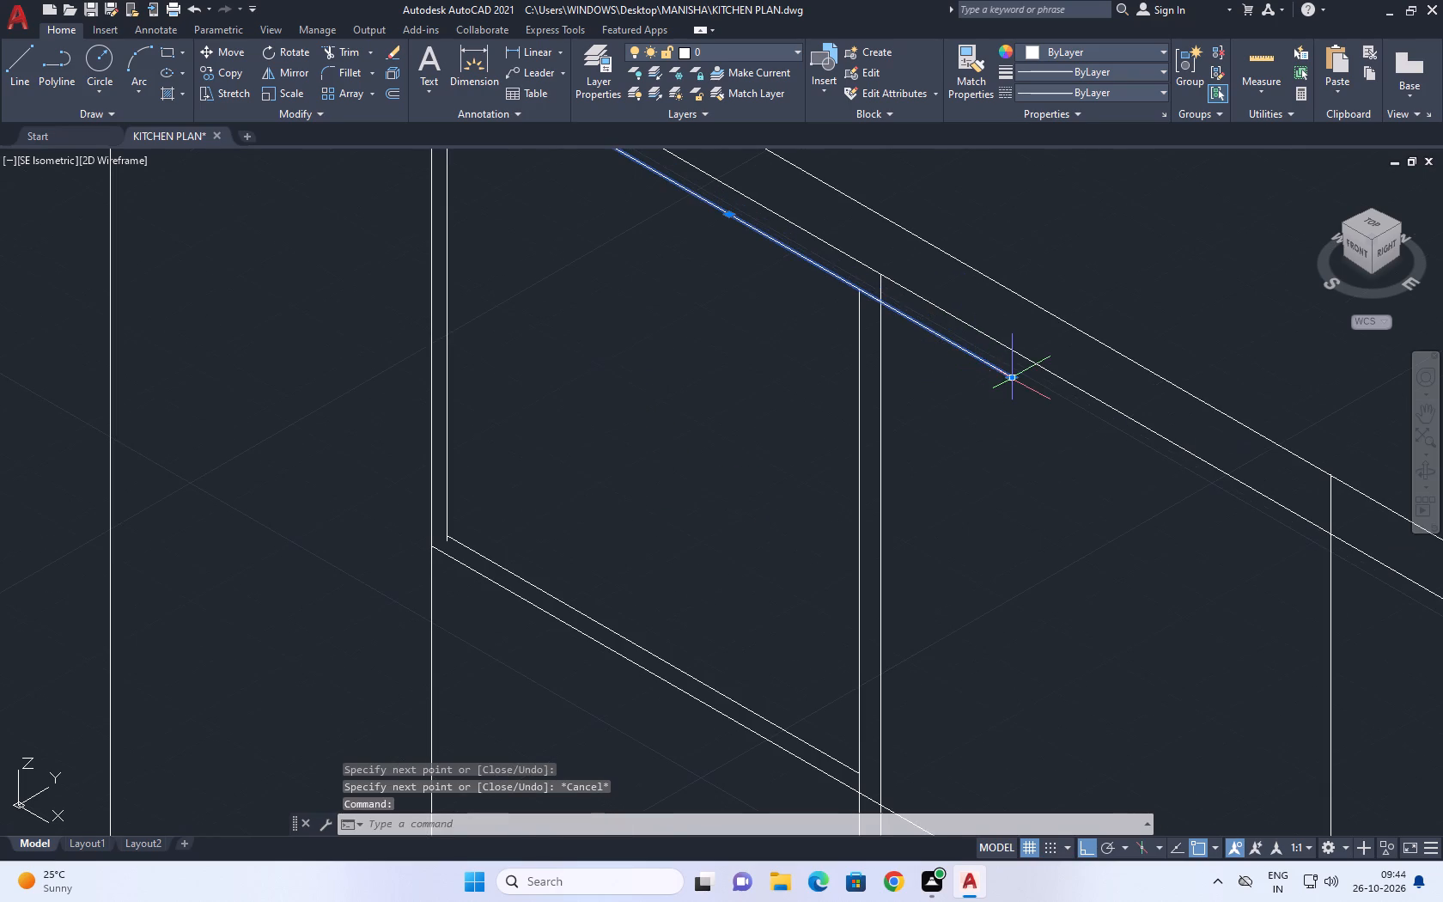
left_click(1014, 381)
left_click(856, 296)
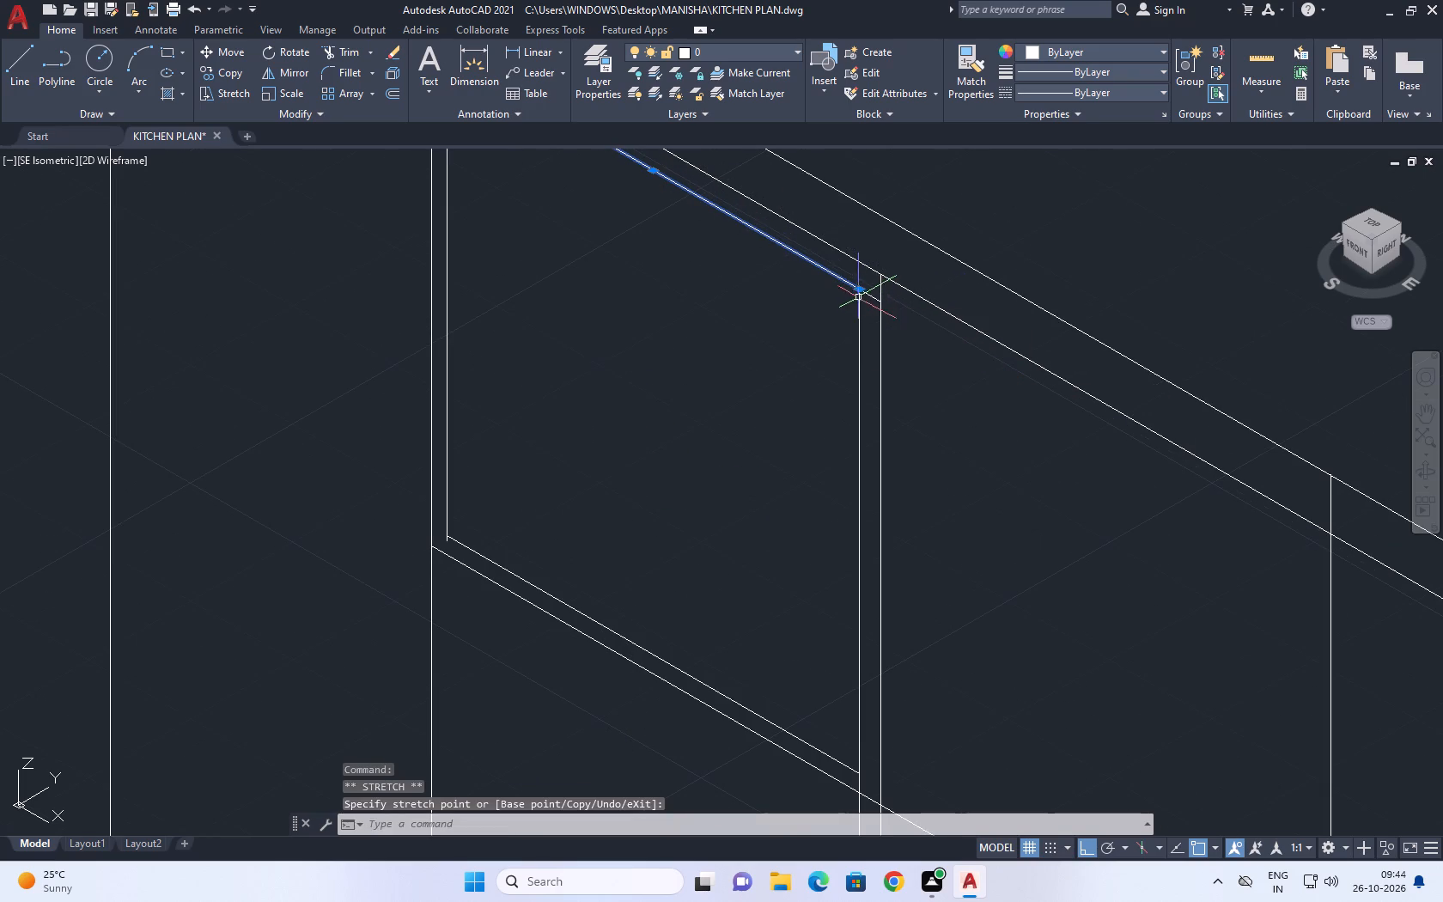
scroll(868, 306, "up", 3)
key("Escape")
left_click(886, 264)
left_click(874, 277)
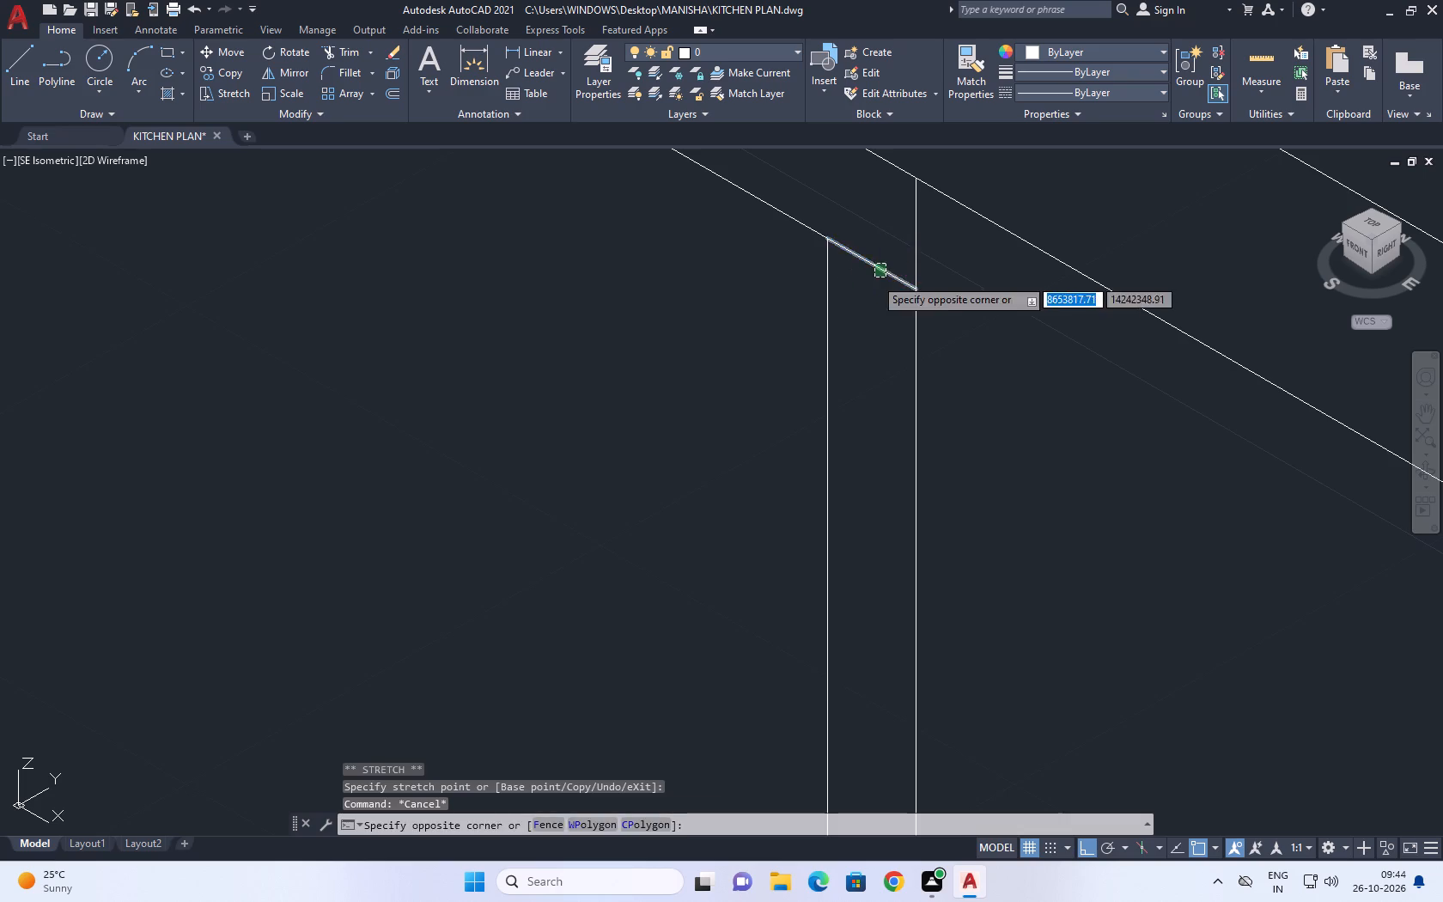
key("Delete")
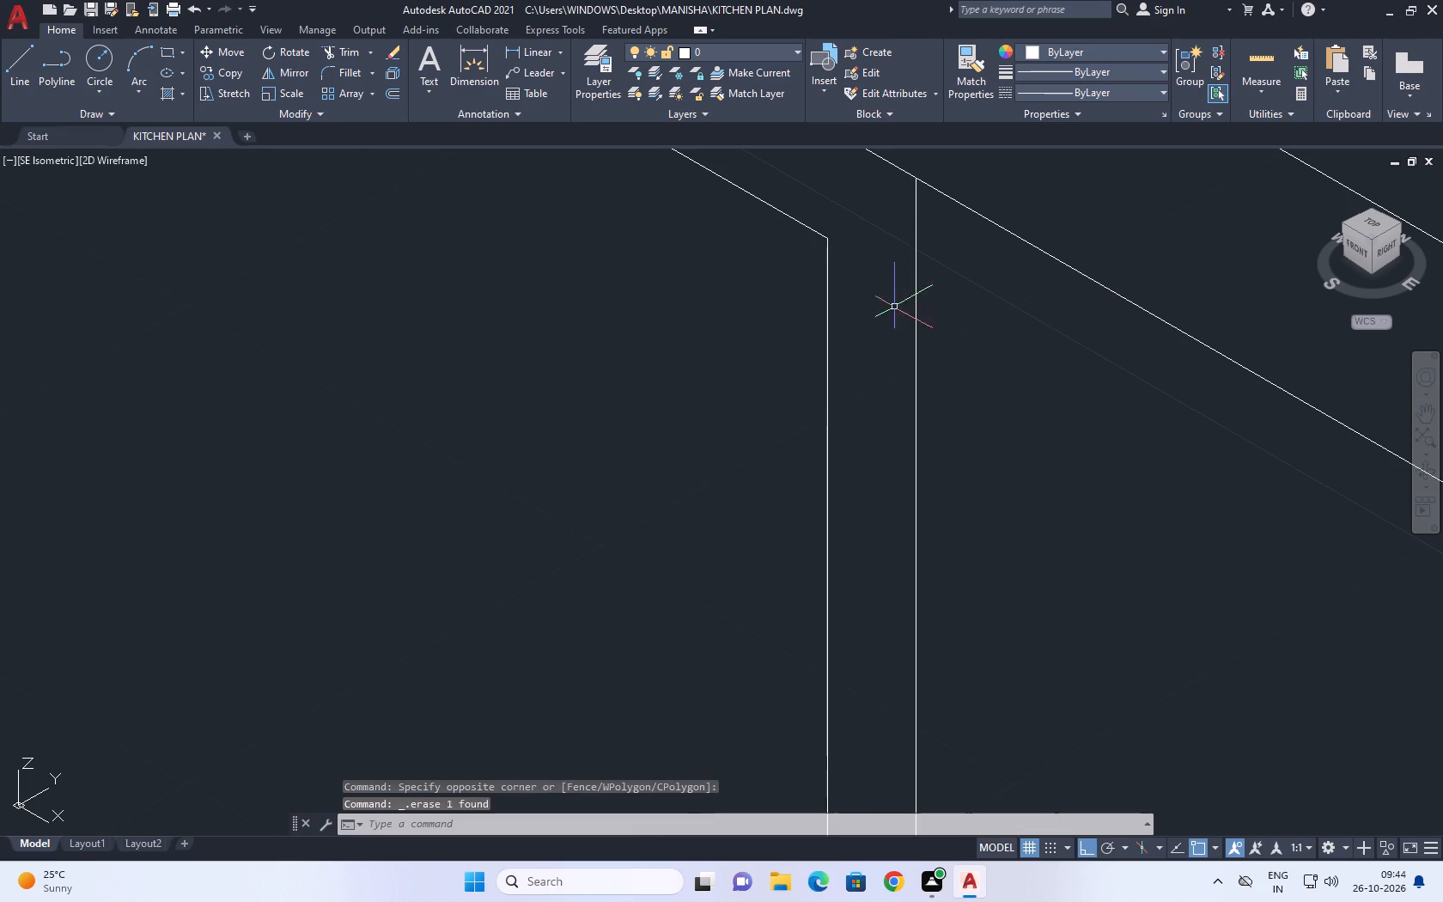
Shorten the new inner vertical to end at the inner bottom line, and erase the leftover segment down to the crossline.
scroll(980, 339, "down", 5)
scroll(963, 537, "up", 6)
left_click_drag(1026, 564, 1001, 546)
left_click_drag(867, 416, 870, 394)
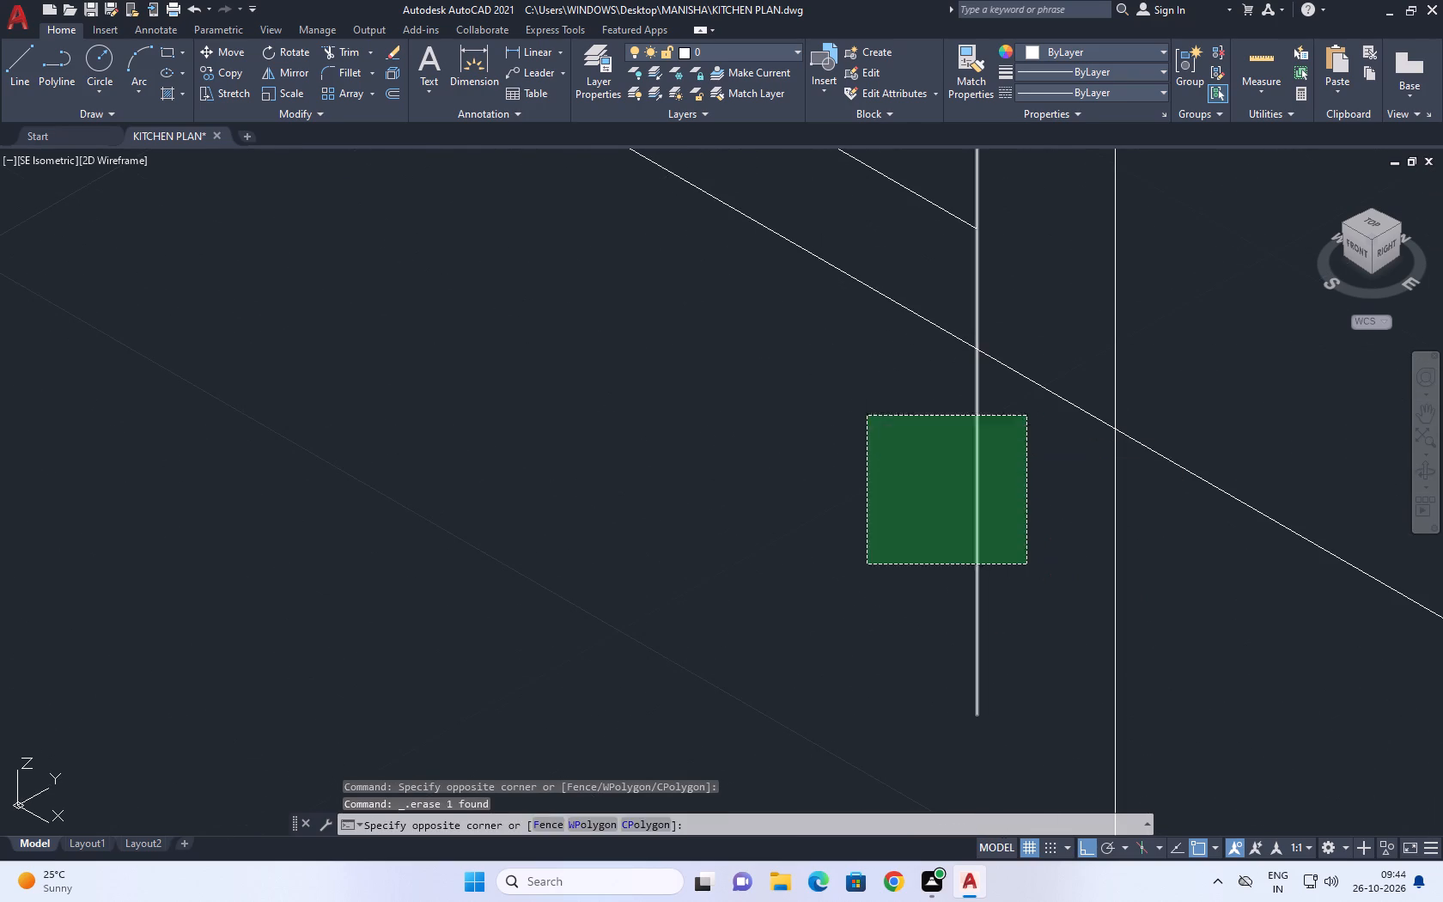
left_click_drag(870, 394, 874, 393)
middle_click_drag(976, 622, 916, 555)
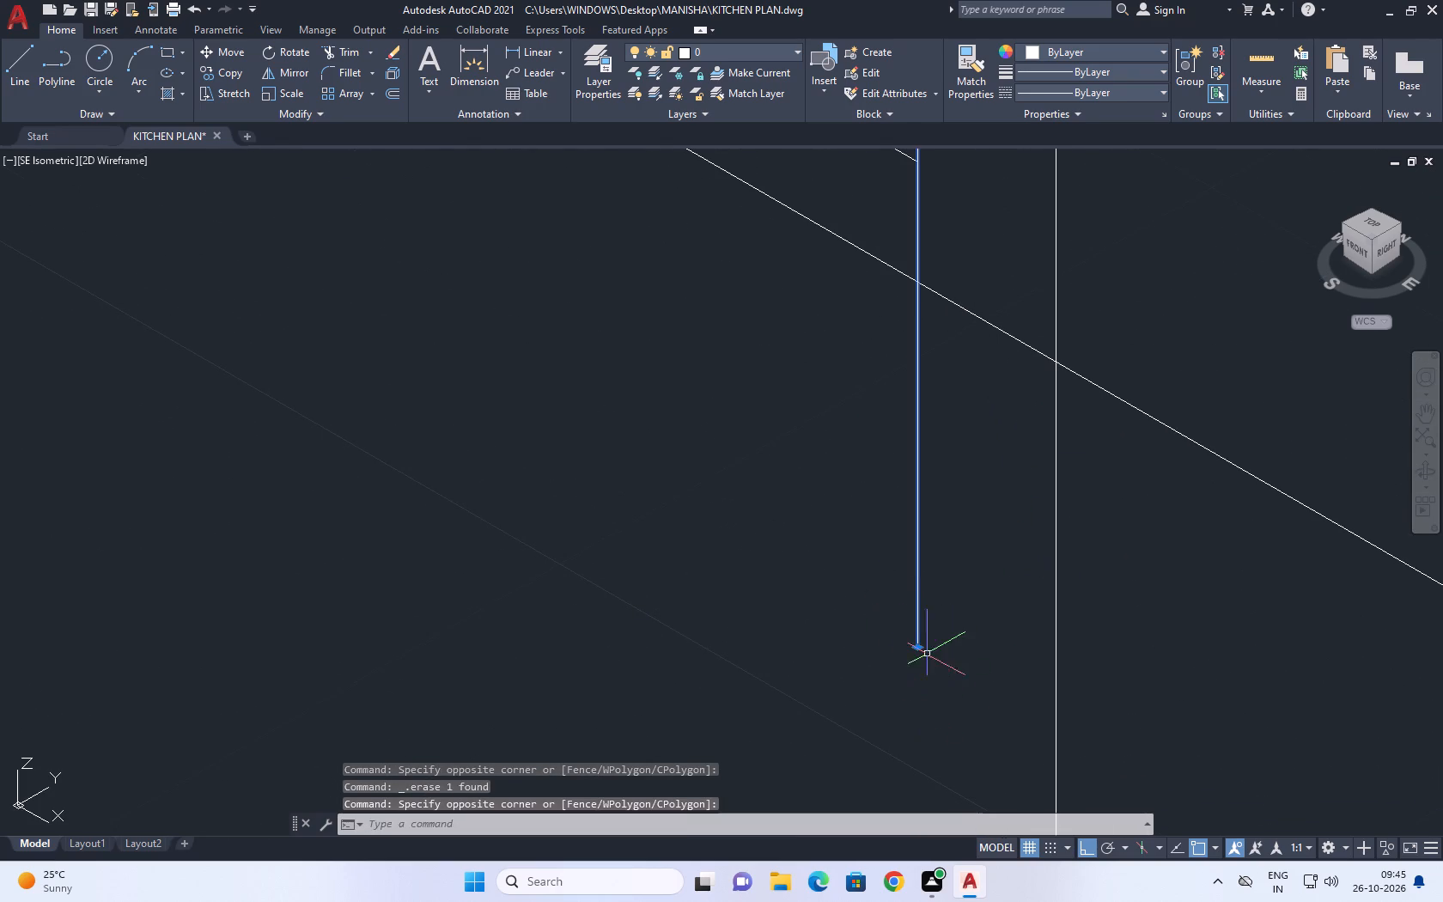
left_click(920, 643)
scroll(886, 419, "down", 3)
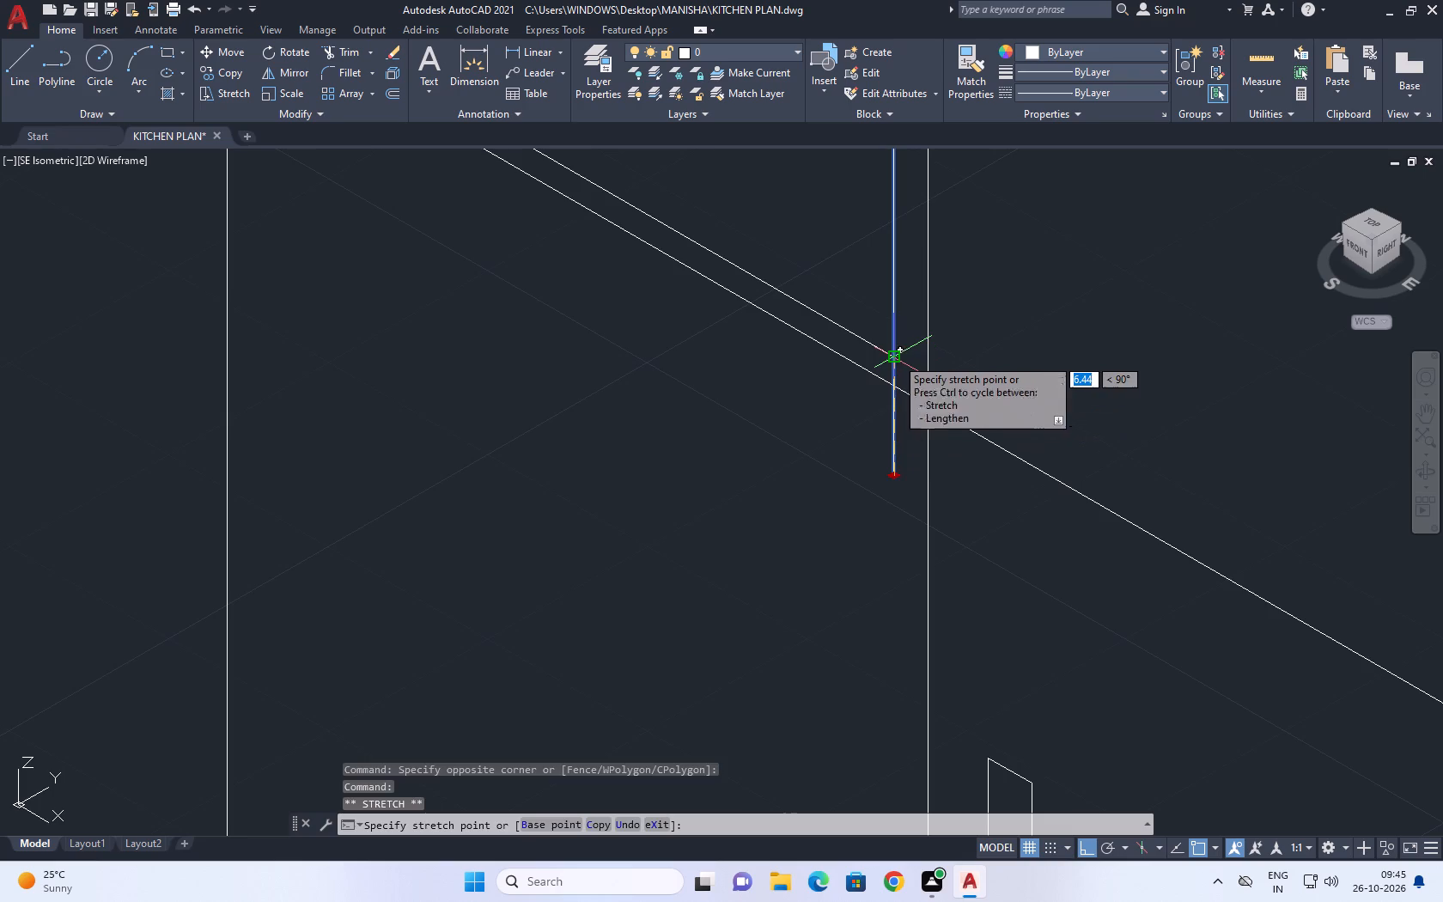
left_click(893, 357)
key("Escape")
scroll(914, 478, "down", 3)
scroll(909, 454, "up", 4)
left_click(920, 453)
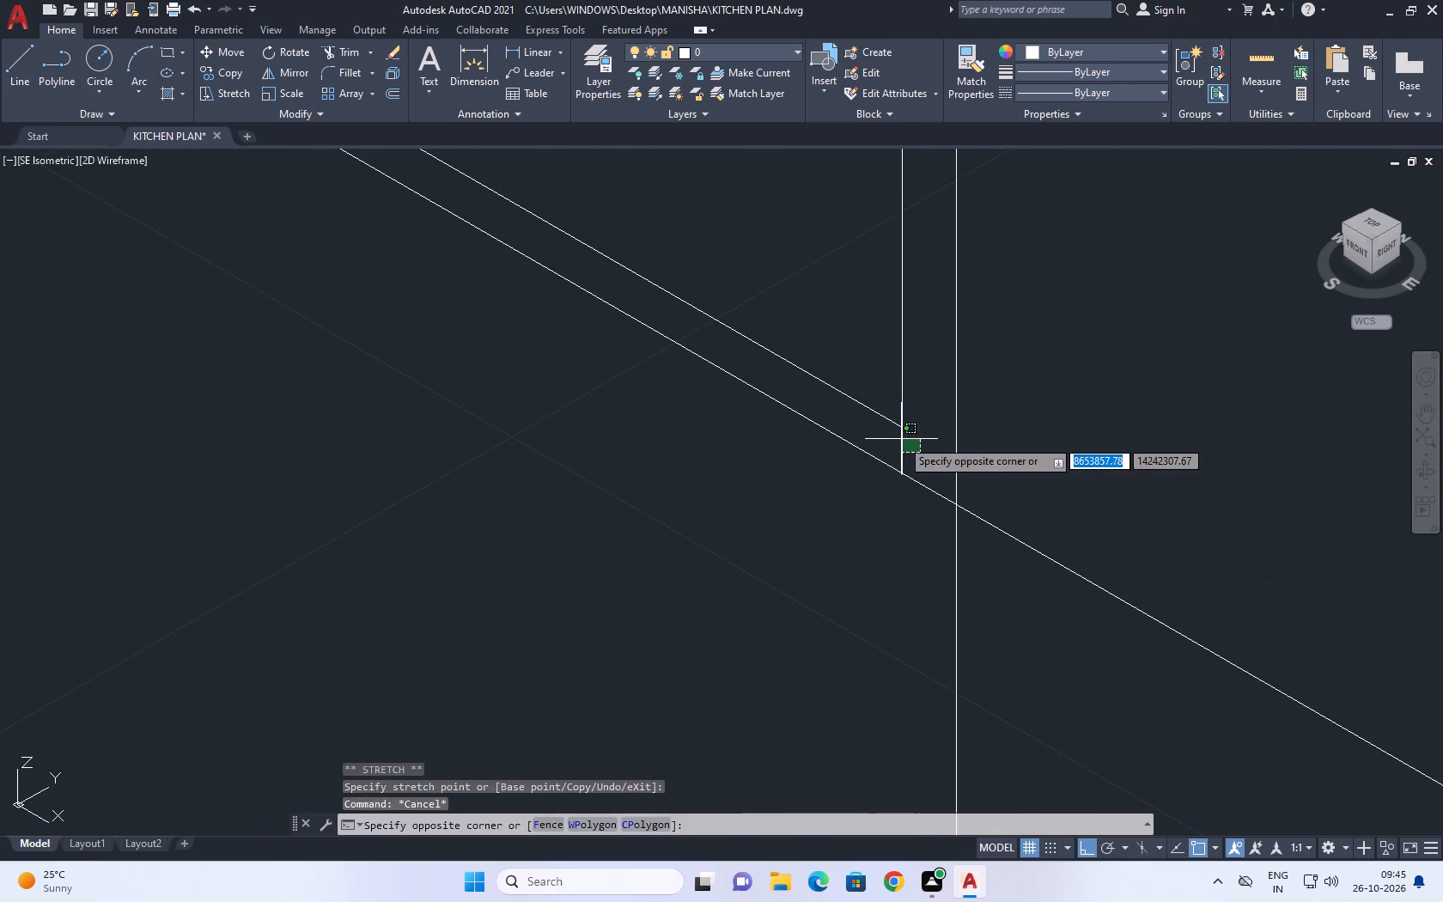
left_click(901, 439)
key("Delete")
Shorten the first inner vertical's lower end to meet the inner bottom line, closing the border's corner.
scroll(960, 521, "down", 4)
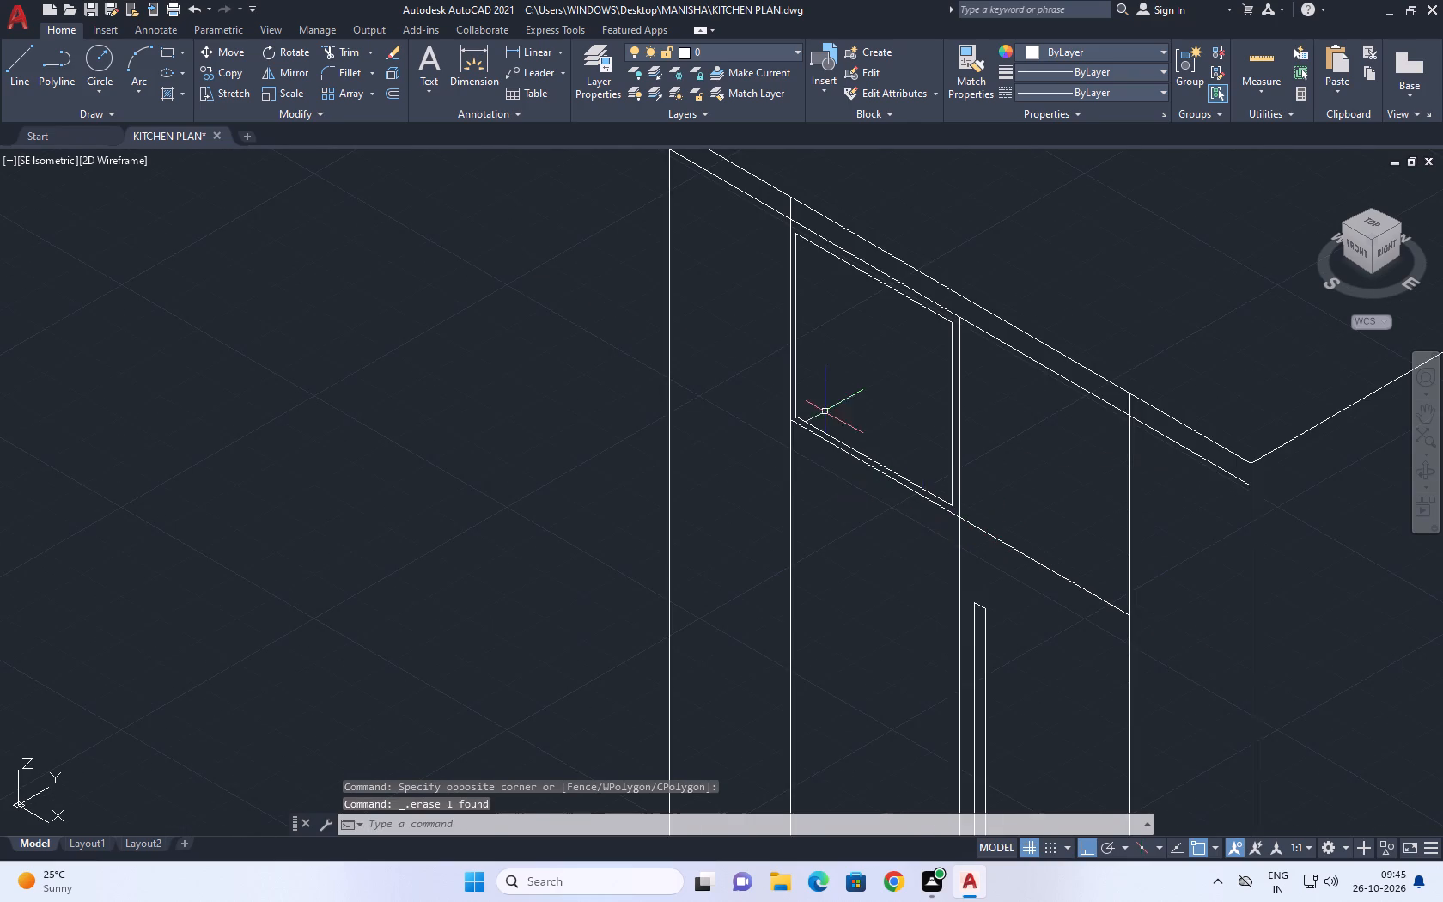
scroll(813, 392, "up", 8)
left_click(820, 478)
left_click(777, 413)
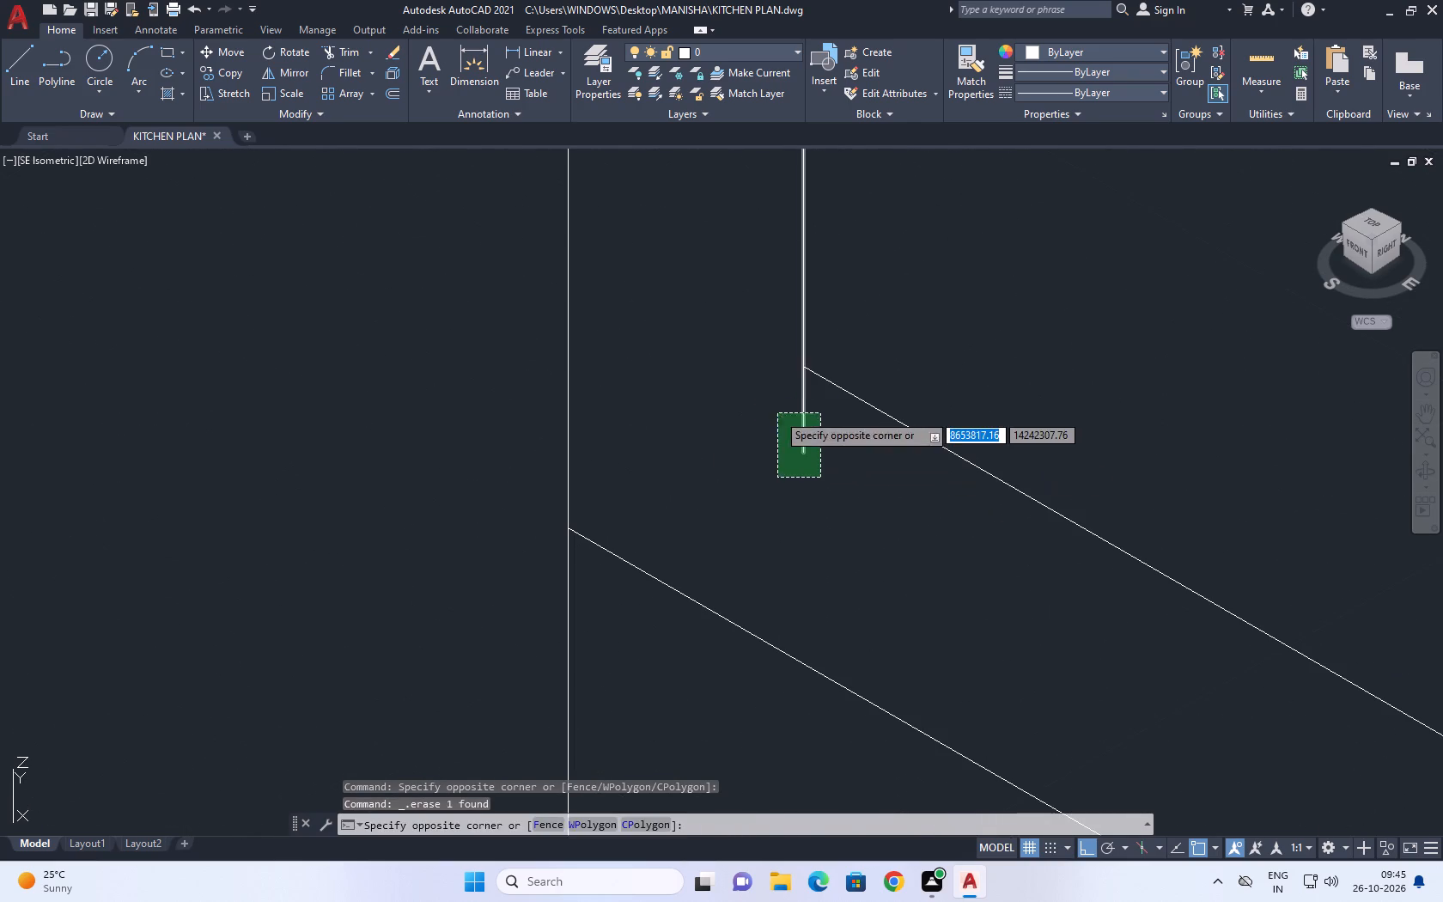
left_click(801, 452)
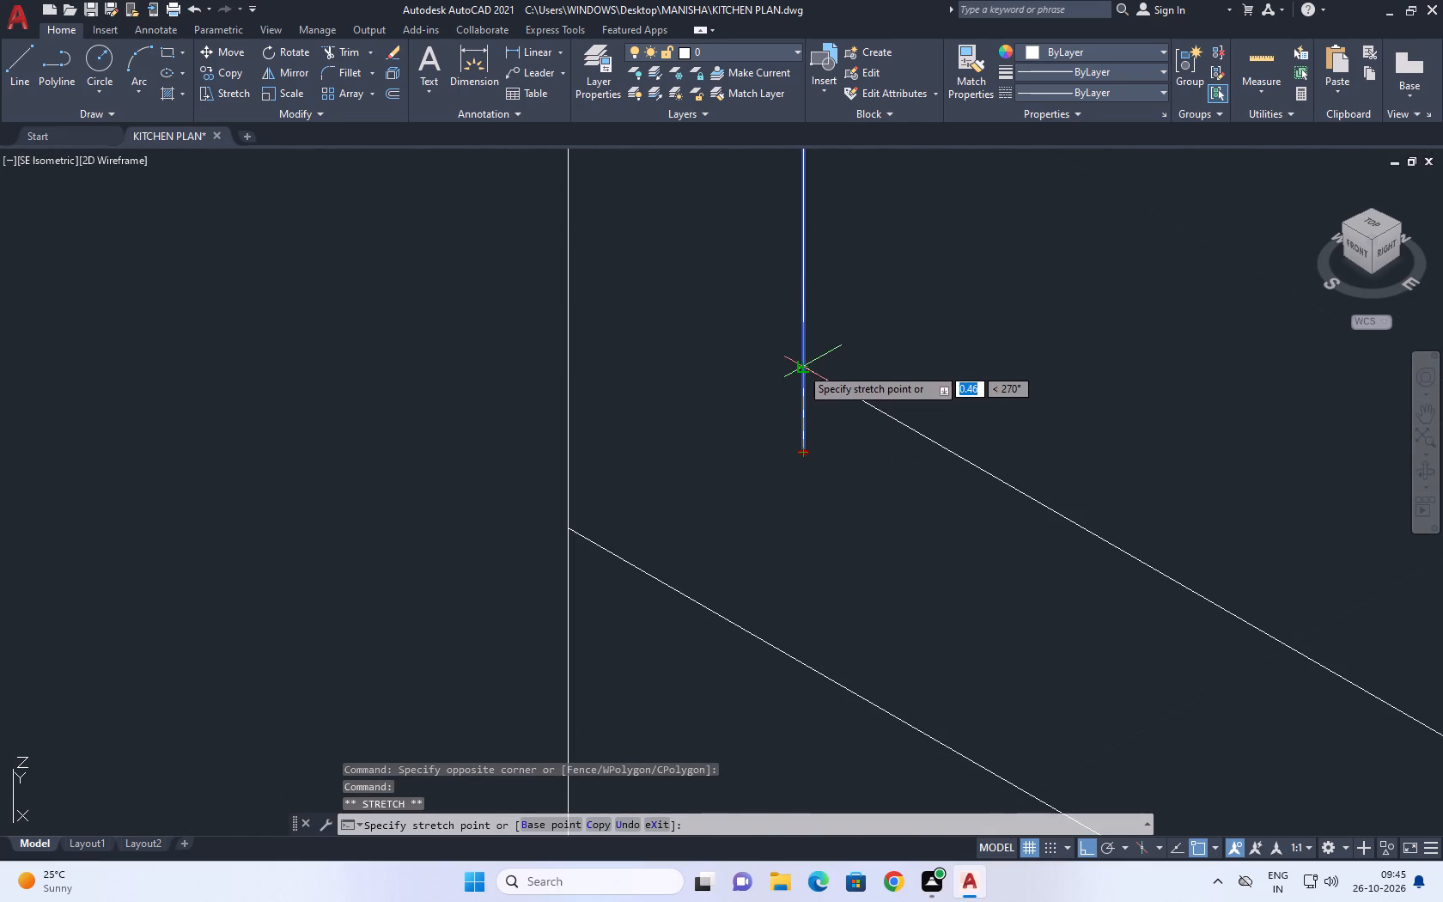
left_click(801, 367)
key("Escape")
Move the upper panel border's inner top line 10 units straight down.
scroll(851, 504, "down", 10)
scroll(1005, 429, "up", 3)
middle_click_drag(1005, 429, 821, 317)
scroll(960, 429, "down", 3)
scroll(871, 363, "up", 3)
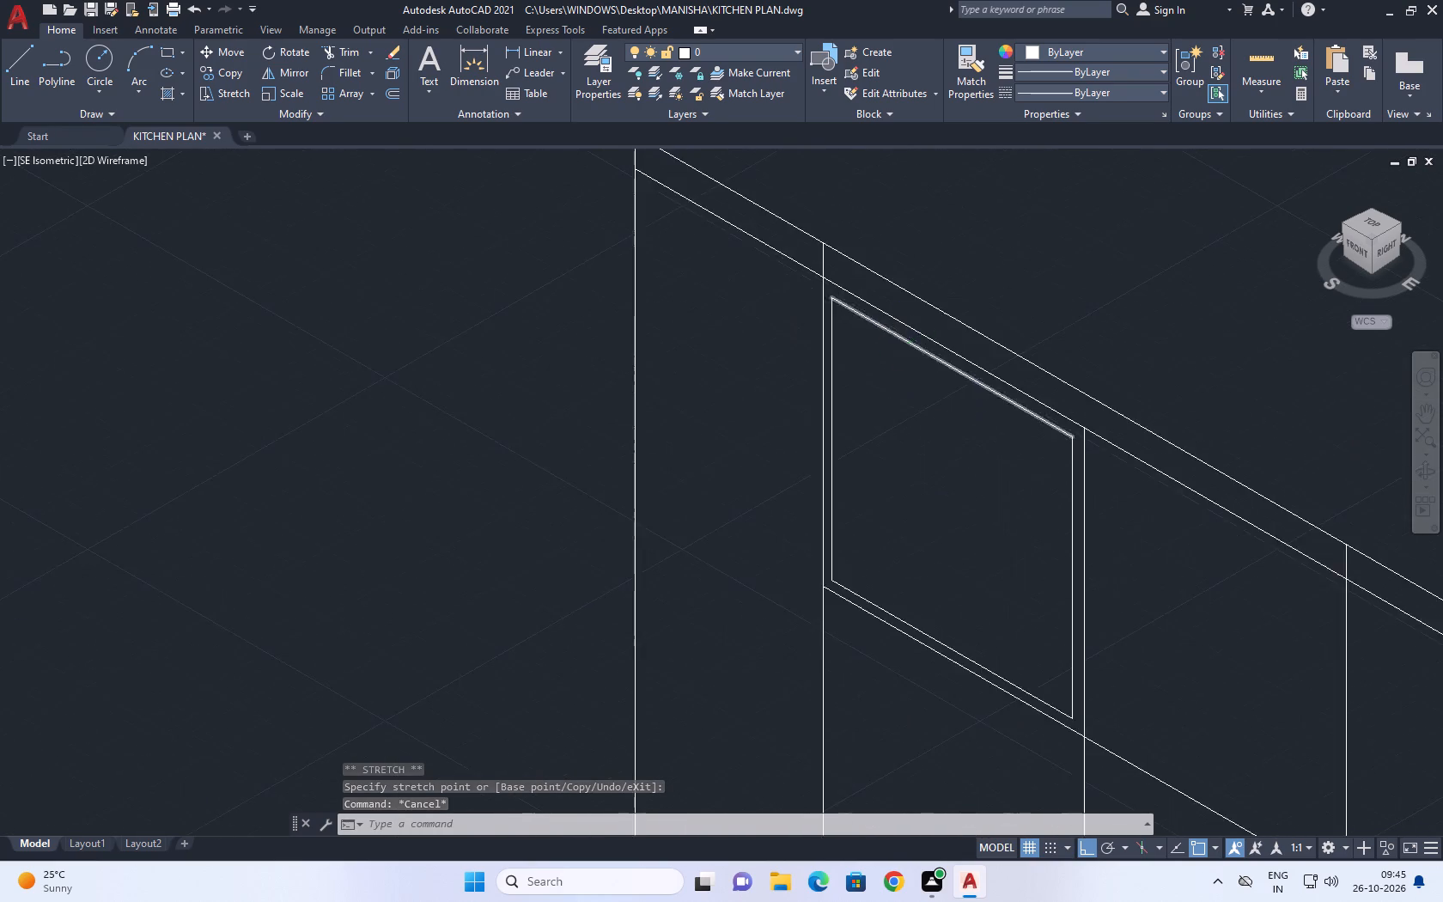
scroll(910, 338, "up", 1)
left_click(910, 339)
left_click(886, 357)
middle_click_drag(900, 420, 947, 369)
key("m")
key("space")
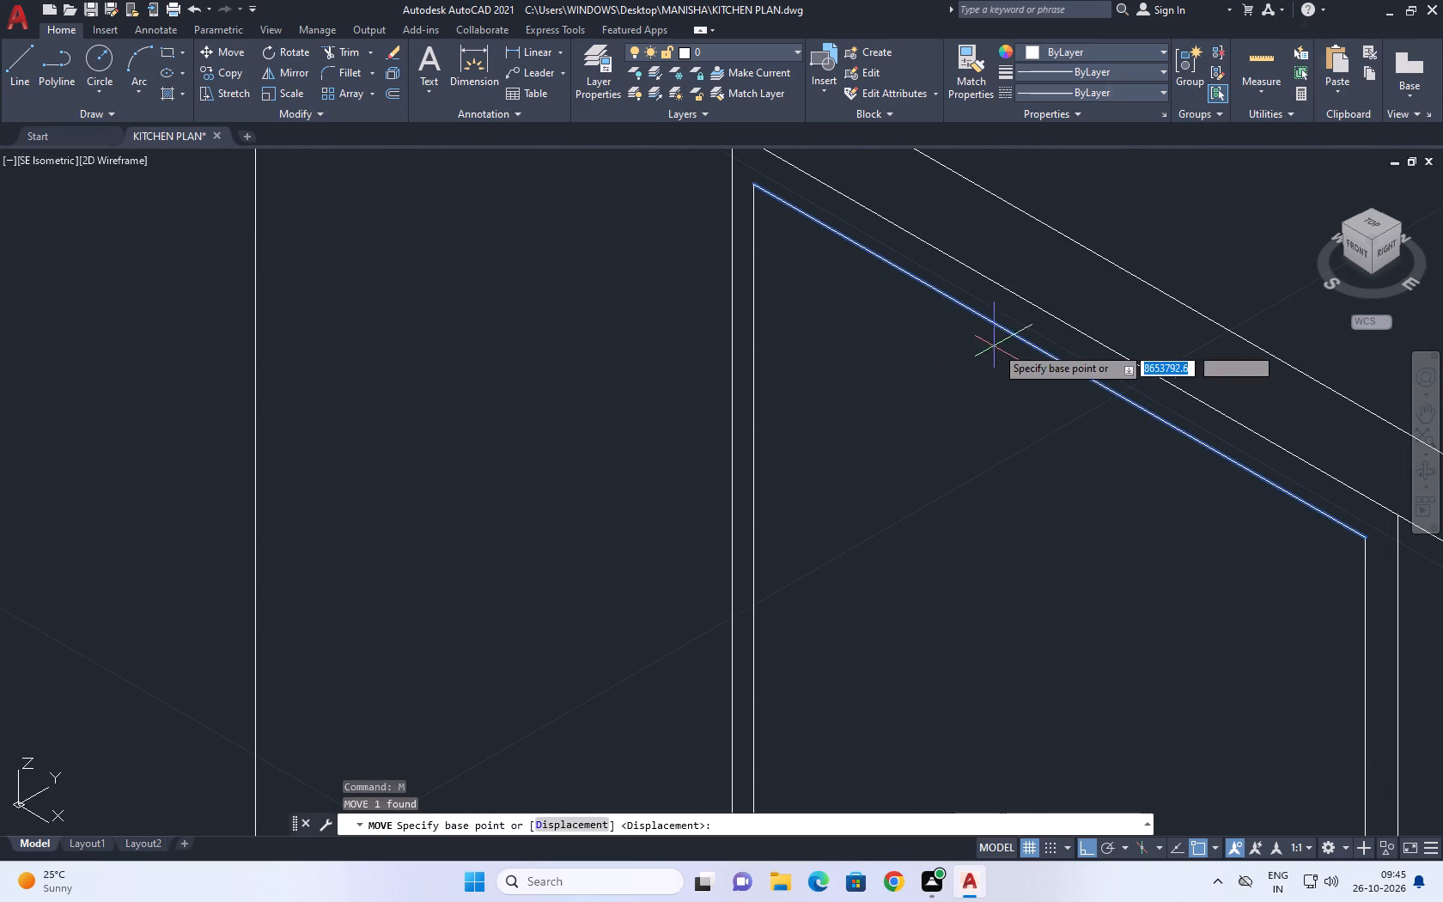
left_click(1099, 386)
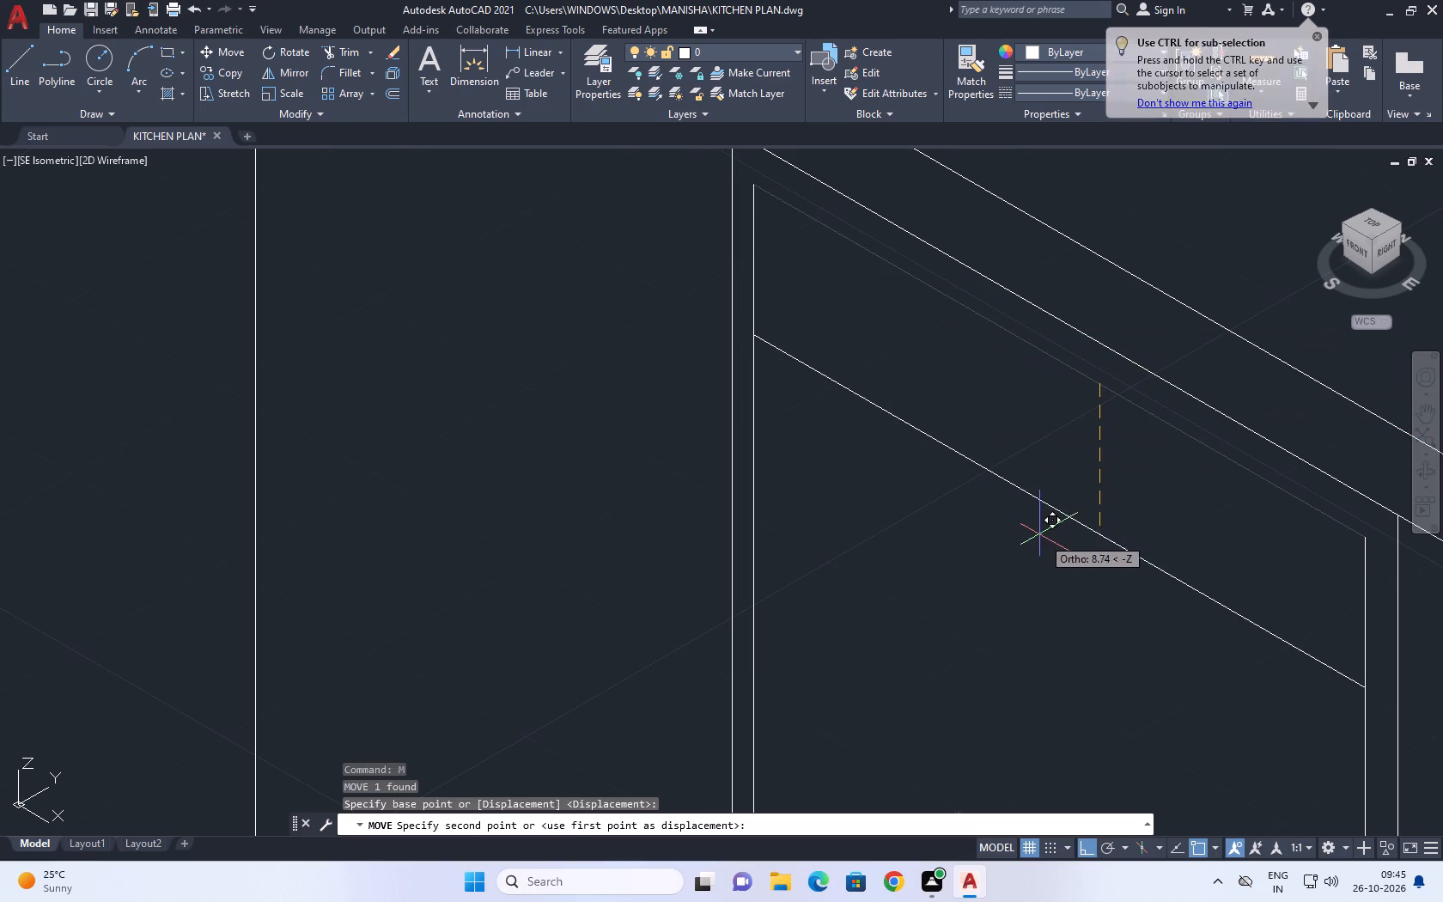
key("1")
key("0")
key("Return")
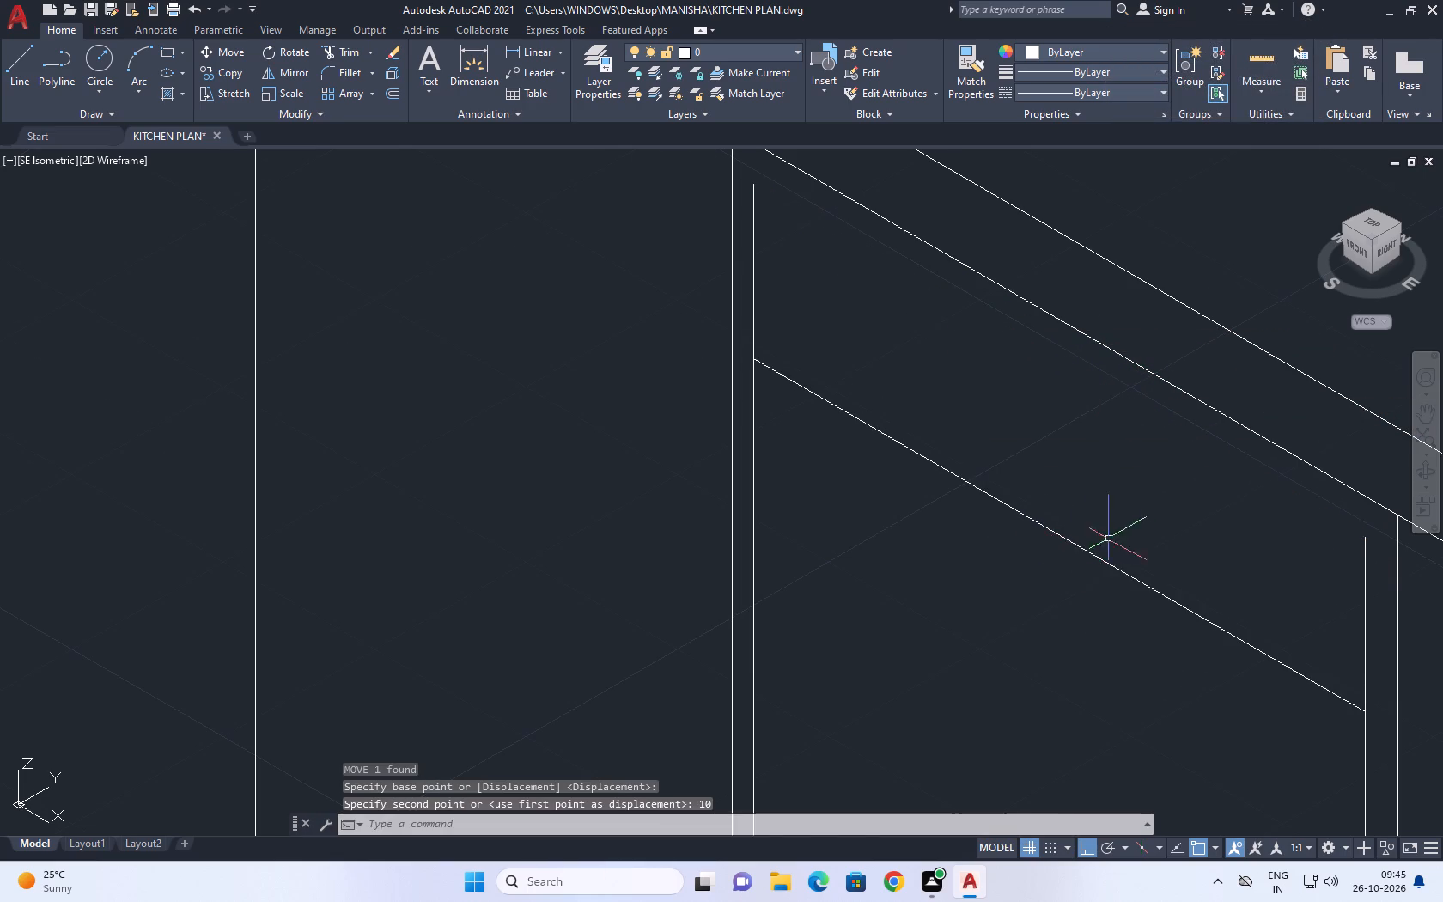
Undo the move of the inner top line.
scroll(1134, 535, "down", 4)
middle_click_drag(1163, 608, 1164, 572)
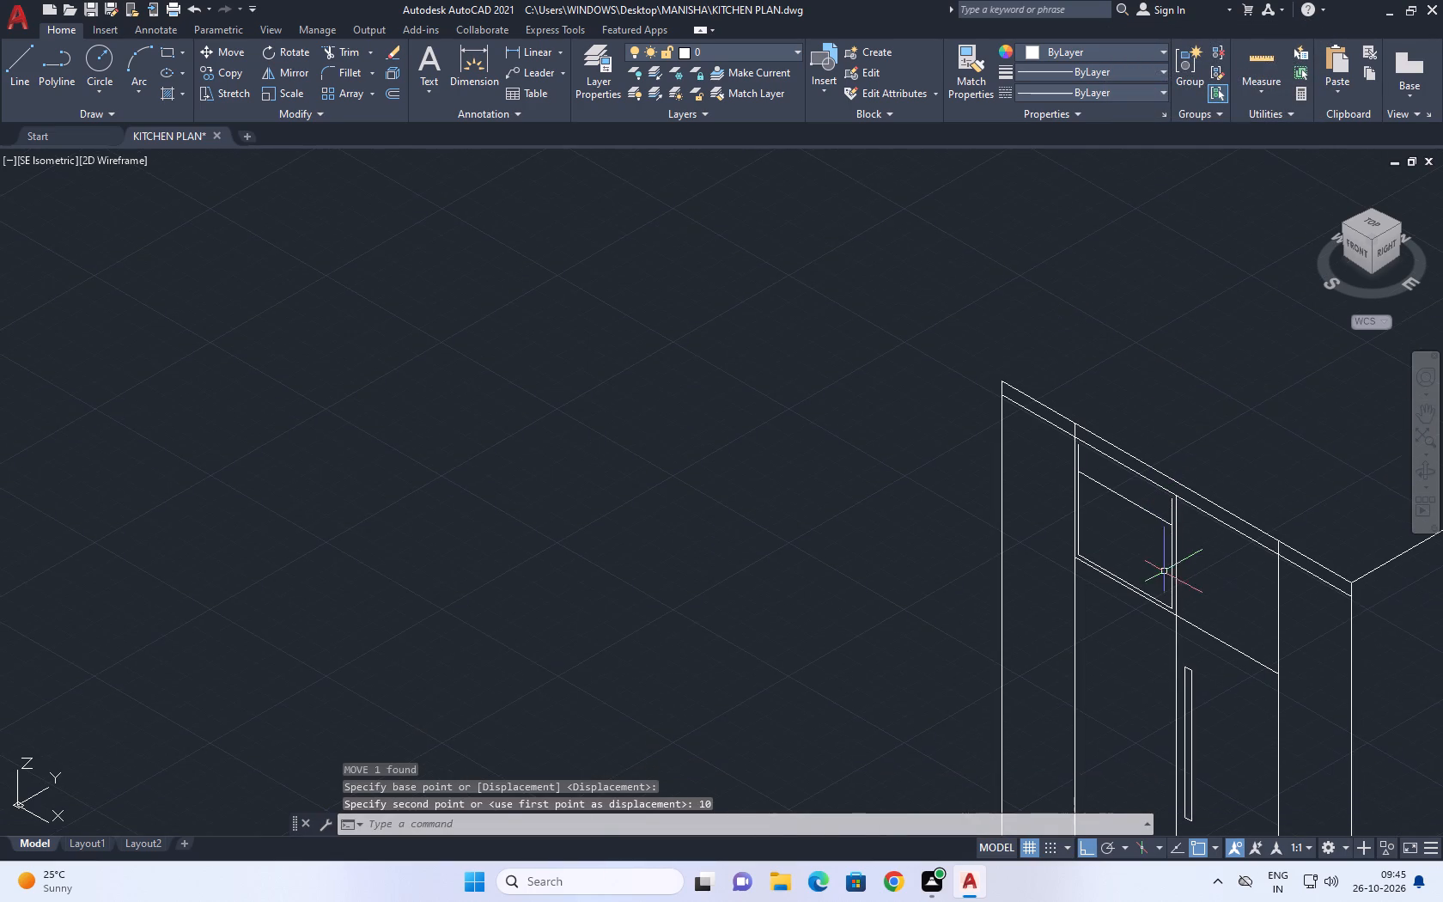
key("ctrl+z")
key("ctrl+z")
Move the inner vertical beside the middle divider 5 units inward, back along X.
middle_click_drag(1190, 556, 1159, 467)
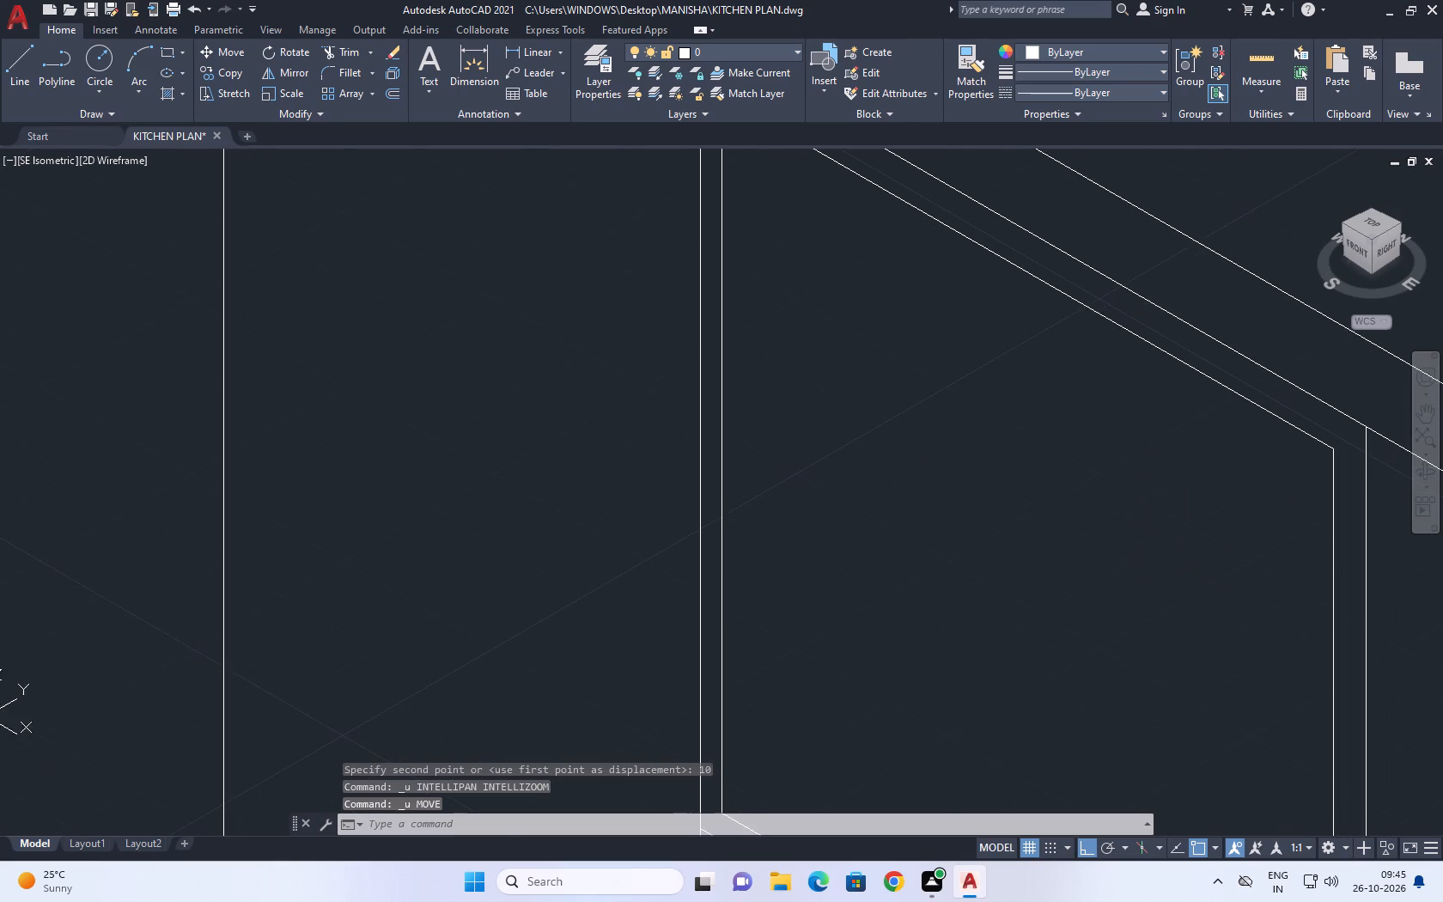
scroll(1295, 526, "down", 3)
scroll(1309, 561, "up", 2)
left_click(1309, 569)
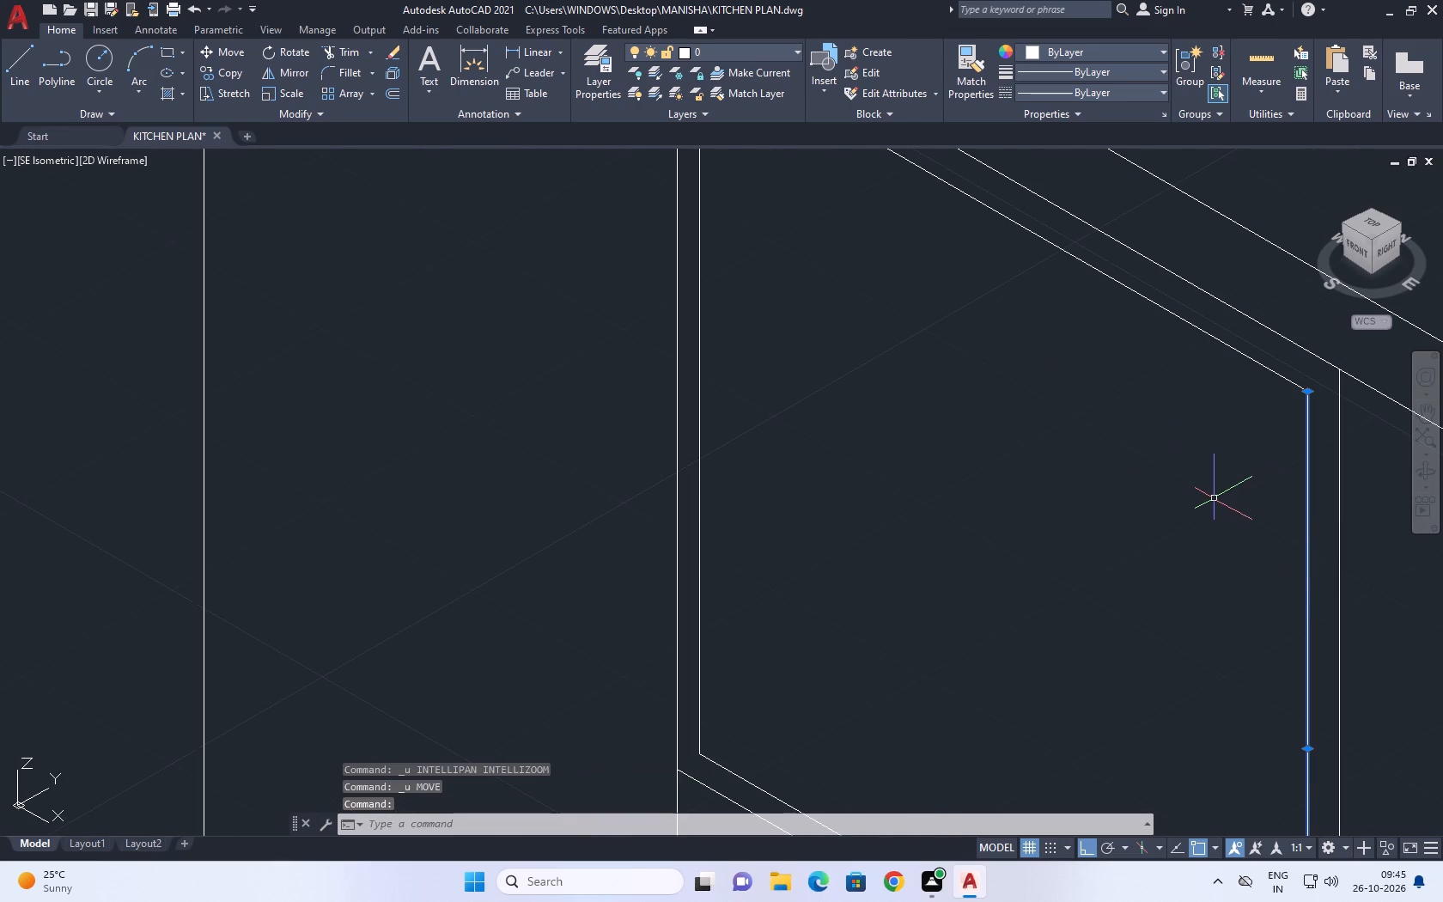
key("m")
key("space")
left_click(1253, 557)
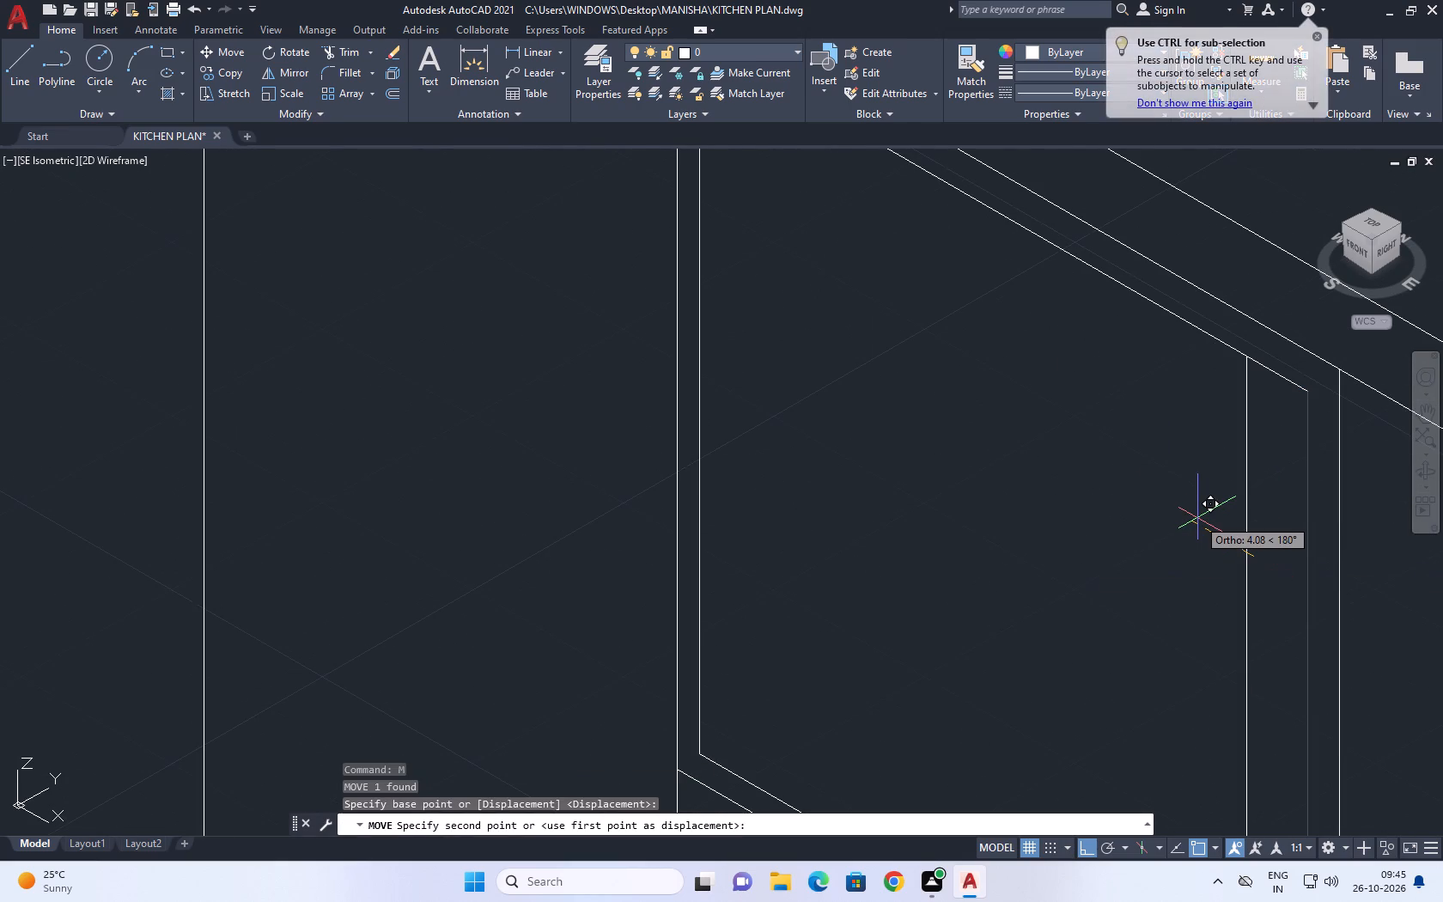
type("5")
key("space")
scroll(1202, 513, "down", 1)
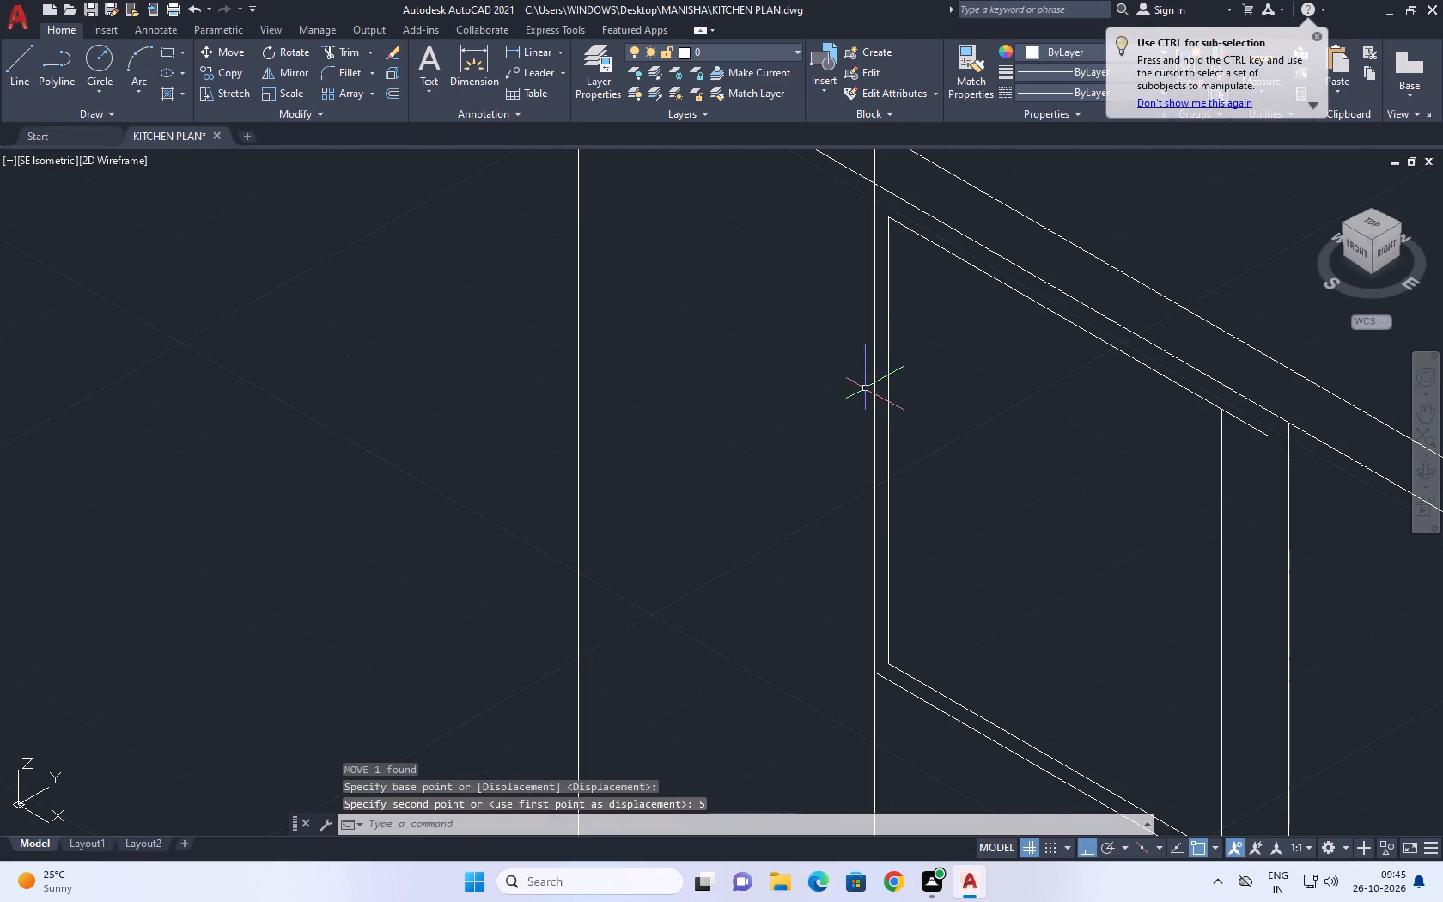
Move the first inner vertical, at the border's other side, 5 units inward along X.
left_click(887, 379)
key("m")
key("space")
left_click(898, 413)
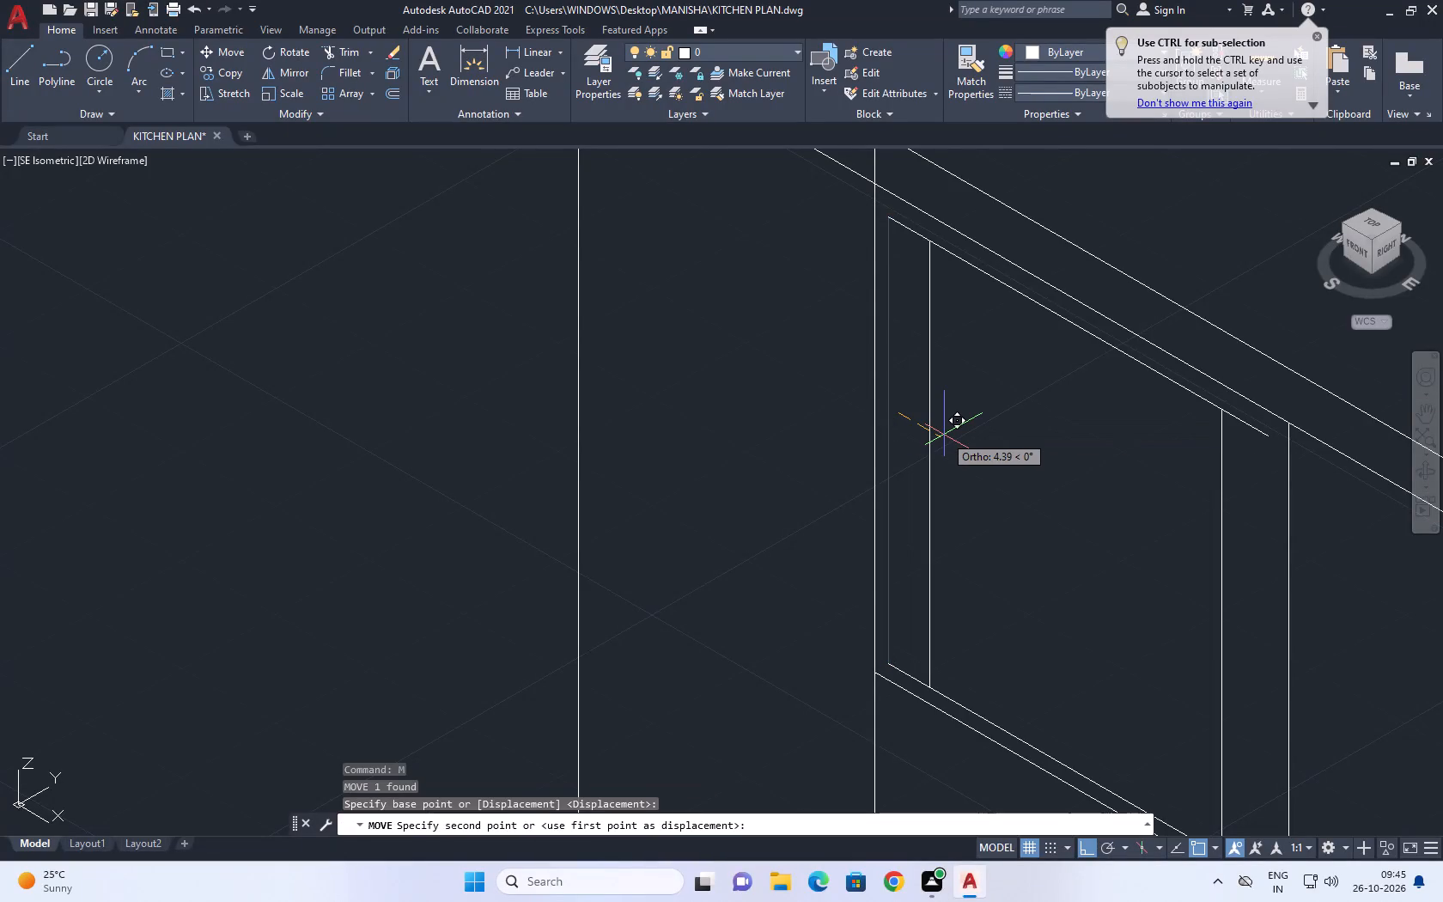
type("5")
key("space")
key("Escape")
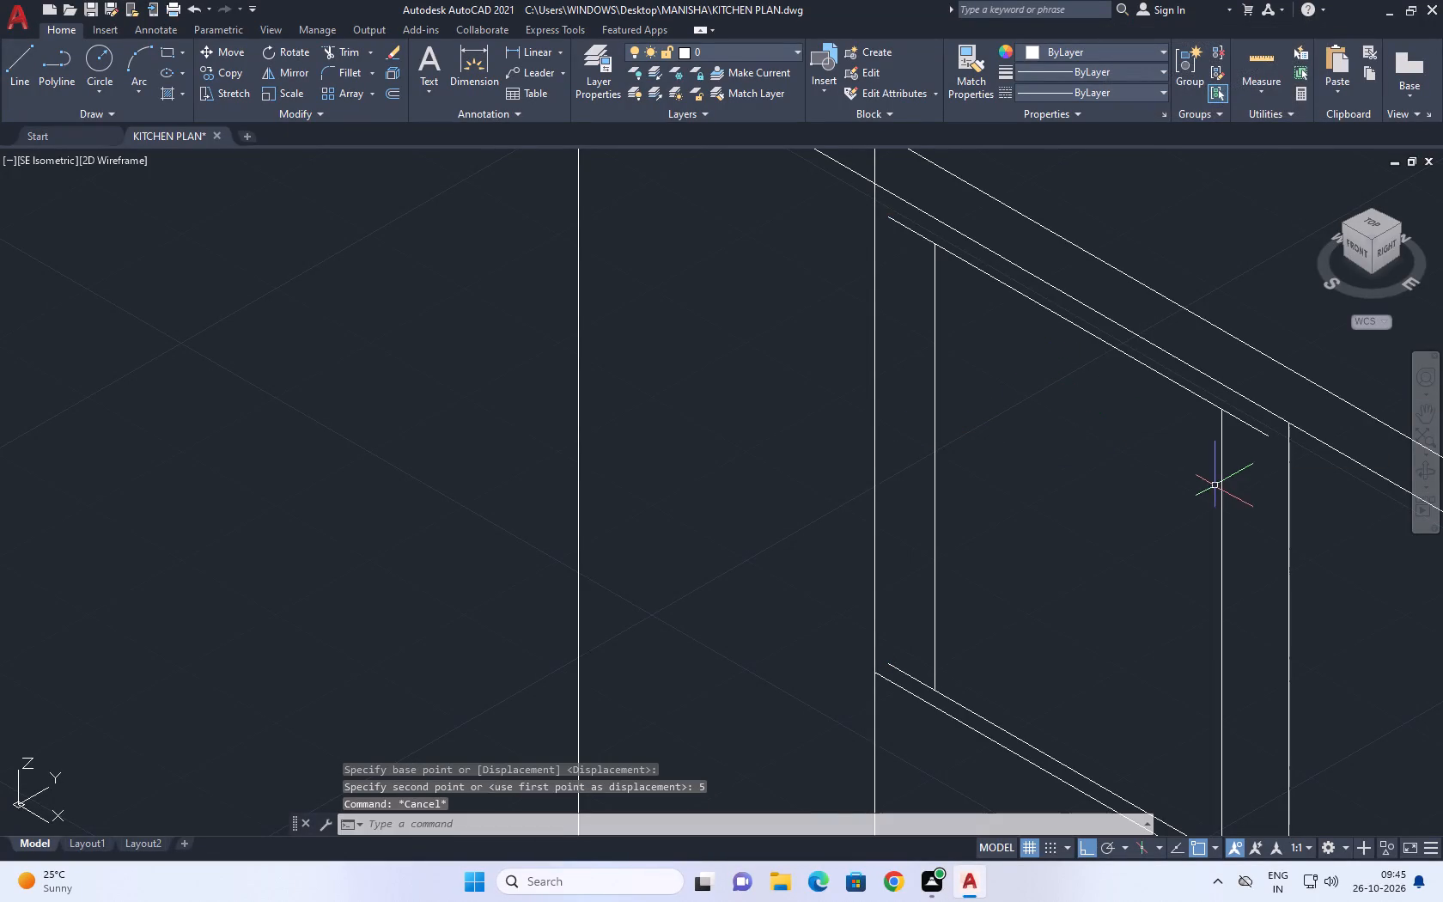
Move the crossline beneath the upper panels a short distance up, above the inner bottom line.
middle_click_drag(1215, 485, 1117, 397)
scroll(1117, 396, "down", 2)
scroll(1207, 620, "up", 1)
left_click(1256, 636)
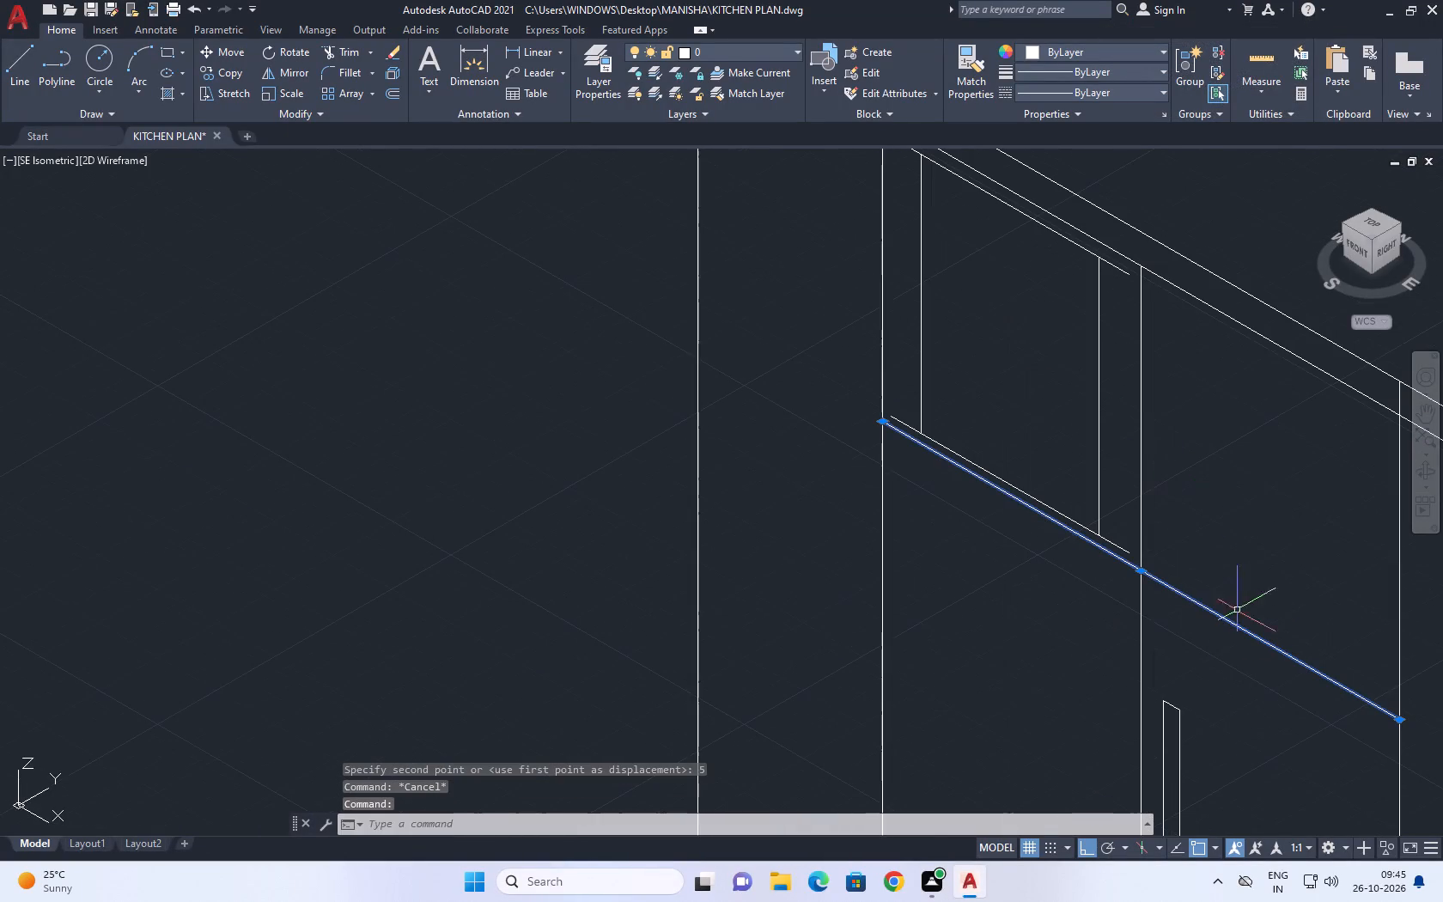
middle_click_drag(1196, 563, 1110, 473)
scroll(1192, 558, "down", 1)
key("m")
key("space")
left_click(1103, 523)
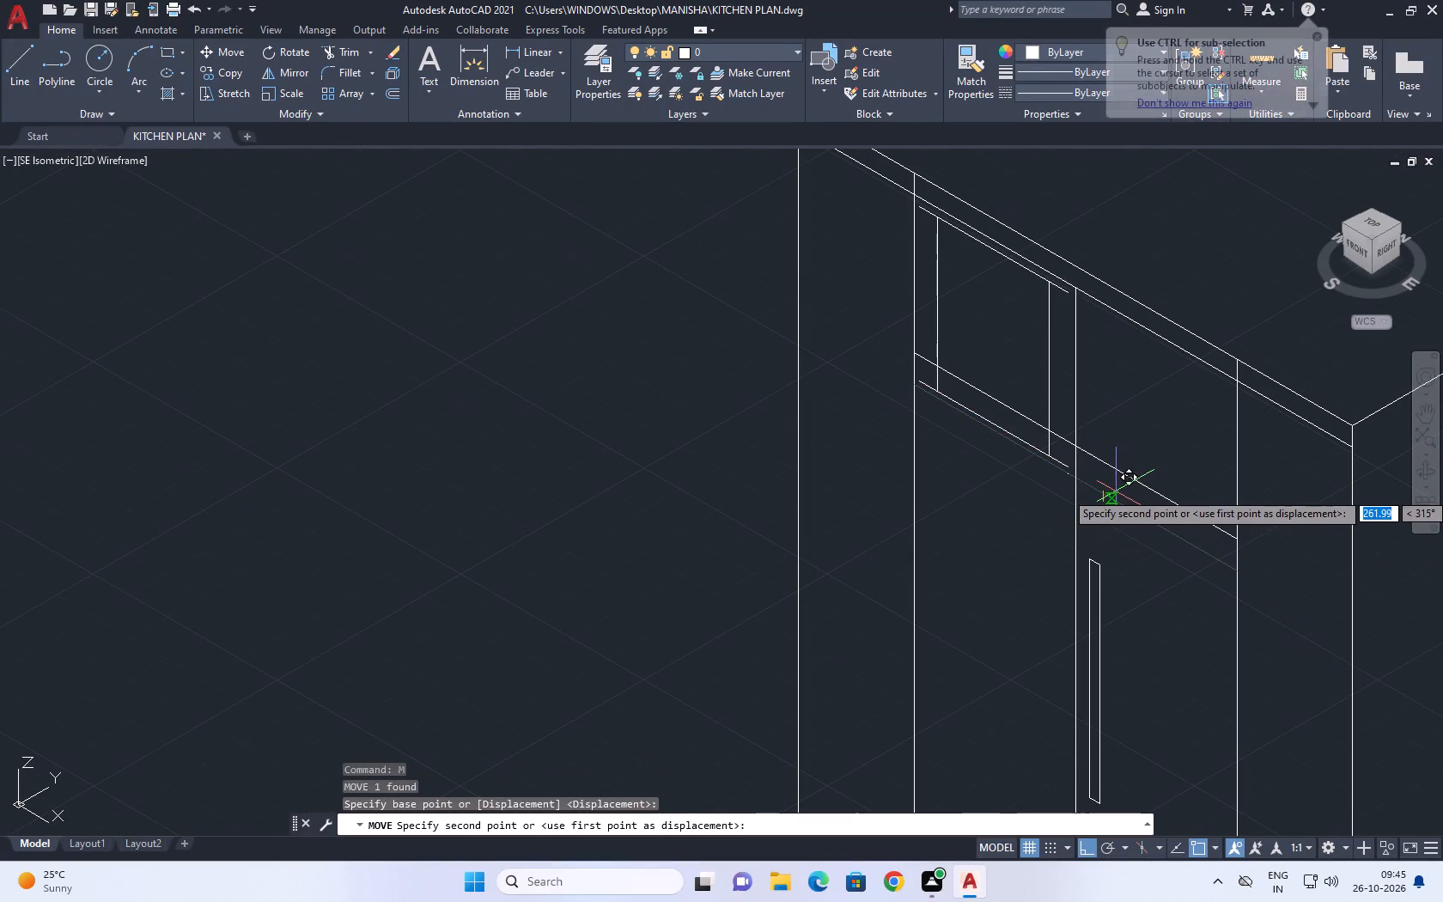
left_click(1116, 491)
Move the raised crossline back along X so its overshooting end meets the far door vertical.
left_click(1021, 417)
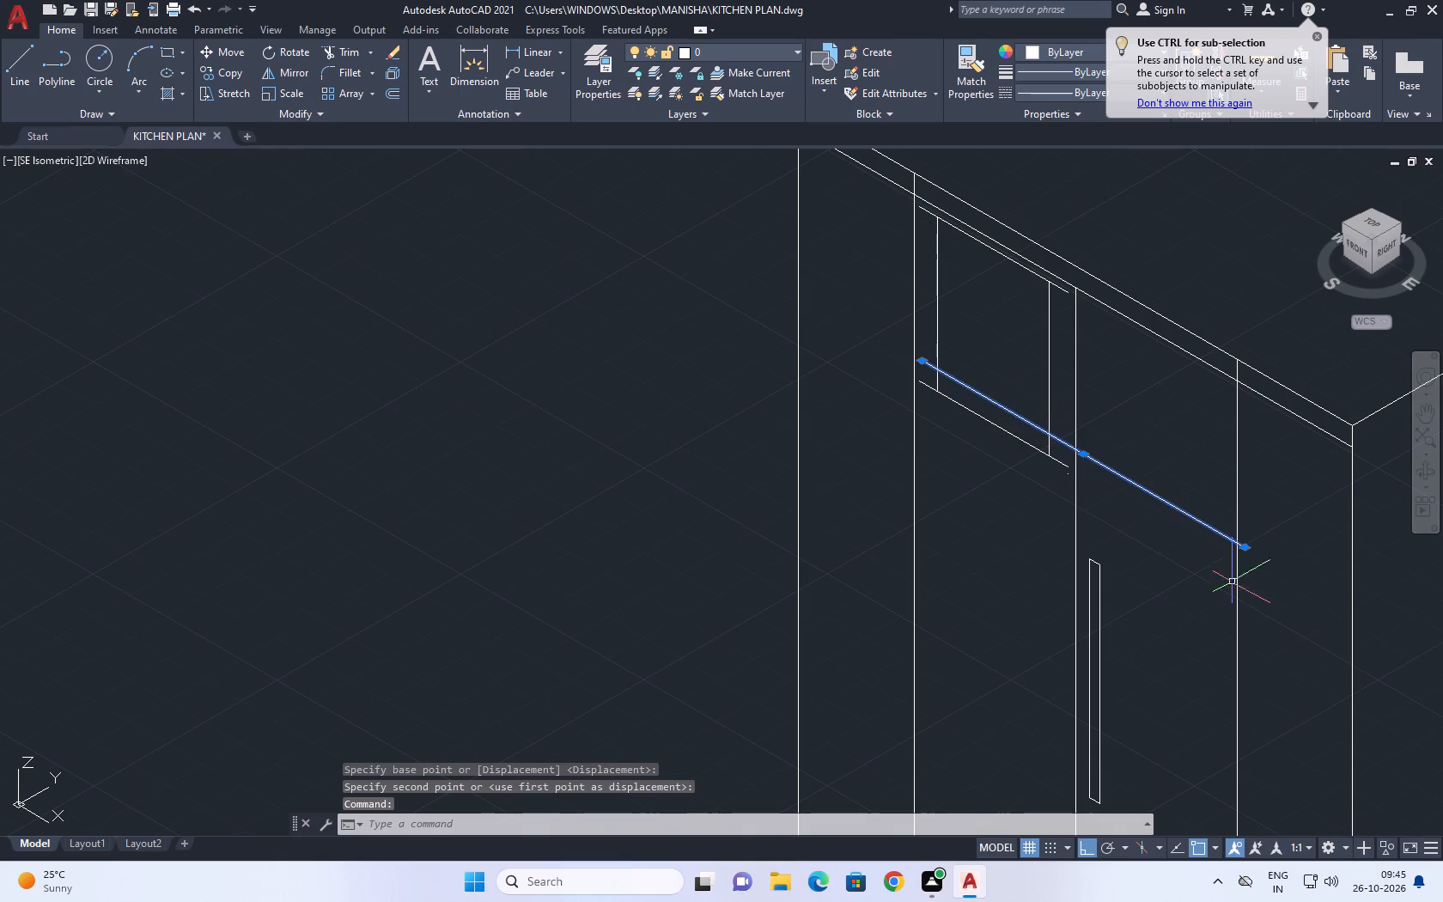
key("m")
key("space")
scroll(1295, 584, "up", 3)
scroll(1084, 460, "up", 2)
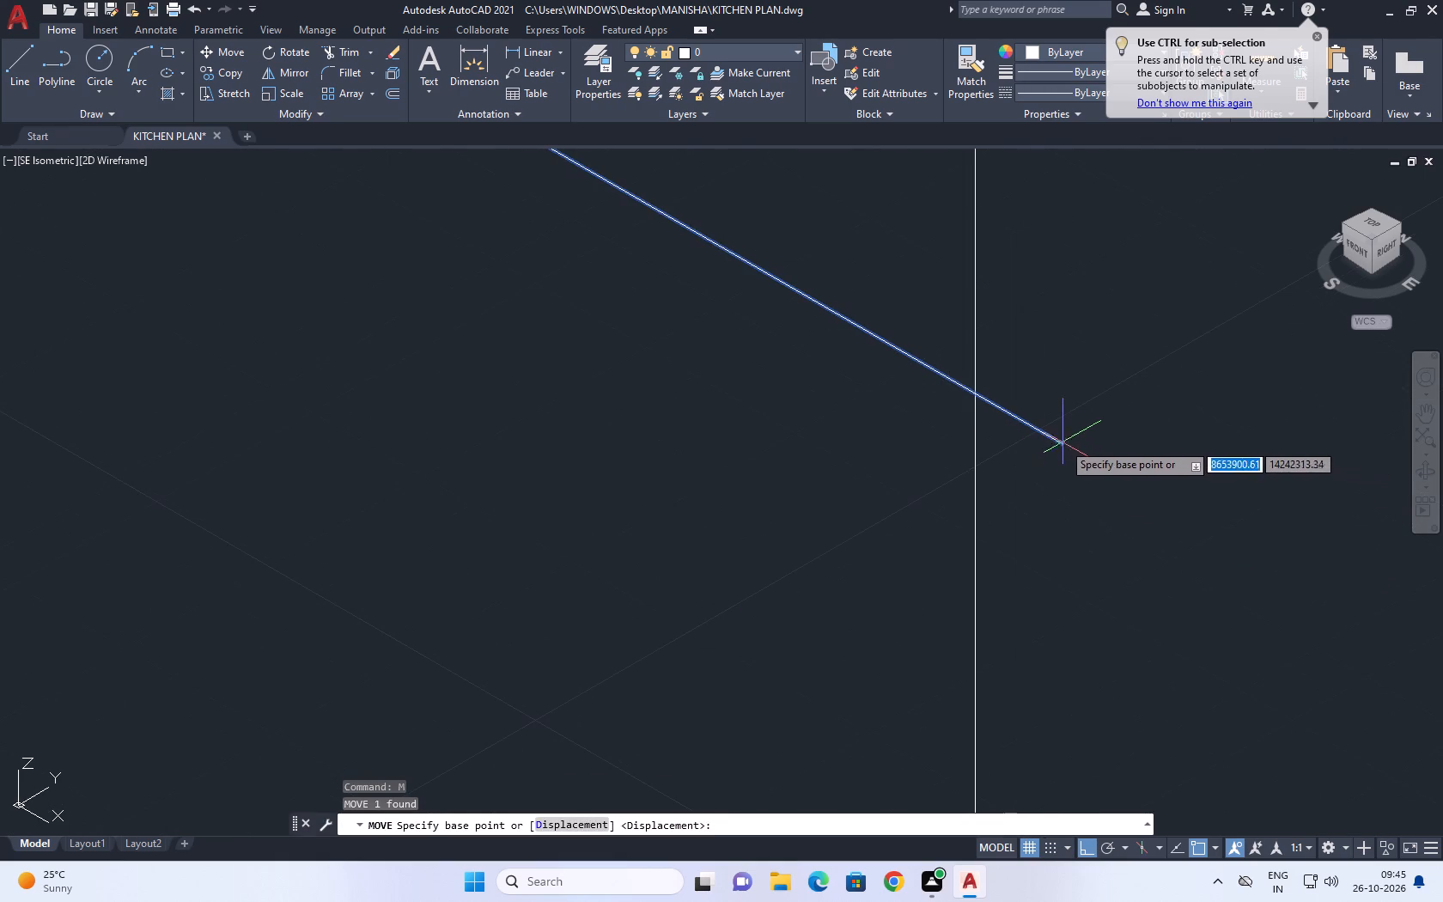
left_click(1062, 442)
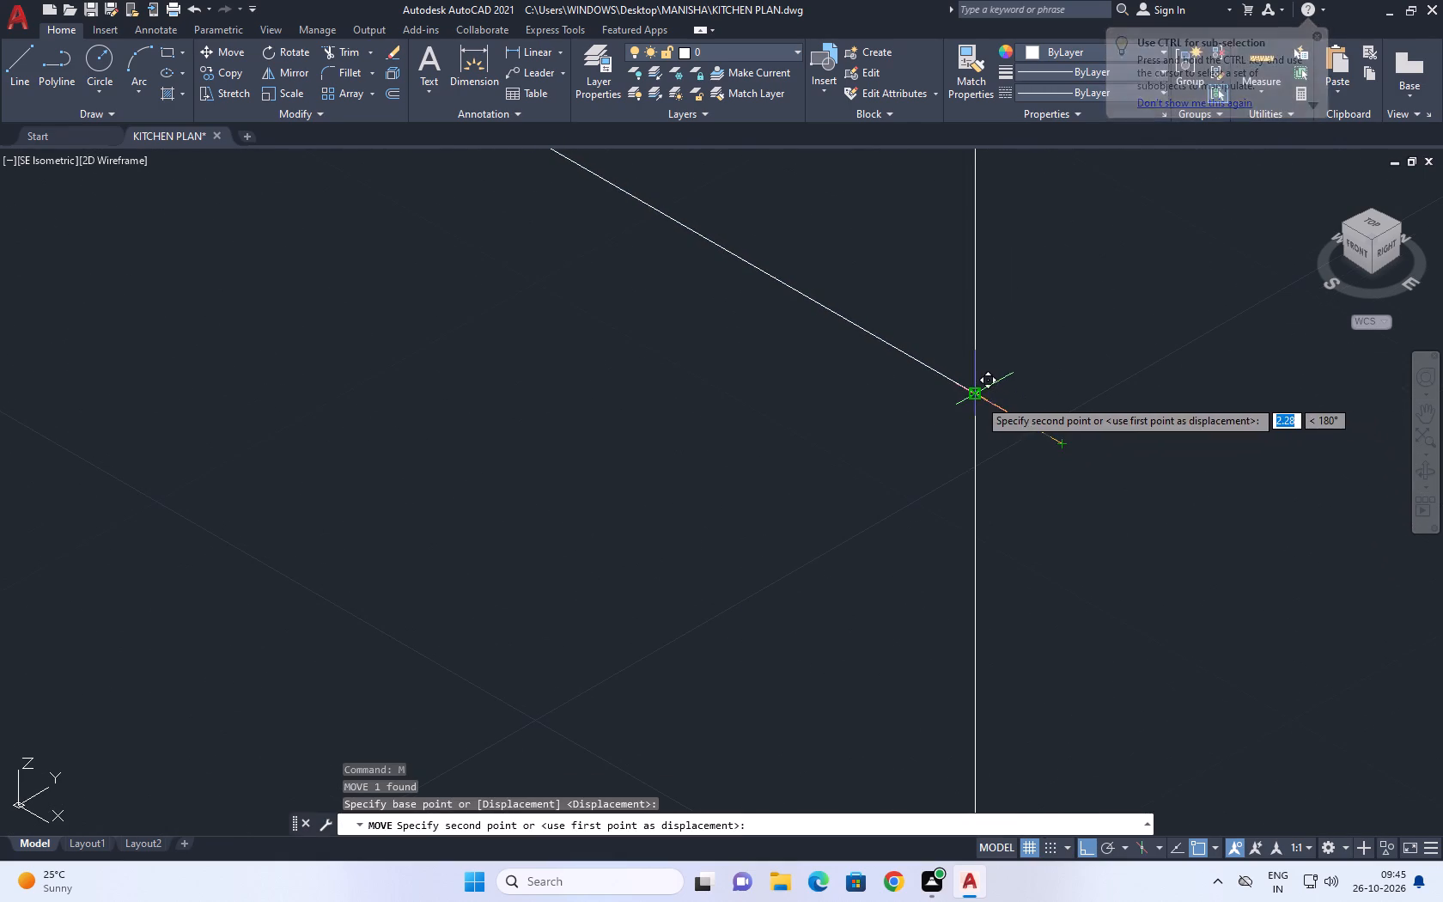
left_click(976, 398)
key("Escape")
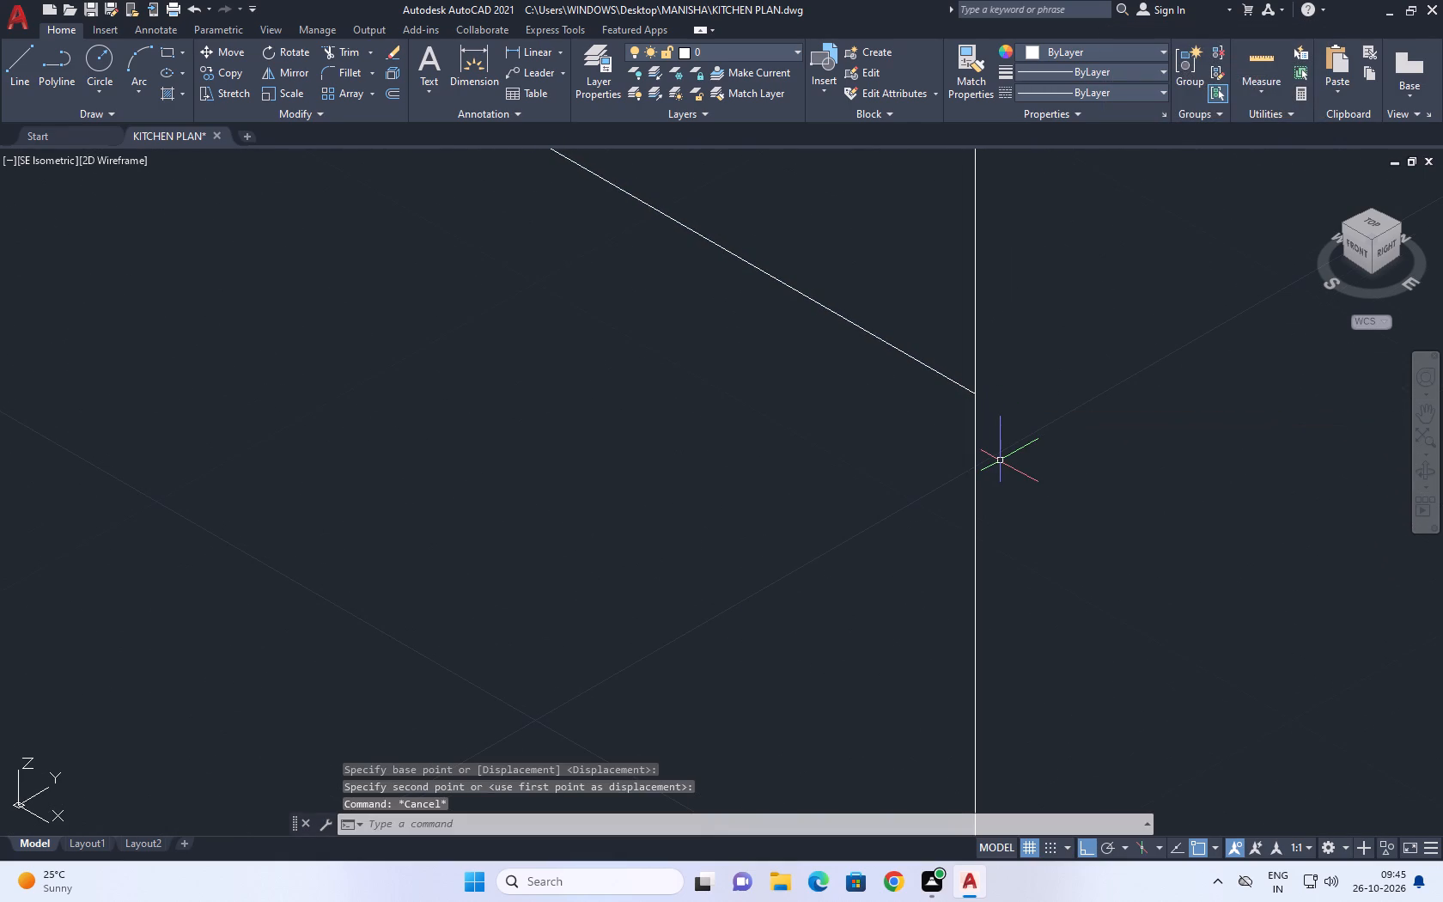
Erase the old inner bottom line that lies below the raised crossline.
middle_click_drag(1008, 473, 1015, 504)
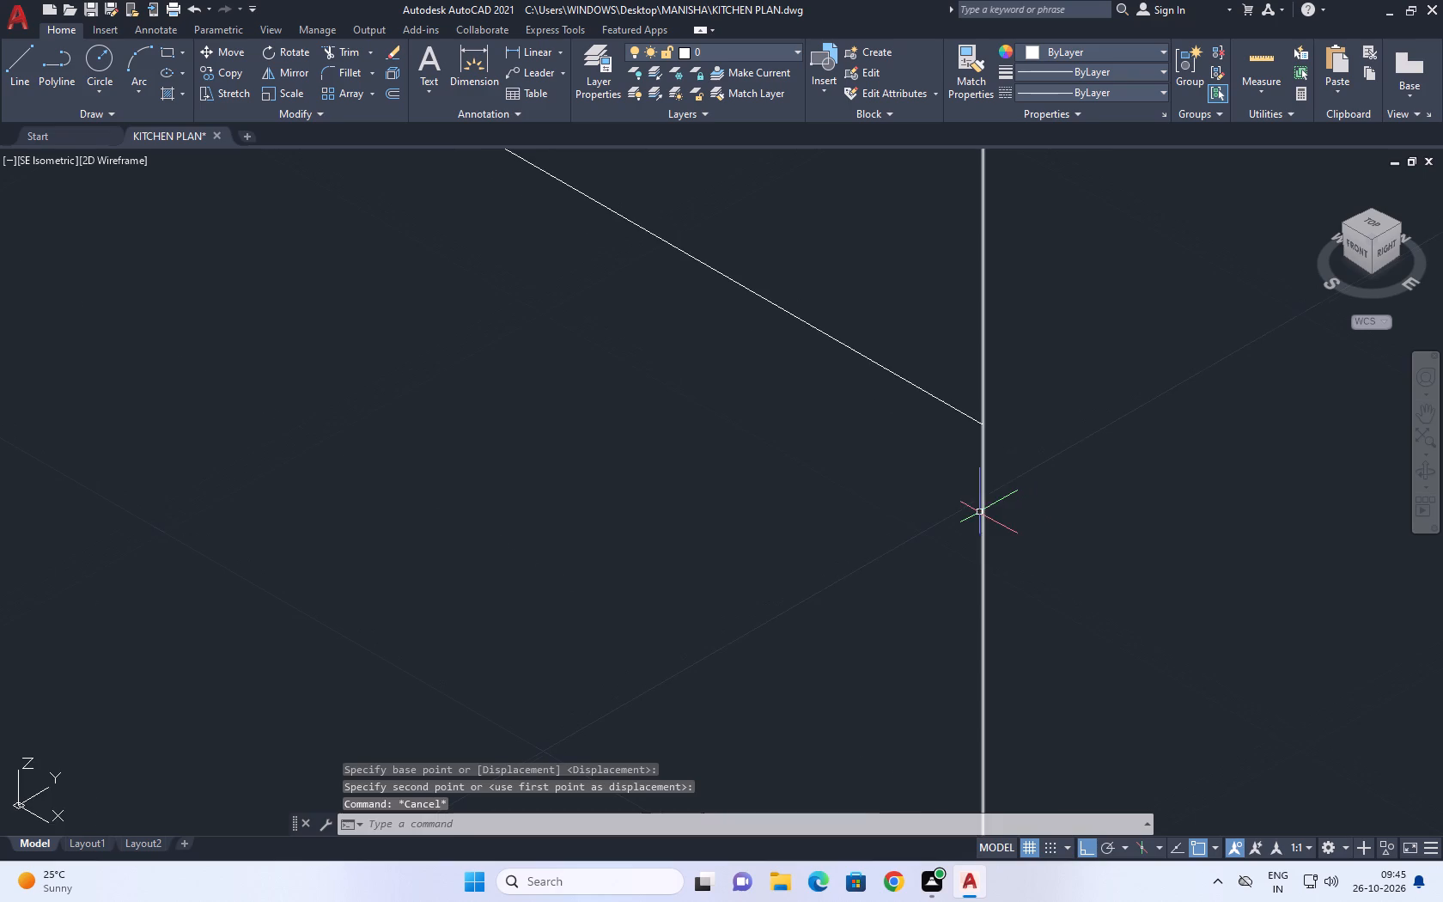
scroll(977, 512, "down", 1)
middle_click_drag(977, 512, 1008, 570)
scroll(980, 527, "down", 1)
scroll(880, 469, "down", 2)
middle_click_drag(723, 405, 959, 532)
scroll(700, 393, "up", 2)
left_click(886, 427)
left_click(819, 460)
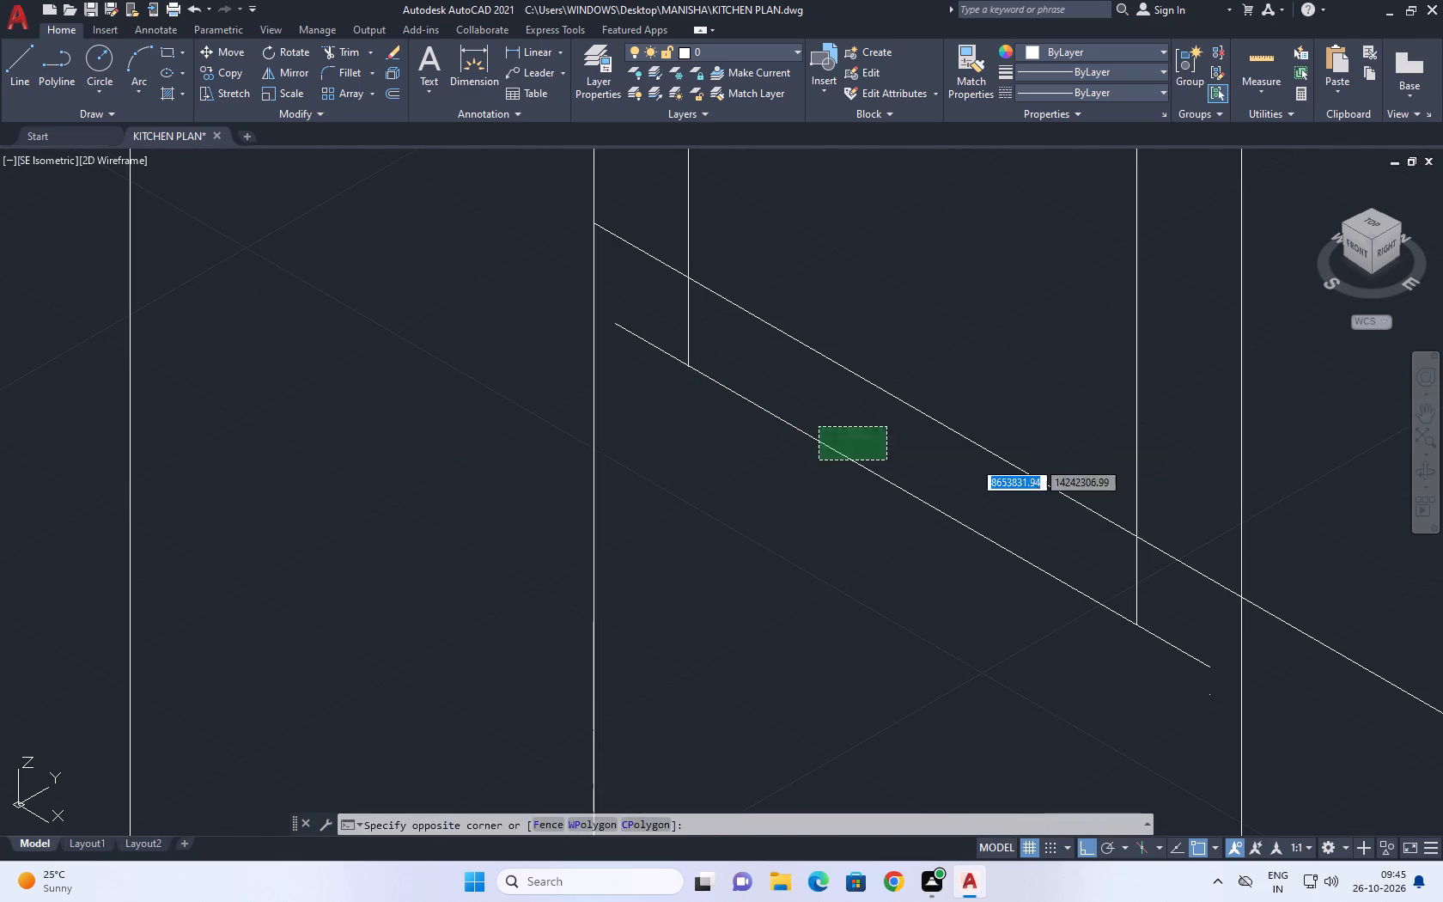
key("Delete")
Erase the tiny leftover segment beside the middle divider, below the crossline.
middle_click_drag(1082, 598, 1050, 601)
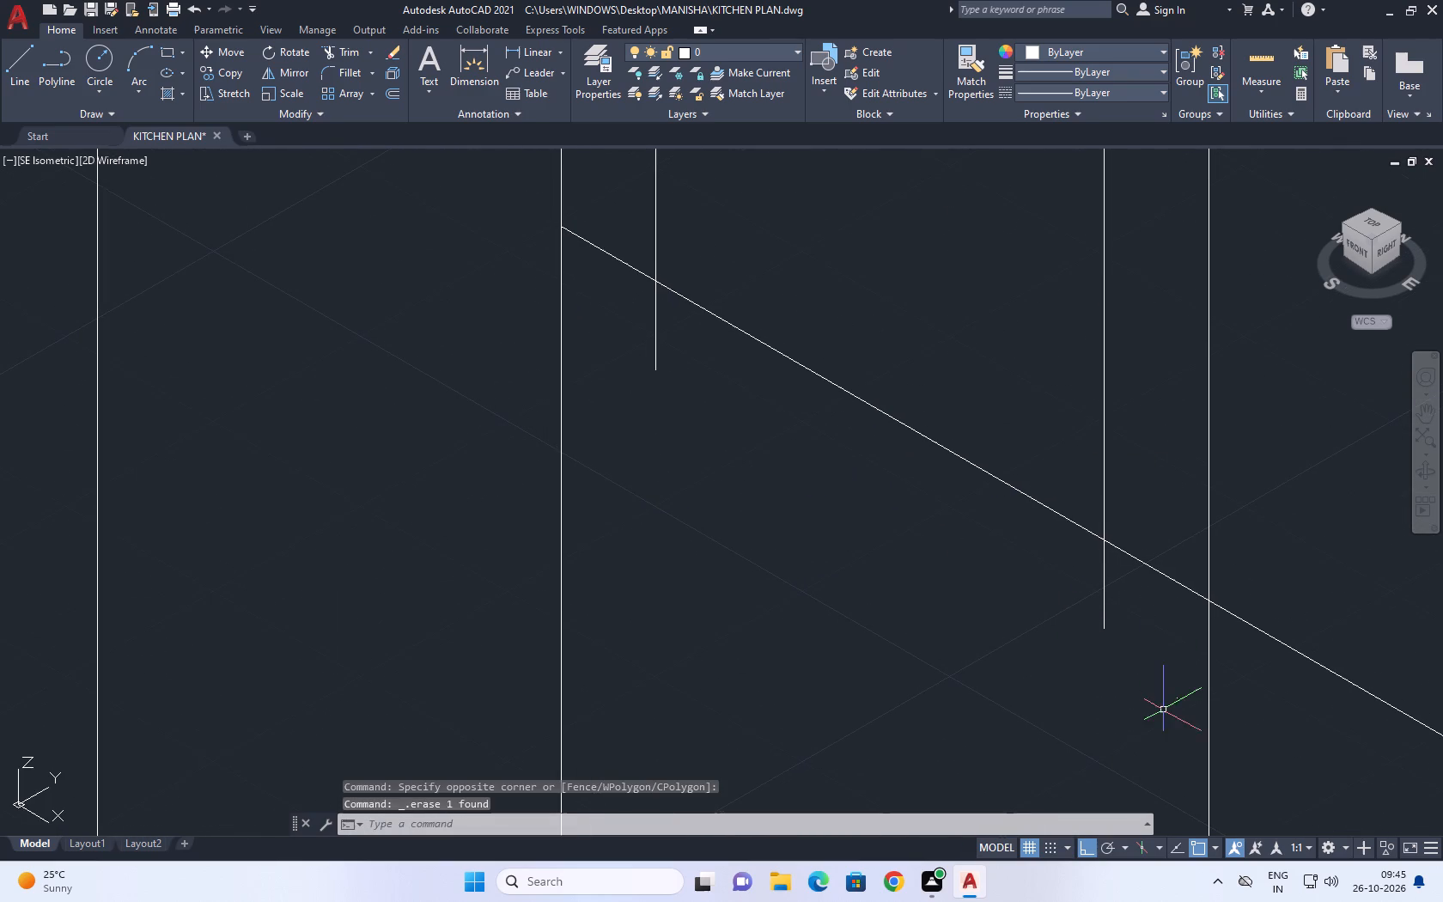
left_click_drag(1136, 656, 1147, 675)
left_click(1231, 735)
key("Delete")
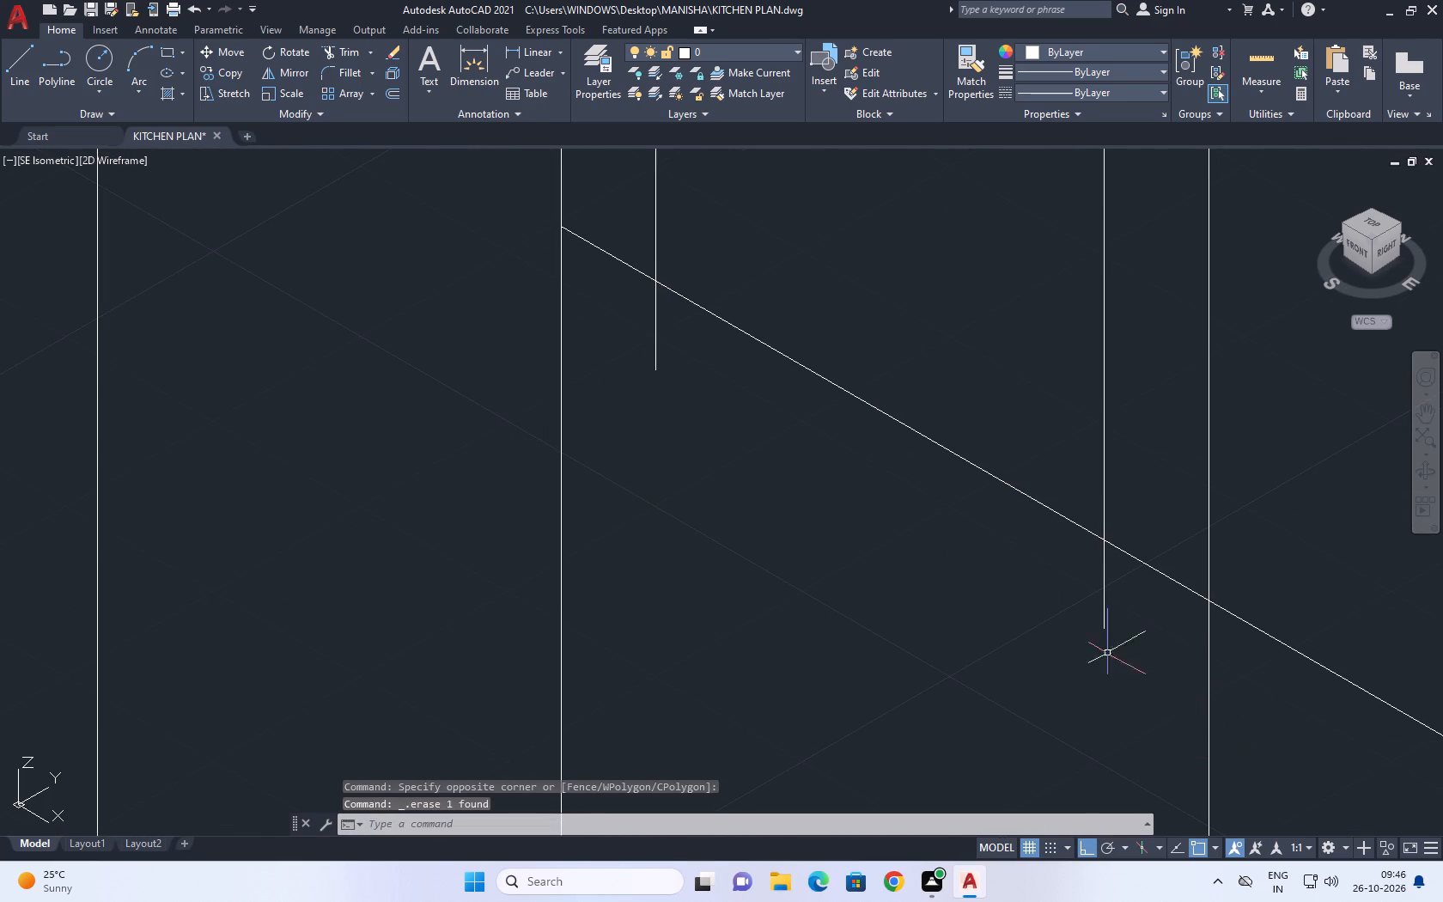
Copy the crossline about 2 units straight up to form the new inner bottom line.
scroll(1089, 642, "down", 5)
scroll(1073, 631, "up", 4)
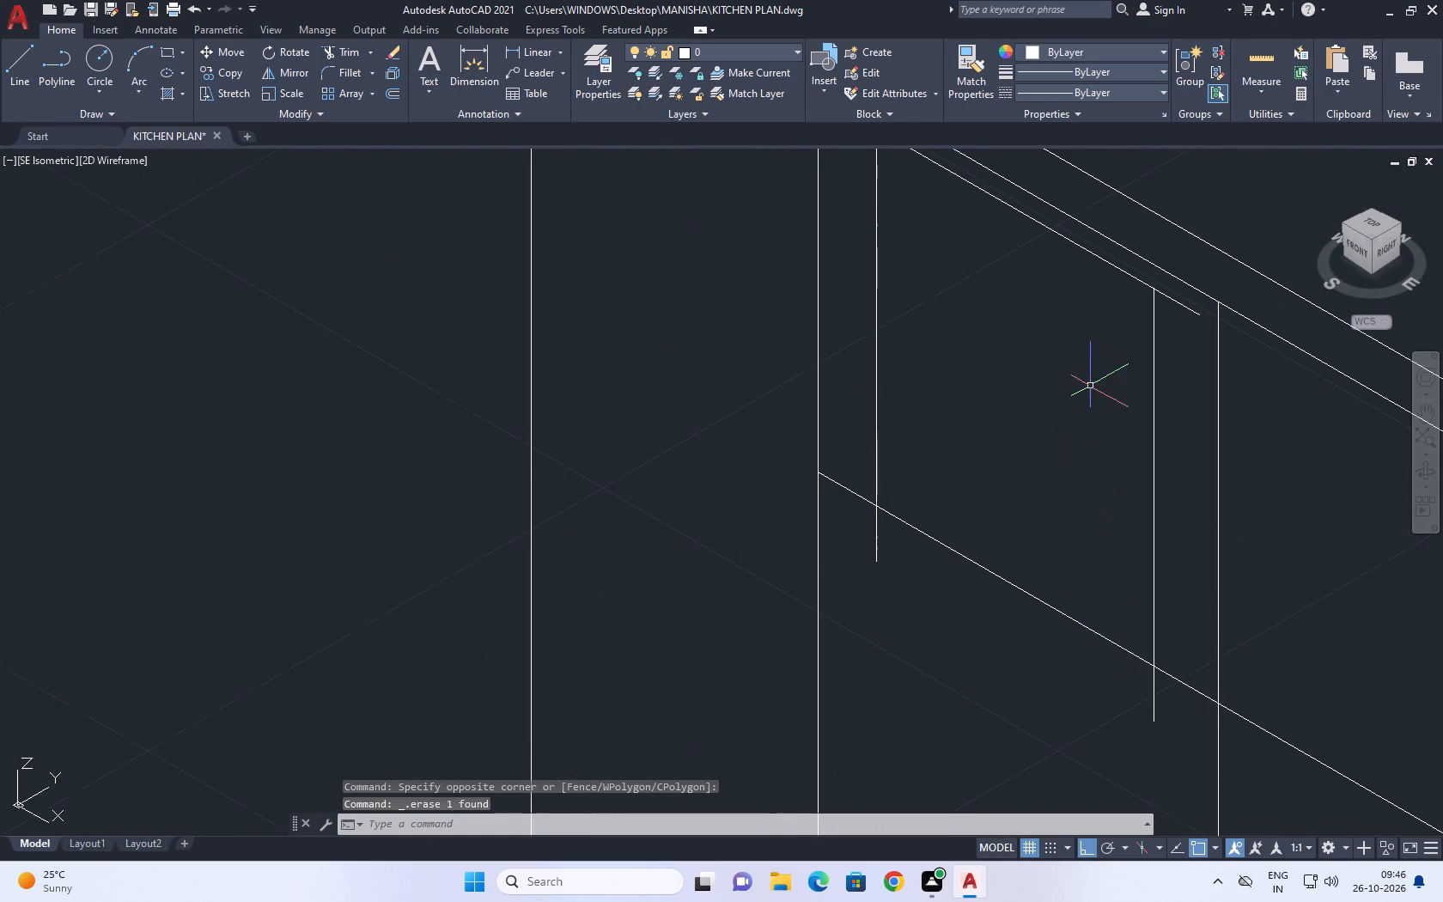
middle_click_drag(1077, 436, 1079, 457)
left_click(1030, 674)
left_click(971, 574)
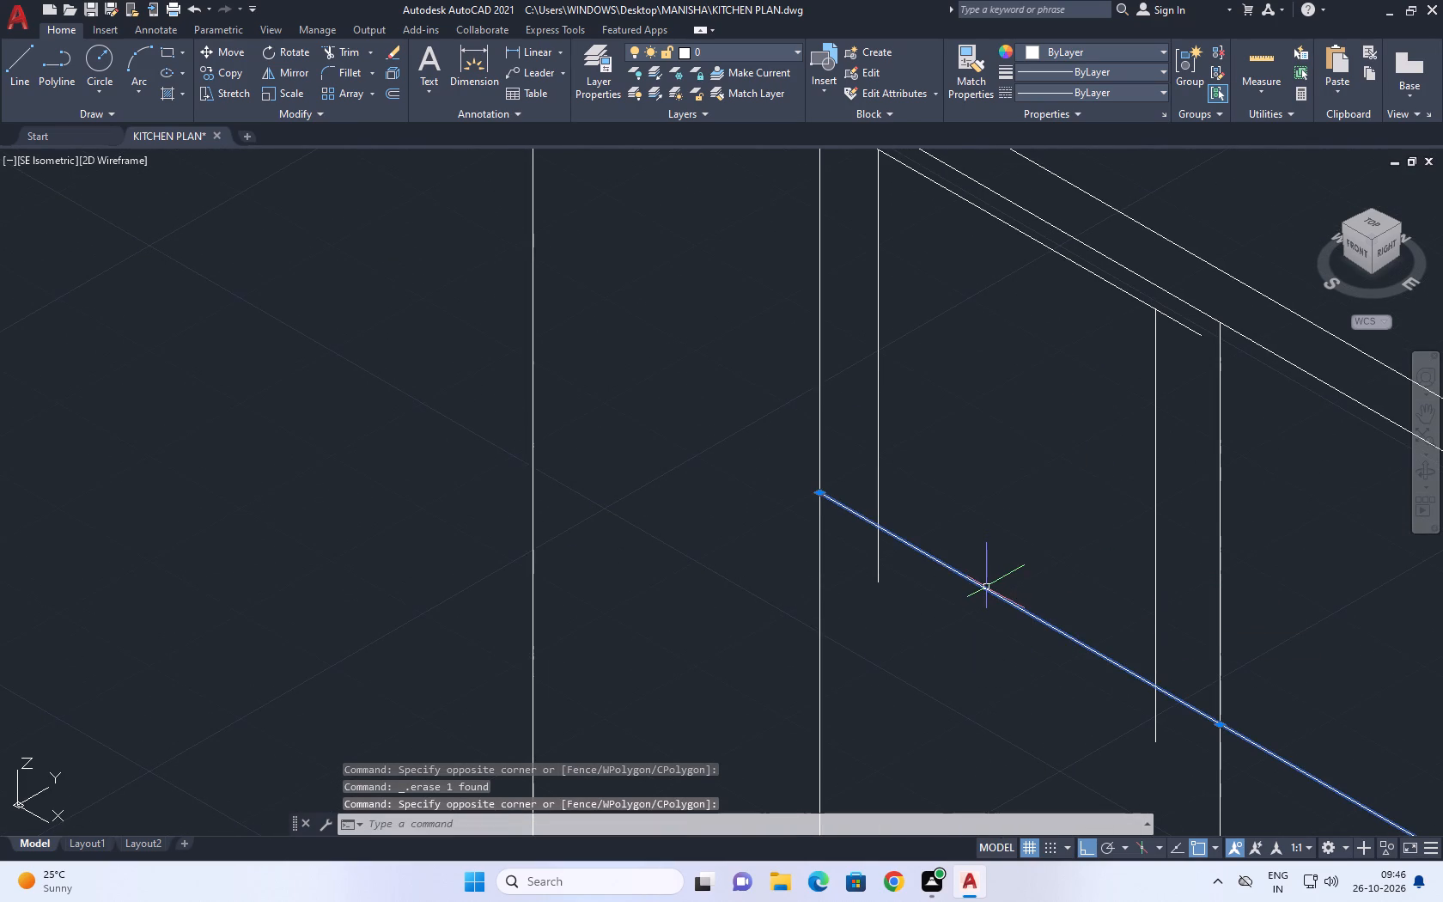
key("c")
key("o")
key("space")
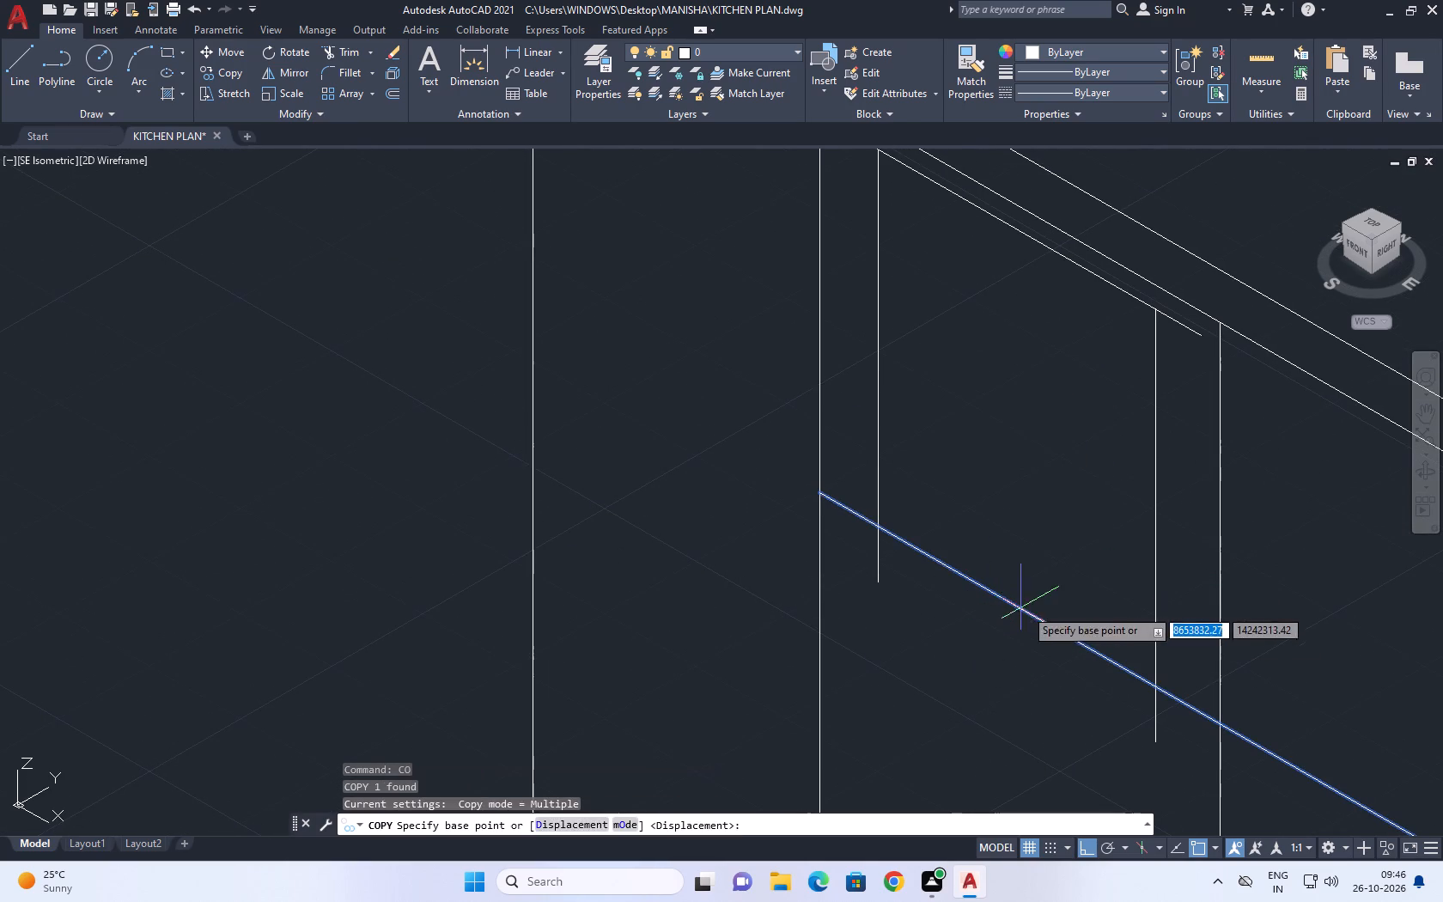
left_click(1015, 611)
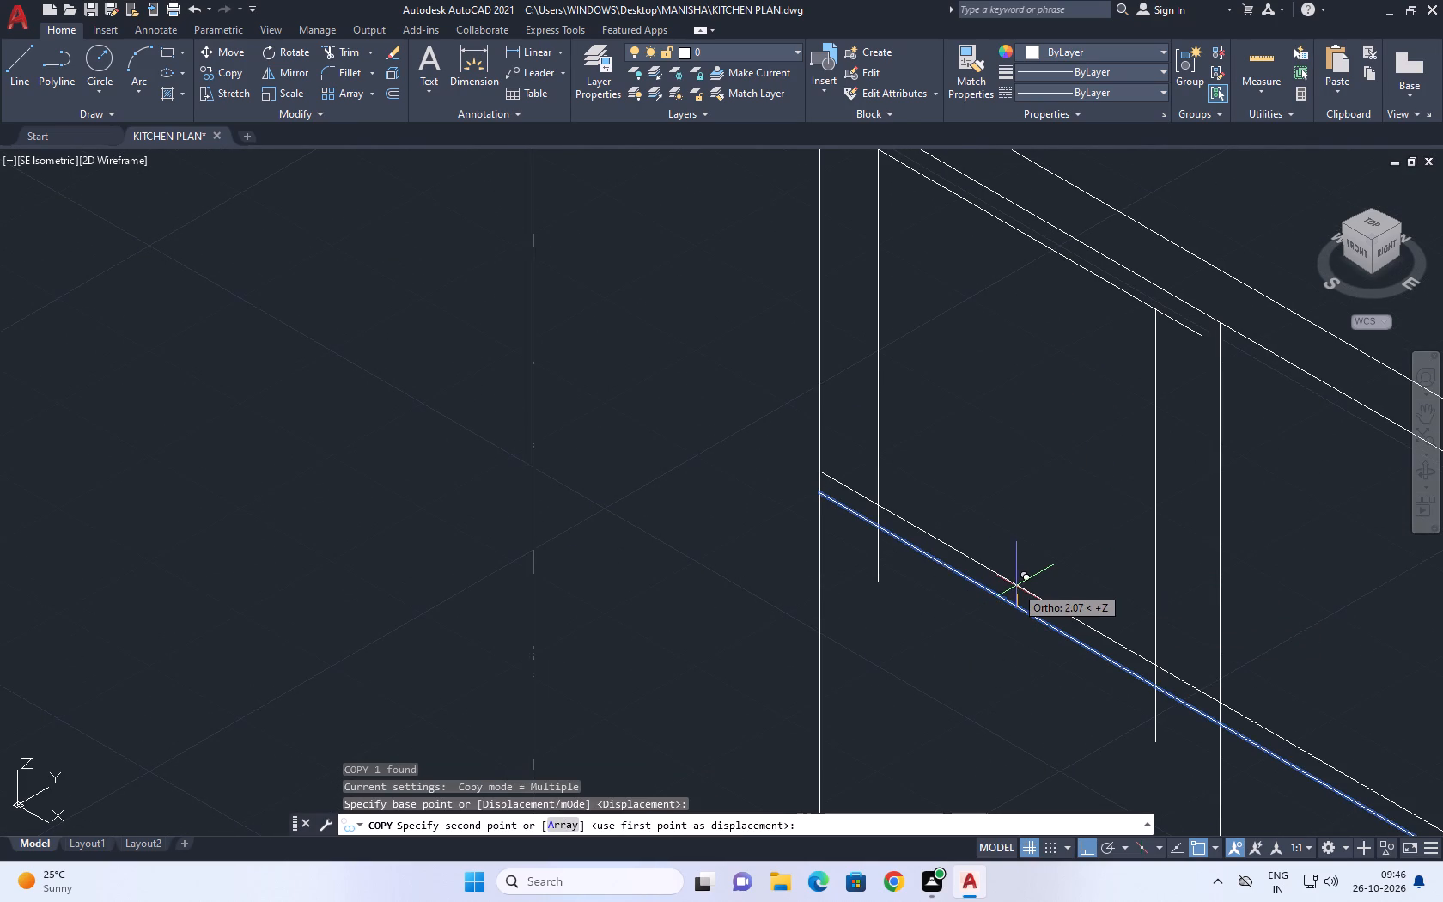
left_click(1017, 586)
key("Escape")
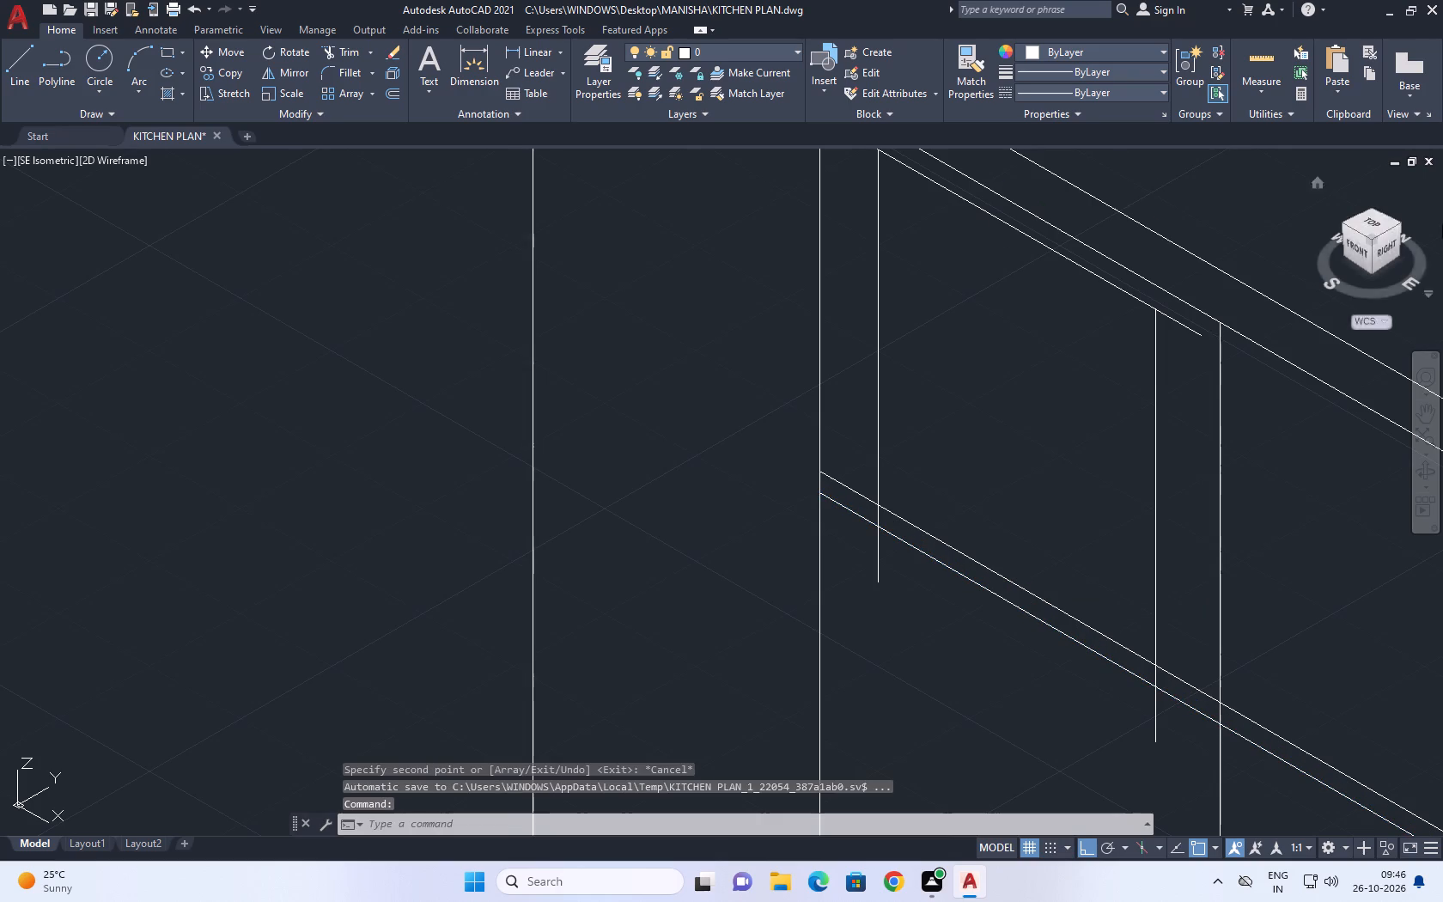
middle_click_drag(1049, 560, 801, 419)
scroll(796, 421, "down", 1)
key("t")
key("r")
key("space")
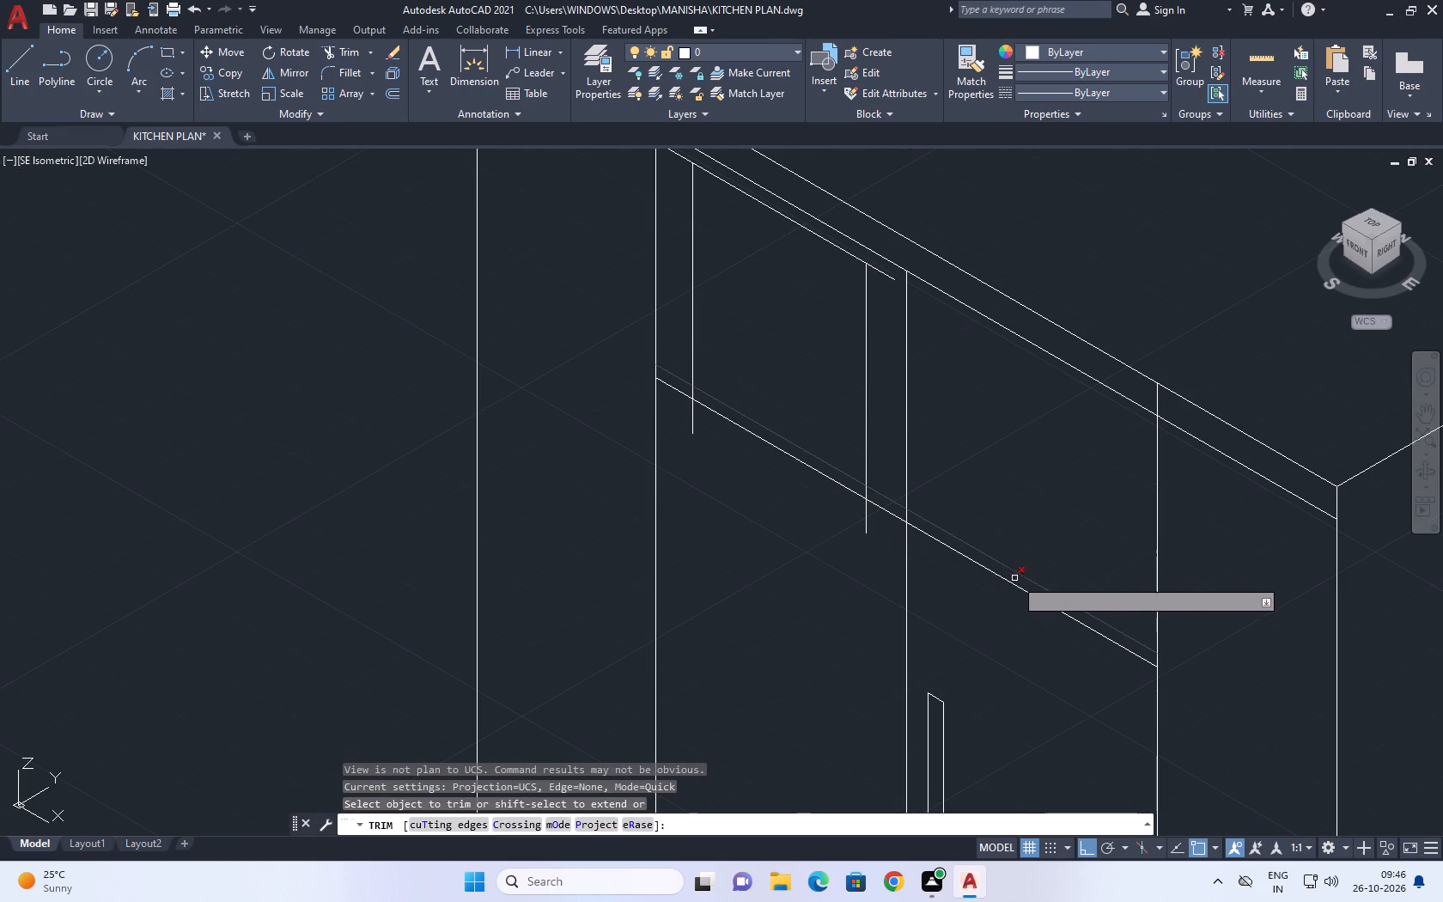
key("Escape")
Shorten the copied crossline so its far end stops at the inner vertical beside the middle divider.
middle_click_drag(986, 628, 854, 606)
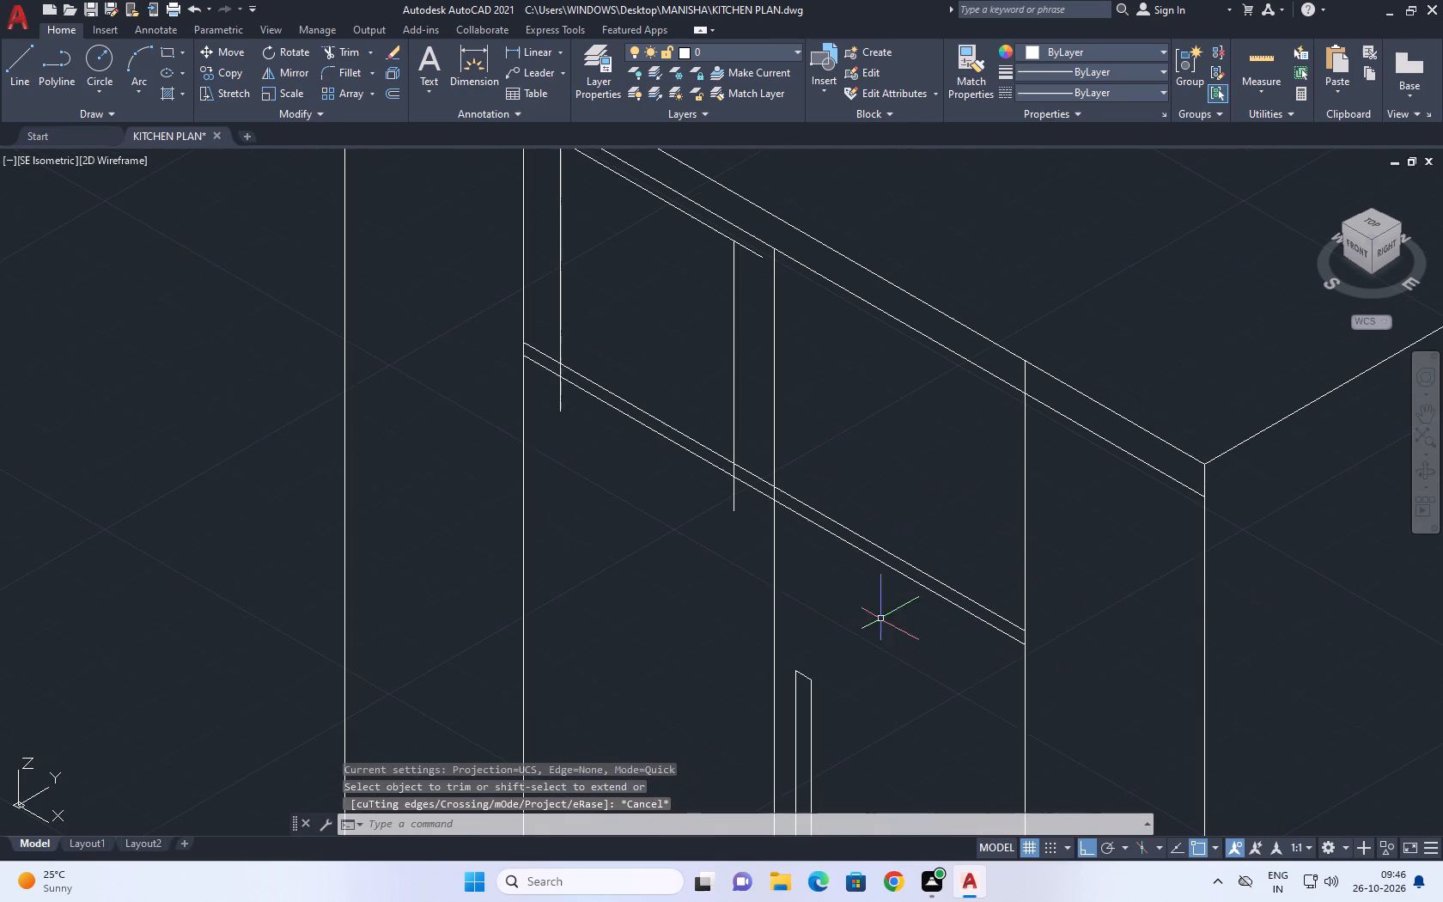
scroll(935, 600, "up", 1)
left_click(966, 591)
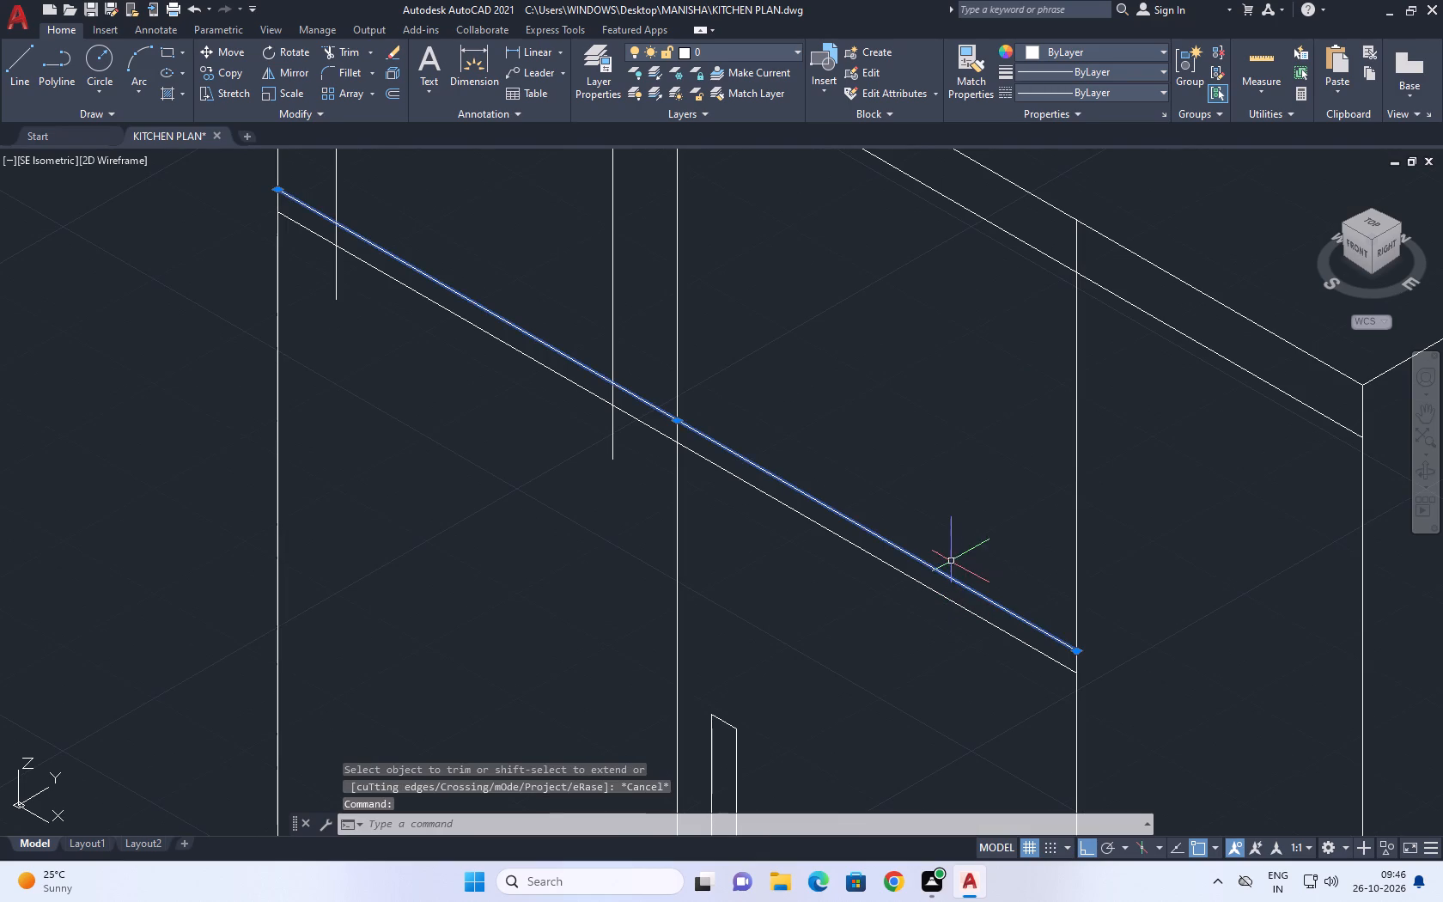
left_click(1076, 655)
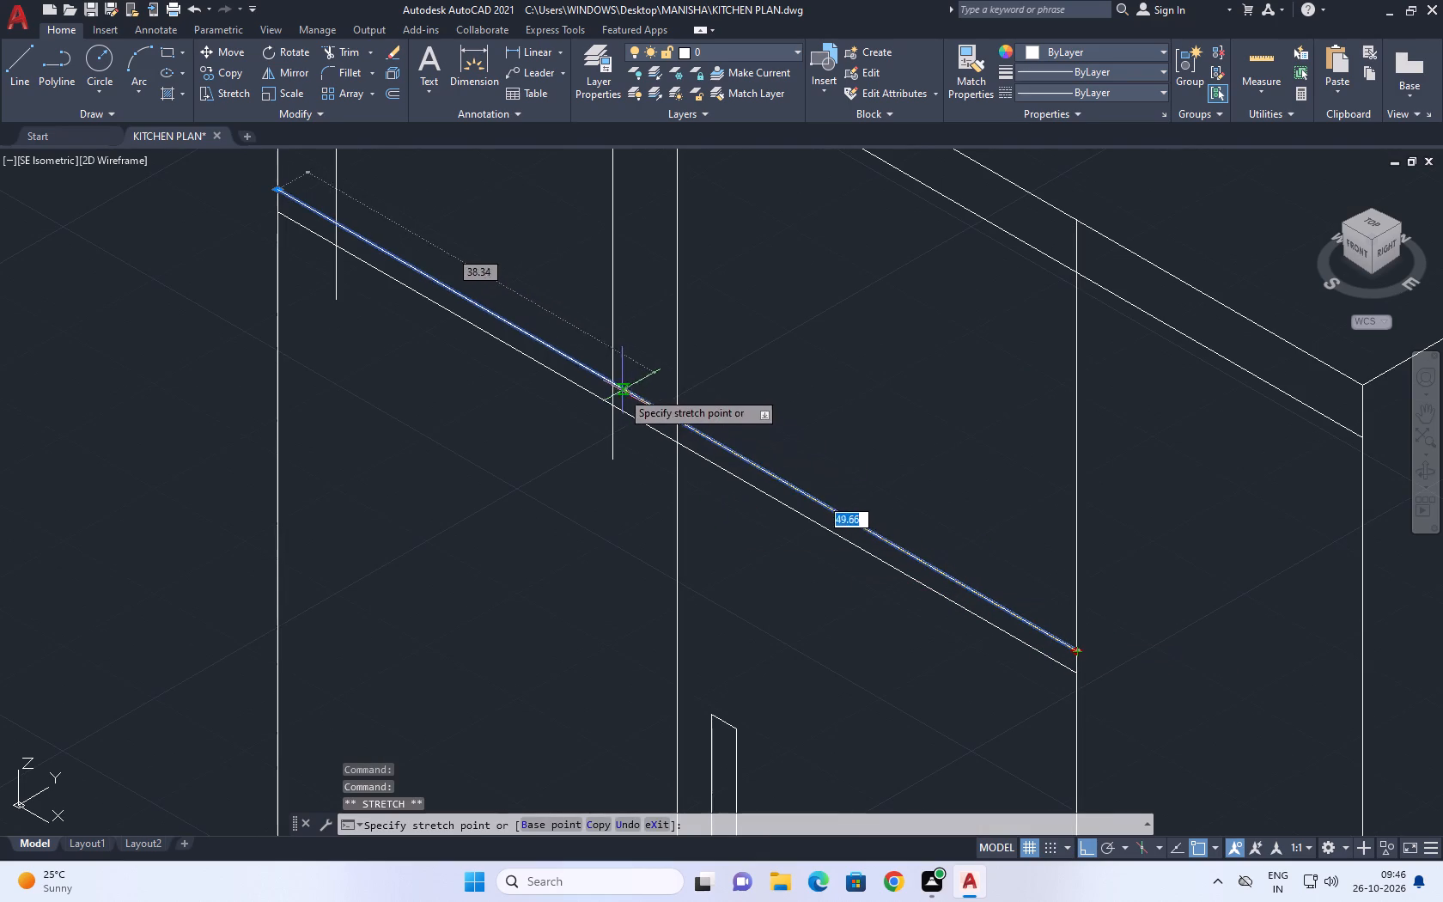
left_click(612, 386)
scroll(825, 519, "down", 2)
middle_click_drag(831, 526, 849, 573)
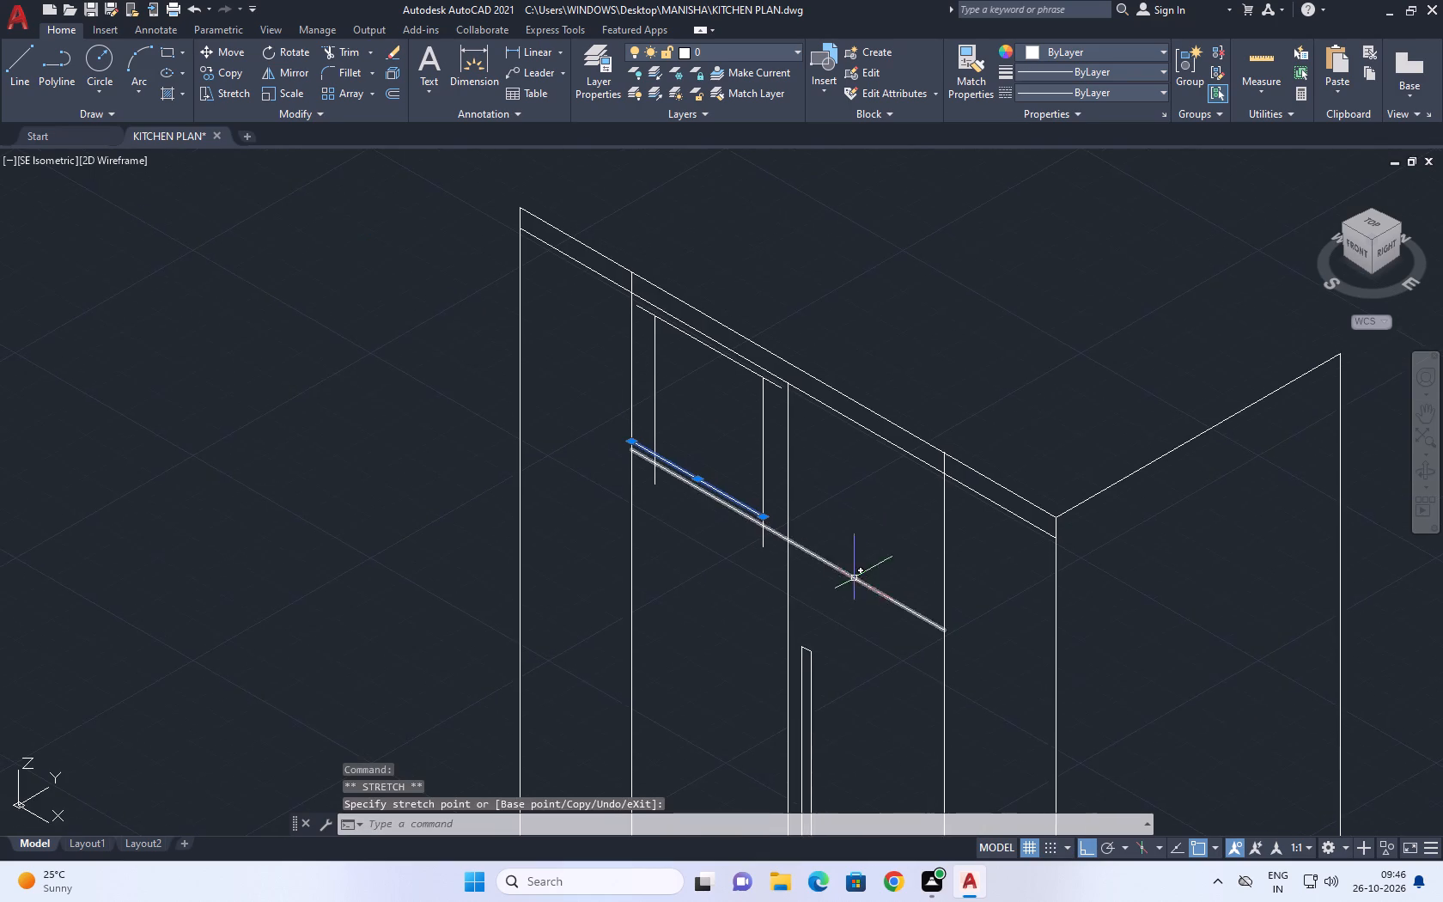
scroll(705, 528, "up", 2)
key("Escape")
Shorten the inner vertical beside the middle divider so its lower end meets the new inner bottom line.
left_click_drag(866, 565, 854, 565)
left_click(804, 553)
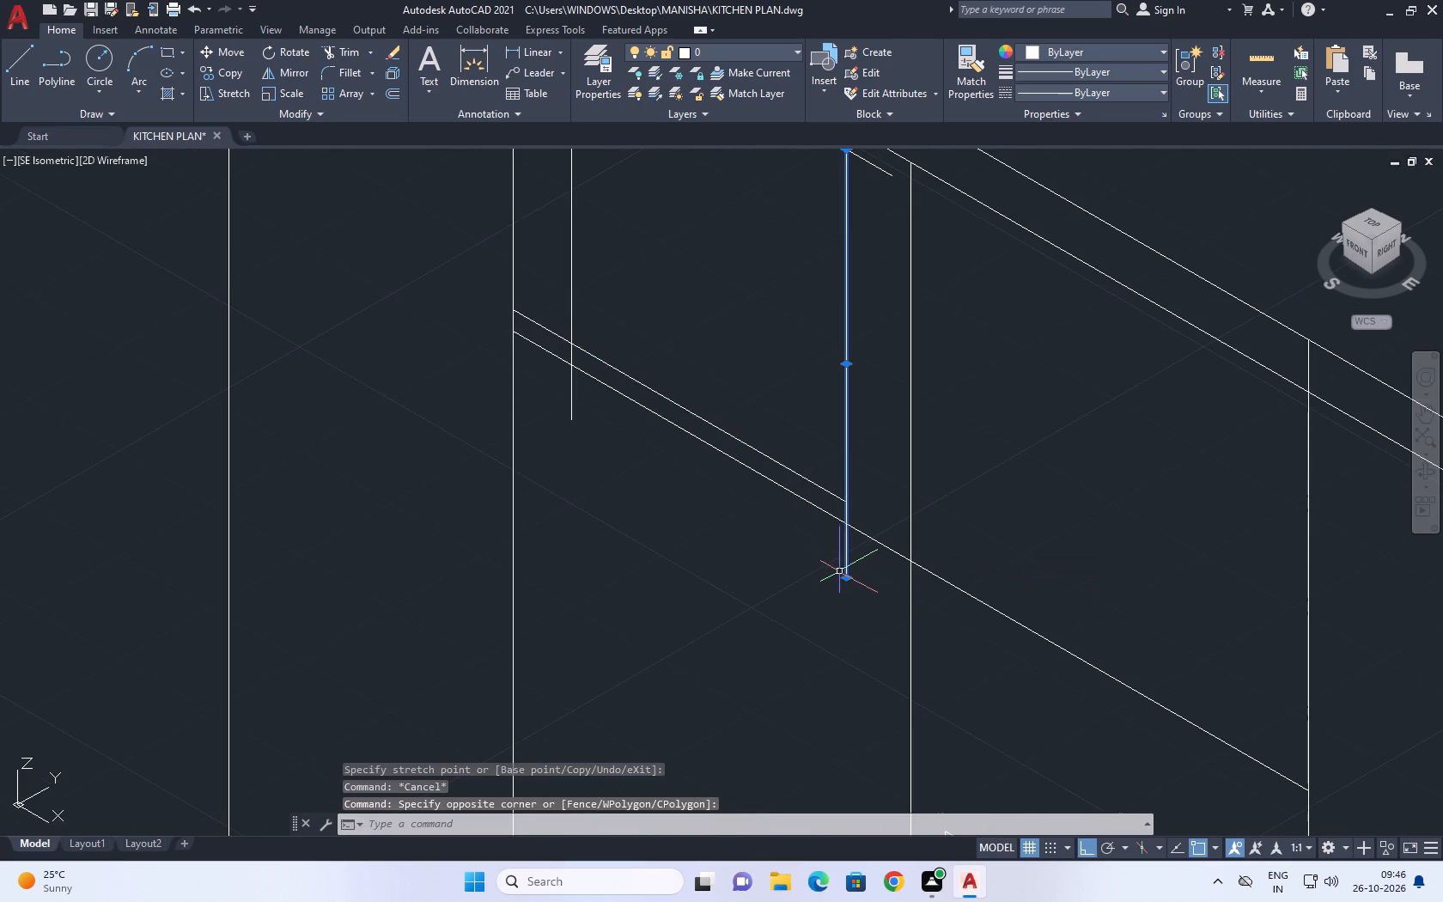
left_click(848, 582)
left_click(844, 500)
Shorten the inner vertical on the side away from the middle divider so its lower end meets the inner bottom line.
middle_click_drag(660, 466, 776, 530)
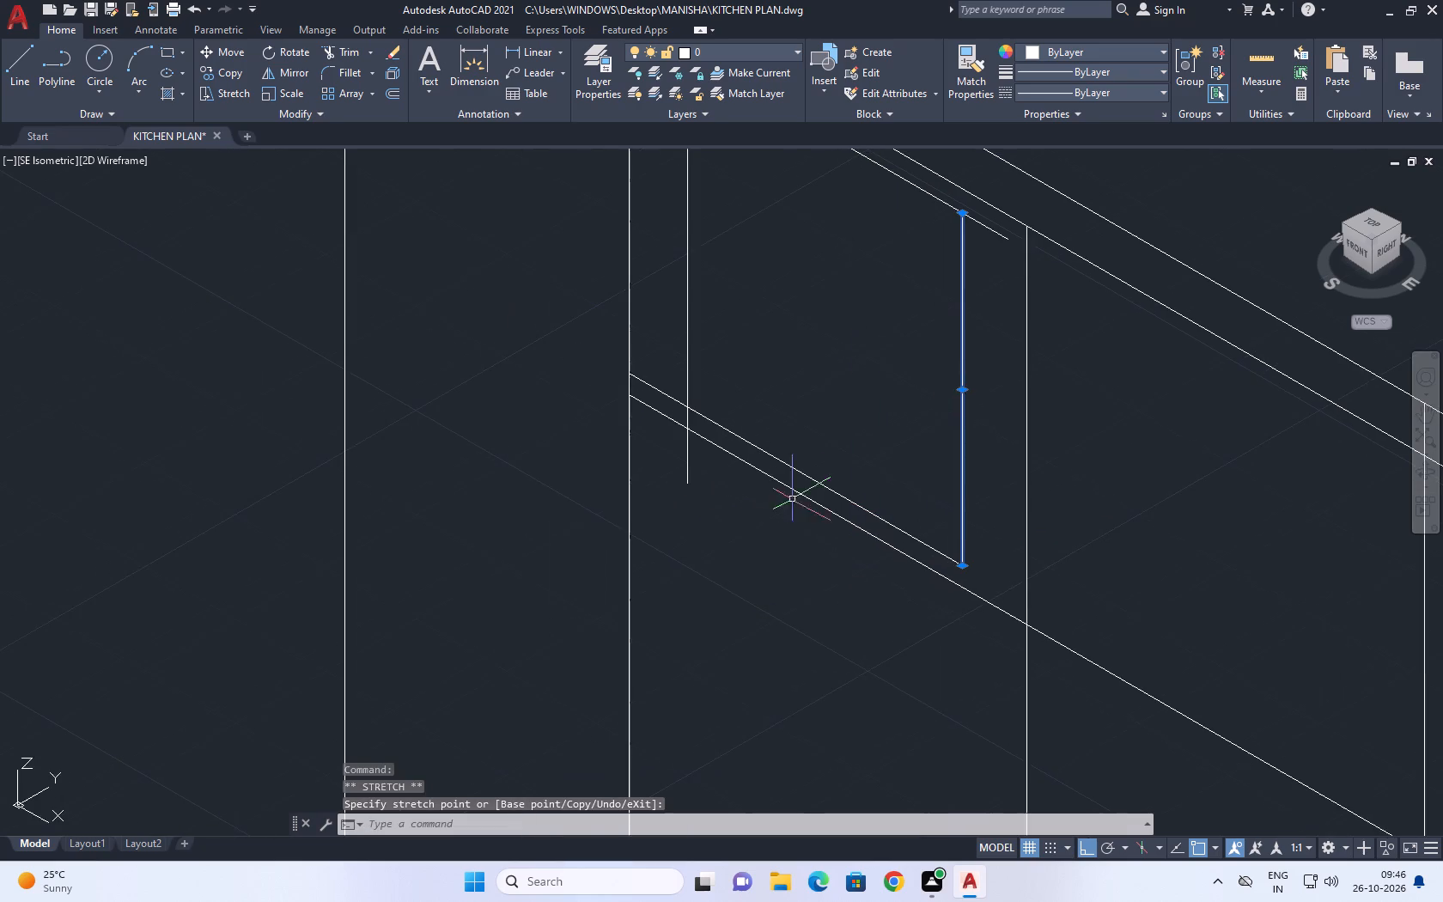
scroll(688, 446, "up", 3)
left_click_drag(691, 478, 672, 475)
left_click(646, 458)
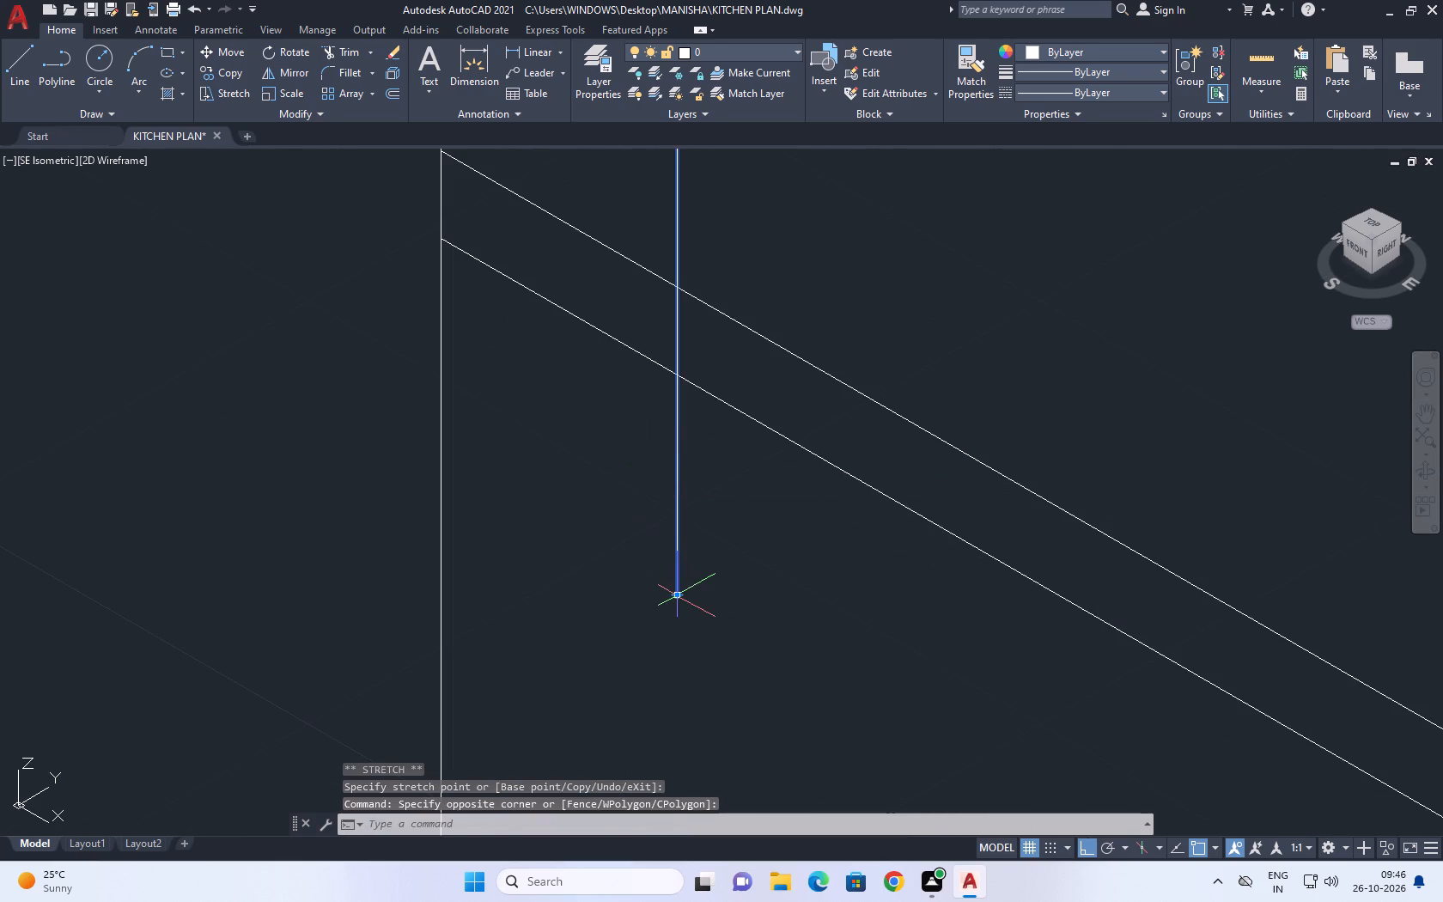
left_click(677, 600)
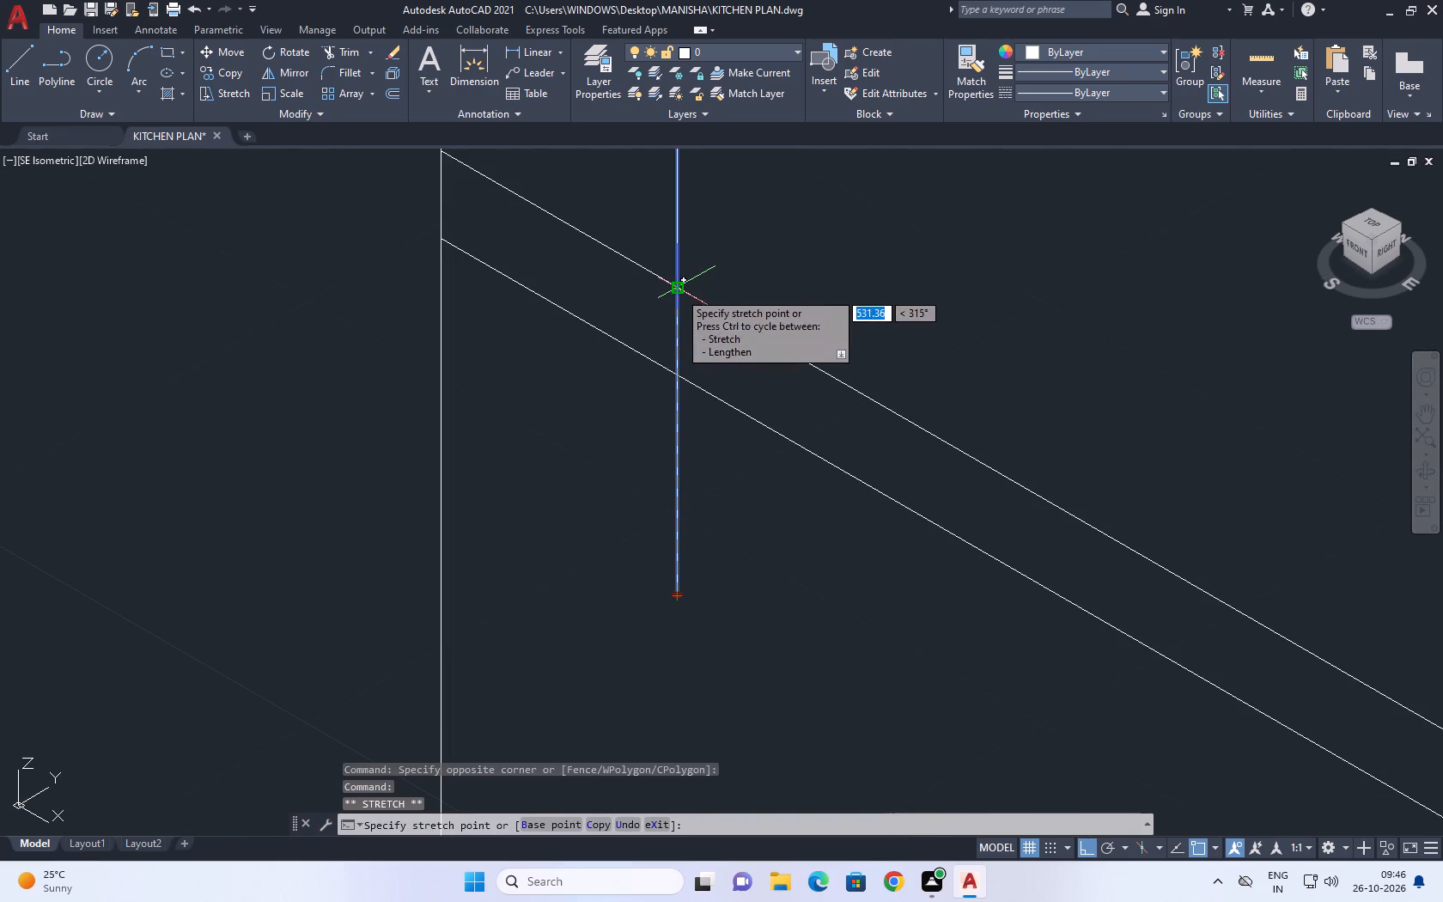
left_click(679, 290)
middle_click_drag(725, 362, 709, 520)
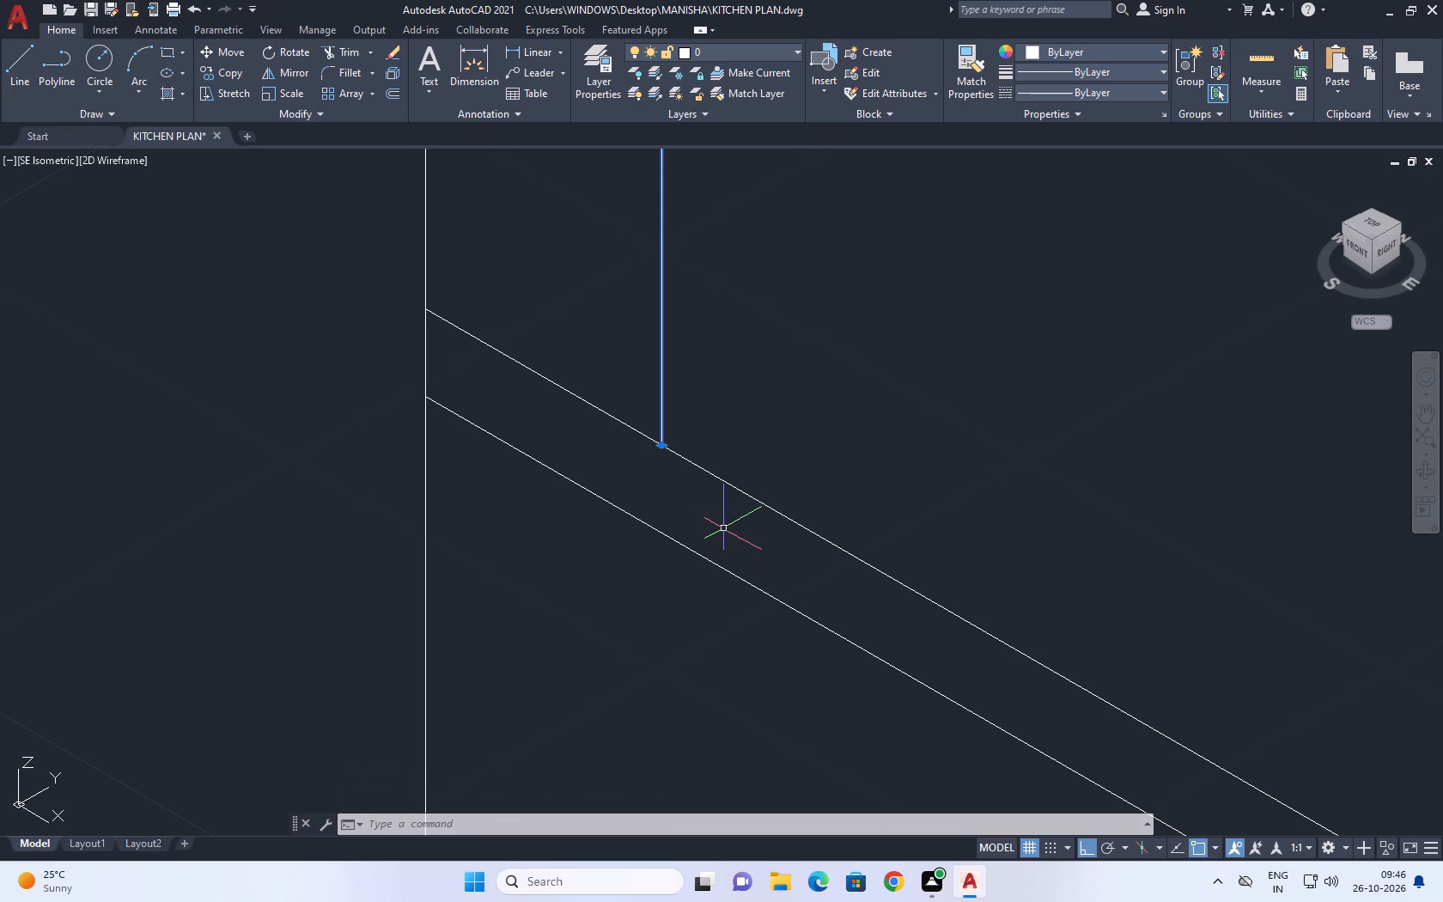
Shorten the inner bottom line so its near end stops at the inner vertical away from the middle divider.
left_click(505, 352)
left_click(424, 308)
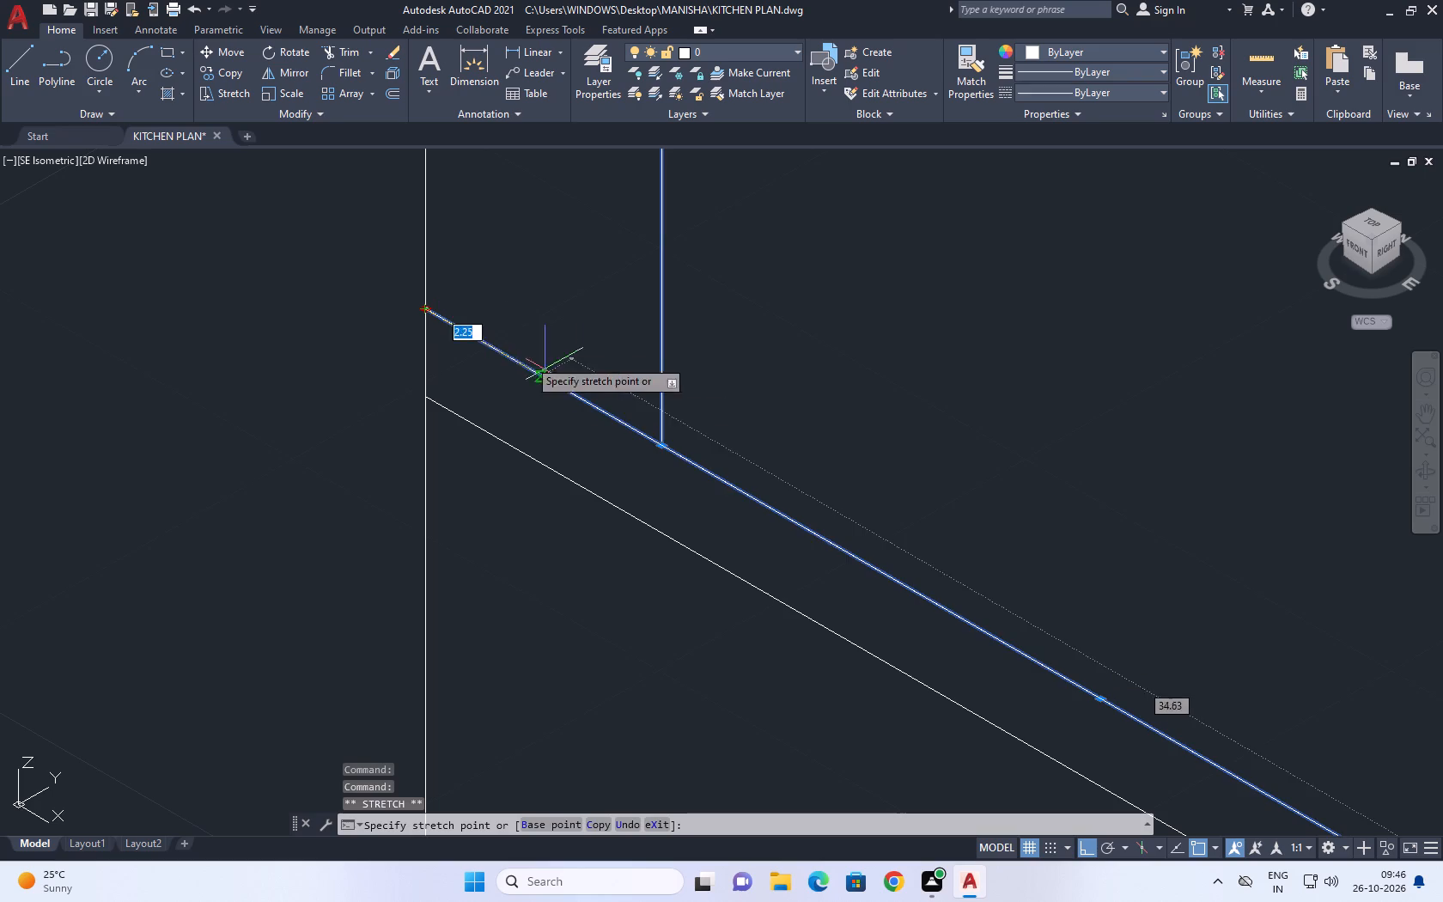
left_click(658, 441)
right_click(709, 371)
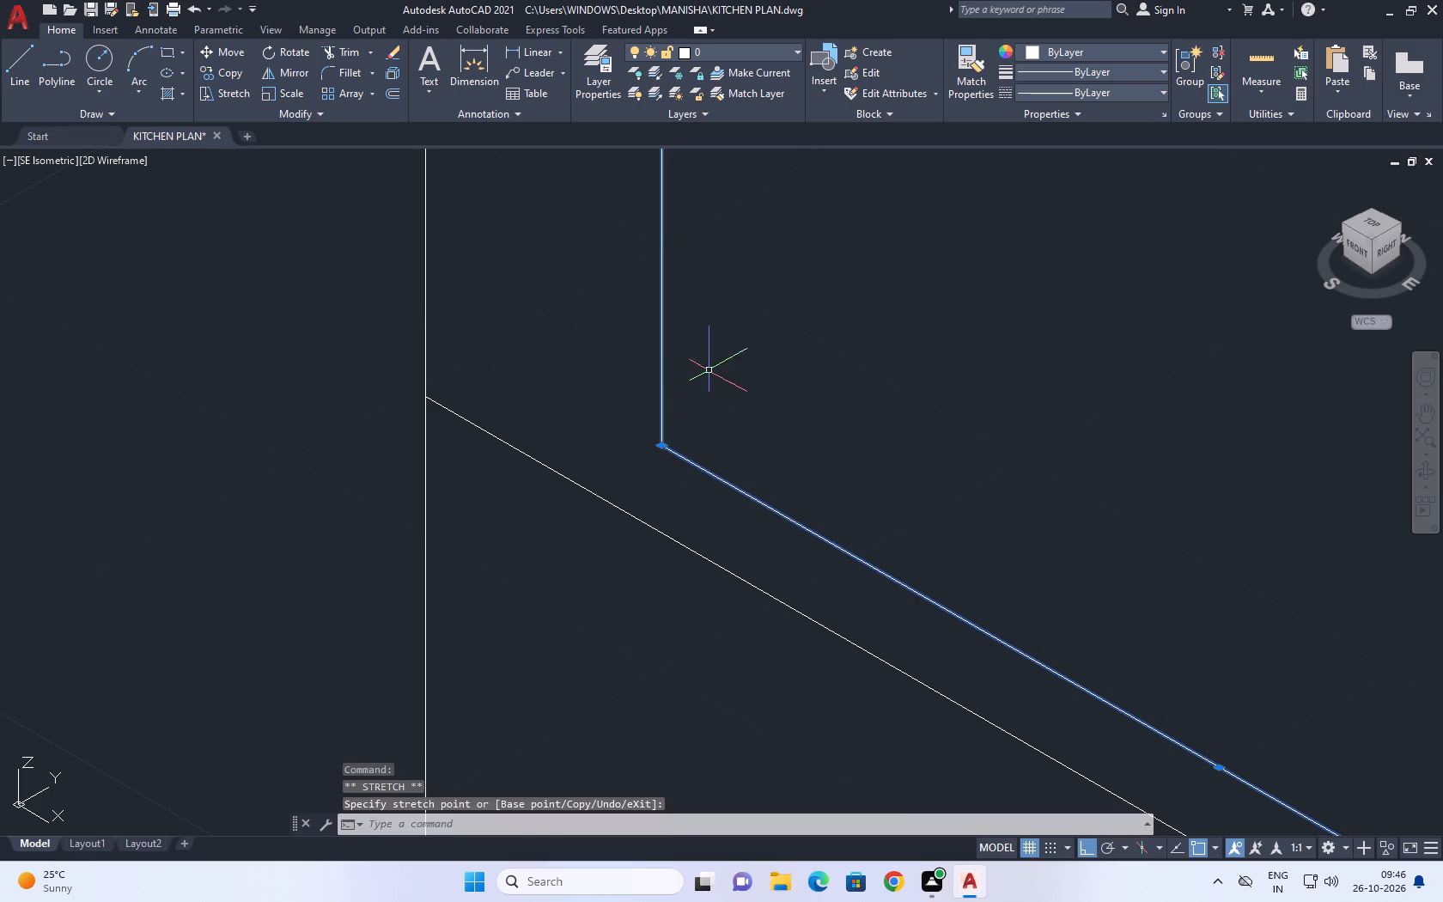
left_click(777, 627)
Shorten the inner top line at both ends so it stops at the upper ends of the two inner verticals.
scroll(747, 563, "down", 2)
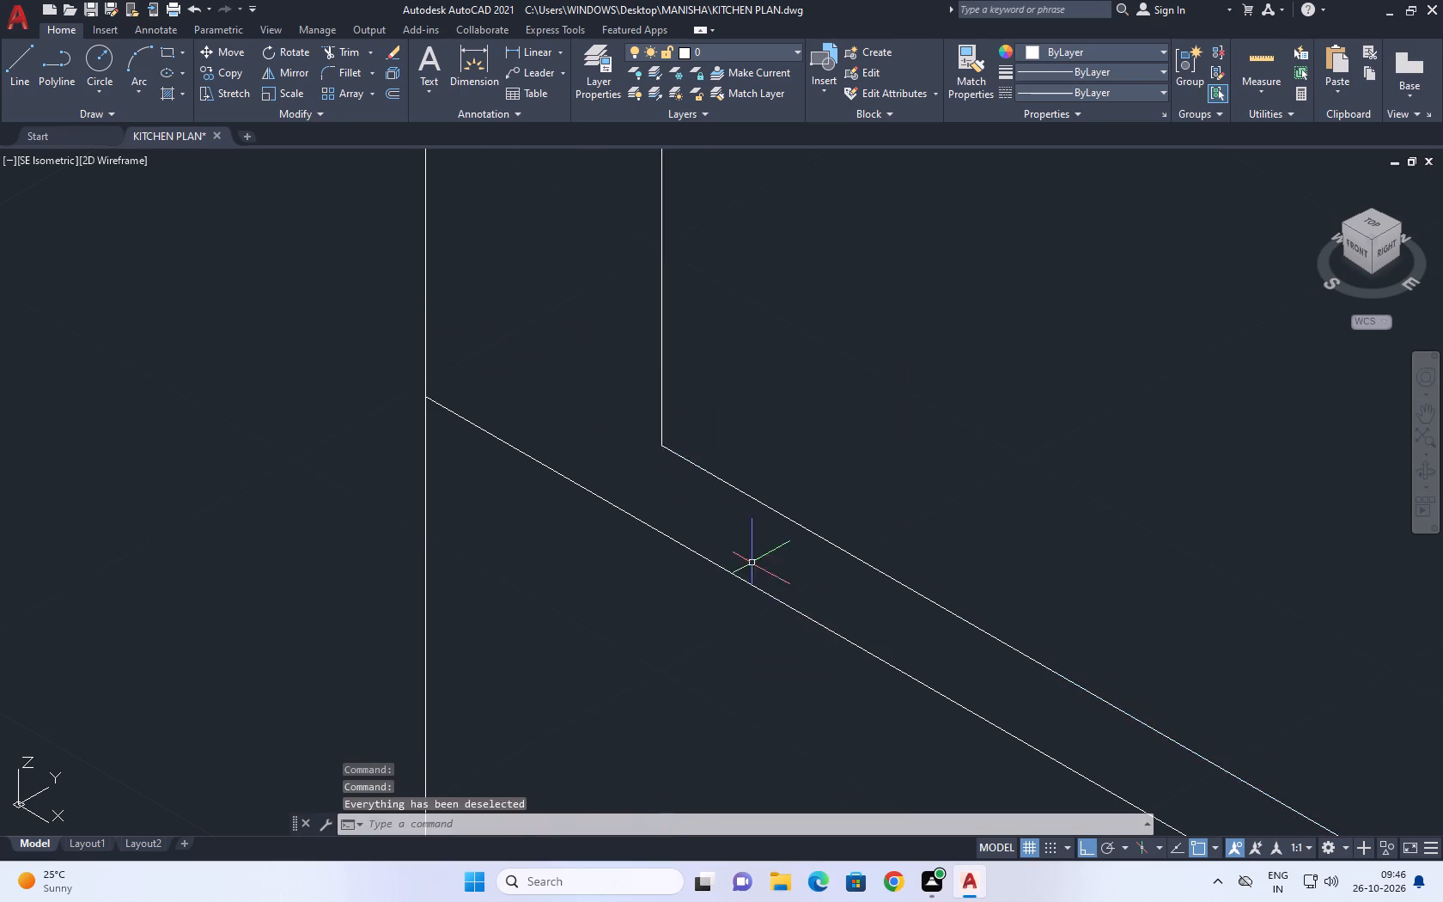
scroll(747, 563, "down", 6)
scroll(795, 458, "up", 2)
middle_click_drag(812, 375, 812, 394)
scroll(819, 367, "up", 1)
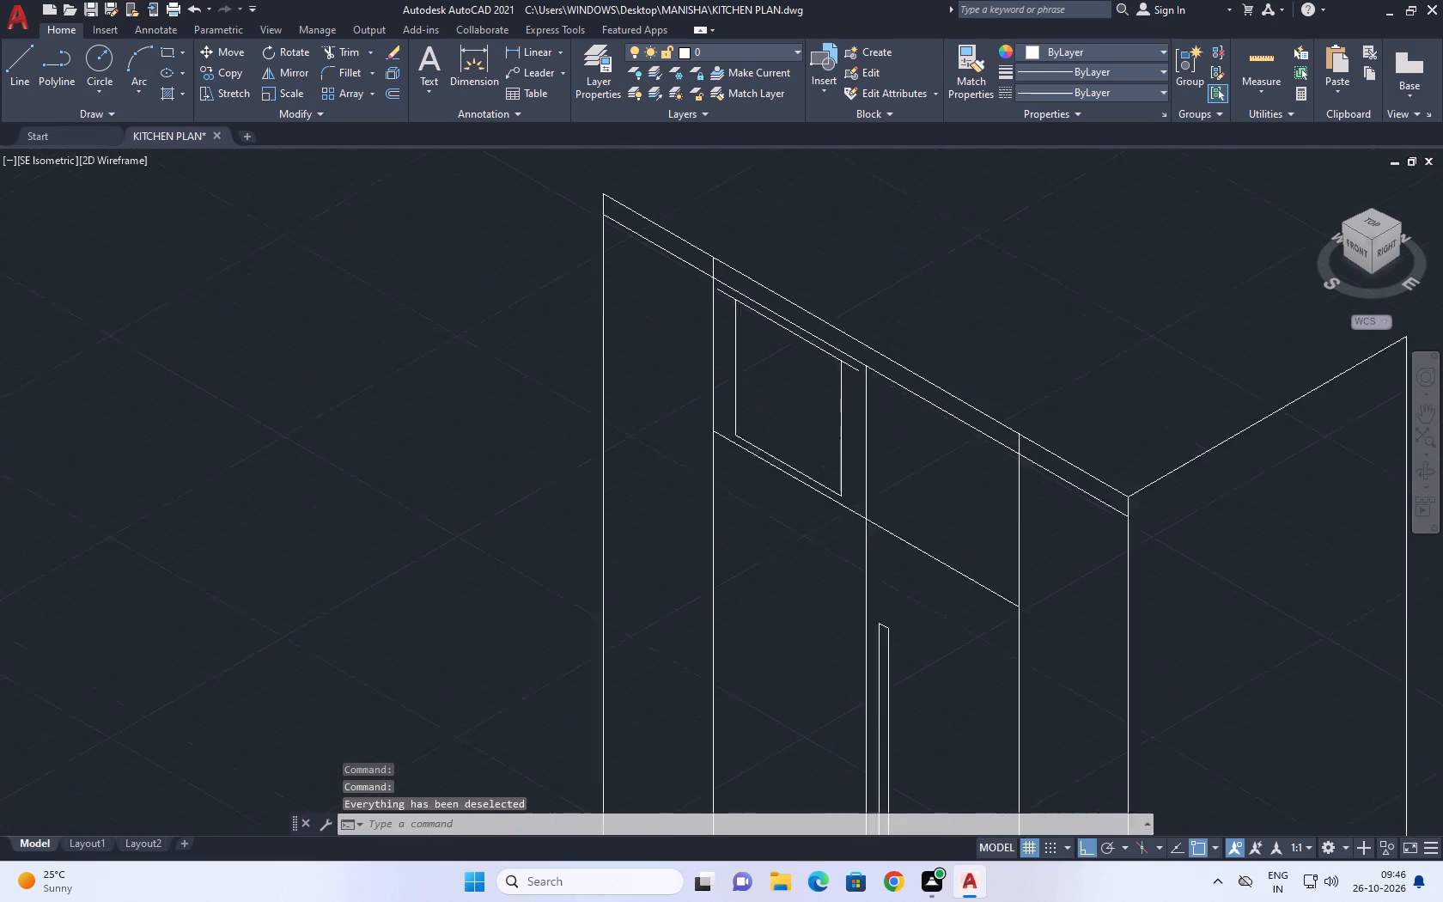
scroll(819, 366, "up", 1)
middle_click_drag(819, 364, 825, 460)
scroll(878, 469, "up", 2)
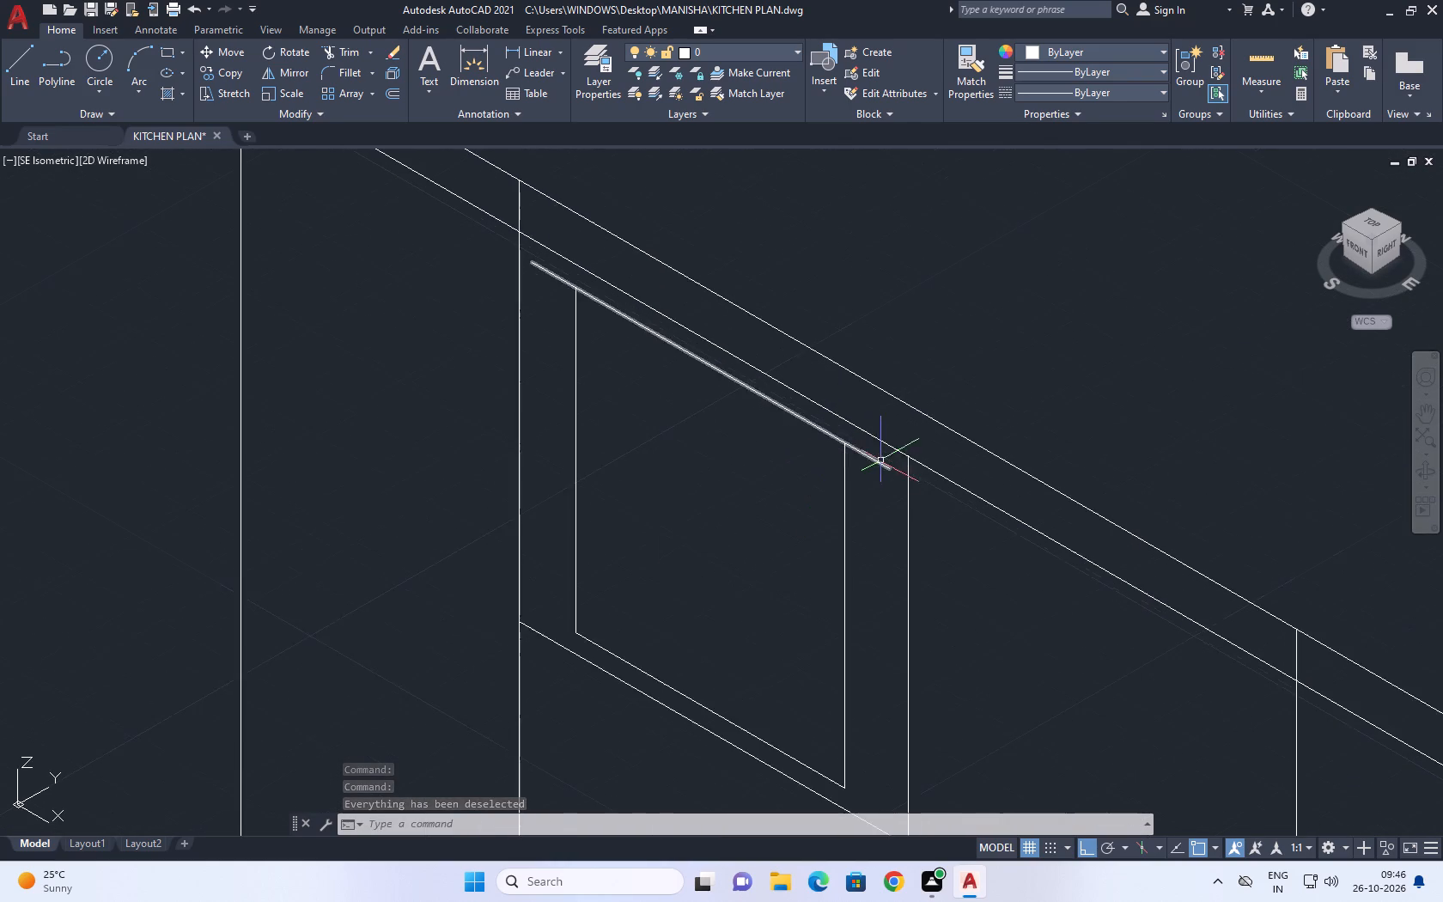
left_click(880, 450)
left_click_drag(857, 474, 854, 486)
left_click(895, 474)
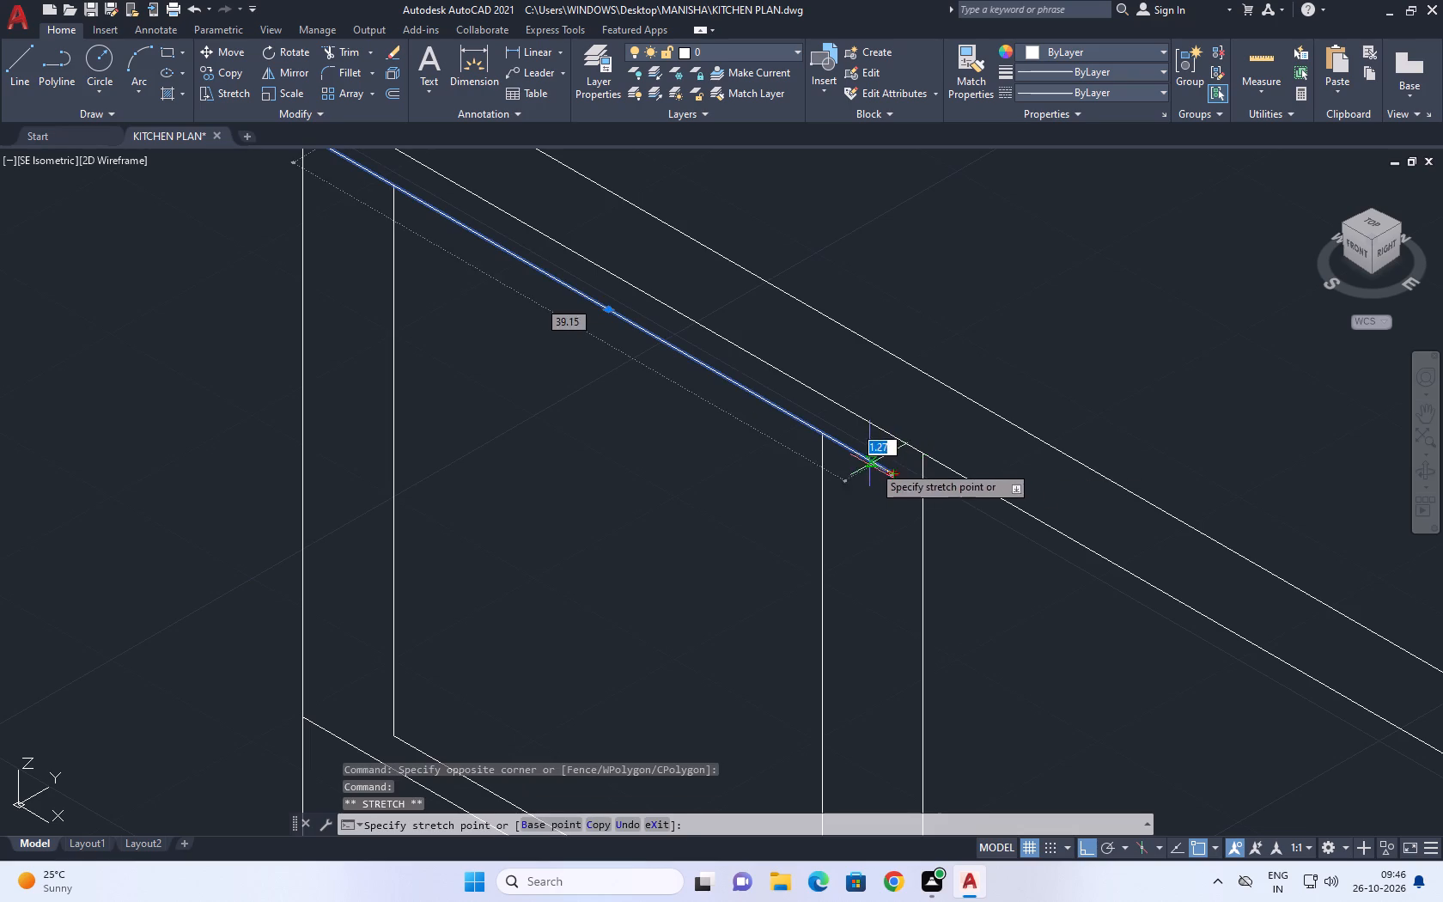
left_click(823, 441)
middle_click_drag(728, 436, 849, 547)
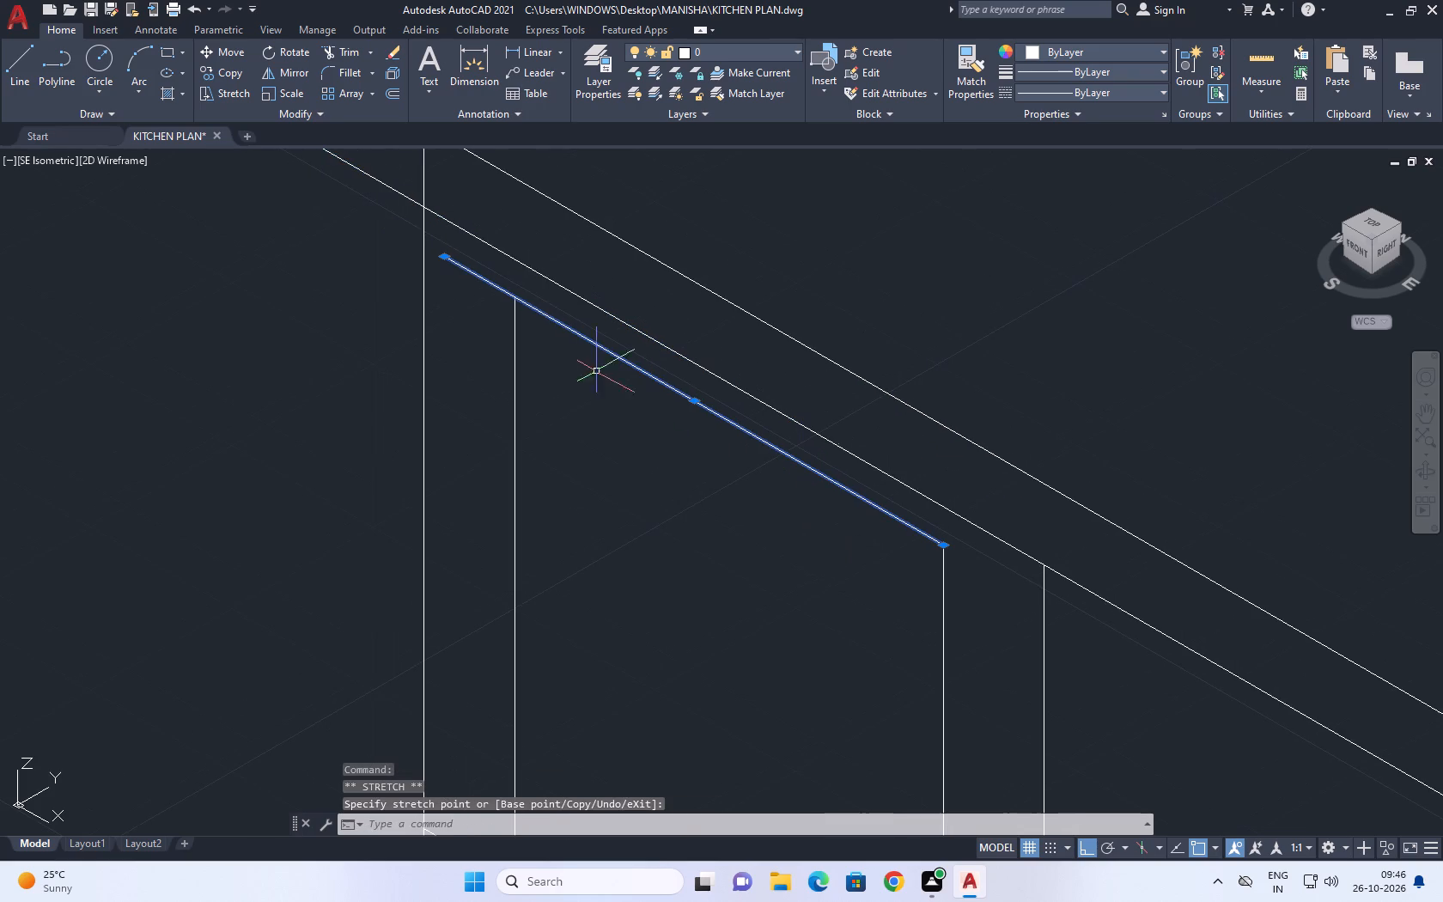
left_click(447, 261)
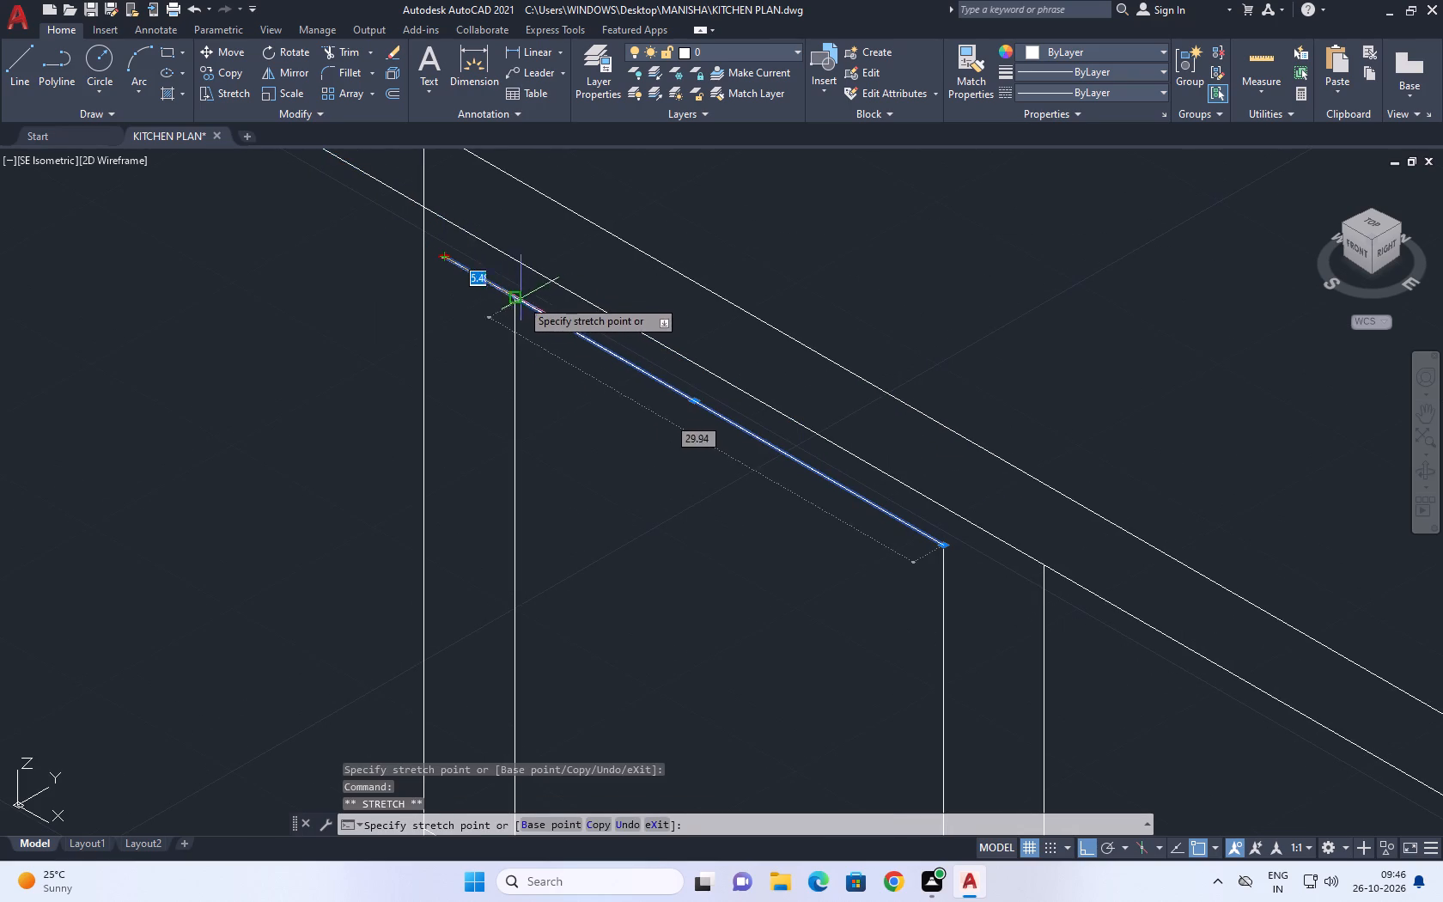
left_click(516, 296)
middle_click_drag(700, 338, 678, 400)
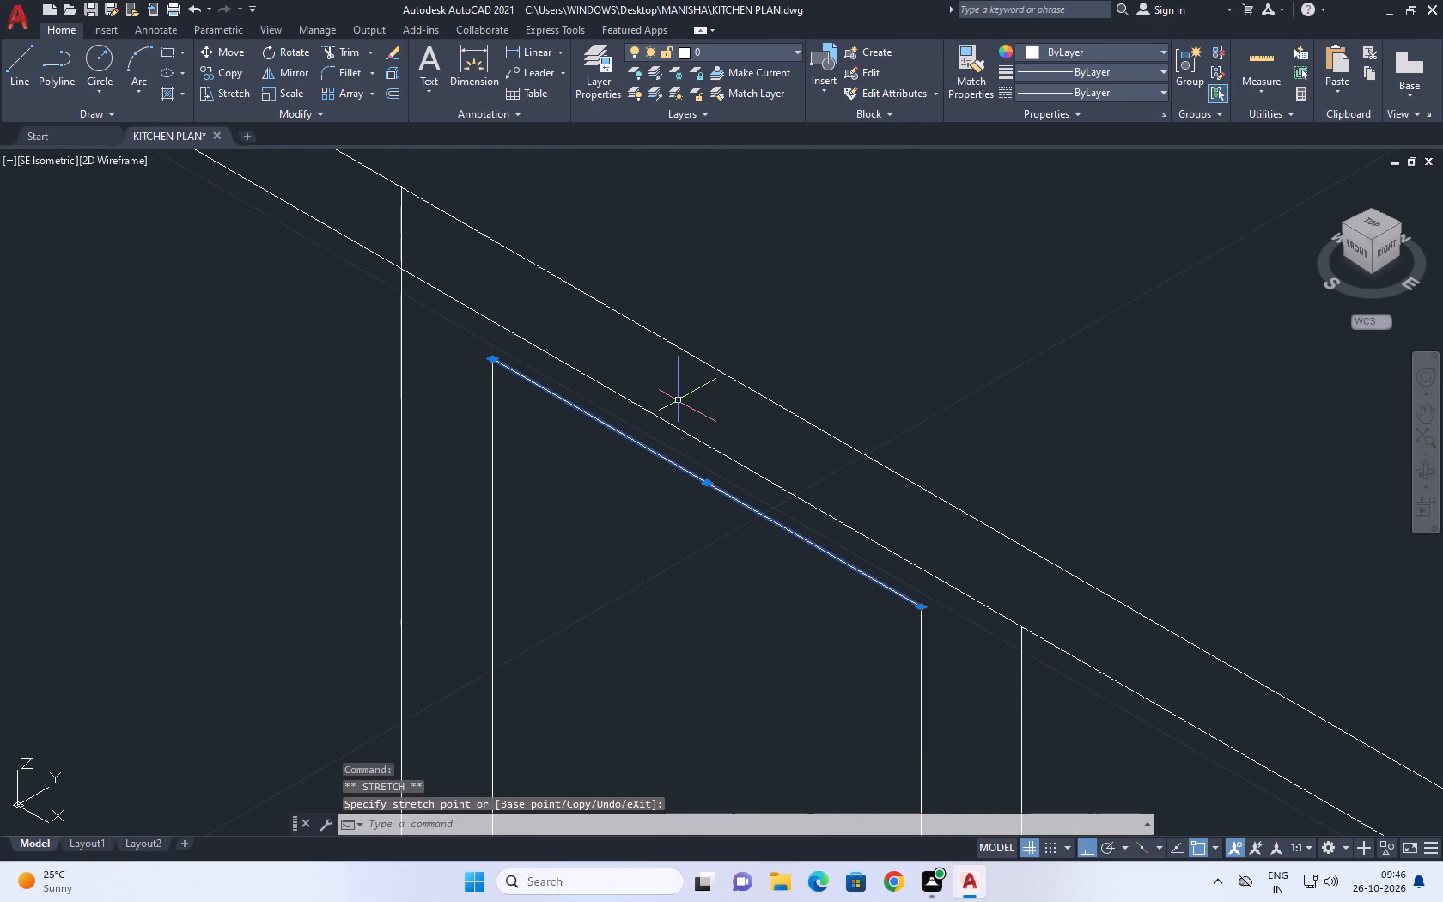
middle_click_drag(677, 400, 535, 437)
middle_click_drag(745, 425, 617, 451)
middle_click(617, 451)
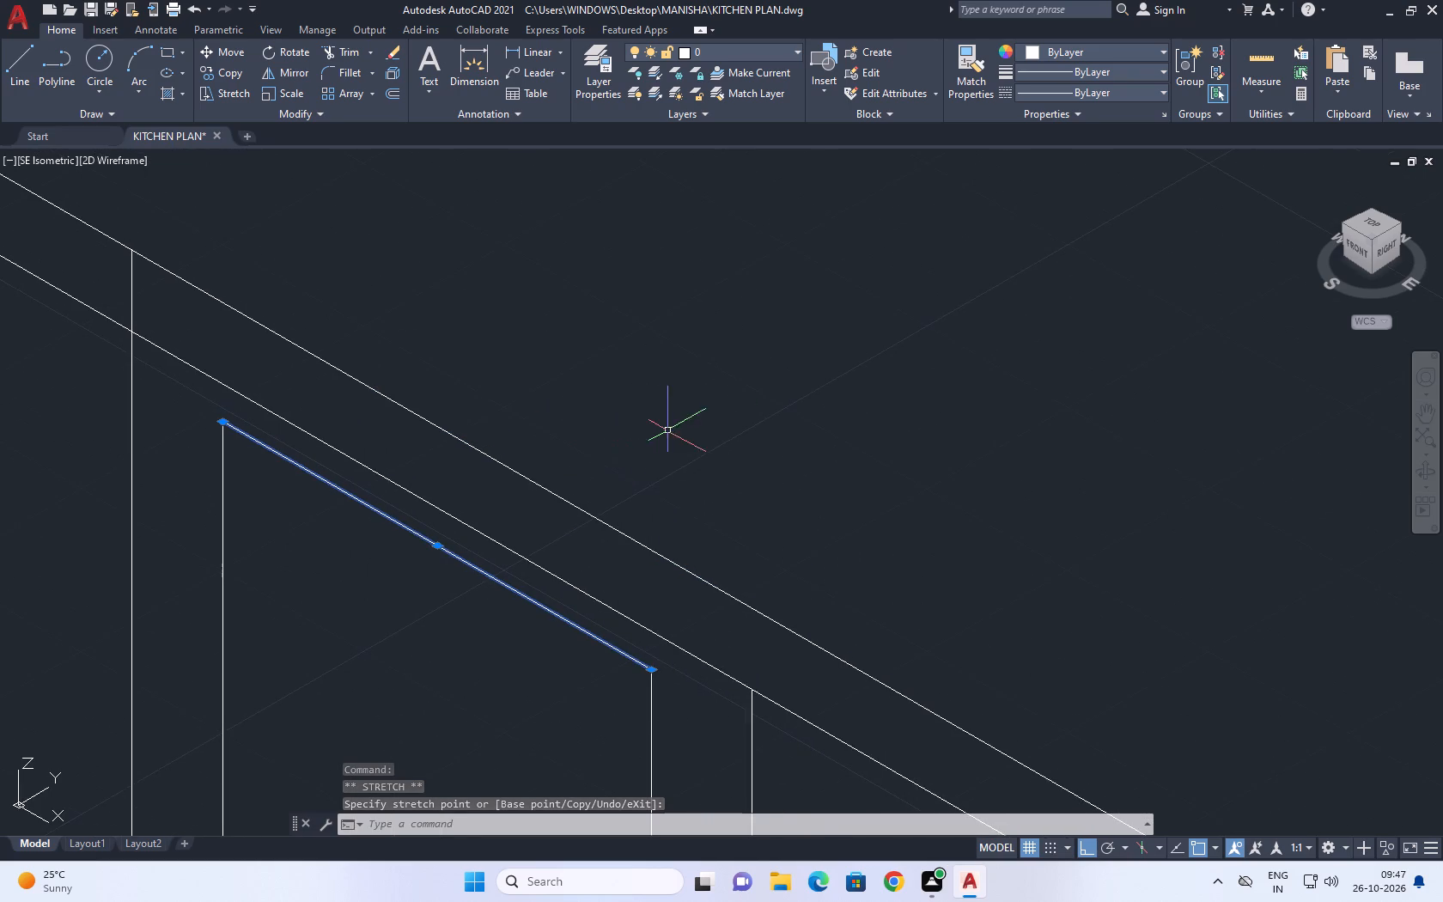
middle_click_drag(668, 430, 513, 448)
scroll(514, 449, "up", 1)
right_click(630, 381)
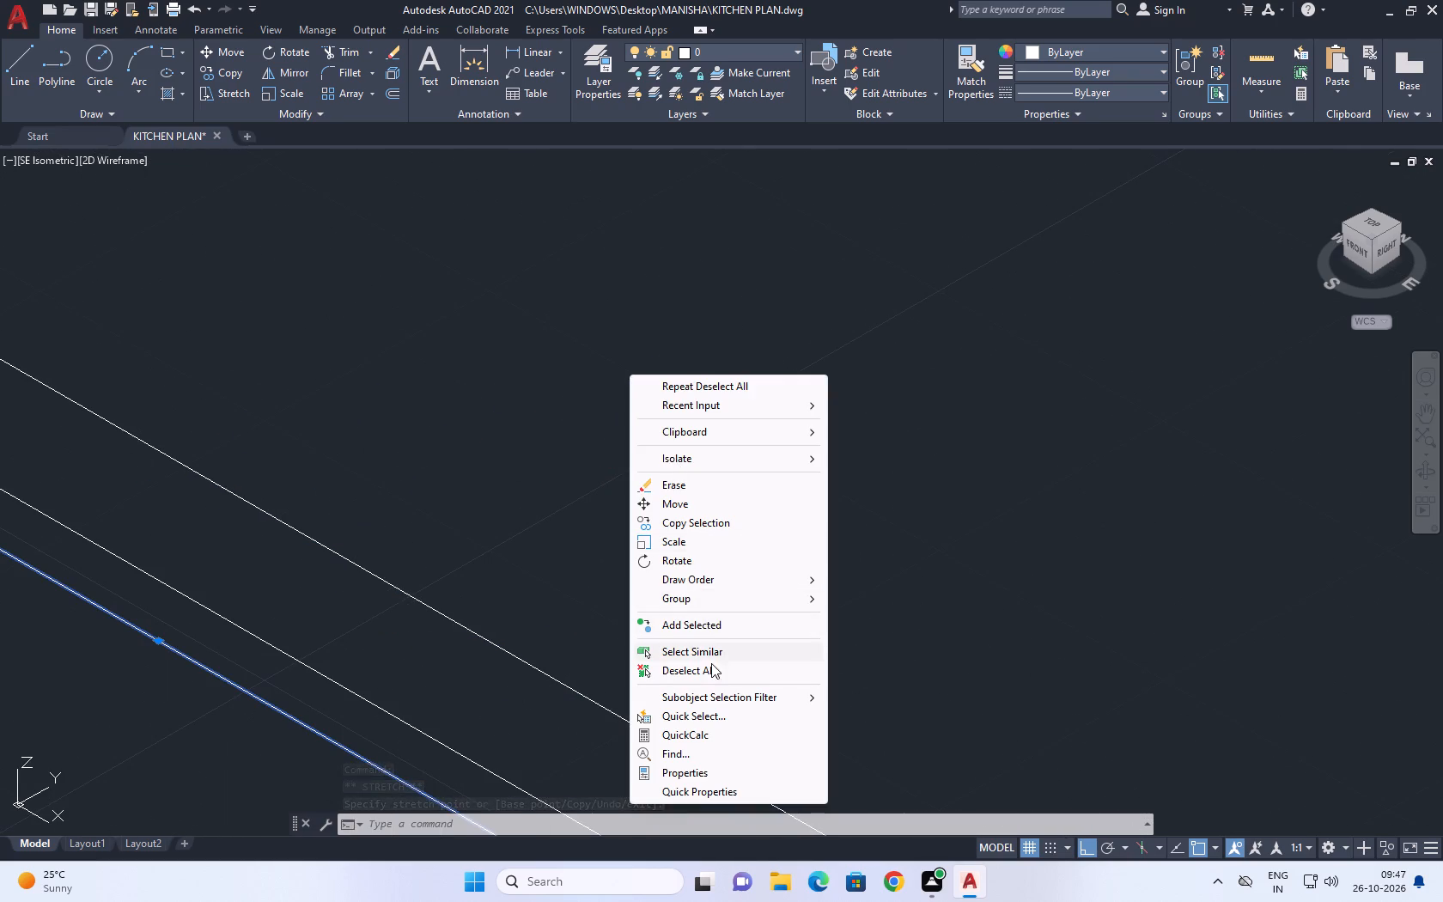
left_click(709, 672)
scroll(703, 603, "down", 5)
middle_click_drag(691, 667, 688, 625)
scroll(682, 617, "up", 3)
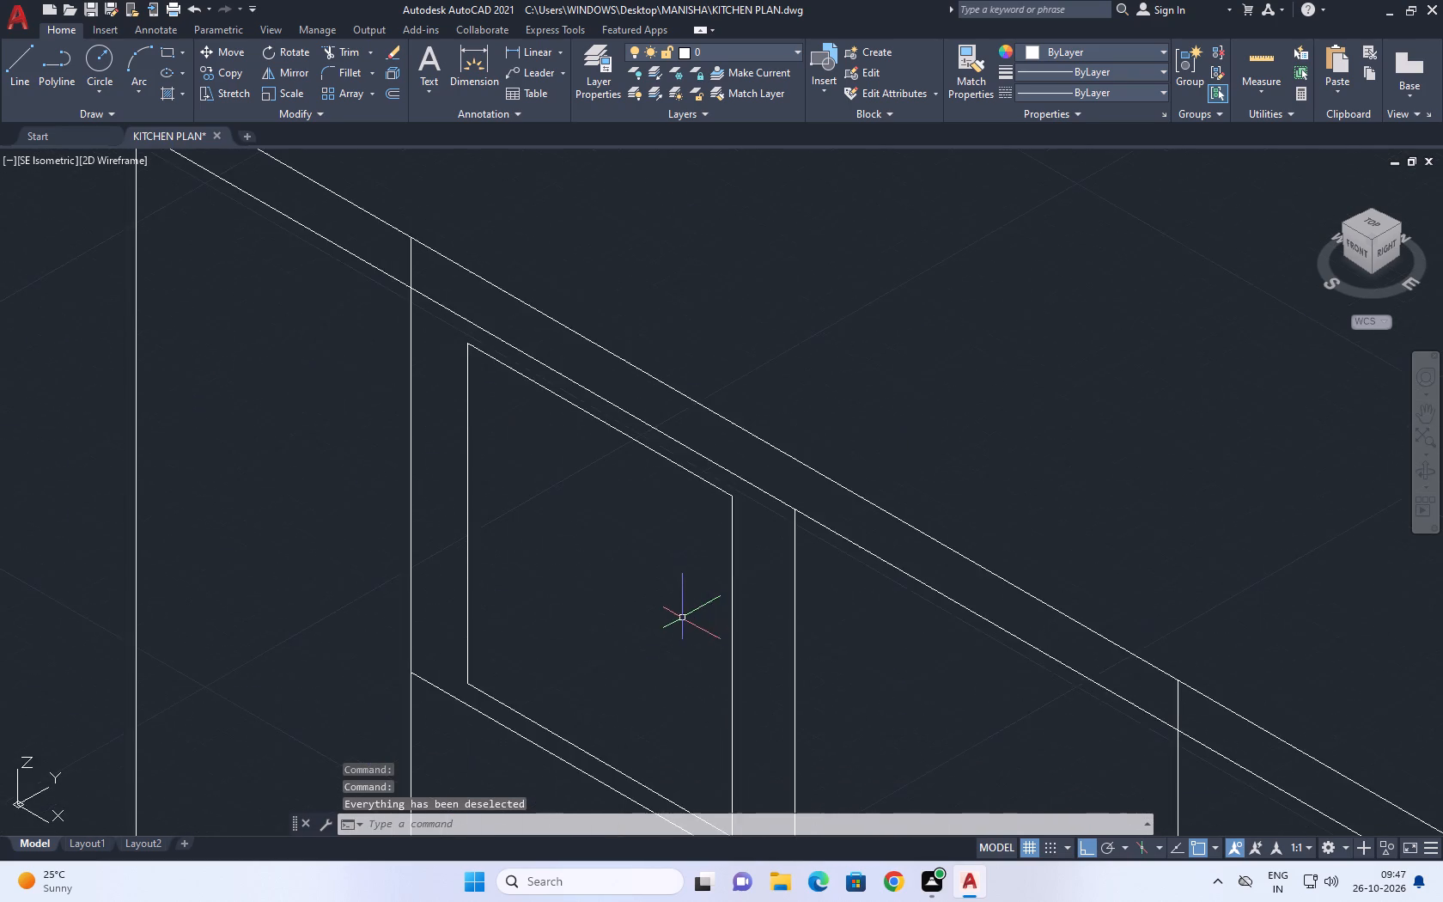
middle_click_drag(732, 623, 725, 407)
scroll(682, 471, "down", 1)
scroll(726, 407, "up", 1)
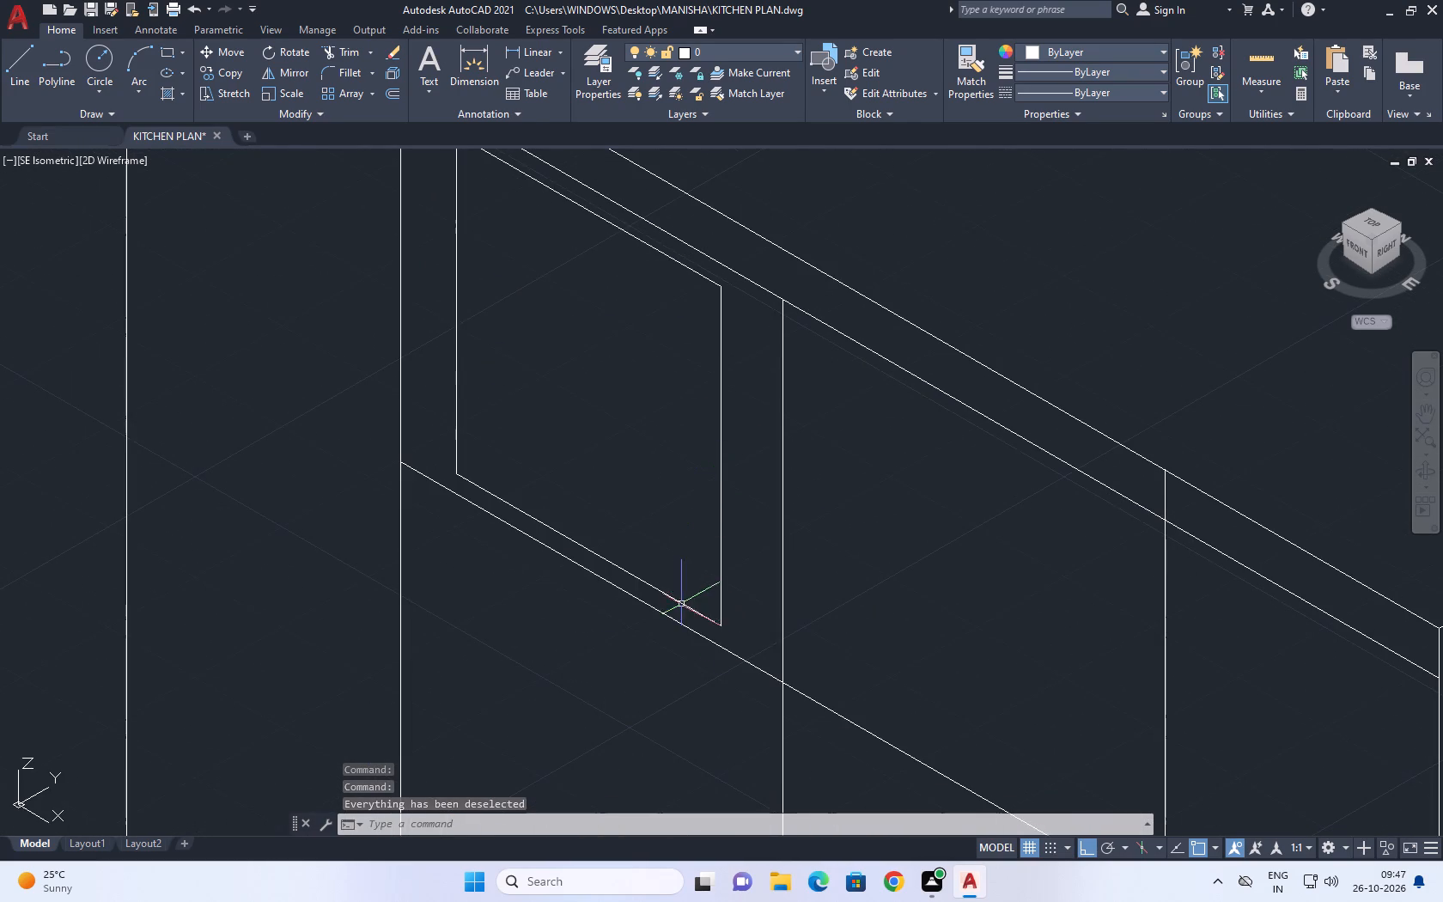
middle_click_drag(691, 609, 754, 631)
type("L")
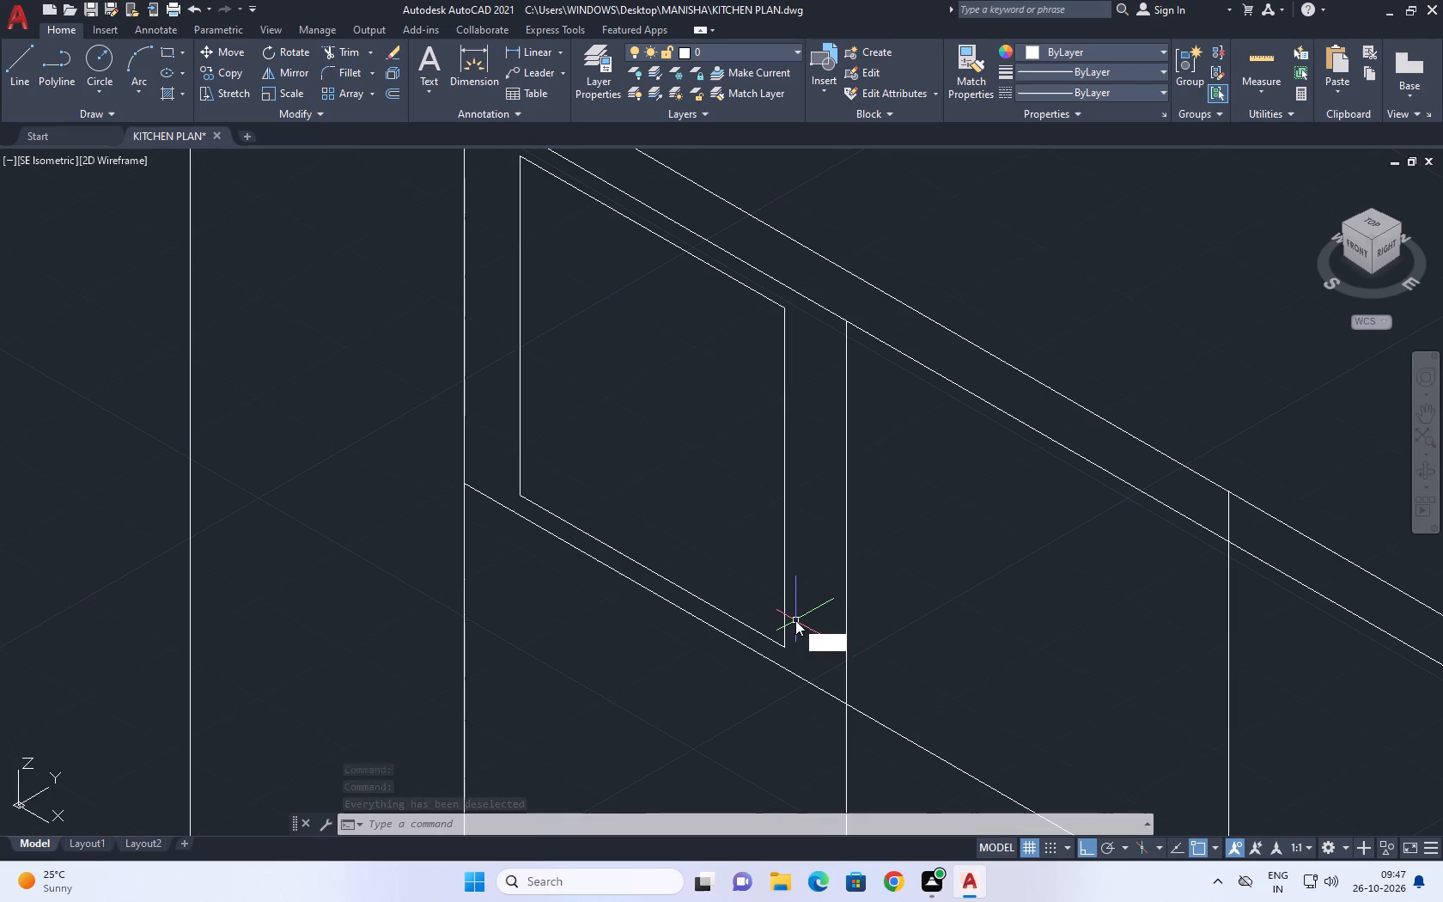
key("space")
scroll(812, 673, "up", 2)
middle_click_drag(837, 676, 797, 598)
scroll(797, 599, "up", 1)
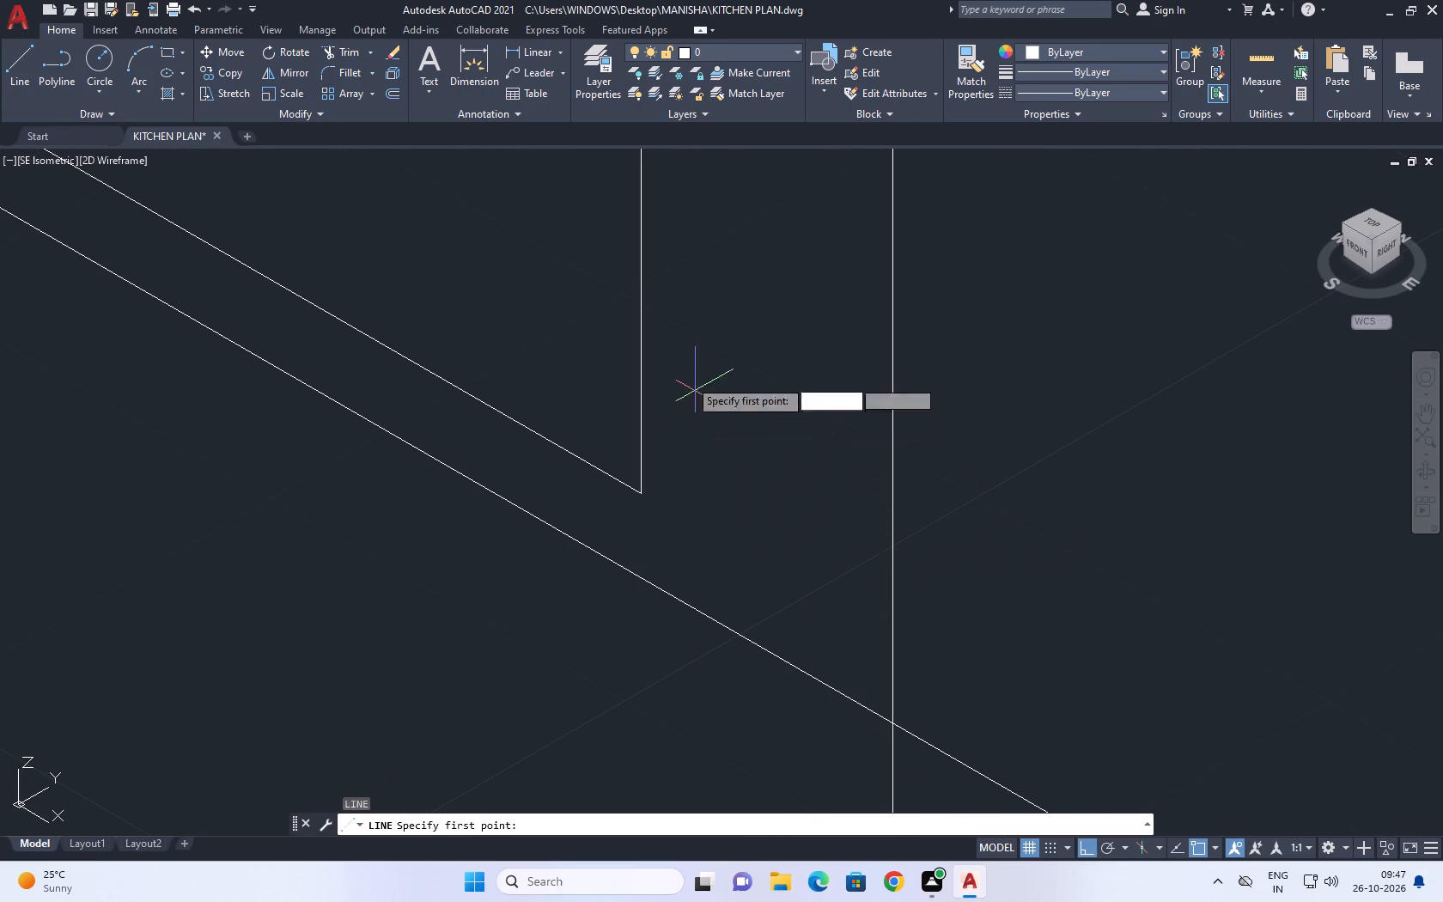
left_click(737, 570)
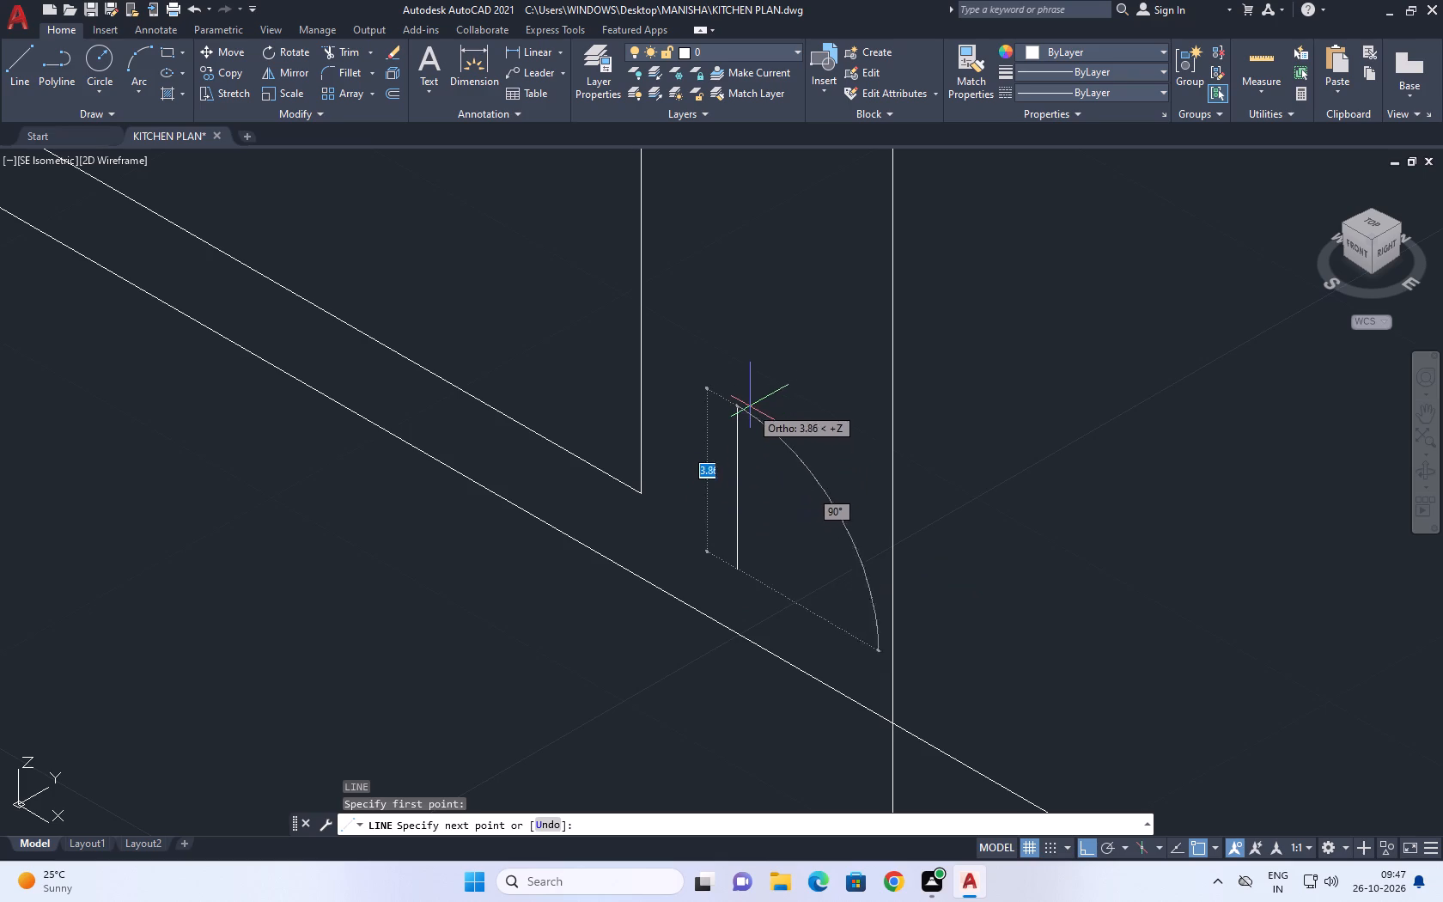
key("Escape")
With Ortho off, draw a short curved three-point spline between the panel's inner vertical and the middle divider, near the lower corner.
middle_click_drag(753, 423, 748, 498)
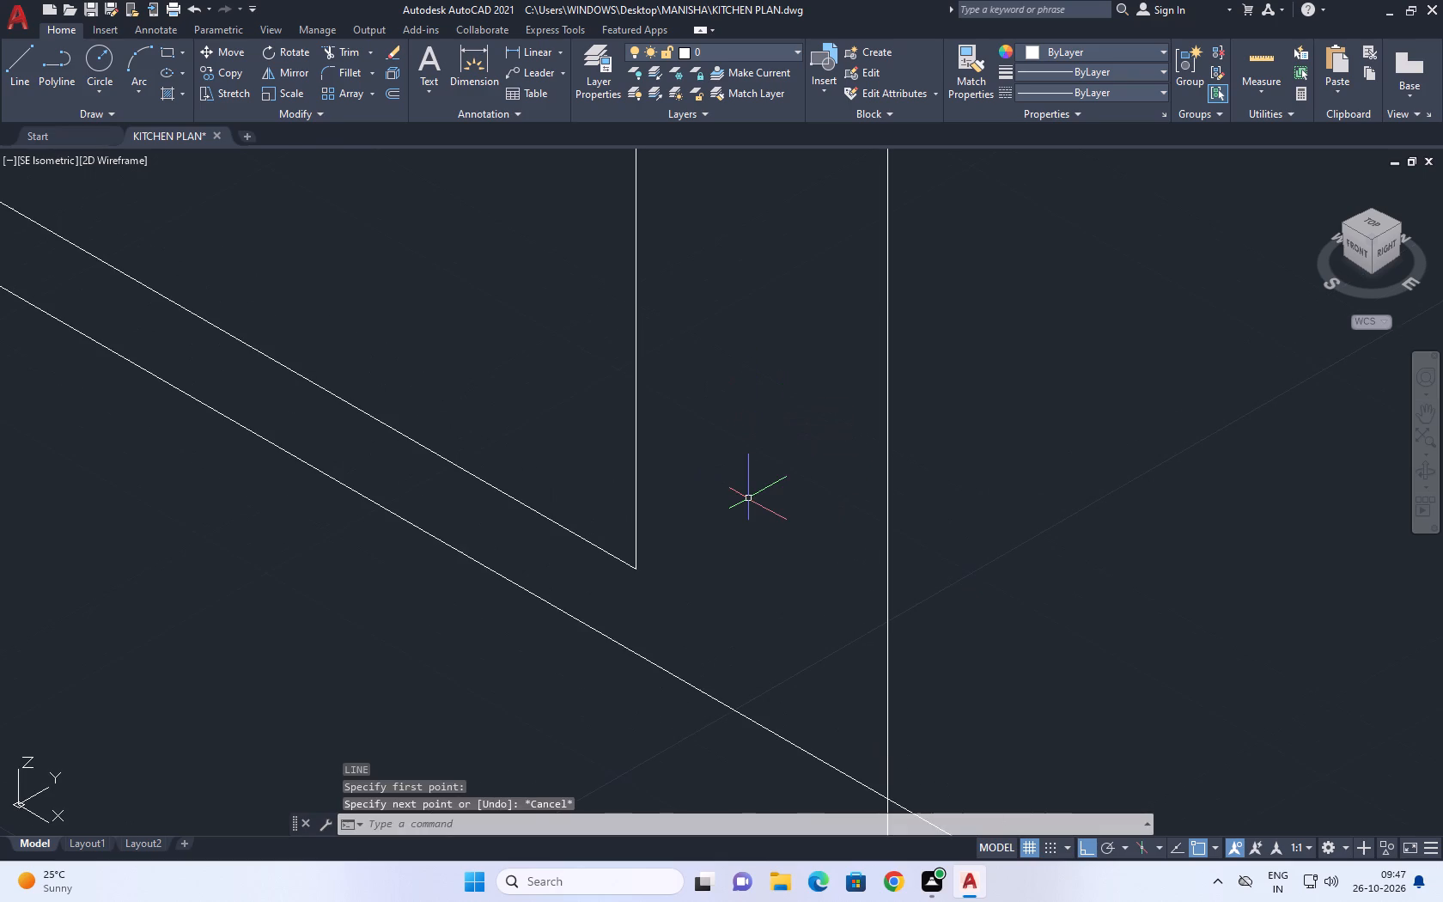
type("SP")
key("l")
key("space")
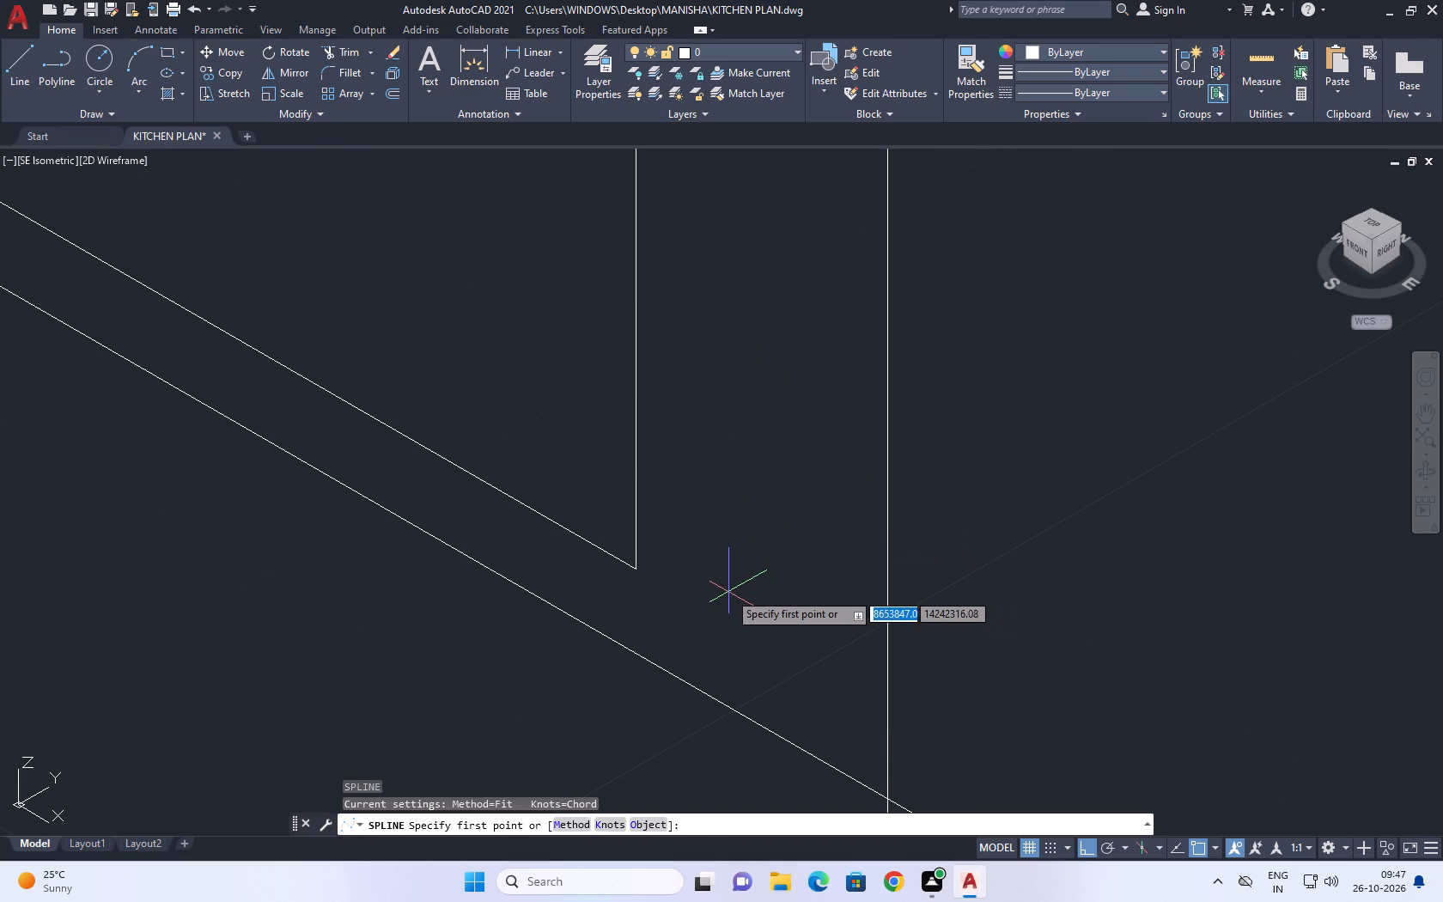
left_click(715, 573)
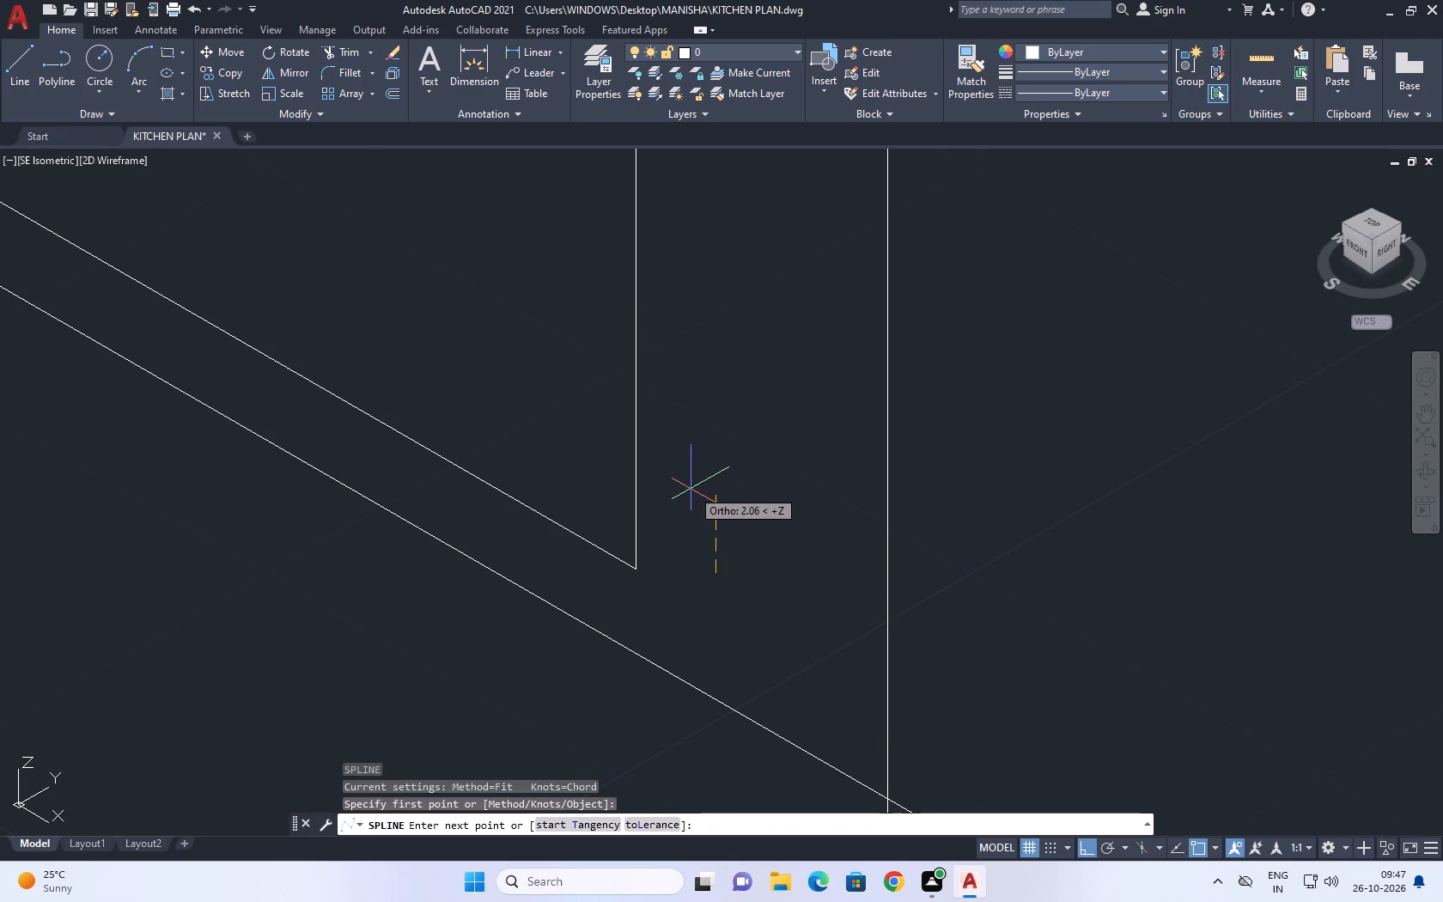
key("F8")
left_click(709, 496)
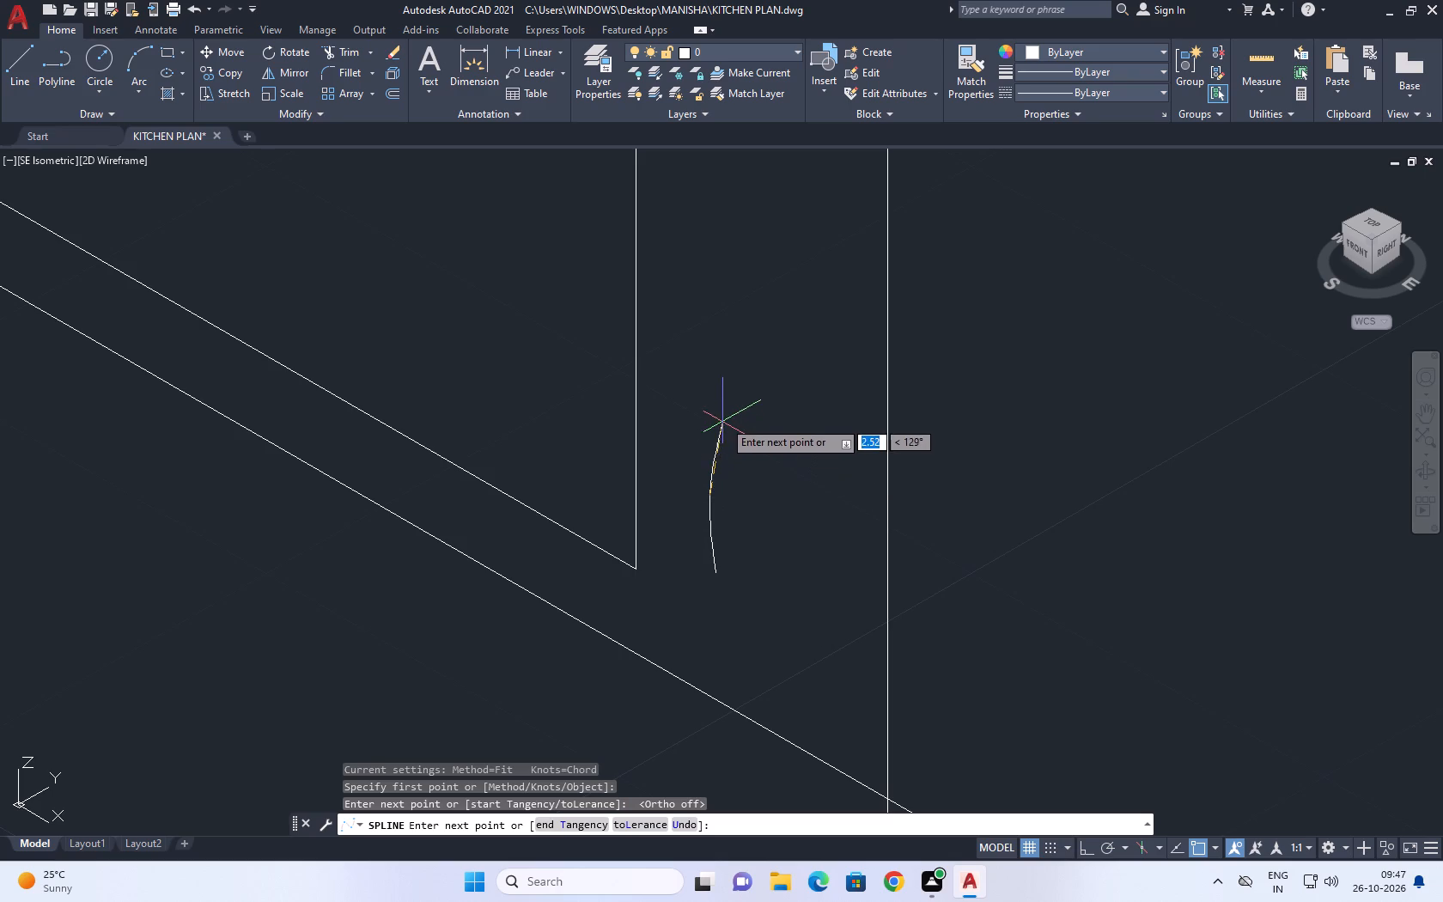
left_click_drag(729, 393, 730, 386)
key("space")
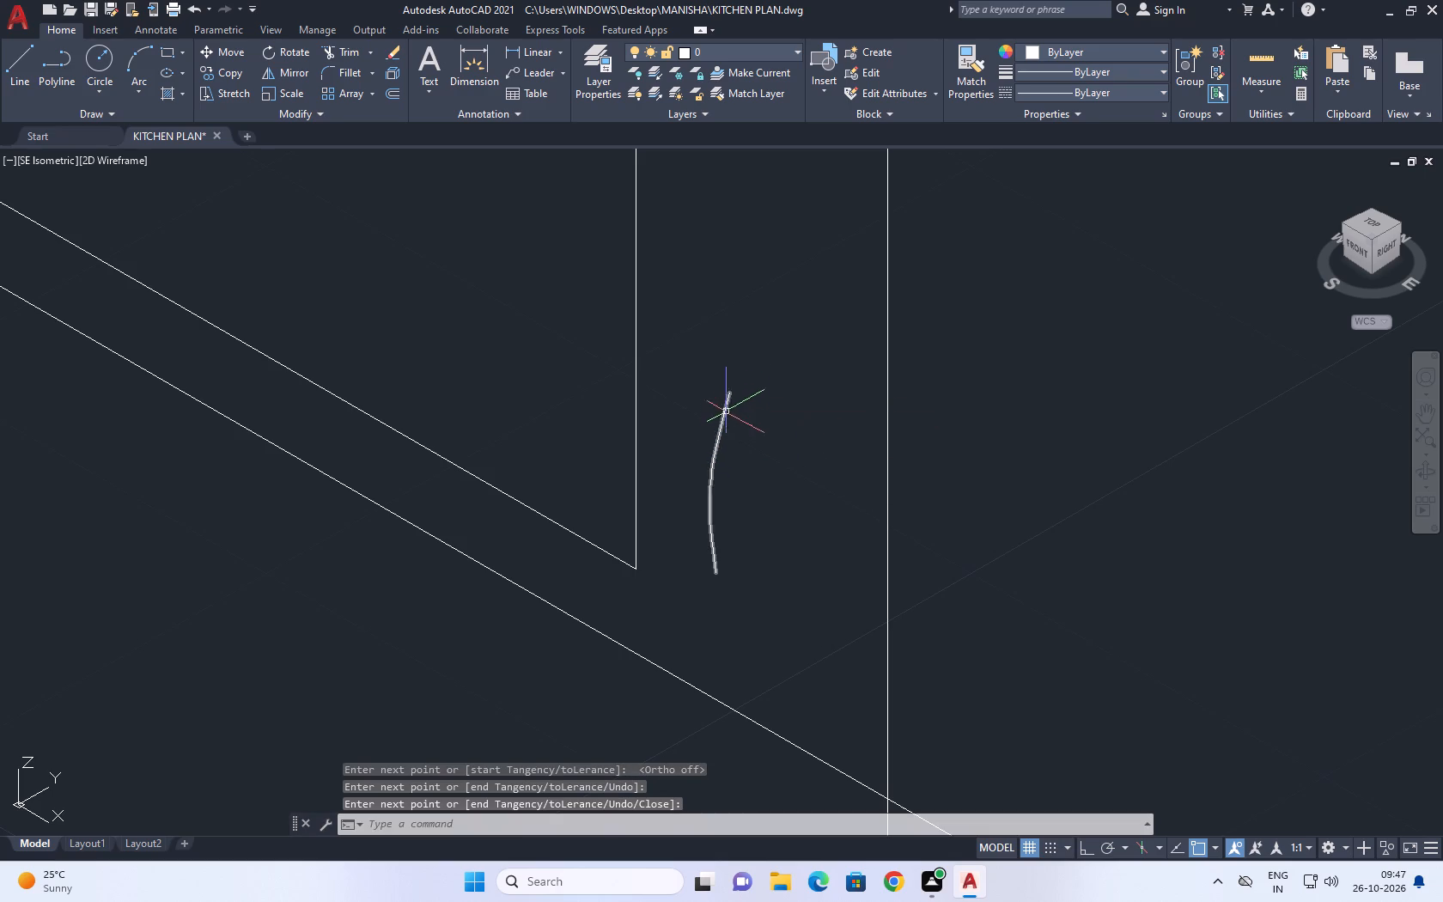
Copy the spline about 0.6 units toward the middle divider to form the handle's second long edge.
left_click(729, 411)
left_click(703, 438)
key("c")
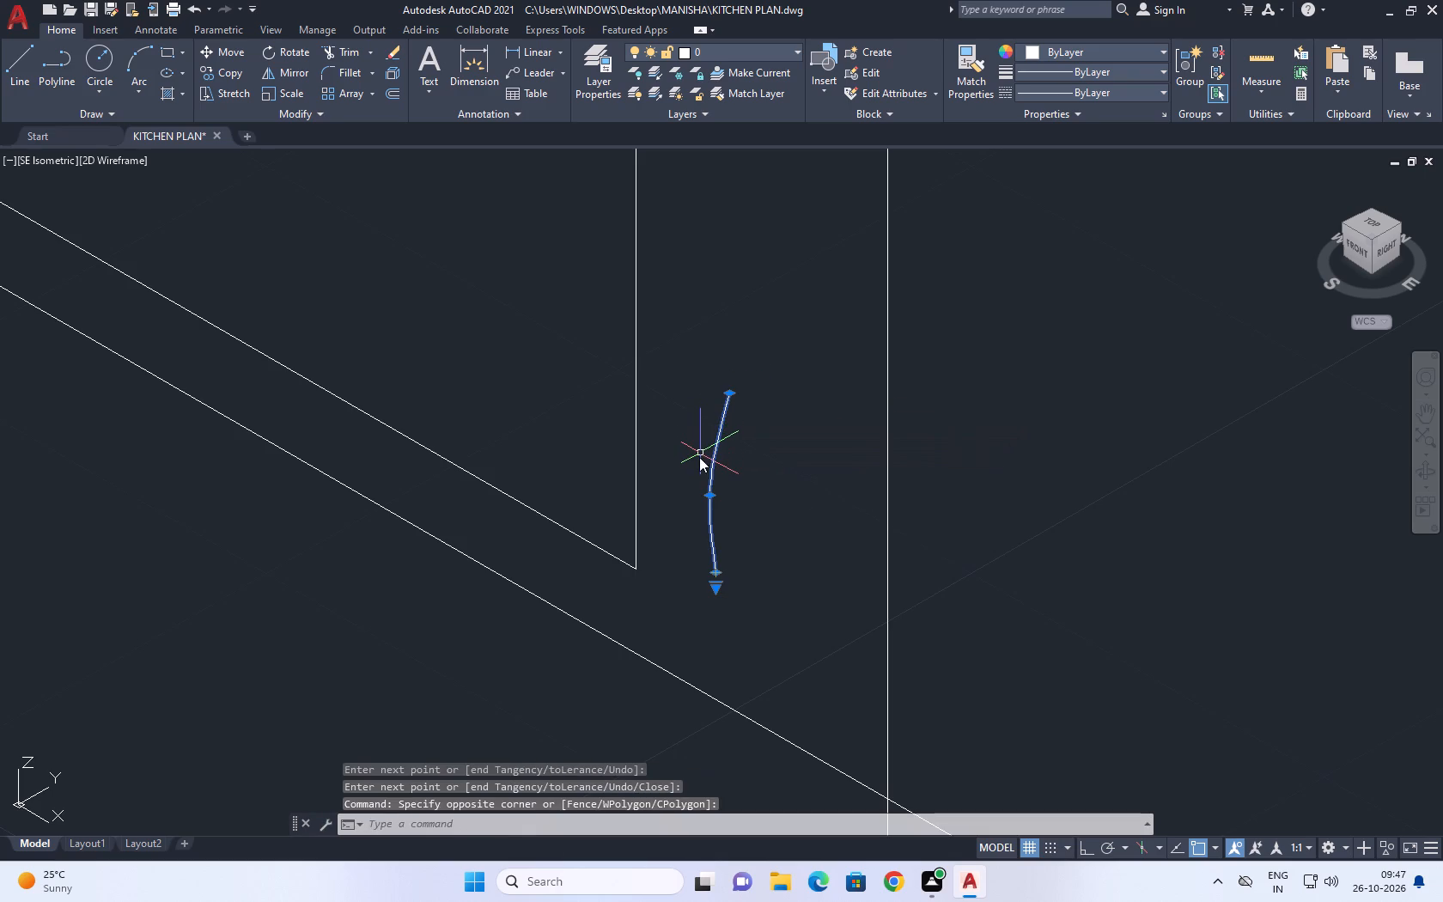
type("O")
key("space")
left_click(701, 488)
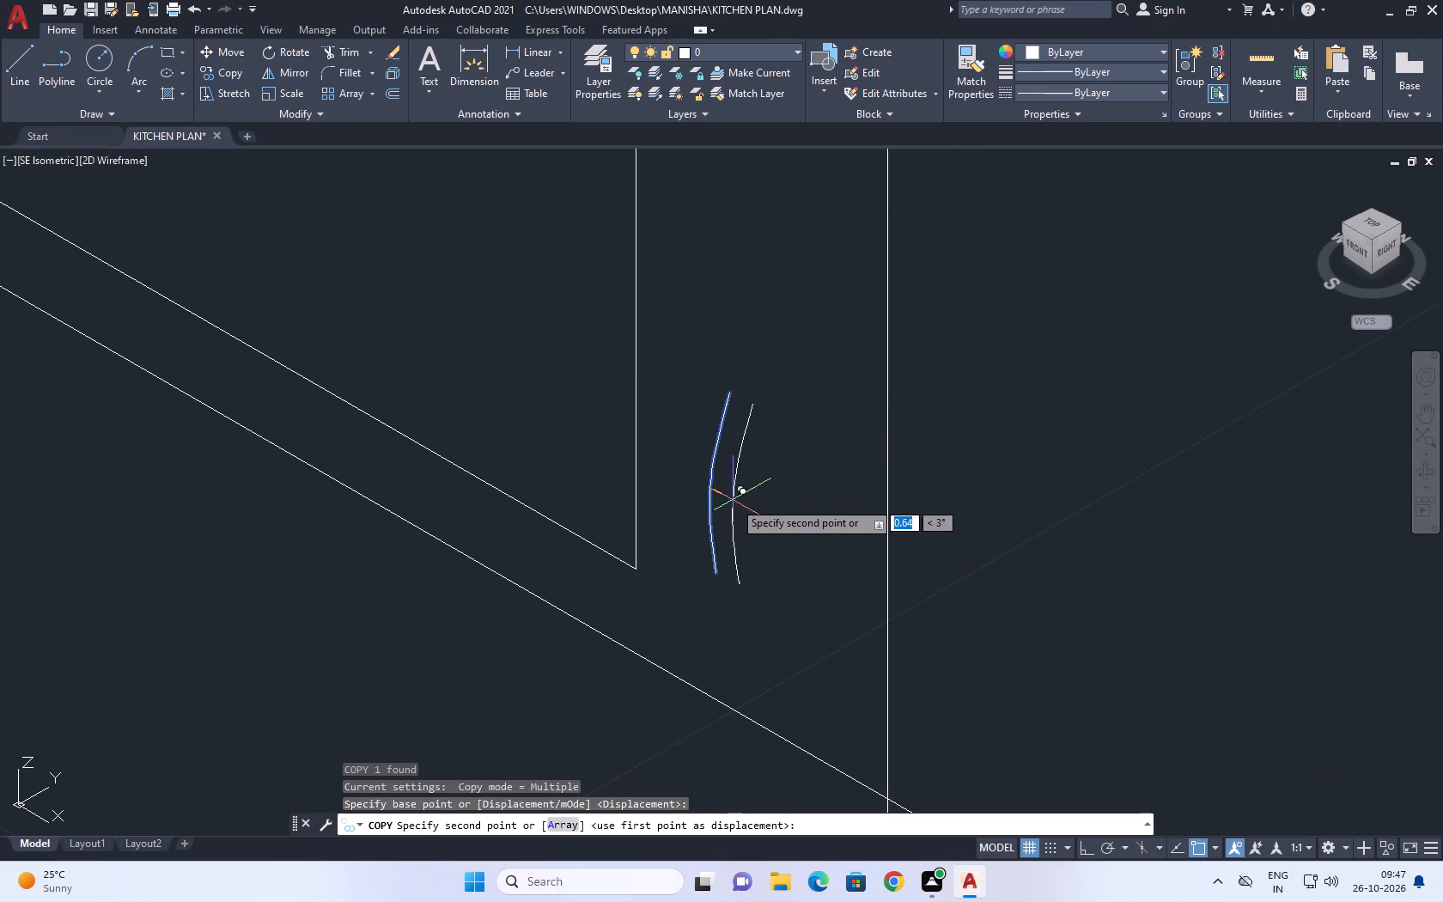
left_click(734, 497)
key("Escape")
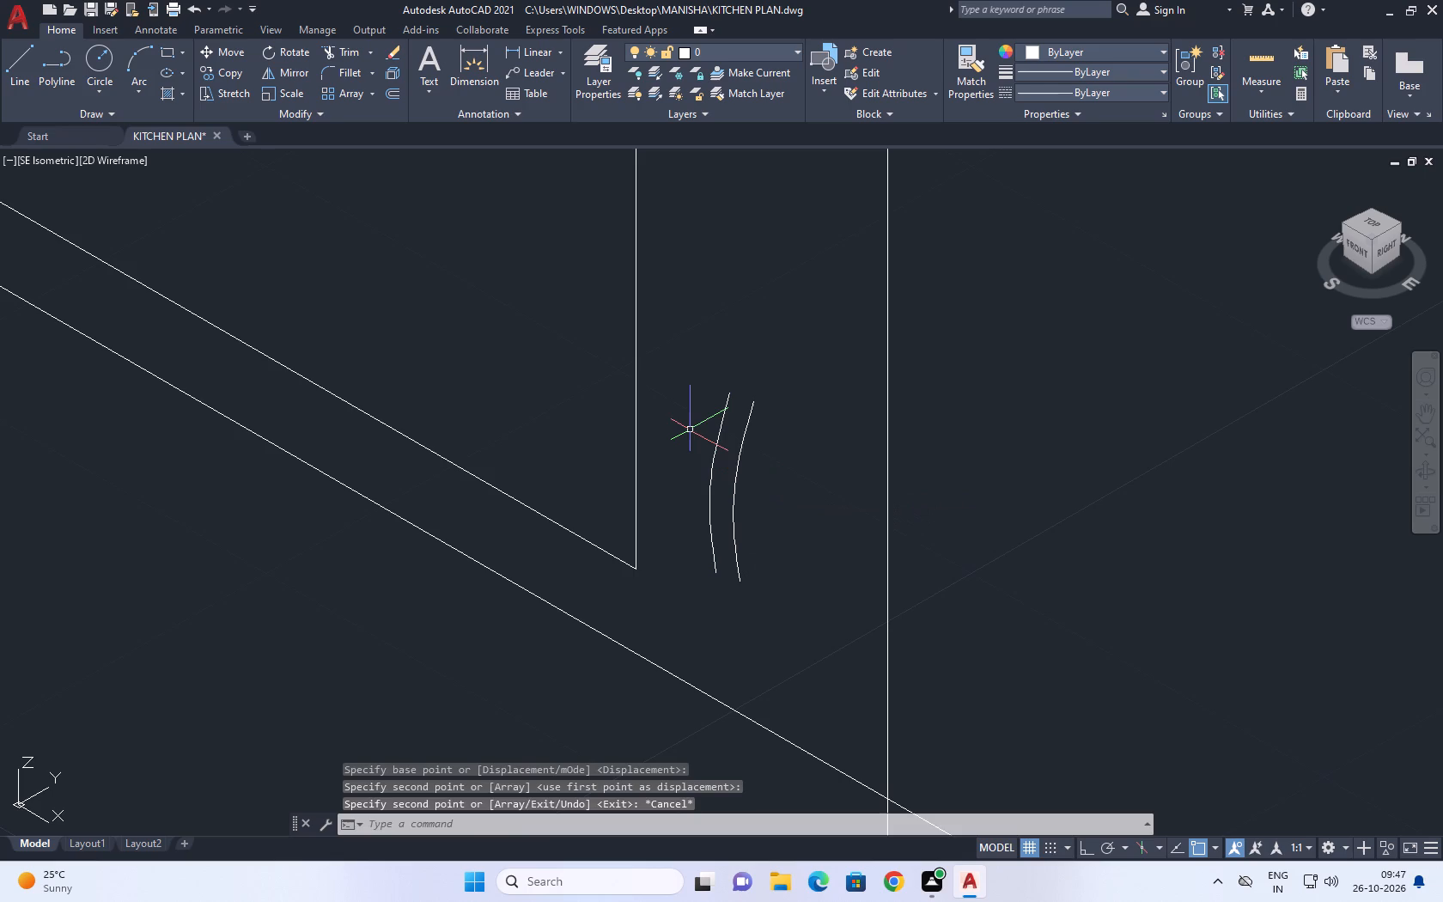
Close the upper end of the handle with a three-point arc bulging upward between the two spline ends.
key("a")
key("space")
scroll(721, 407, "up", 2)
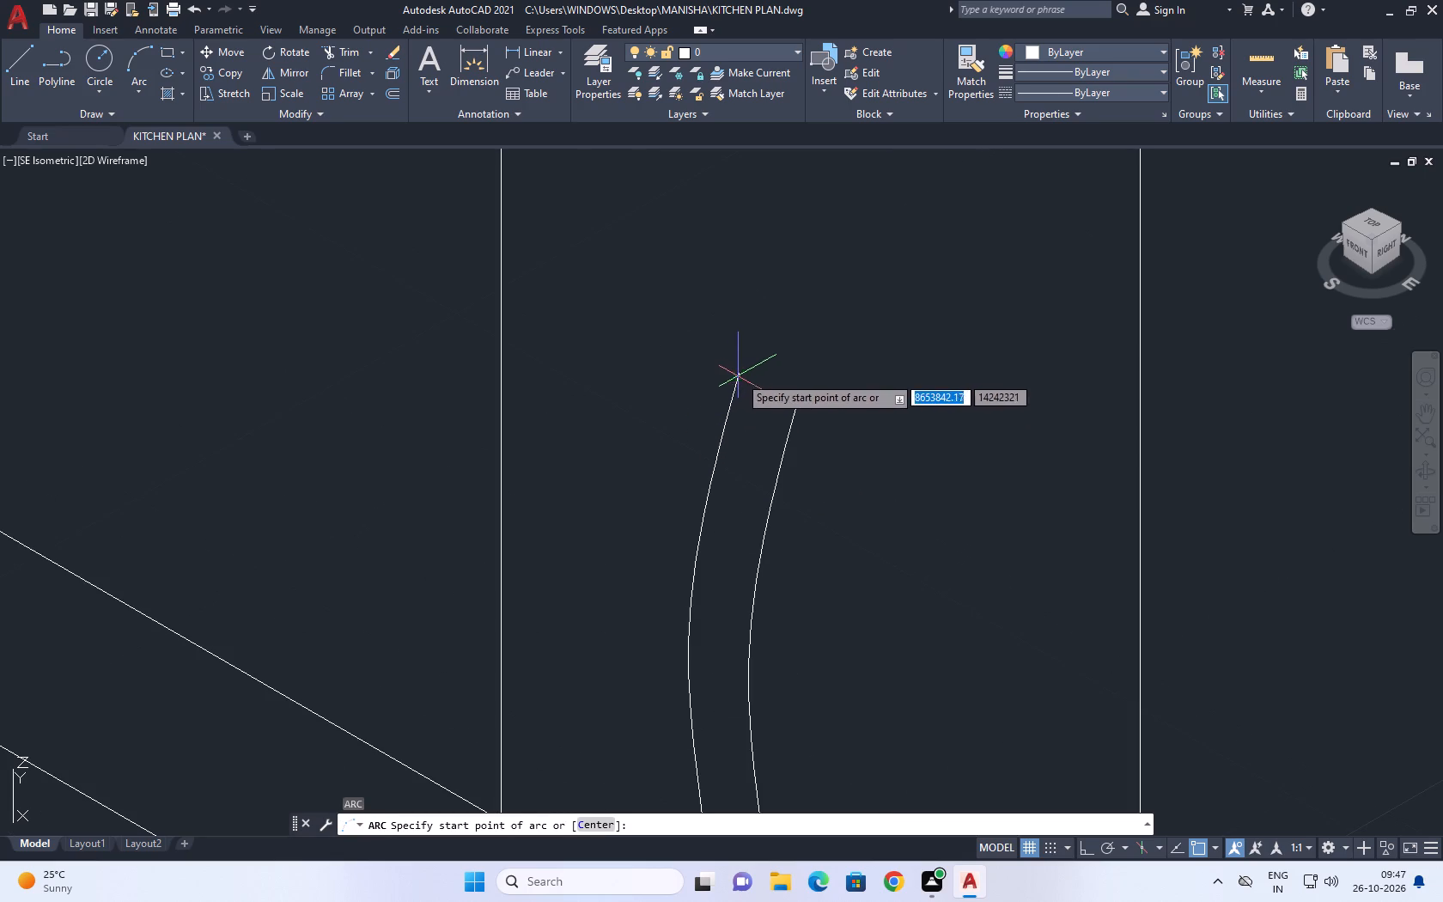
left_click(739, 375)
left_click(777, 364)
left_click(802, 397)
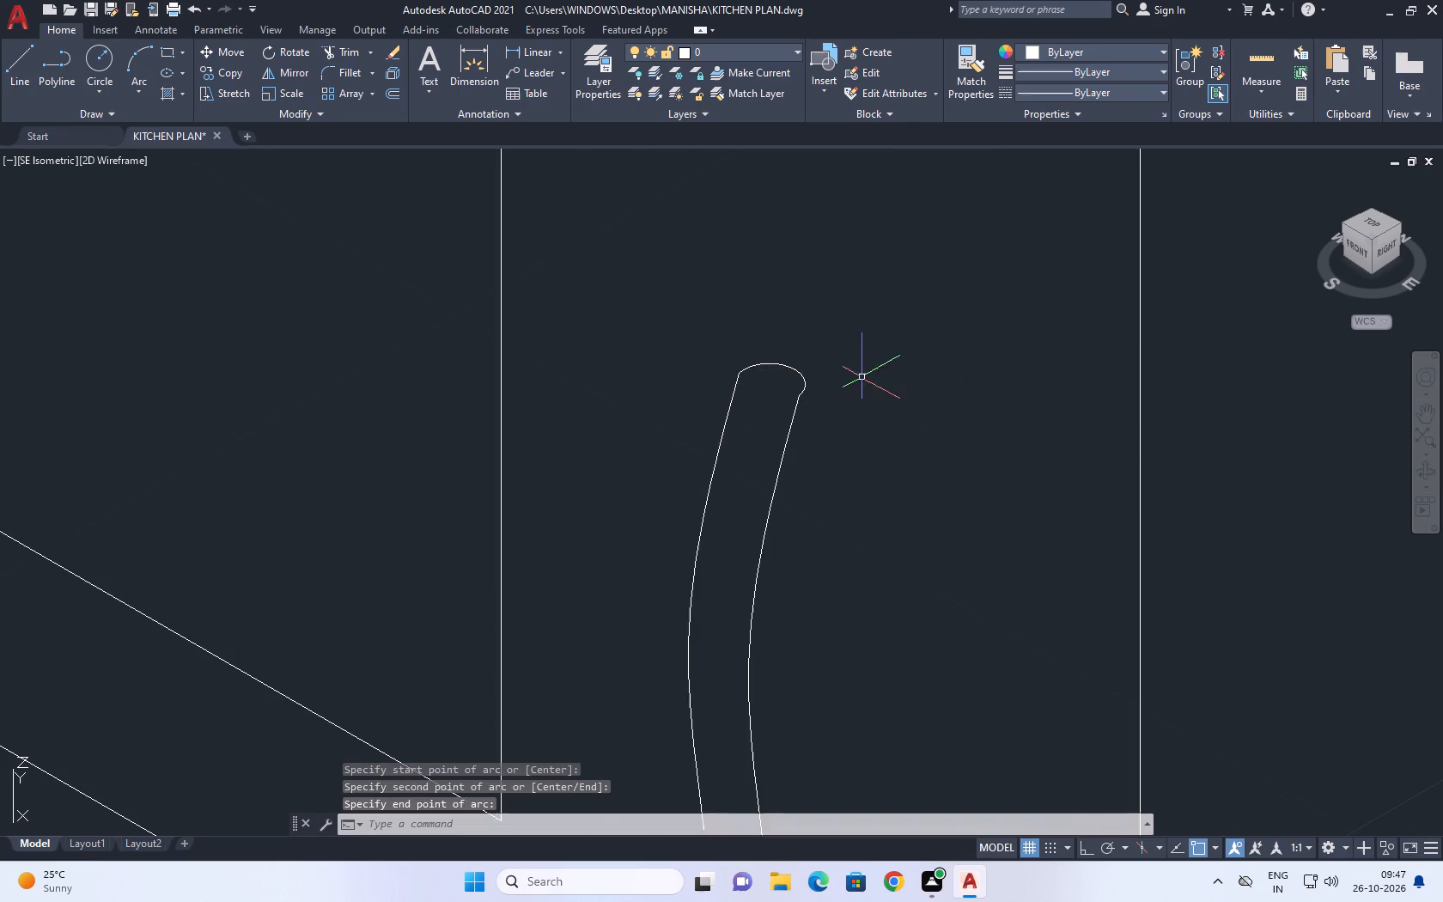
Close the lower end of the handle with a three-point arc bulging downward between the two spline ends.
scroll(871, 365, "down", 6)
key("space")
scroll(855, 402, "up", 8)
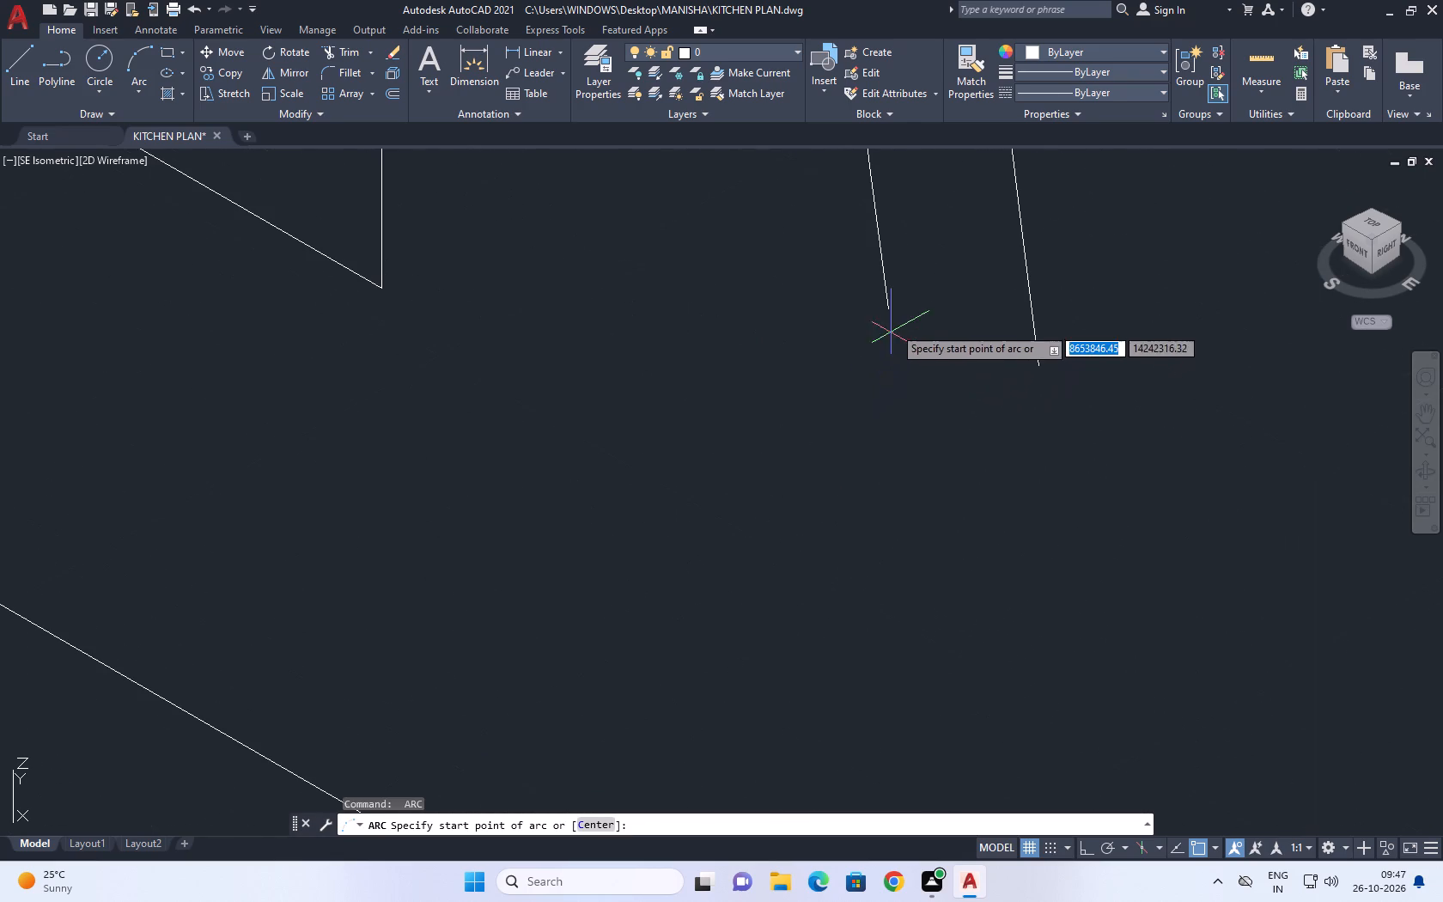
left_click(882, 310)
key("Escape")
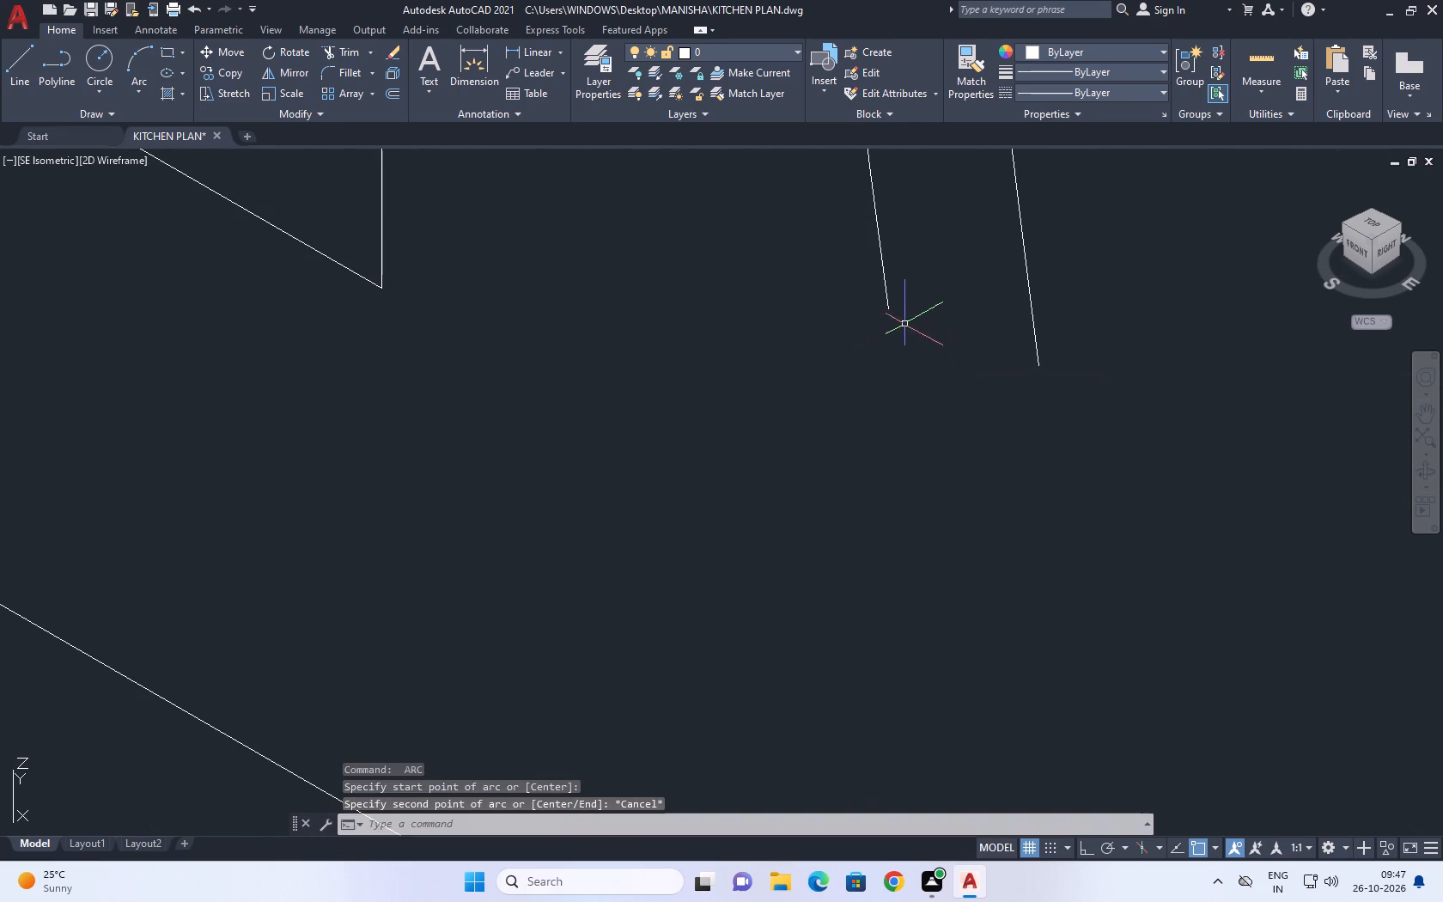
key("space")
left_click(889, 309)
left_click(922, 367)
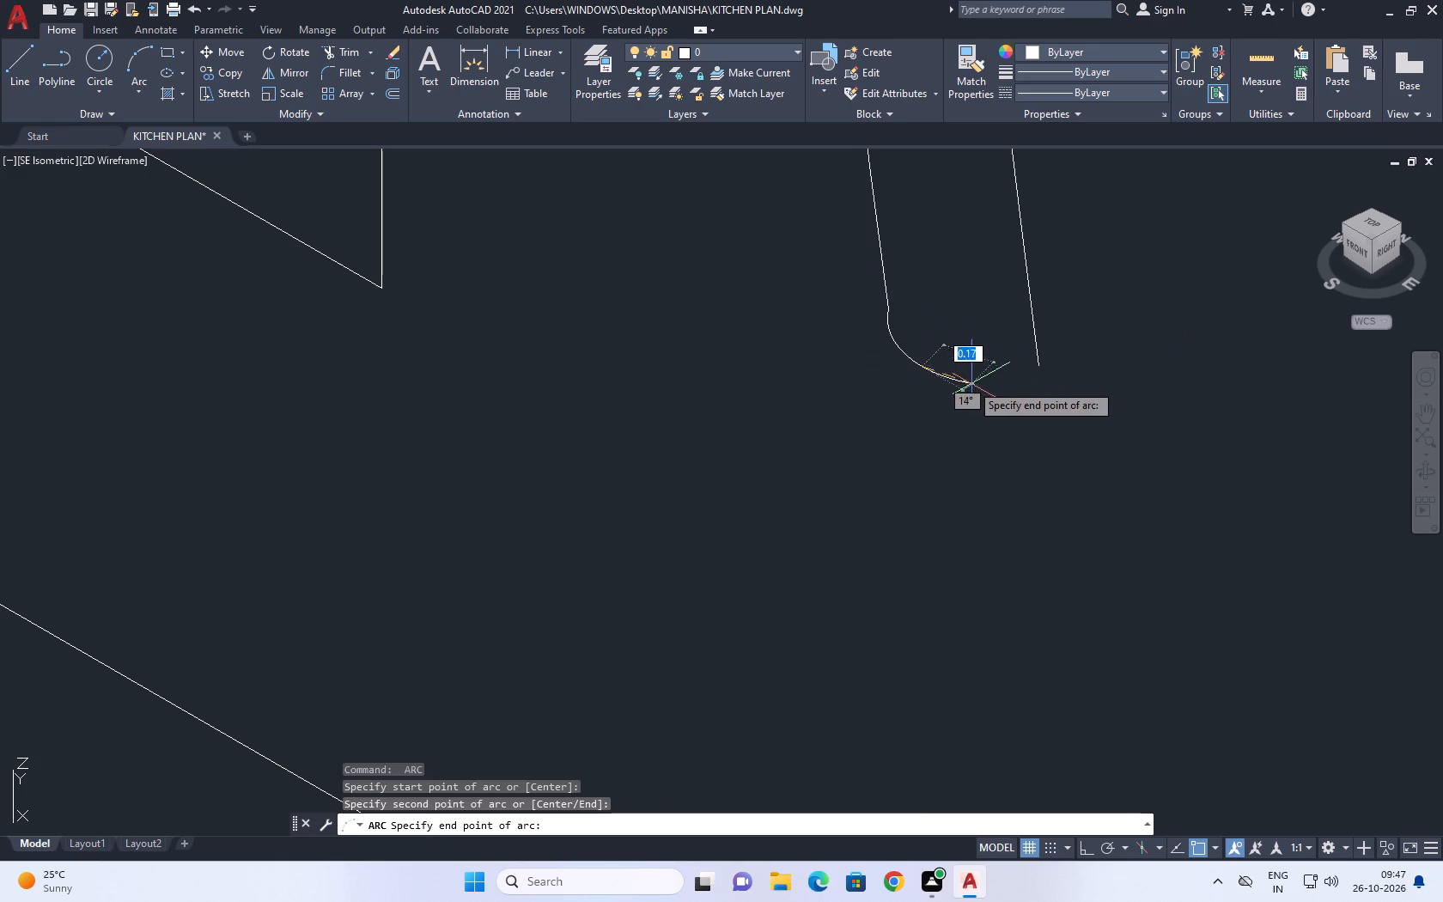
left_click(1035, 363)
Stretch the midpoint of the arc closing the handle's lower end inward to make its bulge shallower.
left_click(972, 359)
left_click(953, 380)
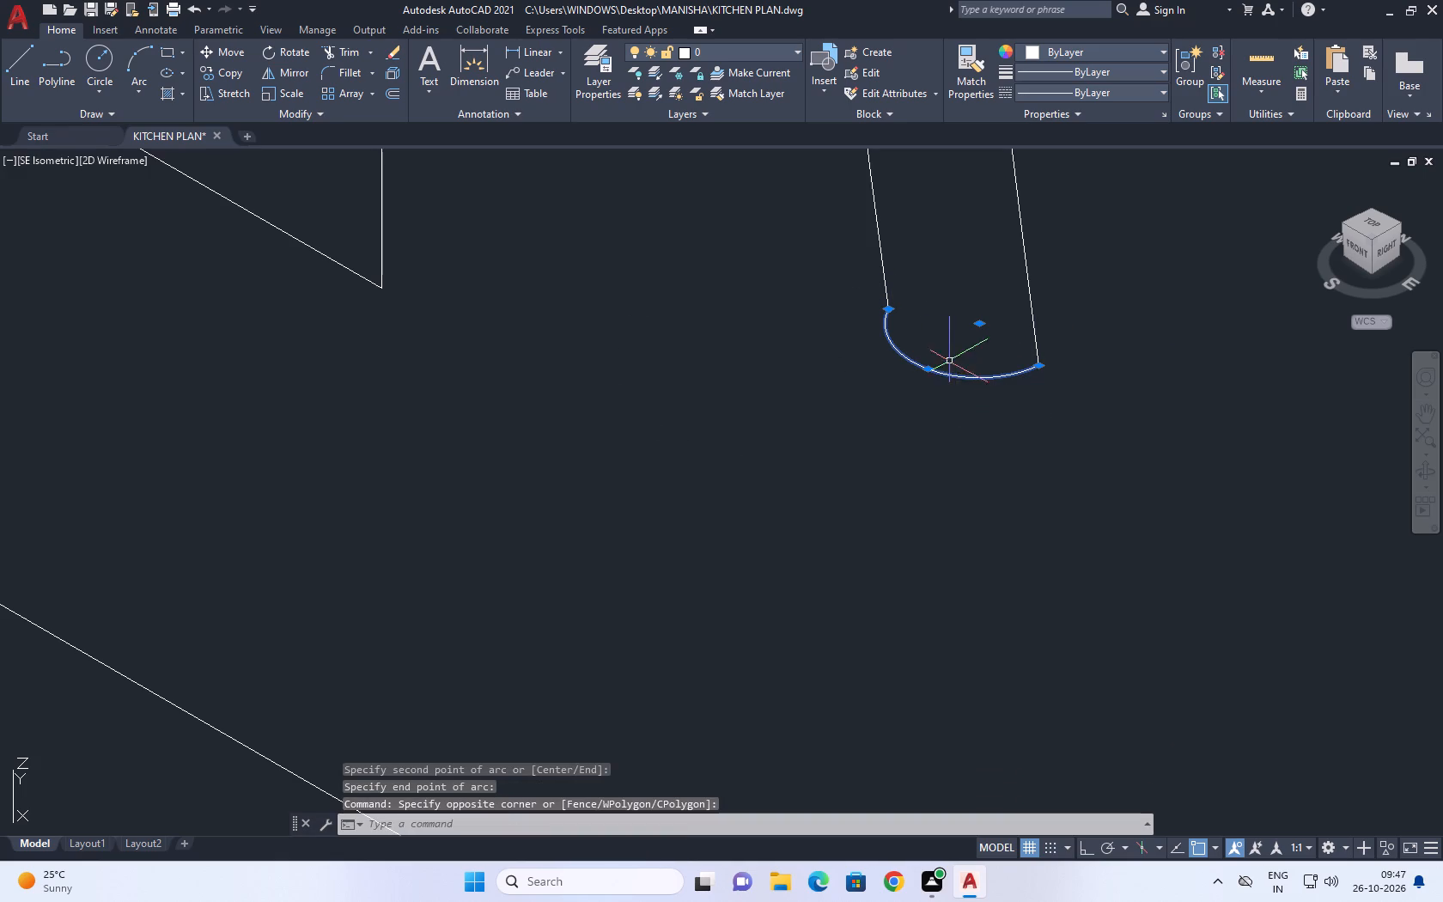
left_click(929, 369)
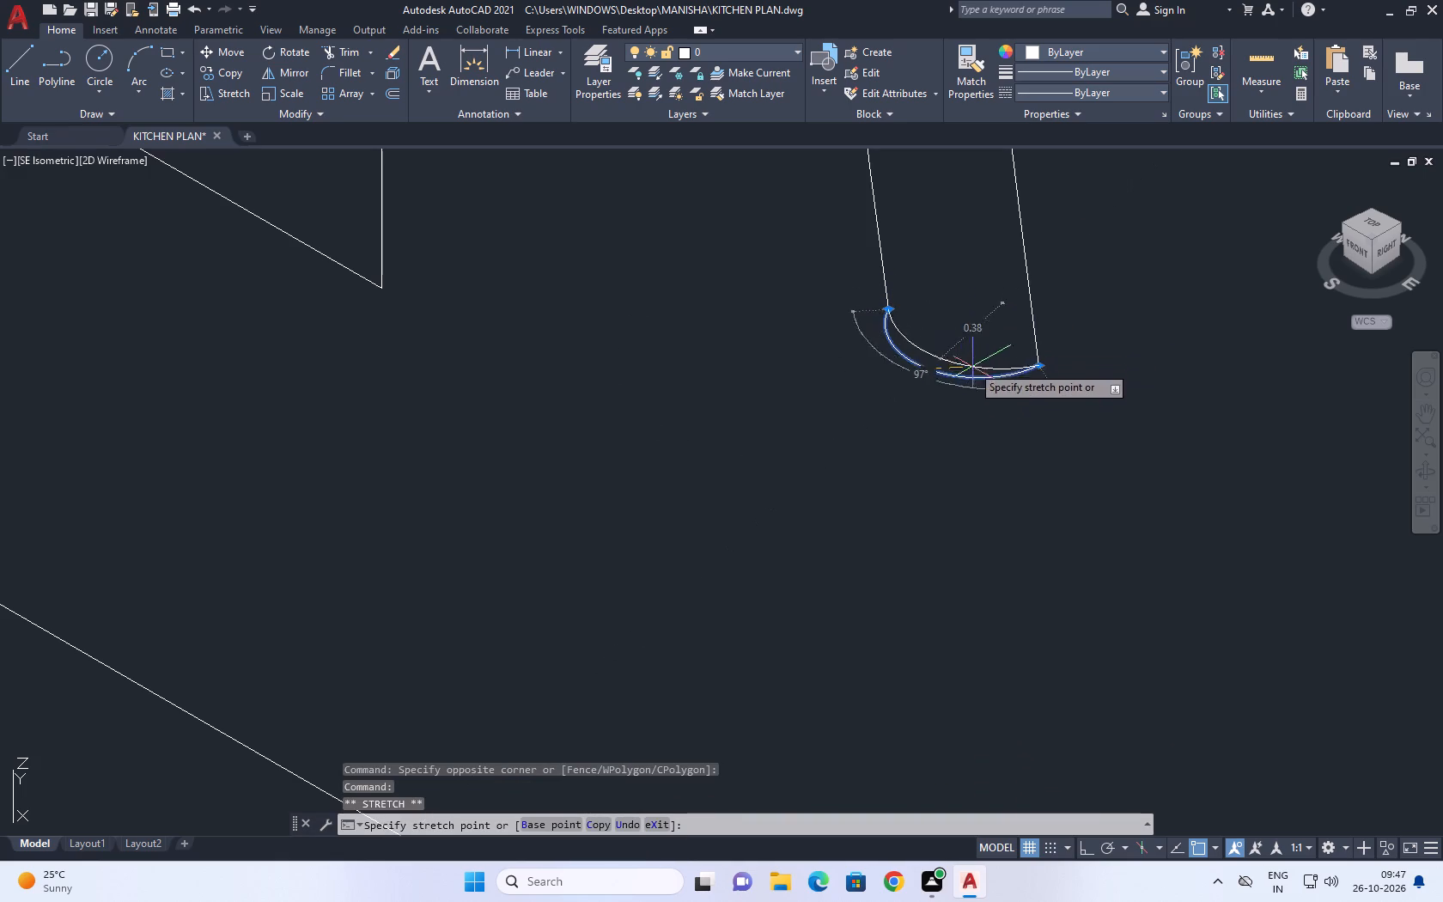
left_click(984, 358)
key("Escape")
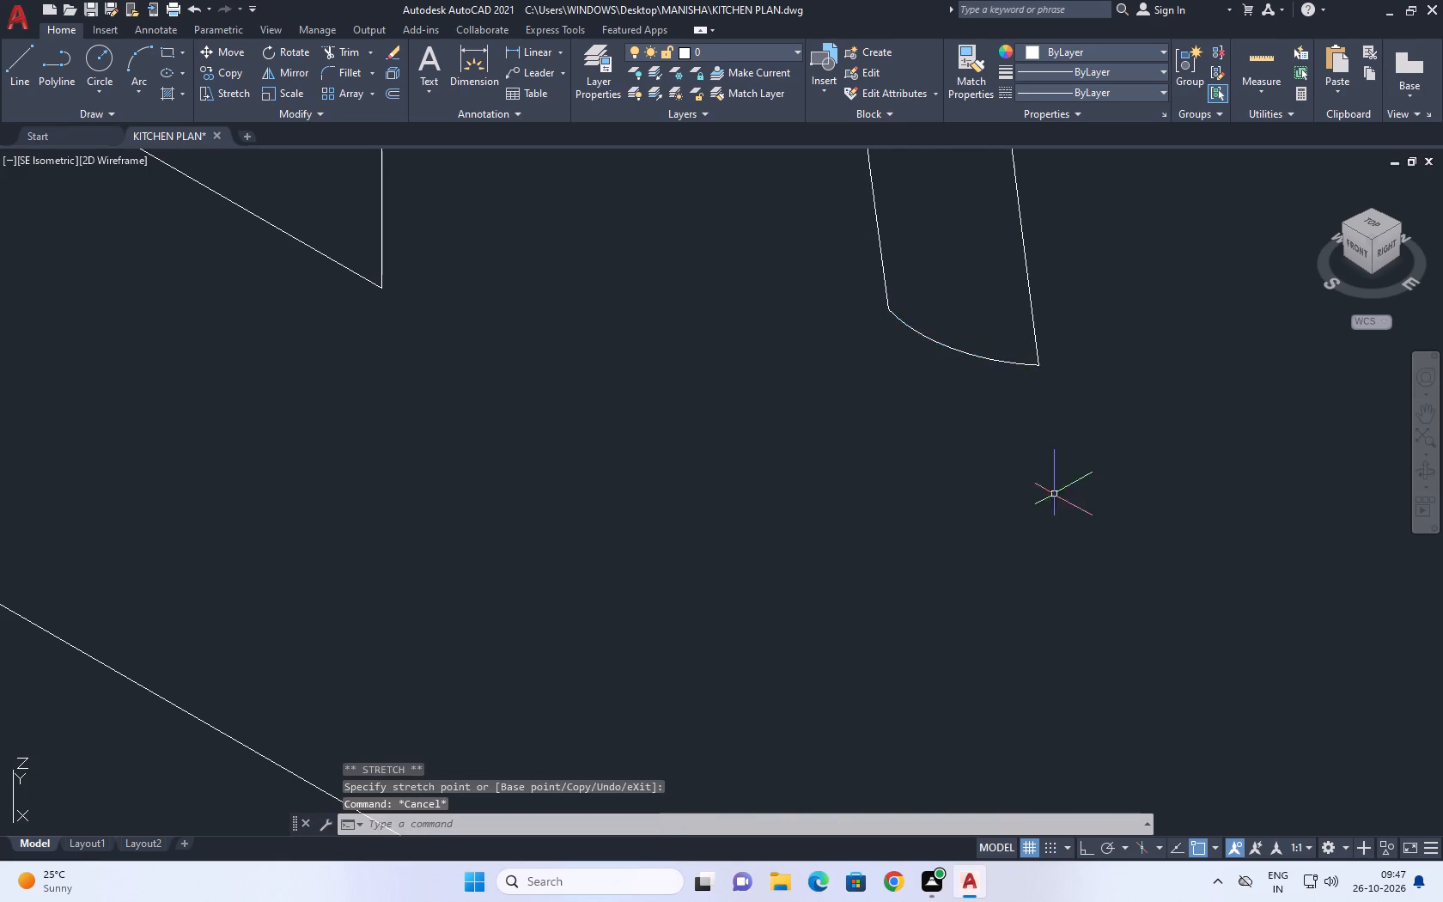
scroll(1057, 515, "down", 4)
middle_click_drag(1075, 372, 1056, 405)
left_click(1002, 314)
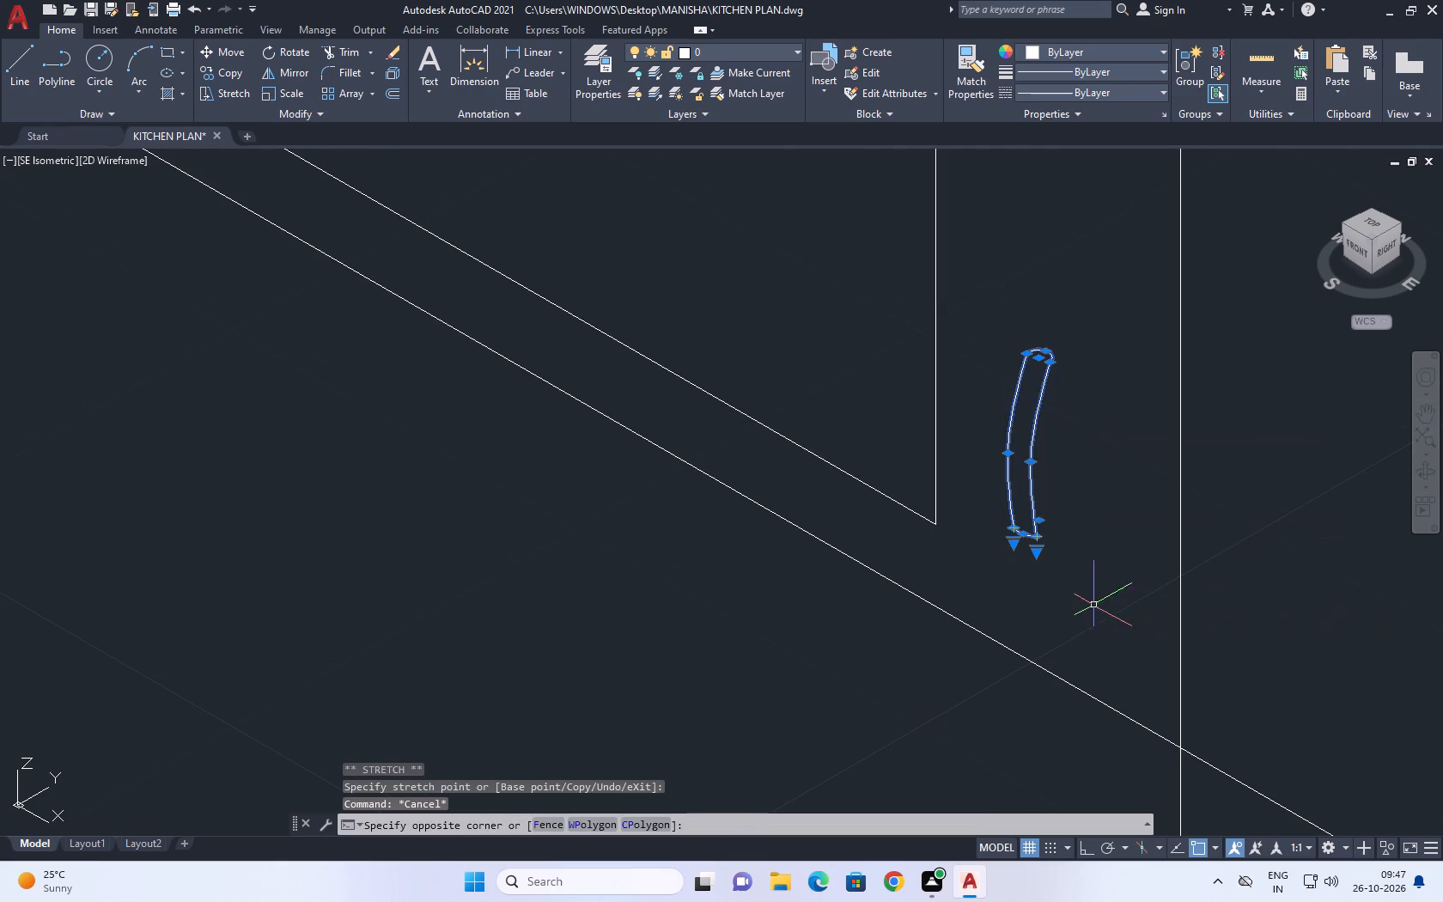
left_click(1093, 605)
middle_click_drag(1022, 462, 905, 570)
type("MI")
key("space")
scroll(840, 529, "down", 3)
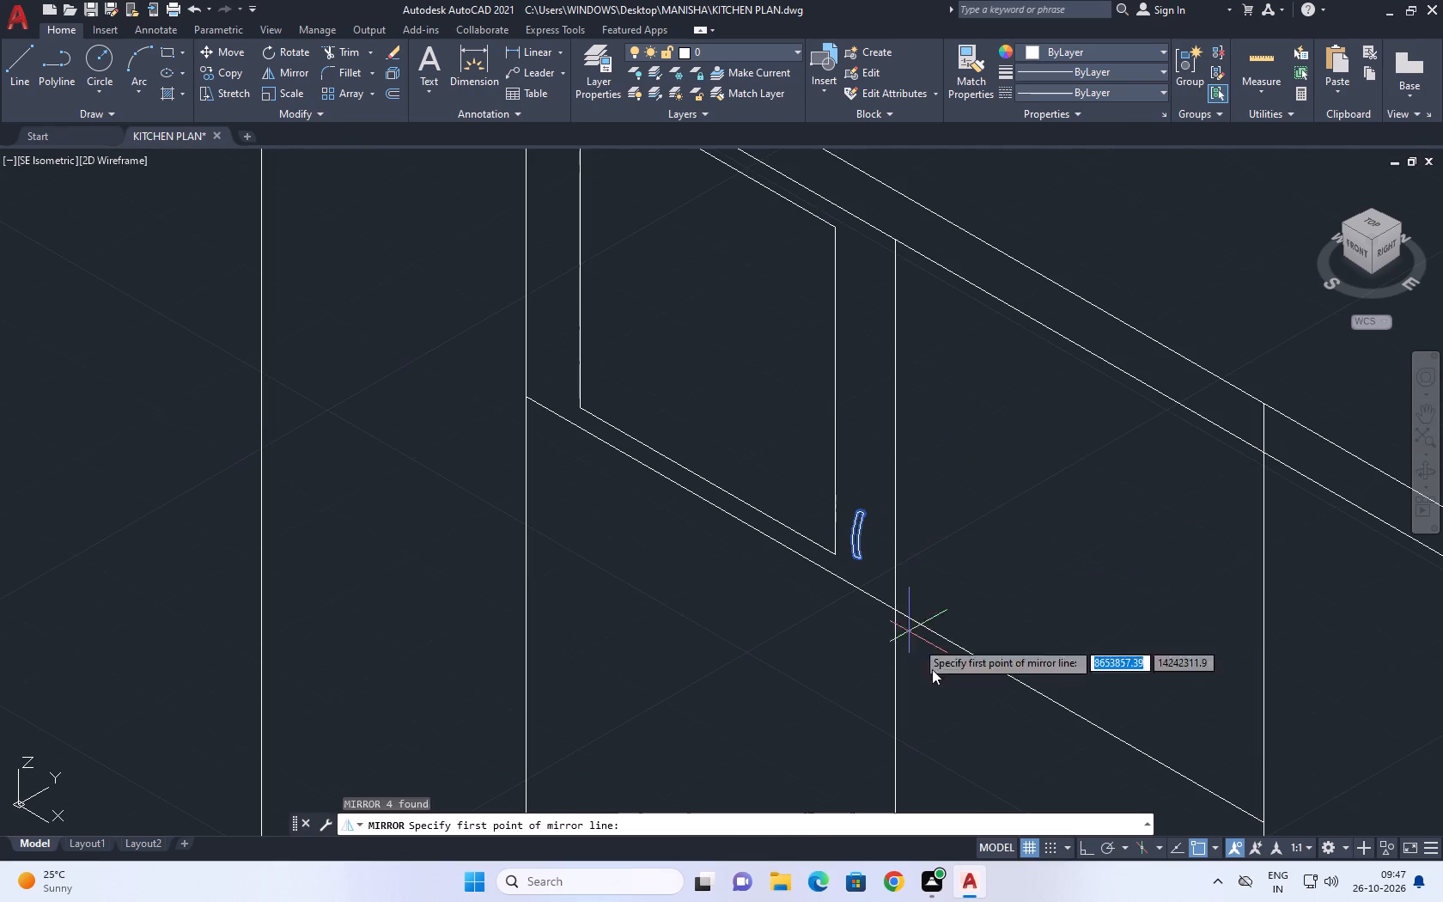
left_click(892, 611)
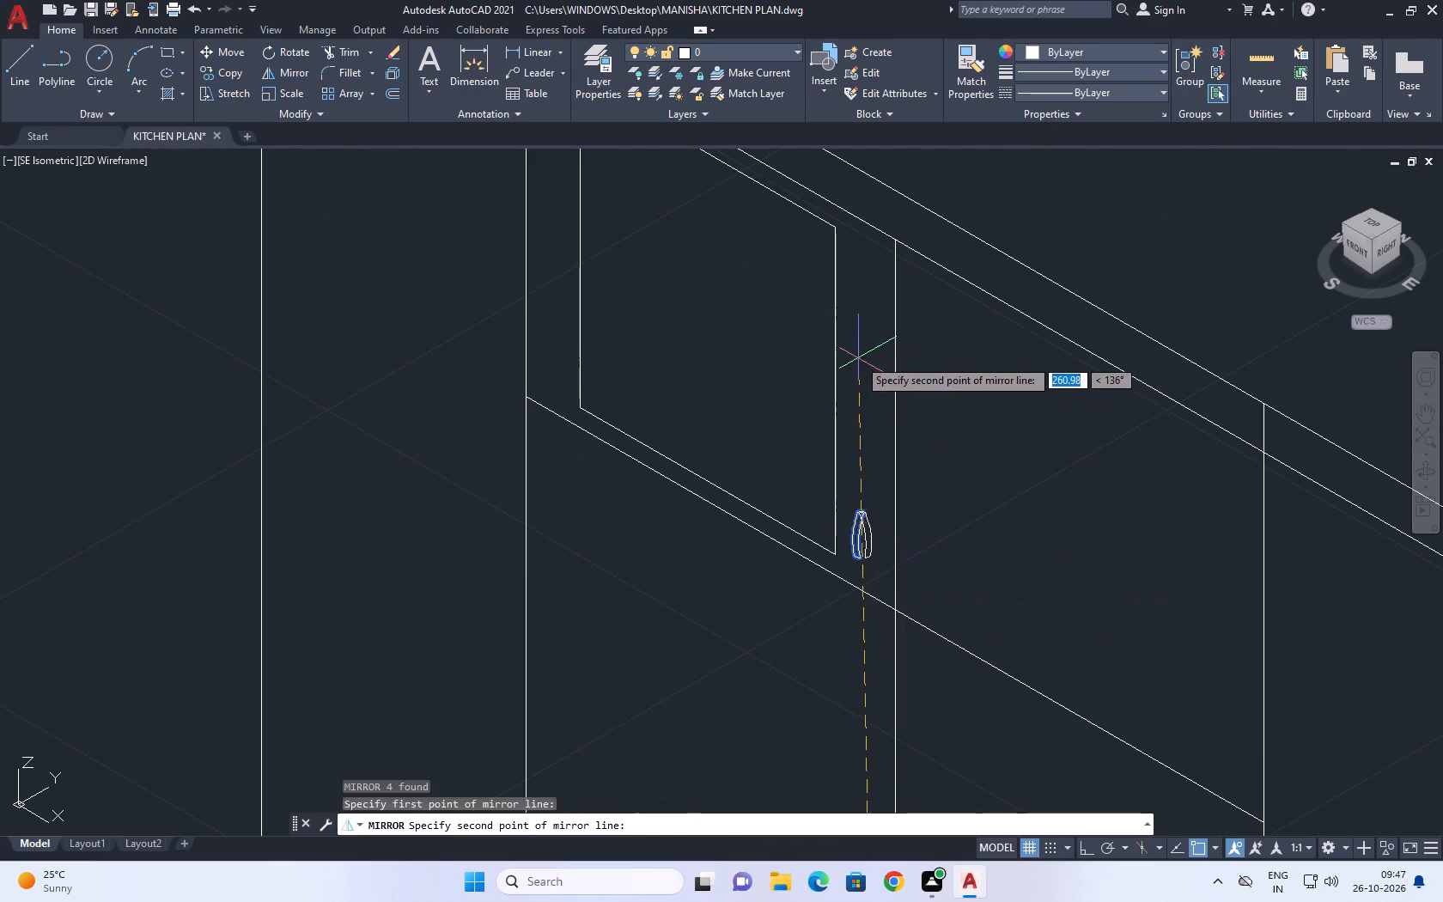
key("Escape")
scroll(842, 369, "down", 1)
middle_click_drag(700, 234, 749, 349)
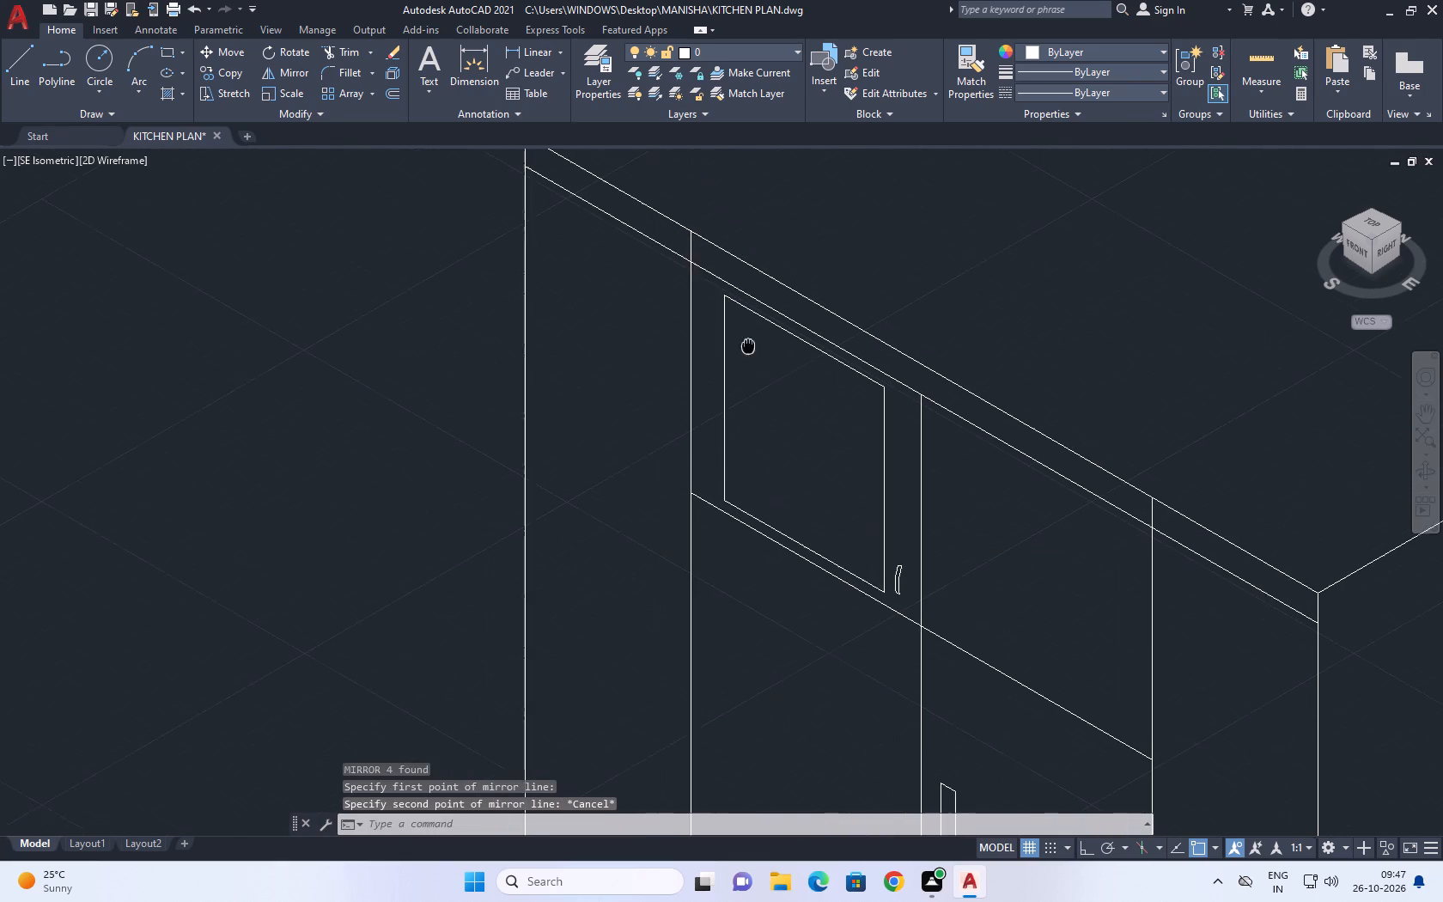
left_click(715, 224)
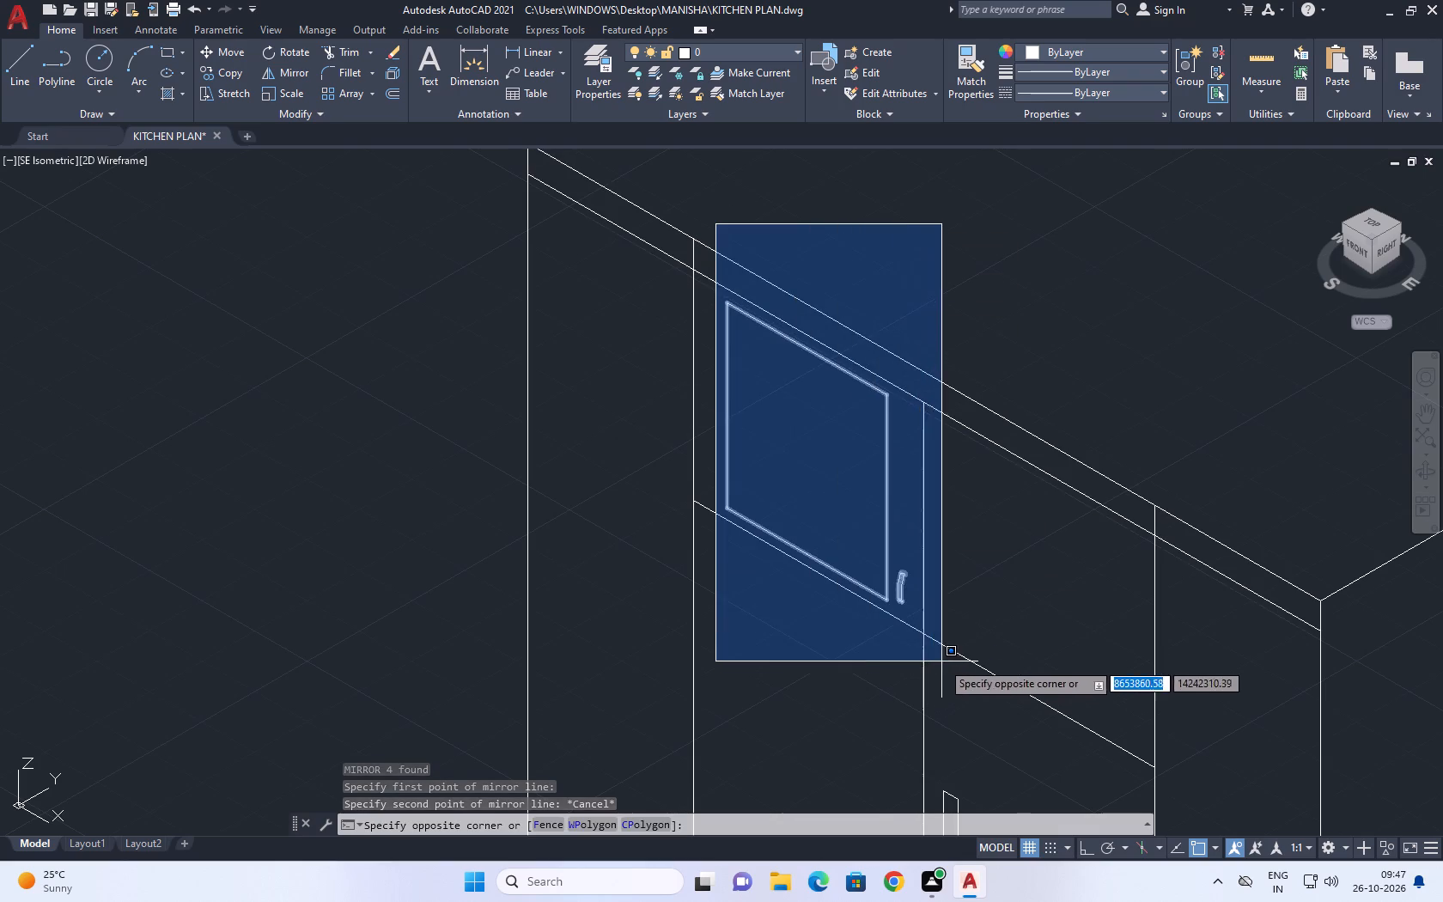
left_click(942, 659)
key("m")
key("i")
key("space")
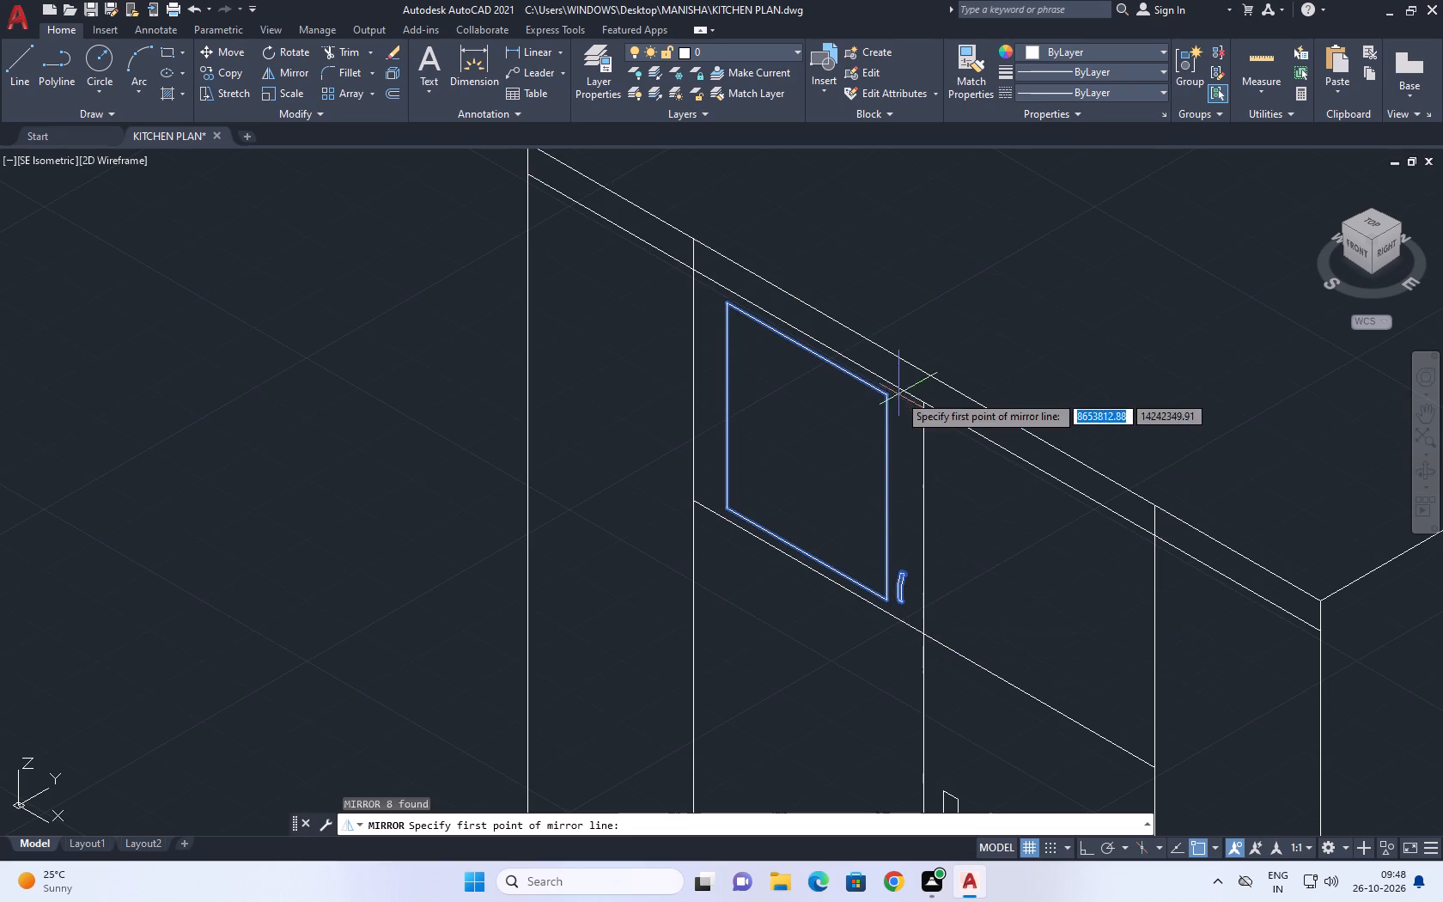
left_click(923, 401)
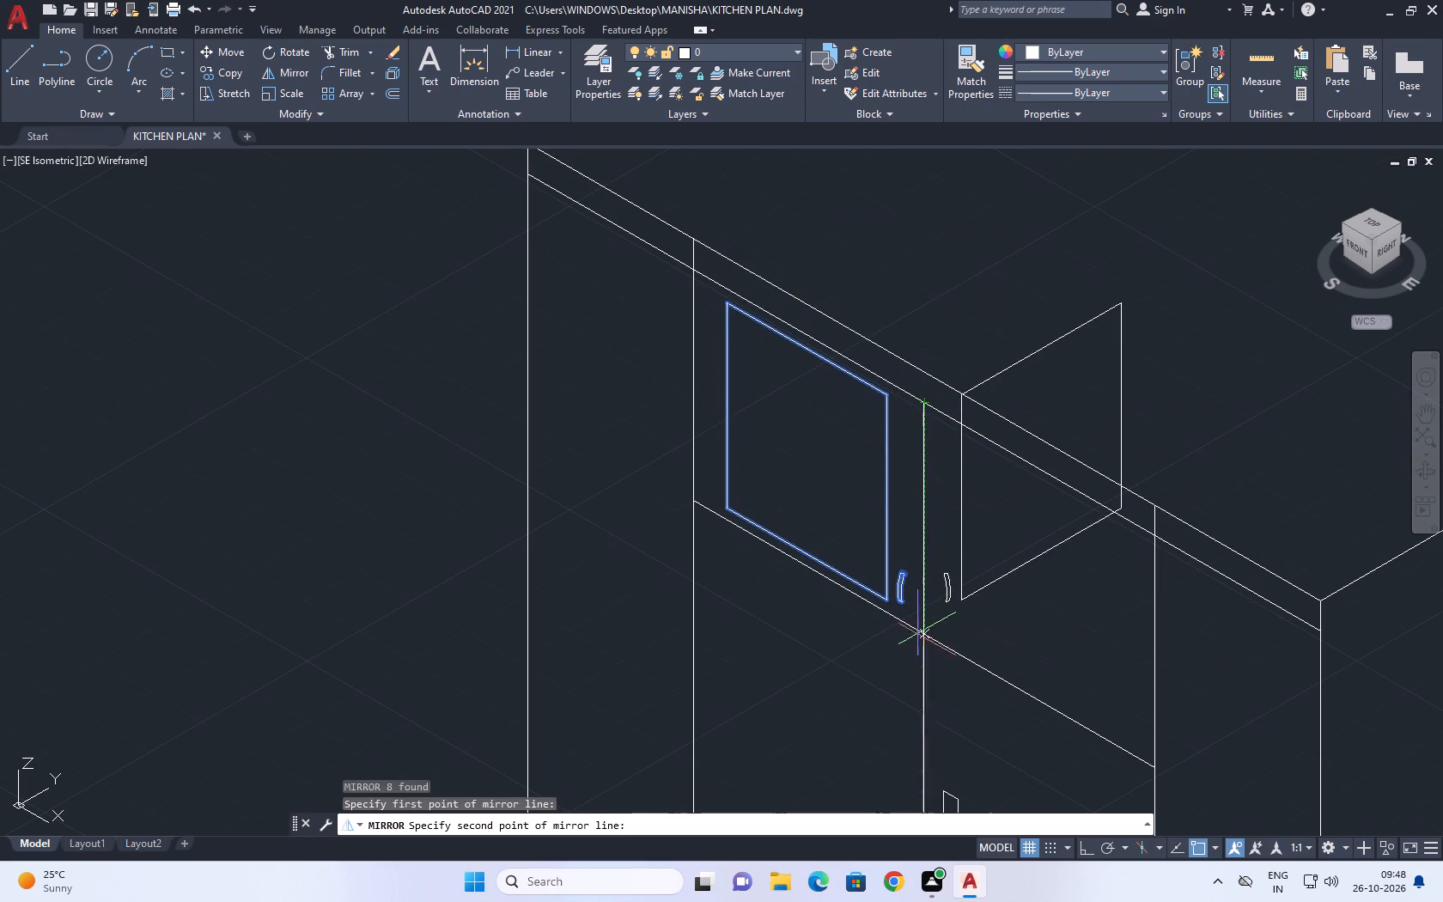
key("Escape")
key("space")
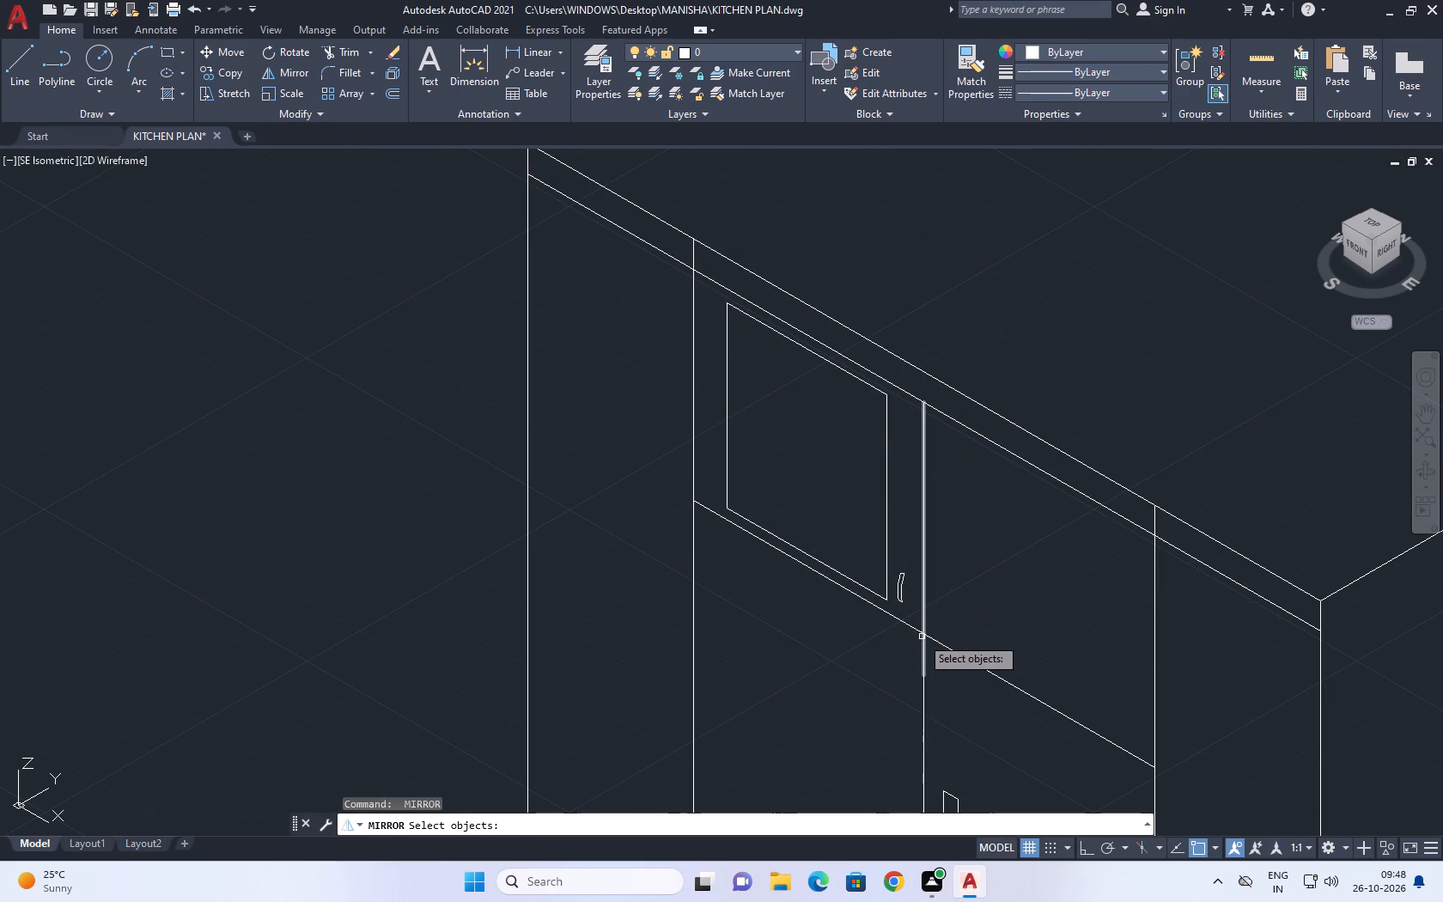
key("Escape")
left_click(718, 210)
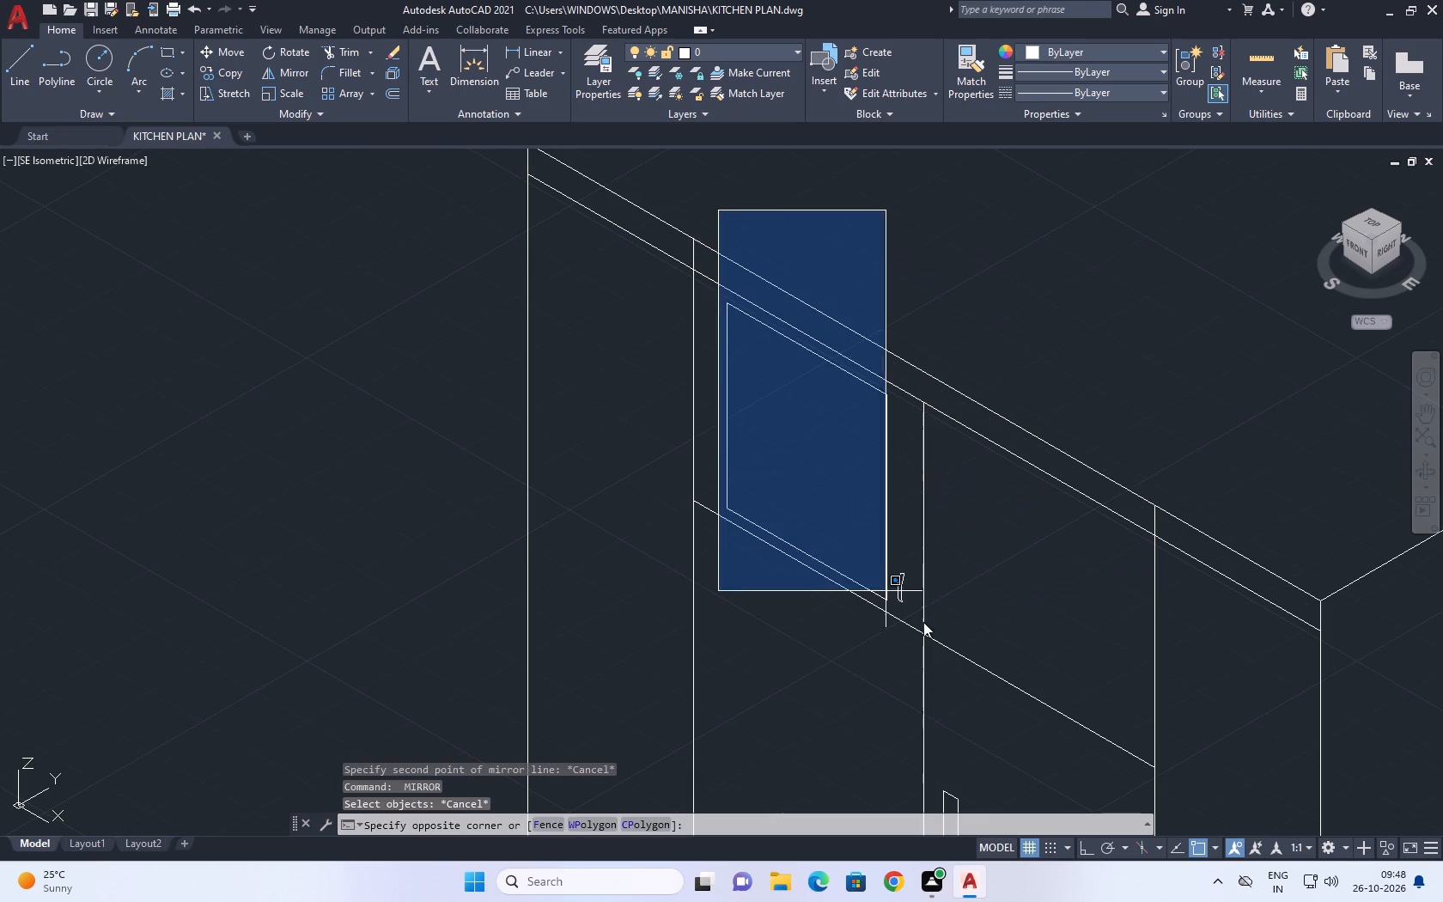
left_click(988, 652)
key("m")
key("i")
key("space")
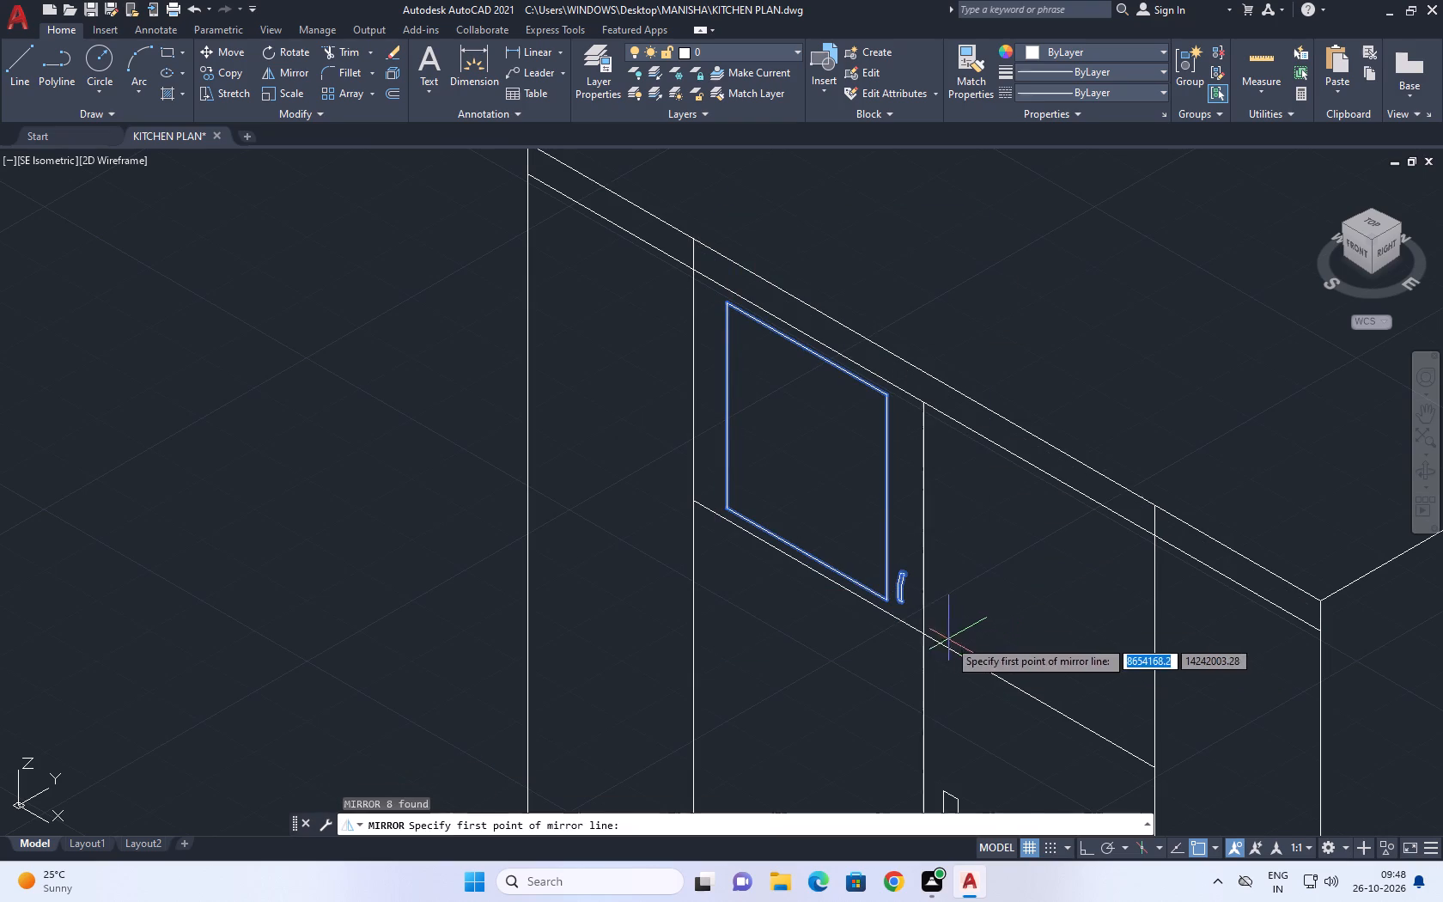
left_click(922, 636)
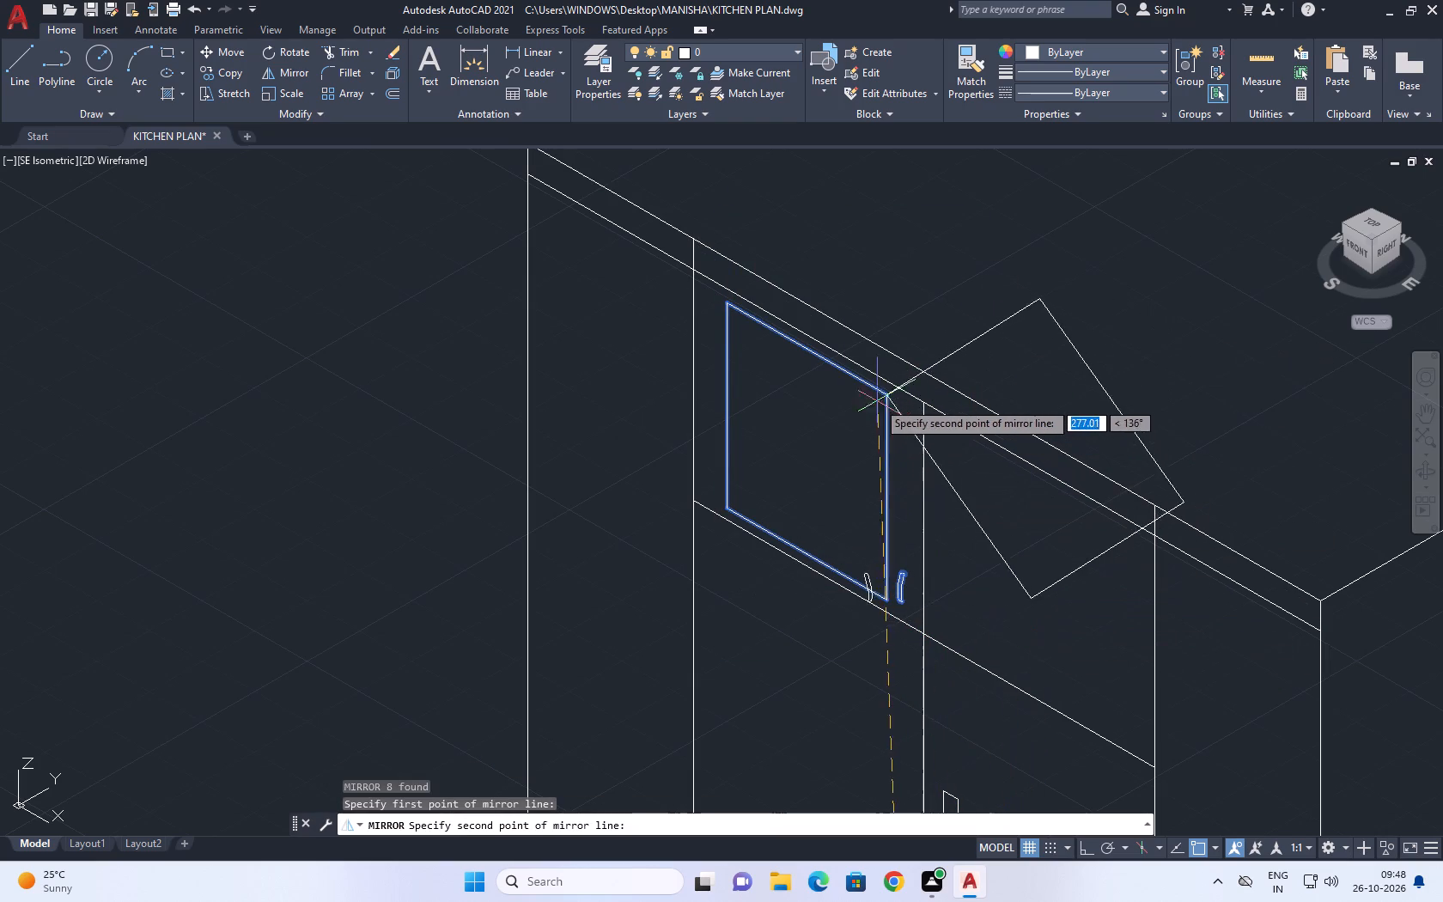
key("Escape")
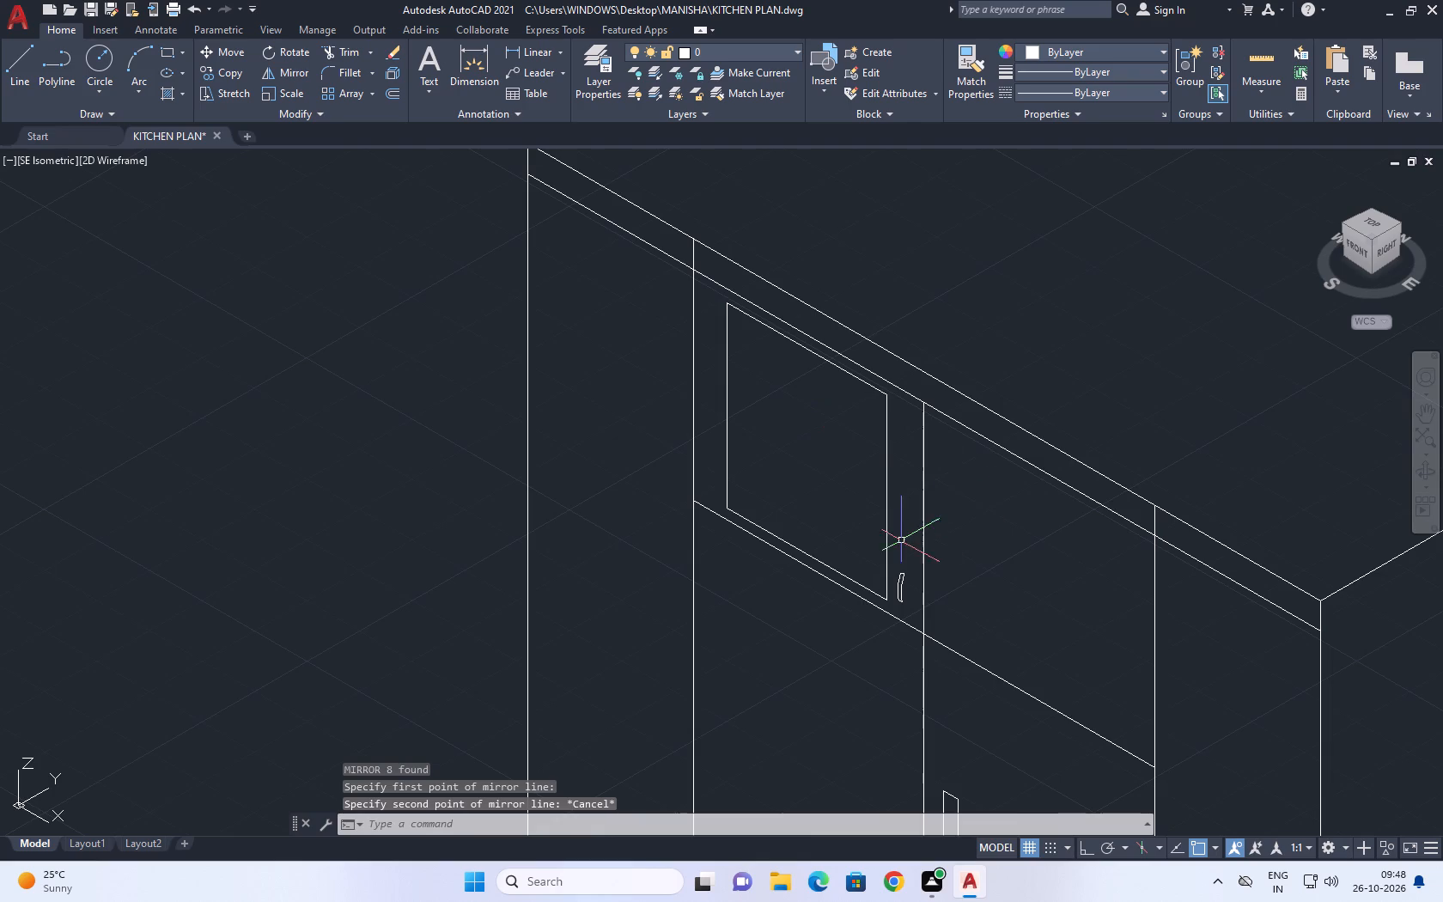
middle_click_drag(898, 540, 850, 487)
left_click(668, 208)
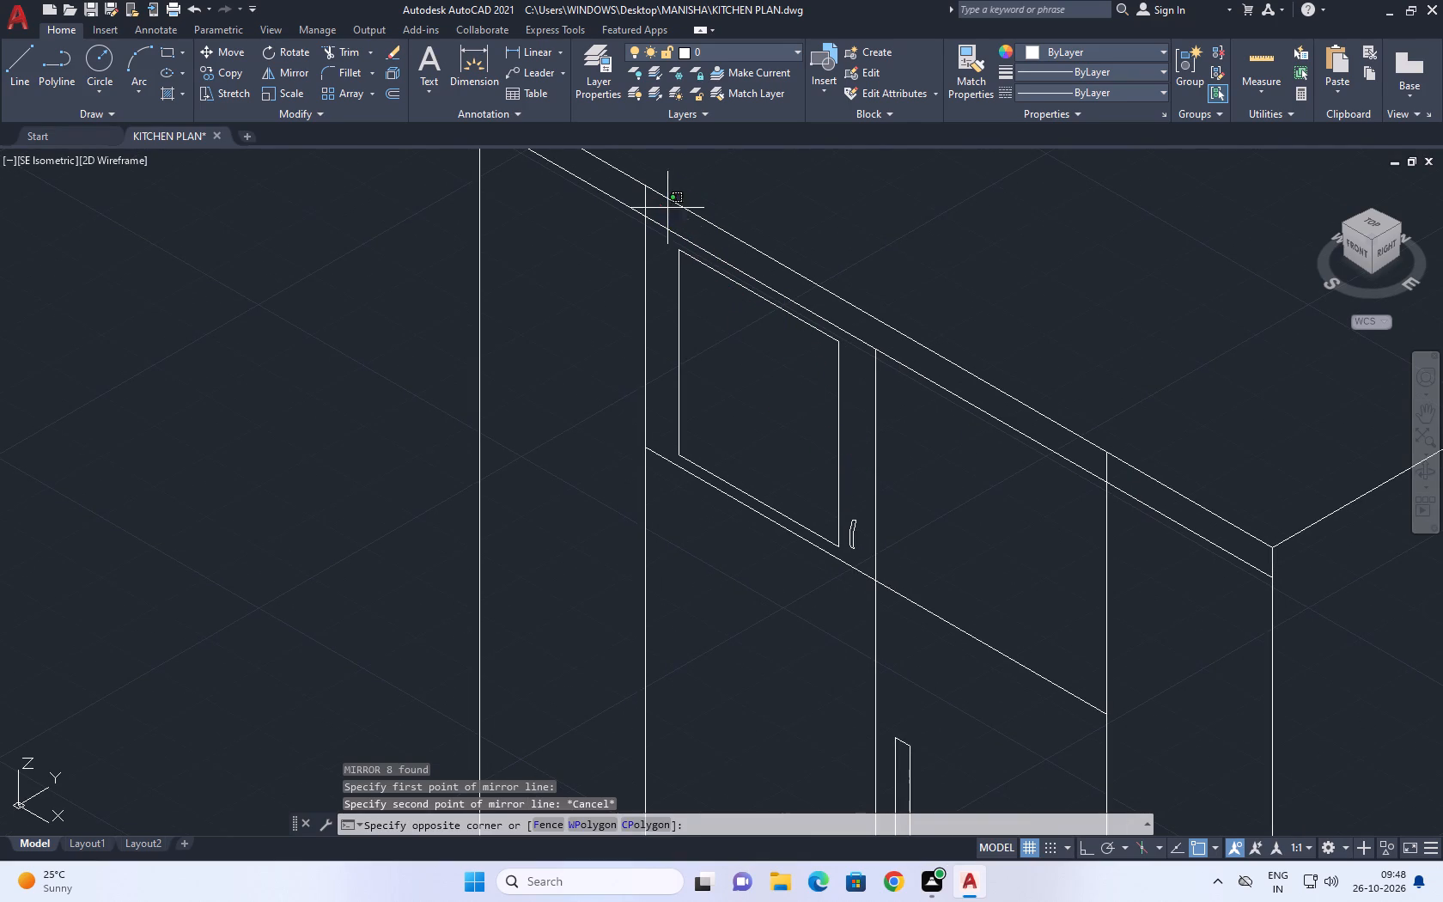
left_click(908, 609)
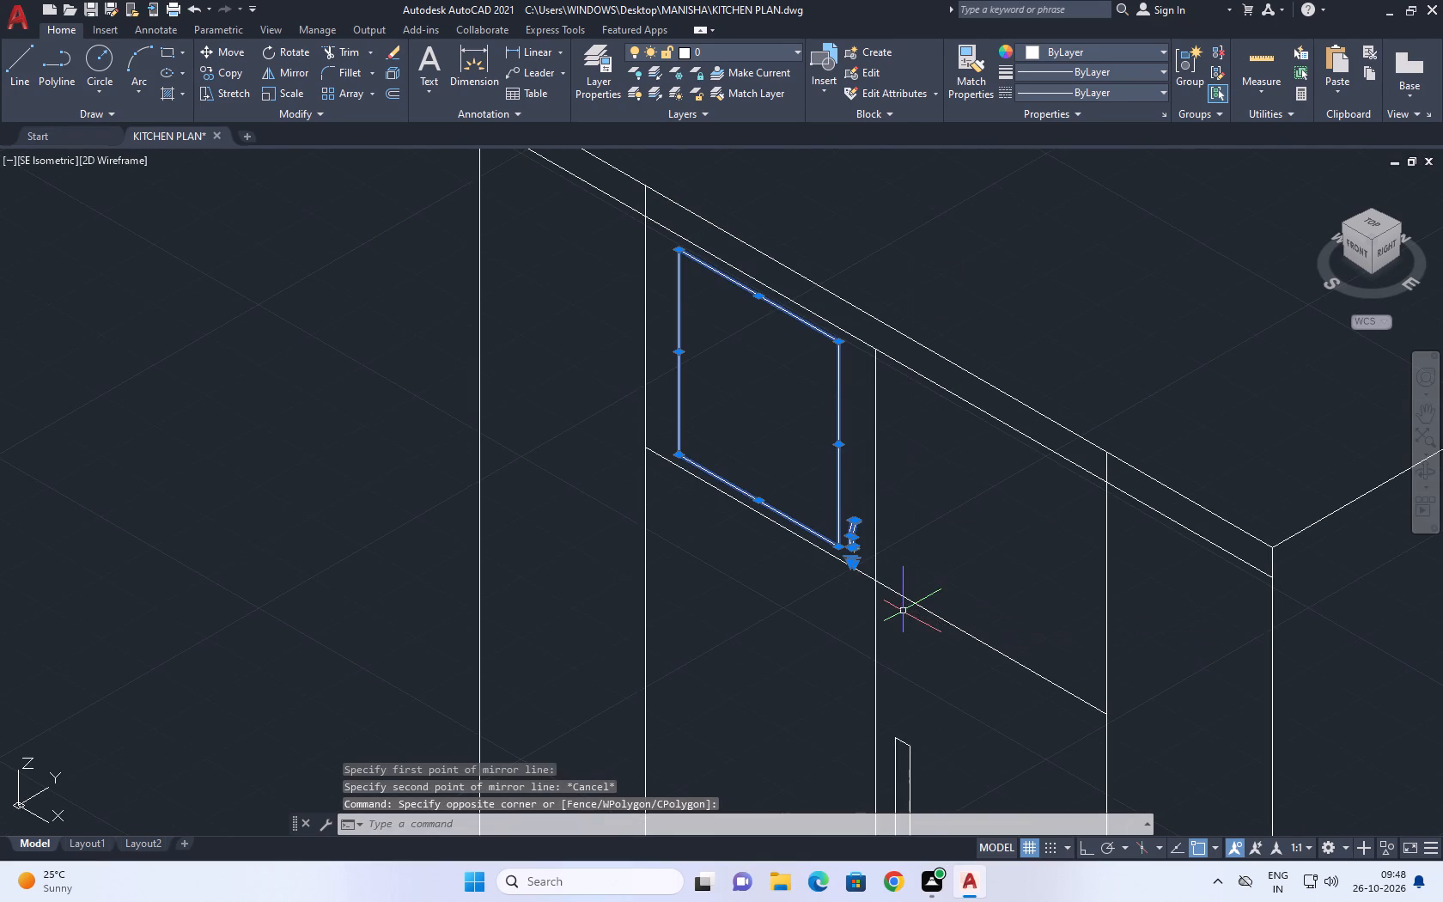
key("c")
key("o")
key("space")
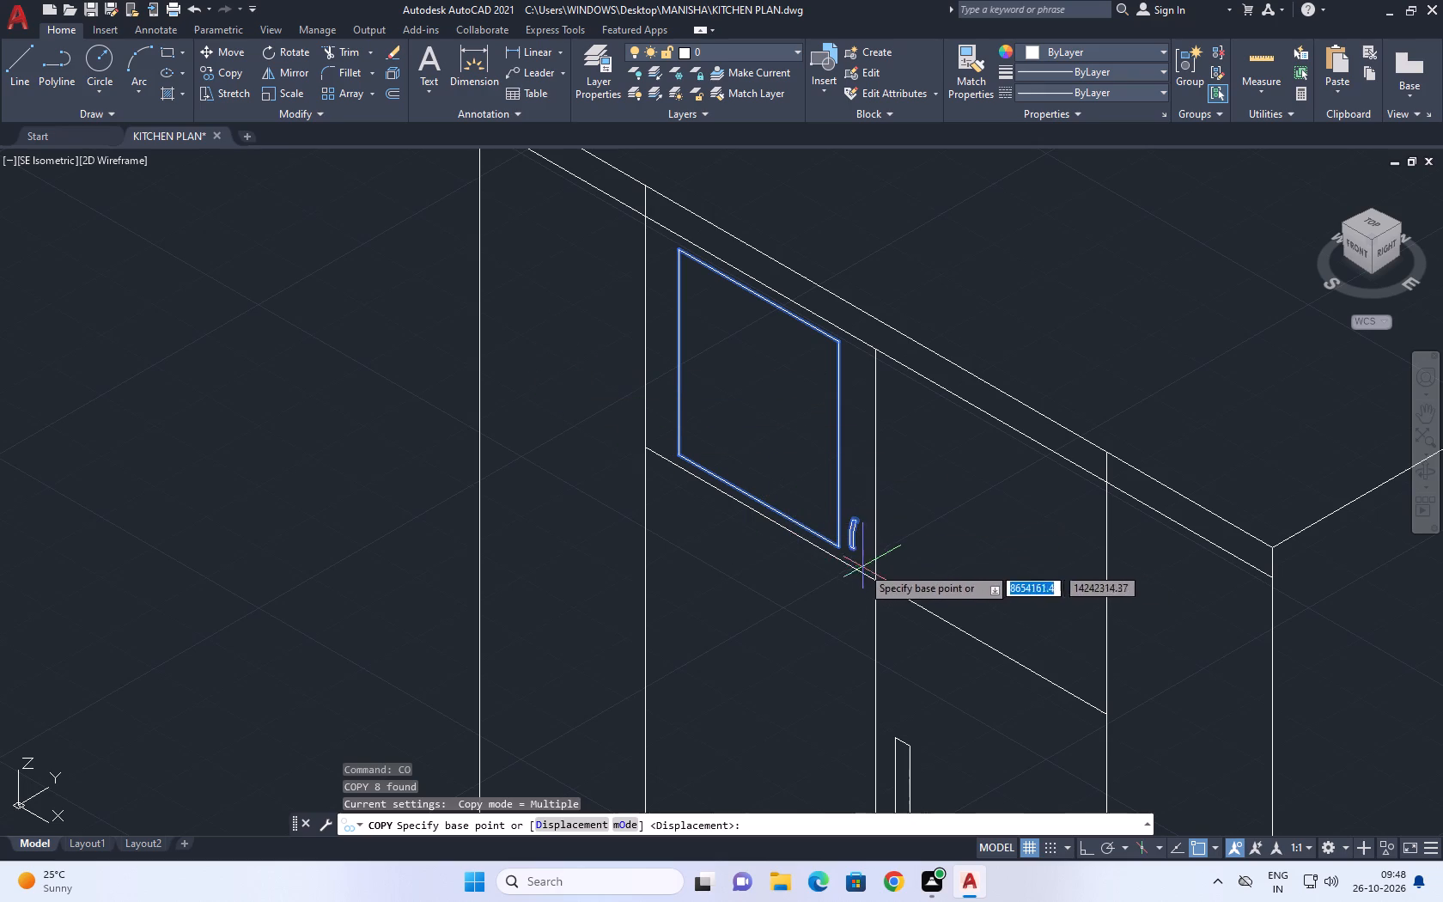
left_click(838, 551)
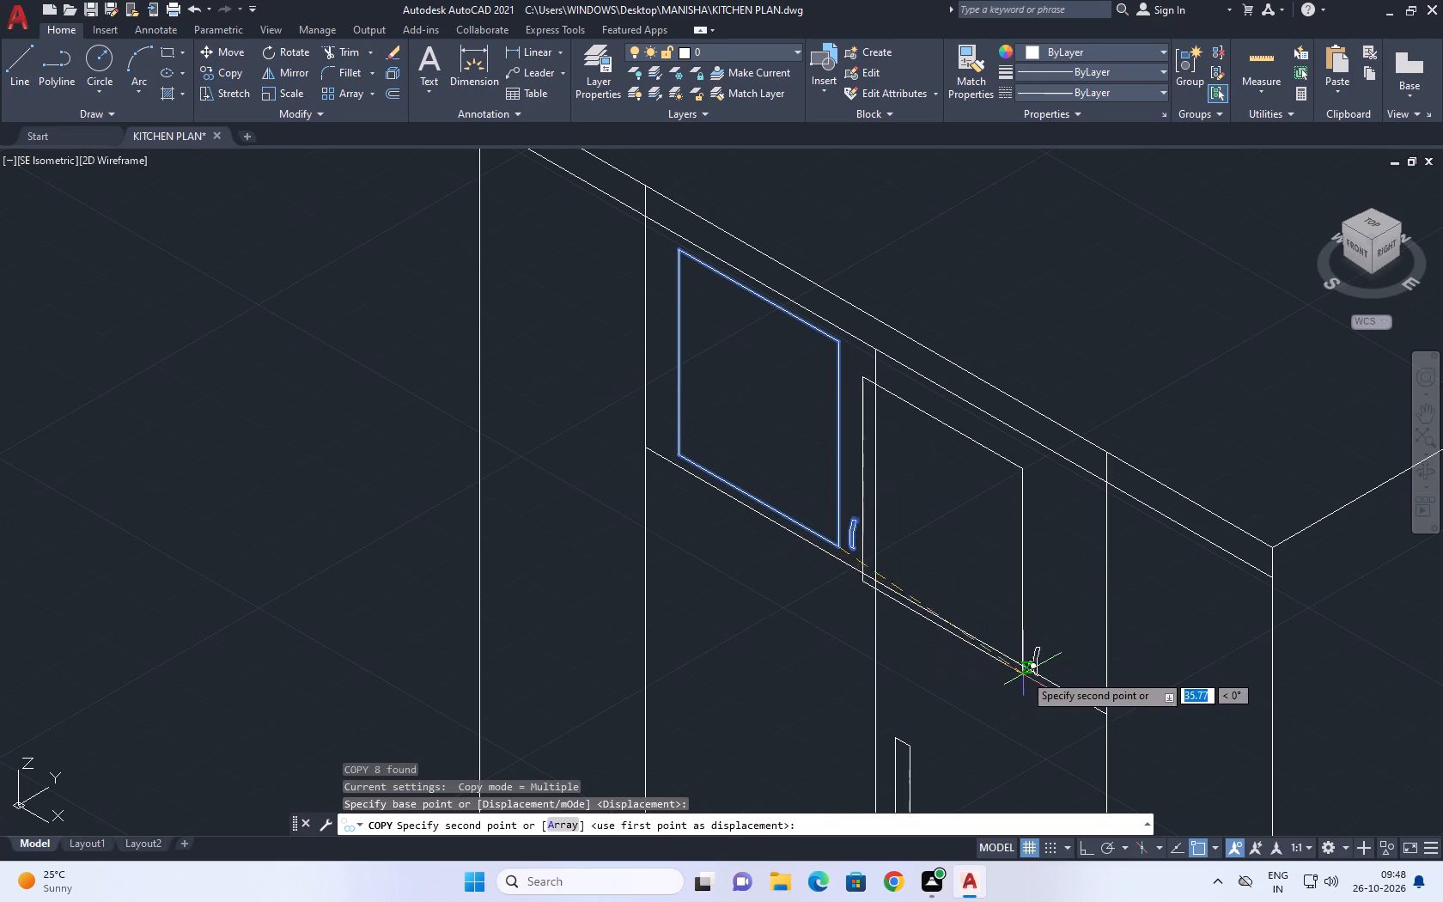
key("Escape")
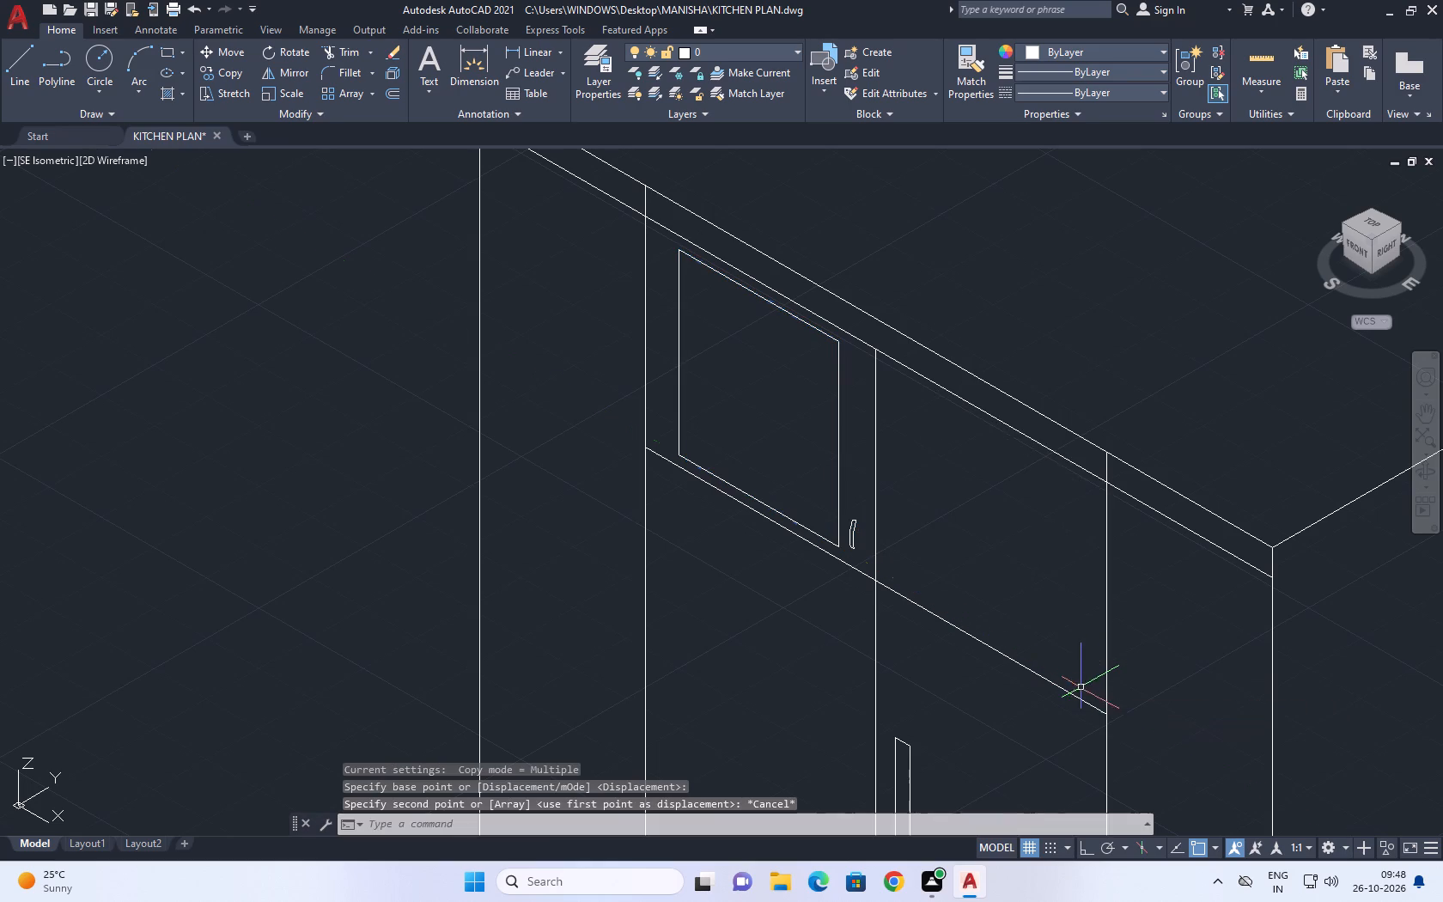
Copy the first upper panel's inner border and curved handle into the adjacent panel, from the middle divider's lower corner to the far divider's lower corner.
left_click(673, 215)
left_click(868, 576)
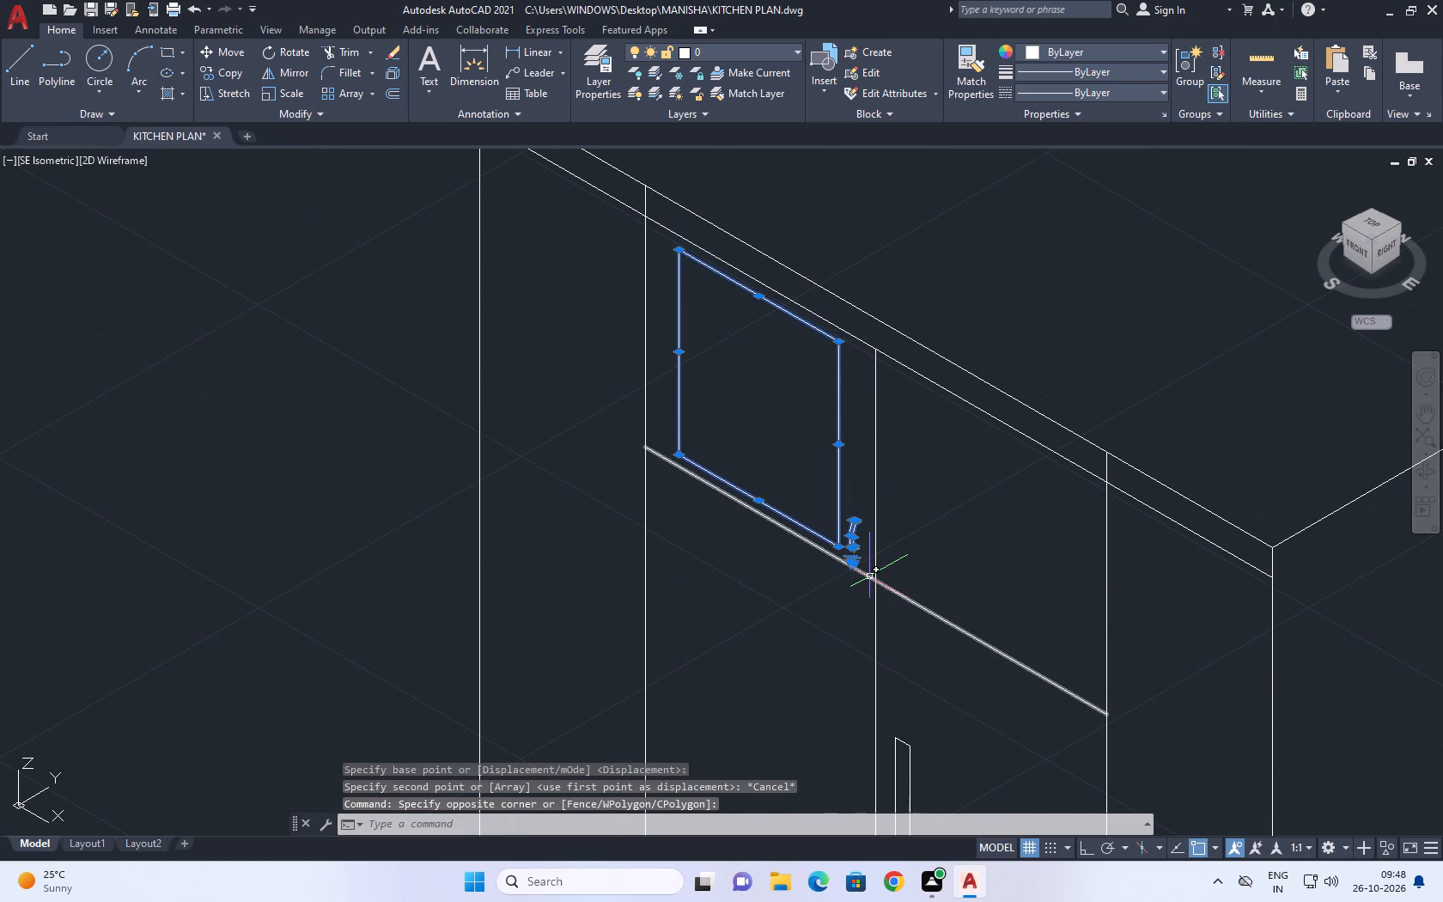
key("c")
type("O")
key("space")
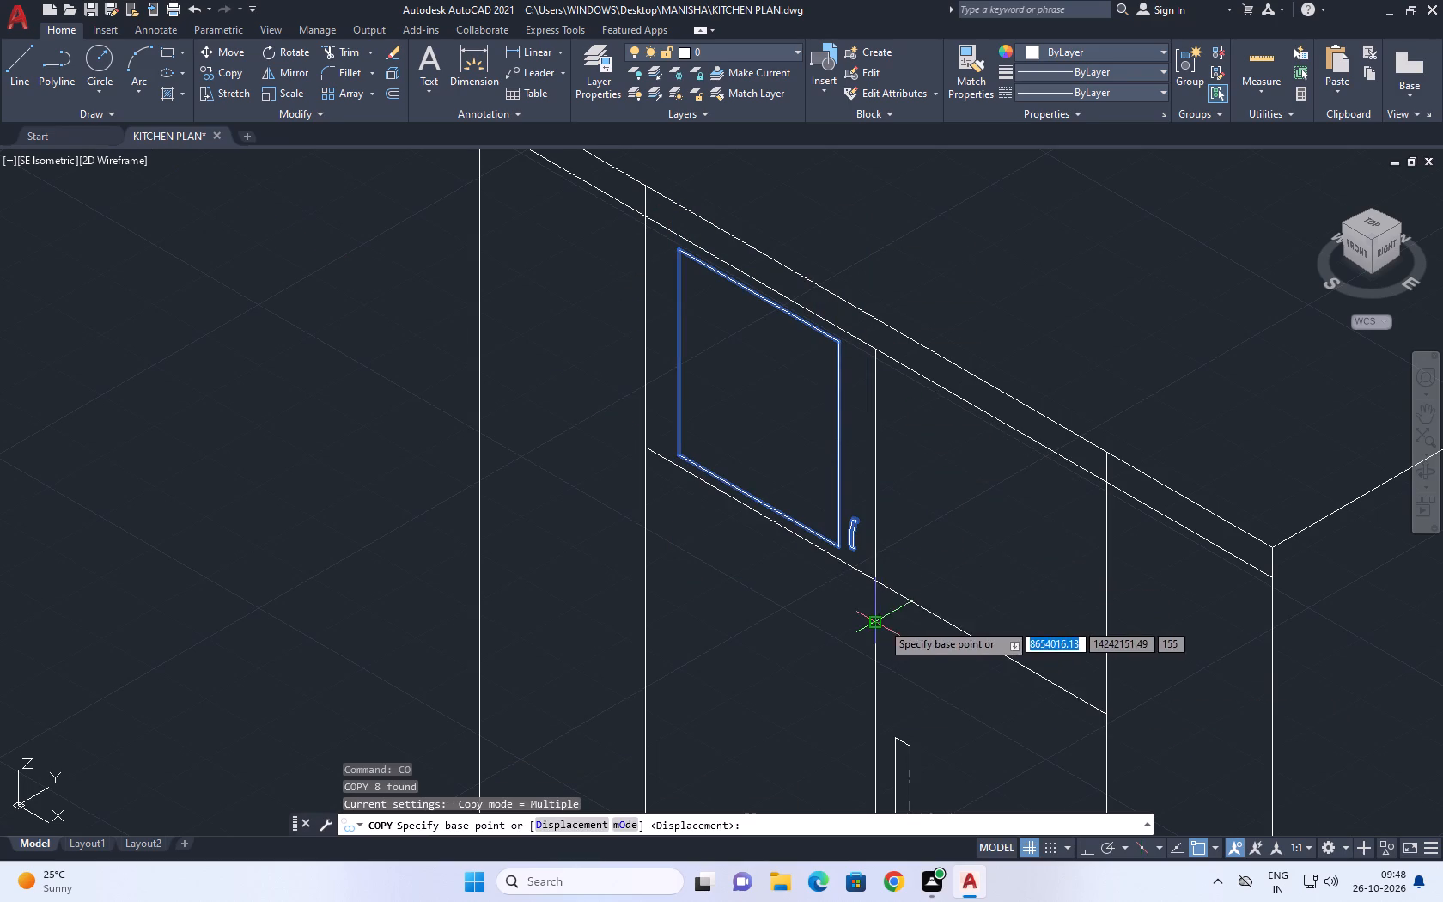
left_click(874, 577)
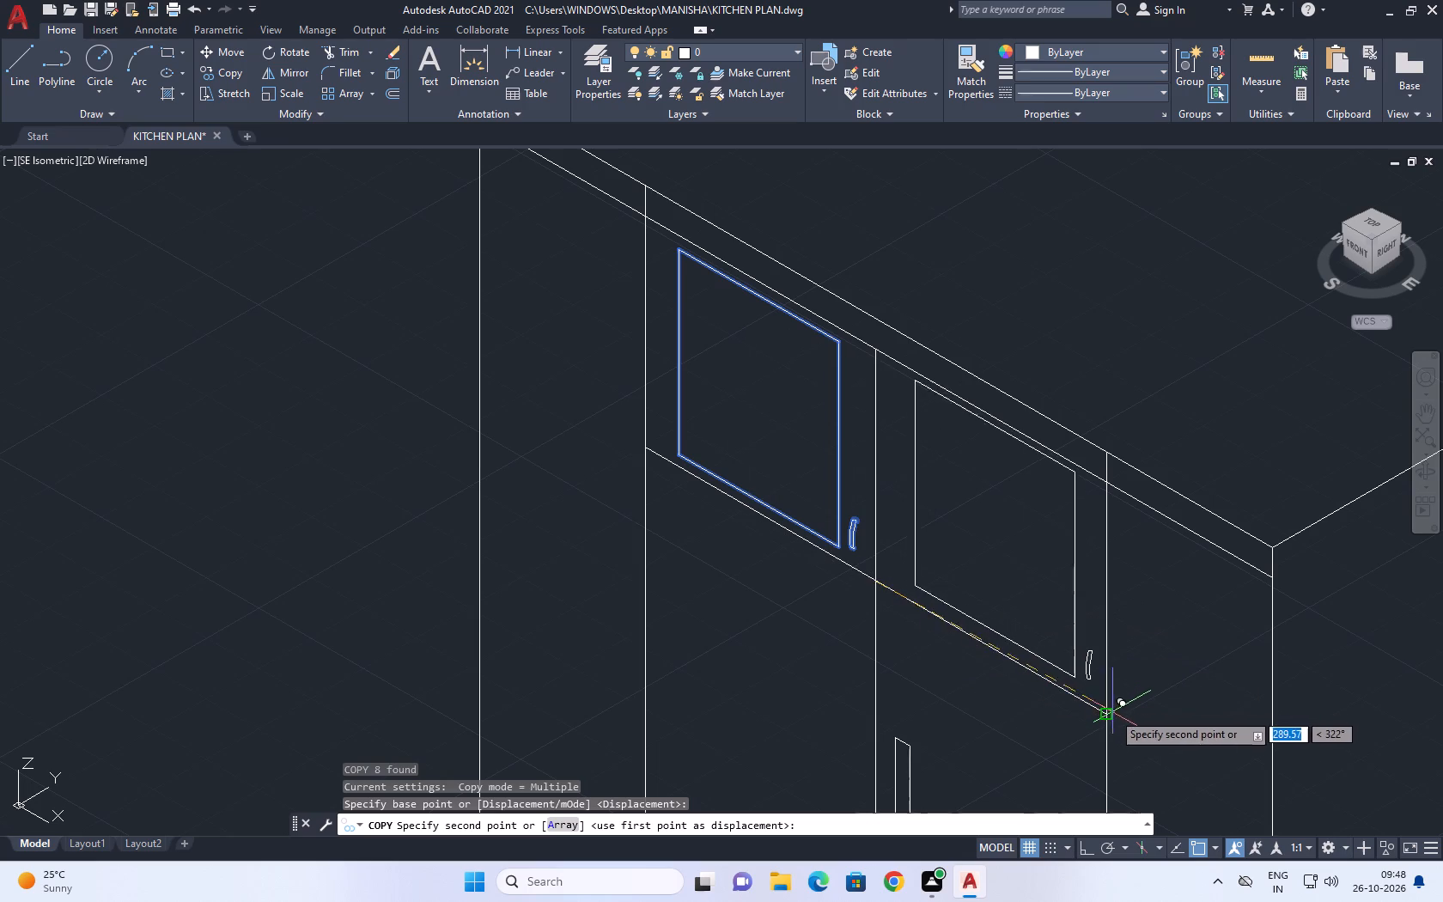
left_click(1103, 715)
key("space")
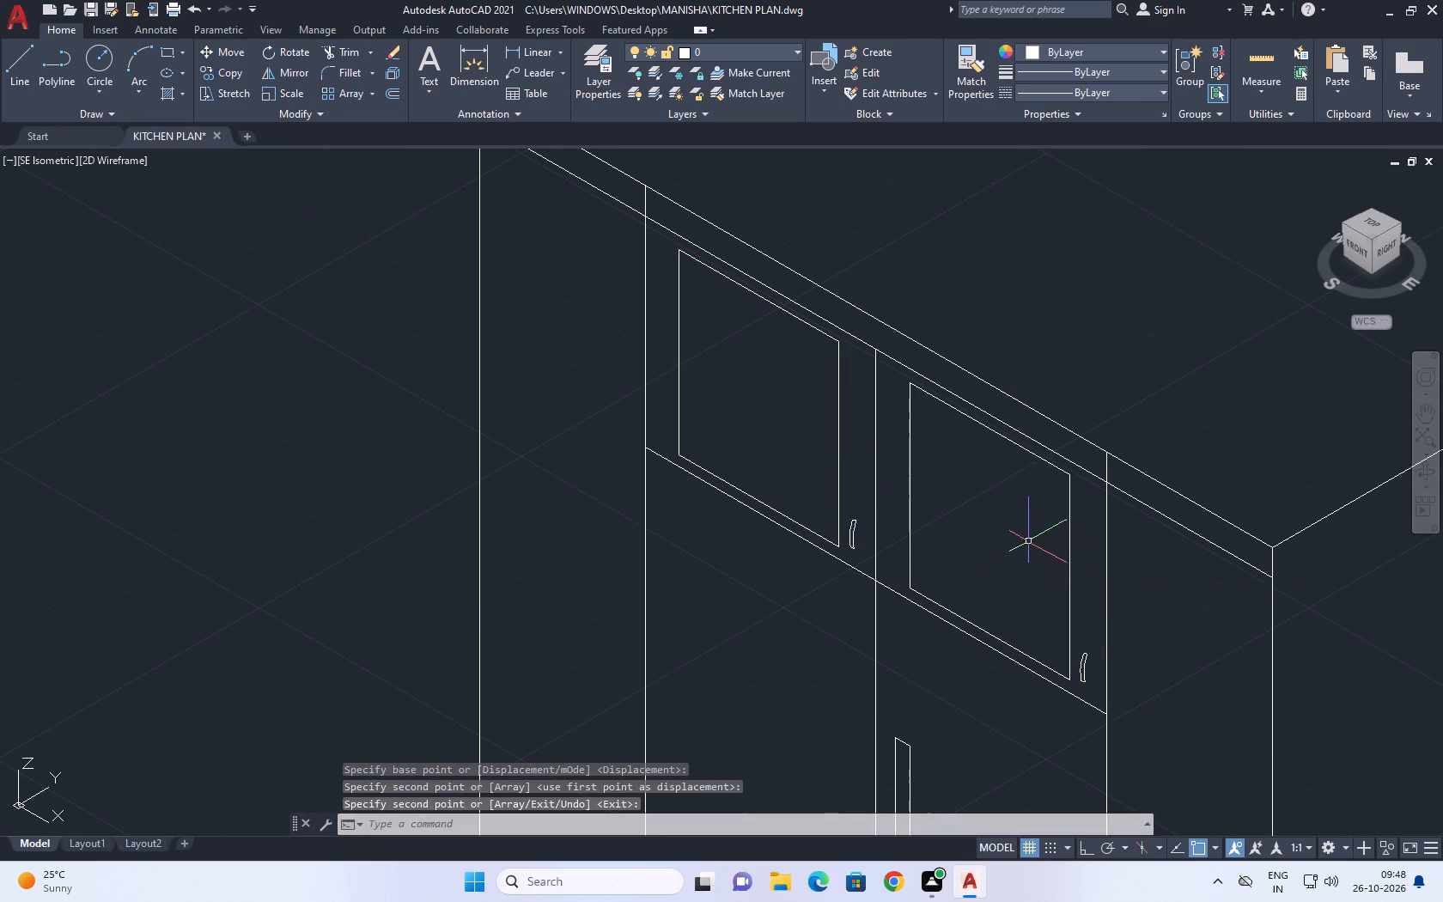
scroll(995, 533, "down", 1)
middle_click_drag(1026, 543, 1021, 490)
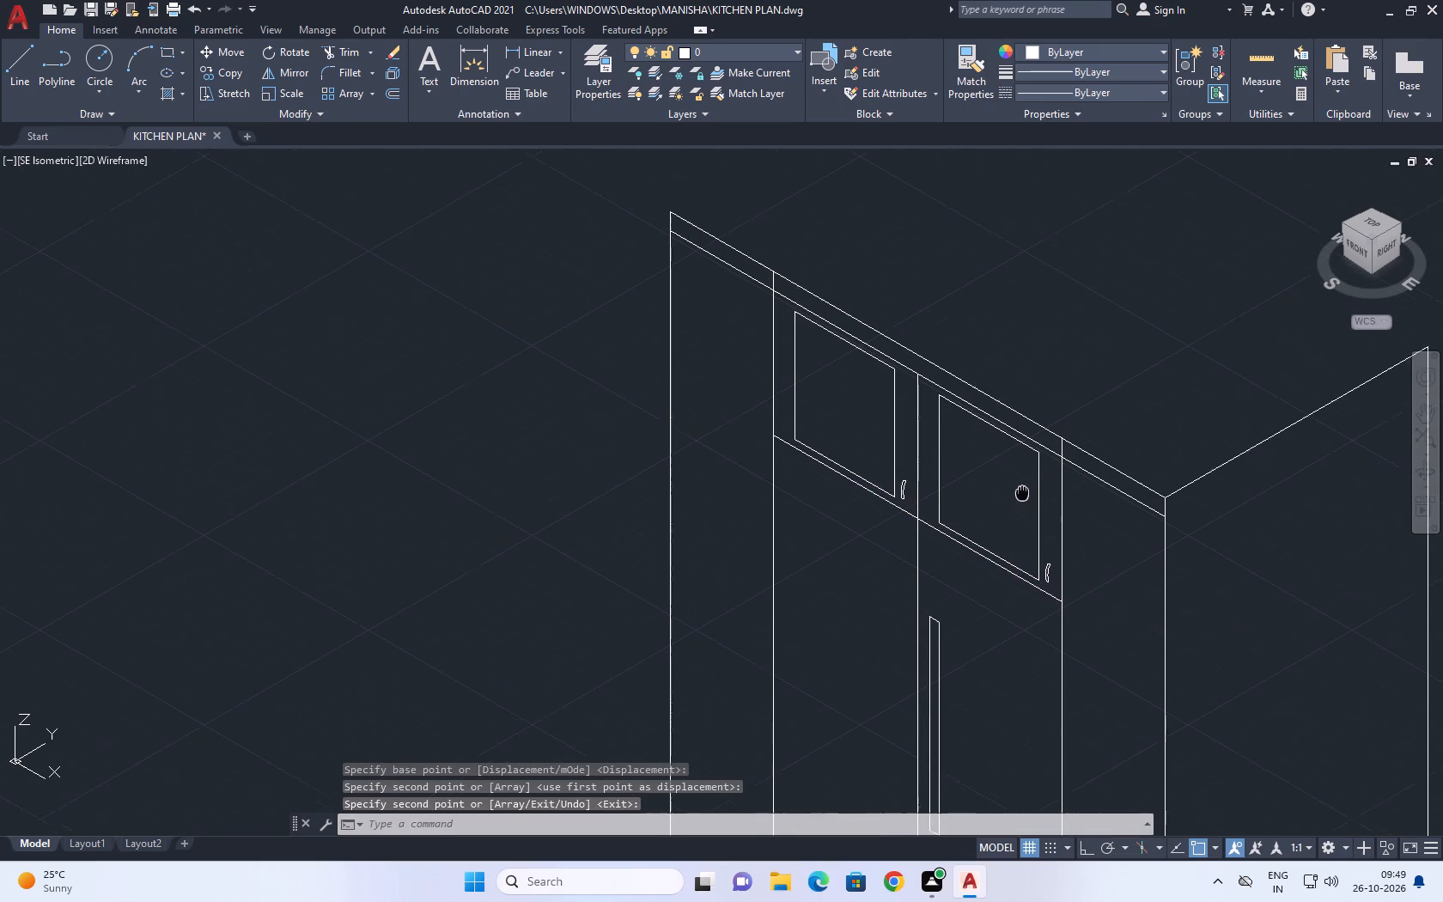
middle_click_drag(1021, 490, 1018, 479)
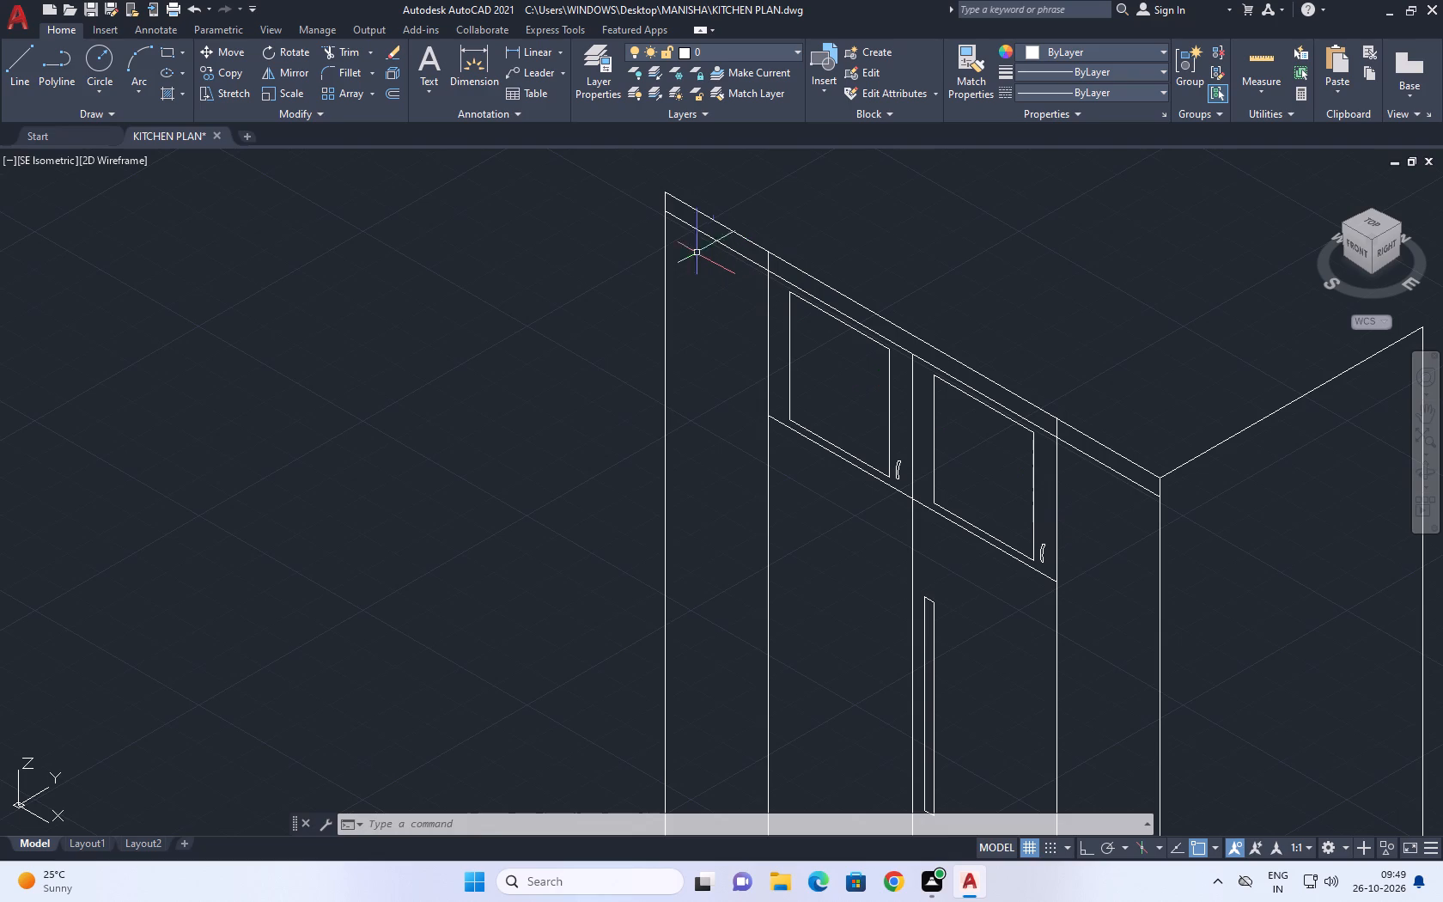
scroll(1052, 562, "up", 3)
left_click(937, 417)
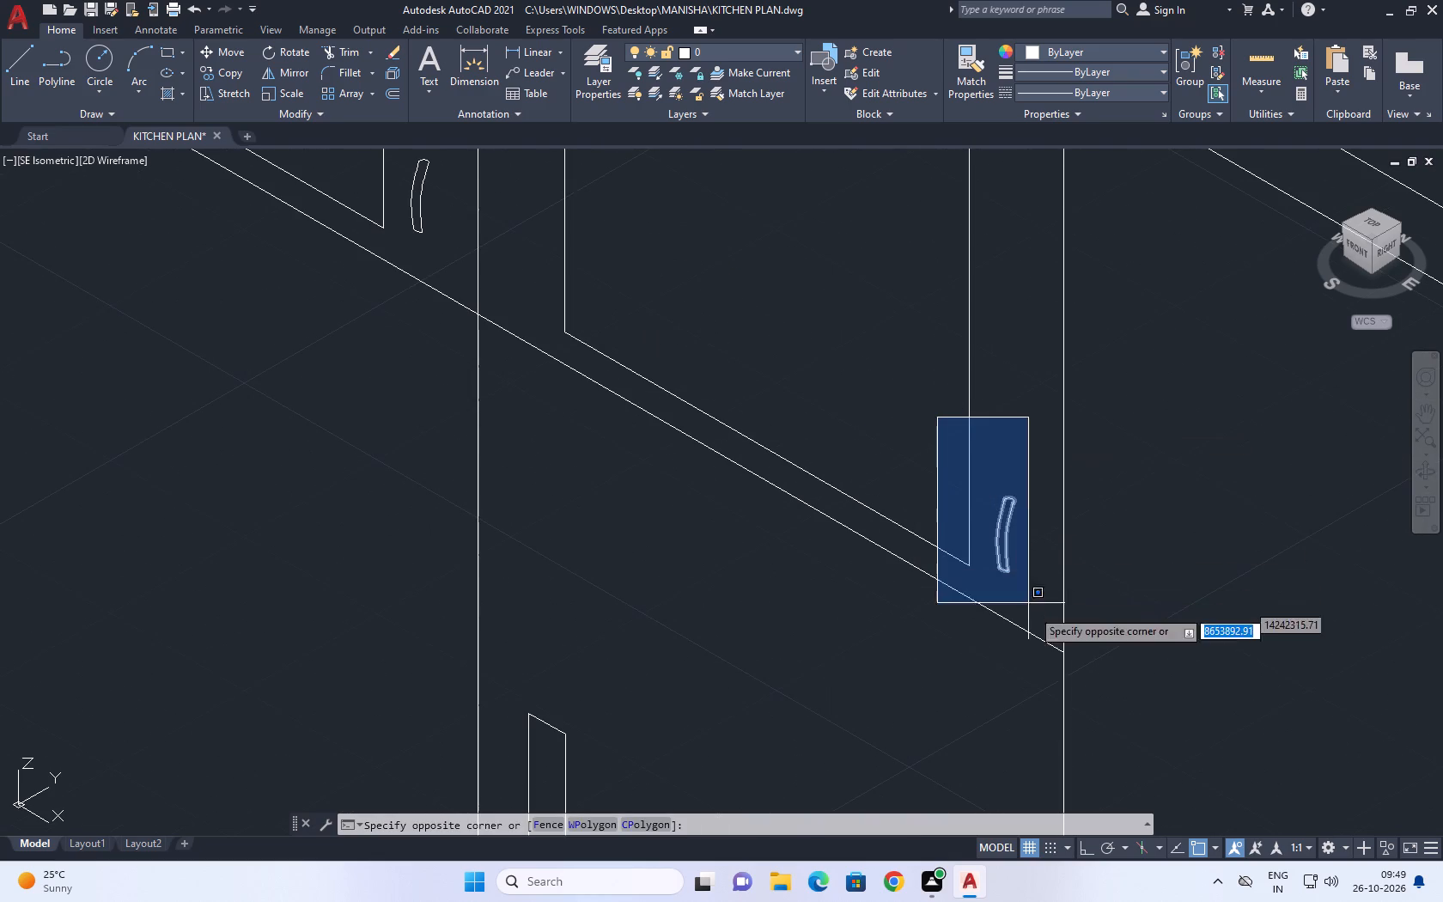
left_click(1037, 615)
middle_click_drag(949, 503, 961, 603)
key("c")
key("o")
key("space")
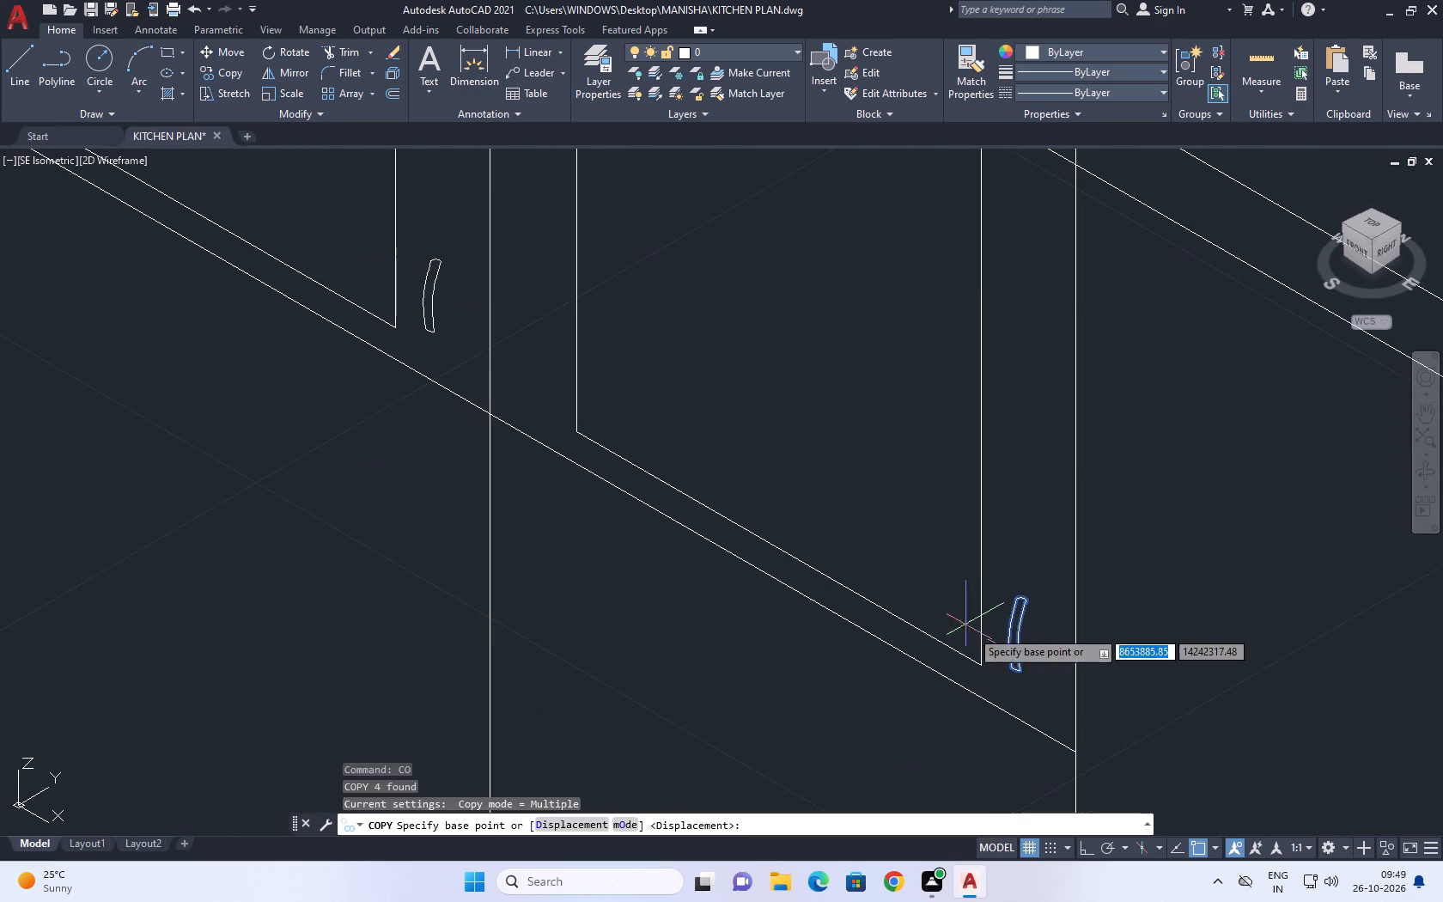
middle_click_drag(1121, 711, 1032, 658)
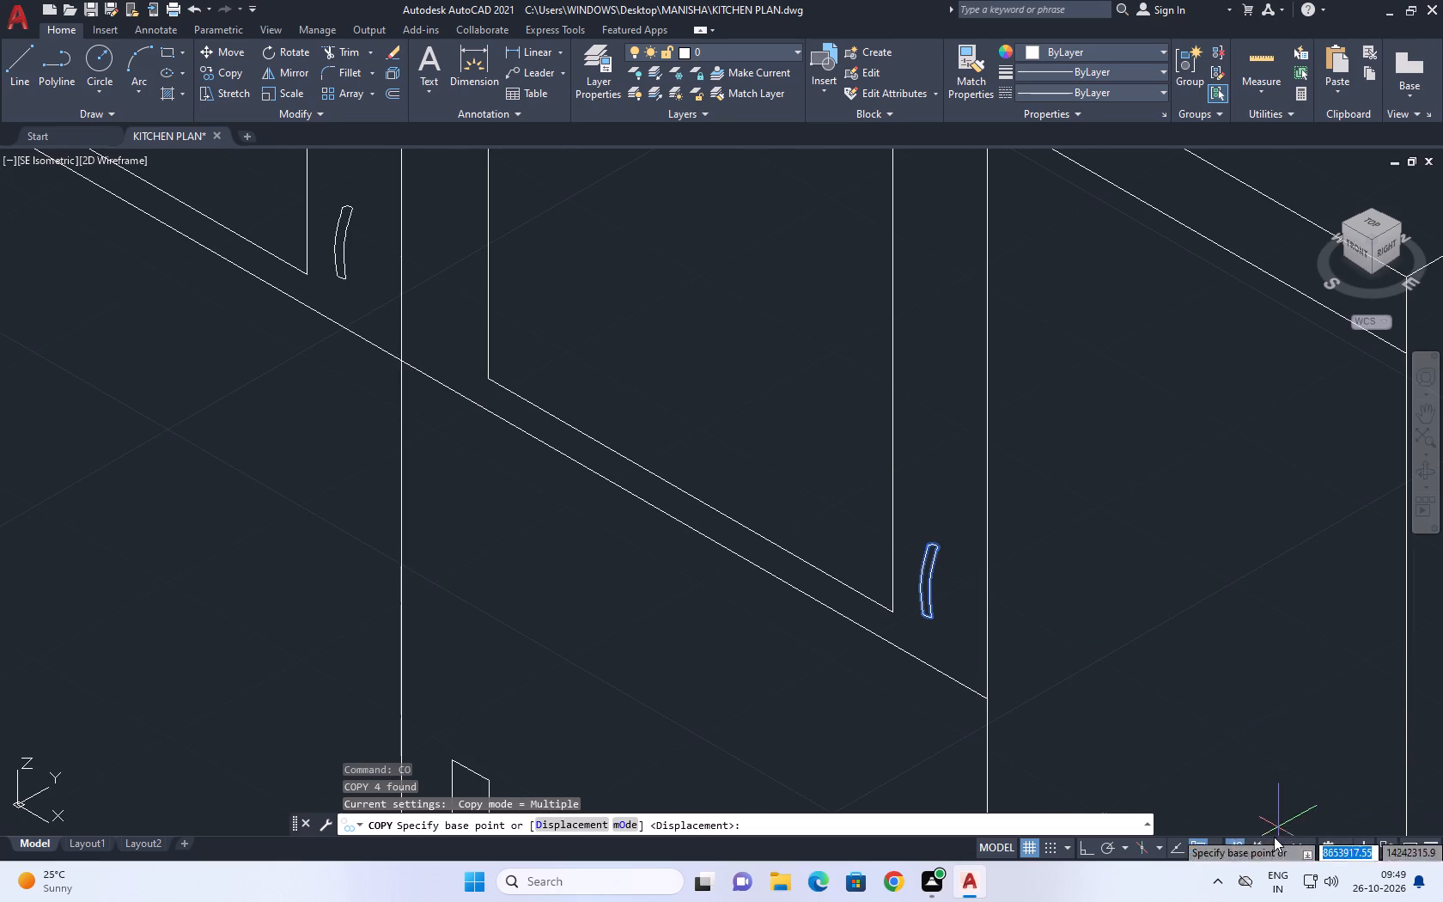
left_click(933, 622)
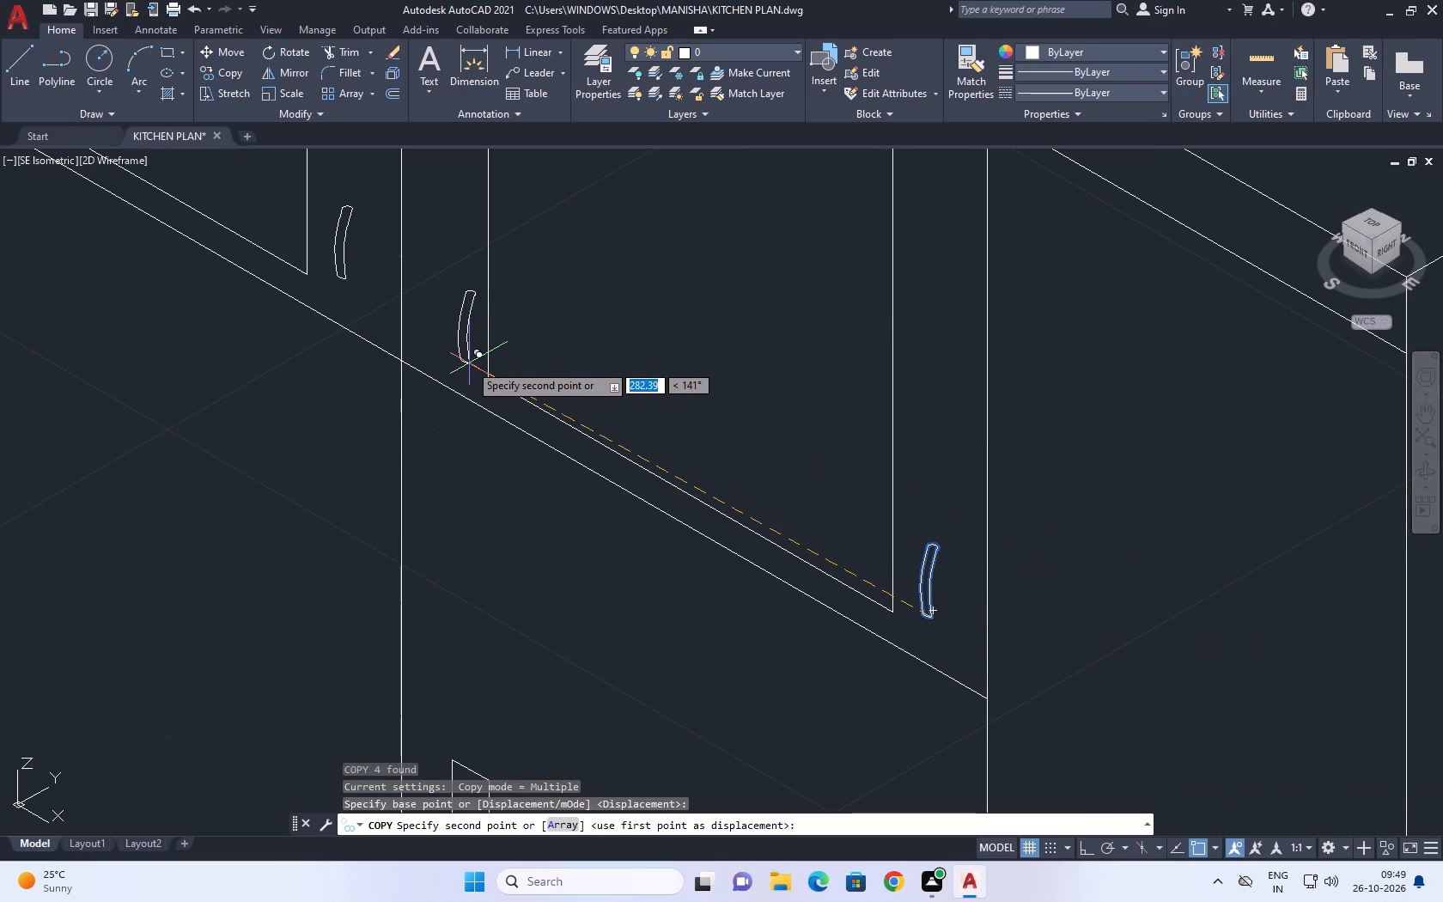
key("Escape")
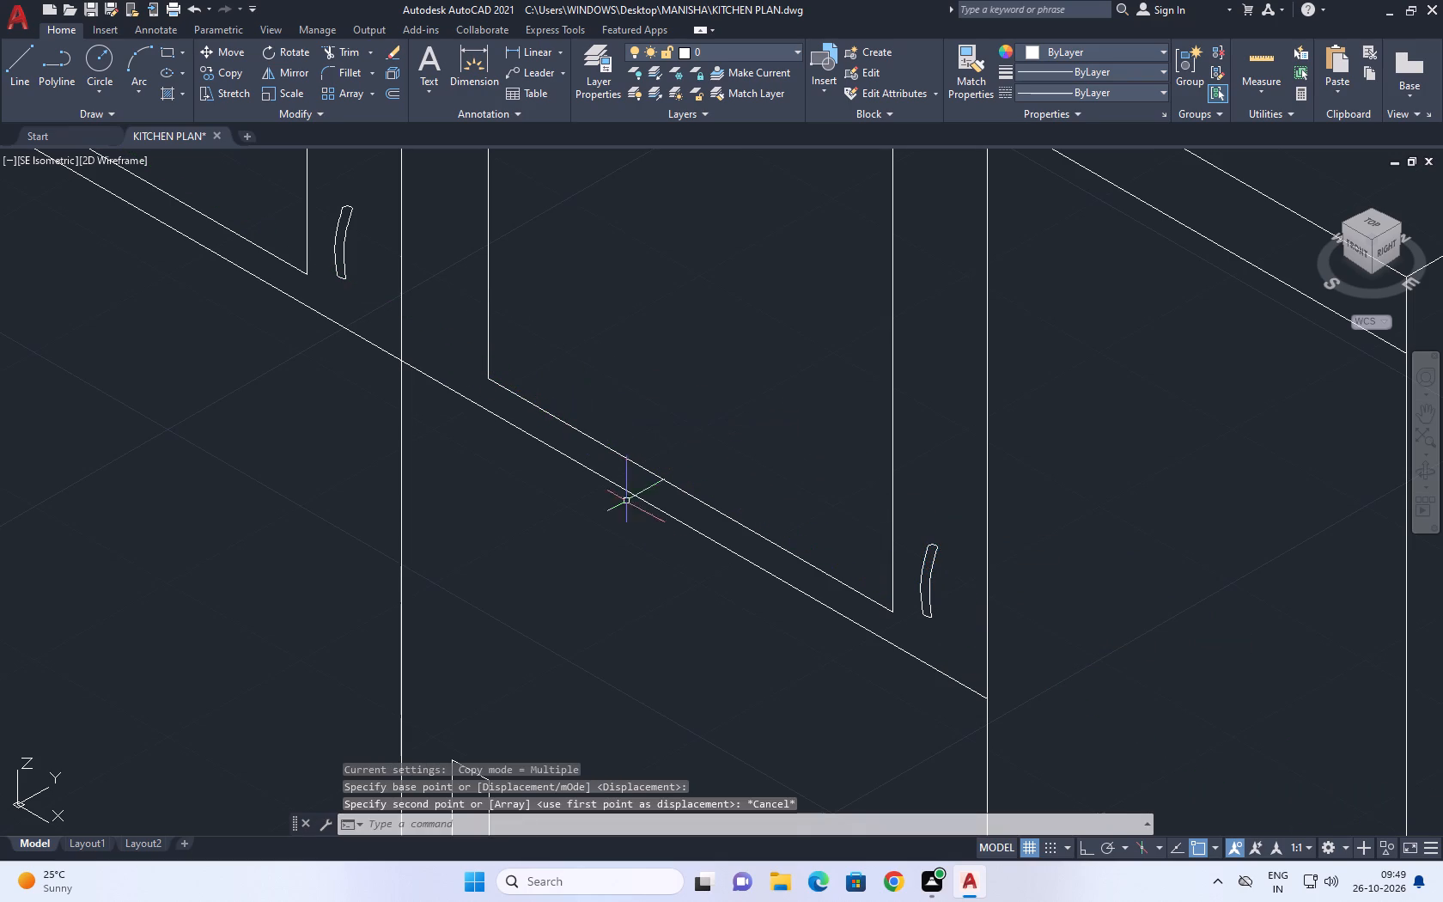
With Ortho on, move the second panel's curved handle between the middle divider and that panel's inner border, near the lower corner.
left_click_drag(853, 459, 860, 469)
left_click(993, 686)
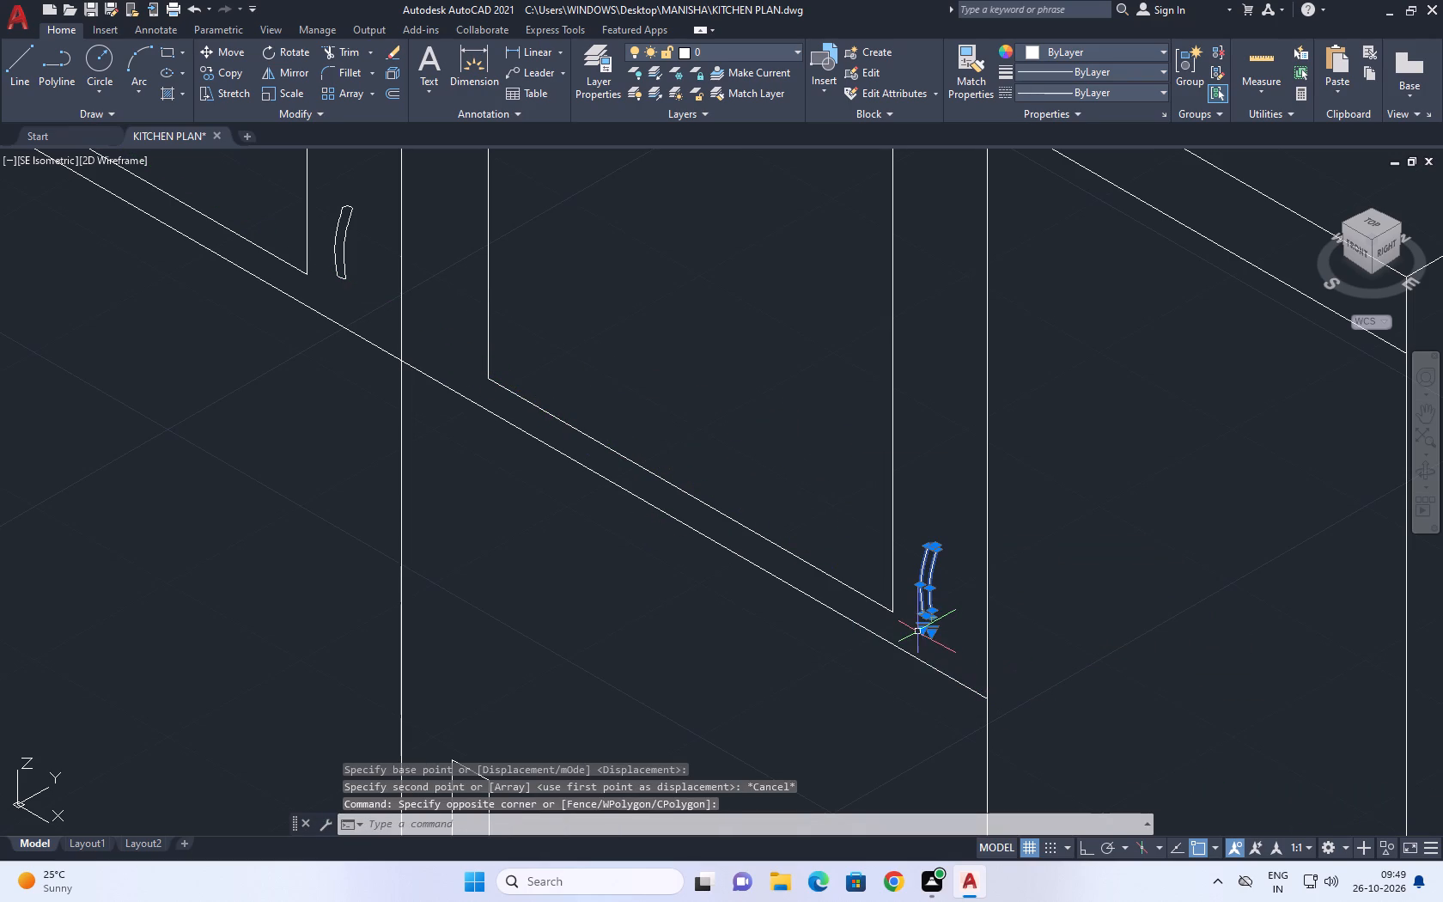
type("M")
key("space")
left_click(925, 625)
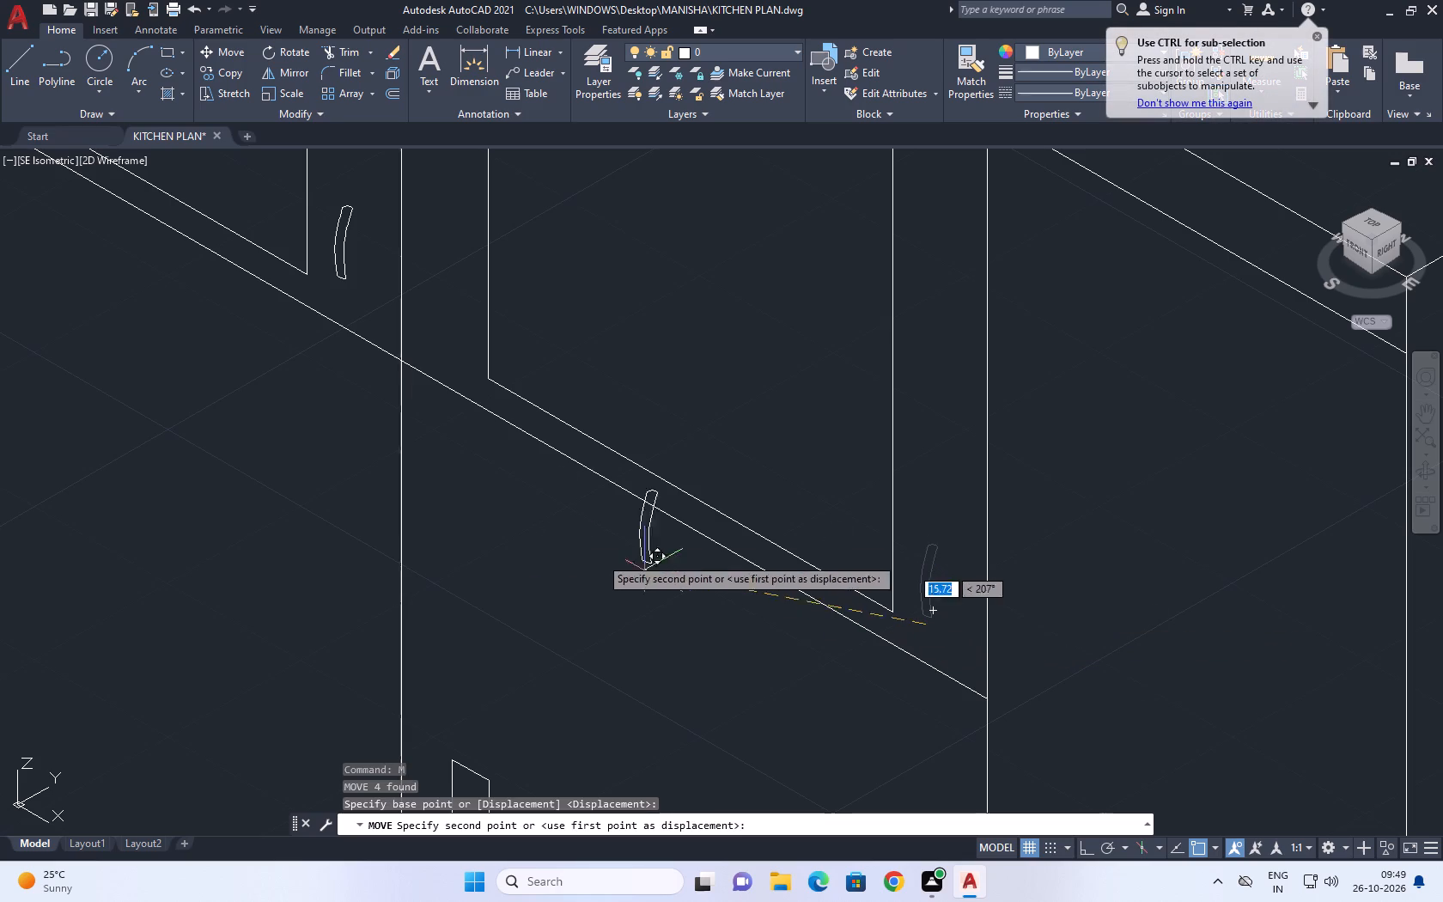
key("F8")
left_click(435, 350)
middle_click_drag(756, 582, 758, 628)
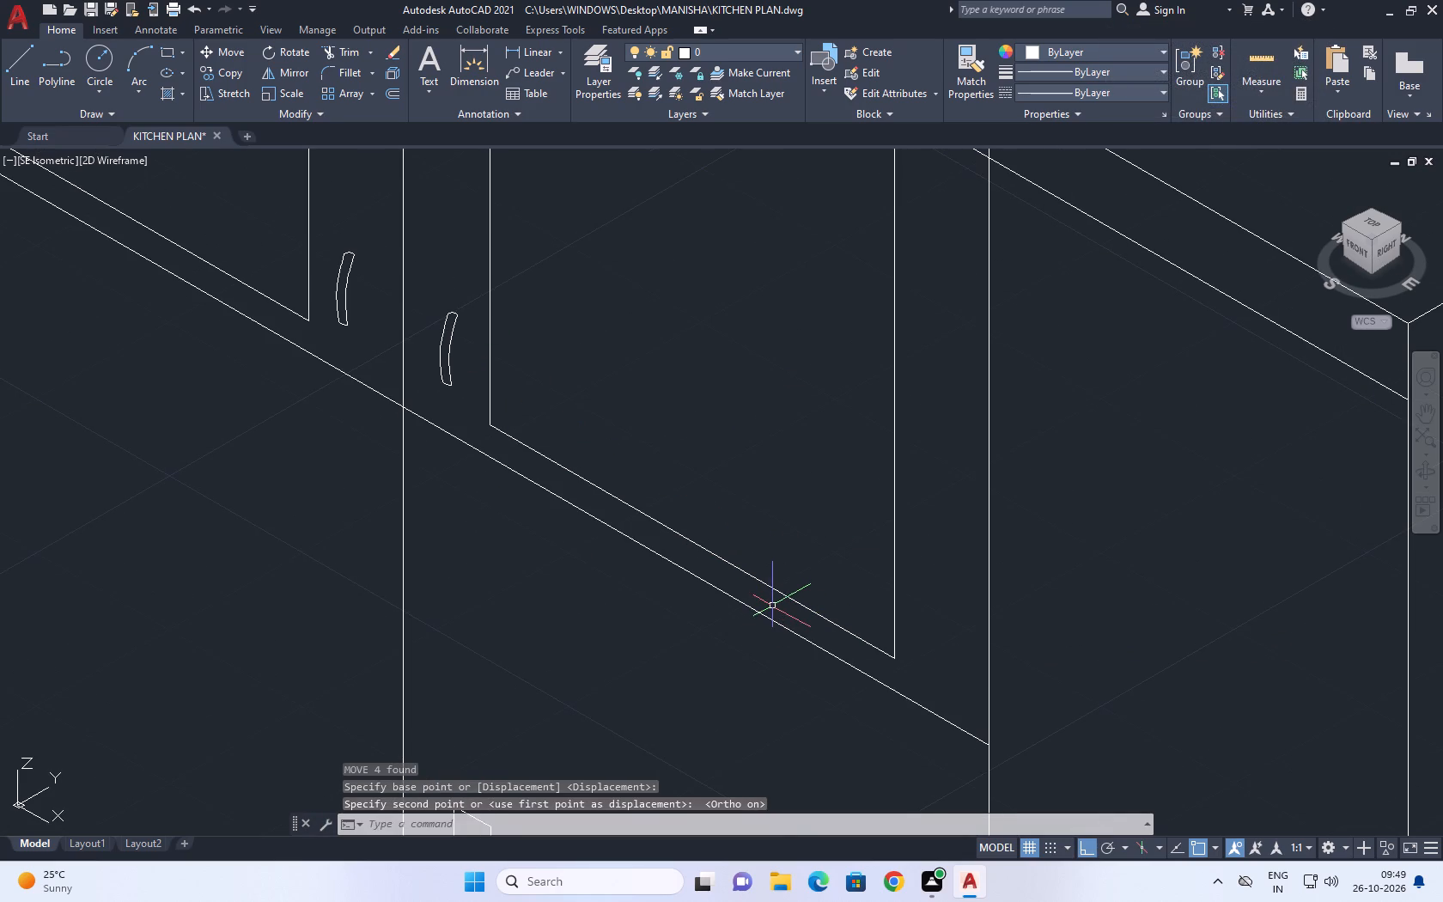
Move the first upper panel's curved handle slightly toward the middle divider, between the divider and that panel's inner border.
scroll(757, 541, "down", 1)
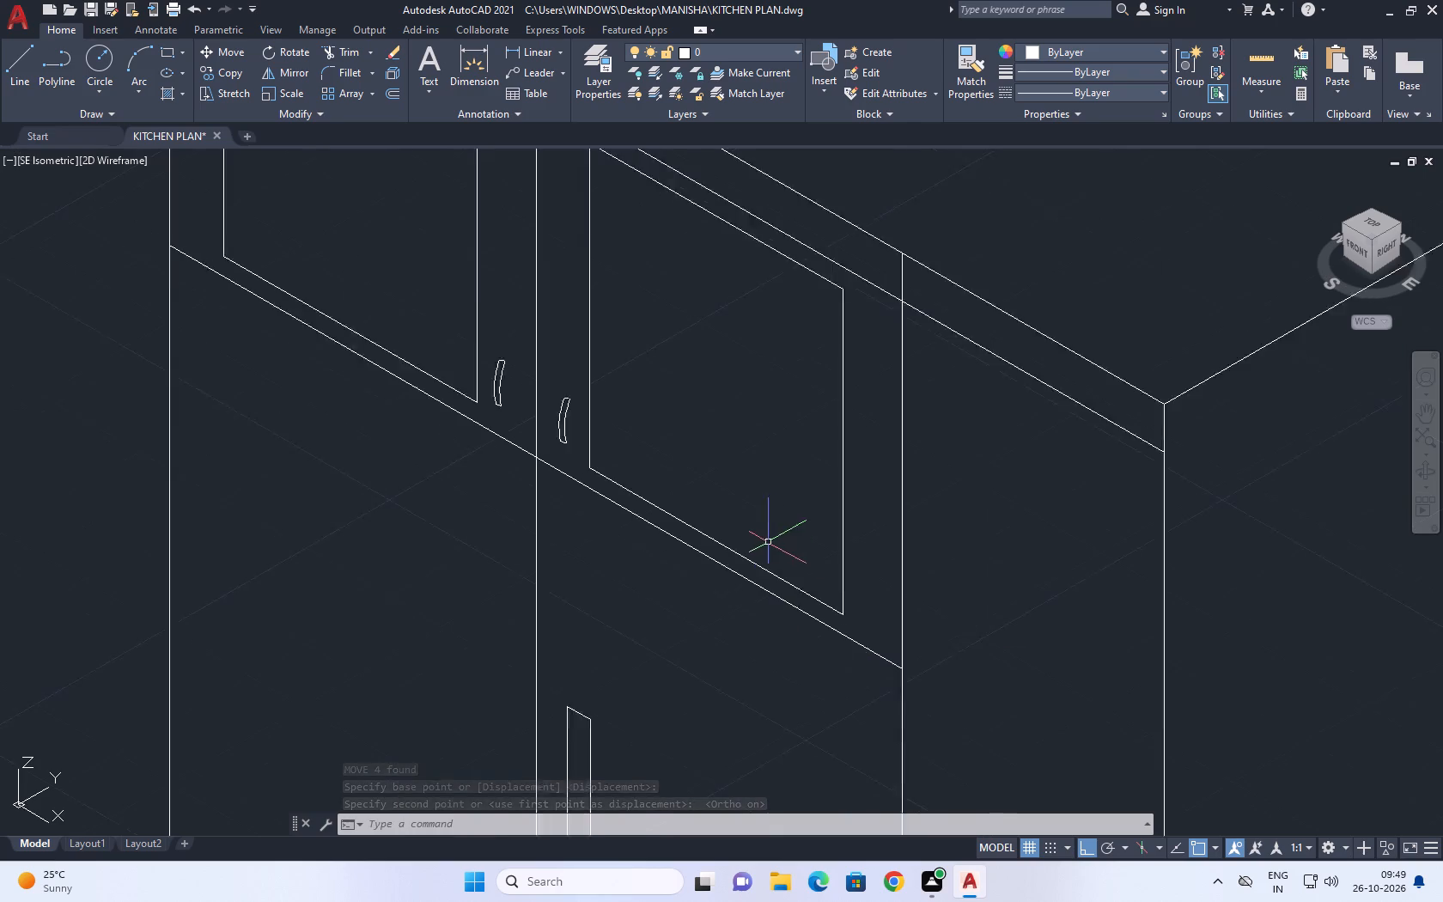
scroll(770, 542, "down", 1)
scroll(579, 425, "up", 2)
left_click(564, 376)
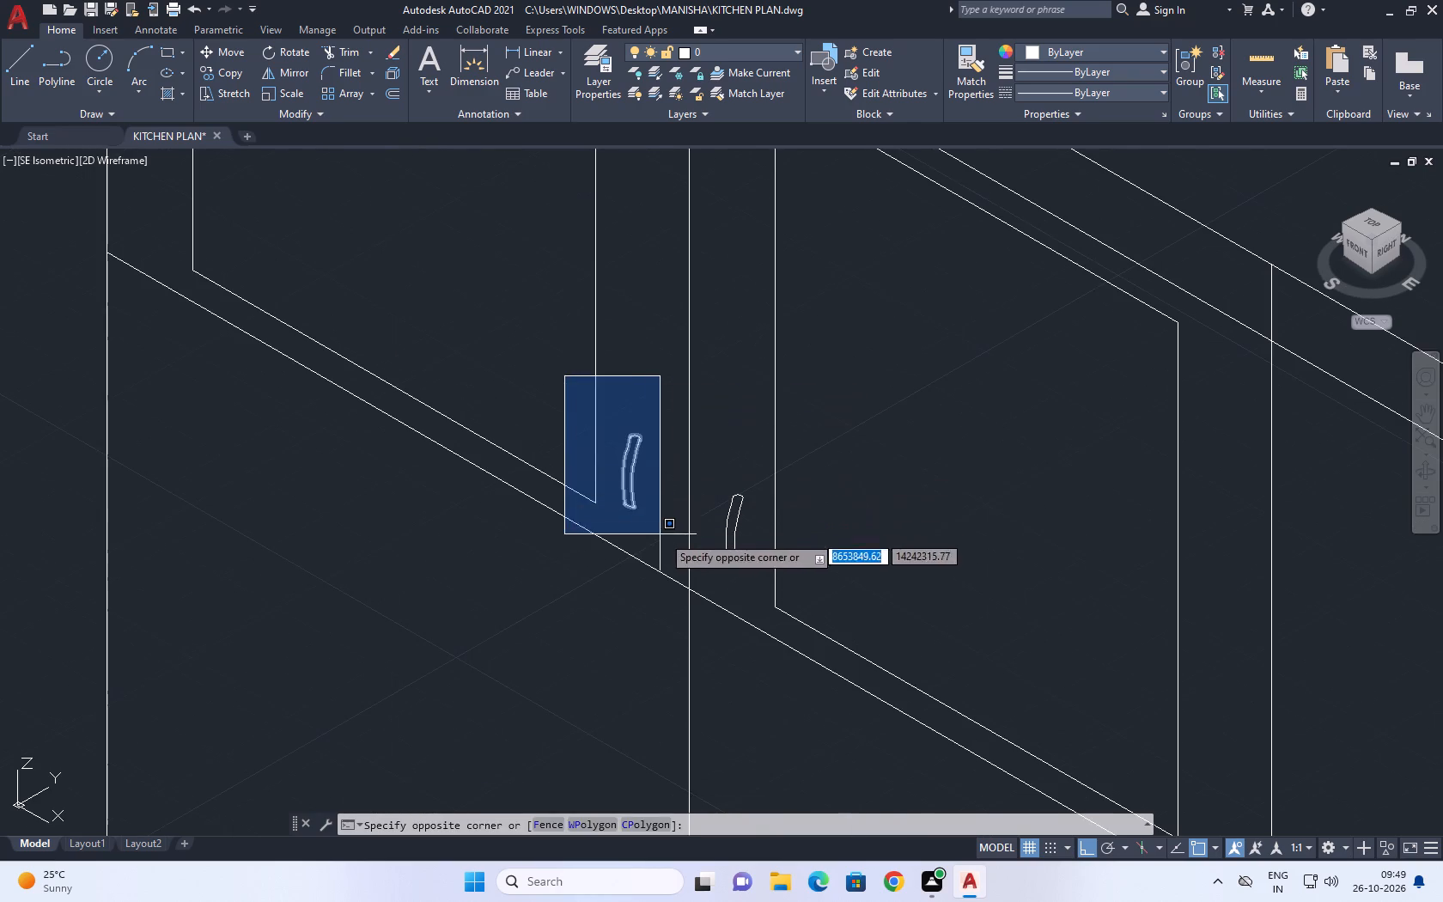
left_click(666, 535)
middle_click_drag(595, 459, 627, 567)
key("m")
key("space")
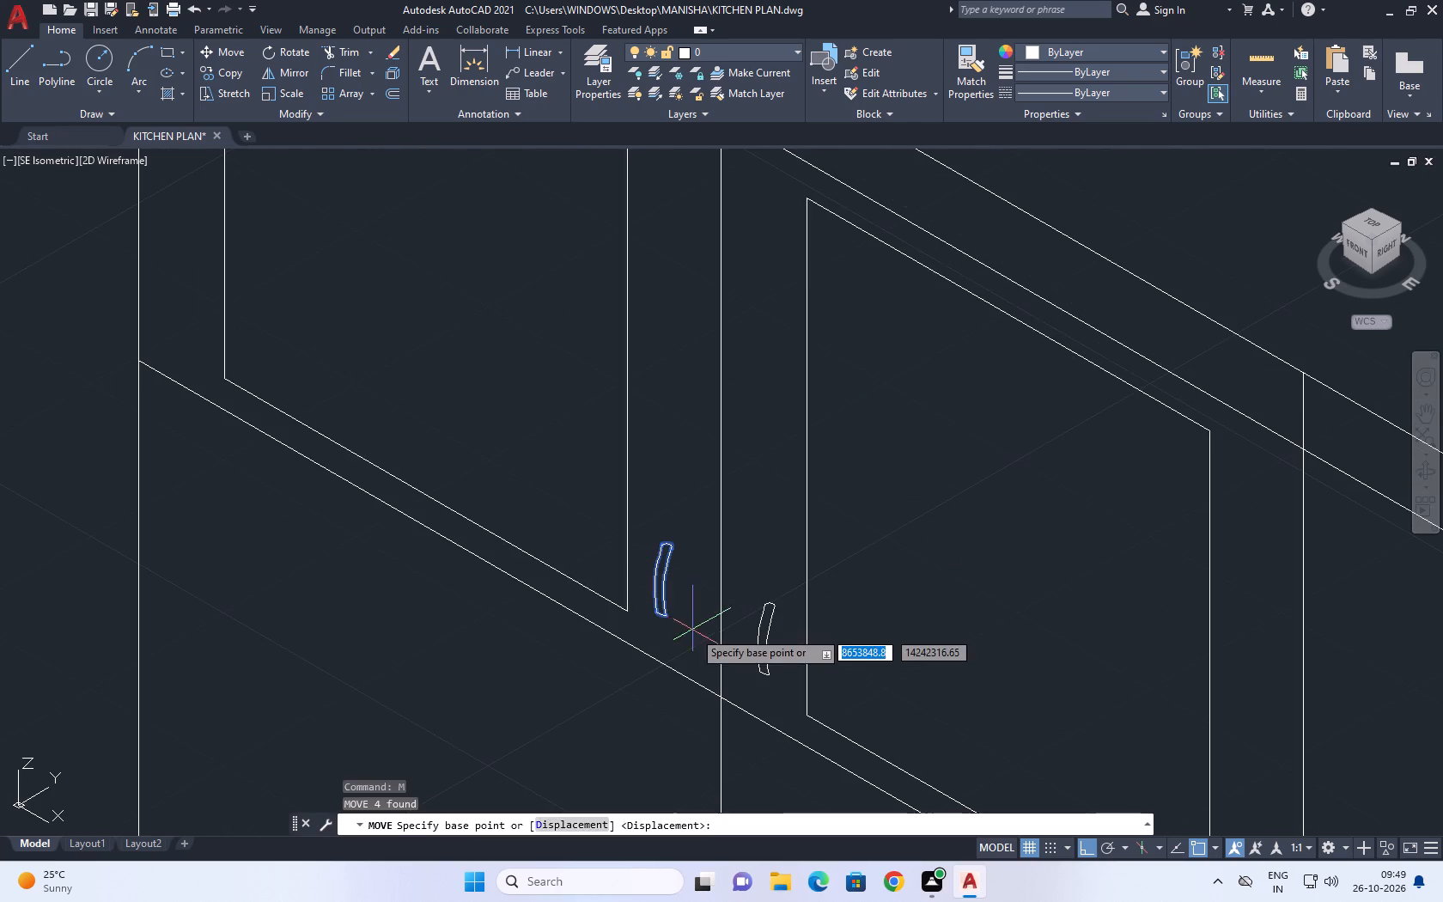
scroll(693, 631, "up", 3)
left_click(697, 627)
left_click(727, 642)
scroll(691, 612, "down", 5)
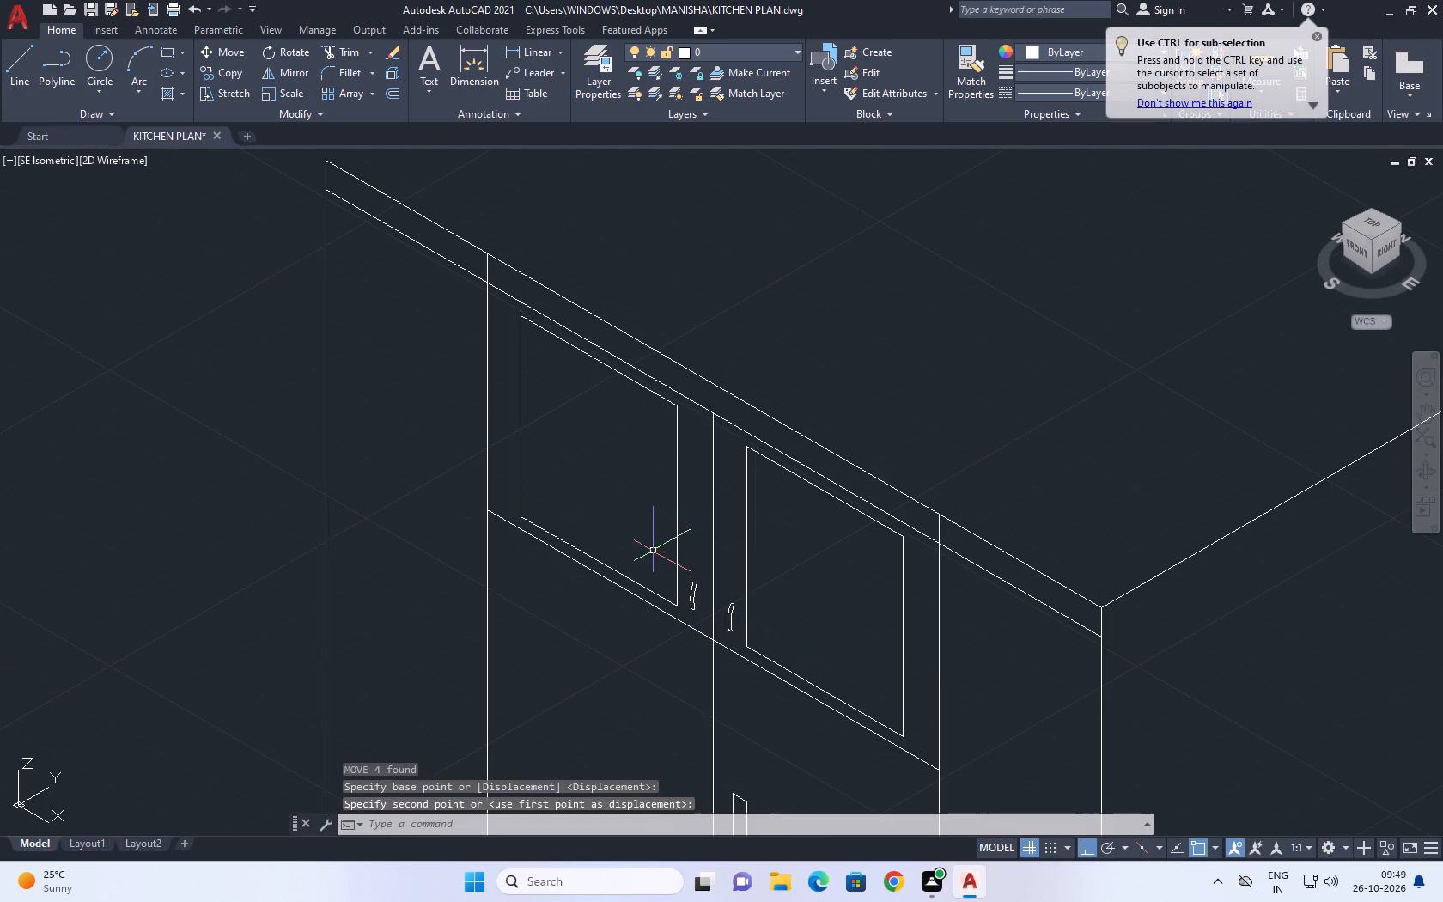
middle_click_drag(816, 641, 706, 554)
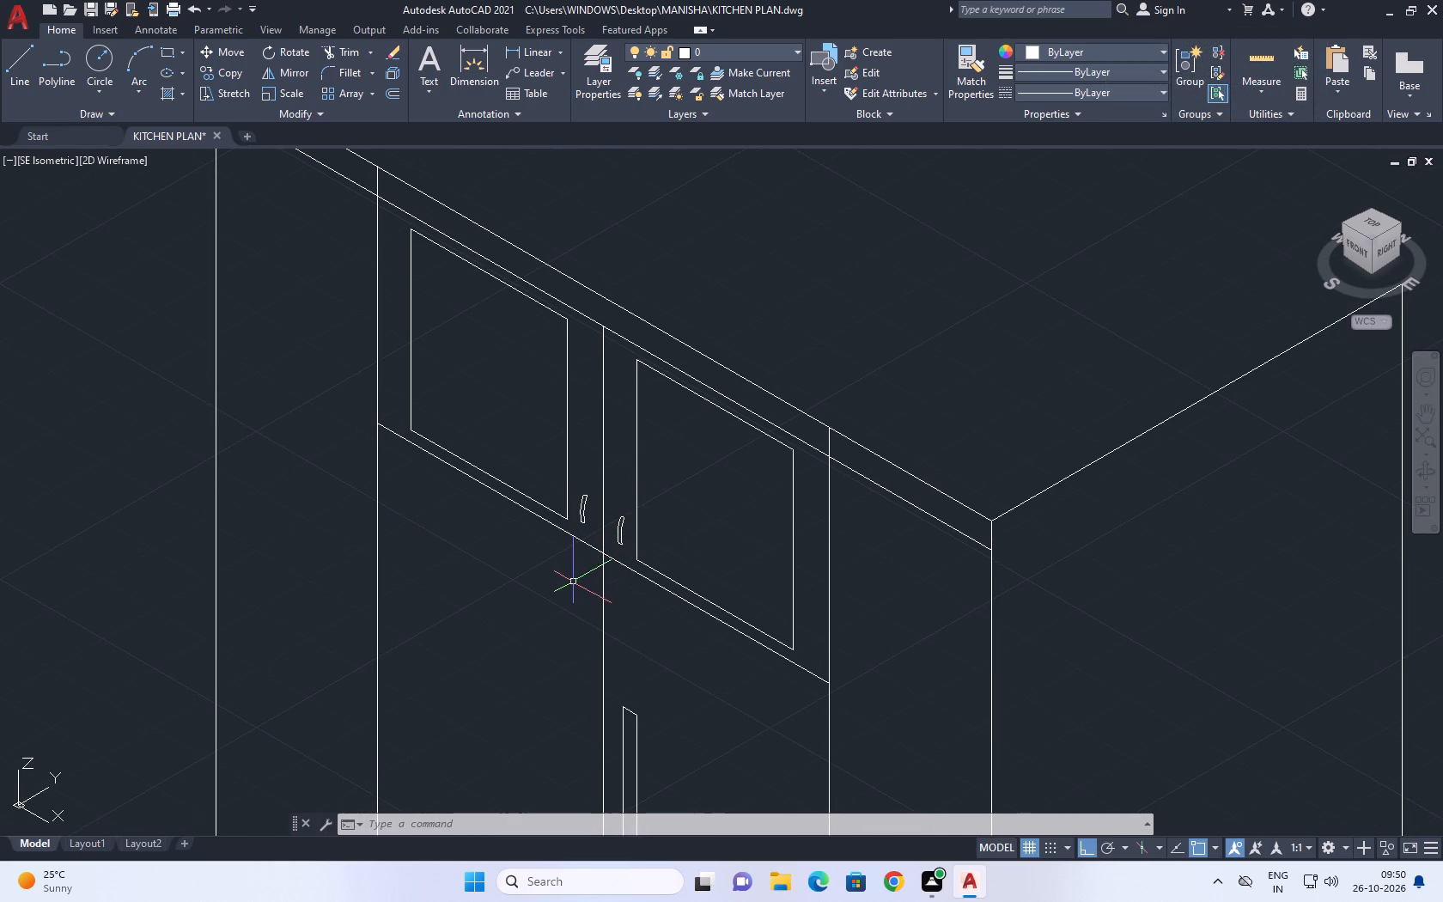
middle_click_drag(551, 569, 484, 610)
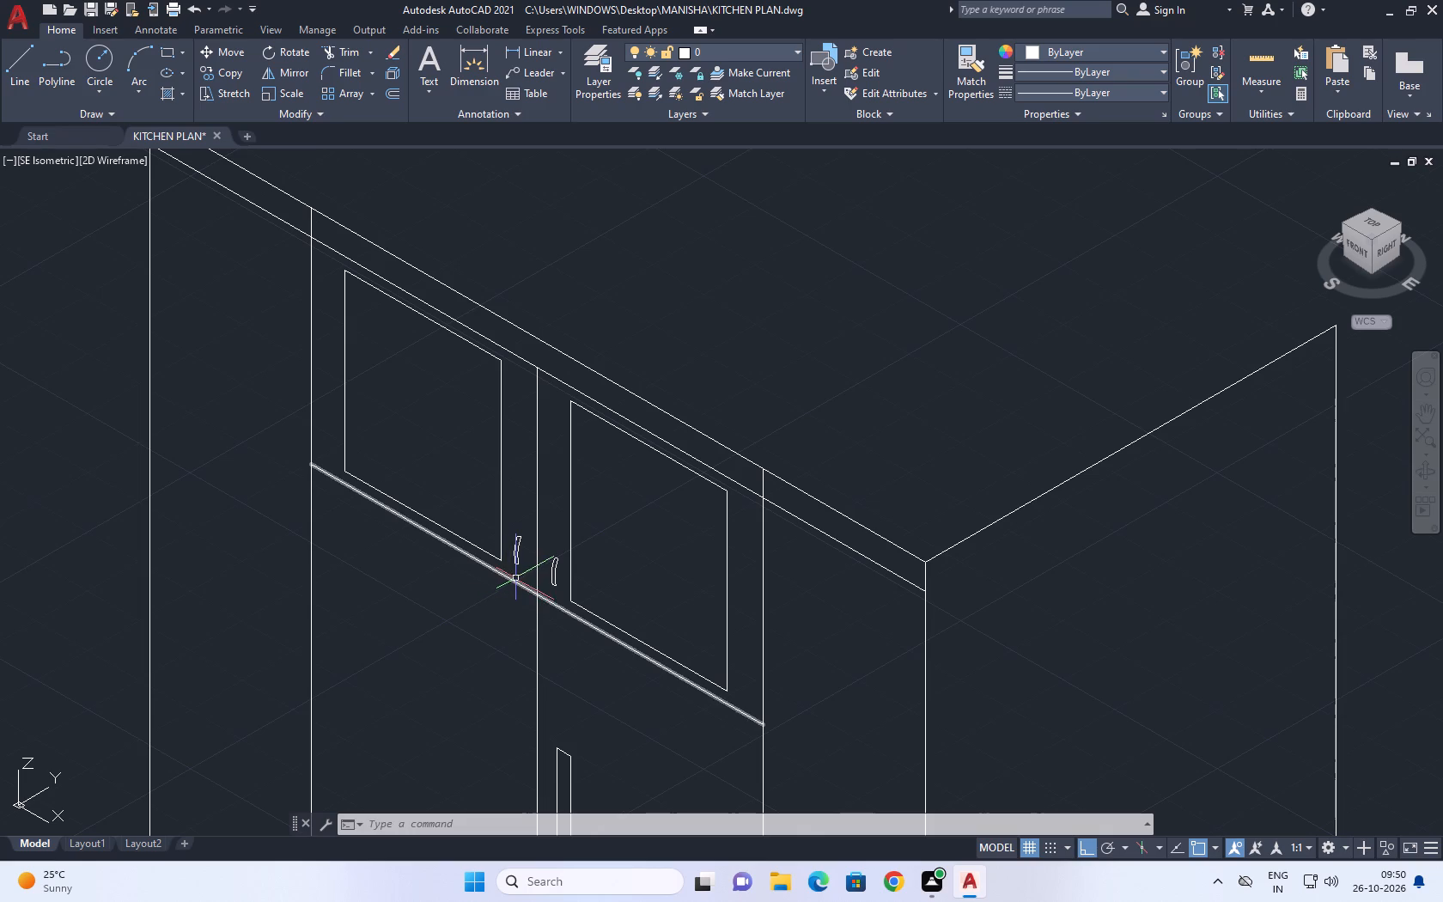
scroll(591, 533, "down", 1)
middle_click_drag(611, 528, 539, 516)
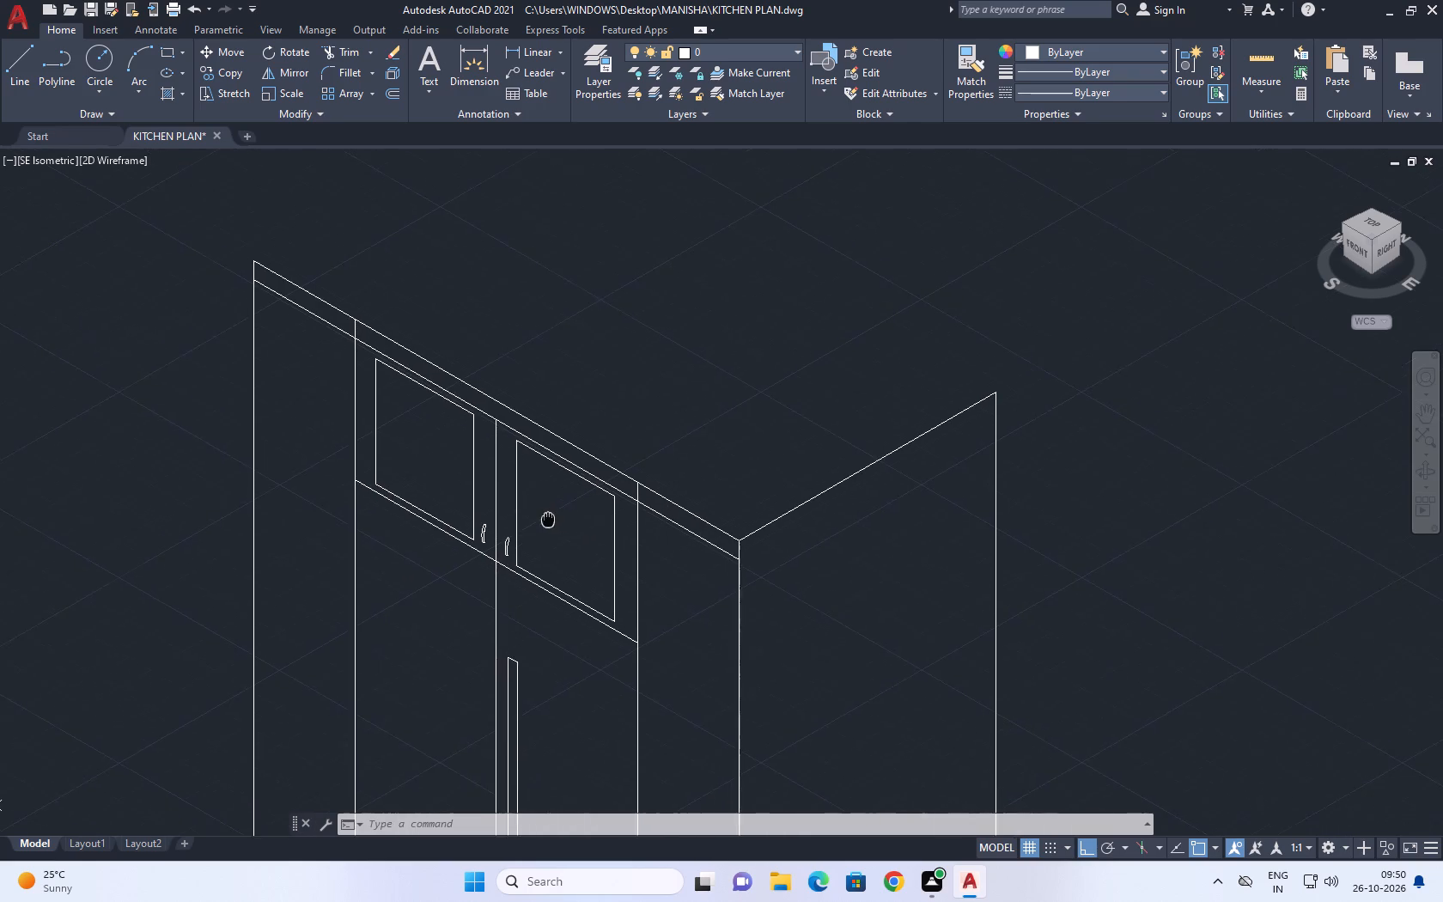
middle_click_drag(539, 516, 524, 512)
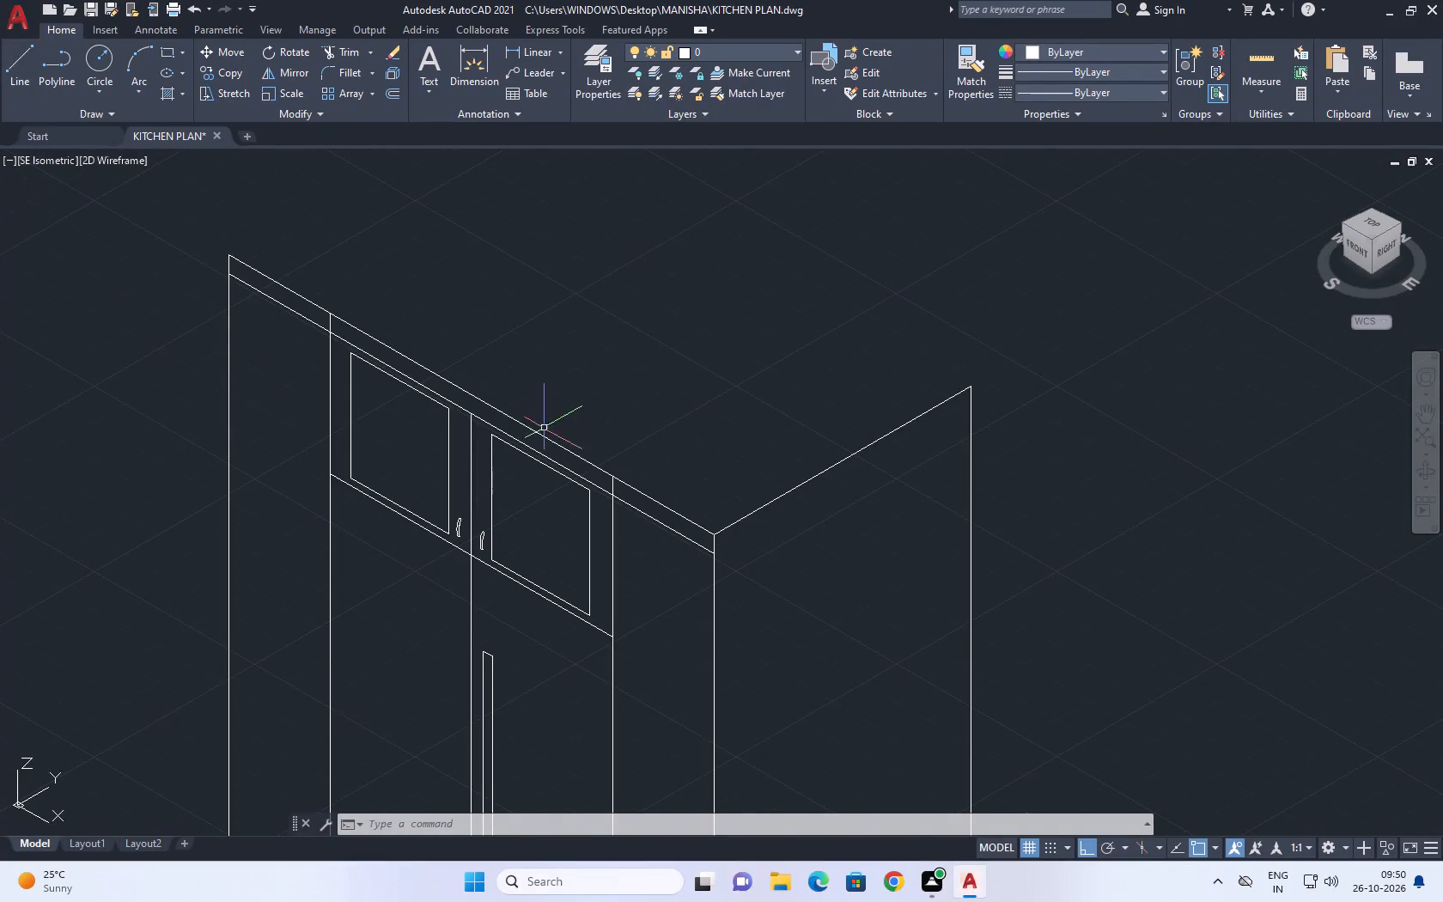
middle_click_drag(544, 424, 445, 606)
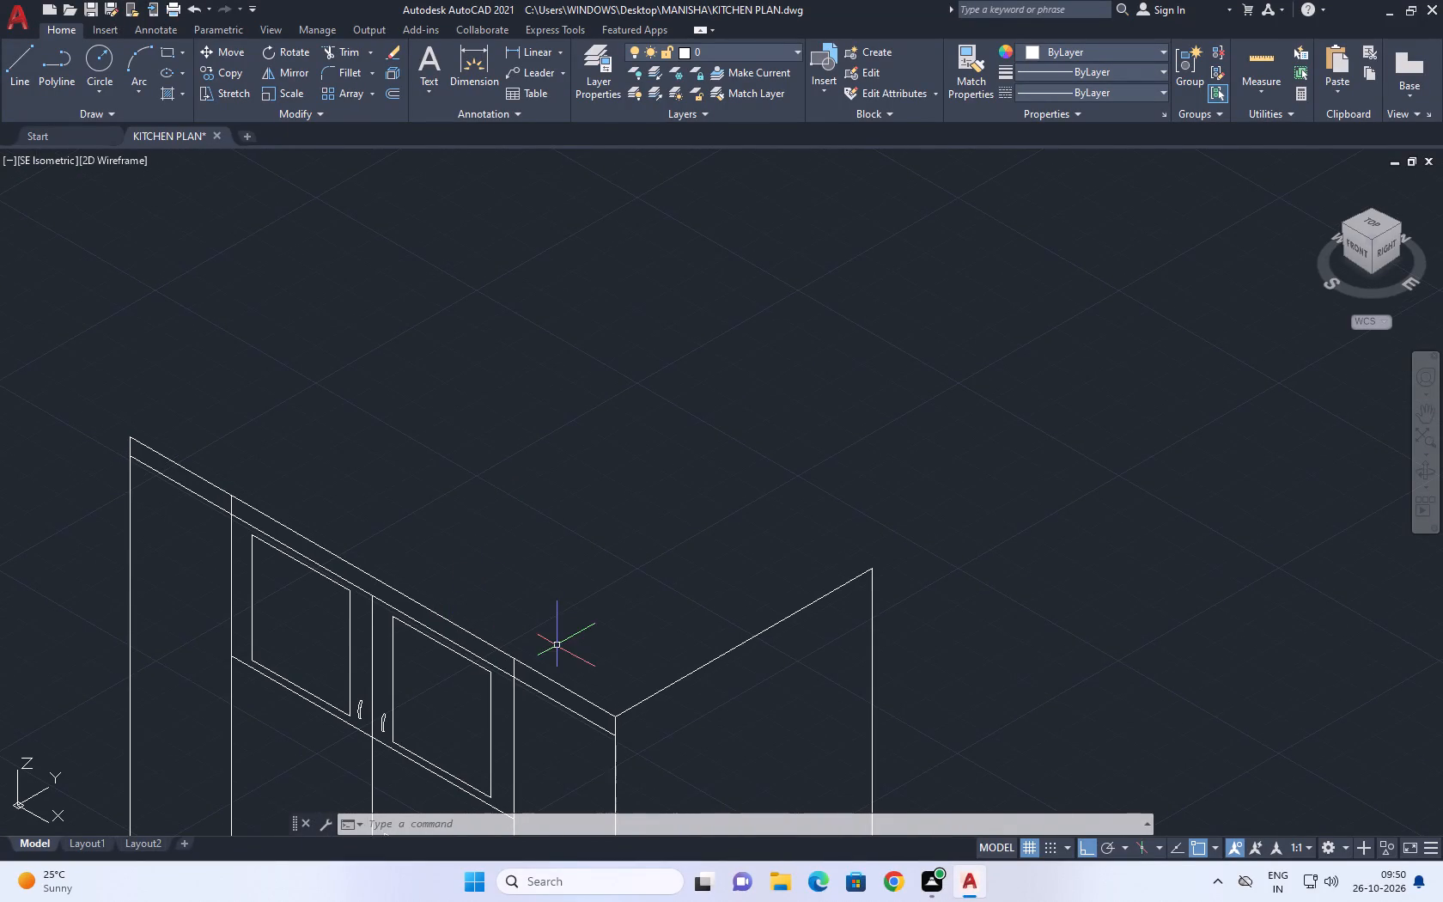
Copy the second door's long narrow handle about 7 units across the middle divider onto the first door, using the divider's lower end as base point.
scroll(562, 611, "down", 2)
middle_click_drag(479, 693, 586, 428)
scroll(554, 571, "down", 1)
scroll(598, 421, "up", 3)
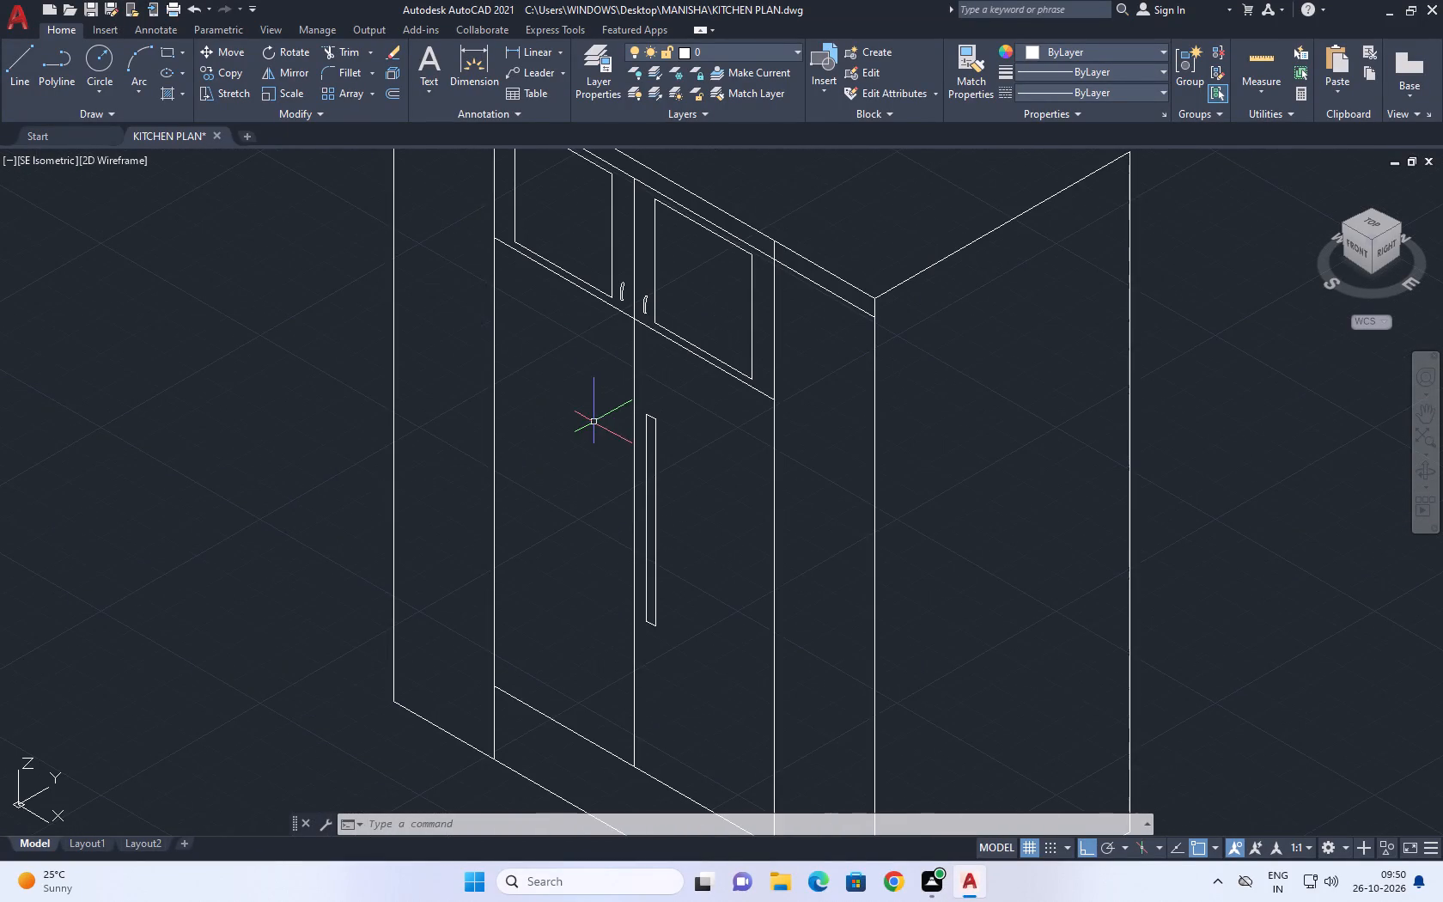
scroll(611, 430, "down", 1)
middle_click_drag(612, 433, 645, 338)
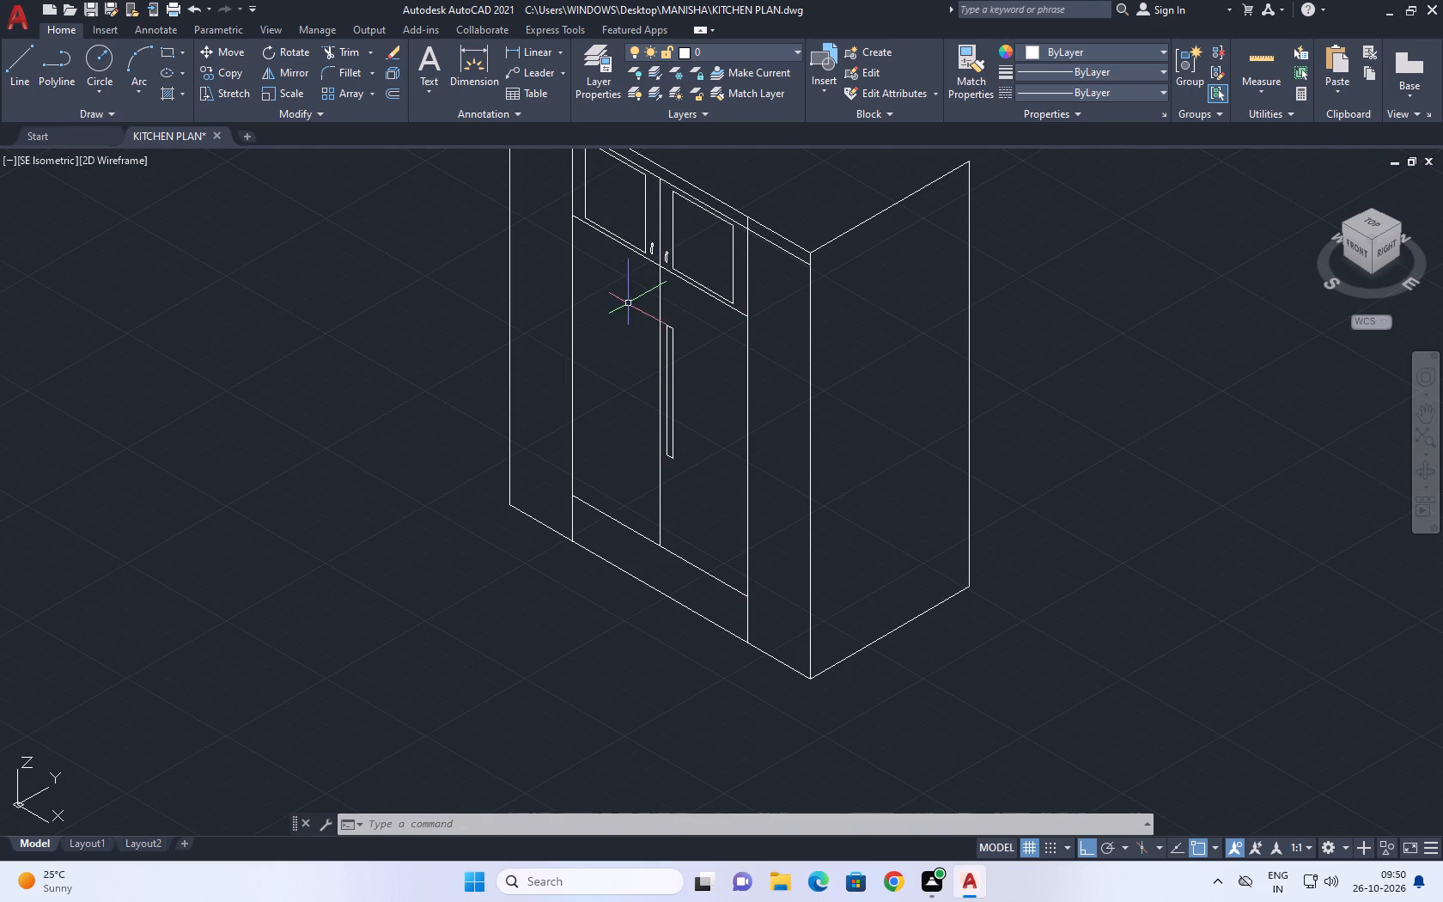
left_click(636, 298)
left_click(705, 509)
middle_click_drag(603, 457, 655, 518)
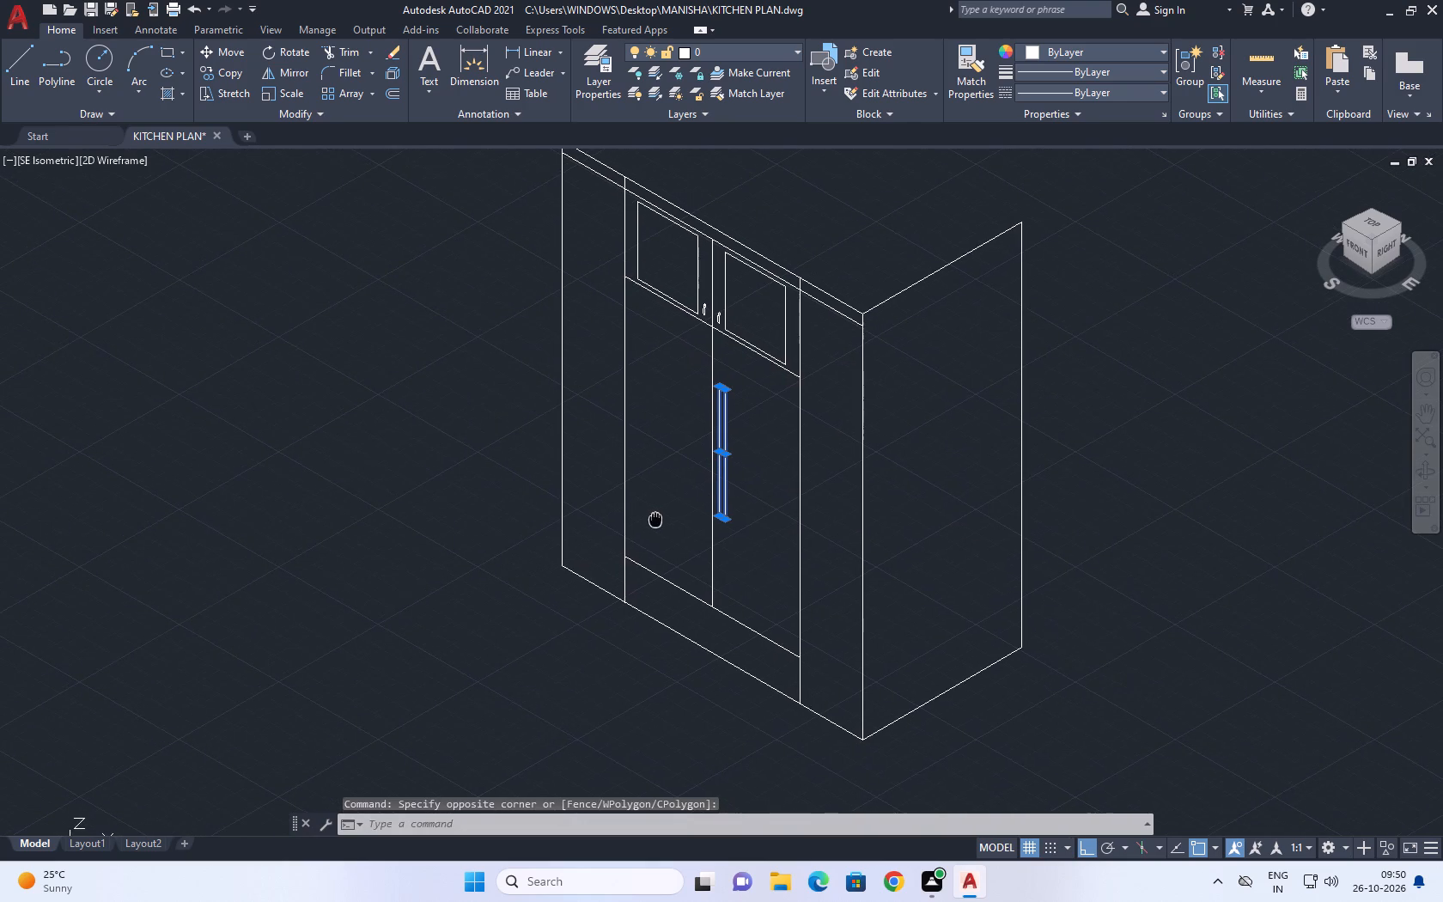
middle_click_drag(655, 518, 655, 519)
key("c")
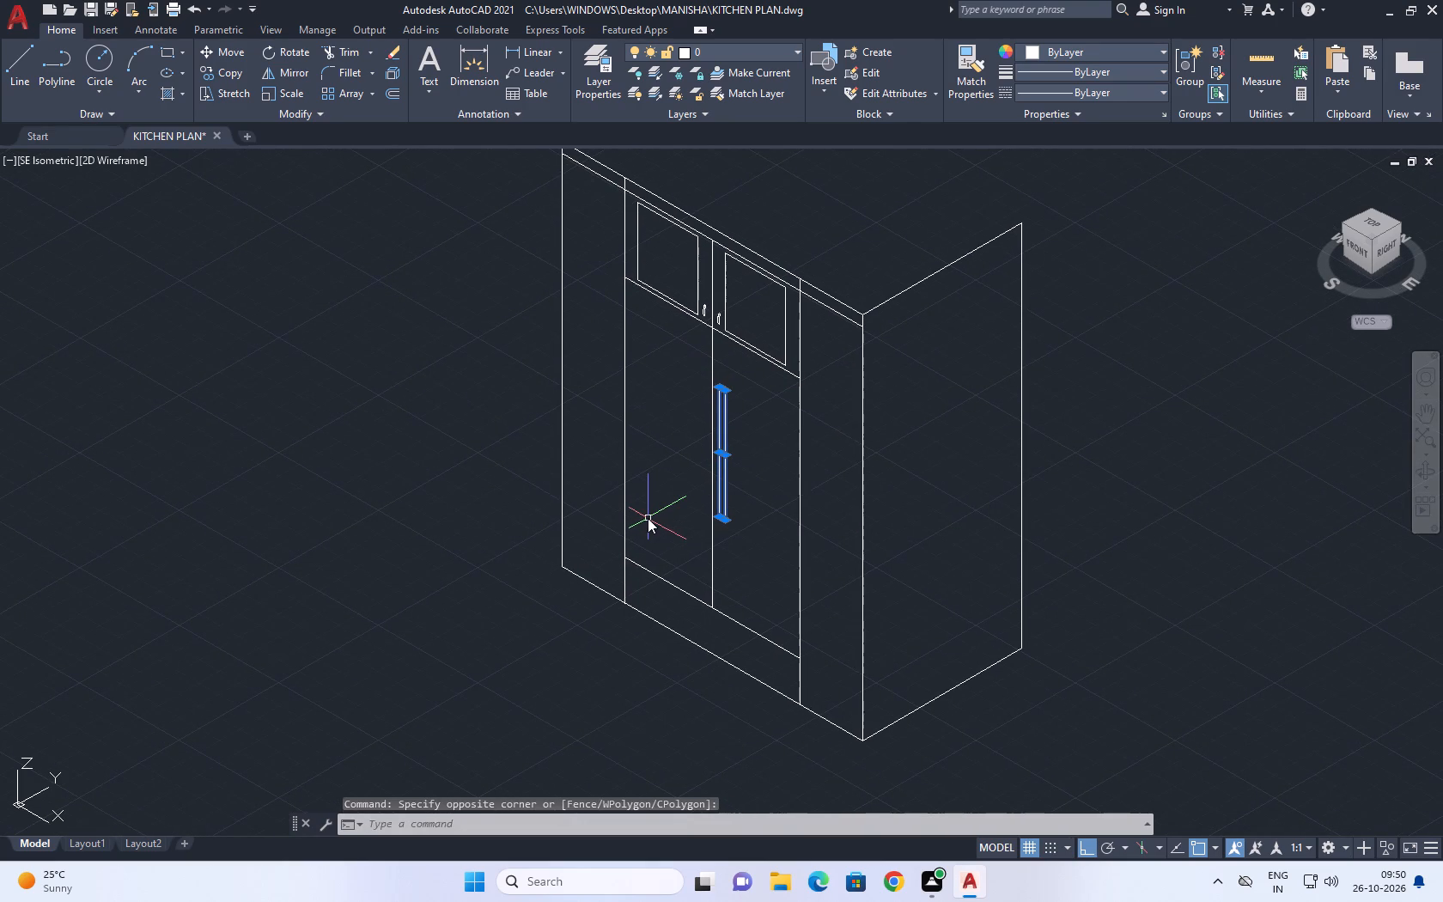
key("o")
key("space")
scroll(682, 607, "down", 1)
scroll(700, 629, "up", 1)
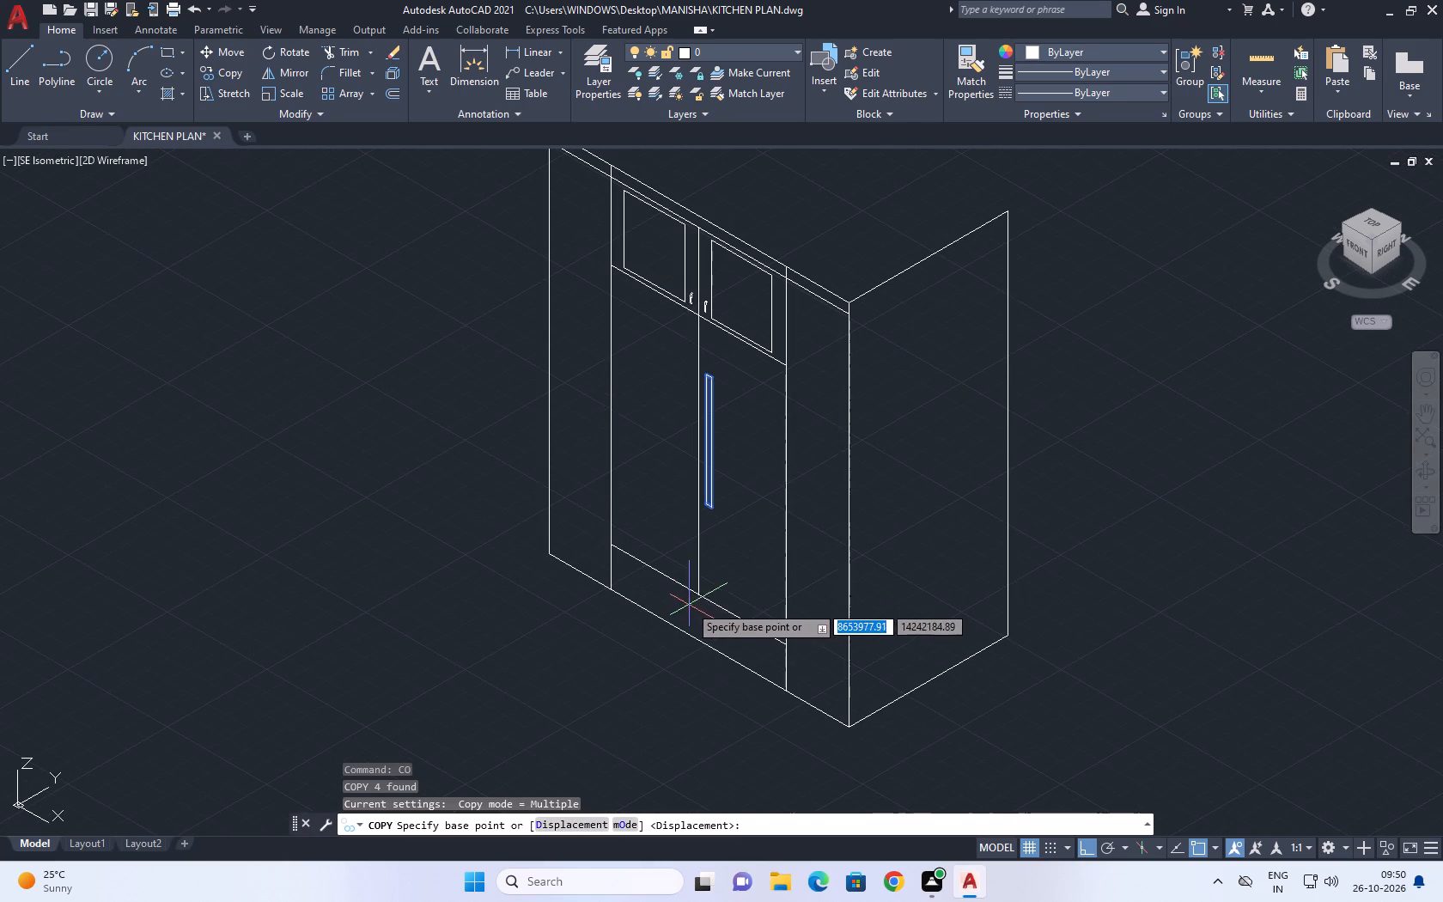
left_click(697, 593)
scroll(689, 586, "up", 1)
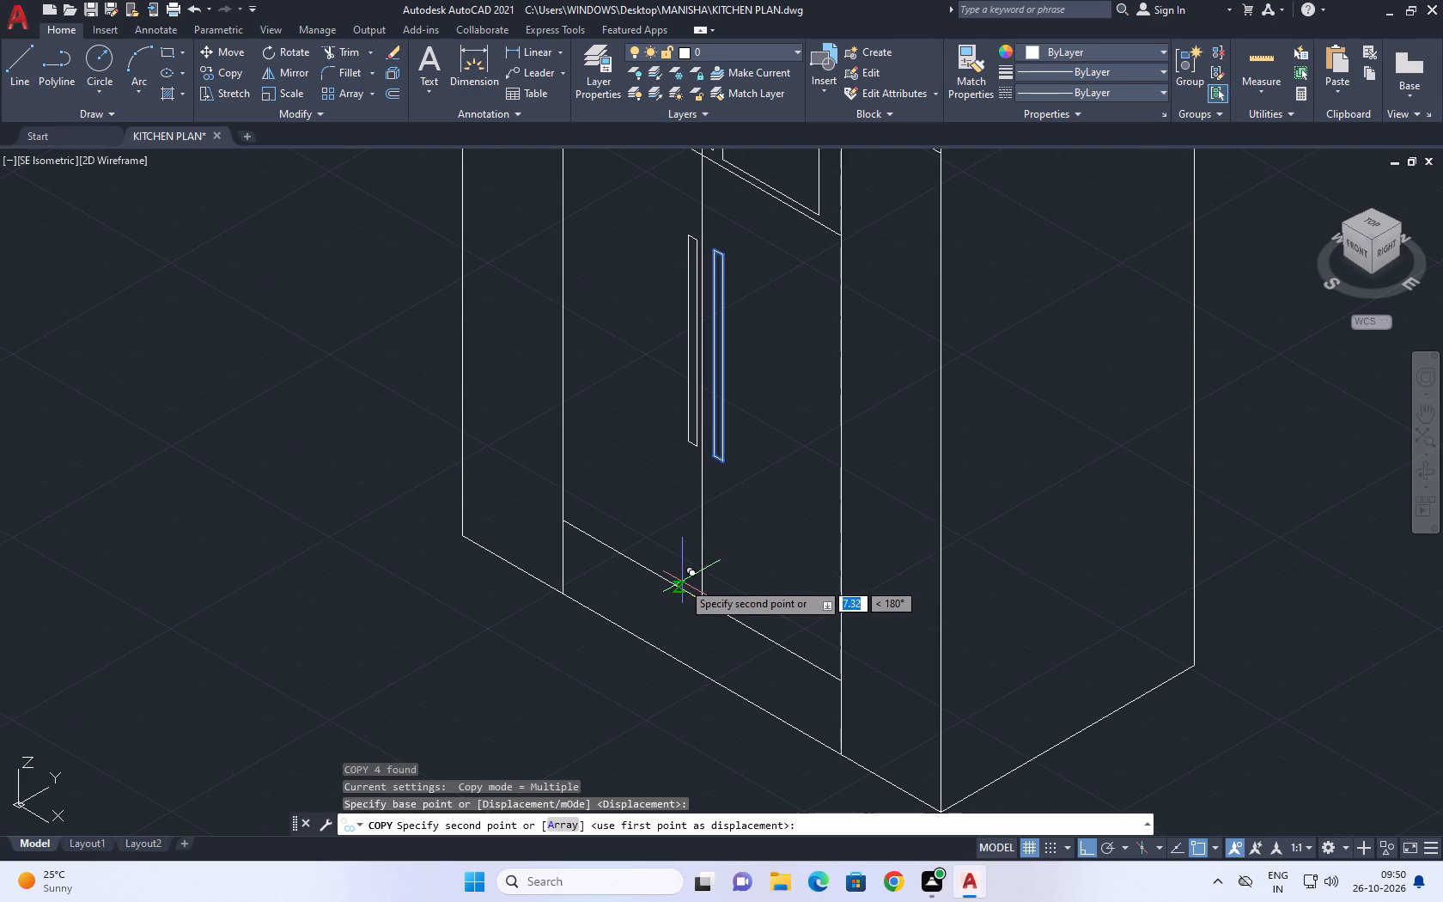
left_click(681, 581)
key("Escape")
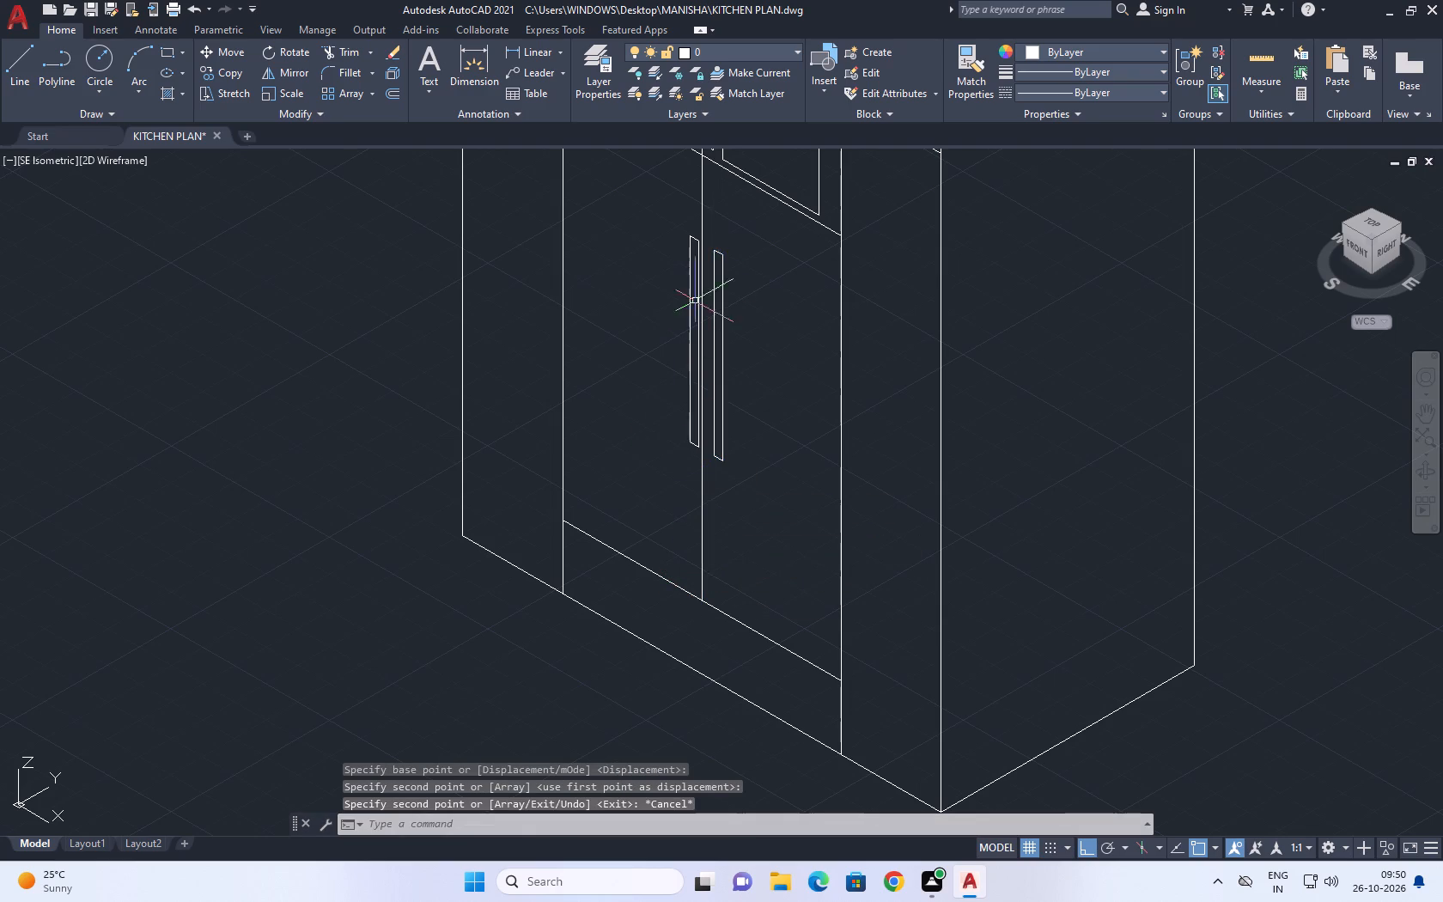
Move the copied long handle on the first door a little farther away from the middle divider.
middle_click_drag(730, 268, 932, 319)
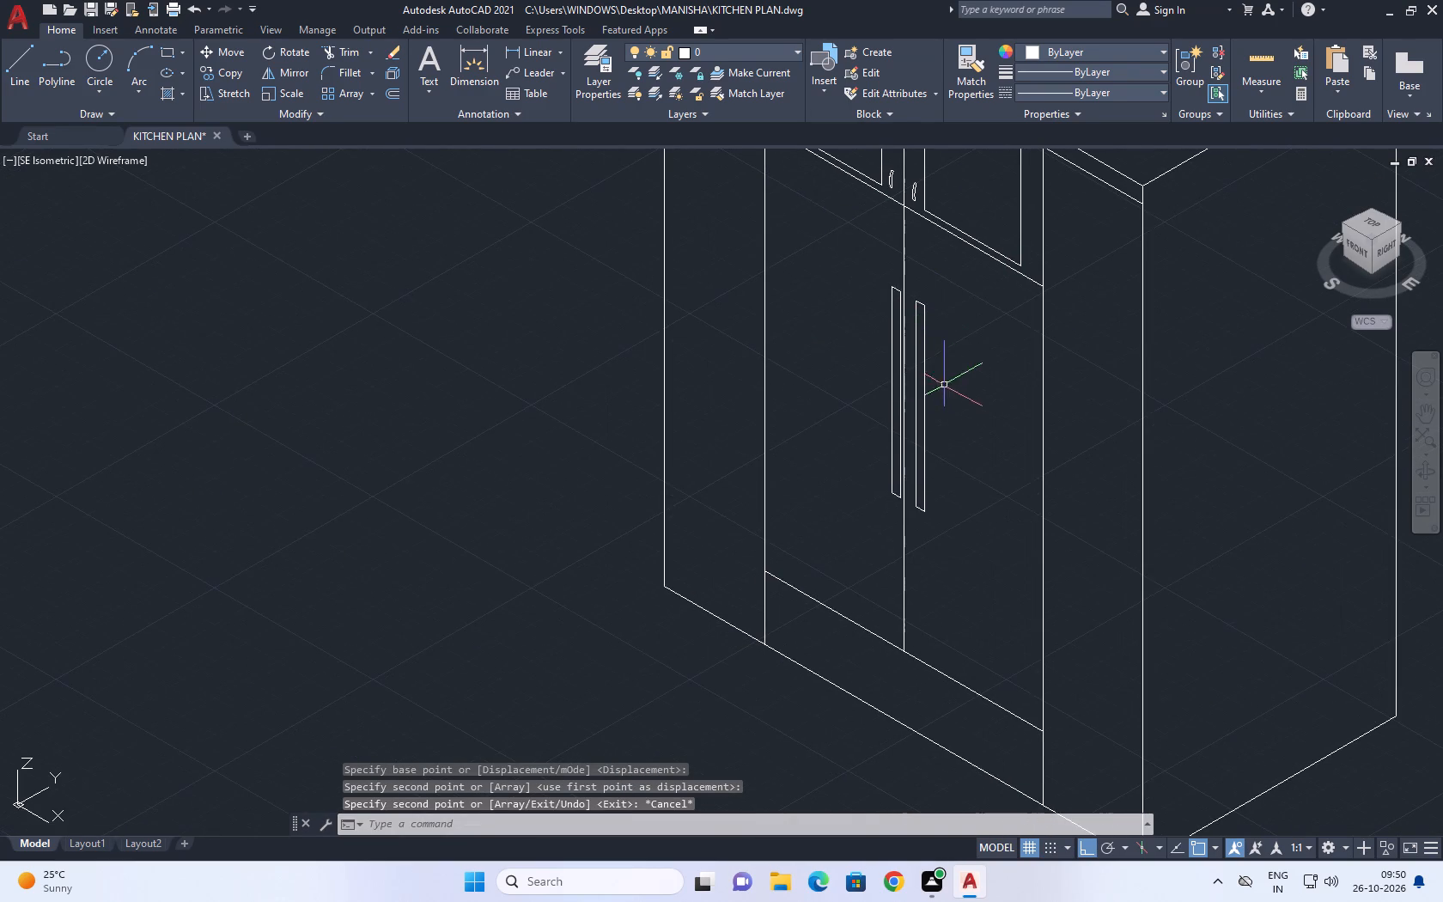
scroll(858, 289, "up", 4)
left_click(929, 229)
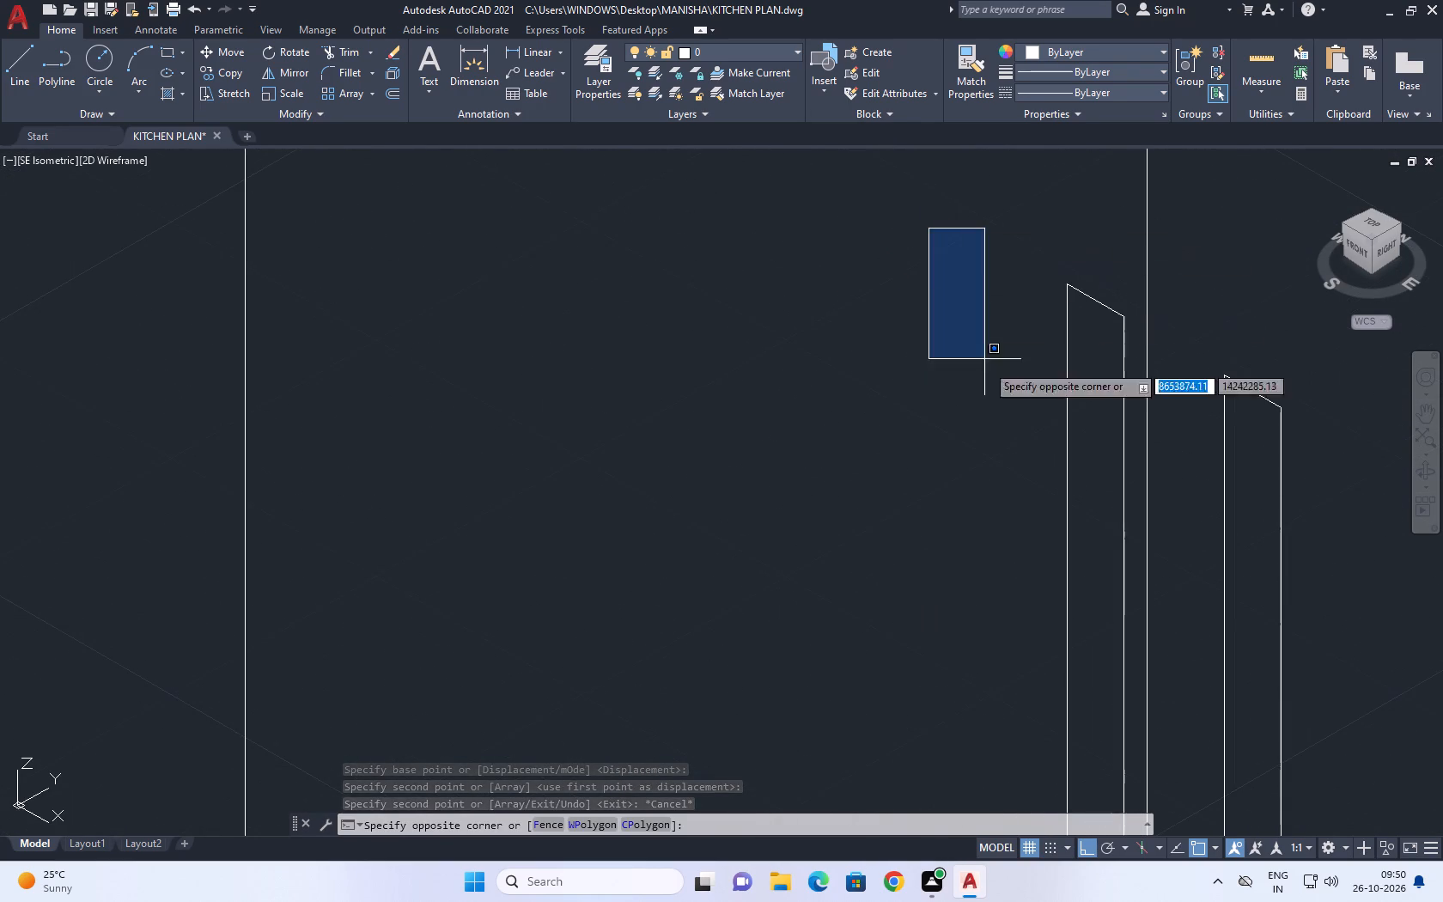
scroll(1005, 427, "down", 2)
middle_click_drag(1045, 692, 954, 327)
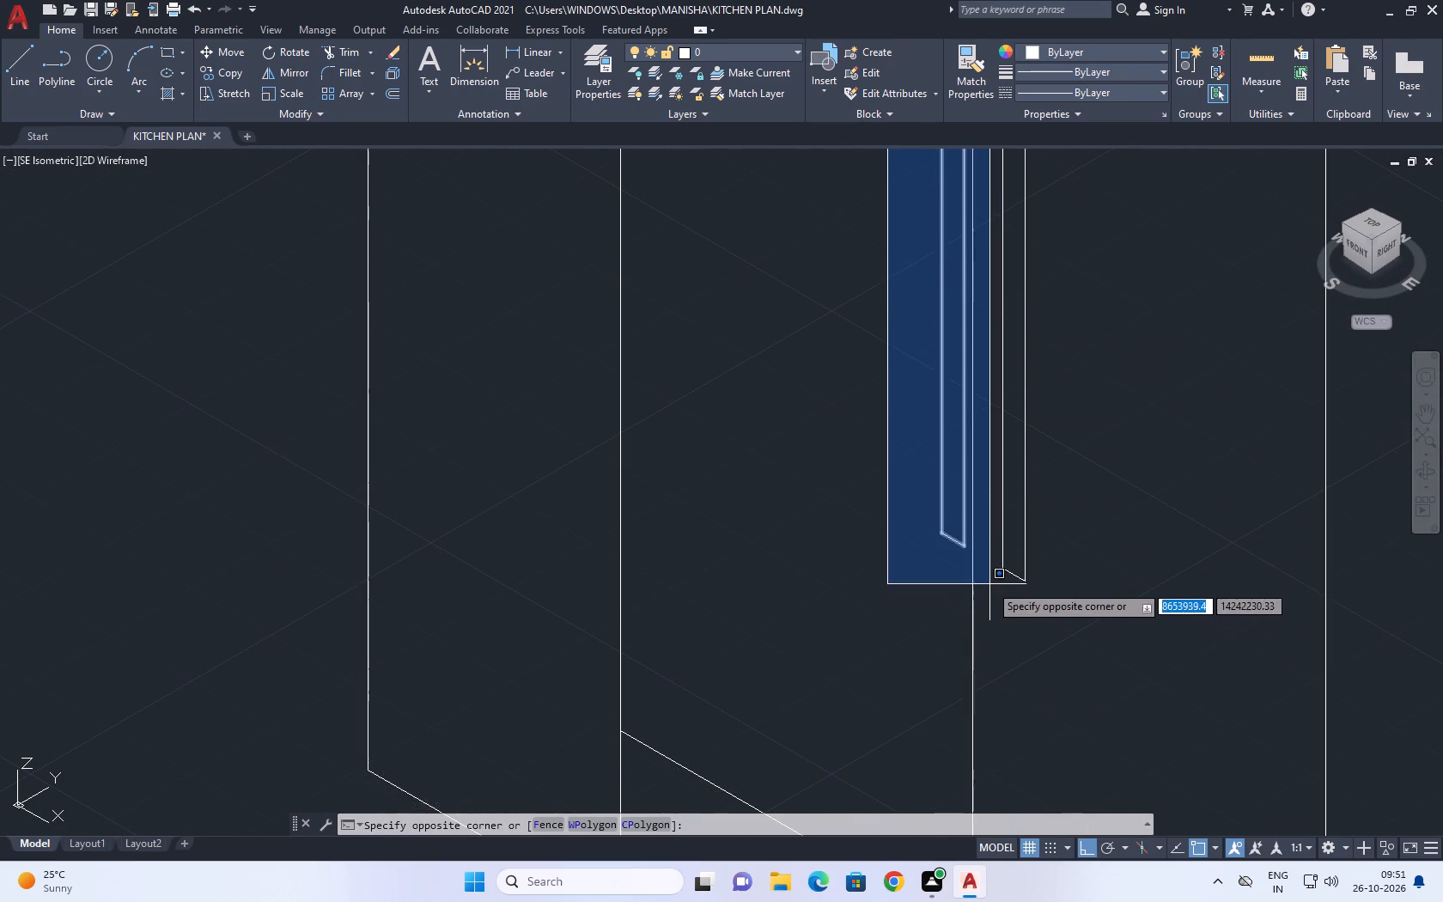
left_click(989, 584)
middle_click_drag(794, 460, 850, 528)
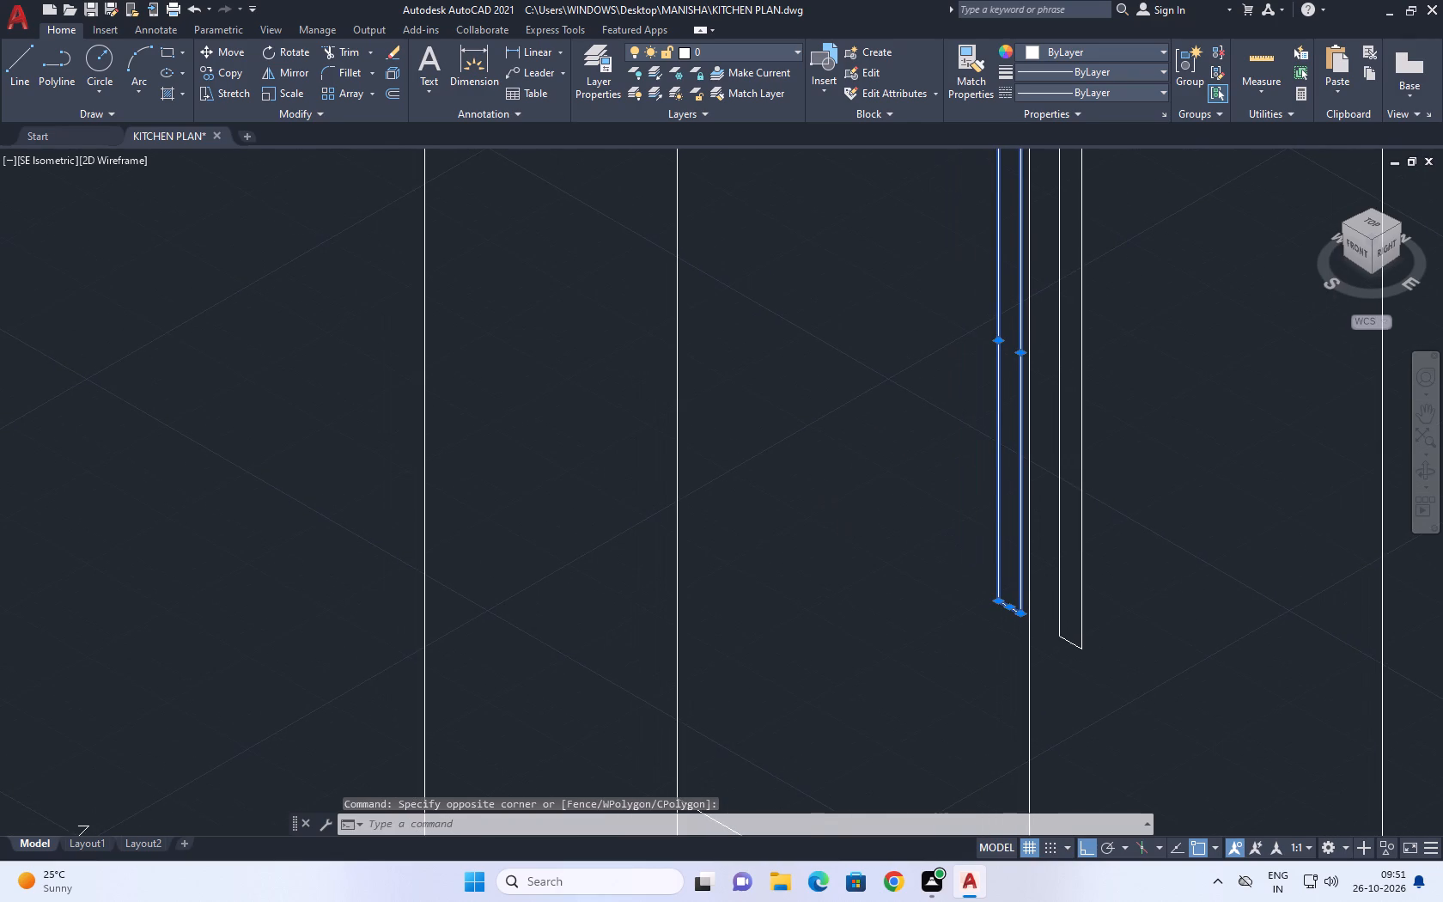
middle_click_drag(855, 587, 821, 594)
scroll(807, 575, "down", 1)
middle_click_drag(803, 581, 746, 597)
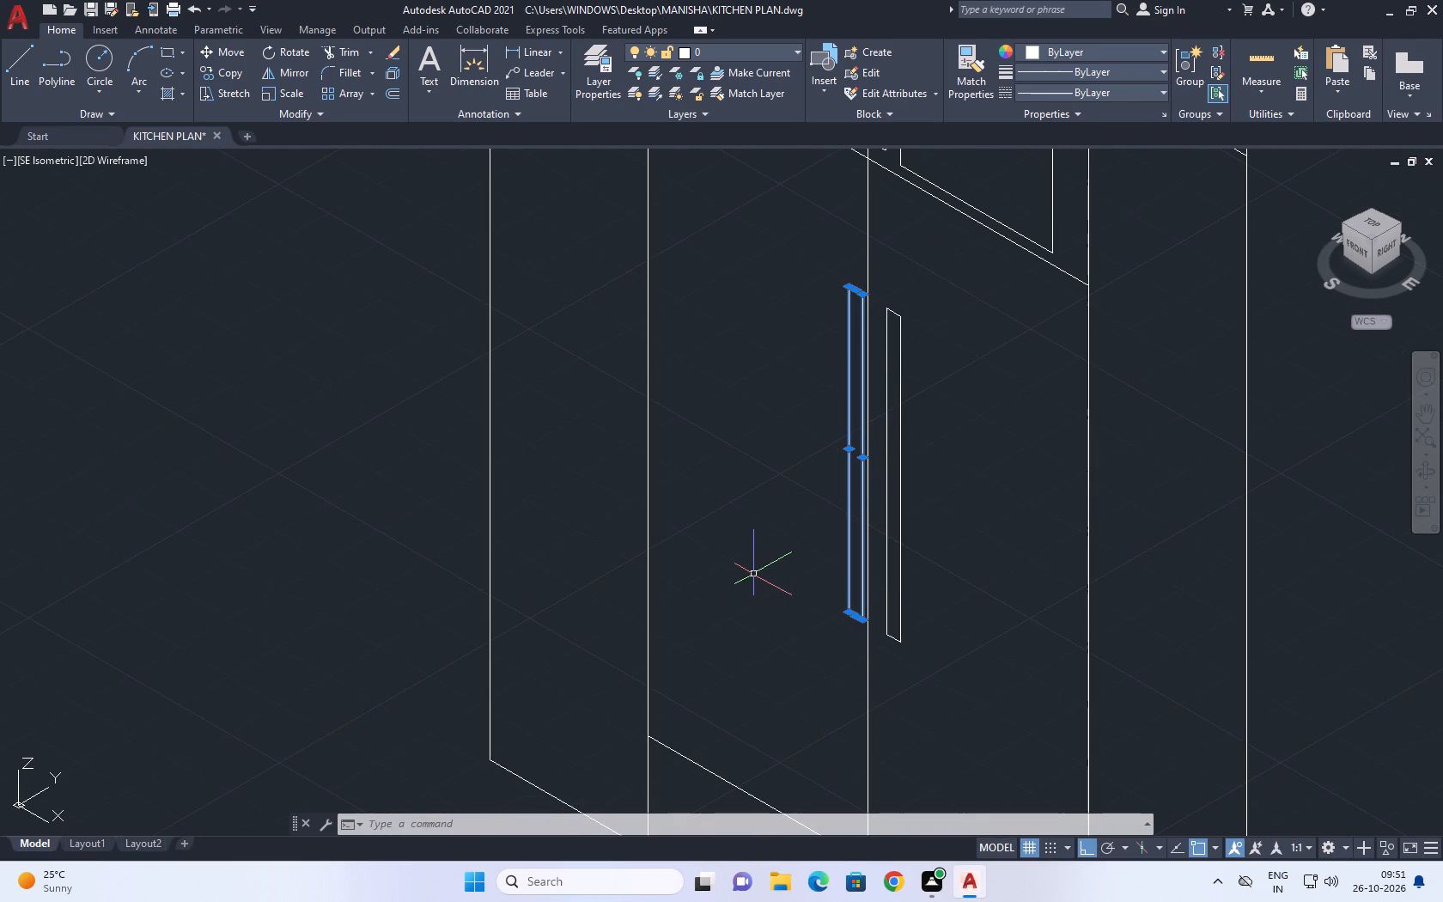
key("m")
key("space")
scroll(839, 639, "up", 2)
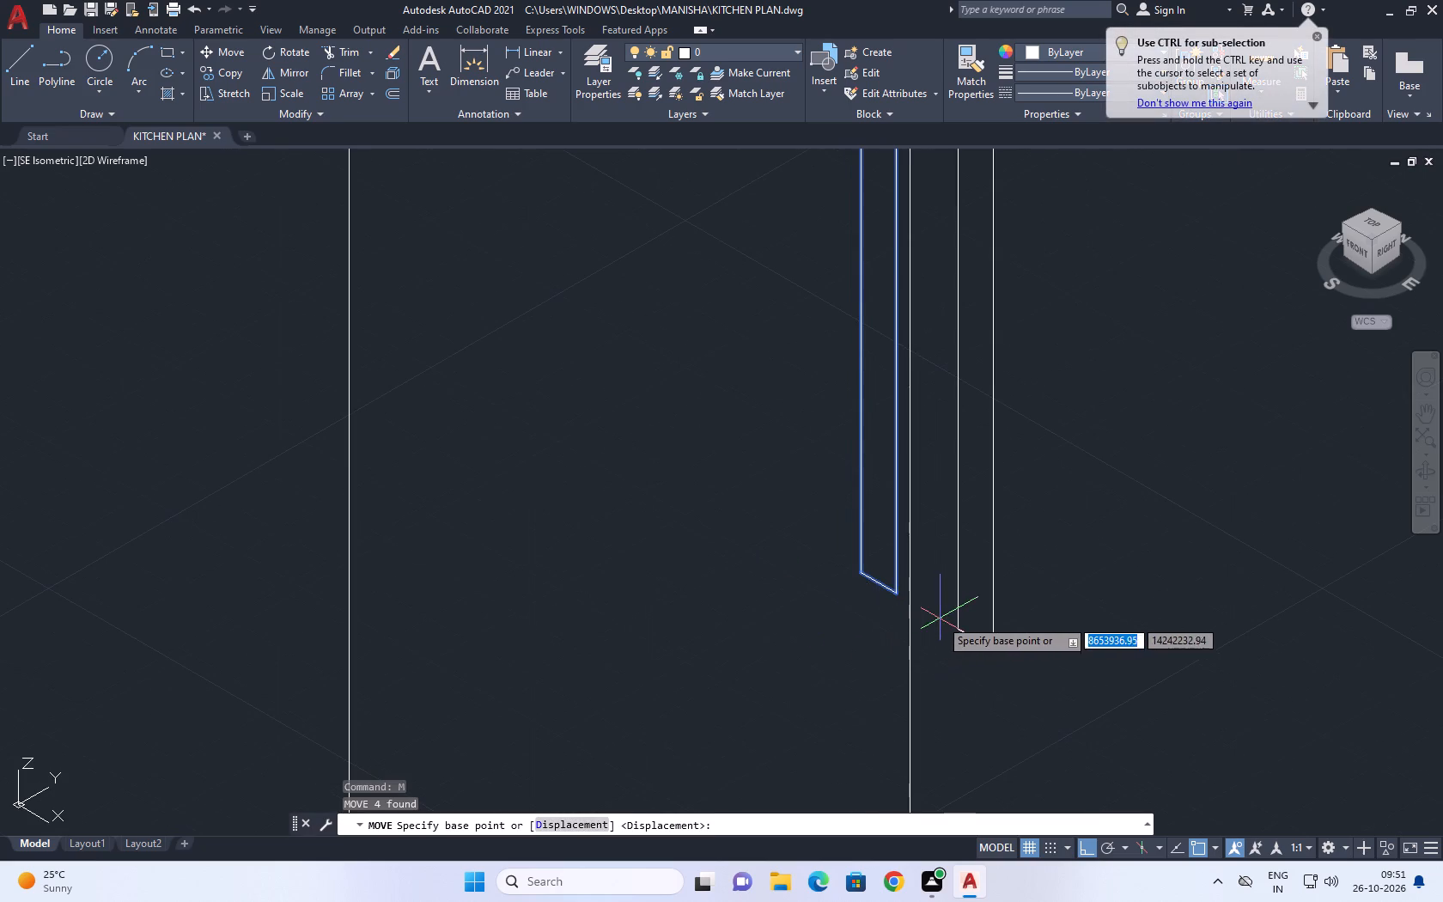
left_click(940, 619)
left_click(894, 606)
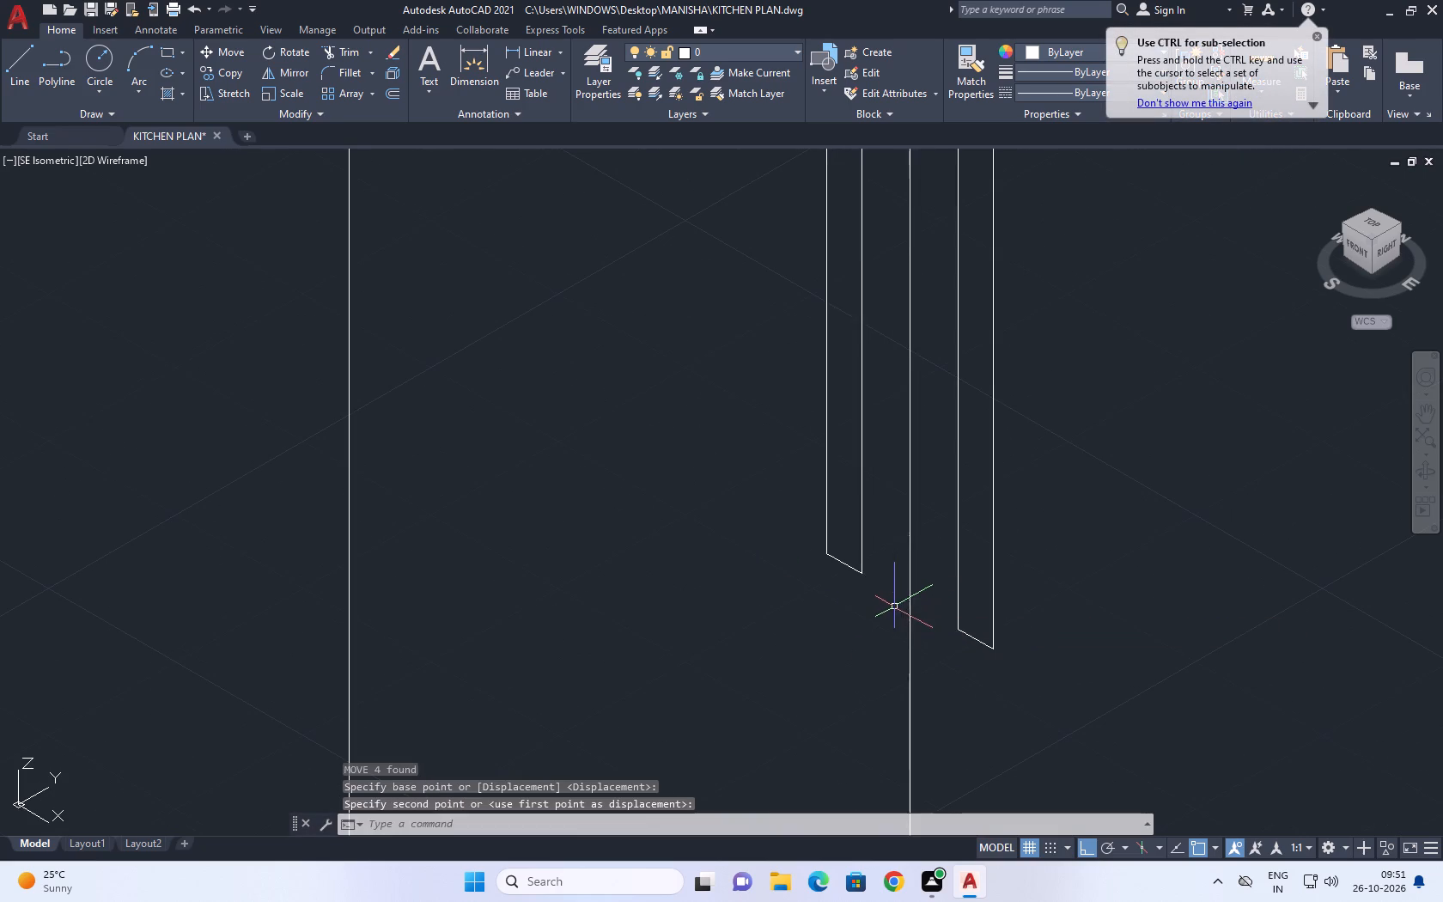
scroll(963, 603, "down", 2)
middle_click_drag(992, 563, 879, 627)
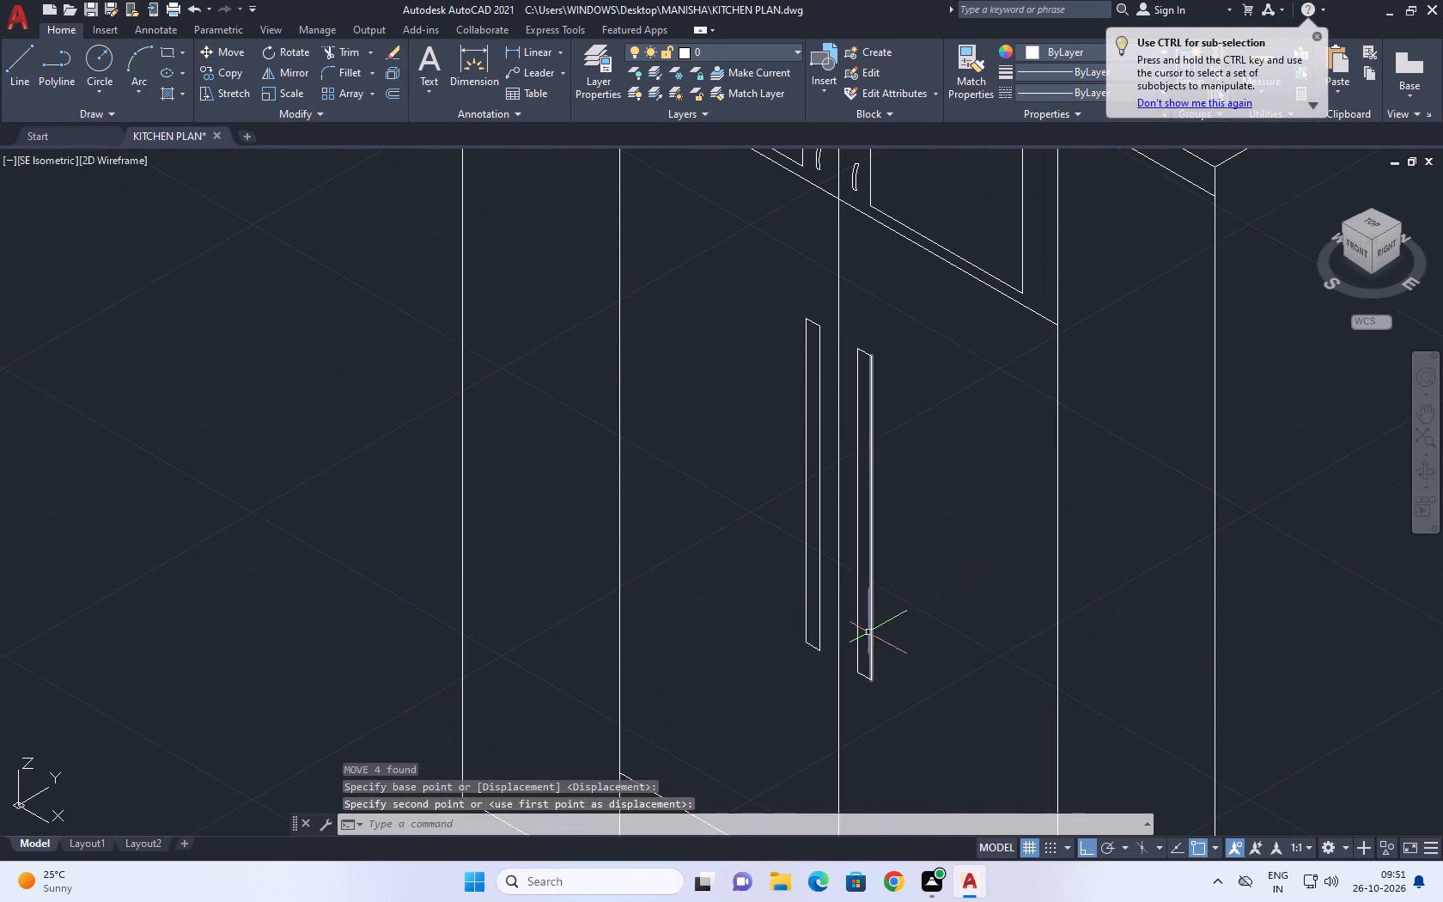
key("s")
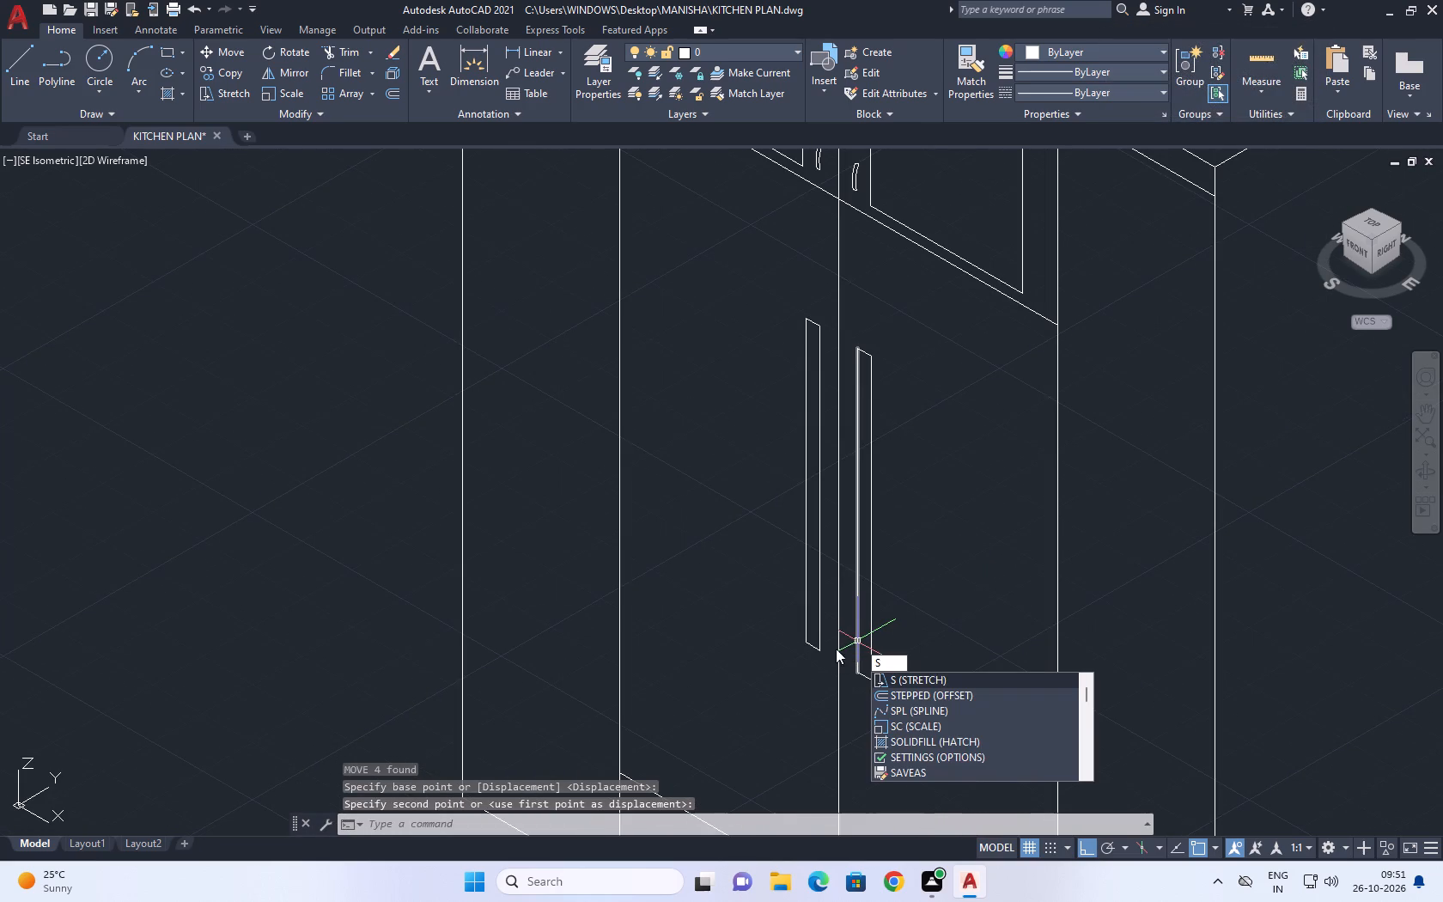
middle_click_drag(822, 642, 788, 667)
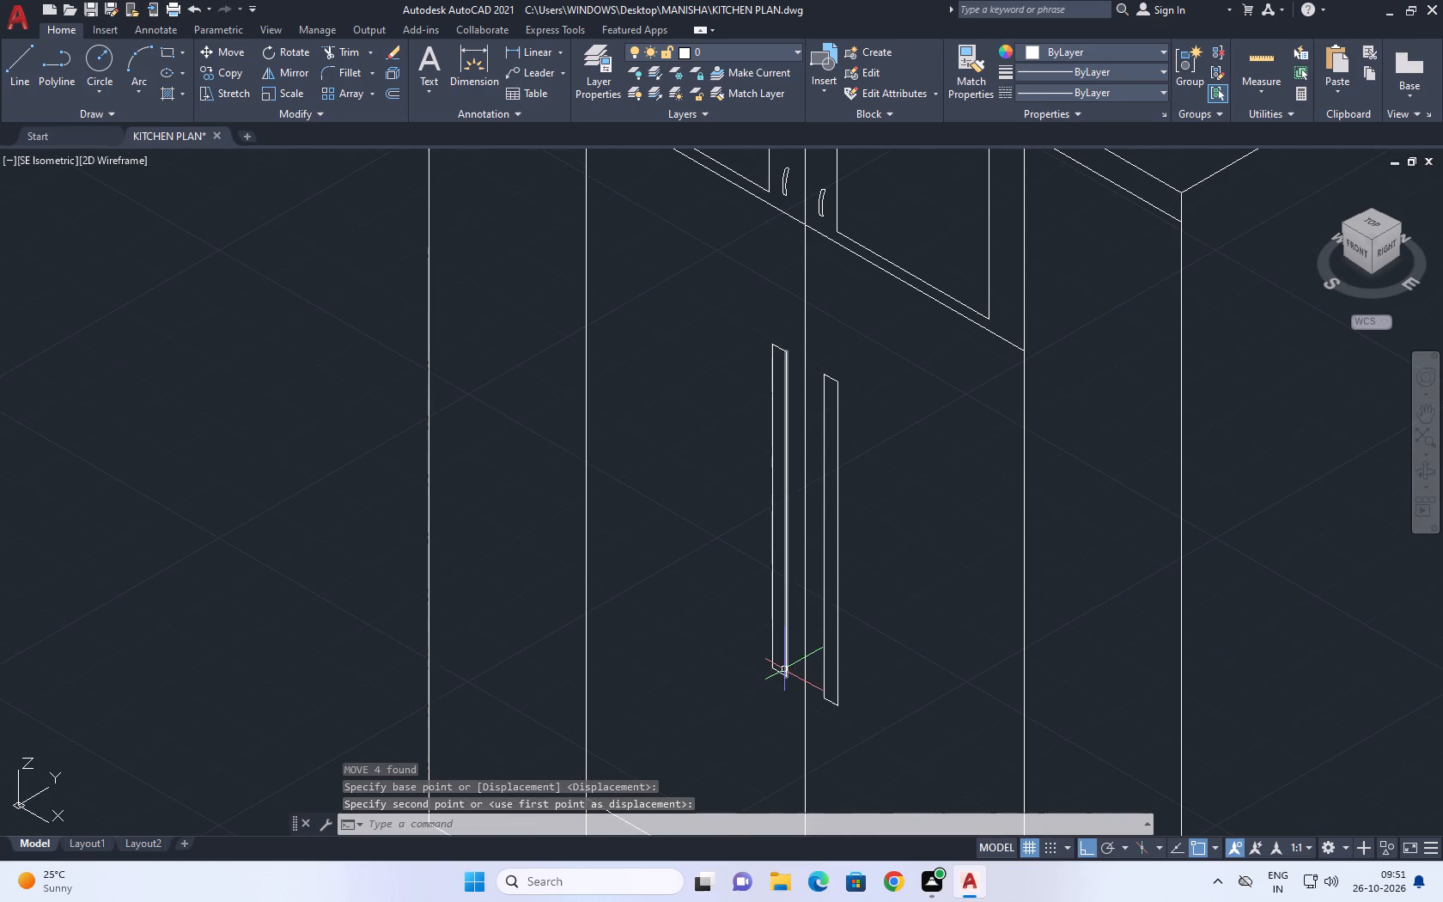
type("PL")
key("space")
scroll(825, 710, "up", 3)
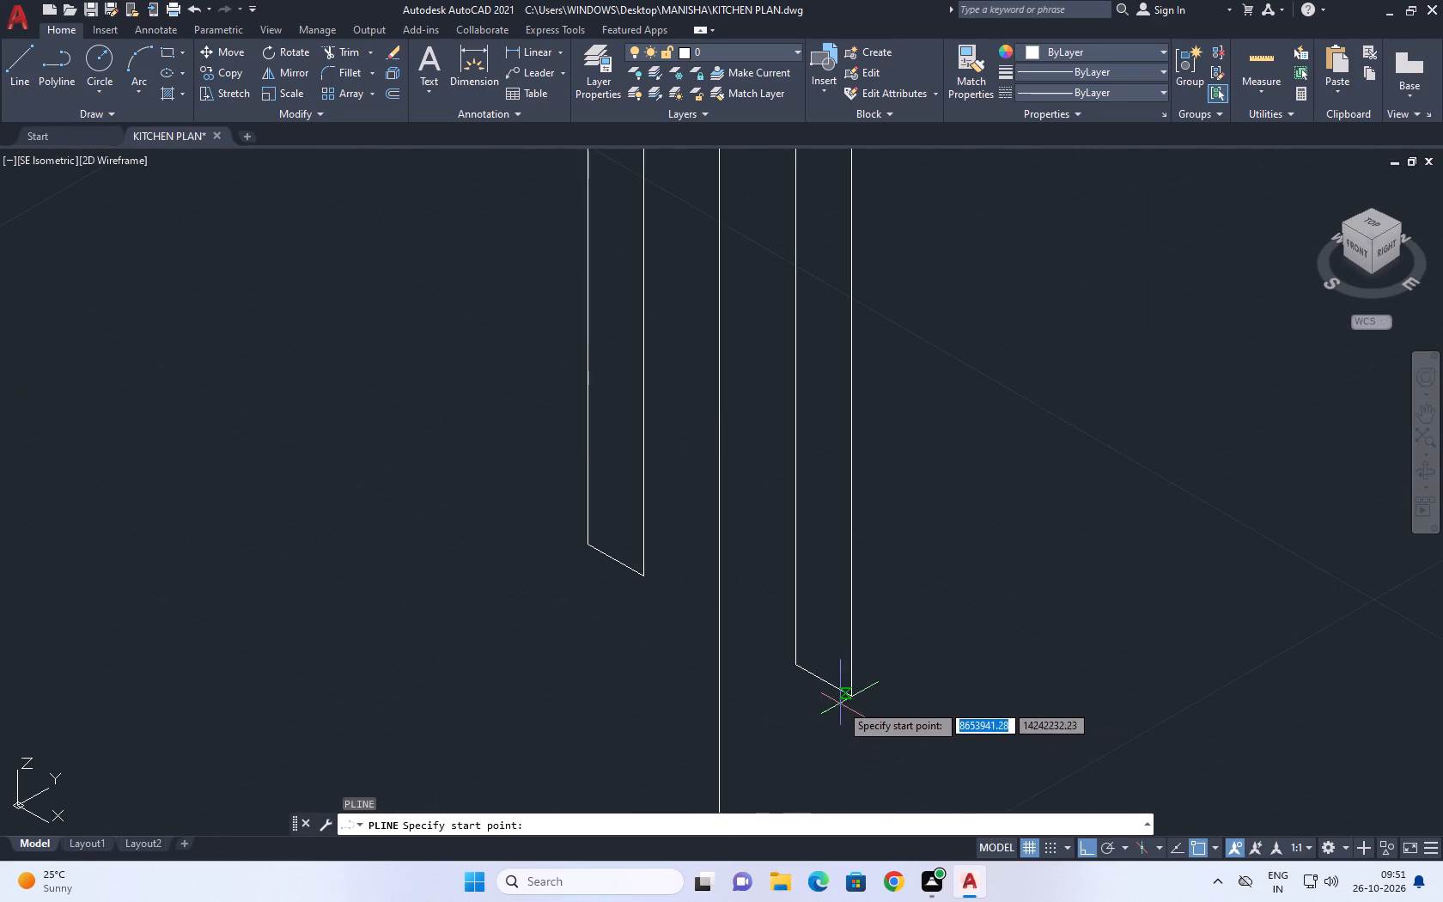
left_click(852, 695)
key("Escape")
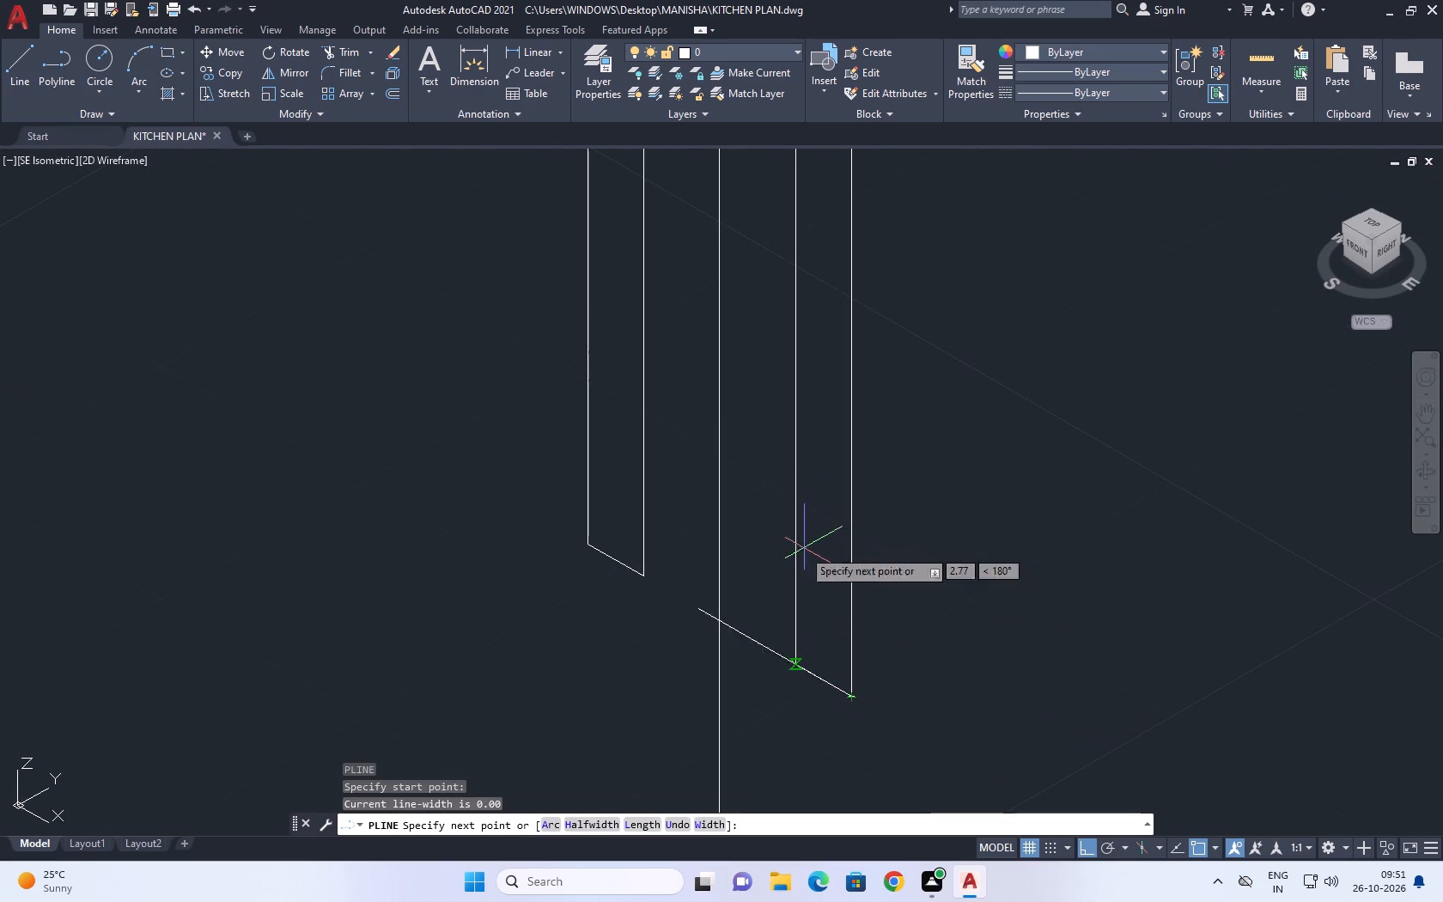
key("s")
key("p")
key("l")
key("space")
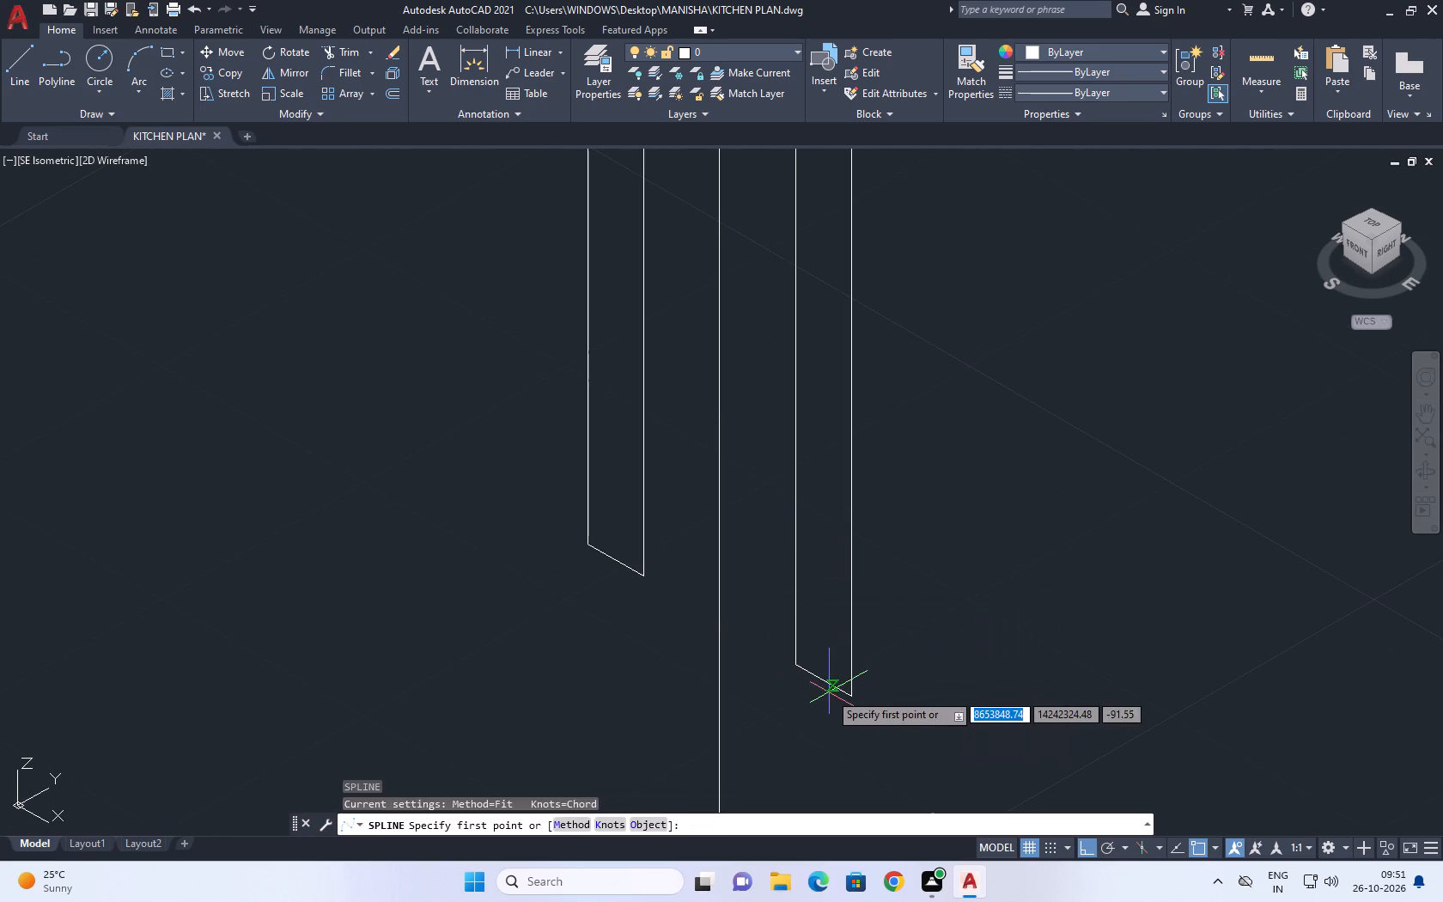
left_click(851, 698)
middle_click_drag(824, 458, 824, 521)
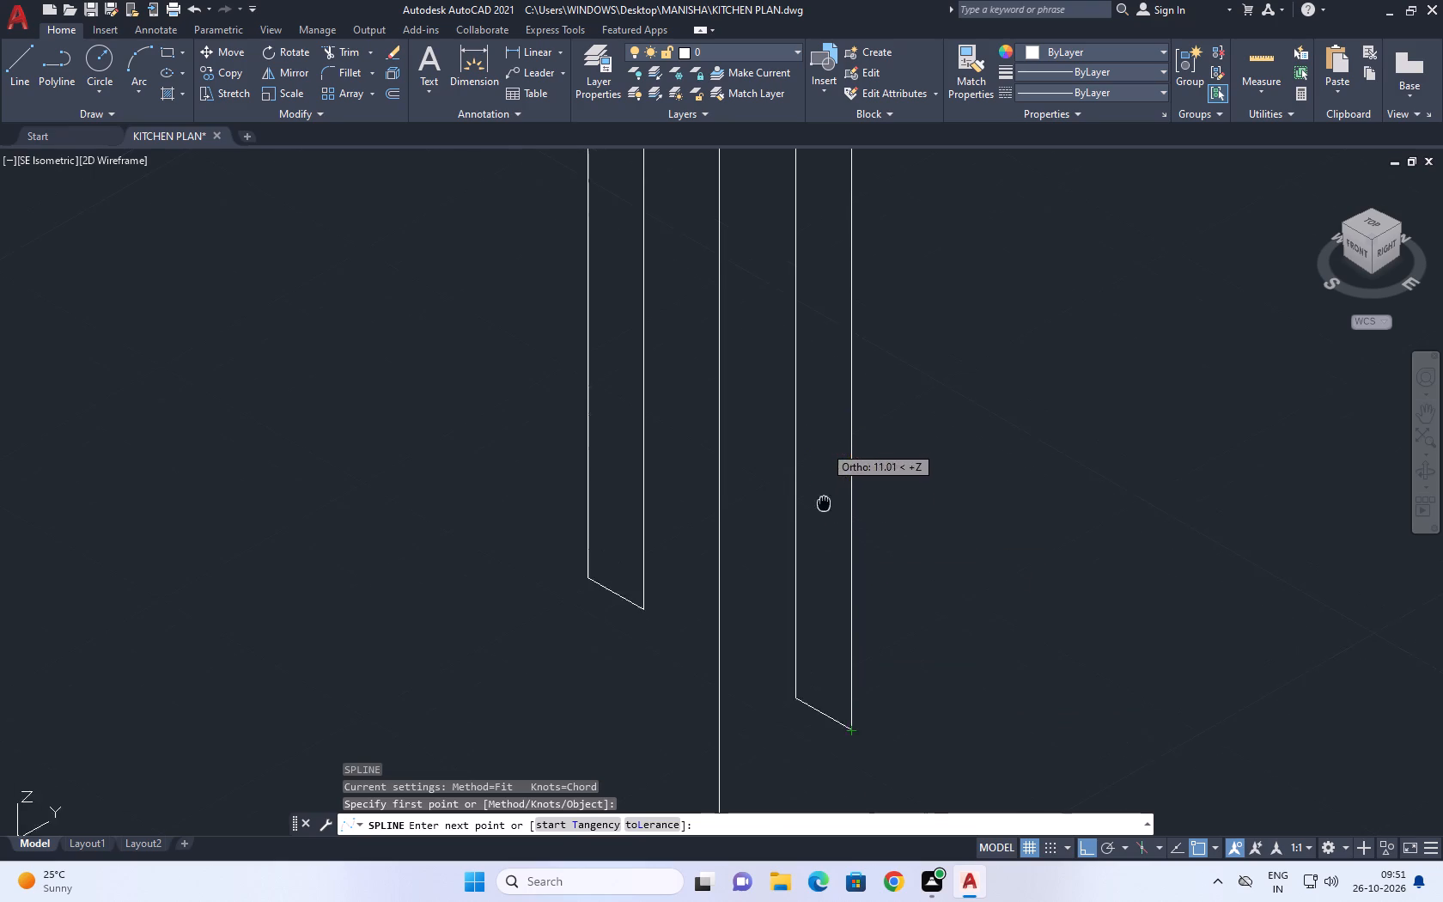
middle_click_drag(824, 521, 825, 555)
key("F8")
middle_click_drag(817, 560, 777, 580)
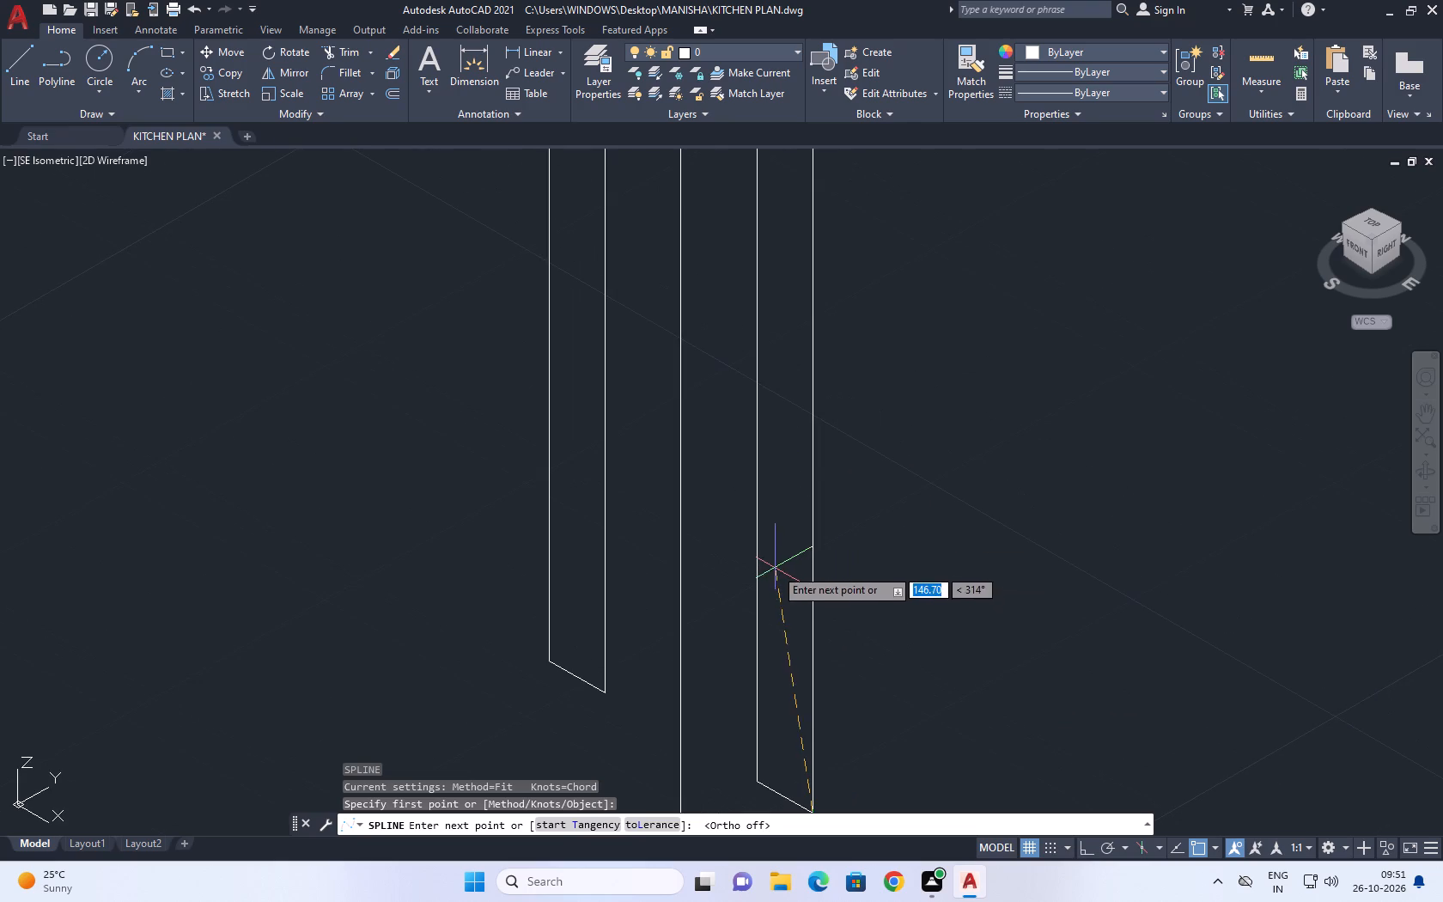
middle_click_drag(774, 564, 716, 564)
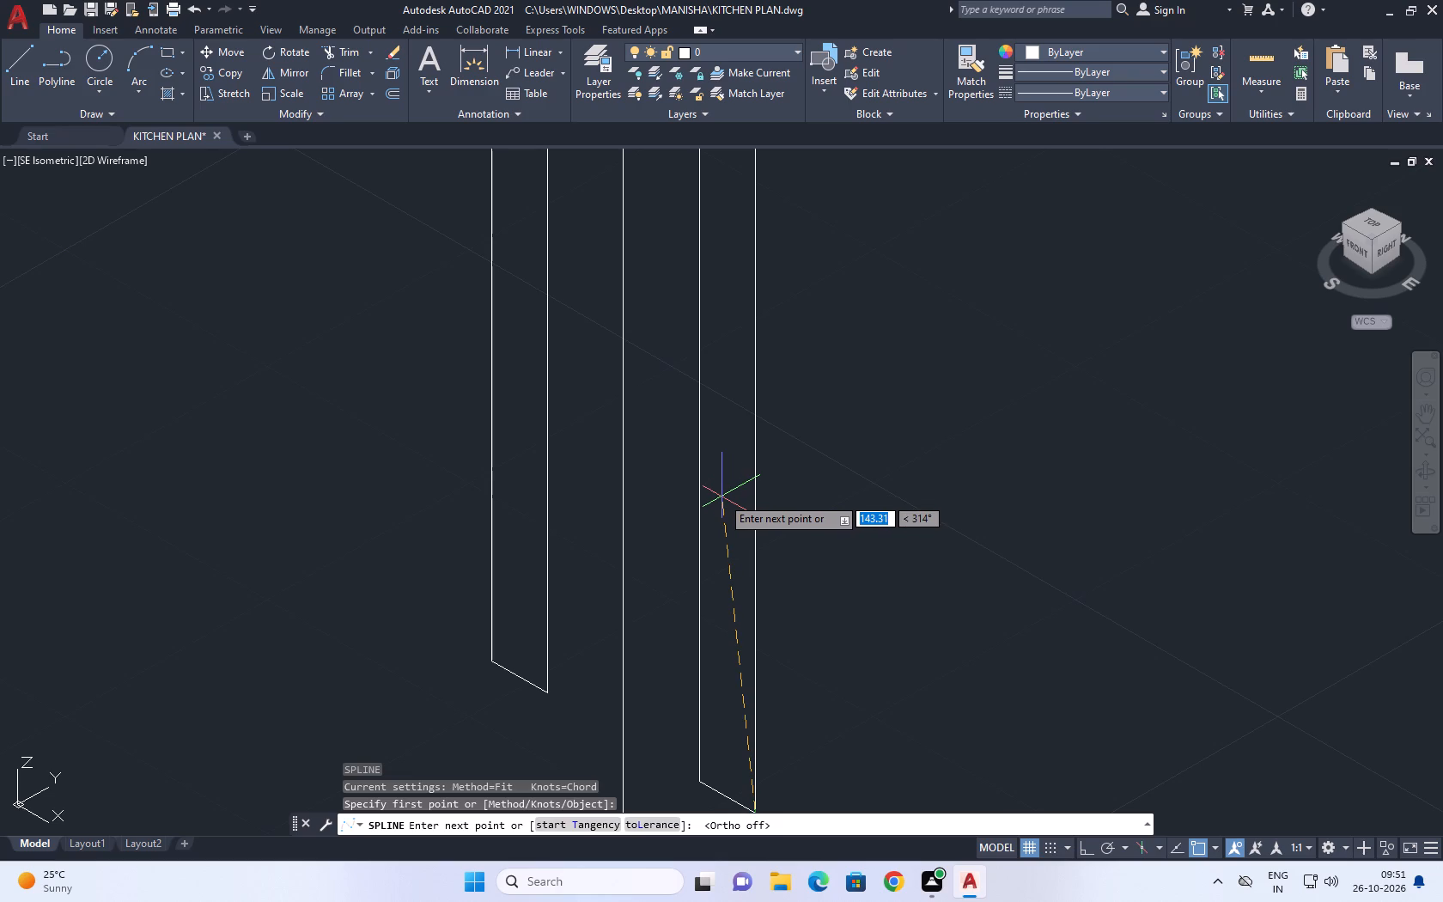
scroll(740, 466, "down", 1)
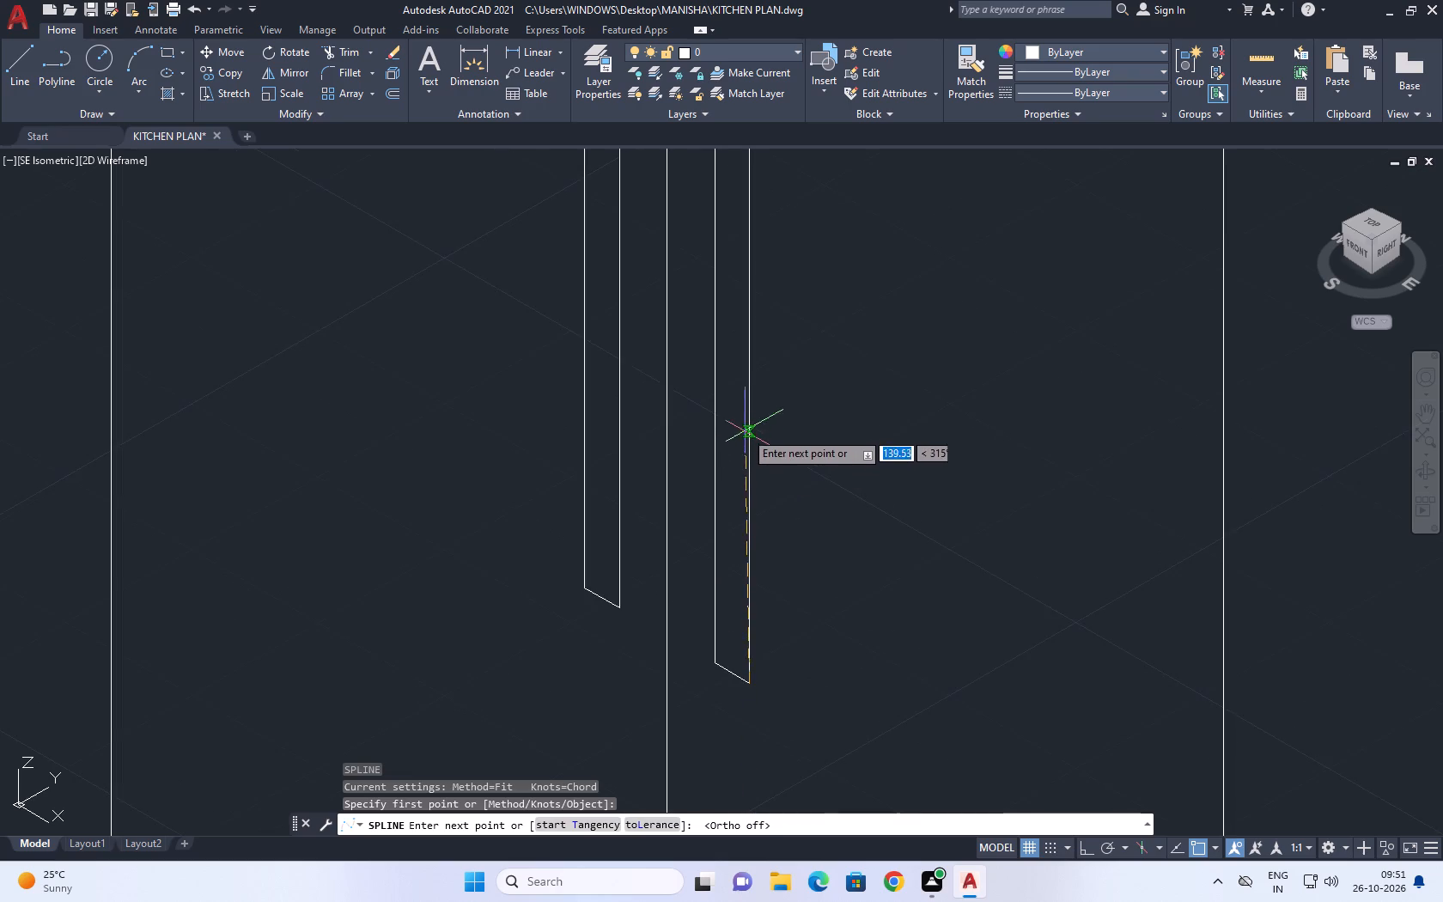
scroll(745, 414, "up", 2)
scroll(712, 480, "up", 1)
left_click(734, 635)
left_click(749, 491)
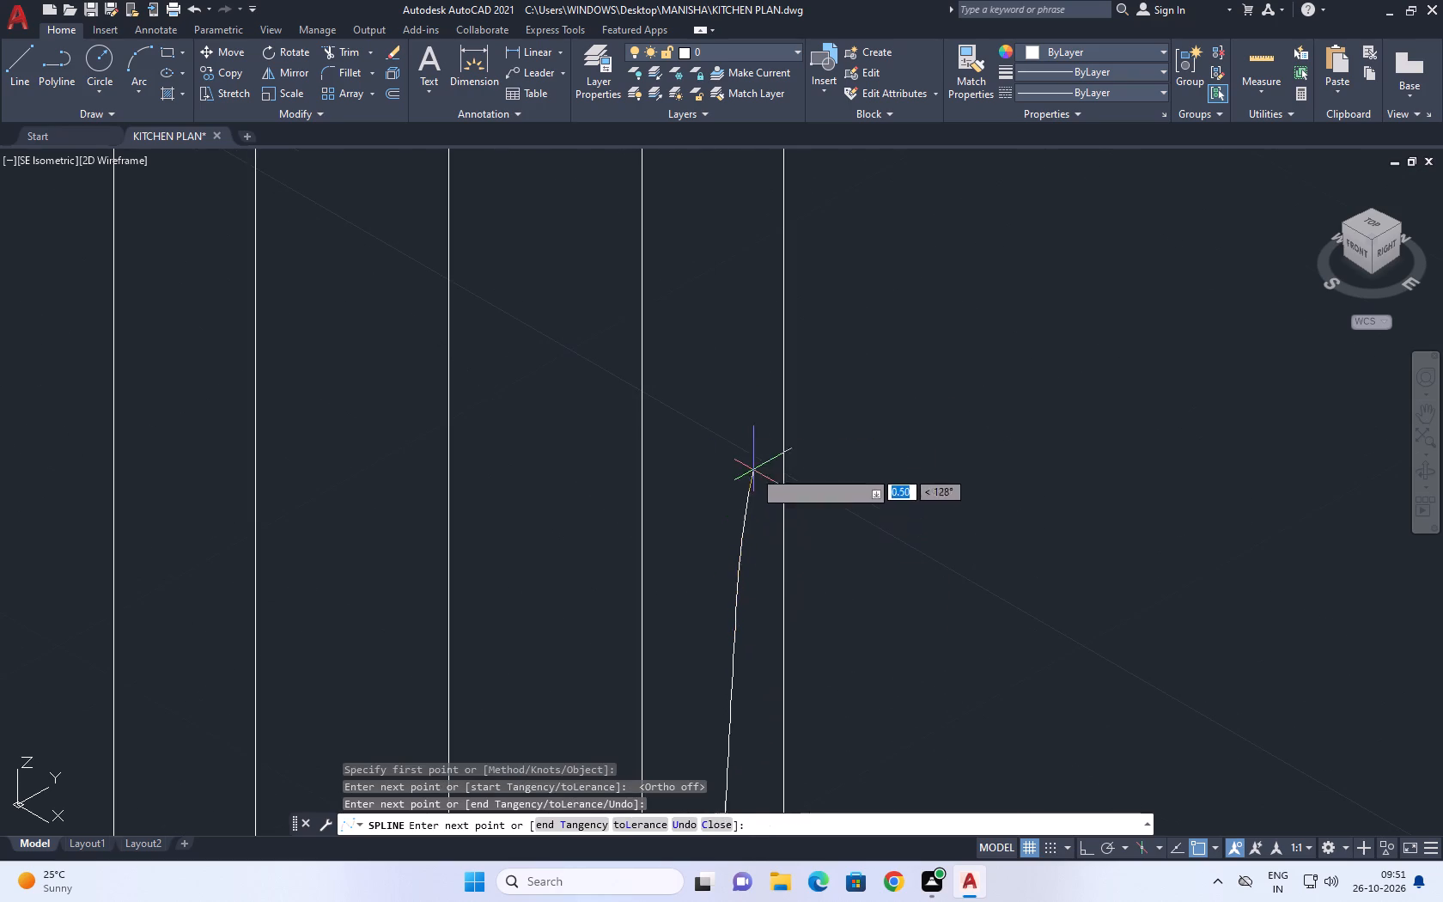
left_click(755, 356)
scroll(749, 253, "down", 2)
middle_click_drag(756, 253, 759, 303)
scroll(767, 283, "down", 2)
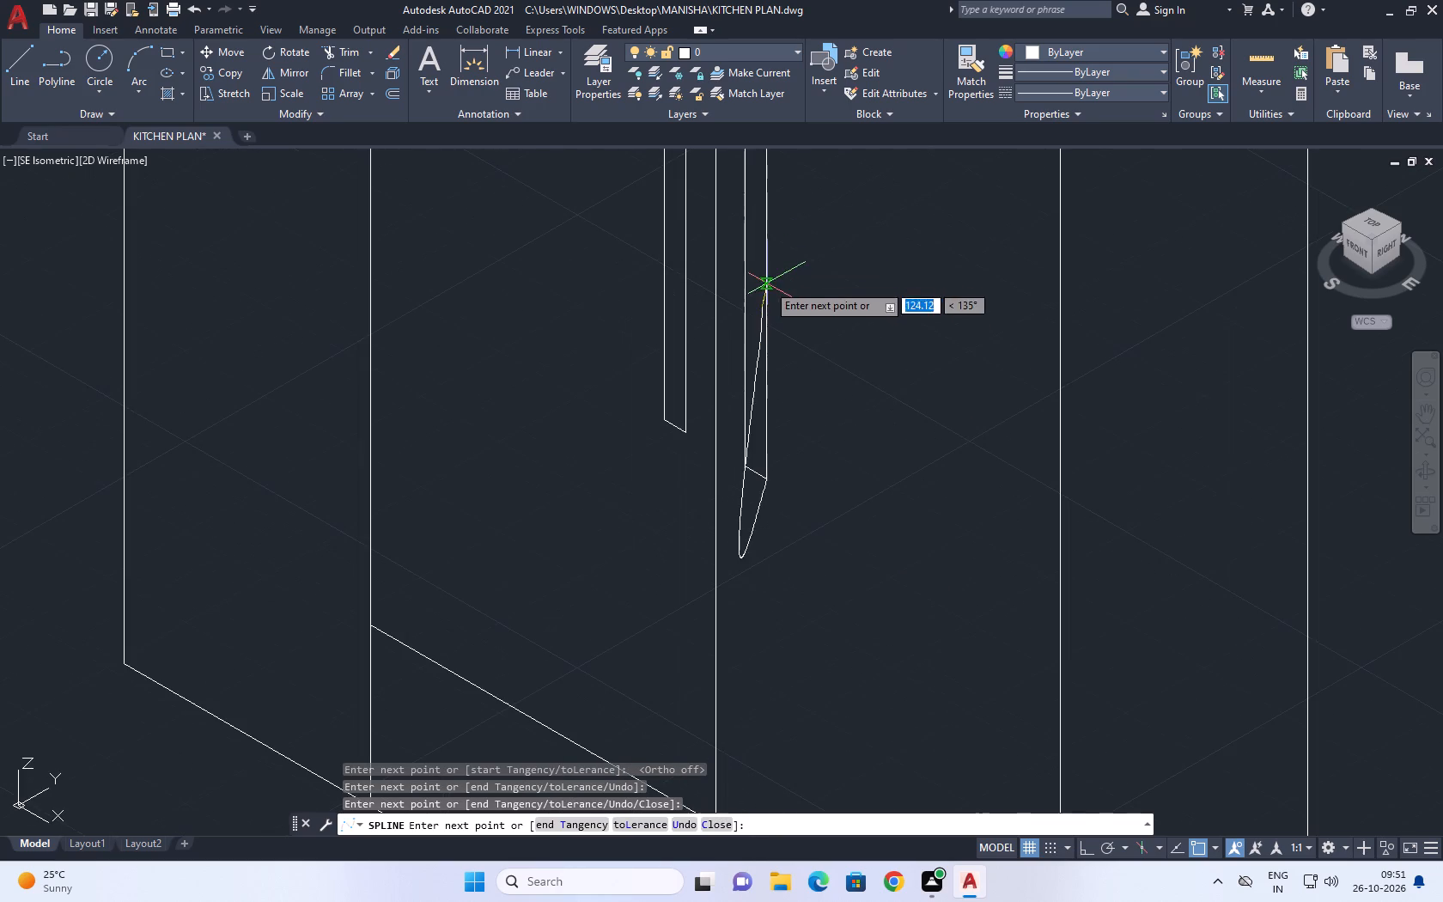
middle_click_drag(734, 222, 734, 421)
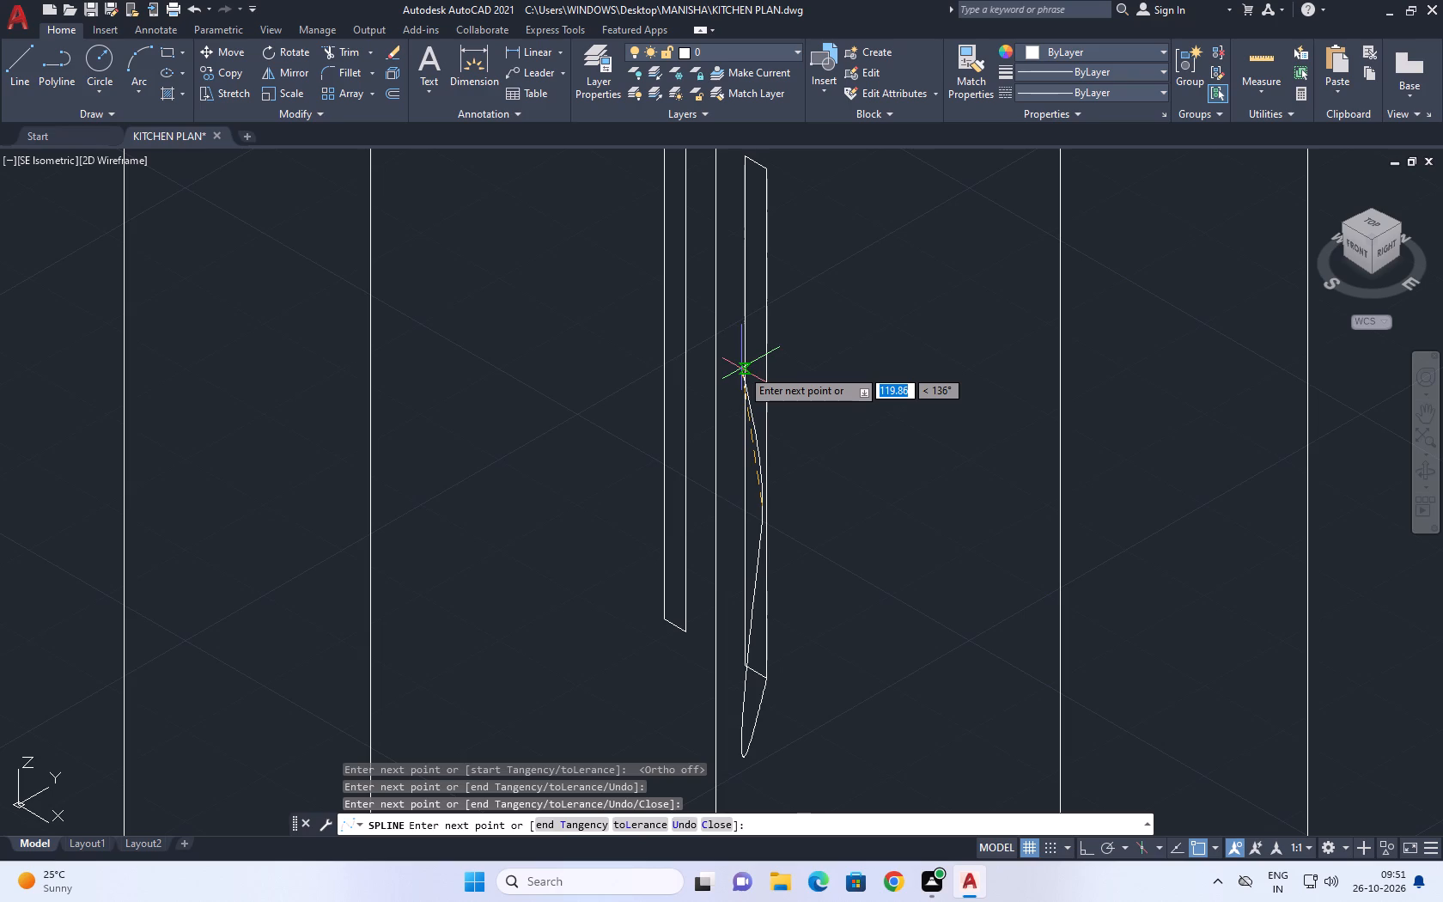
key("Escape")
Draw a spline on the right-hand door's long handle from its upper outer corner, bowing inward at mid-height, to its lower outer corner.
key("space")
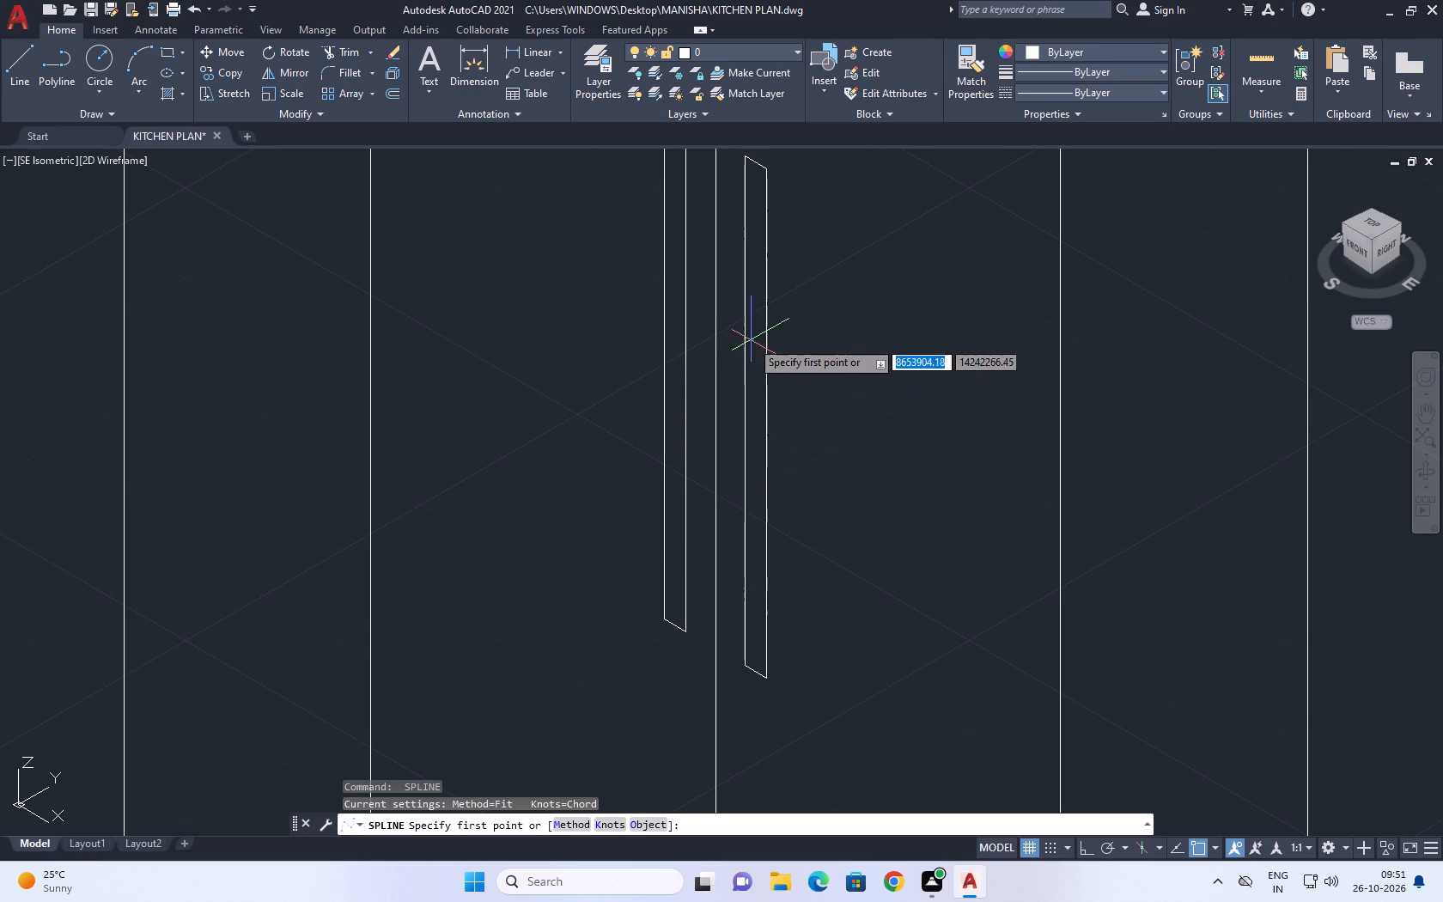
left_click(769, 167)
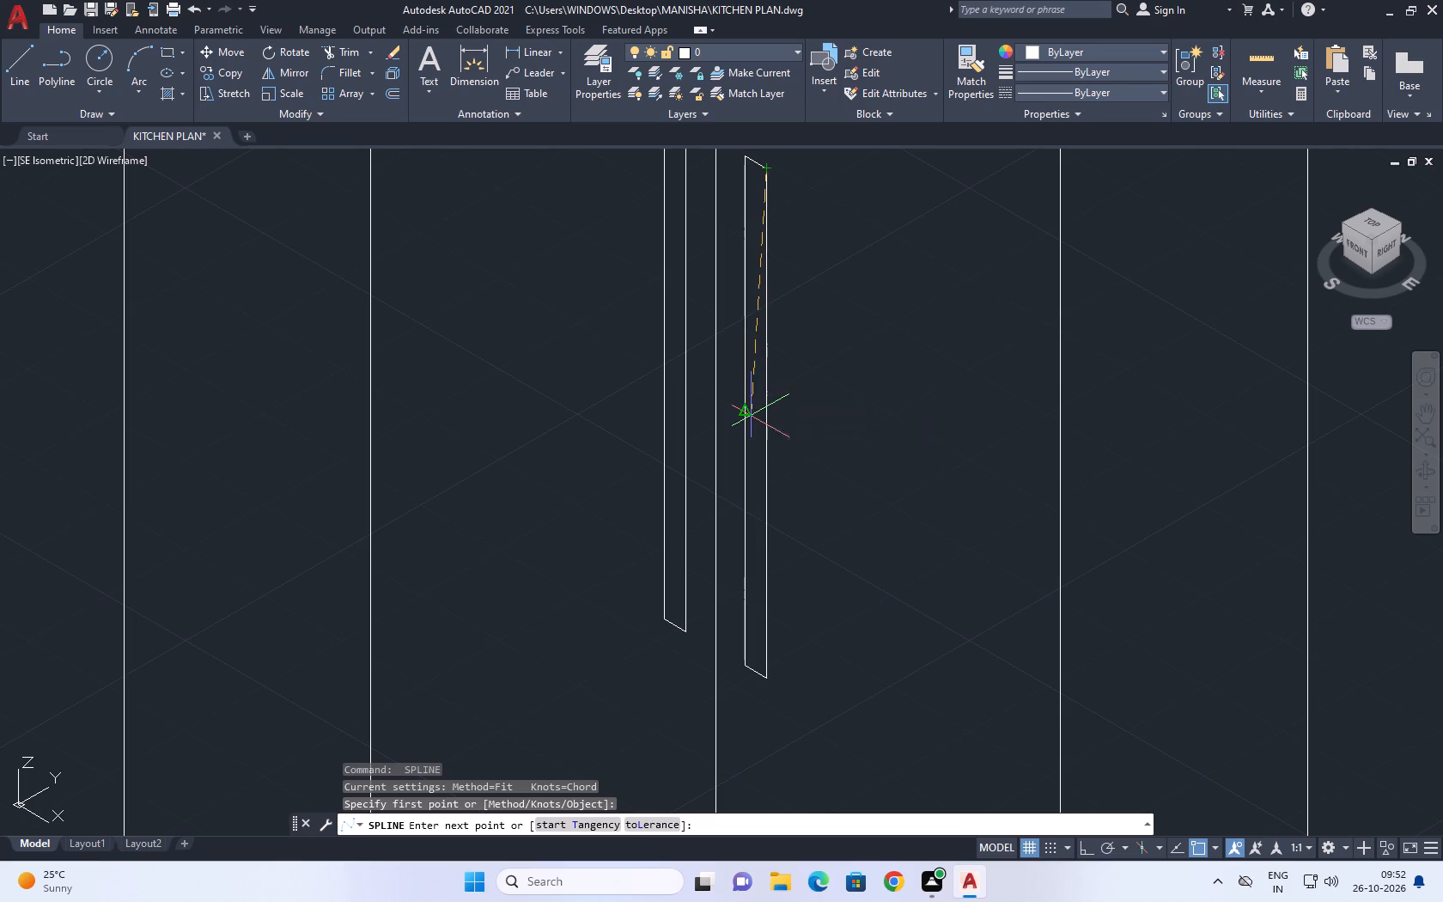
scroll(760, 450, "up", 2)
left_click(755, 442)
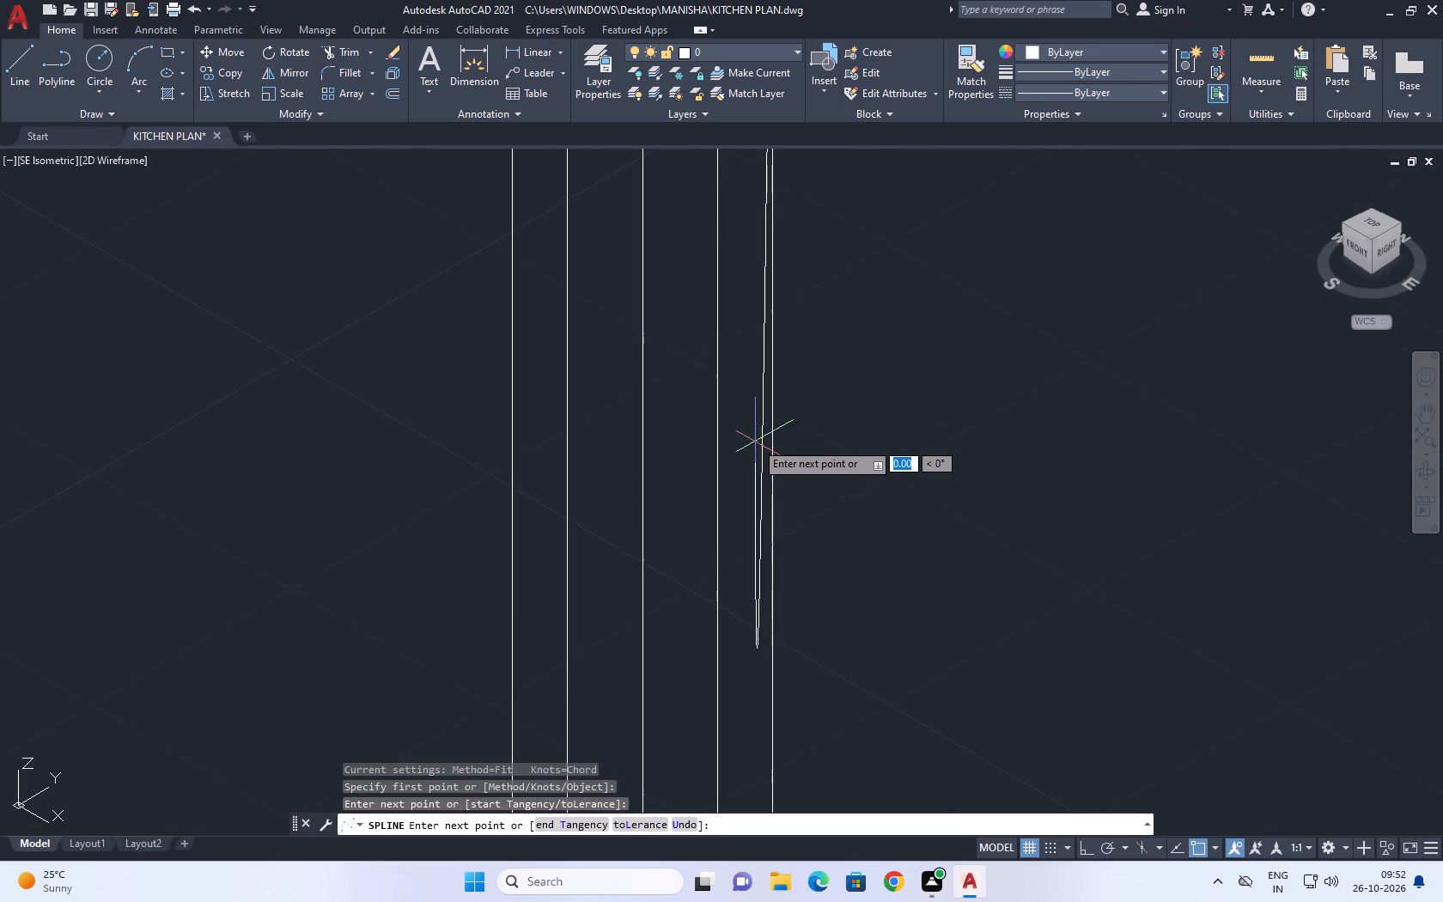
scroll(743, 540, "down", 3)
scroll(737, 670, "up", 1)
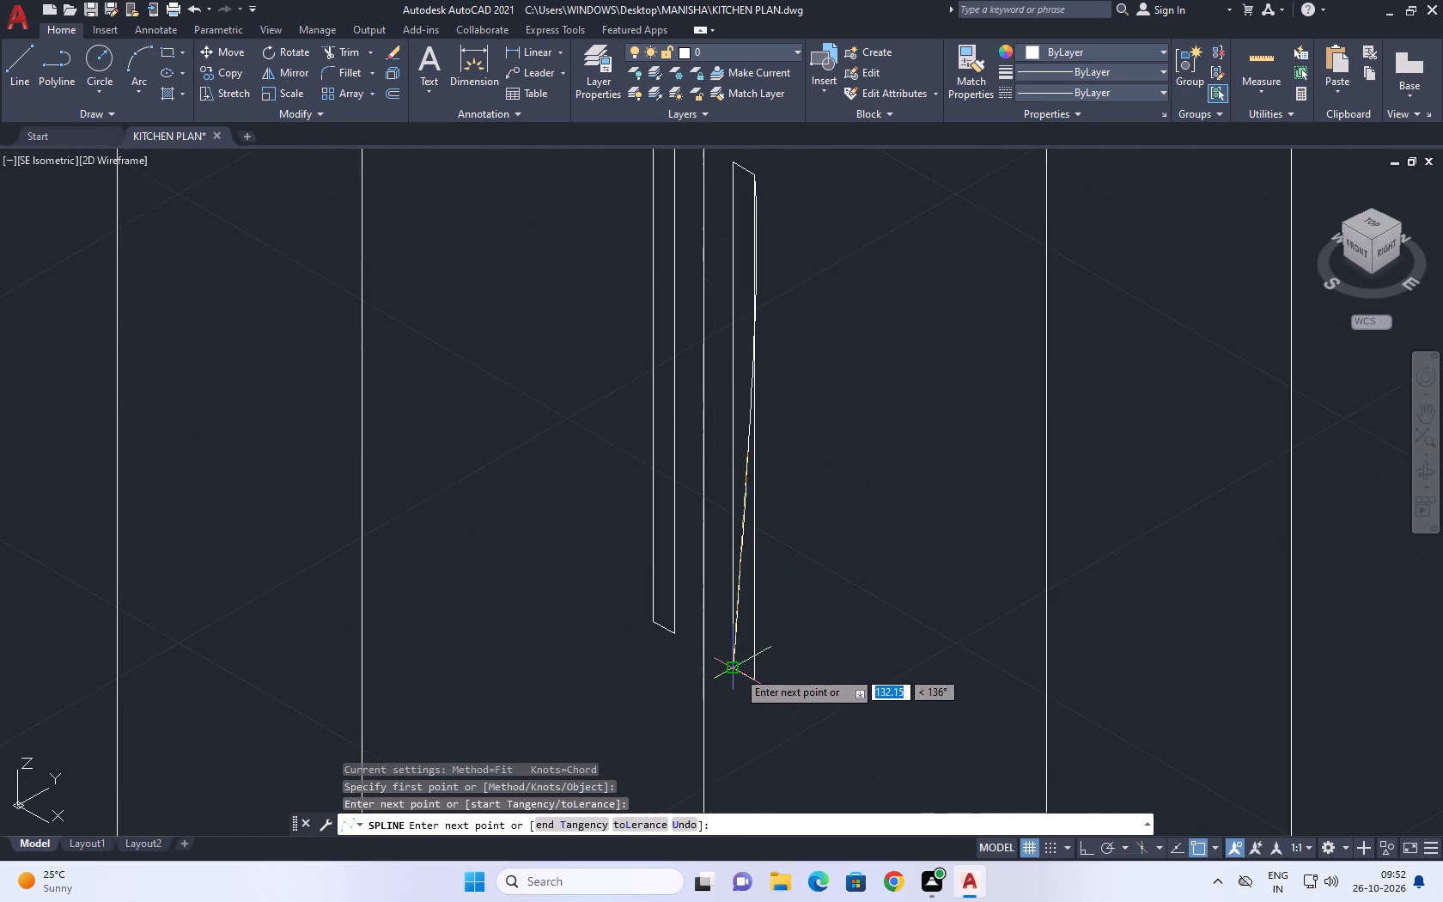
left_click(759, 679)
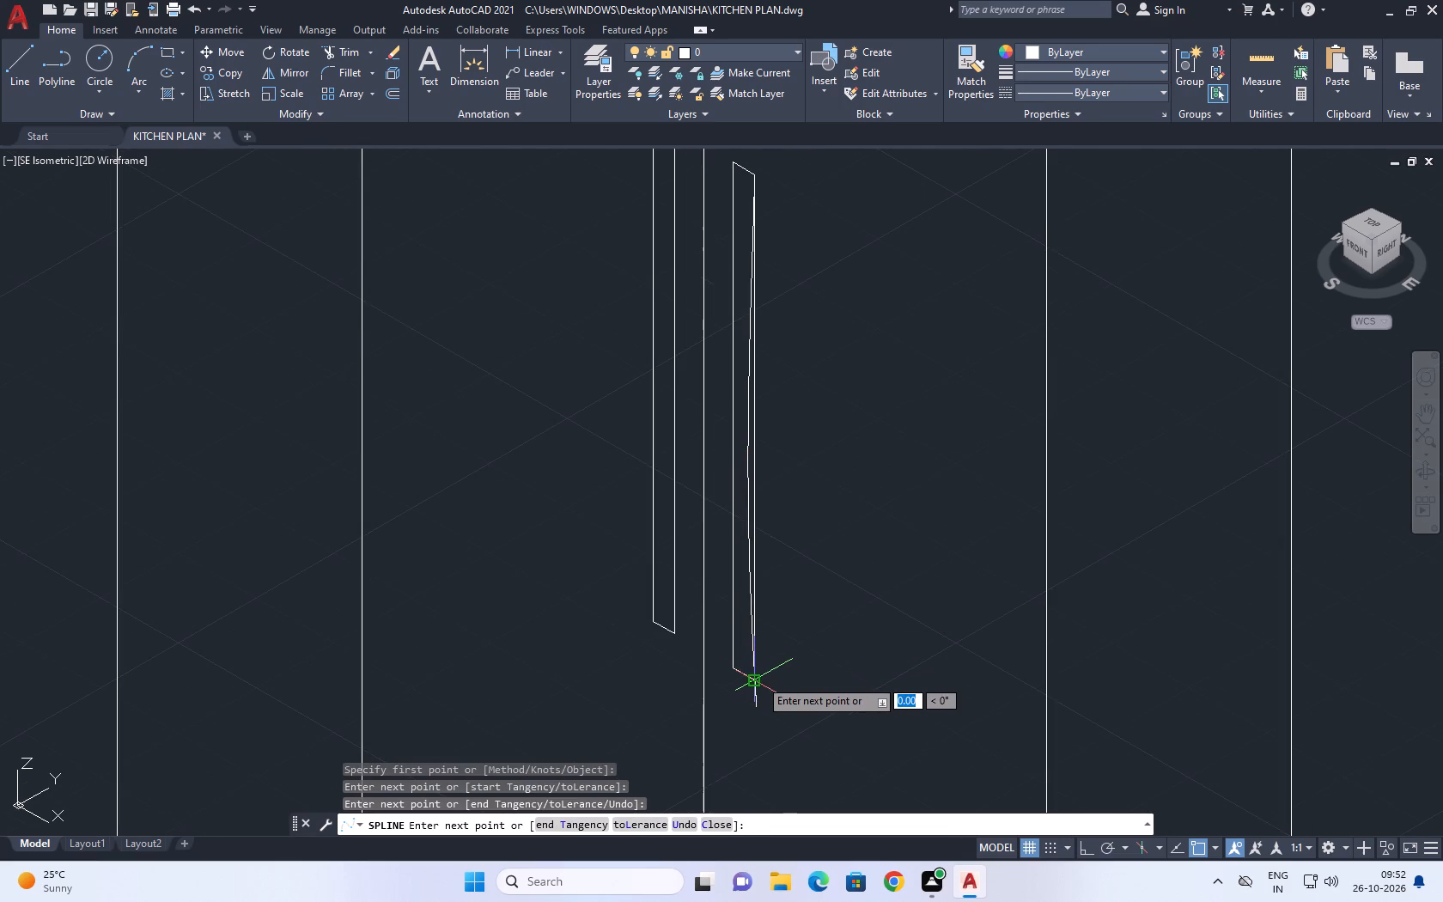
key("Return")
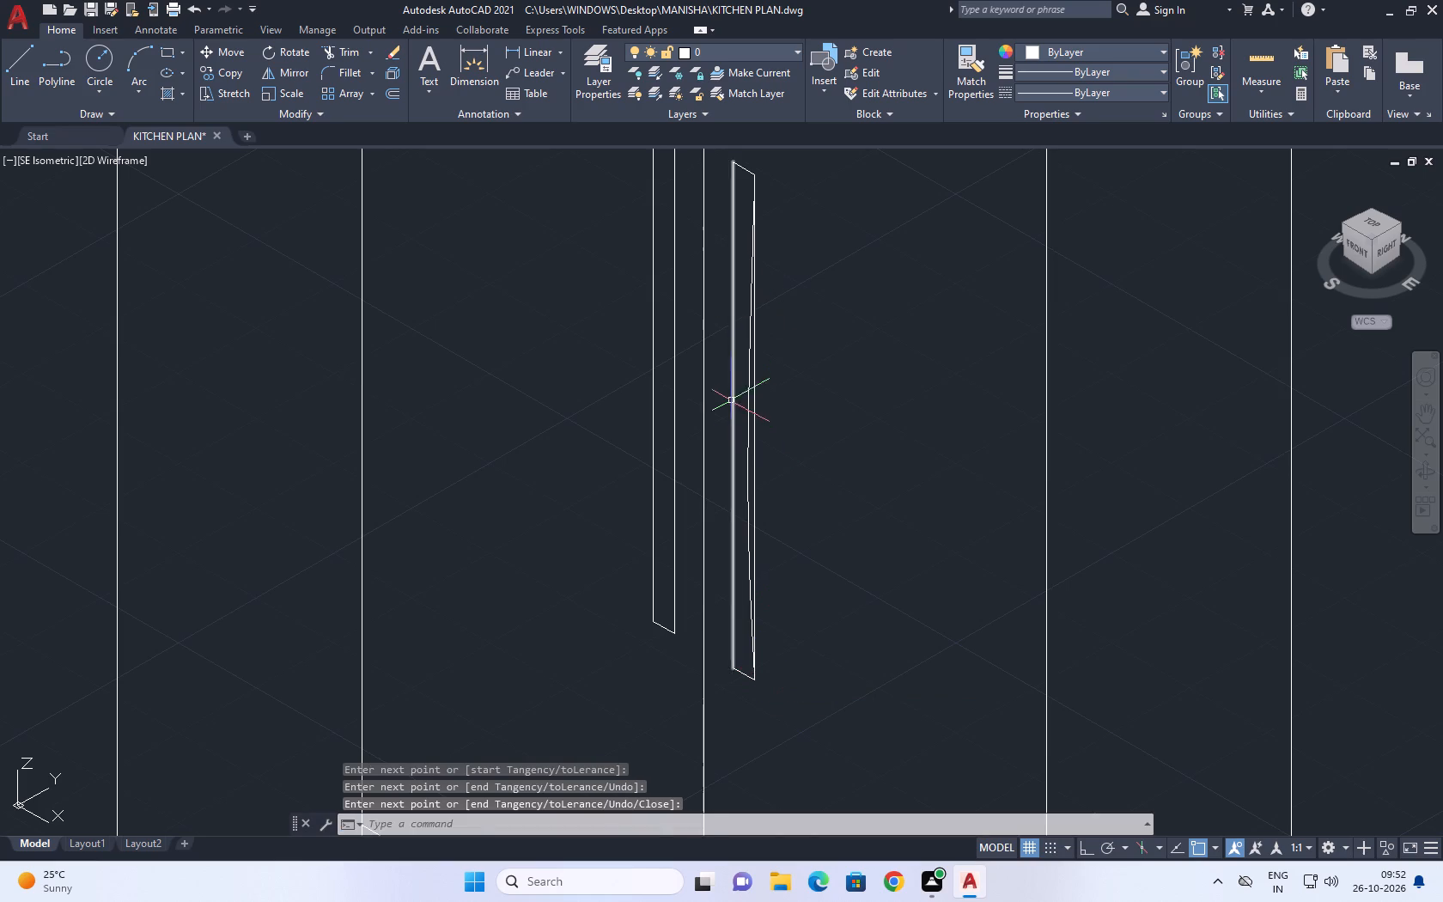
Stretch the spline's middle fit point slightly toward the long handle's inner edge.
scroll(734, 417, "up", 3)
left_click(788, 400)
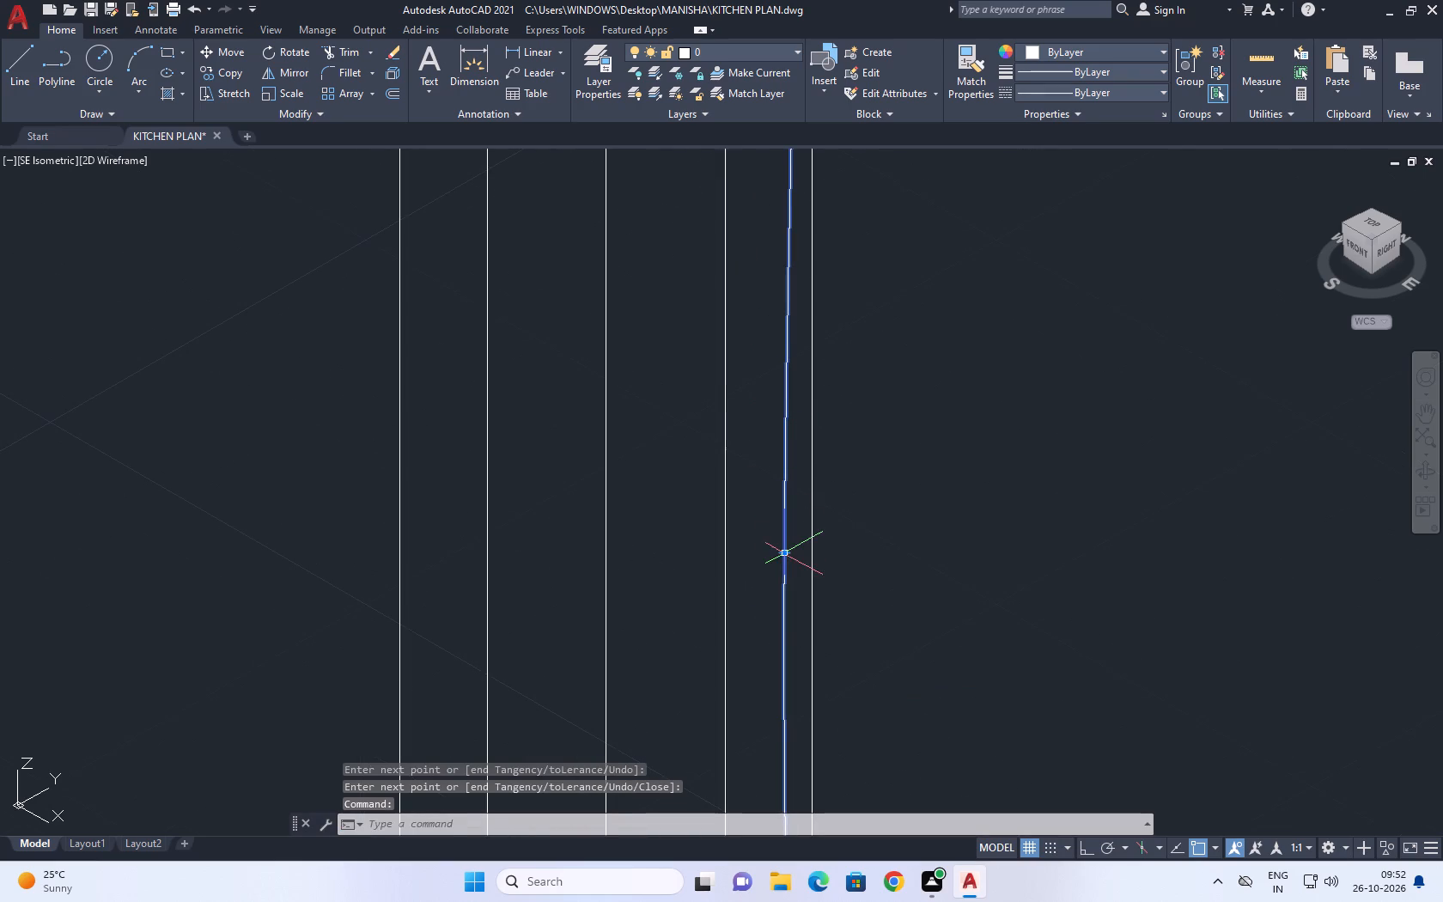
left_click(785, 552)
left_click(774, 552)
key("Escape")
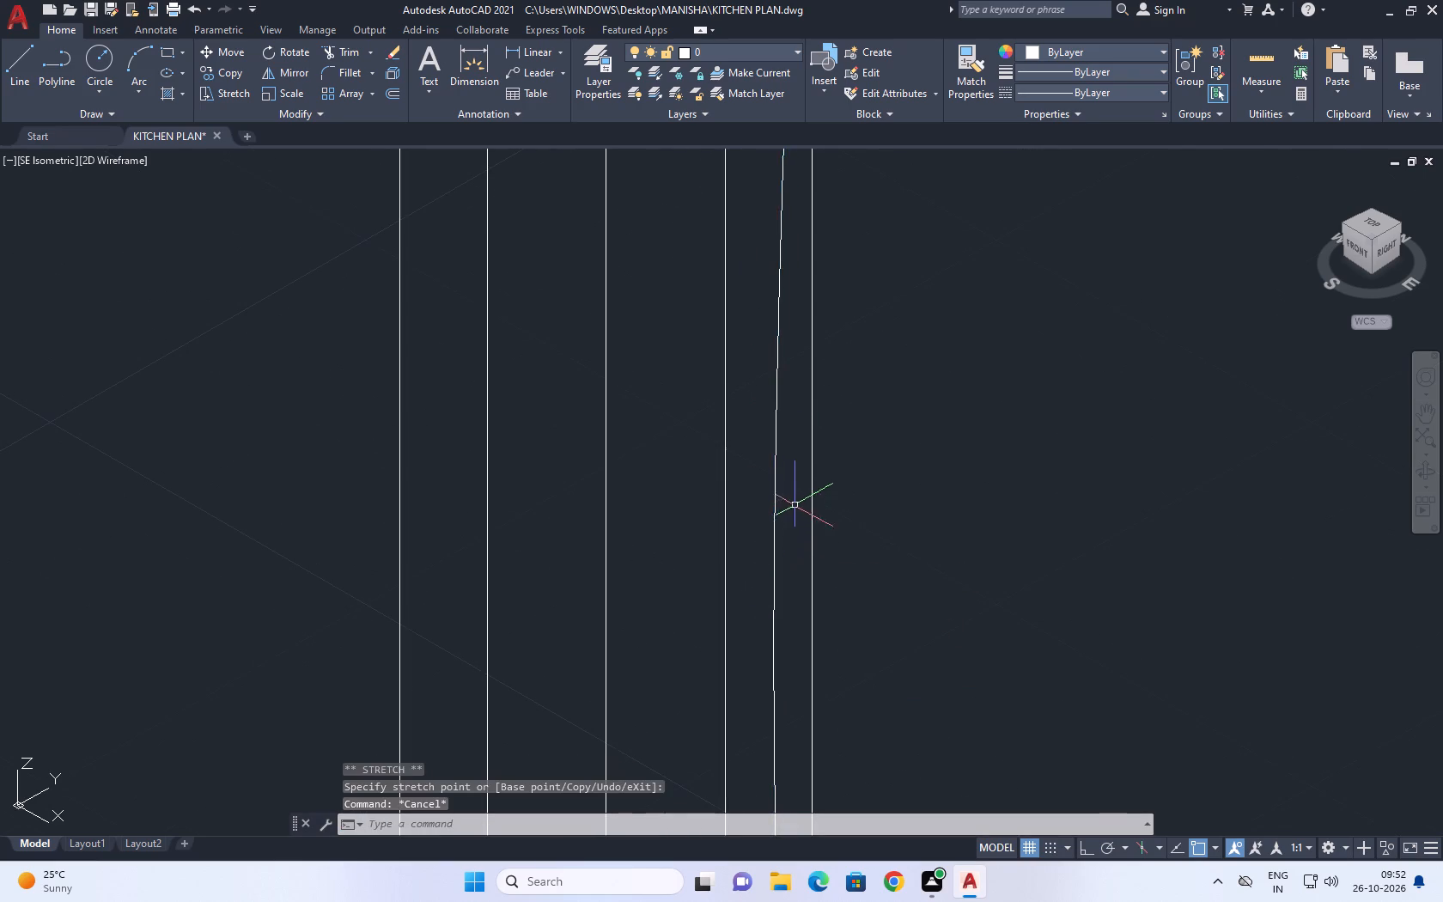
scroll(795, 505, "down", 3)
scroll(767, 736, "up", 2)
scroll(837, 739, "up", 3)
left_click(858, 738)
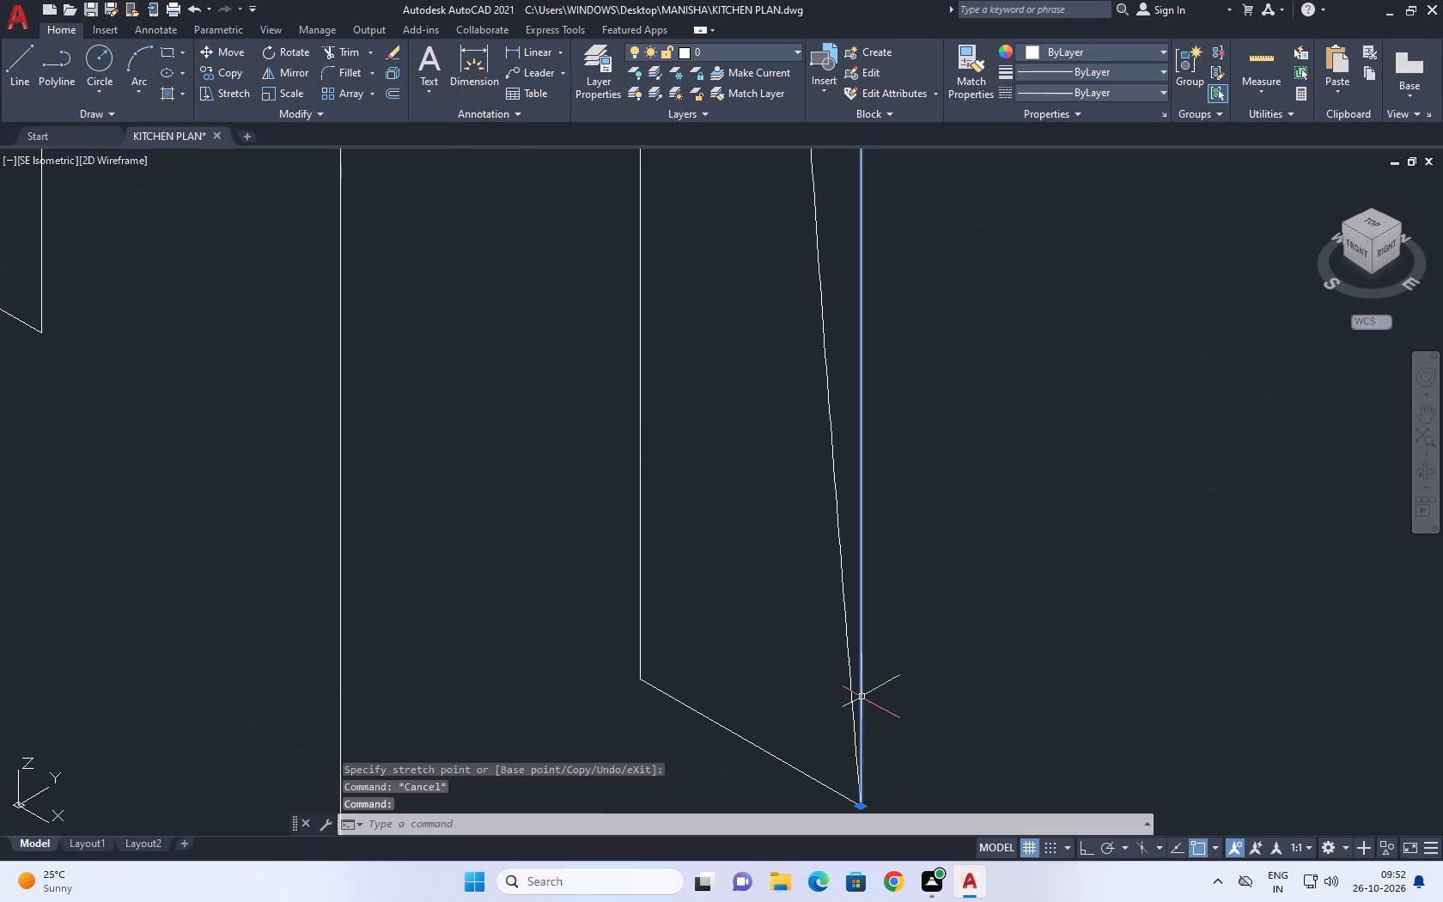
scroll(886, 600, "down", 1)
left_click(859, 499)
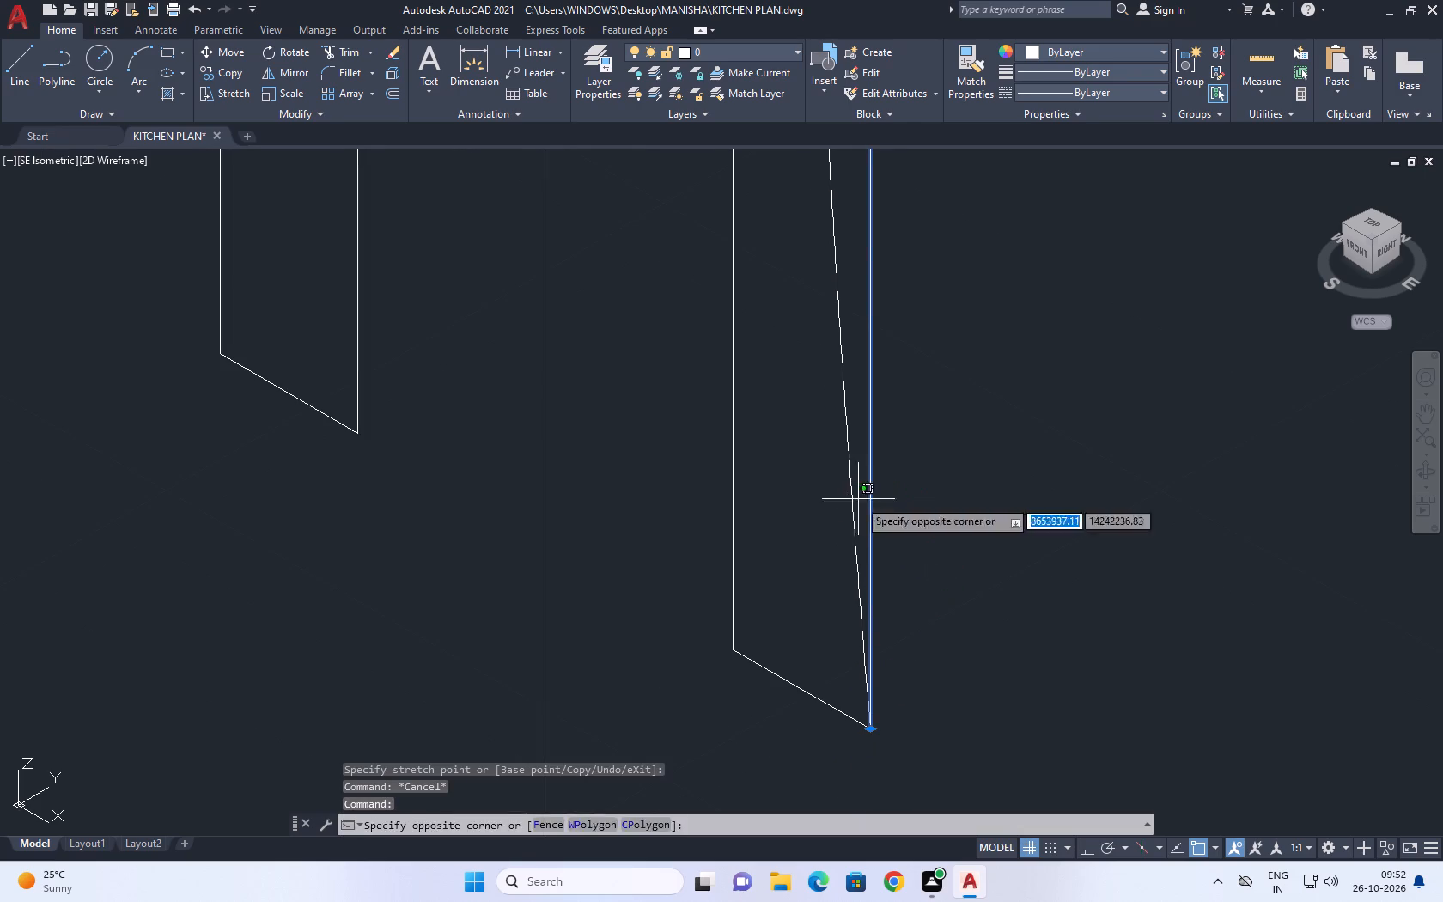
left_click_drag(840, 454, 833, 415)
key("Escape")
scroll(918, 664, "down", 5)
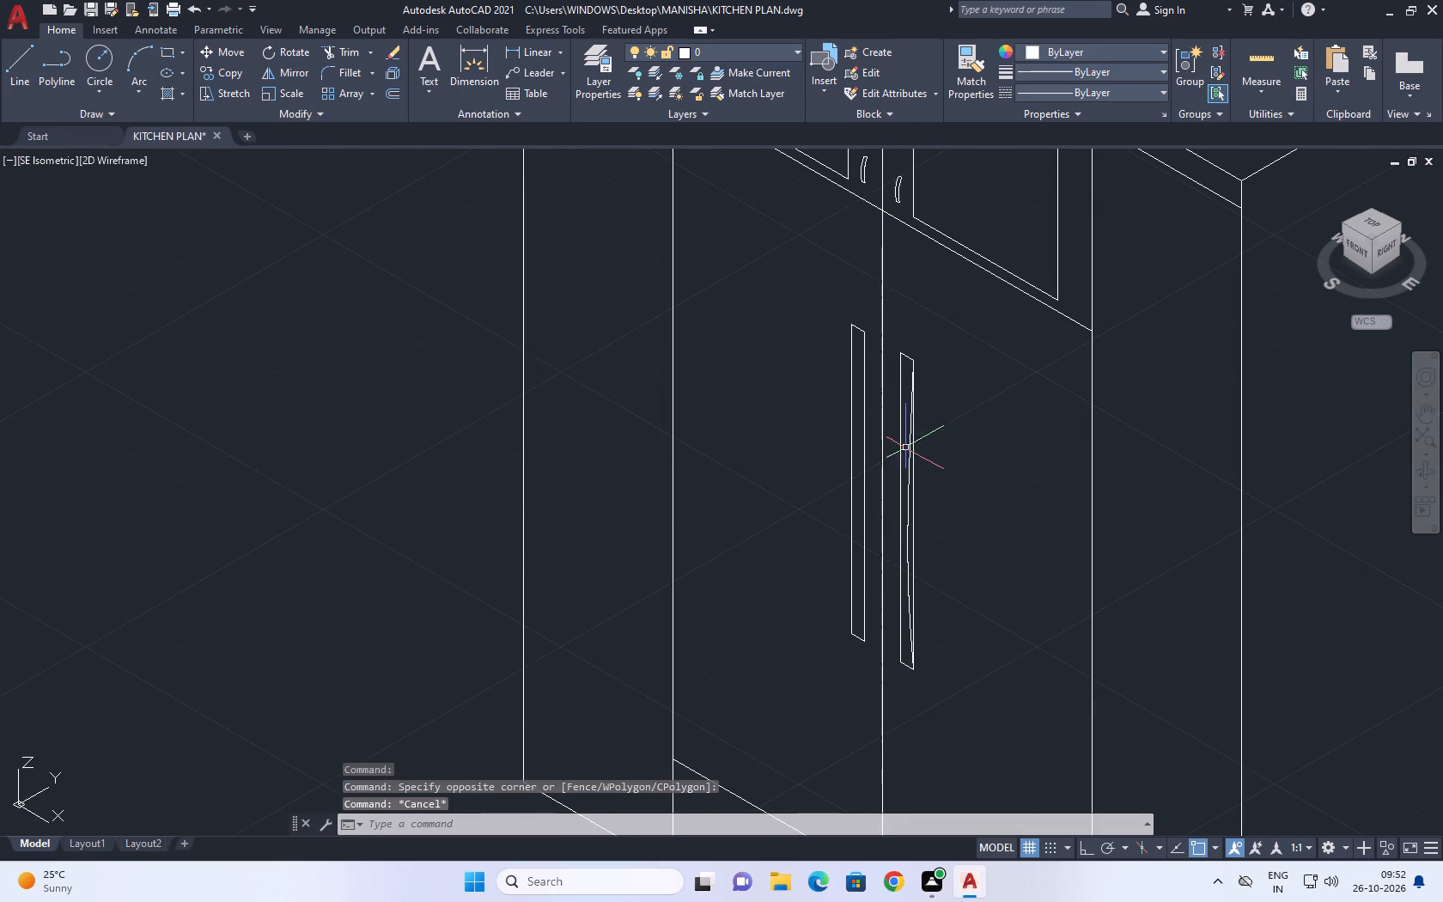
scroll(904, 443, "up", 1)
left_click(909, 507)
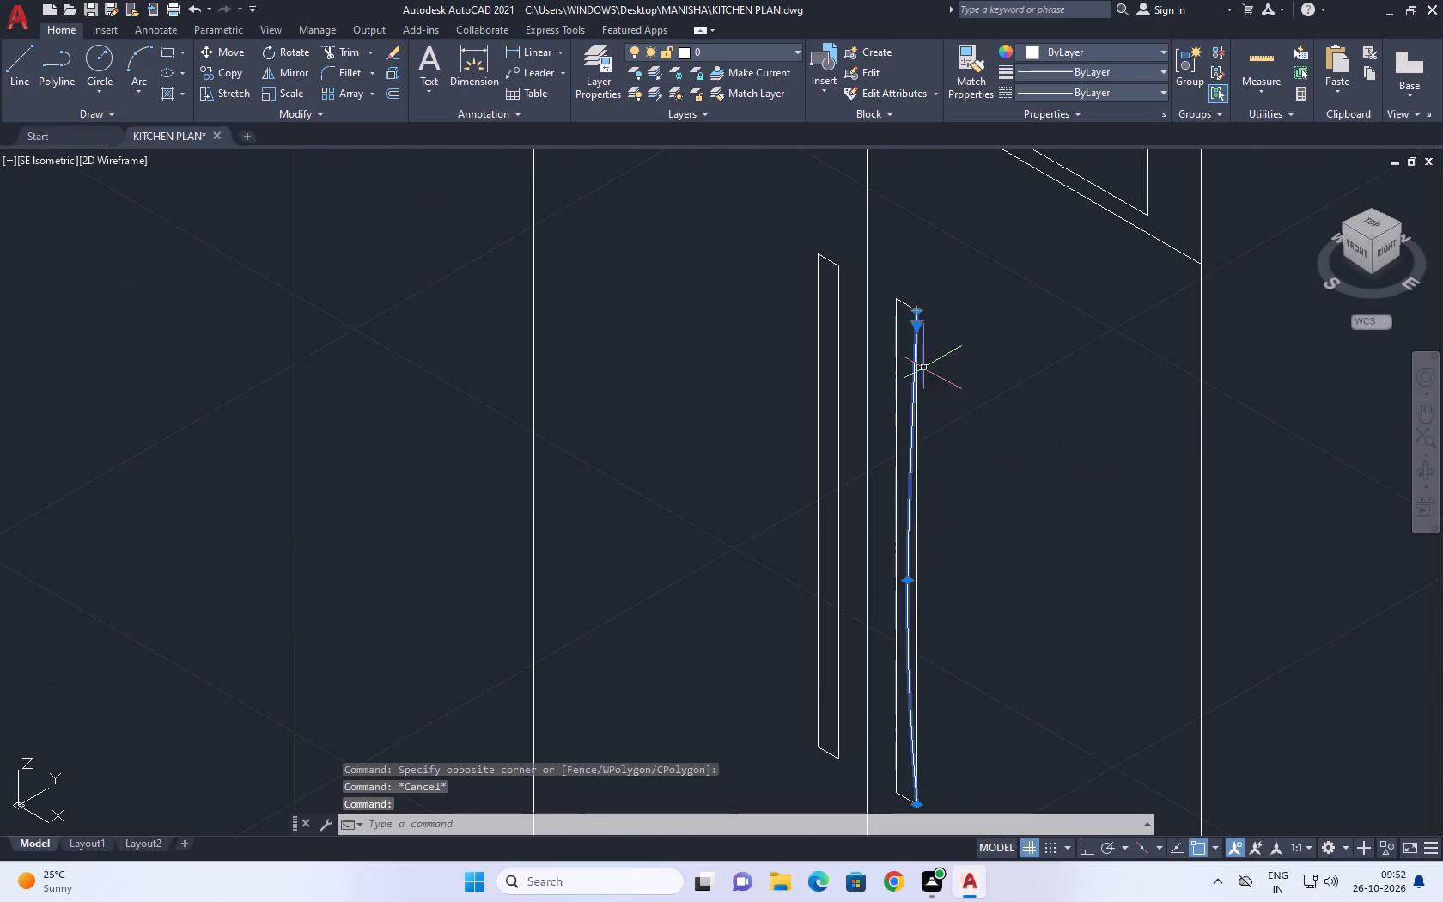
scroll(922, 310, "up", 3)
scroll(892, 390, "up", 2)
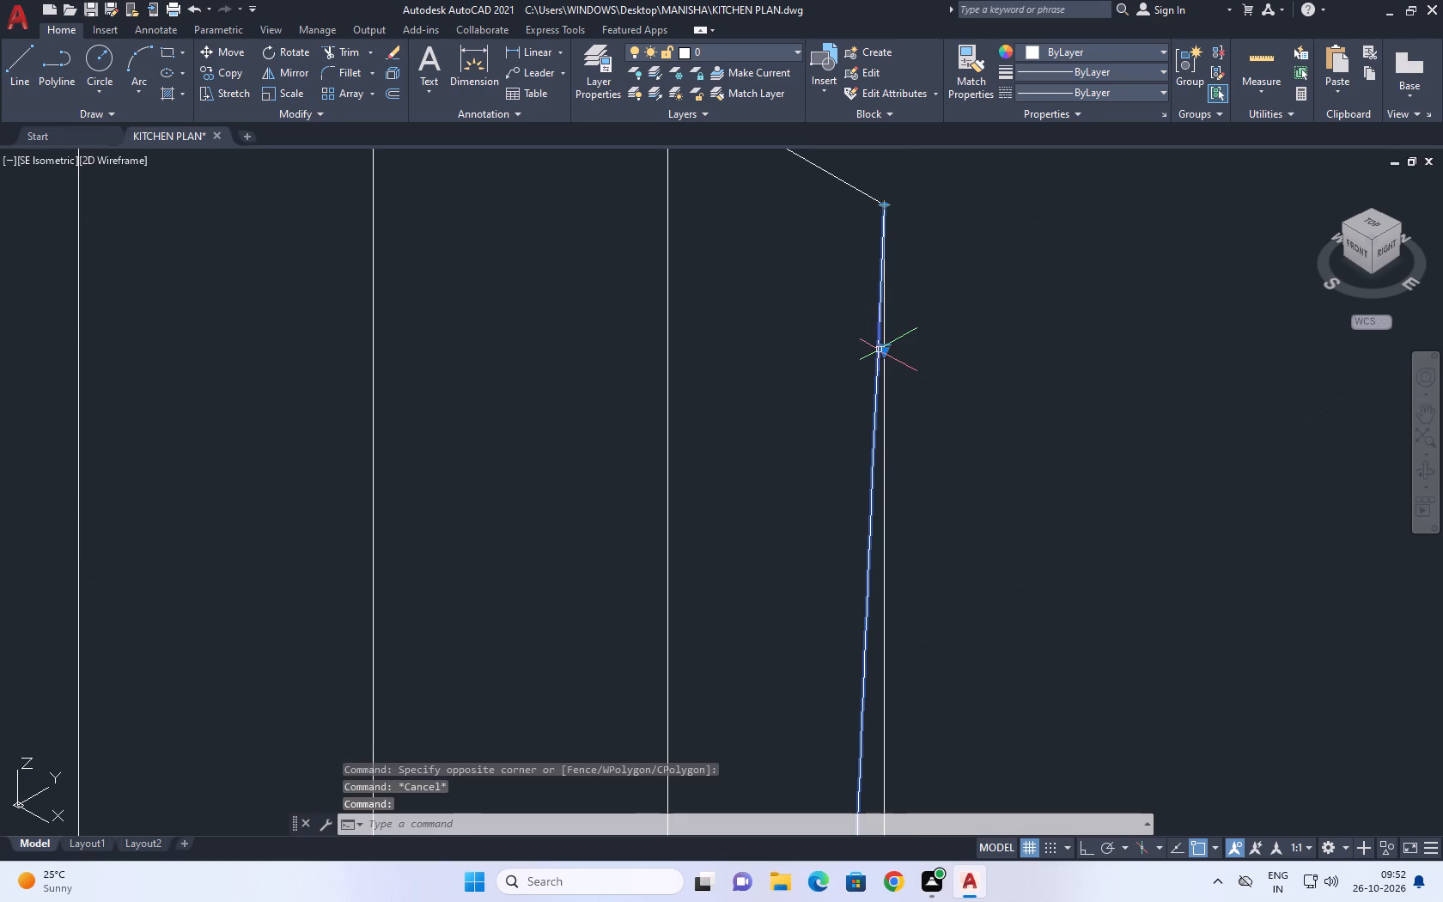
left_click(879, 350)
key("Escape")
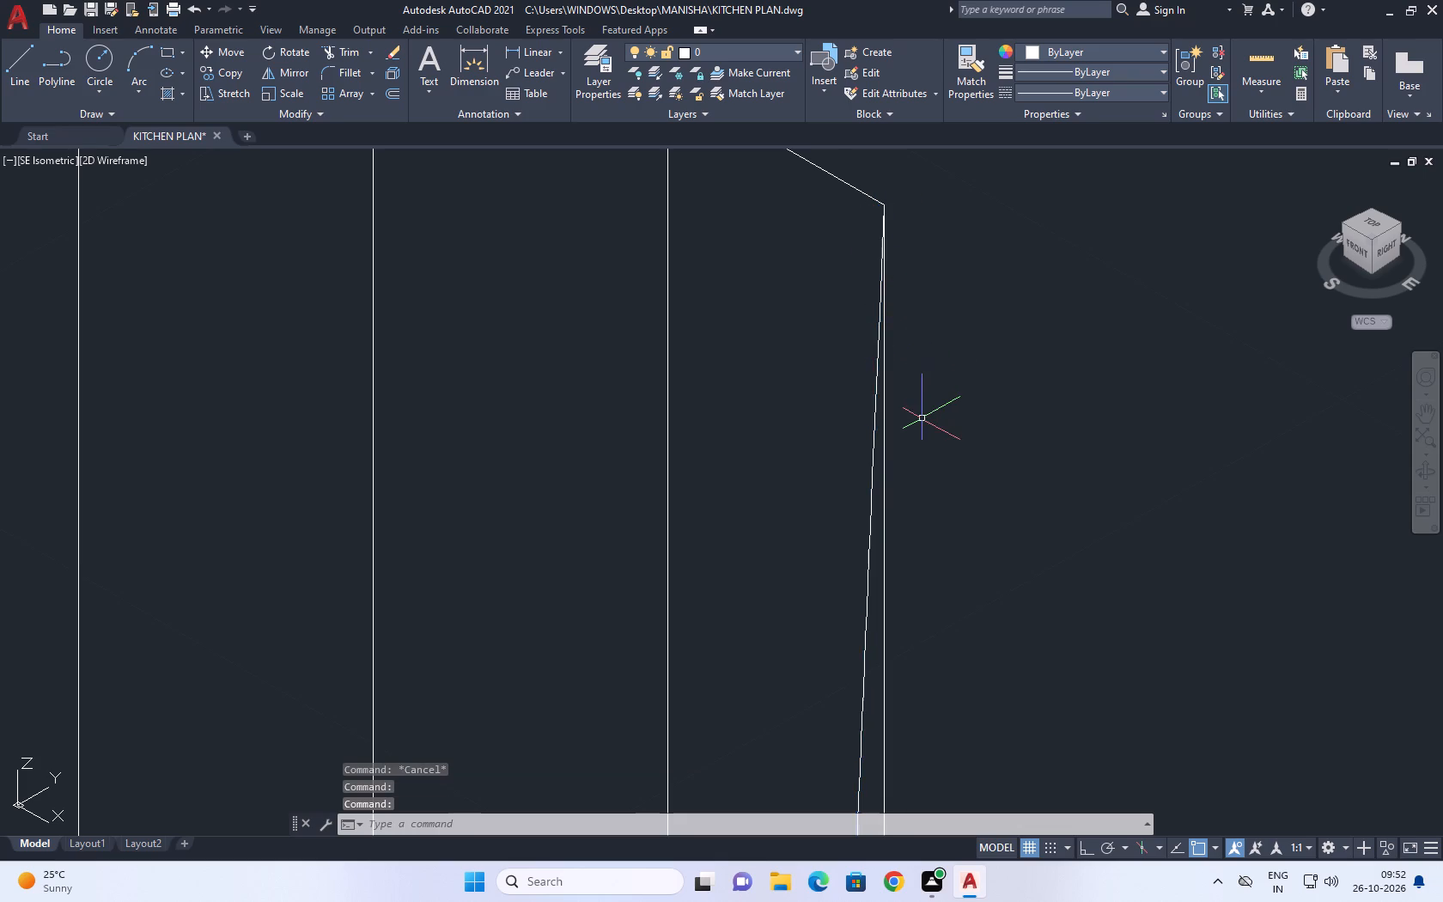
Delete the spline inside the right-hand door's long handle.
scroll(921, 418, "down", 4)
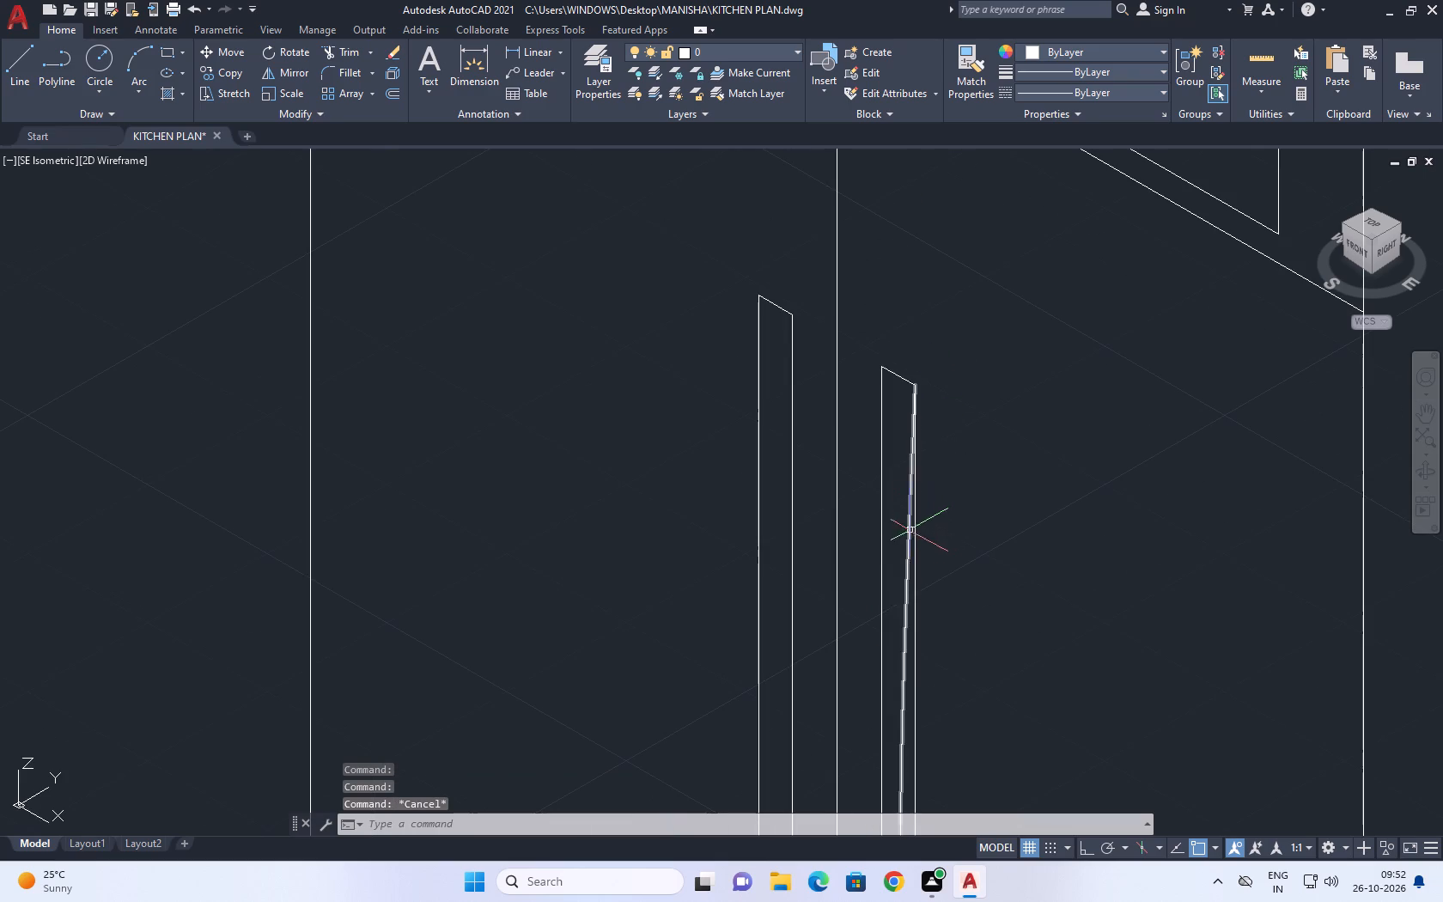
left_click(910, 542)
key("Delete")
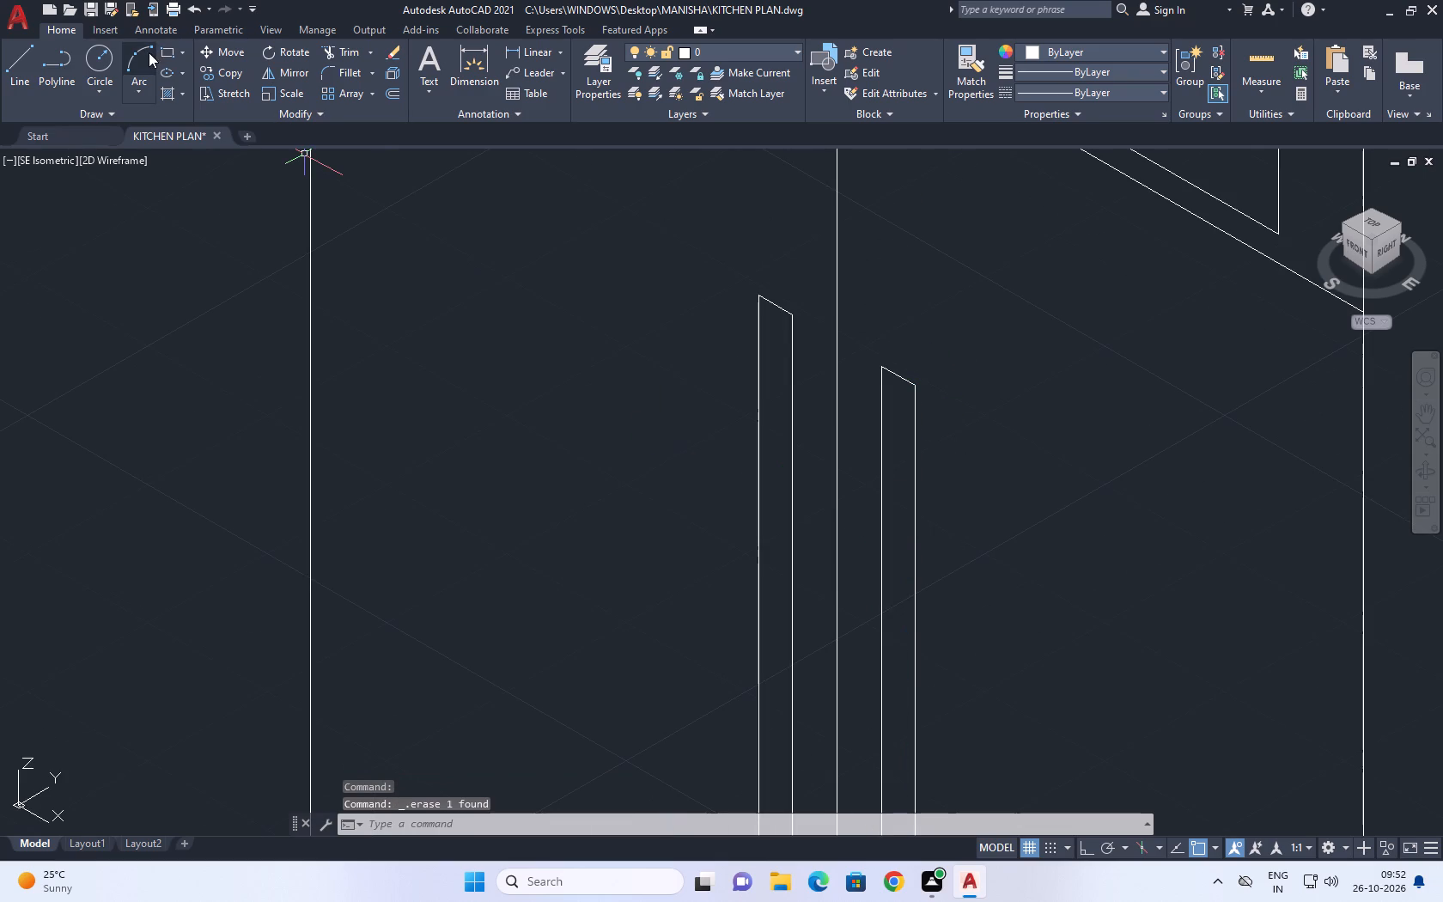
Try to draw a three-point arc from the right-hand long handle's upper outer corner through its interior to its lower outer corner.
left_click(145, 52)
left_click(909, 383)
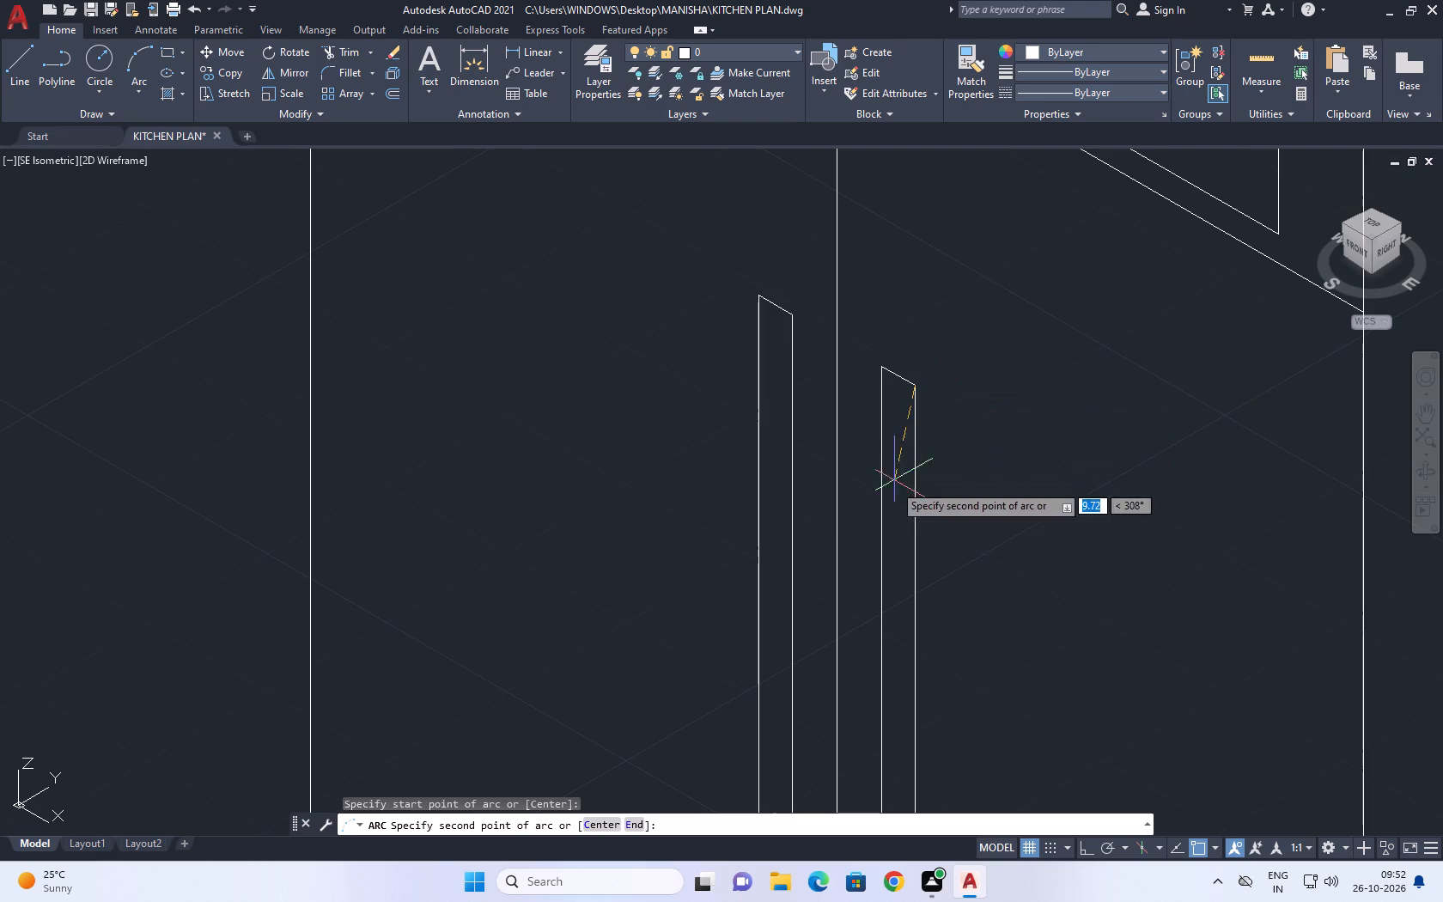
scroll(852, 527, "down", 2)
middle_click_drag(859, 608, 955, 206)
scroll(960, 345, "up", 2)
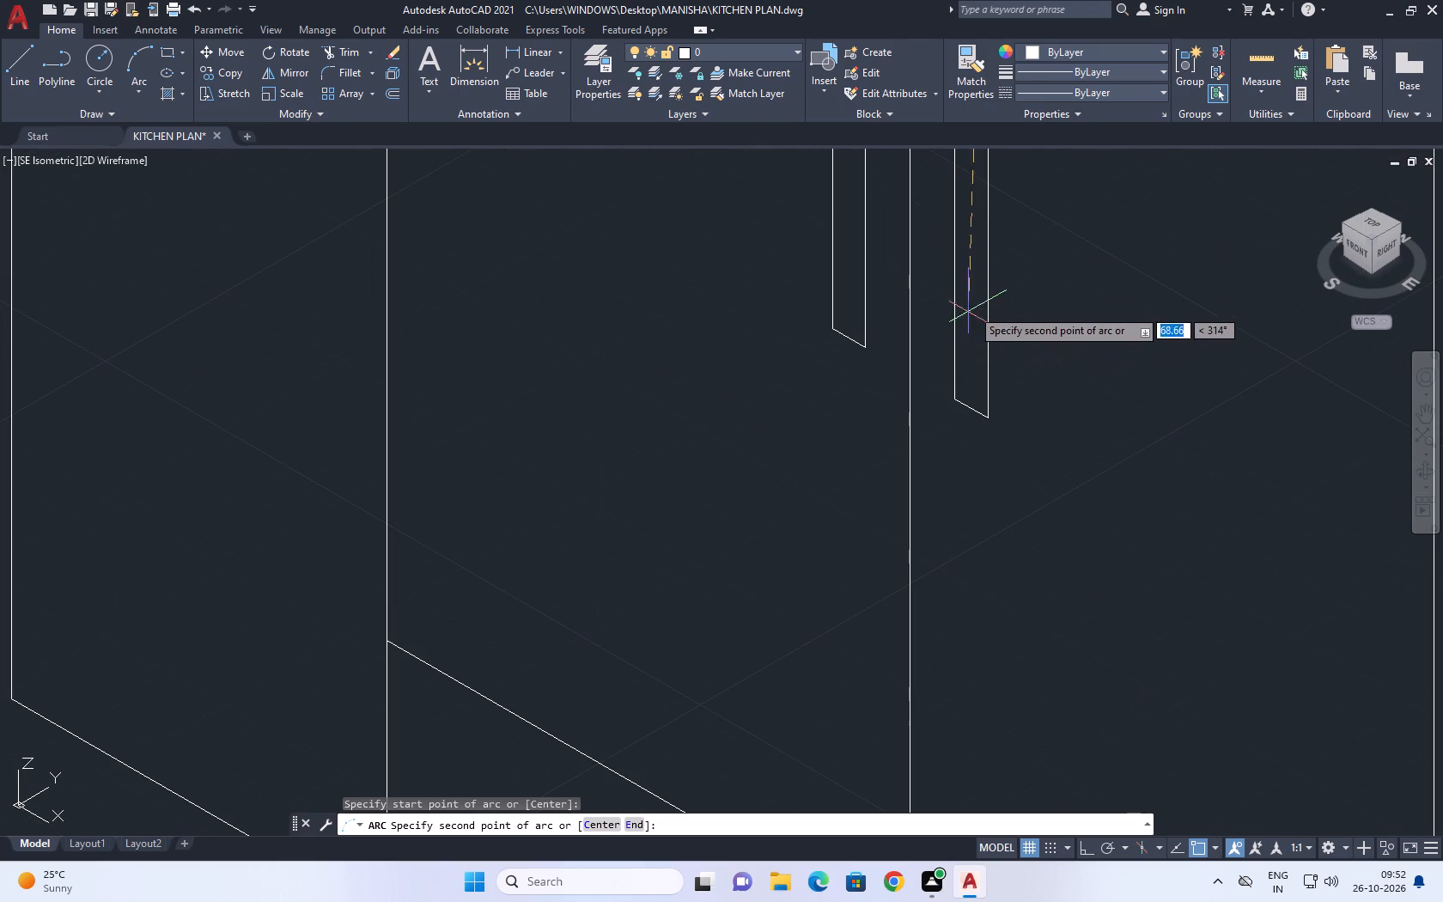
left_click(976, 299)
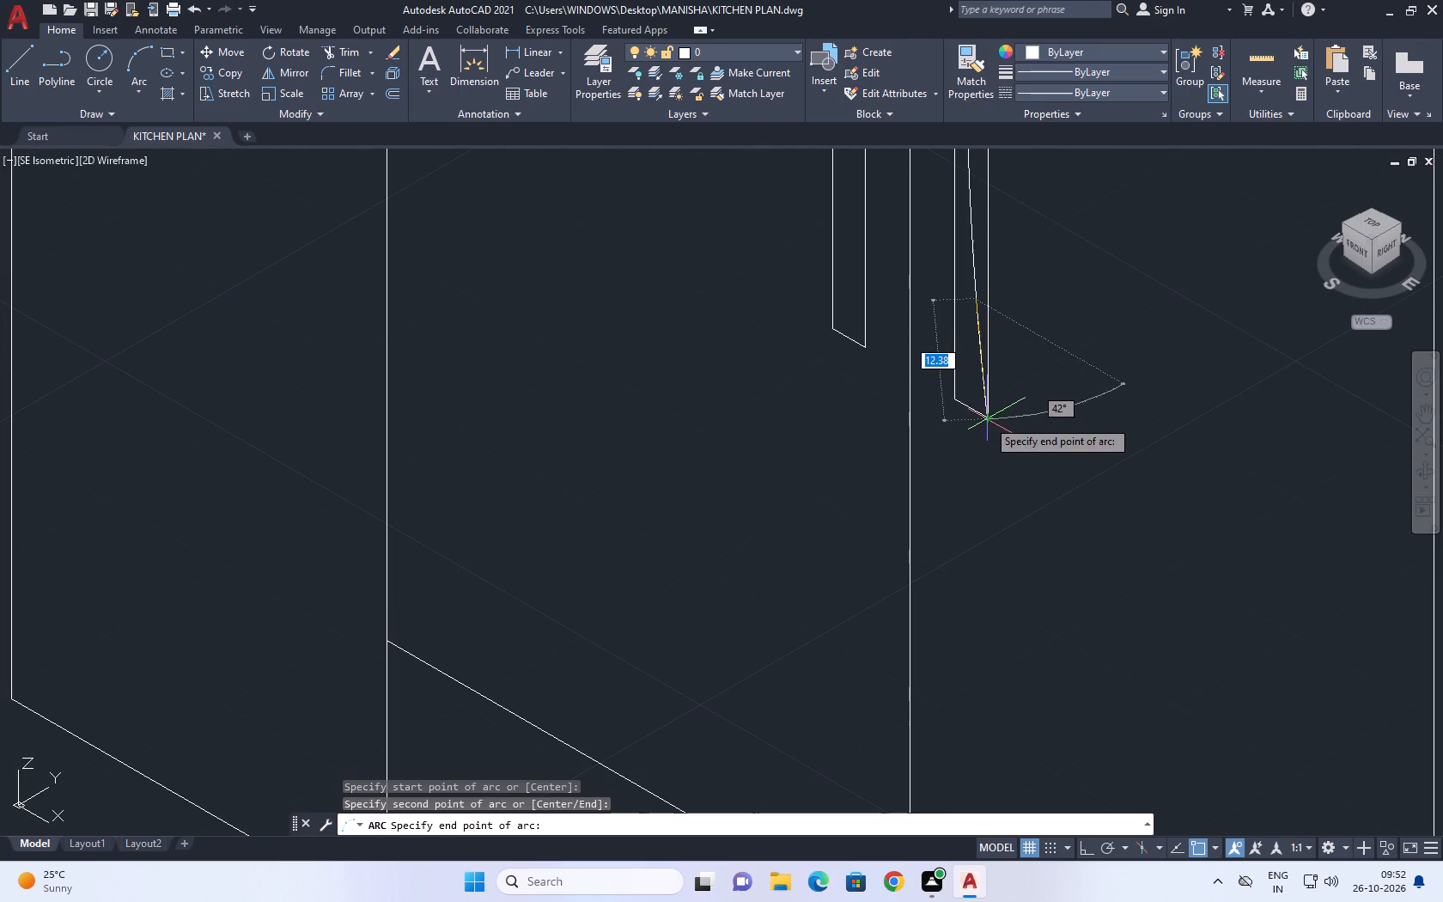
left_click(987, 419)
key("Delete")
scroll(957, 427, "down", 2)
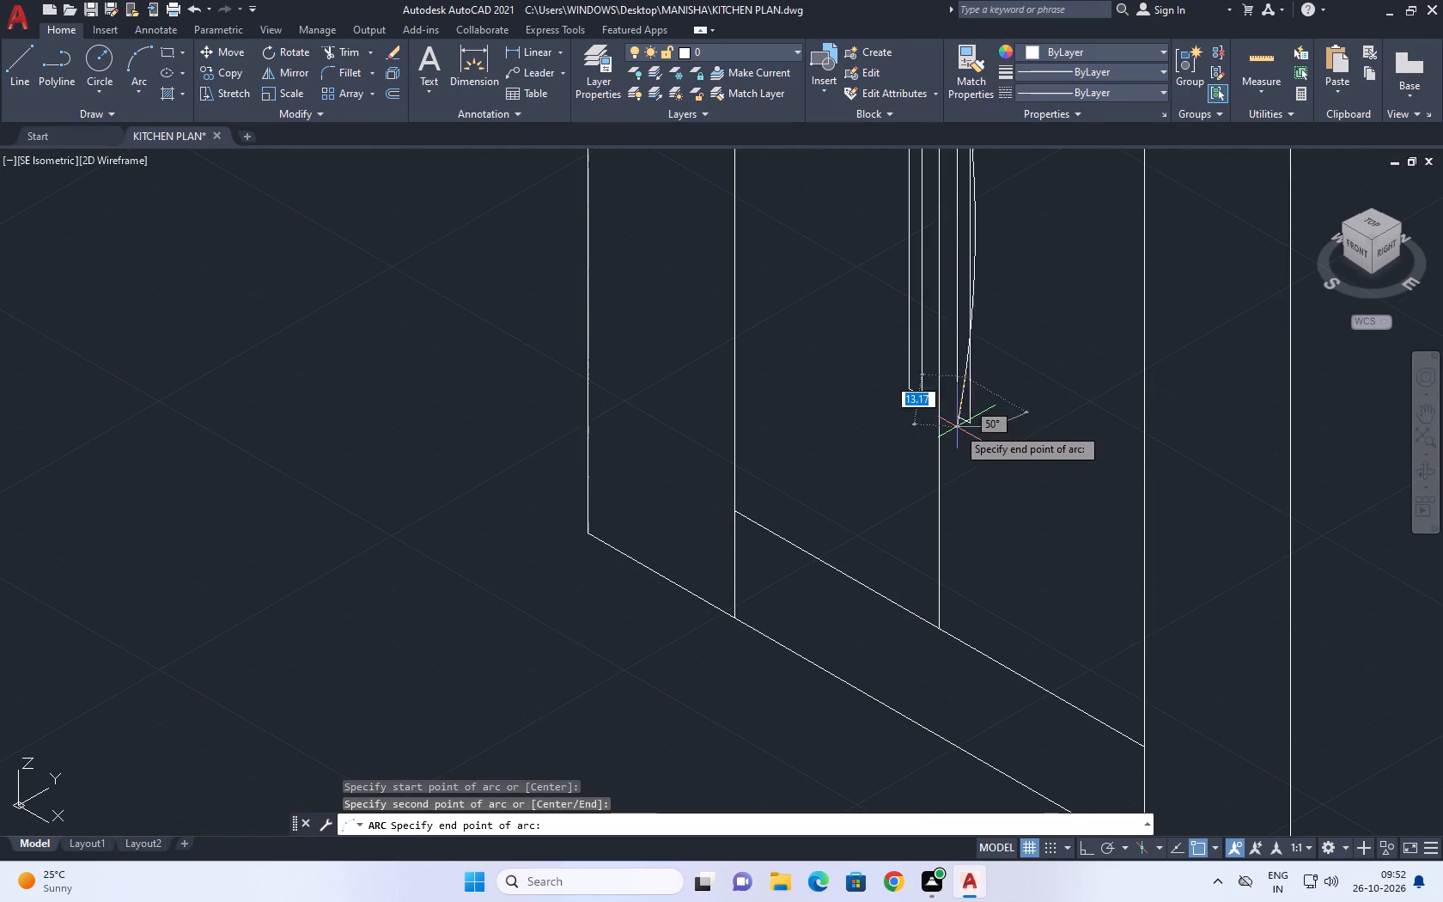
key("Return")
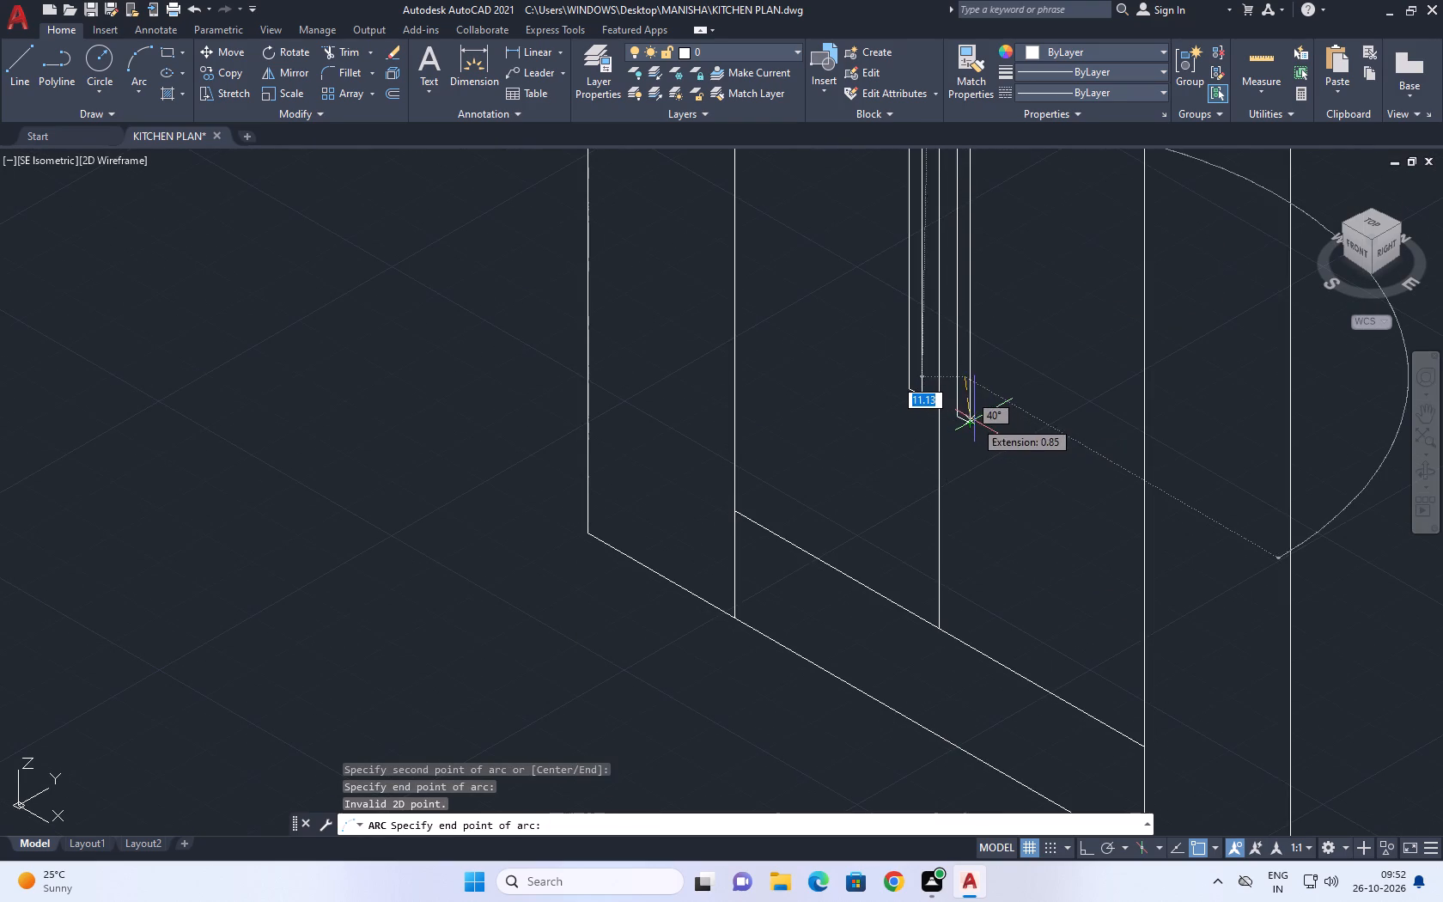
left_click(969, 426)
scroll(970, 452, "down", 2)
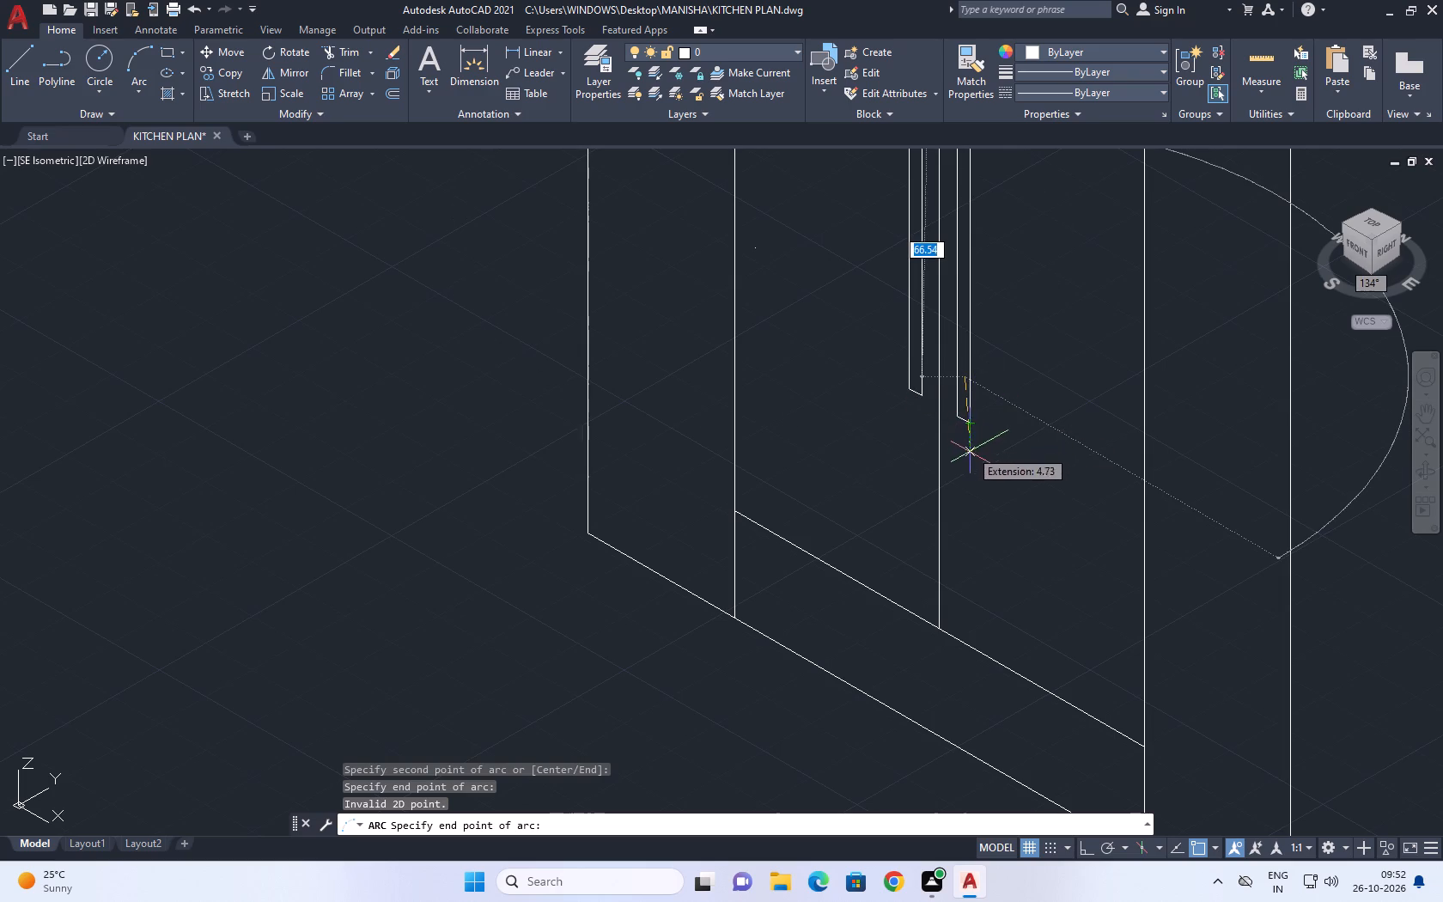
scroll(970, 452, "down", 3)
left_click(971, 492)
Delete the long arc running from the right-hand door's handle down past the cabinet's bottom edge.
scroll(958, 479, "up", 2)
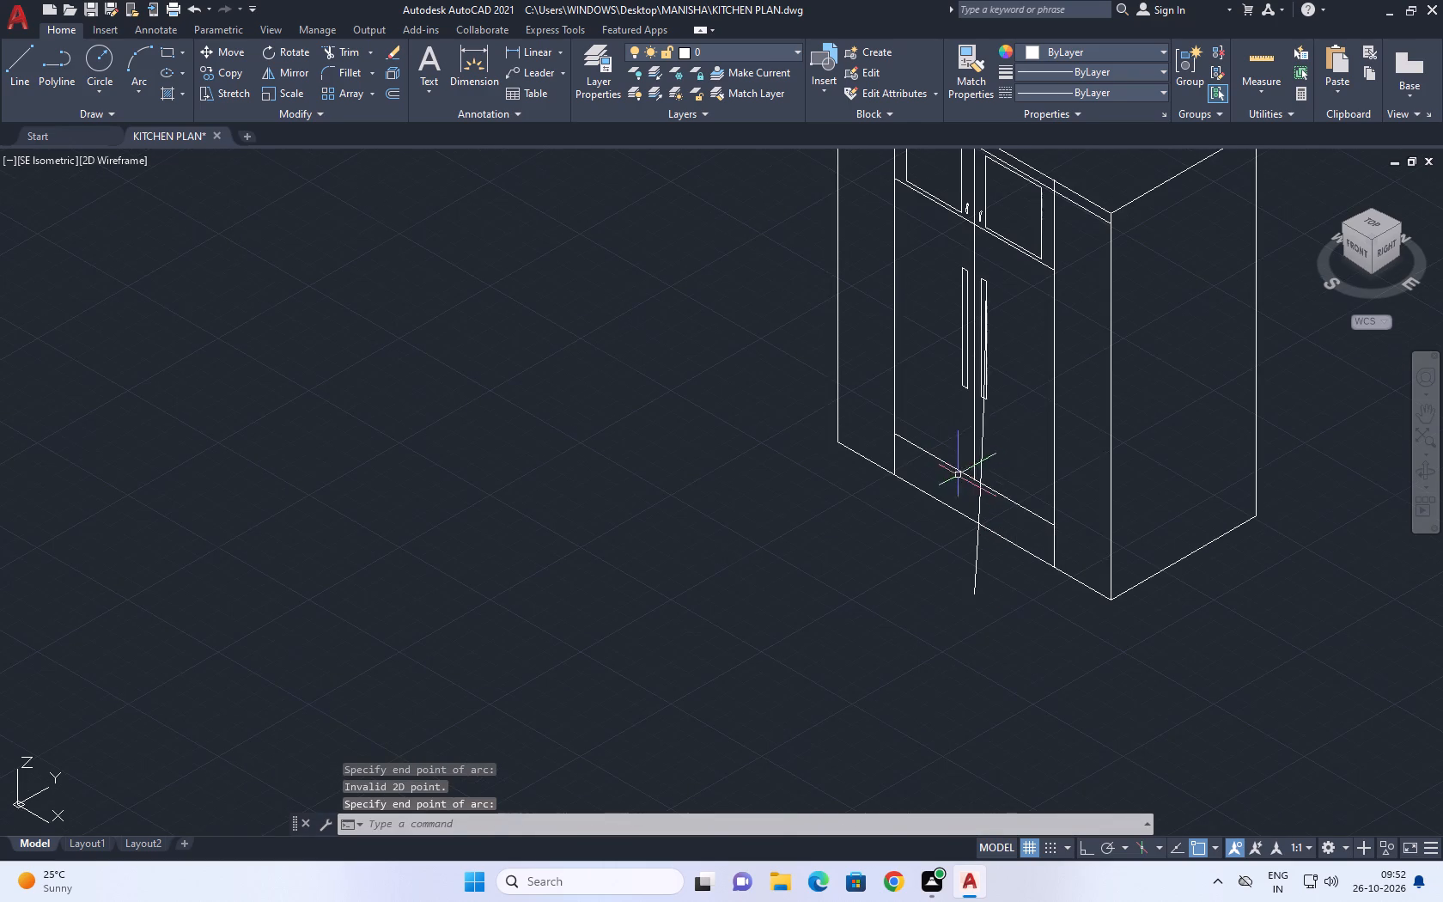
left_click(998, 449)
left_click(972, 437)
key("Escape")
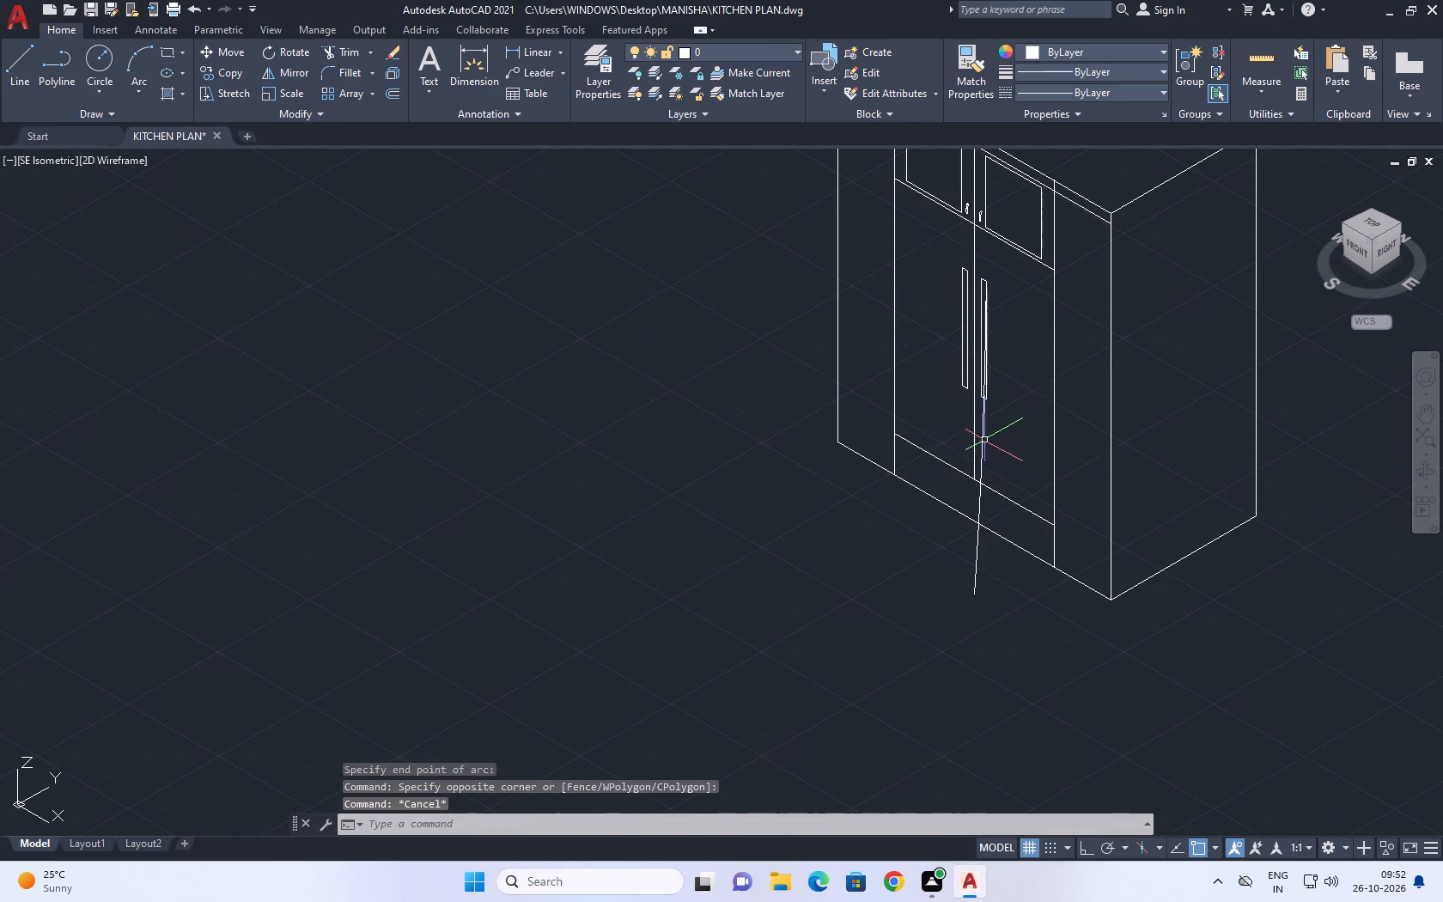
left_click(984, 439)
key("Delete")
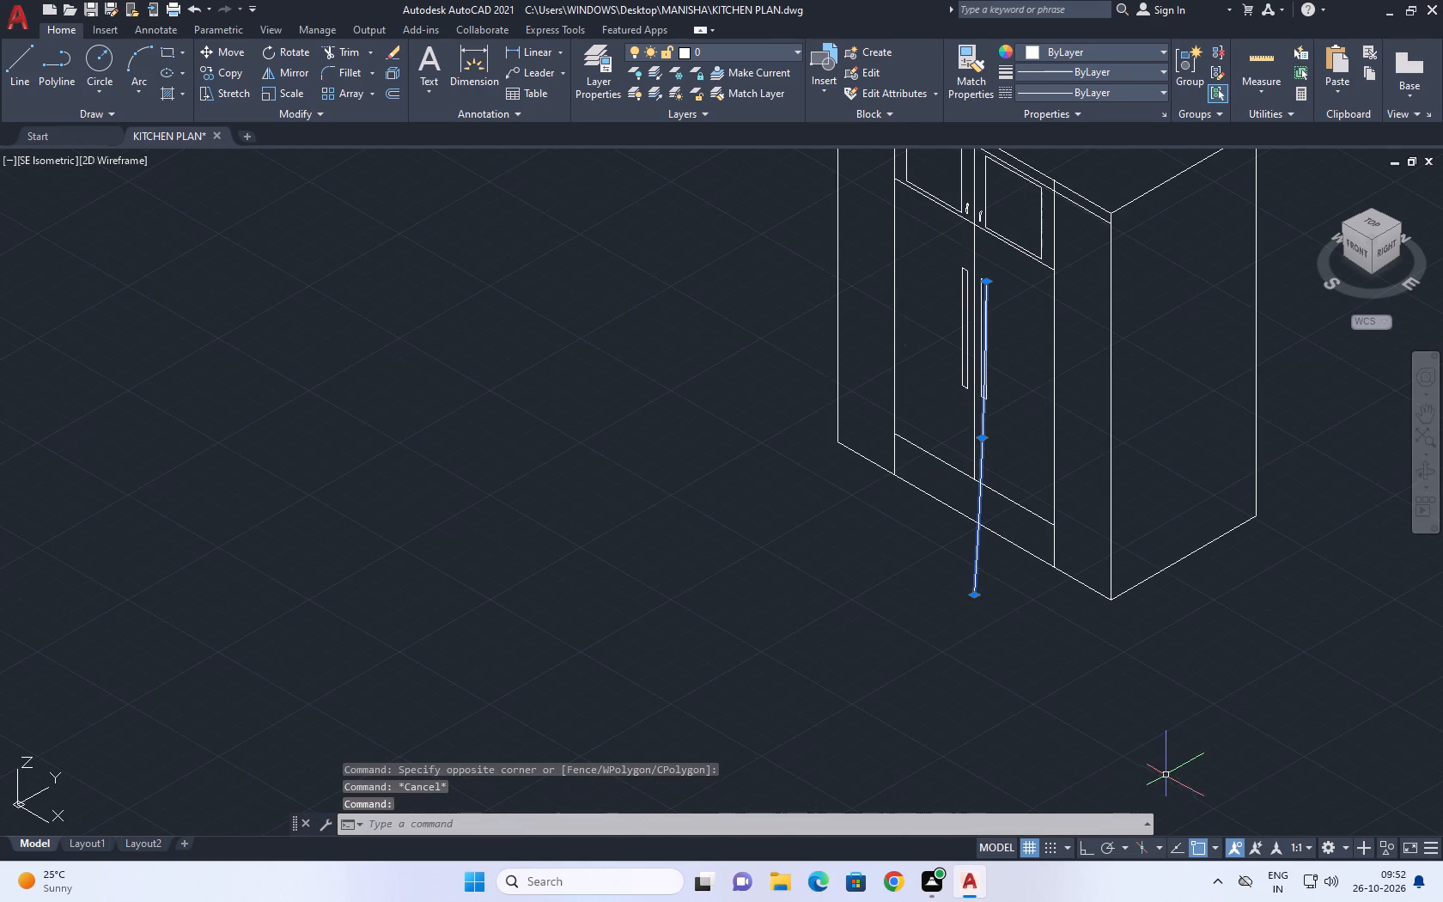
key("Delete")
Turn on ortho and draw lines from the right-hand long handle's lower outer corner: about 0.7 units back, about 56 up, closing to the front upper corner.
middle_click_drag(976, 378, 893, 581)
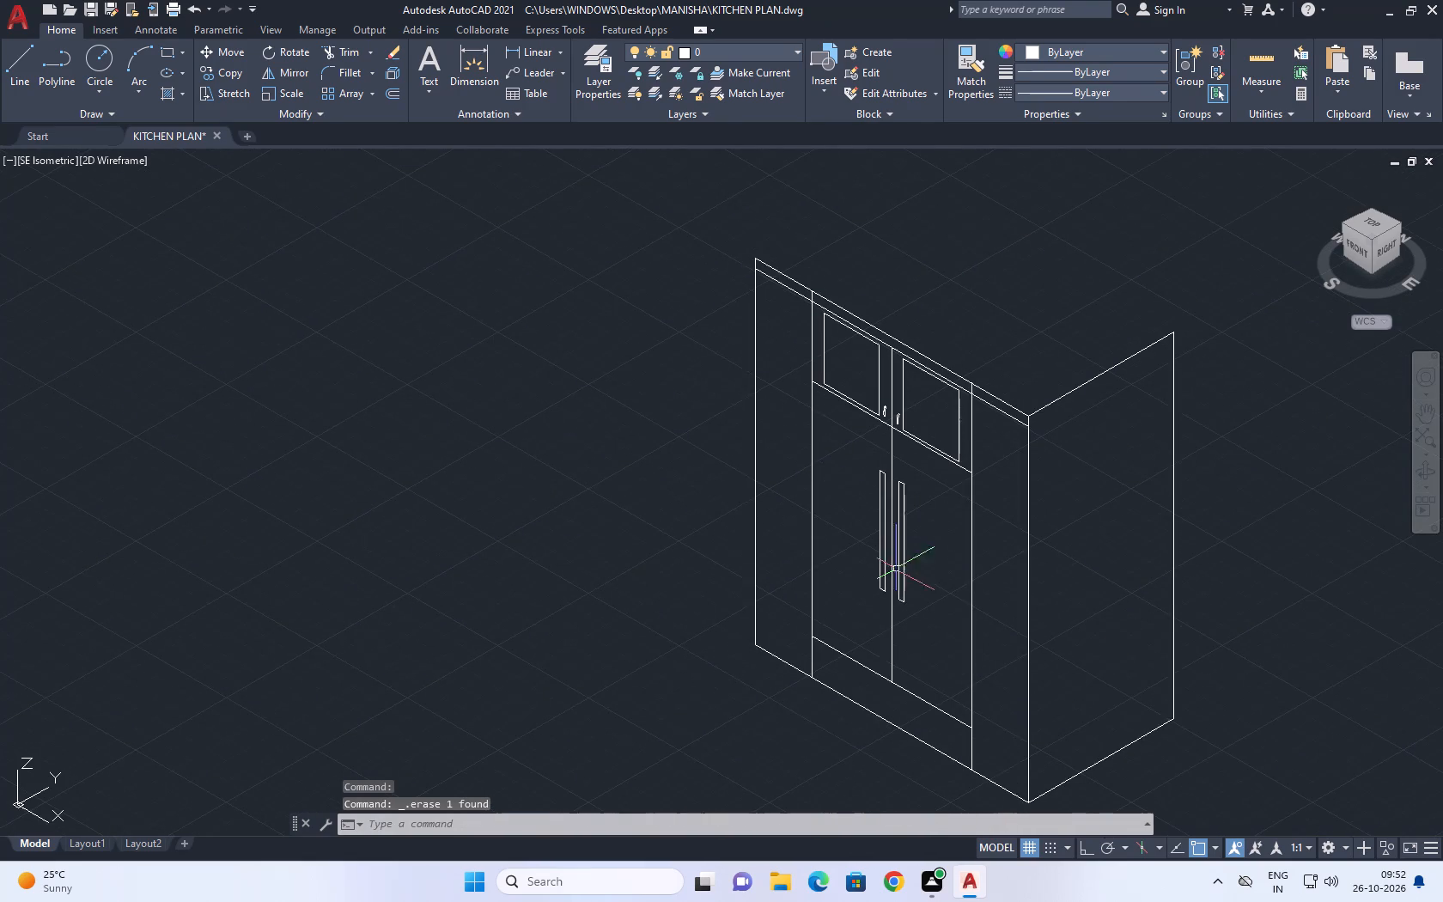
type("L")
key("space")
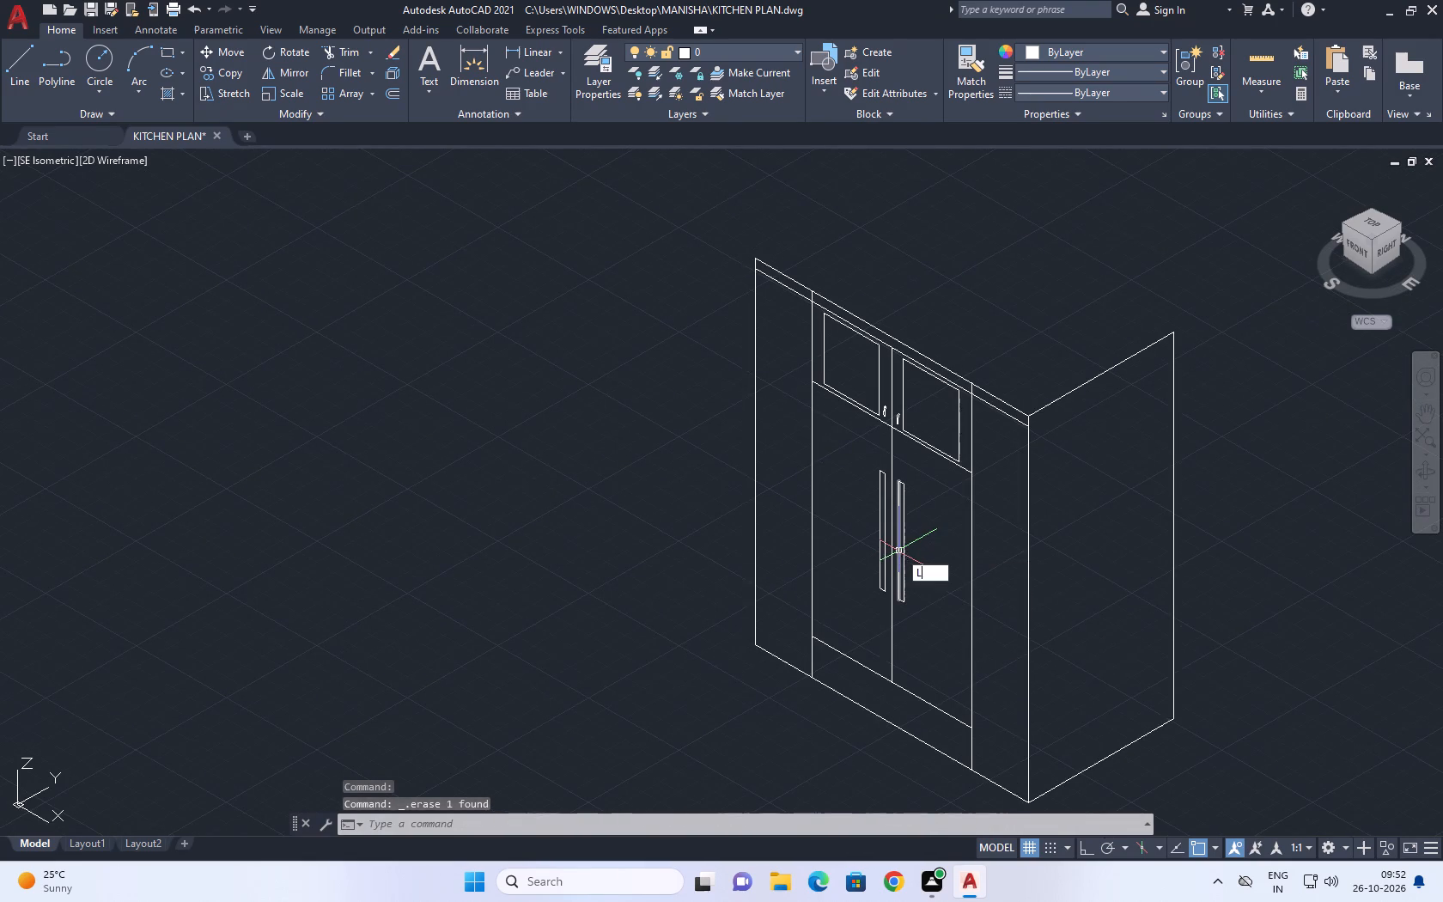
scroll(918, 614, "up", 4)
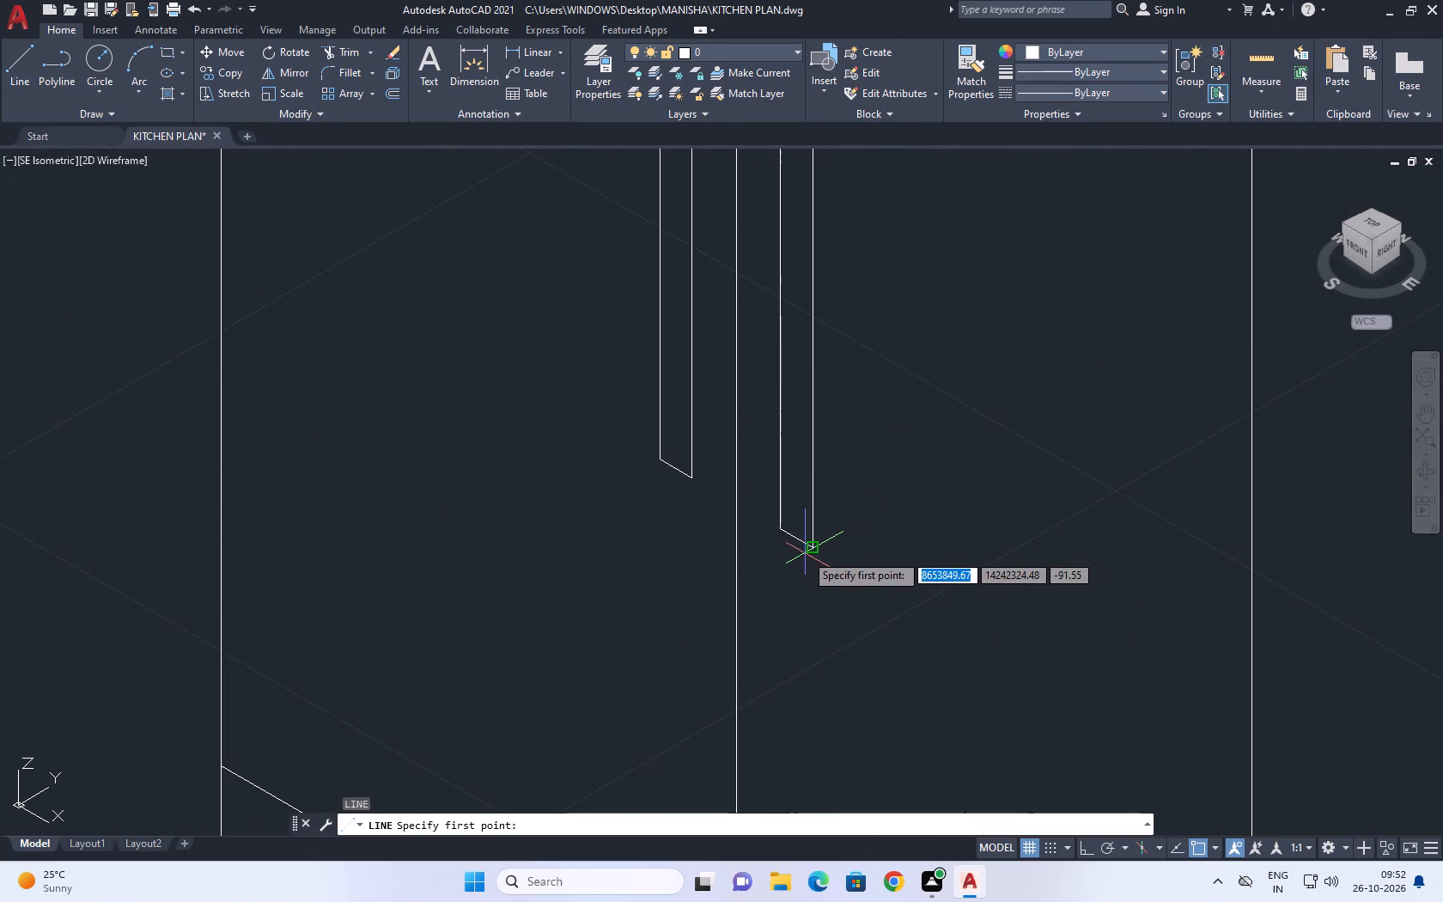
left_click(815, 550)
scroll(877, 476, "up", 1)
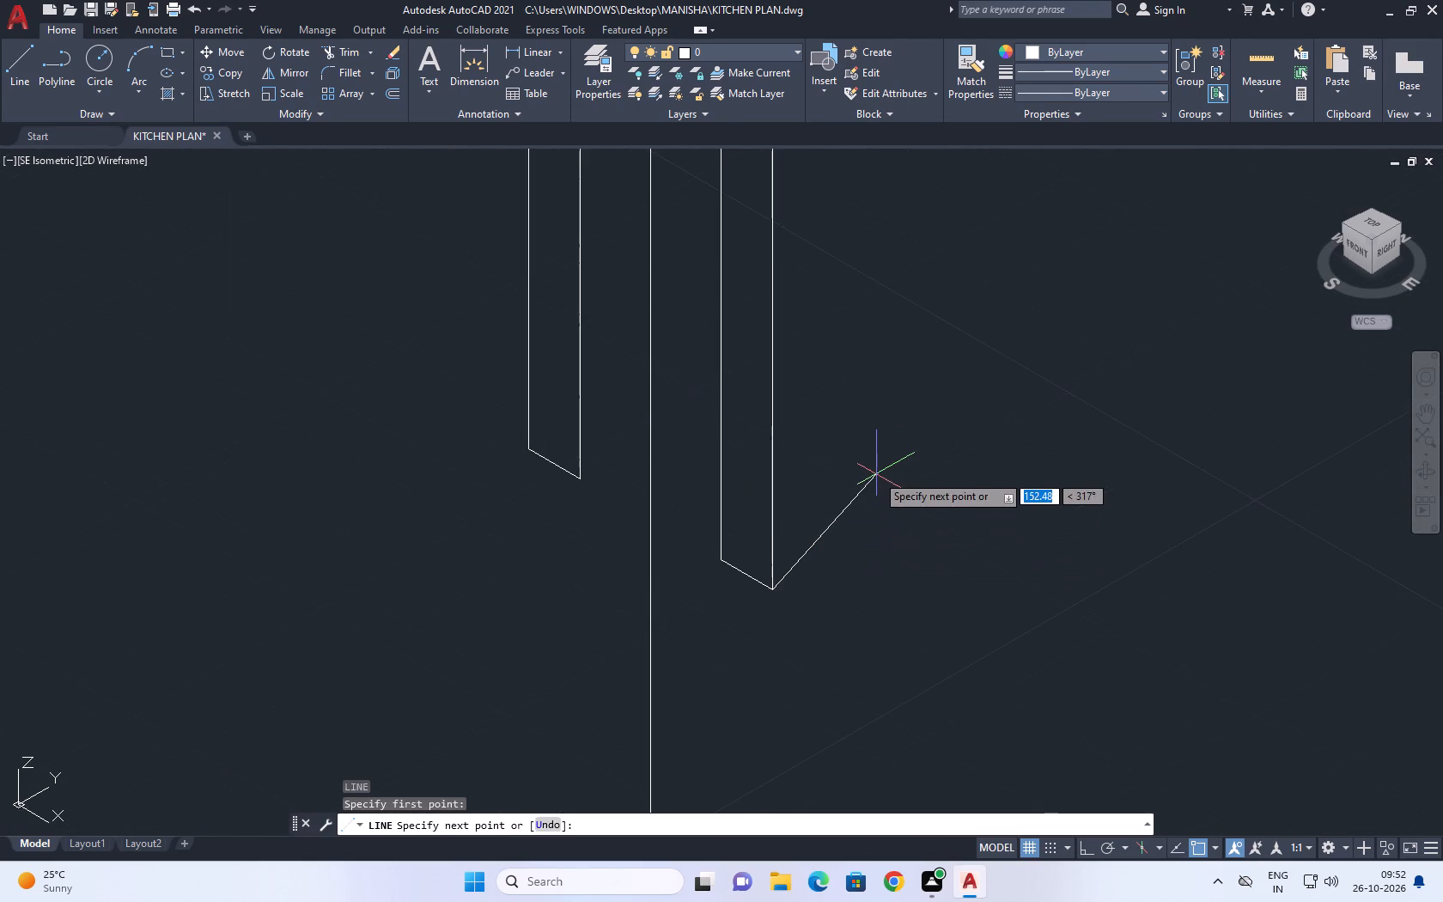
middle_click_drag(893, 459, 877, 636)
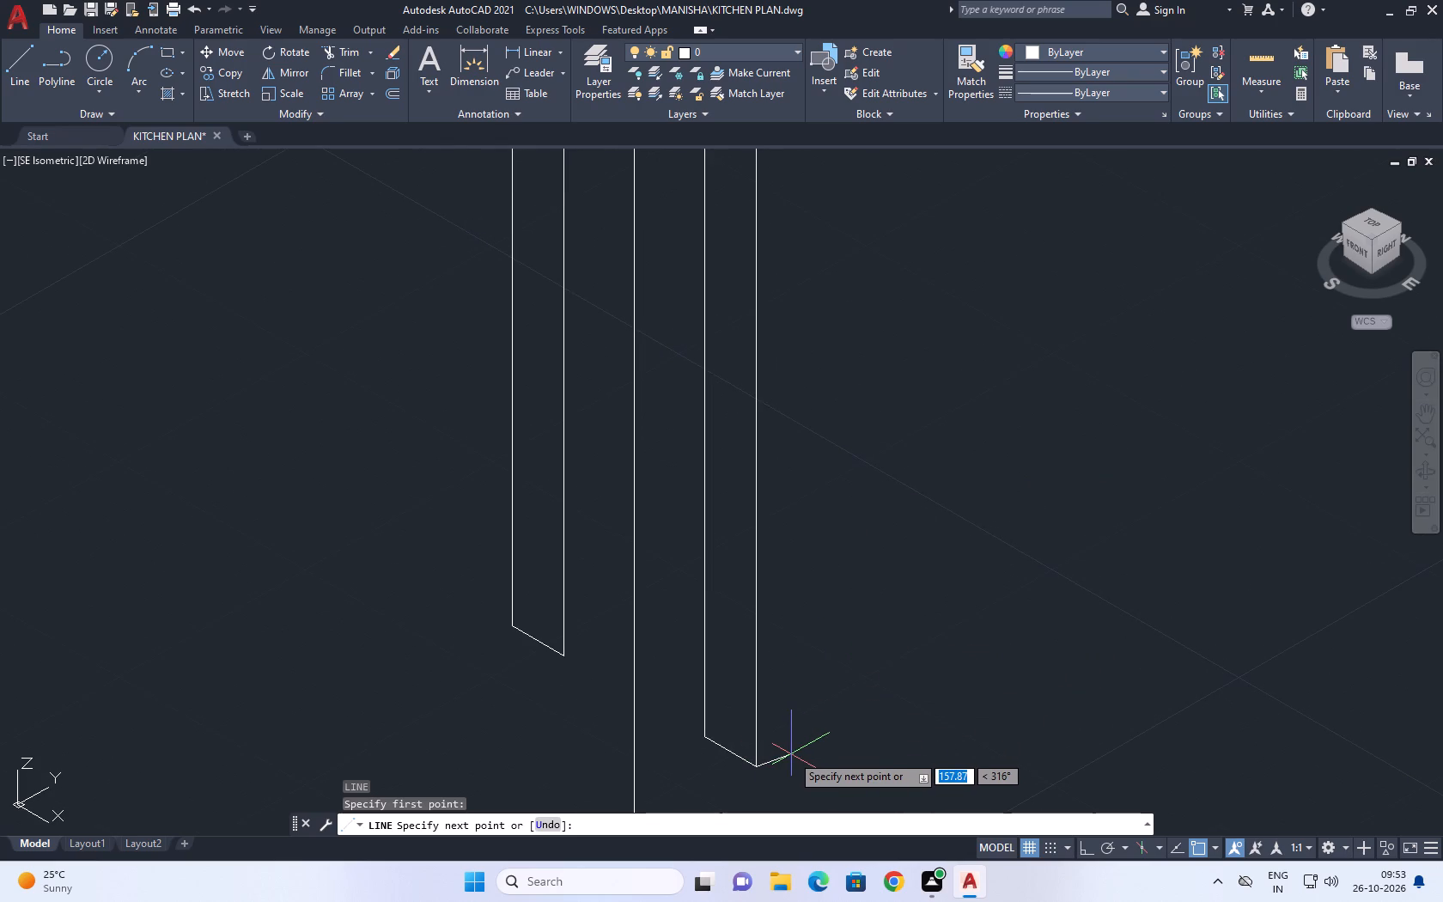
key("F8")
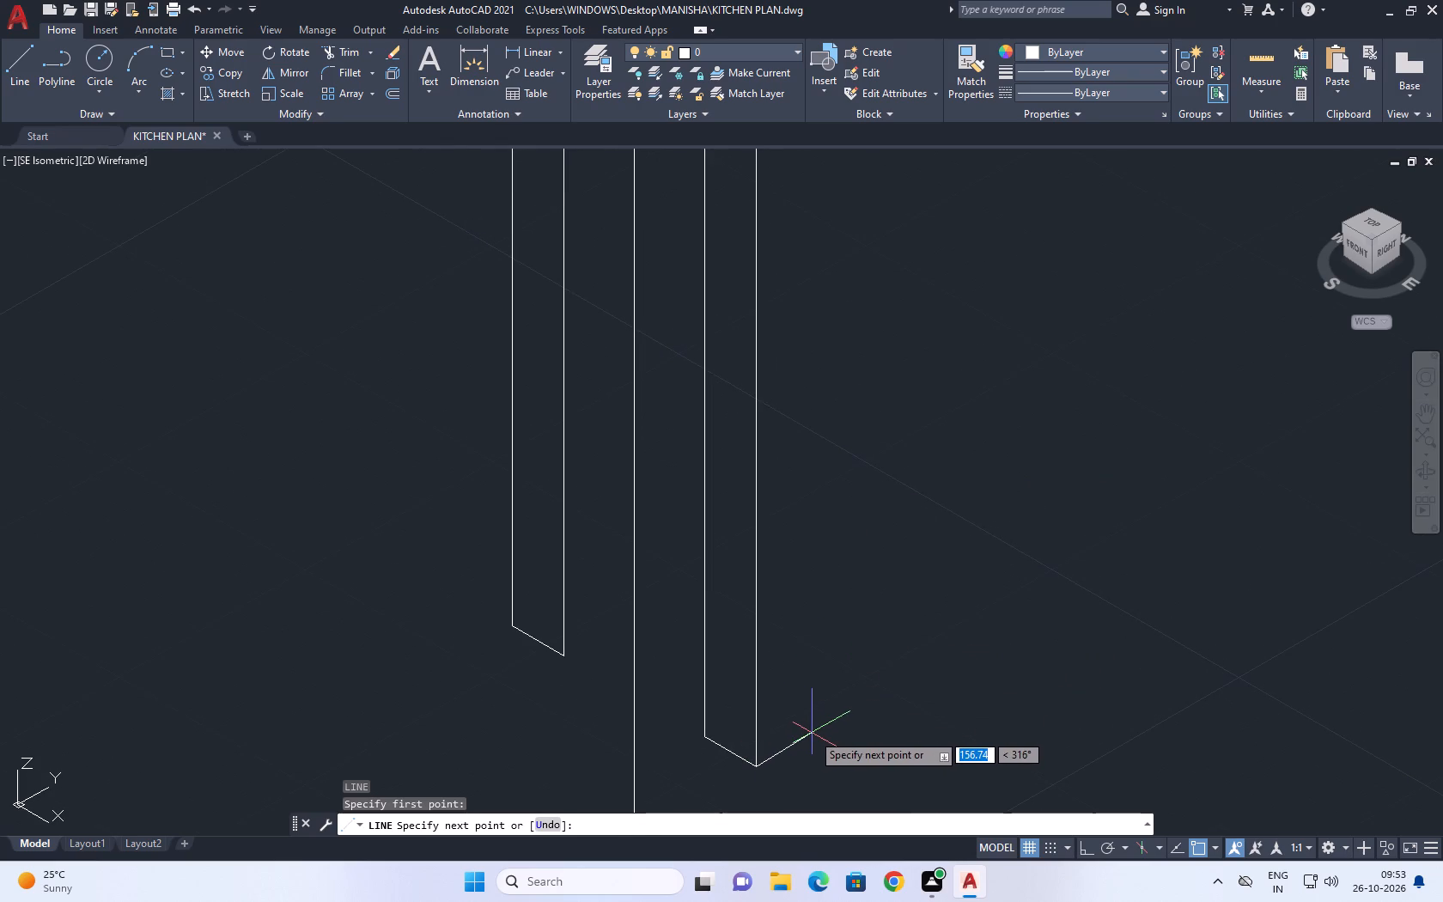
left_click(773, 762)
scroll(802, 645, "down", 3)
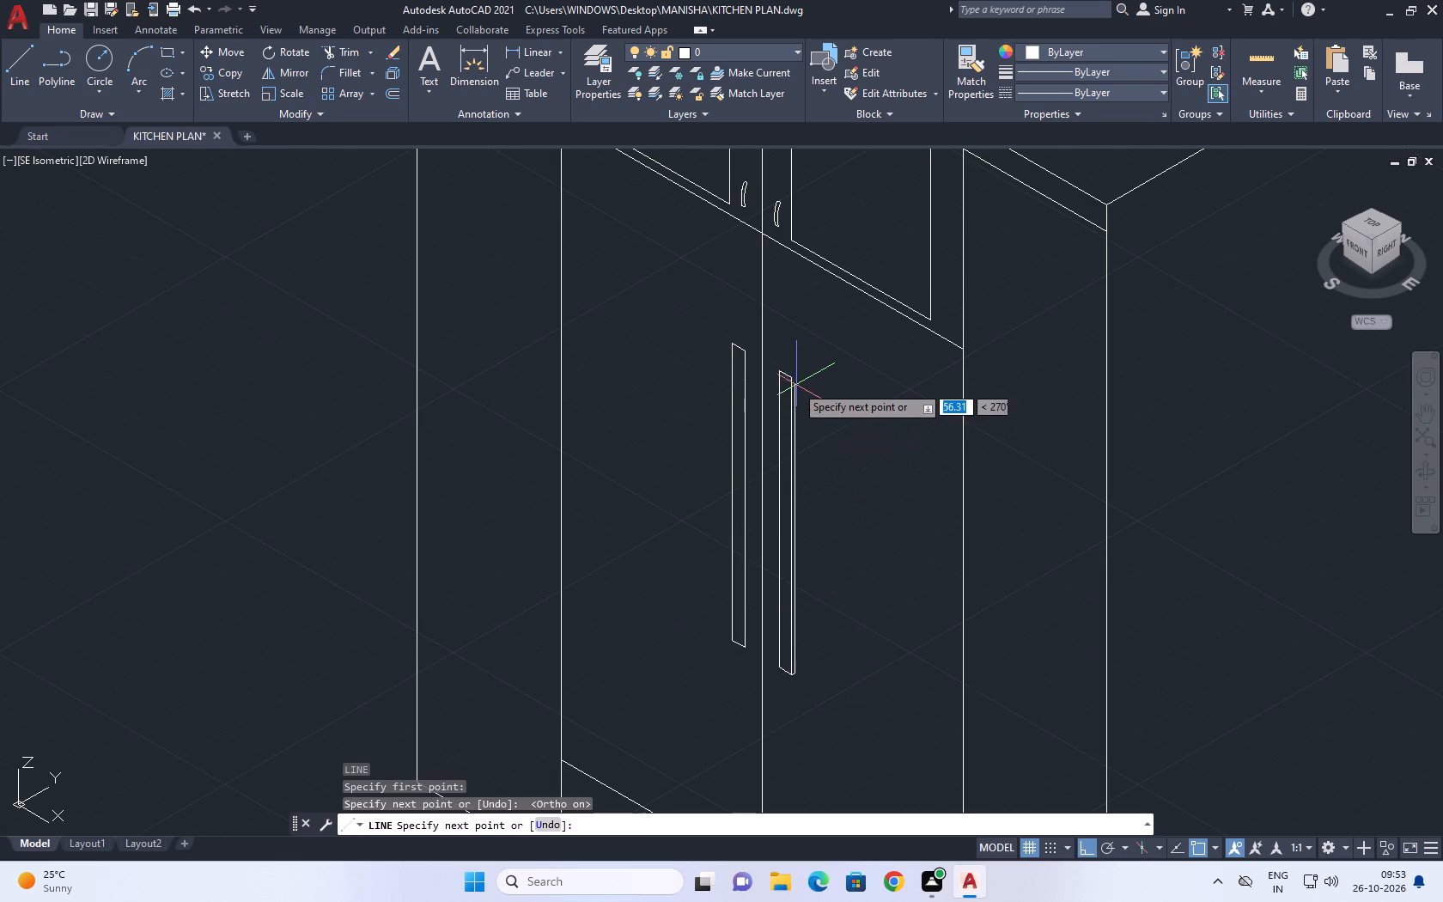
scroll(794, 386, "up", 3)
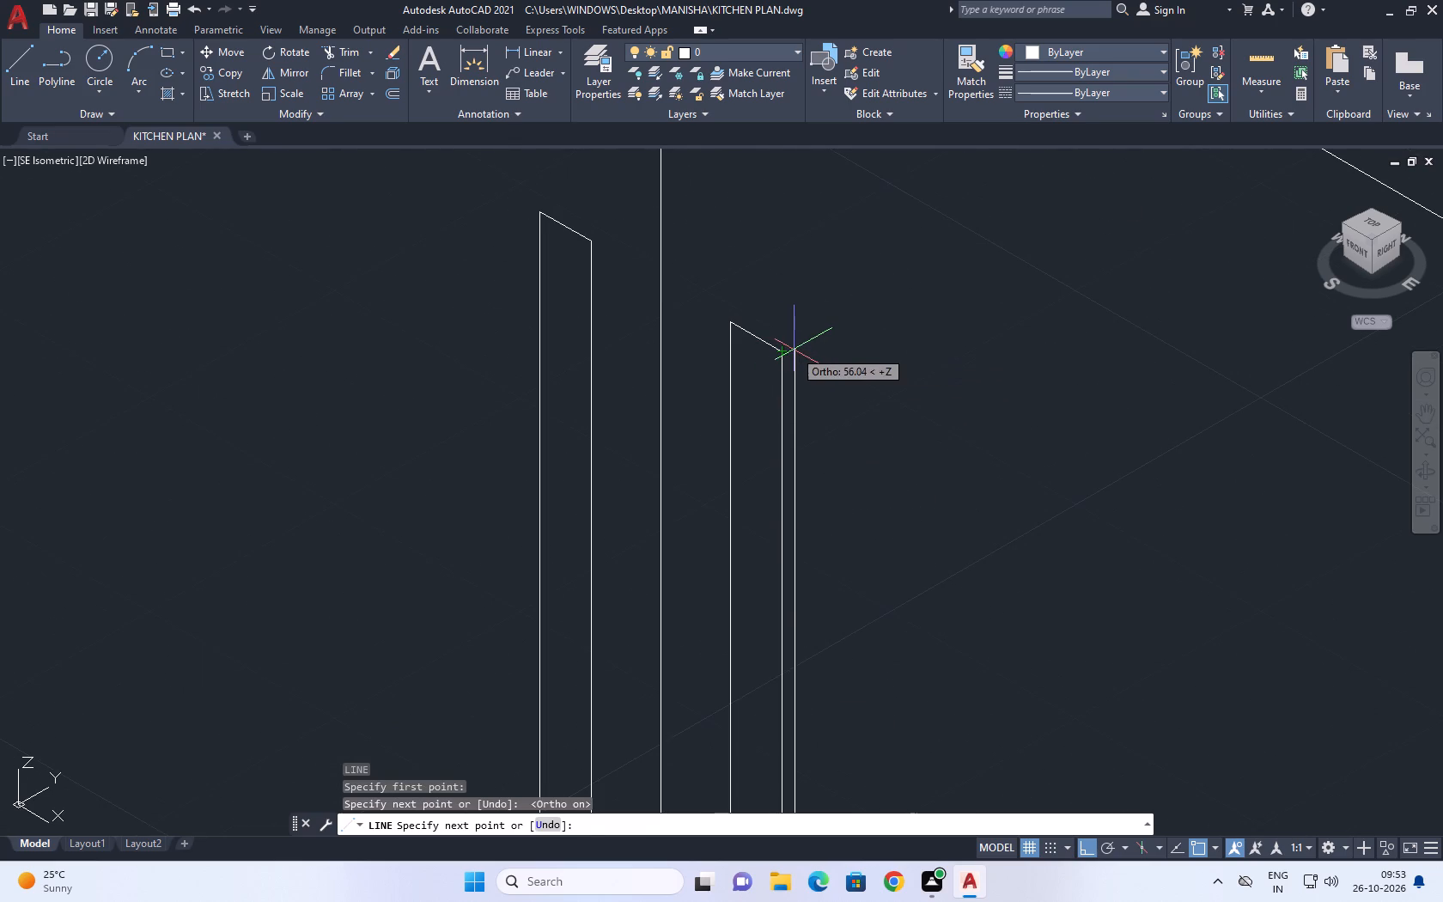
left_click(794, 350)
scroll(782, 354, "up", 2)
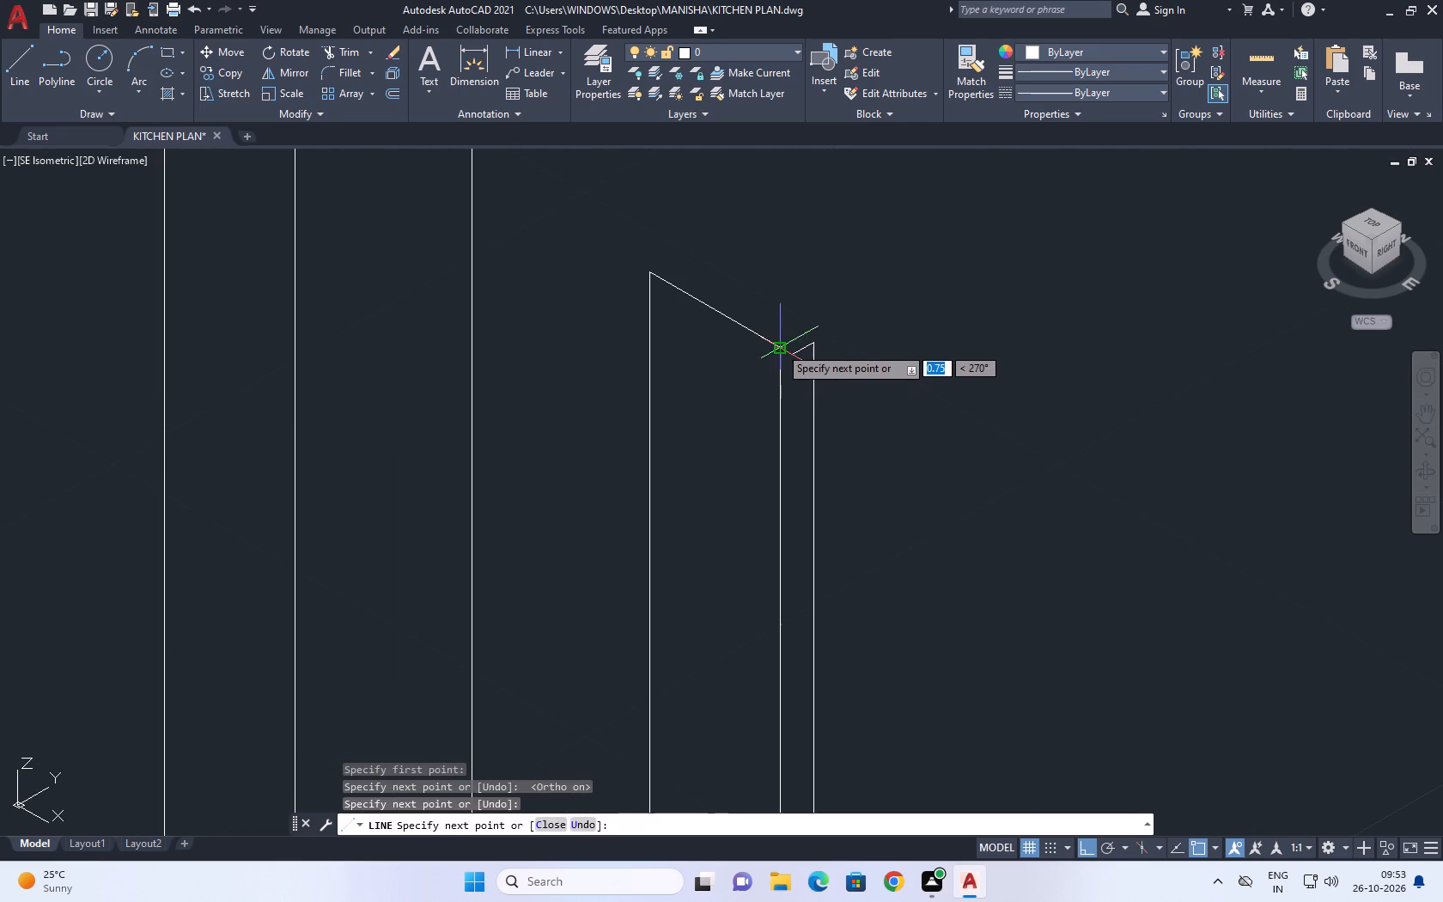
left_click(779, 346)
key("Escape")
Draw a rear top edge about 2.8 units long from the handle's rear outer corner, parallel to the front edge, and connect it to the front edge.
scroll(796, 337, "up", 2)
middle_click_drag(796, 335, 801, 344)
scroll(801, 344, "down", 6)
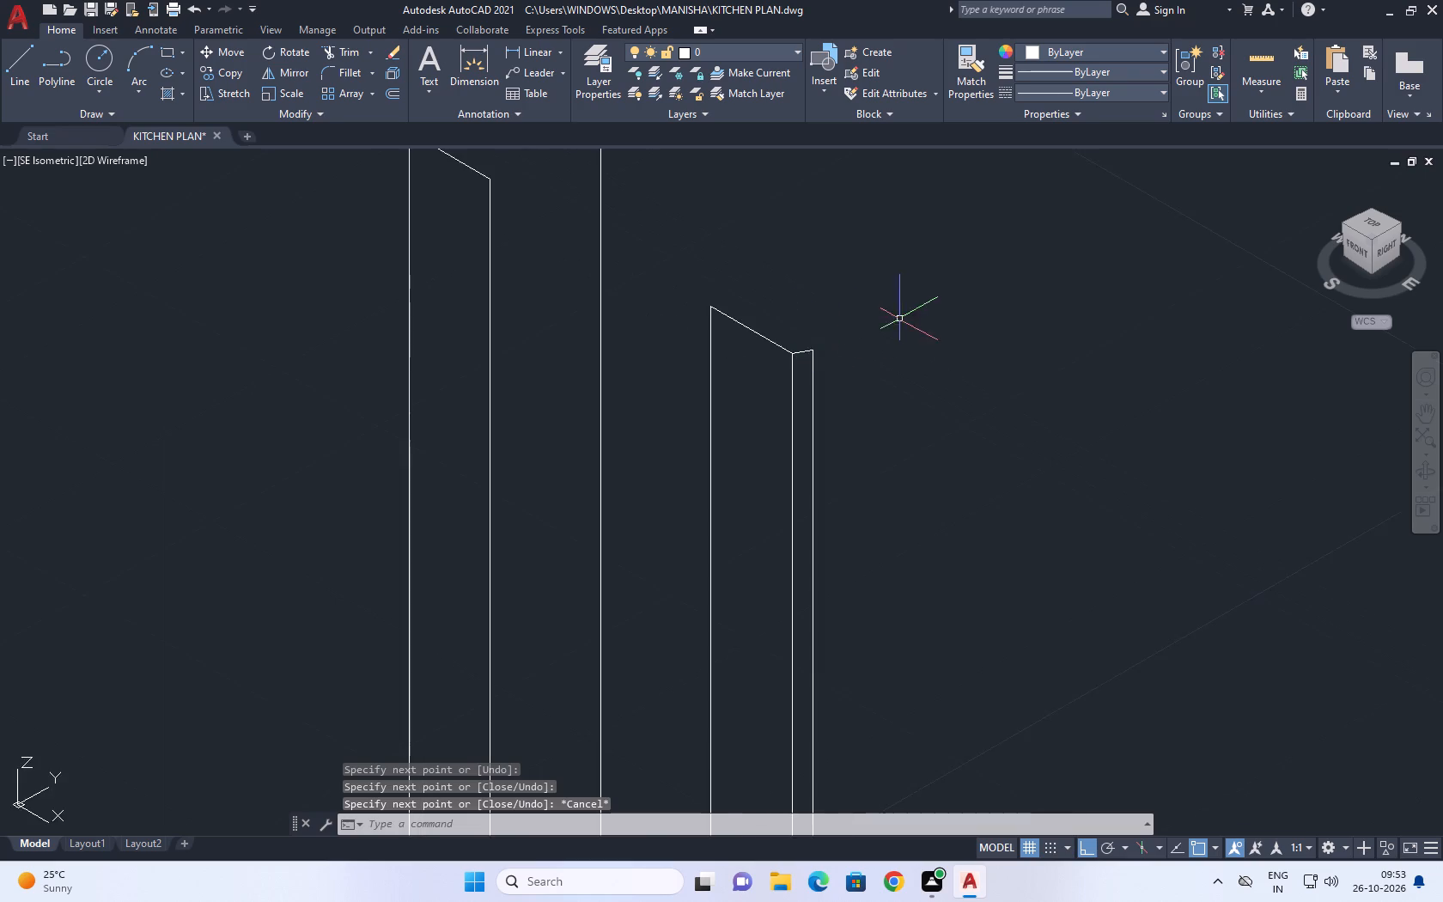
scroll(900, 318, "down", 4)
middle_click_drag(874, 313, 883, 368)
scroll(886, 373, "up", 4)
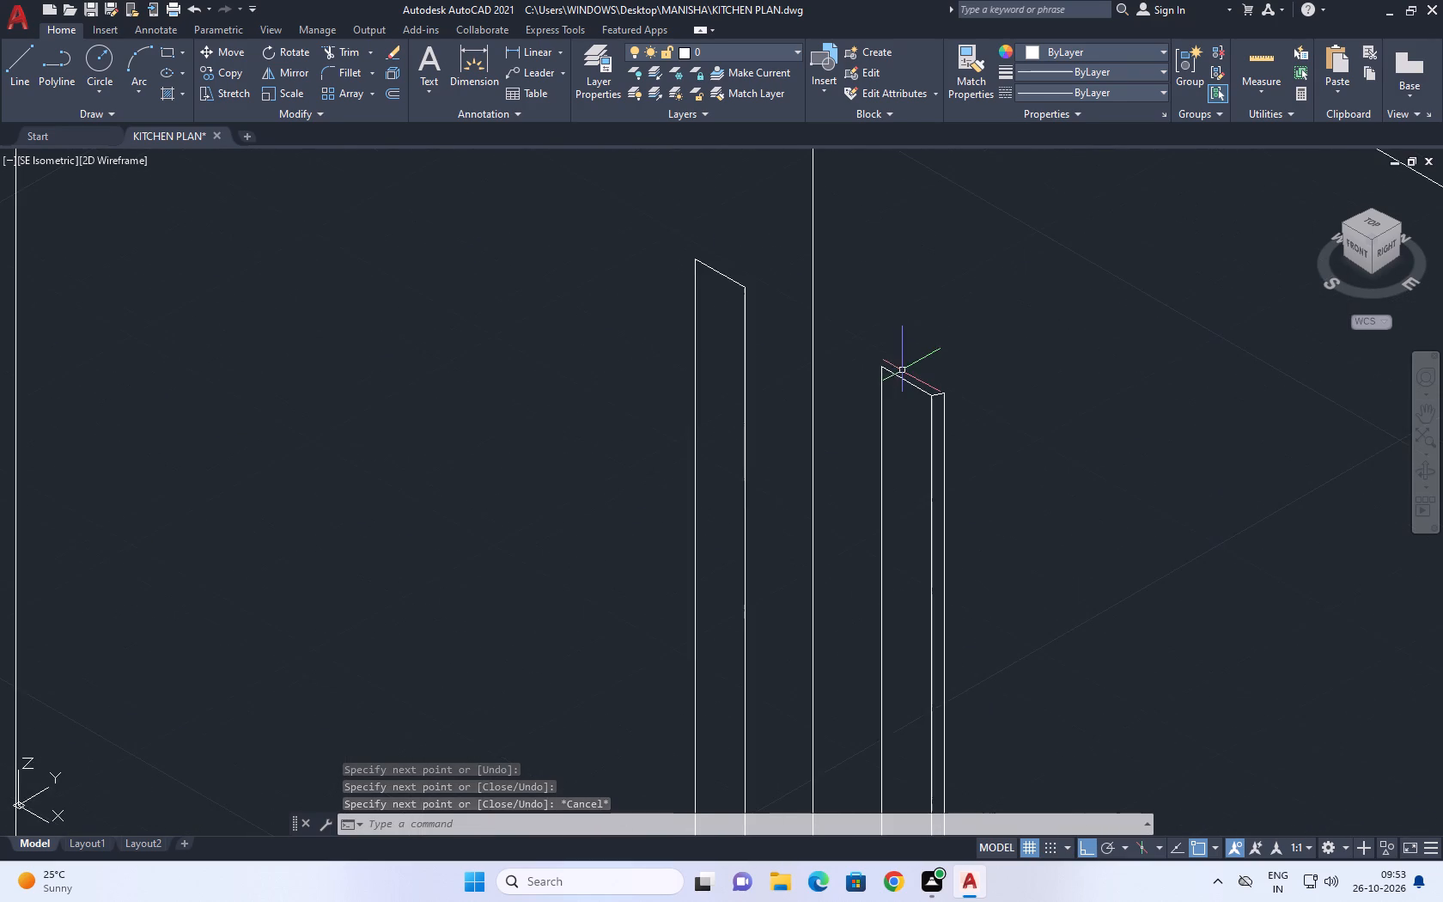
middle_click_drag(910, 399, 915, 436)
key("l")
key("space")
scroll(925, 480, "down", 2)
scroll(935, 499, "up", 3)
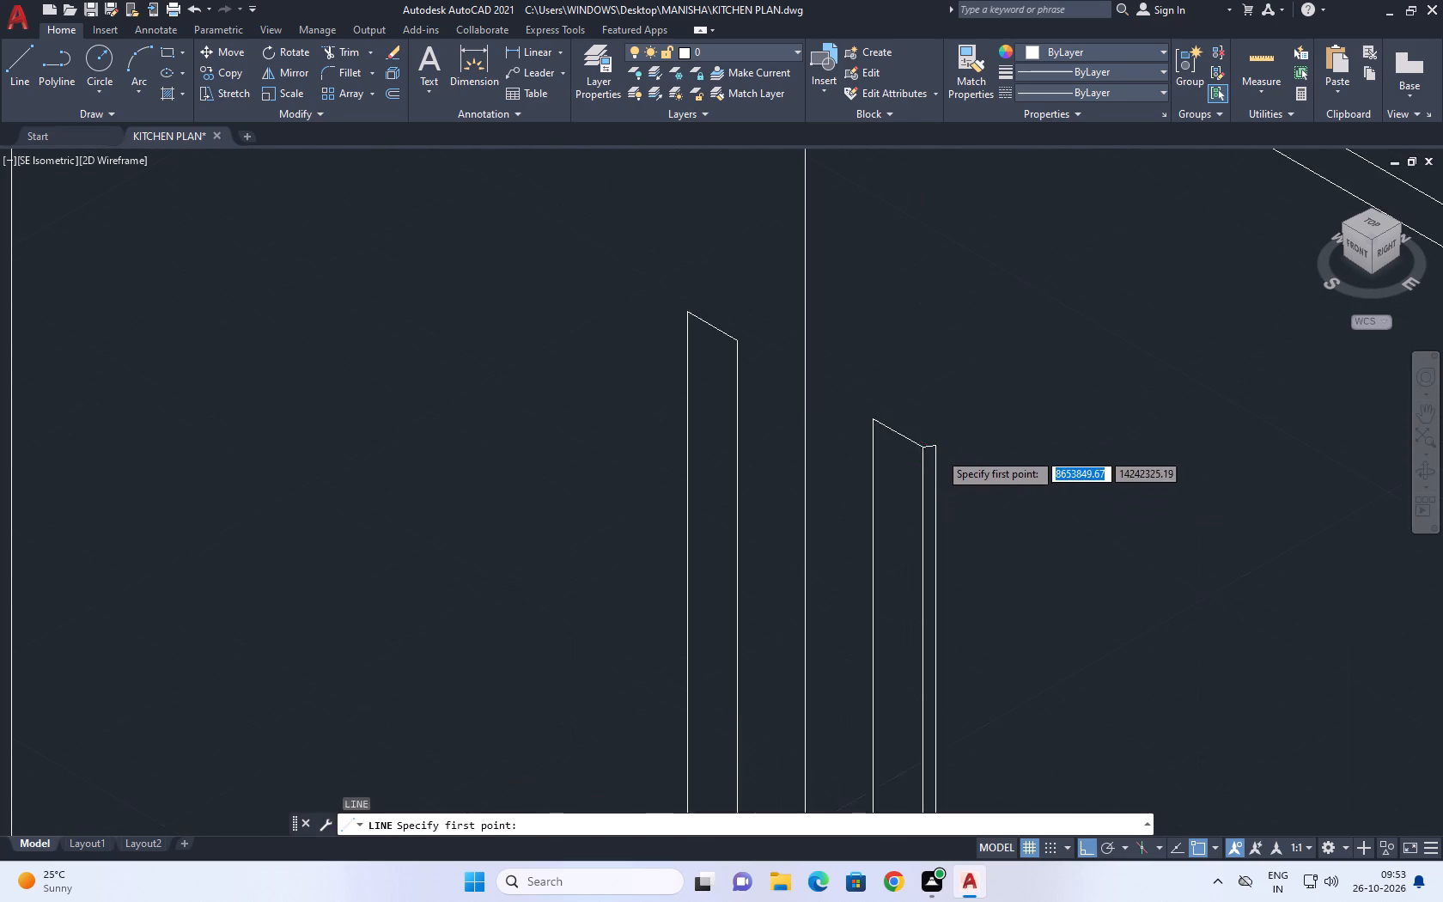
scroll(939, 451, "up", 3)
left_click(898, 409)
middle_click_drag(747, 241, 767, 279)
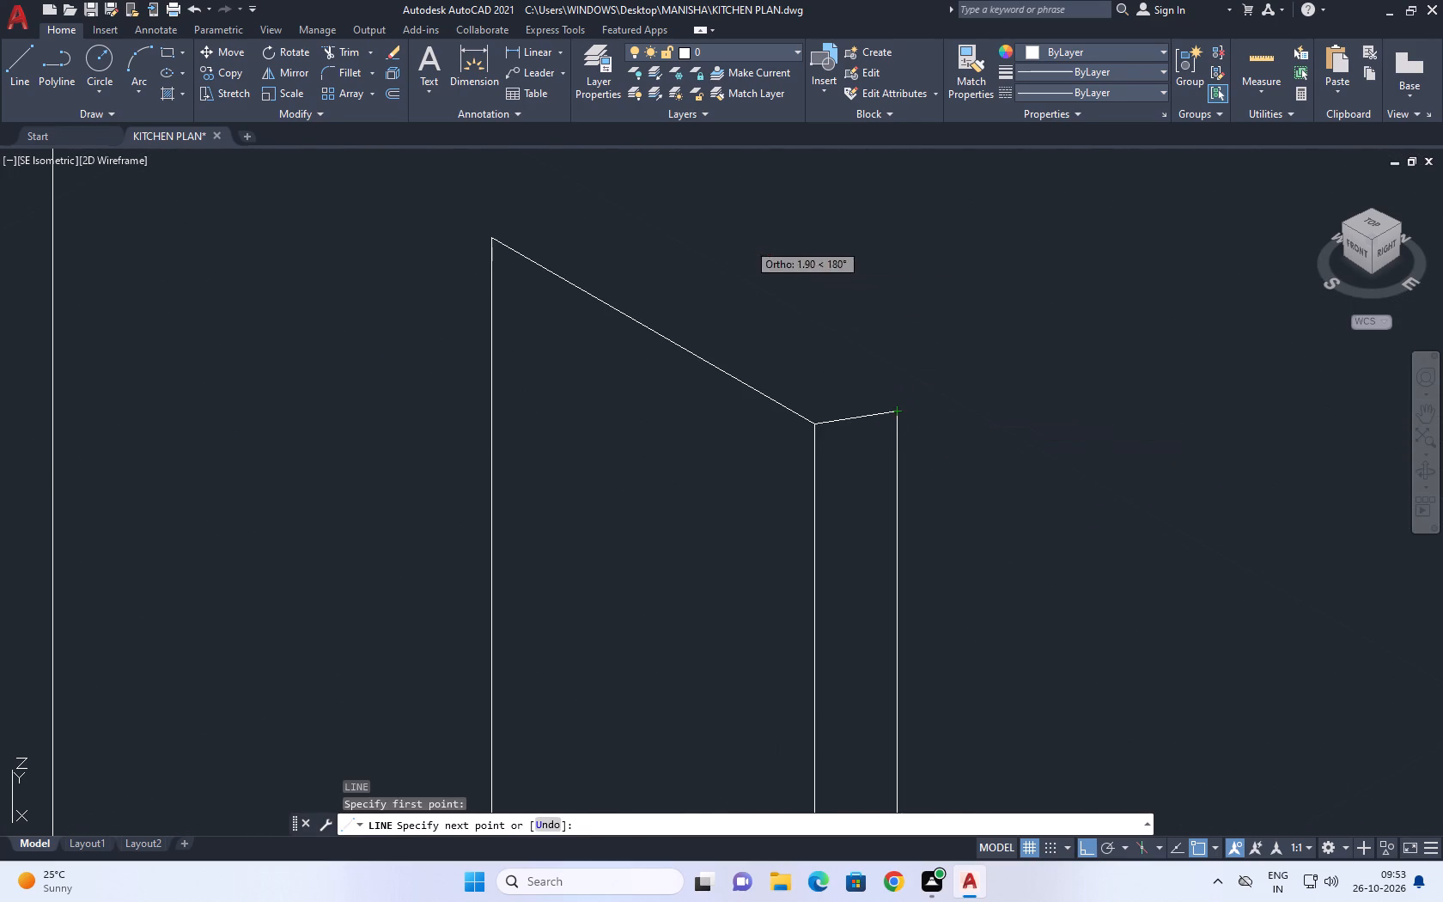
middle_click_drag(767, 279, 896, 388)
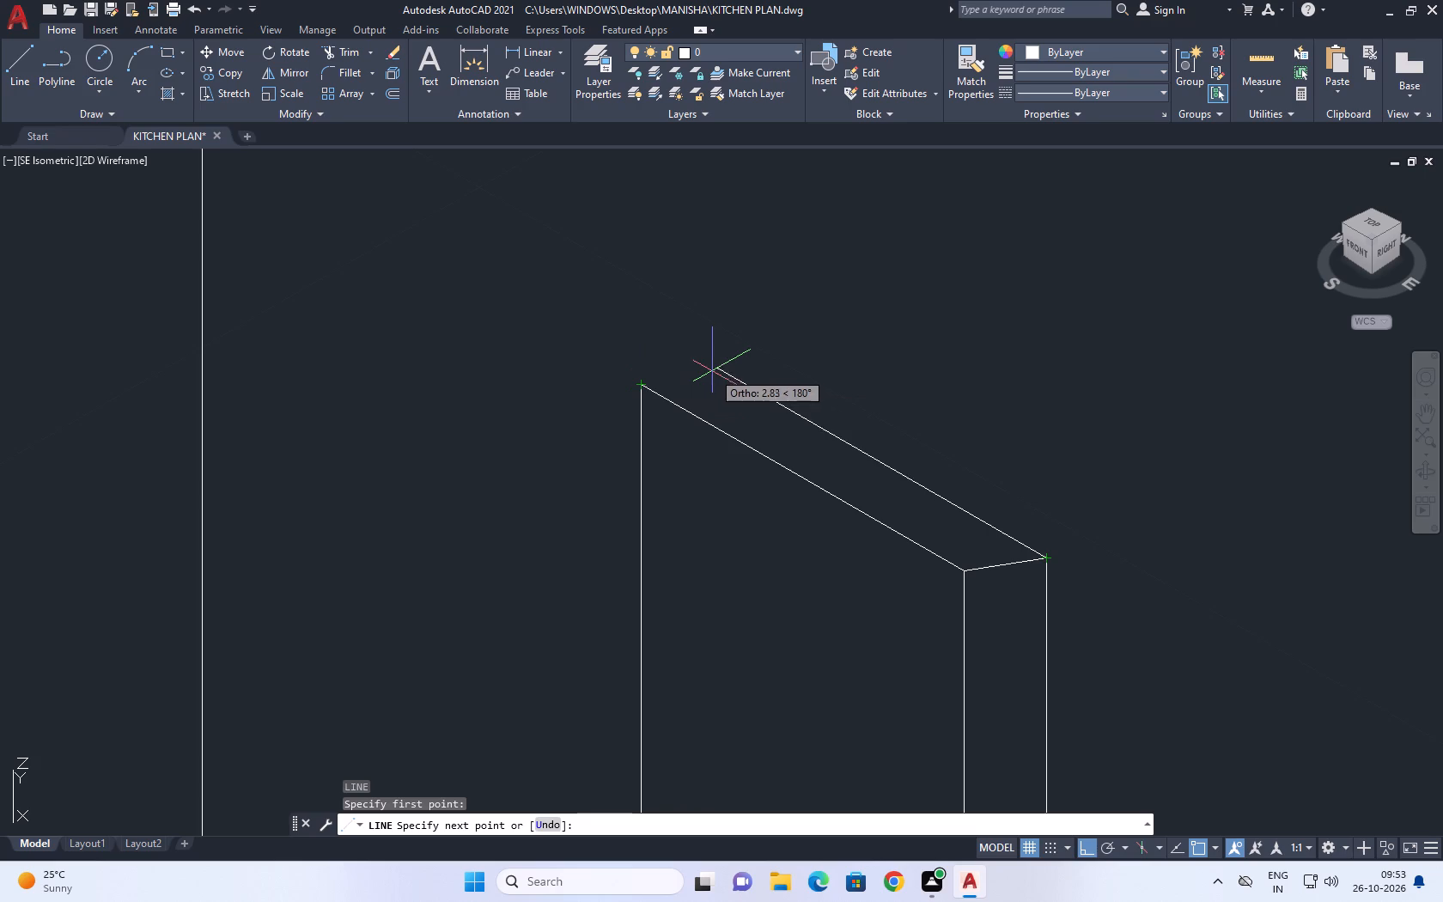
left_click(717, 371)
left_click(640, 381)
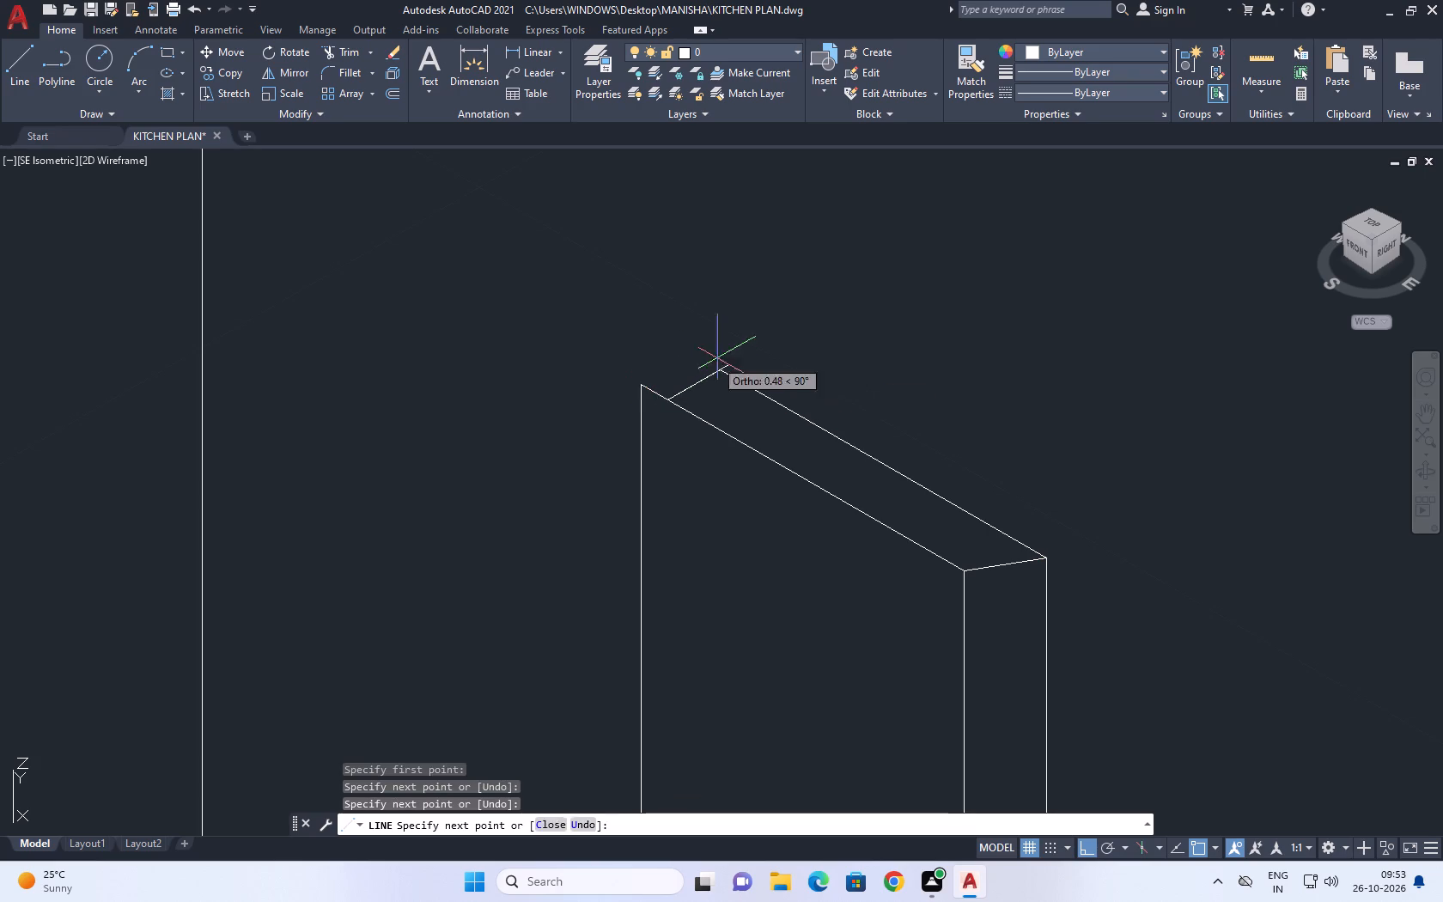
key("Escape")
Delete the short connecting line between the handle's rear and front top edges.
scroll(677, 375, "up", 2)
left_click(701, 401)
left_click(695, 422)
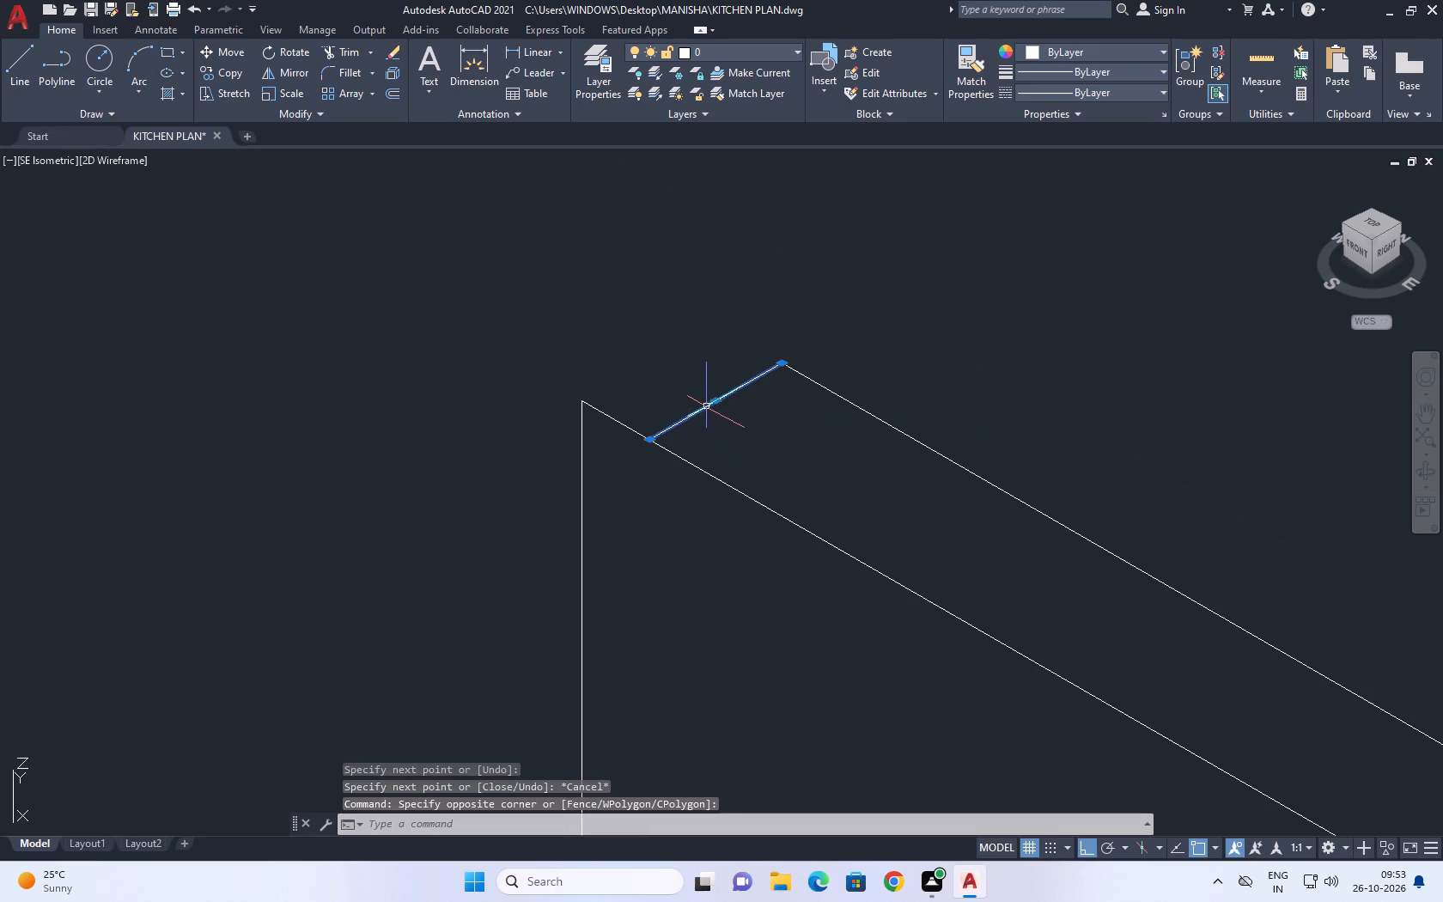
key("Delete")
Draw a depth line about 0.9 units long straight back from the right-hand long handle's front upper inner corner.
key("l")
key("space")
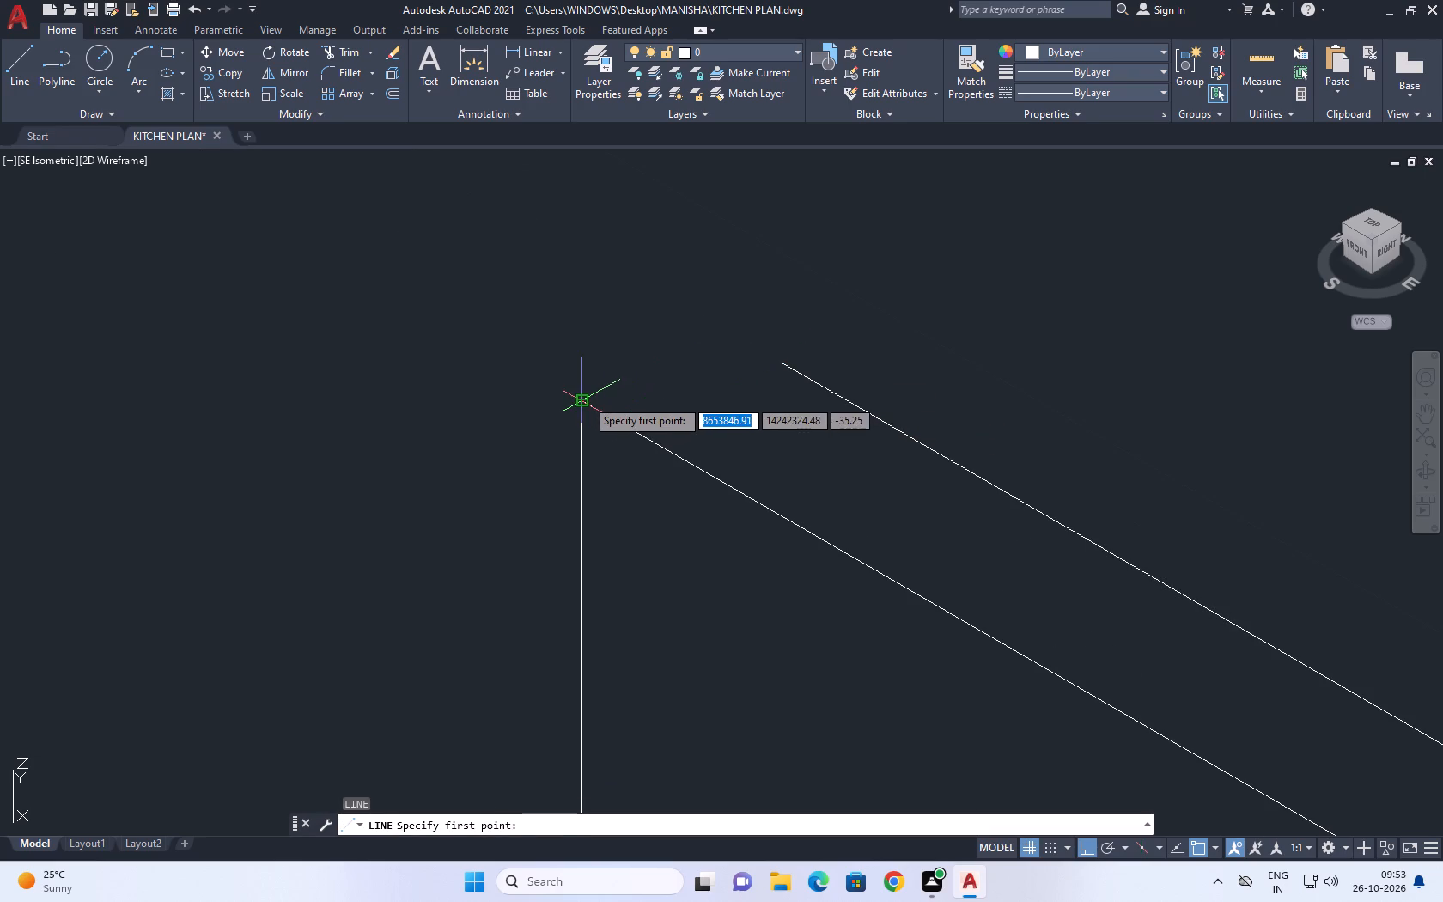
left_click(581, 399)
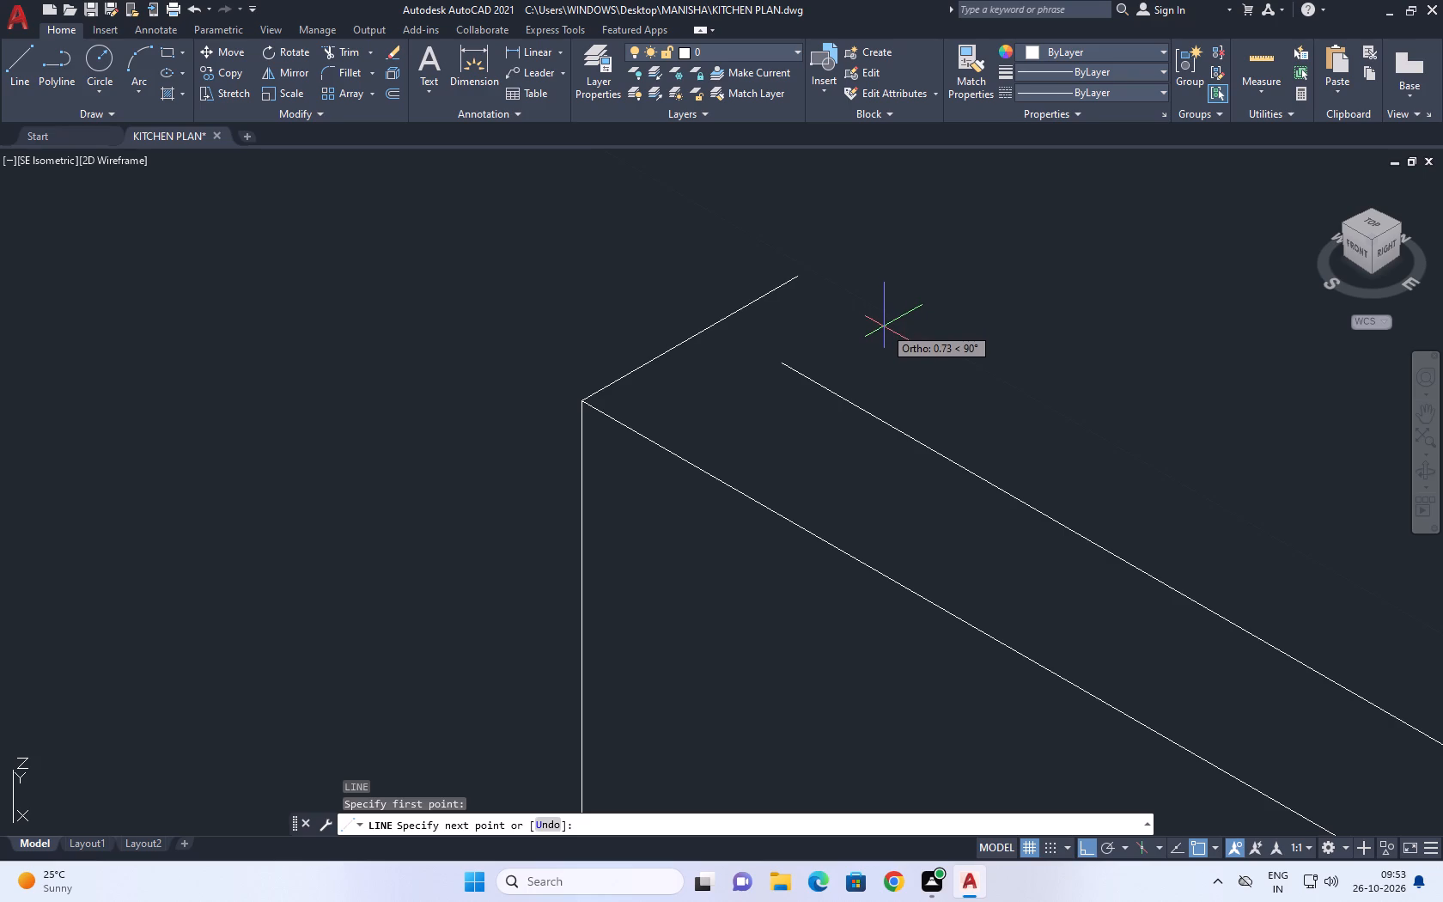
left_click(990, 337)
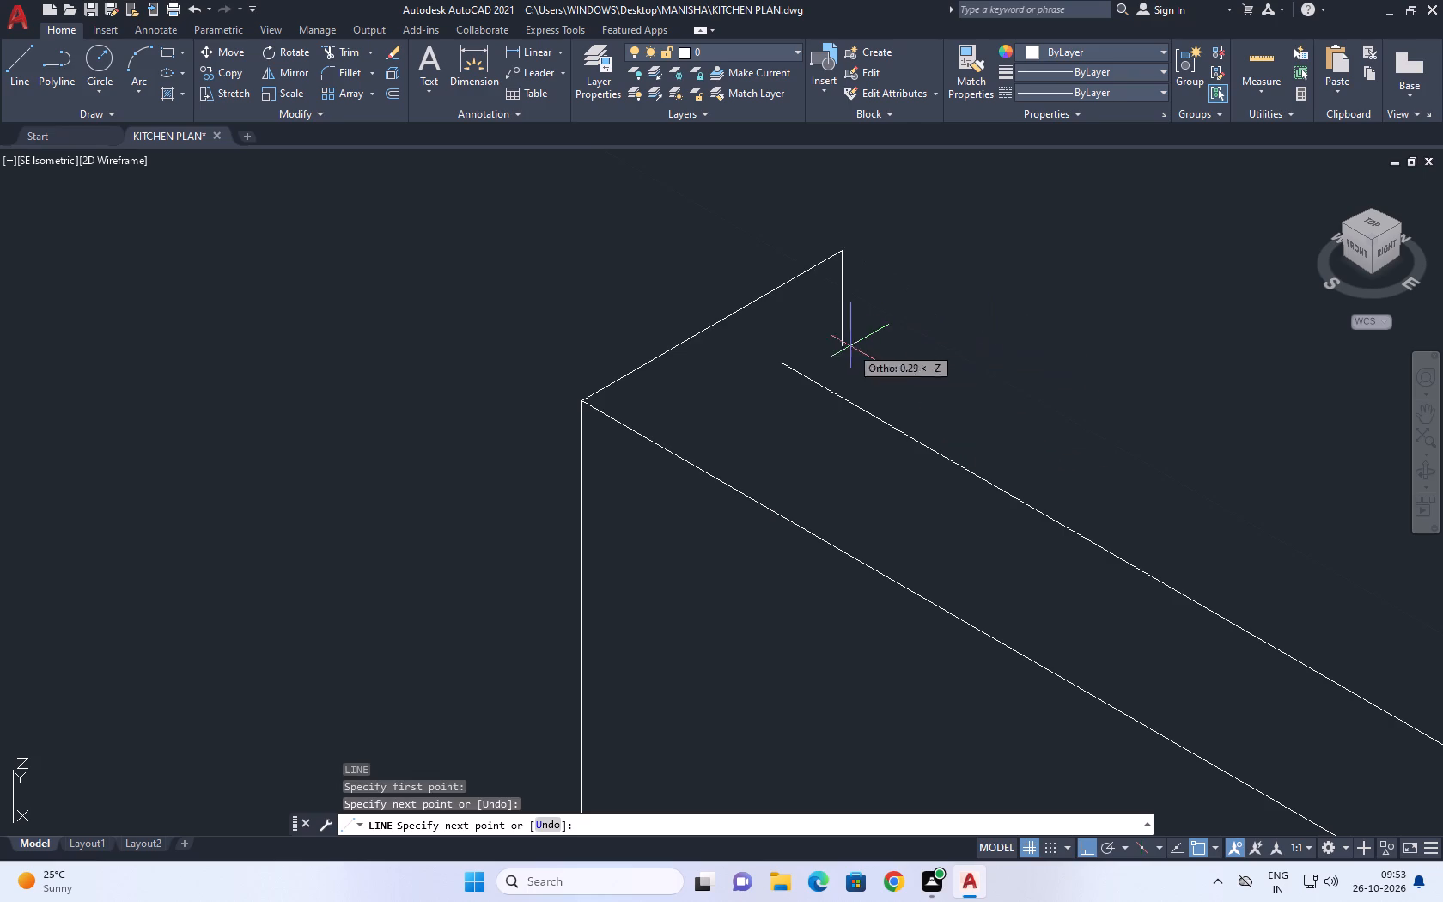
key("Escape")
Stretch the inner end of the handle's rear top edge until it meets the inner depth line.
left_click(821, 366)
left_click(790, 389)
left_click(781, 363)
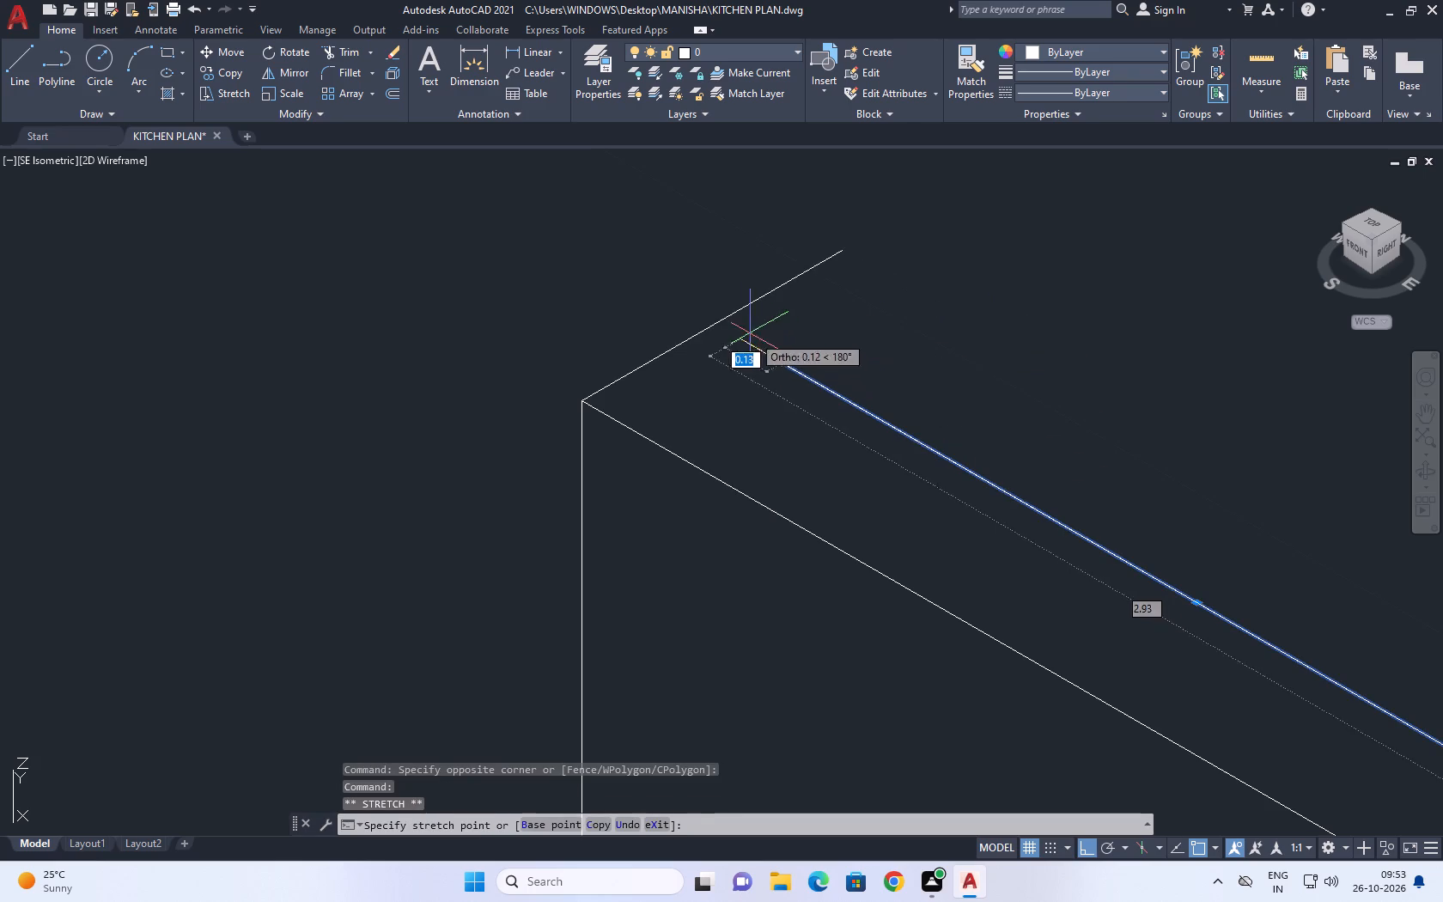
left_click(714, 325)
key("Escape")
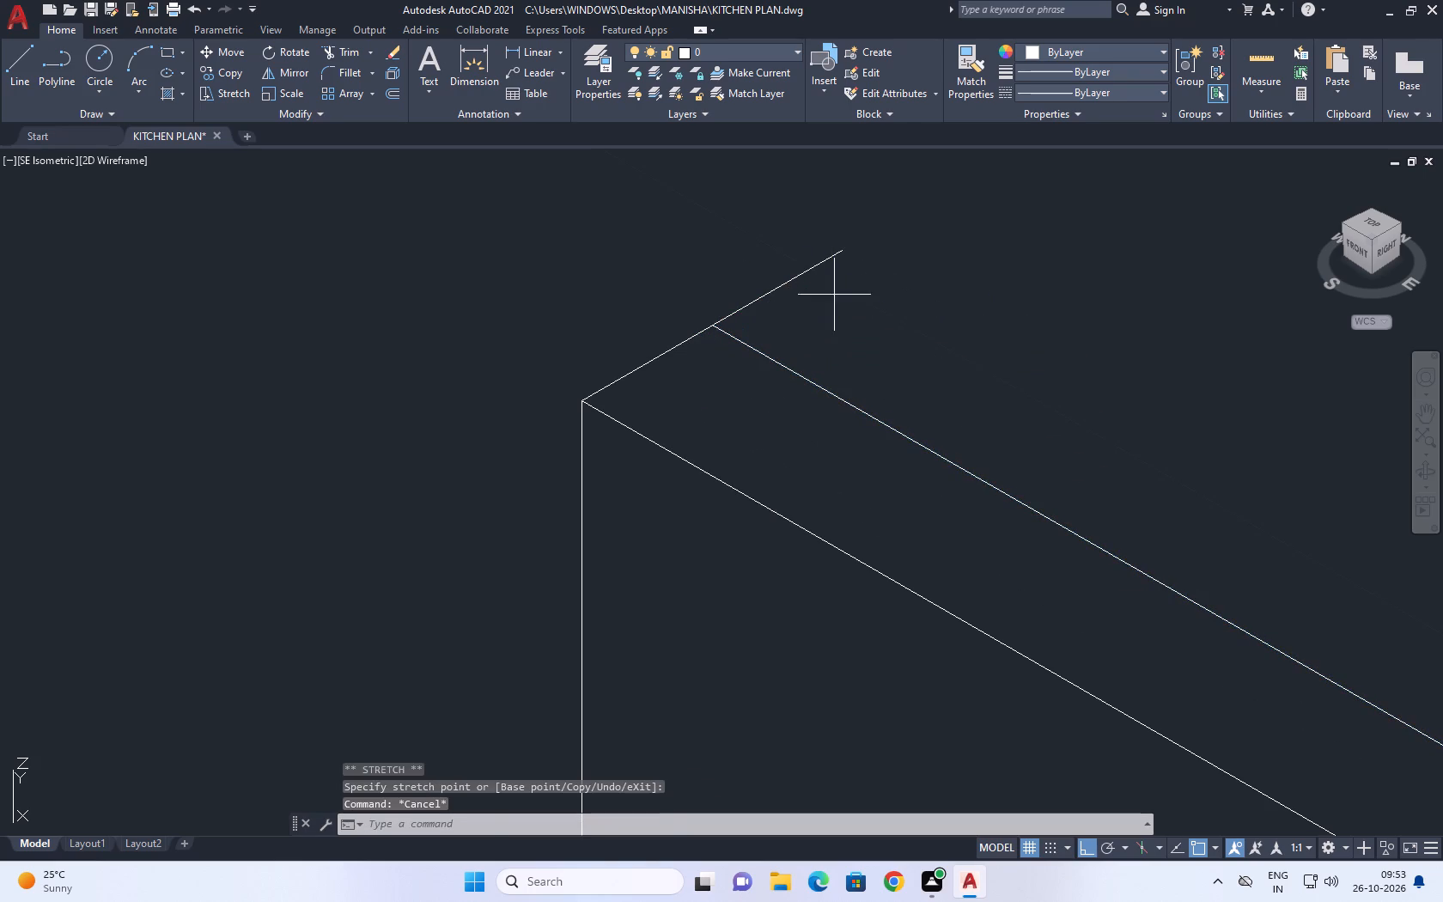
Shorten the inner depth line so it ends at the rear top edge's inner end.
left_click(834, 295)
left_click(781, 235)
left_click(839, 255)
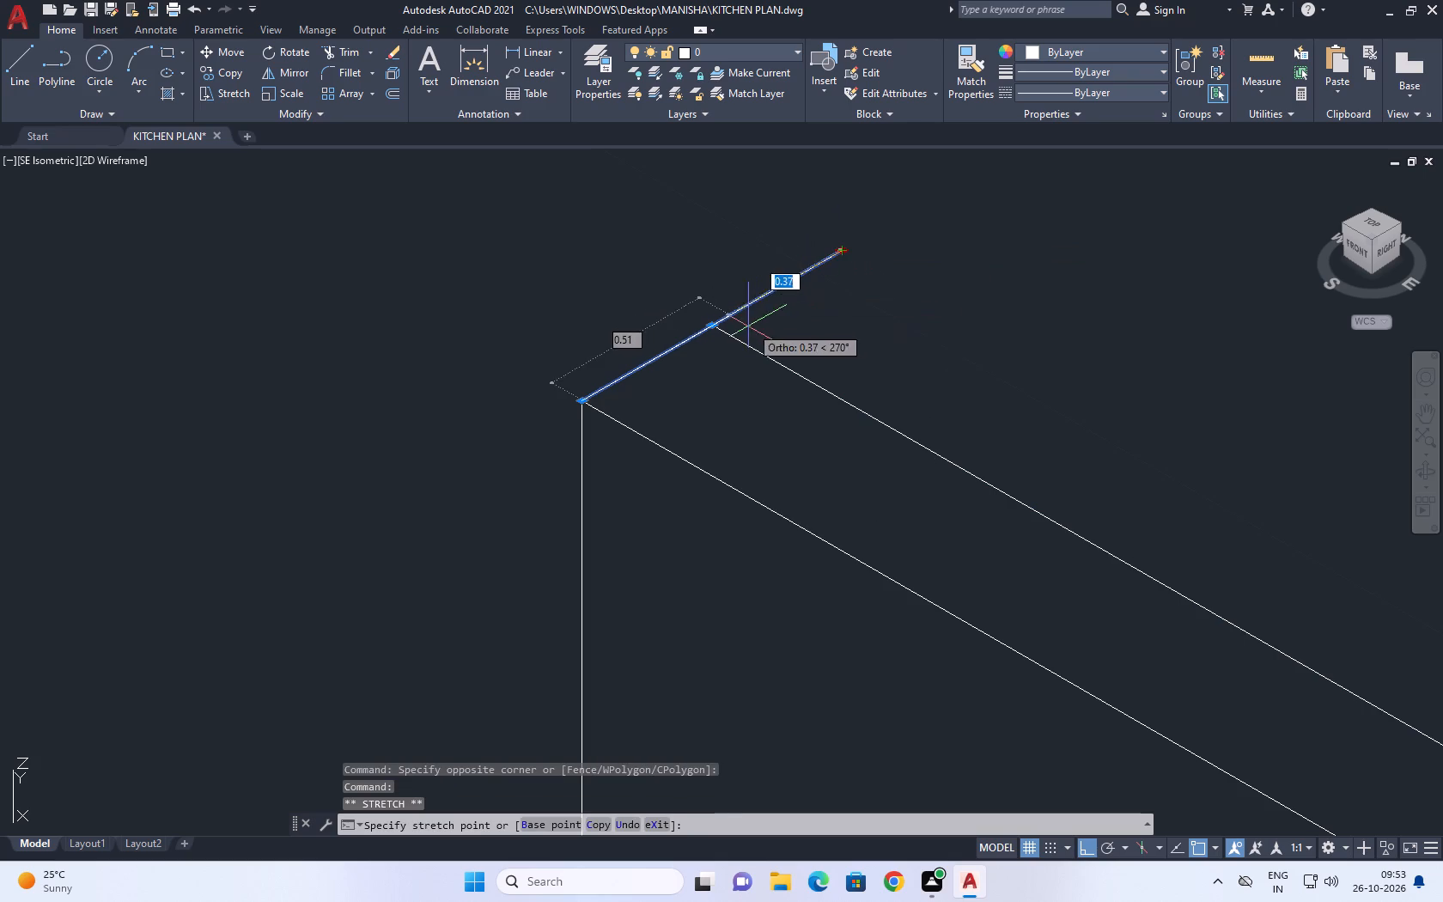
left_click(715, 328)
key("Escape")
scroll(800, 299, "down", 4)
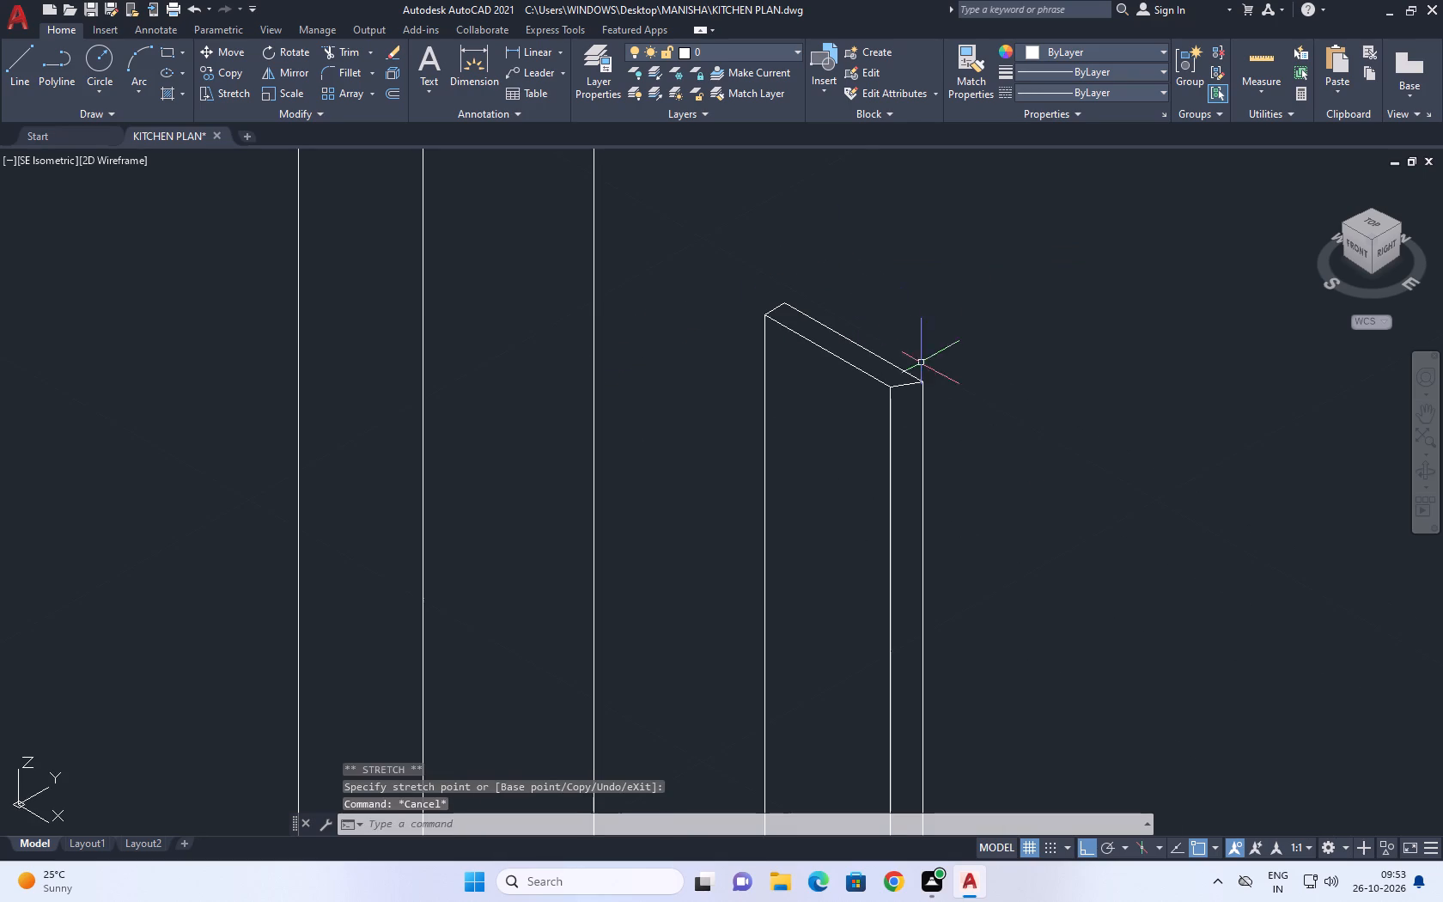
Delete the rear top edge and the short slanted outer edge at the top of the right-hand long handle.
middle_click_drag(922, 363, 920, 389)
scroll(911, 413, "up", 4)
left_click(909, 403)
left_click_drag(833, 342, 836, 350)
middle_click_drag(910, 424, 898, 497)
key("Delete")
Draw a depth line about 0.6 units long straight back from the handle's front upper outer corner.
scroll(881, 442, "down", 3)
middle_click_drag(880, 417, 875, 479)
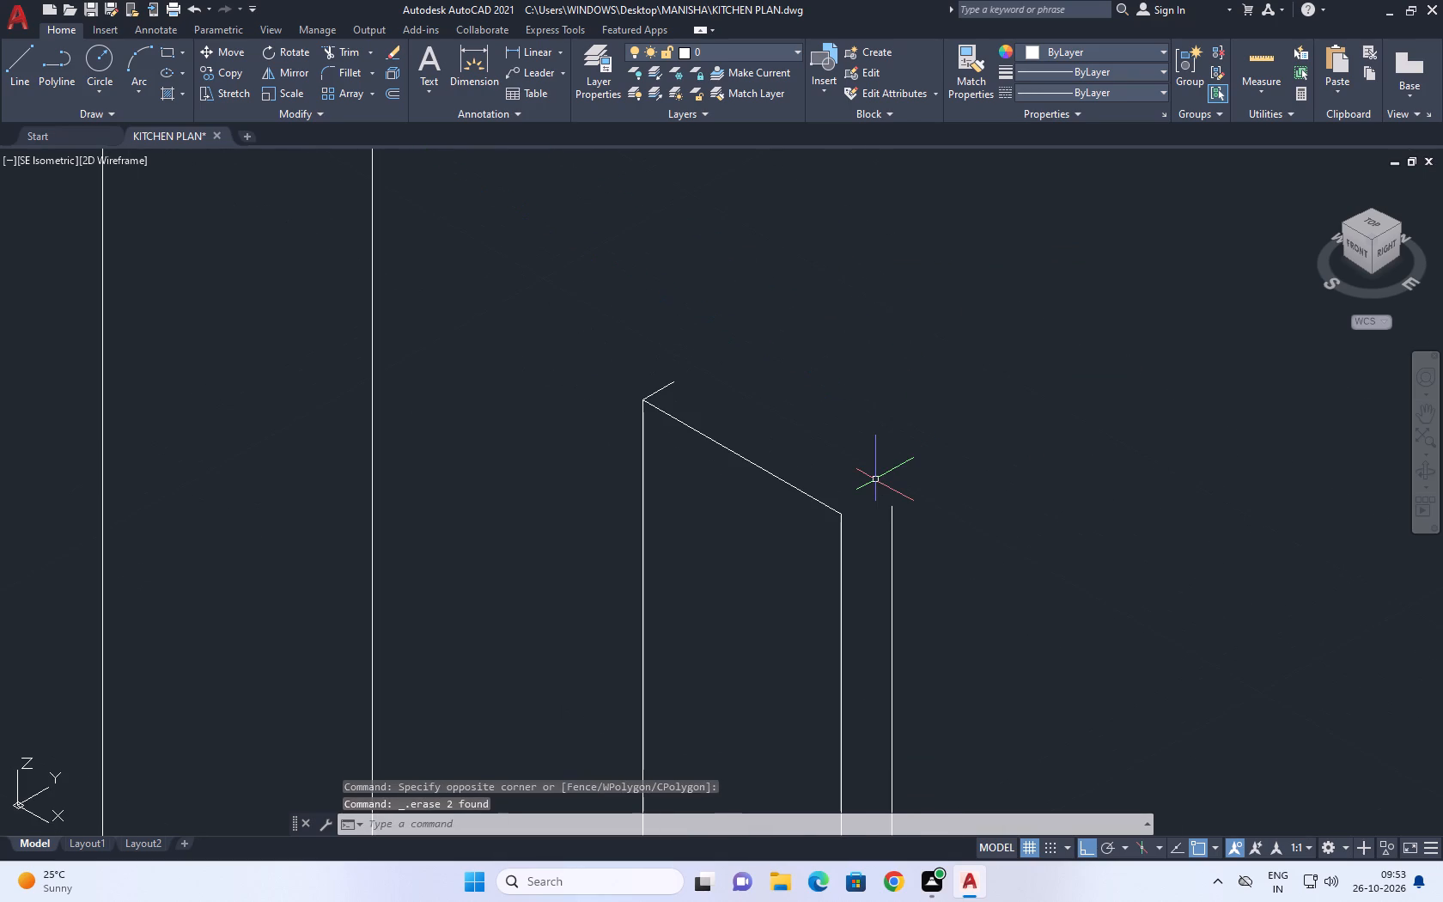
key("l")
key("space")
scroll(849, 512, "up", 4)
left_click(788, 540)
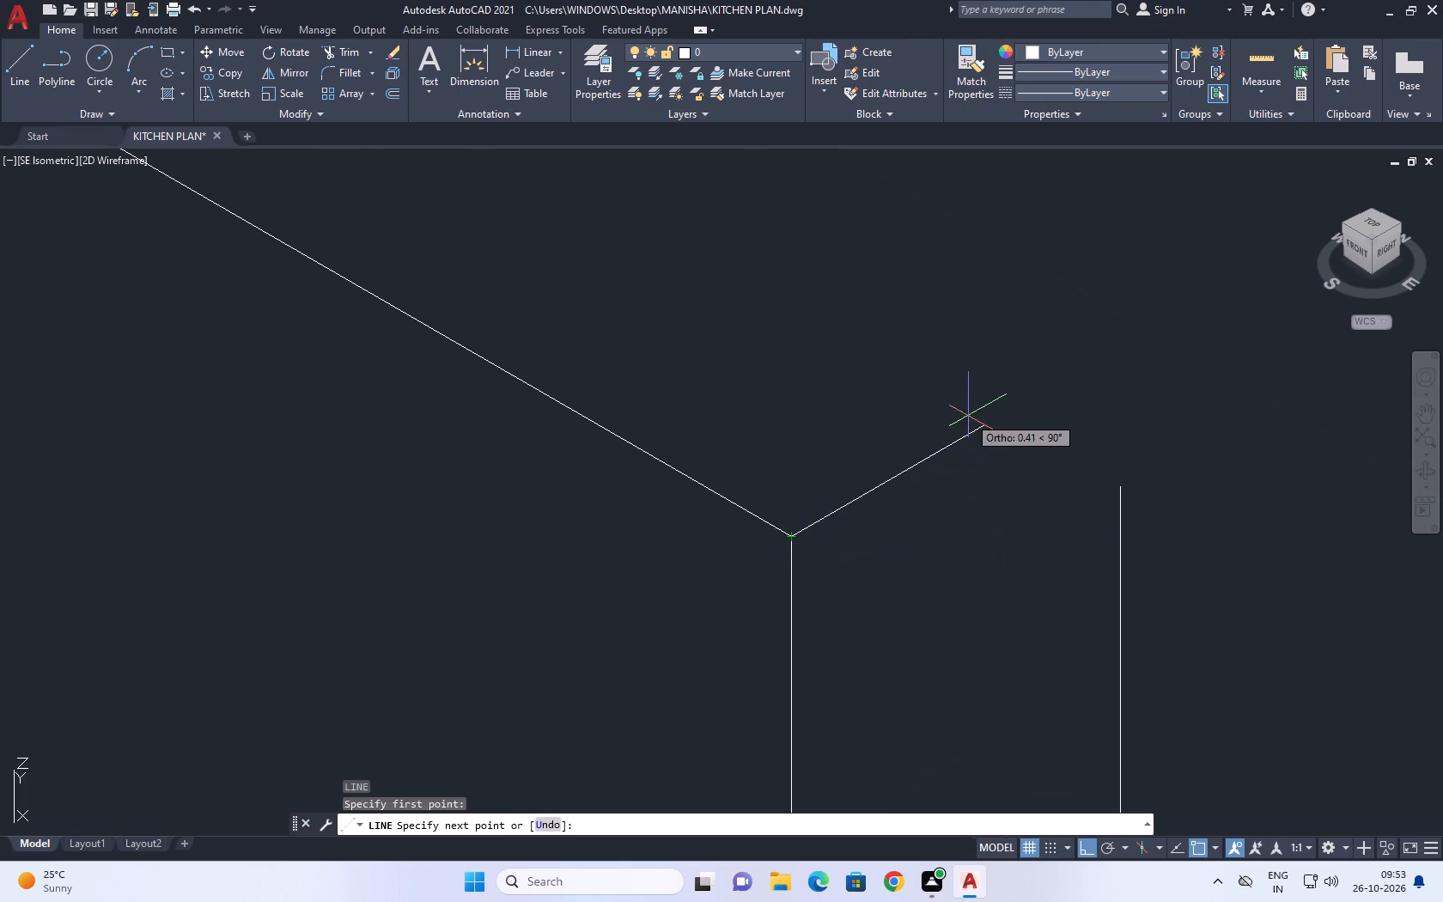
left_click(1035, 373)
key("Escape")
Extend the handle's rear vertical edge upward and stretch the outer depth line until it meets that edge.
scroll(1017, 485, "down", 3)
left_click(1044, 487)
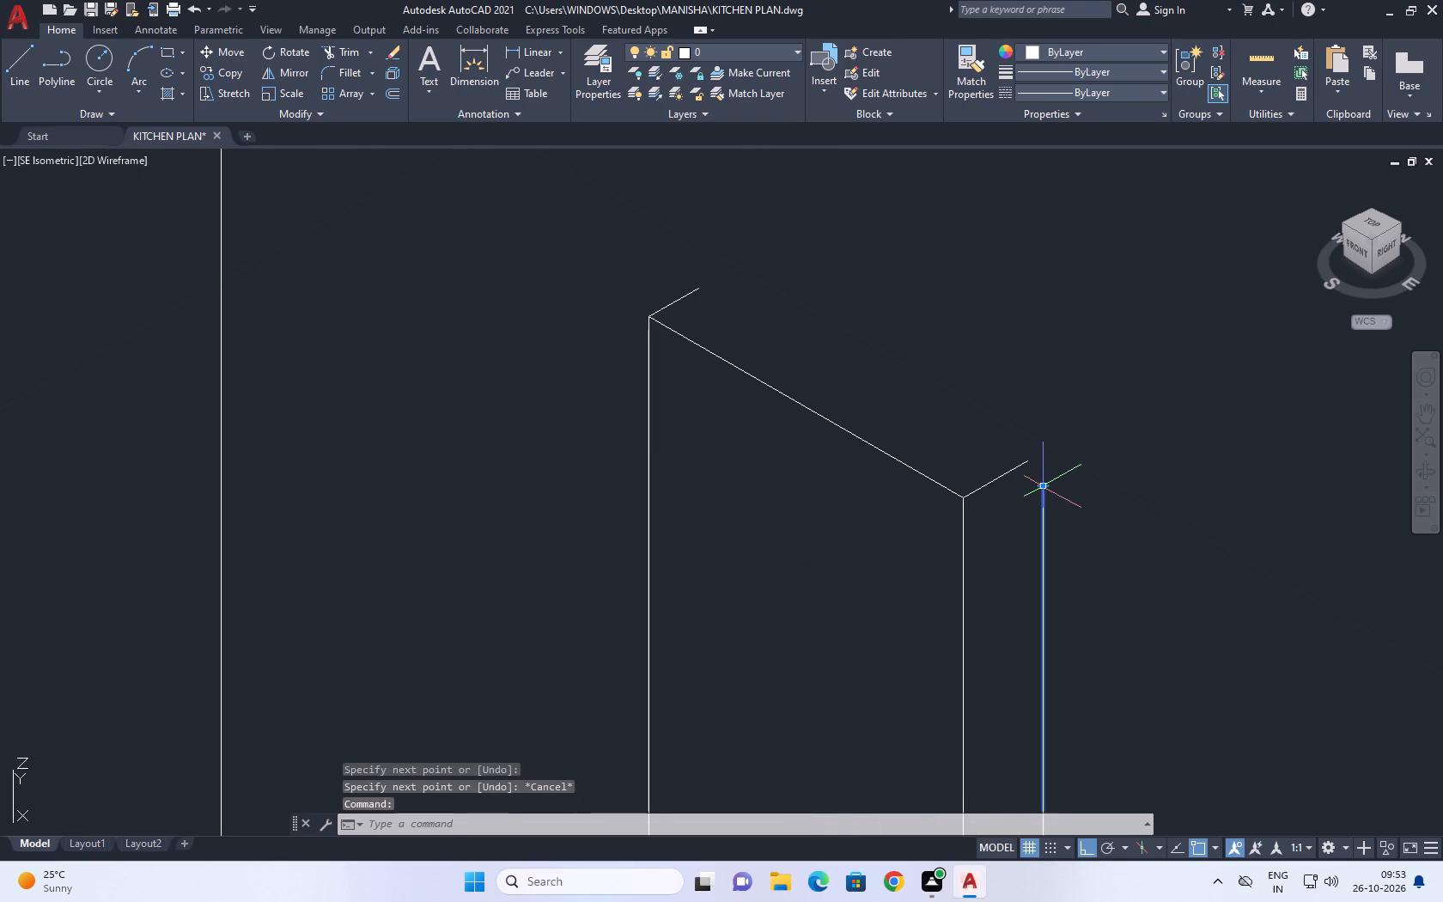
scroll(1041, 489, "up", 2)
left_click(1041, 483)
left_click(1040, 323)
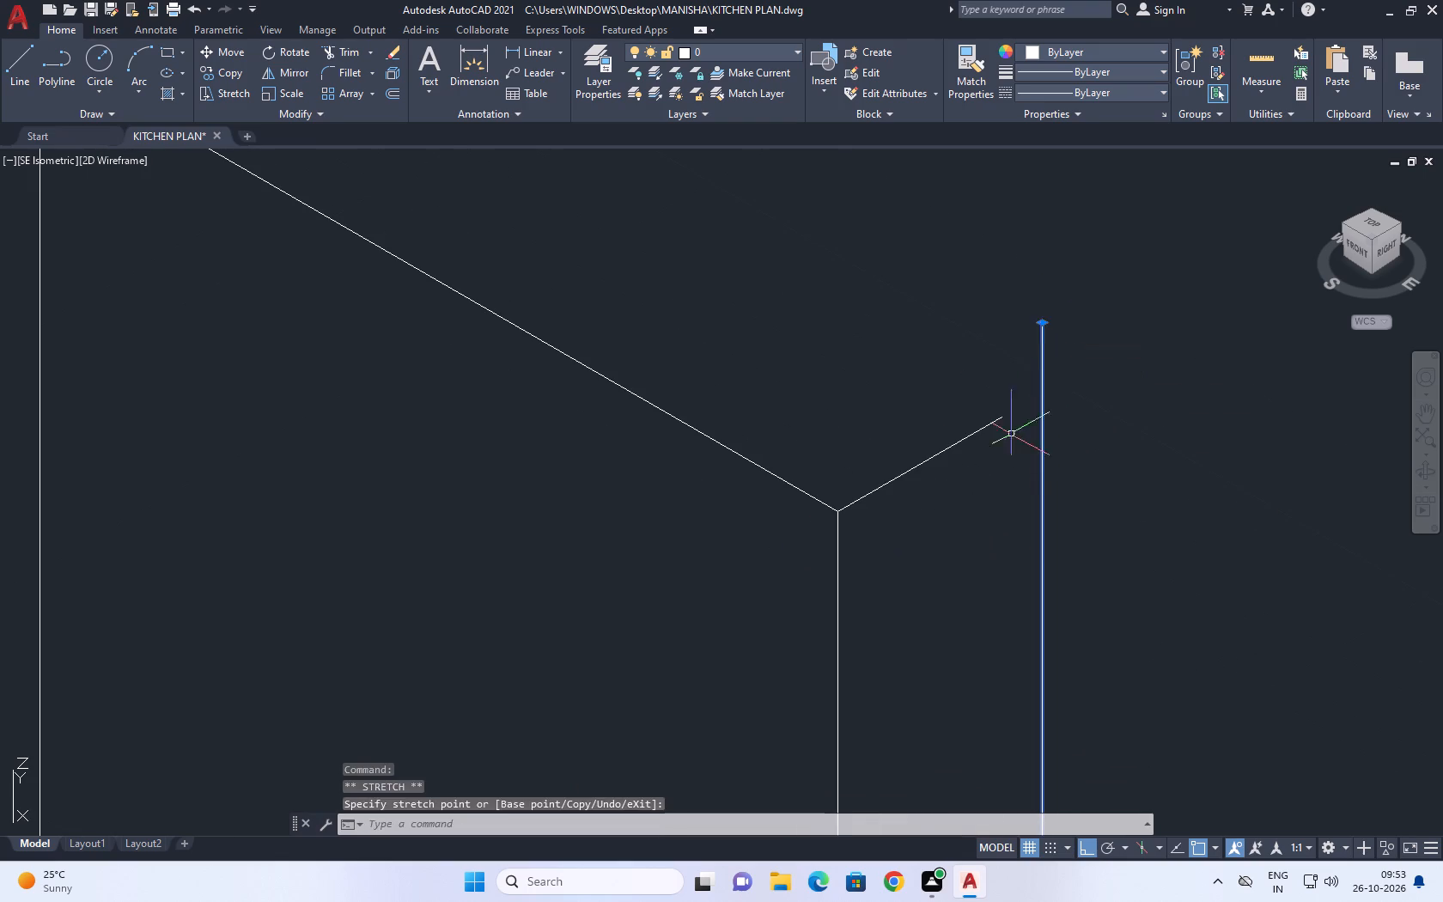
key("Escape")
left_click(997, 420)
left_click(997, 417)
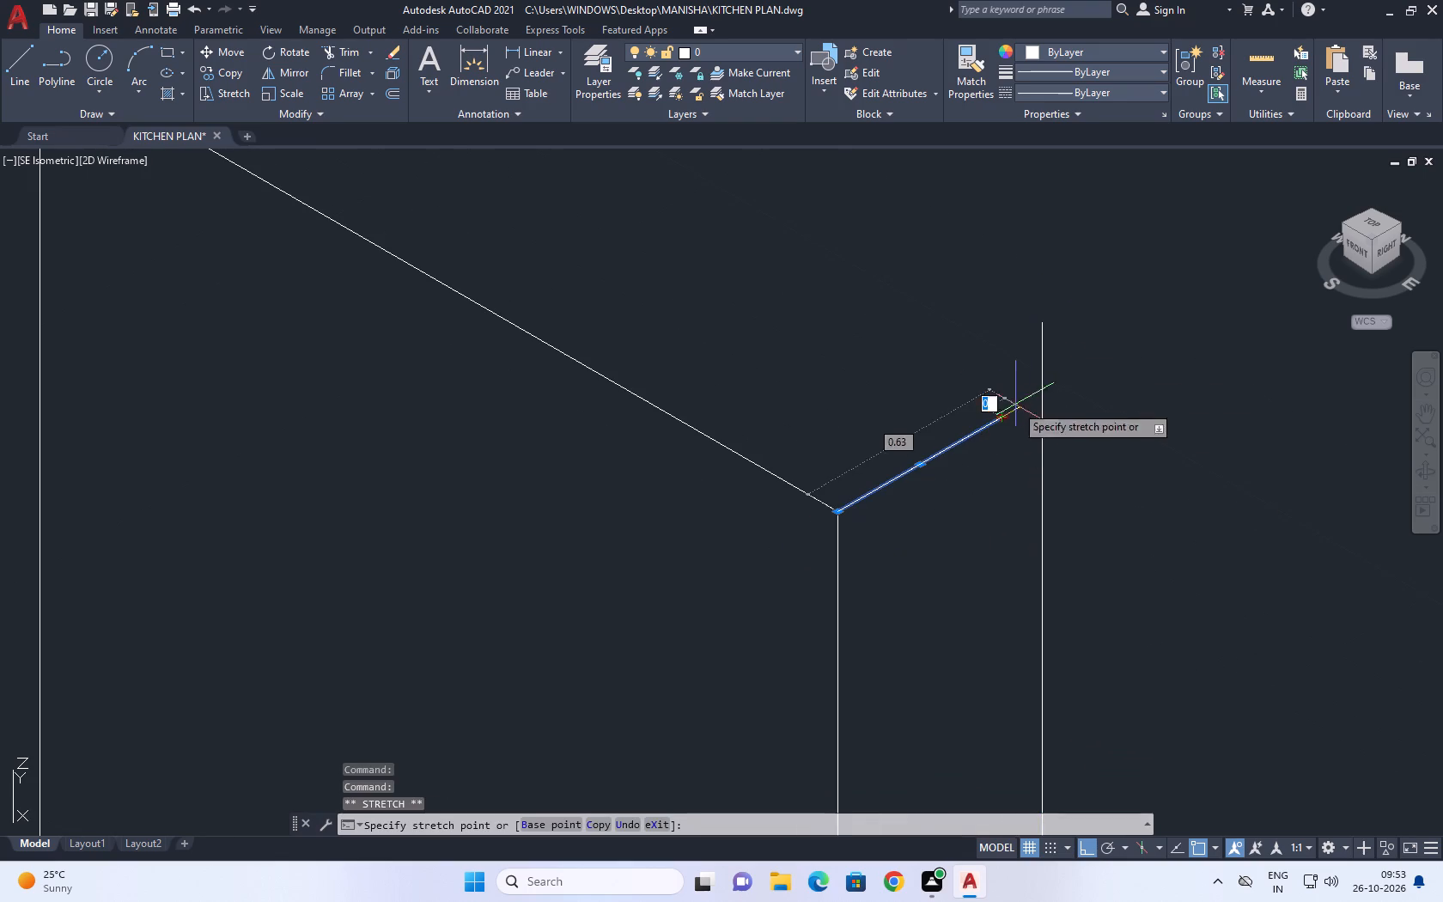
left_click(1044, 395)
key("Escape")
Shorten the rear vertical edge's top end down to the end of the outer depth line.
left_click_drag(1057, 342, 1042, 342)
left_click(1016, 326)
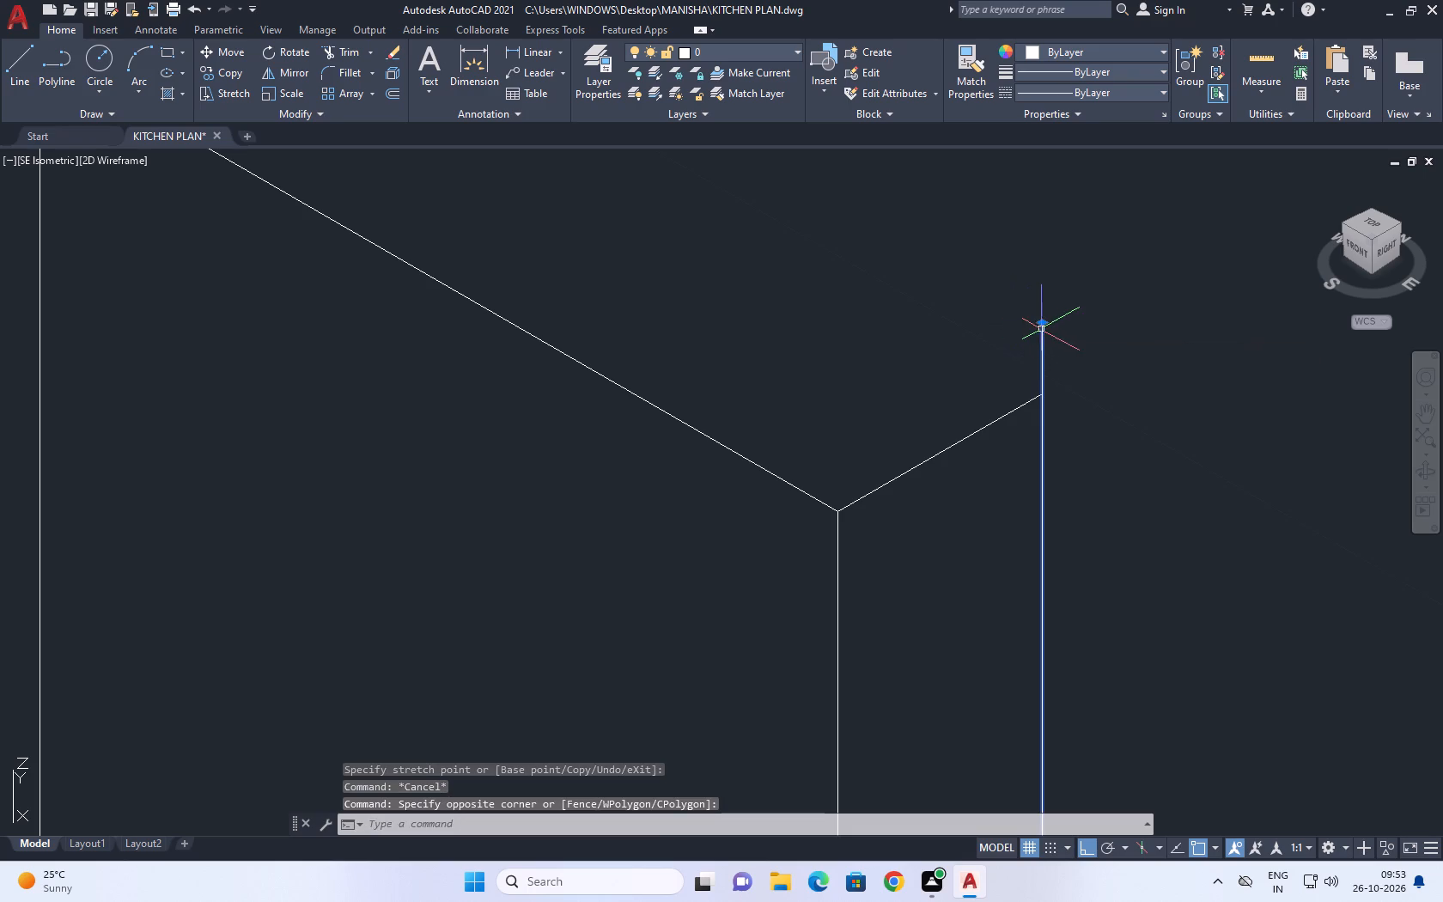
left_click(1043, 322)
left_click(1036, 393)
key("Escape")
scroll(902, 481, "down", 3)
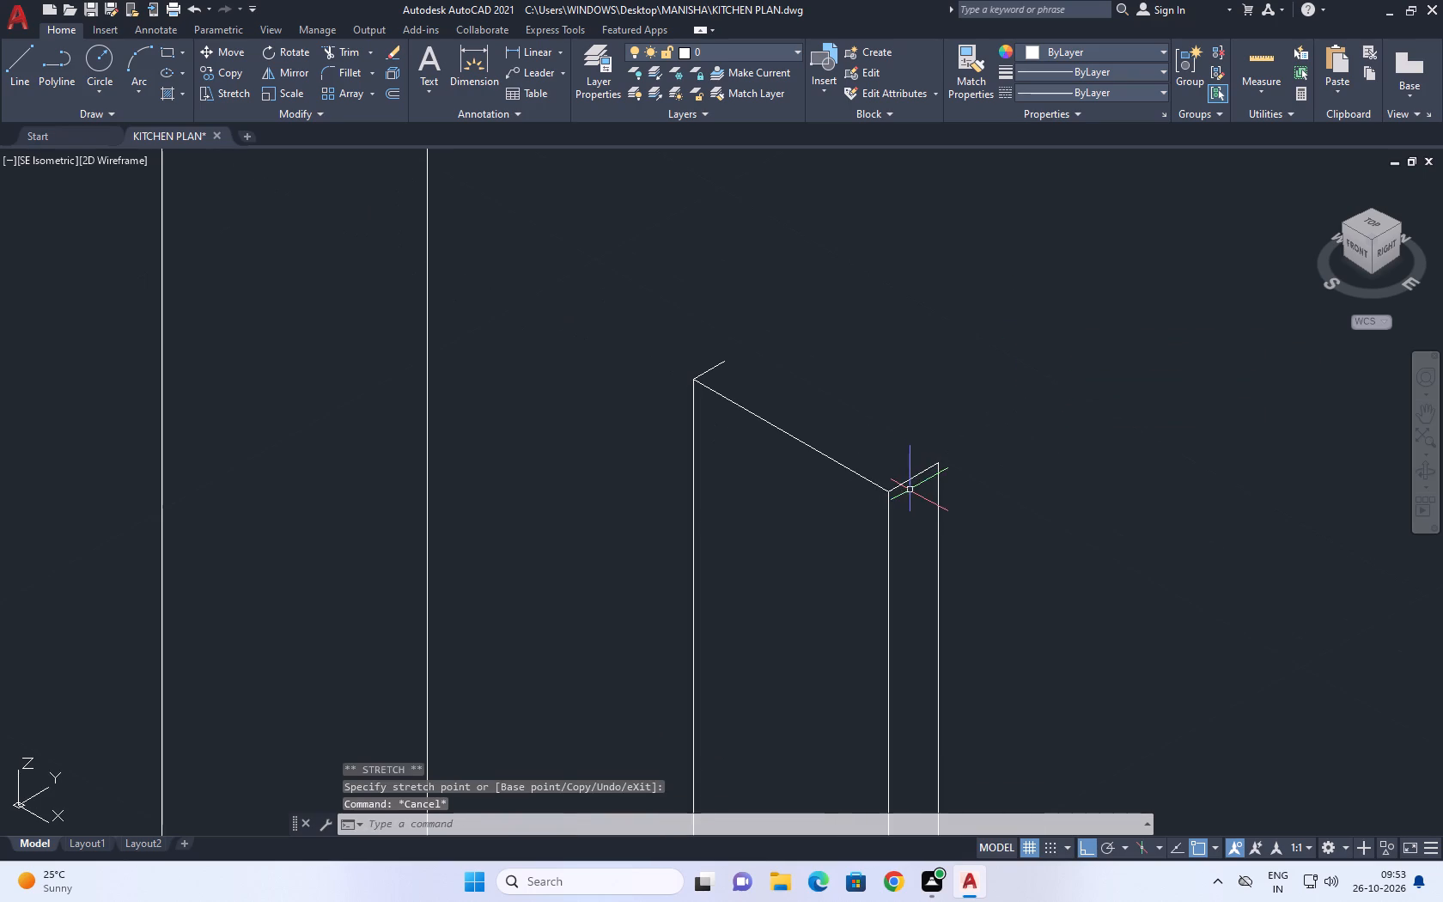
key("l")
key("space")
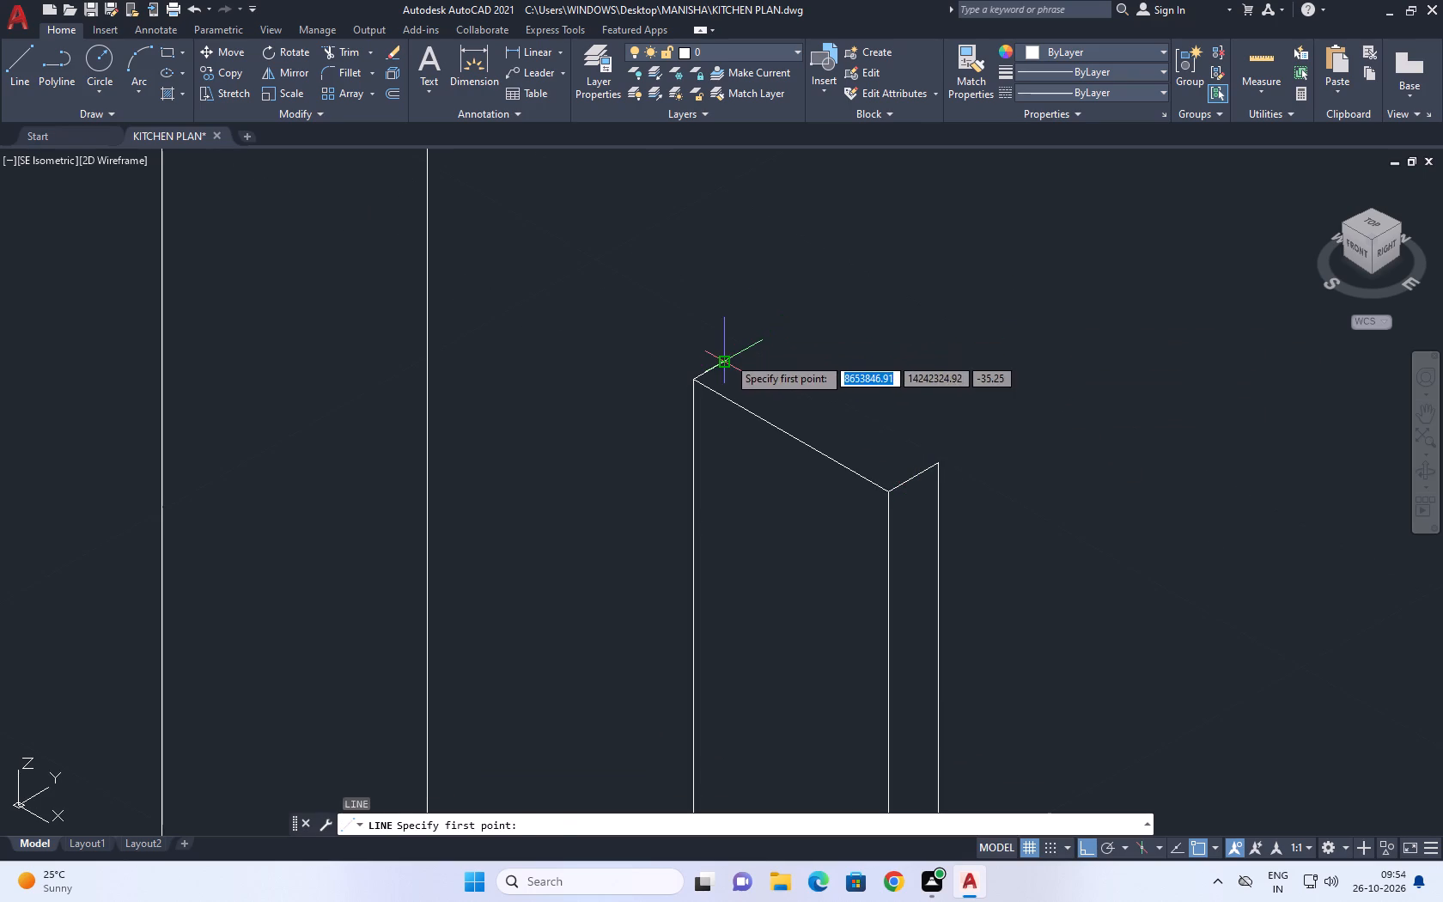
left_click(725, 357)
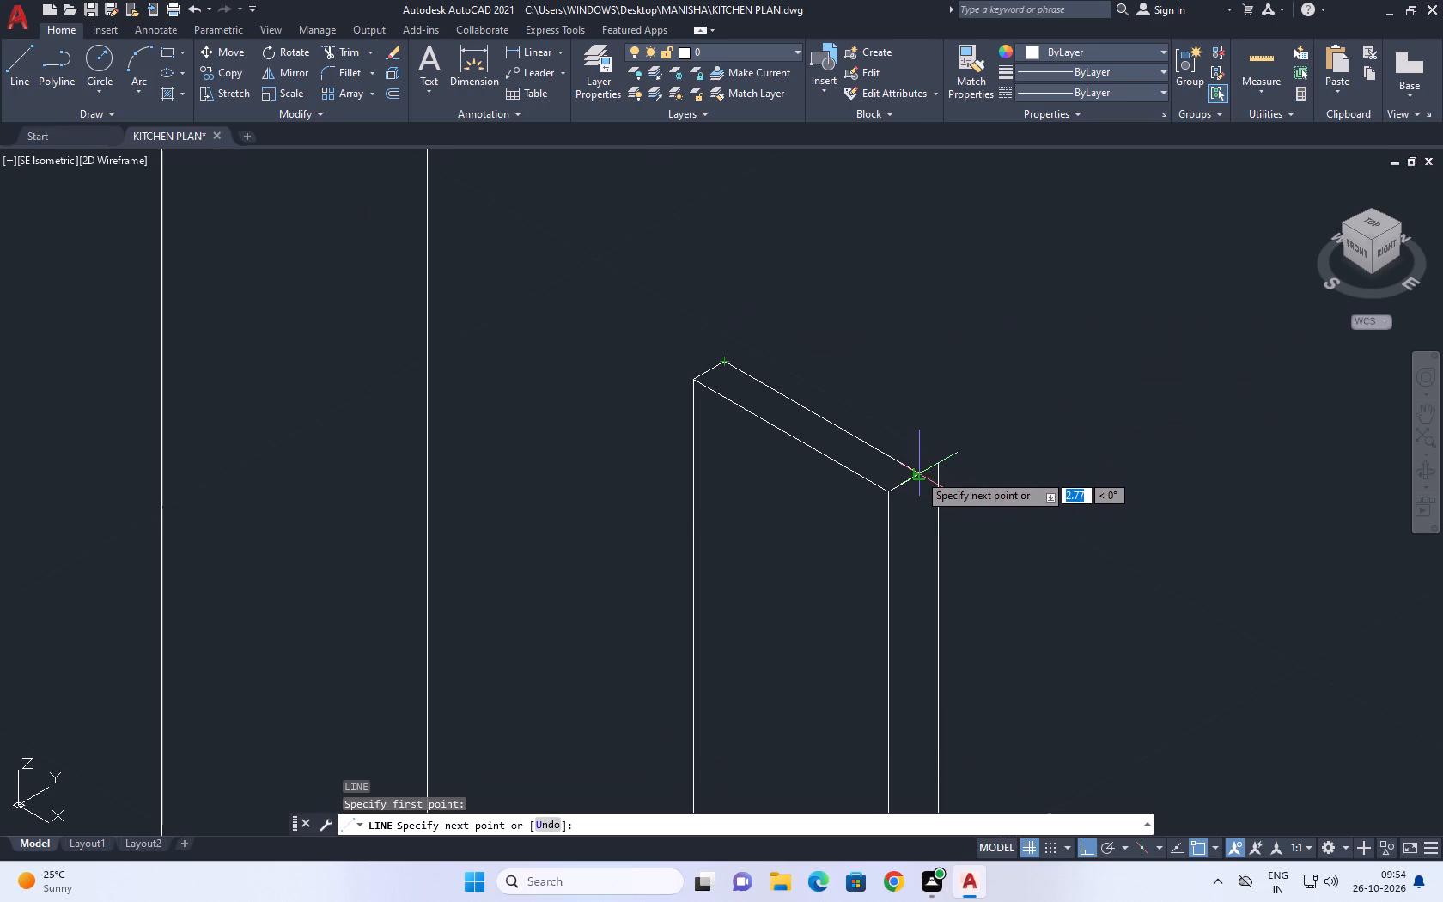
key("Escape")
Draw the rear top edge from the handle's rear upper outer corner, parallel to the front edge and extending slightly past the inner side.
key("l")
key("space")
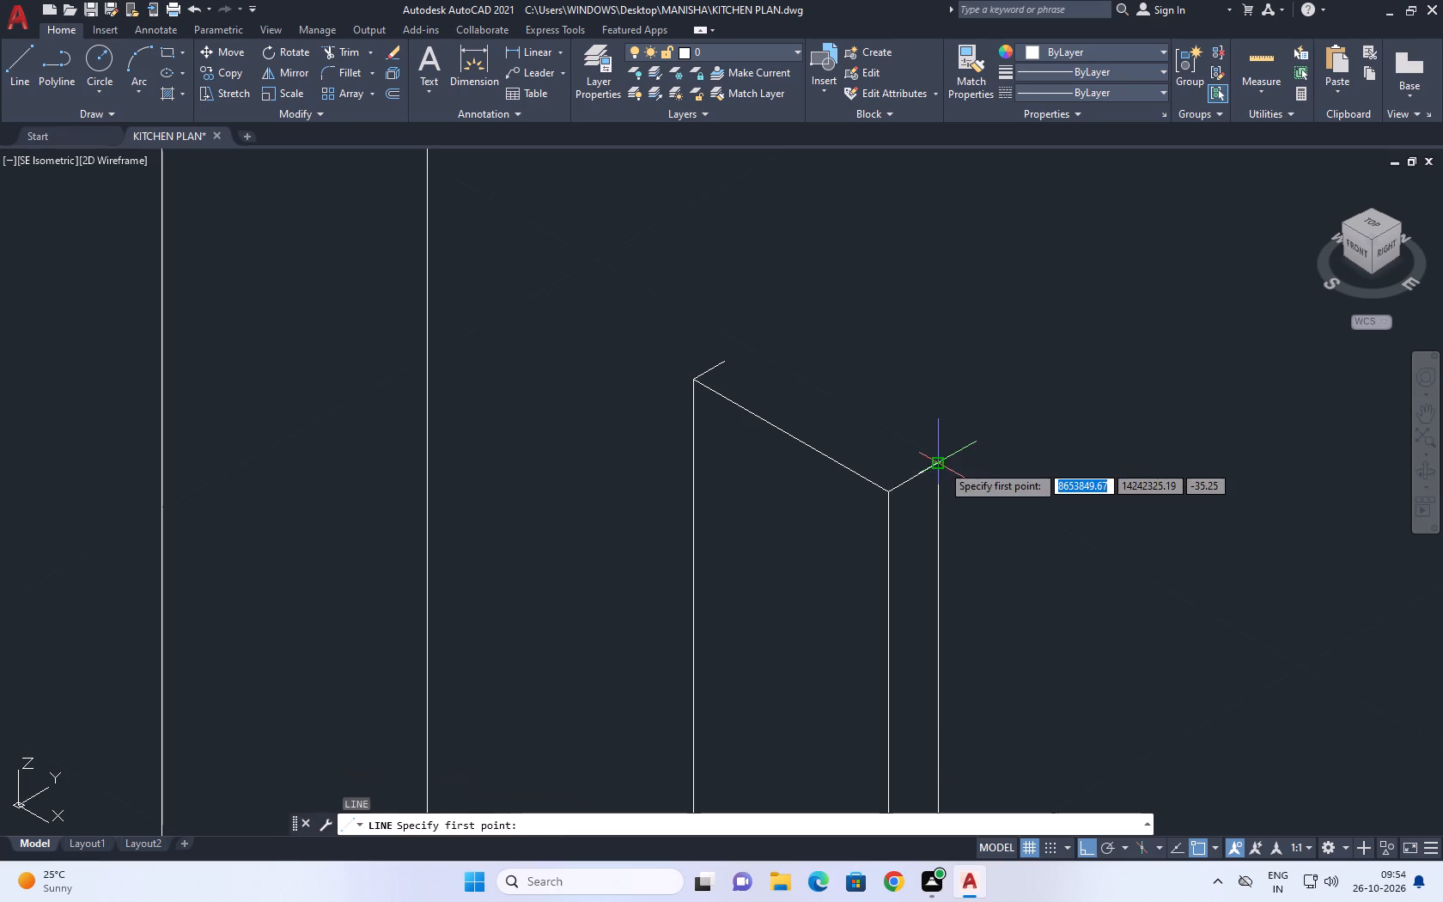
left_click(939, 464)
left_click(721, 325)
key("Escape")
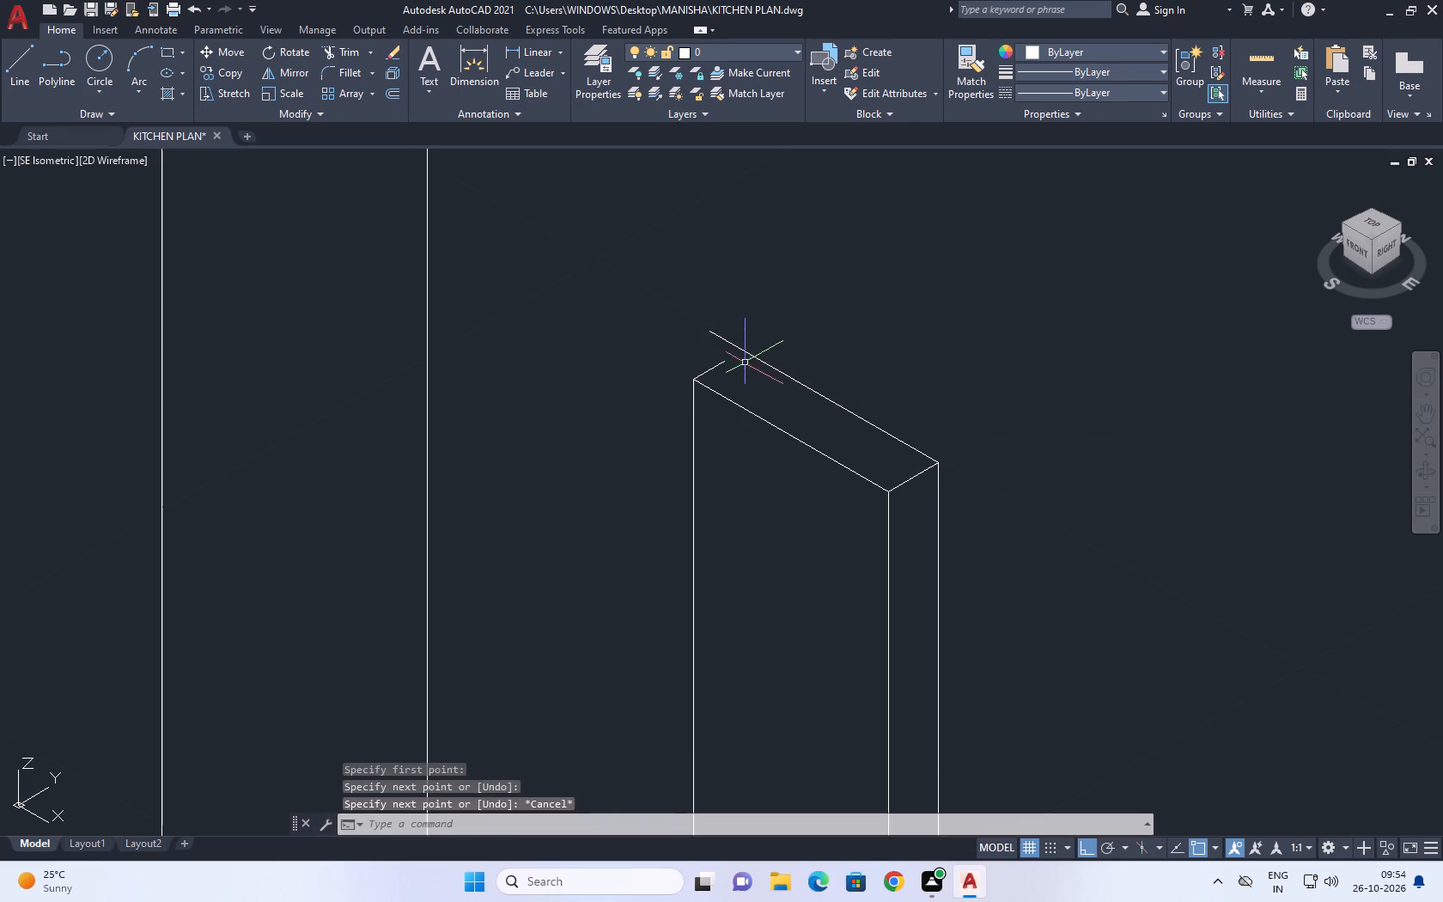
Stretch the inner depth line's back end until it meets the new rear top edge.
scroll(745, 365, "up", 2)
left_click(740, 355)
left_click(653, 347)
left_click(689, 356)
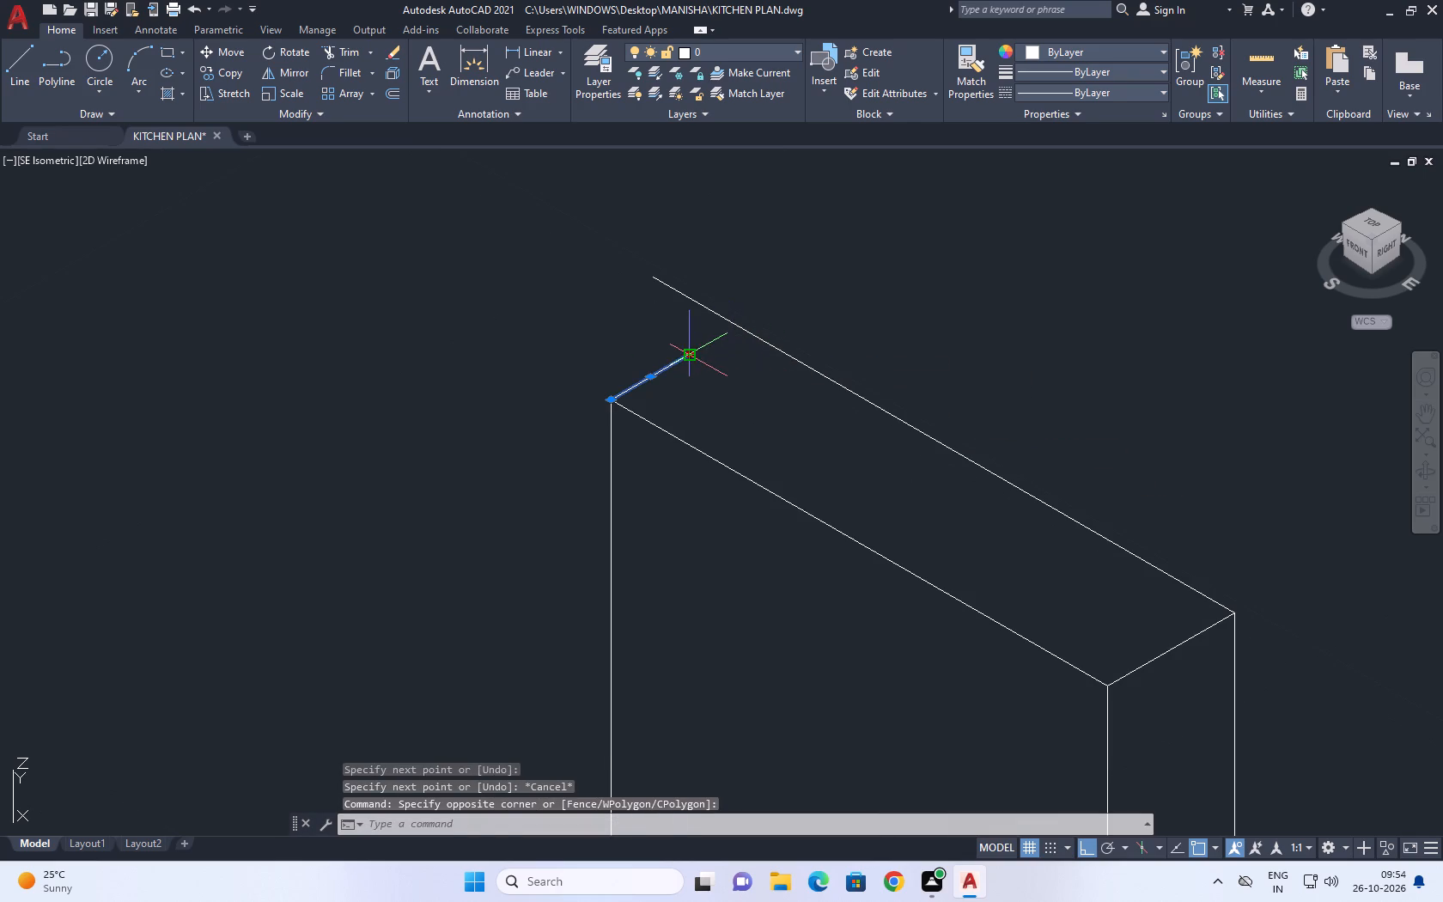
left_click(737, 328)
key("Escape")
Shorten the overhanging rear top edge so it ends at the inner depth line's back end.
middle_click_drag(720, 330, 726, 393)
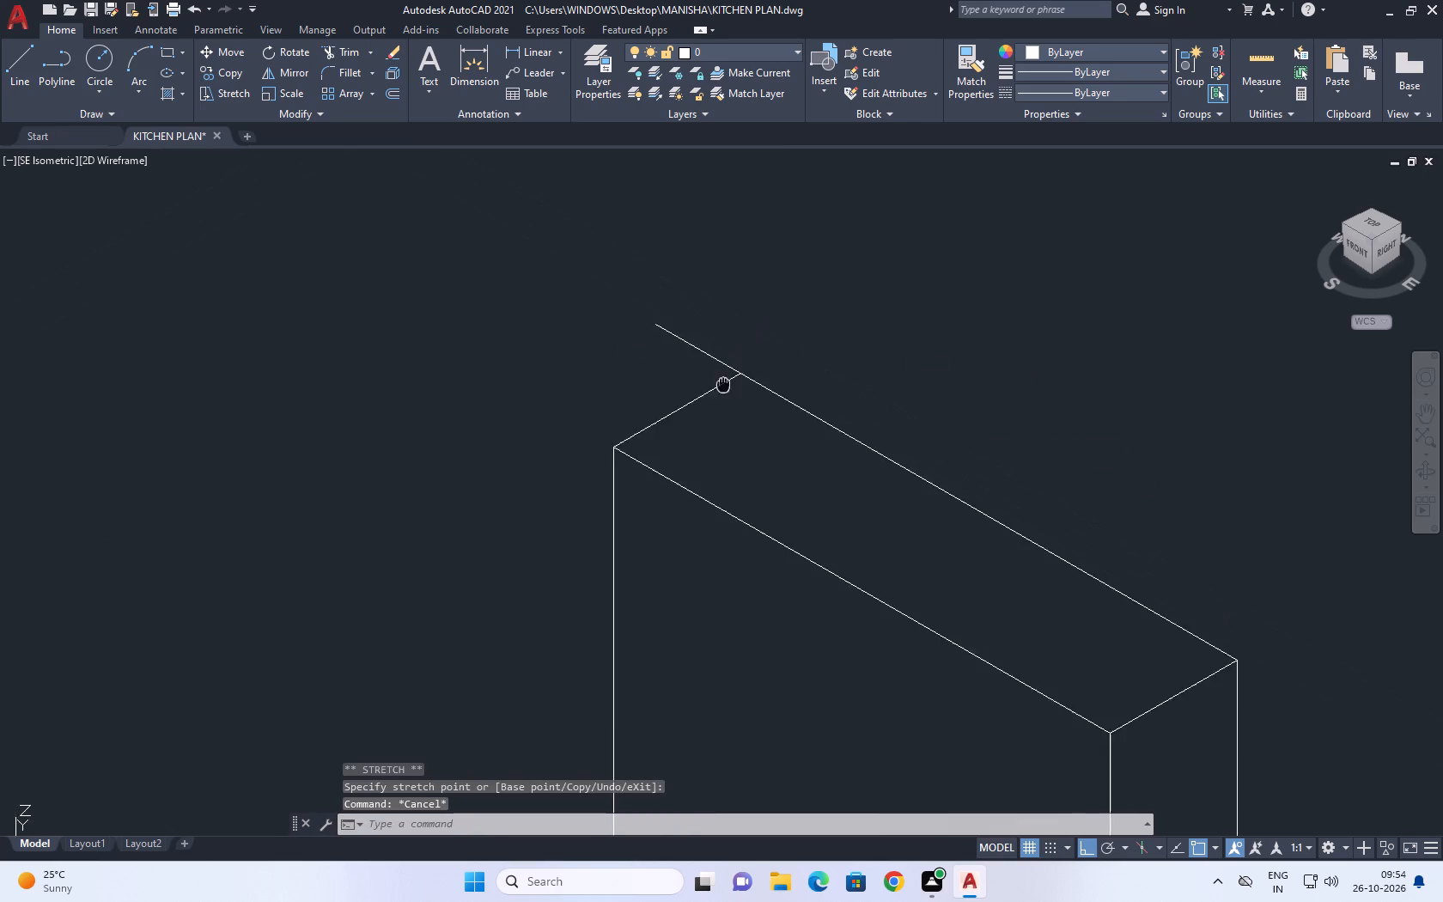
middle_click_drag(726, 393, 731, 410)
left_click_drag(733, 324, 725, 329)
double_click(693, 355)
left_click(669, 372)
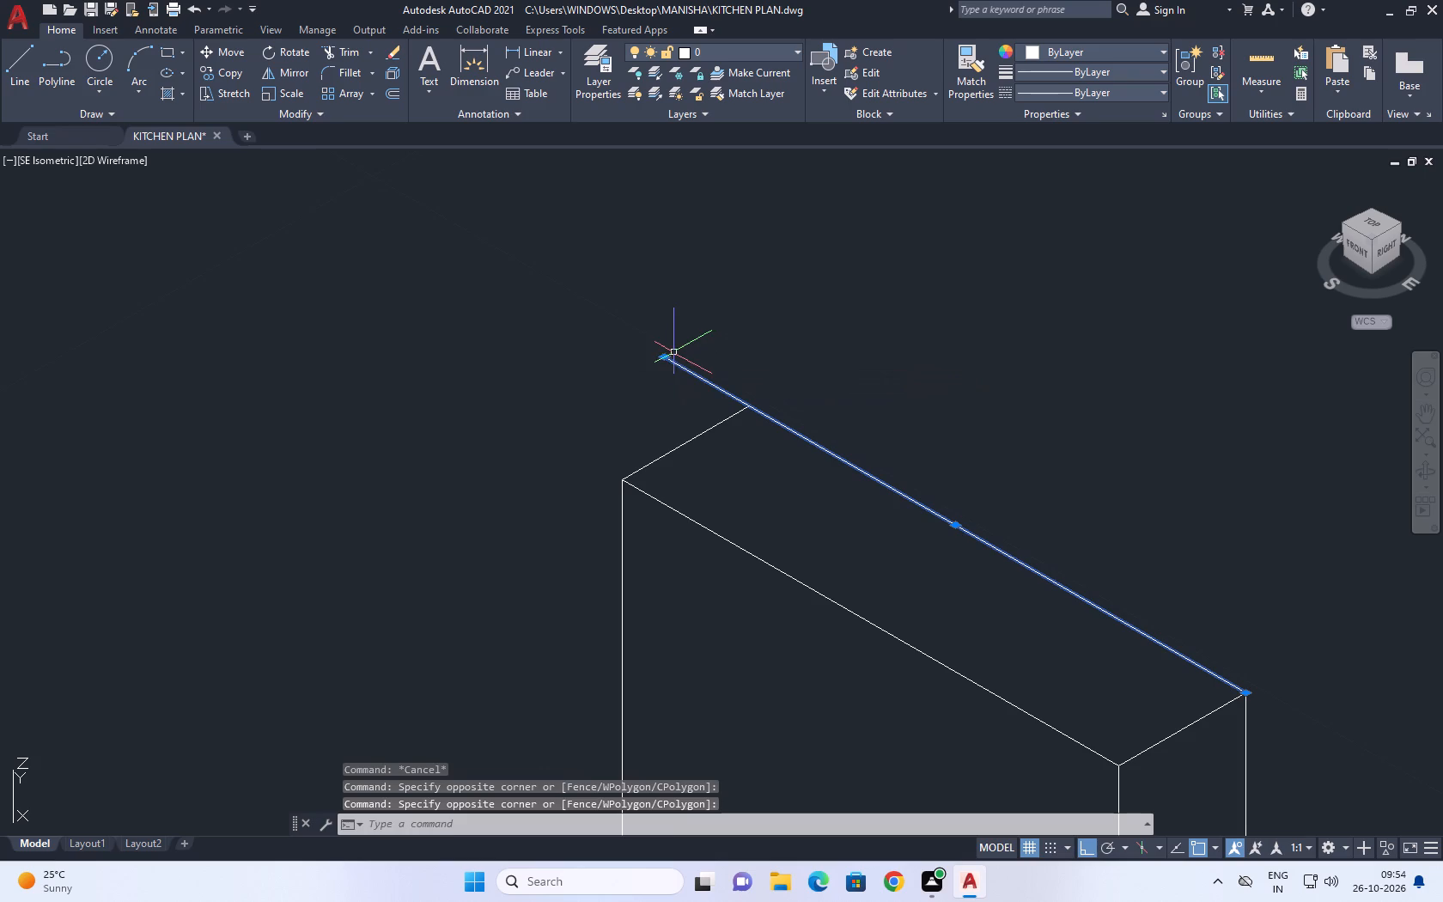
left_click(666, 355)
left_click(753, 408)
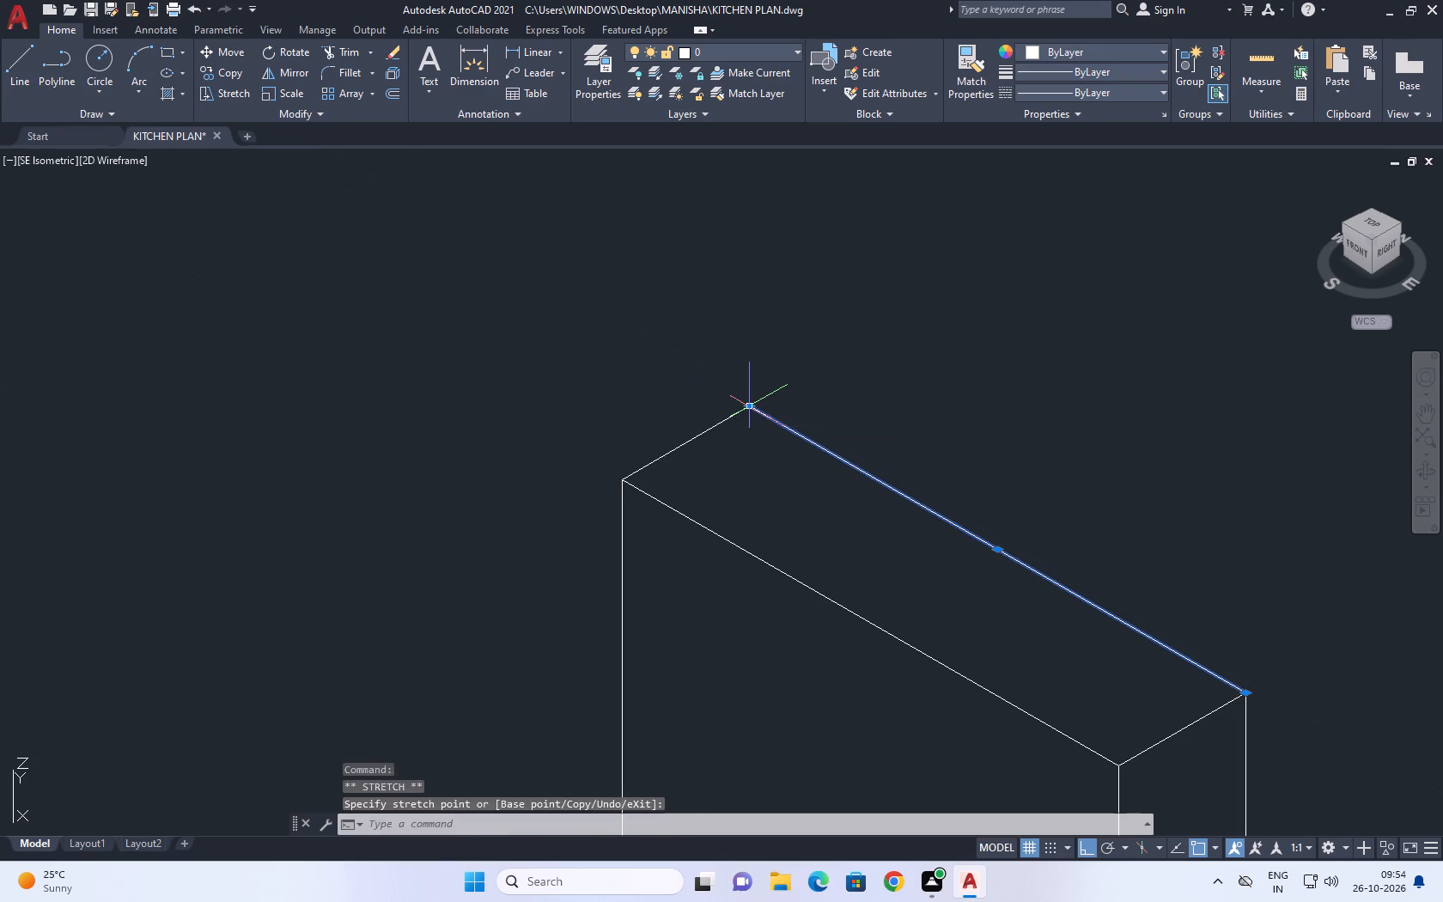
key("Escape")
scroll(805, 411, "down", 4)
middle_click_drag(892, 423, 883, 423)
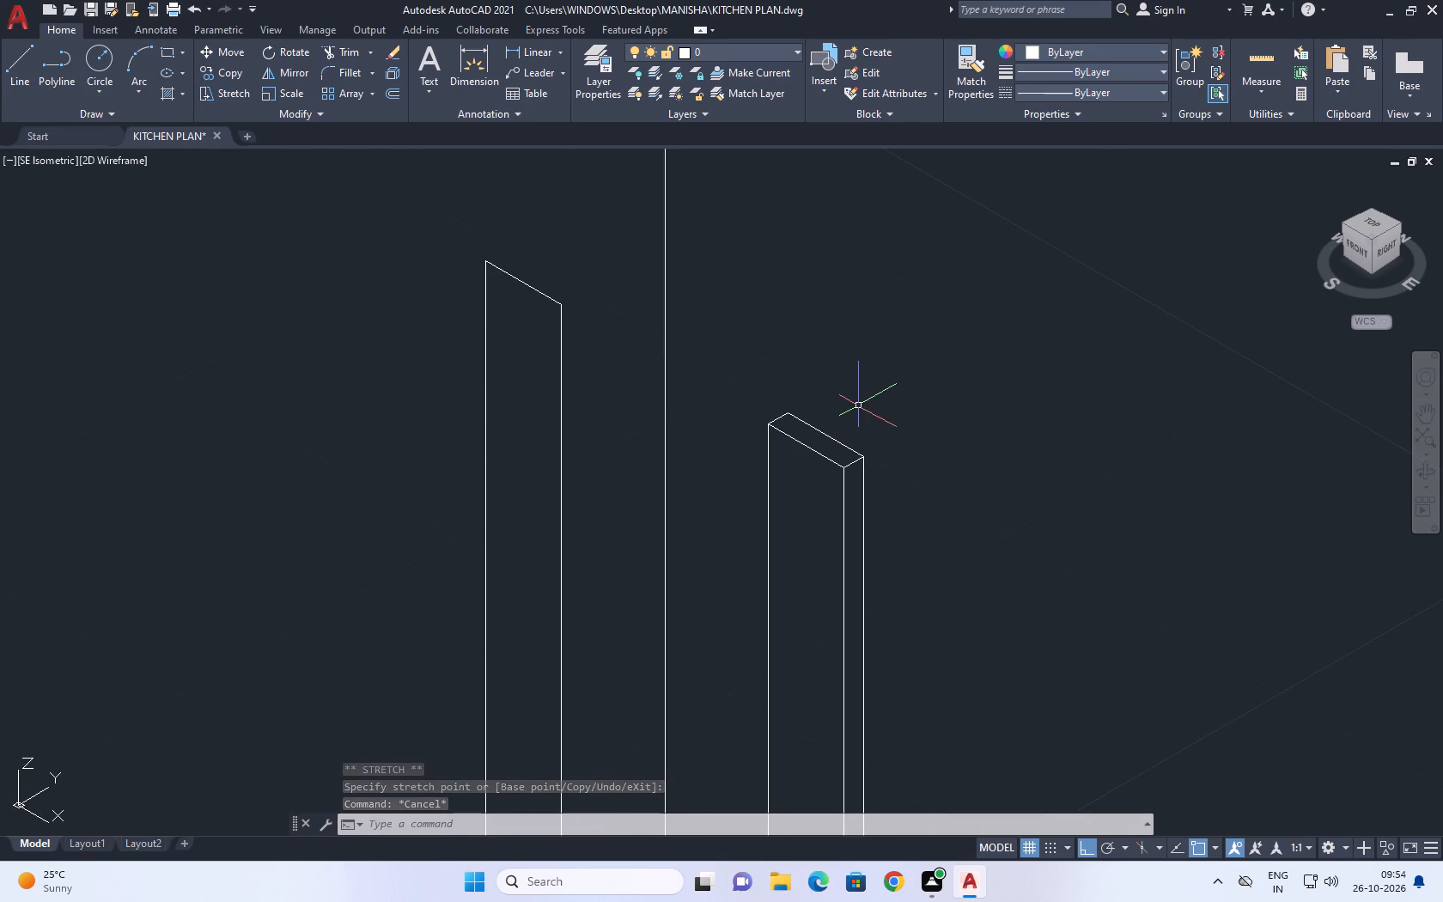
scroll(858, 404, "down", 1)
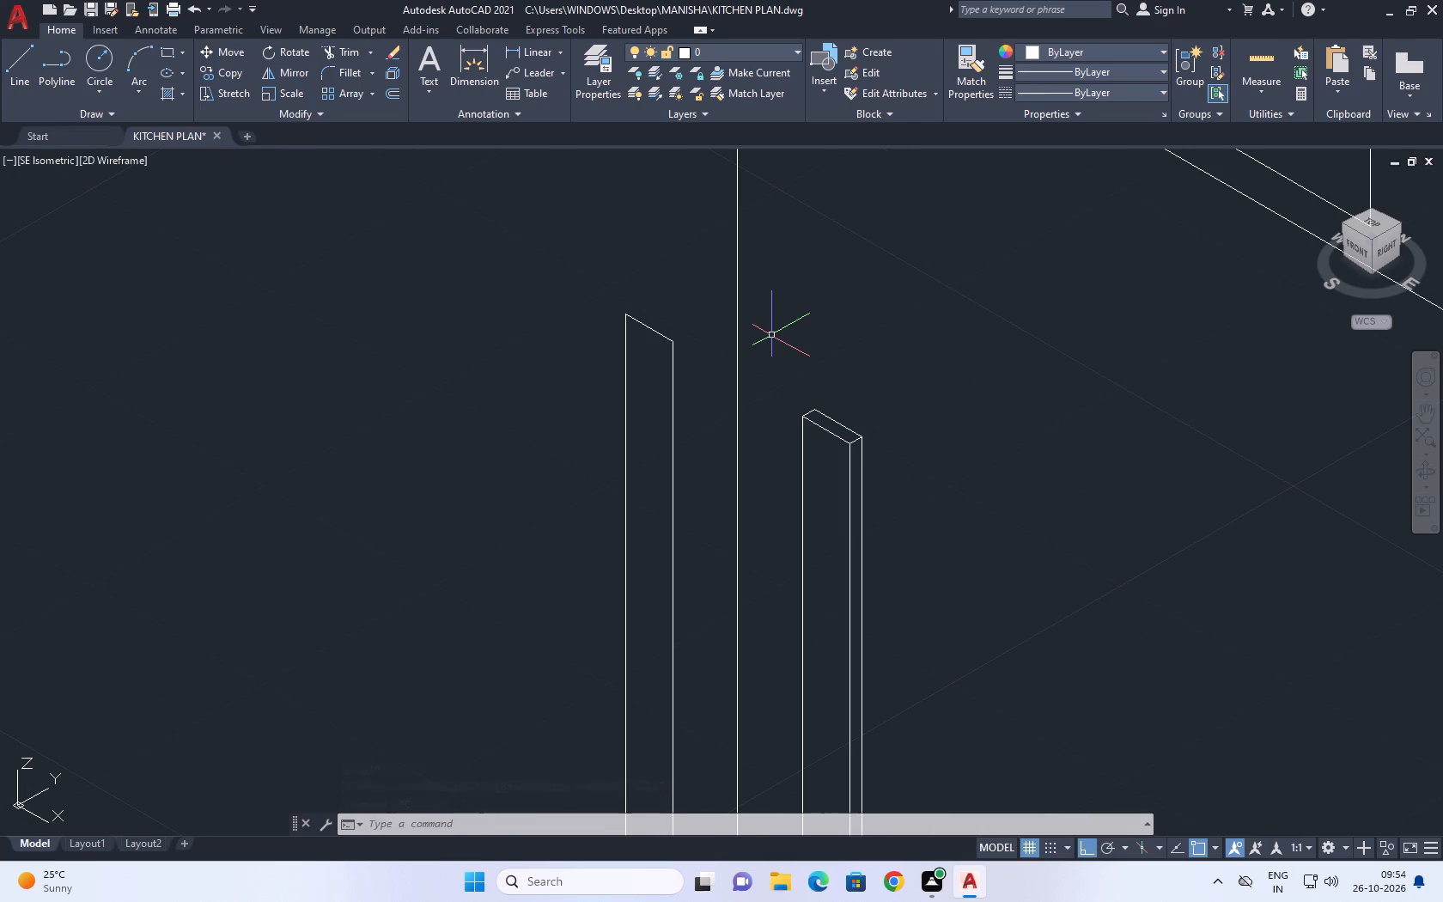
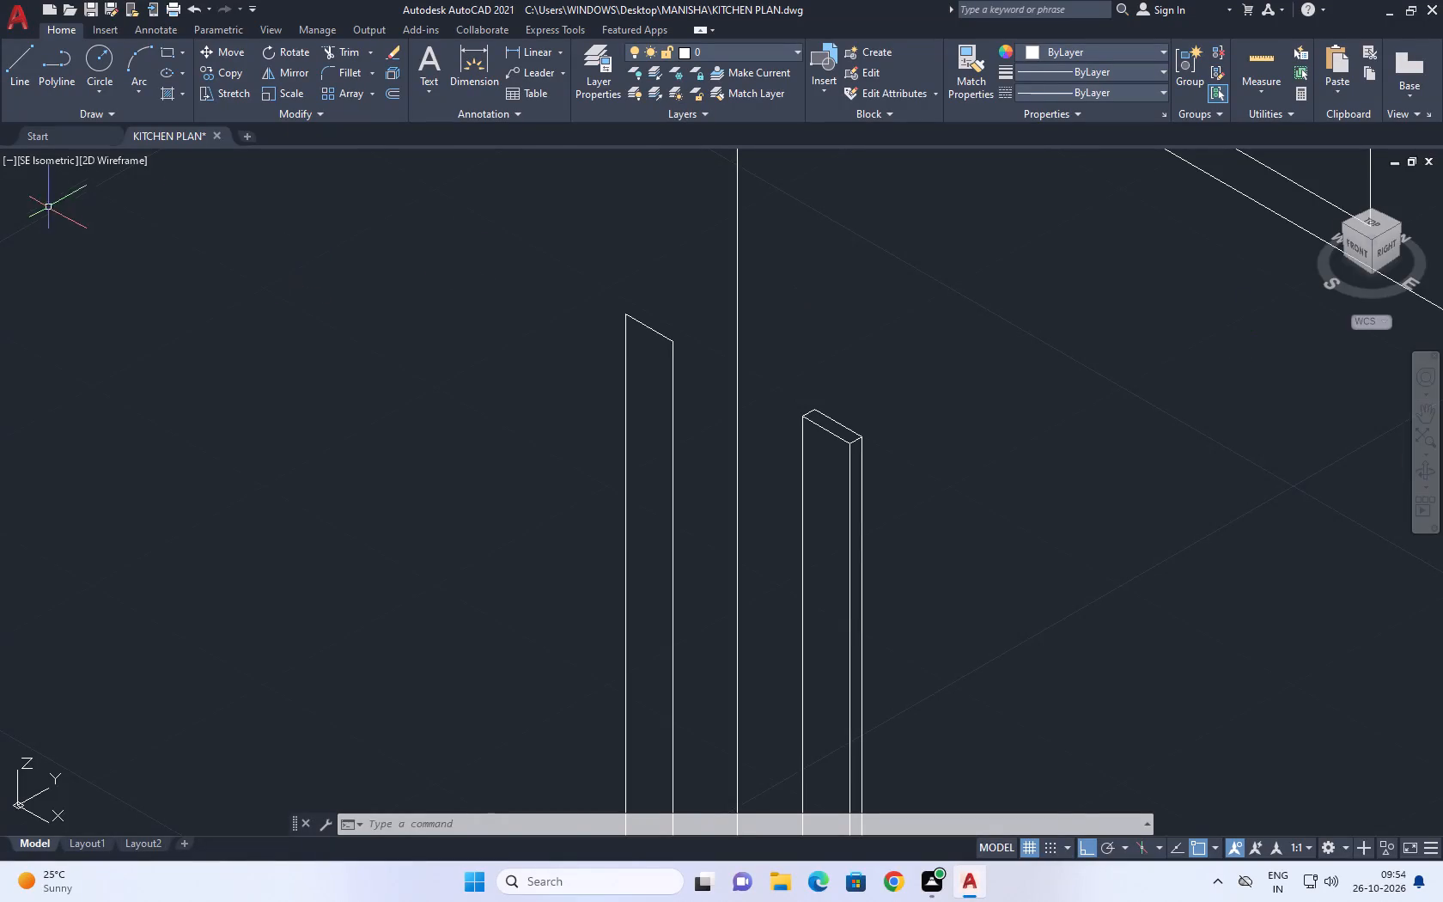
Move the horizontal line at the bottom of the long doors straight up by about 29.3 units.
middle_click_drag(632, 326, 569, 313)
scroll(632, 326, "down", 1)
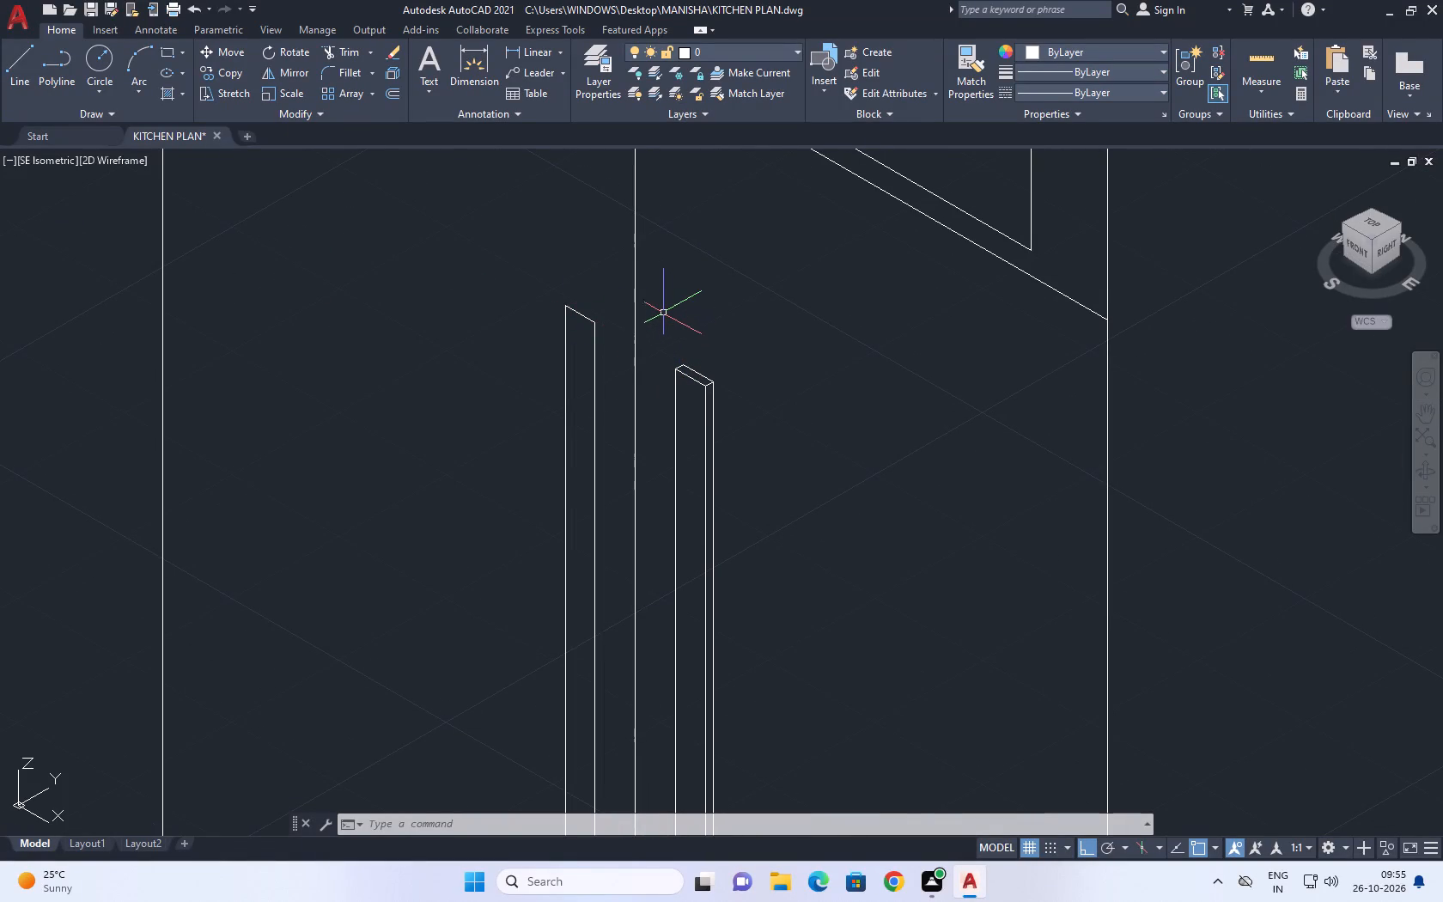
scroll(701, 490, "down", 4)
middle_click_drag(709, 613, 740, 566)
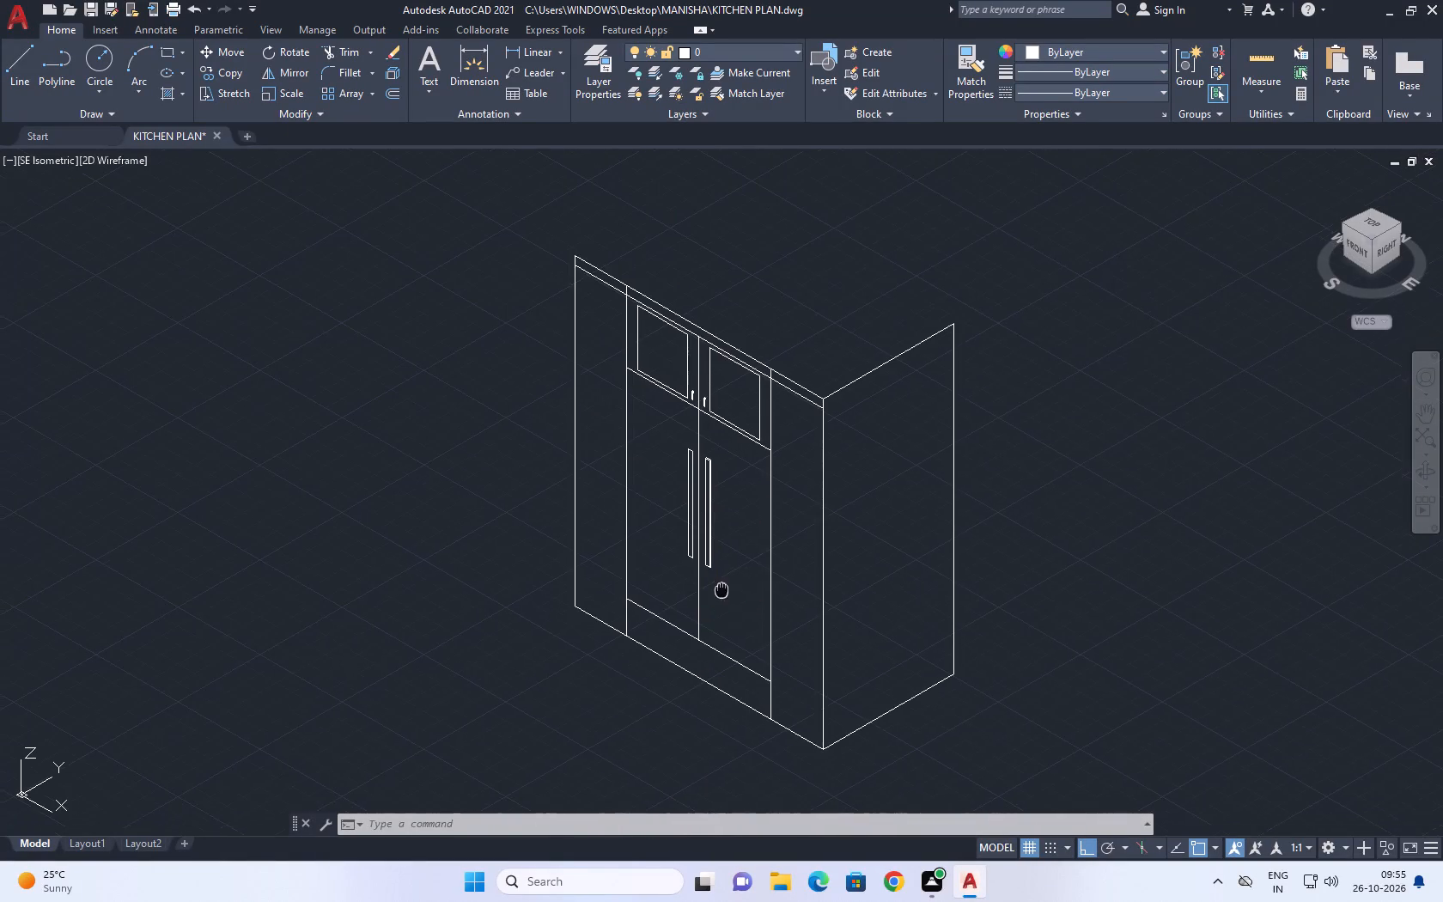
middle_click_drag(740, 566, 752, 533)
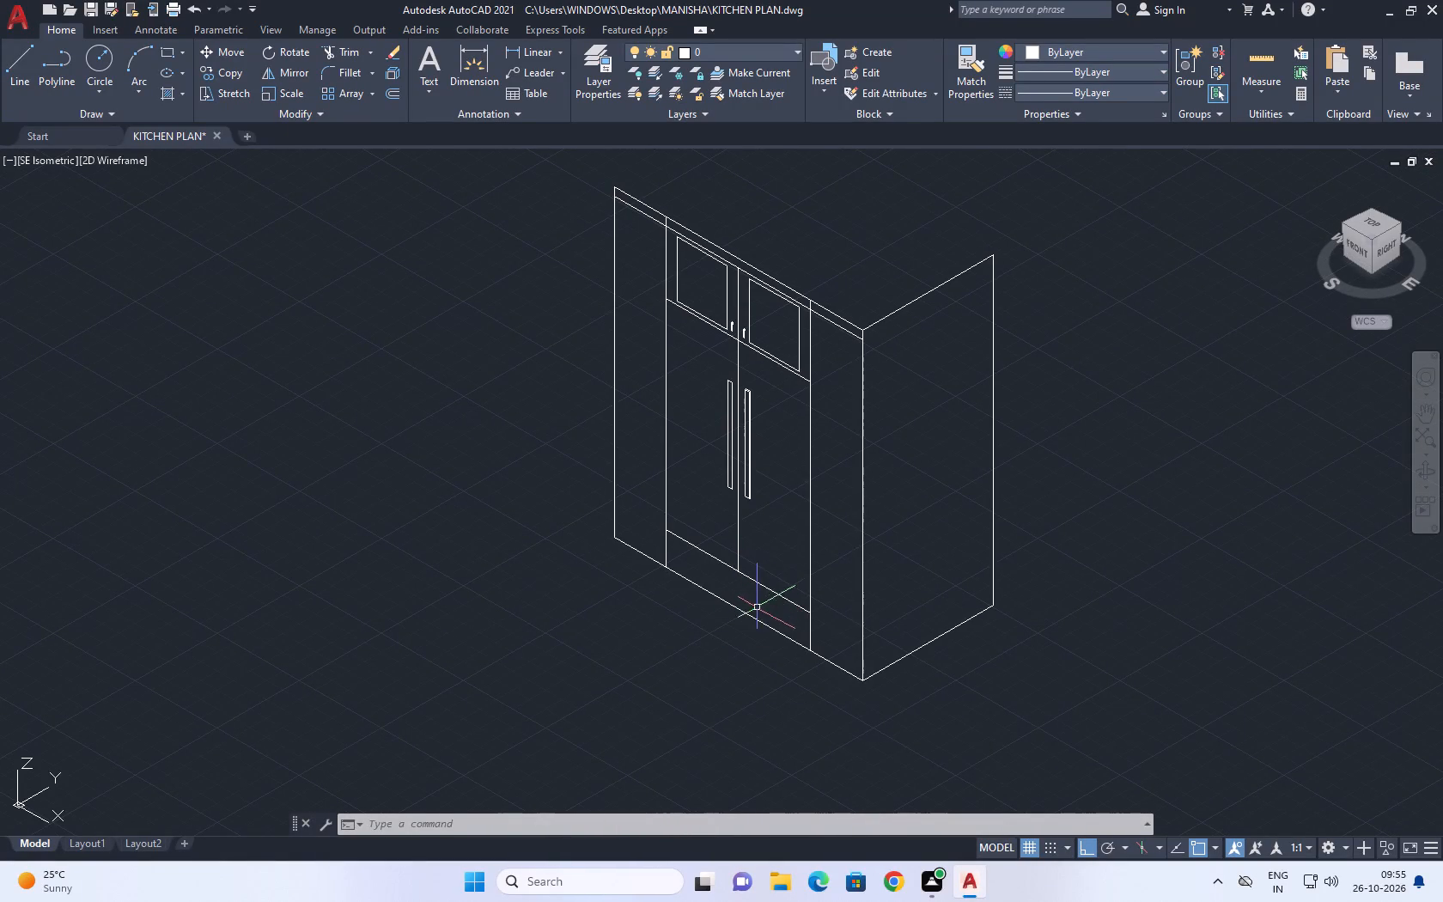
scroll(740, 599, "up", 3)
left_click(833, 527)
left_click(783, 560)
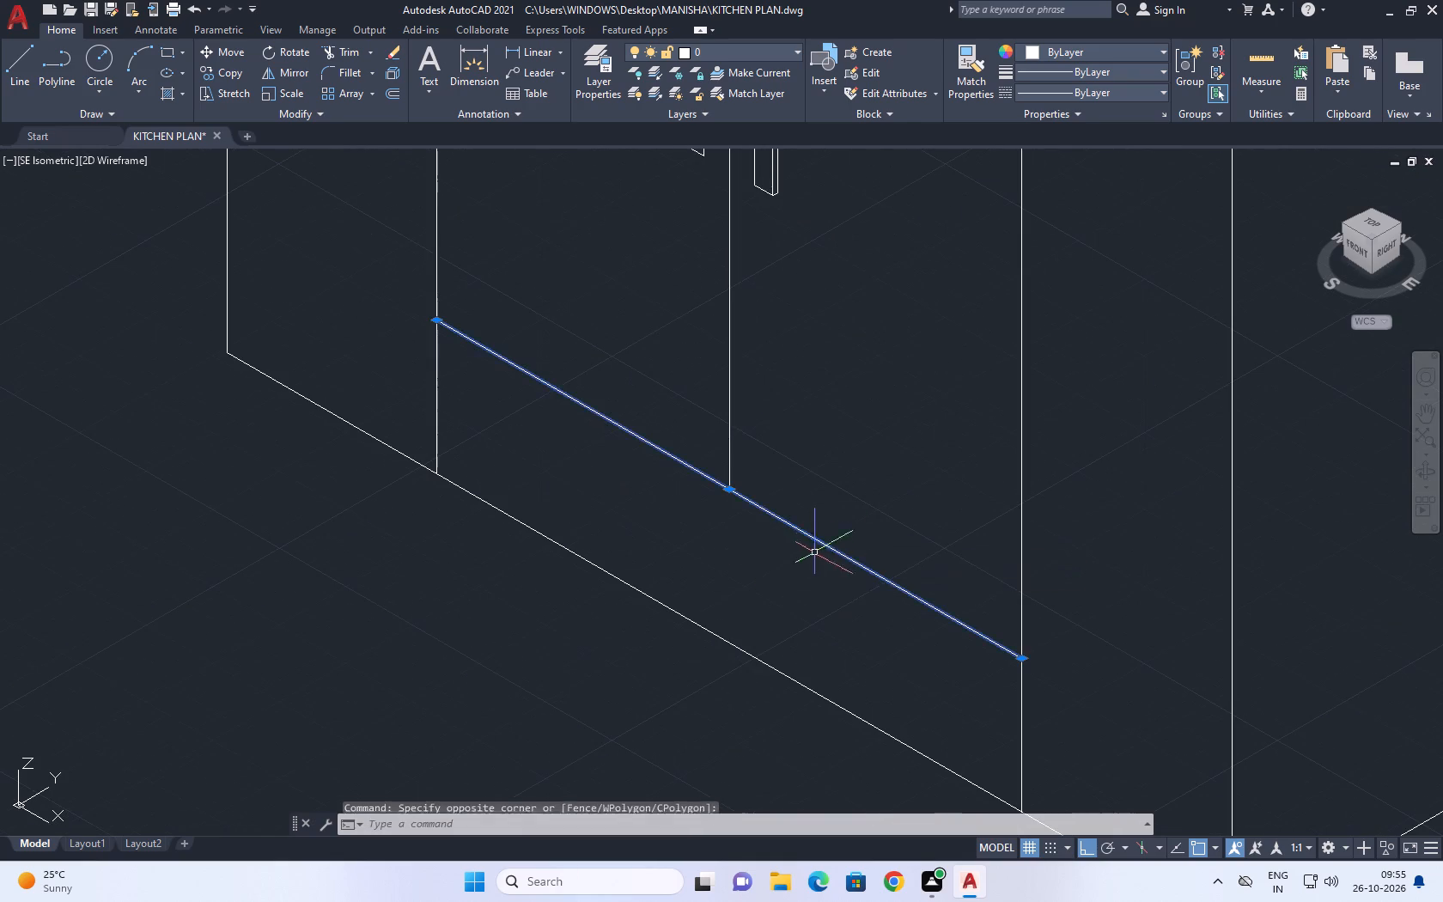
middle_click_drag(810, 554, 797, 603)
key("m")
key("space")
left_click(784, 584)
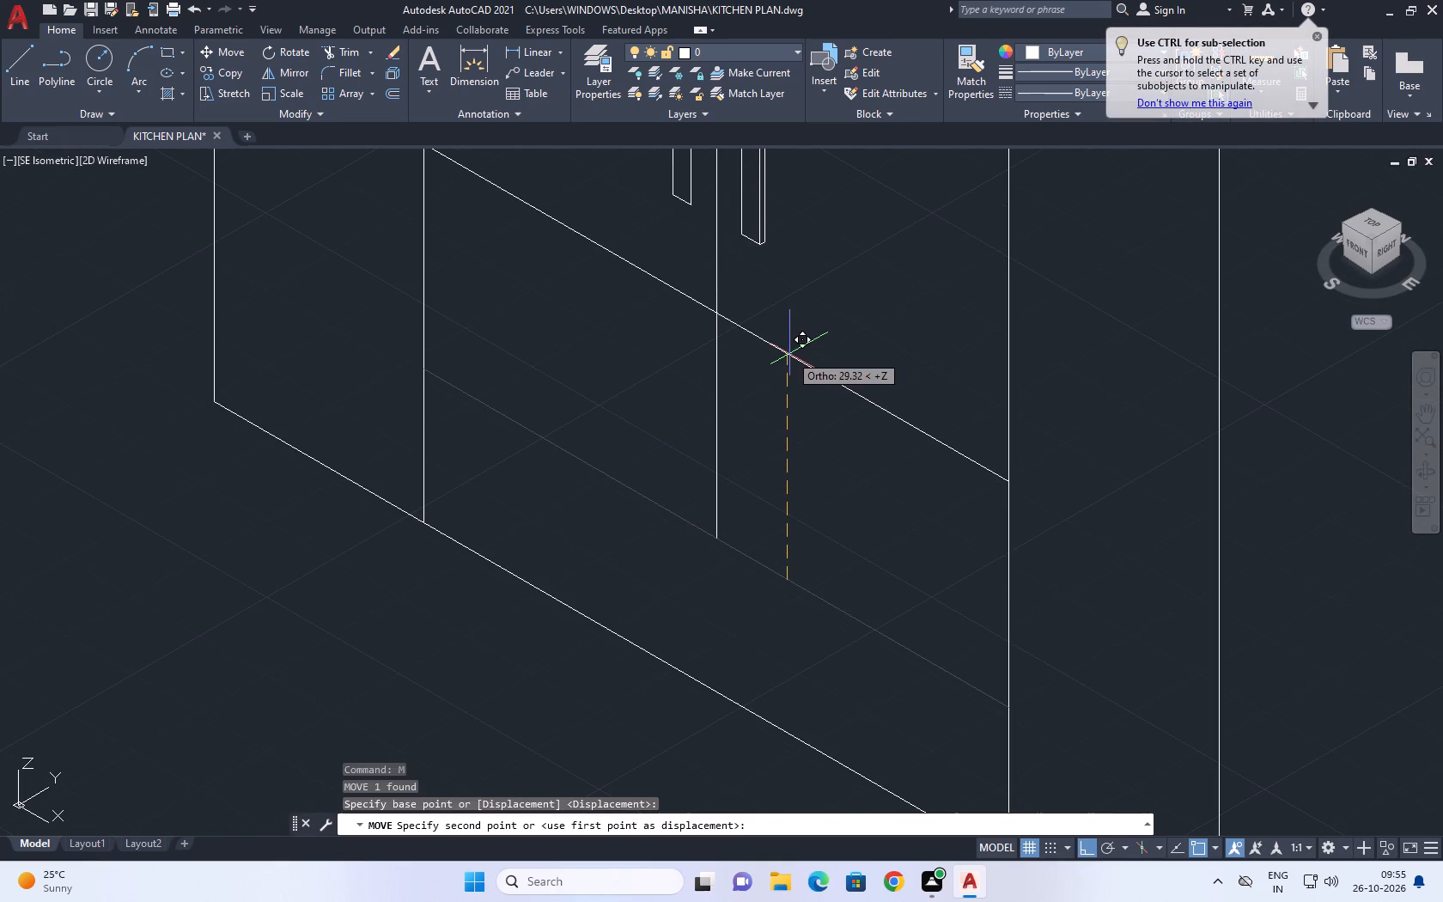
left_click(789, 354)
key("Escape")
Shorten the centre door divider so its lower end meets the raised horizontal line.
middle_click_drag(725, 471, 776, 492)
scroll(801, 504, "down", 3)
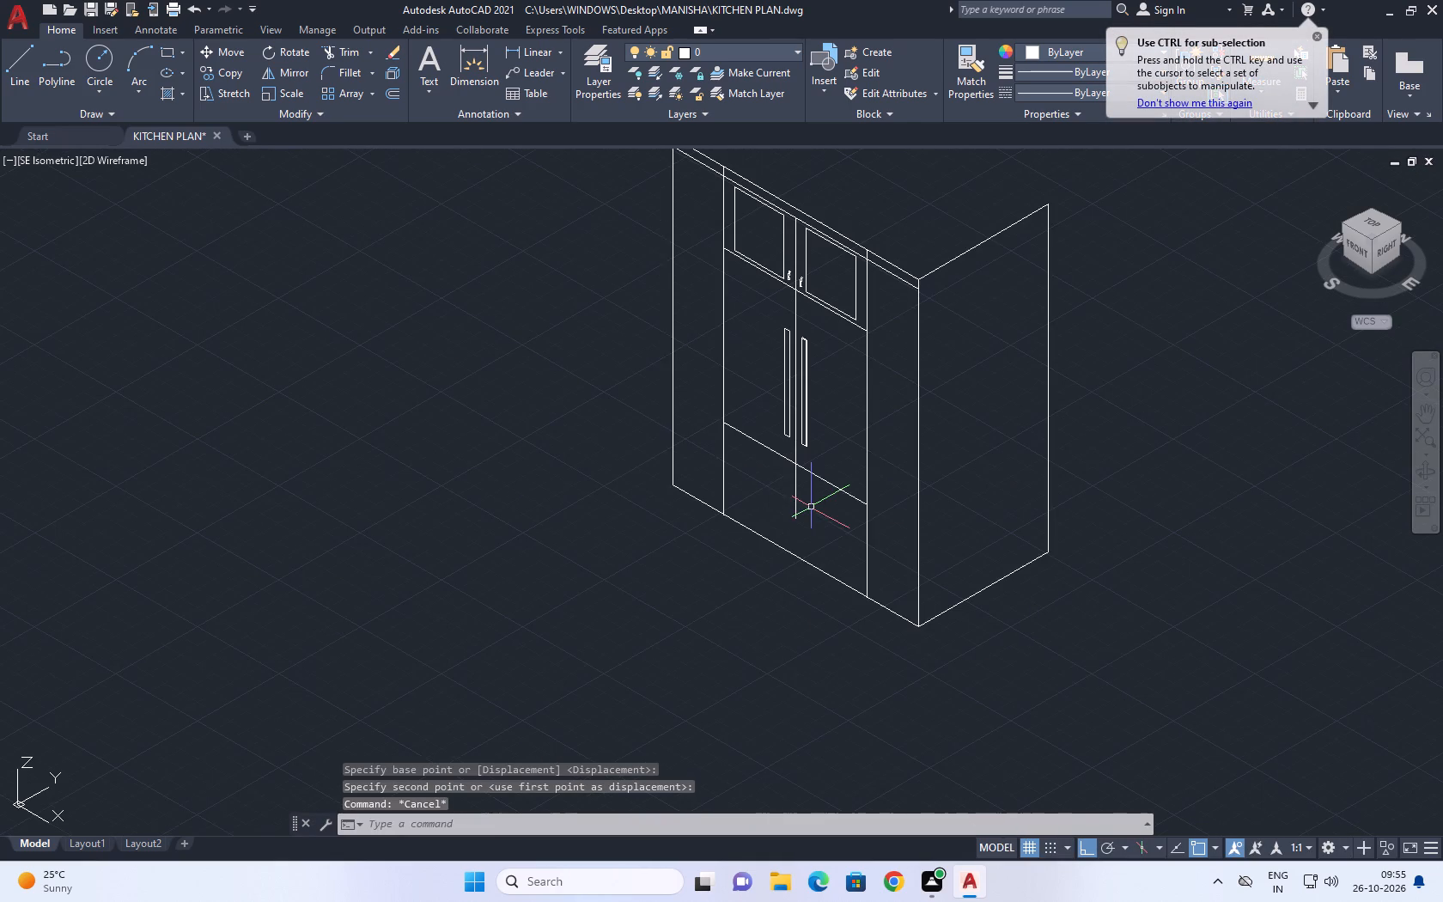
scroll(788, 501, "up", 1)
left_click(799, 521)
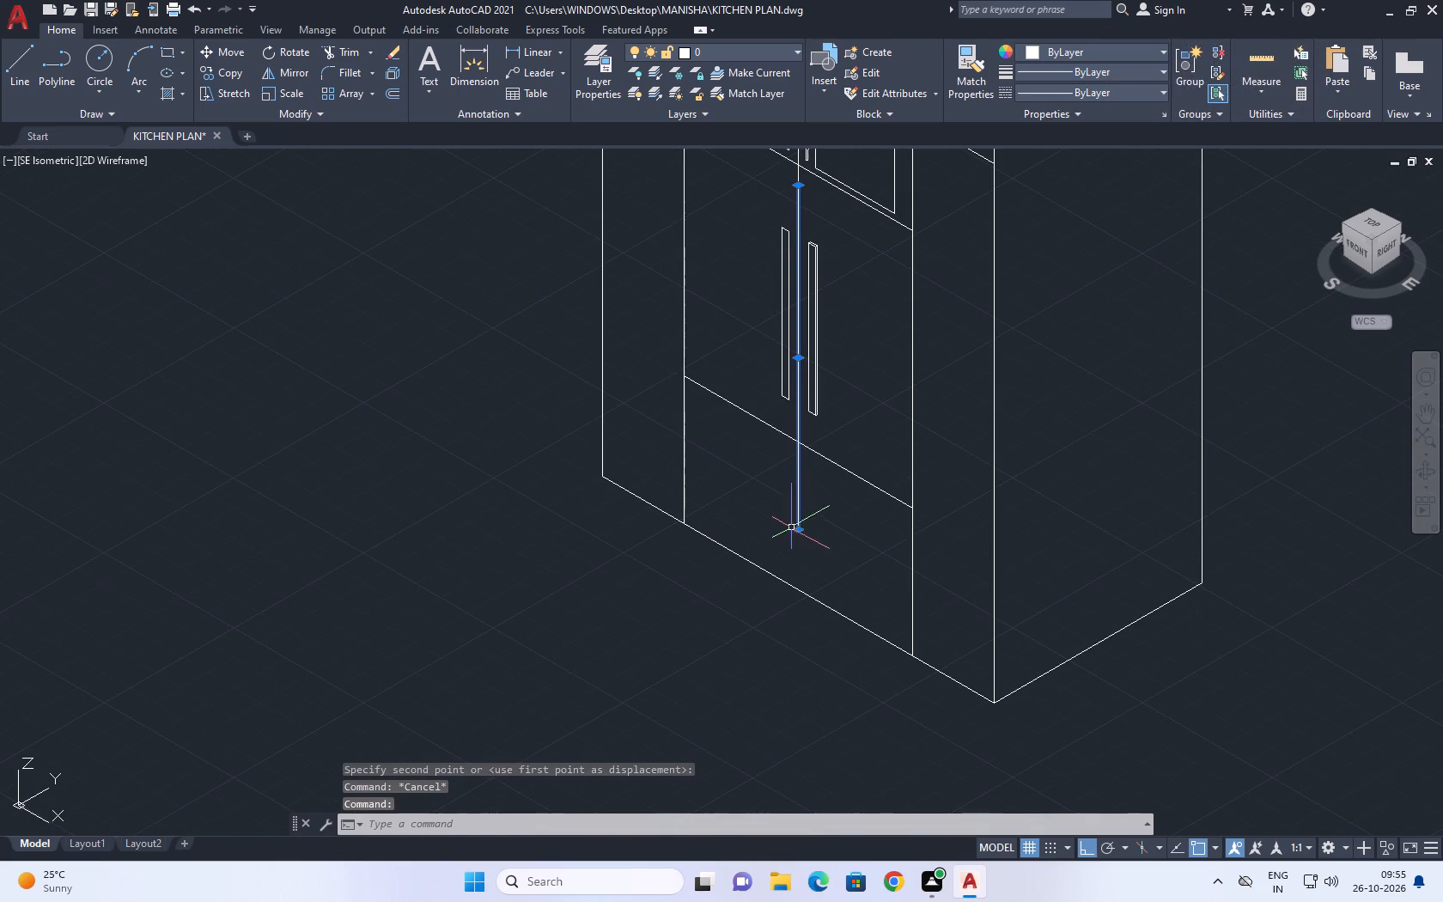
left_click(798, 531)
scroll(791, 472, "up", 2)
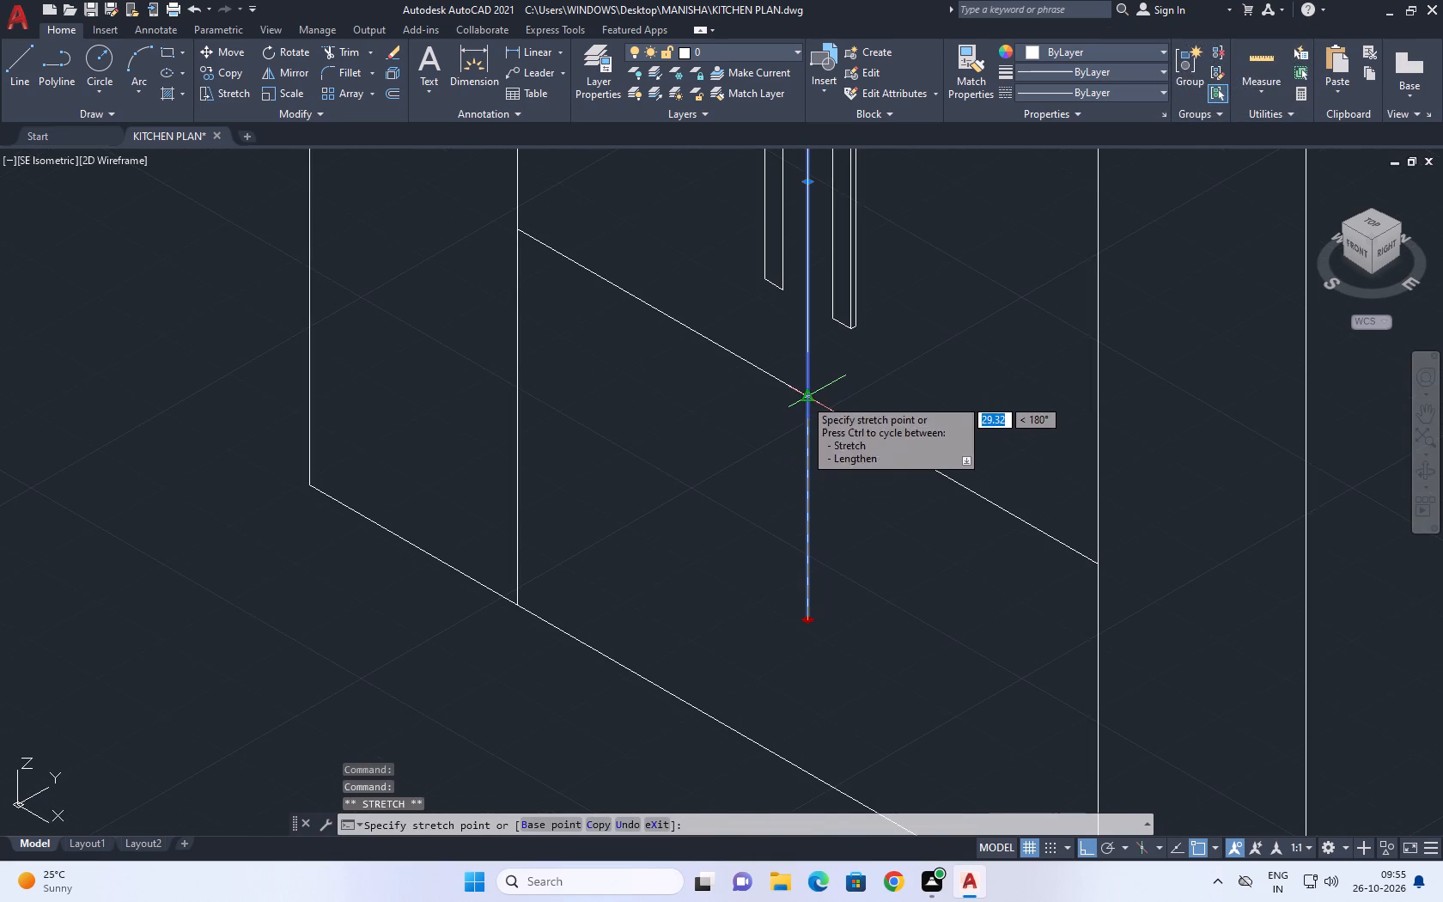
left_click(804, 398)
key("Escape")
Draw a long horizontal handle outline, 3 units high, on the drawer front below the doors, parallel to the drawer's top line.
middle_click_drag(821, 517, 849, 609)
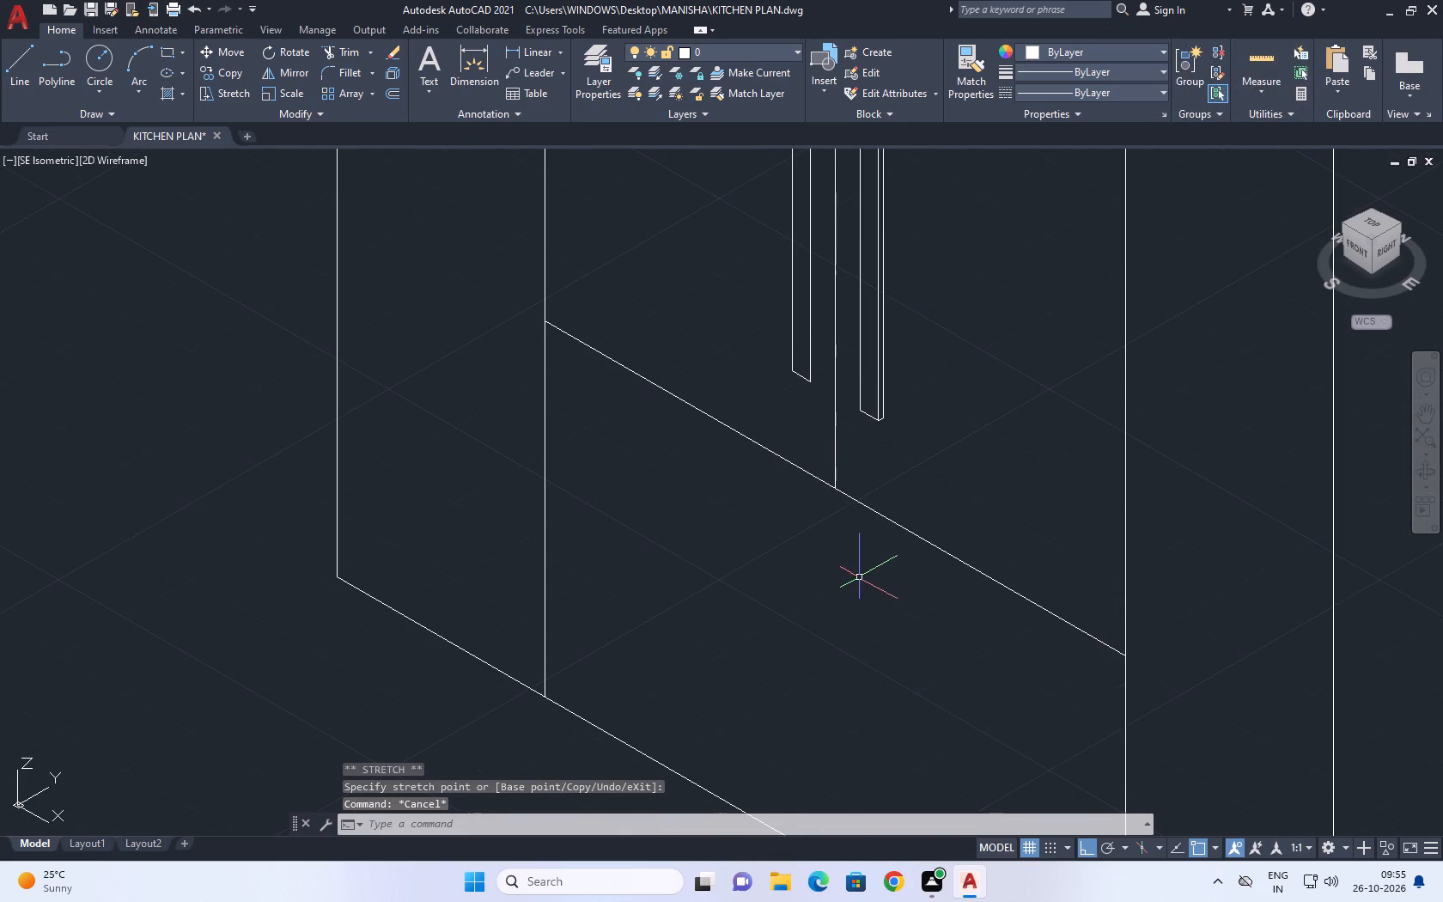
key("l")
key("space")
middle_click_drag(736, 517, 714, 391)
left_click(667, 340)
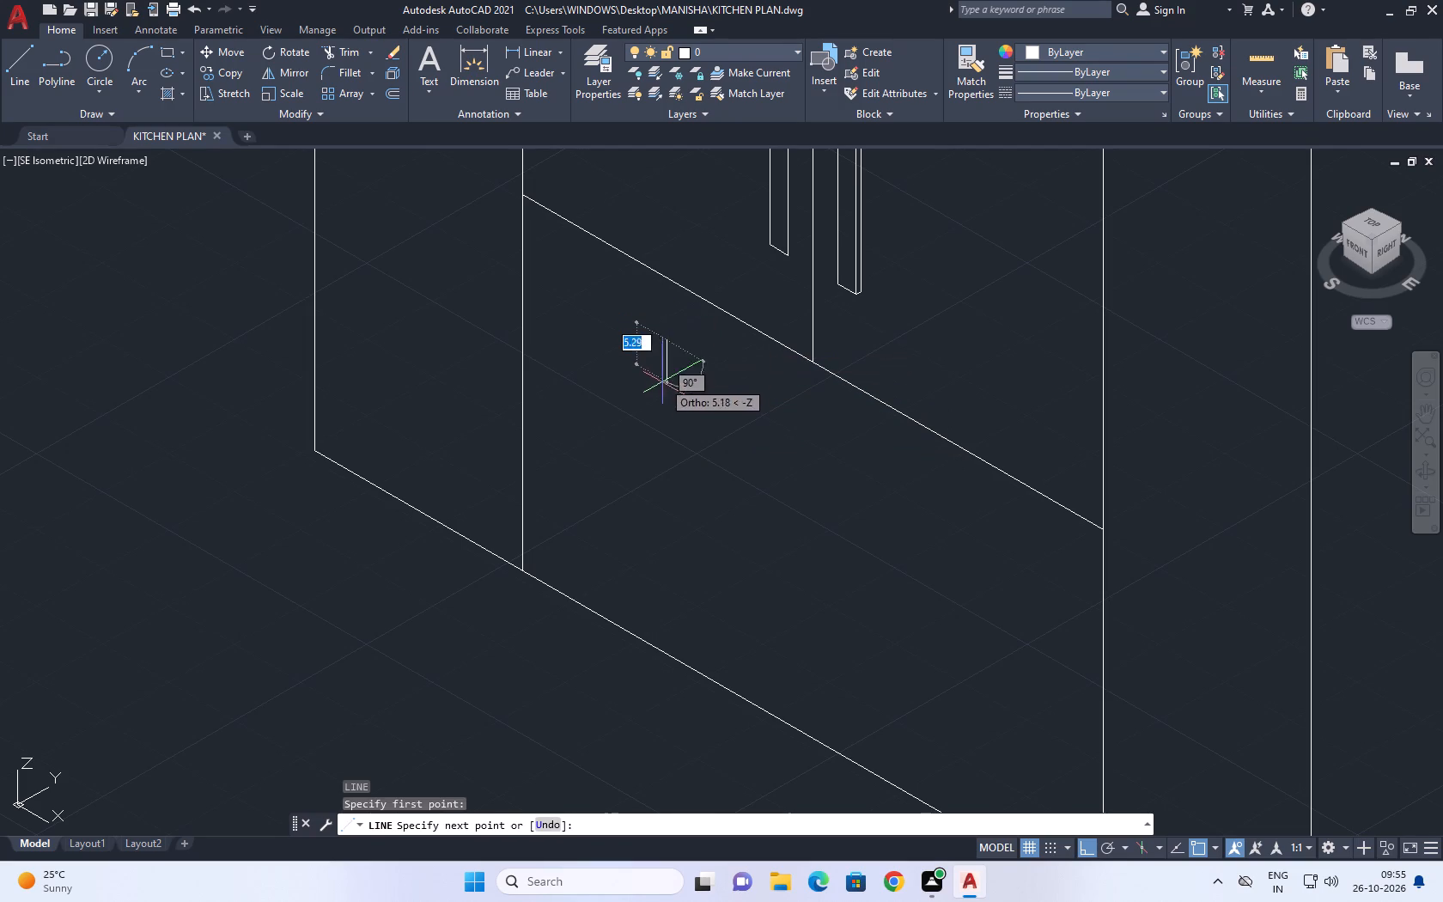
scroll(664, 363, "up", 2)
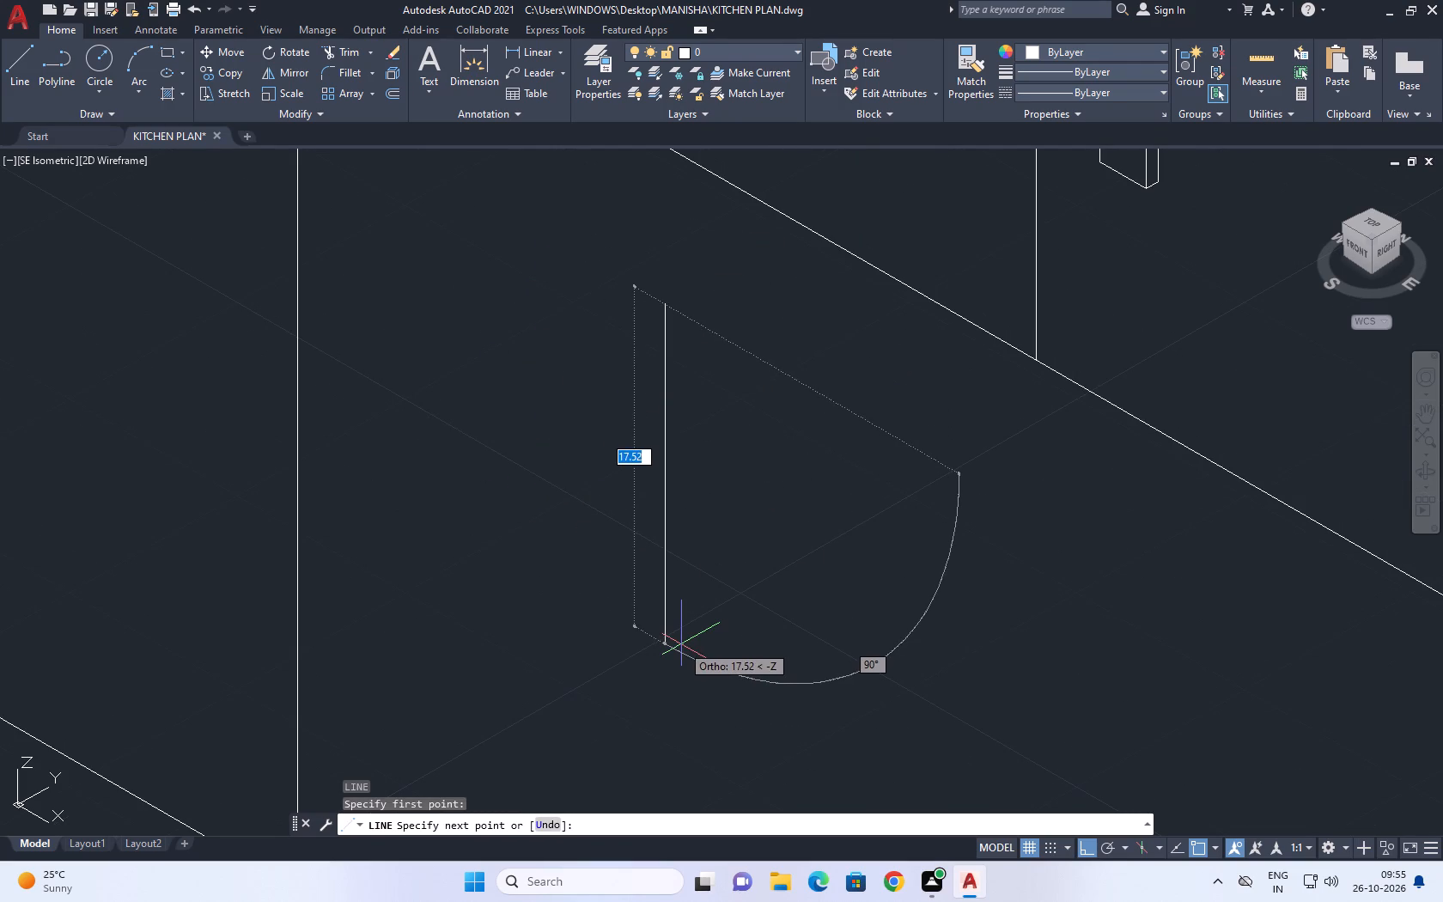
key("3")
key("Return")
scroll(819, 492, "down", 5)
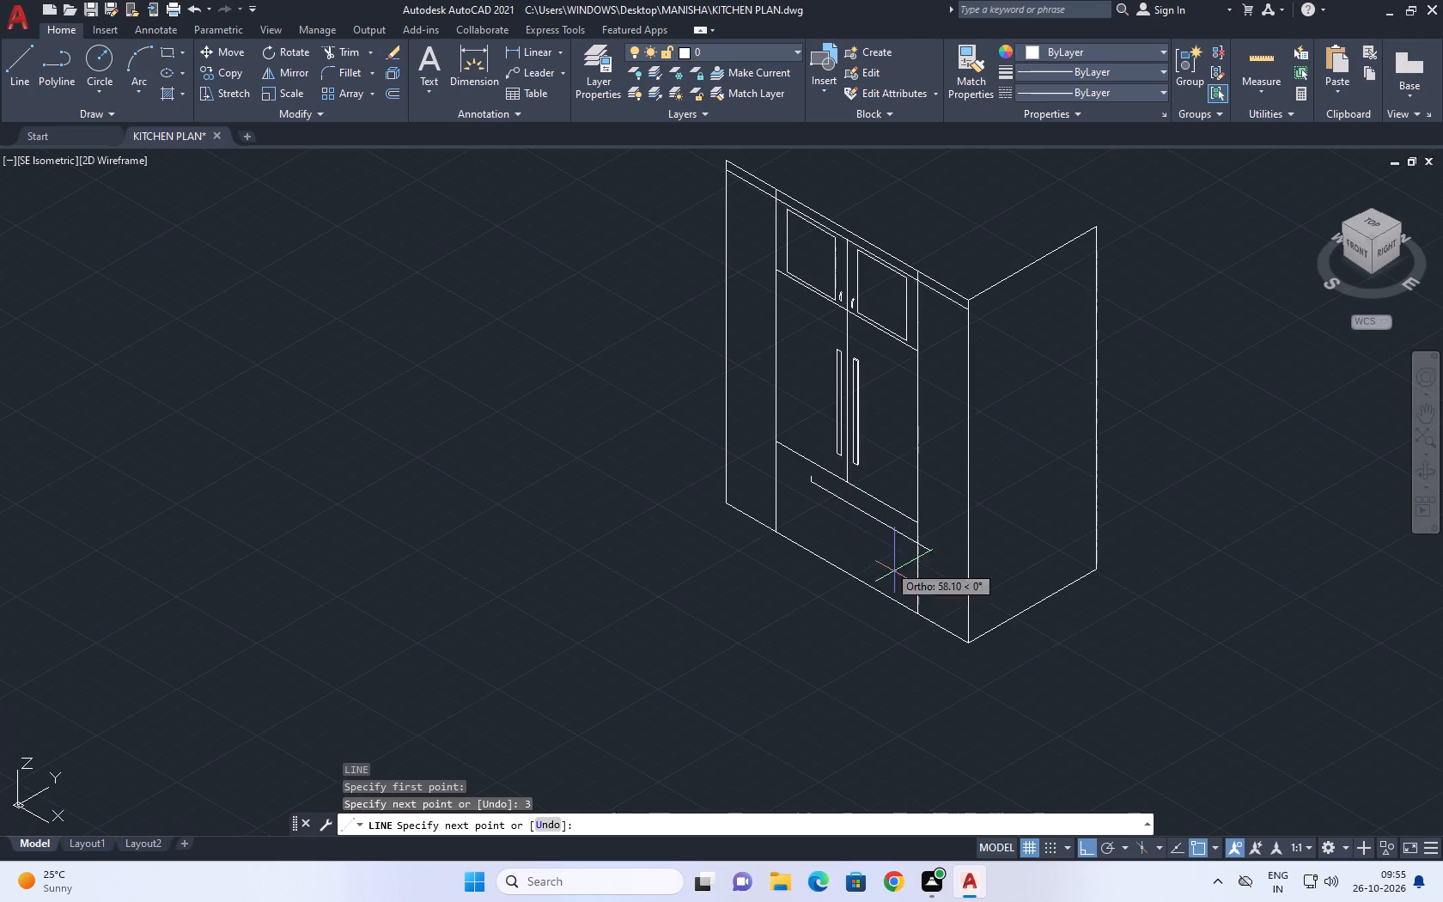
scroll(864, 529, "up", 3)
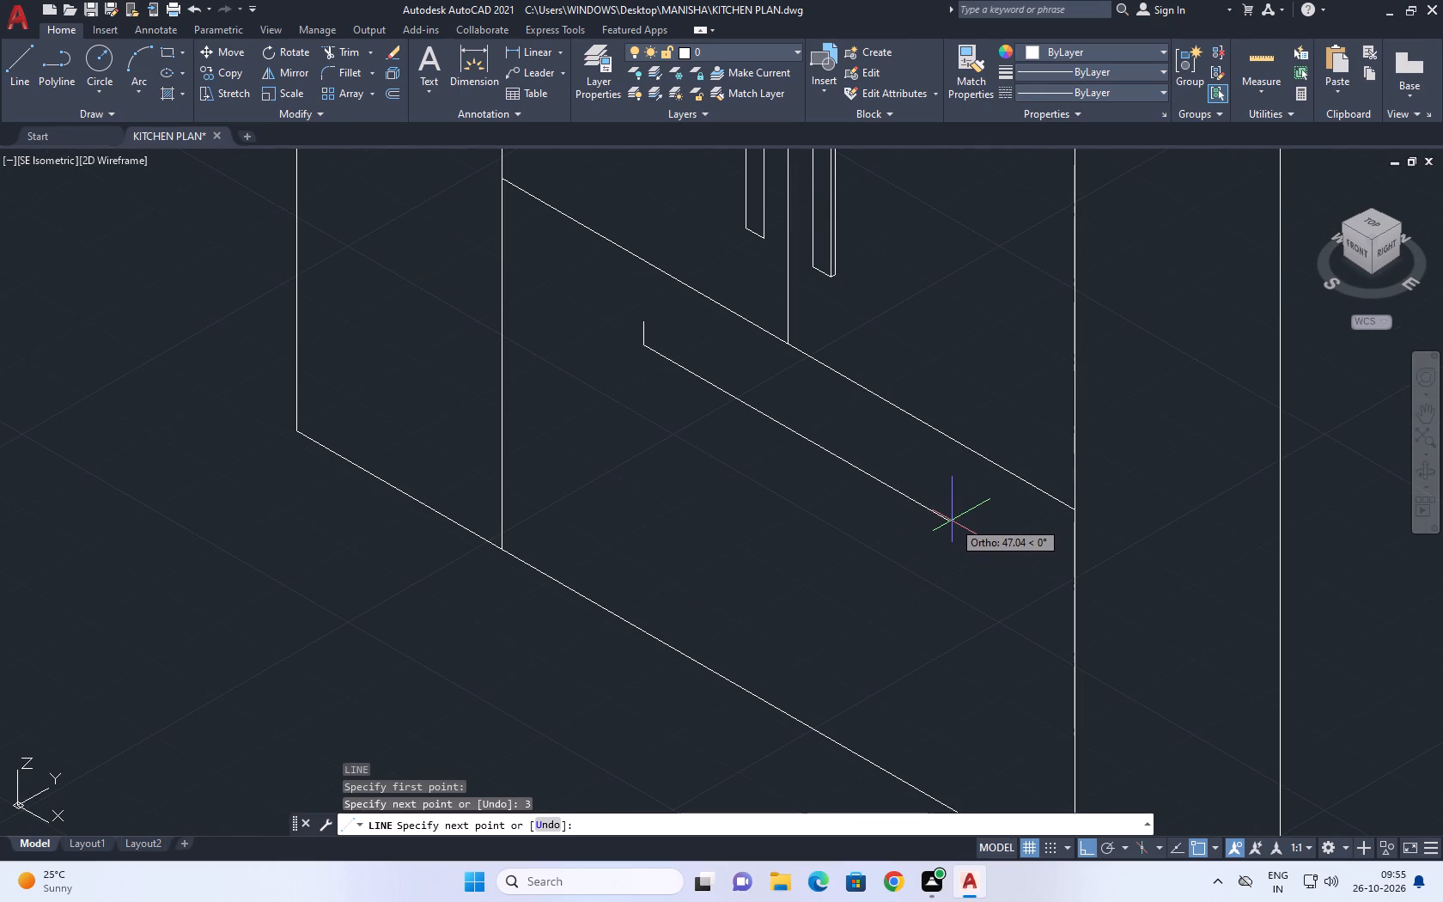
left_click(966, 537)
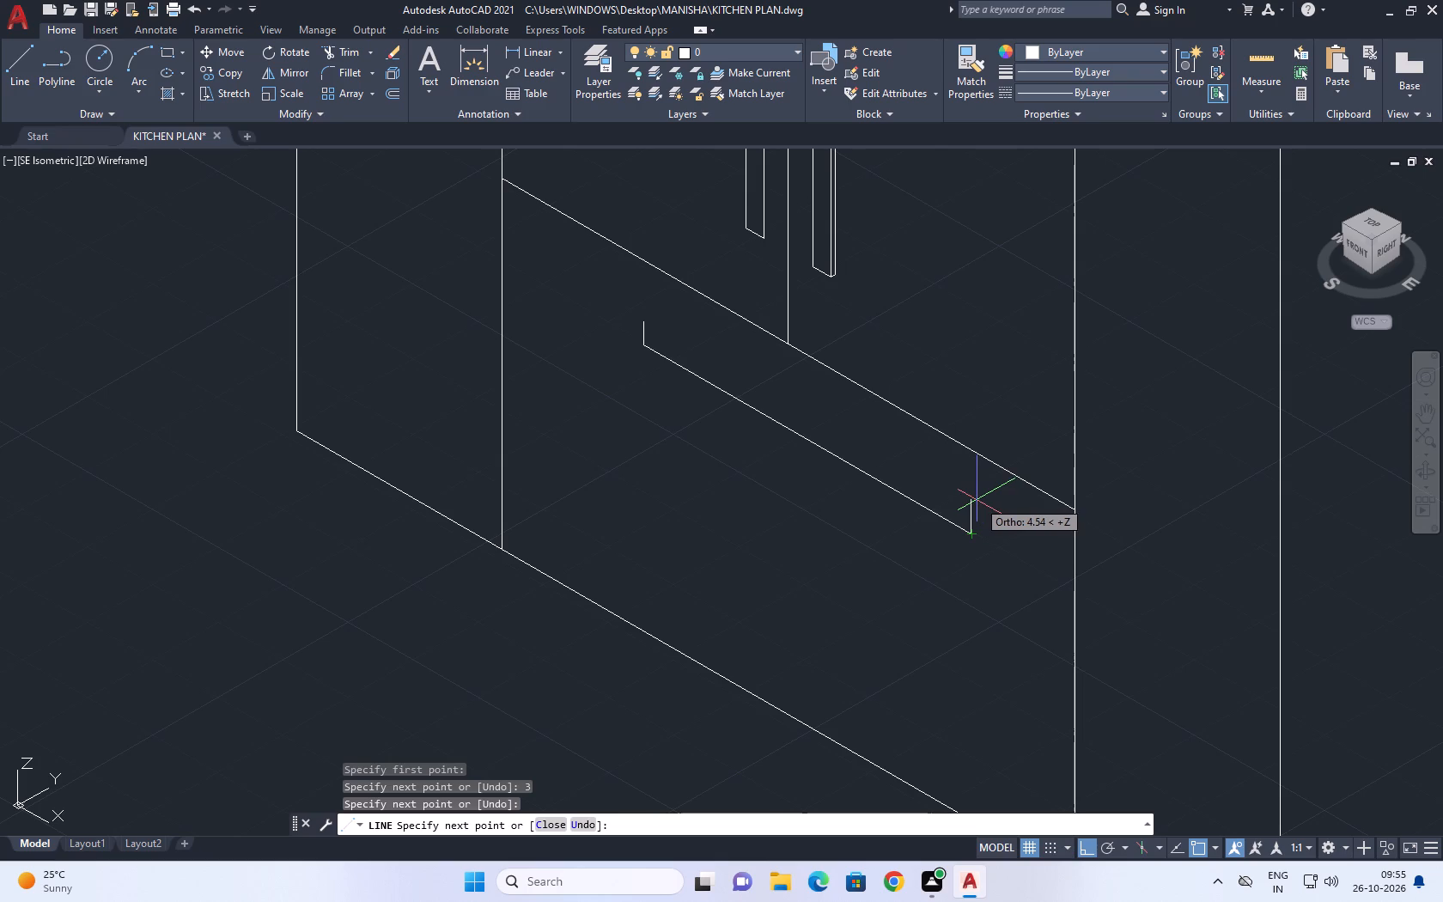
key("3")
key("Return")
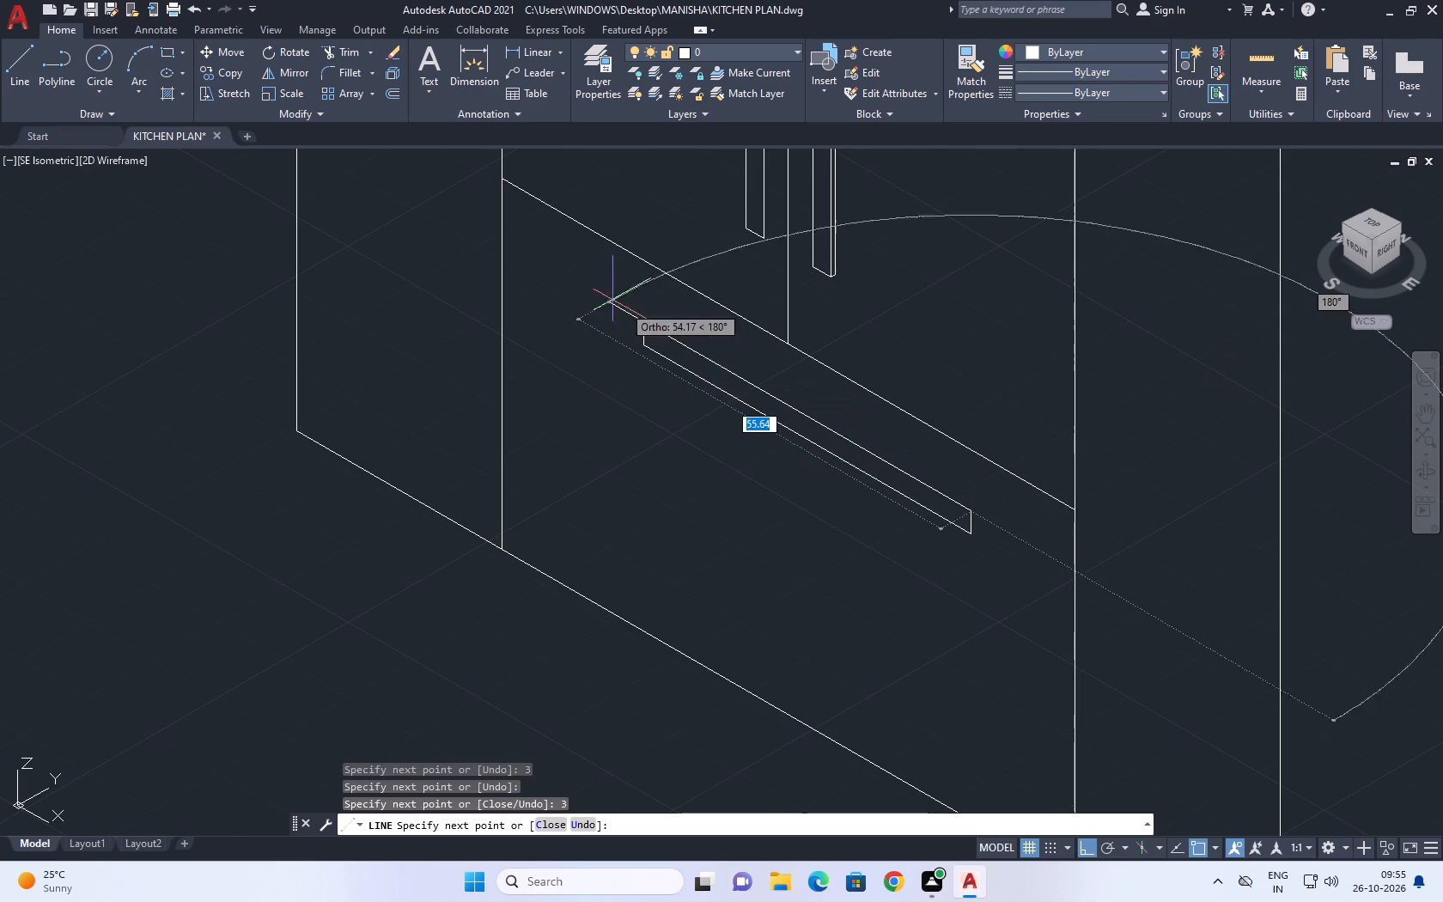
scroll(659, 395, "down", 3)
scroll(731, 444, "down", 3)
scroll(697, 370, "up", 2)
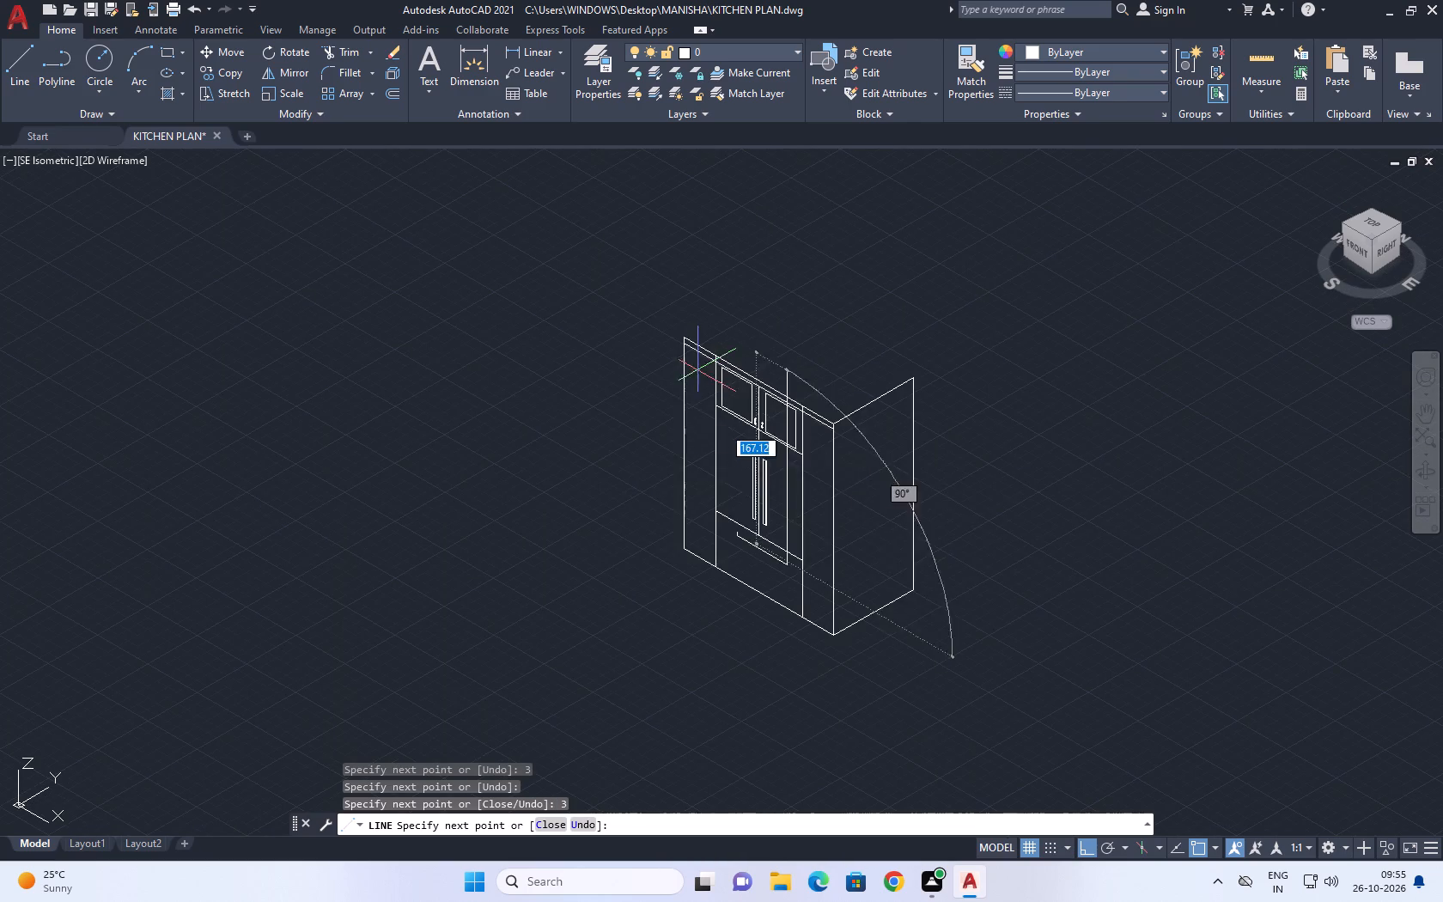
scroll(689, 540, "up", 3)
scroll(858, 514, "up", 1)
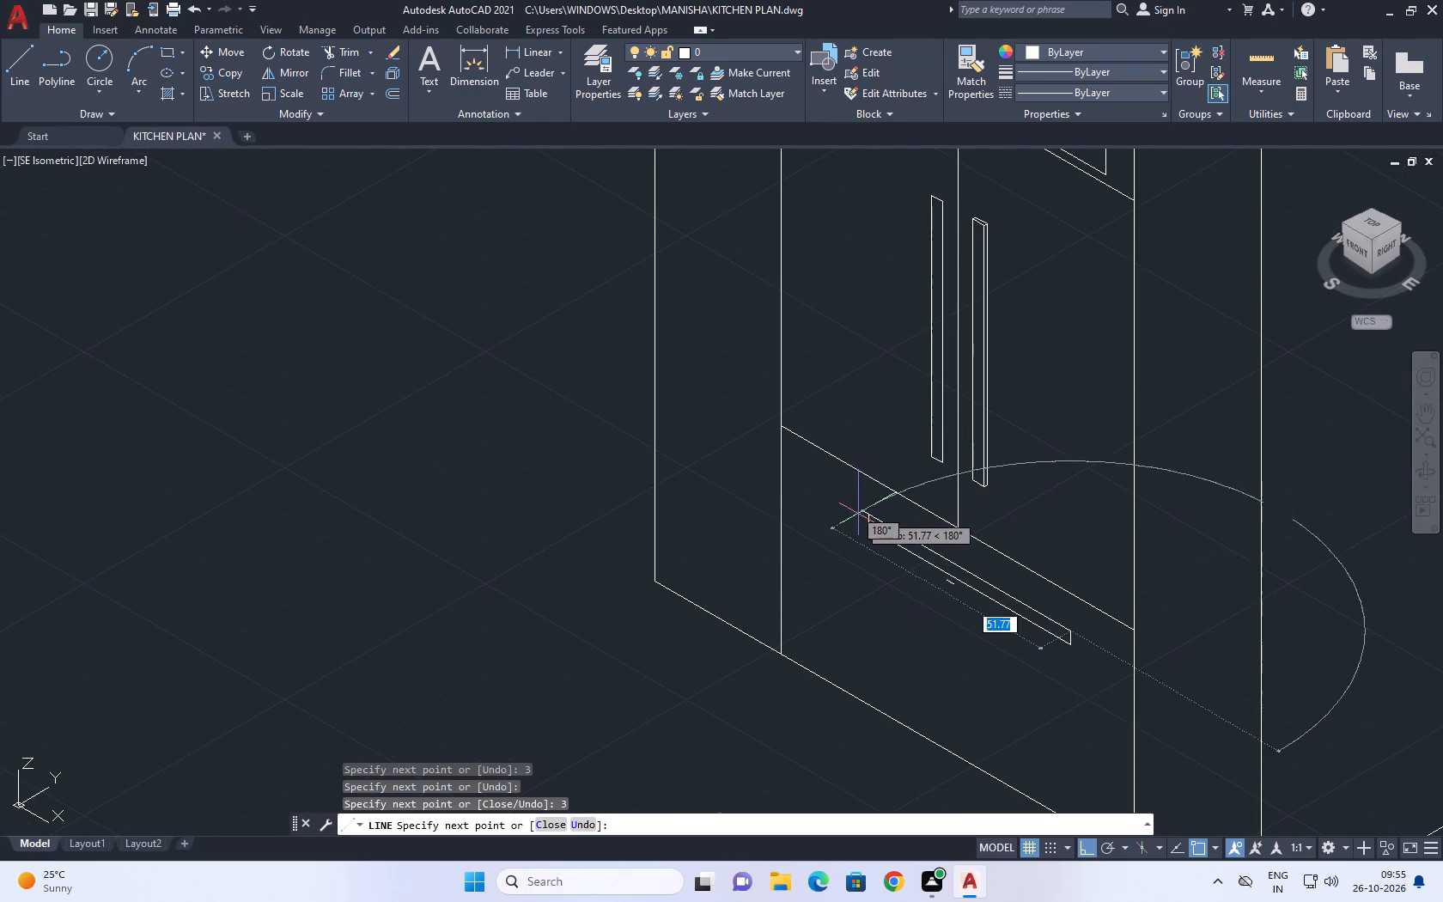
scroll(859, 514, "up", 2)
left_click(892, 524)
key("Escape")
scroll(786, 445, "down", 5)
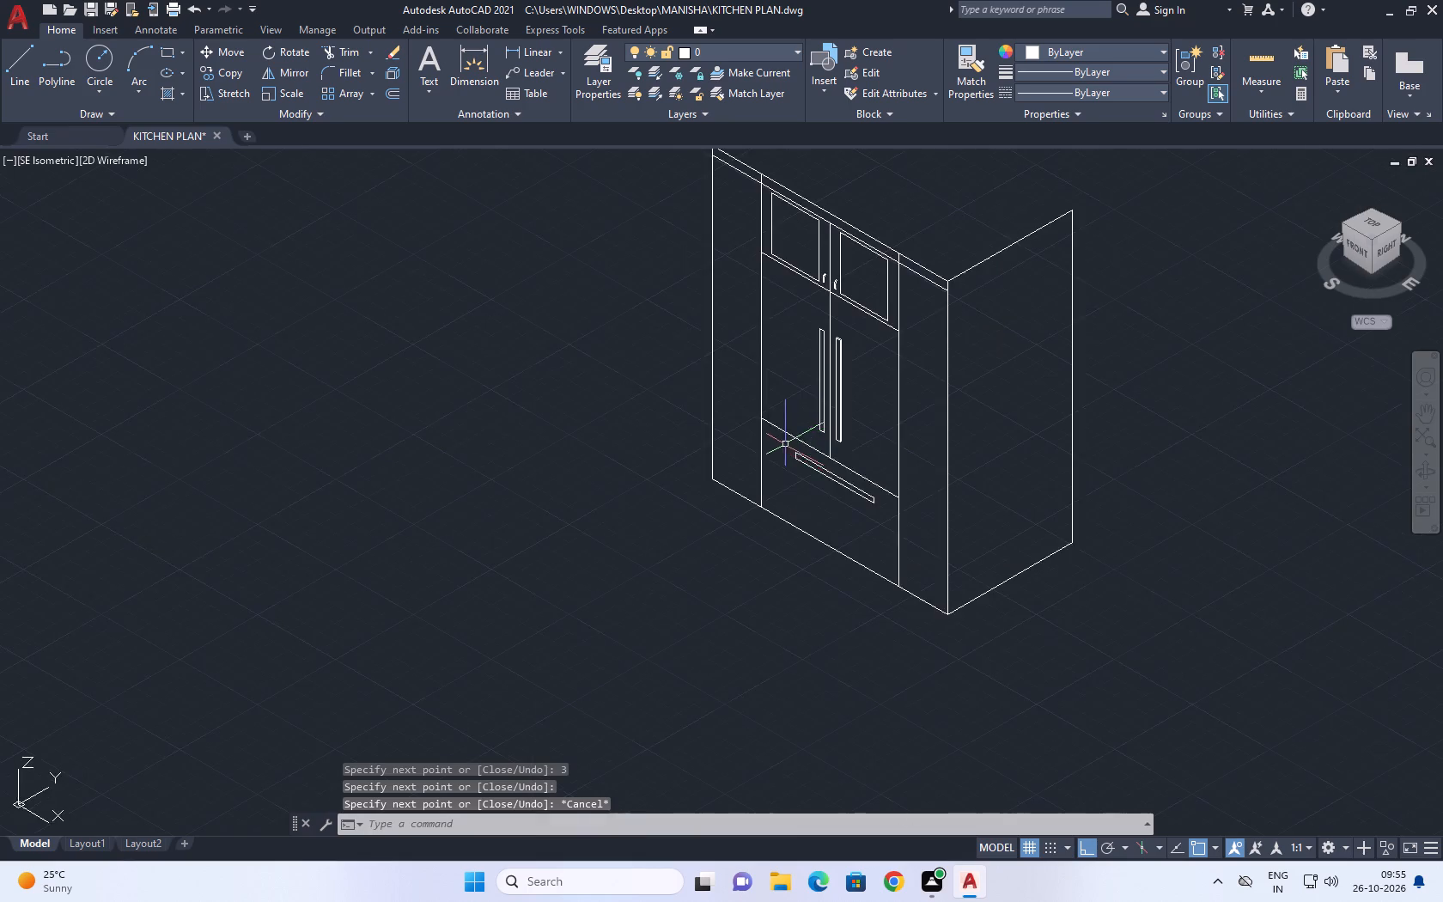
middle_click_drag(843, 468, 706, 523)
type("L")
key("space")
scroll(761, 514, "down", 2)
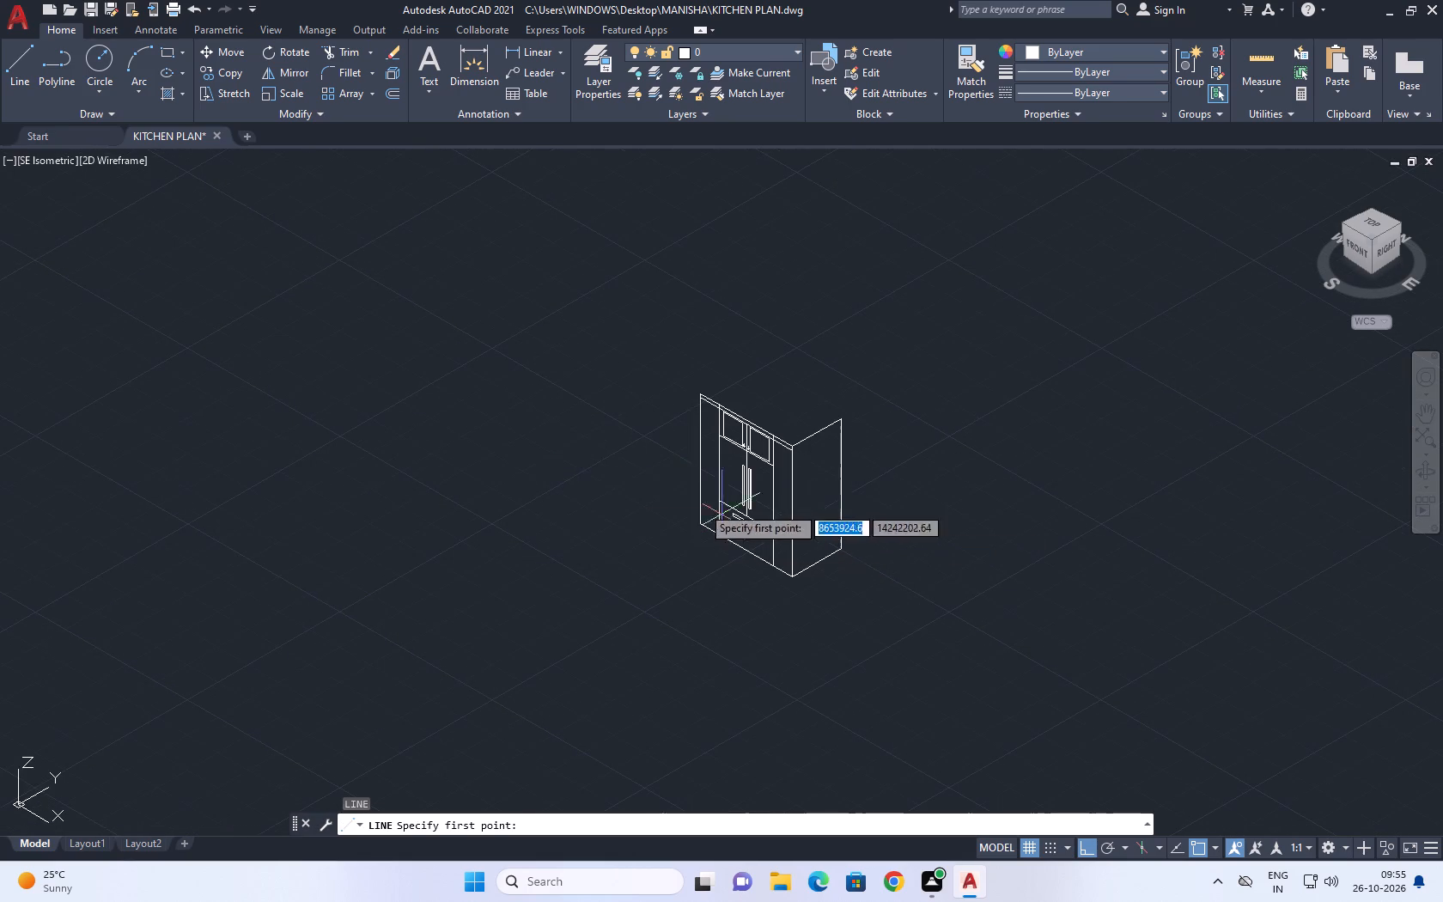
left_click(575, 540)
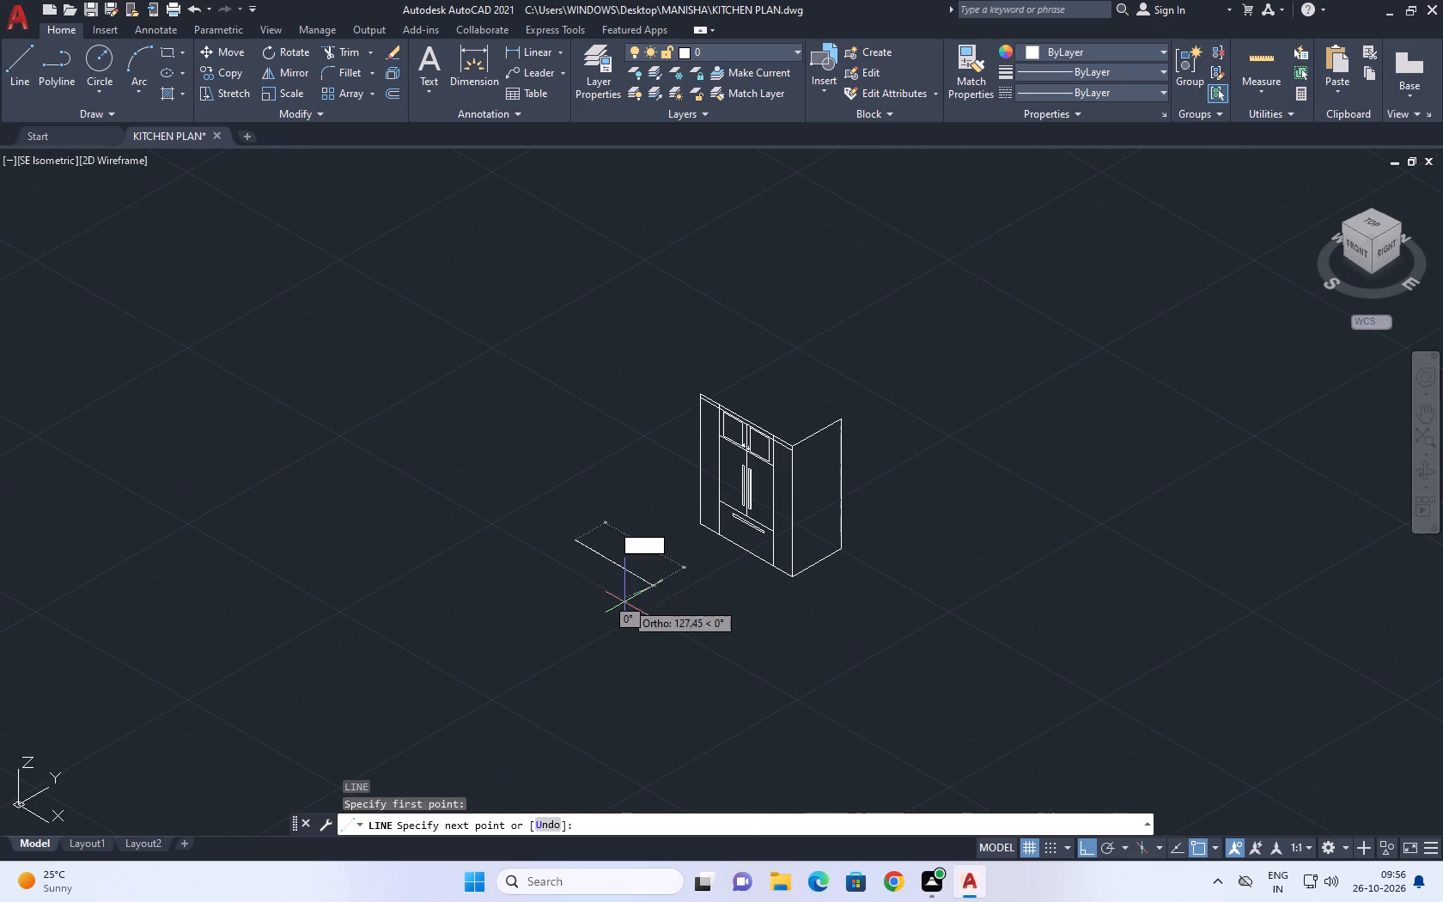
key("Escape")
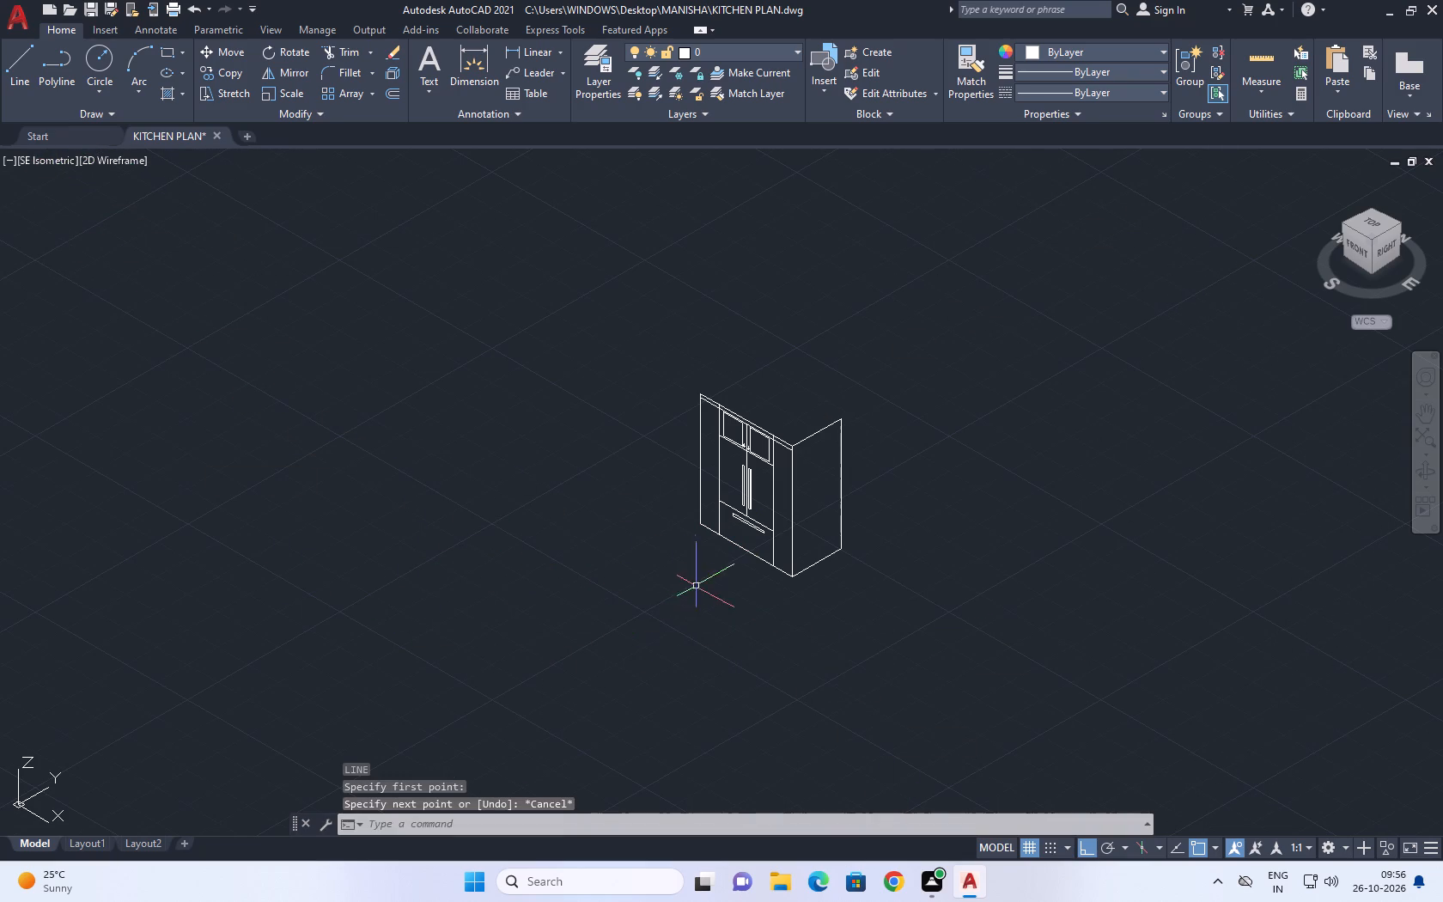
Stretch the end of the drawer handle nearest the cabinet's front corner along its length to make the handle longer.
scroll(779, 481, "up", 3)
middle_click_drag(770, 452, 788, 417)
middle_click_drag(721, 605, 757, 517)
scroll(626, 510, "up", 3)
middle_click_drag(734, 597, 721, 451)
scroll(1027, 684, "up", 1)
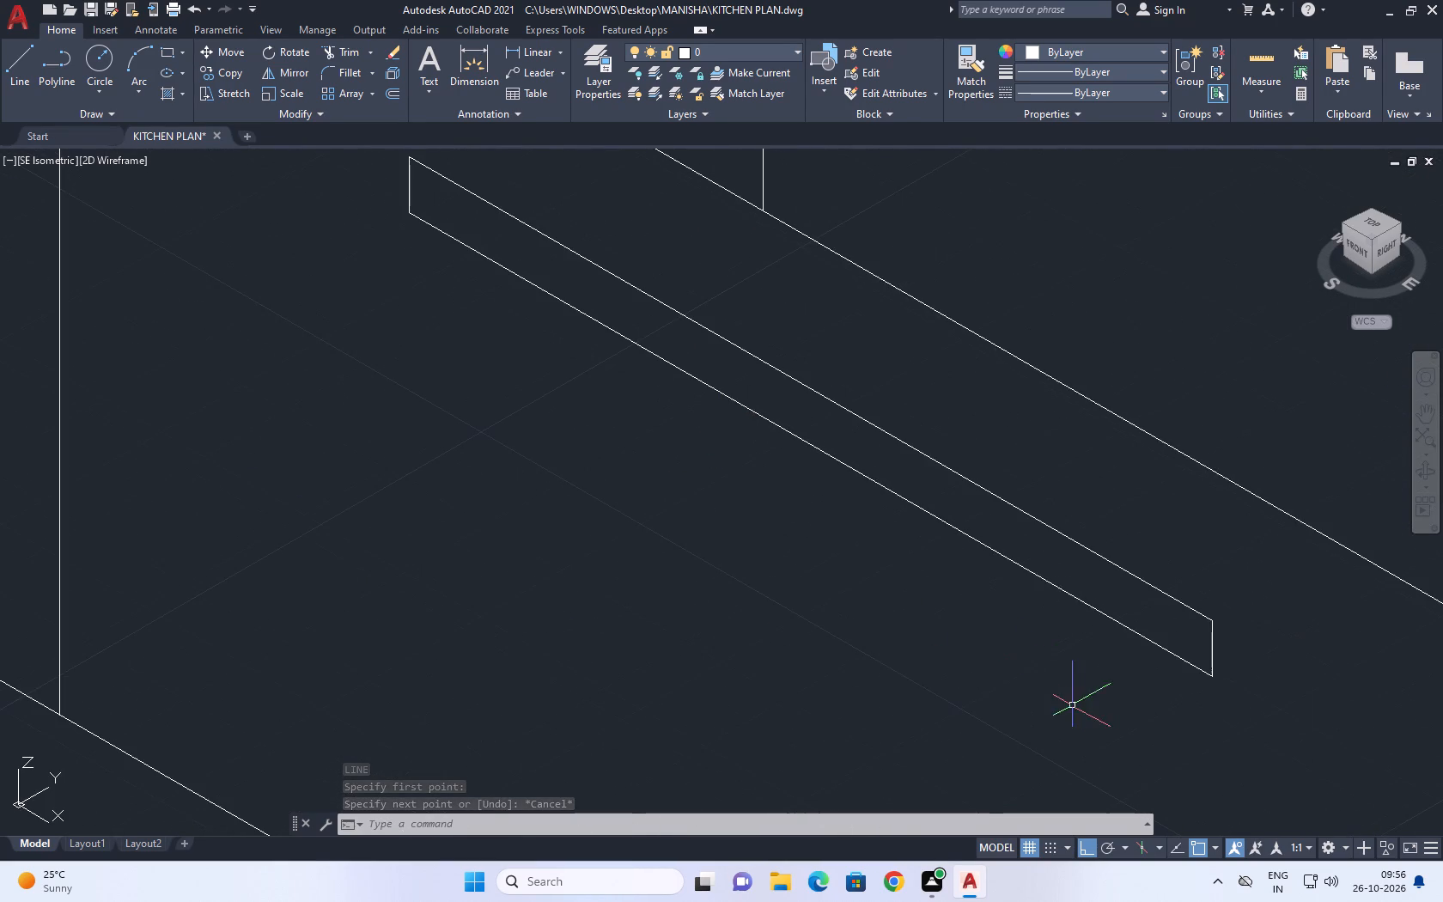
scroll(956, 594, "down", 2)
scroll(1070, 648, "up", 1)
left_click_drag(1069, 697, 1056, 673)
left_click(1006, 537)
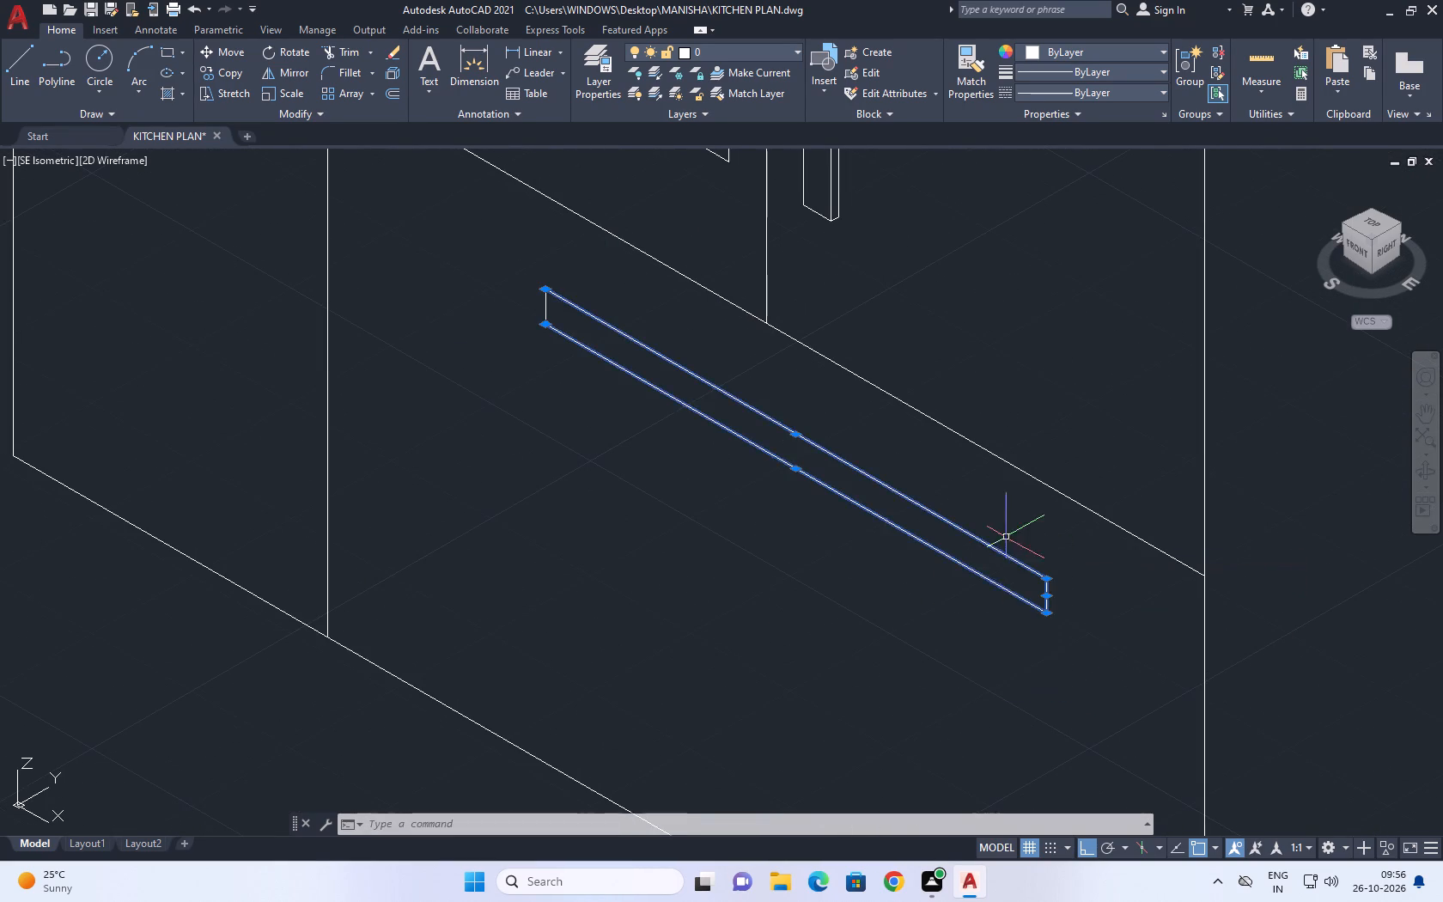
middle_click_drag(969, 619, 831, 565)
key("s")
key("space")
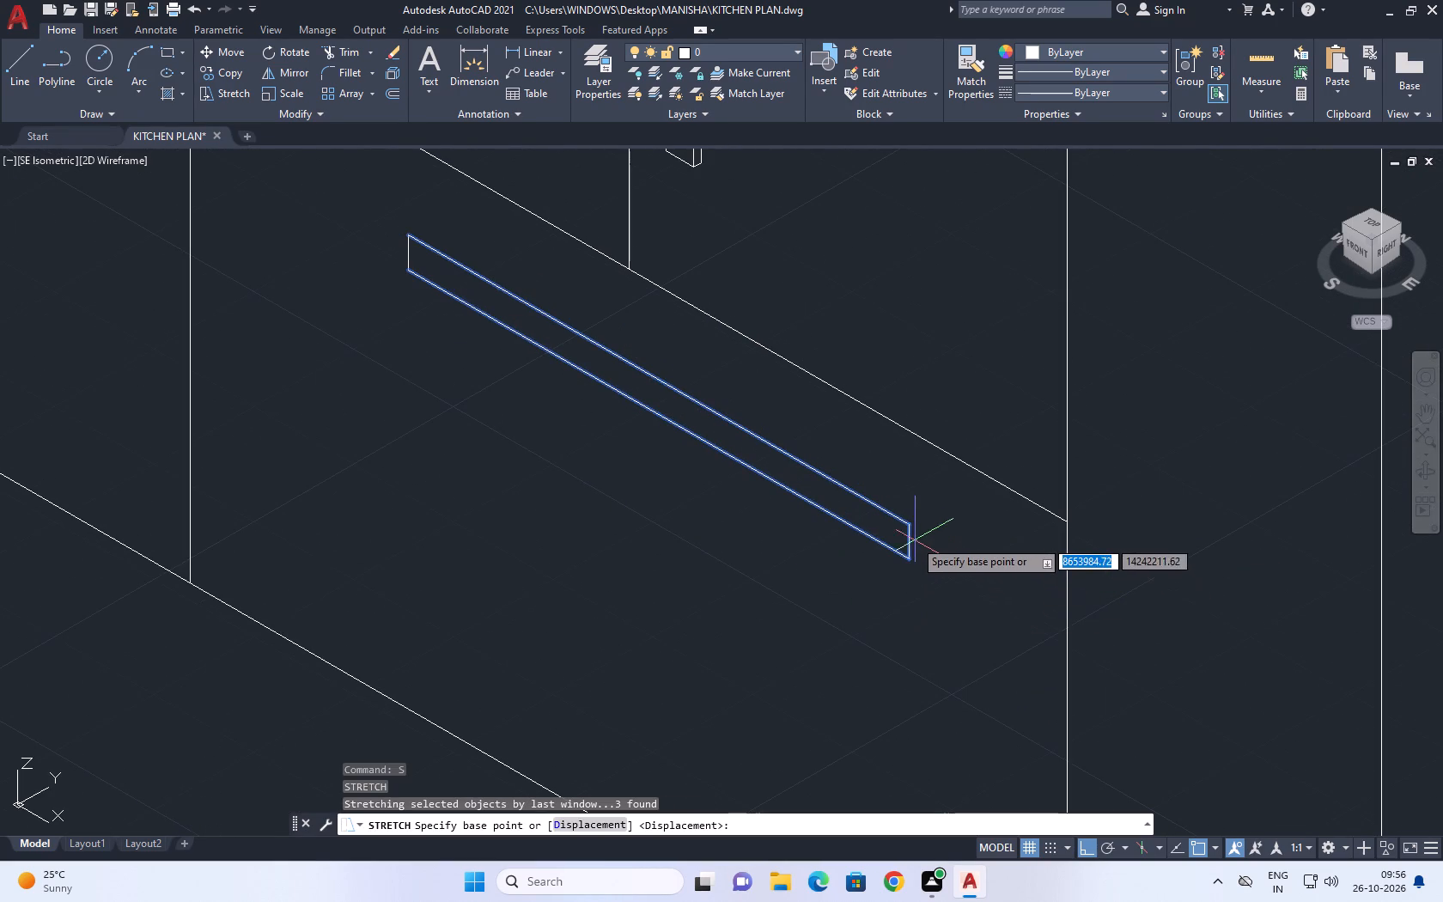
left_click(909, 540)
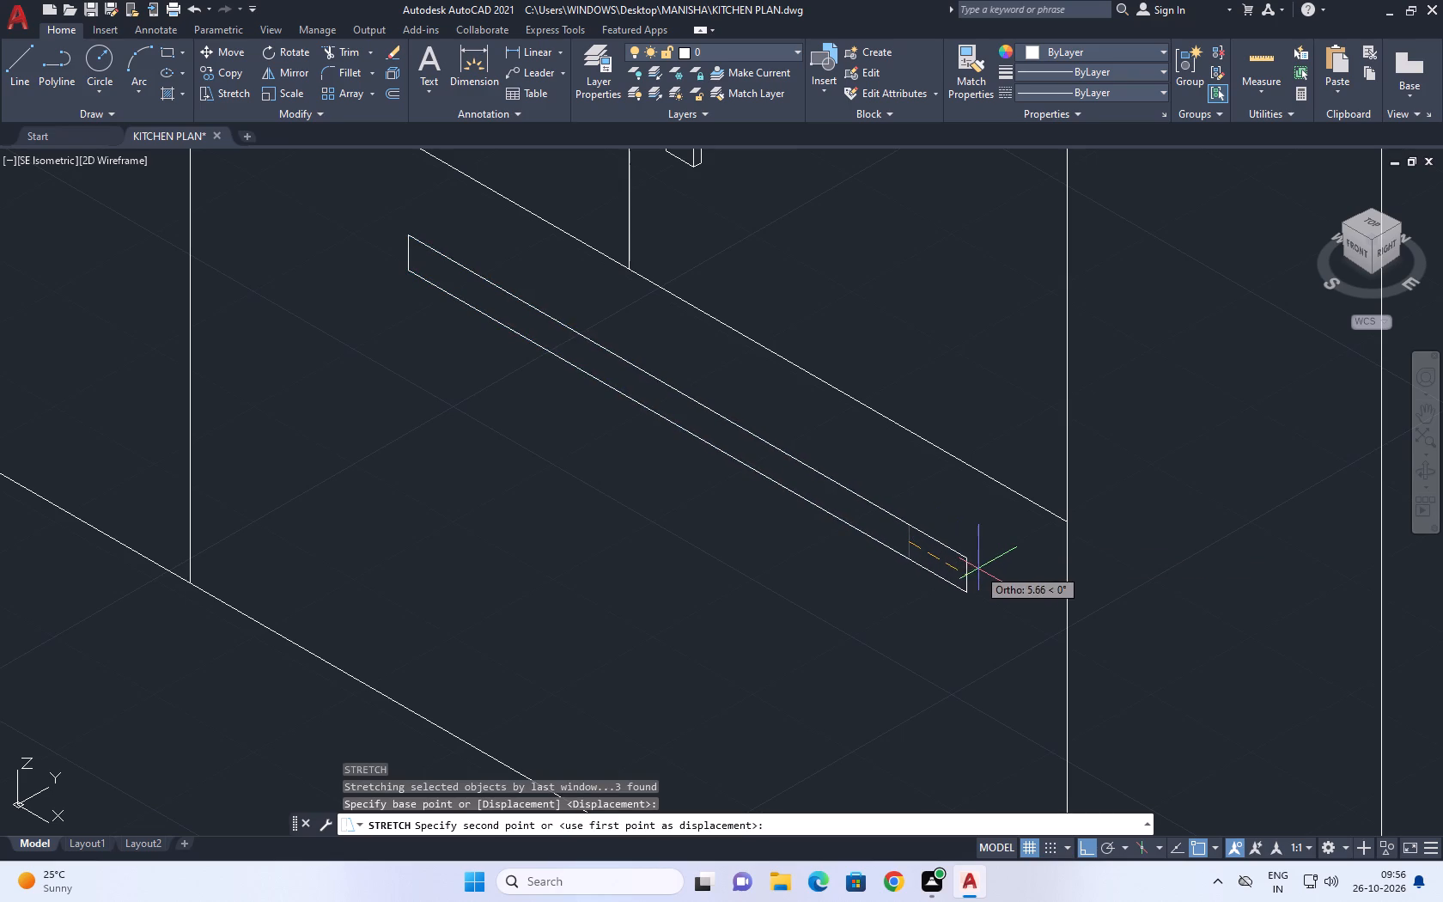
key("F8")
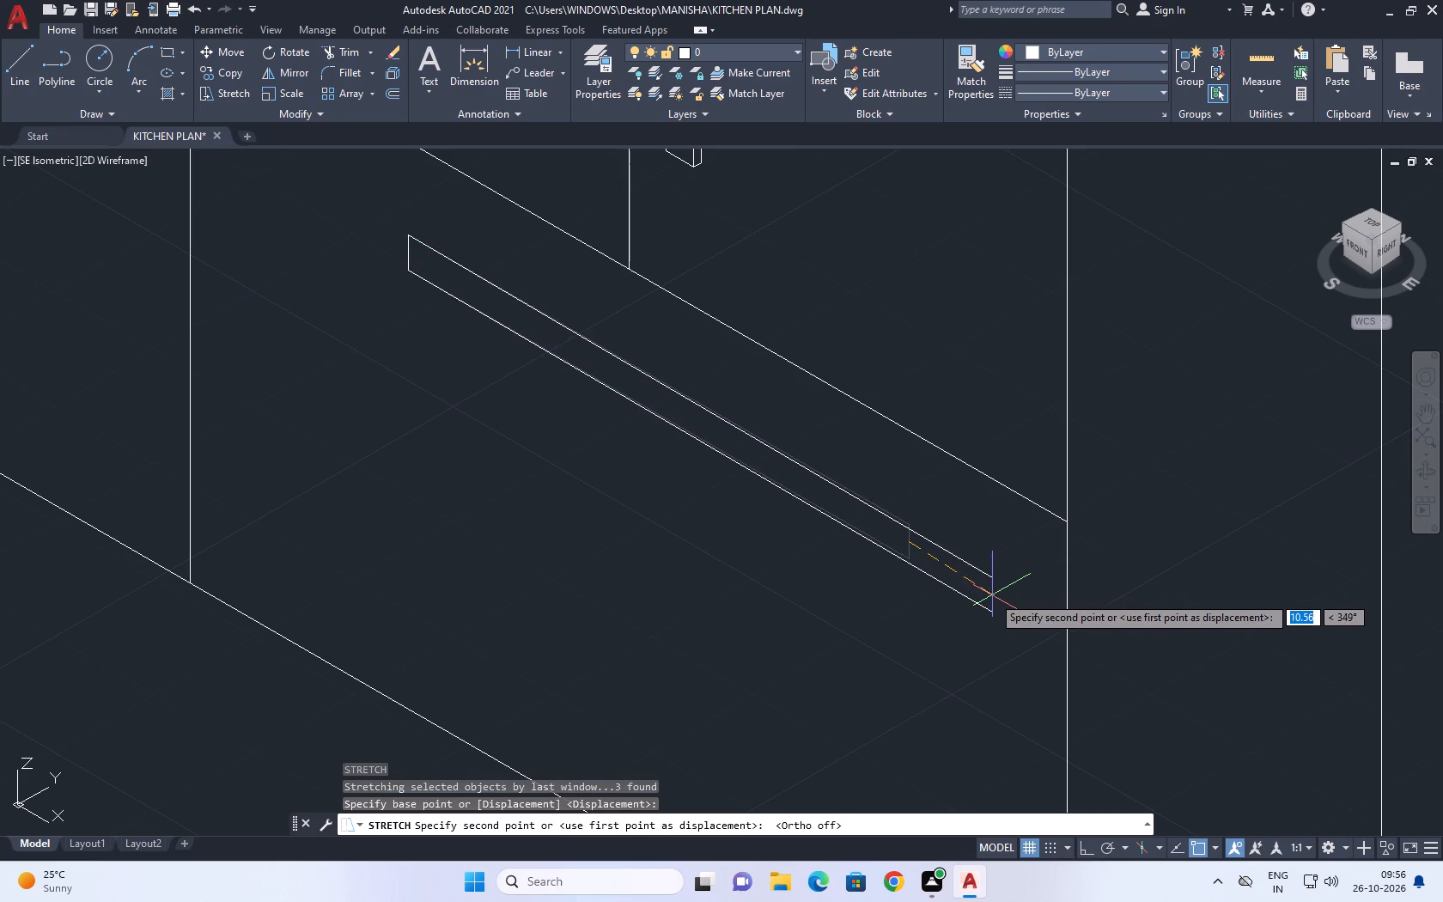
key("F8")
left_click(995, 599)
scroll(956, 588, "down", 2)
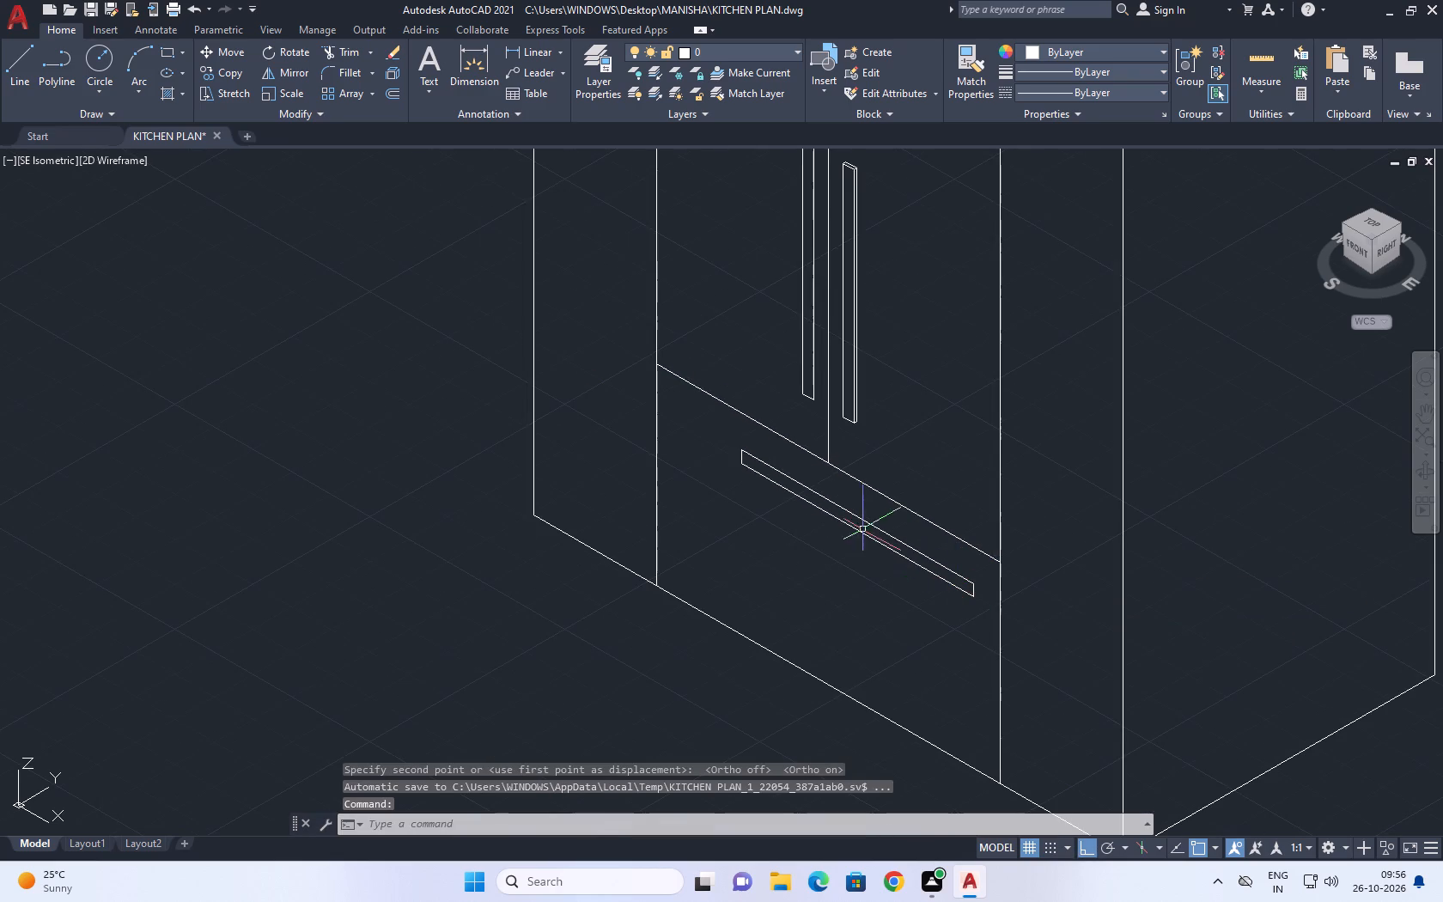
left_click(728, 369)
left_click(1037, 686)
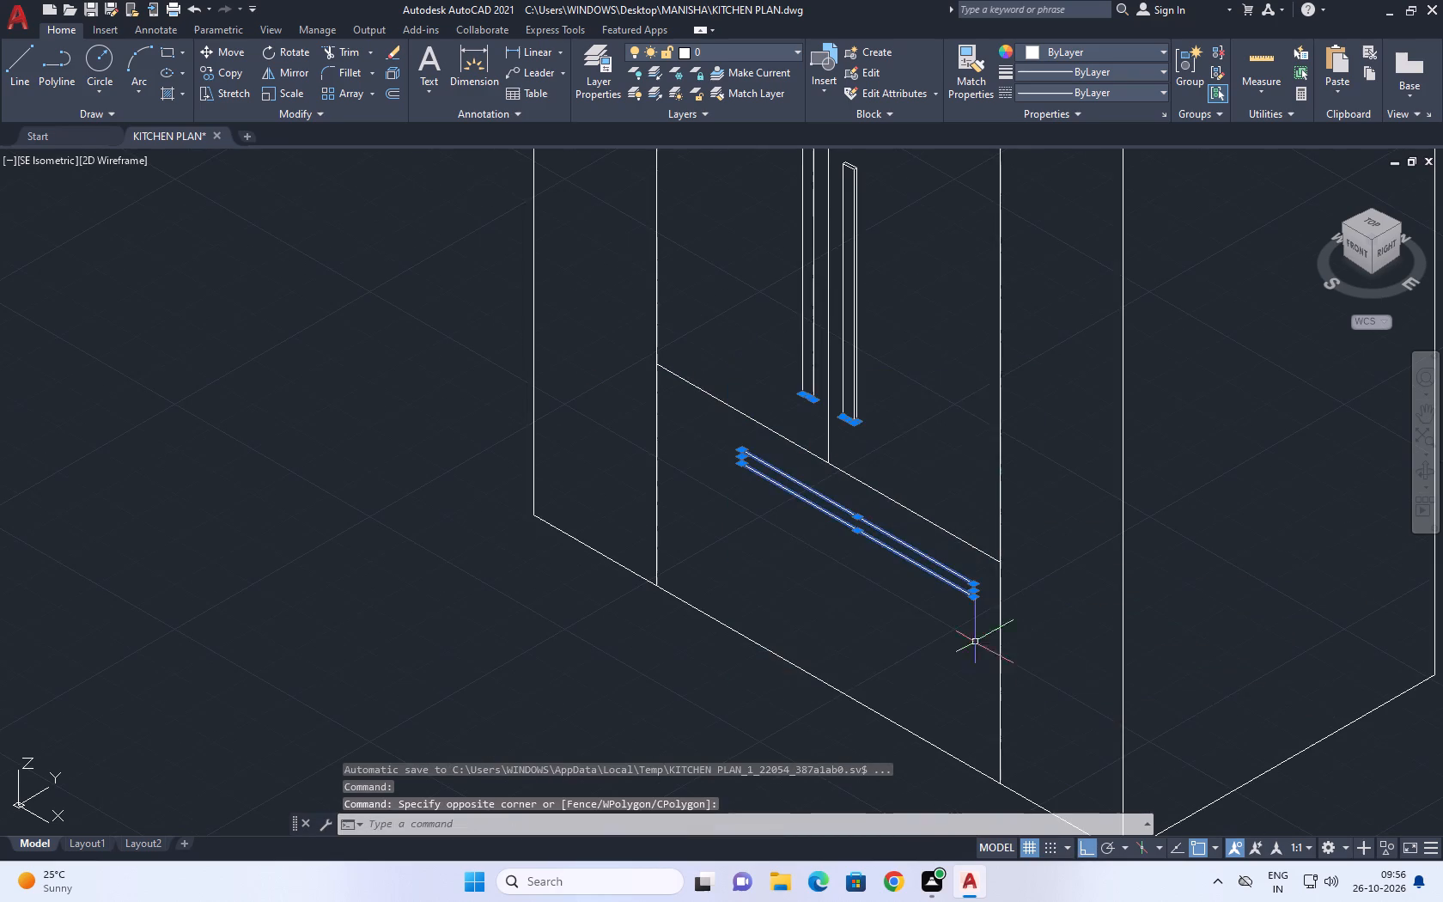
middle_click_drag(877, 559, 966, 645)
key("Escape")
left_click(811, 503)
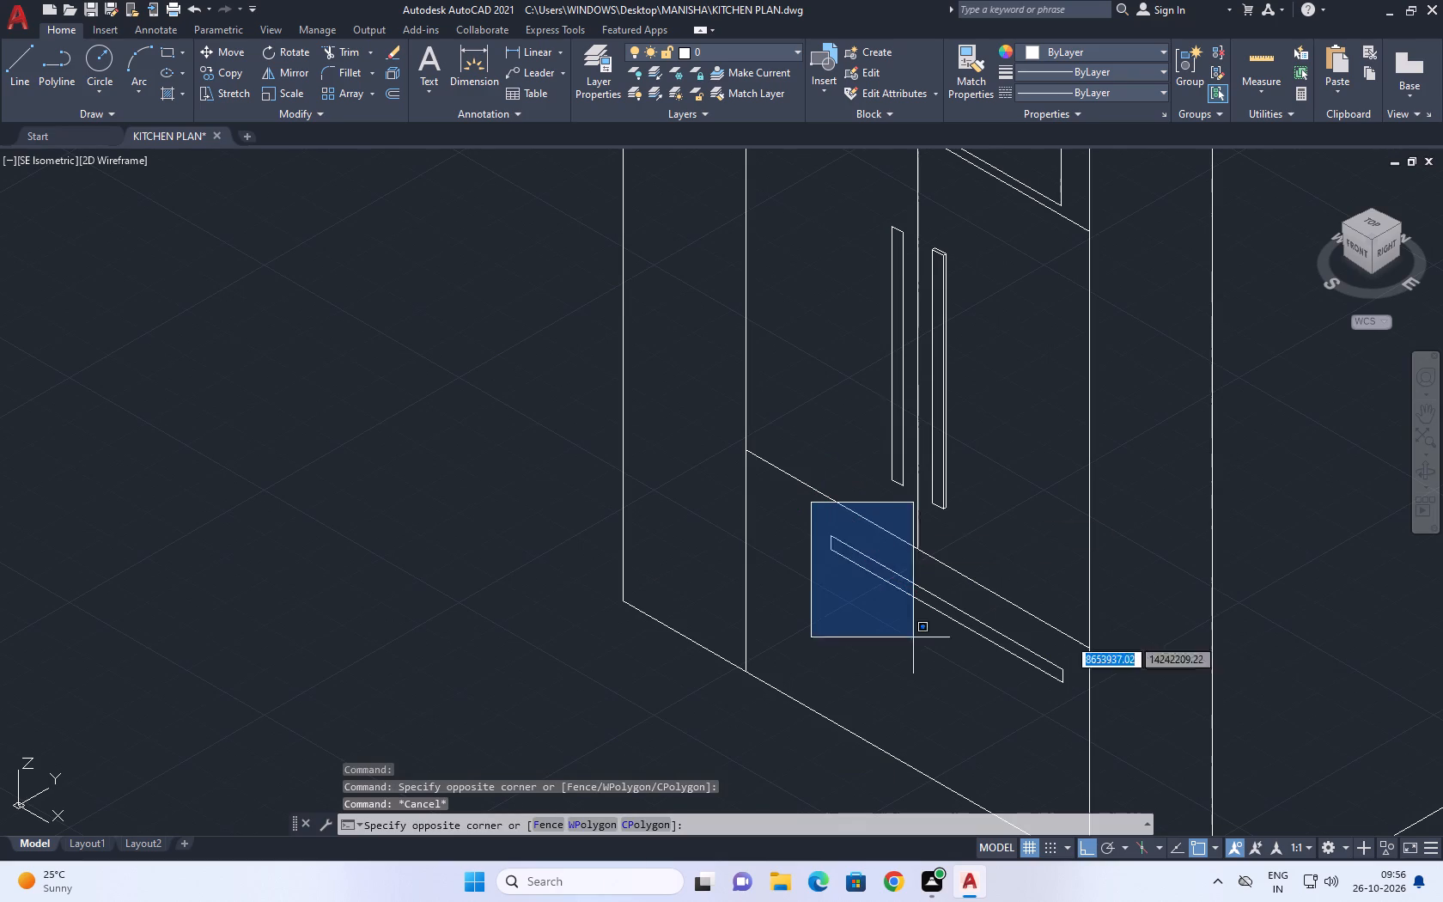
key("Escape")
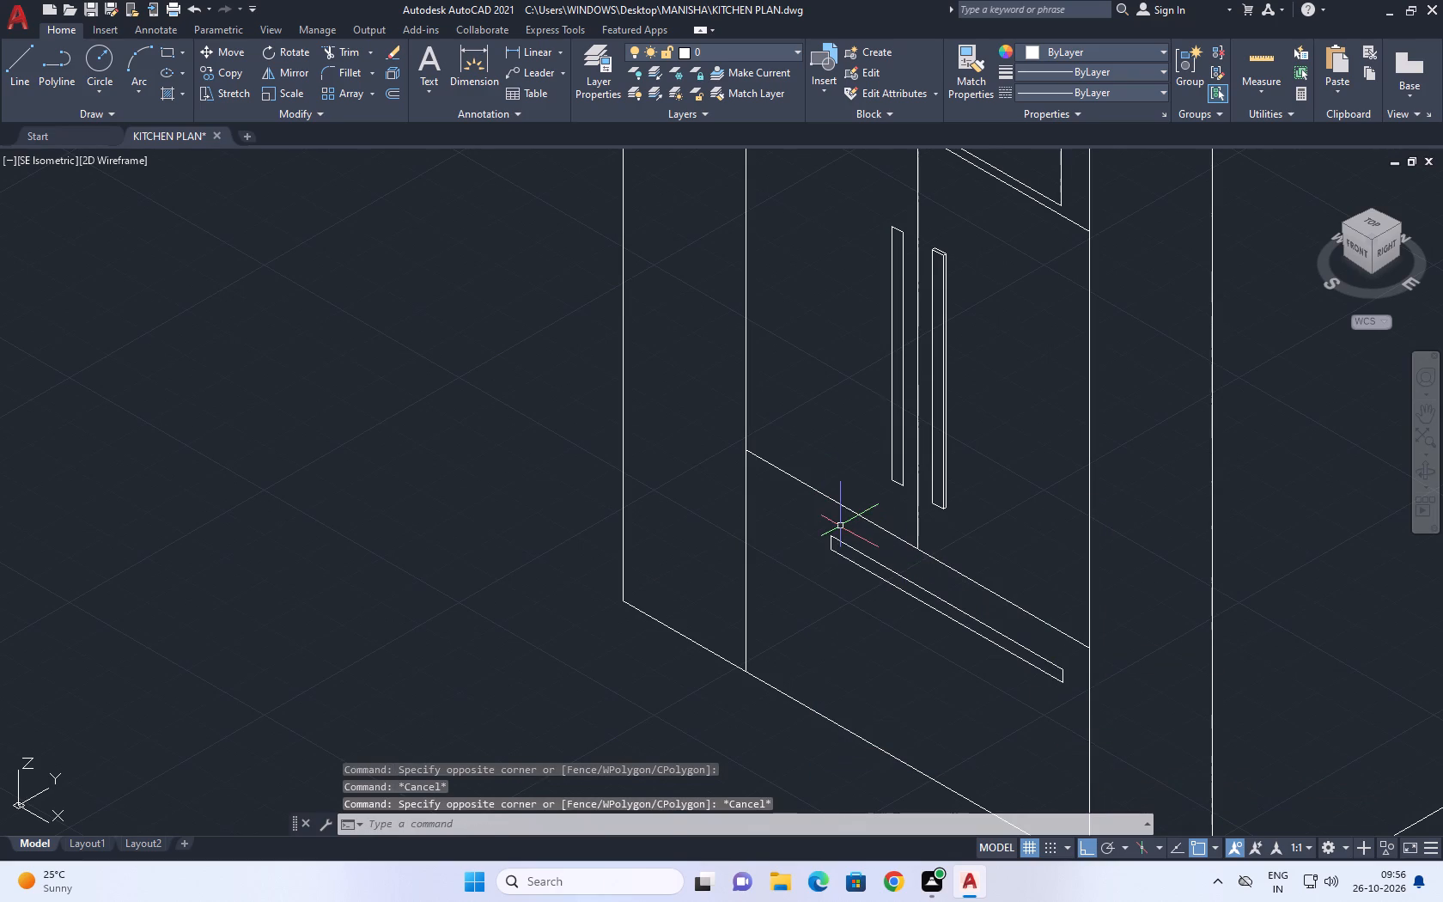
Move the whole drawer handle outline so its upper edge's midpoint sits at the lower end of the centre door divider.
left_click(839, 525)
left_click(819, 558)
left_click(1062, 686)
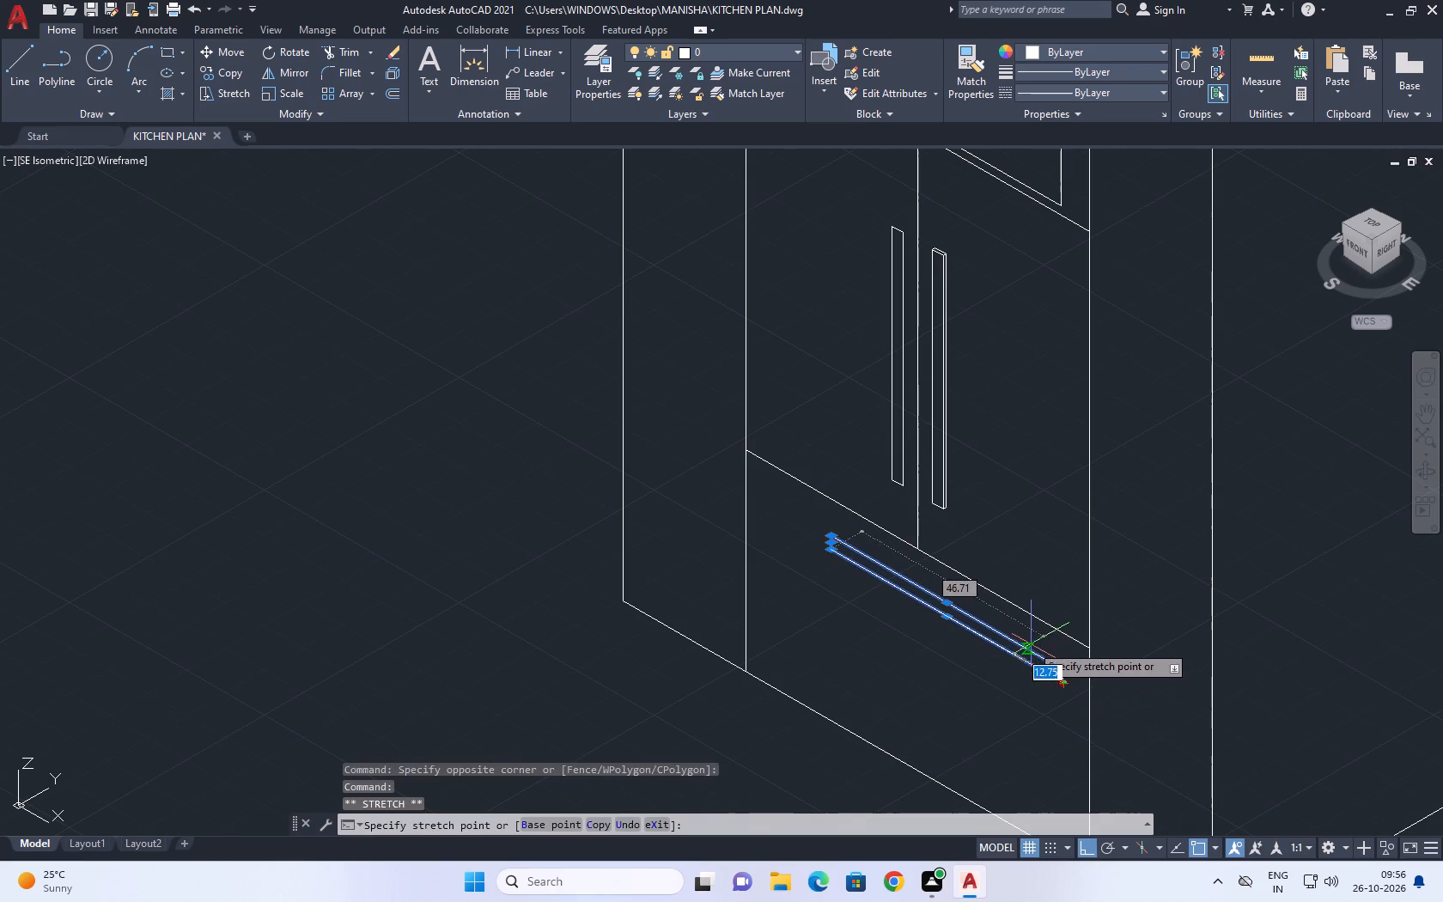
key("Escape")
scroll(1048, 698, "up", 3)
left_click(1118, 732)
left_click_drag(1056, 547, 1042, 547)
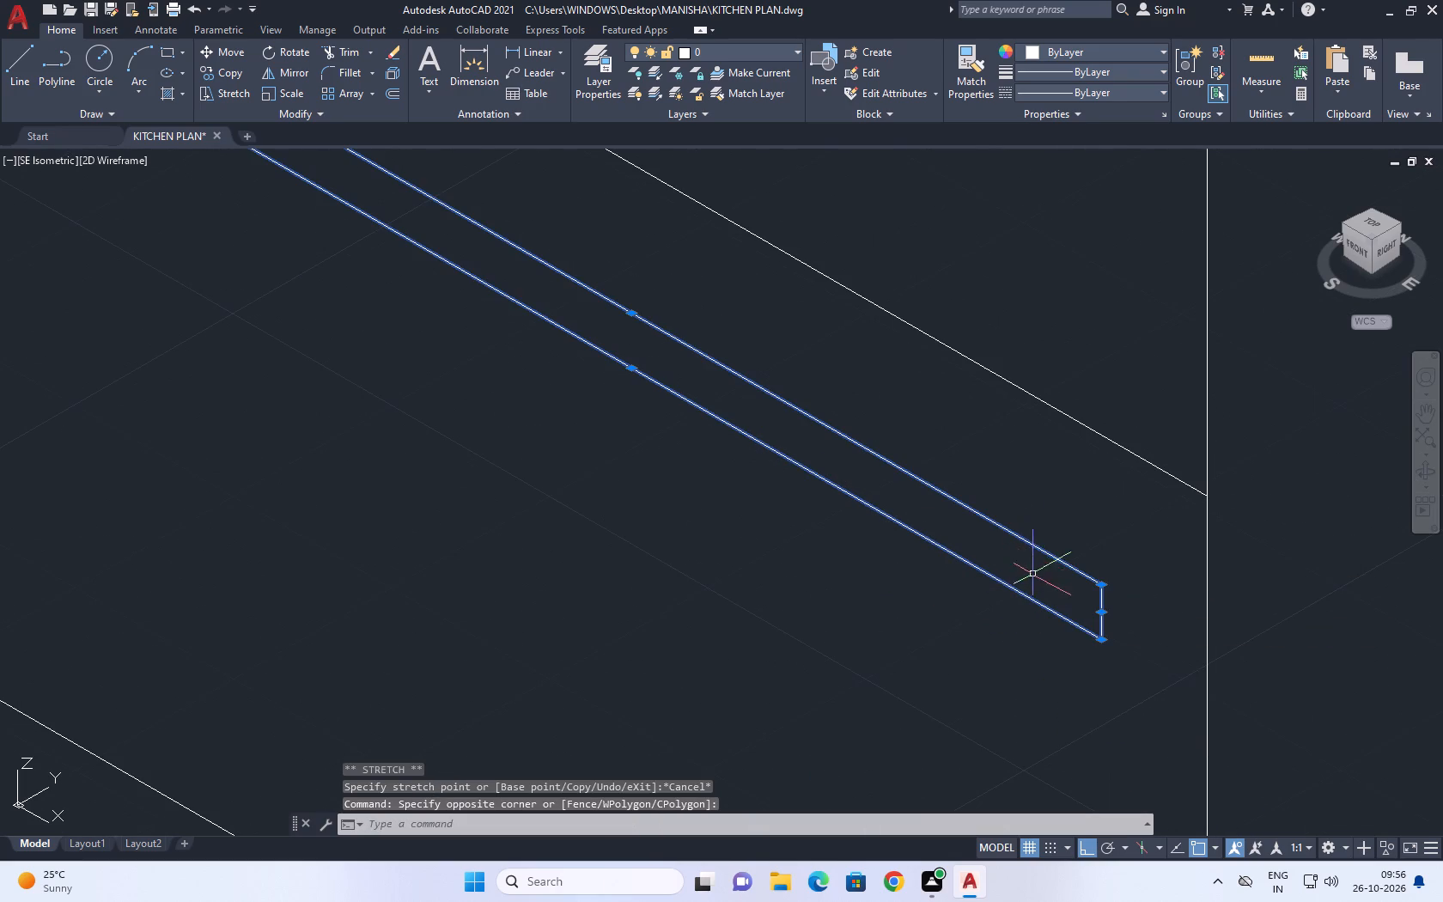
middle_click_drag(1038, 587, 1072, 661)
key("m")
key("space")
scroll(703, 463, "down", 2)
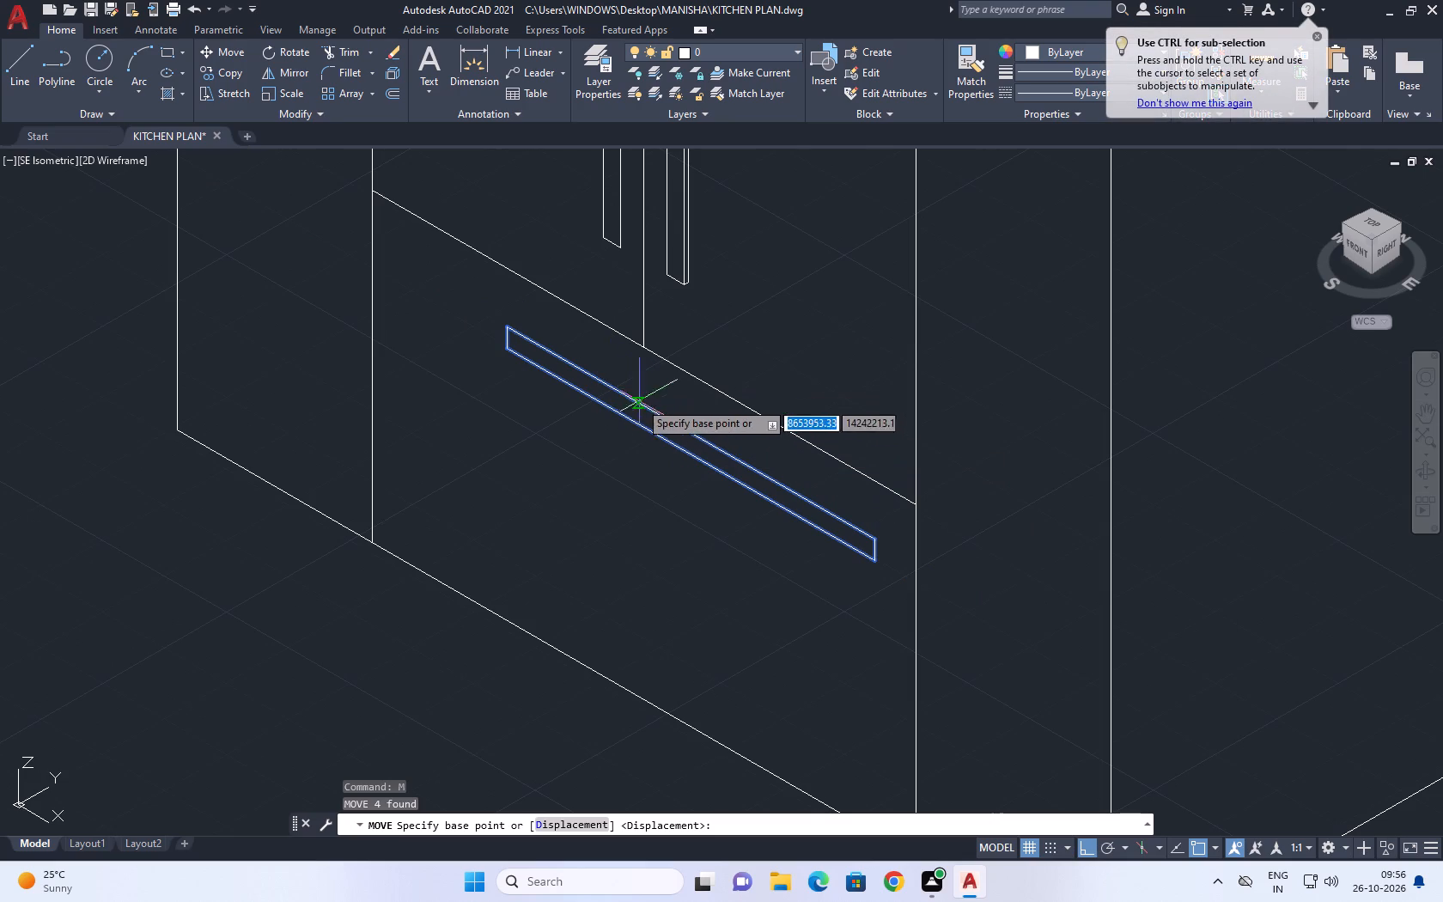
left_click(691, 433)
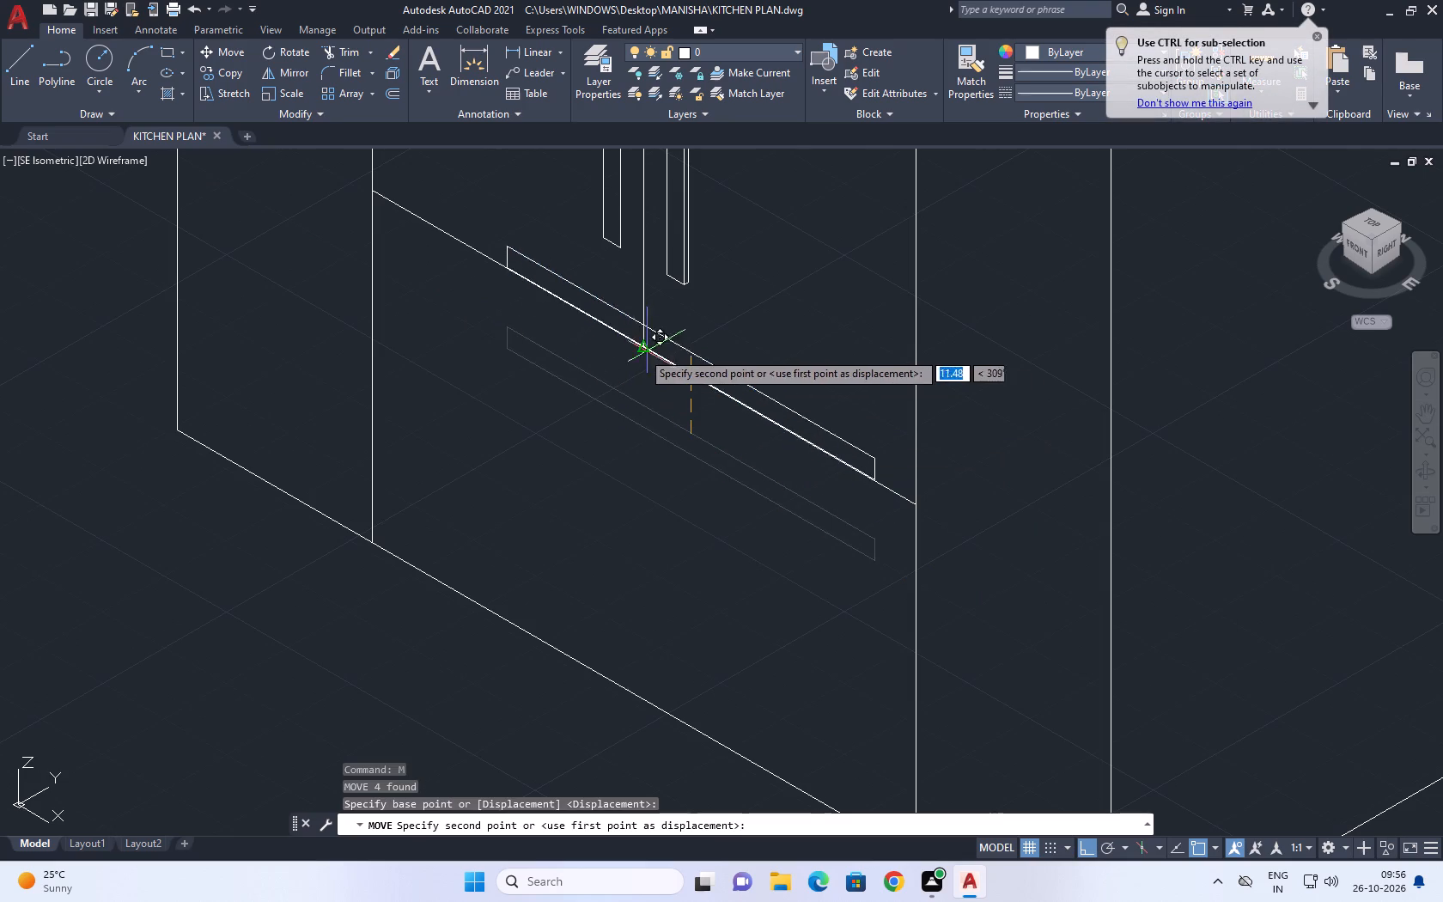
left_click(642, 344)
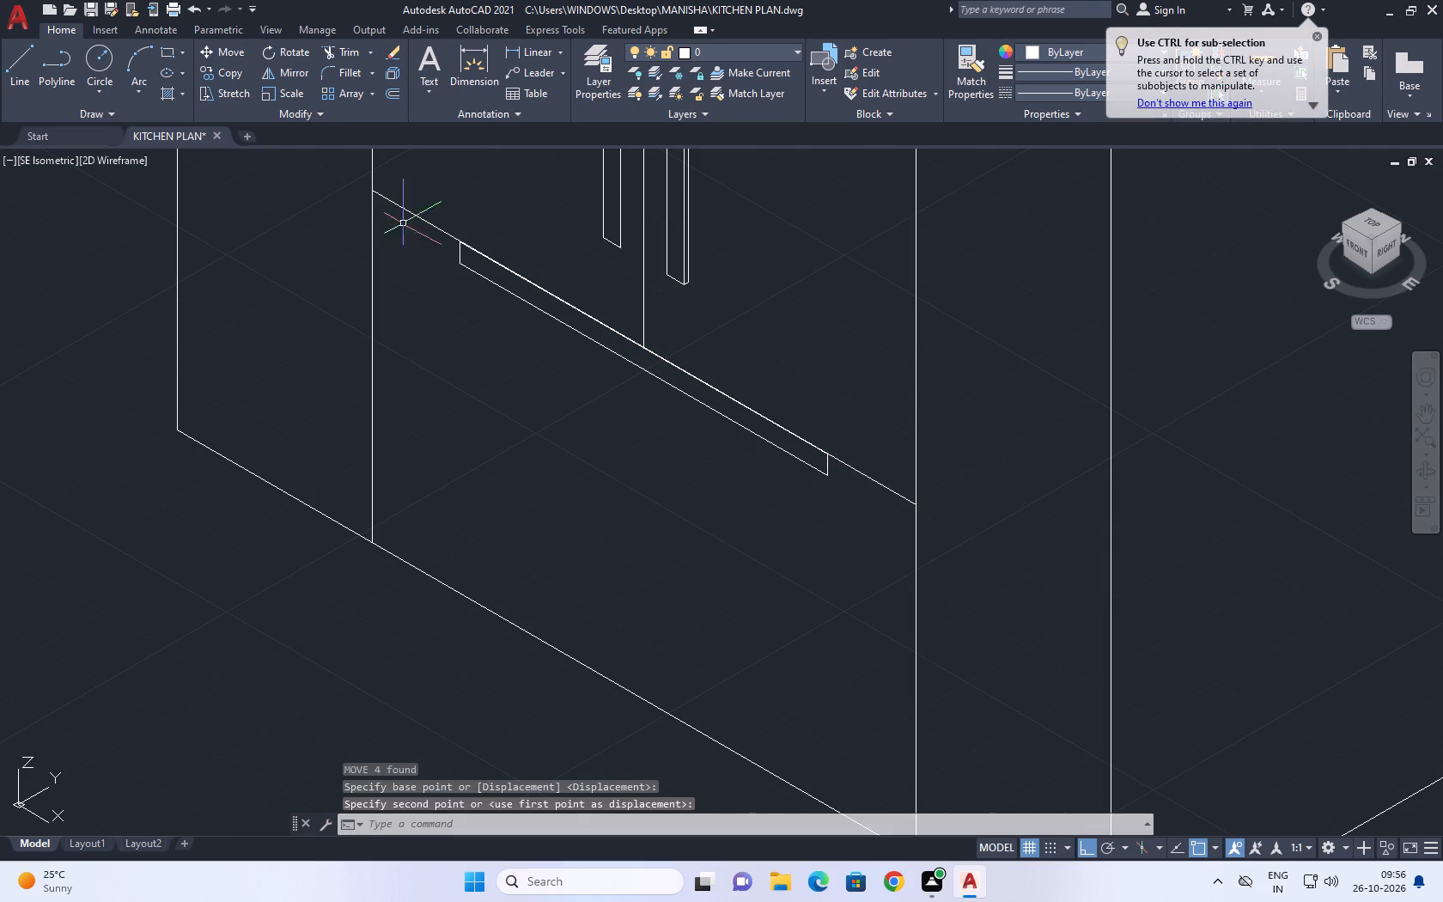
Move the whole drawer handle outline straight down so it sits below the drawer's top line.
left_click(431, 217)
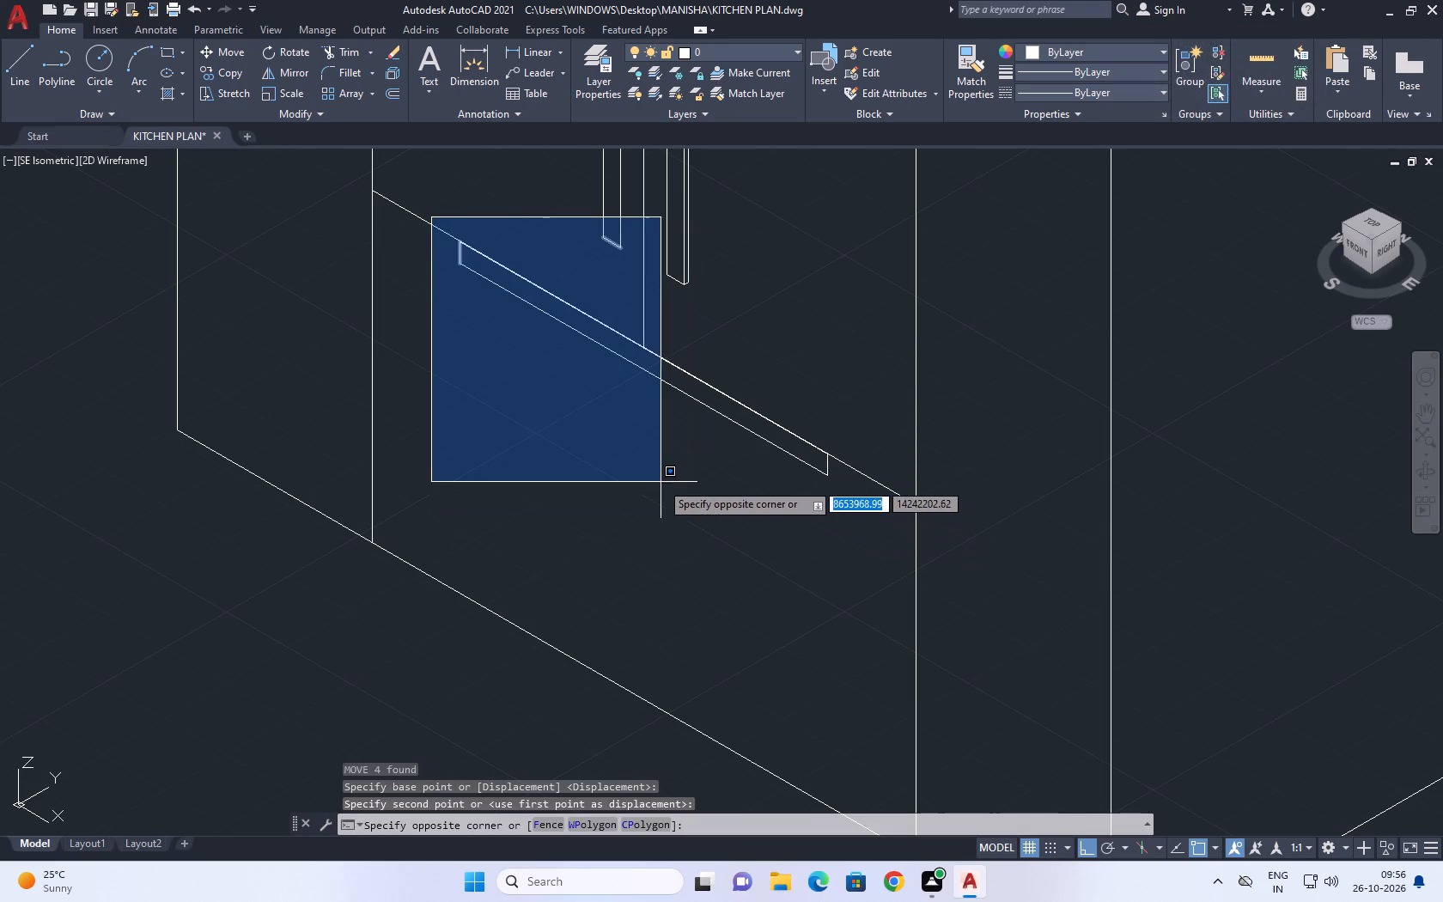
left_click(544, 394)
scroll(822, 472, "up", 3)
left_click(875, 522)
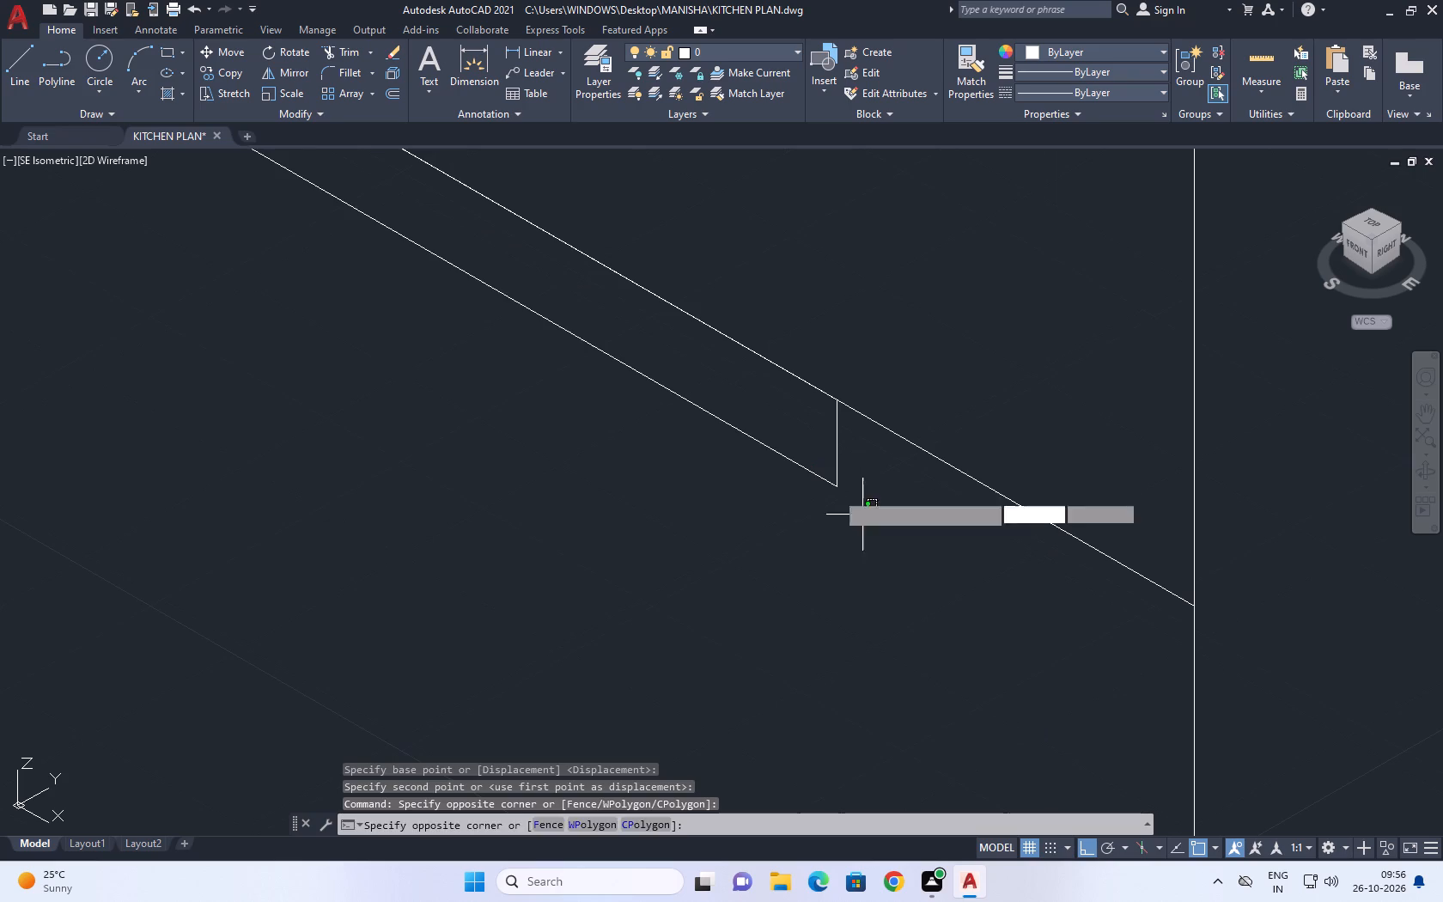
left_click(742, 441)
left_click(808, 384)
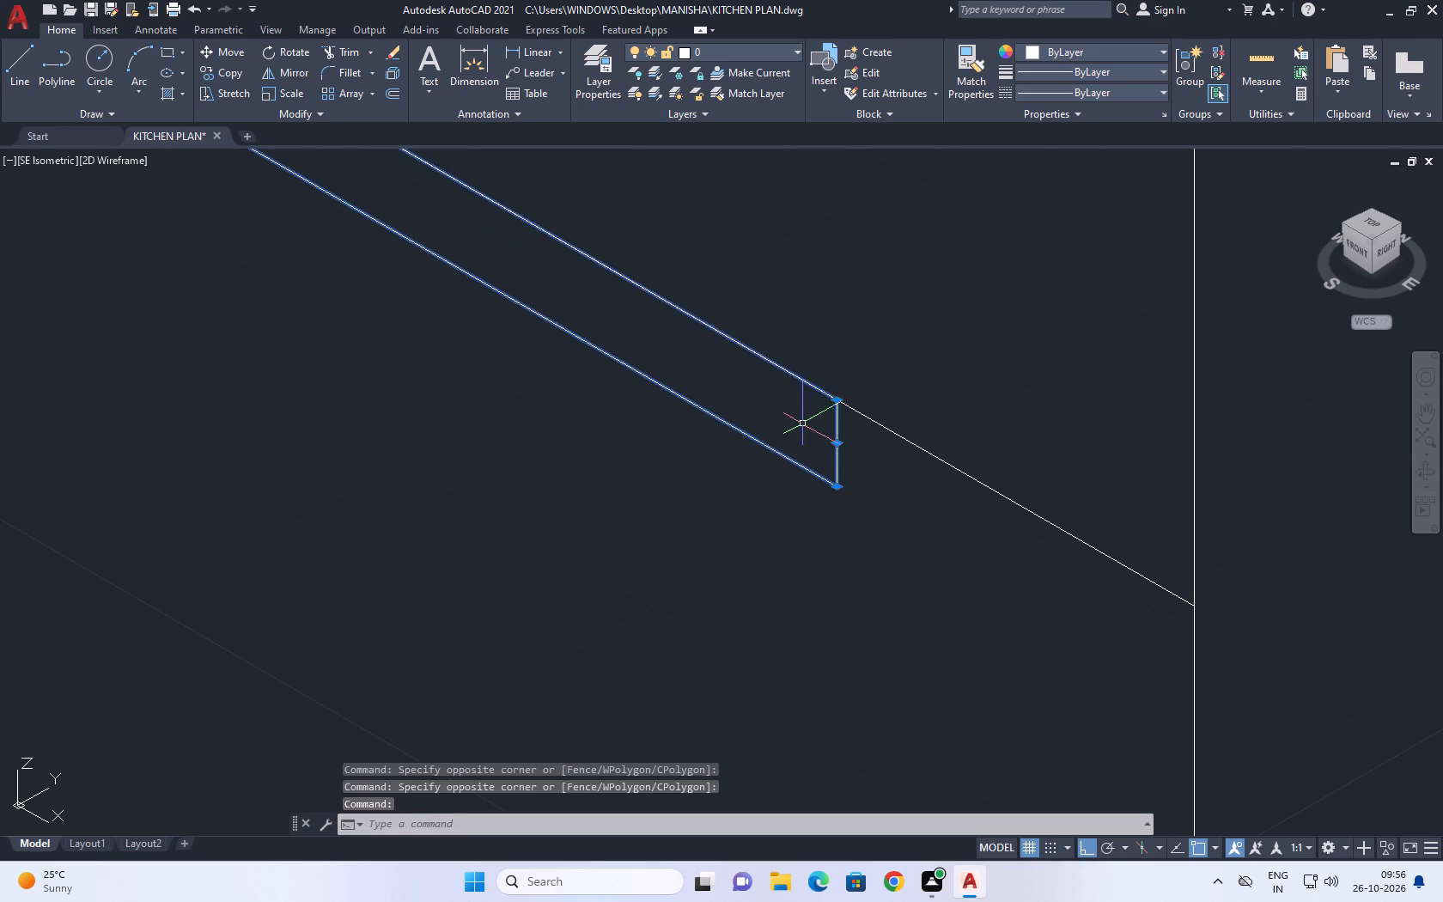
scroll(787, 506, "down", 3)
key("m")
key("space")
scroll(602, 372, "up", 1)
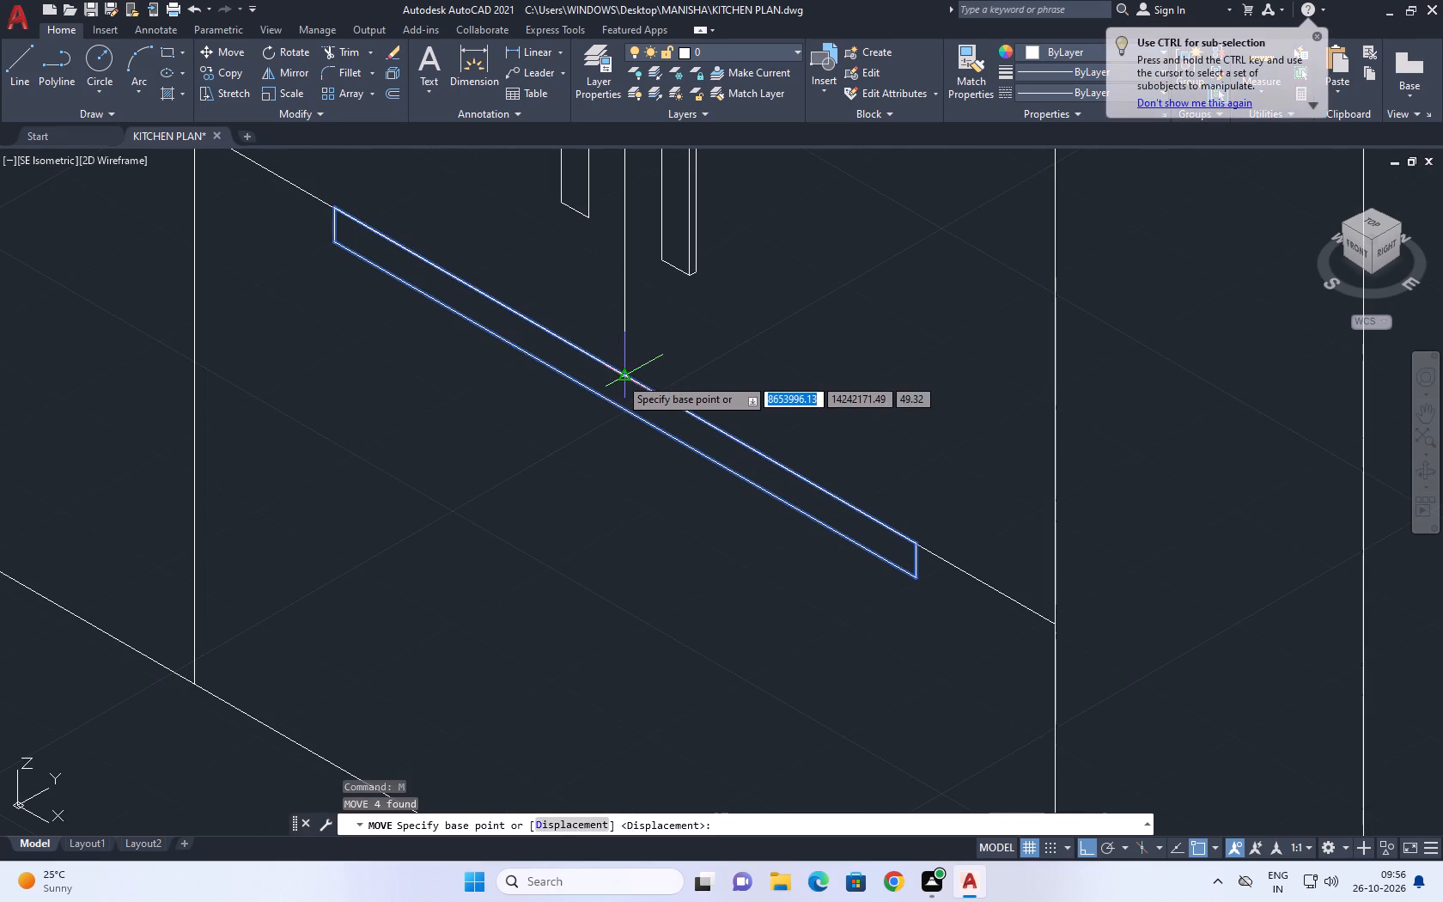
left_click(621, 376)
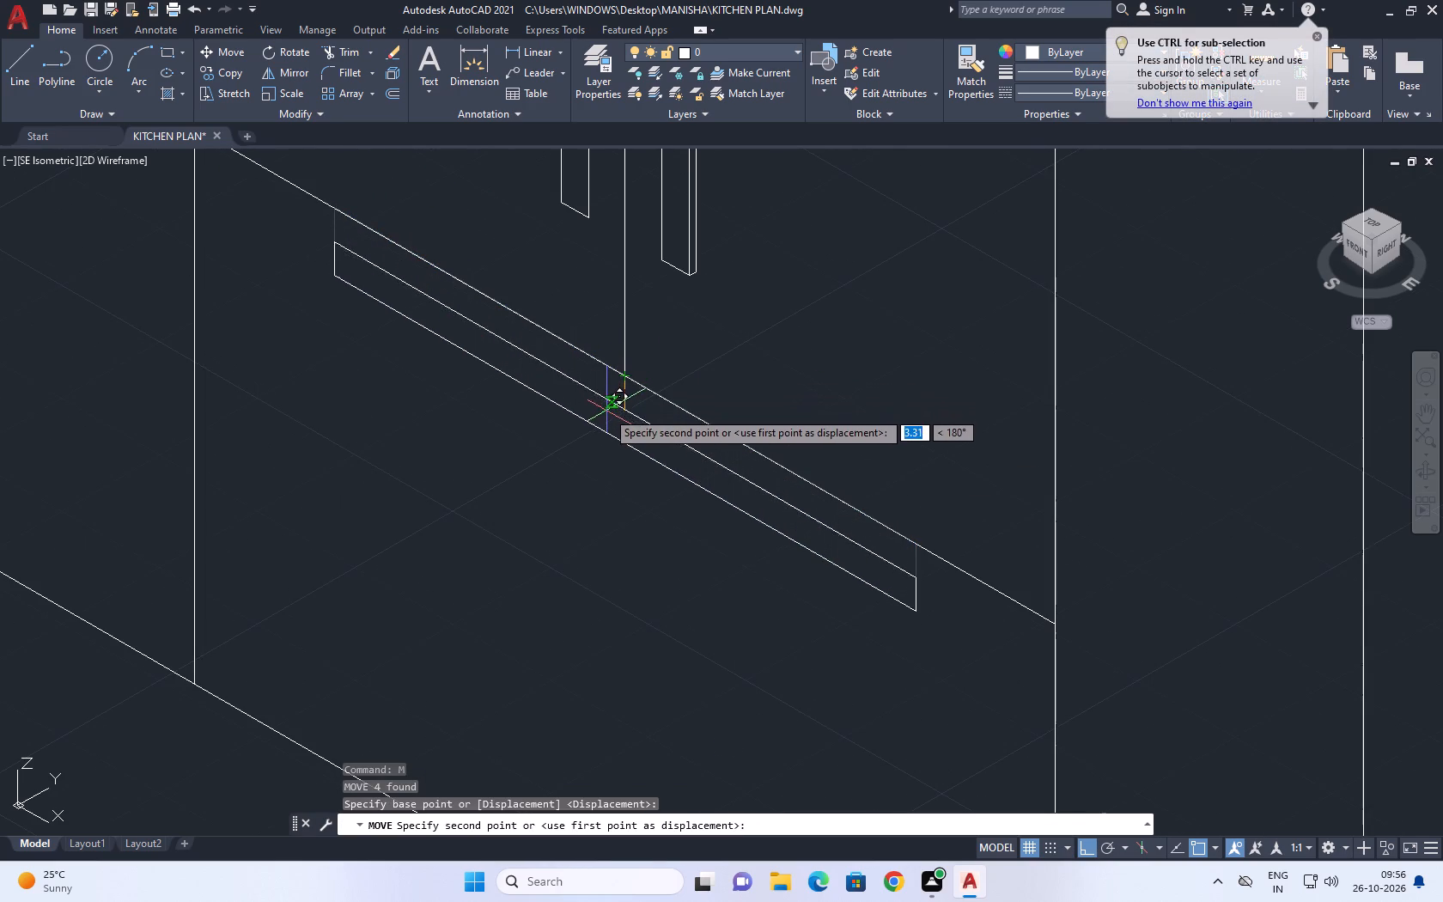
left_click(626, 425)
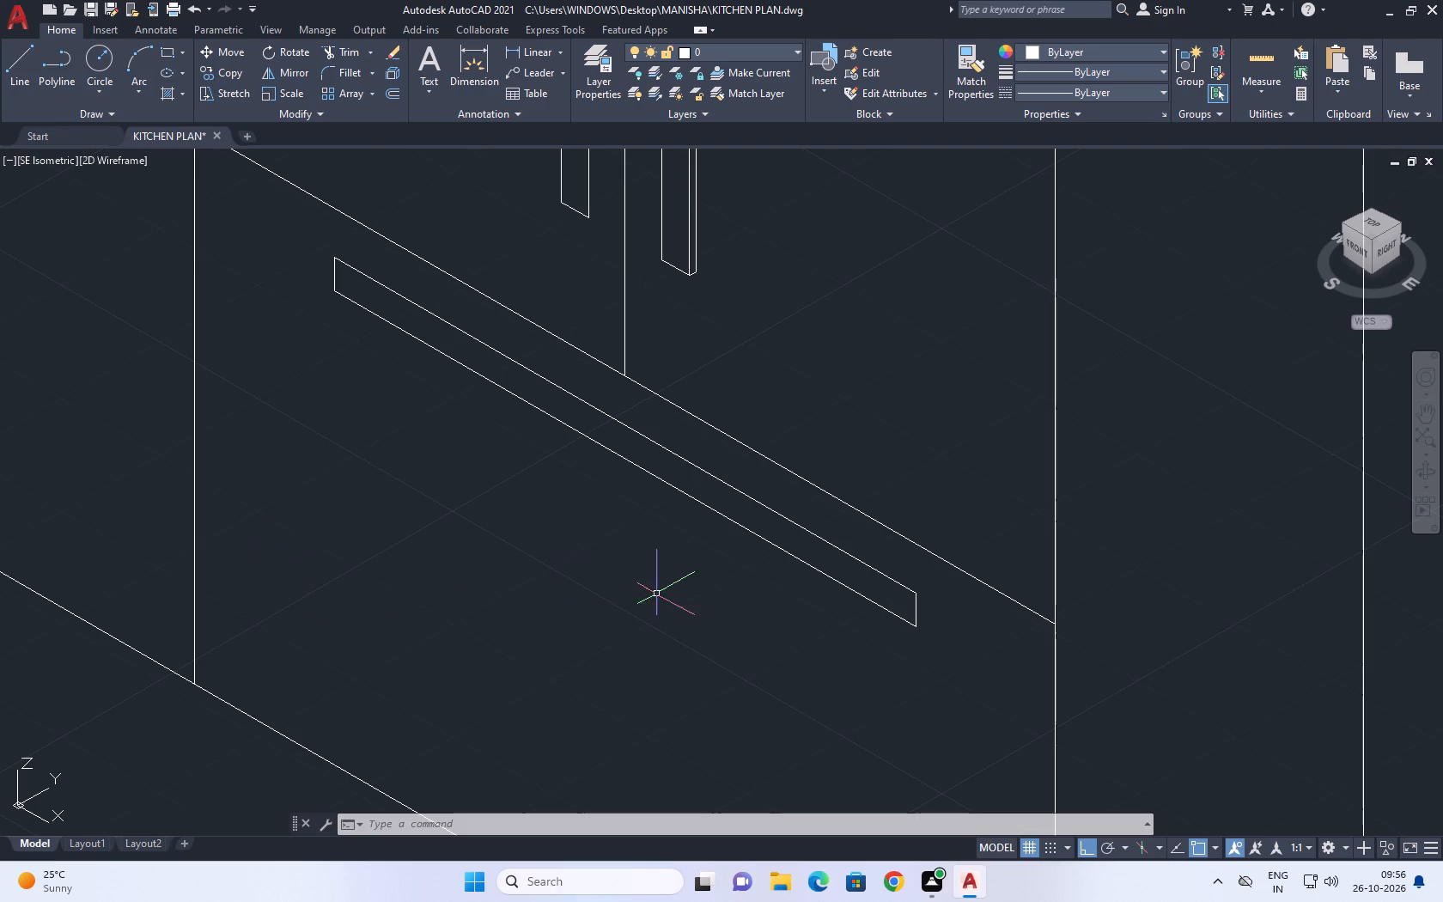
Draw a three-point arc along the drawer handle's upper edge, from its far upper corner to just past the end nearest the cabinet's front corner.
scroll(663, 564, "down", 2)
middle_click_drag(718, 612, 695, 579)
scroll(700, 565, "down", 1)
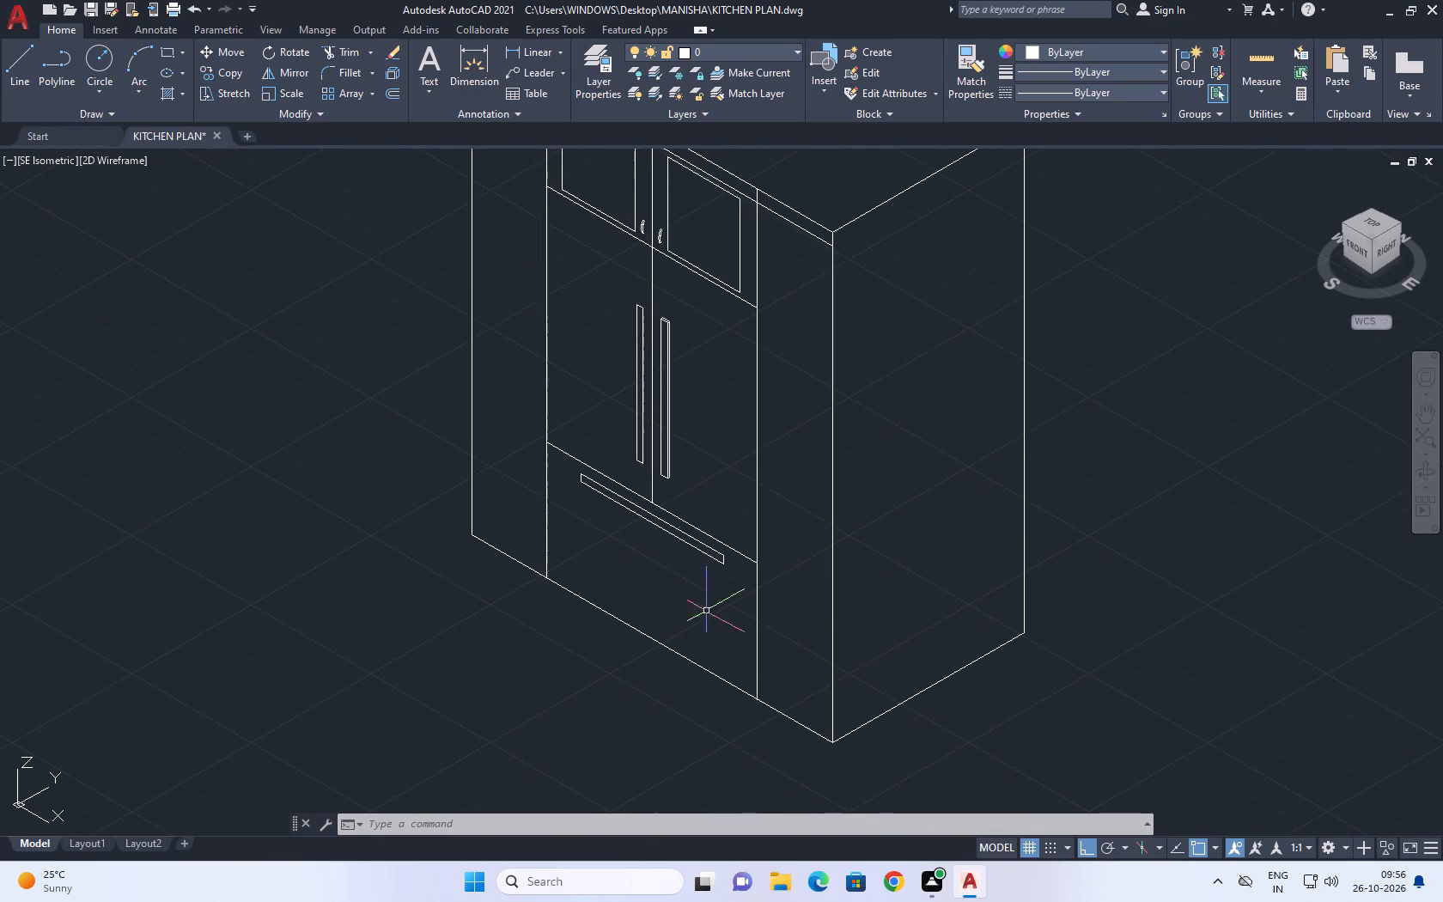
scroll(735, 717, "up", 1)
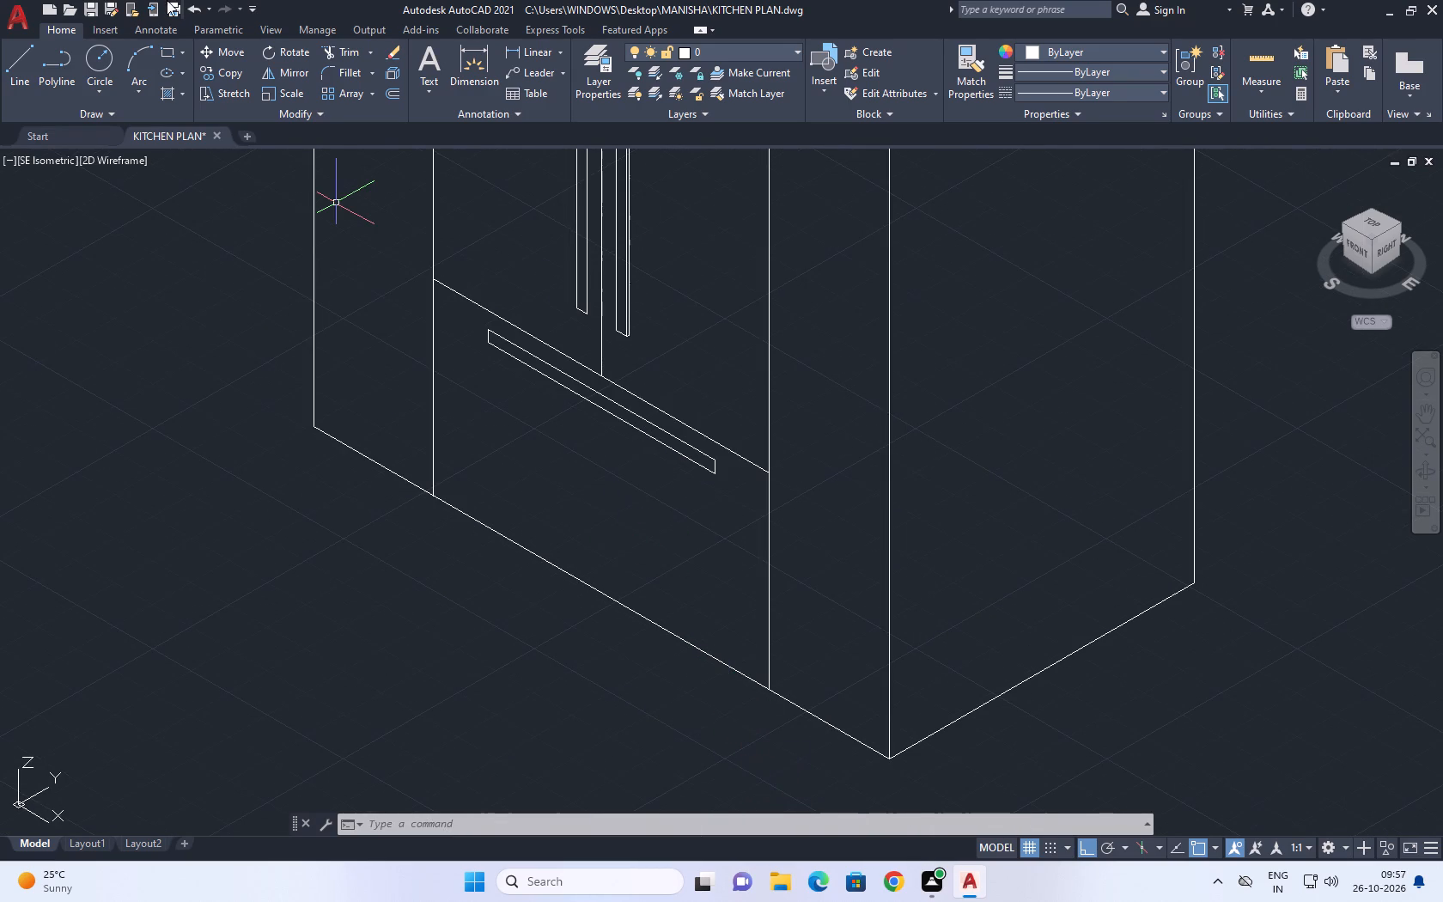
left_click(135, 56)
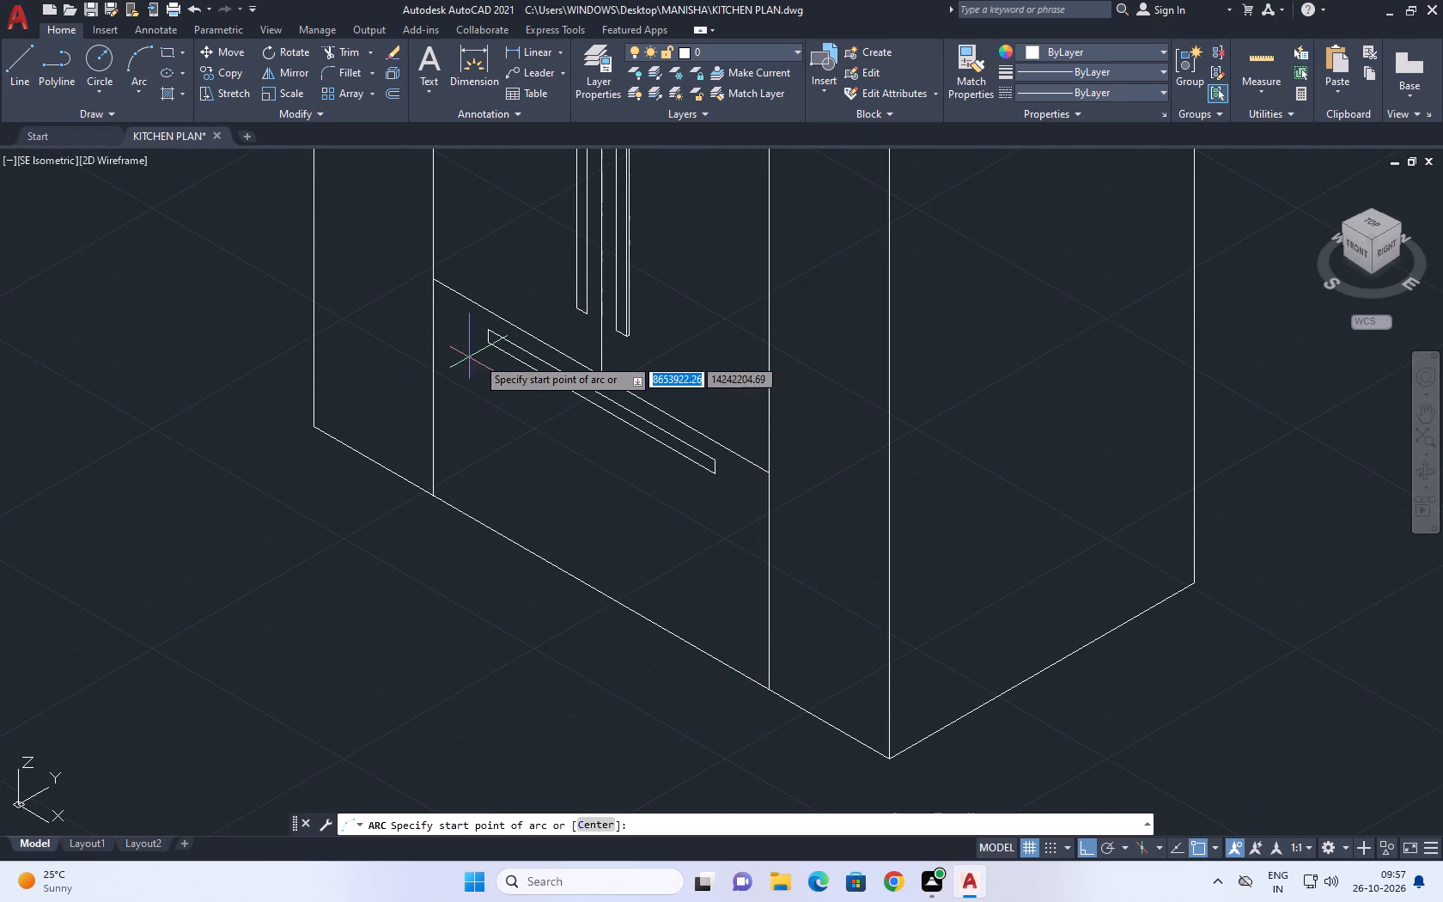
scroll(484, 329, "up", 3)
left_click(493, 336)
middle_click_drag(634, 452, 507, 379)
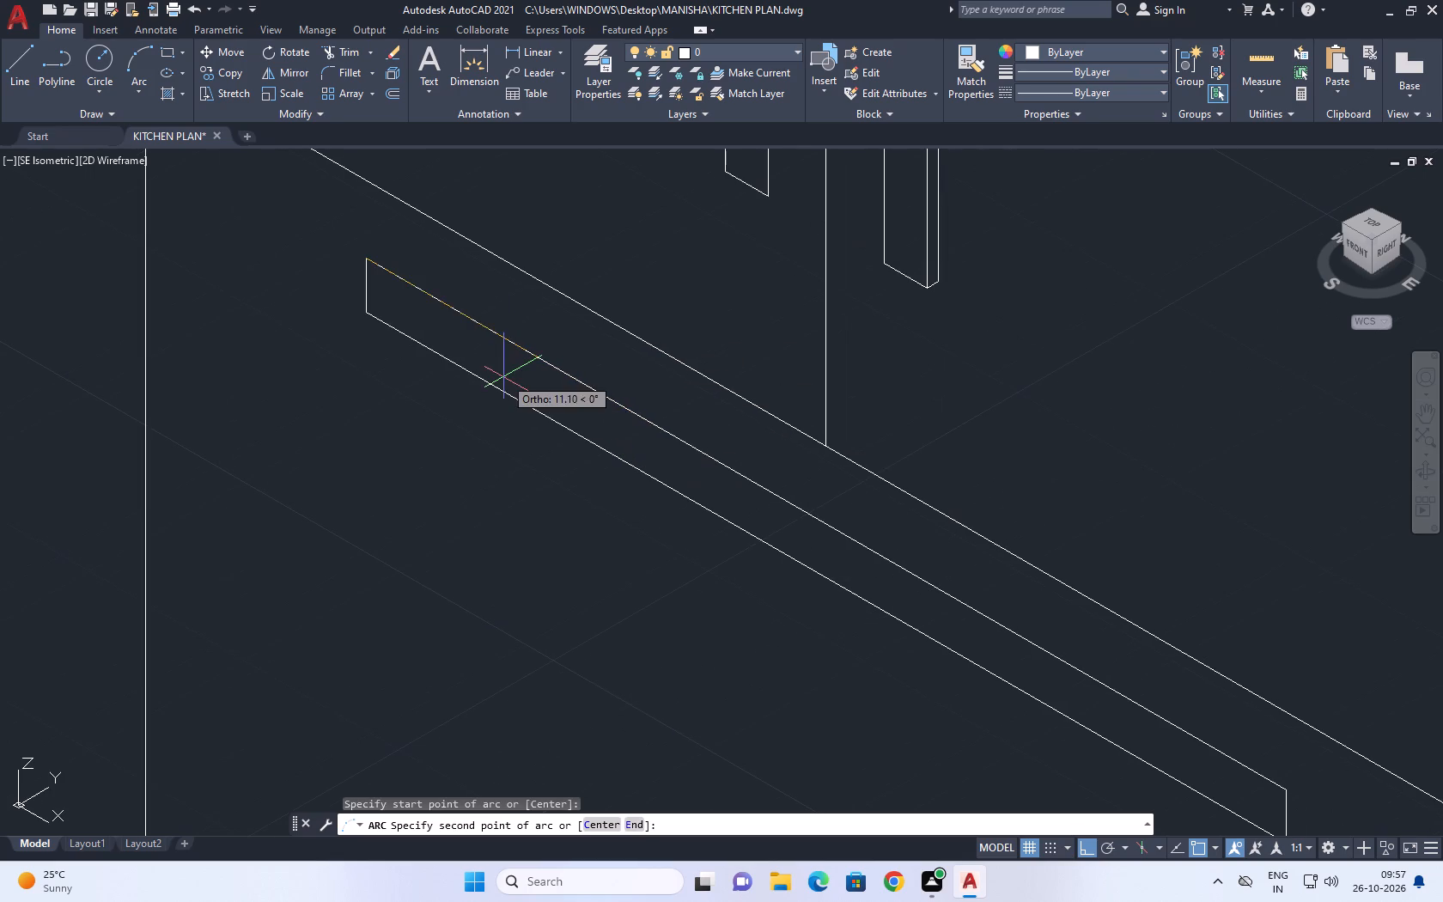
key("F8")
scroll(581, 396, "down", 1)
middle_click_drag(667, 459, 653, 448)
scroll(655, 448, "up", 1)
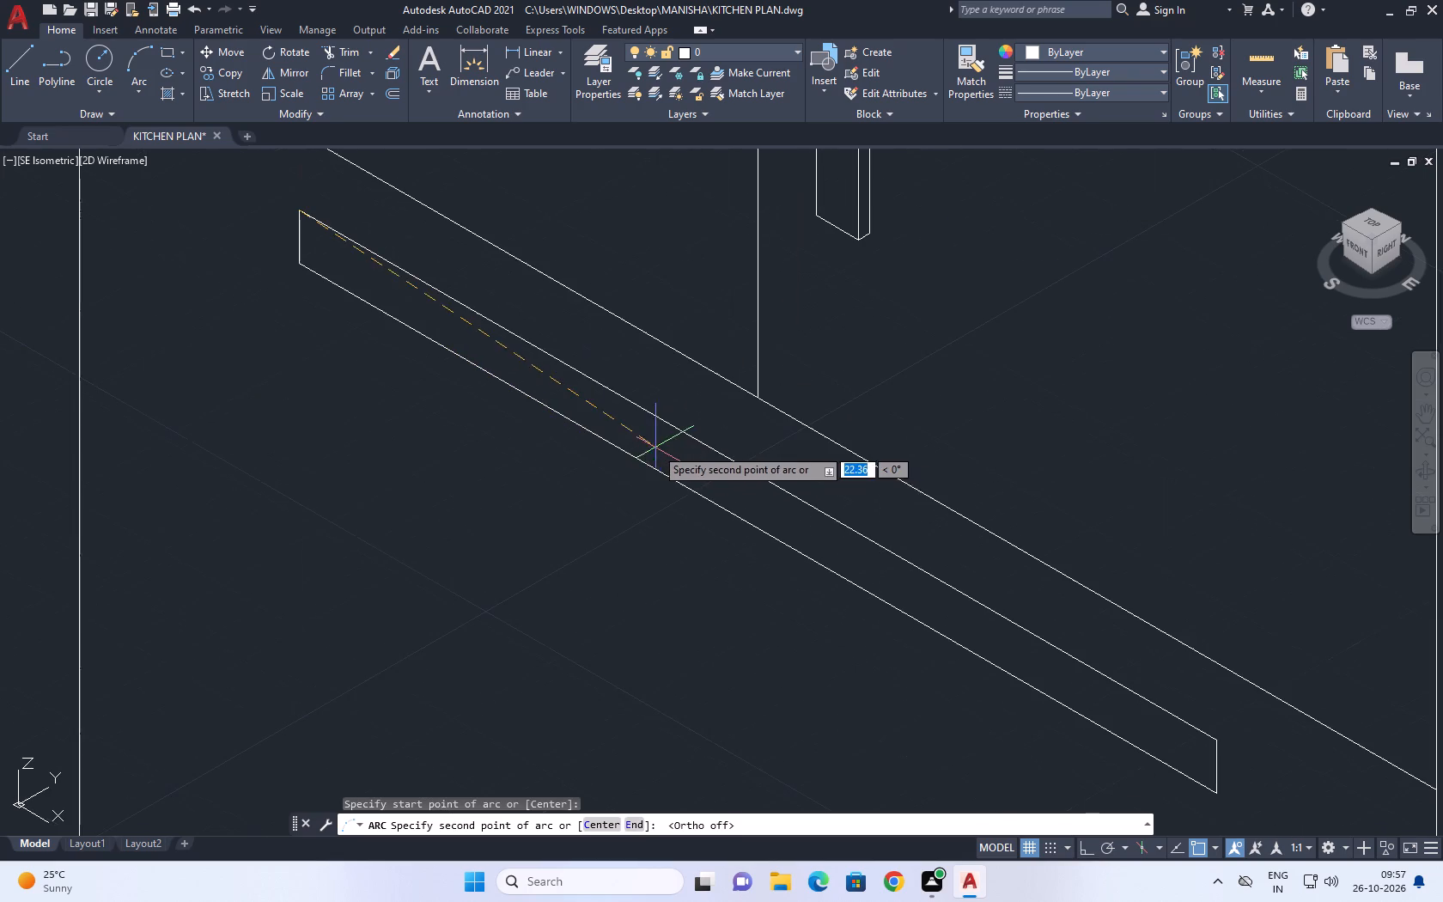
left_click(706, 457)
middle_click_drag(897, 573, 715, 483)
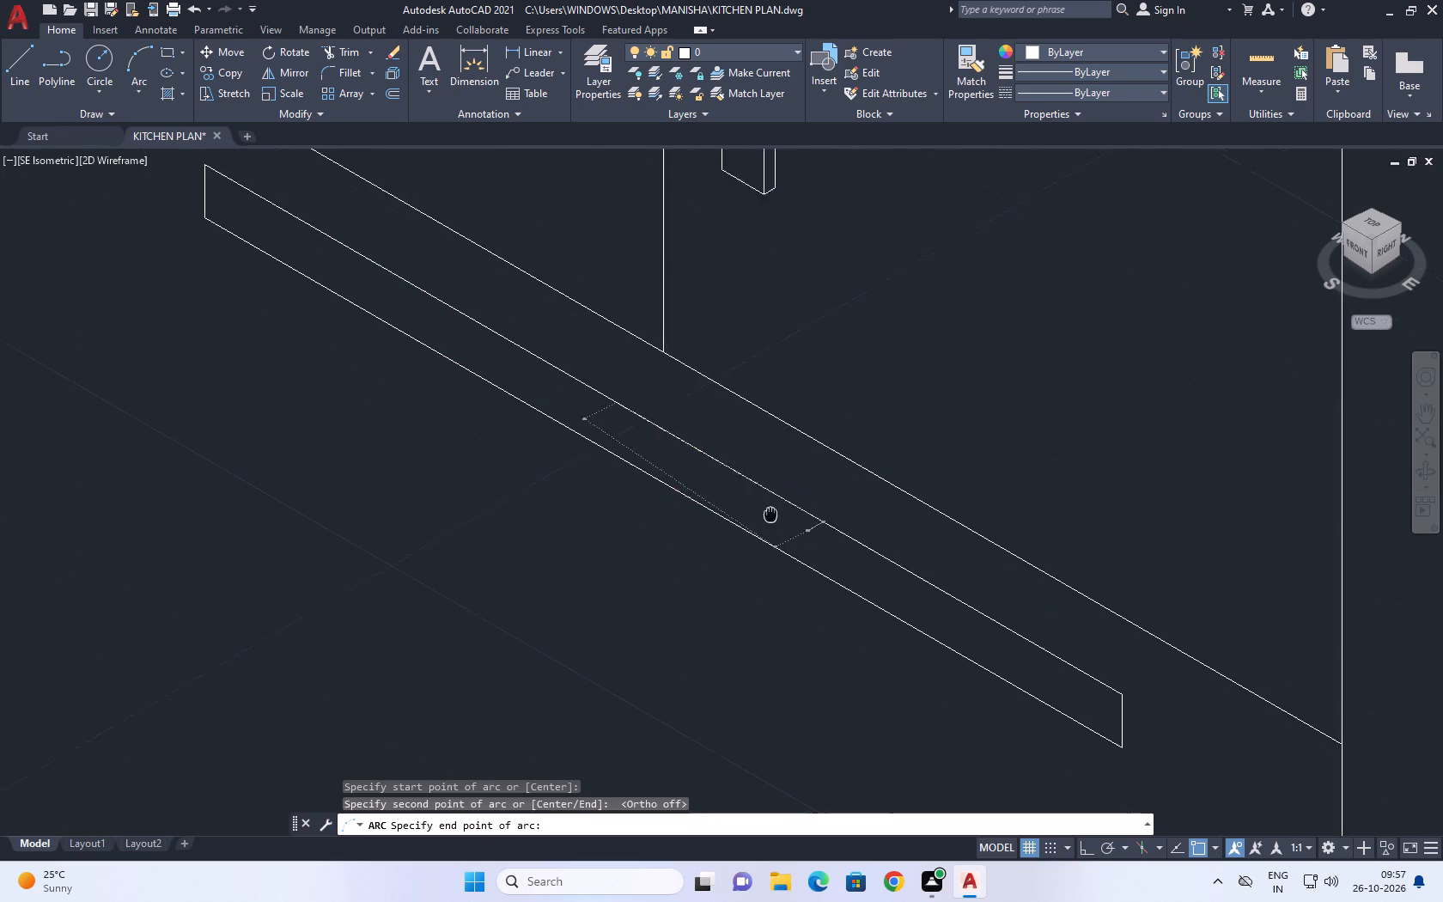
middle_click_drag(715, 483, 617, 428)
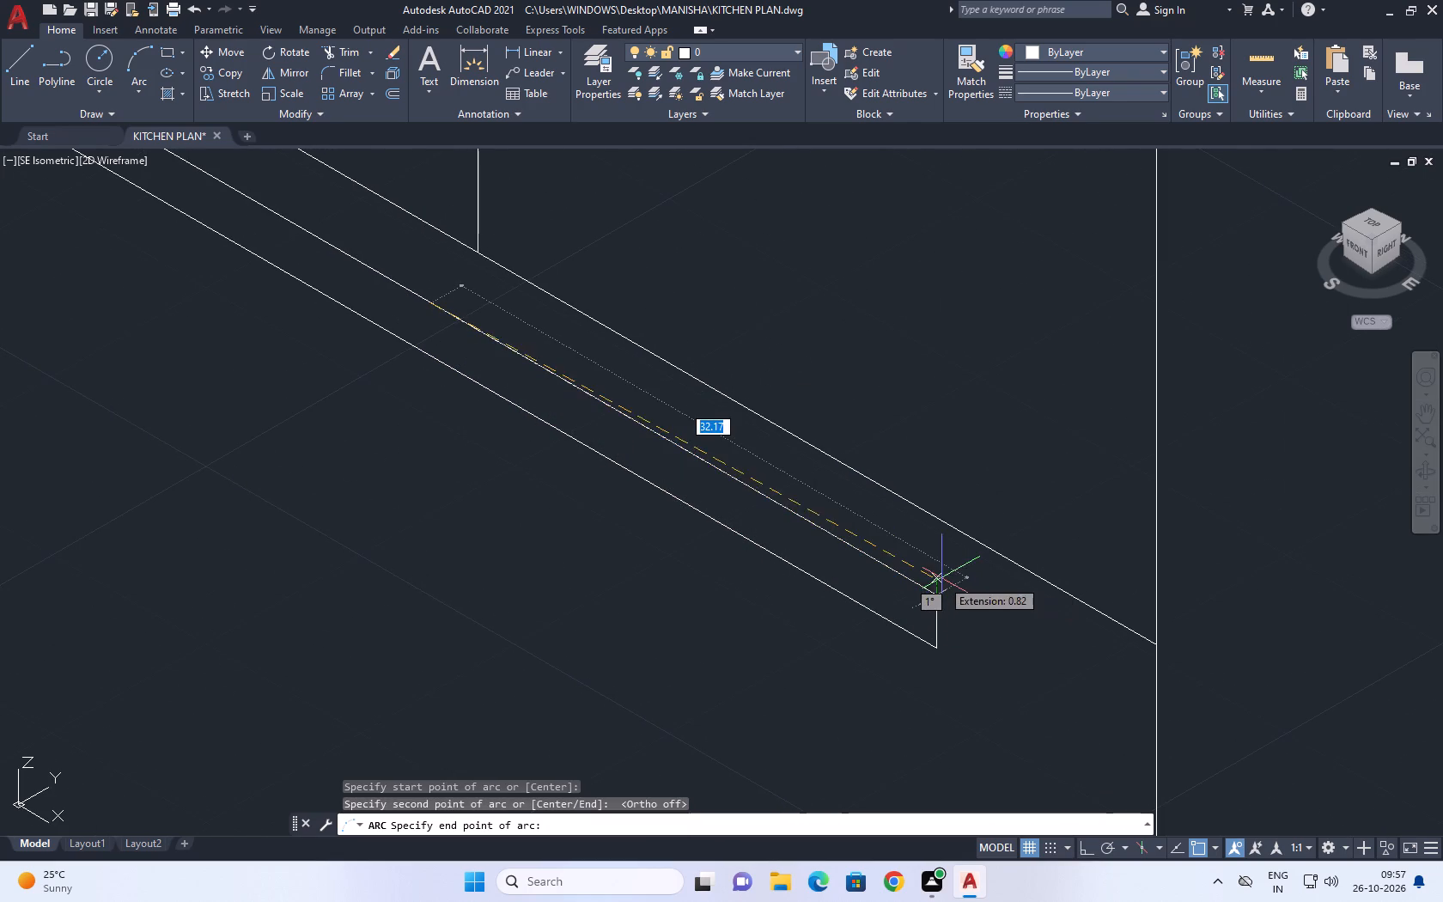
left_click(941, 578)
left_click(947, 567)
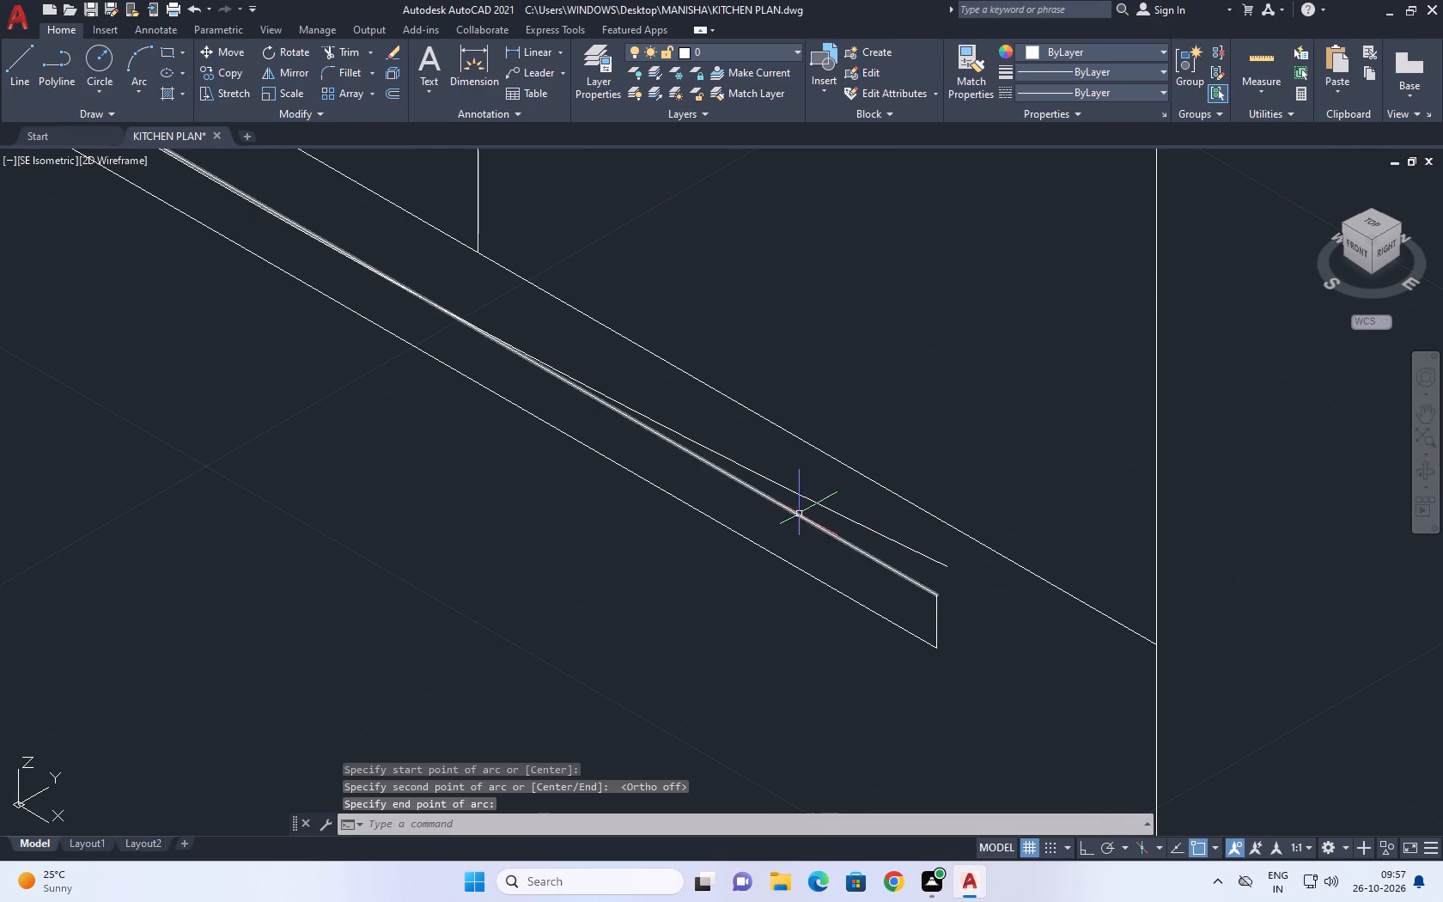
Move the arc so its end meets the handle's upper corner nearest the cabinet's front corner.
left_click(820, 499)
left_click(814, 510)
middle_click_drag(816, 510, 831, 561)
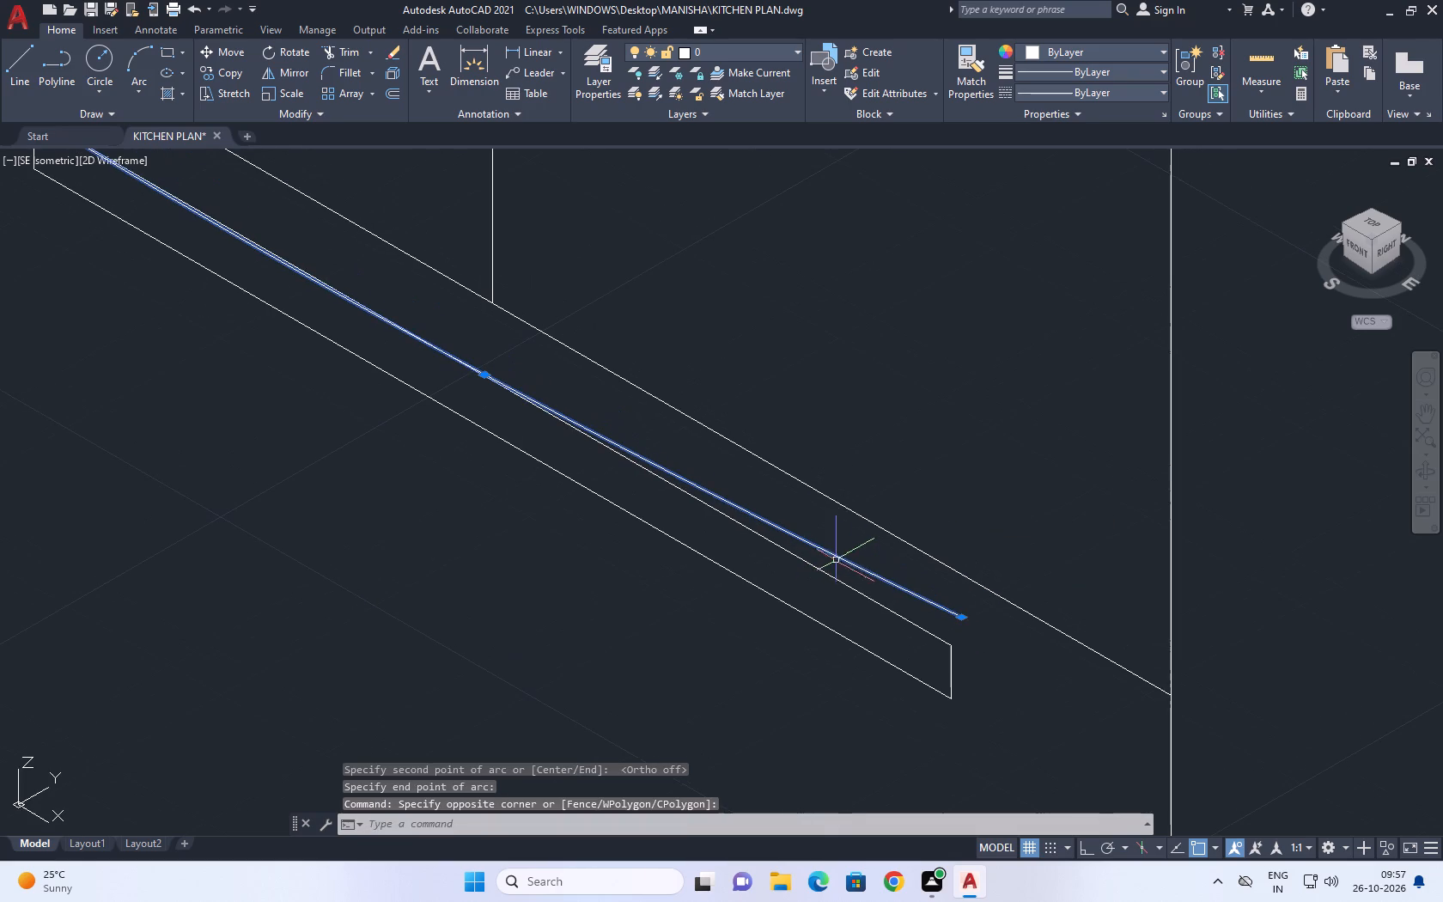
key("m")
key("space")
left_click(954, 614)
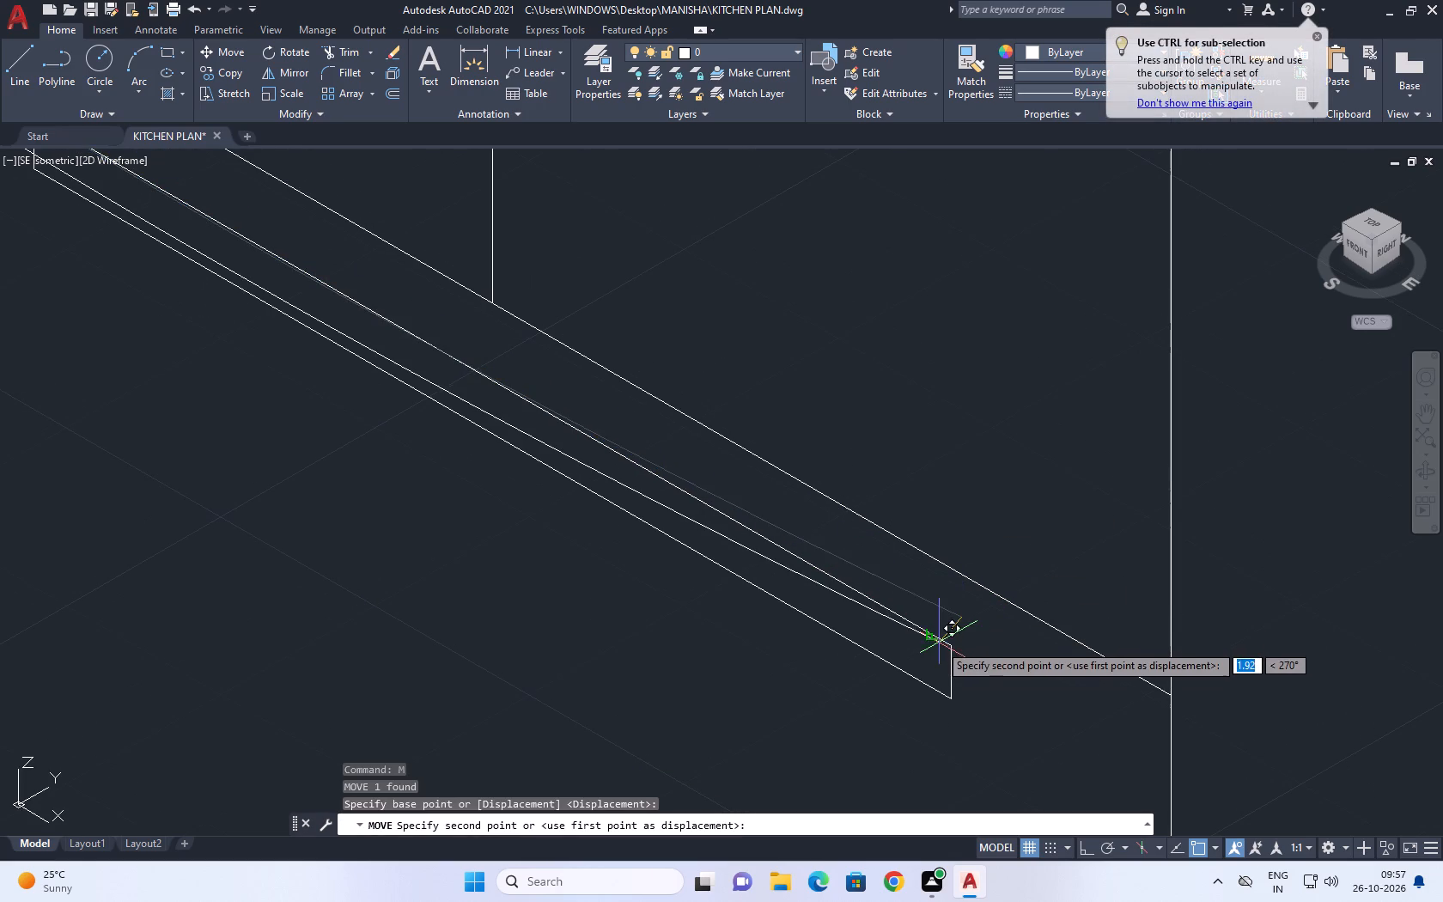
left_click(947, 648)
Stretch the arc's other end onto the handle's upper corner at the far end.
scroll(932, 639, "down", 1)
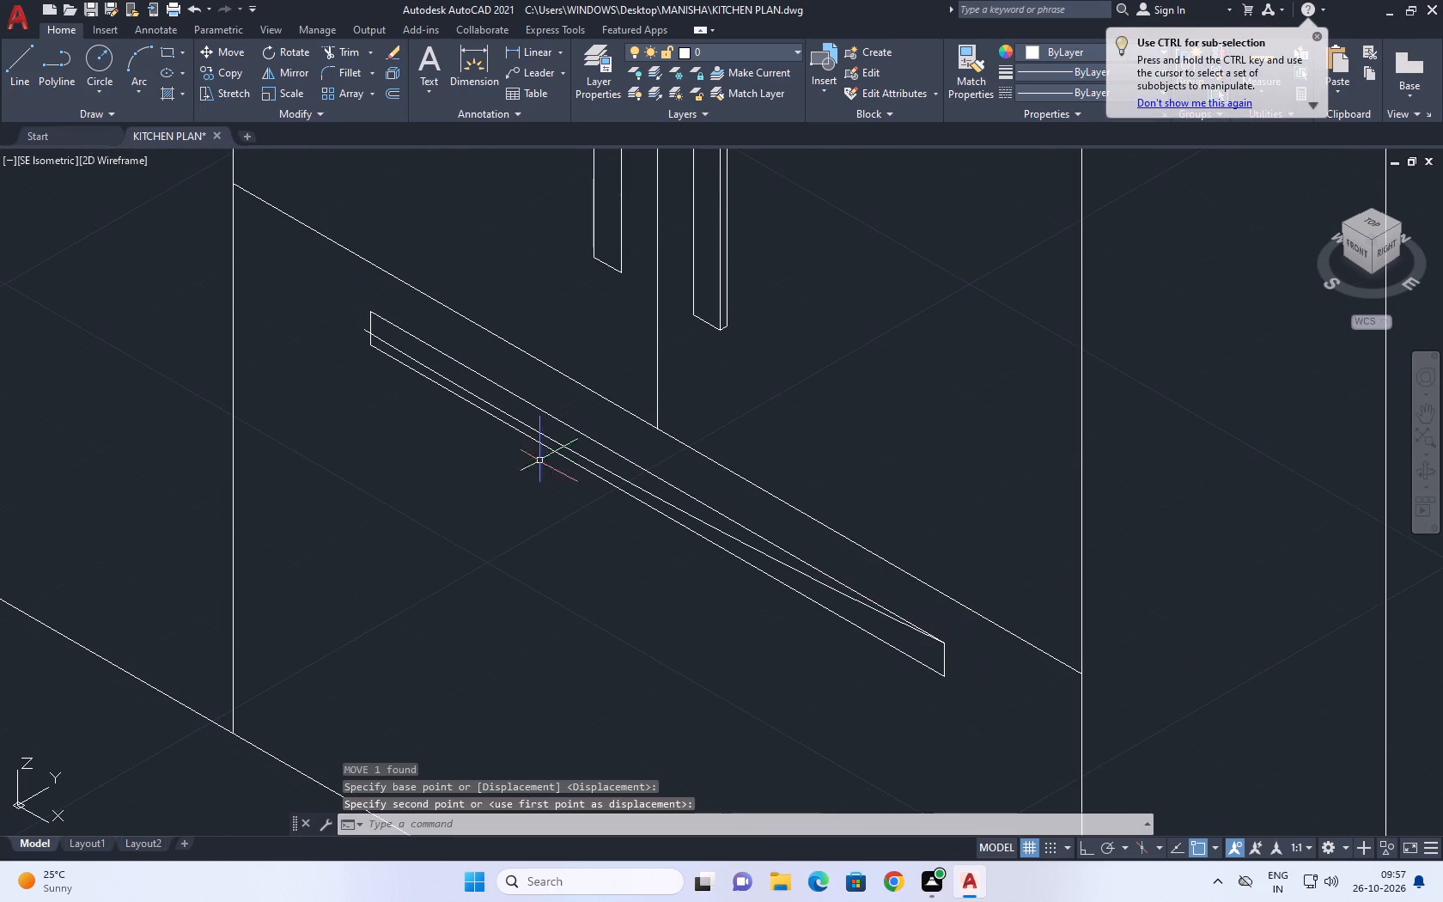
scroll(427, 363, "up", 1)
left_click(420, 366)
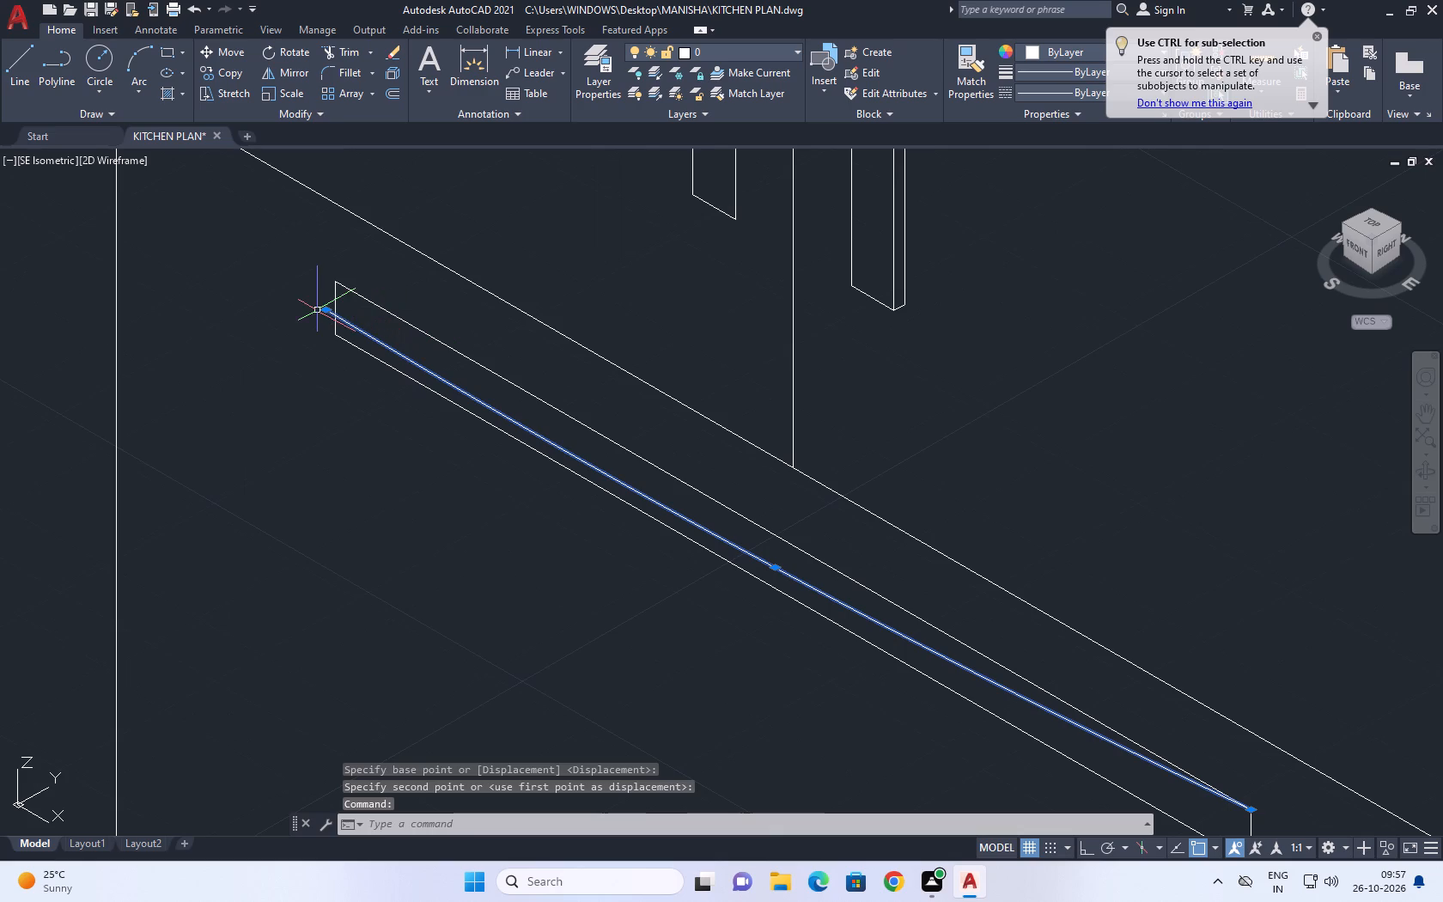
left_click(326, 309)
left_click(335, 283)
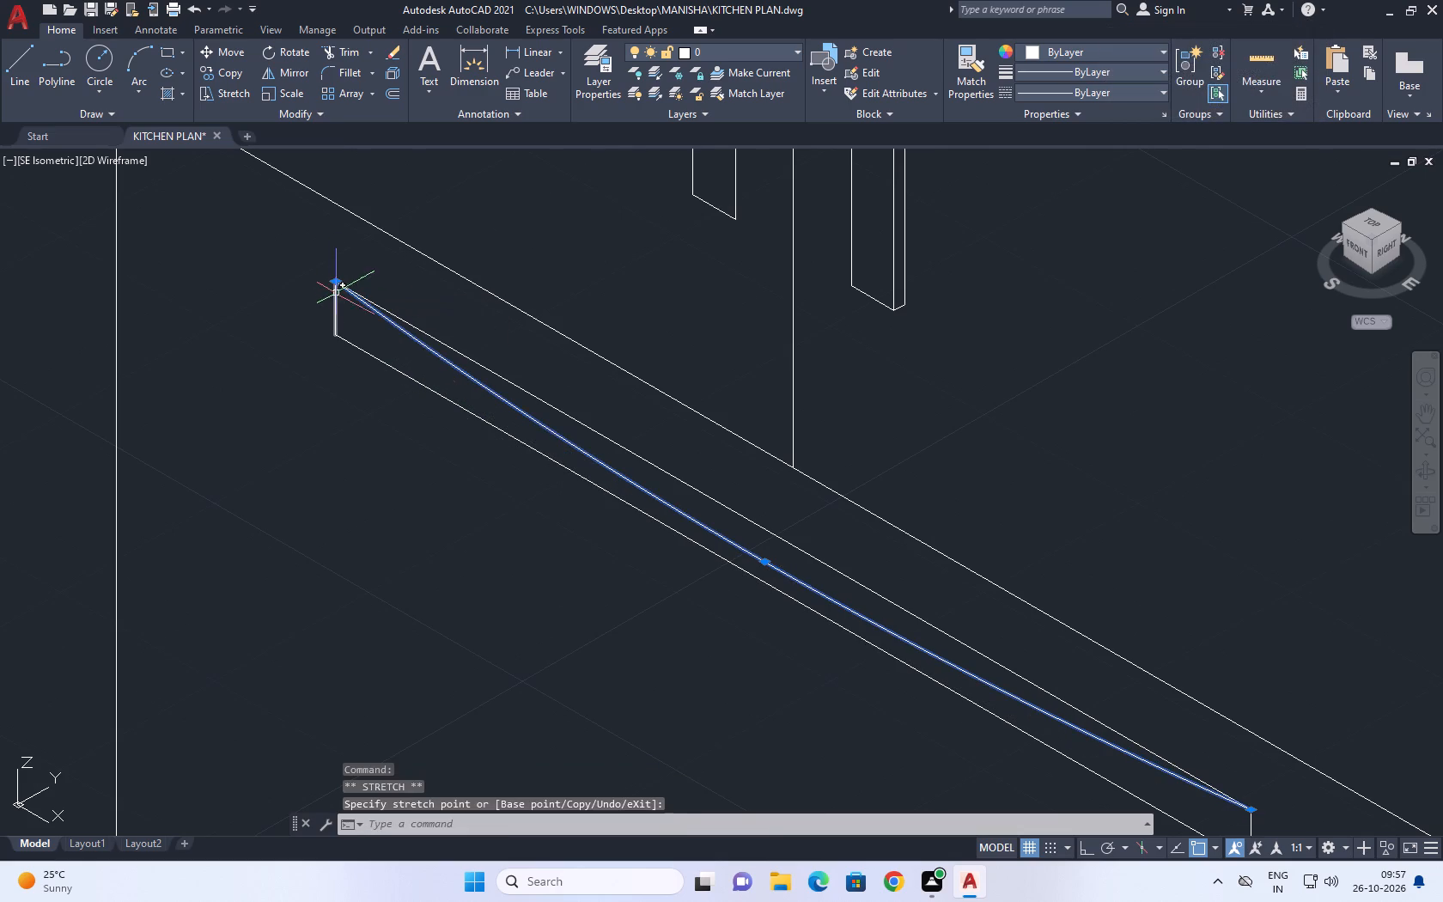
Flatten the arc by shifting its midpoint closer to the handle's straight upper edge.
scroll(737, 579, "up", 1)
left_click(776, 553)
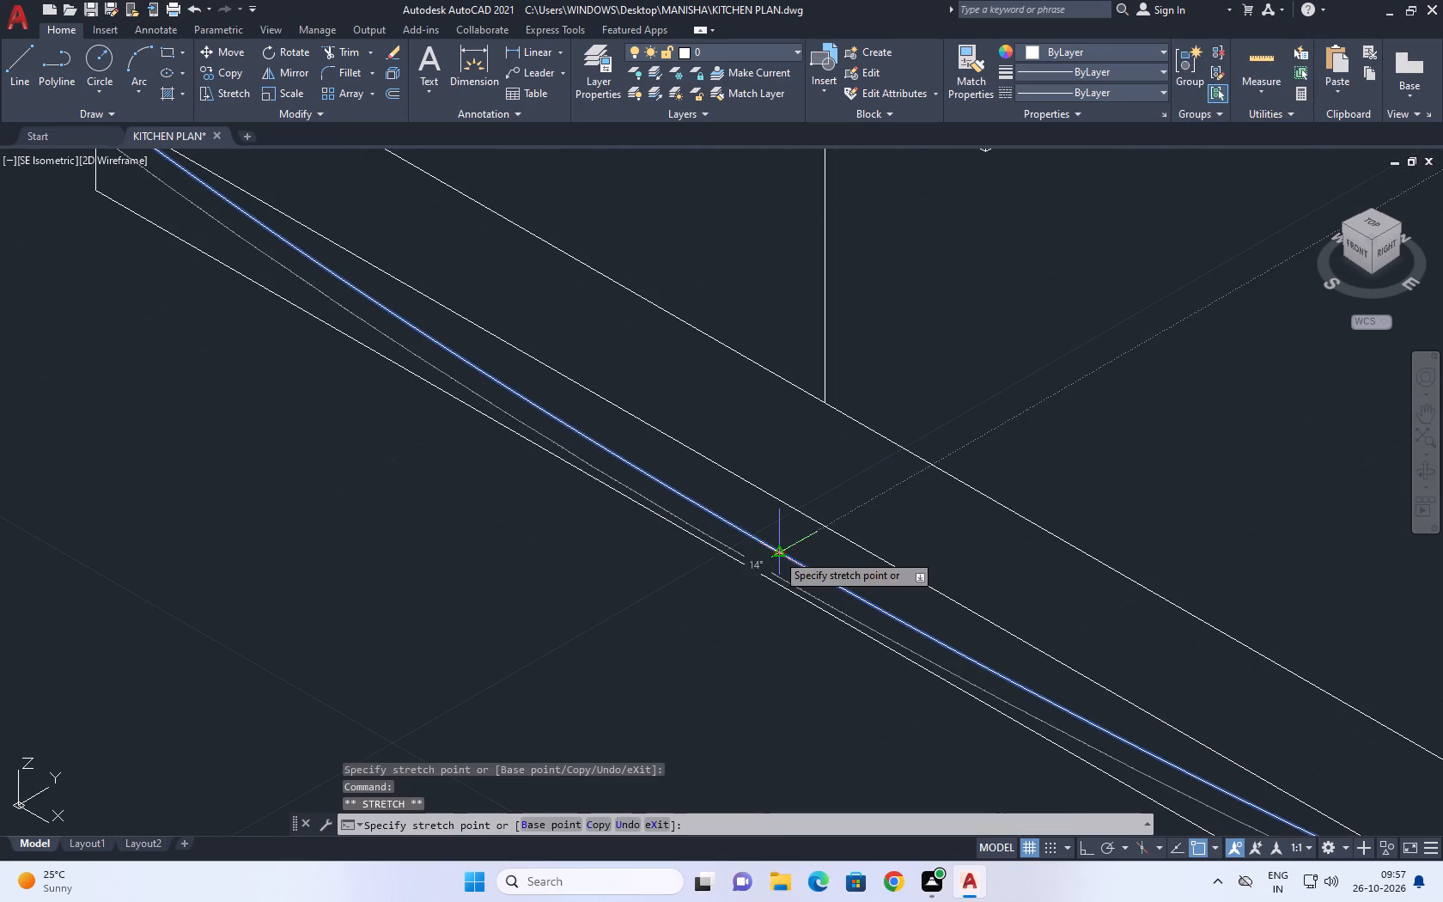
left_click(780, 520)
Delete the handle's straight upper edge, keeping the arc.
left_click(802, 514)
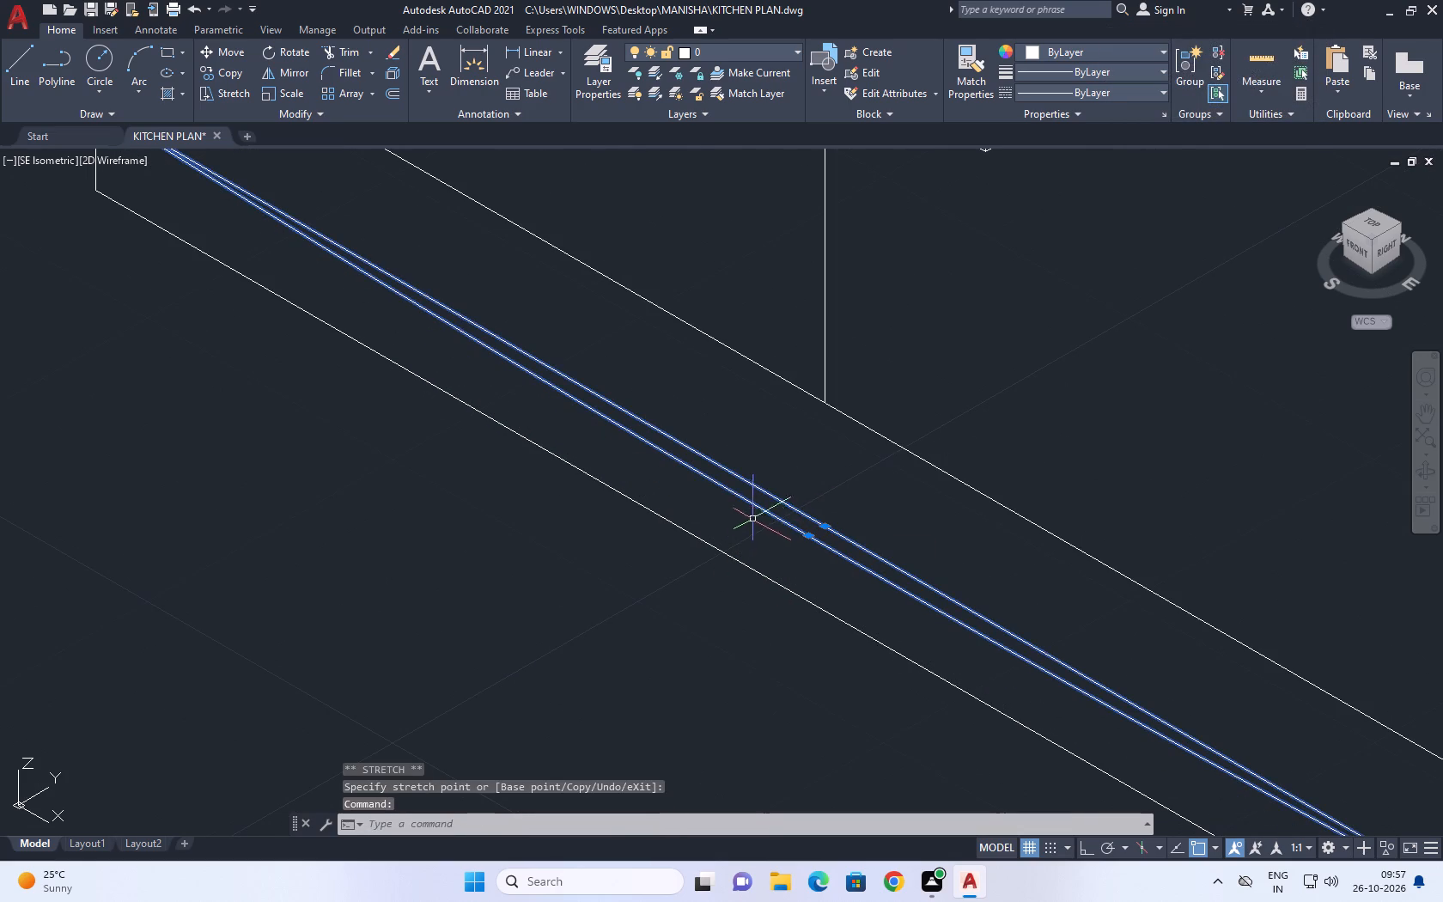
key("Escape")
left_click(815, 517)
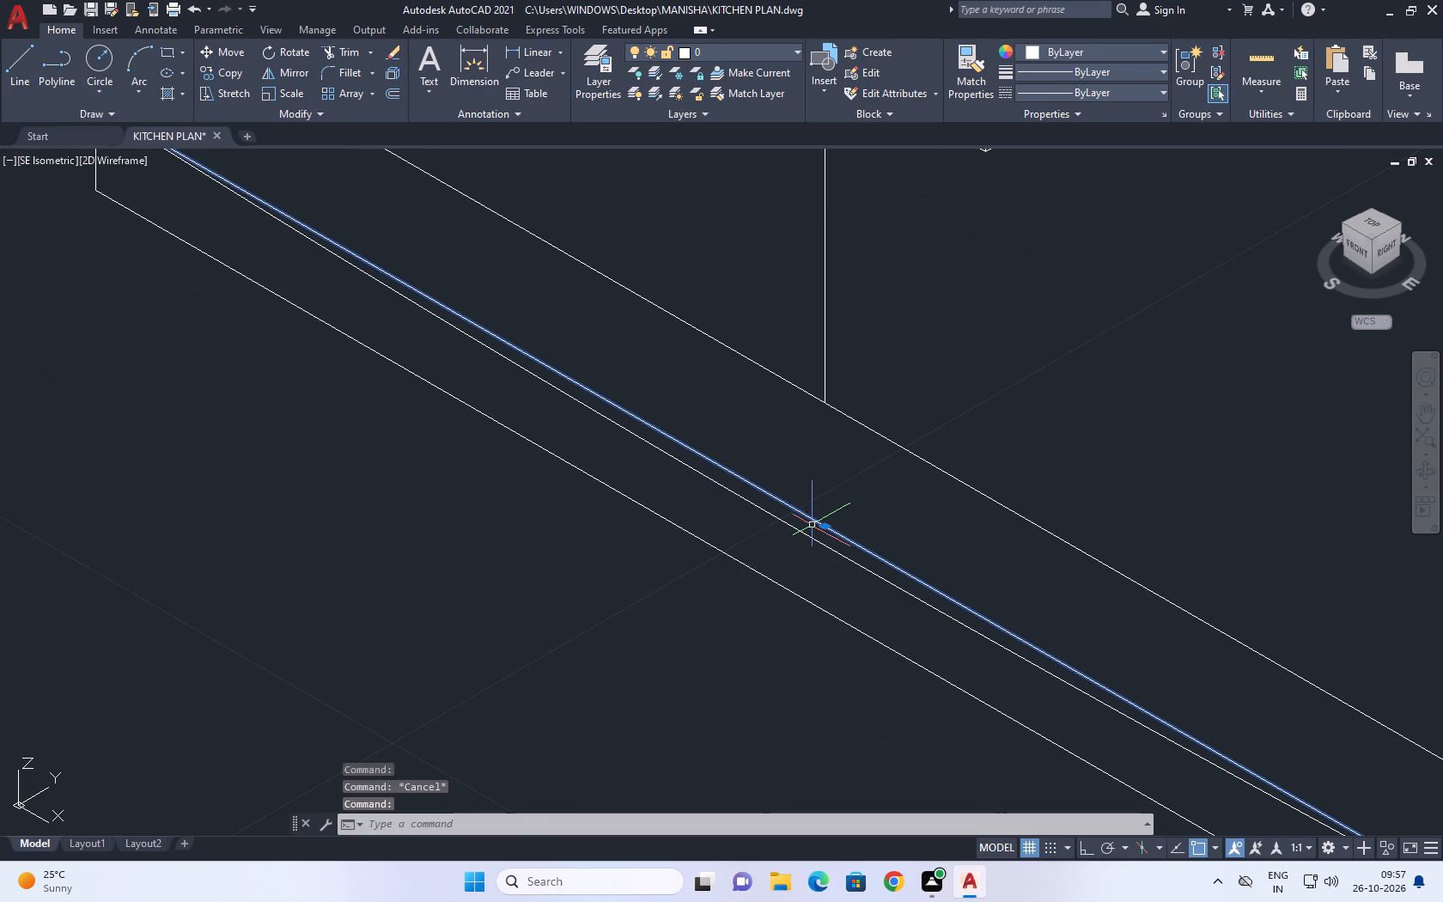
key("Delete")
Shift the arc's midpoint slightly downward to give the handle's upper edge a deeper sag.
scroll(801, 526, "down", 1)
left_click(799, 524)
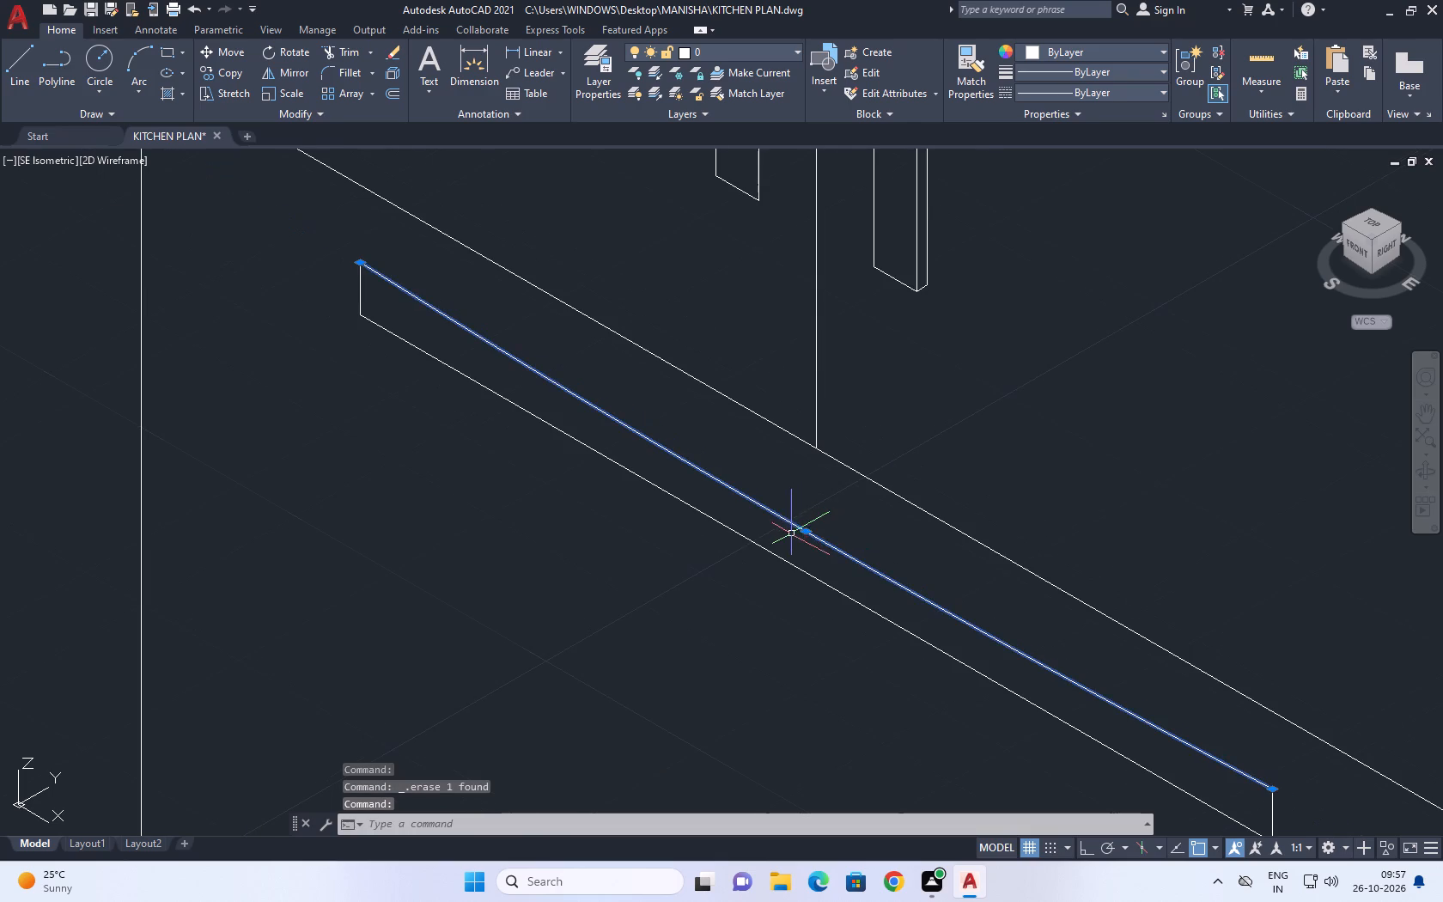
scroll(792, 533, "up", 2)
left_click(817, 536)
left_click(811, 553)
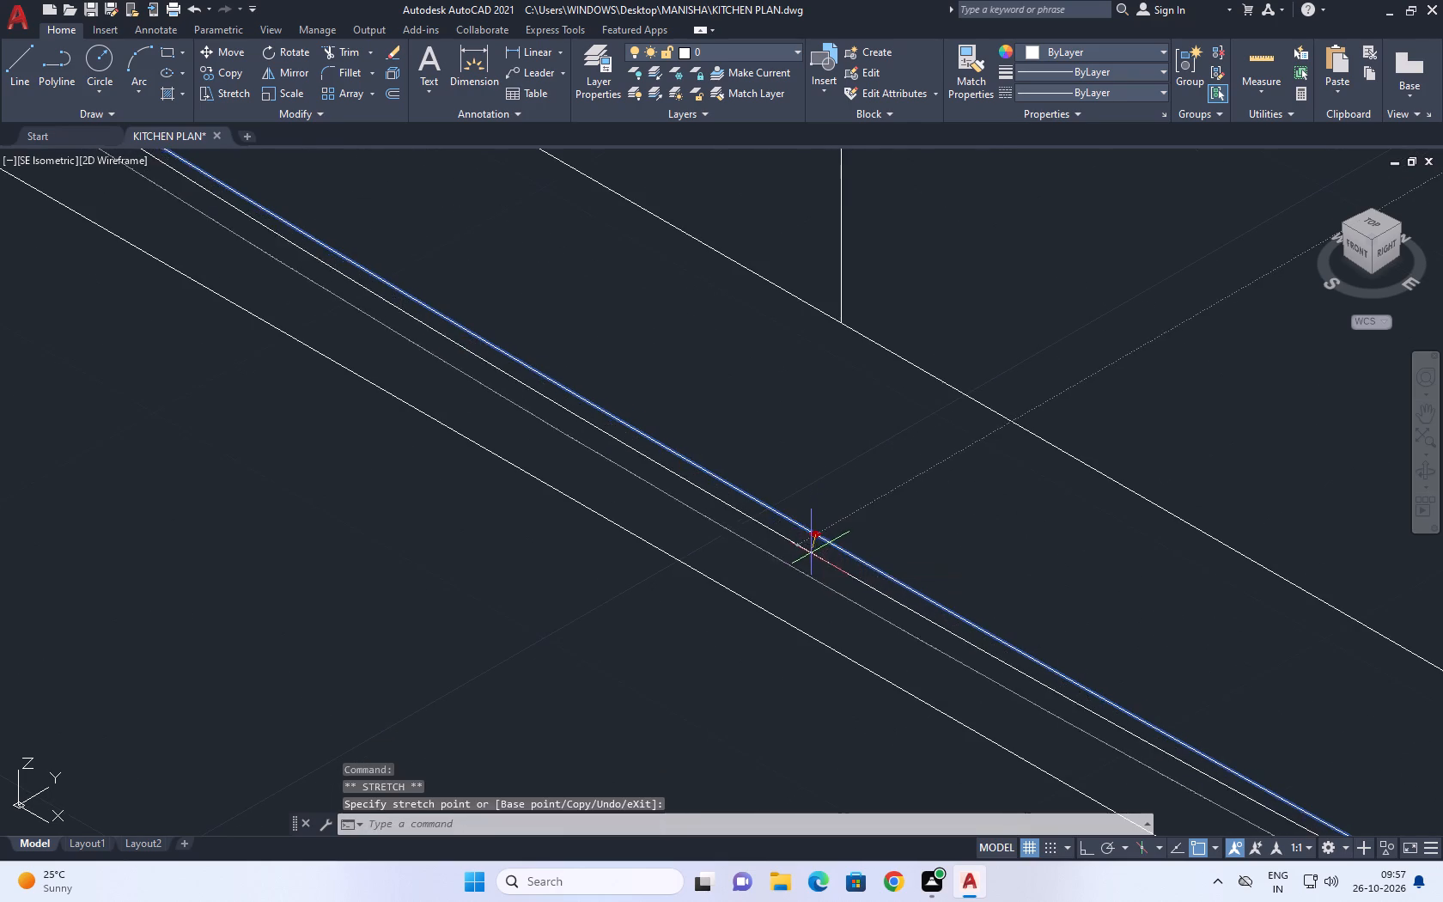
Copy the upper arc with Ortho on, placing the copy along the handle's lower edge.
scroll(833, 531, "down", 3)
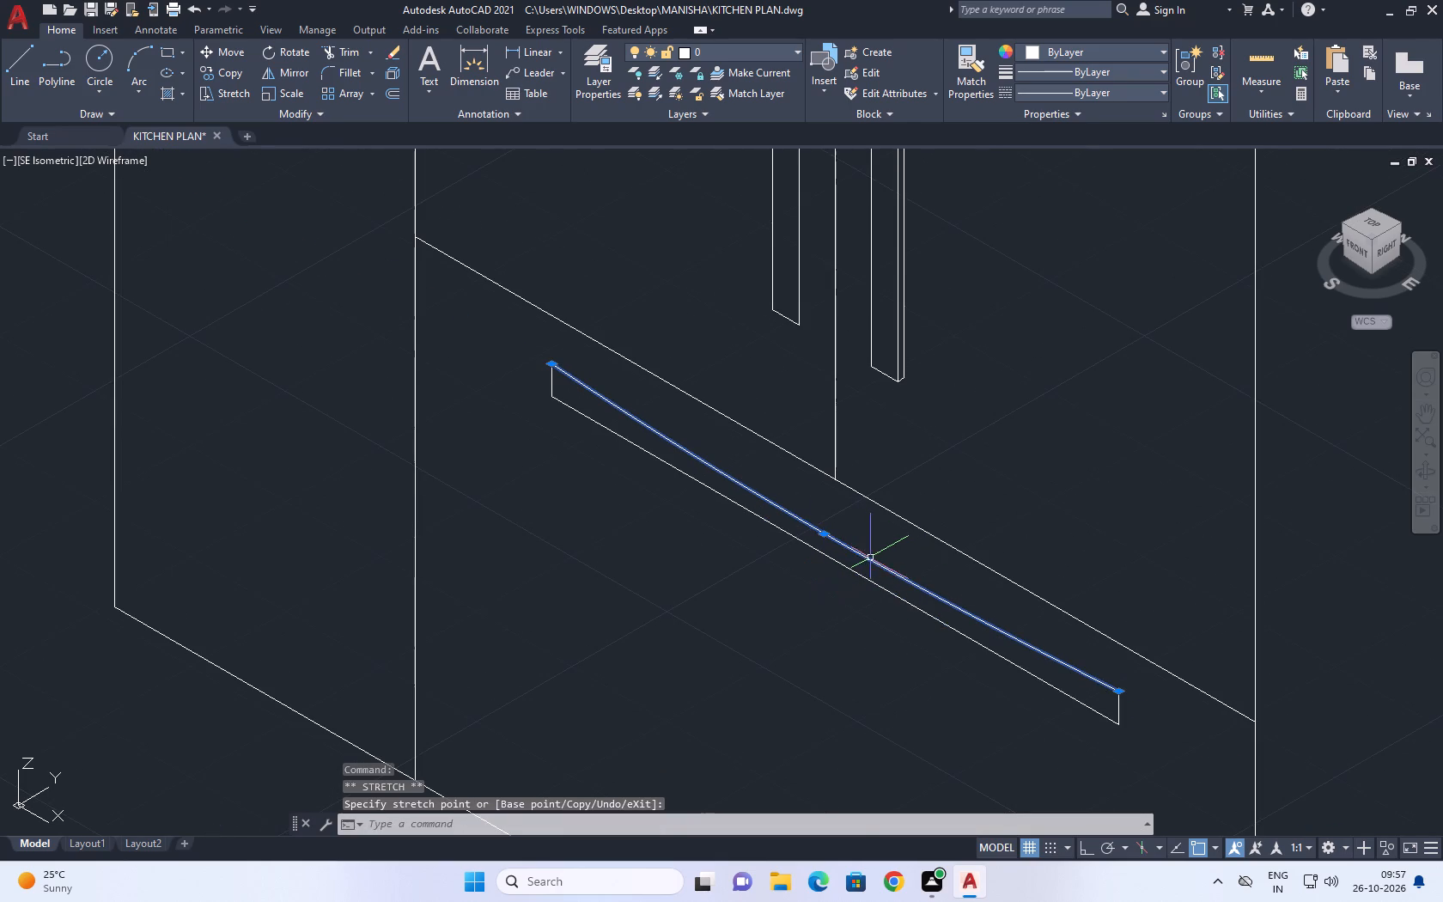
type("CO")
key("space")
left_click(874, 556)
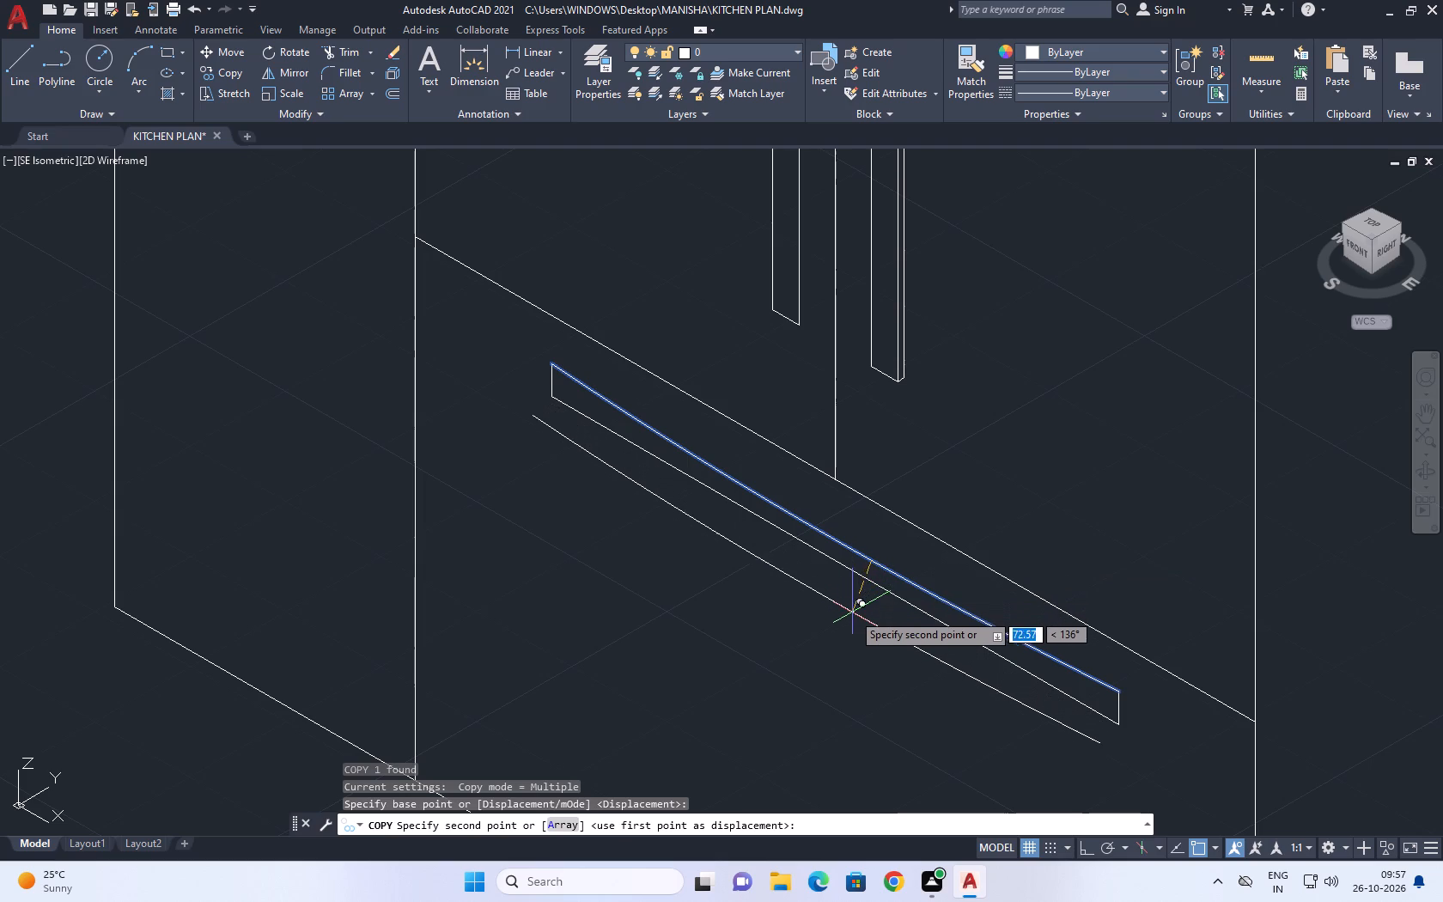
key("F8")
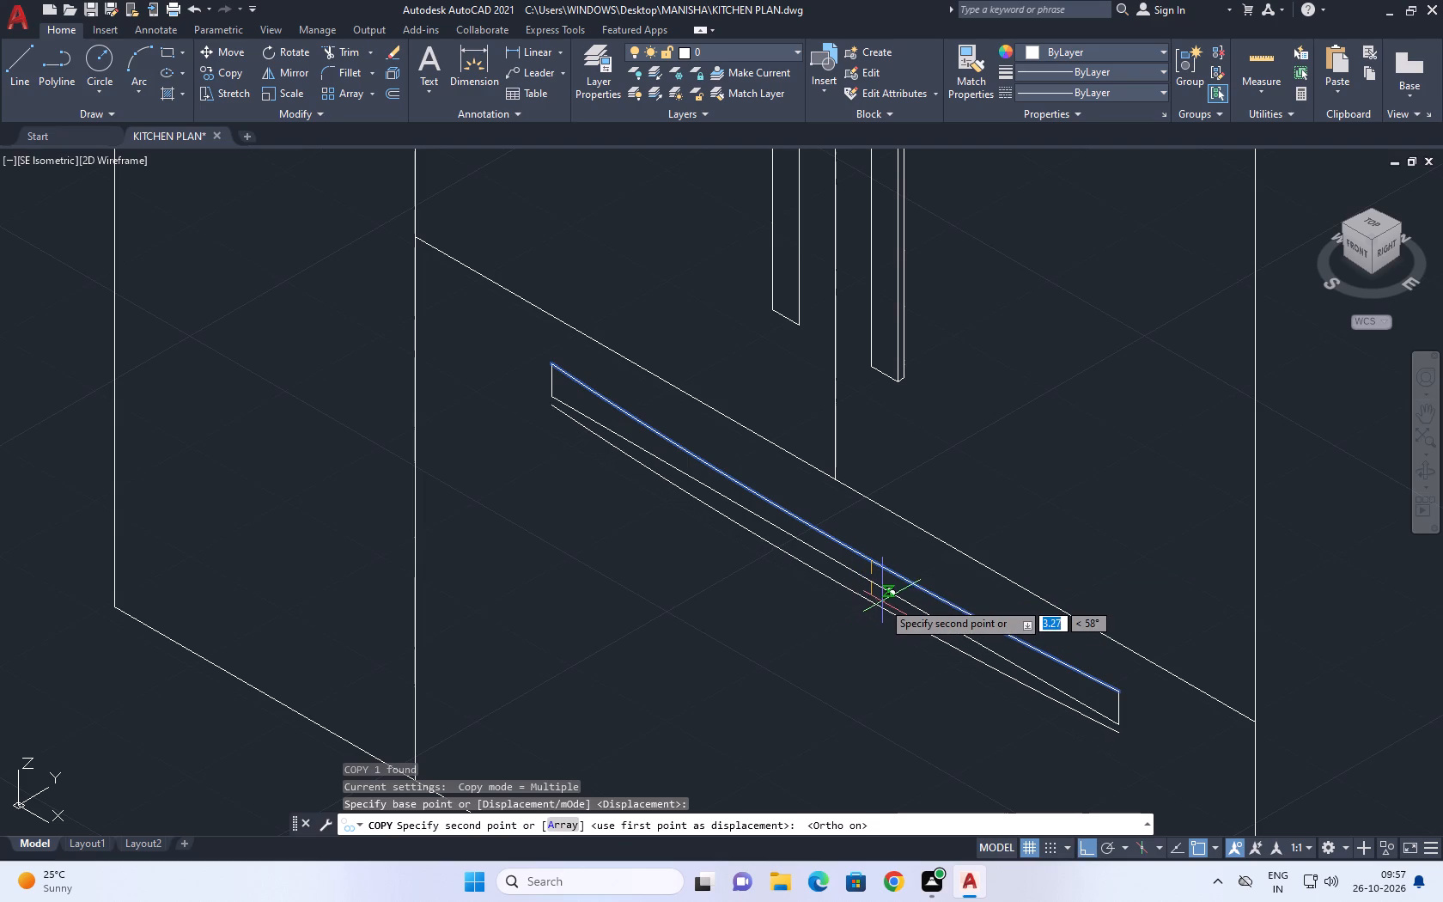
left_click(882, 599)
key("Escape")
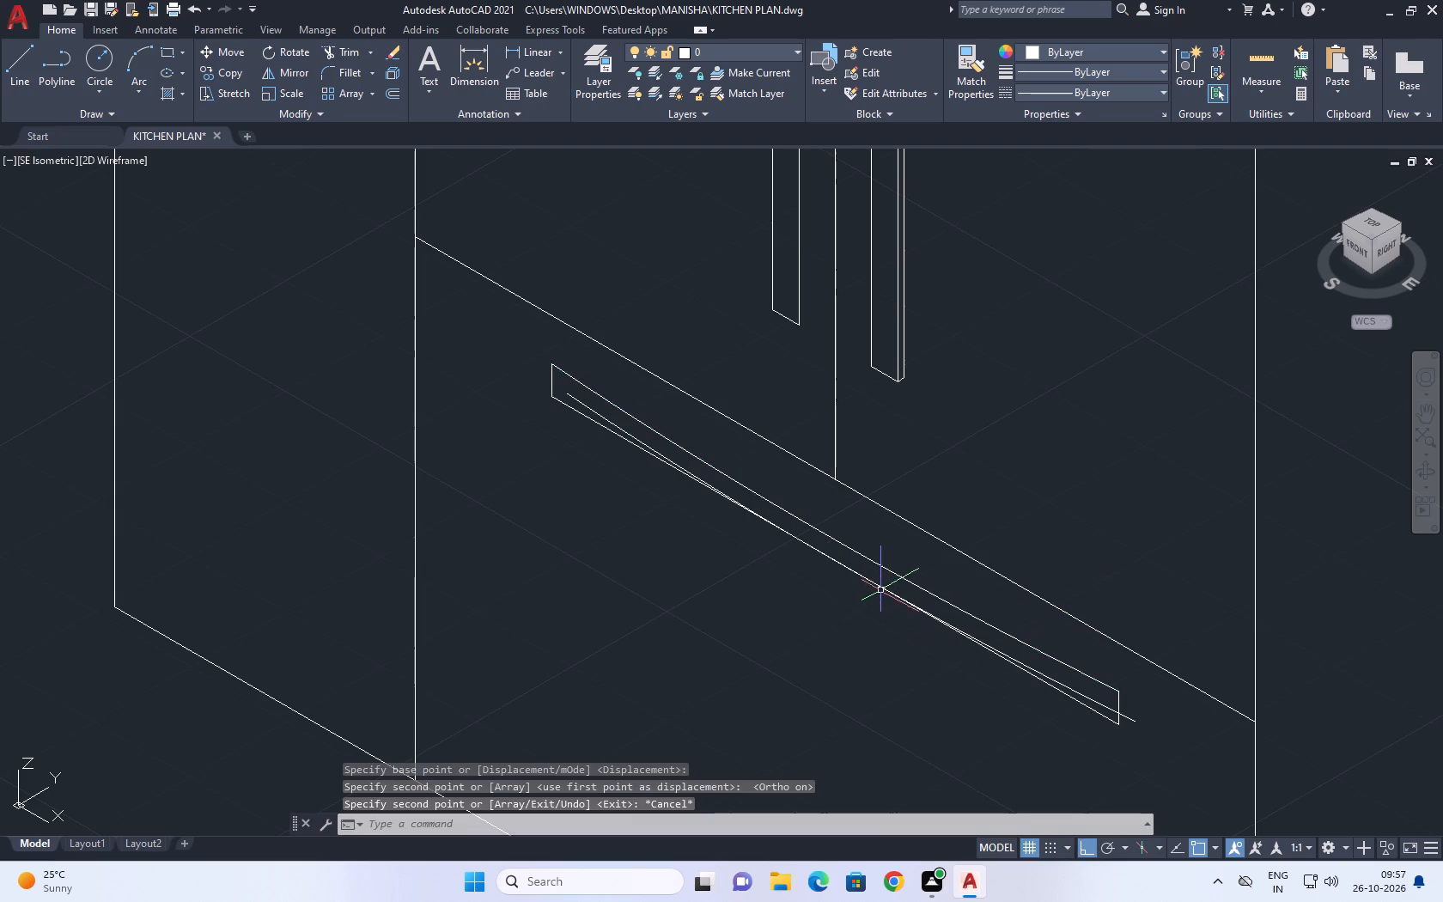
Delete the handle's straight lower edge, keeping the copied arc.
scroll(630, 436, "up", 2)
left_click(624, 443)
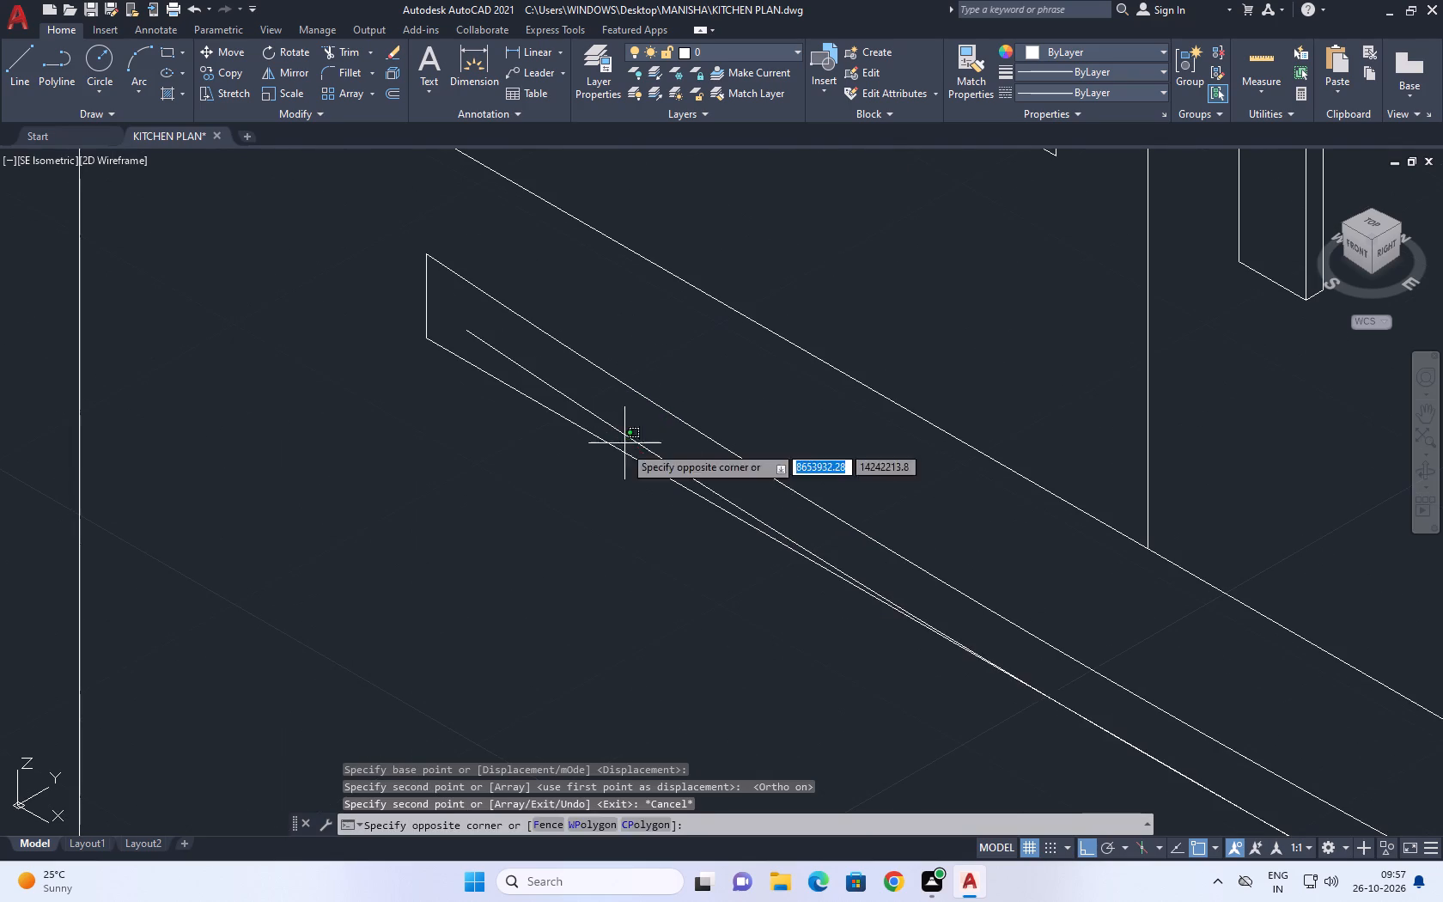
left_click(616, 462)
key("Delete")
Move the copied arc straight down so it lies below the handle's two short vertical end lines.
left_click(798, 533)
left_click(749, 567)
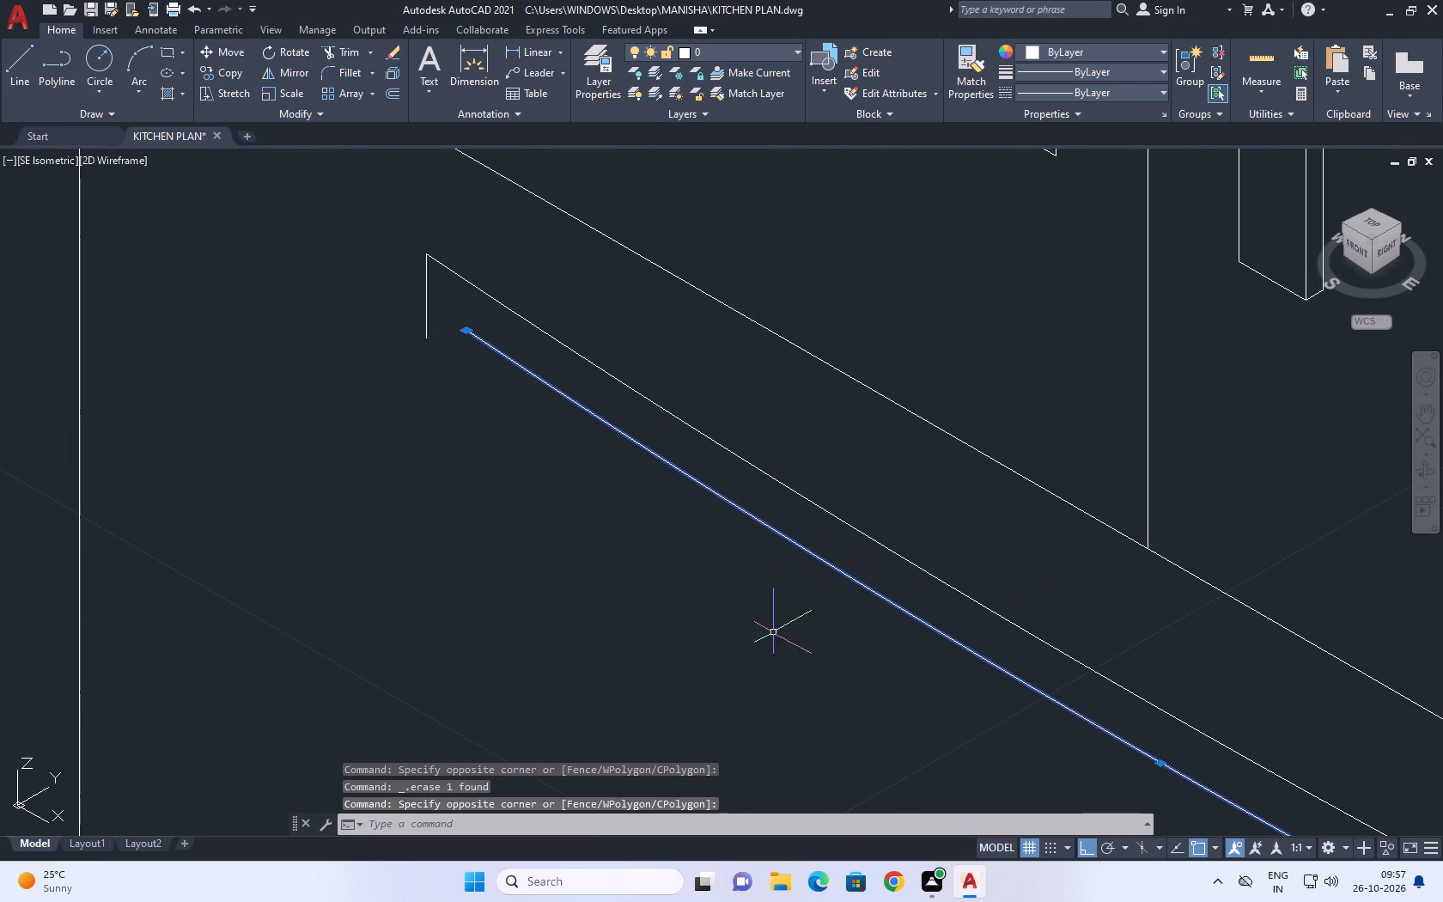
middle_click_drag(927, 521, 869, 368)
scroll(834, 345, "down", 1)
key("m")
key("space")
scroll(855, 450, "down", 3)
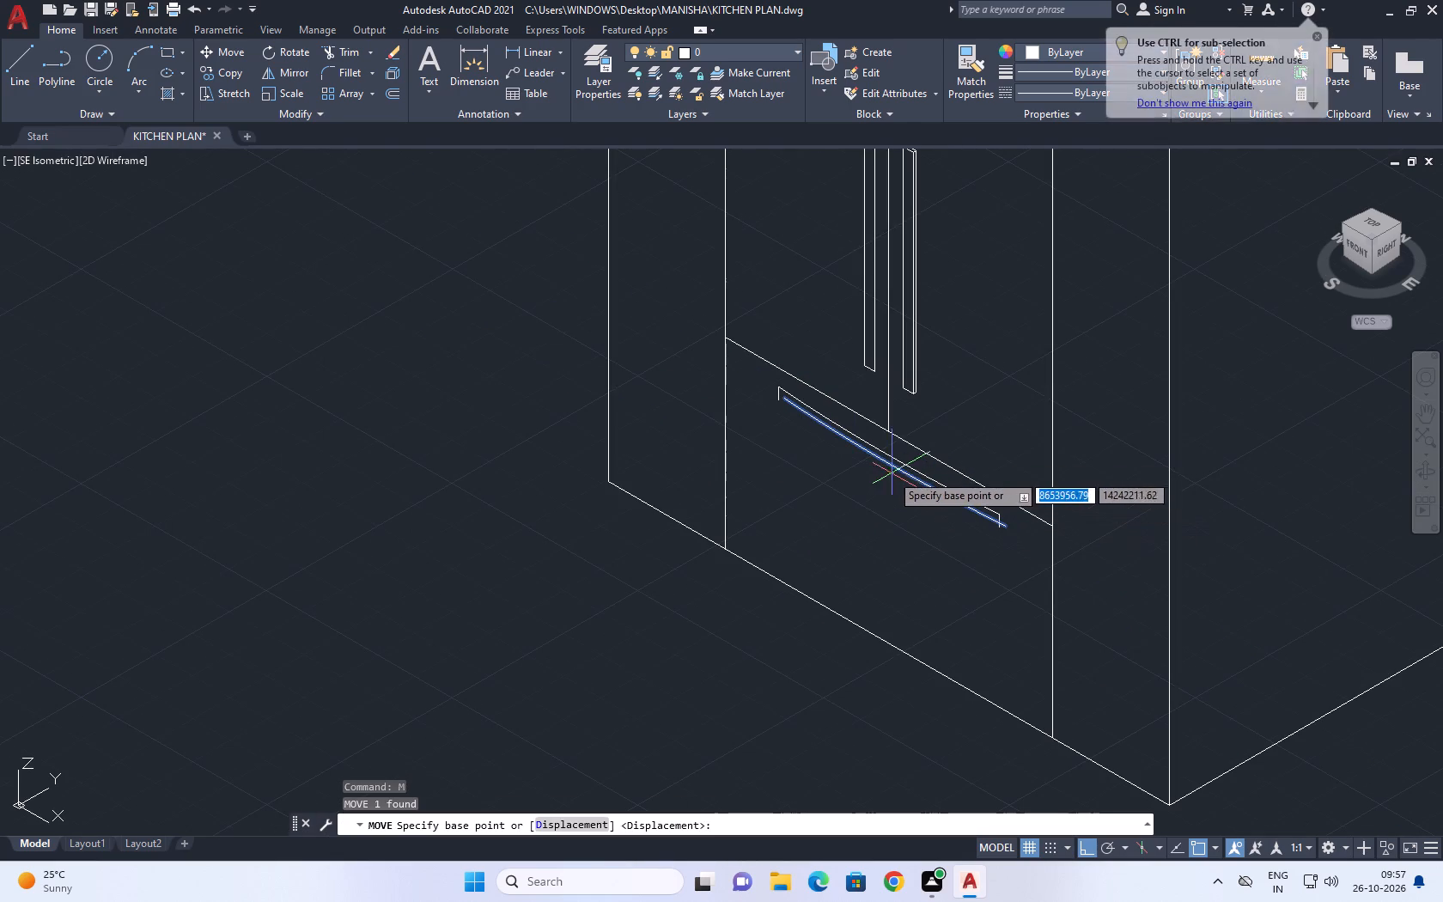
left_click(890, 466)
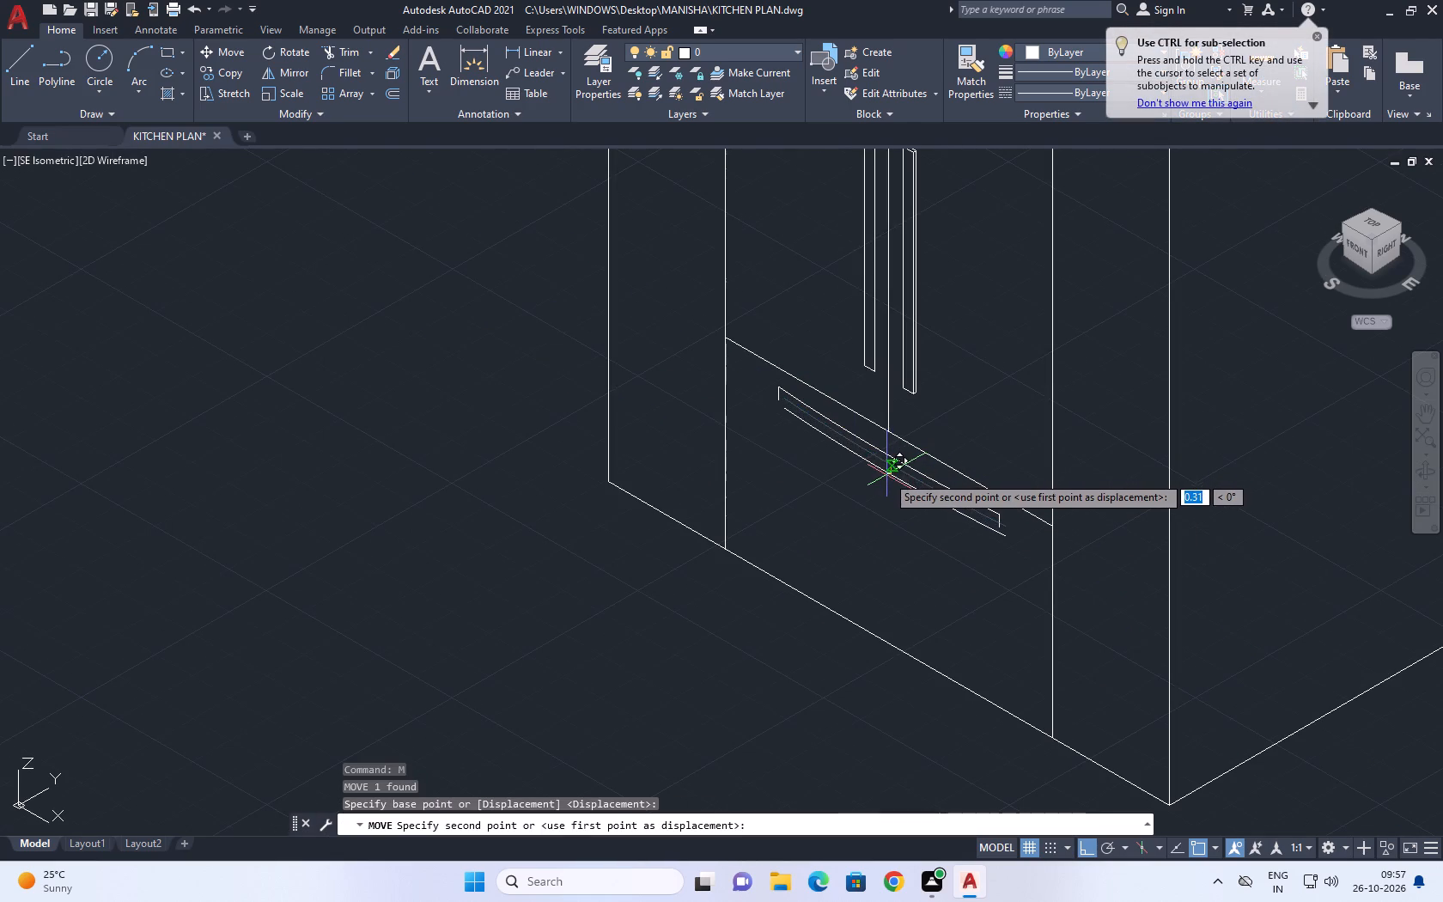
scroll(886, 475, "up", 2)
left_click(886, 480)
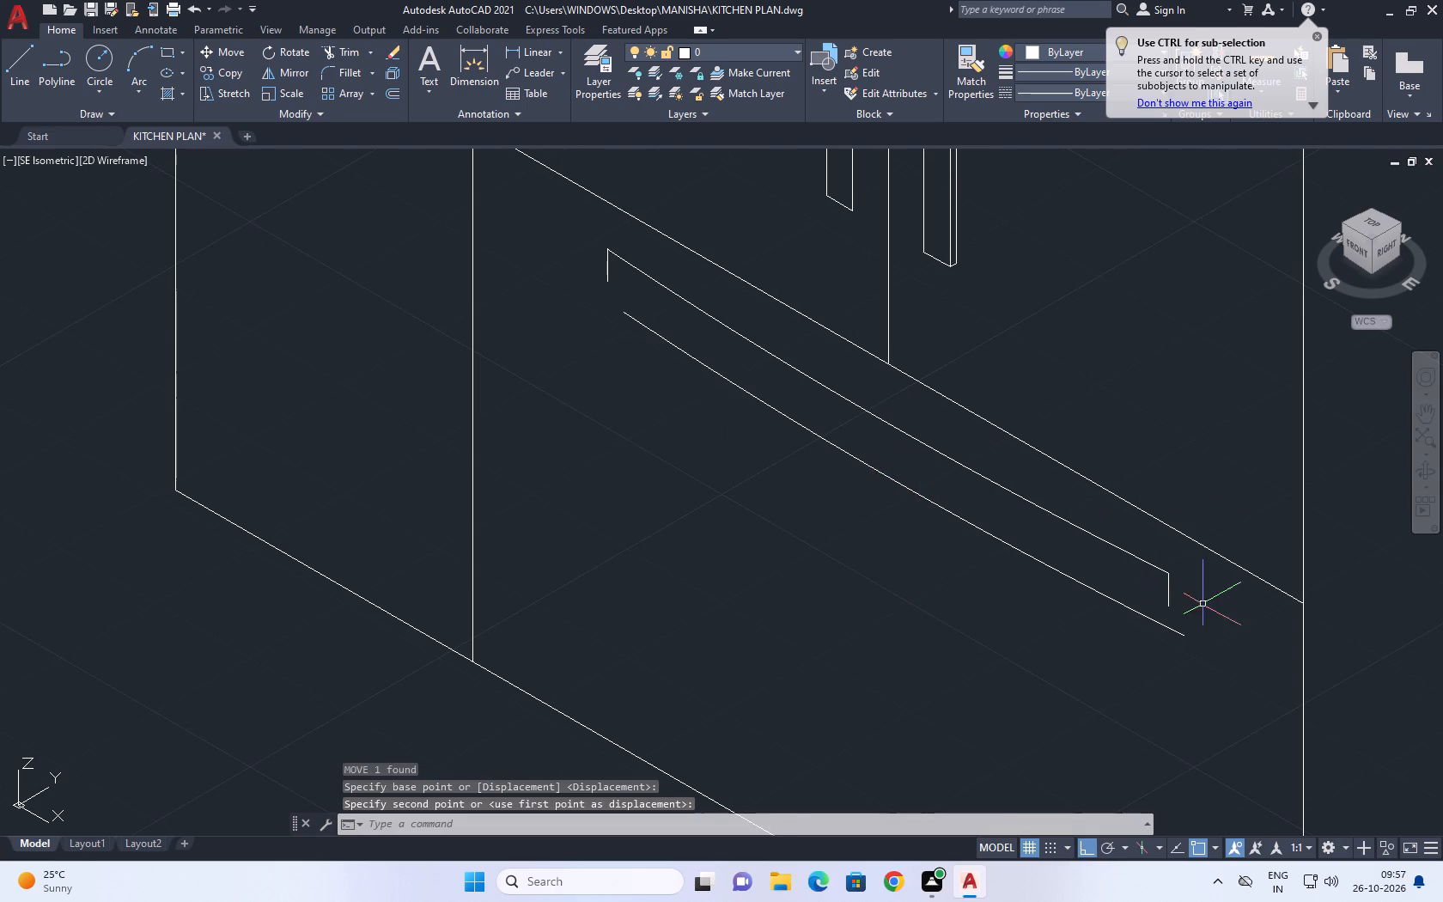
Stretch the lower end of the handle's right vertical end line straight down past the lower arc.
scroll(1193, 599, "up", 2)
left_click(1162, 615)
left_click(1093, 567)
scroll(1125, 614, "down", 2)
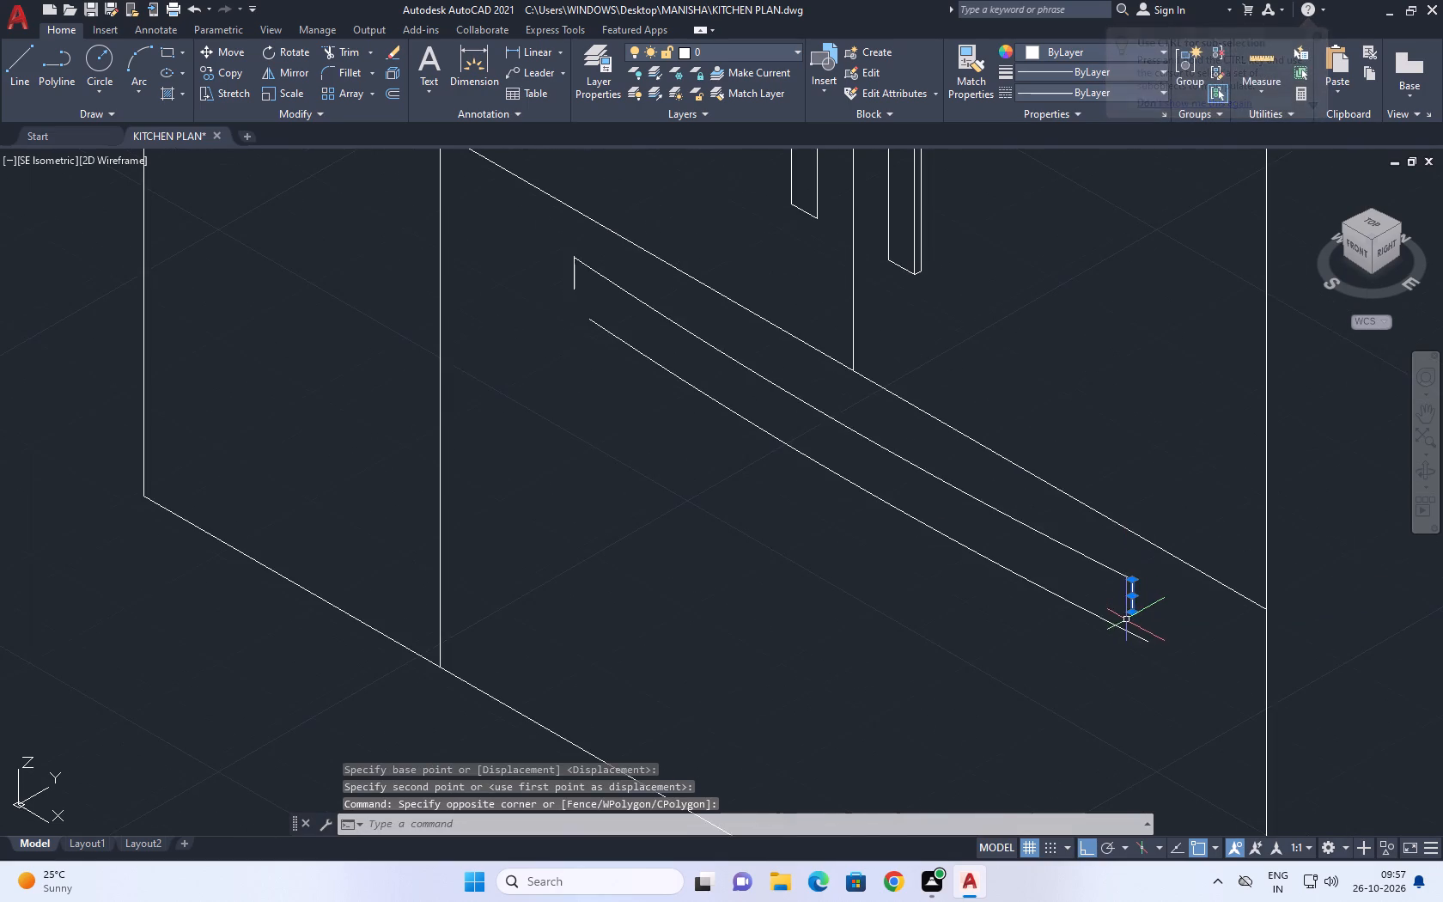
scroll(1130, 622, "up", 2)
left_click(1132, 598)
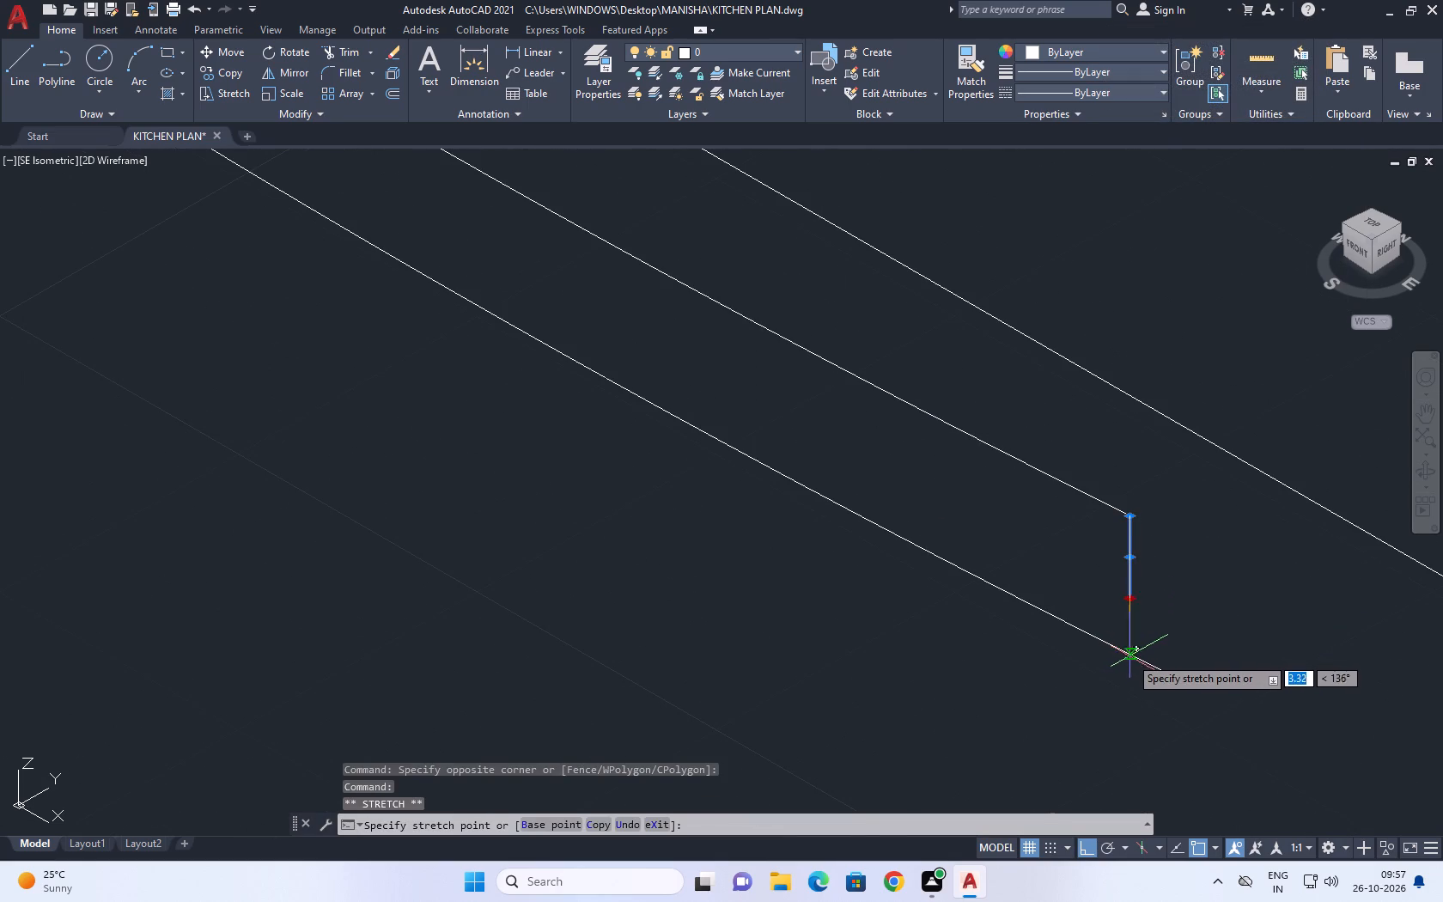
left_click(1123, 734)
key("space")
scroll(1092, 587, "down", 1)
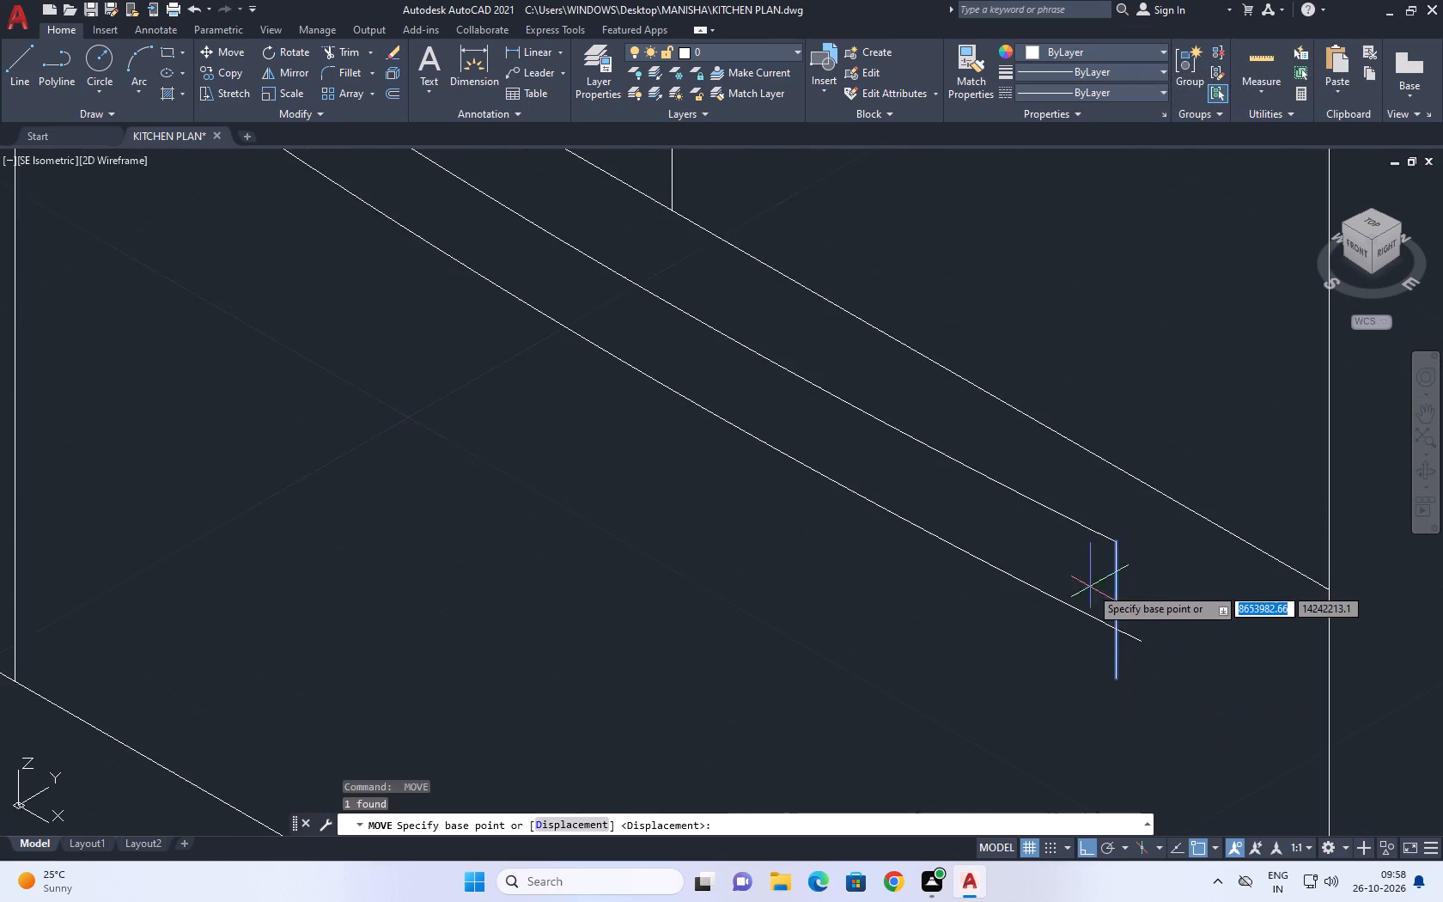
scroll(1090, 587, "down", 2)
key("Escape")
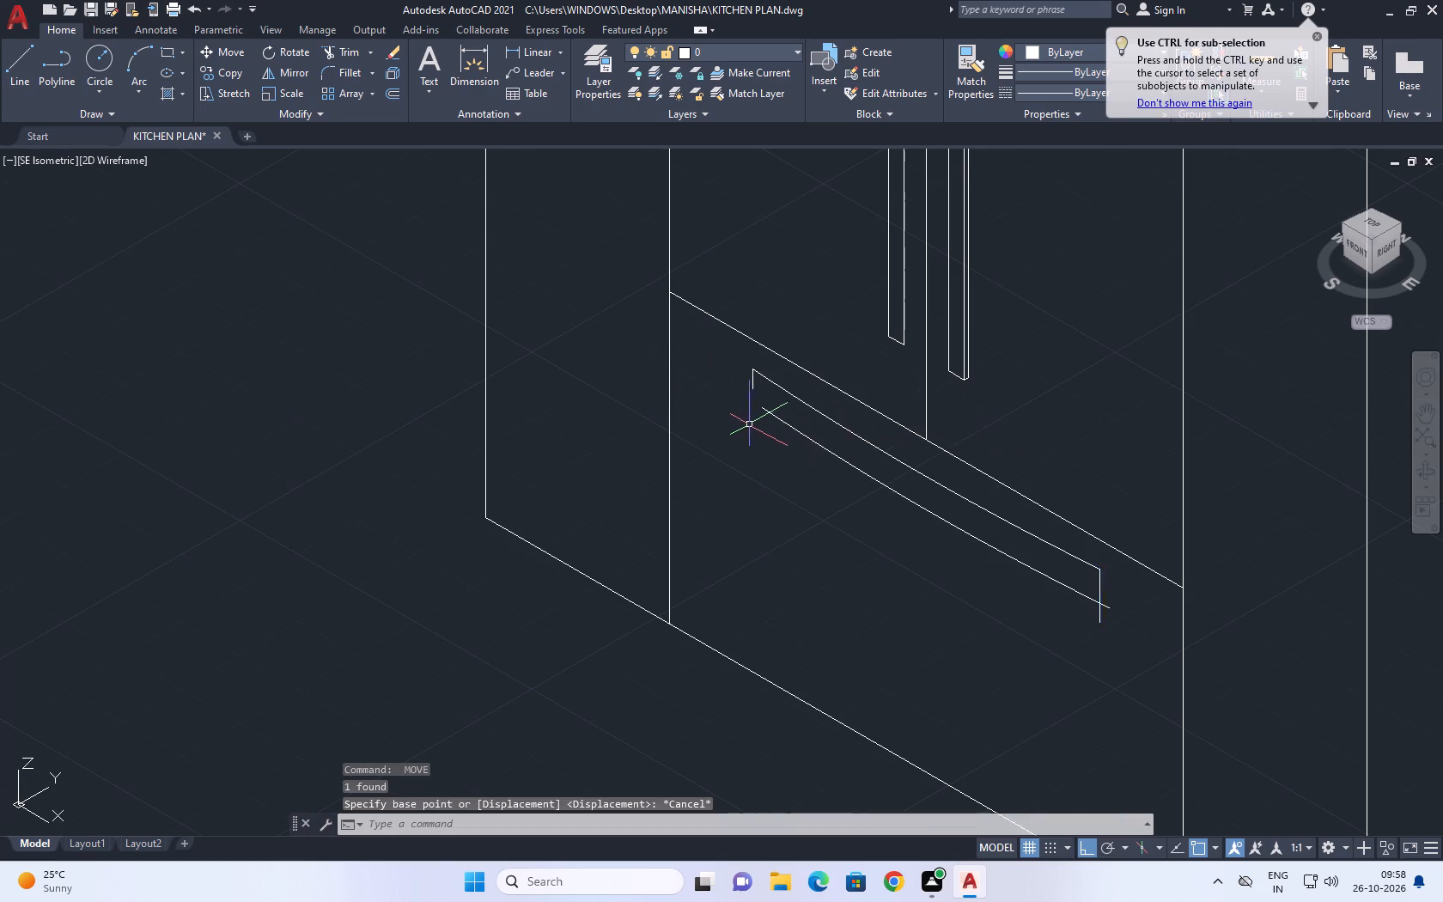
Stretch the lower end of the handle's left vertical end line straight down past the level of the lower arc.
scroll(746, 424, "up", 4)
scroll(816, 296, "down", 1)
middle_click_drag(812, 286, 819, 342)
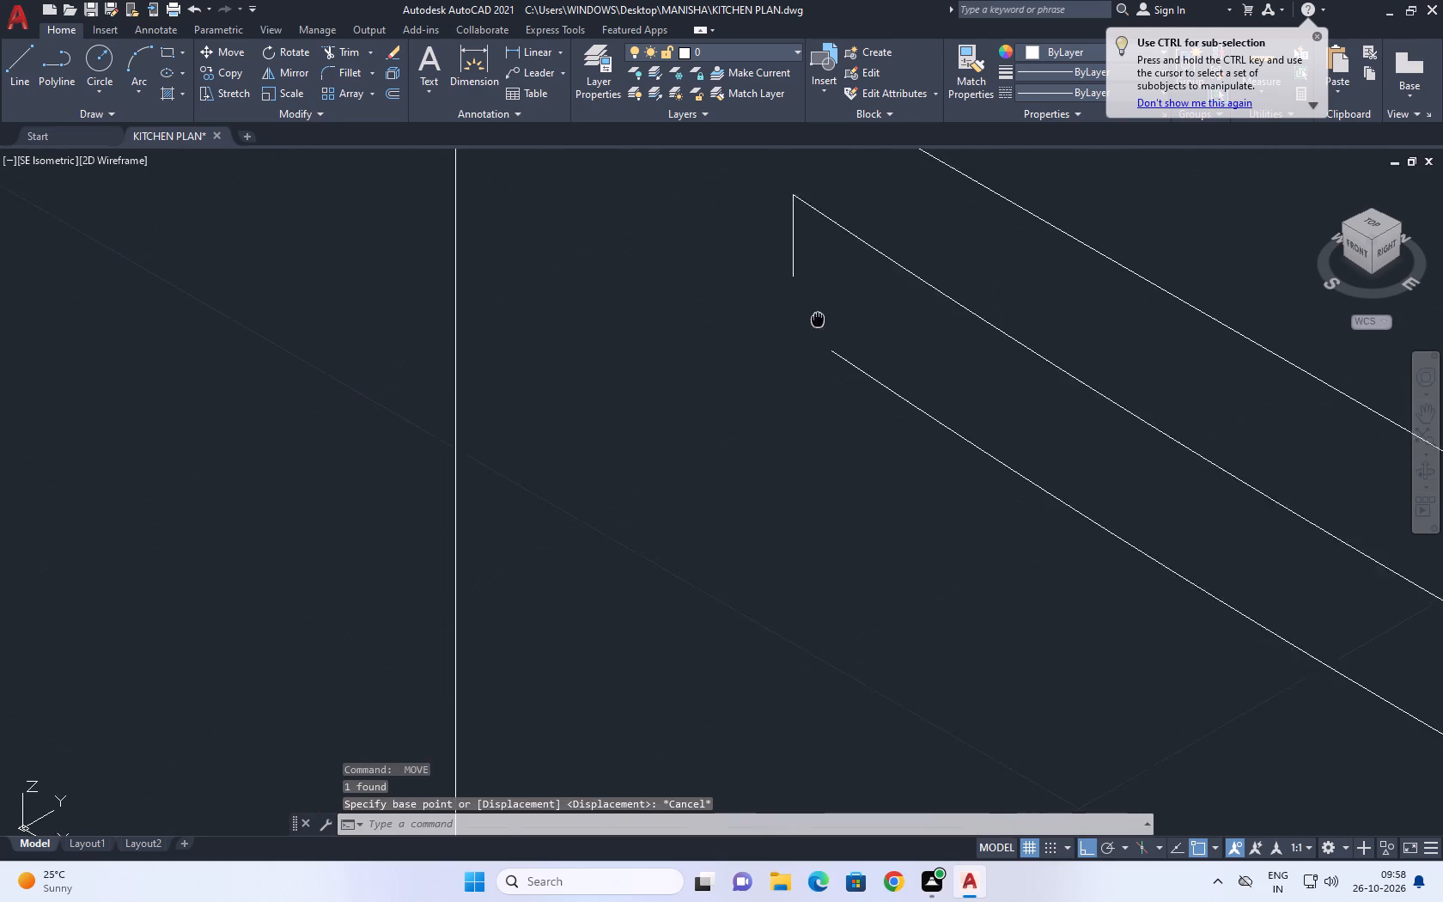
middle_click_drag(819, 342, 819, 403)
left_click(807, 373)
left_click(752, 329)
left_click(796, 371)
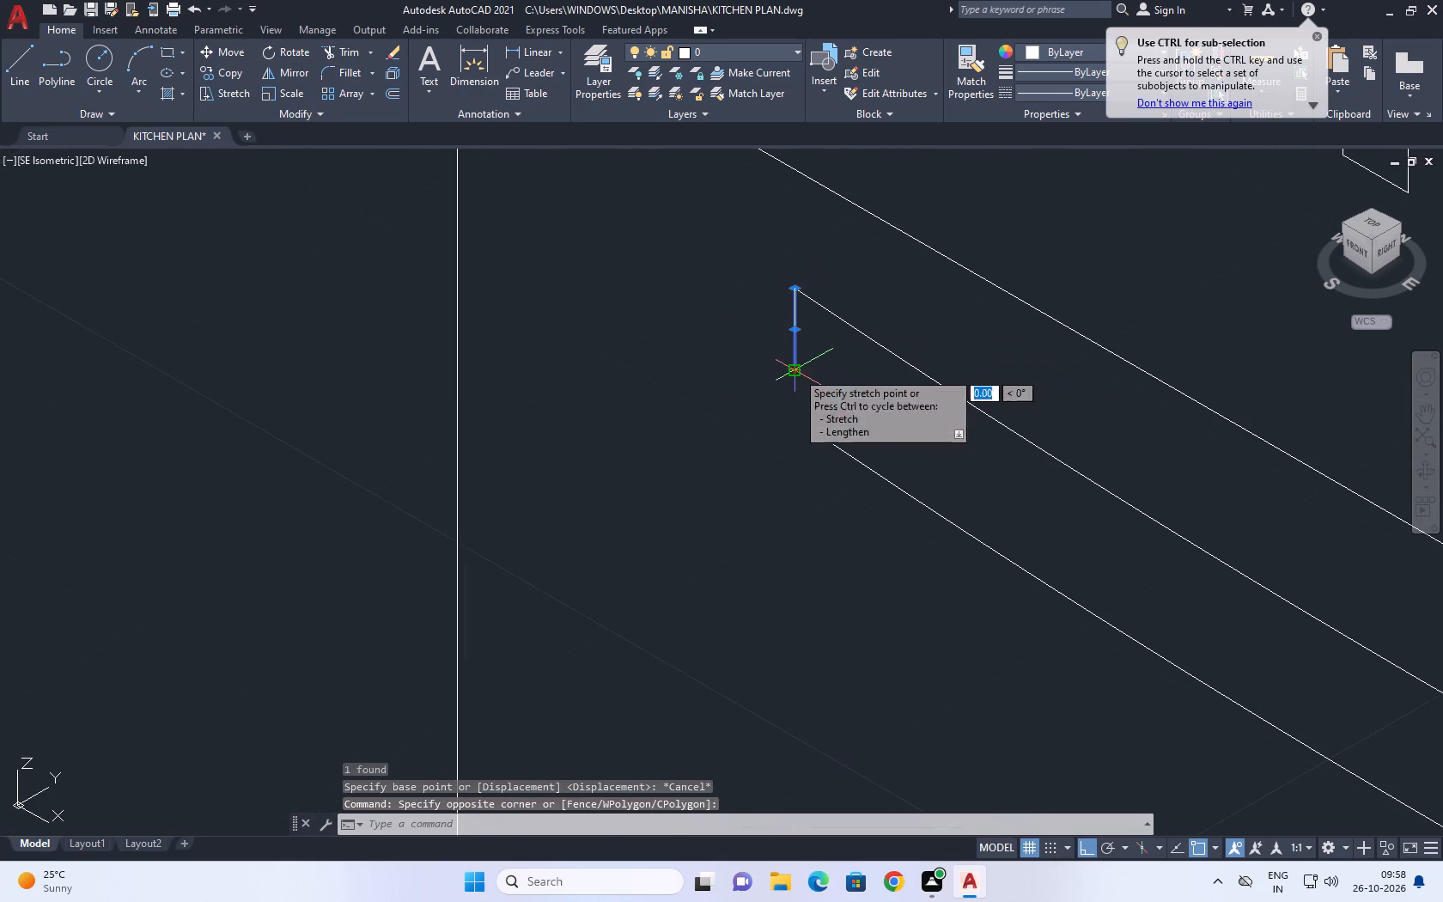
left_click(790, 579)
middle_click_drag(782, 431, 761, 469)
key("Escape")
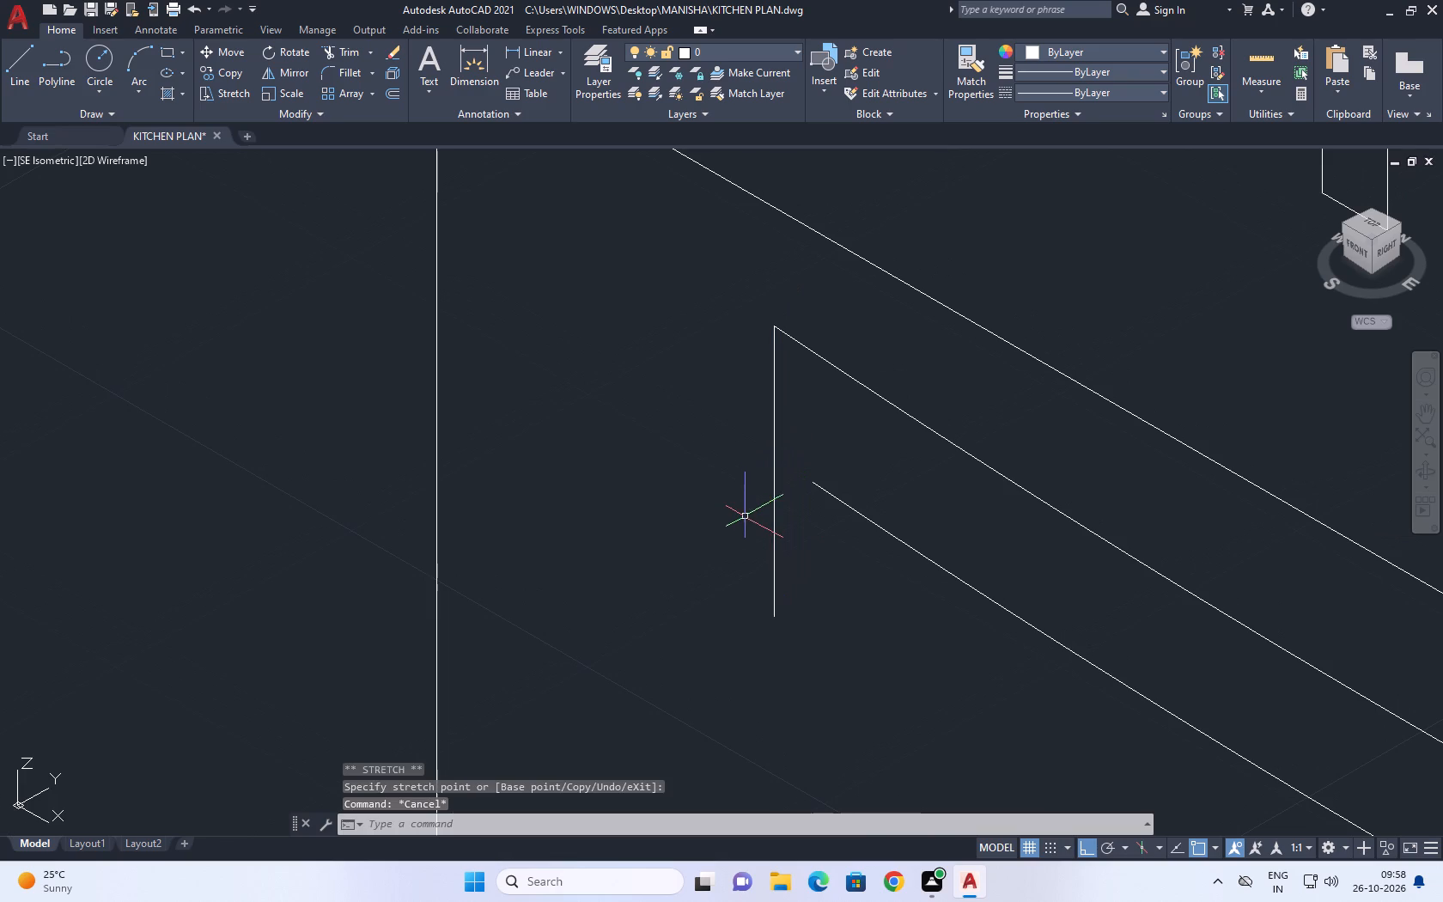
Stretch the lower arc's left endpoint onto the handle's left vertical end line.
left_click(854, 484)
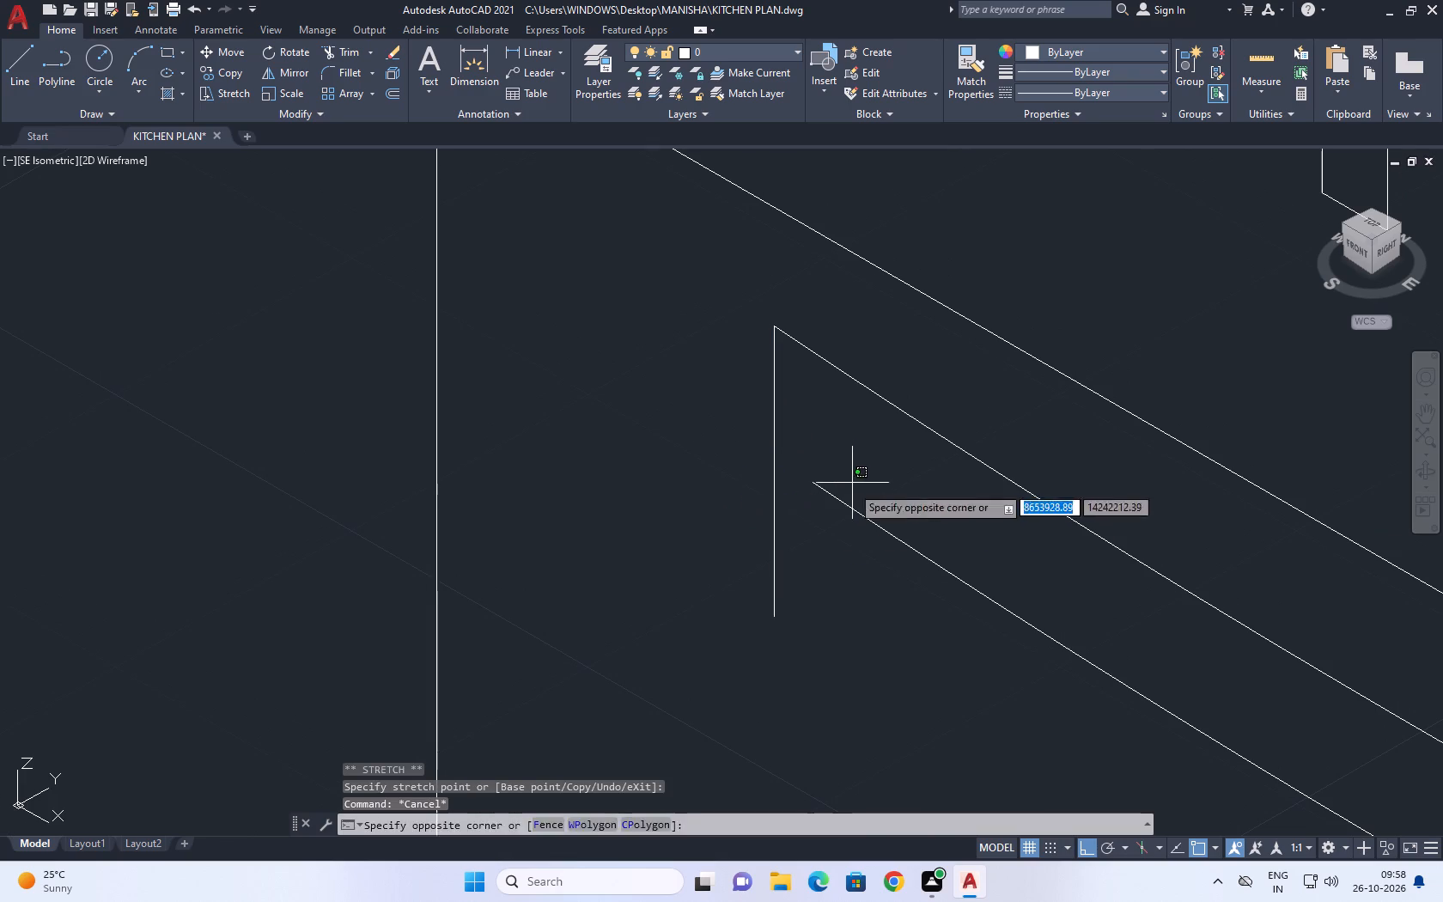
left_click(813, 511)
left_click(814, 485)
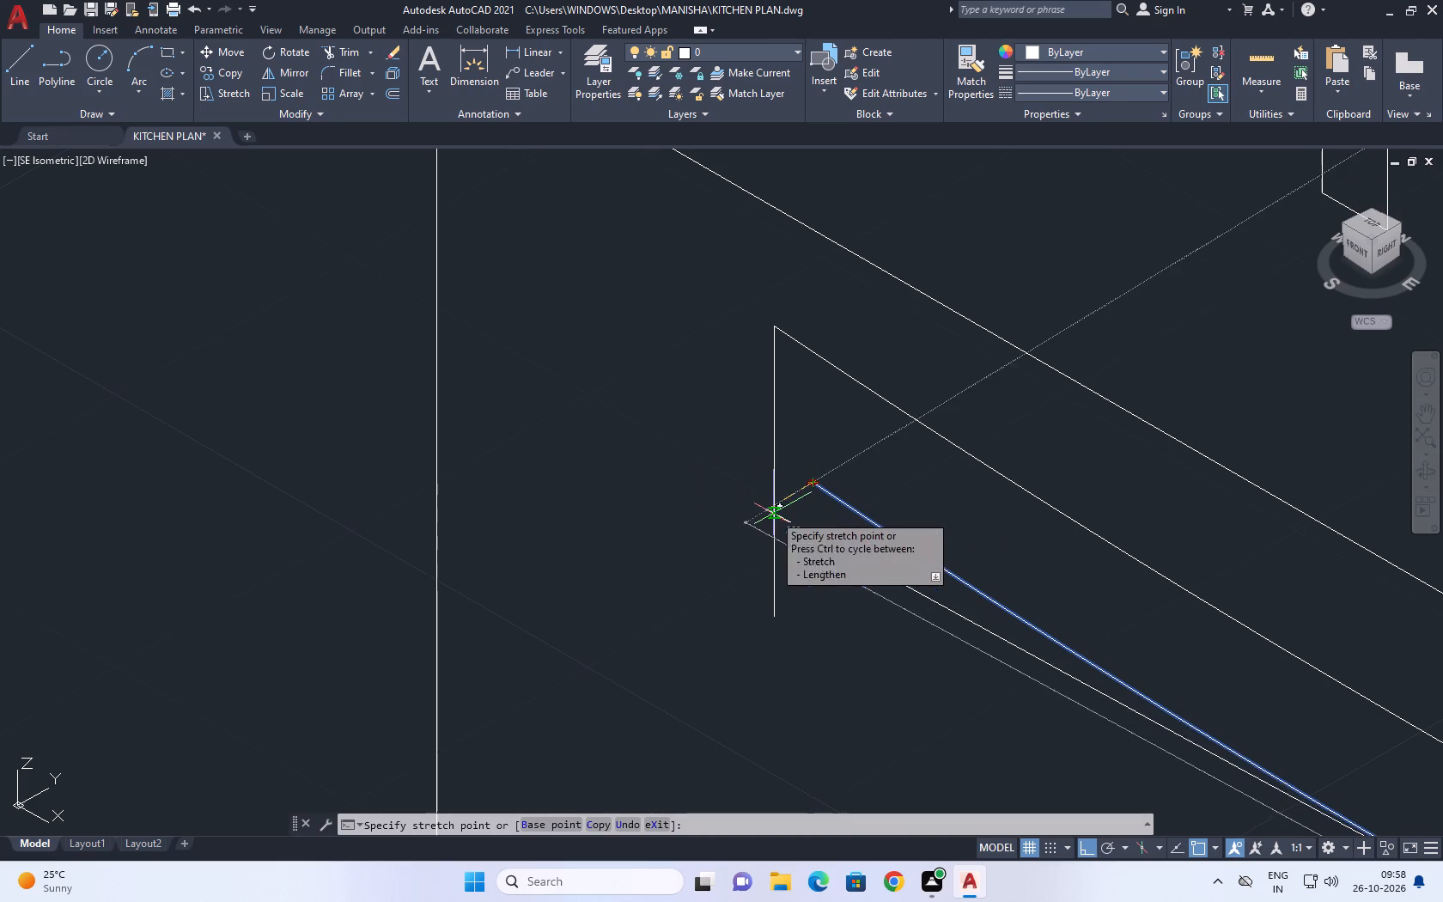
left_click(771, 502)
key("Escape")
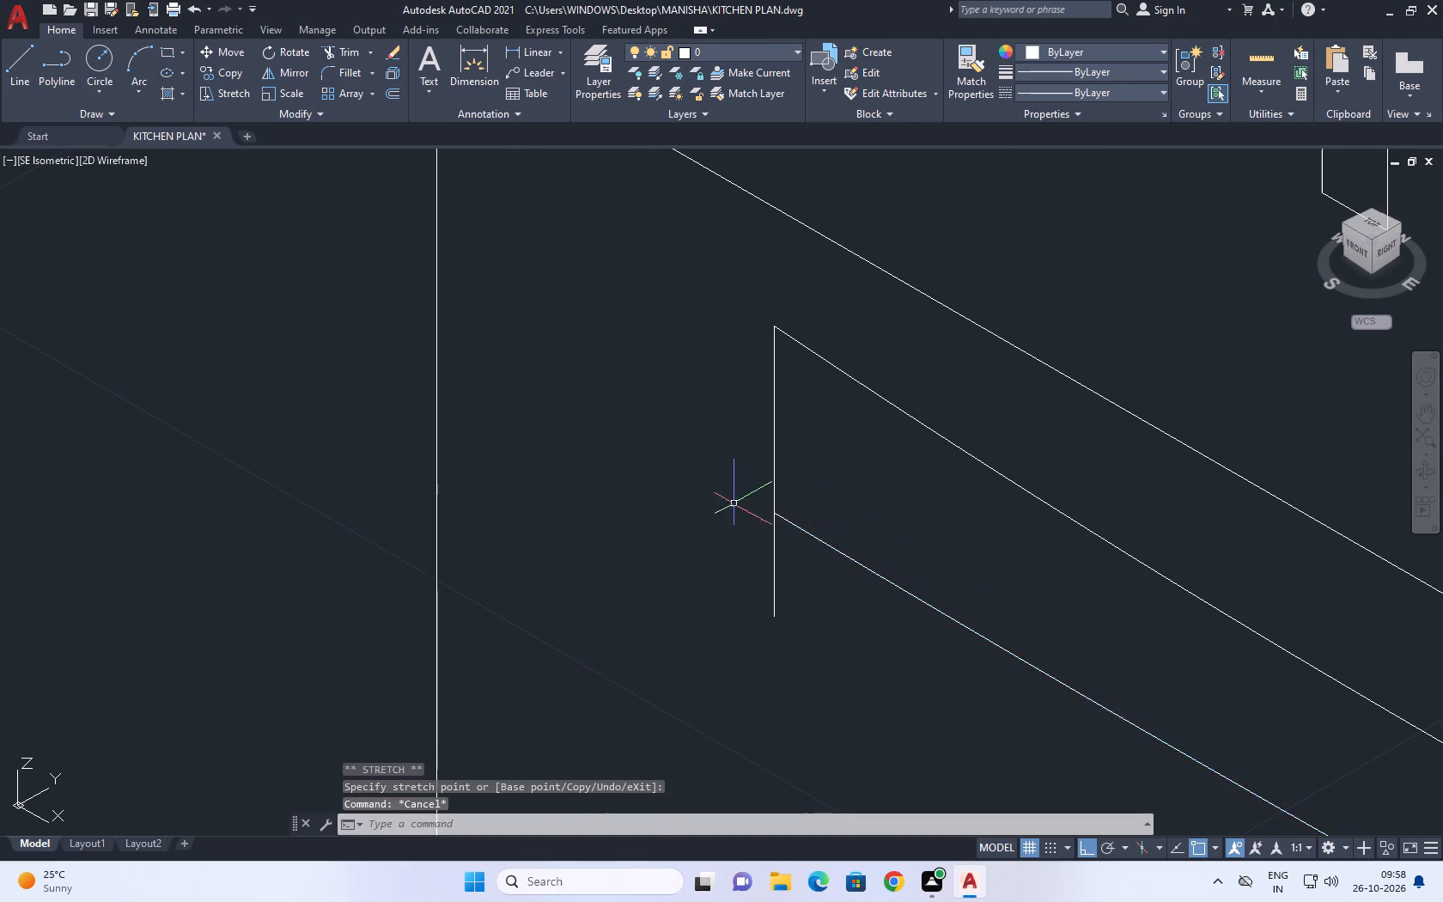
Stretch the lower arc's right endpoint back onto the handle's right vertical end line.
scroll(734, 503, "down", 5)
scroll(820, 564, "up", 4)
scroll(1001, 623, "up", 2)
left_click(1005, 635)
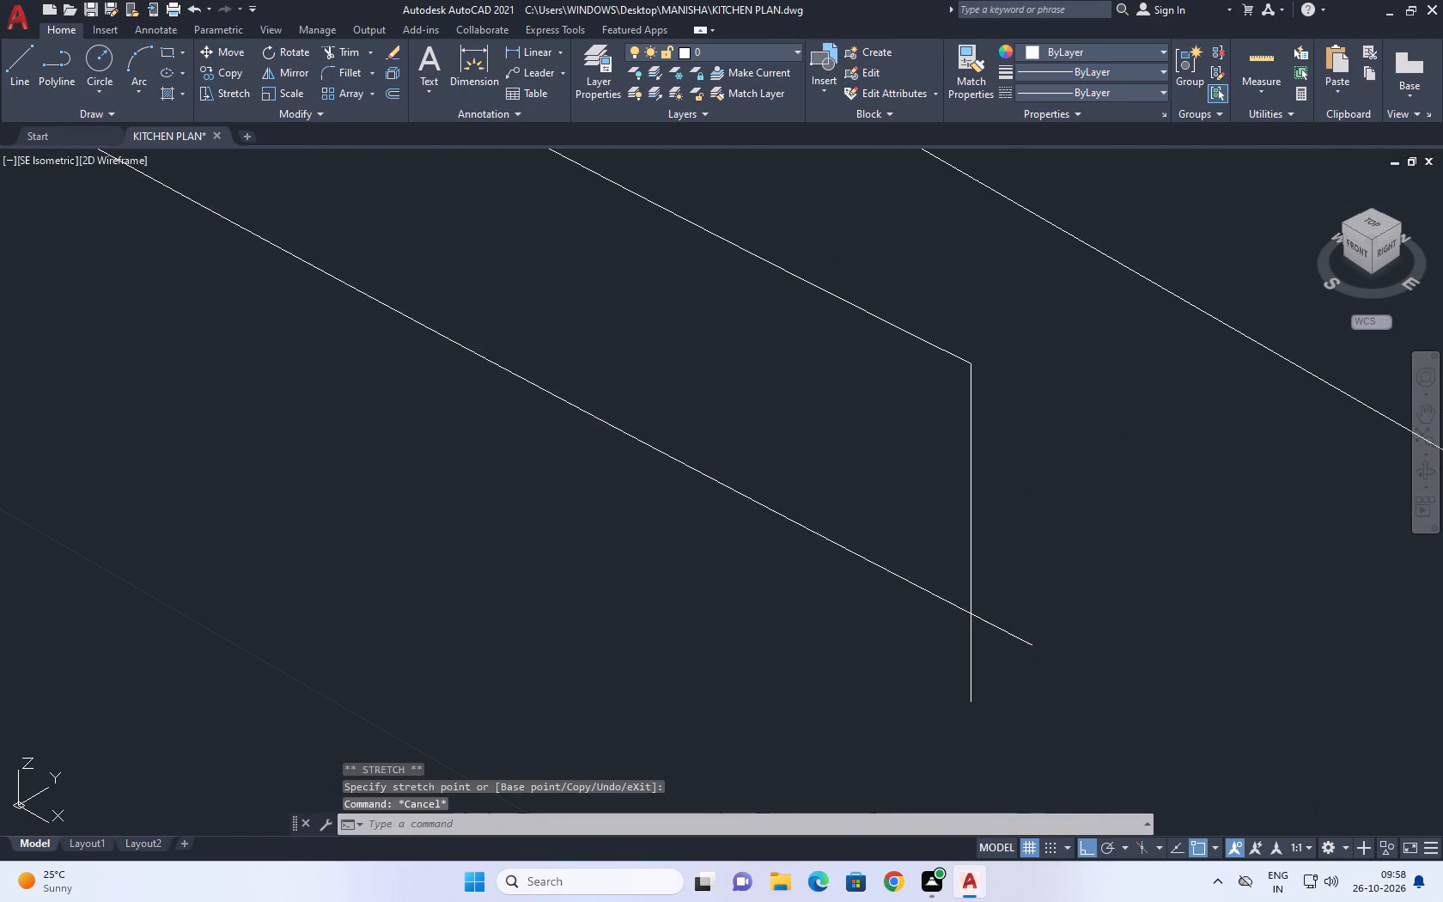
left_click(1033, 646)
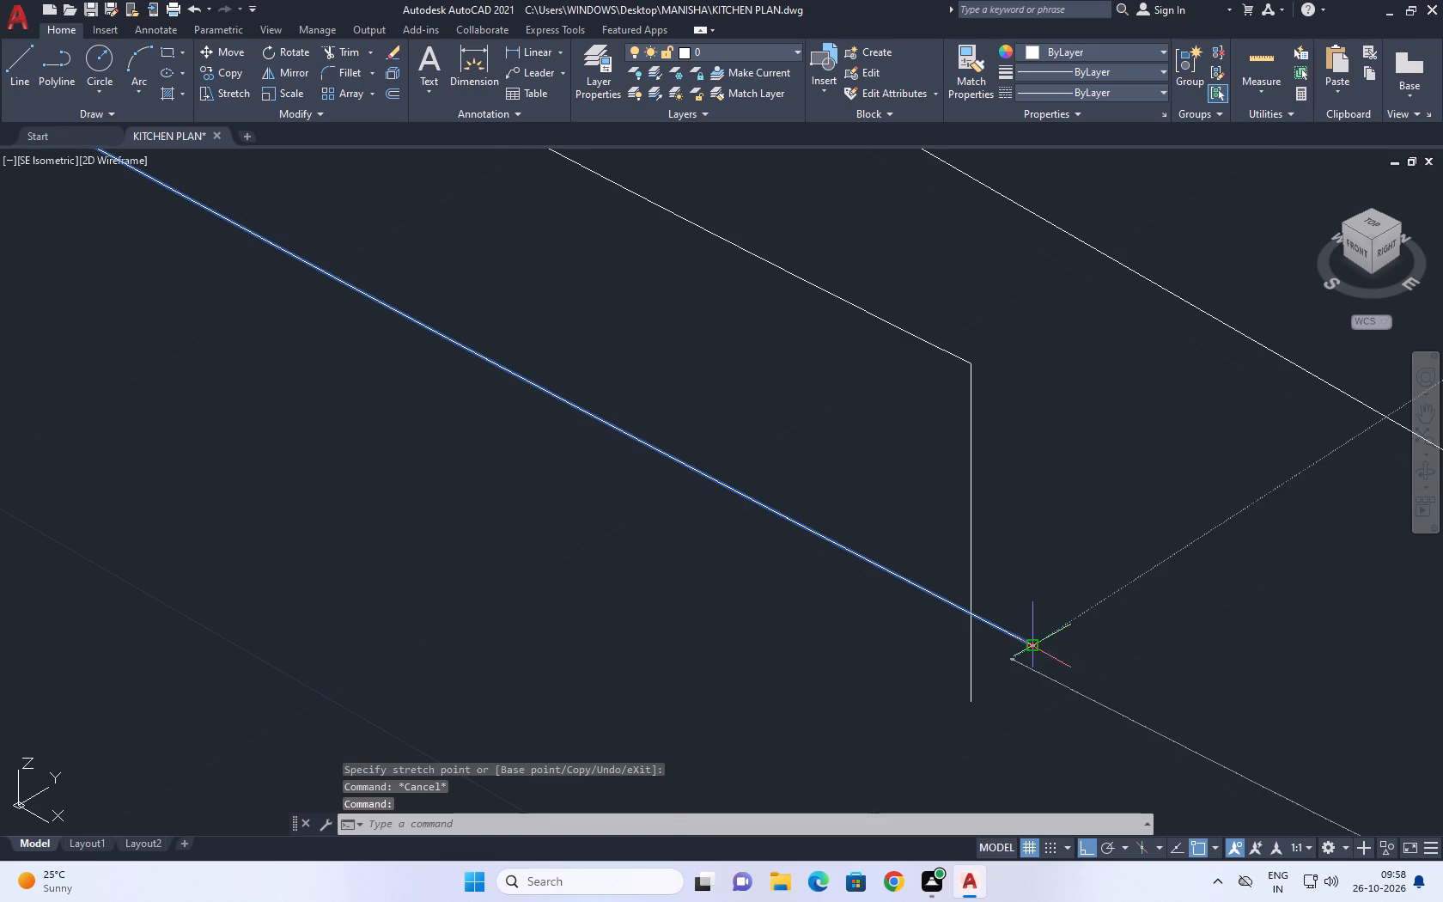
left_click(976, 614)
key("Escape")
scroll(985, 595, "down", 3)
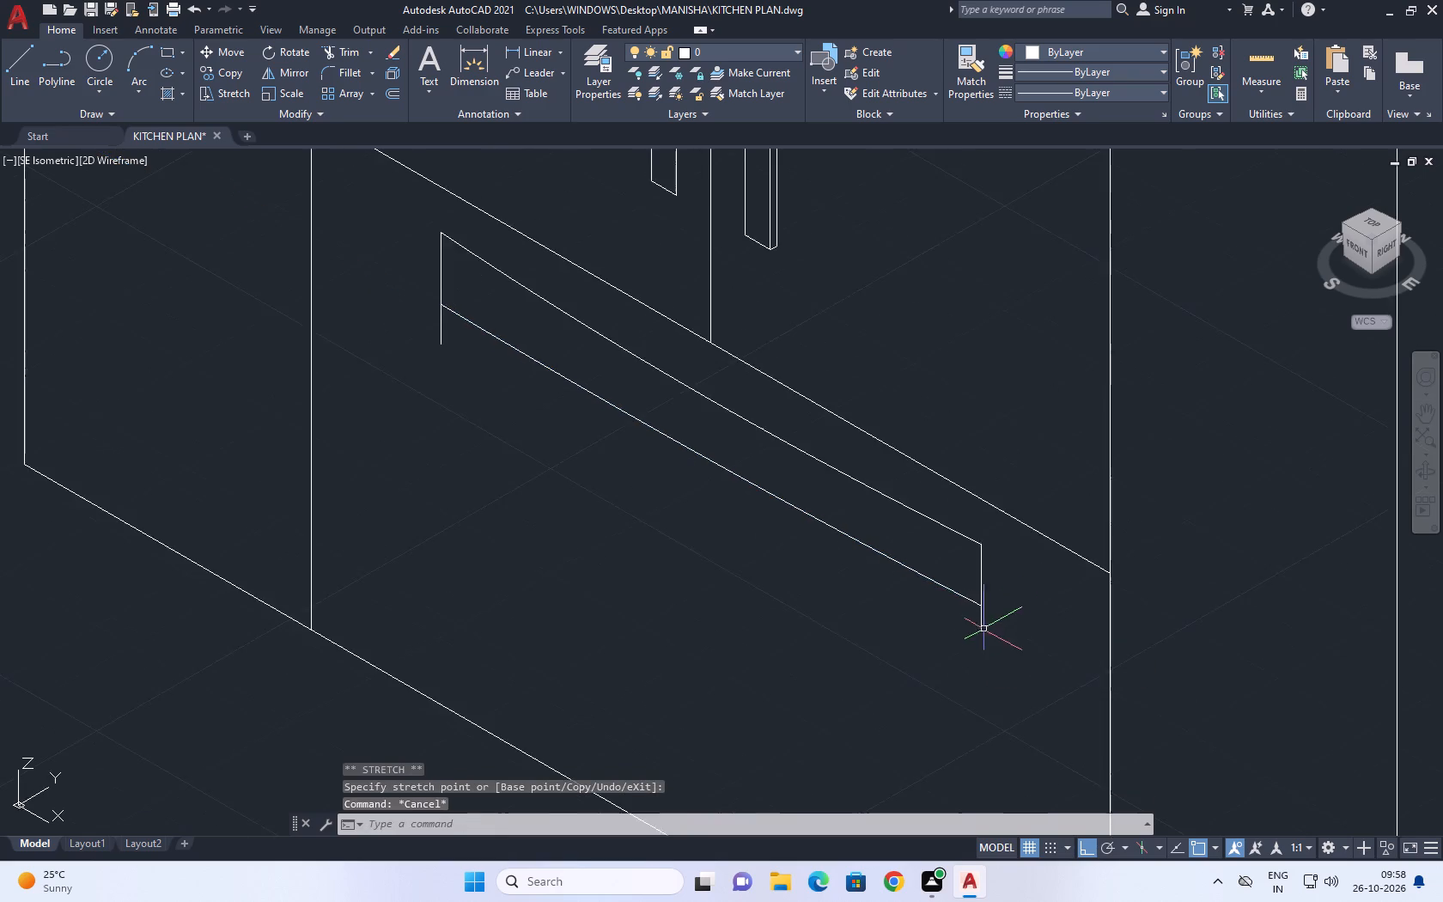
Shorten the handle's right vertical end line so it ends at the lower arc's endpoint.
scroll(983, 629, "up", 3)
left_click_drag(1008, 620, 995, 620)
left_click(952, 597)
left_click(968, 627)
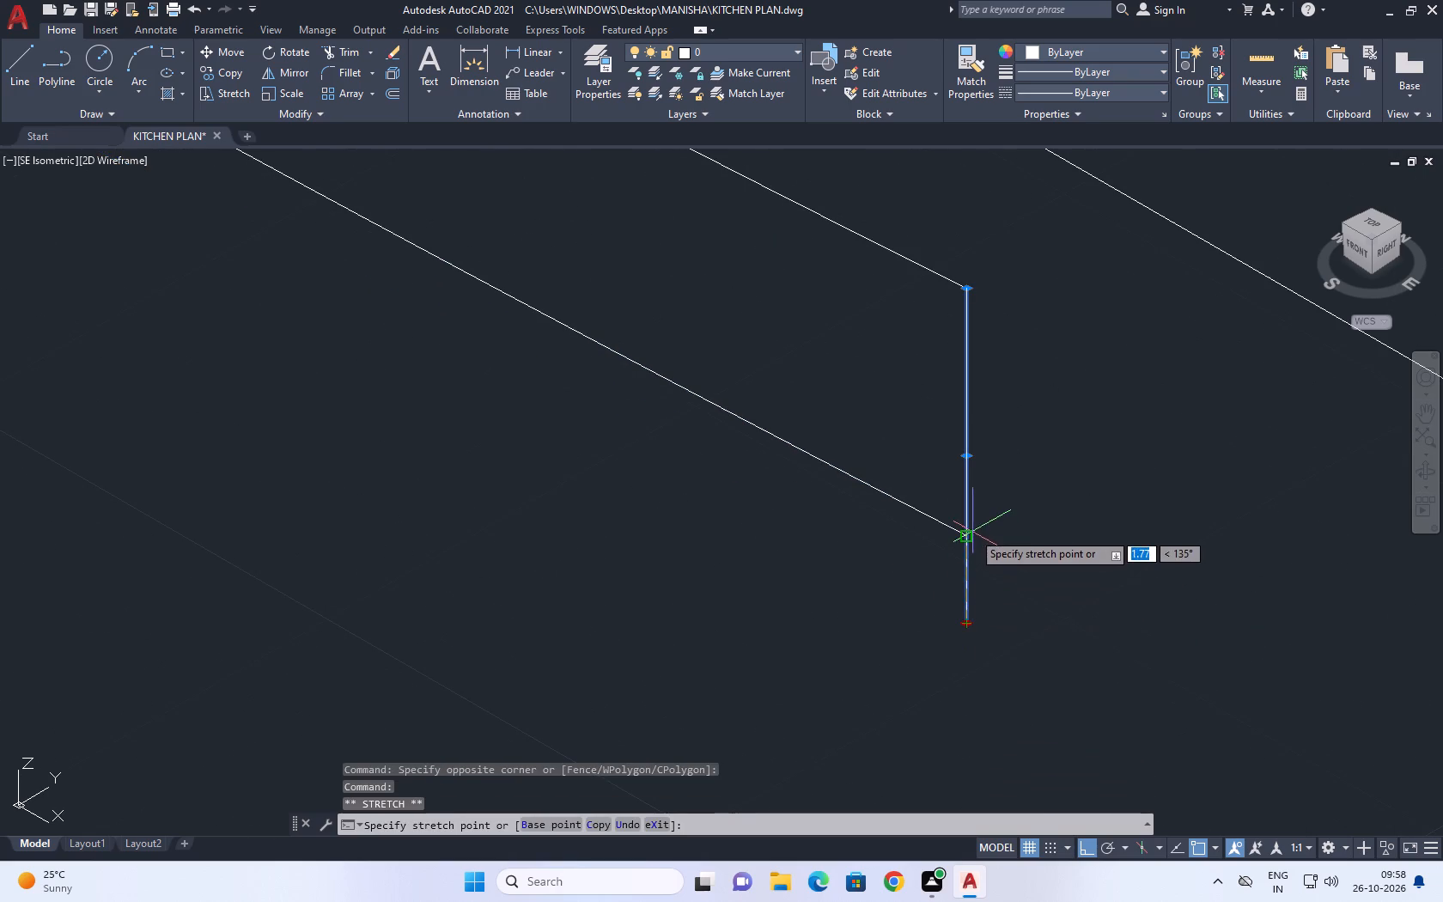
left_click(965, 535)
scroll(977, 616, "down", 4)
scroll(483, 425, "down", 1)
middle_click_drag(489, 433, 747, 564)
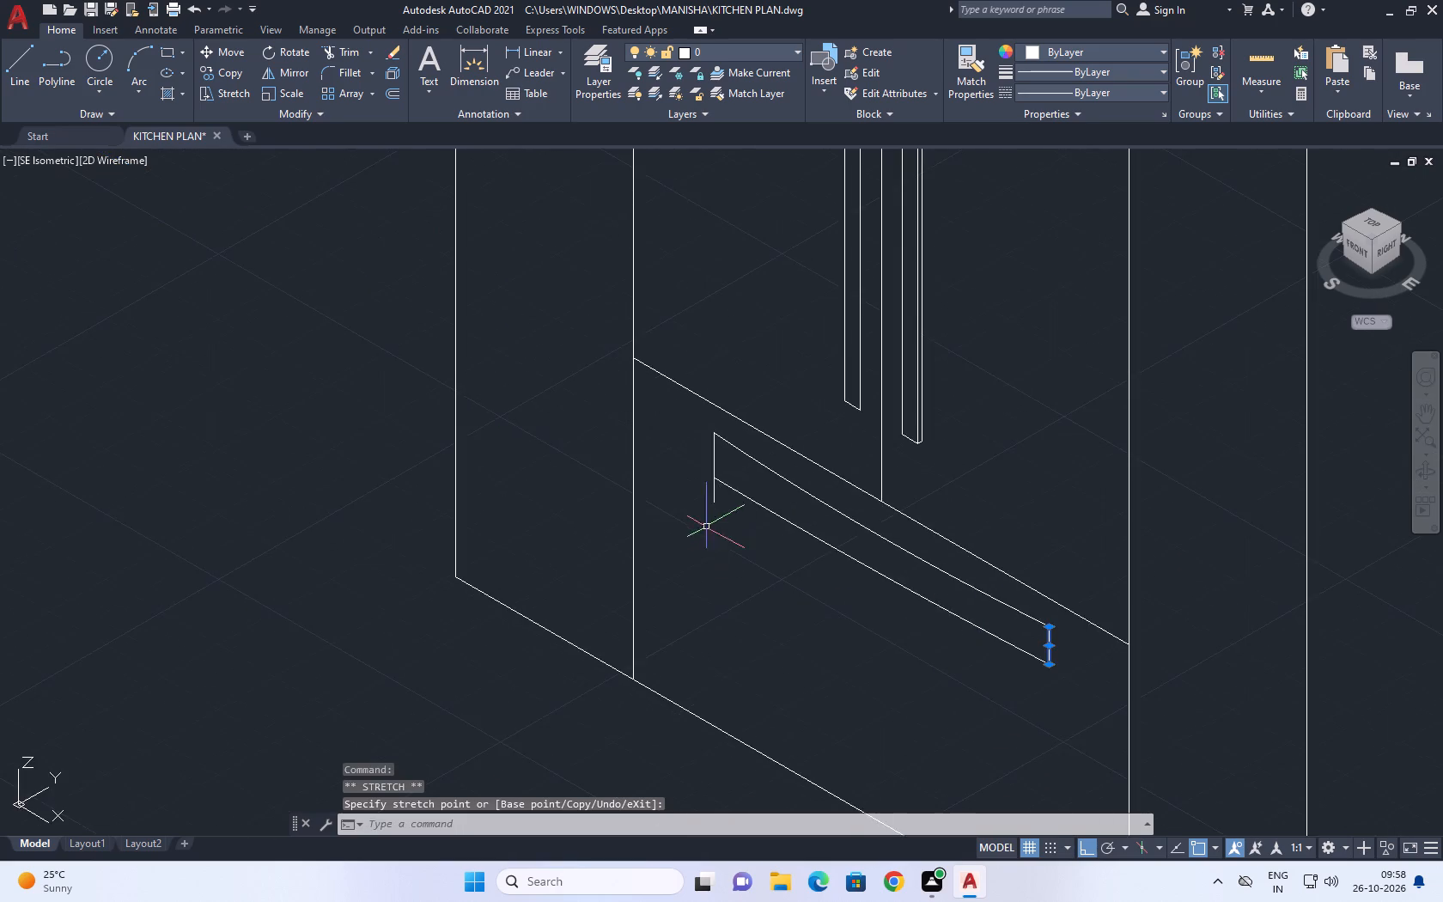
Shorten the handle's left vertical end line so it ends at the lower arc's endpoint.
scroll(697, 499, "up", 5)
left_click_drag(808, 576, 804, 568)
left_click(748, 461)
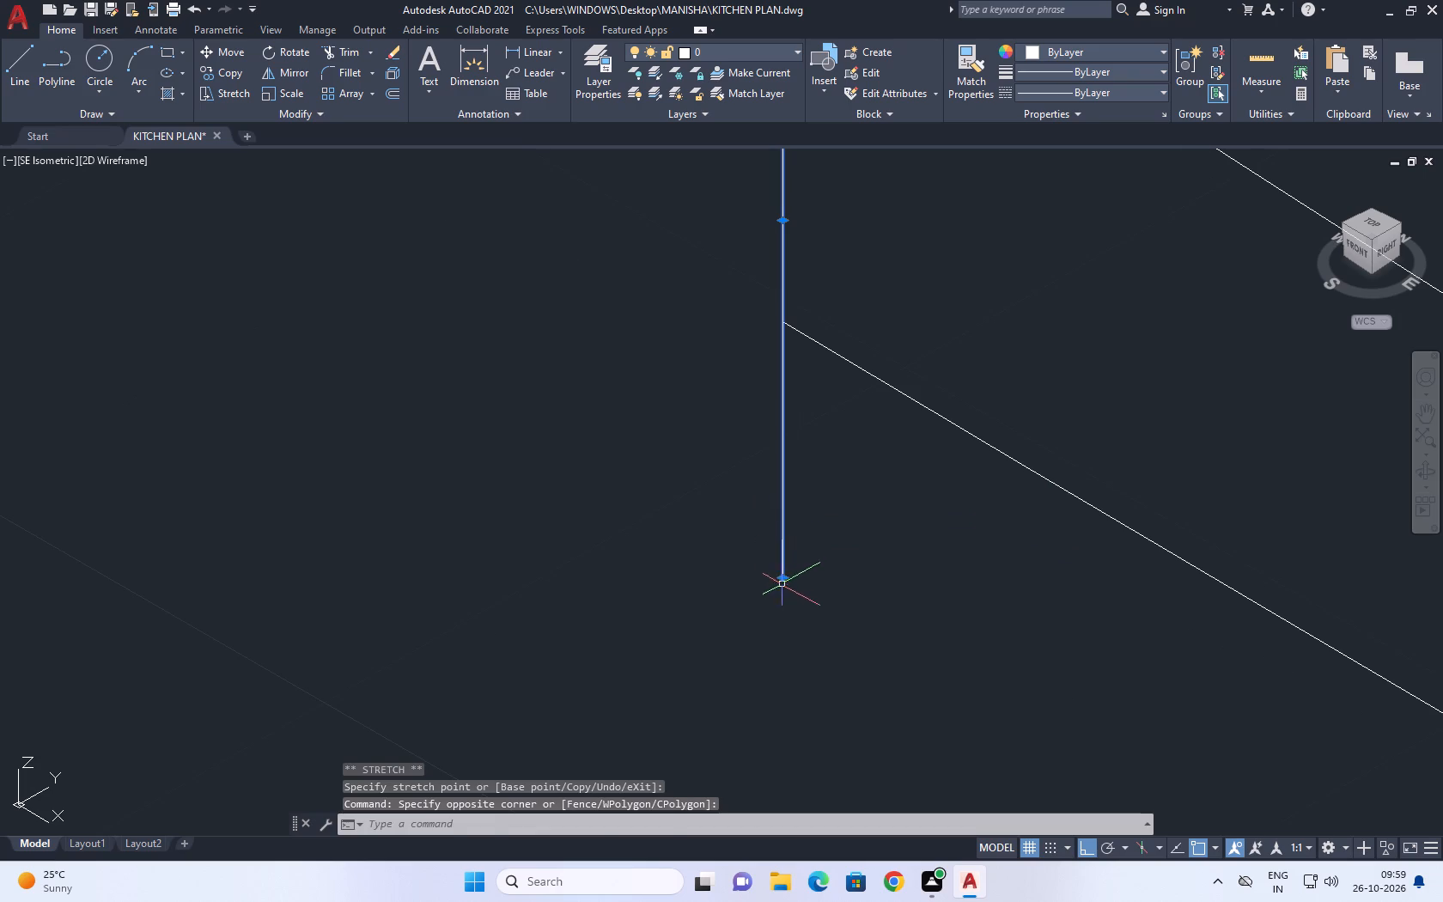
left_click(782, 584)
left_click(782, 569)
left_click(782, 578)
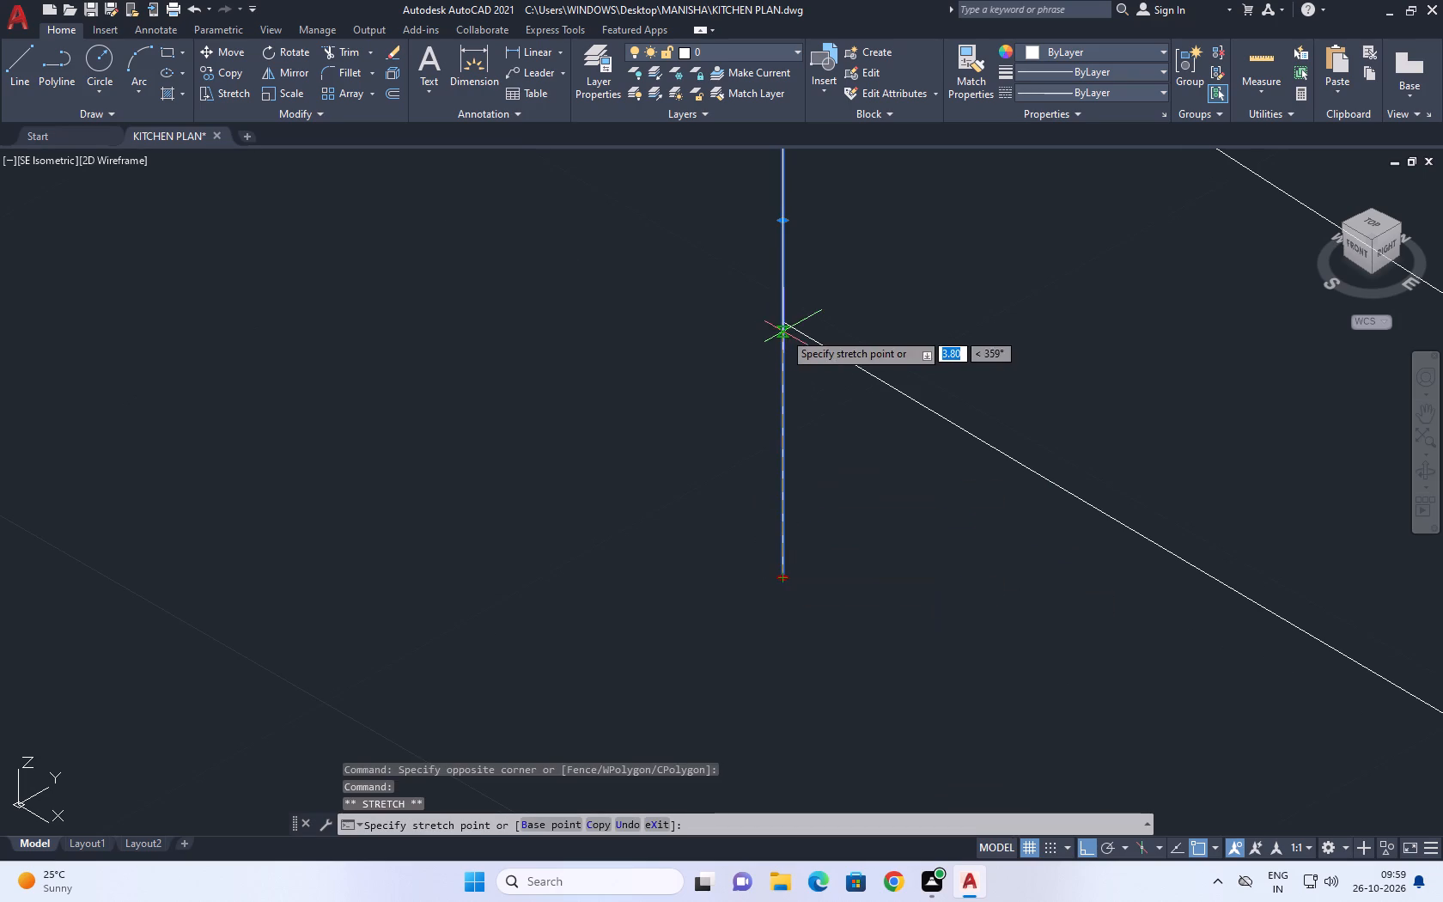
left_click(784, 324)
key("Escape")
Move the lower arc slightly up along the vertical end lines to make the drawer handle narrower.
scroll(730, 448, "down", 4)
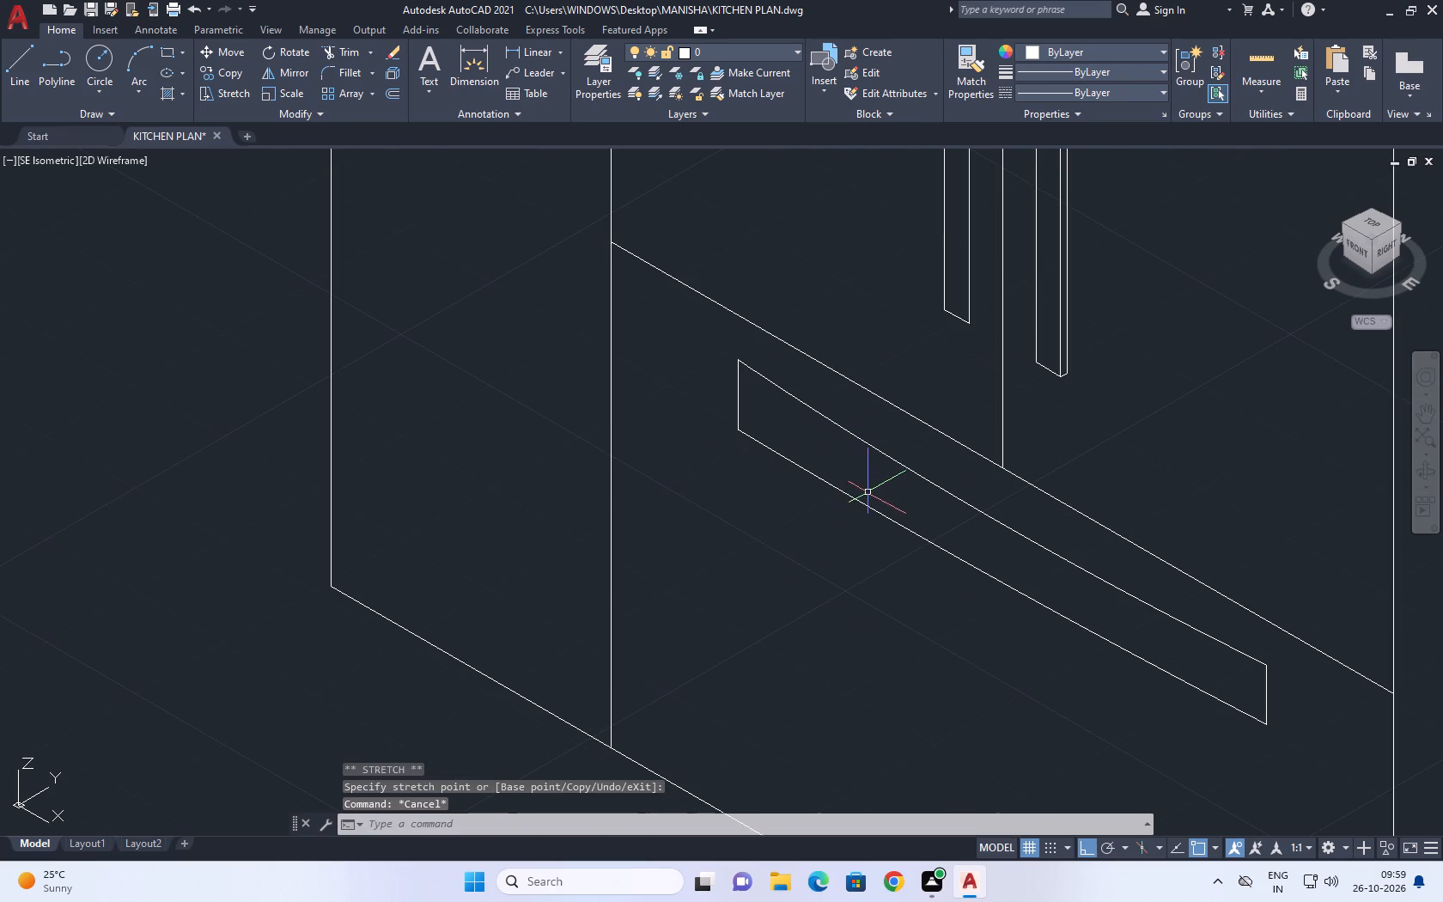
scroll(815, 462, "down", 2)
scroll(897, 543, "down", 1)
middle_click_drag(926, 504, 850, 494)
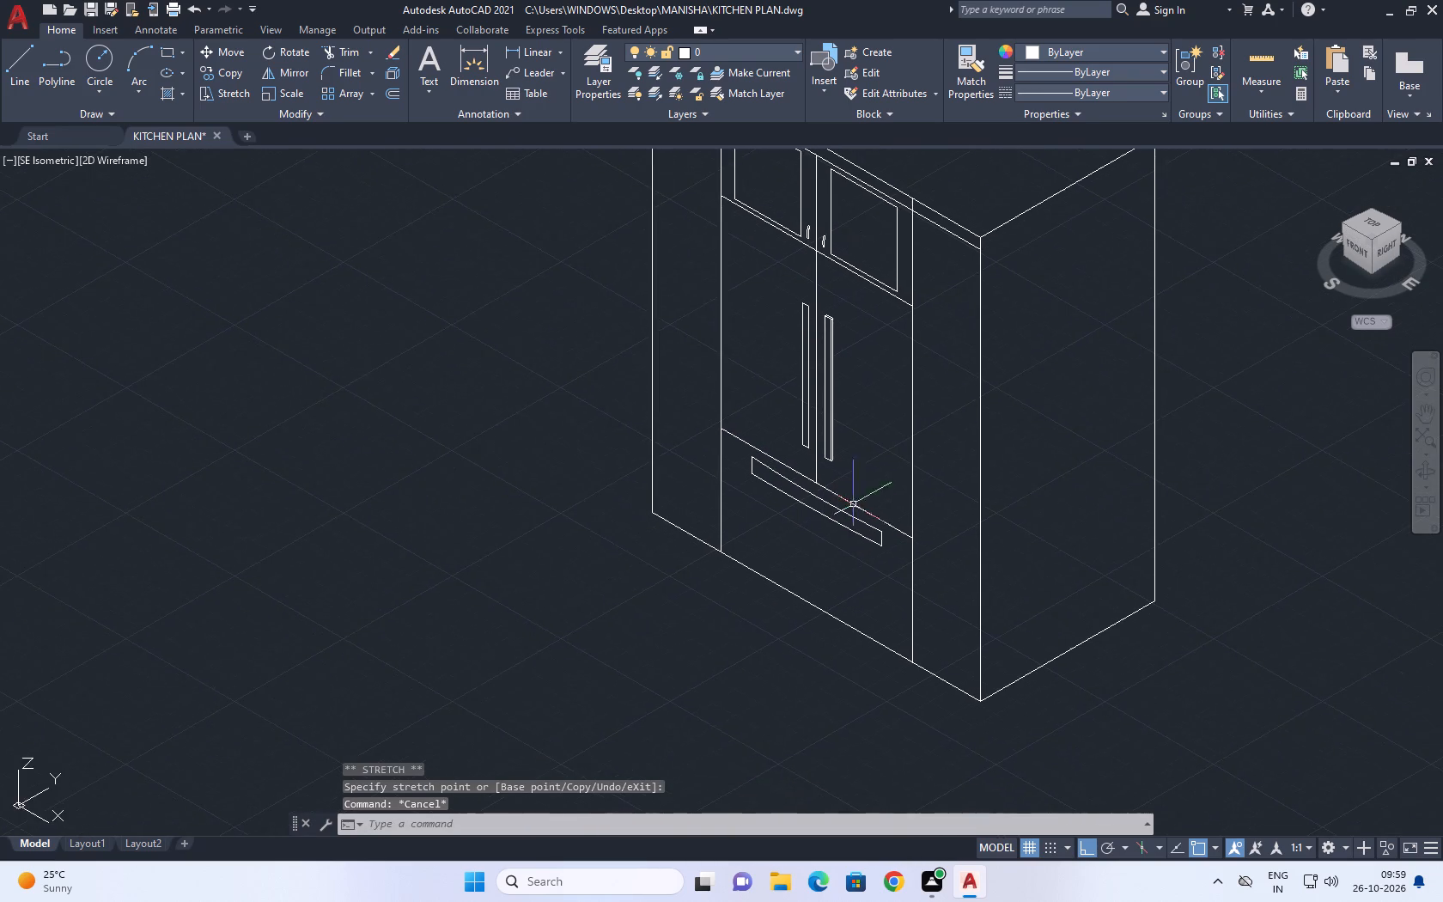
scroll(875, 534, "up", 5)
left_click_drag(869, 547, 837, 551)
left_click(725, 616)
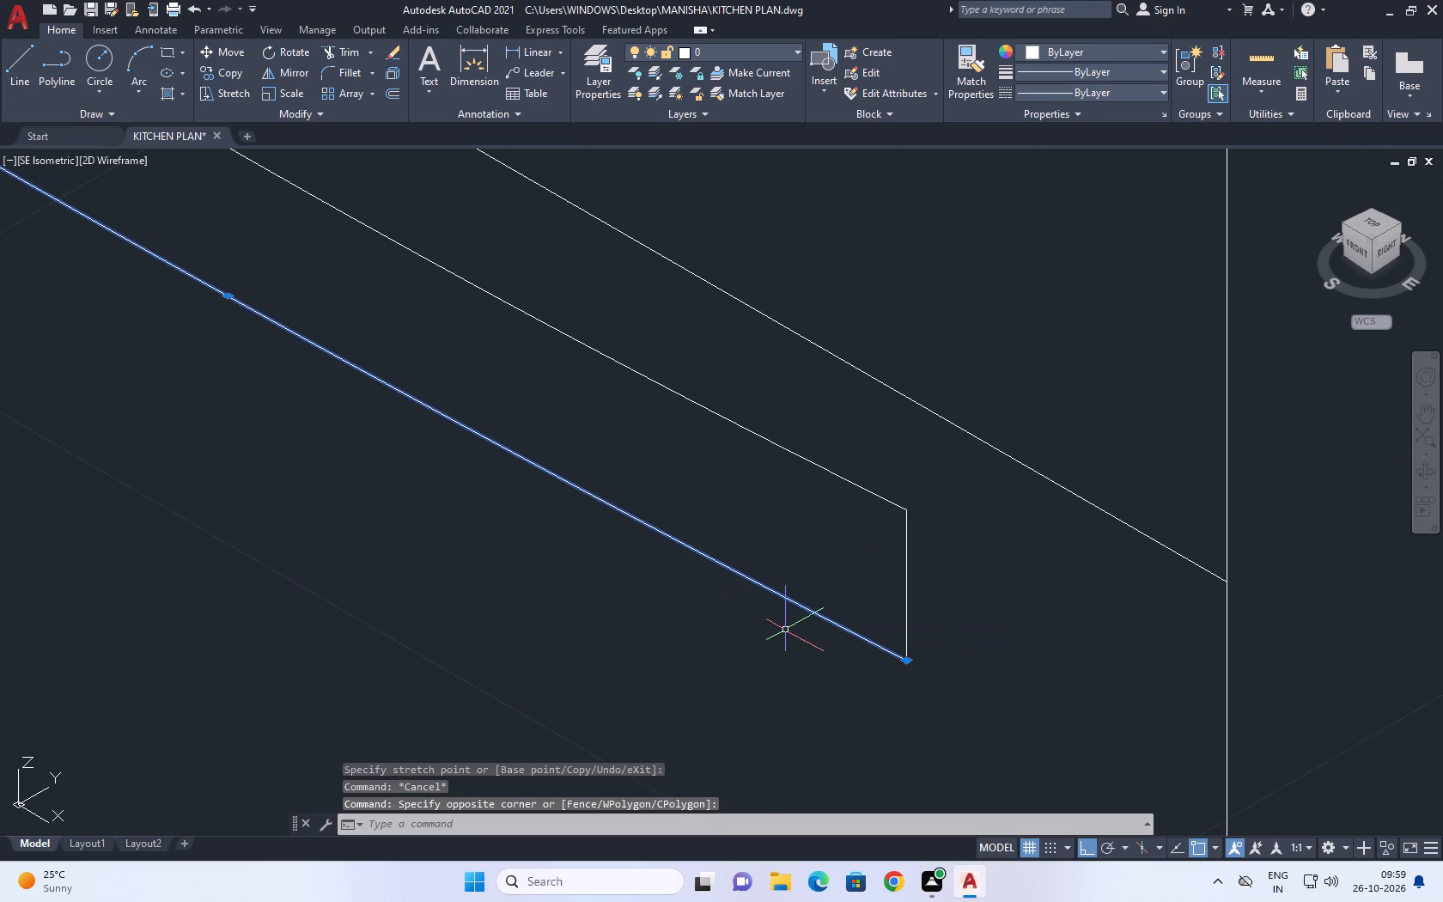
key("m")
key("space")
left_click(907, 662)
left_click(904, 614)
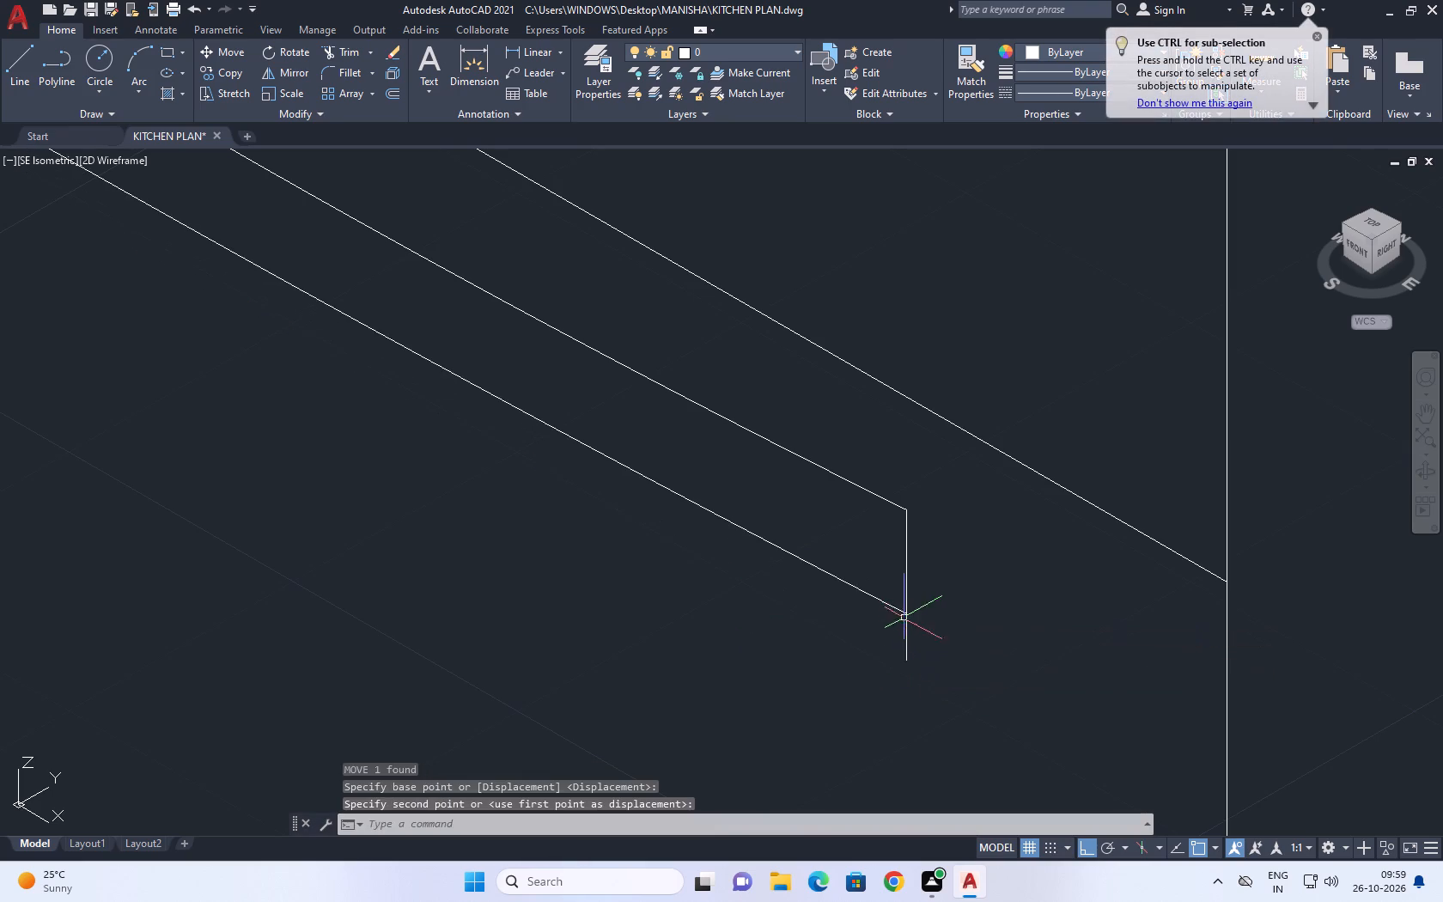
Shorten the handle's right vertical end line up to the moved lower arc's endpoint.
scroll(788, 583, "down", 3)
middle_click_drag(772, 565, 790, 606)
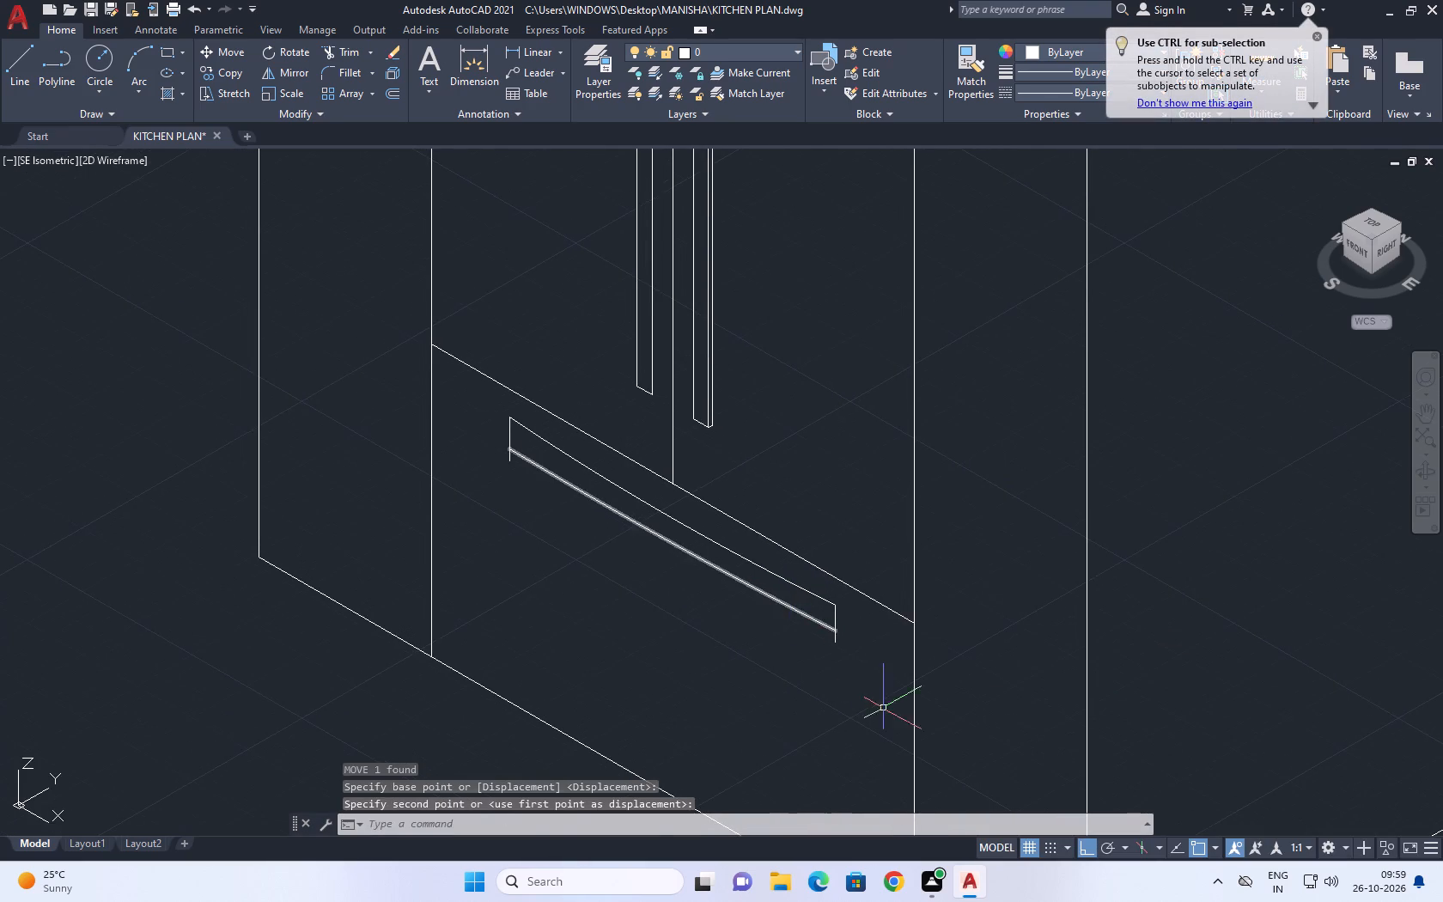
scroll(876, 680, "up", 5)
left_click(796, 603)
left_click(744, 555)
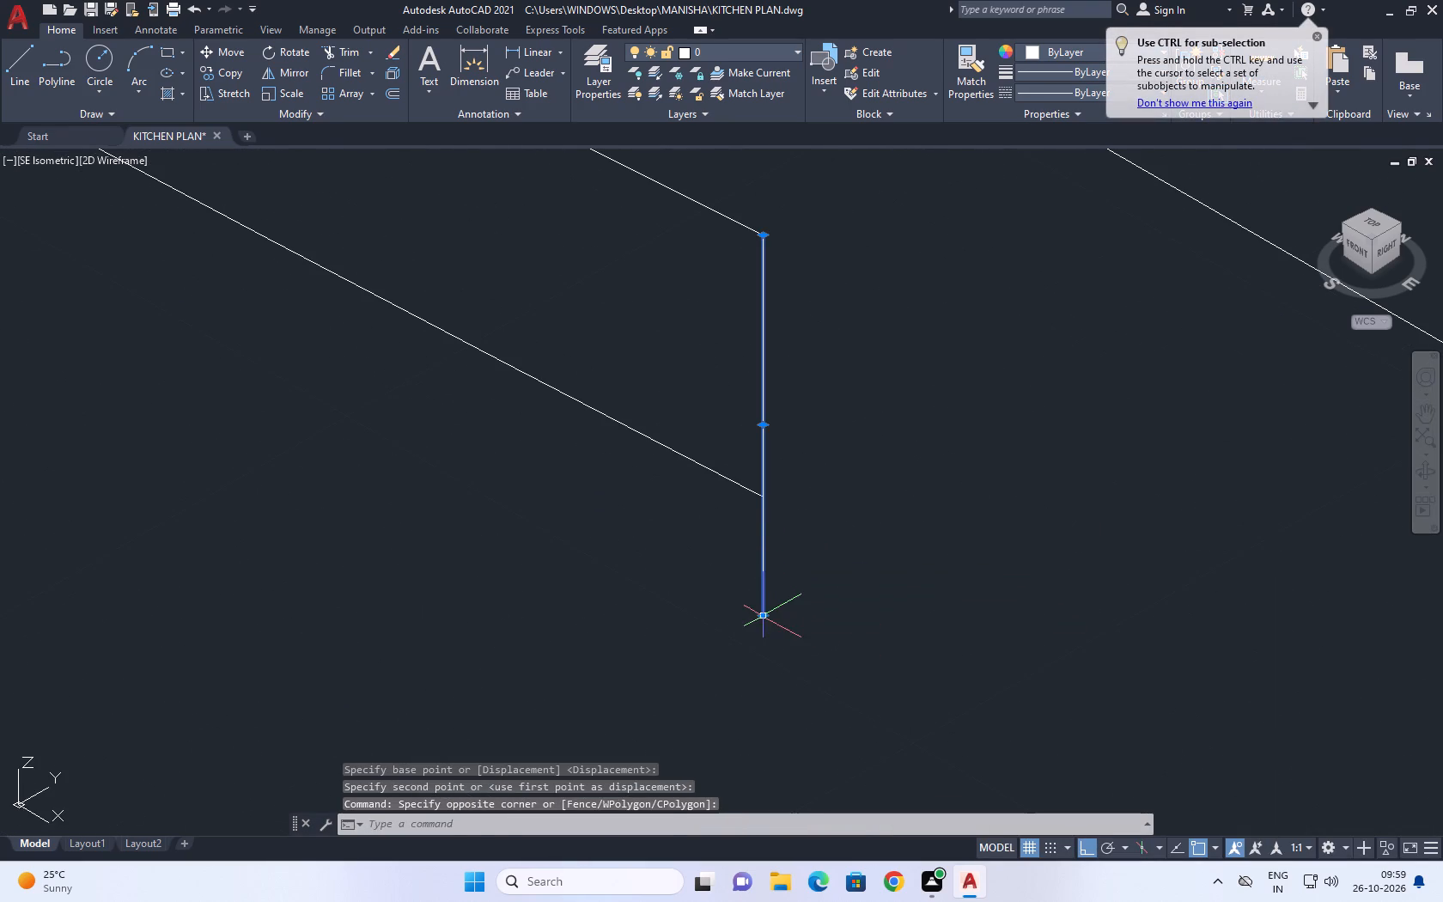
left_click(765, 619)
left_click(758, 492)
scroll(796, 616, "down", 6)
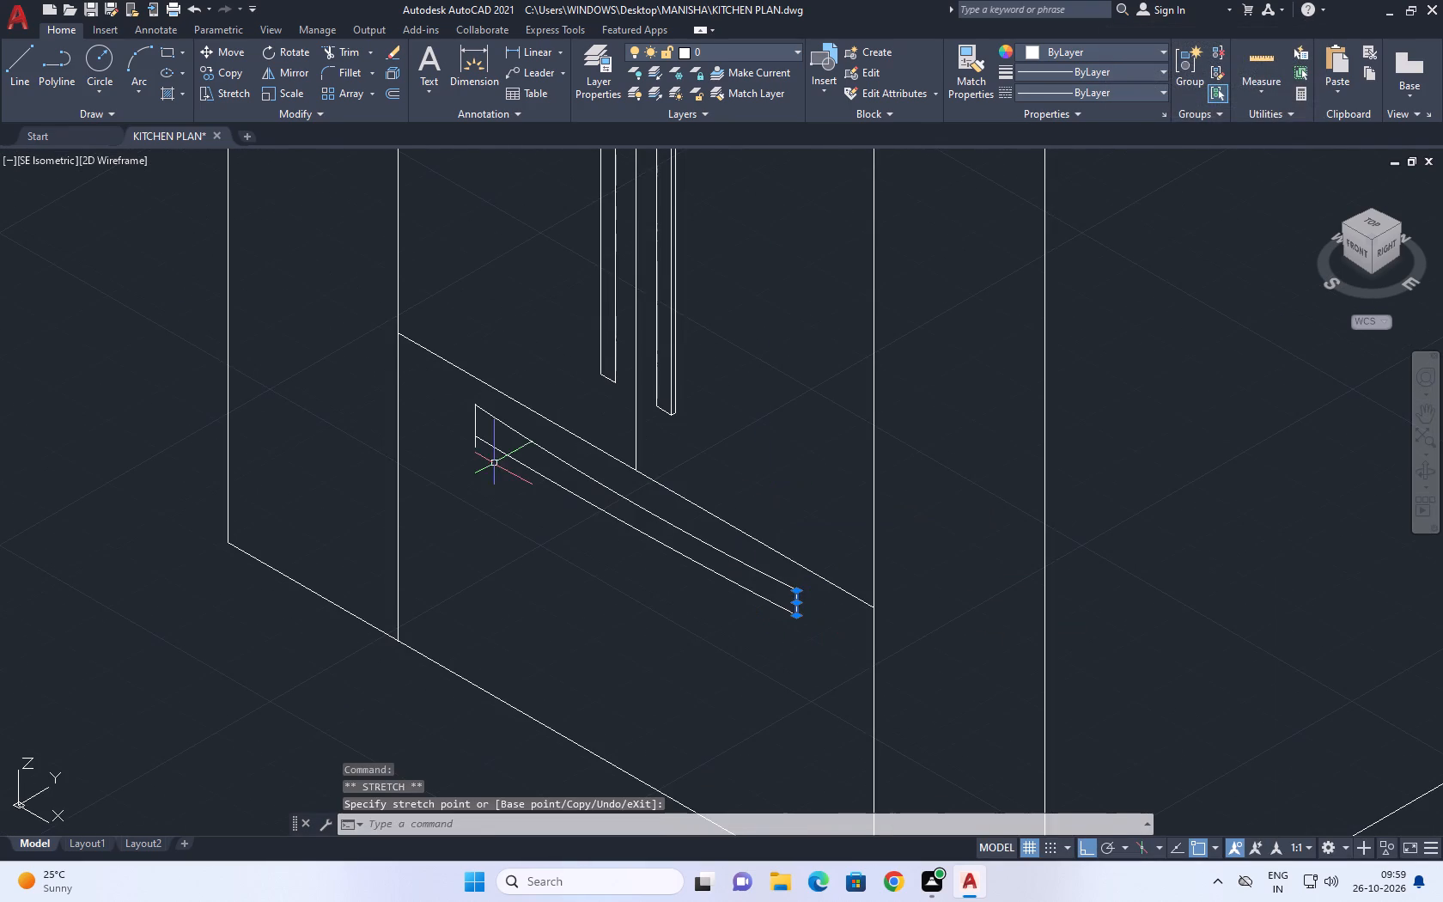
Shorten the handle's left vertical end line up to the moved lower arc's endpoint and deselect everything.
scroll(459, 443, "up", 5)
left_click_drag(495, 428, 476, 428)
left_click(362, 369)
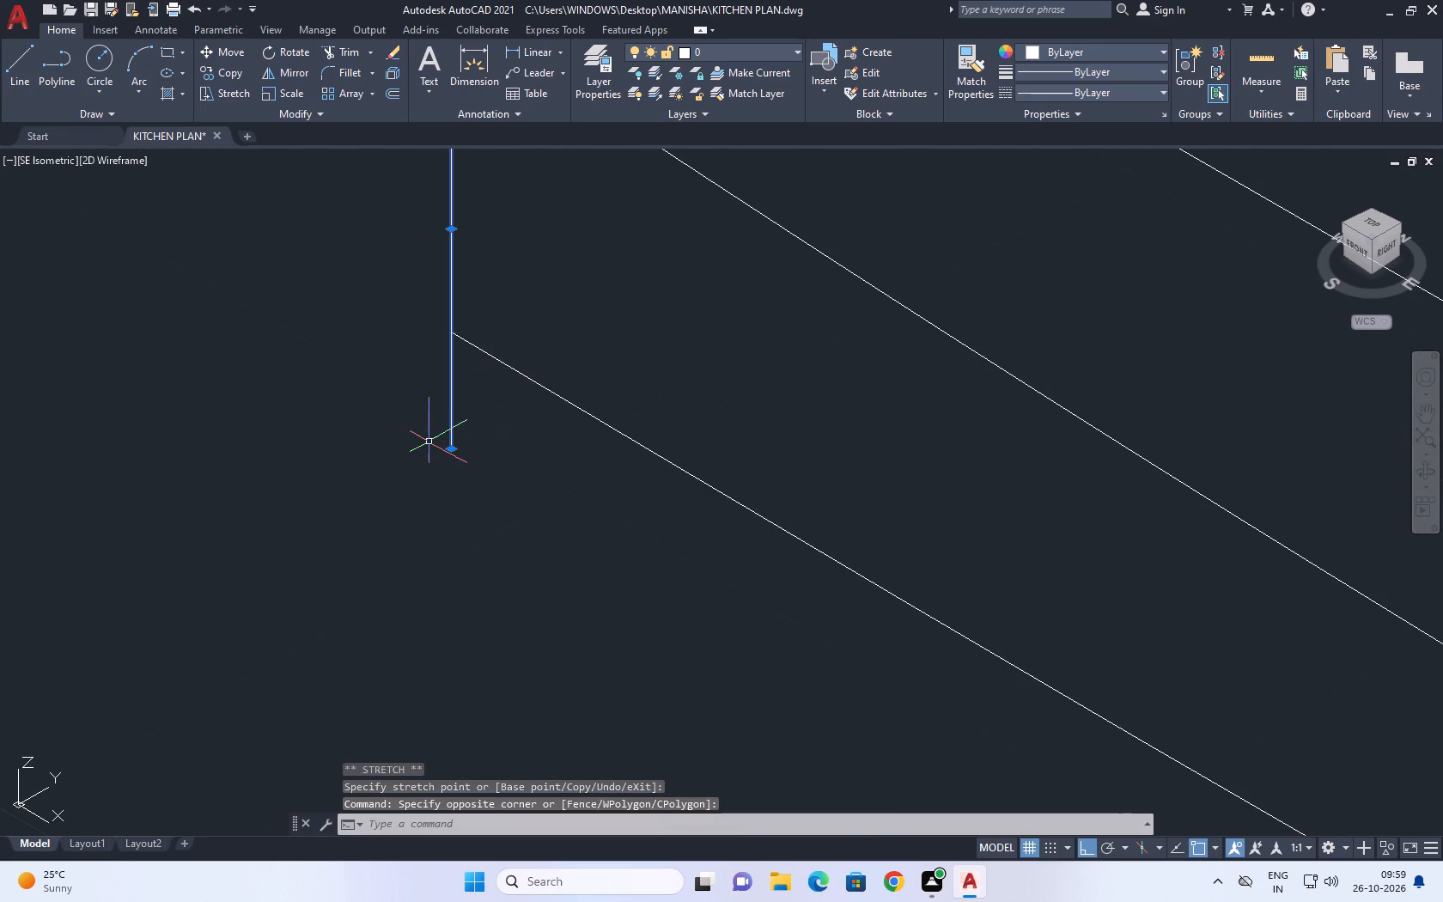
left_click(451, 455)
left_click(448, 442)
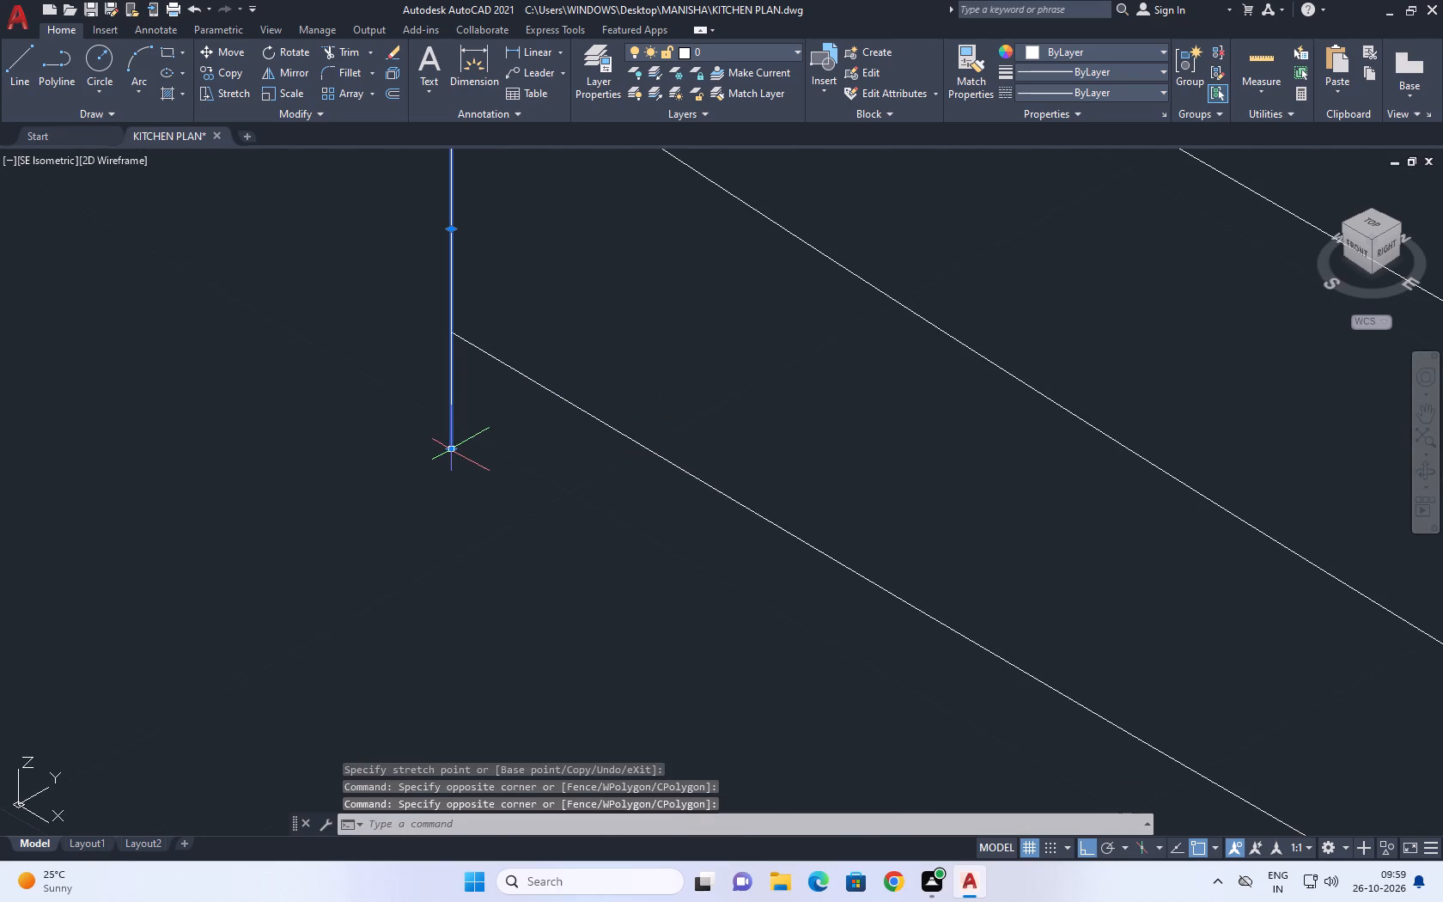
left_click(452, 449)
left_click(452, 331)
scroll(494, 380, "down", 2)
right_click(612, 303)
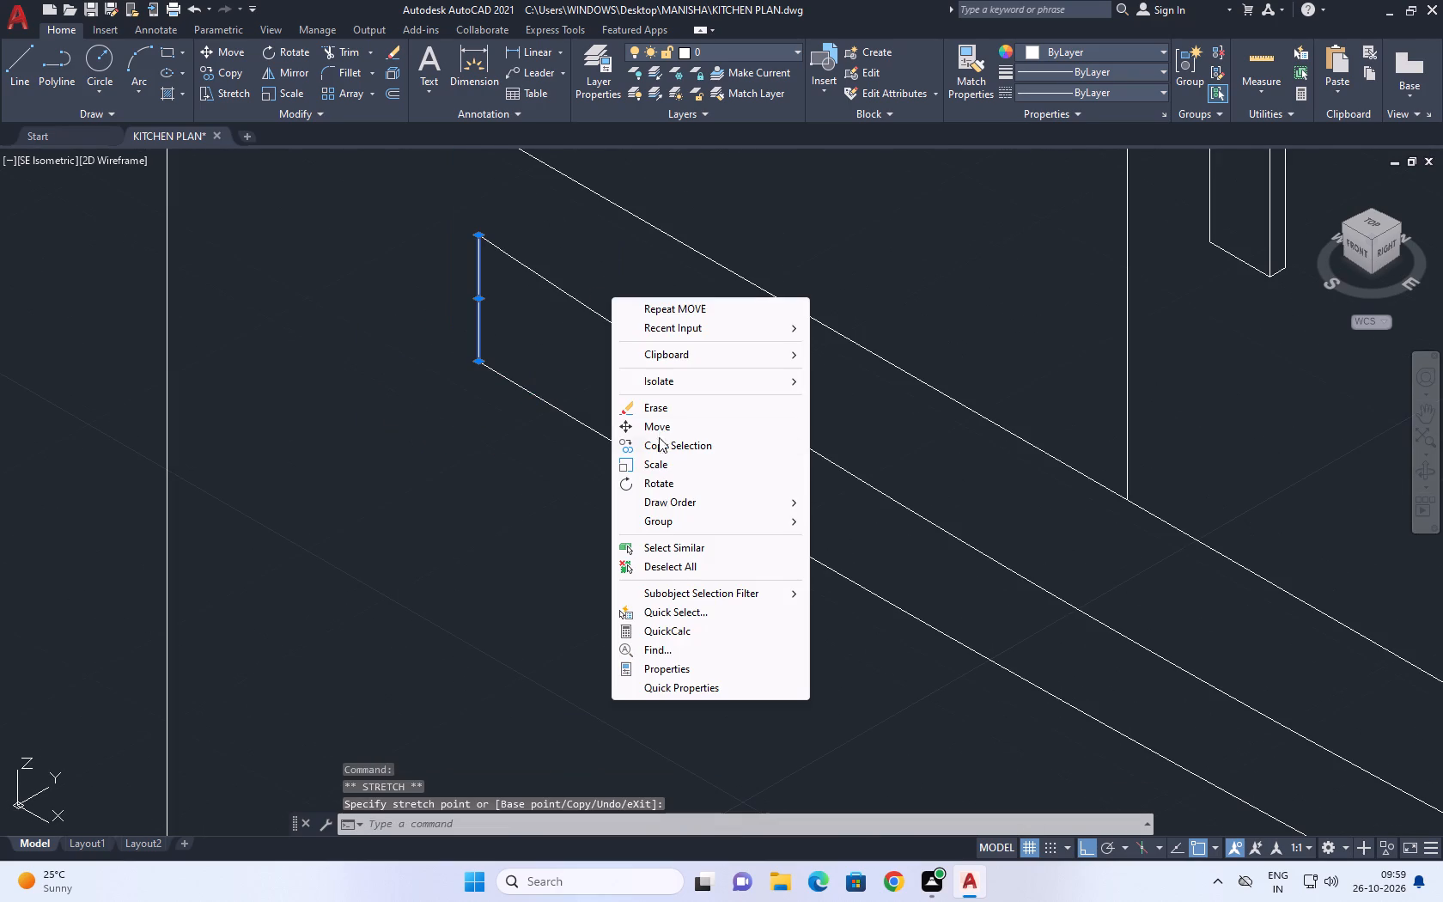
left_click(670, 572)
Draw a line between the drawer front's two vertical edges, slightly above and parallel to the cabinet's bottom edge.
scroll(598, 493, "down", 3)
scroll(863, 601, "down", 1)
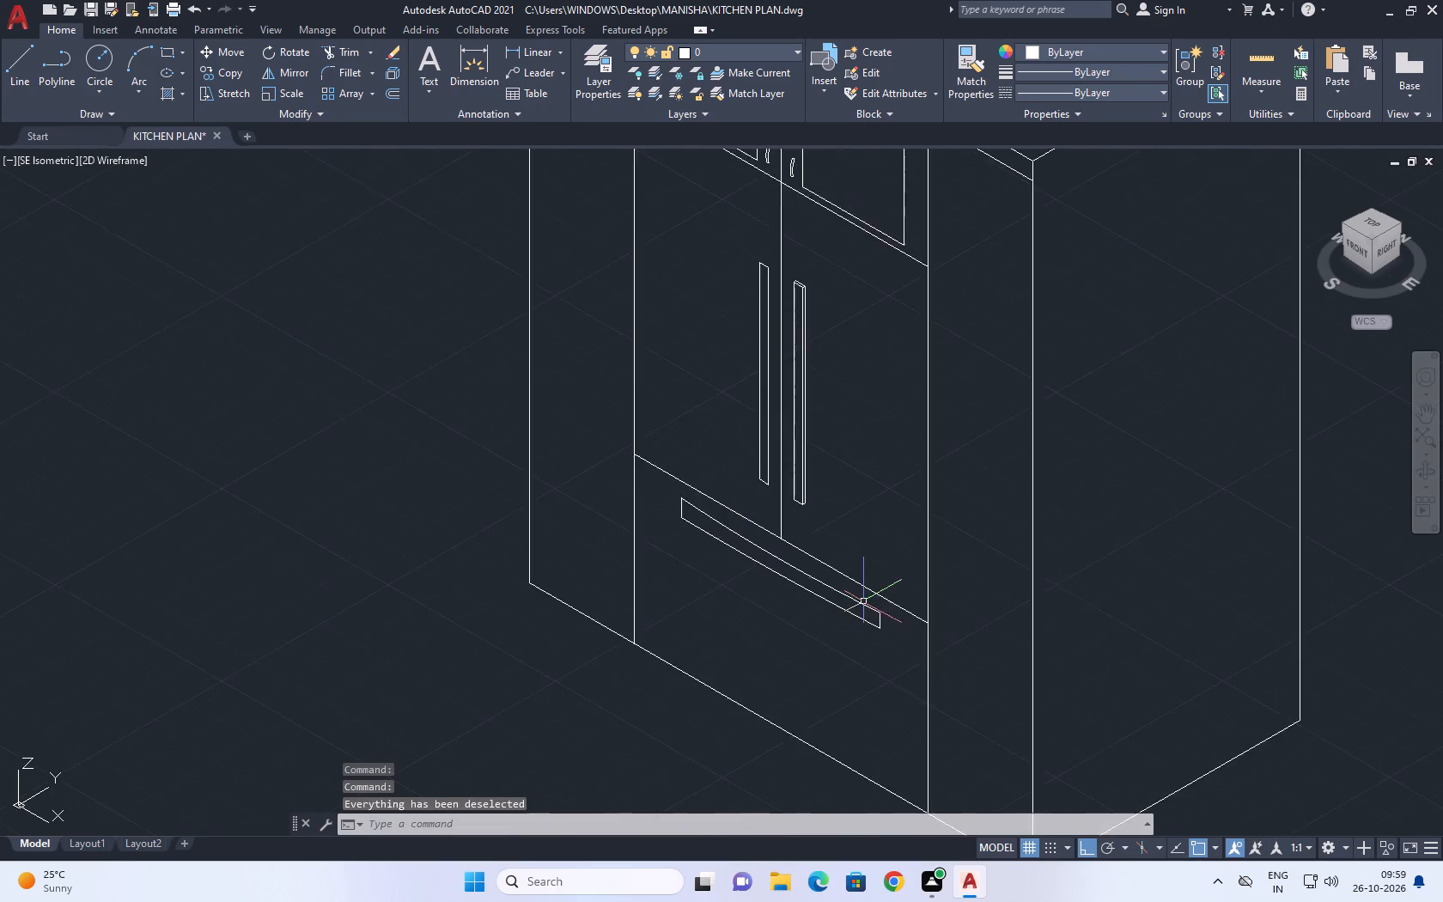
scroll(863, 601, "down", 2)
middle_click_drag(897, 601, 703, 539)
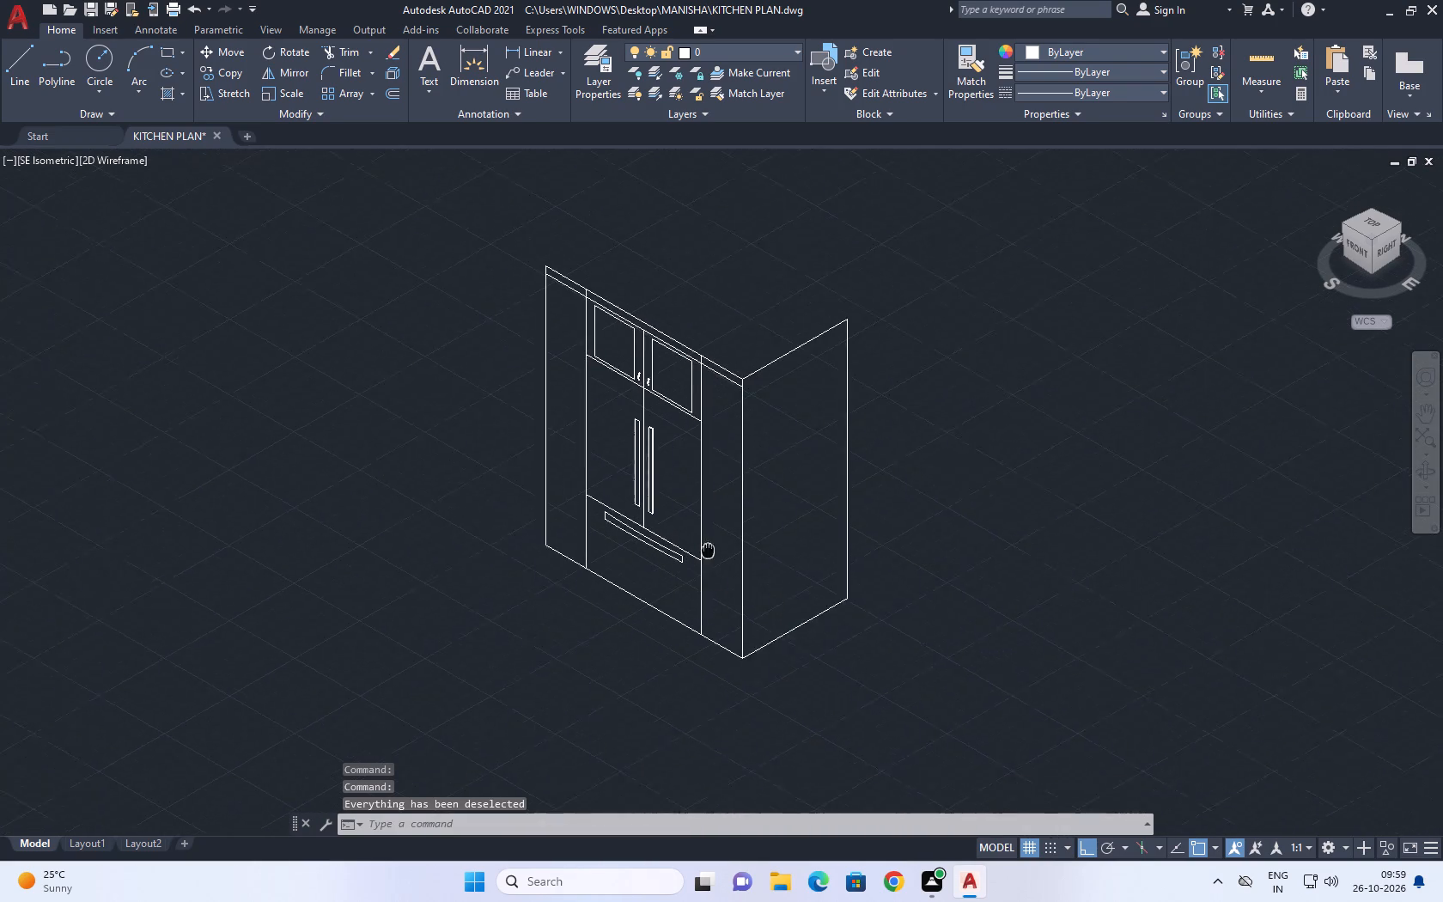
middle_click_drag(703, 539, 696, 508)
scroll(658, 551, "up", 3)
middle_click_drag(687, 557, 696, 559)
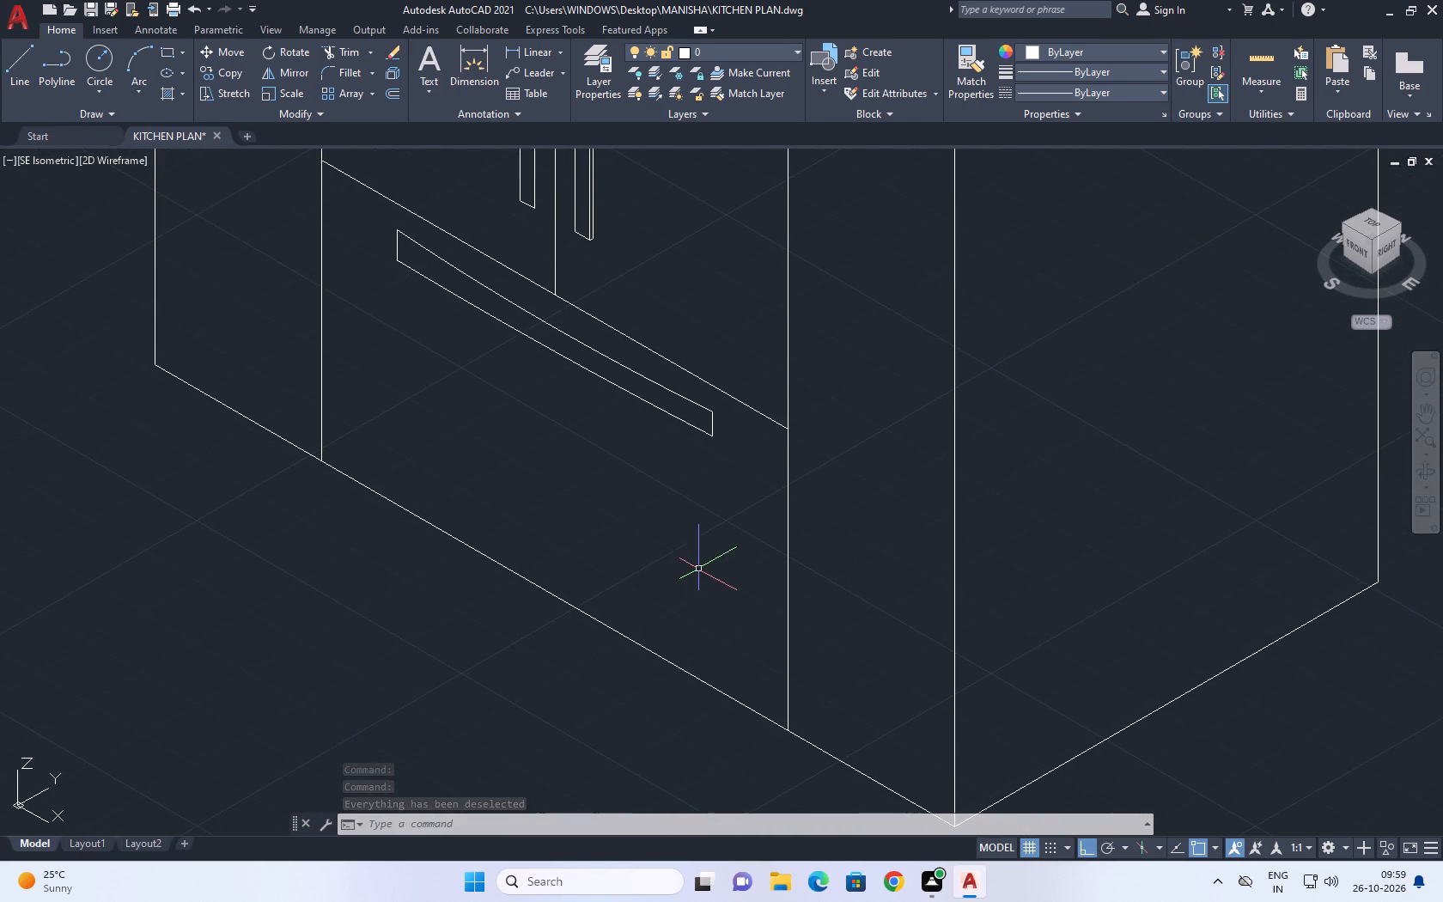
type("L")
key("space")
left_click(320, 444)
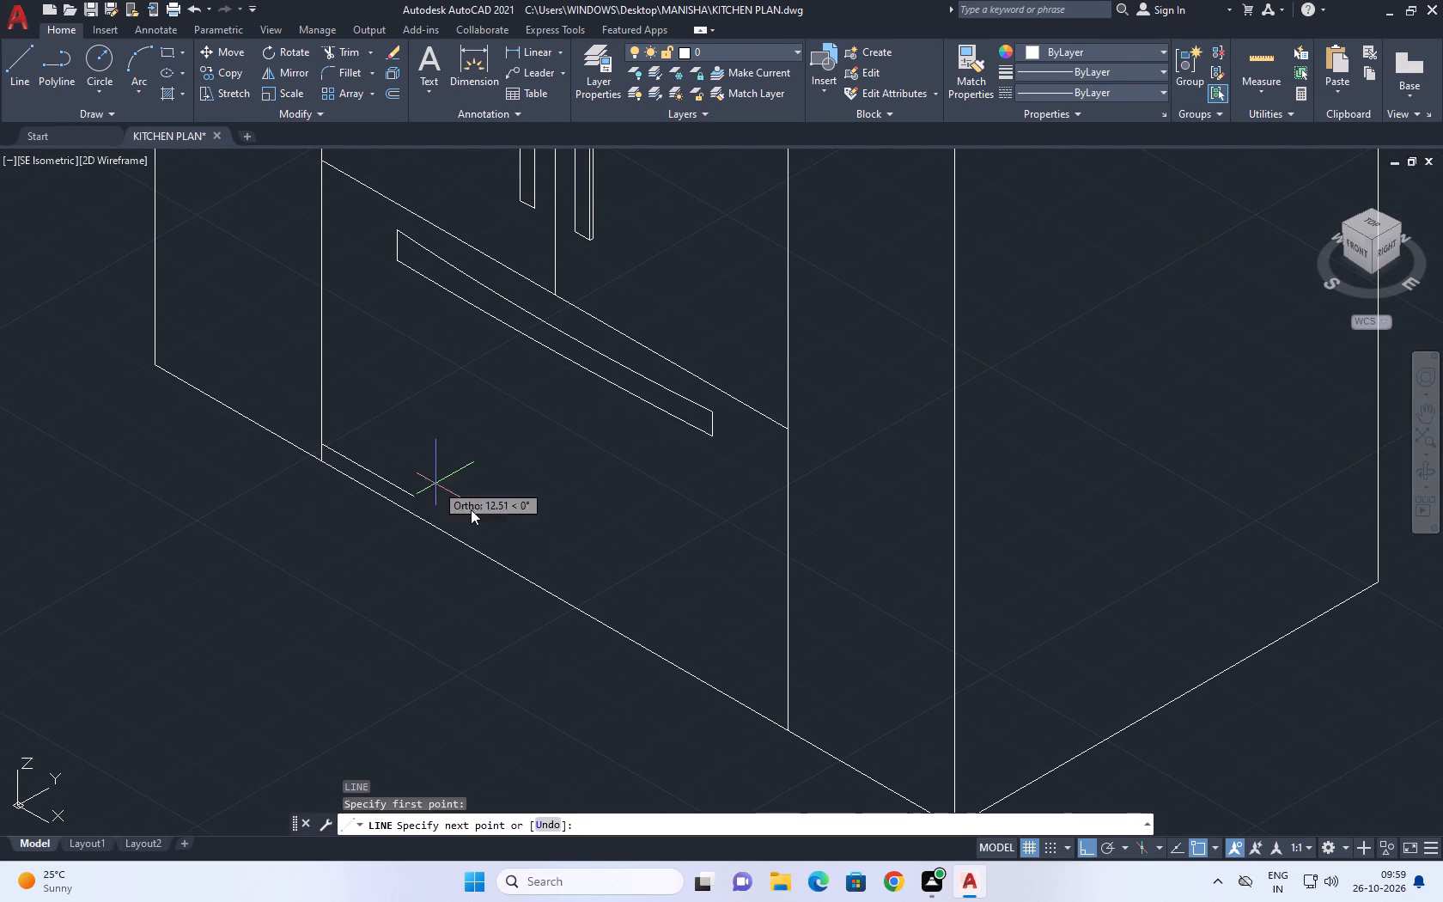
left_click(787, 710)
key("space")
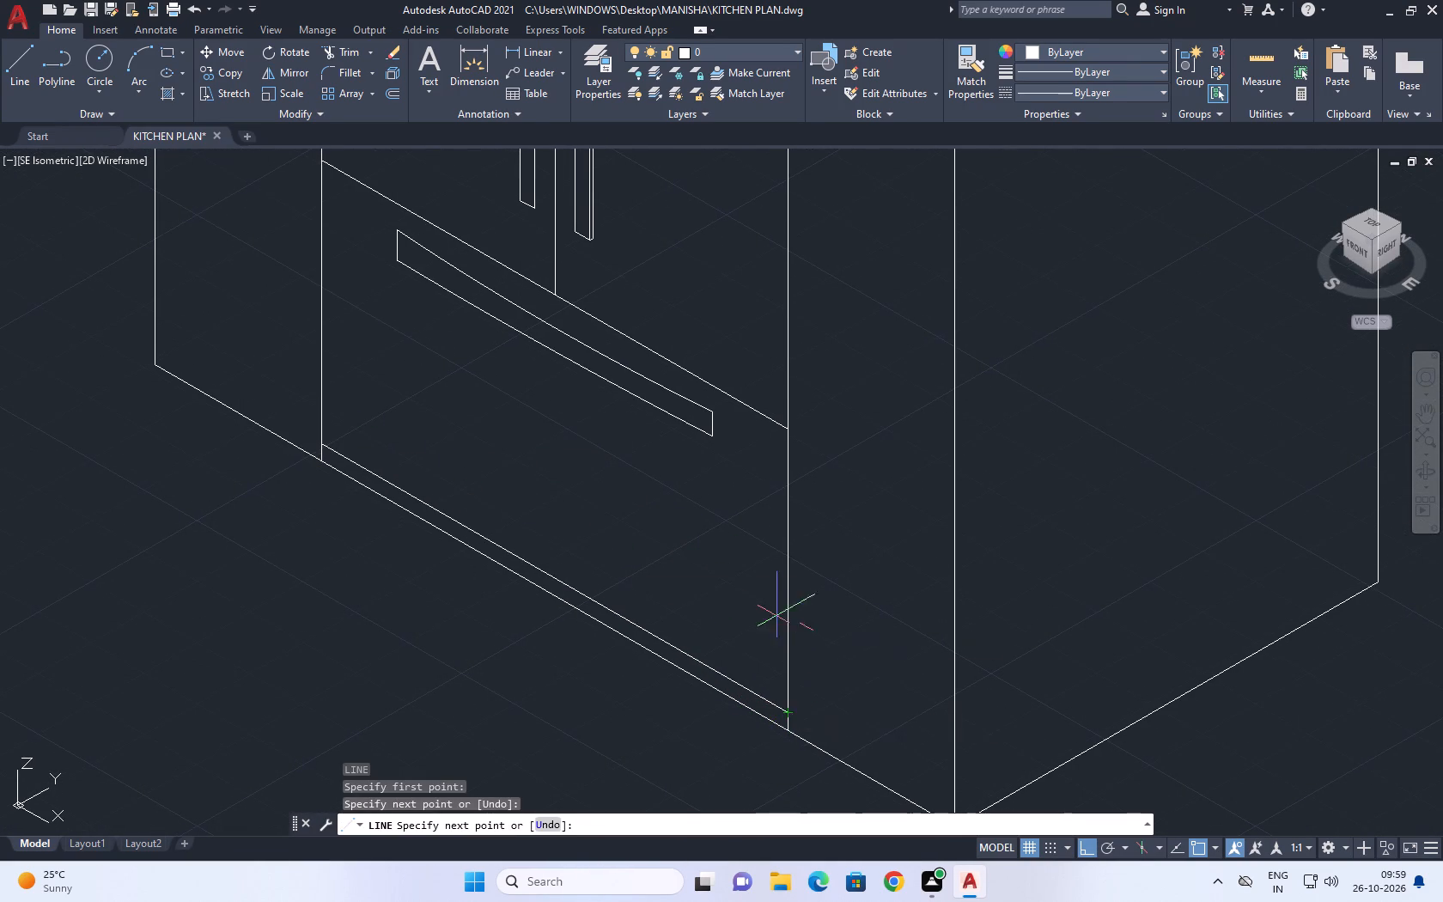
Add a linear dimension along the cabinet's bottom front edge between the drawer front's two vertical edges, offset slightly in front.
scroll(790, 509, "down", 5)
middle_click_drag(780, 518, 638, 490)
scroll(665, 570, "down", 1)
scroll(641, 498, "up", 4)
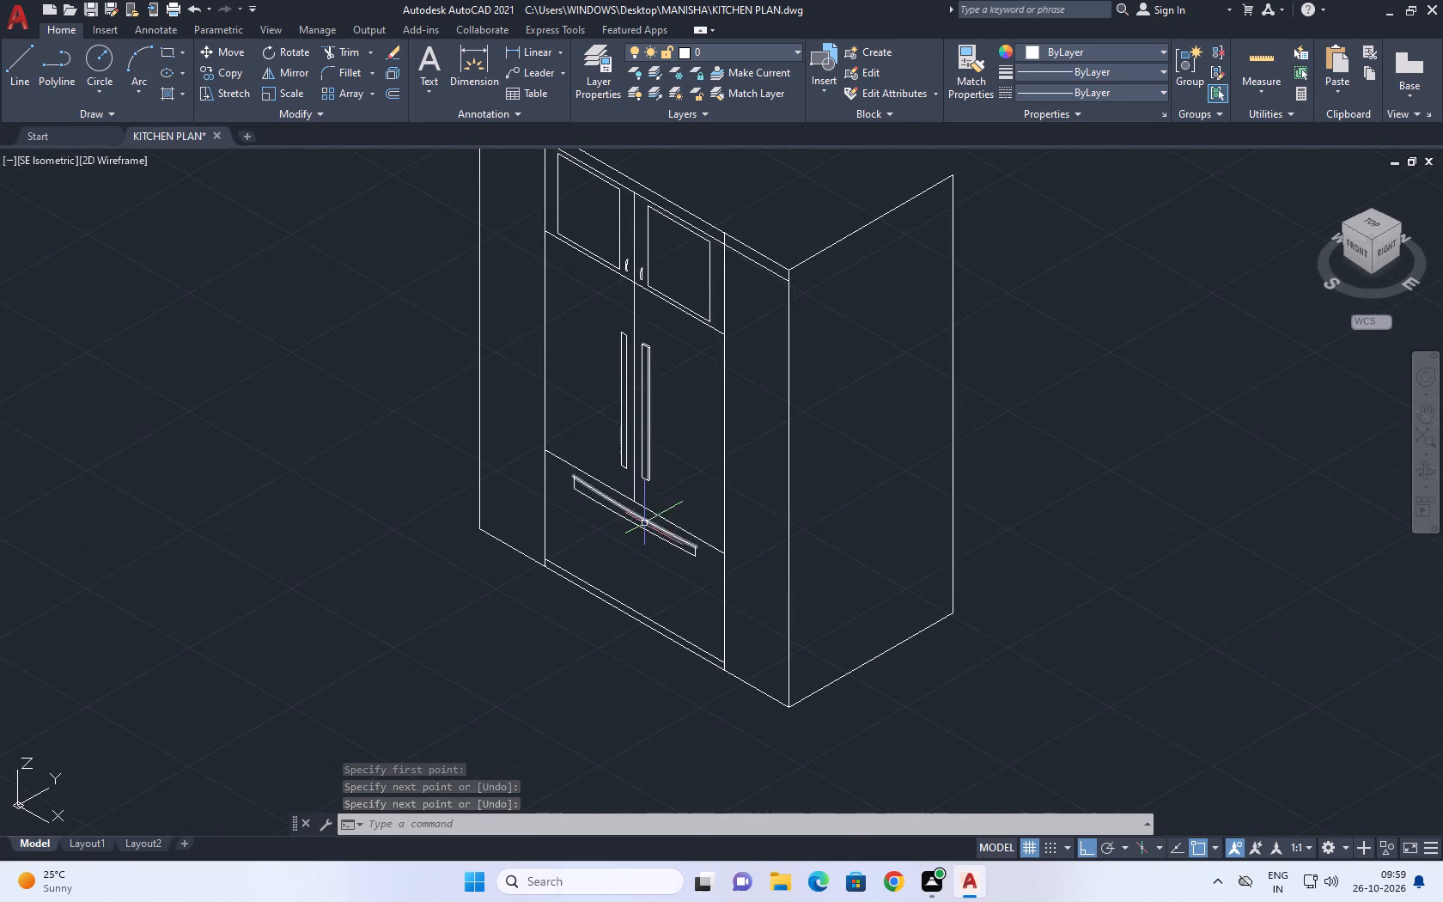
middle_click(661, 548)
left_click(521, 47)
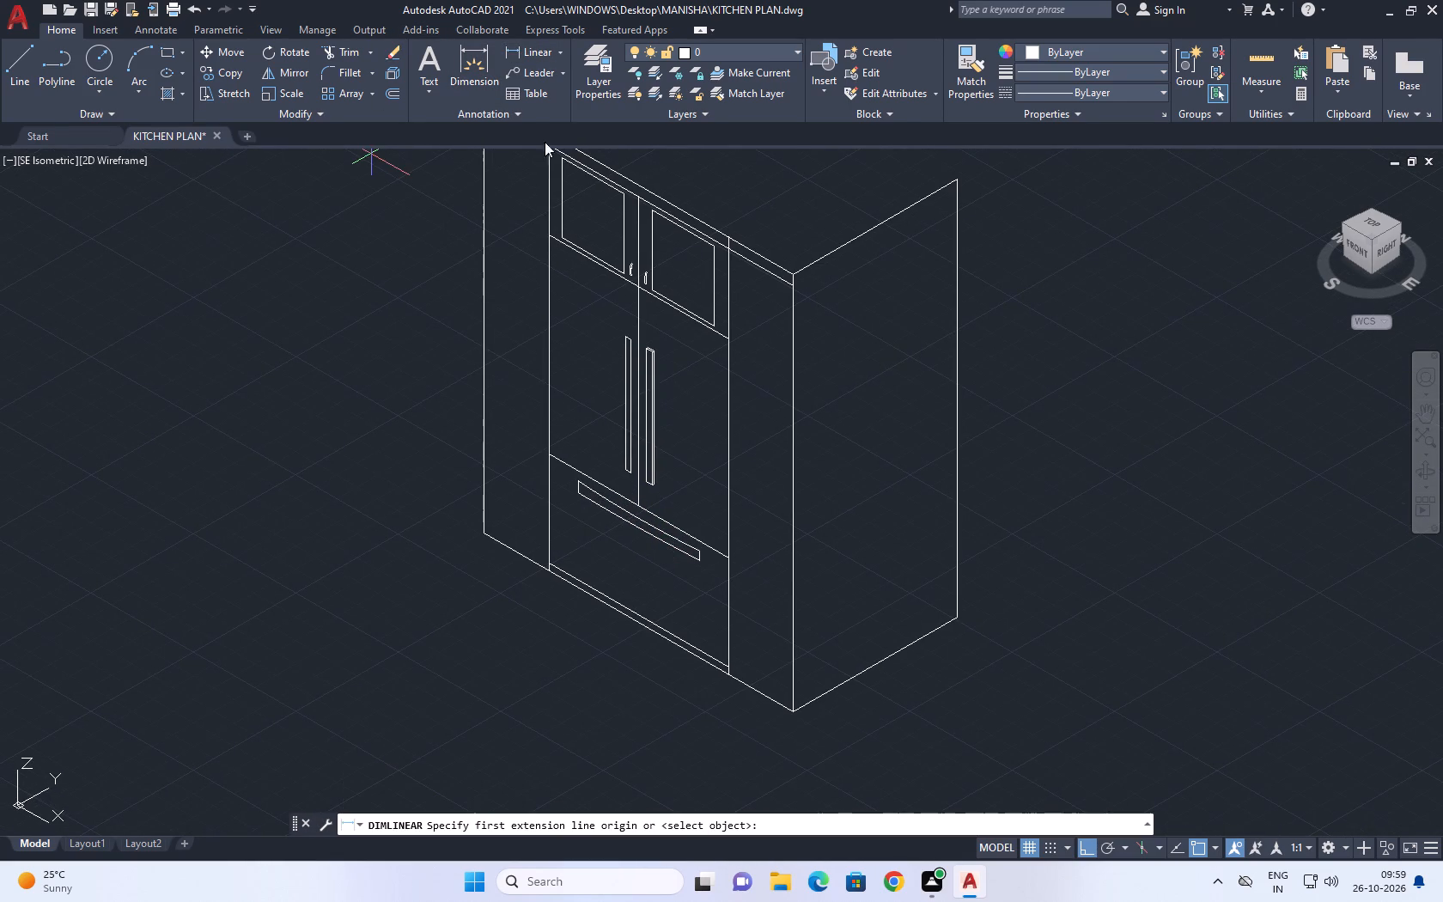
scroll(507, 589, "up", 3)
left_click(594, 519)
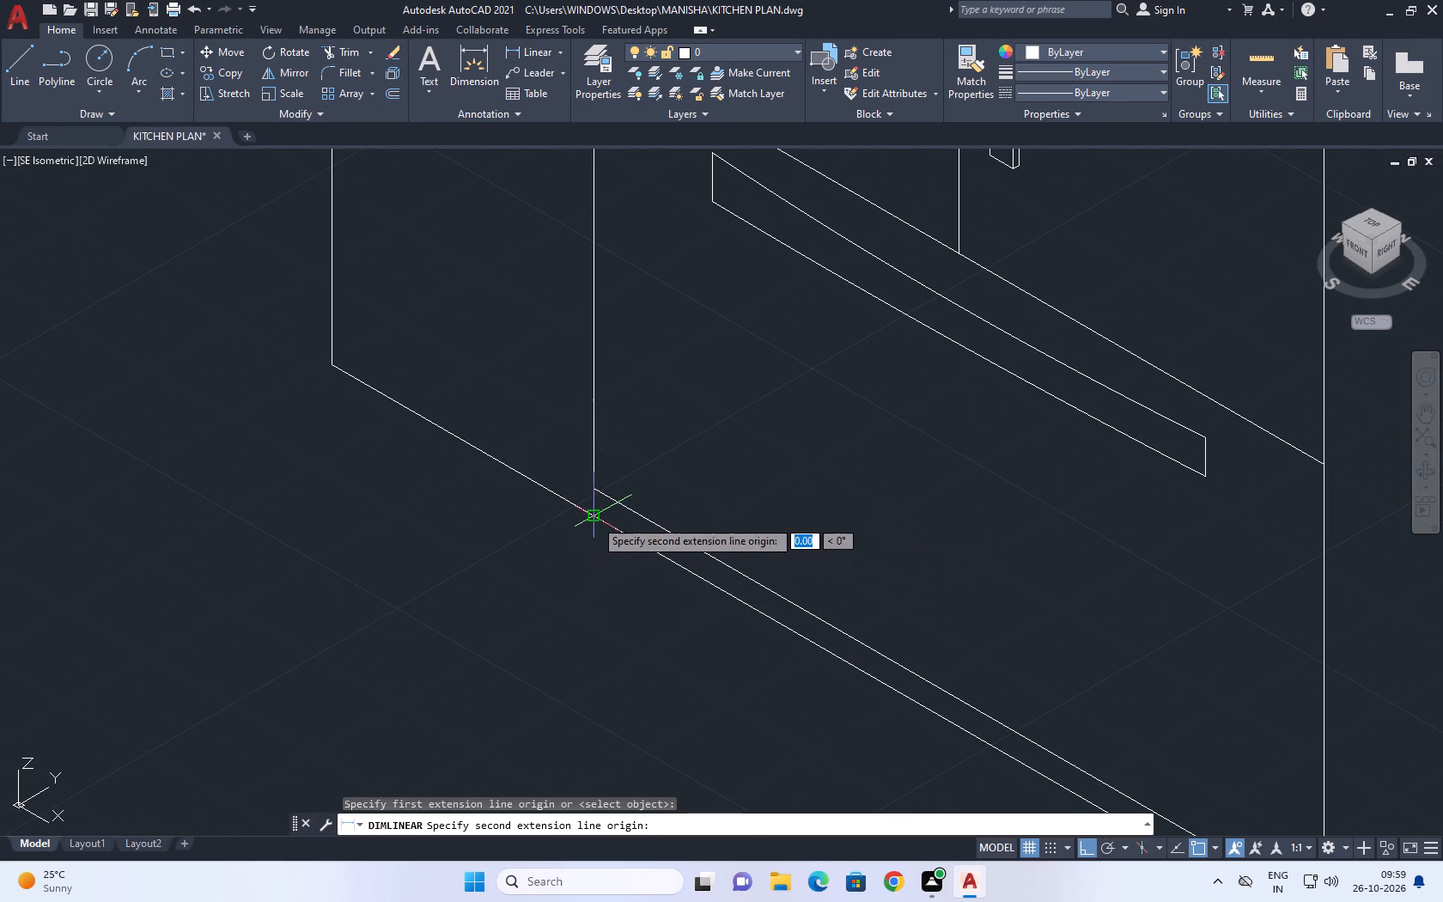
scroll(636, 457, "down", 4)
scroll(742, 545, "up", 4)
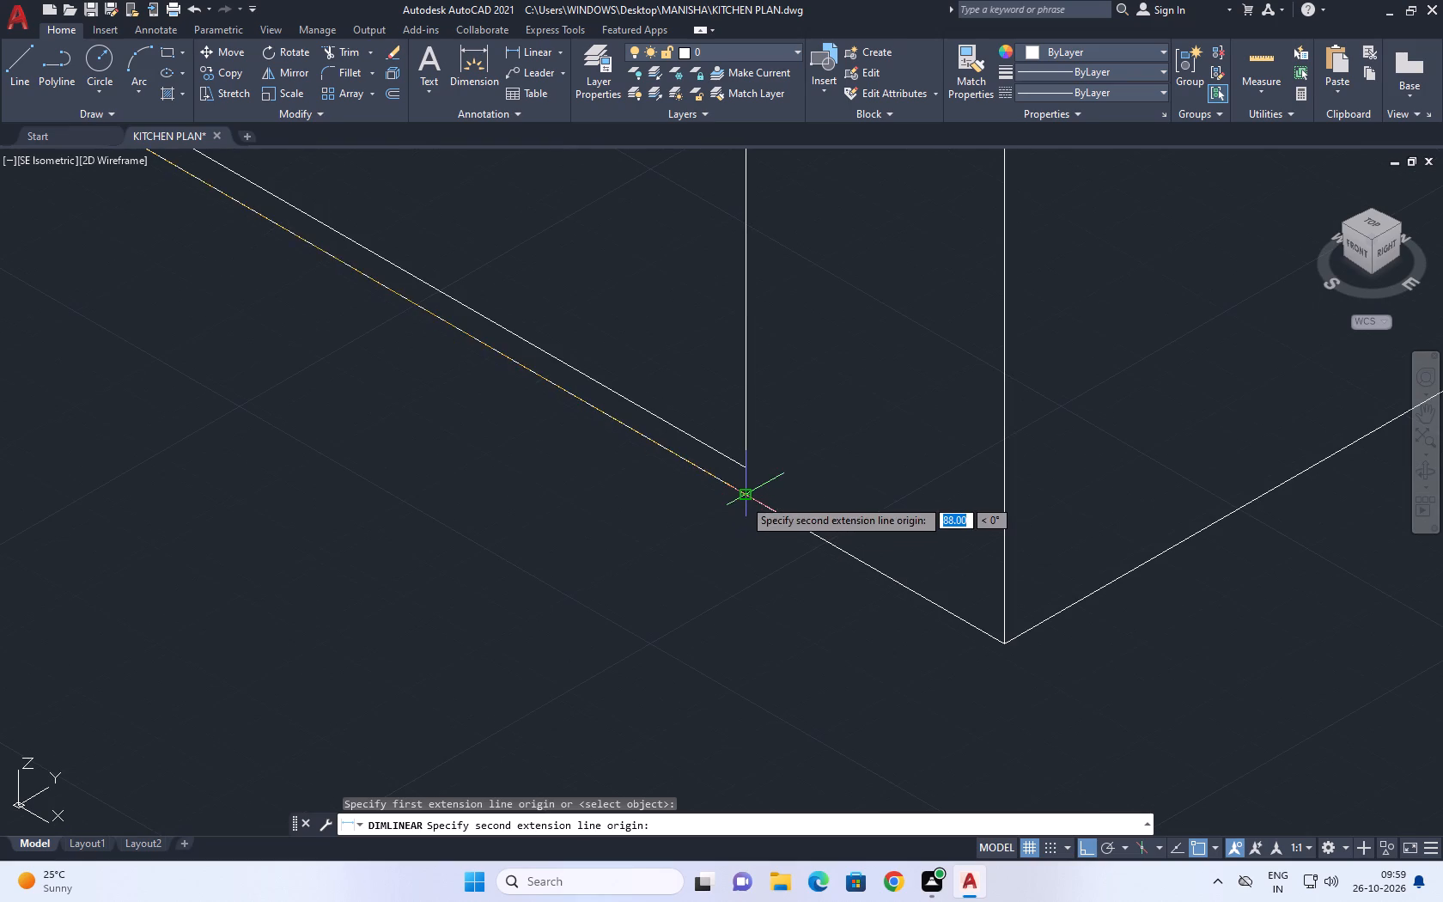
left_click(743, 498)
left_click(726, 537)
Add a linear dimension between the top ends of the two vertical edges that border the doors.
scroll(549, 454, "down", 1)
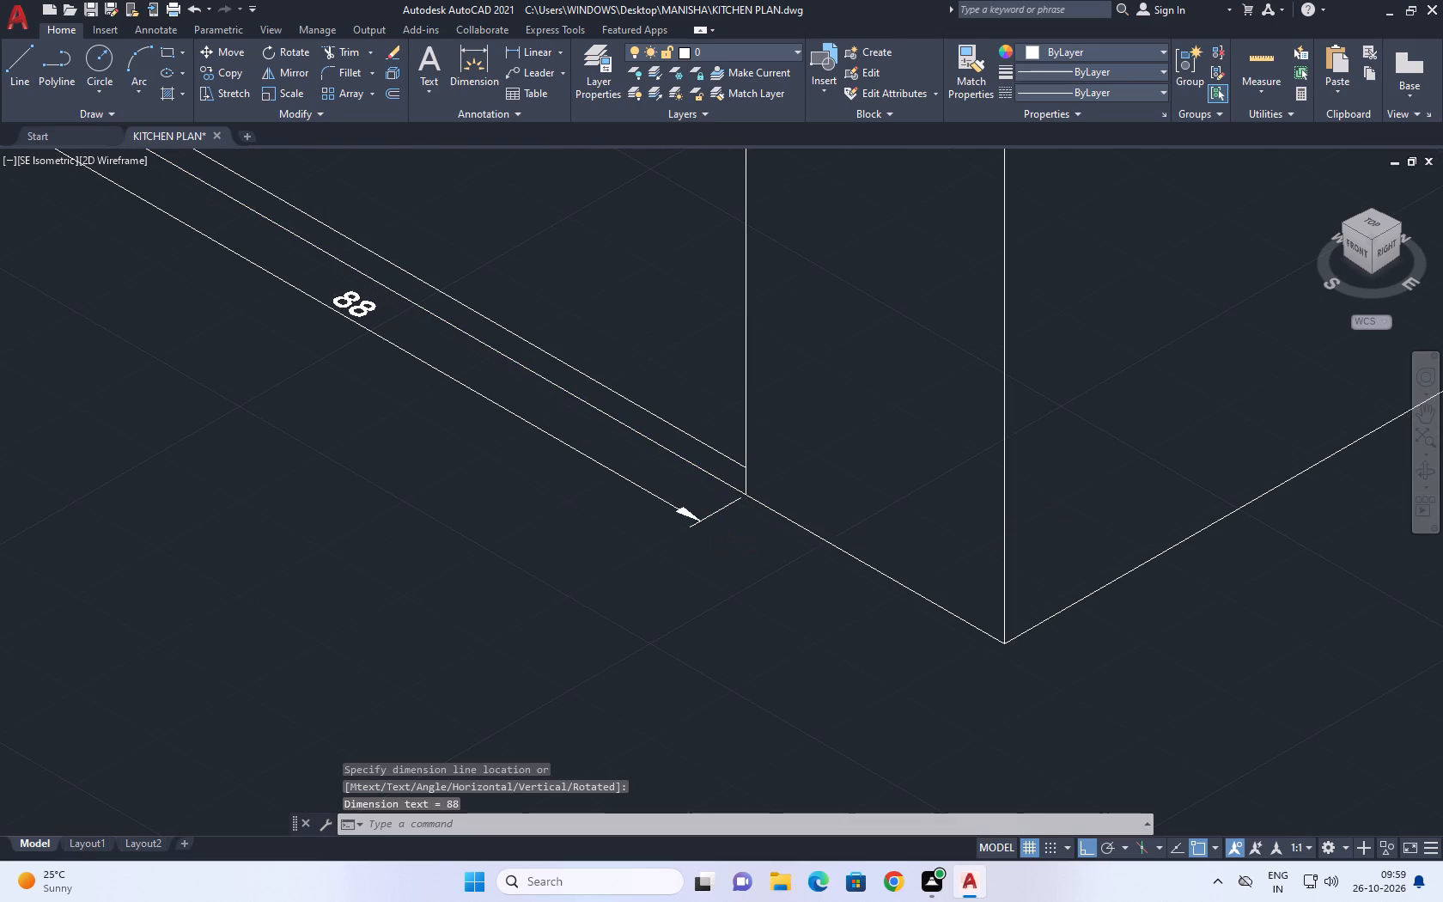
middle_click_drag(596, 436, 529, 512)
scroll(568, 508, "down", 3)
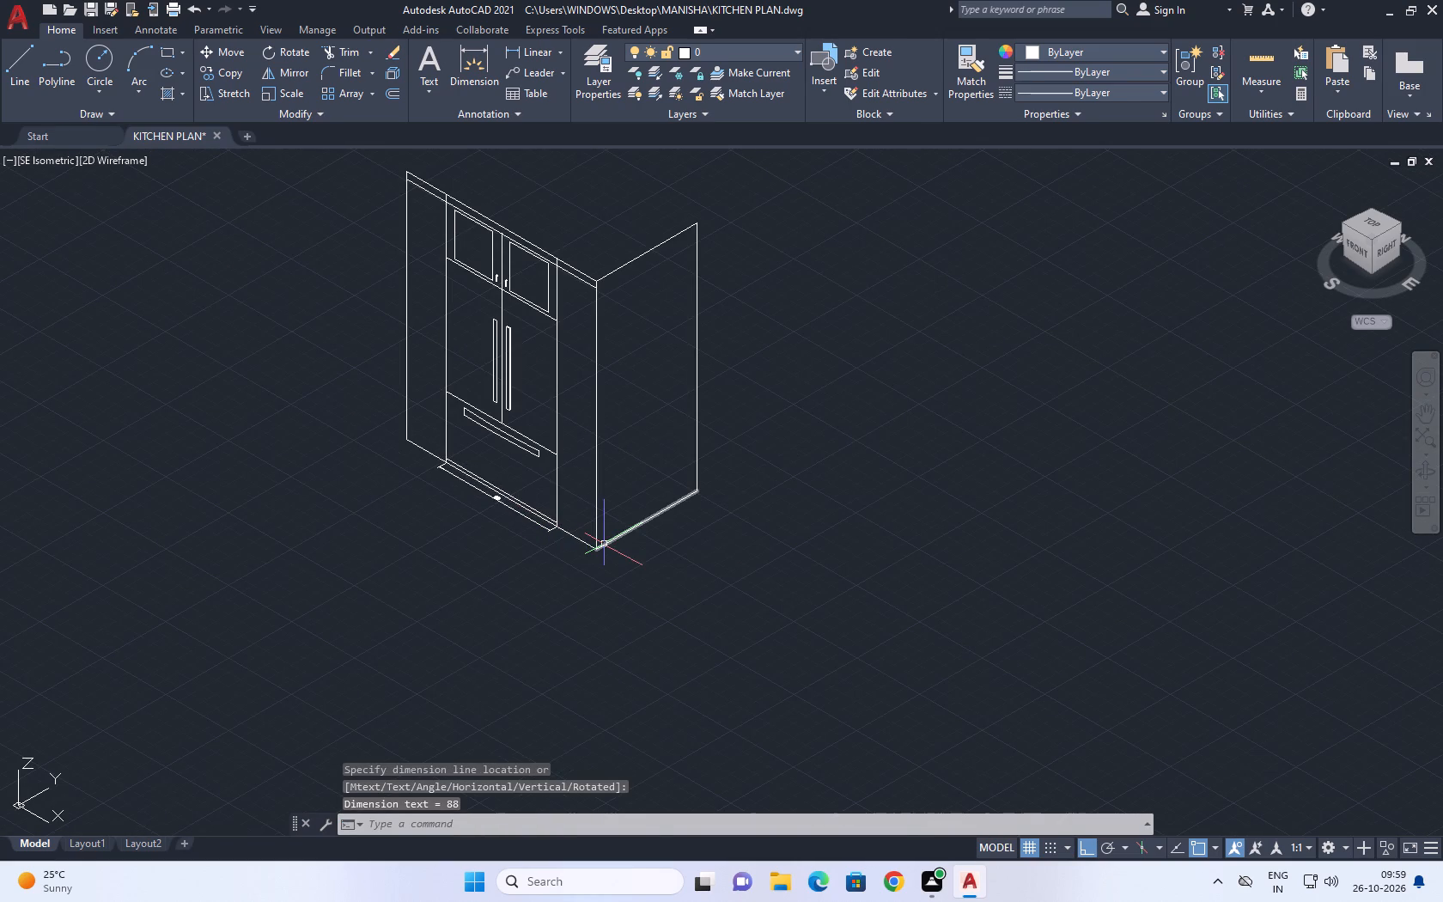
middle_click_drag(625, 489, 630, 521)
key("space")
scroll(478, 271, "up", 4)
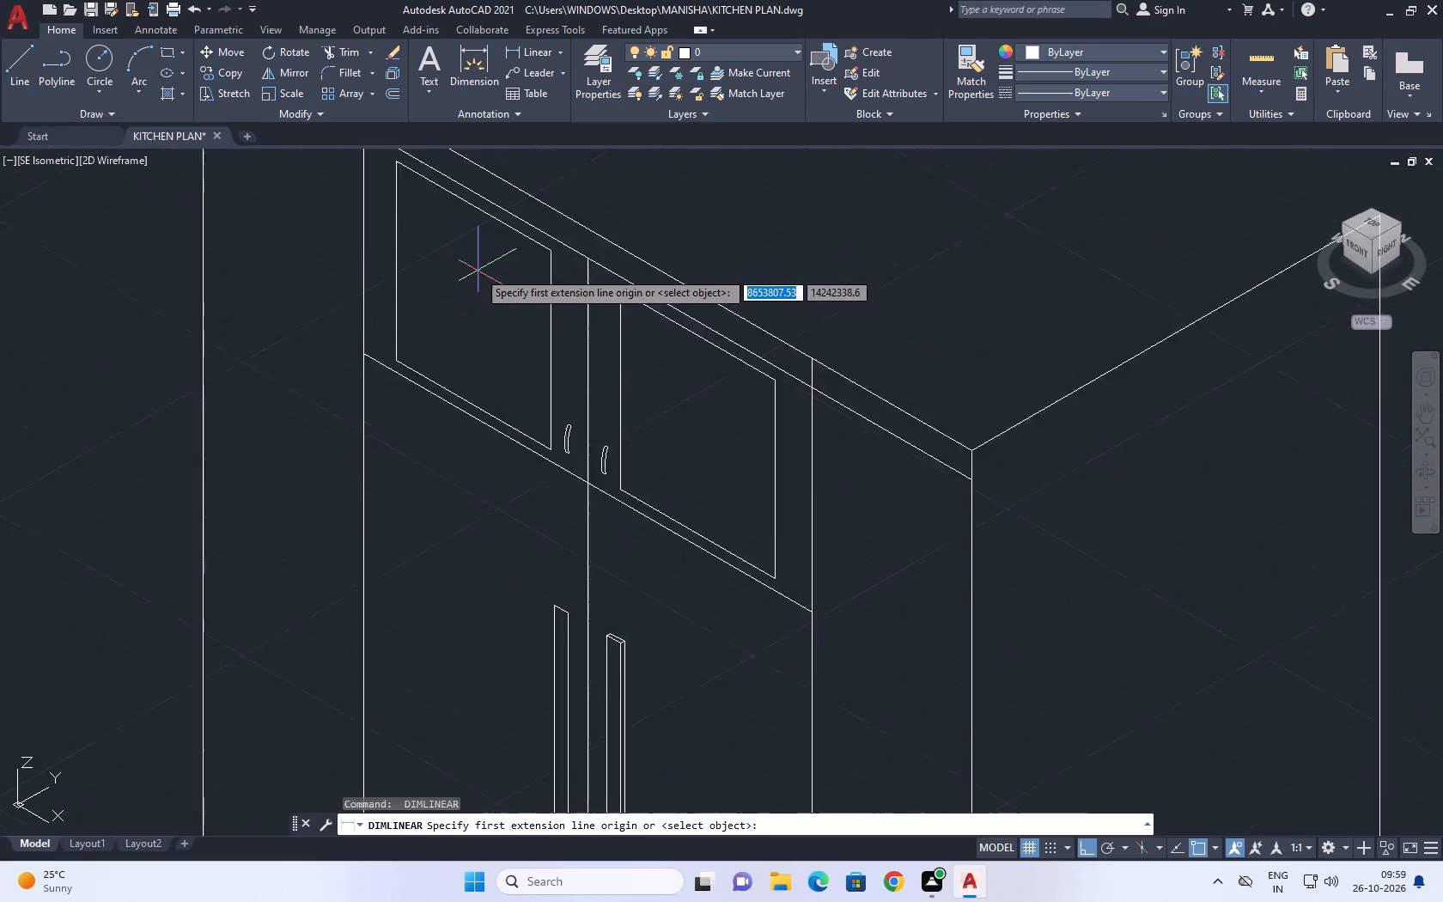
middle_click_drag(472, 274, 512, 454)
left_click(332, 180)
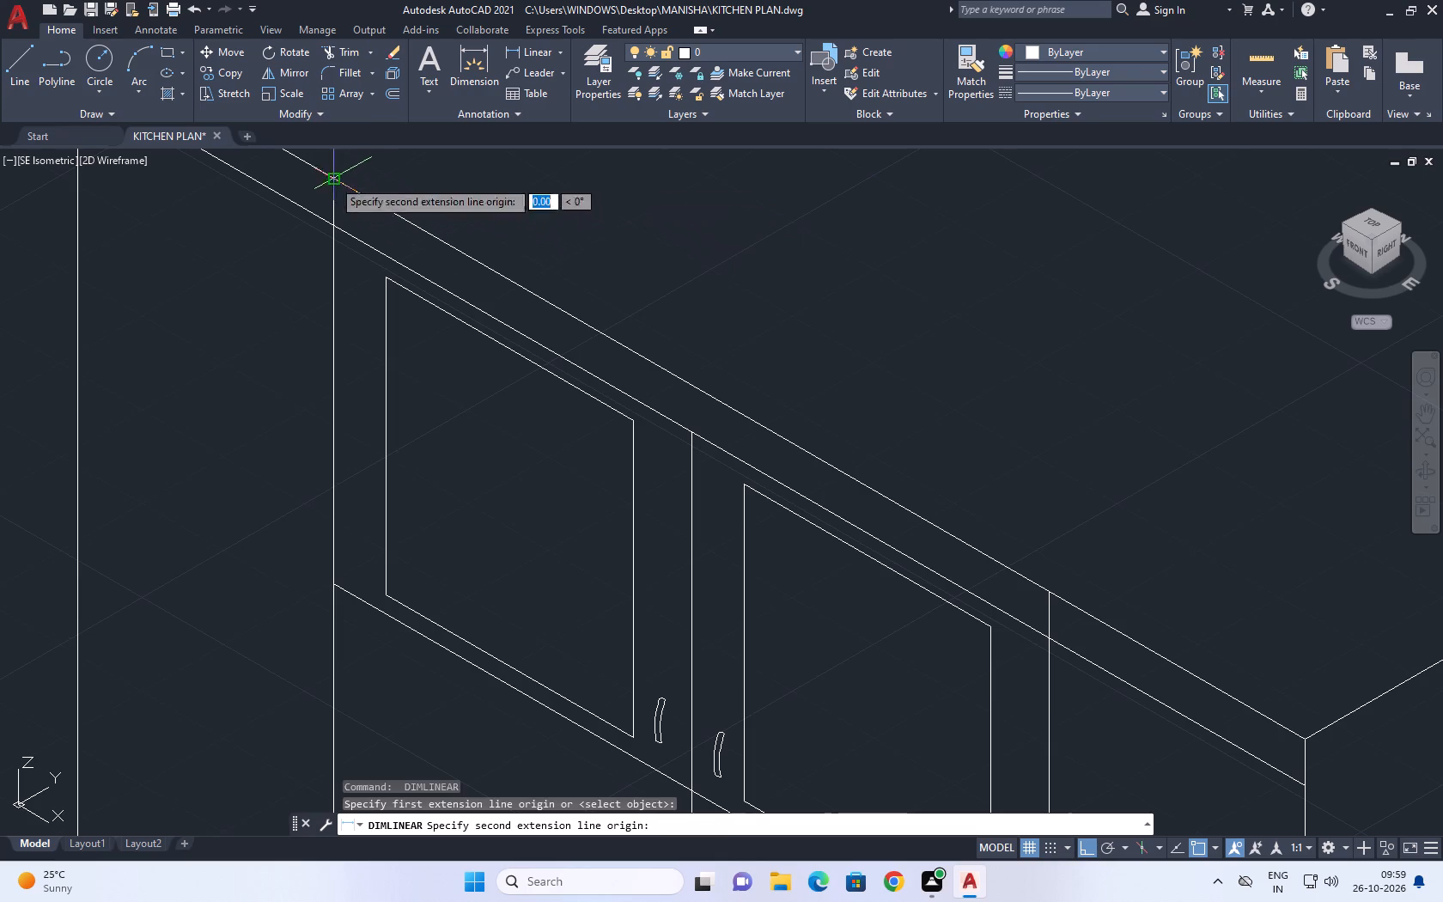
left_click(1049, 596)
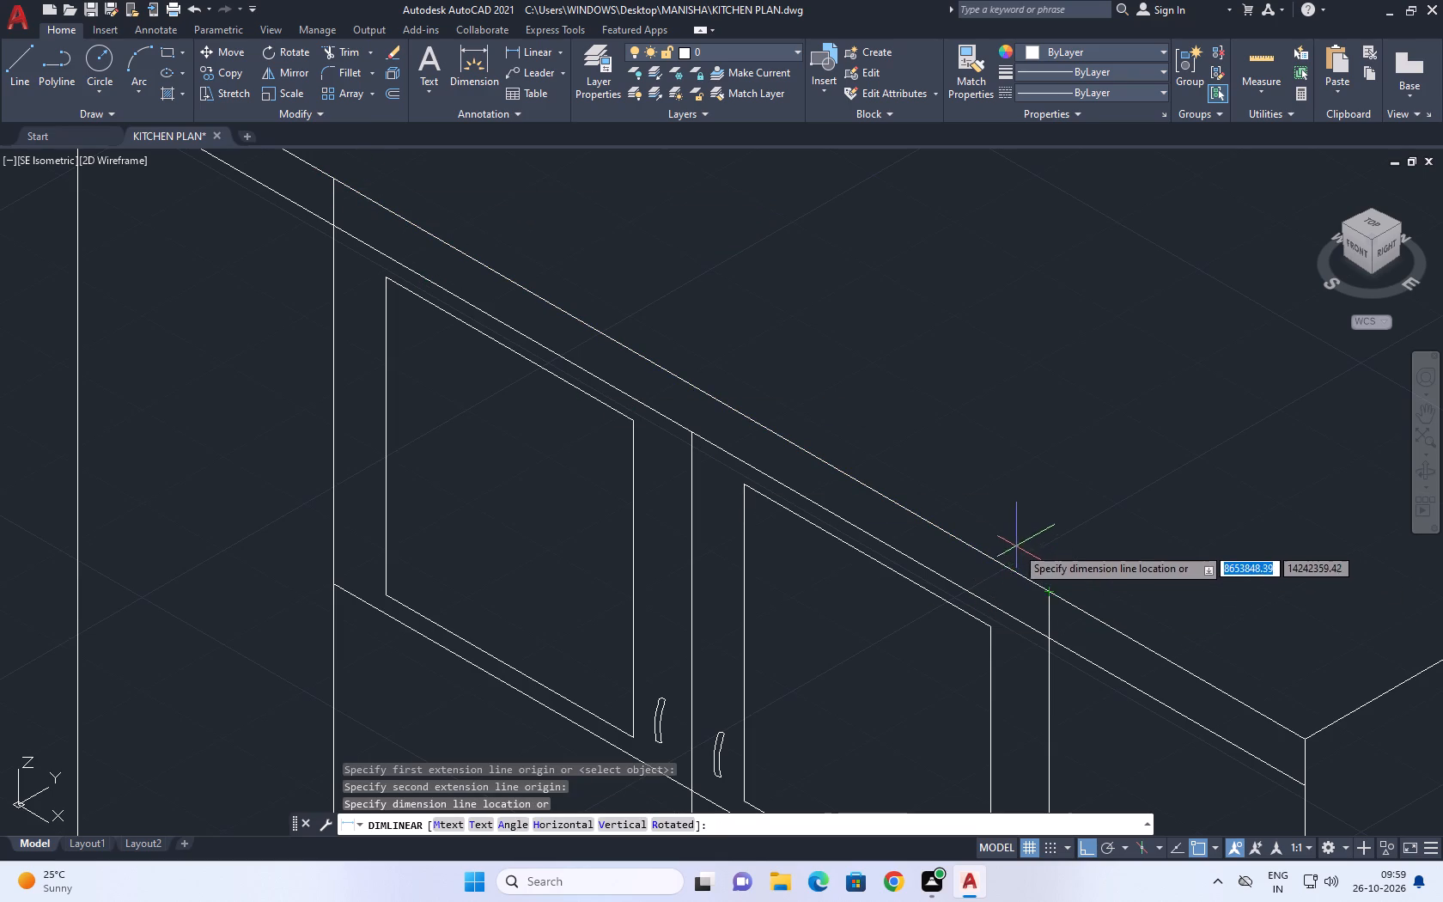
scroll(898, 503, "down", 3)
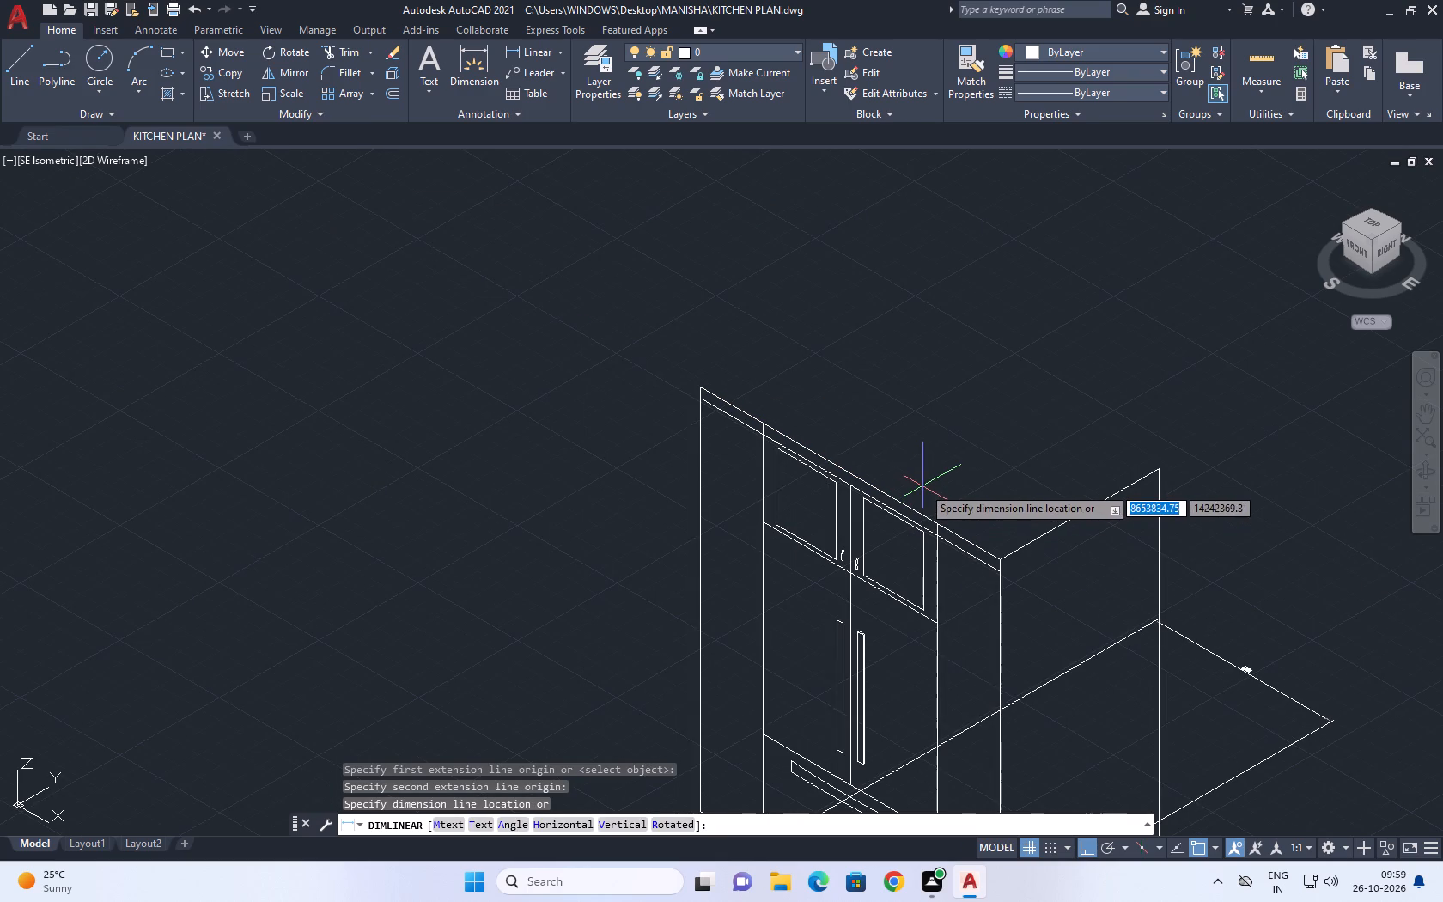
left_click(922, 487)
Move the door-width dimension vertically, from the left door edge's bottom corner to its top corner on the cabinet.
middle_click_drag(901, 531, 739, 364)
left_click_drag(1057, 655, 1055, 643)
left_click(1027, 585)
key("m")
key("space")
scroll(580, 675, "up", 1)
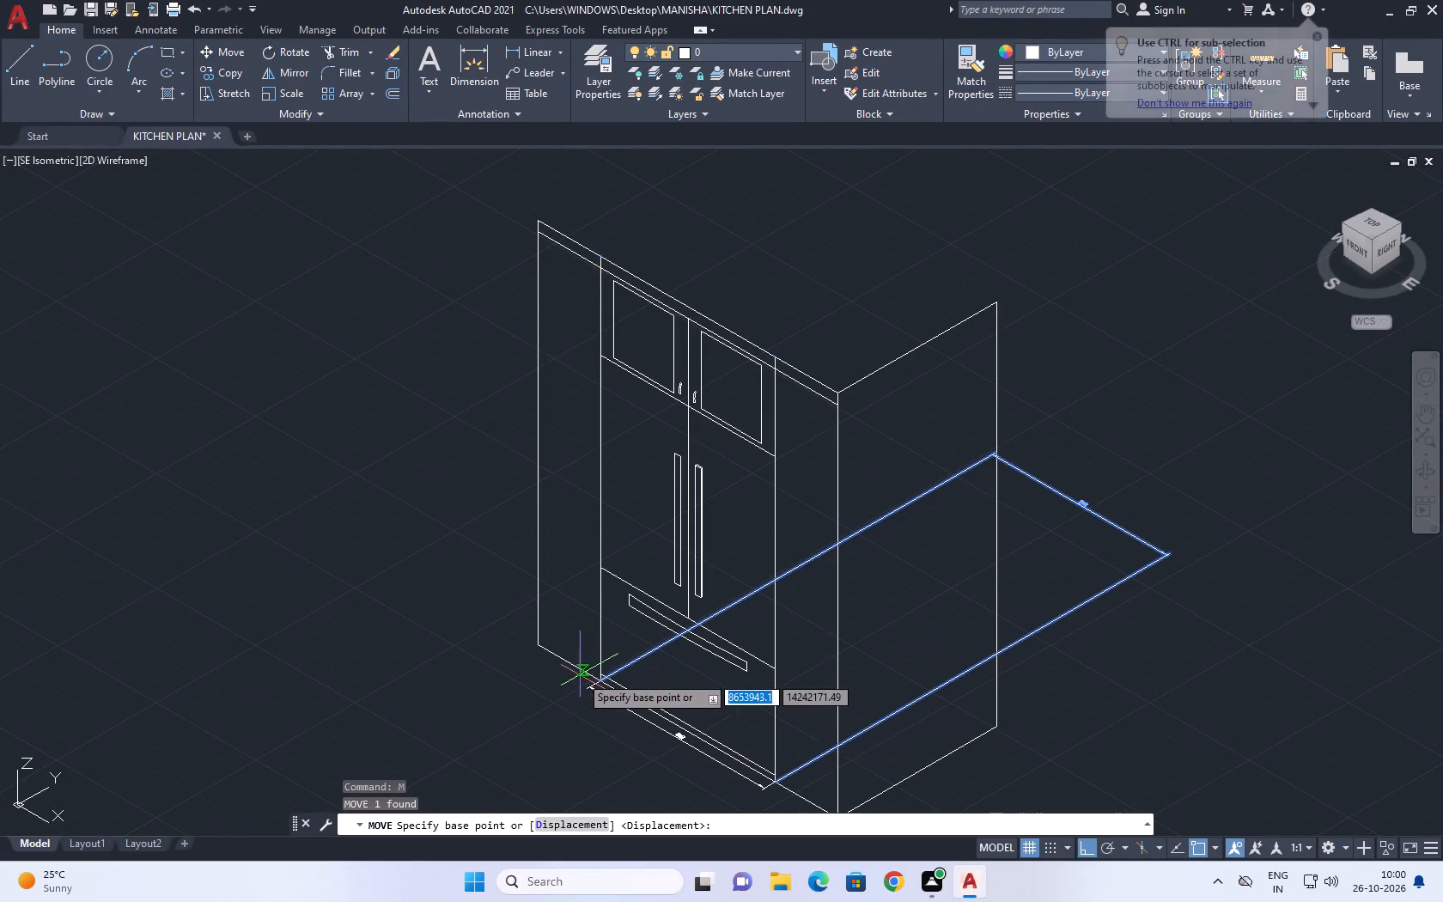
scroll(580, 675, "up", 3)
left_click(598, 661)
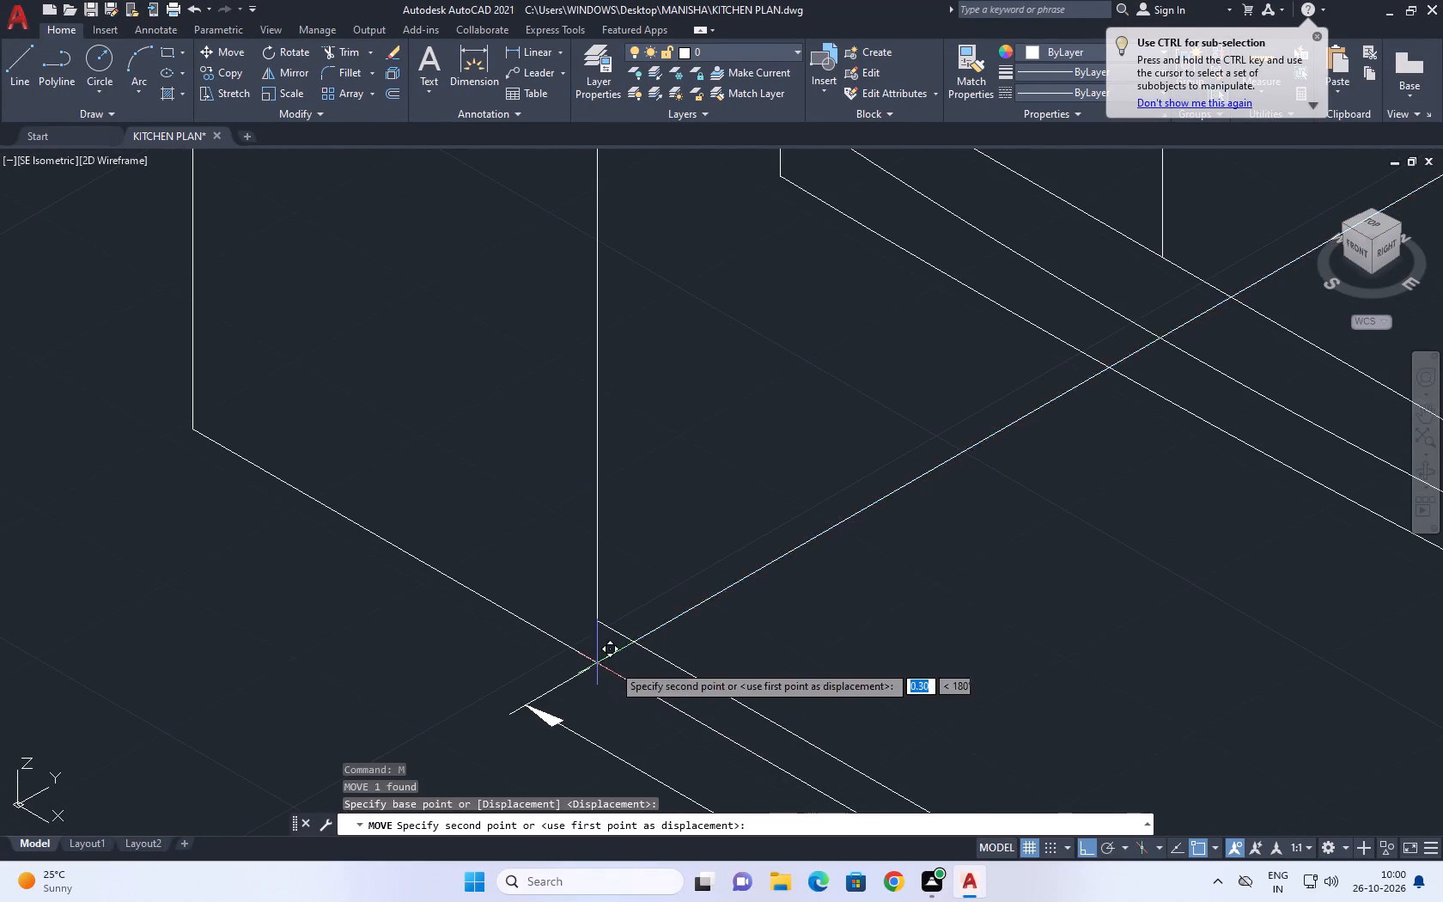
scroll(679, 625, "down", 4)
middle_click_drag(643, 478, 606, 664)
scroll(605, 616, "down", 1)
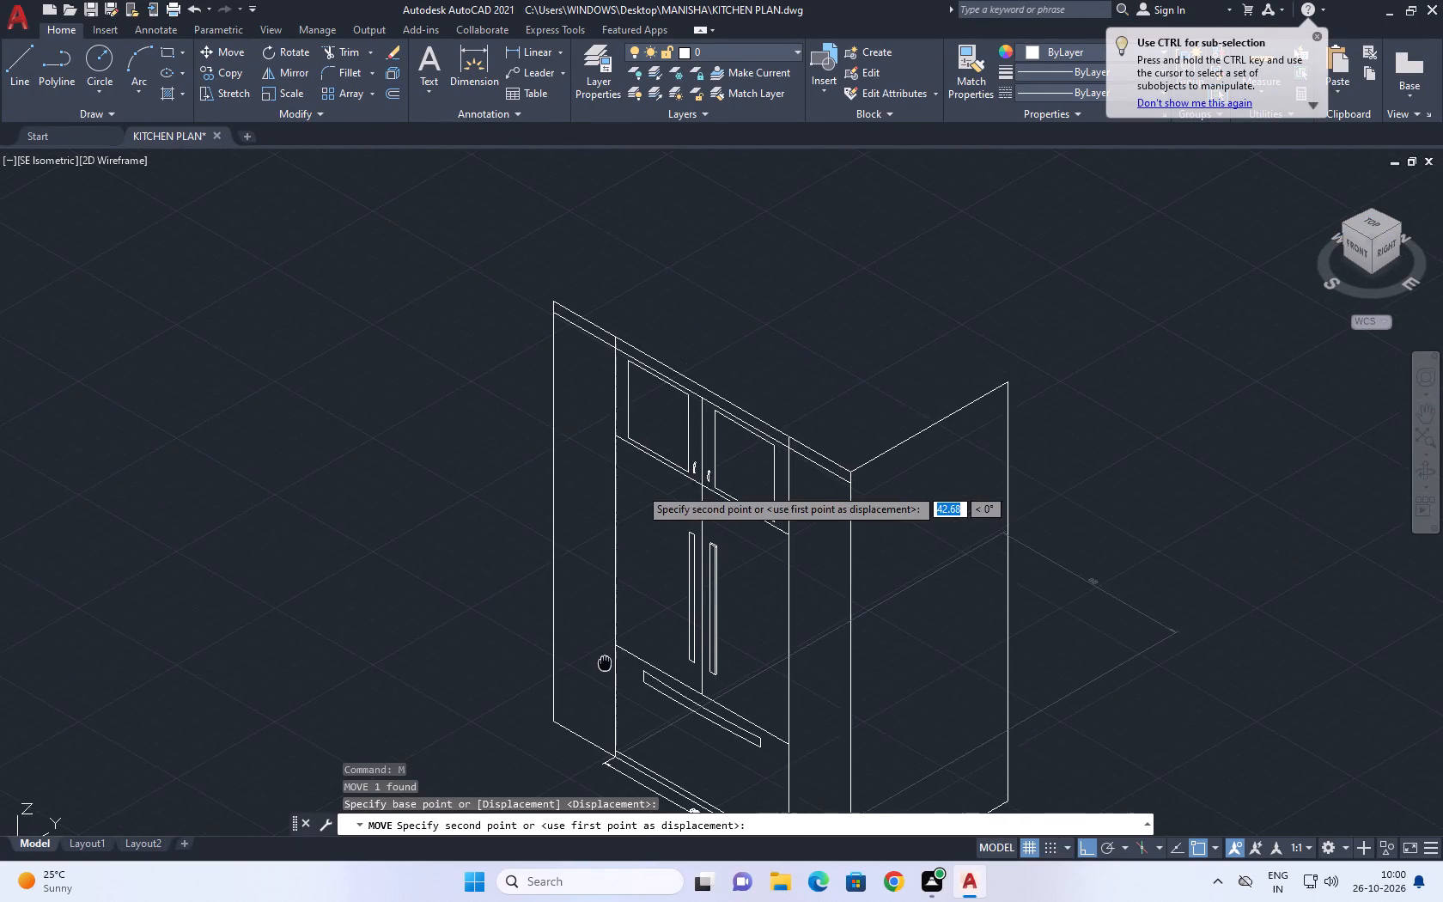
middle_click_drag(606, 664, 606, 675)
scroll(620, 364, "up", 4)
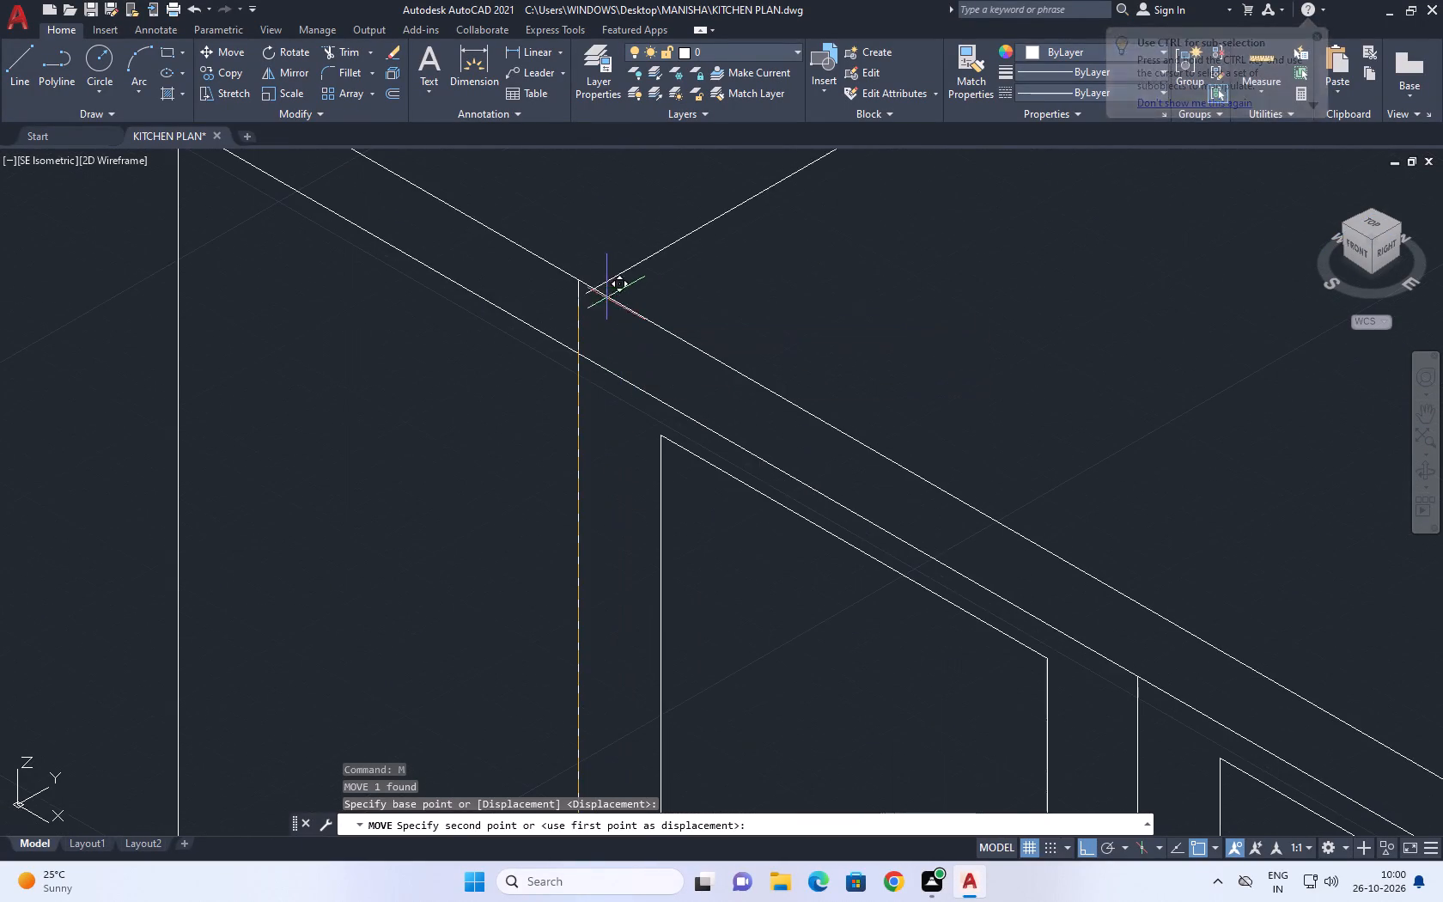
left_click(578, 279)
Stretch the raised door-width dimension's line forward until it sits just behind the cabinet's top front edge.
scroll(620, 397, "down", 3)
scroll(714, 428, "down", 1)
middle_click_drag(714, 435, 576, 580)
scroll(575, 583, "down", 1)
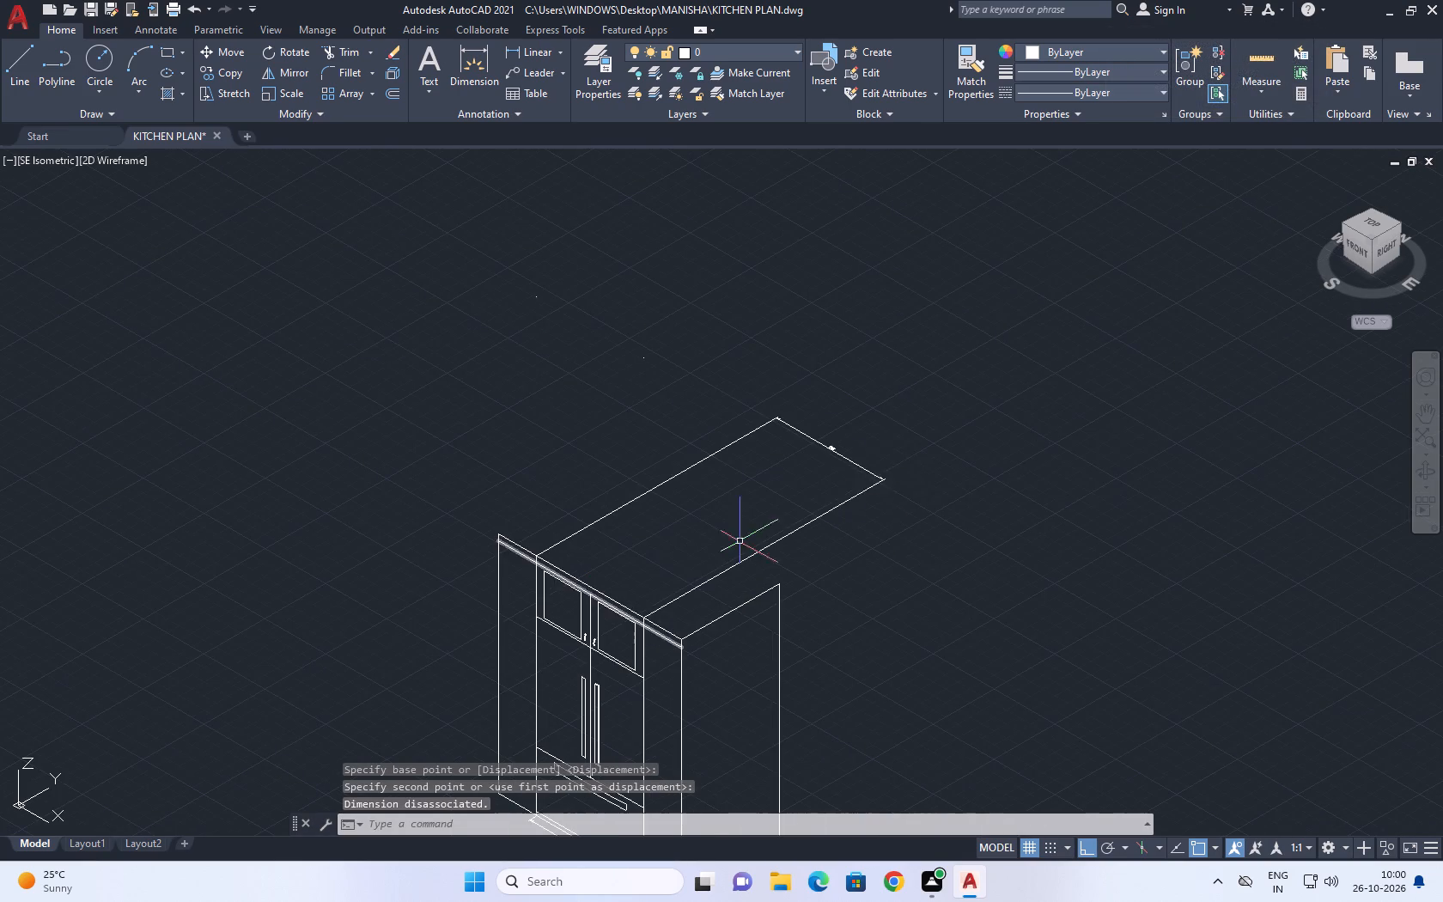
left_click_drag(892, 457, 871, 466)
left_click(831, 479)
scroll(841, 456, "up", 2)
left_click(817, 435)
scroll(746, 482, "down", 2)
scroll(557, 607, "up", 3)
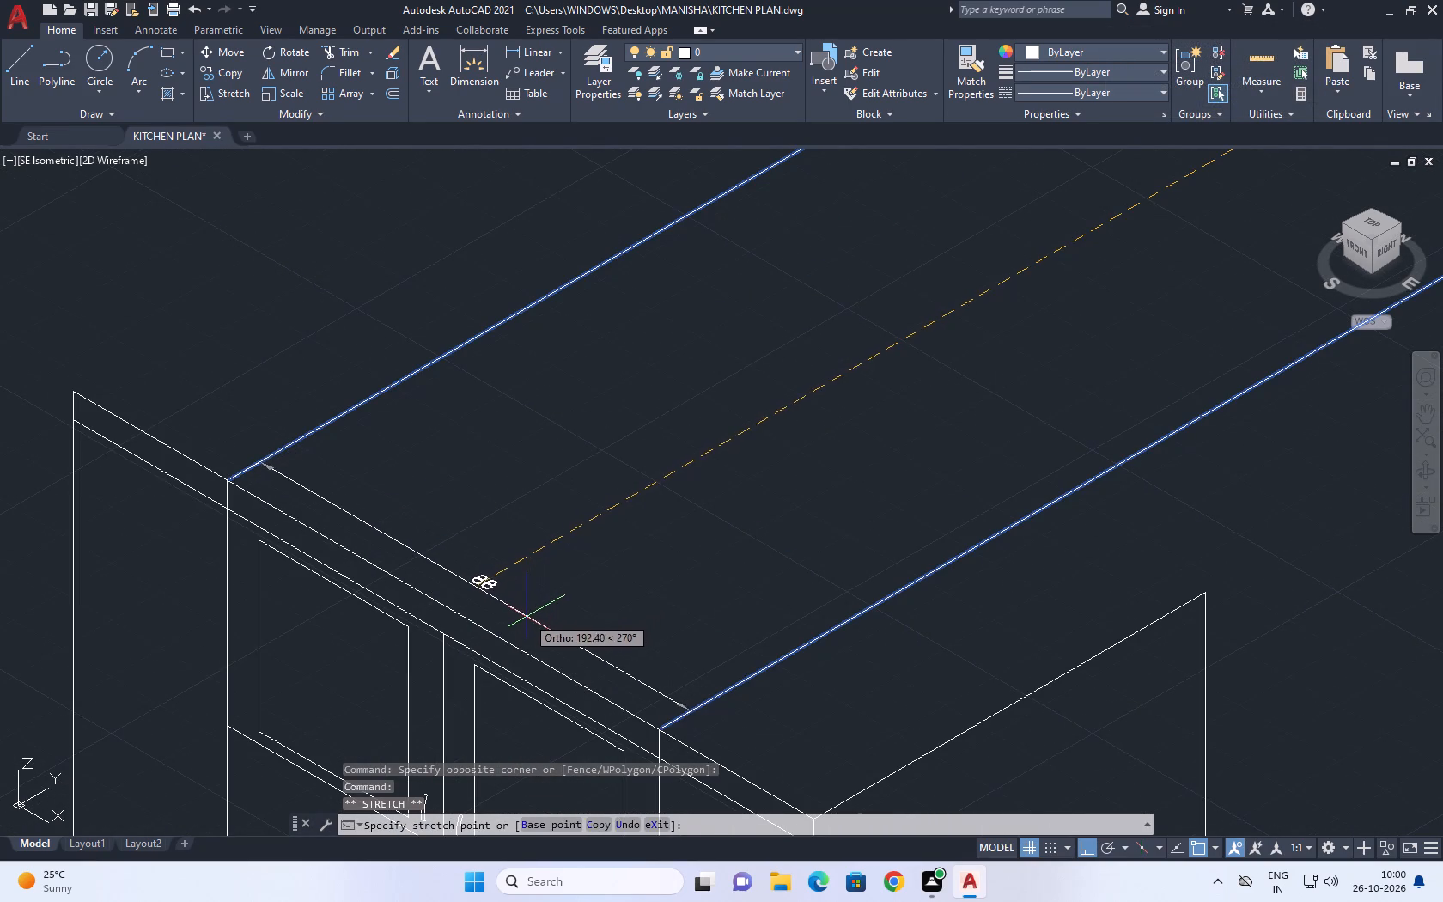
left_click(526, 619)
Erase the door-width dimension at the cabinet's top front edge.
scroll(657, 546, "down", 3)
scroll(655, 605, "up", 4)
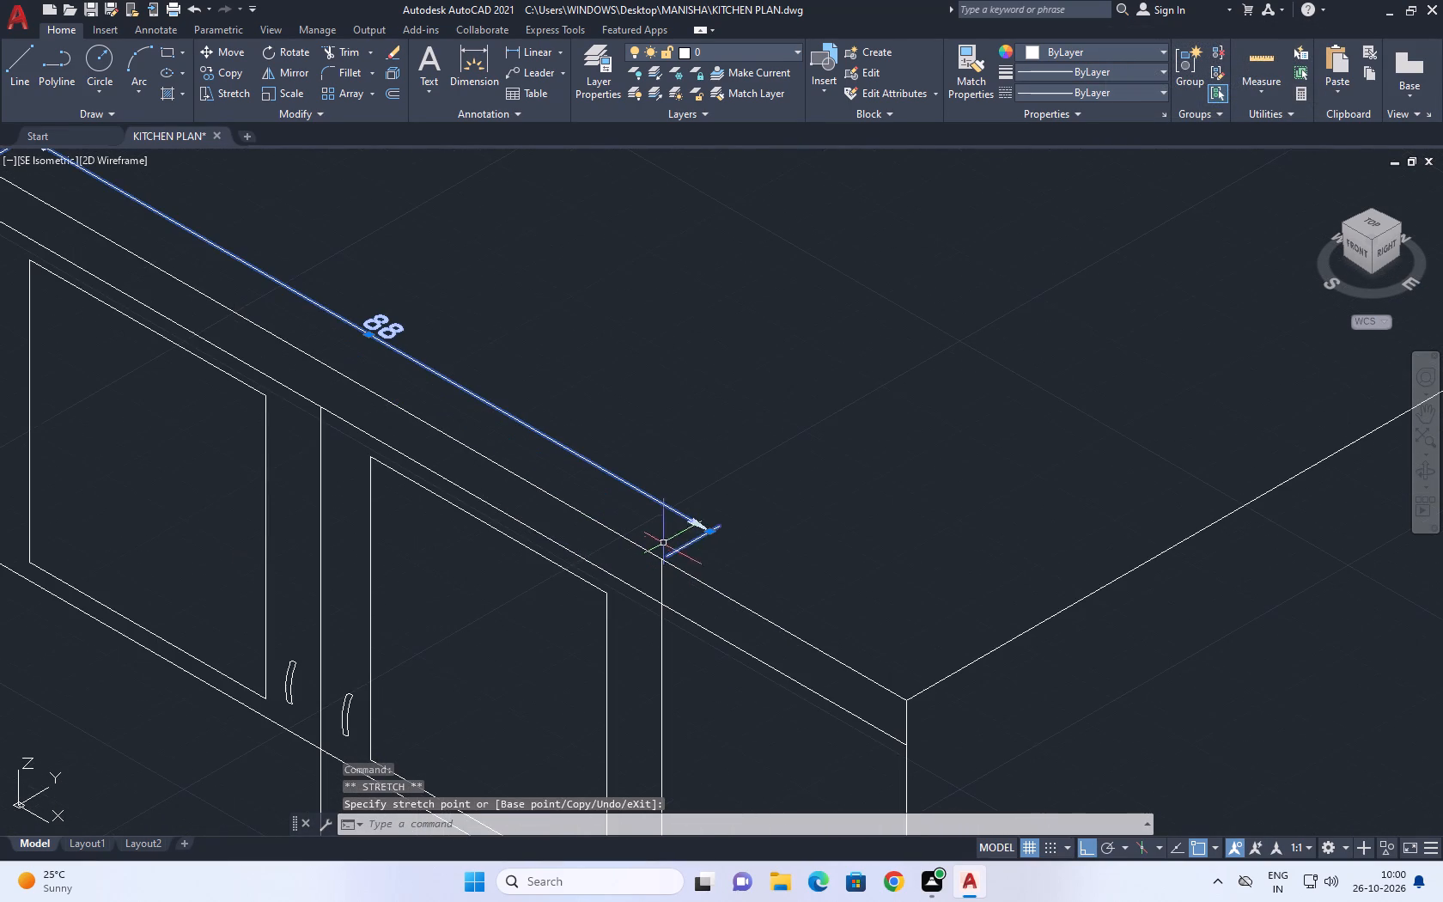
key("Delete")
Add a linear dimension across the cabinet's full top front edge, from its left outer corner to its right outer corner.
scroll(739, 575, "down", 3)
middle_click_drag(667, 458, 669, 485)
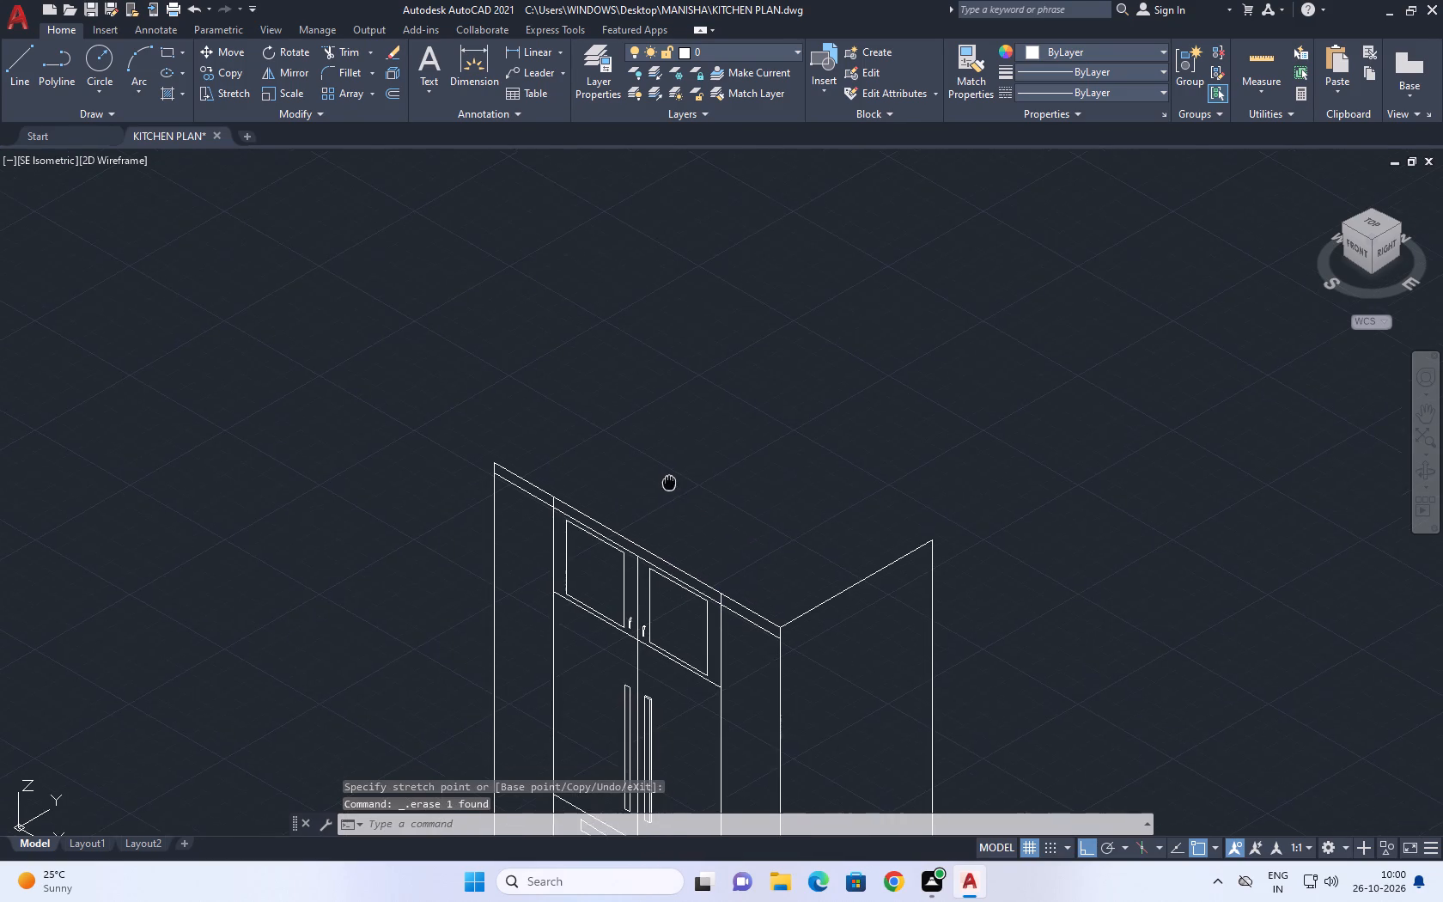
middle_click_drag(669, 485, 676, 501)
key("d")
key("l")
key("i")
key("space")
scroll(517, 499, "up", 1)
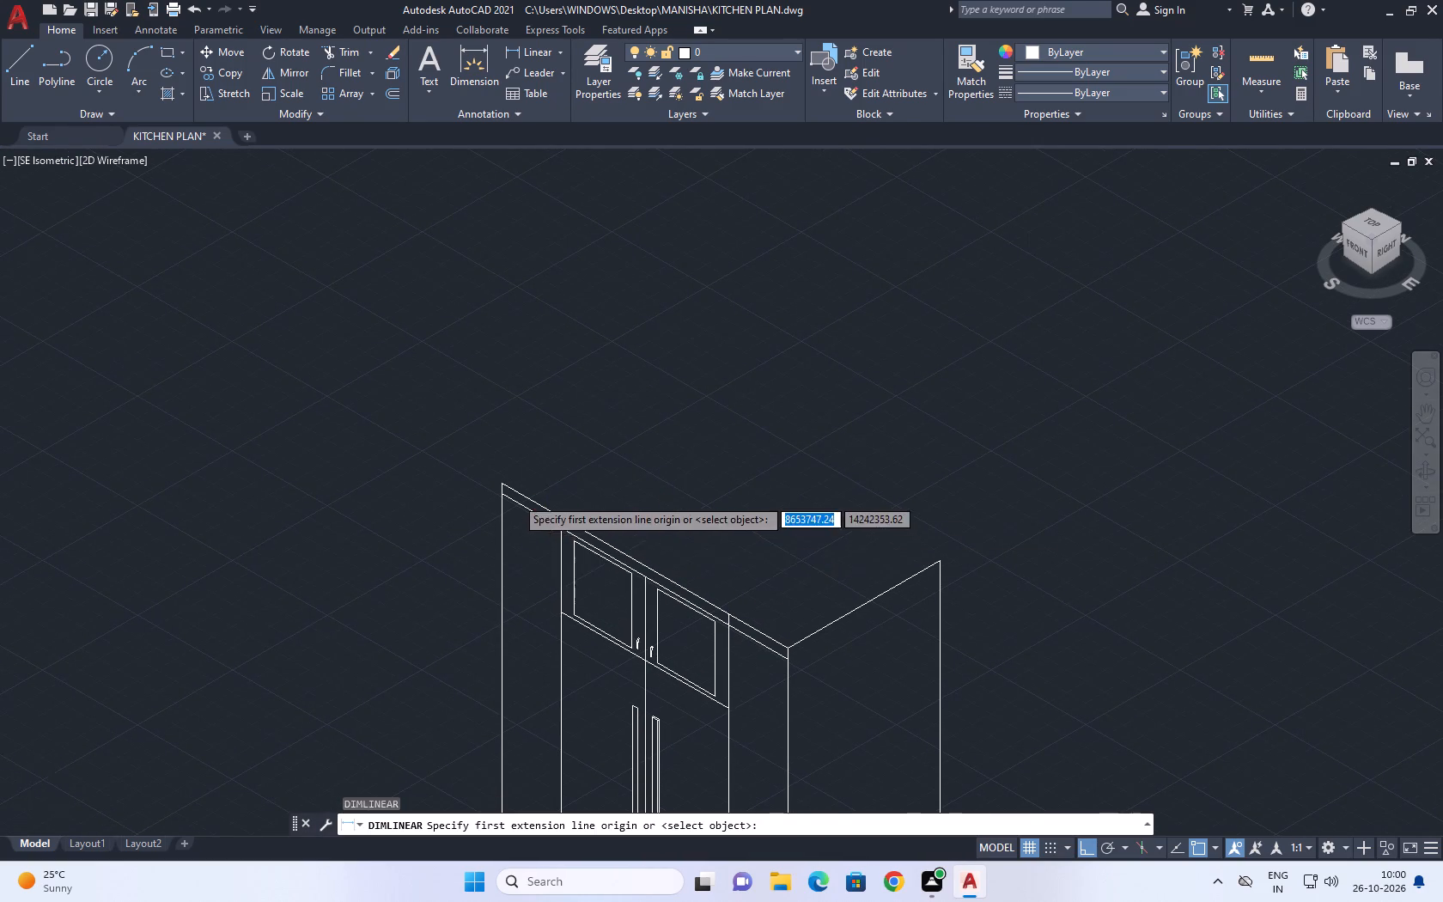
scroll(515, 497, "up", 1)
left_click(474, 461)
scroll(729, 395, "down", 6)
scroll(748, 423, "up", 2)
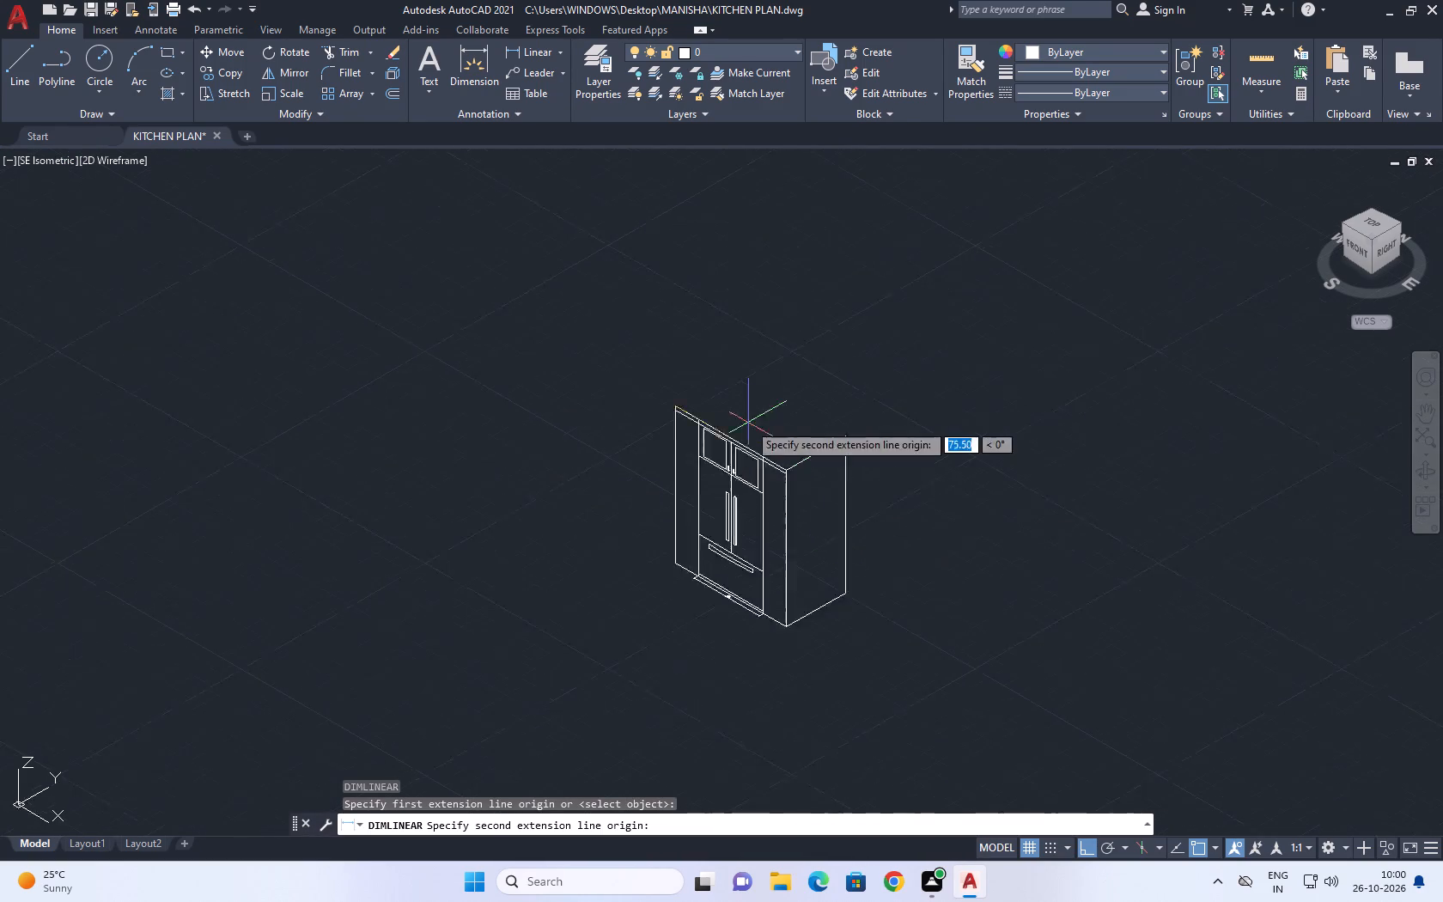
scroll(748, 423, "up", 4)
left_click(958, 621)
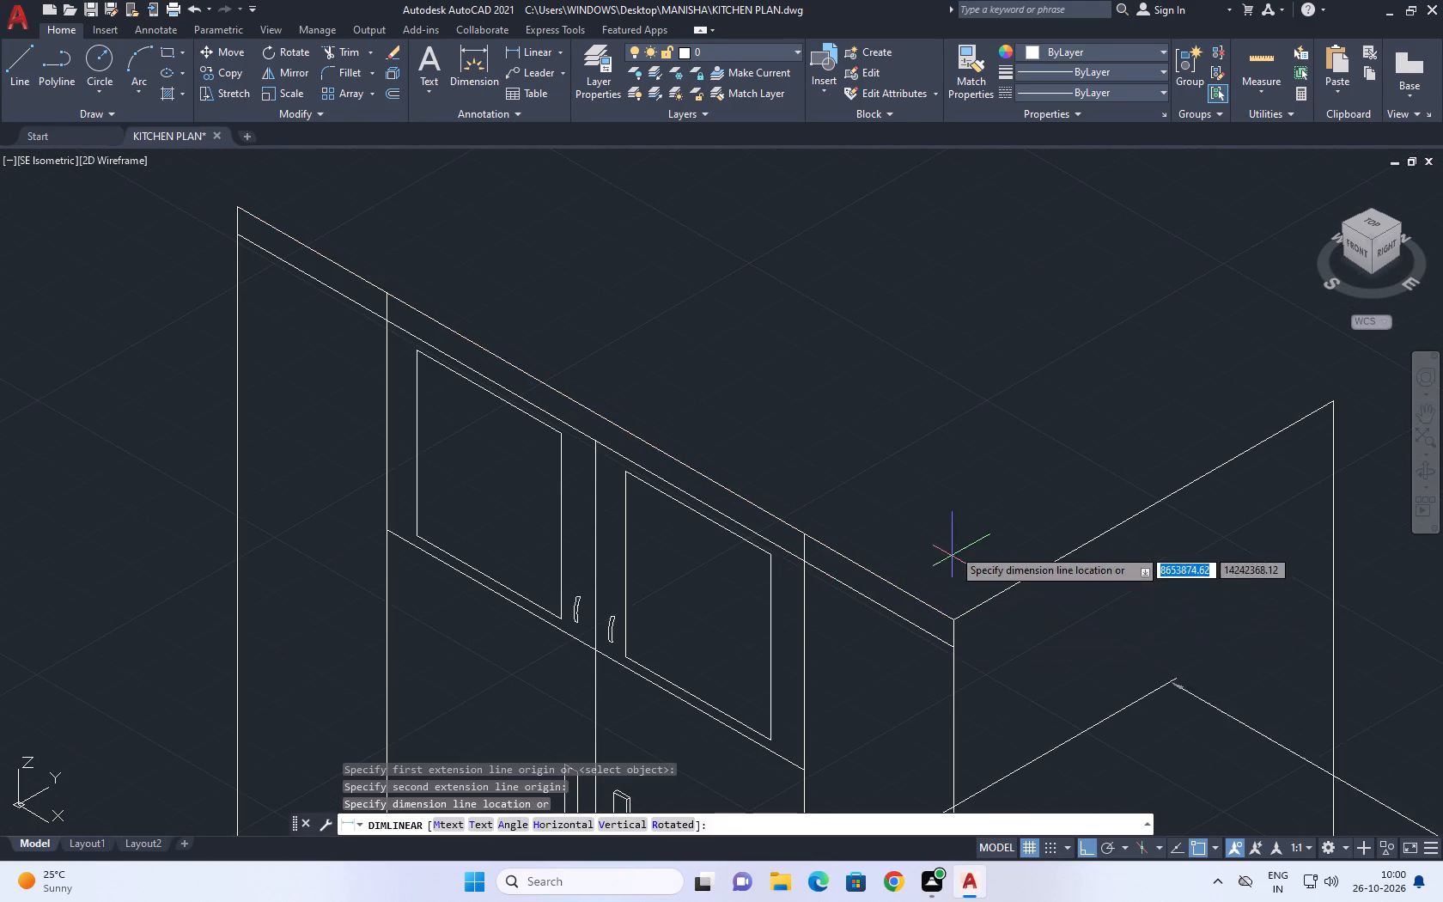
left_click(965, 517)
Move the full-width dimension vertically from the cabinet's bottom left front corner to its top left front corner.
scroll(827, 395, "down", 4)
left_click(991, 526)
left_click(970, 471)
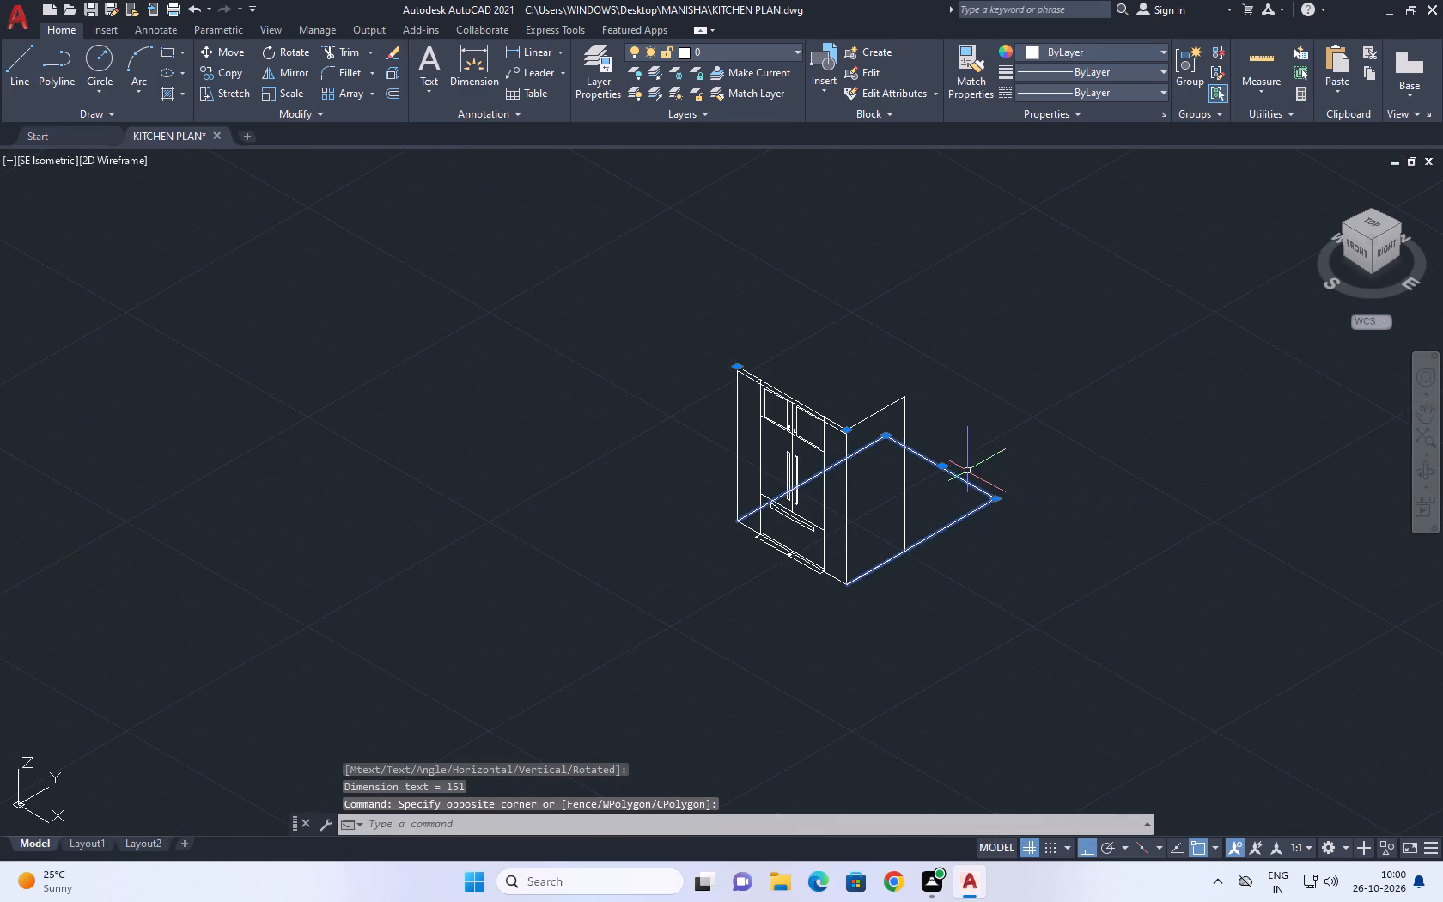
middle_click_drag(967, 481, 977, 550)
key("m")
key("space")
scroll(740, 586, "up", 3)
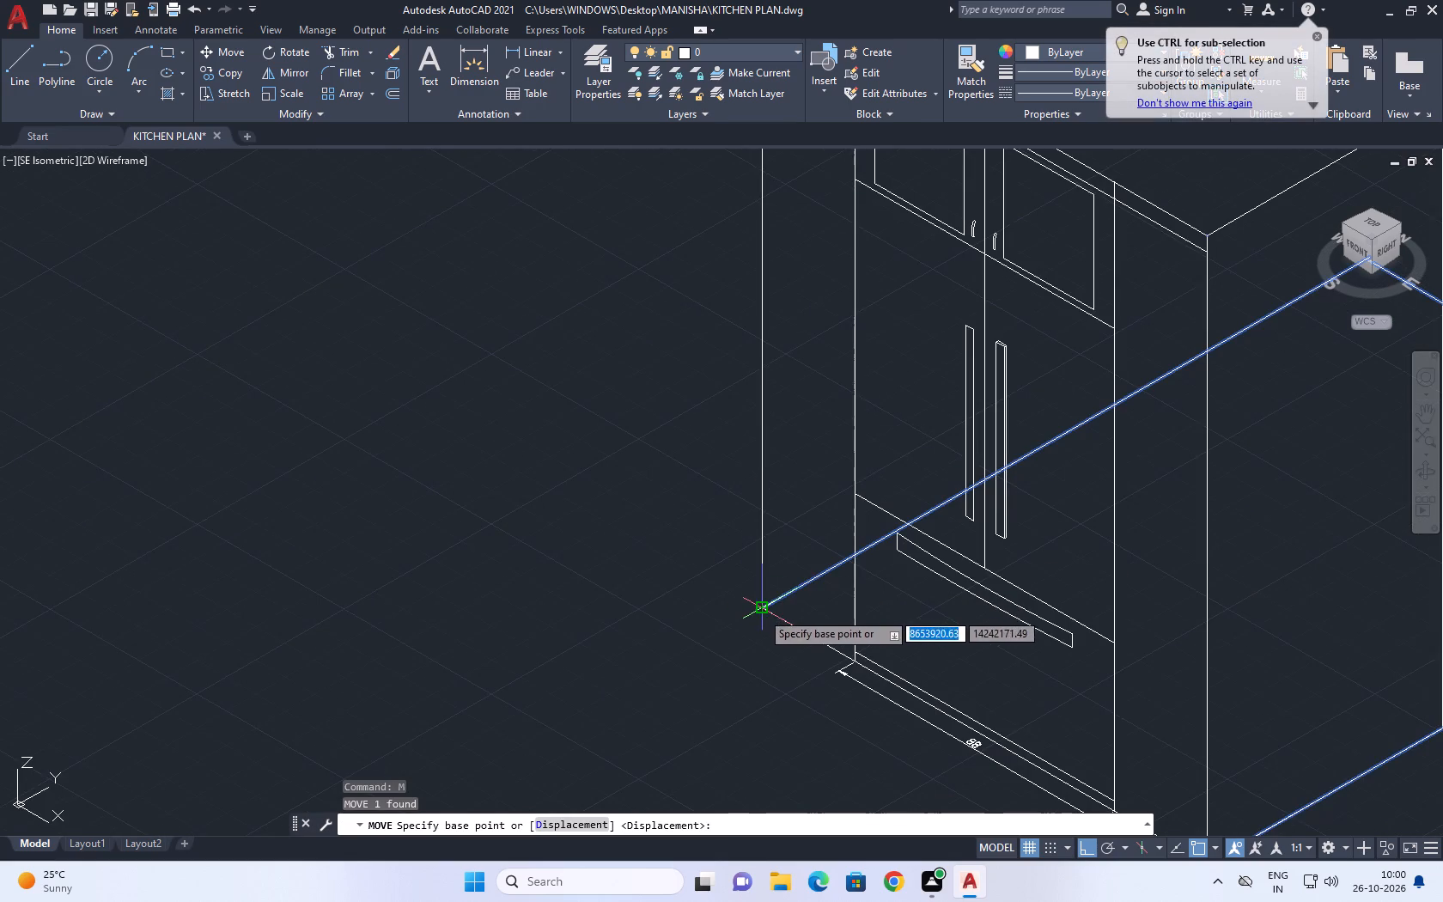
middle_click_drag(752, 615, 708, 674)
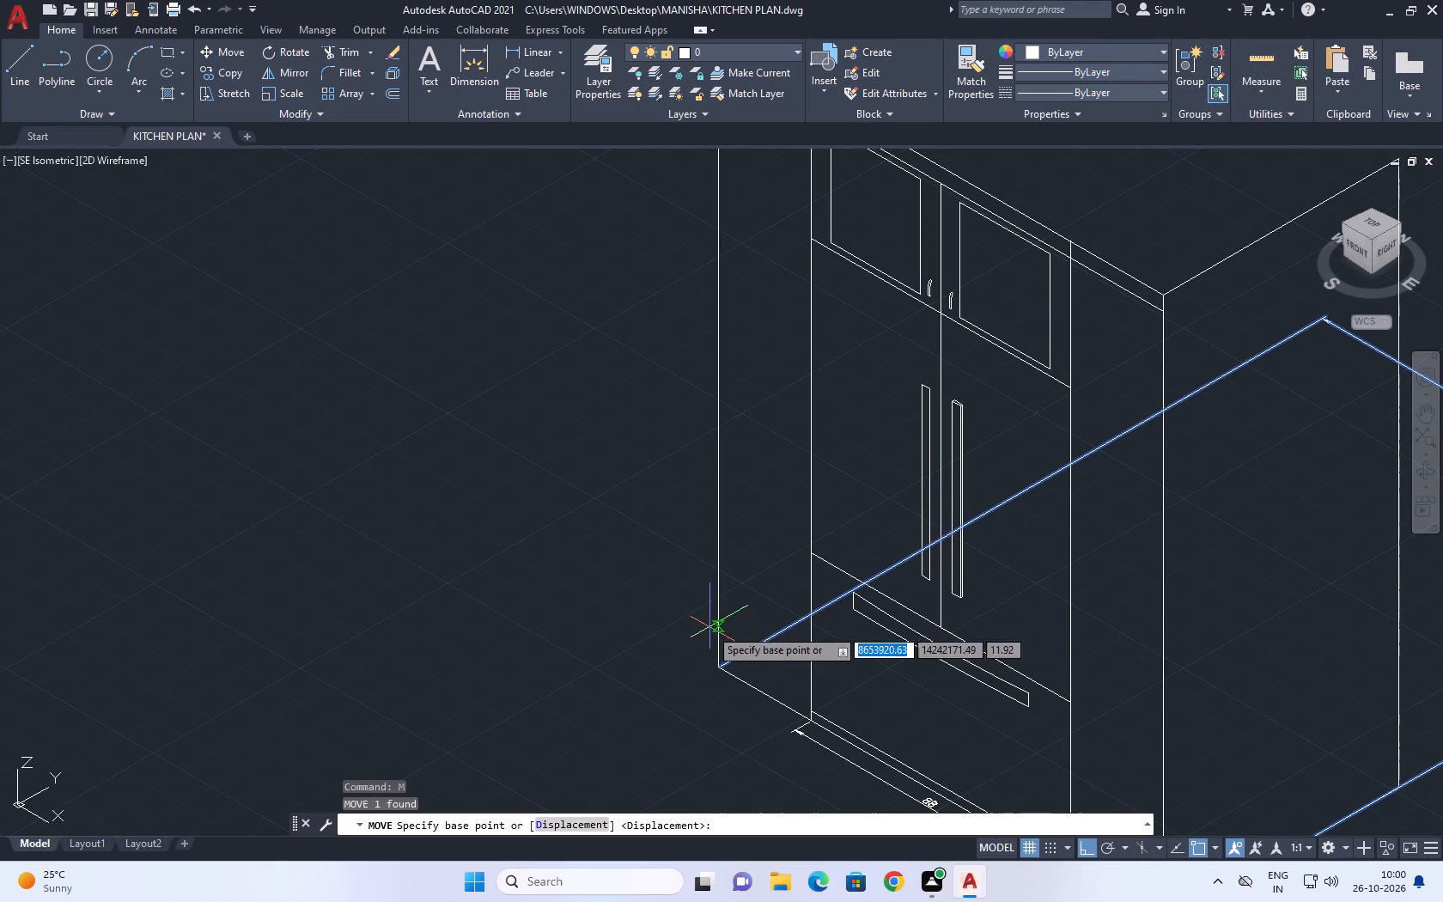
left_click(721, 673)
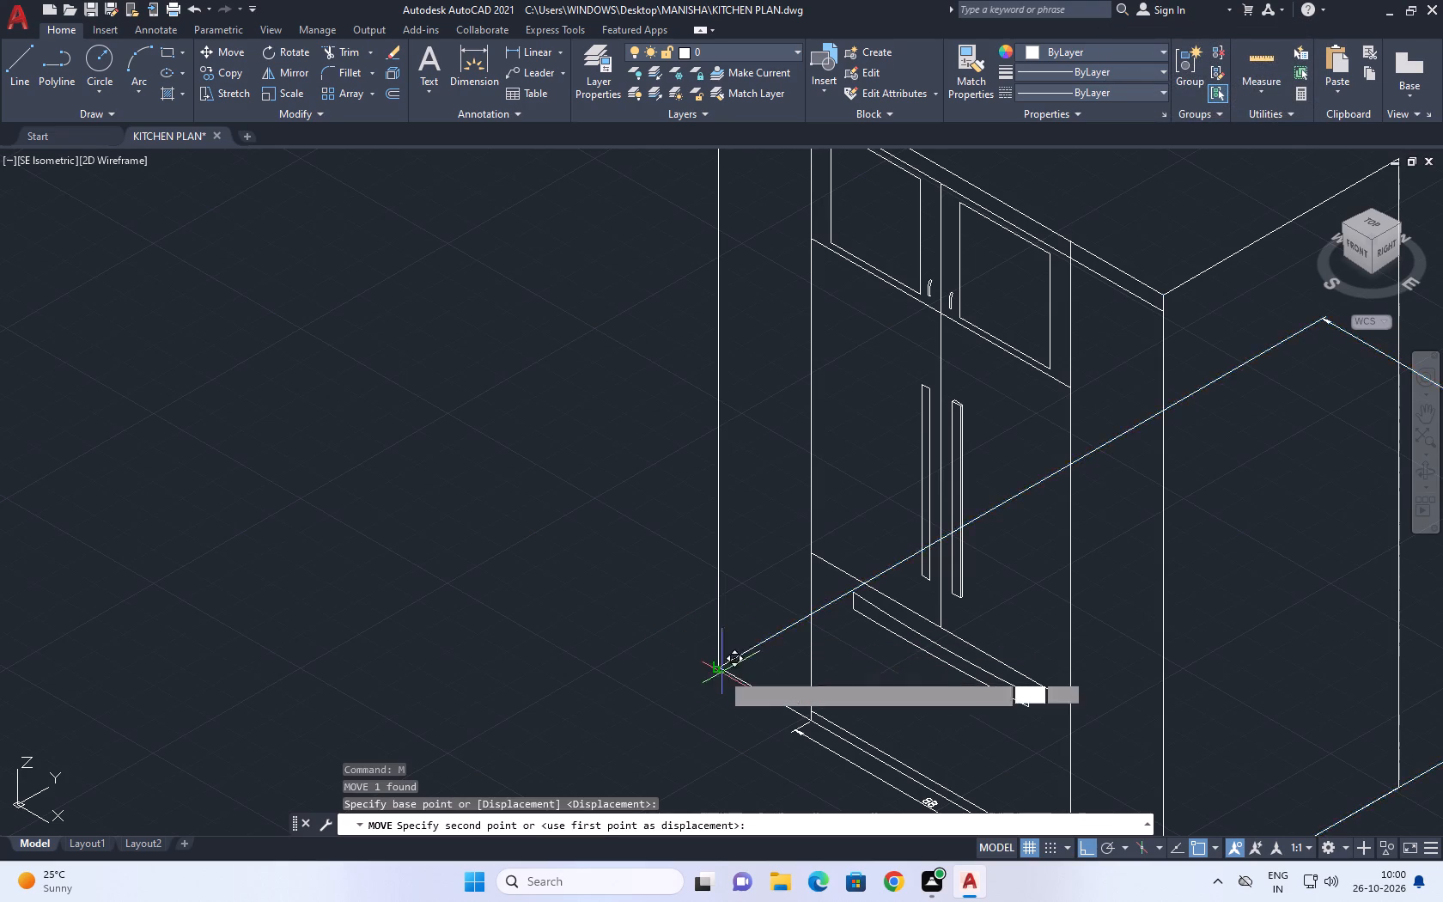
scroll(717, 612, "down", 4)
middle_click_drag(690, 560, 659, 603)
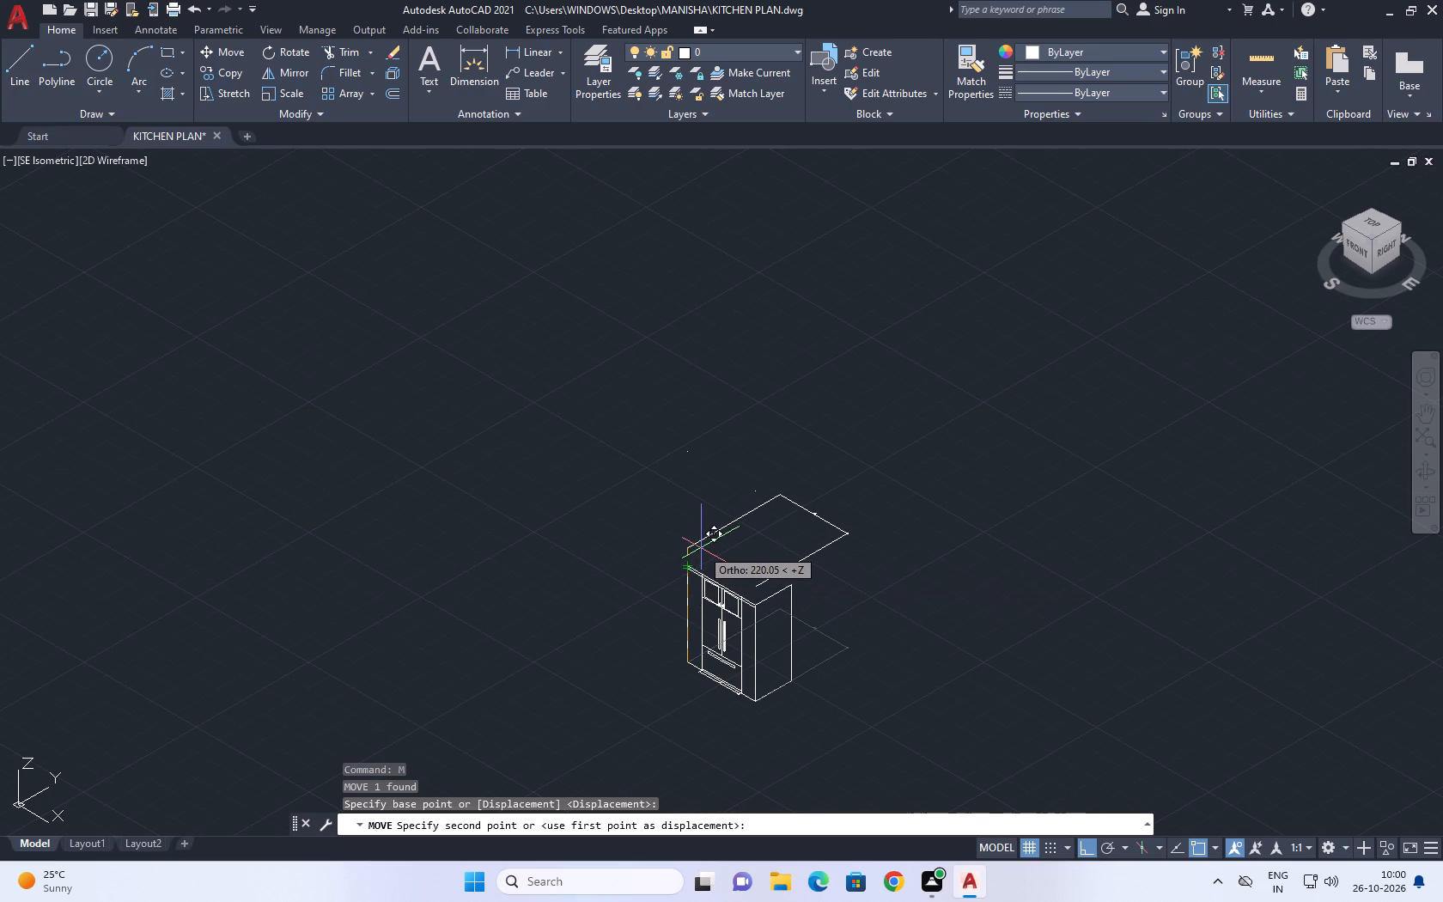
scroll(691, 572, "down", 1)
scroll(691, 586, "up", 6)
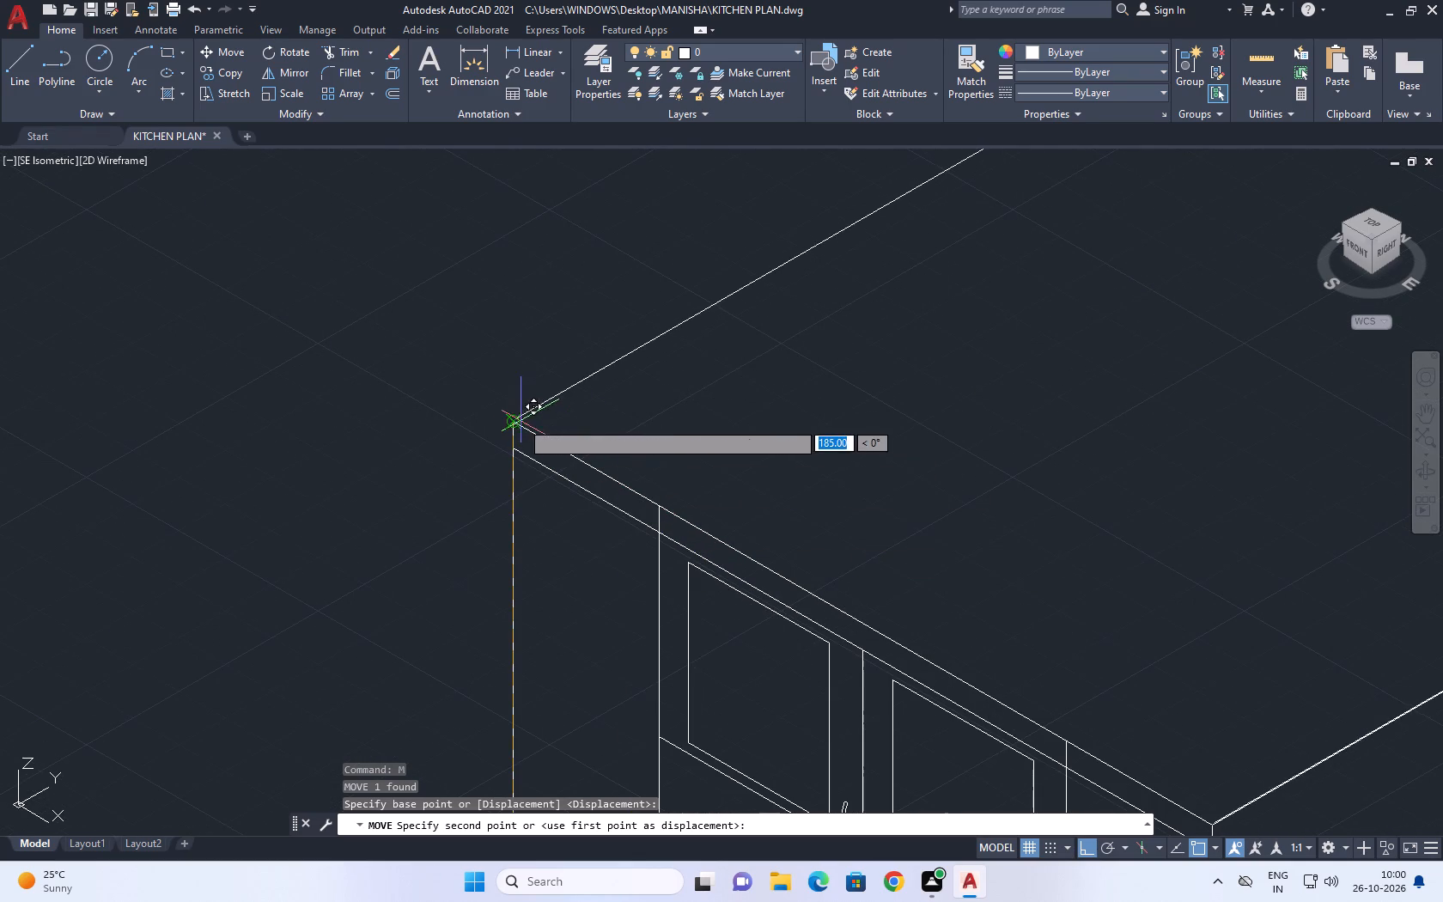
left_click(515, 421)
Stretch the full-width dimension's line forward to just behind the cabinet's top front edge and deselect everything.
scroll(598, 438, "down", 4)
scroll(758, 430, "up", 3)
left_click(957, 521)
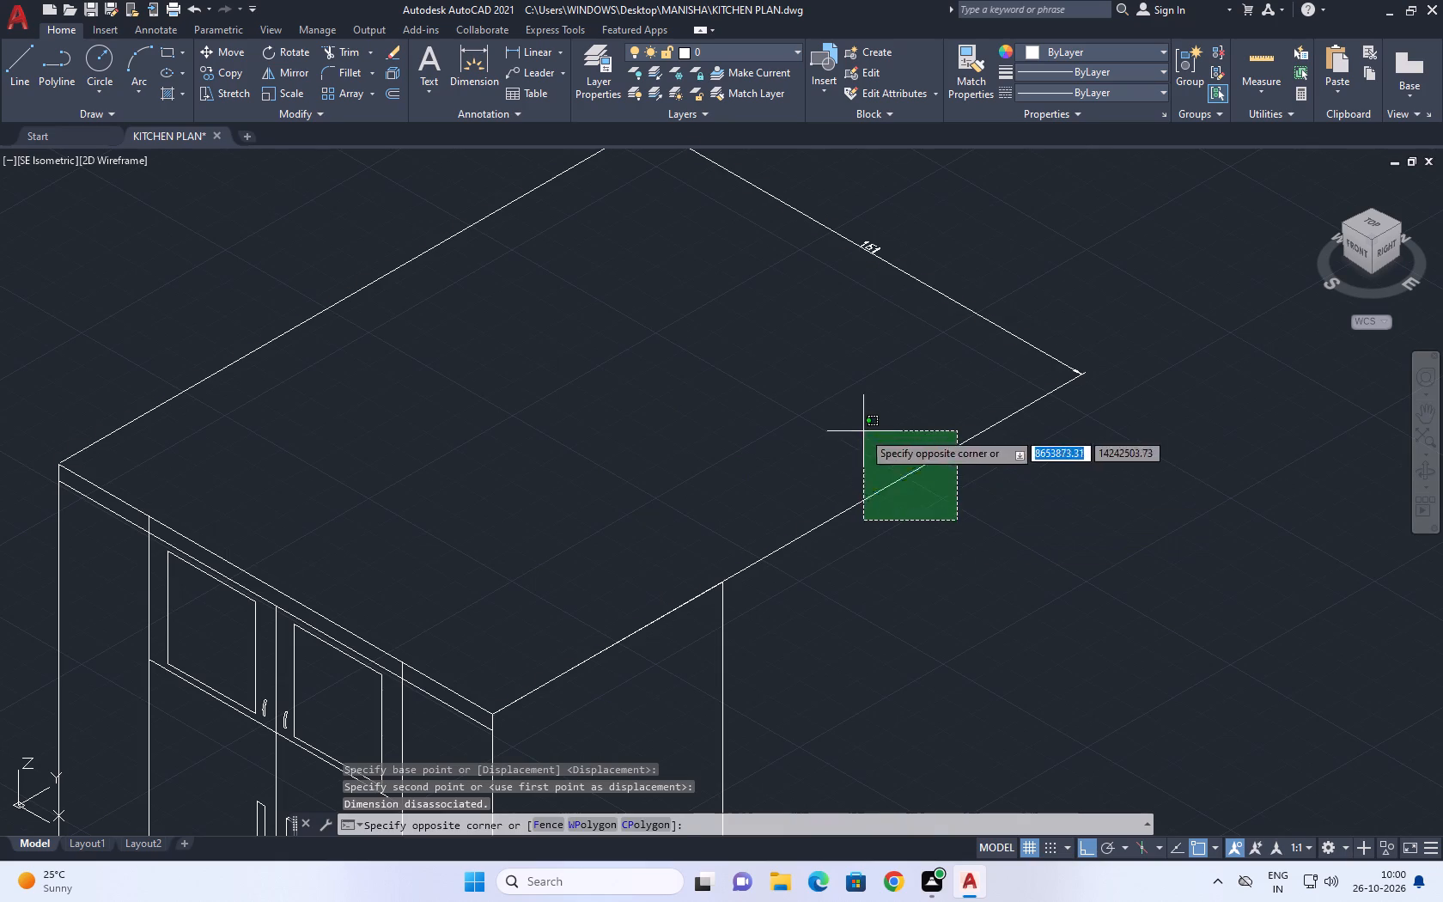
left_click(862, 431)
left_click(868, 243)
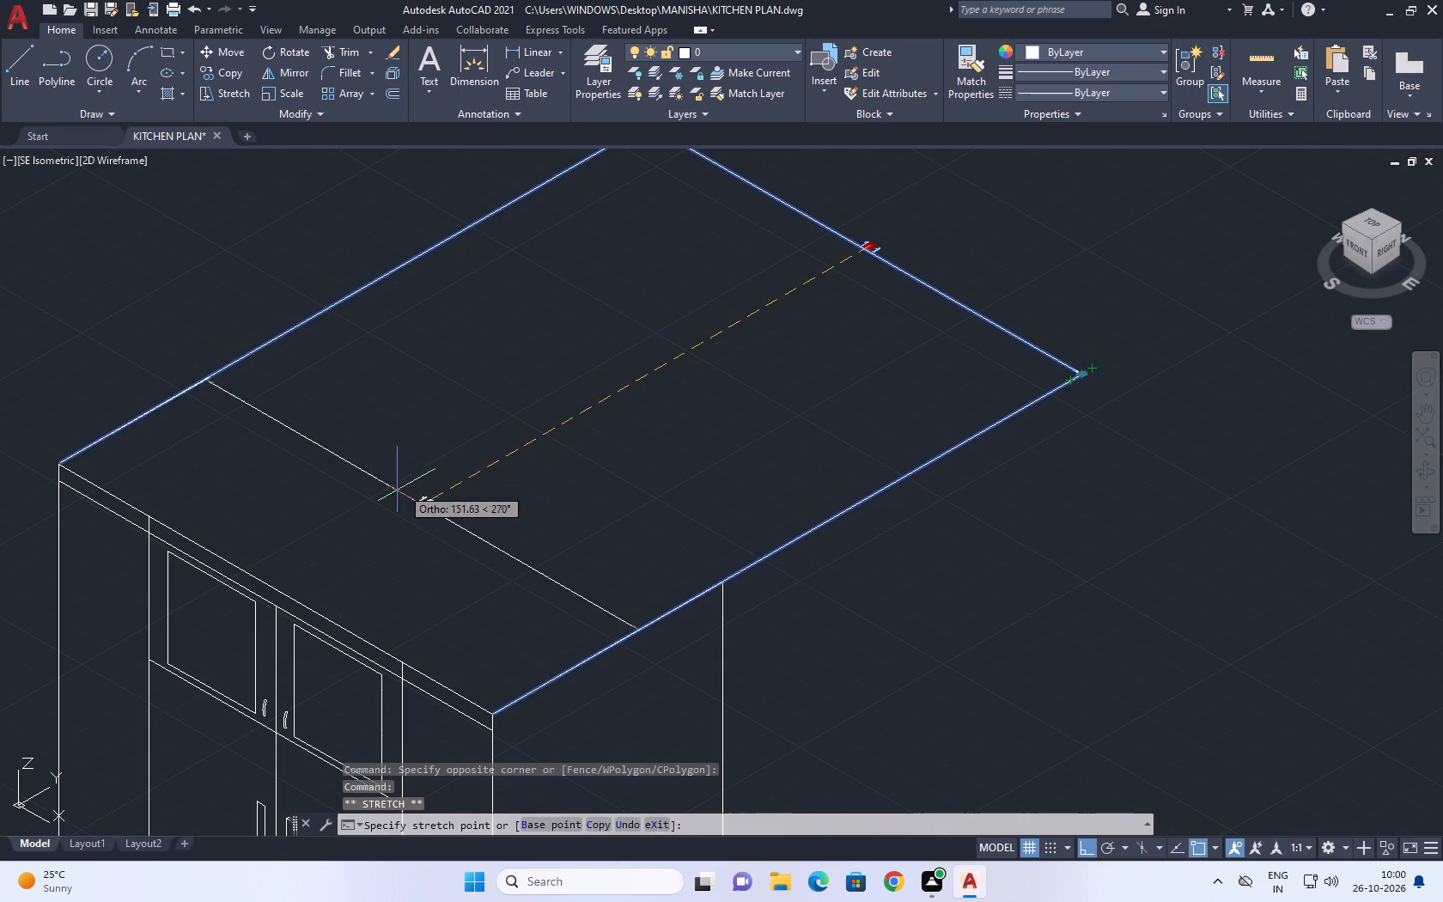
left_click(299, 579)
middle_click_drag(385, 612, 456, 491)
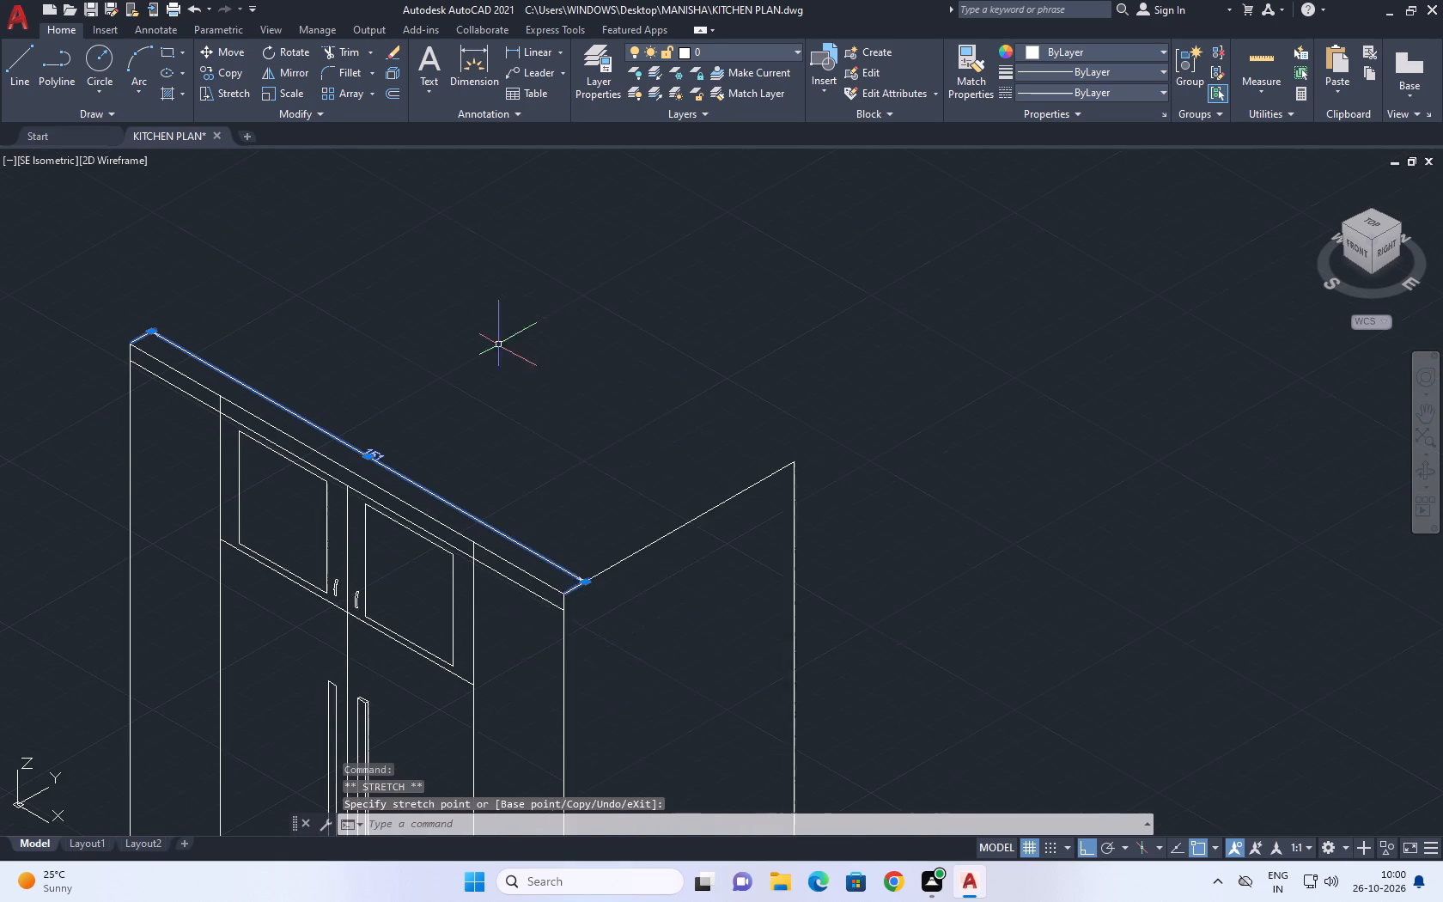
right_click(513, 318)
left_click(627, 692)
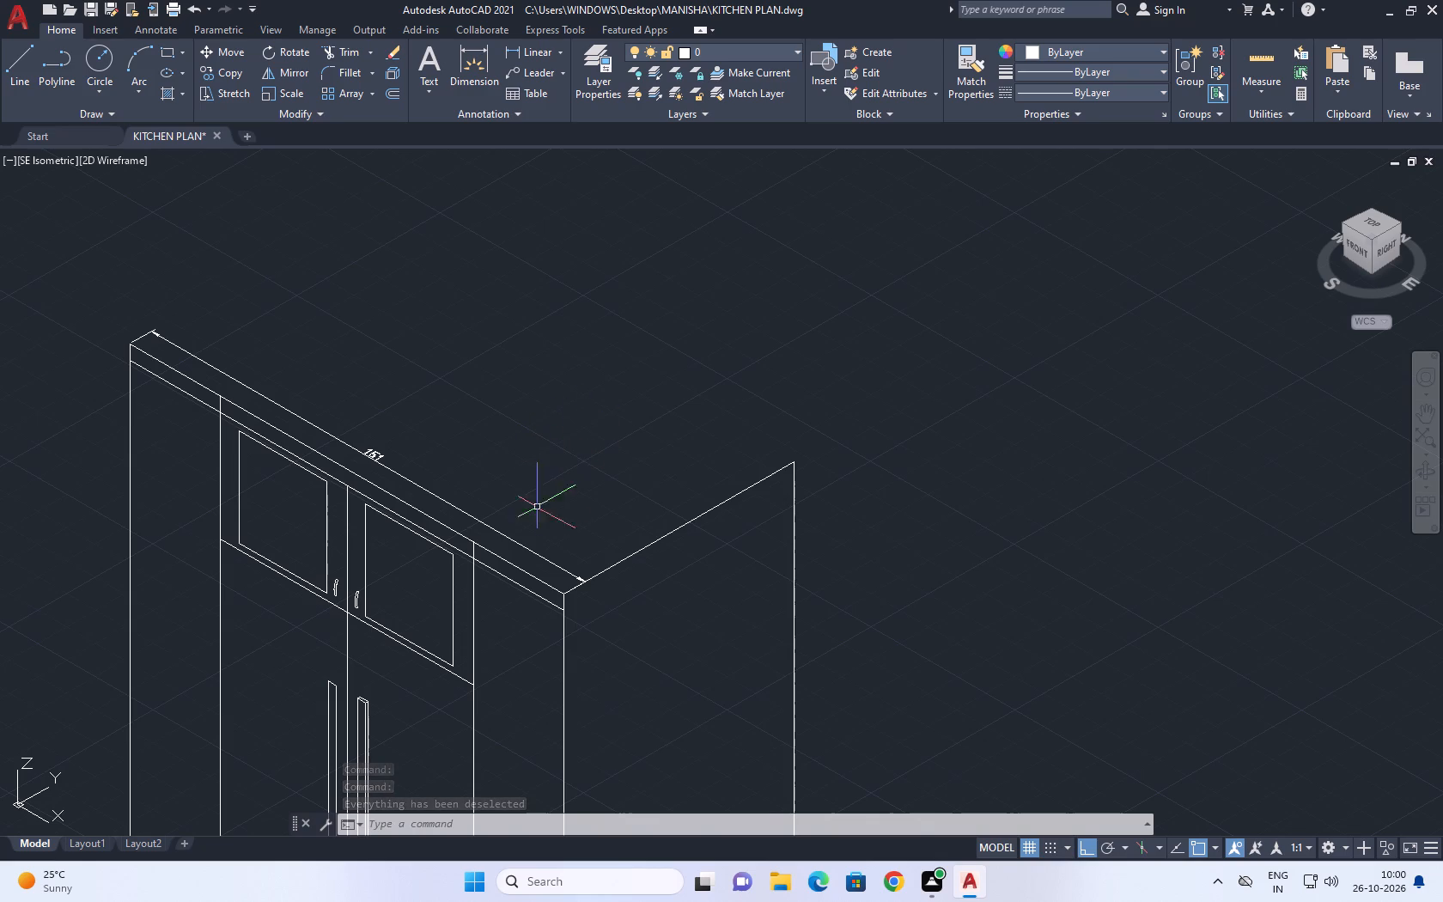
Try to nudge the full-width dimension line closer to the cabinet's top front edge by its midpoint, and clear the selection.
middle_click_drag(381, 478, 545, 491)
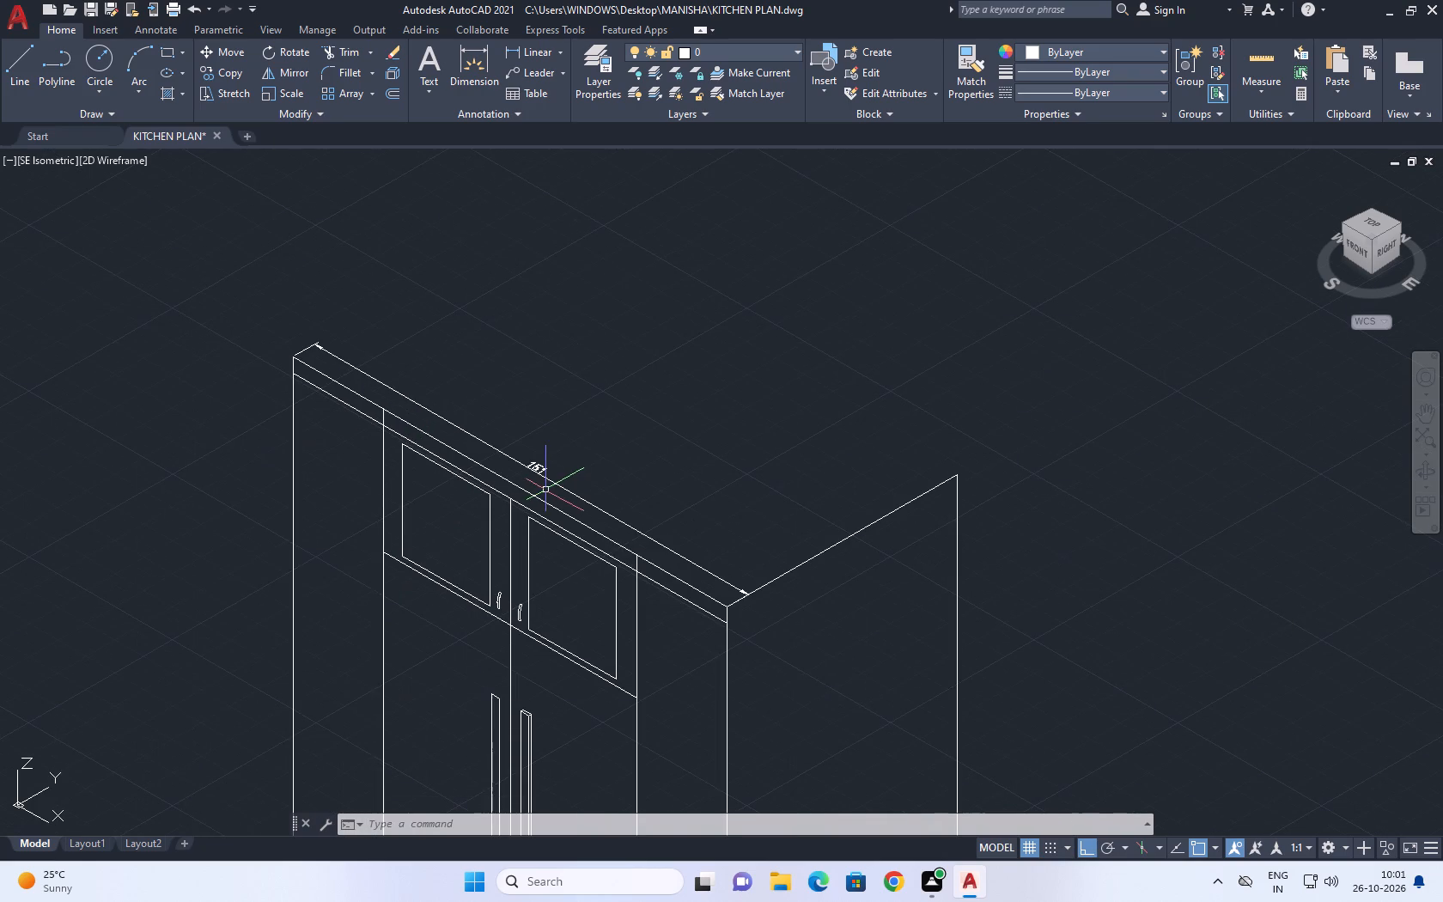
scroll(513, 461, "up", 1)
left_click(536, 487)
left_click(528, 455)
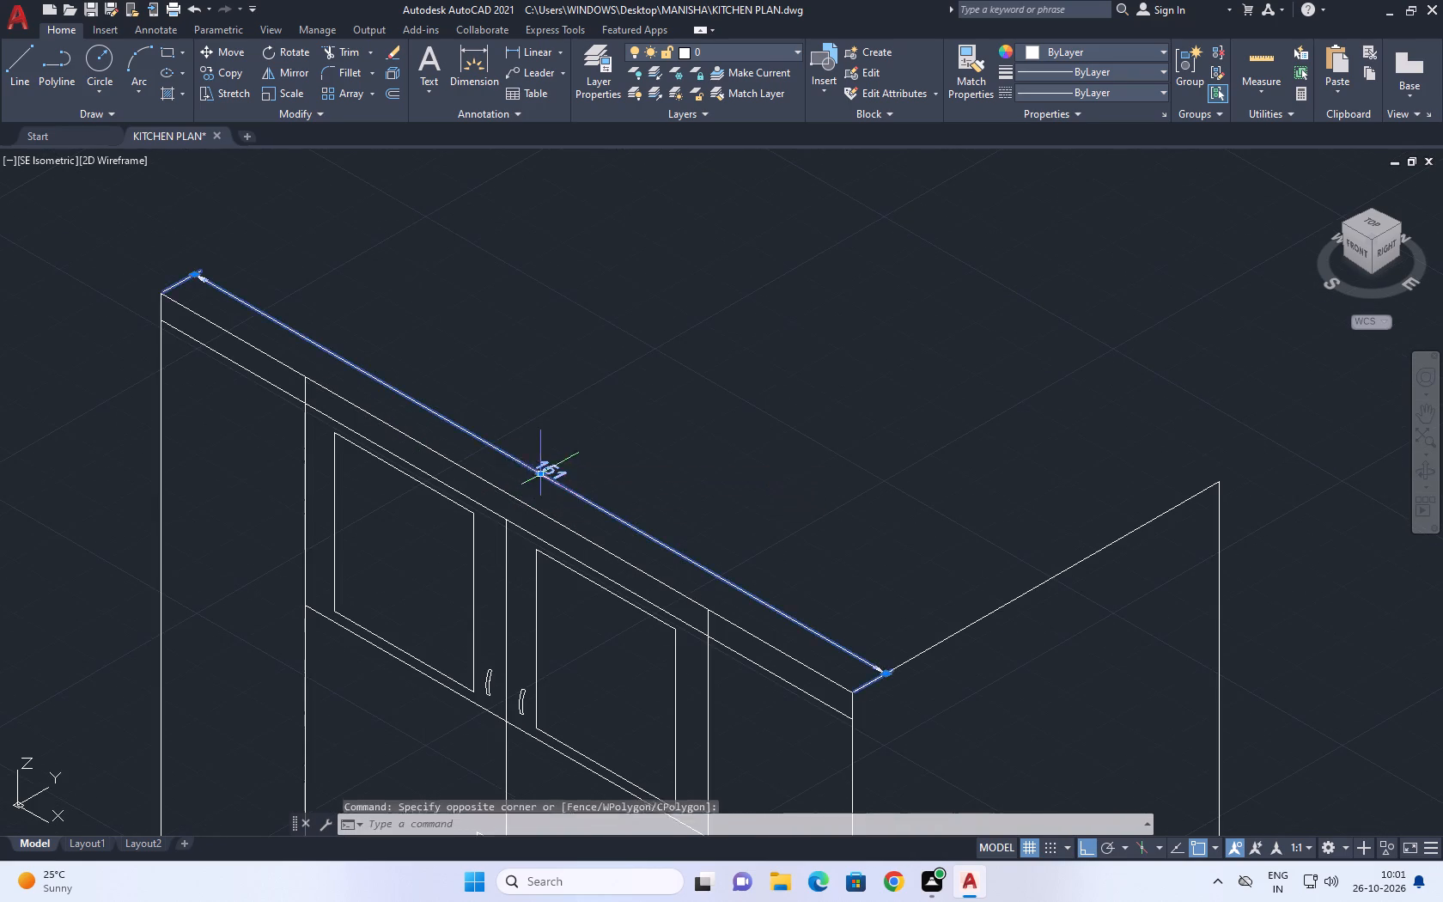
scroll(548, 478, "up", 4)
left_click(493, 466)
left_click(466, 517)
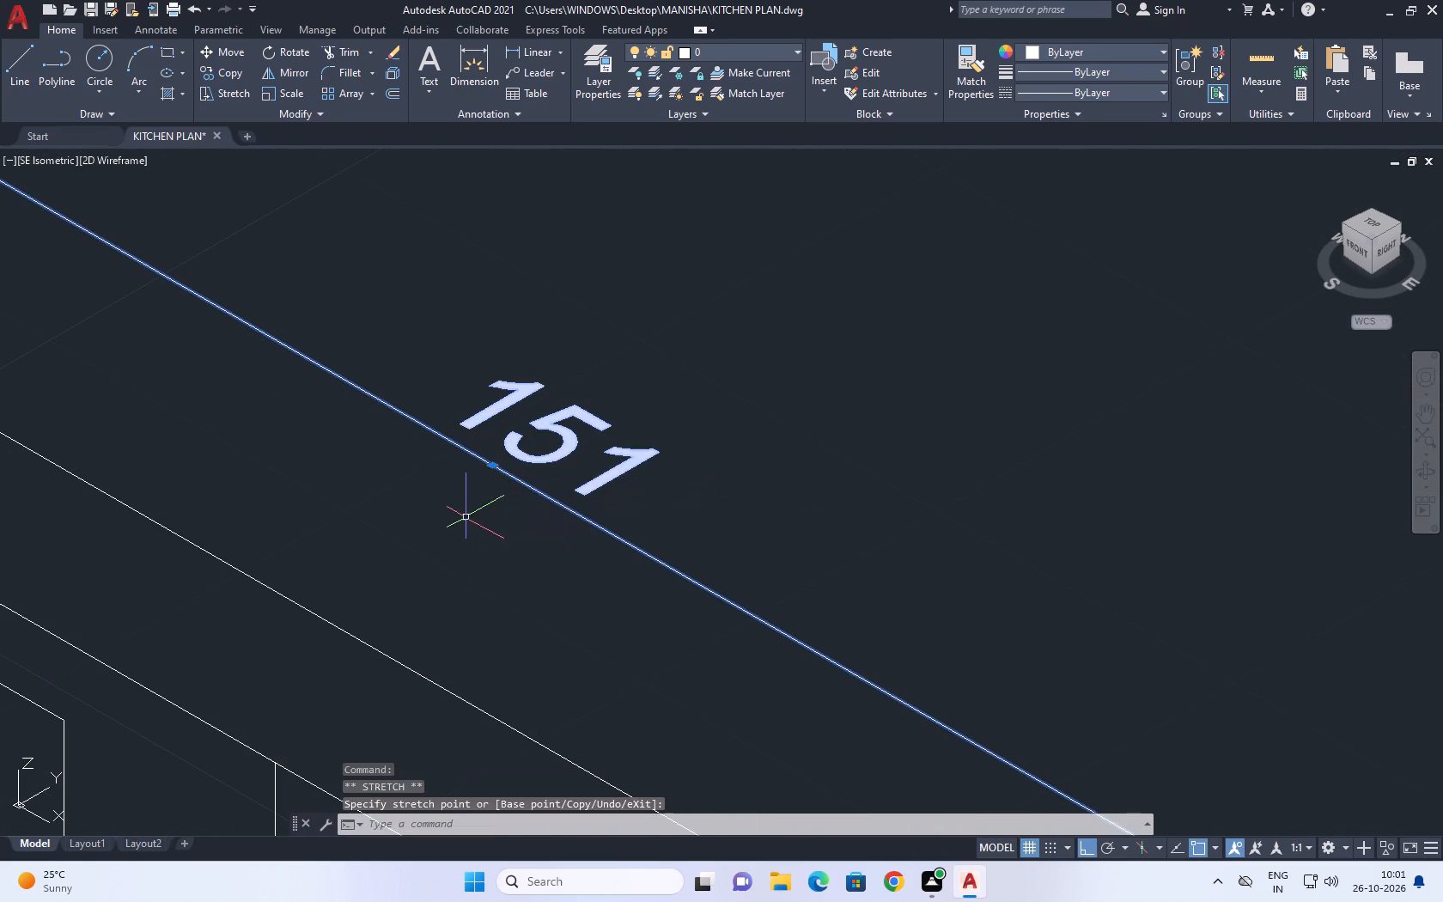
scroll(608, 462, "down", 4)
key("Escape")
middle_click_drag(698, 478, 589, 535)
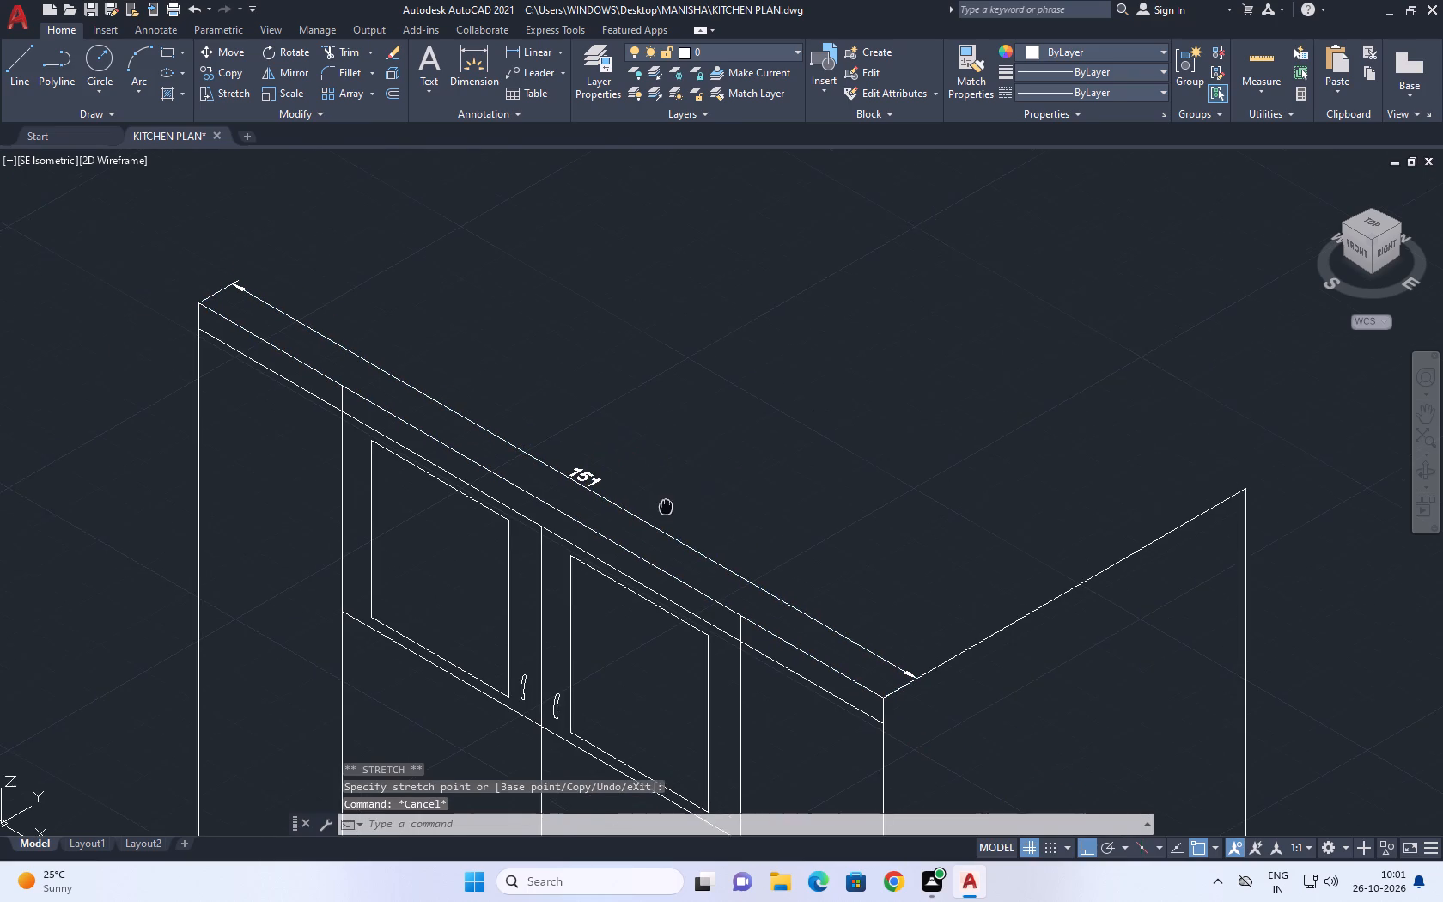
Draw connected lines from the cabinet's top right front corner: 5 up, 80 back, and down to the side's top back corner.
middle_click_drag(589, 535, 586, 535)
scroll(598, 539, "down", 3)
middle_click_drag(643, 561, 643, 562)
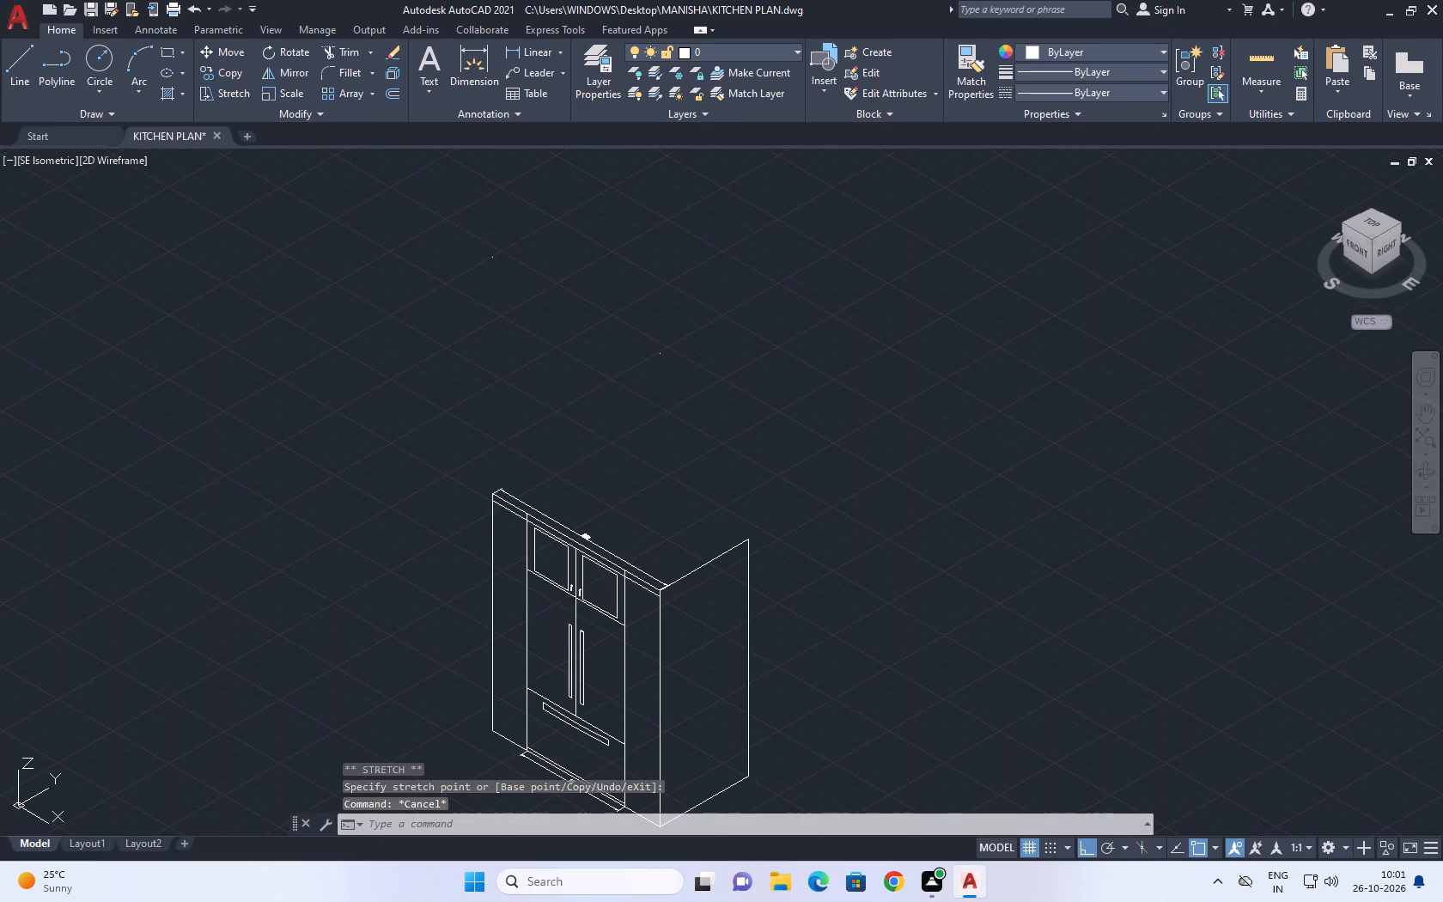
middle_click_drag(643, 562, 639, 588)
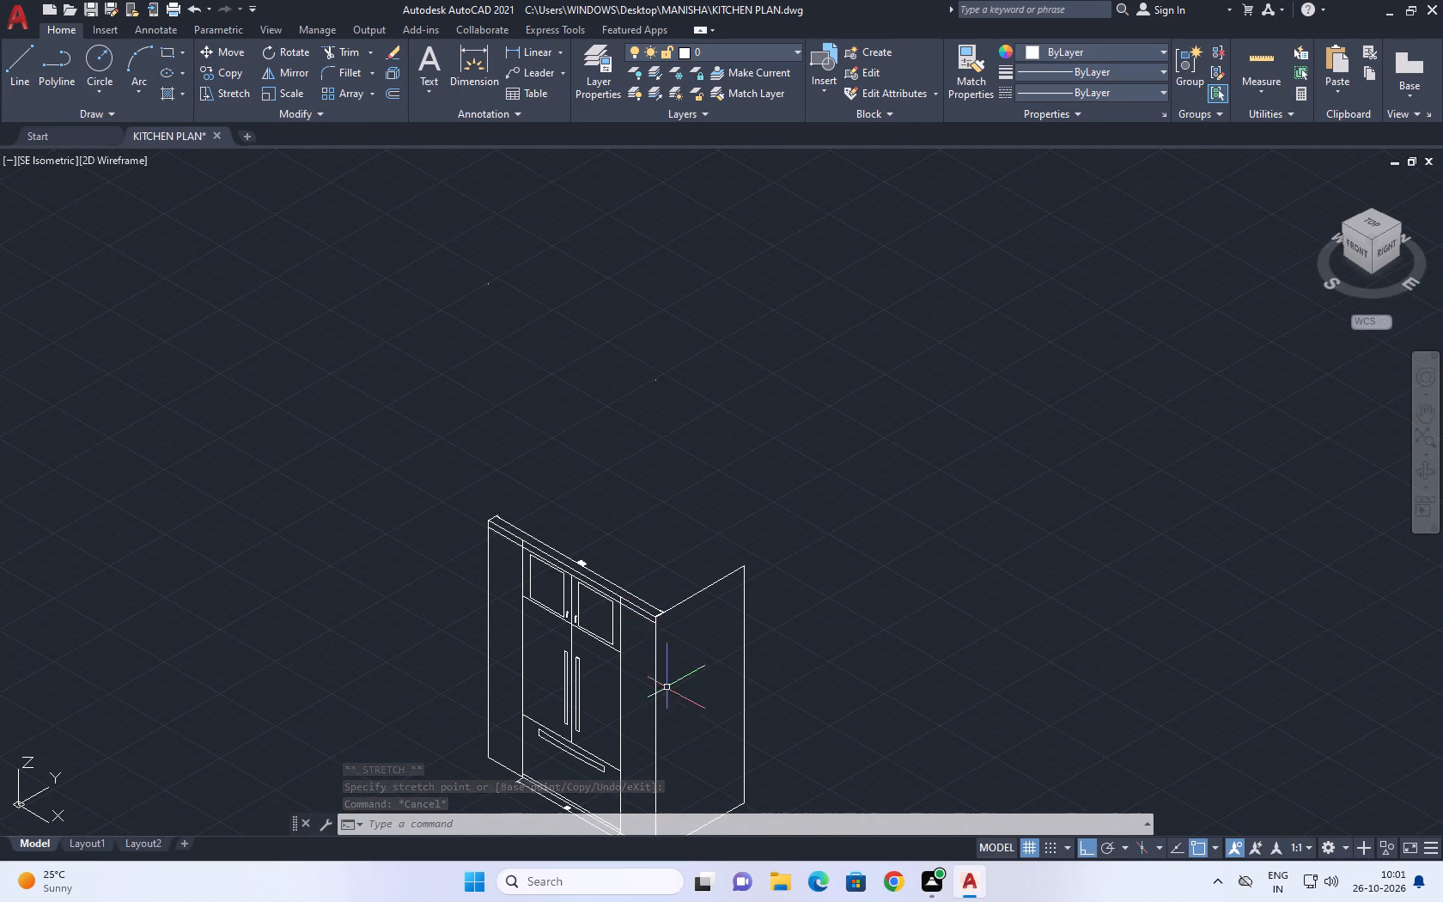
scroll(597, 625, "up", 2)
middle_click_drag(760, 619, 681, 533)
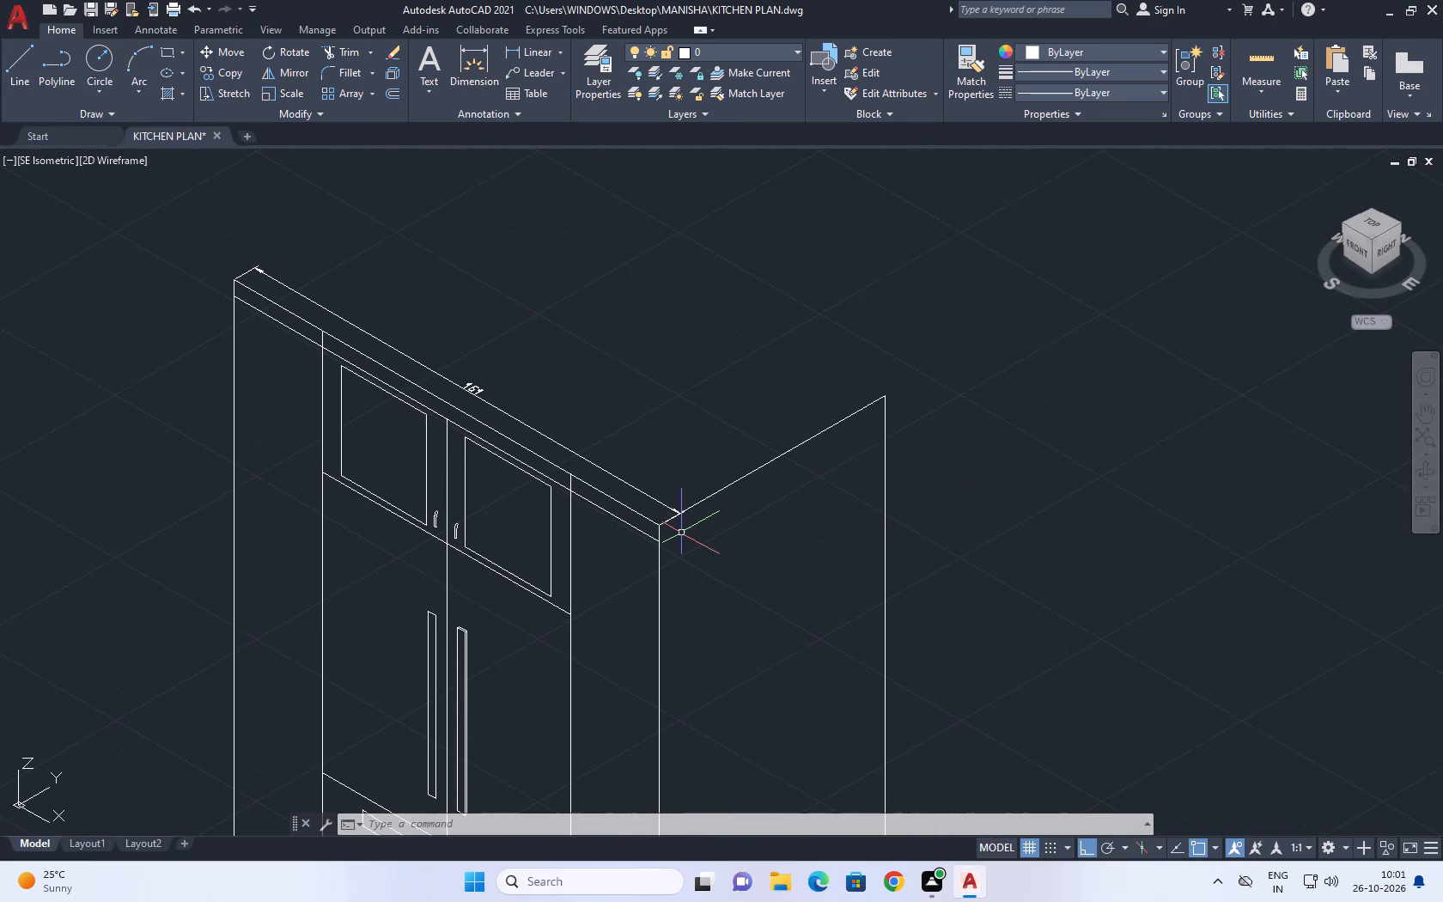
middle_click_drag(722, 606, 715, 621)
key("l")
key("space")
scroll(646, 521, "up", 1)
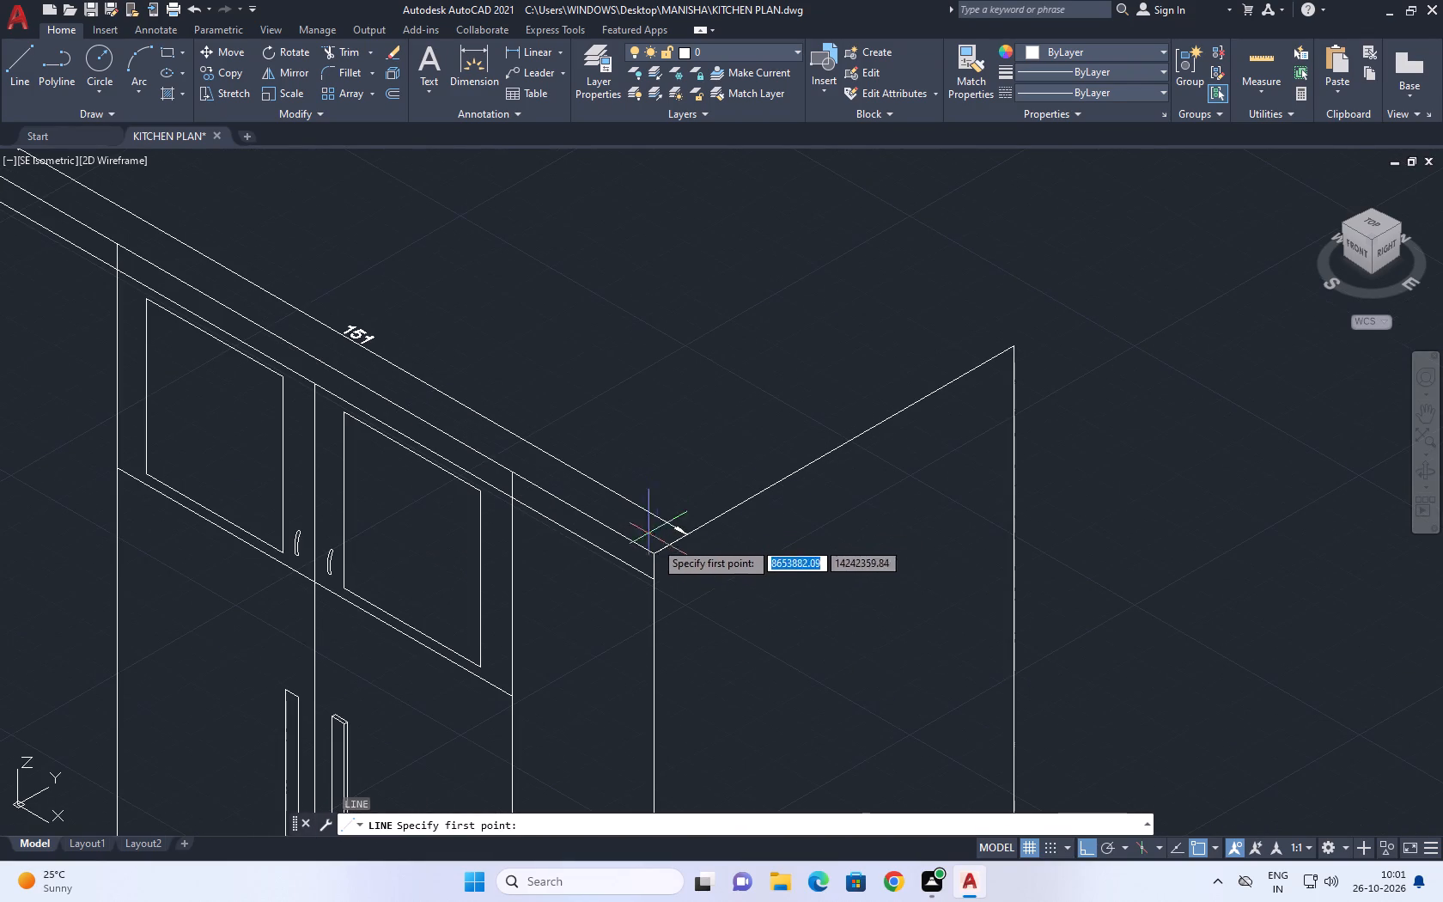
left_click(652, 552)
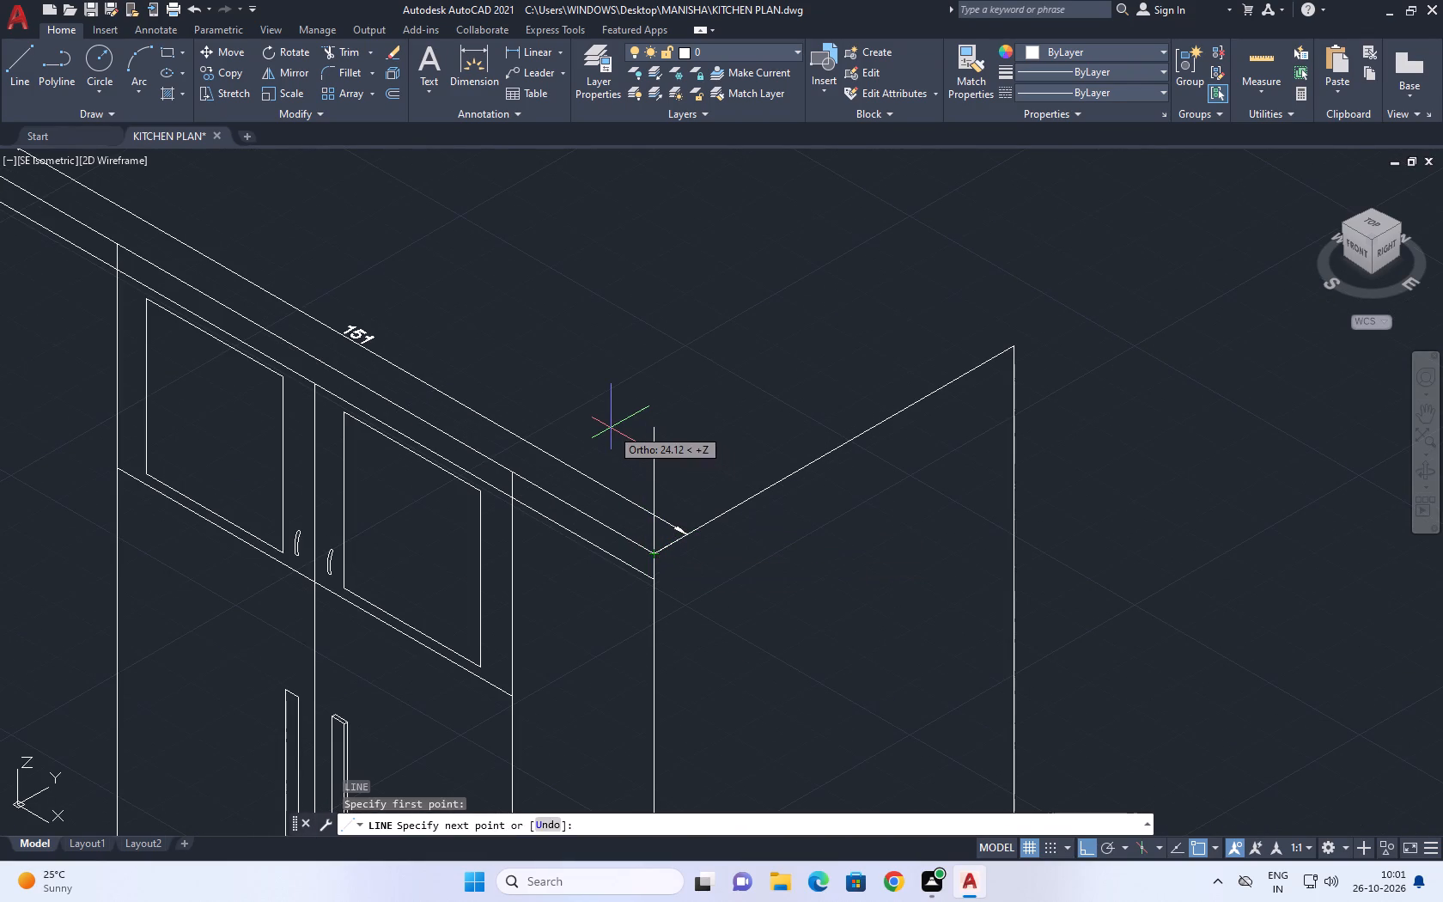
key("5")
key("Return")
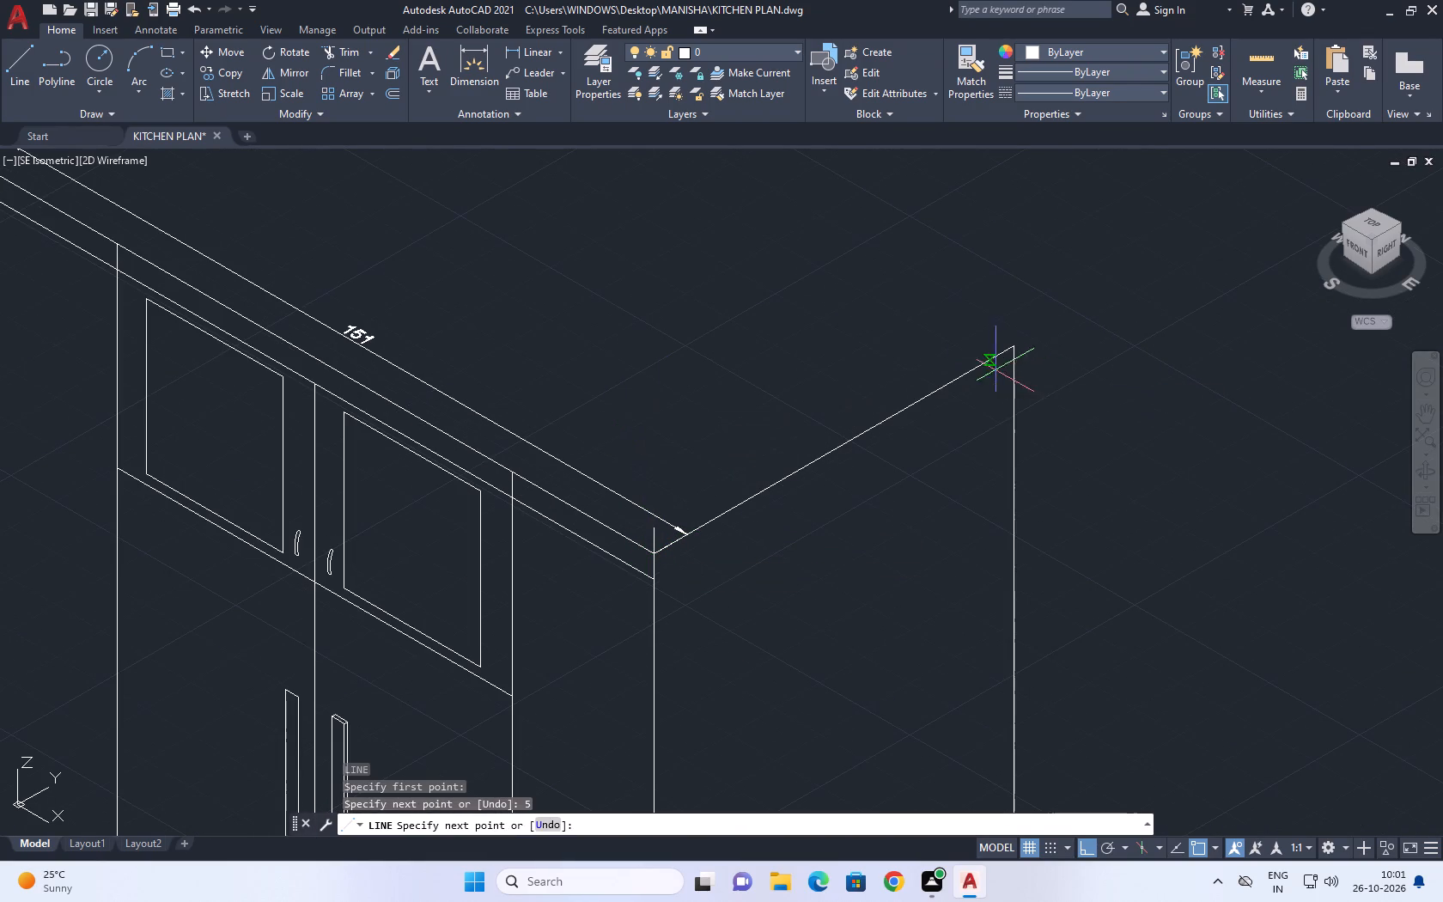
scroll(1016, 338, "up", 2)
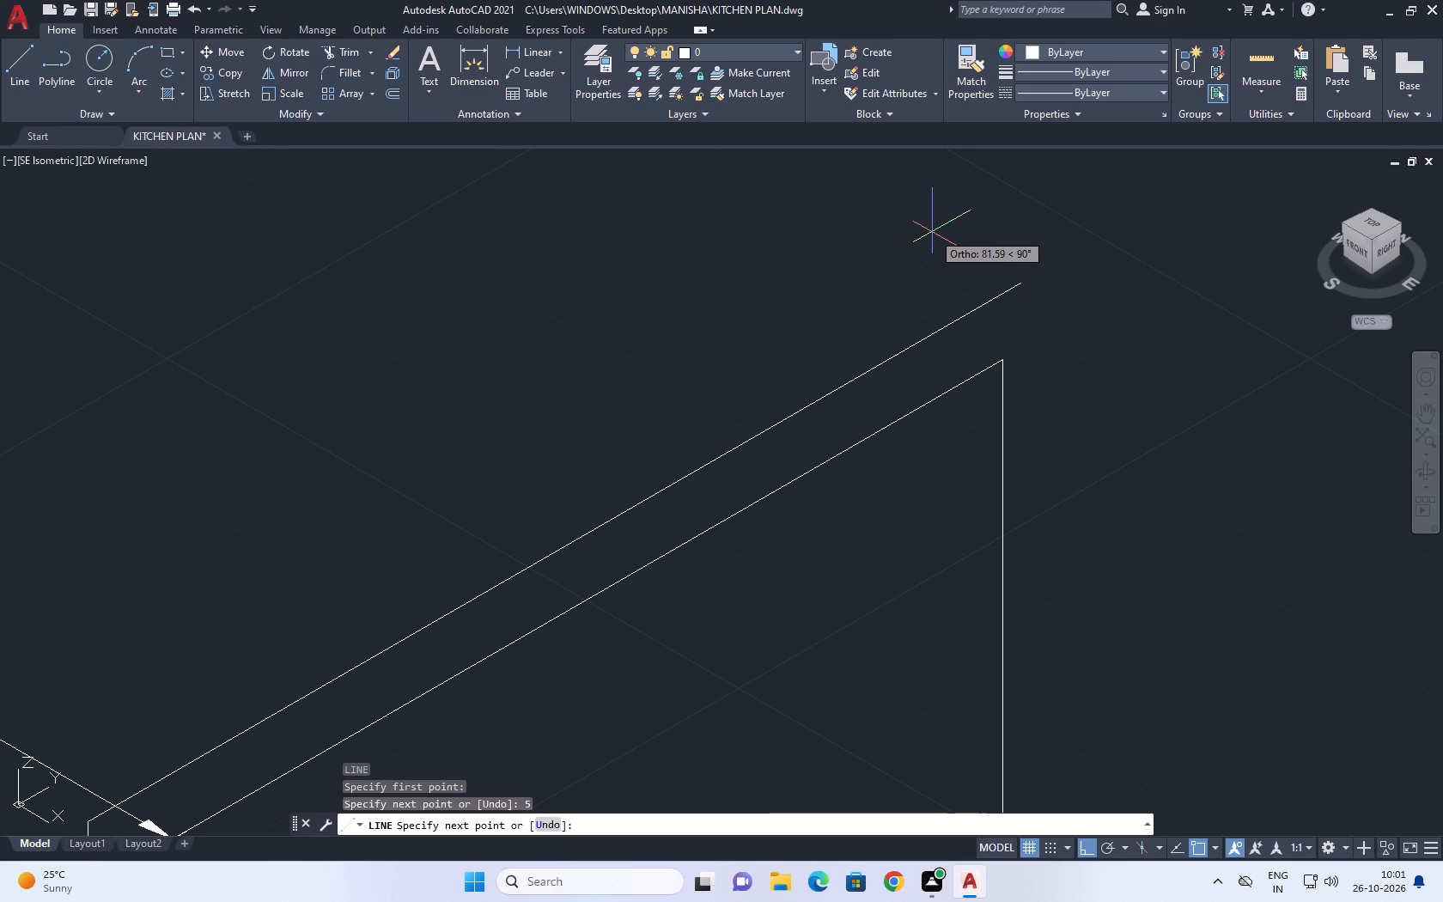
type("80")
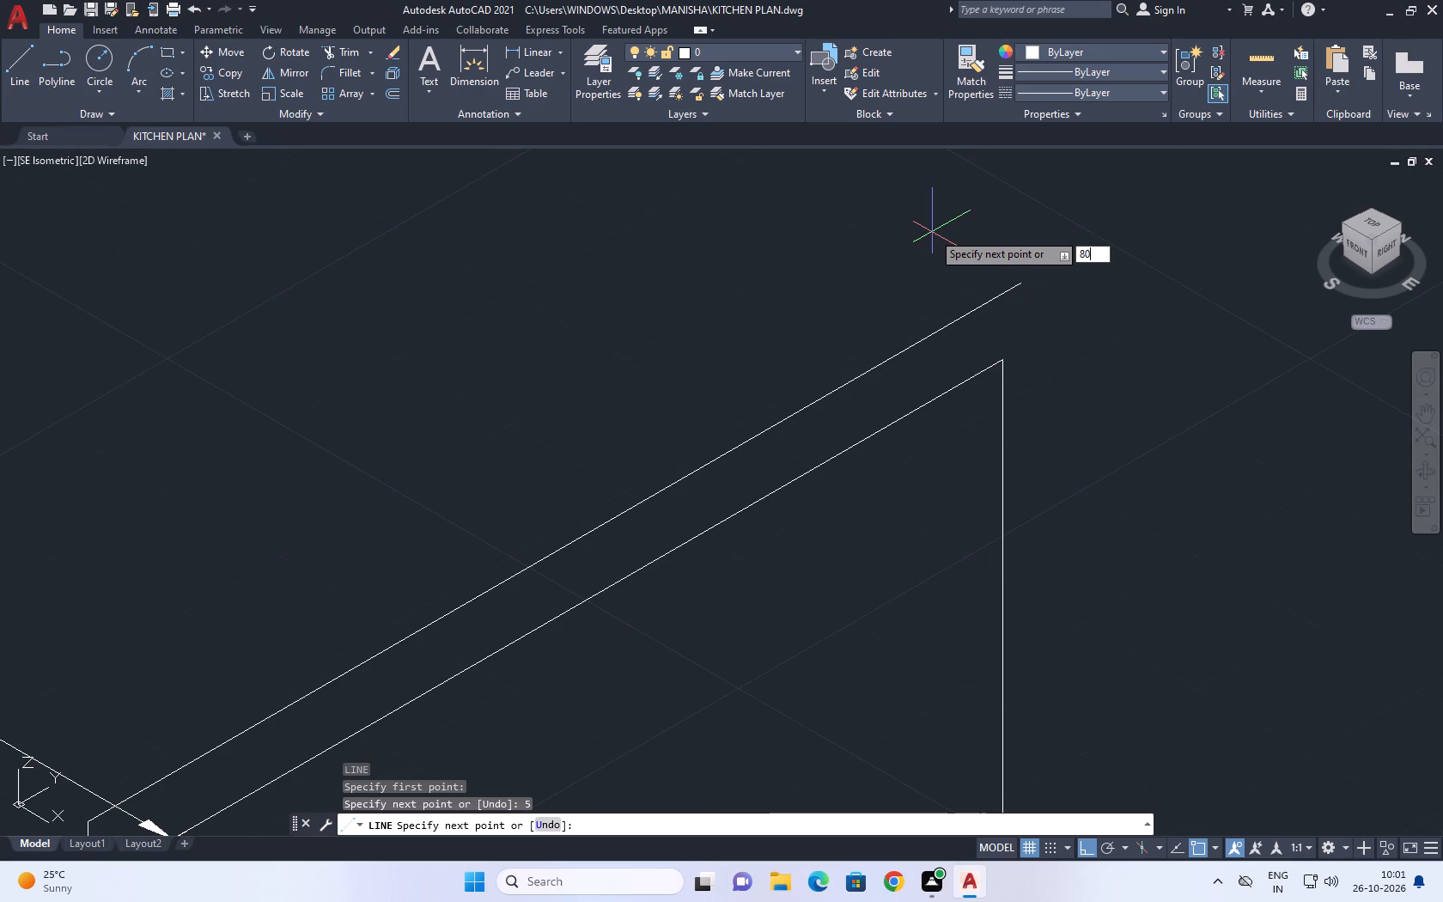
key("Return")
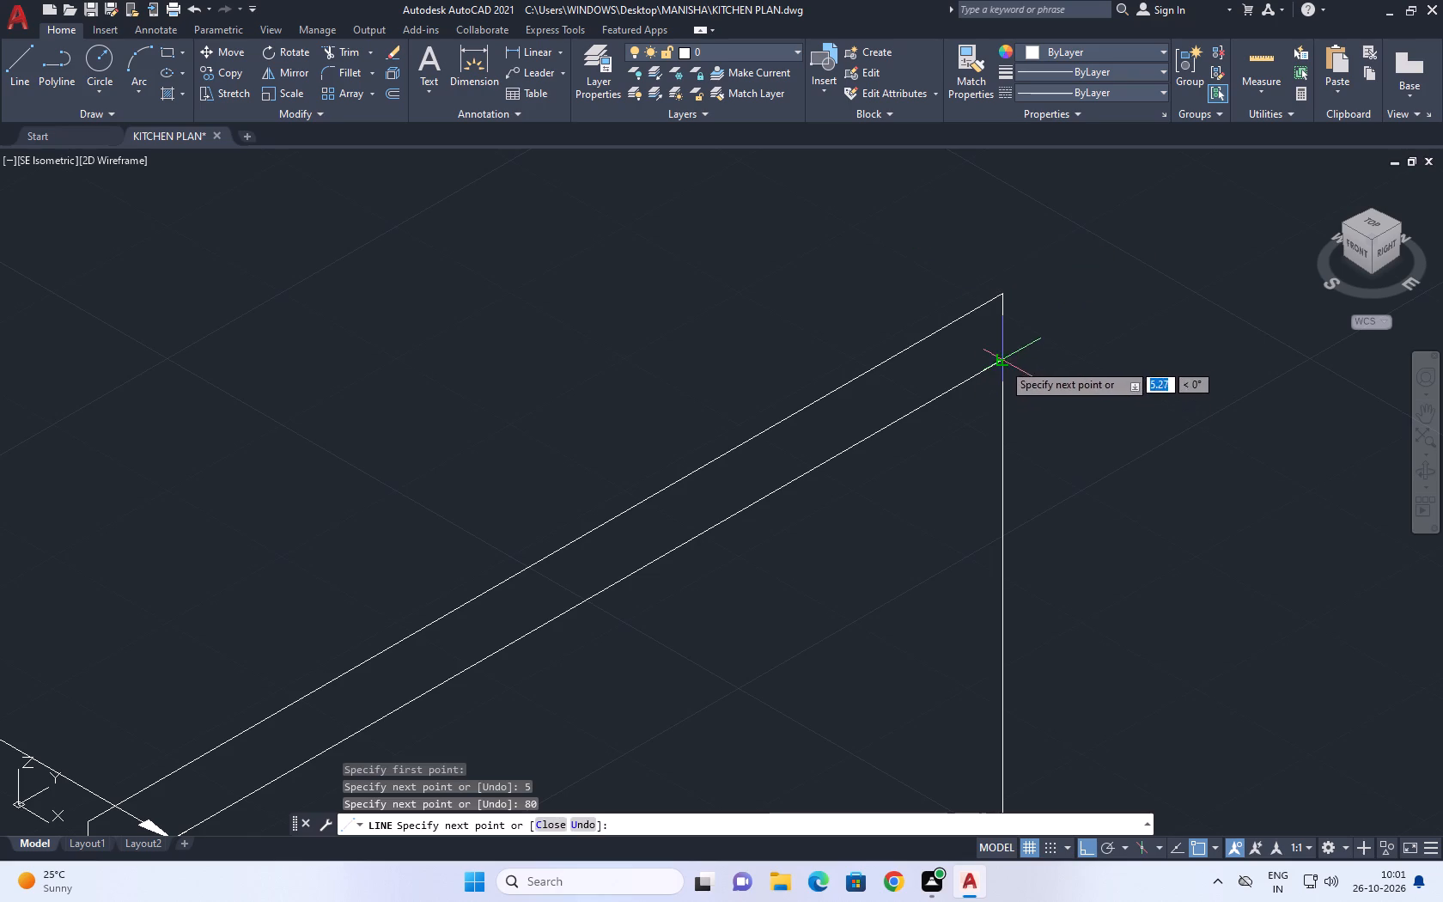
left_click(1000, 363)
key("space")
Stretch the full-width dimension's line forward from its right end to sit closer behind the cabinet's top front edge.
scroll(1017, 328, "down", 5)
middle_click_drag(917, 384, 917, 409)
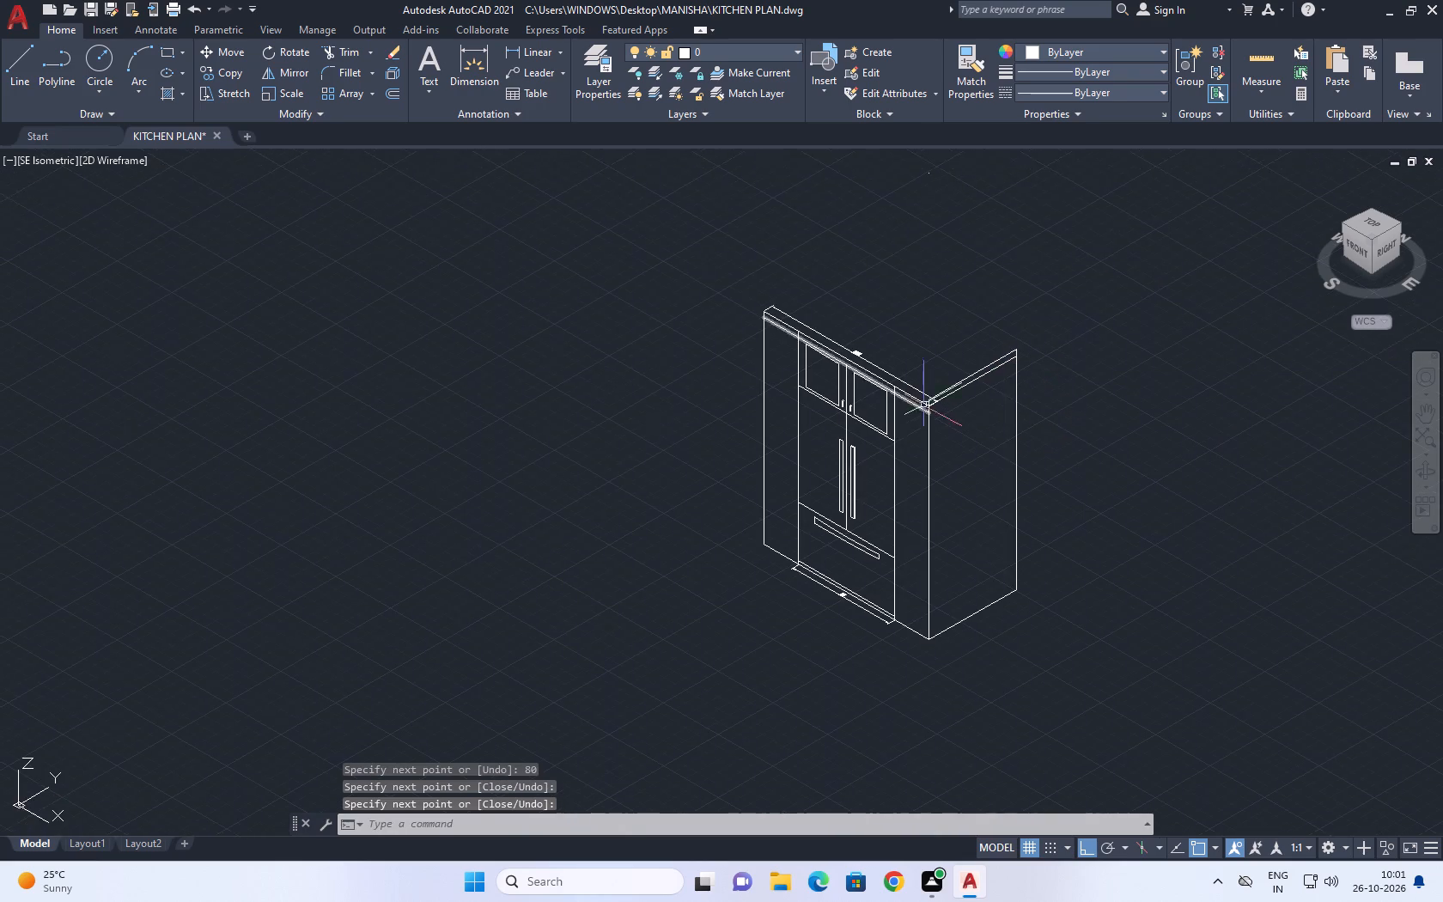
scroll(925, 399, "up", 4)
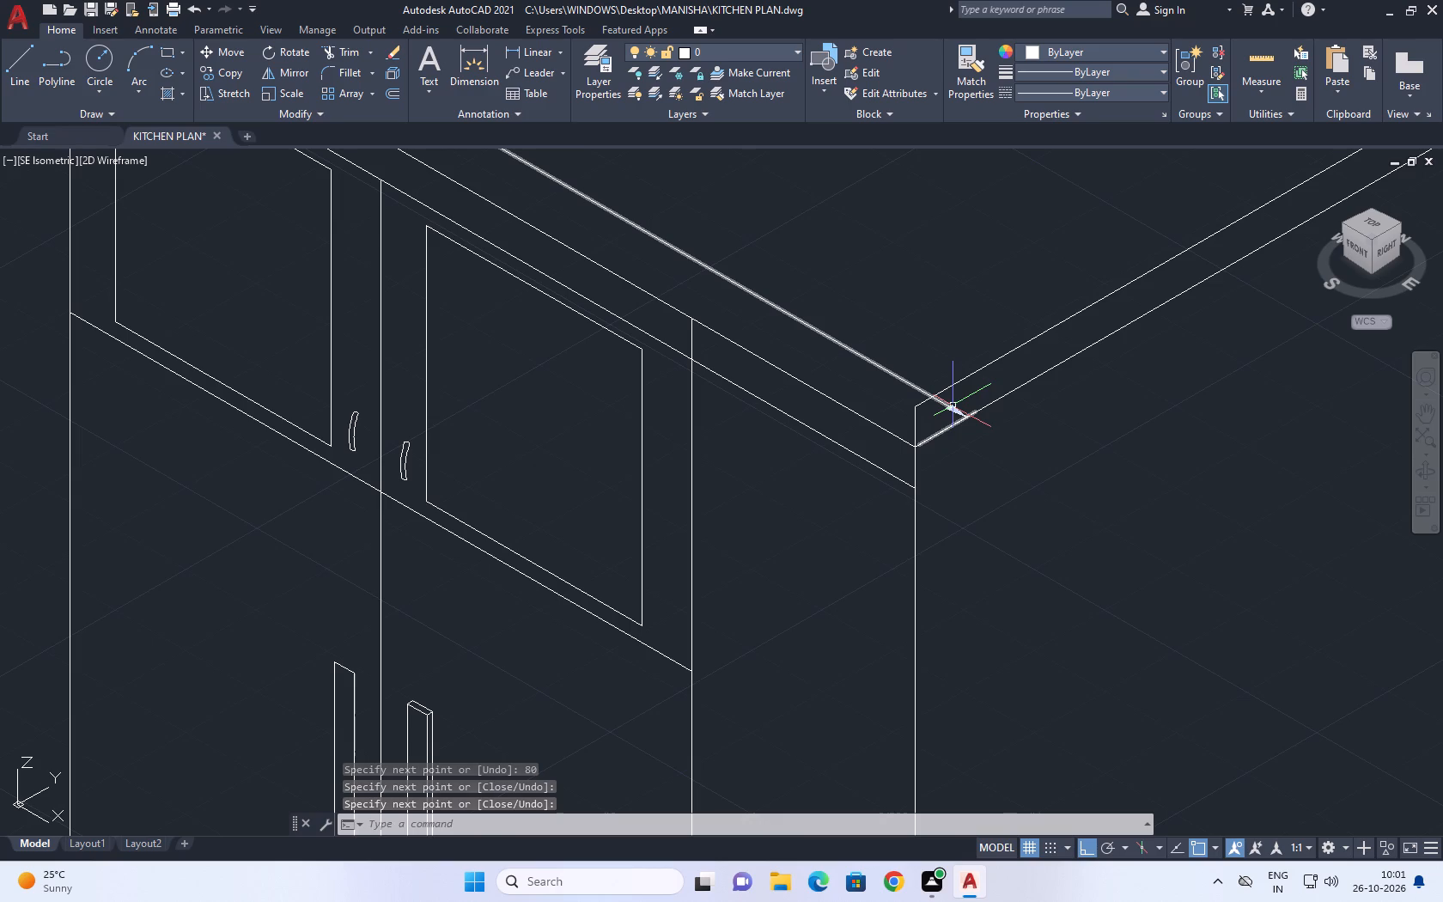
middle_click_drag(959, 400, 978, 437)
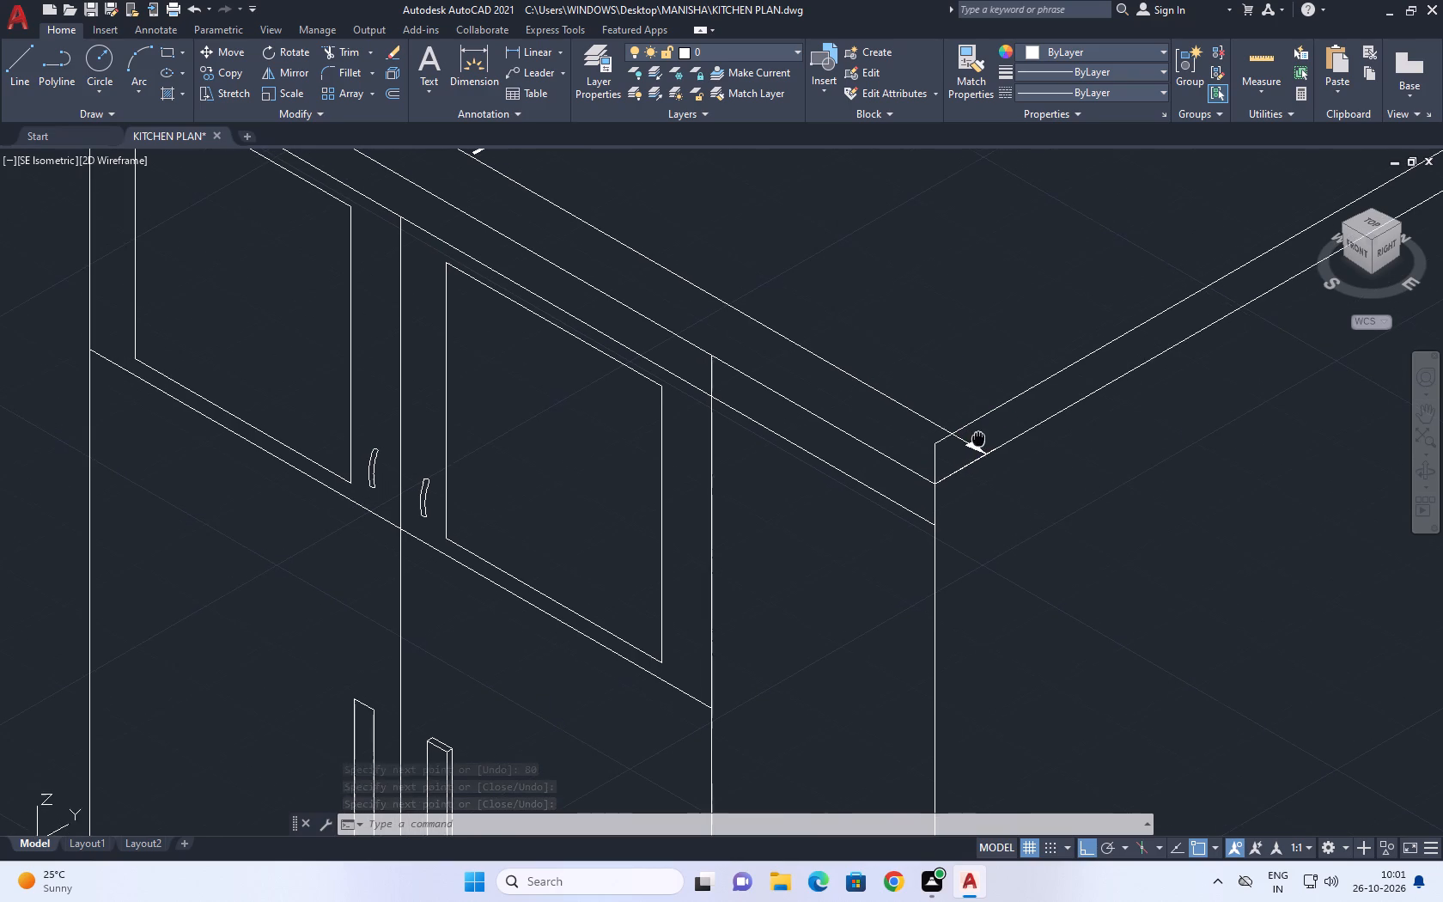
middle_click(961, 454)
scroll(961, 454, "down", 1)
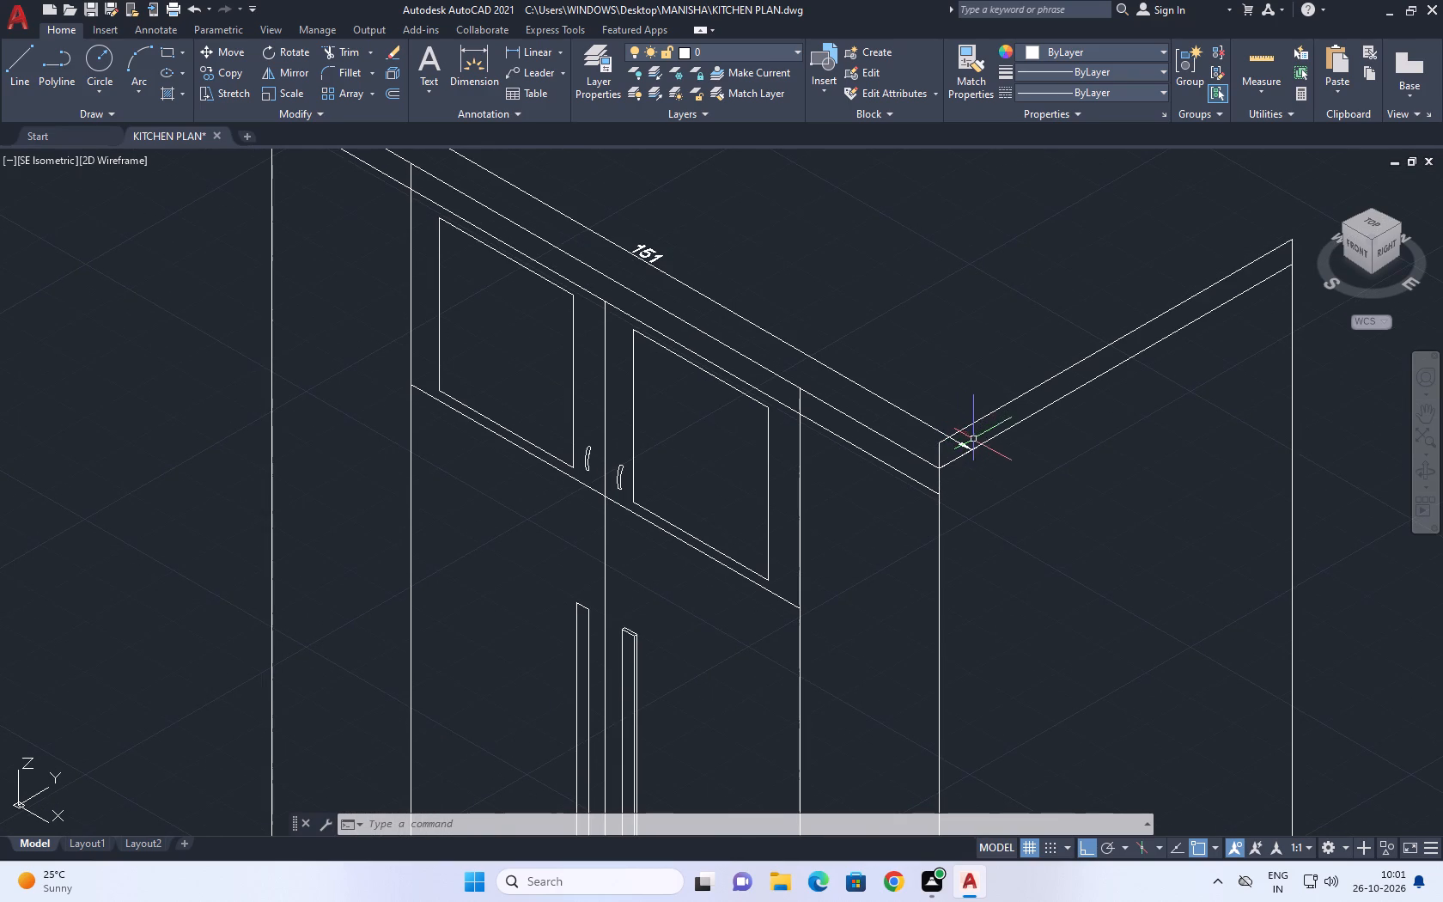
scroll(1002, 461, "down", 1)
scroll(976, 460, "up", 1)
left_click(947, 418)
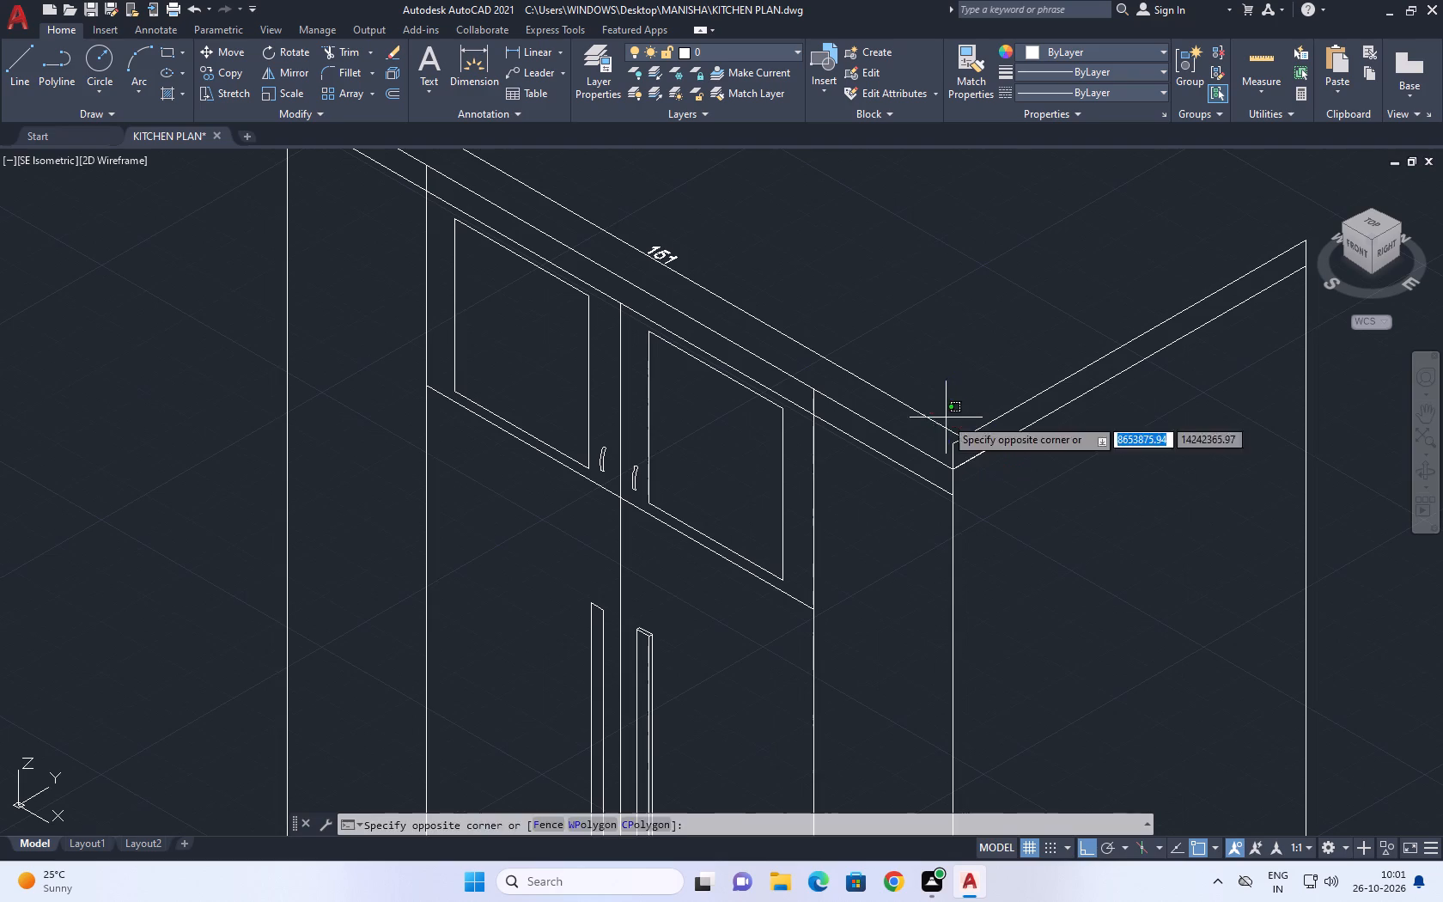
left_click(919, 427)
scroll(989, 457, "up", 2)
left_click(973, 443)
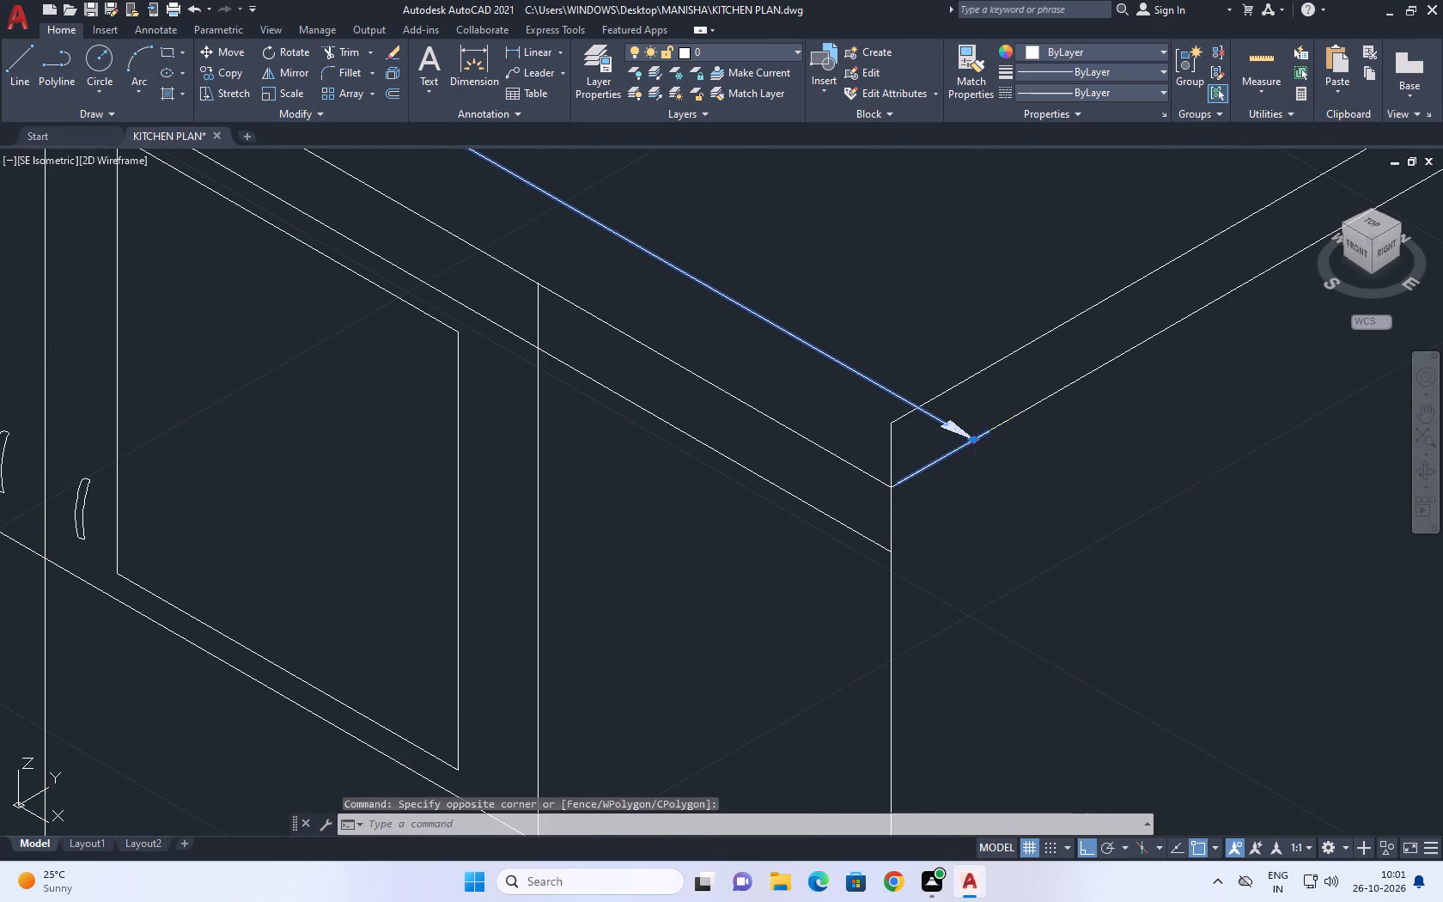
left_click(910, 473)
middle_click_drag(858, 399, 853, 475)
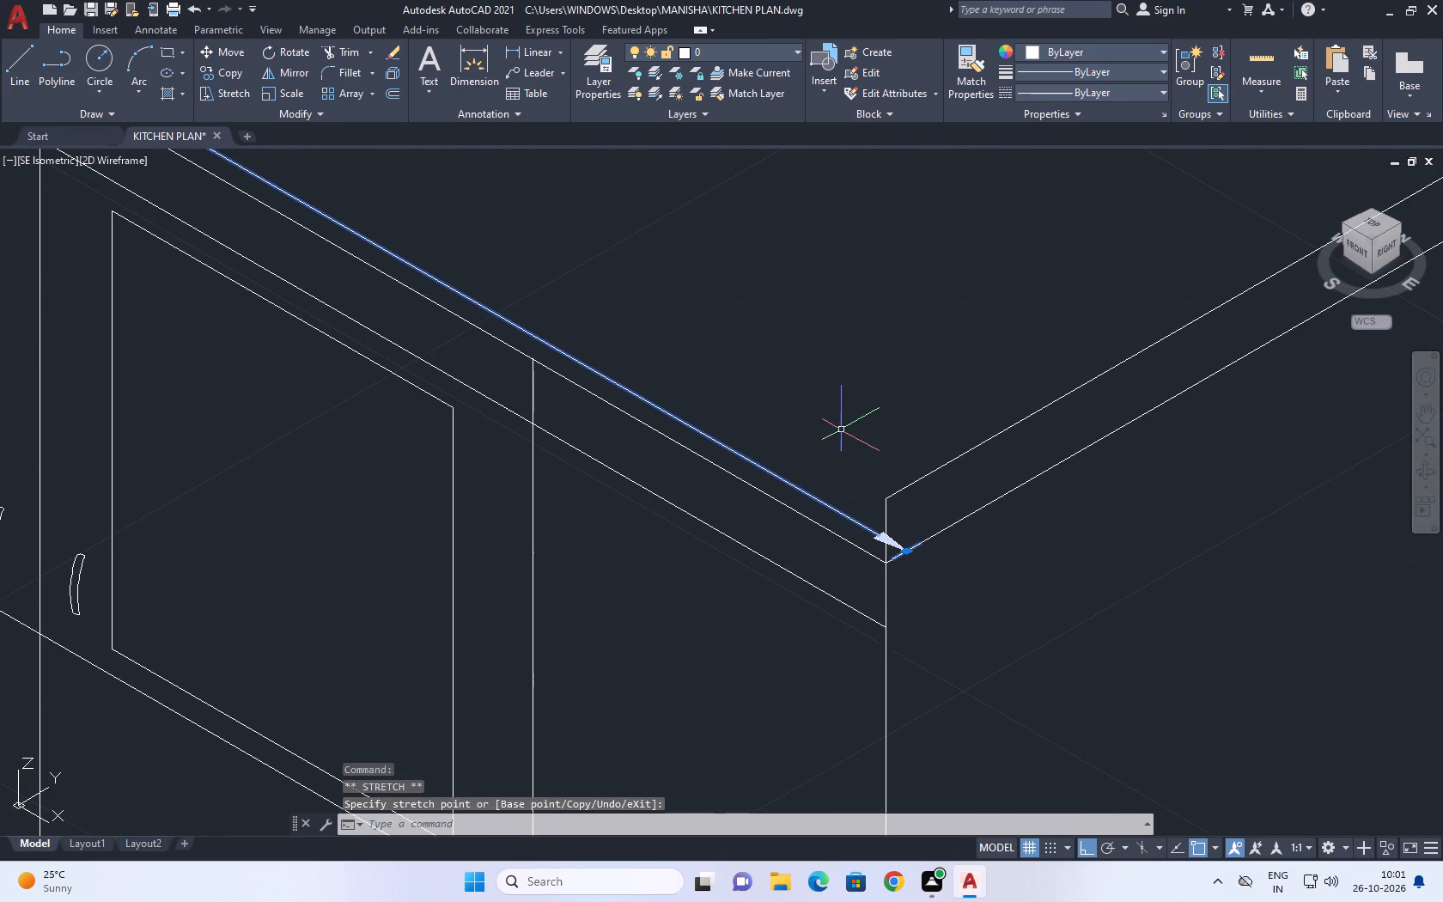
middle_click_drag(839, 430, 837, 478)
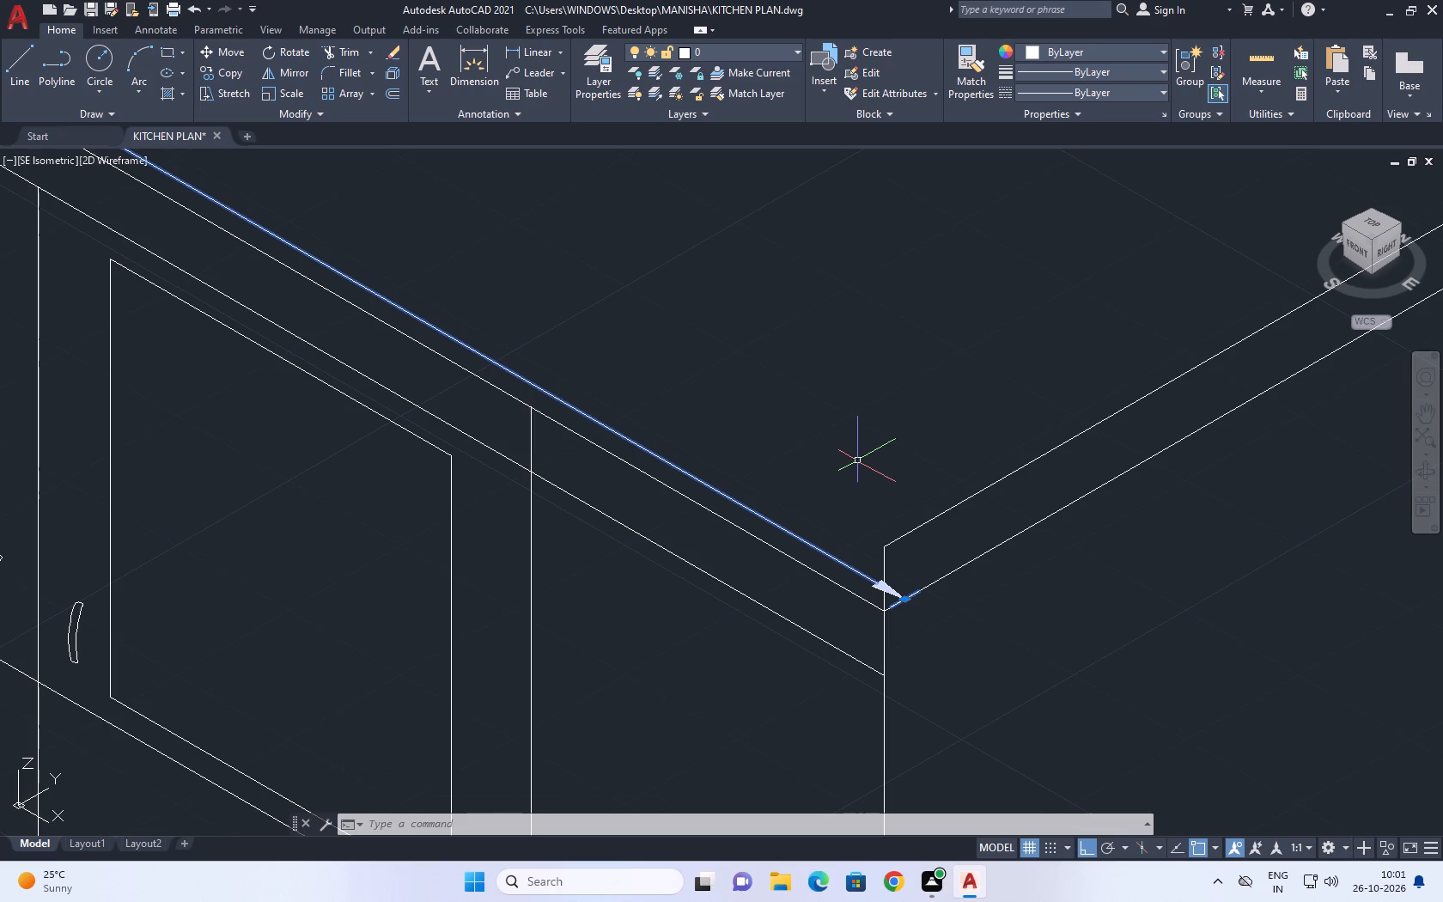
Shift the full-width dimension's line slightly back from the cabinet's top front edge and deselect everything.
scroll(869, 533, "down", 3)
scroll(877, 562, "up", 5)
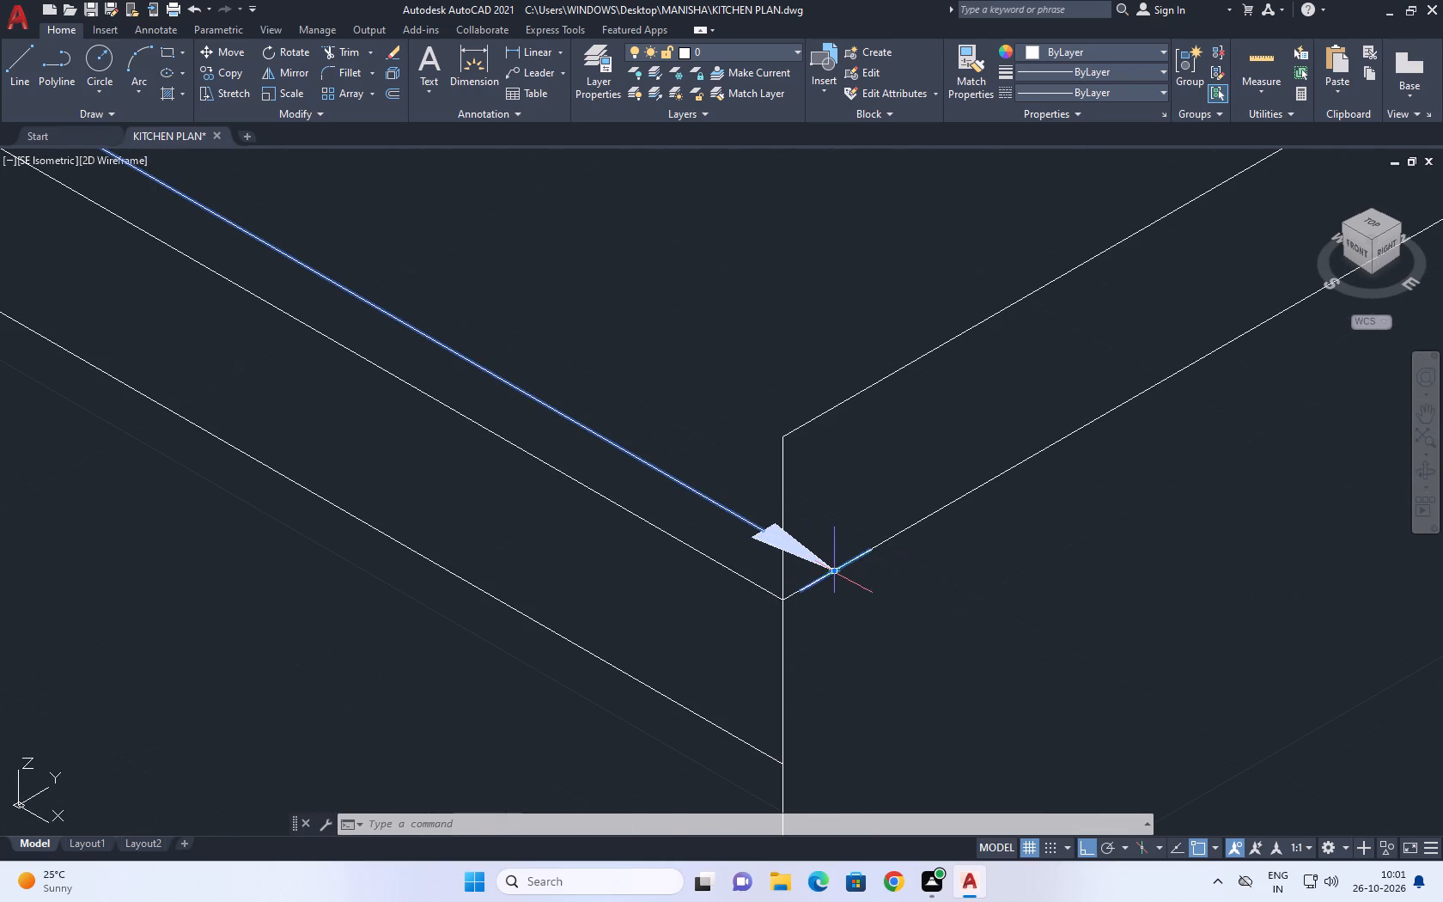
left_click(835, 570)
left_click(869, 548)
right_click(806, 350)
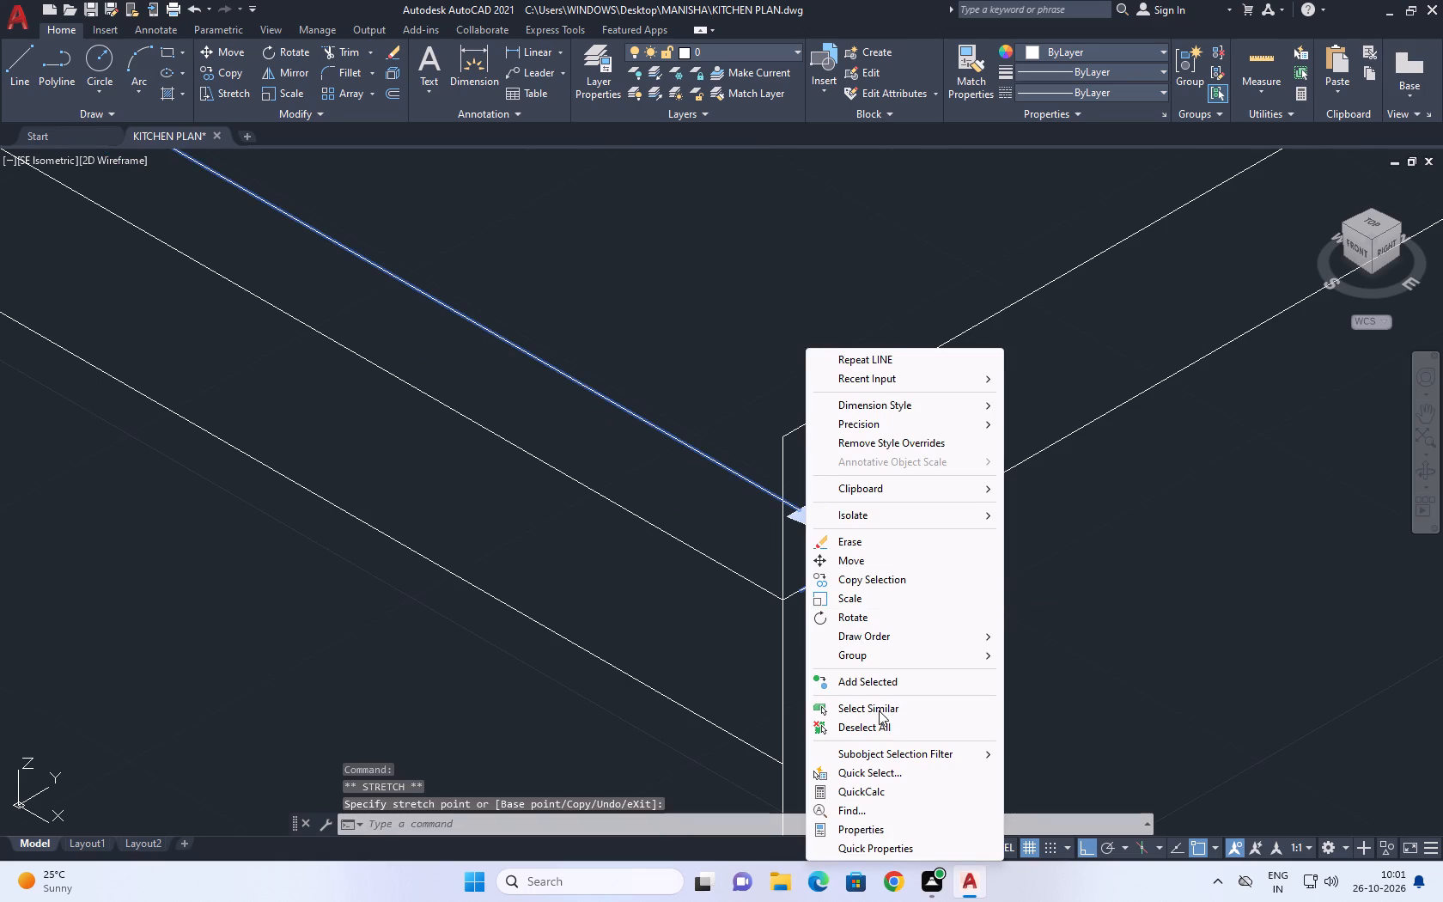
left_click(879, 722)
Draw a side panel outline from the cabinet's top left front corner: 151 outward along the front, 185 down, and back to the bottom corner.
scroll(839, 646, "down", 4)
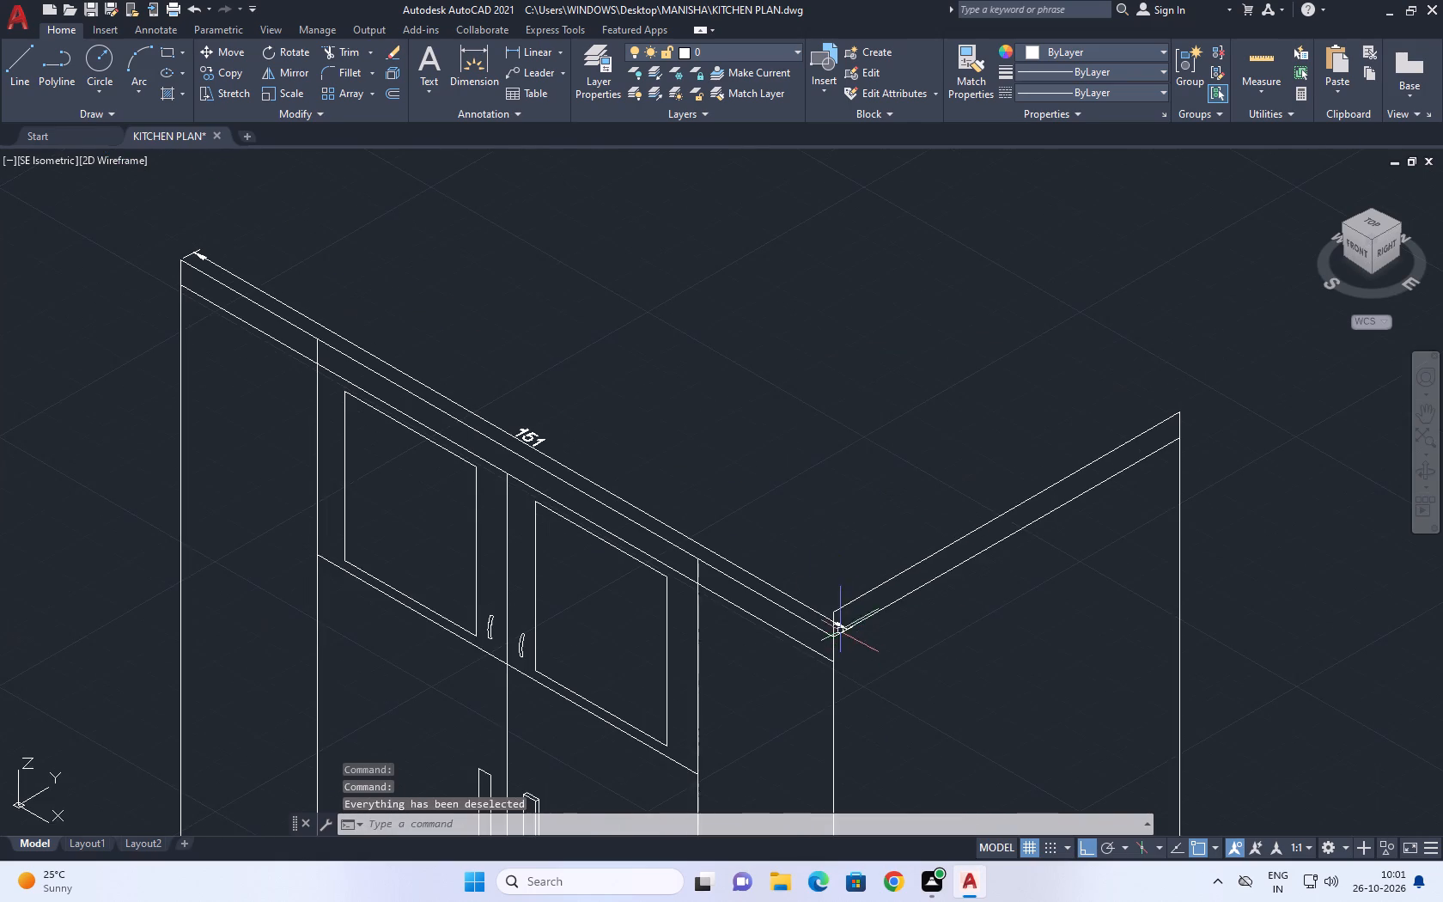
middle_click_drag(785, 501, 745, 651)
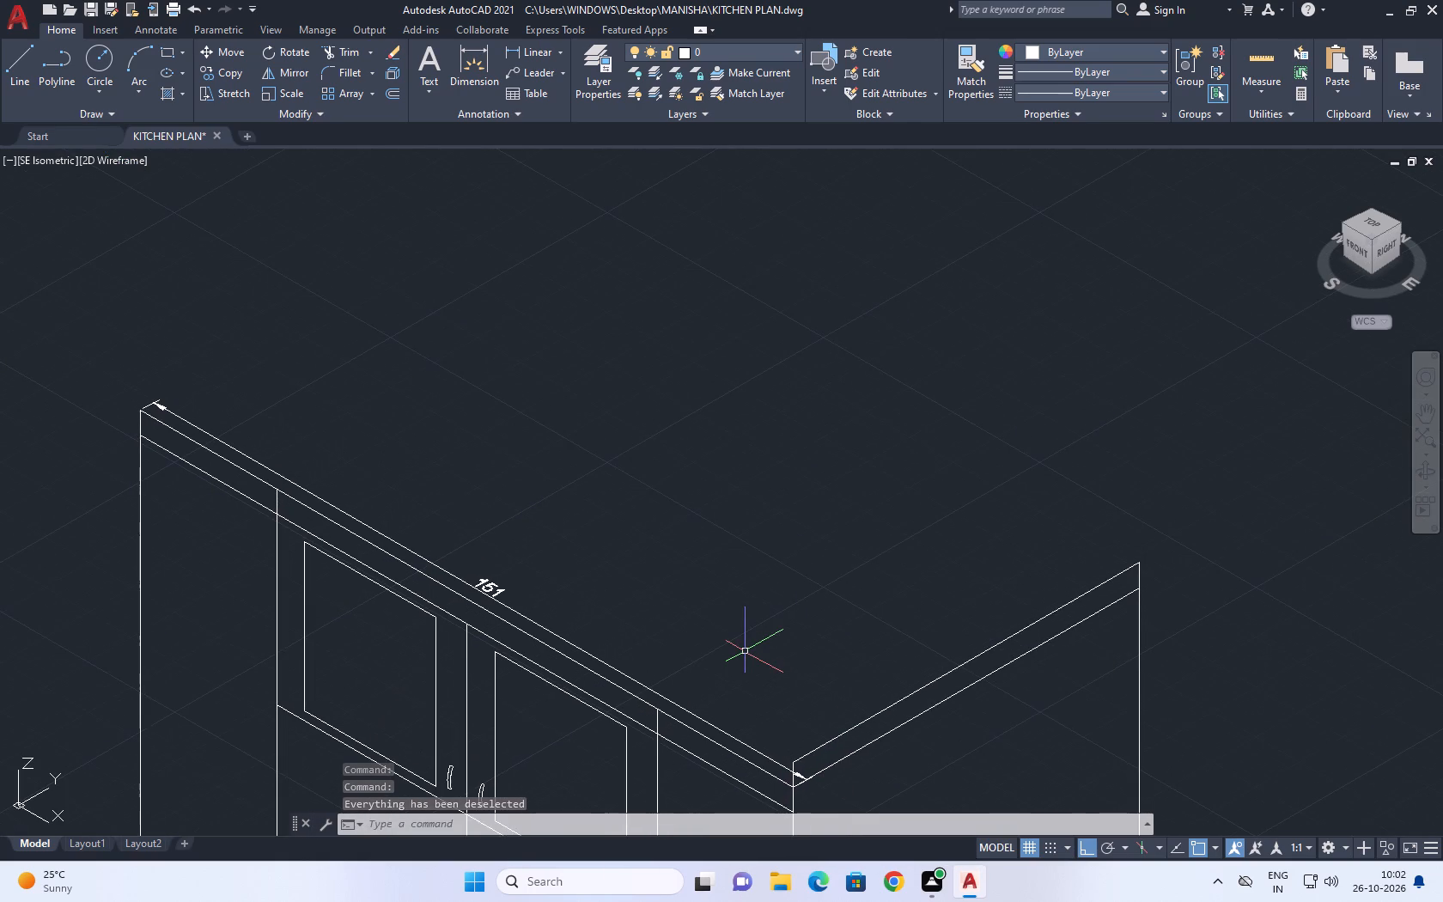
middle_click_drag(742, 724, 879, 701)
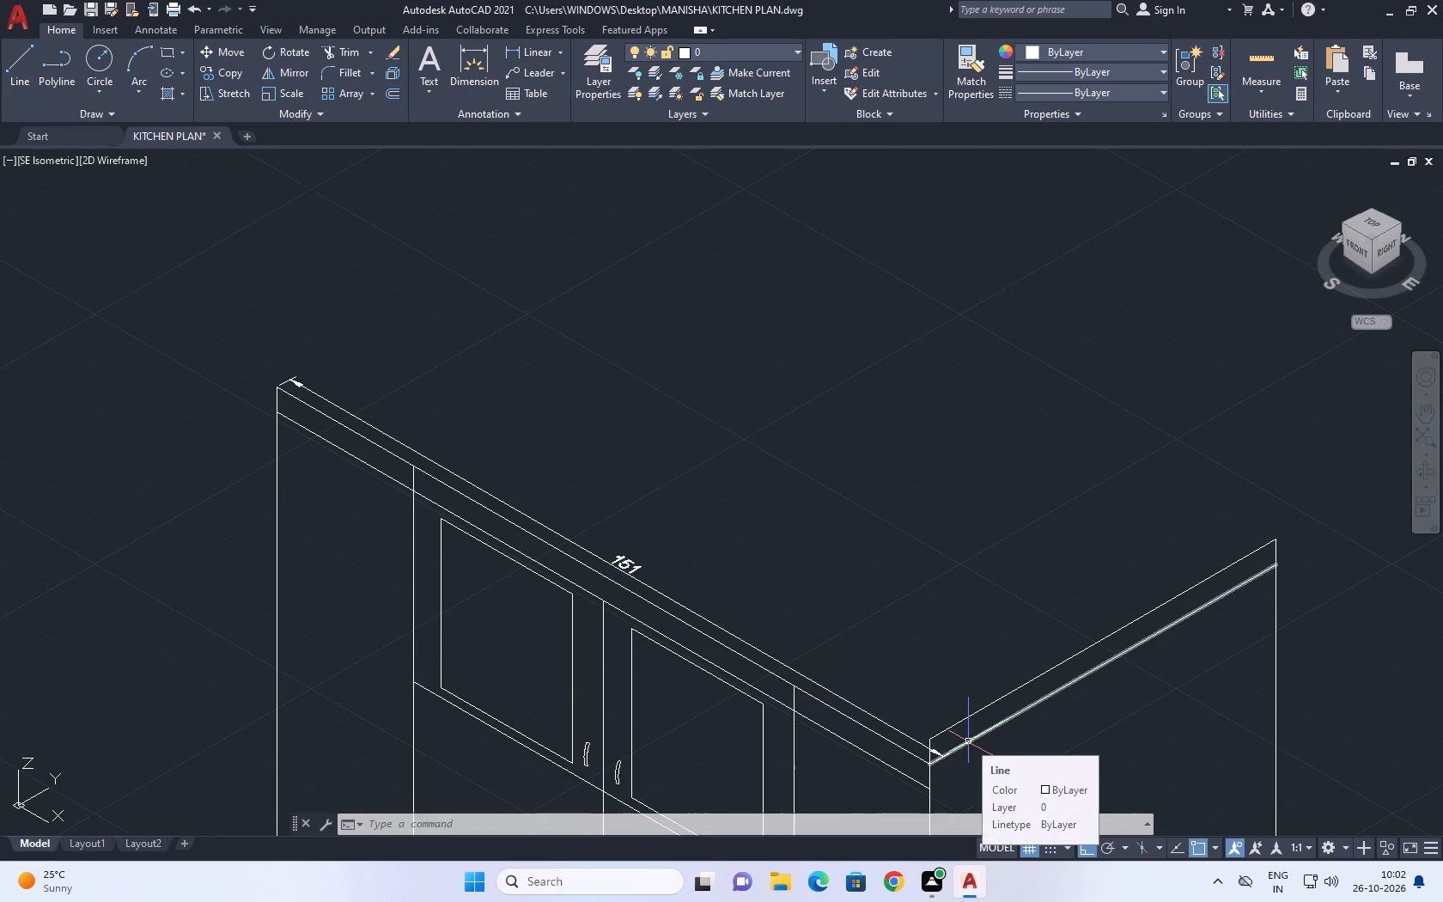
middle_click_drag(1056, 801, 1069, 819)
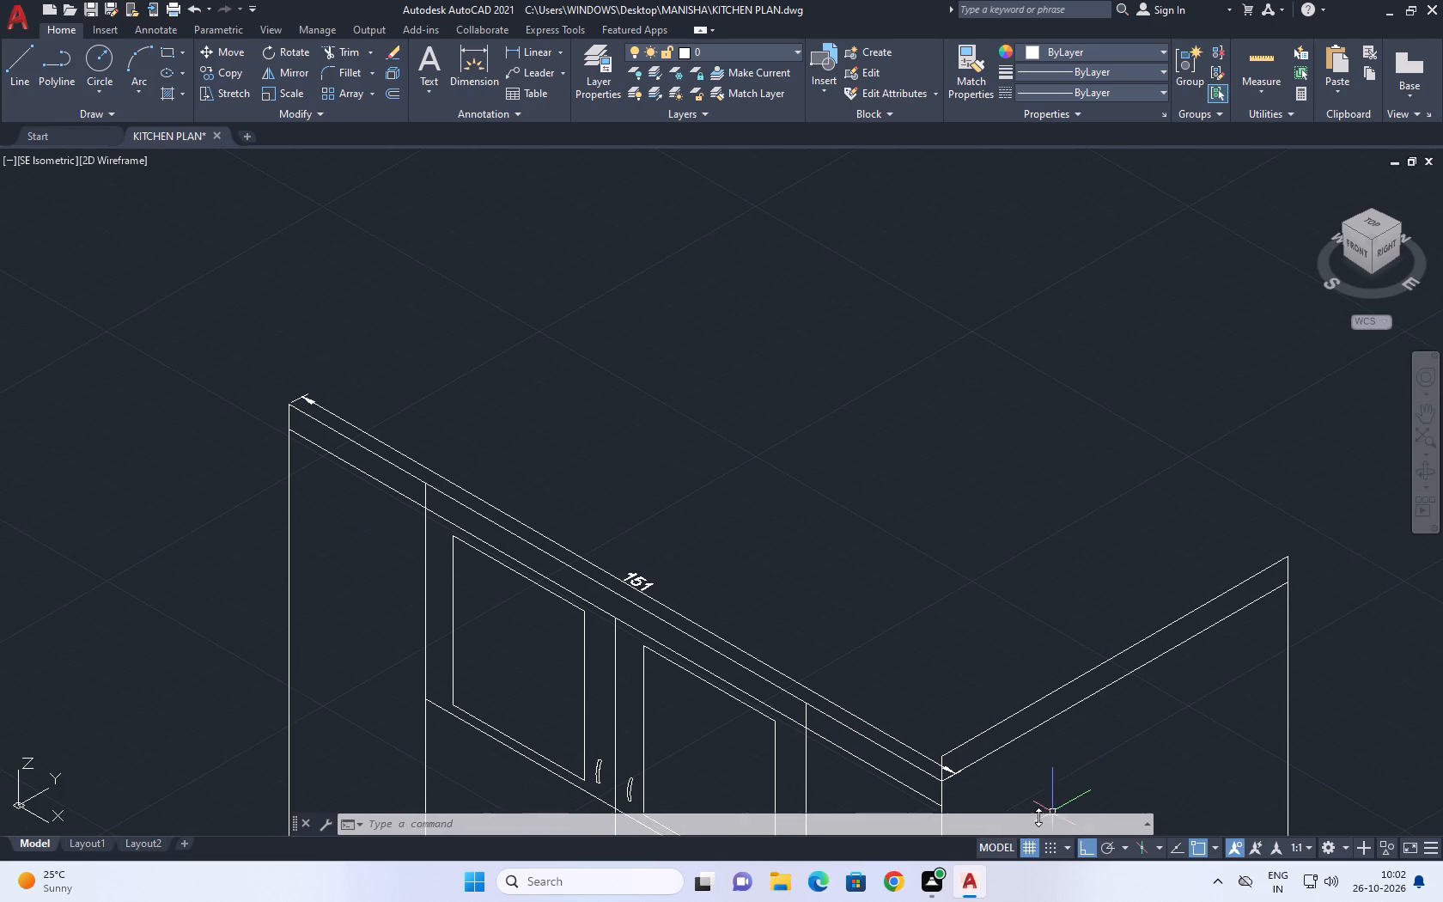
key("l")
key("space")
scroll(610, 433, "down", 3)
scroll(538, 431, "up", 3)
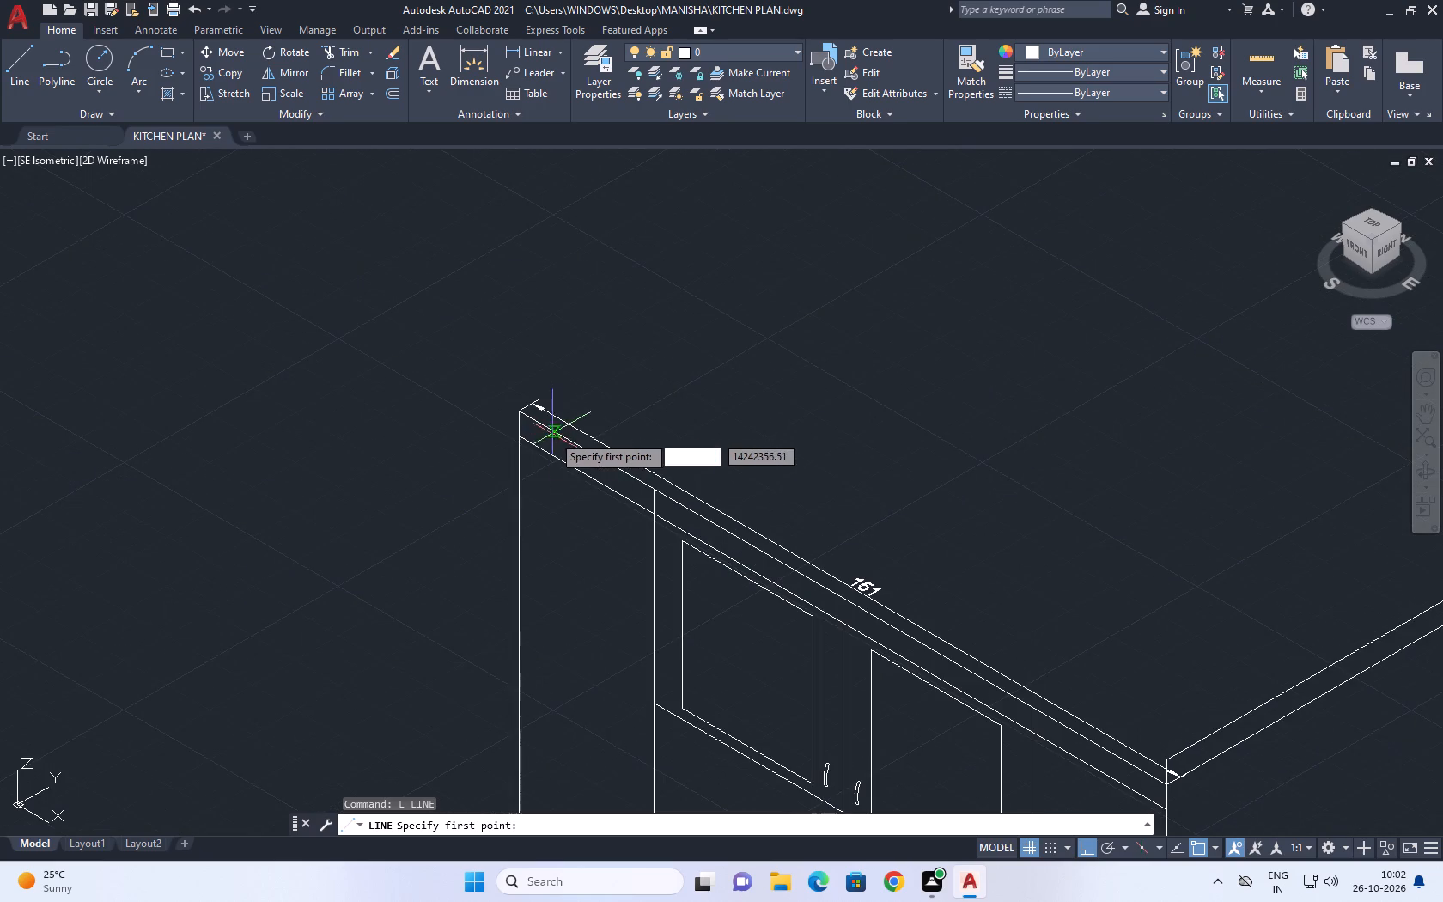
scroll(505, 443, "up", 1)
middle_click_drag(667, 527, 718, 570)
middle_click_drag(567, 473, 625, 545)
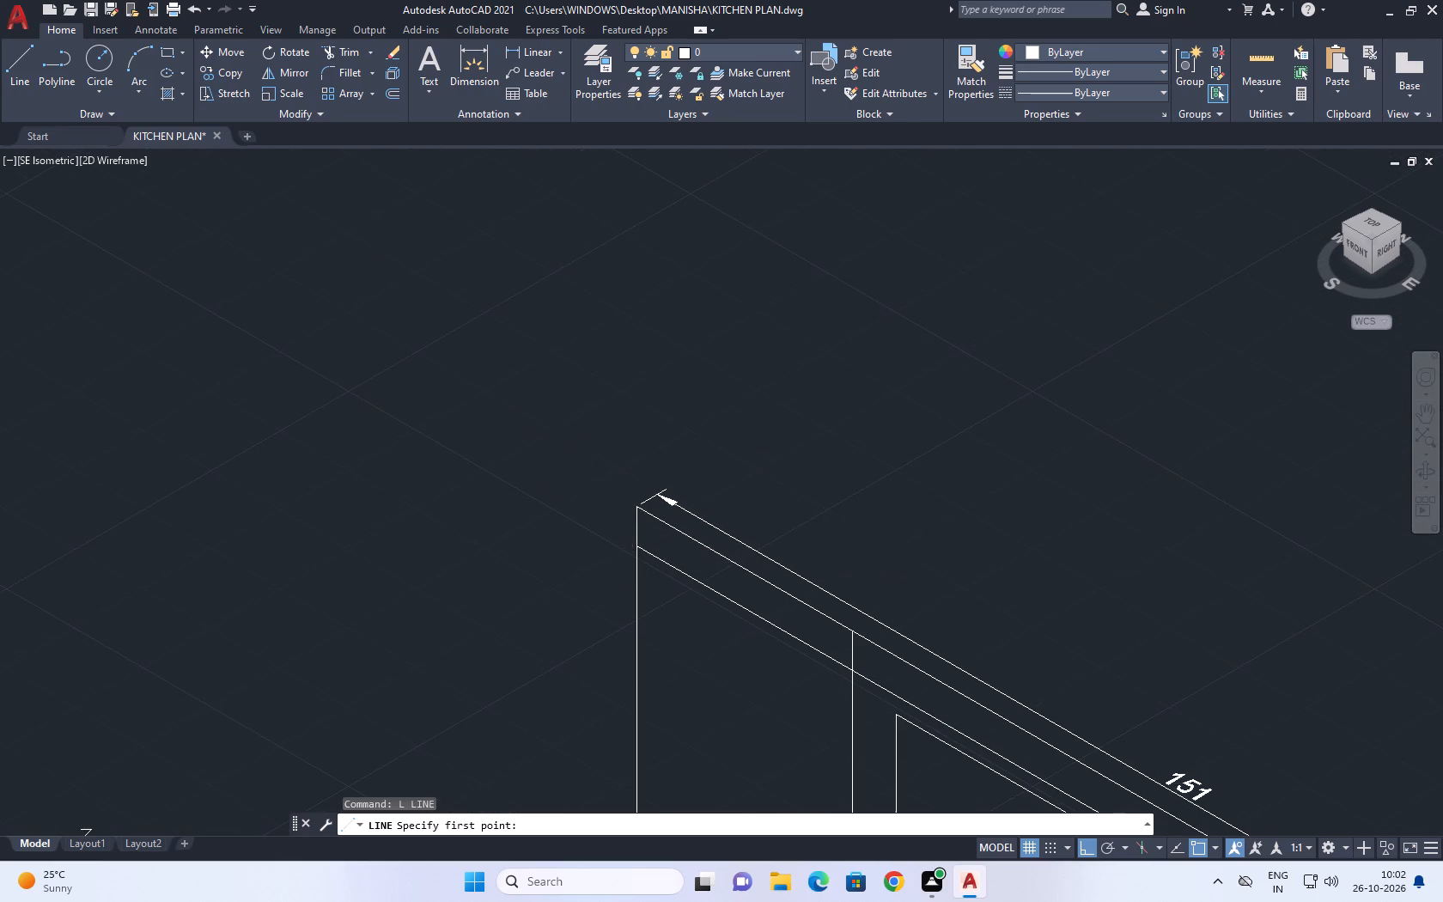
left_click(639, 510)
scroll(514, 392, "down", 4)
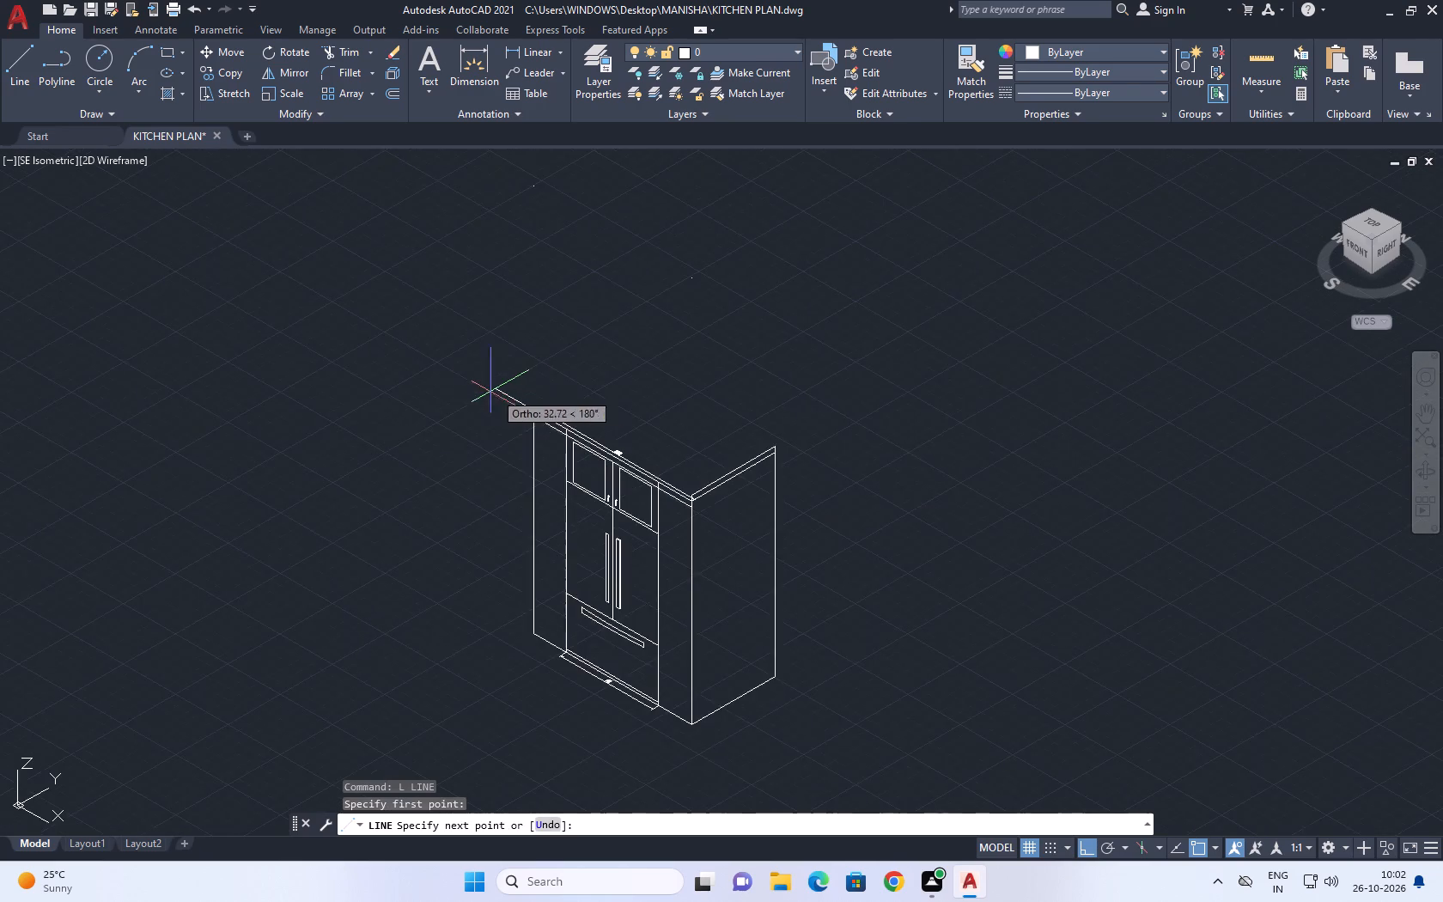
middle_click_drag(461, 363, 652, 486)
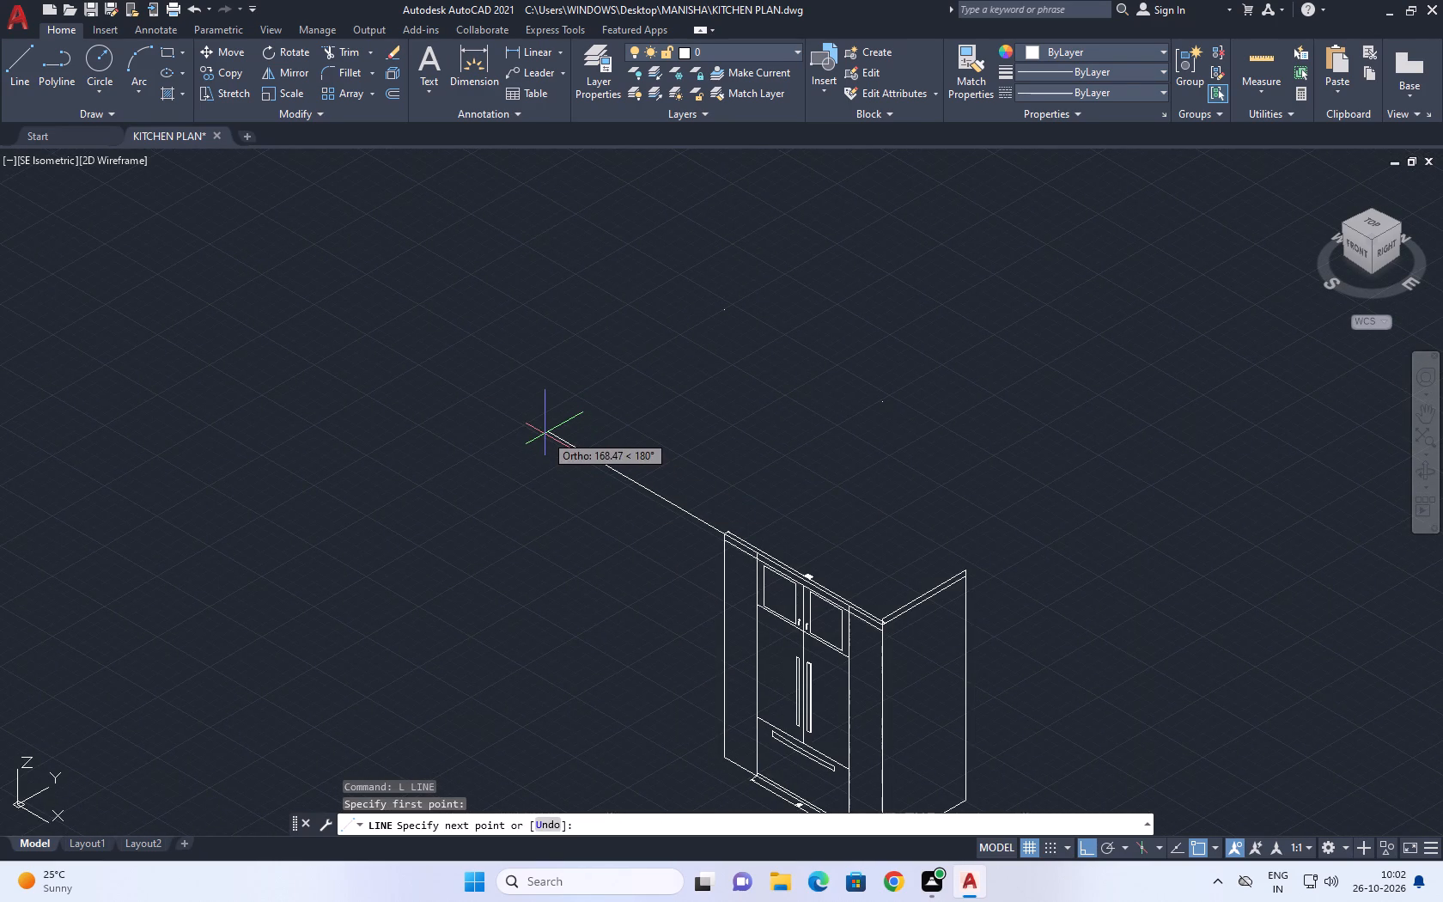
type("151")
key("Return")
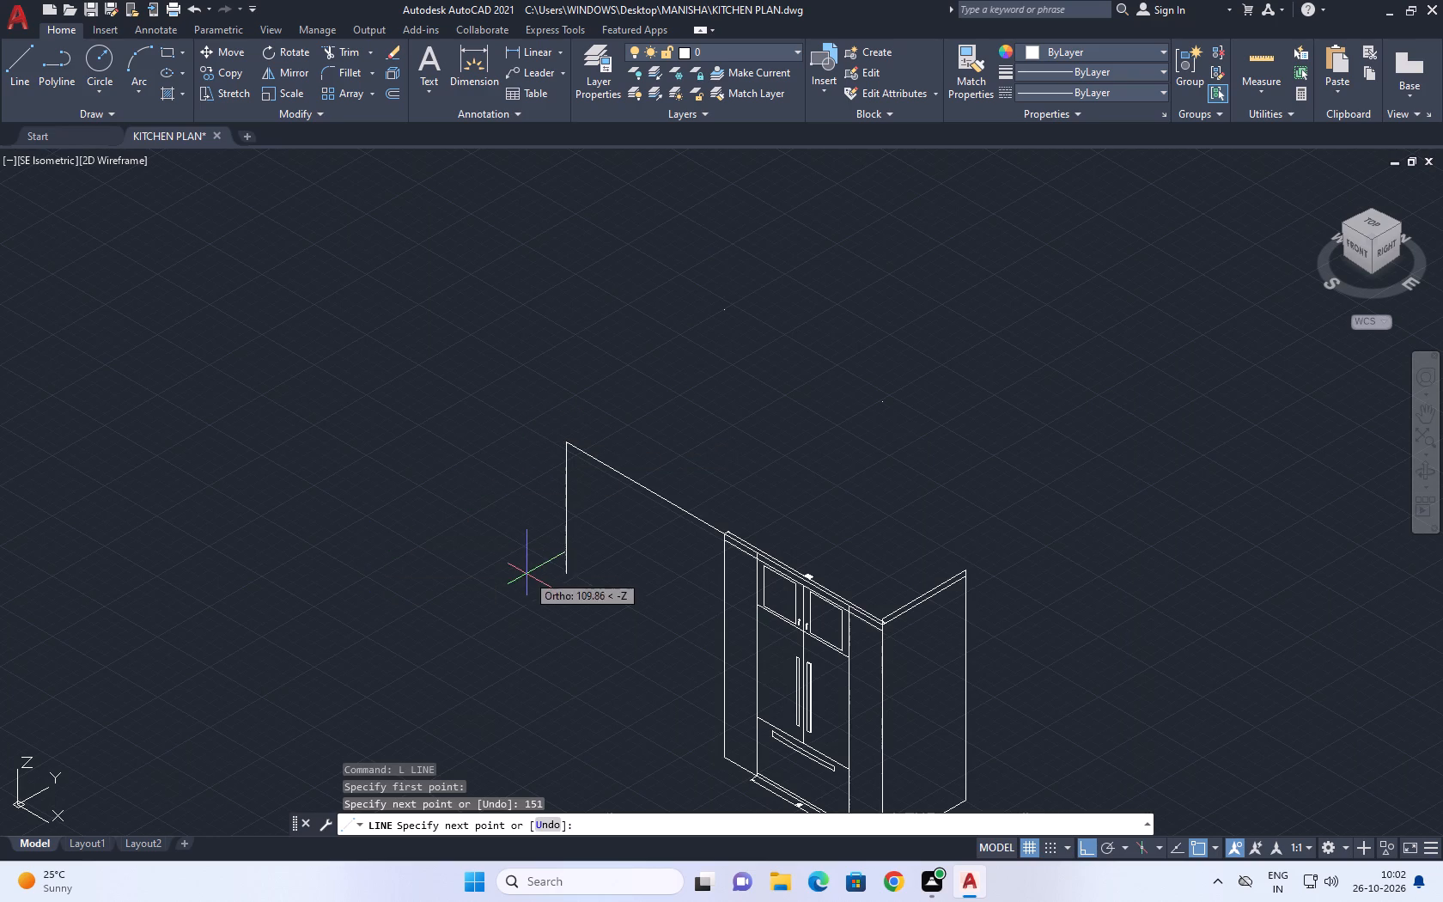
middle_click_drag(573, 617, 594, 468)
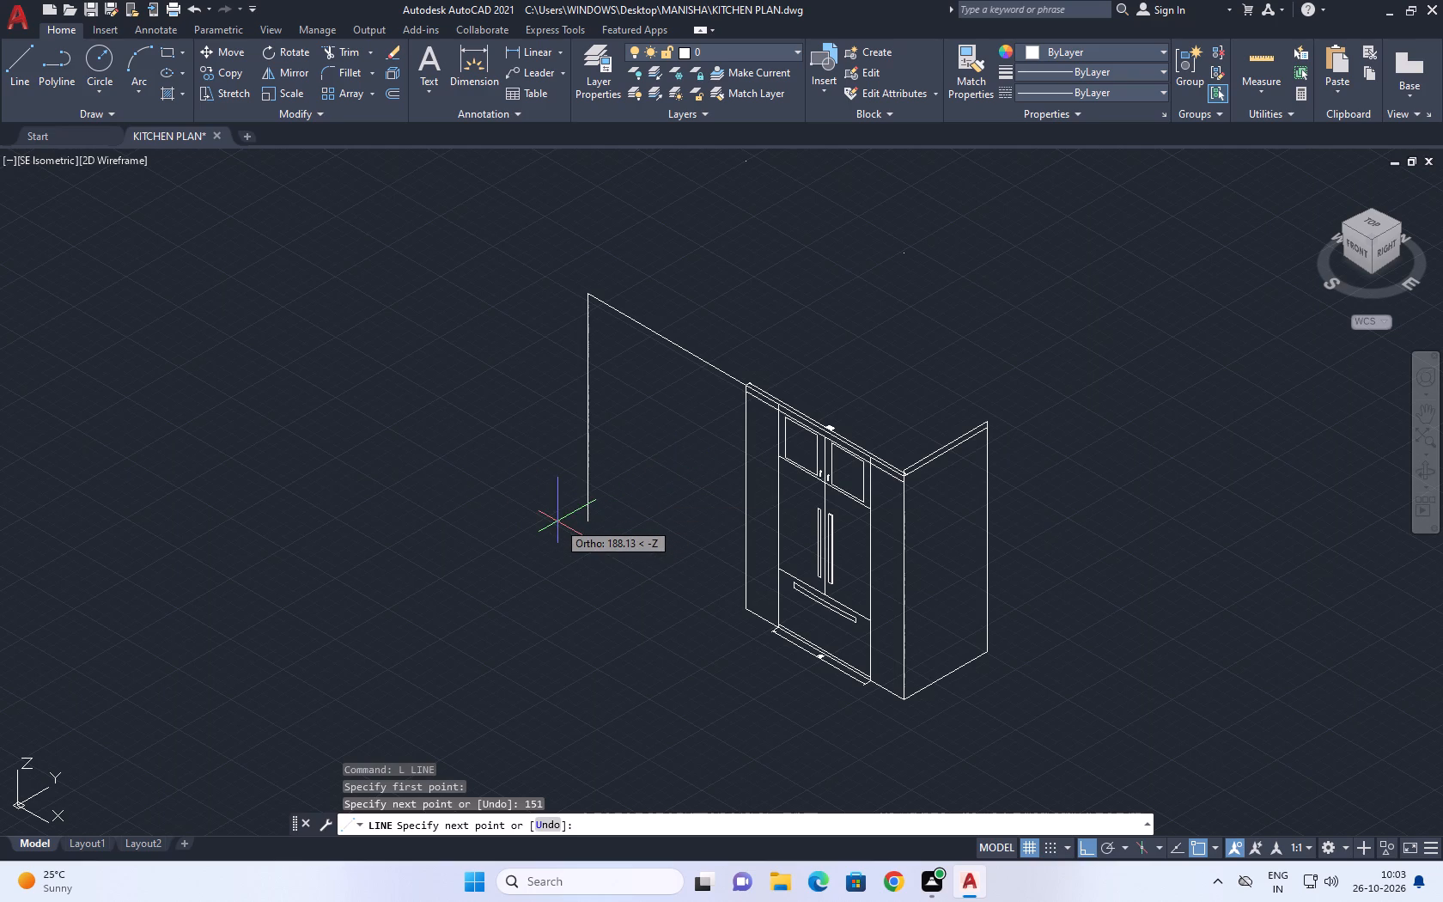
type("185")
key("Return")
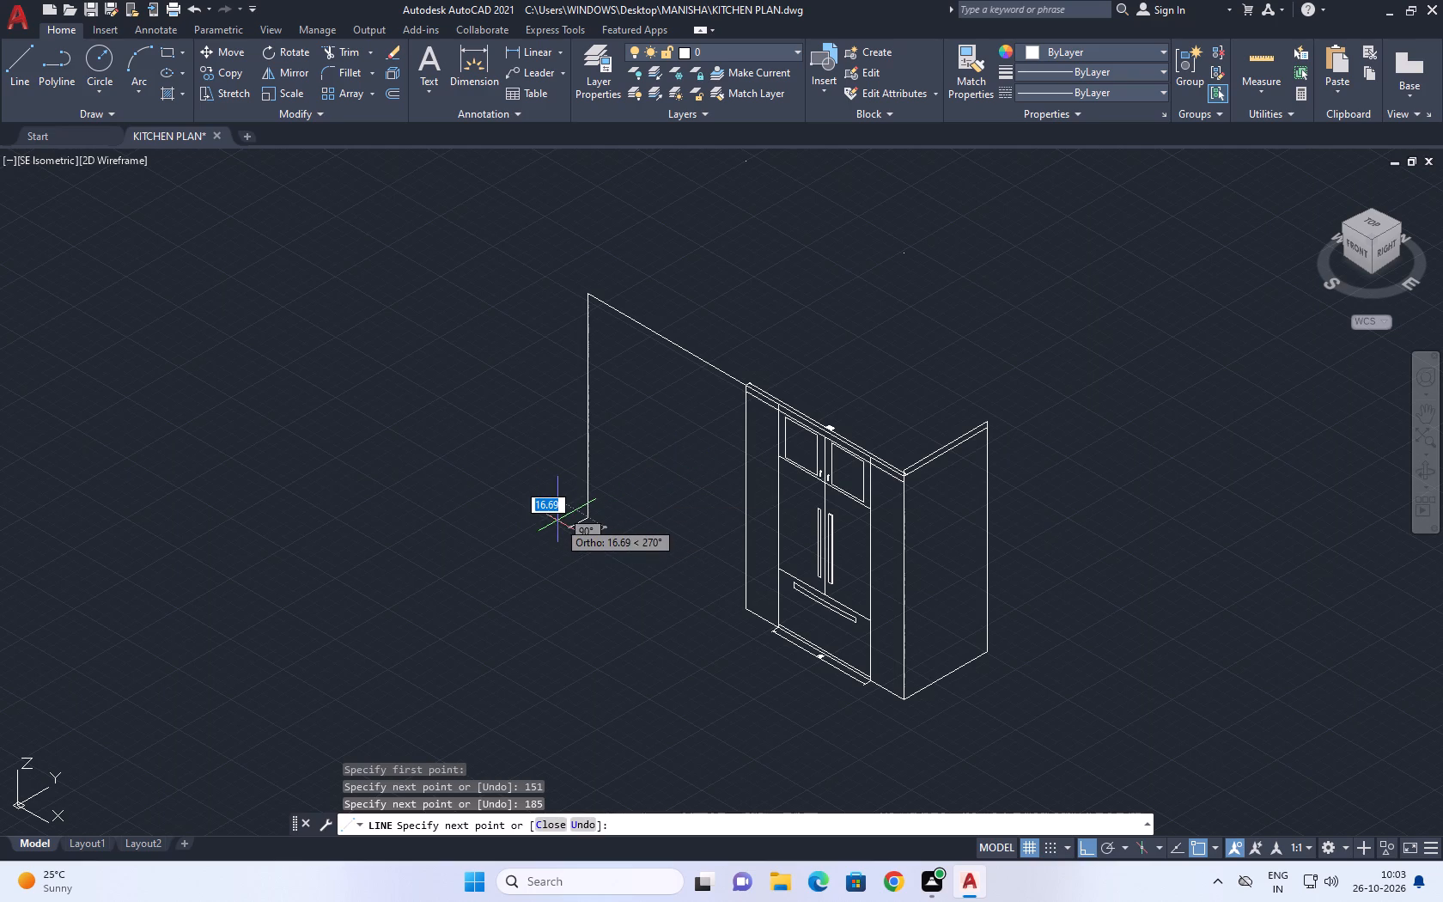
left_click(746, 613)
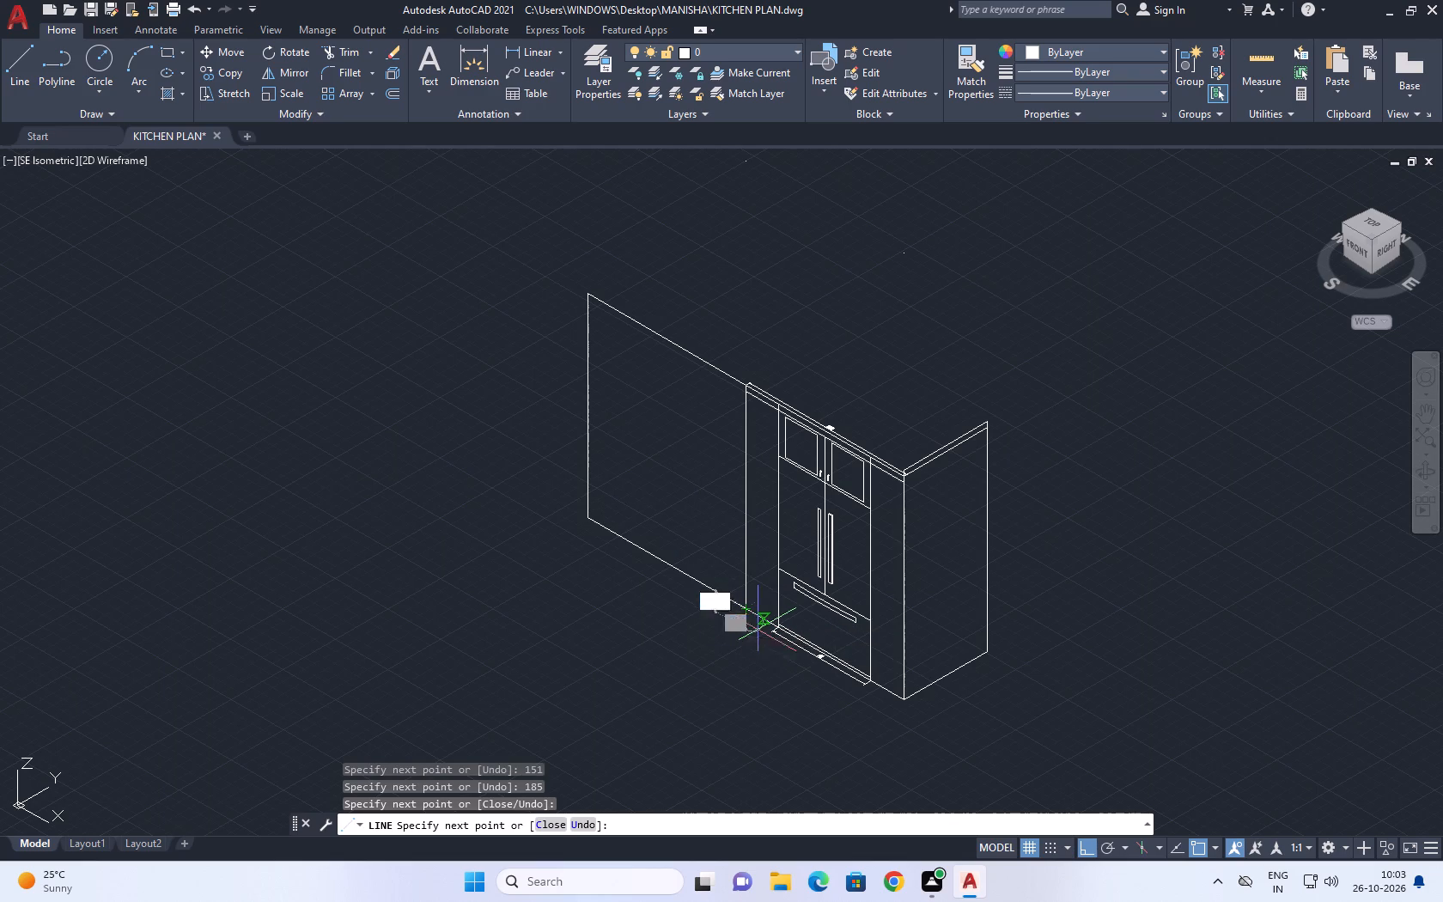
key("space")
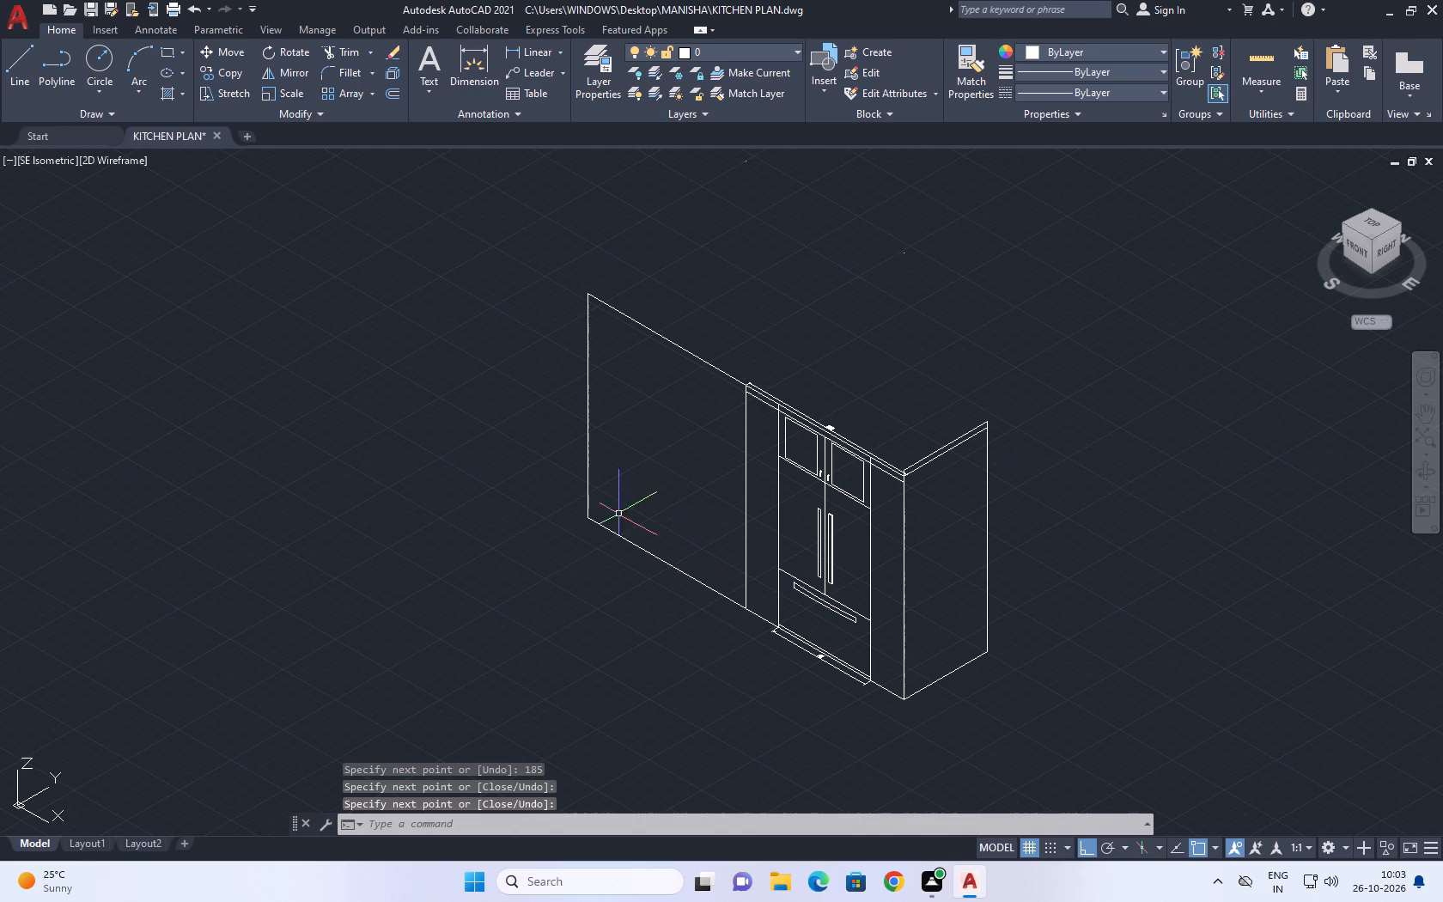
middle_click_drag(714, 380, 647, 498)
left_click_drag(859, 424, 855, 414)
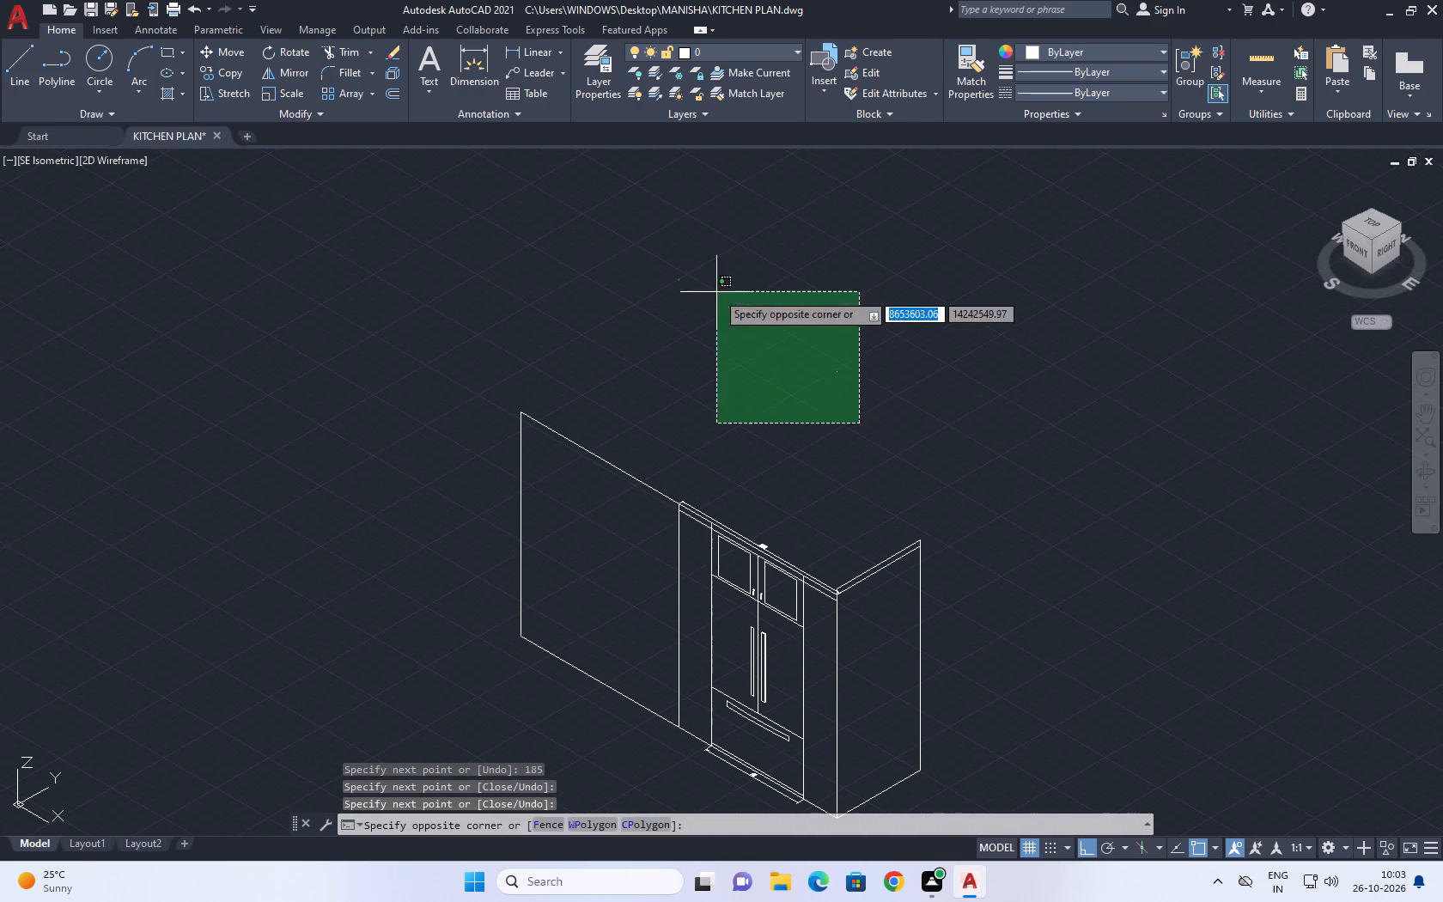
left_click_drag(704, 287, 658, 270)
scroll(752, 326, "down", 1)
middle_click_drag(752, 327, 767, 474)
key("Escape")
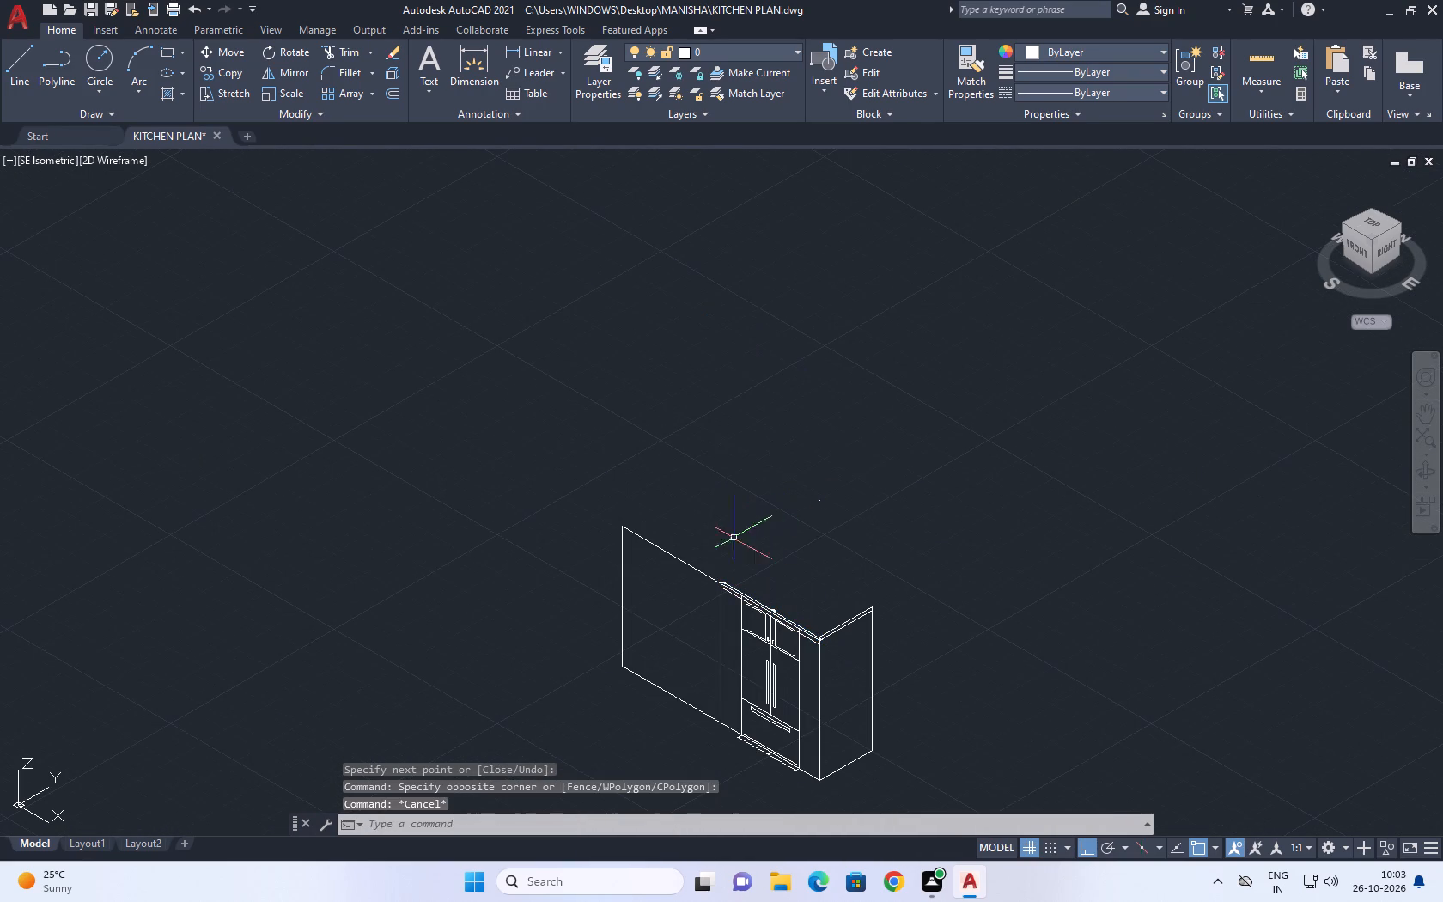
Delete the full-width 151 dimension behind the cabinet's top front edge.
scroll(752, 577, "up", 3)
middle_click_drag(790, 682, 757, 478)
scroll(755, 466, "up", 1)
scroll(815, 512, "up", 1)
scroll(872, 629, "up", 2)
left_click_drag(1007, 603, 998, 594)
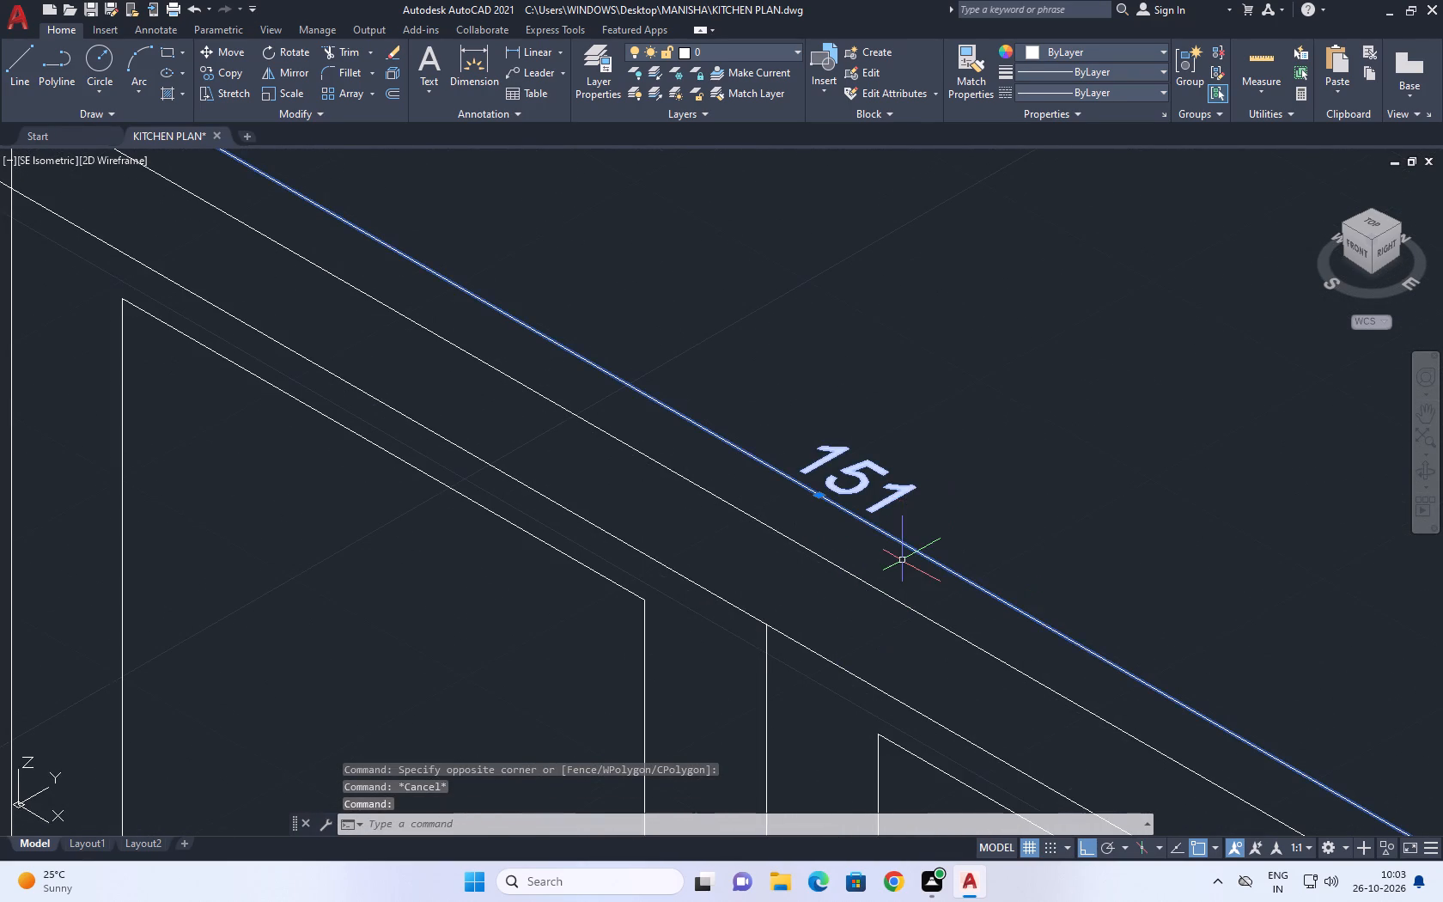
key("Delete")
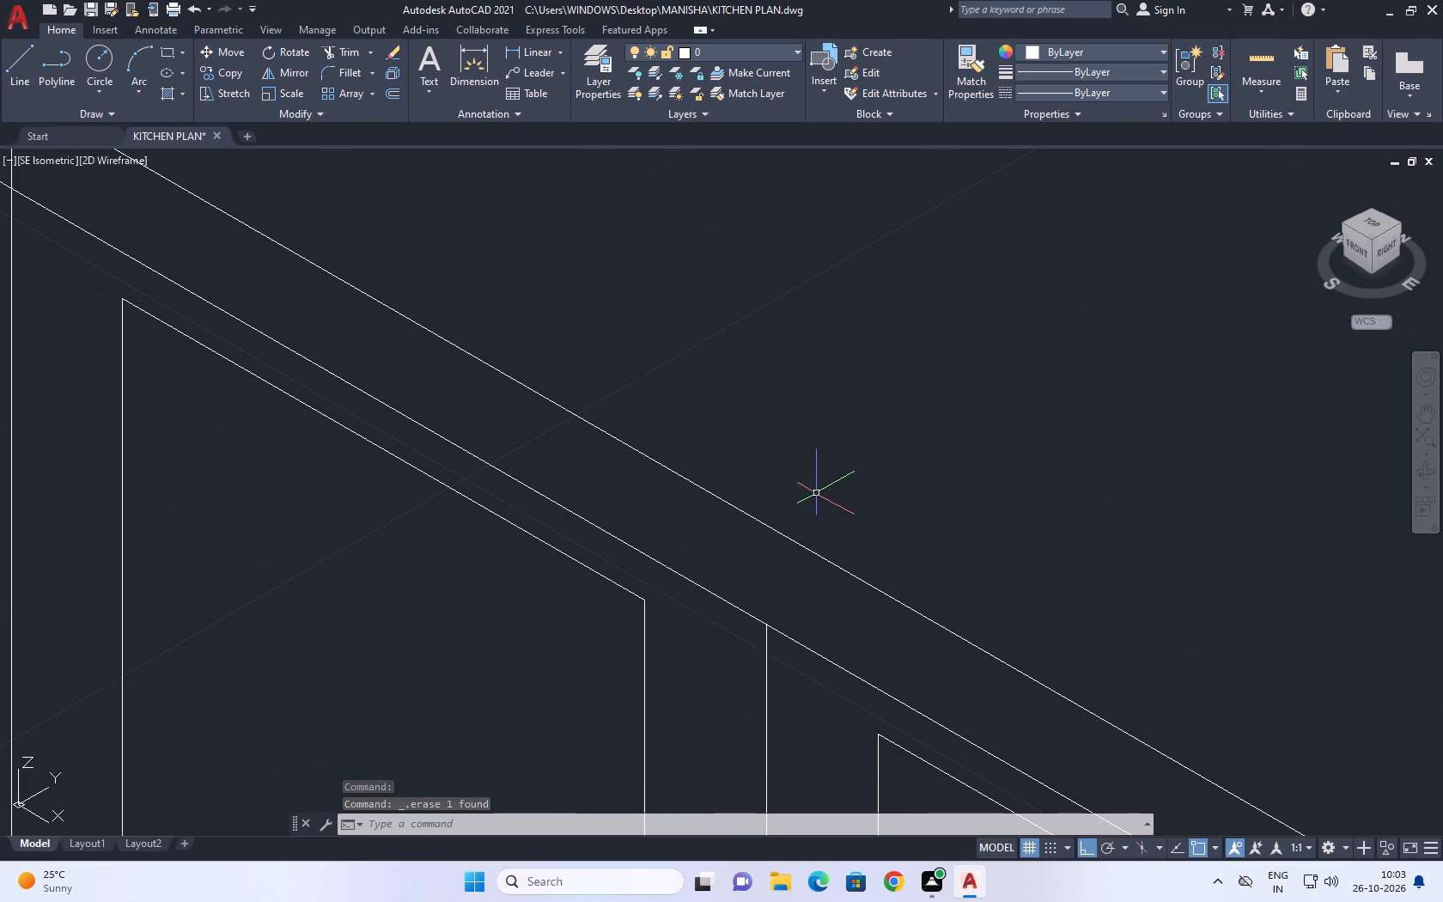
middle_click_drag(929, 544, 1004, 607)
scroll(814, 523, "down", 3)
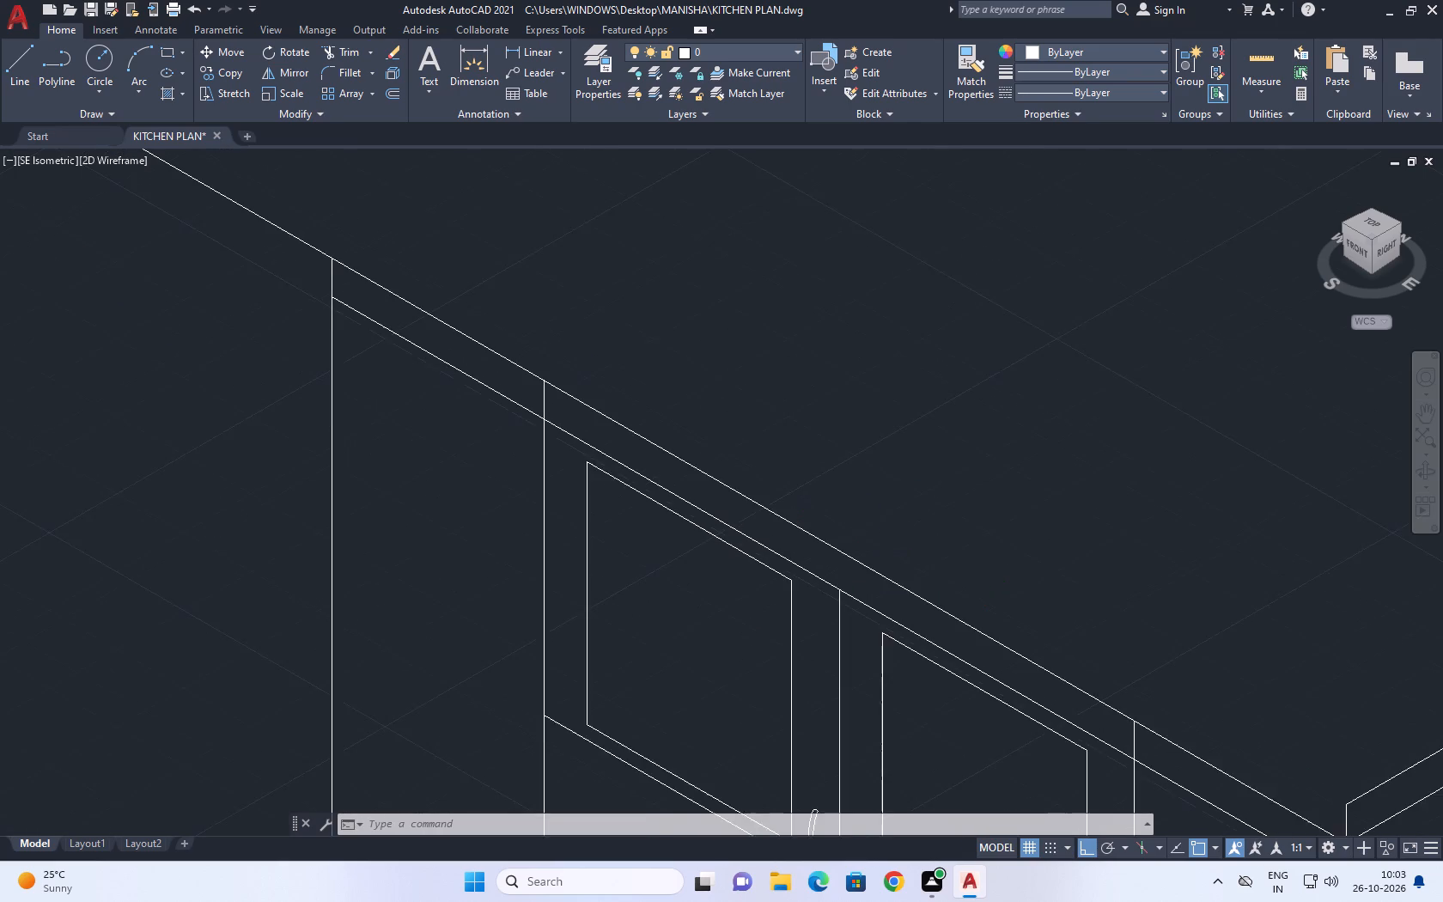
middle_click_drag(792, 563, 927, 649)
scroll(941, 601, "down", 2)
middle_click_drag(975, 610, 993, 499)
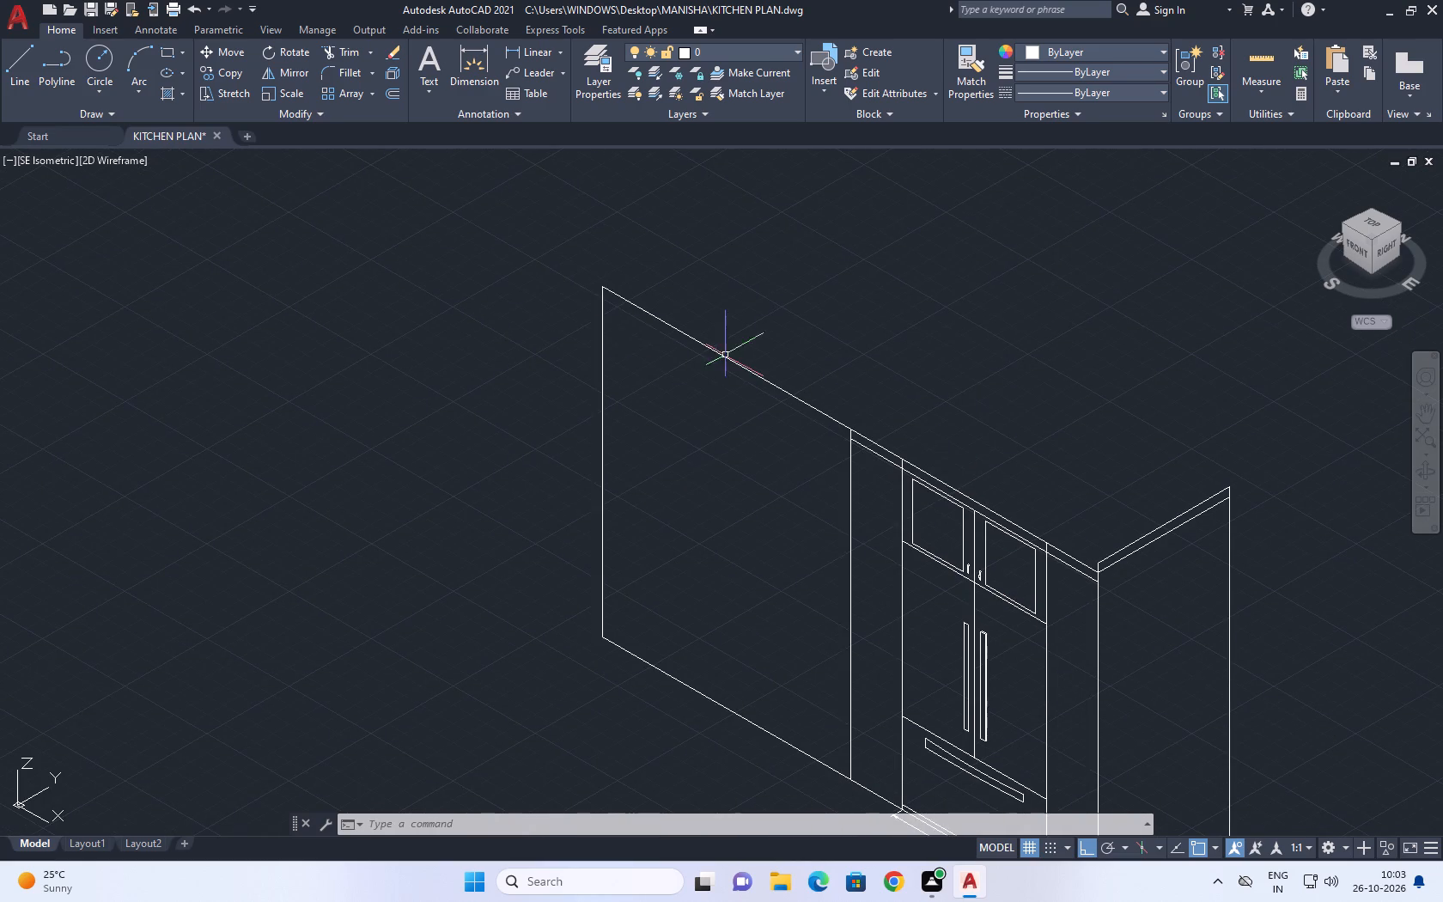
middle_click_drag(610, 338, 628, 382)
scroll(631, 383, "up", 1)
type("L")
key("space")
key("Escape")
Copy the adjoining panel's top edge 3 straight down.
left_click(738, 373)
middle_click_drag(770, 450, 806, 372)
key("c")
type("O")
key("space")
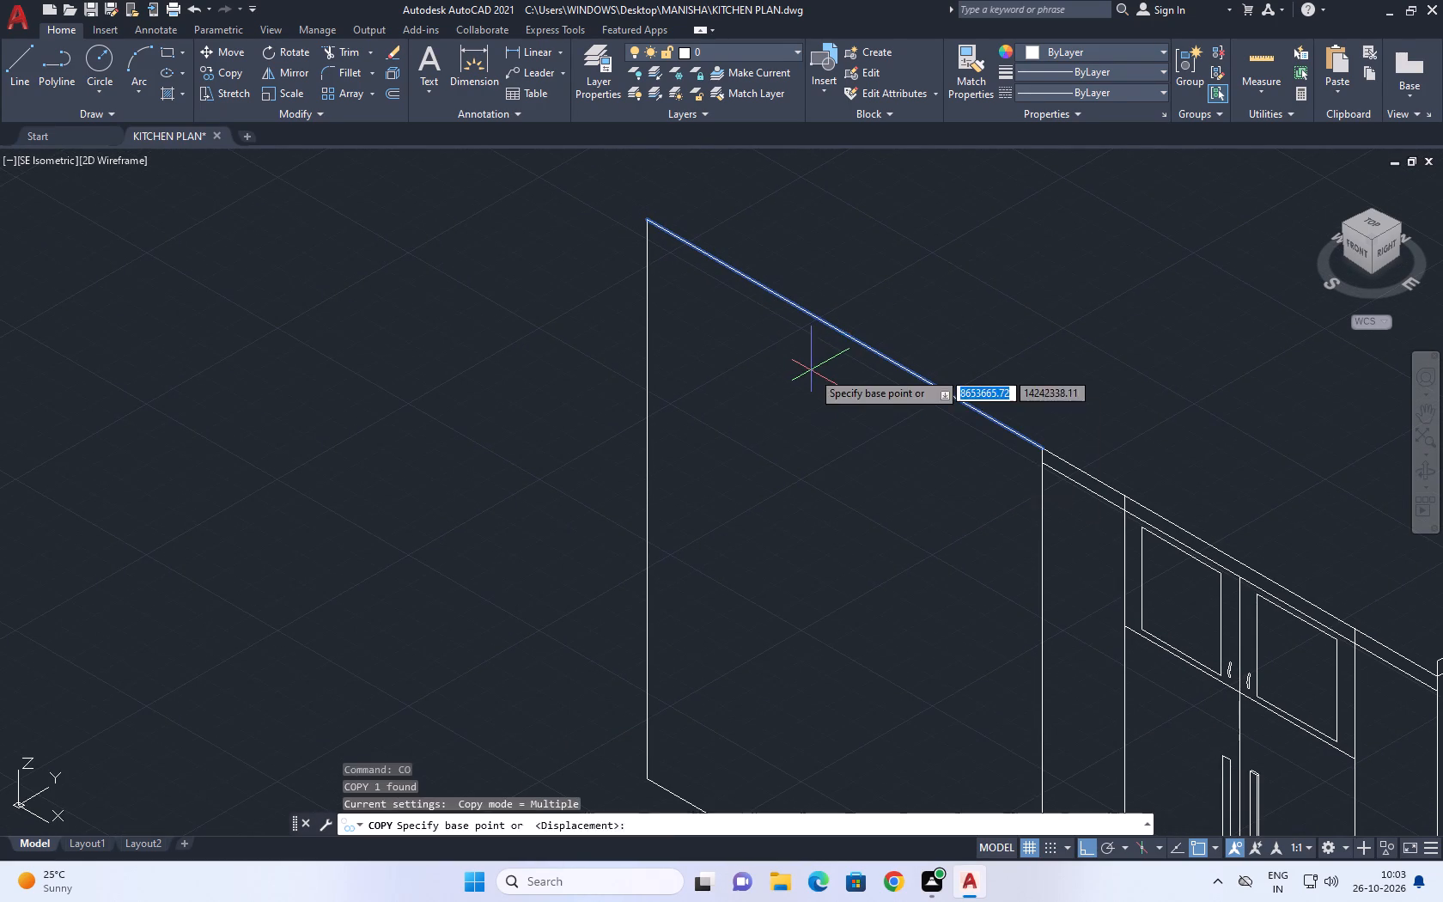
left_click(844, 334)
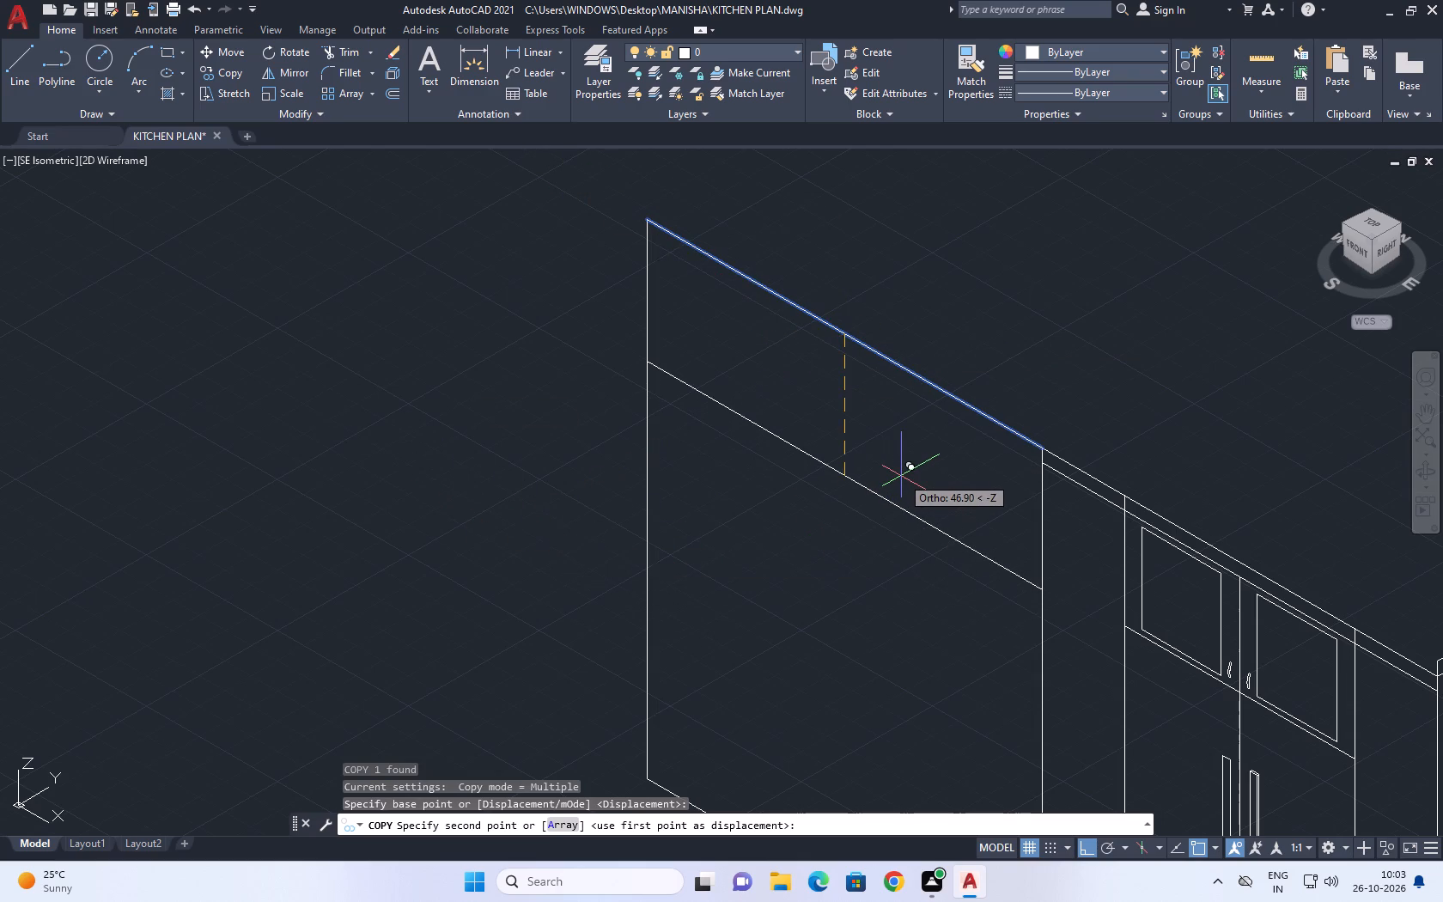
key("3")
key("Return")
key("Escape")
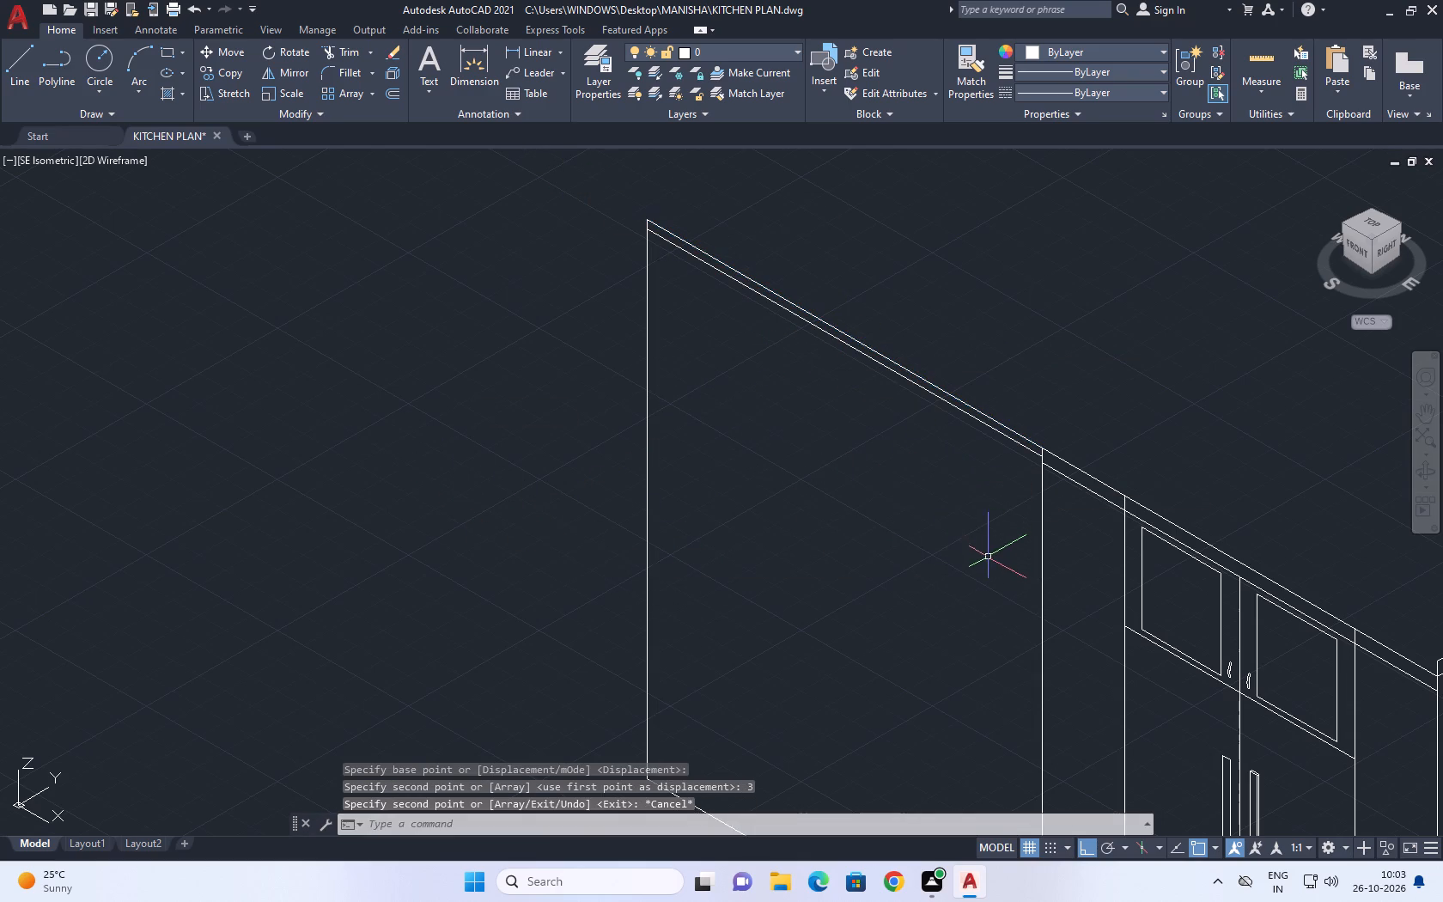
Copy the vertical edge between the cabinet and the adjoining panel 3 inward into the panel.
middle_click_drag(986, 558, 984, 460)
left_click(1050, 532)
left_click_drag(1014, 462, 998, 467)
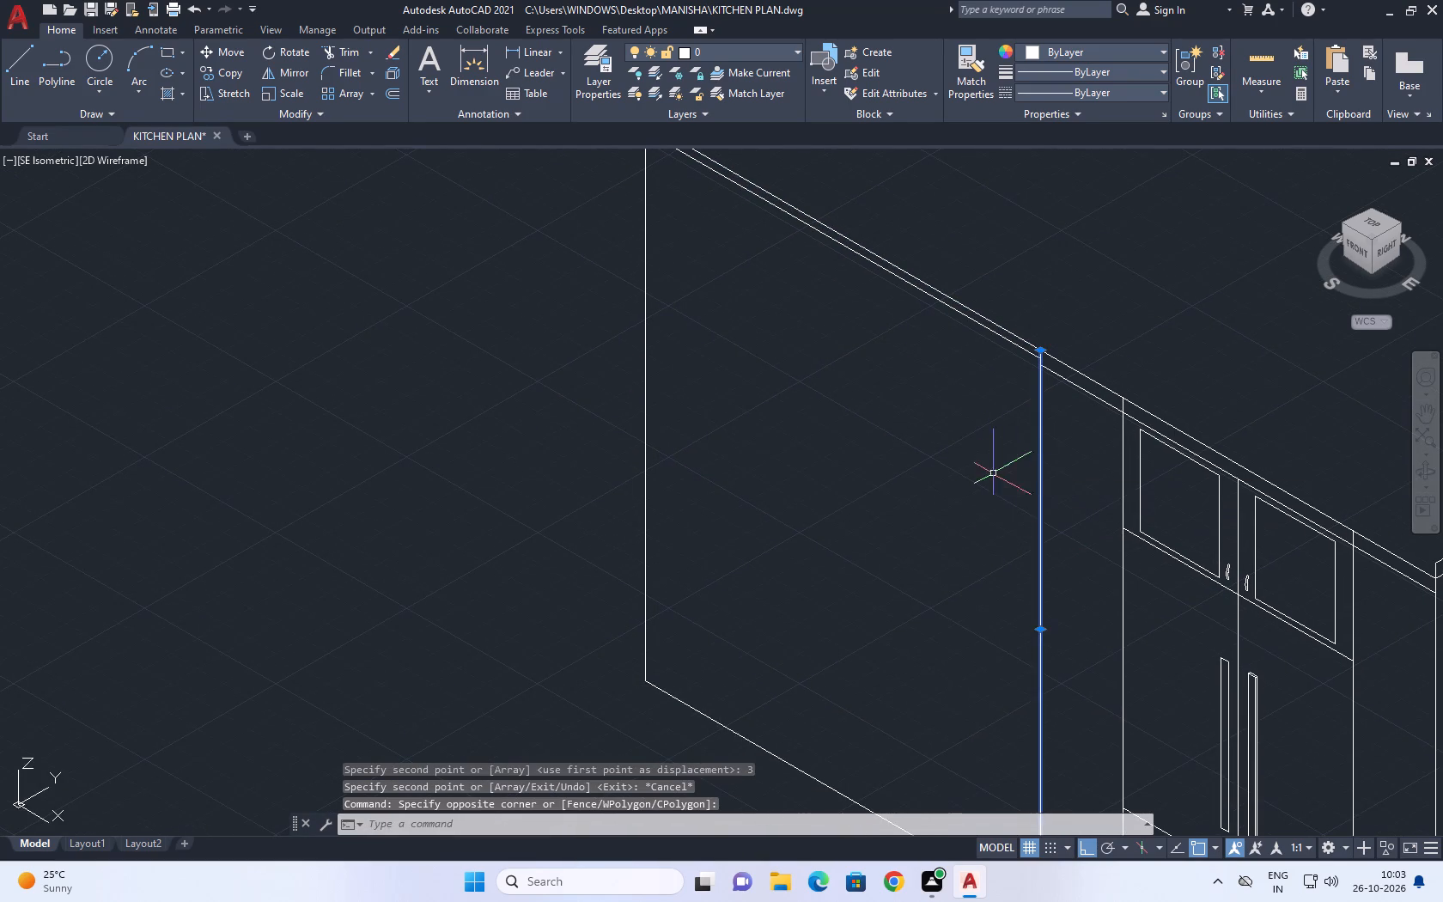
middle_click_drag(1010, 496, 995, 373)
key("c")
key("o")
key("space")
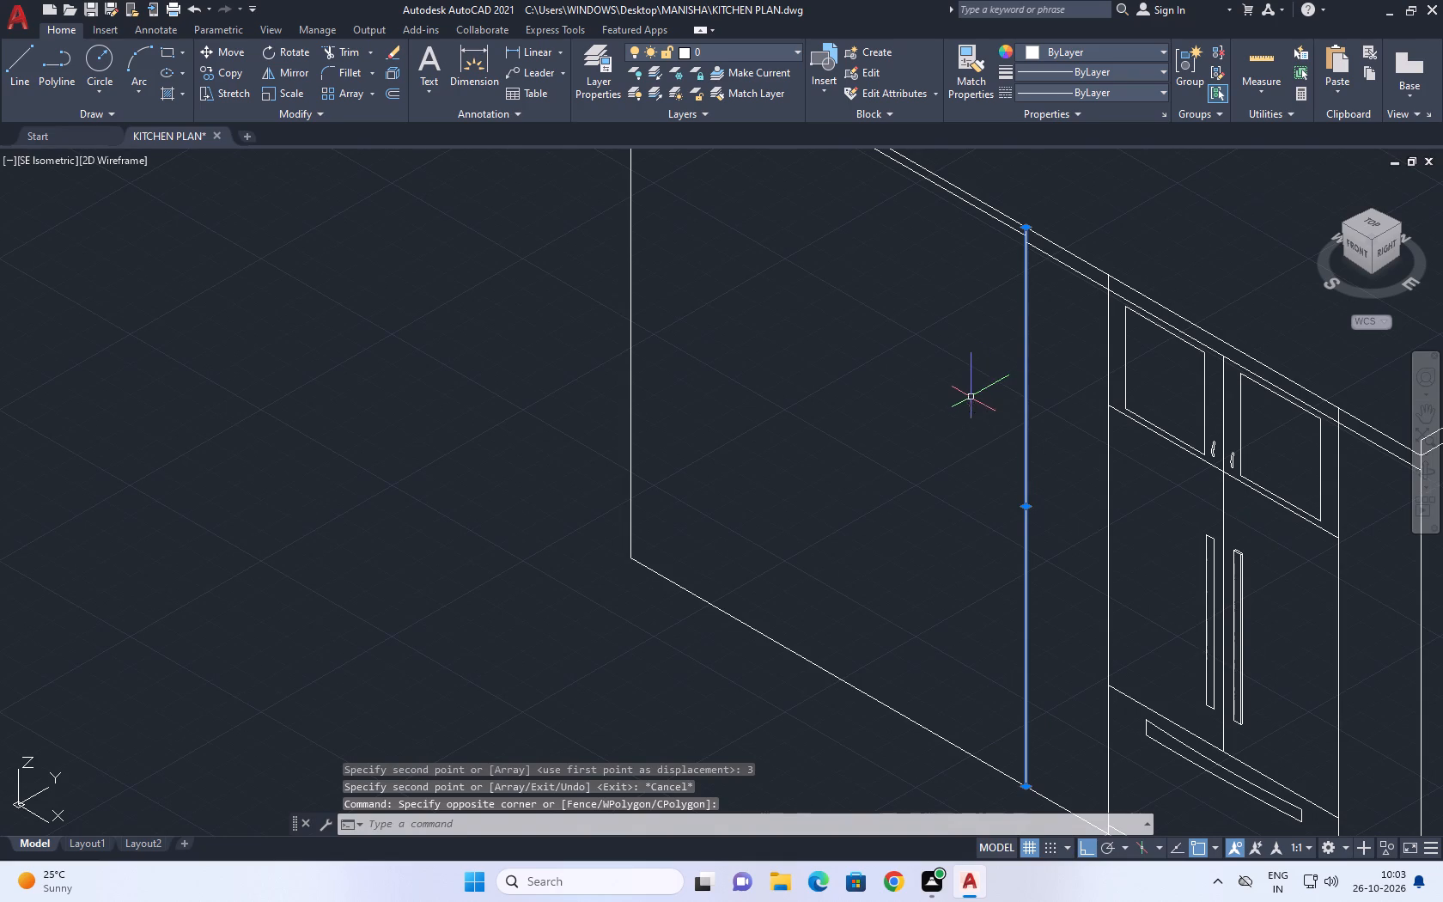
left_click(1025, 502)
key("3")
key("Return")
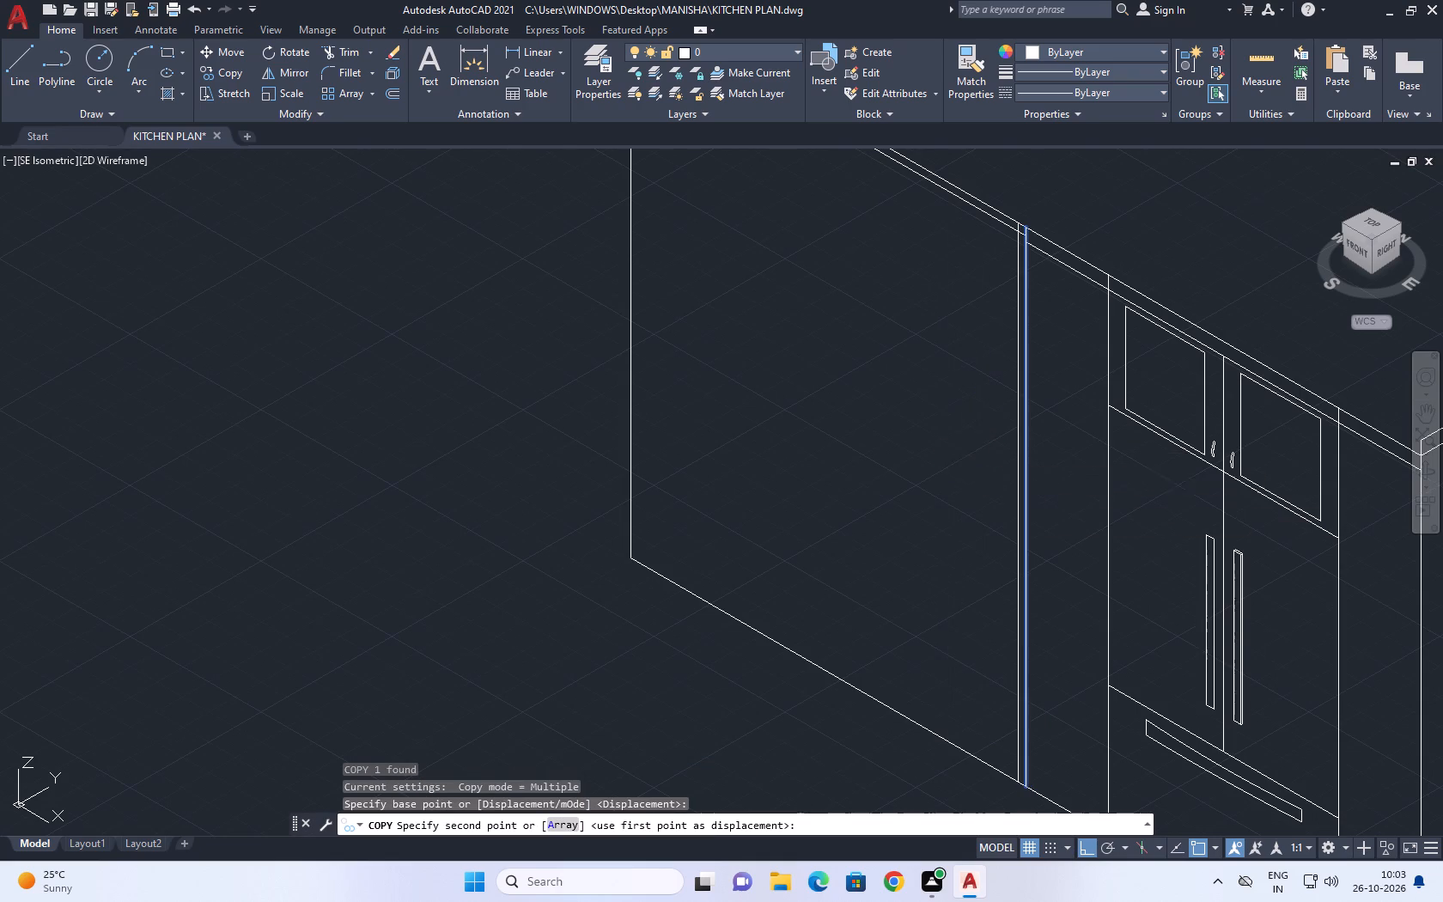
key("Escape")
Copy the adjoining panel's bottom edge 3 straight up.
left_click_drag(871, 684, 844, 698)
left_click(825, 710)
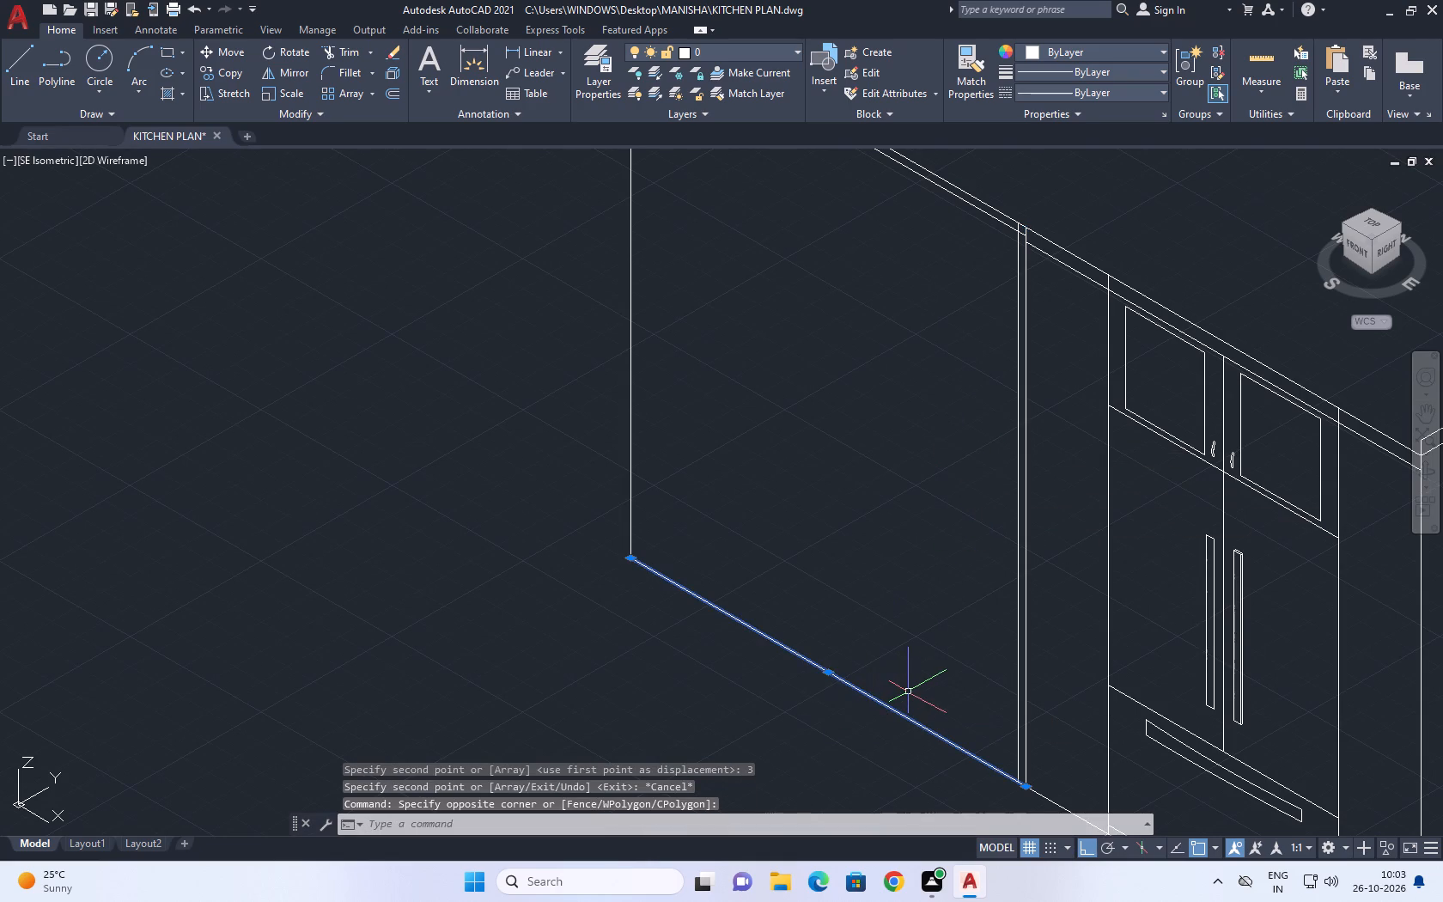
type("CO")
key("space")
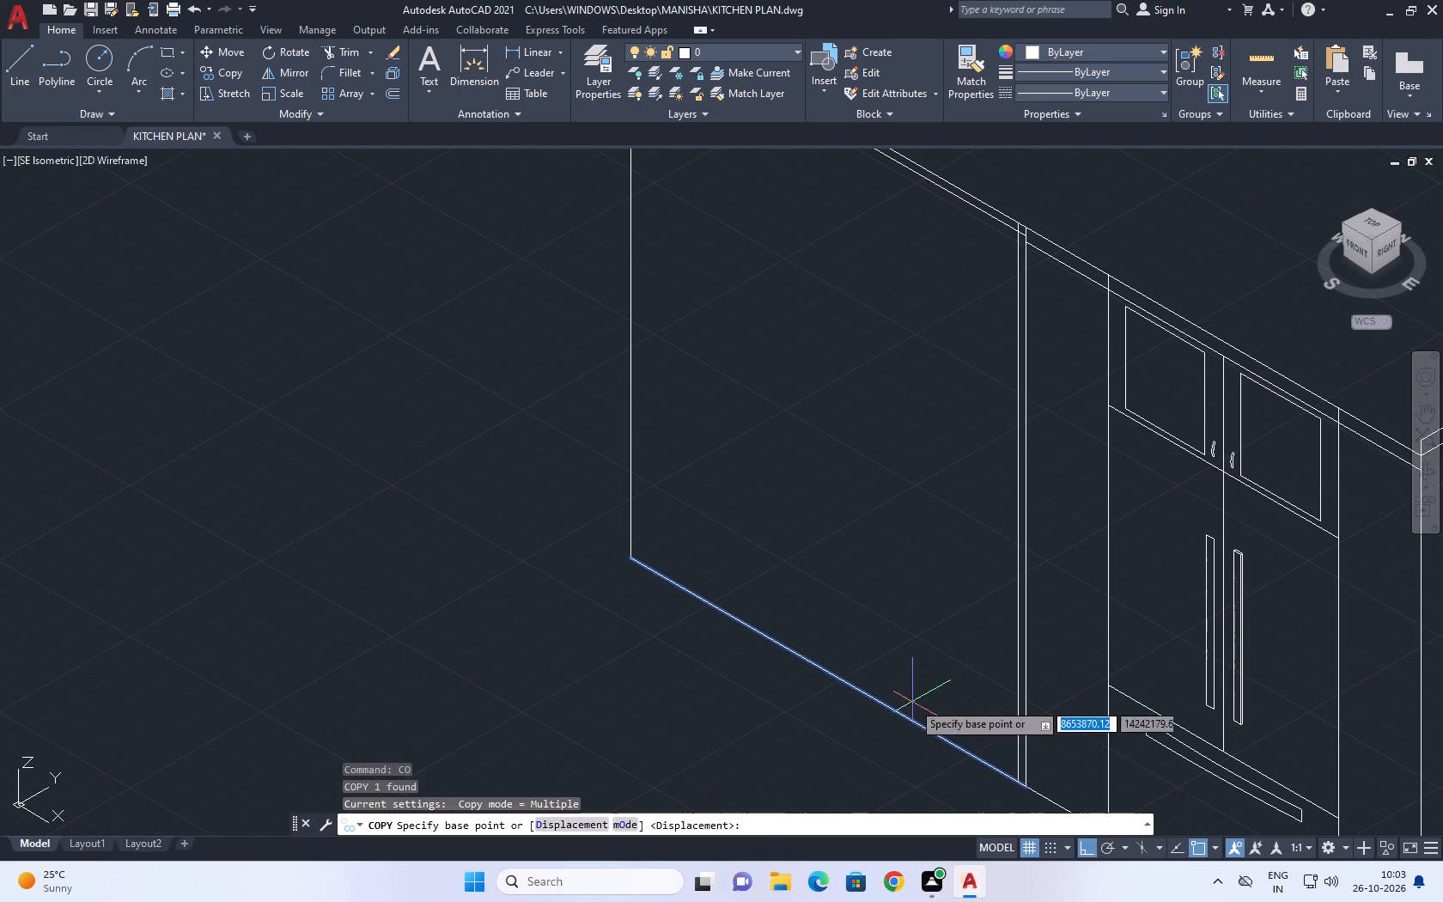
left_click(909, 717)
key("3")
key("Return")
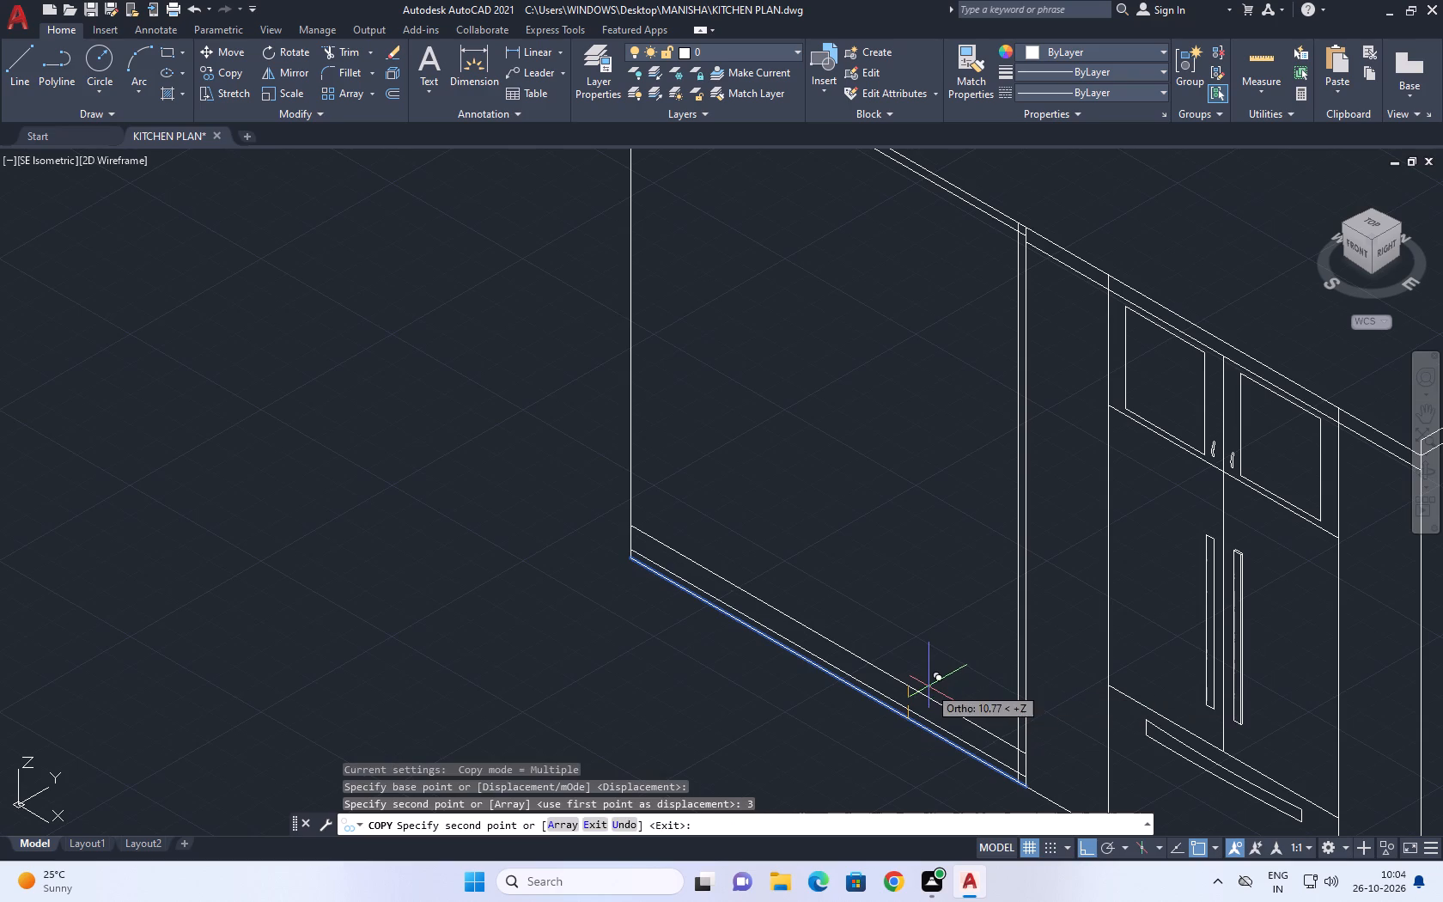
key("Escape")
Copy the adjoining panel's outer left vertical edge 3 inward along the front.
middle_click_drag(862, 455, 956, 672)
scroll(949, 646, "down", 2)
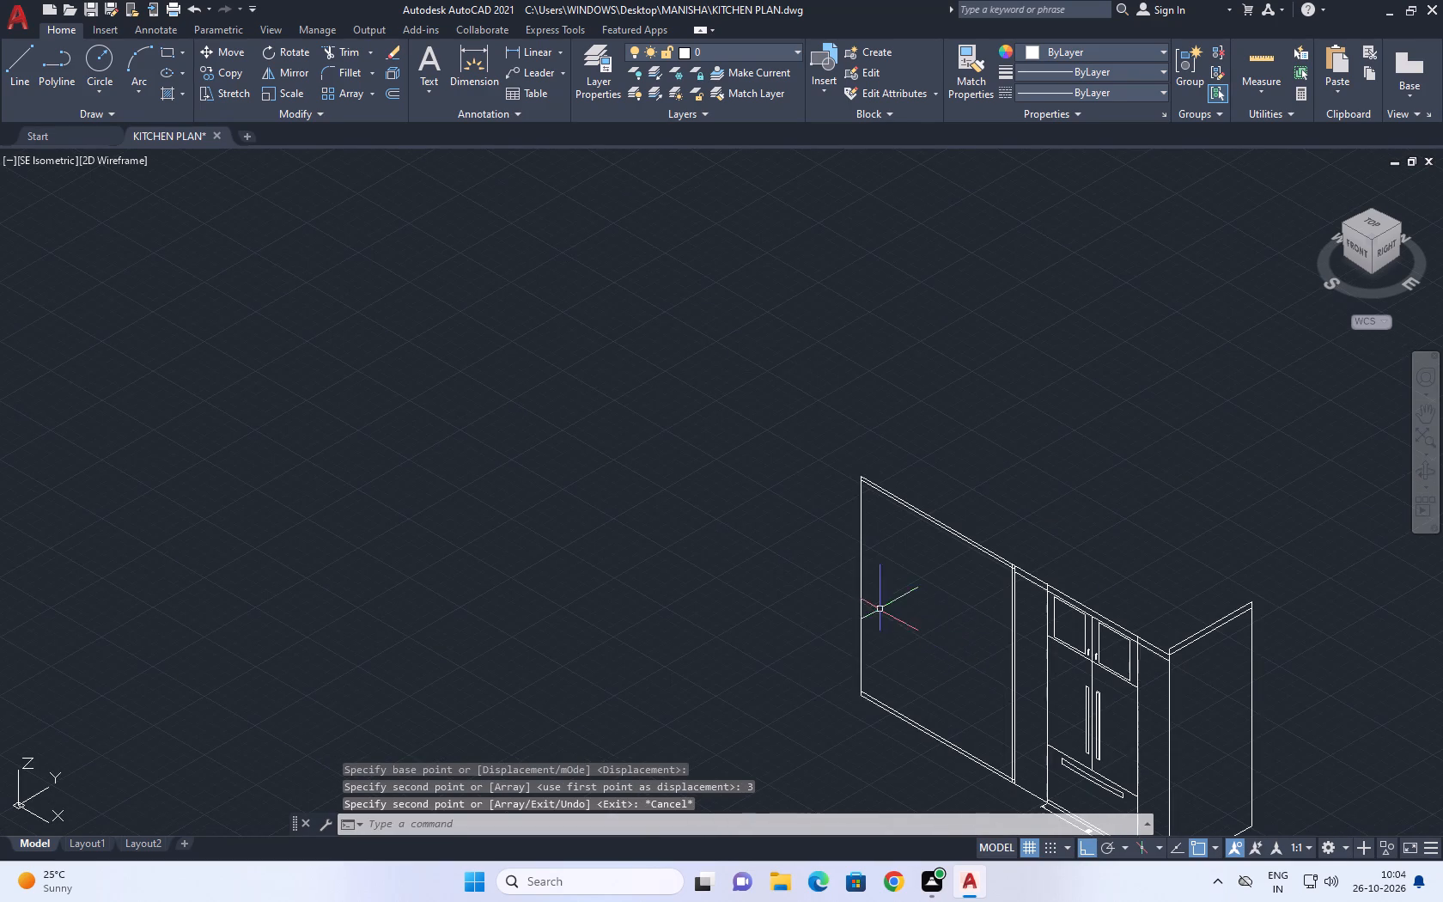
left_click(862, 599)
key("c")
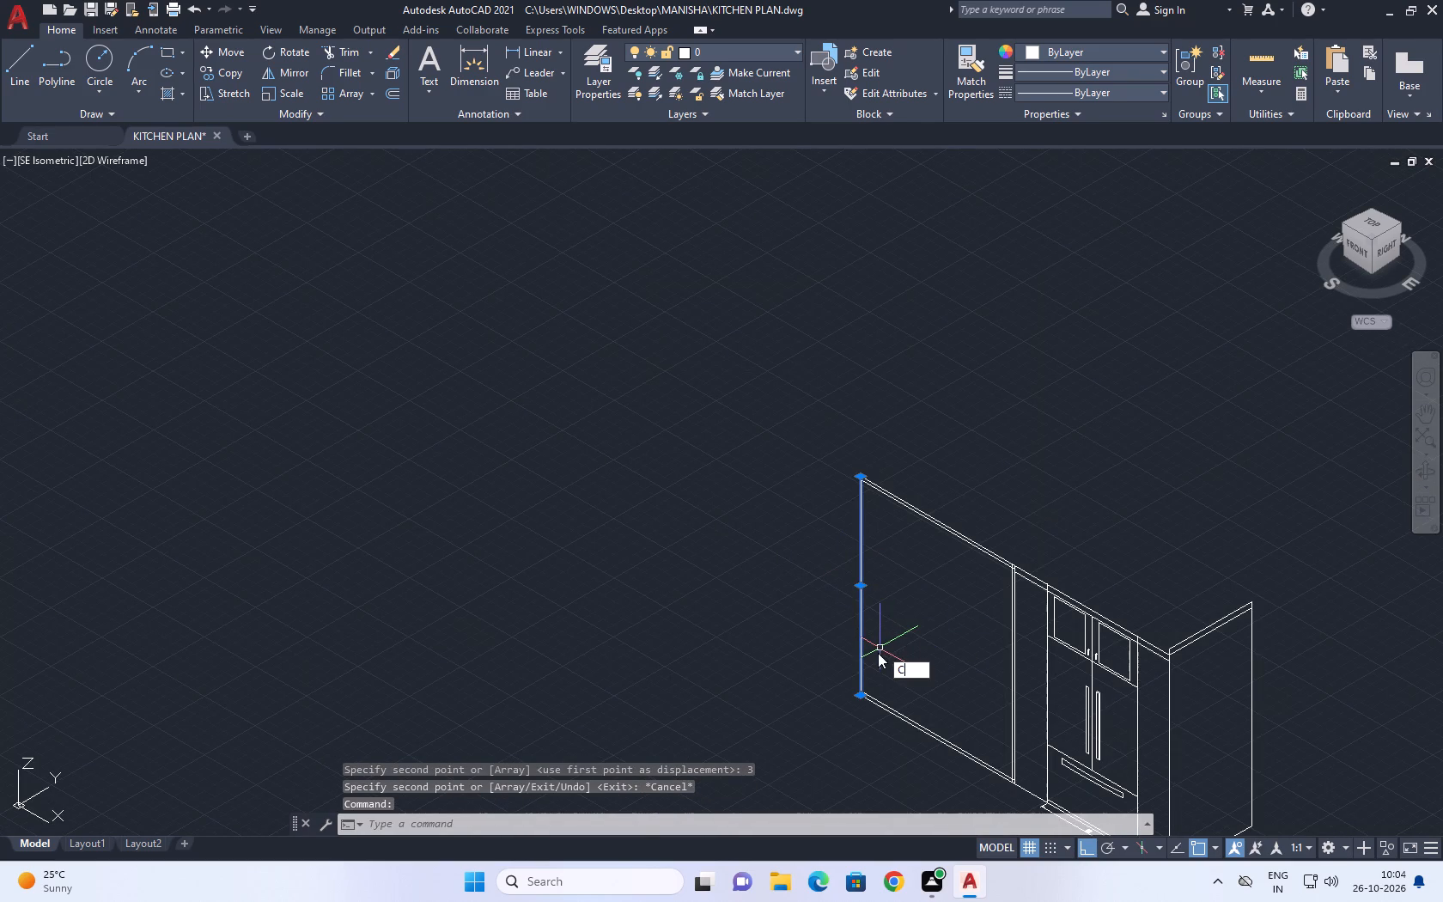
key("o")
key("space")
scroll(869, 656, "up", 3)
left_click(862, 589)
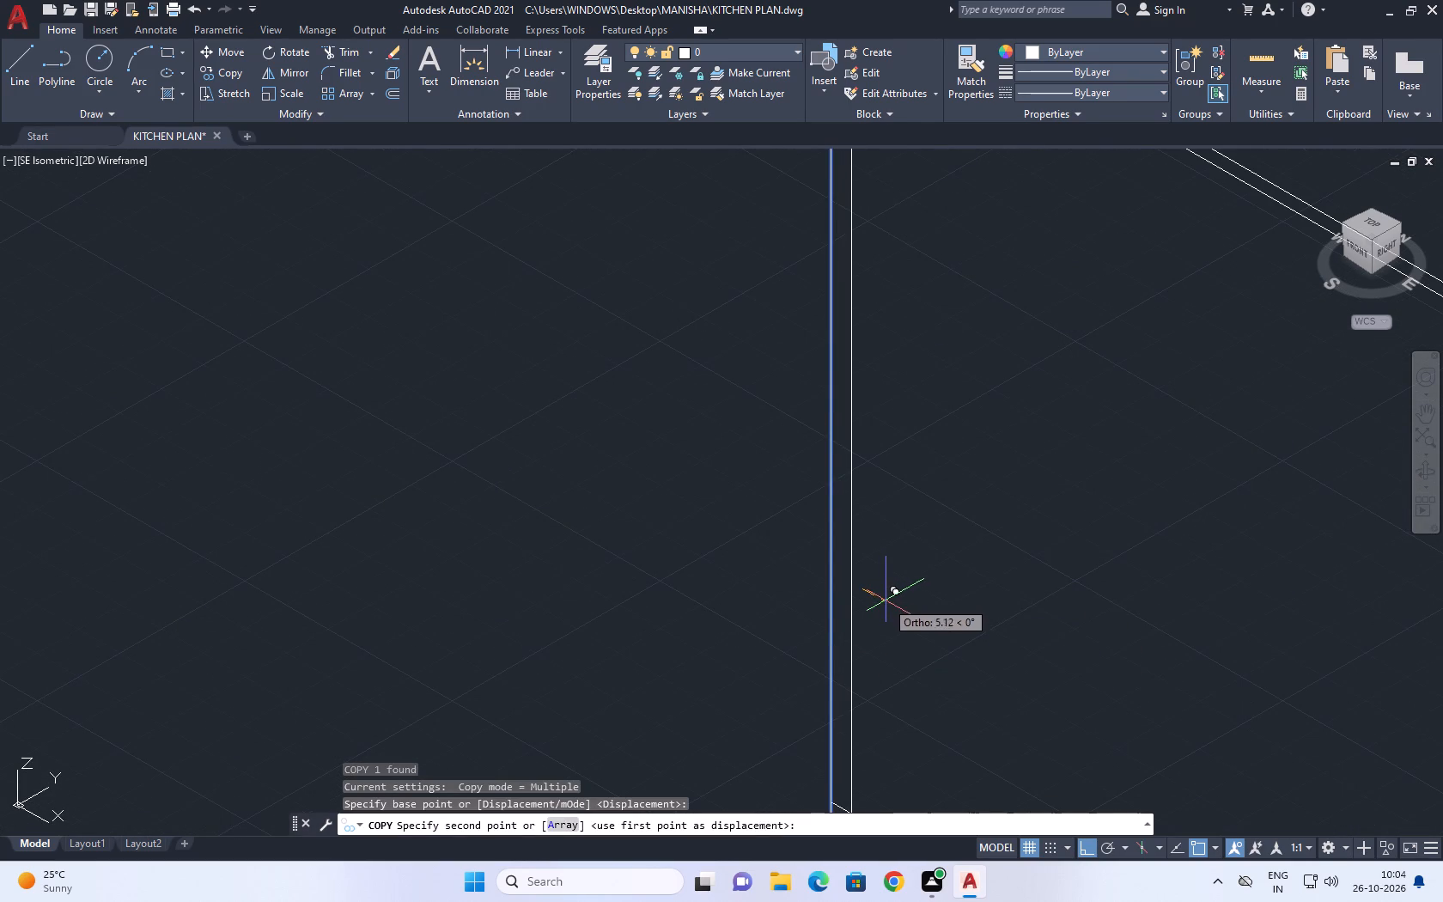
key("3")
key("Return")
scroll(961, 519, "down", 3)
key("Escape")
Stretch the inner left and inner top lines' ends to their intersection, forming a clean inner top left corner of the adjoining panel.
scroll(934, 424, "up", 3)
middle_click_drag(907, 308, 850, 442)
scroll(873, 386, "up", 6)
left_click_drag(839, 382, 828, 375)
left_click(746, 302)
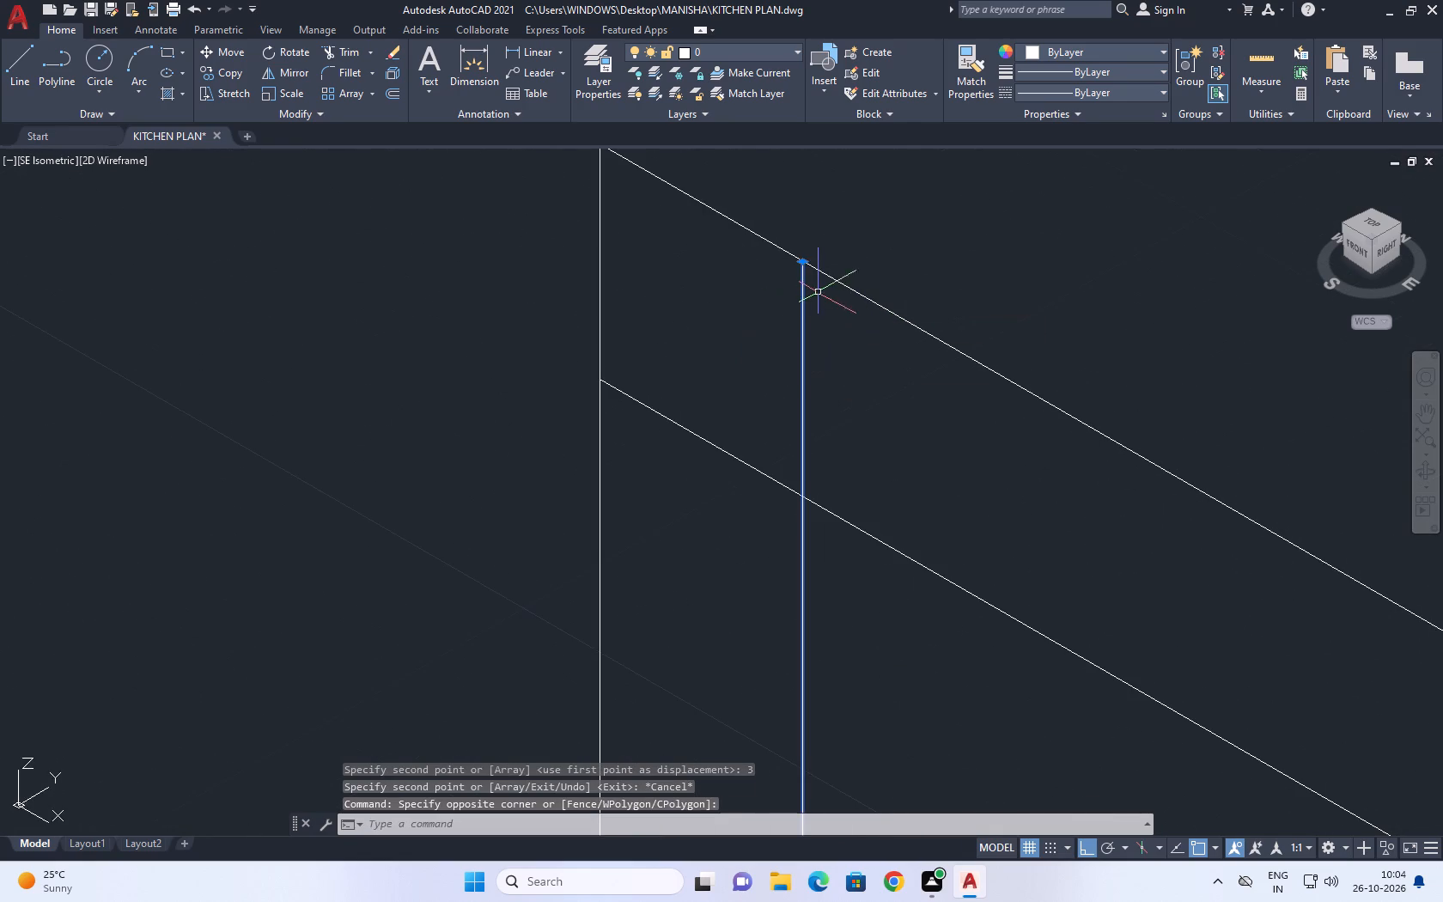
left_click(800, 259)
left_click(803, 497)
left_click(734, 432)
left_click(715, 472)
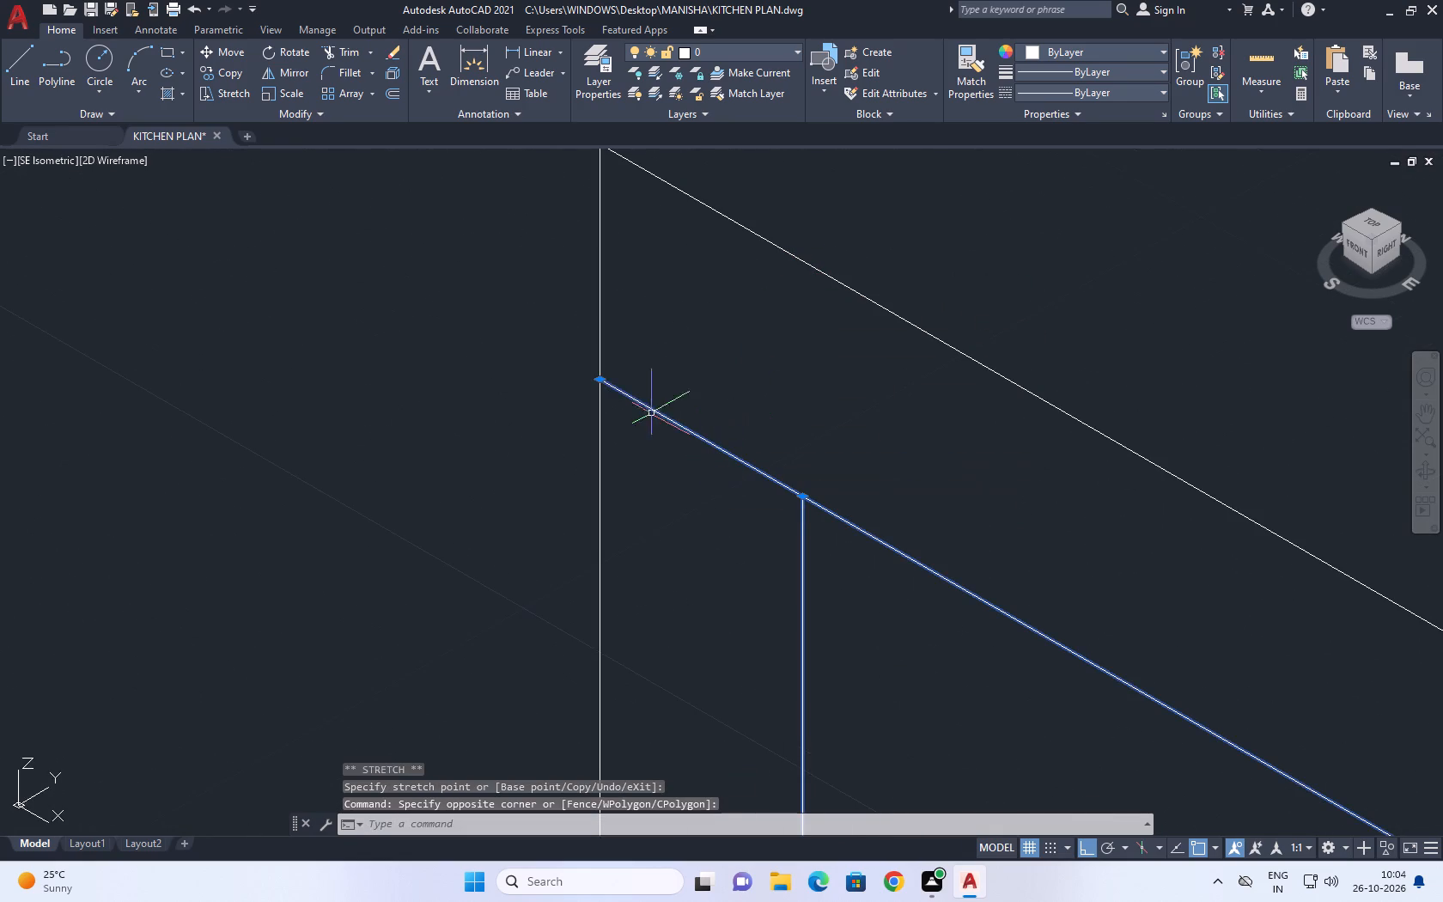
left_click(604, 380)
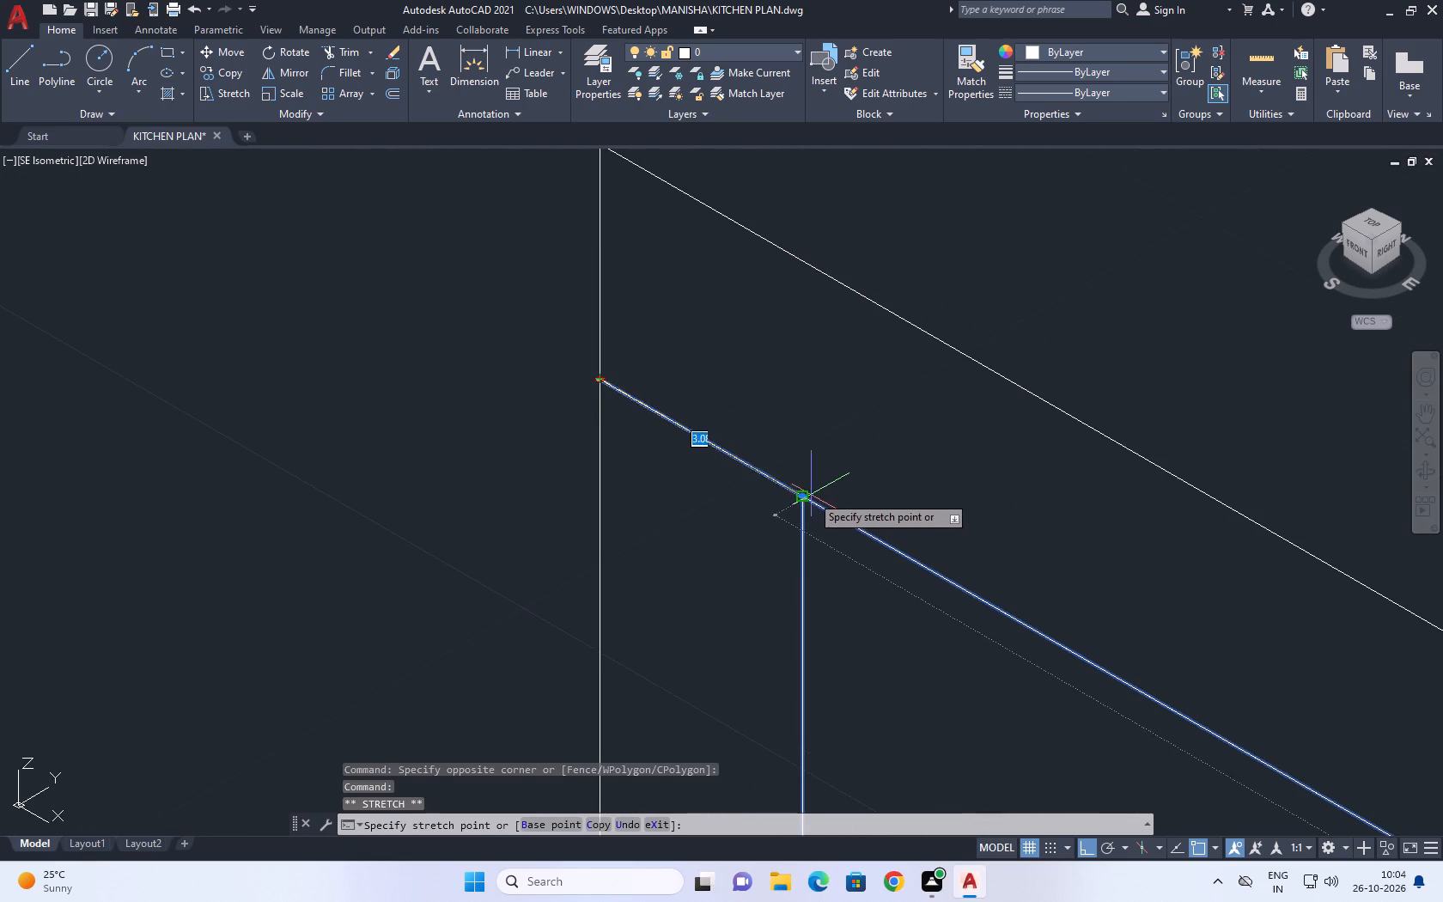
left_click(800, 494)
scroll(824, 400, "down", 5)
middle_click_drag(947, 644, 818, 442)
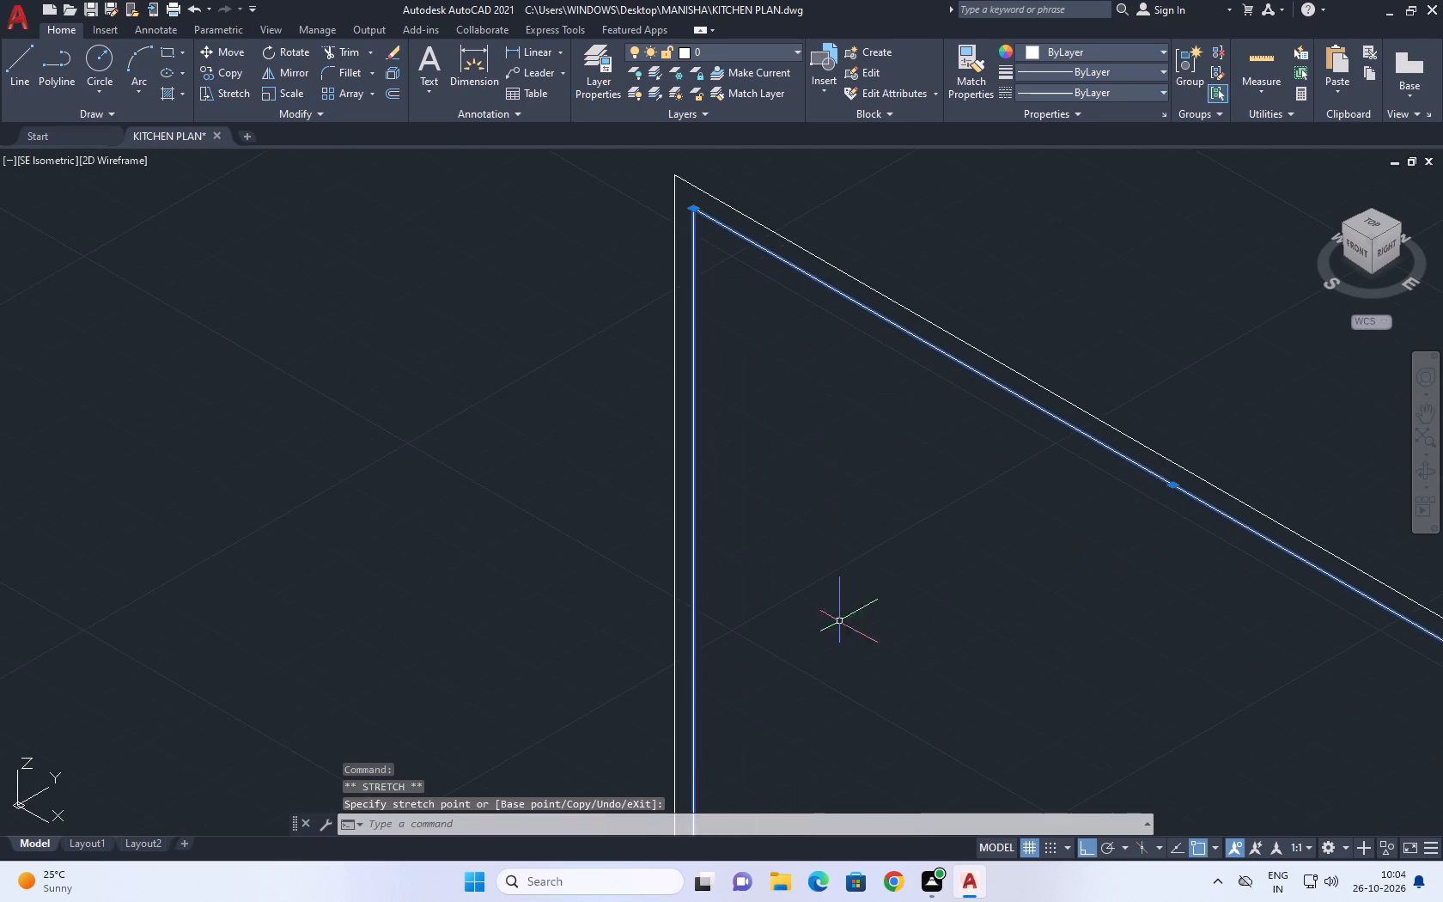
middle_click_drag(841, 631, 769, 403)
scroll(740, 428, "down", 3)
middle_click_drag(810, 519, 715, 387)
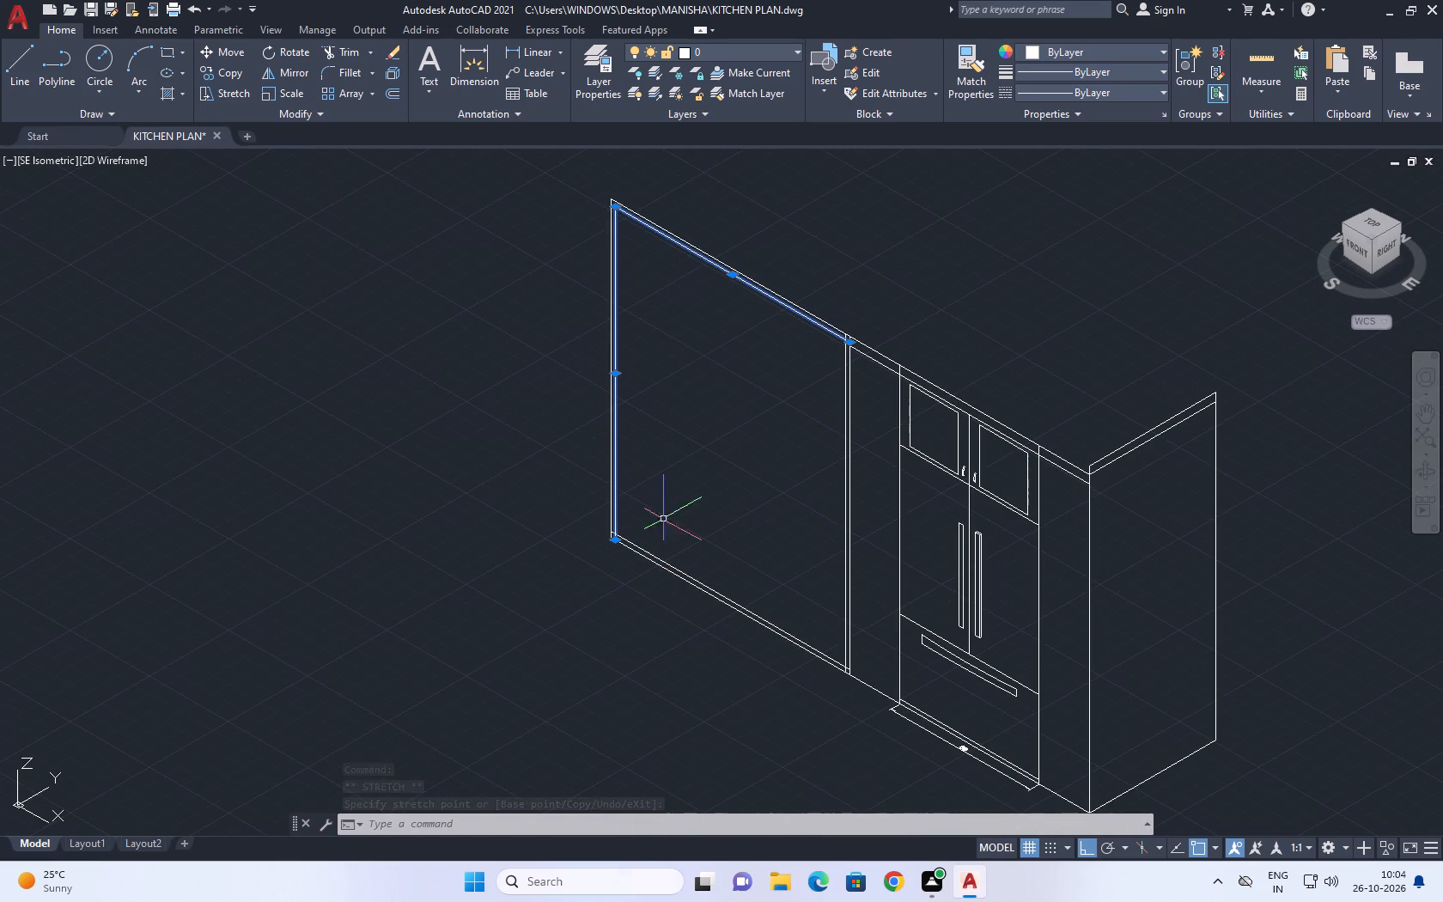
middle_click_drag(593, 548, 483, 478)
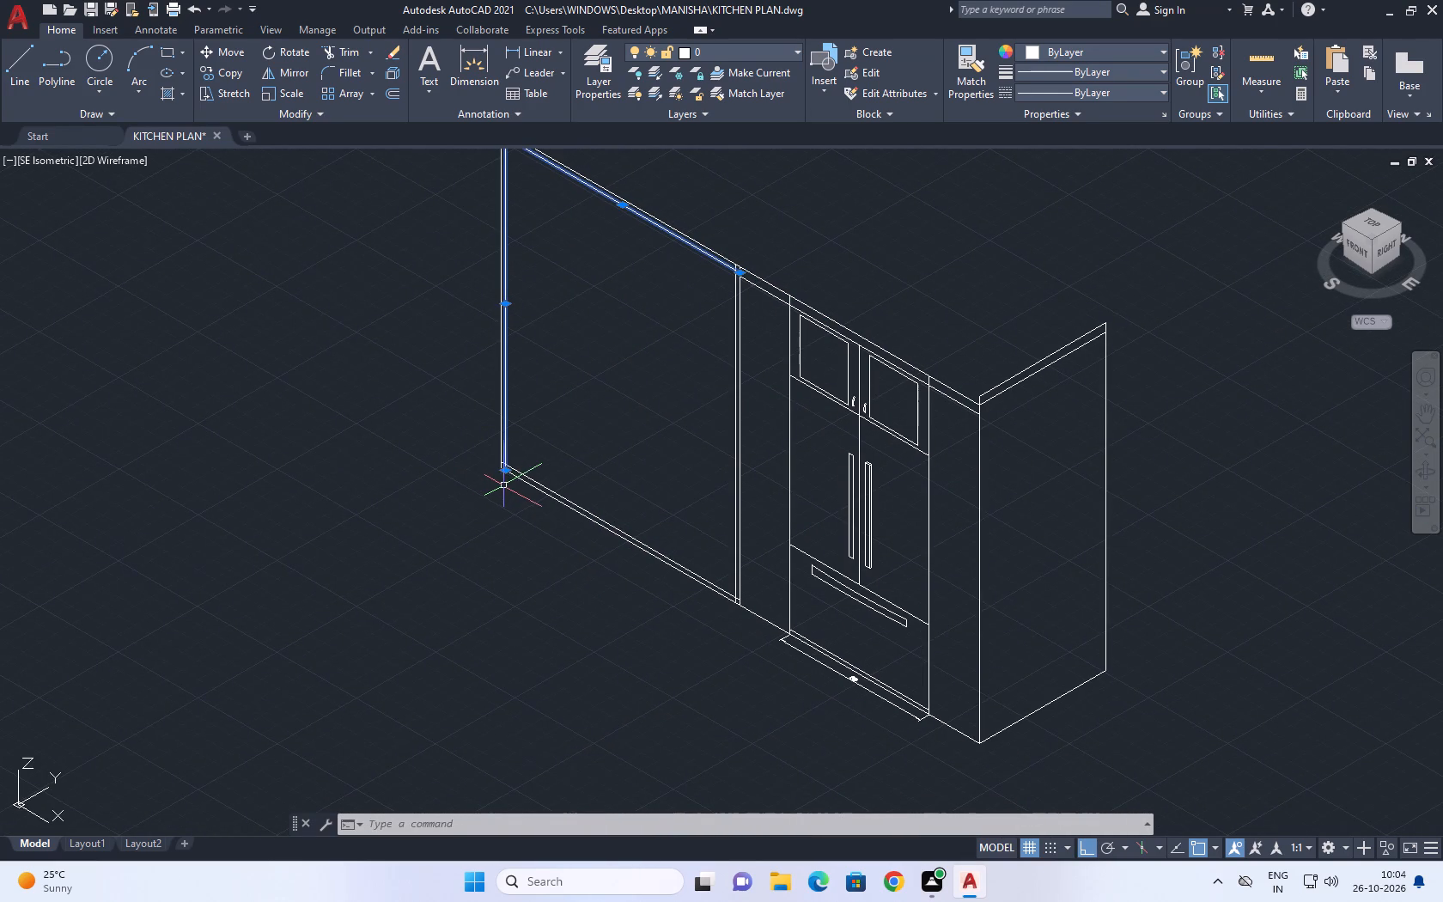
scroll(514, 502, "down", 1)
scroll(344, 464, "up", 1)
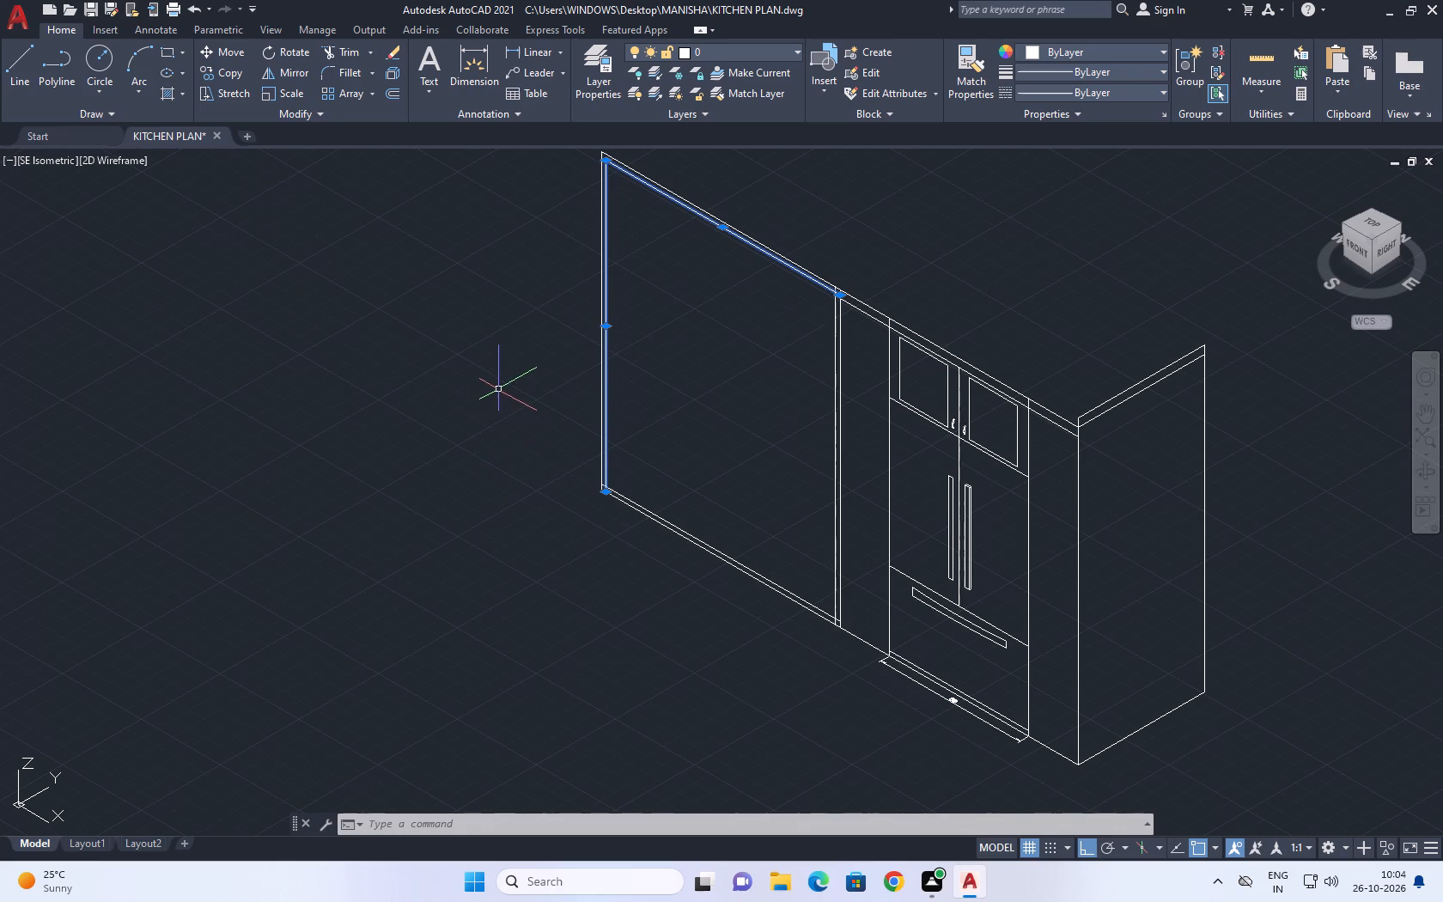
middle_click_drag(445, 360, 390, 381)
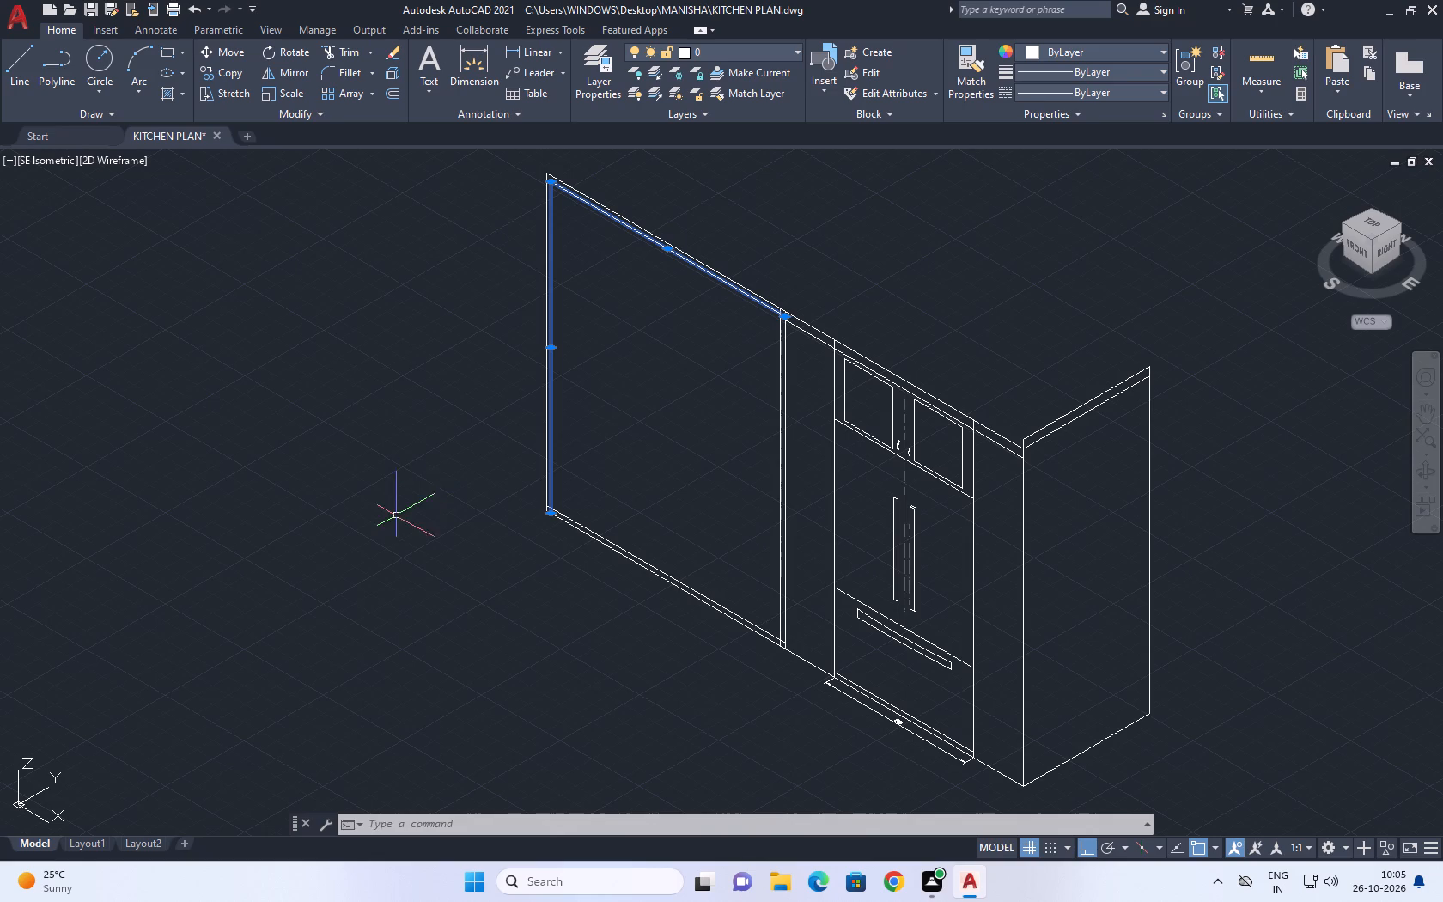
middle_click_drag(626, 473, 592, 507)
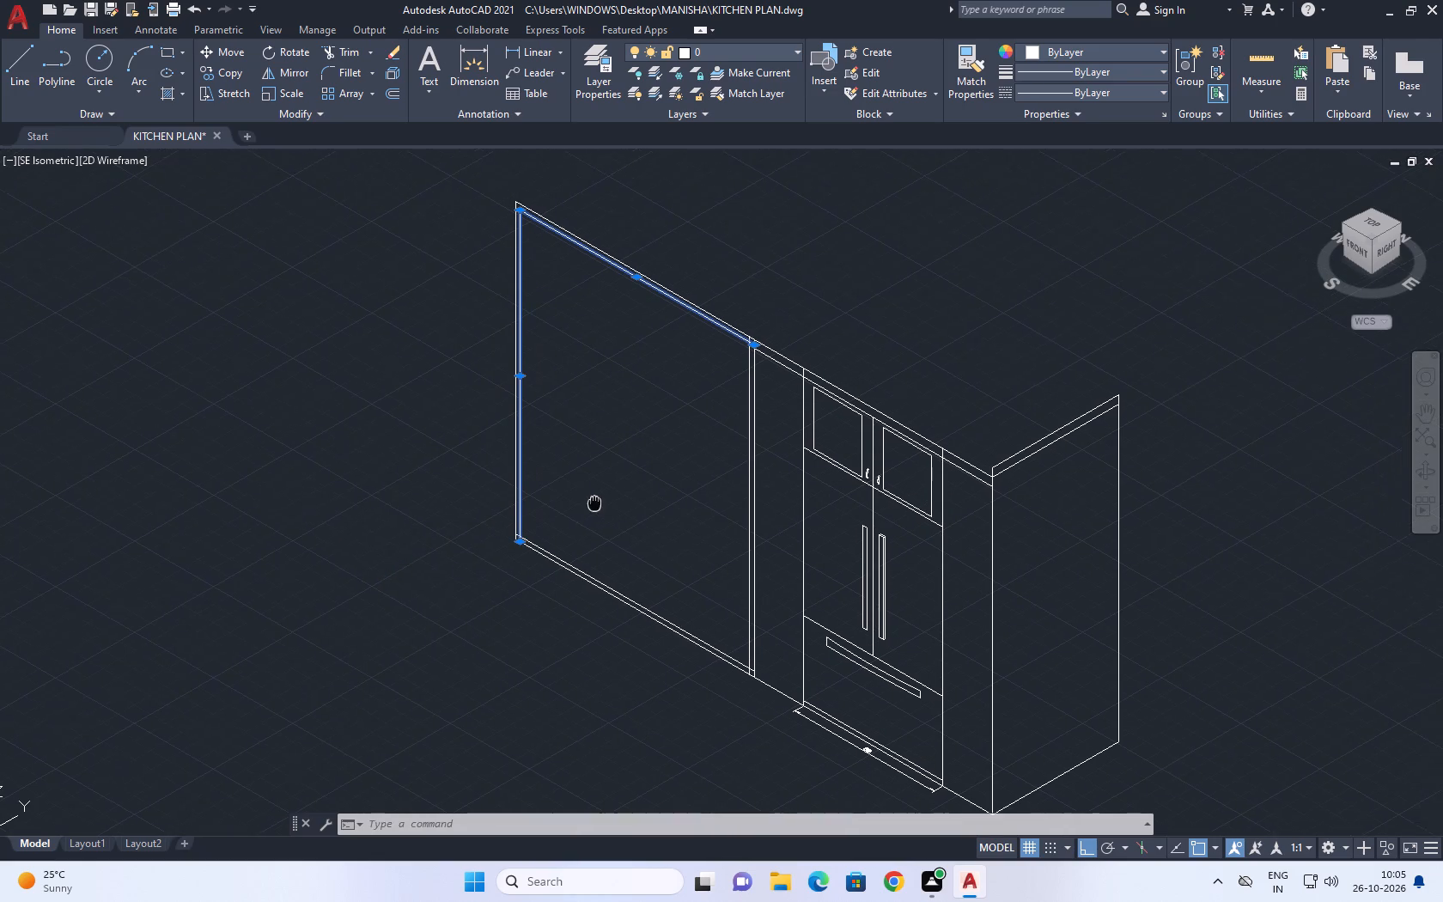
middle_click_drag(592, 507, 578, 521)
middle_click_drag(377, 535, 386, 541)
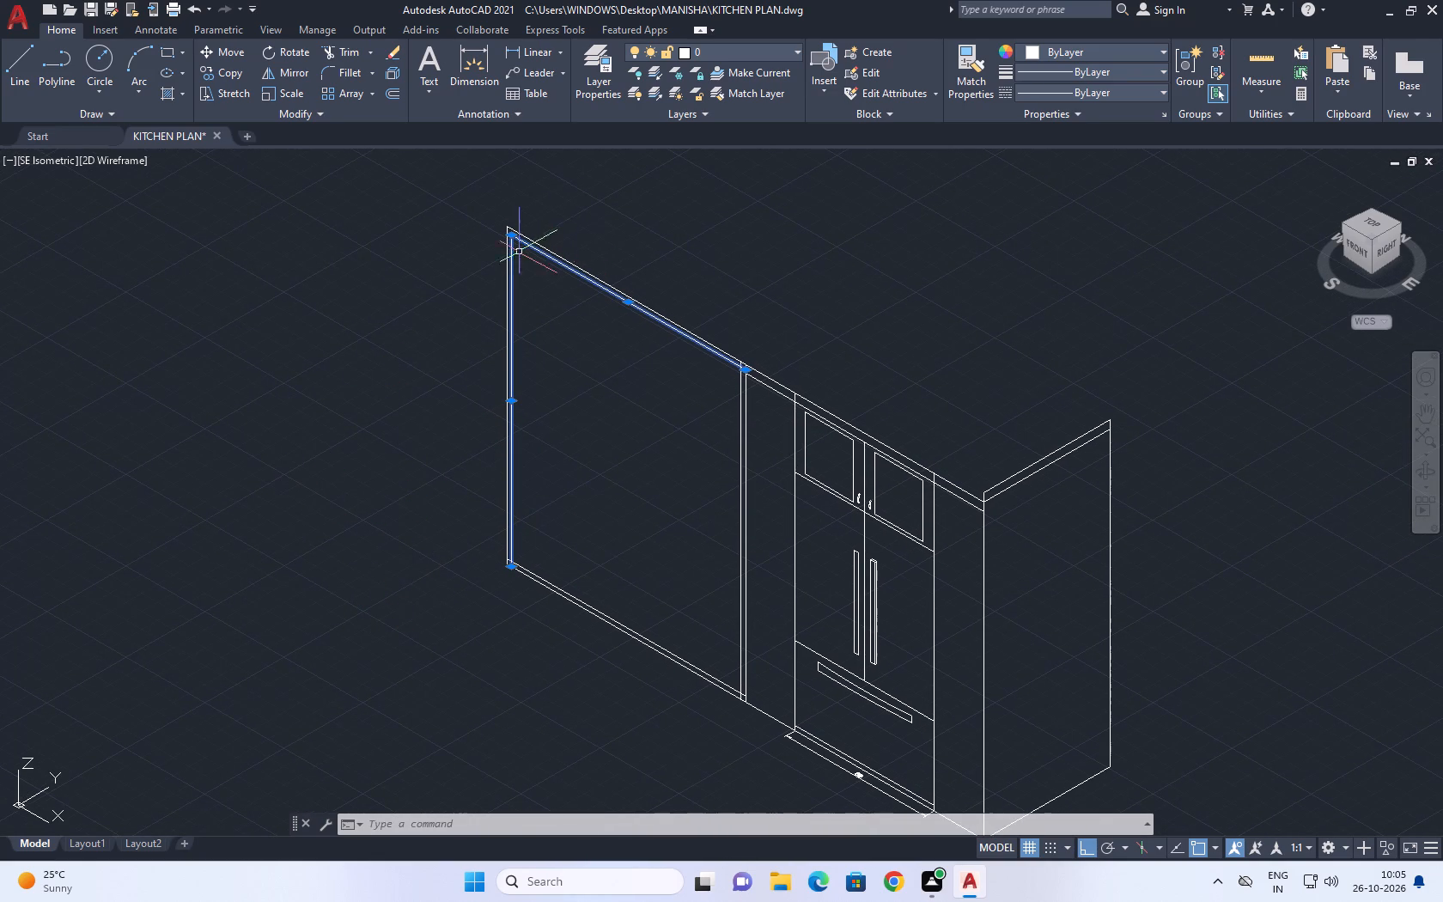
Stretch the inner left and inner bottom lines' ends to their intersection at the adjoining panel's bottom left corner, and deselect them.
scroll(492, 512, "down", 1)
scroll(508, 548, "up", 7)
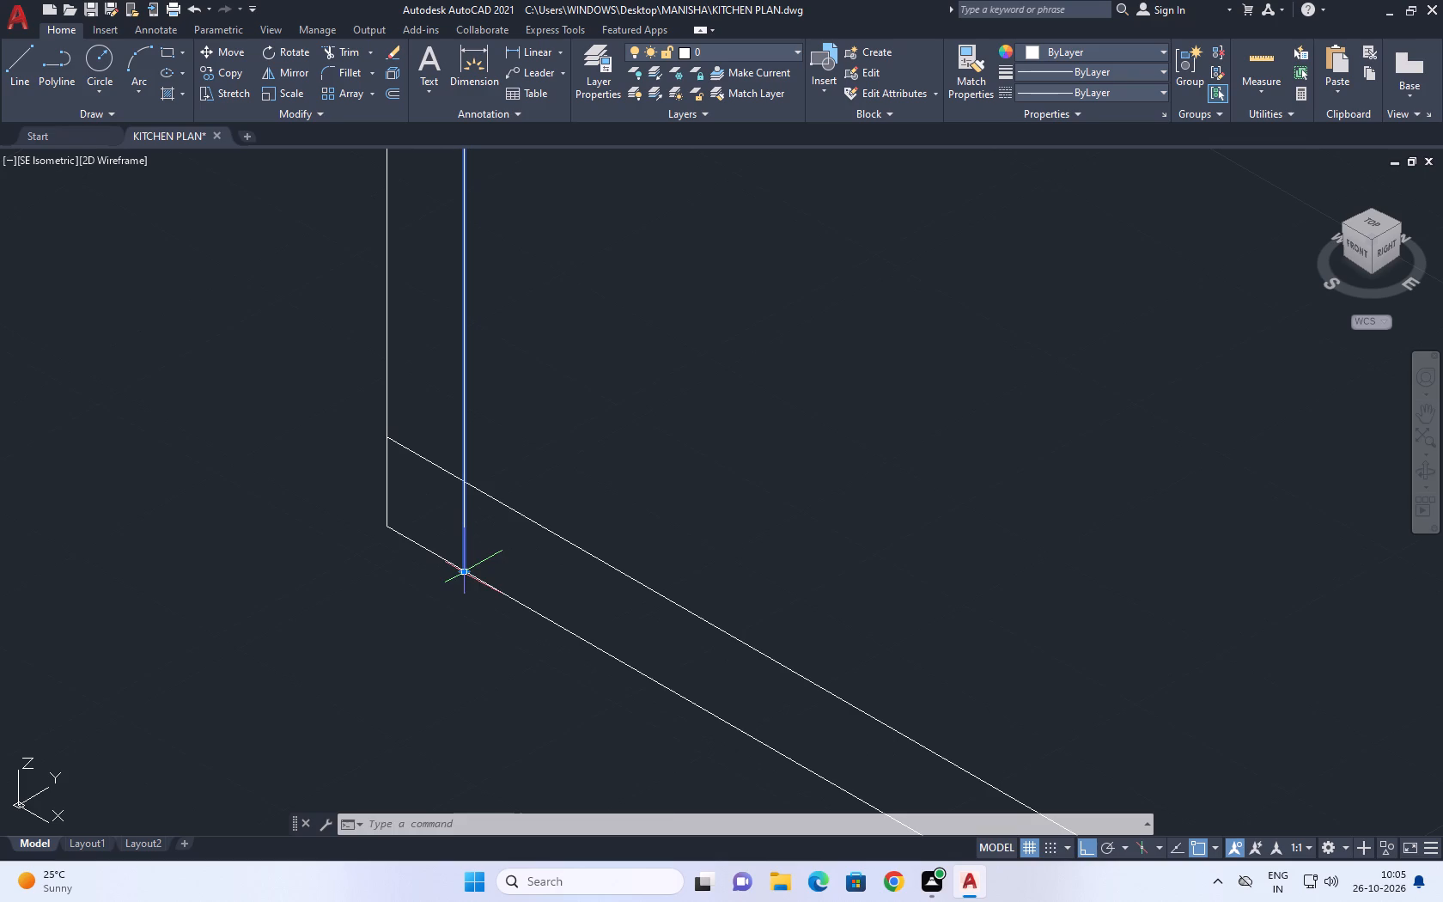
left_click(462, 571)
left_click(461, 482)
left_click(399, 436)
left_click(395, 491)
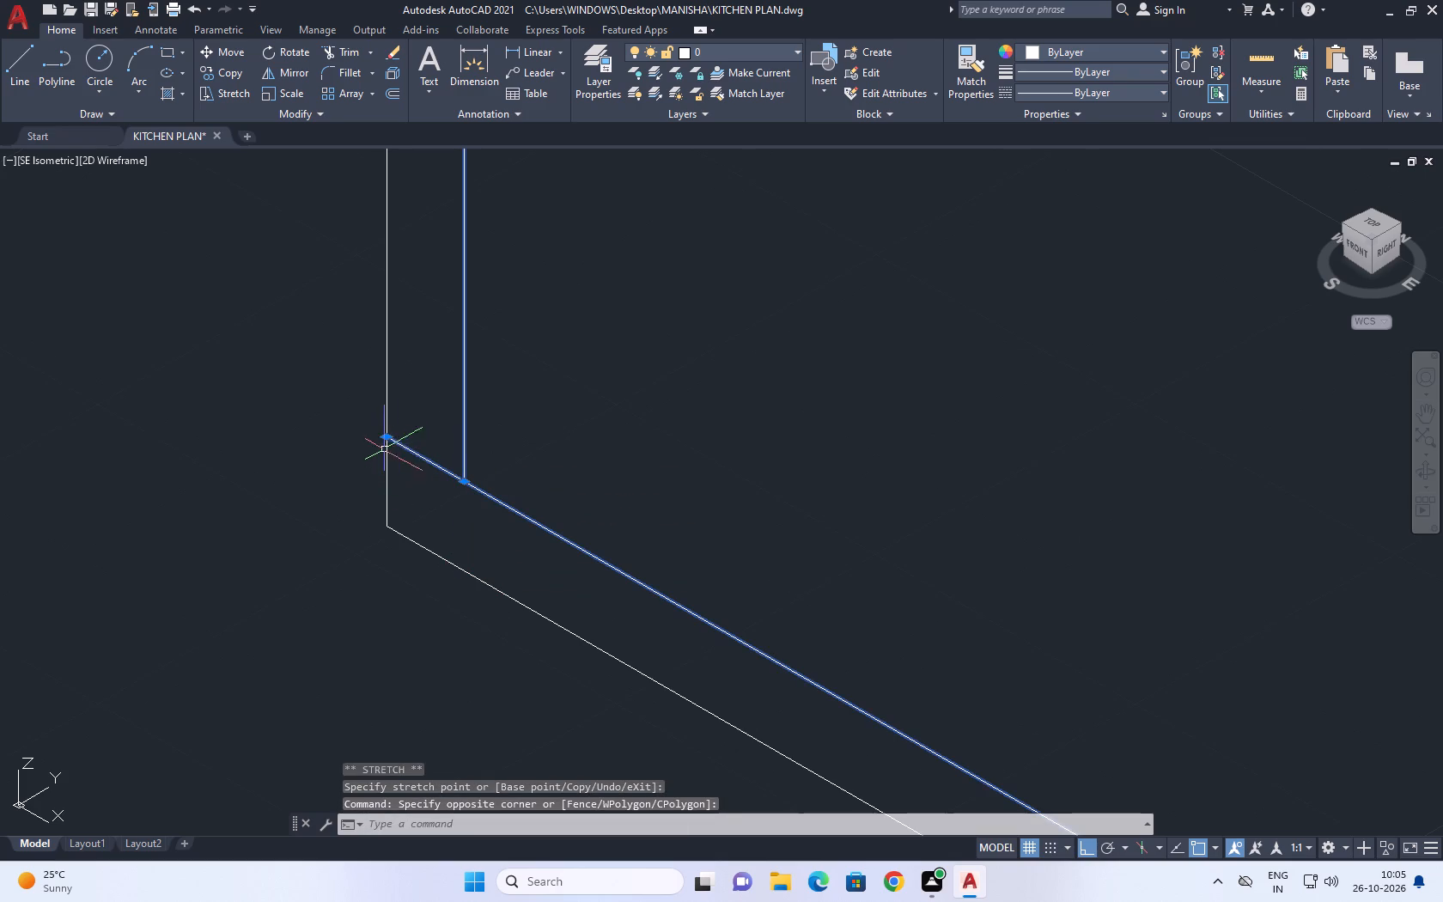
left_click(384, 438)
left_click(463, 481)
scroll(537, 472, "down", 6)
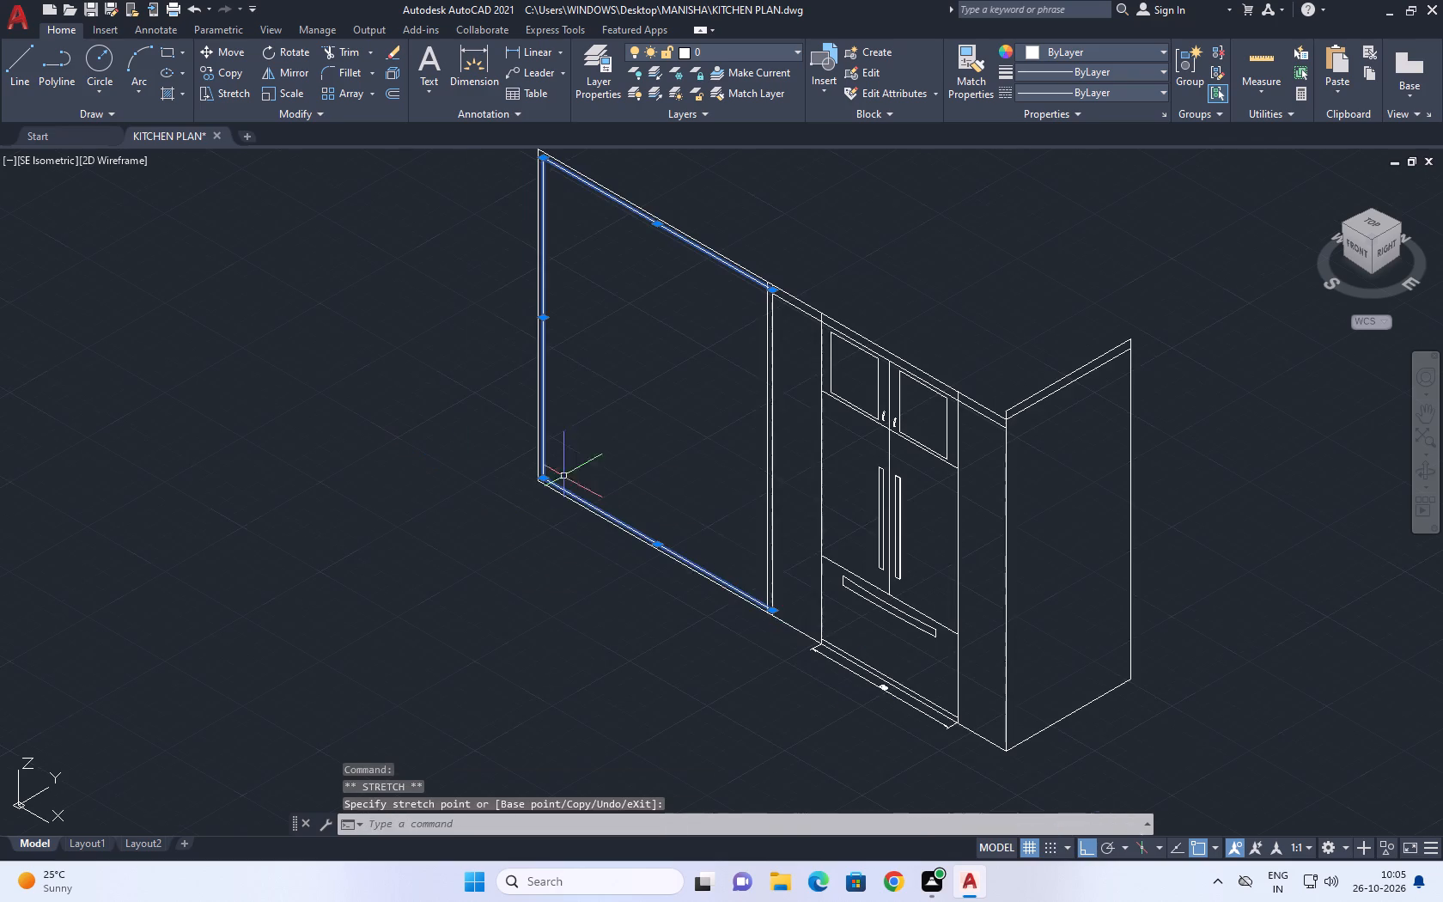
key("Escape")
Stretch the inner bottom and inner right lines' ends to their intersection at the adjoining panel's bottom right corner, and deselect them.
scroll(775, 630, "up", 4)
scroll(748, 527, "up", 2)
left_click(760, 552)
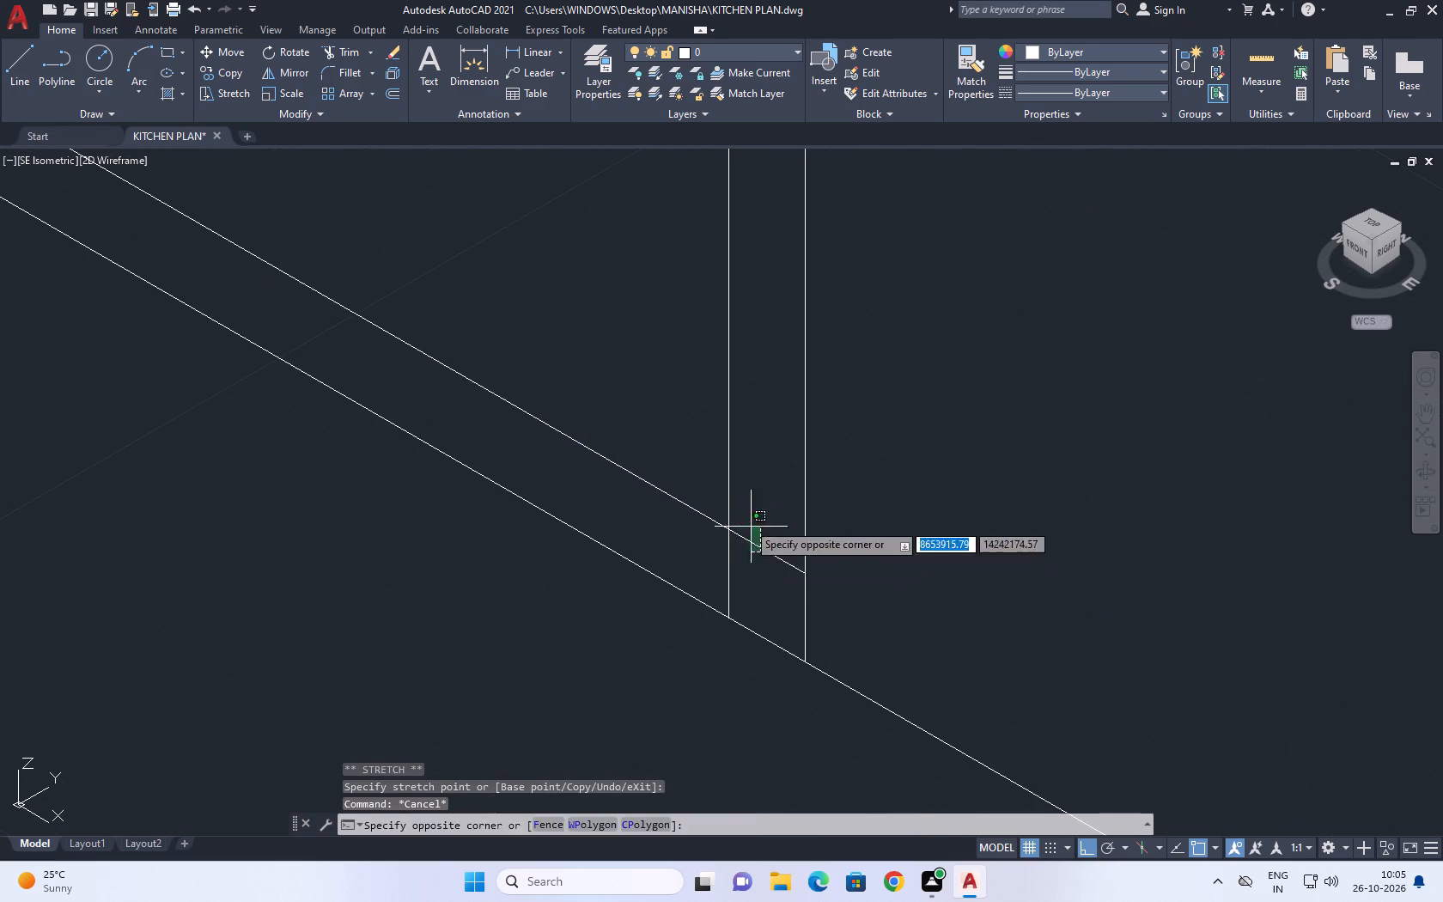
left_click(740, 515)
left_click(806, 572)
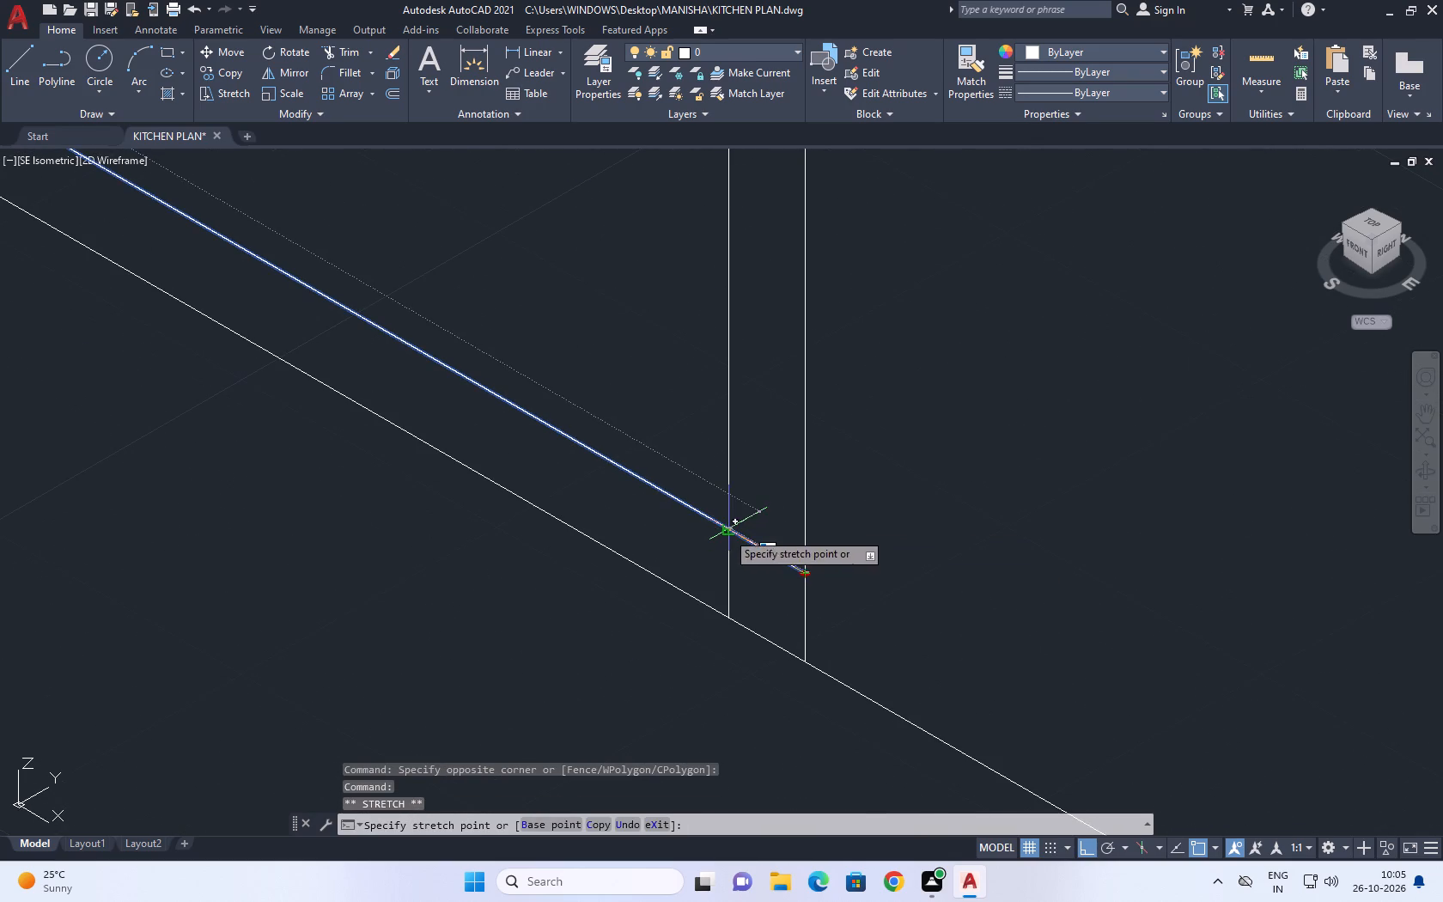
left_click(727, 531)
left_click(729, 589)
left_click(731, 617)
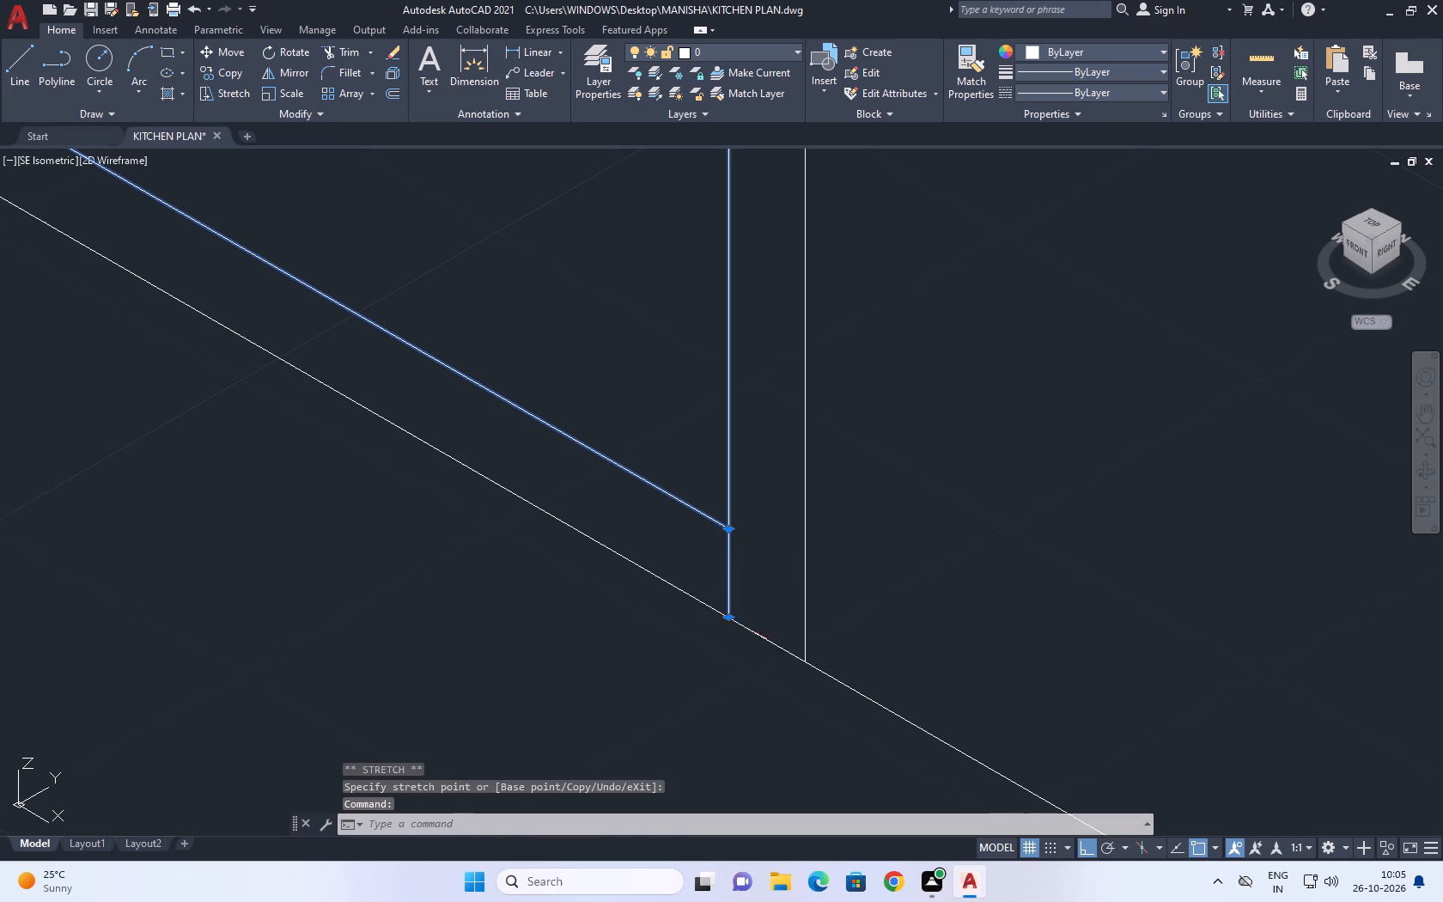
left_click(724, 525)
scroll(782, 642, "down", 5)
key("Escape")
Stretch the inner top and inner right lines' ends to their intersection at the adjoining panel's top right corner, and deselect them.
middle_click_drag(853, 564, 860, 641)
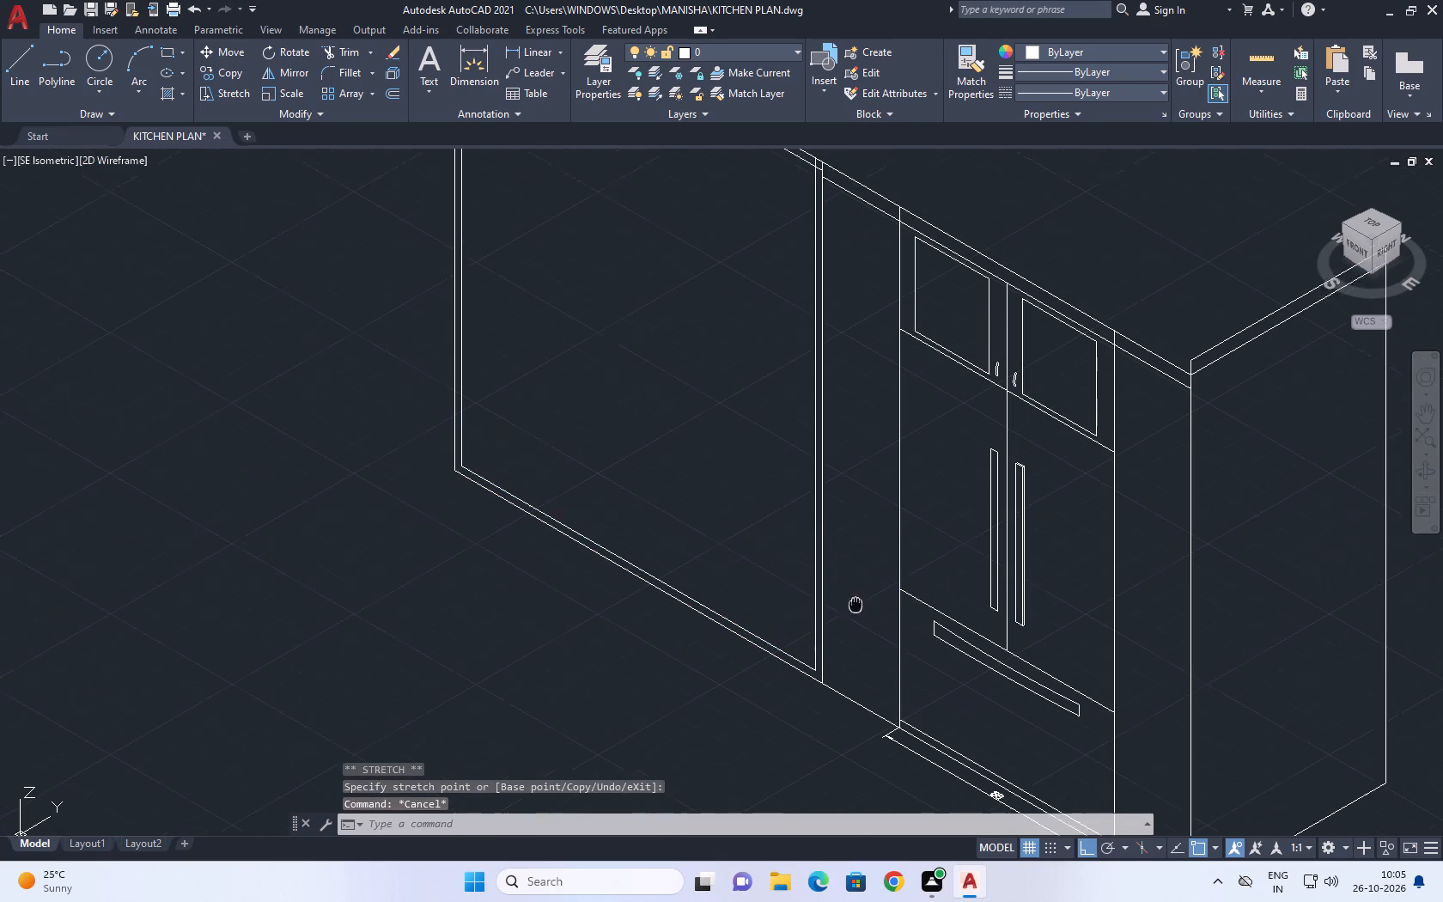
middle_click_drag(860, 641, 976, 746)
scroll(947, 350, "up", 2)
middle_click_drag(928, 323, 923, 417)
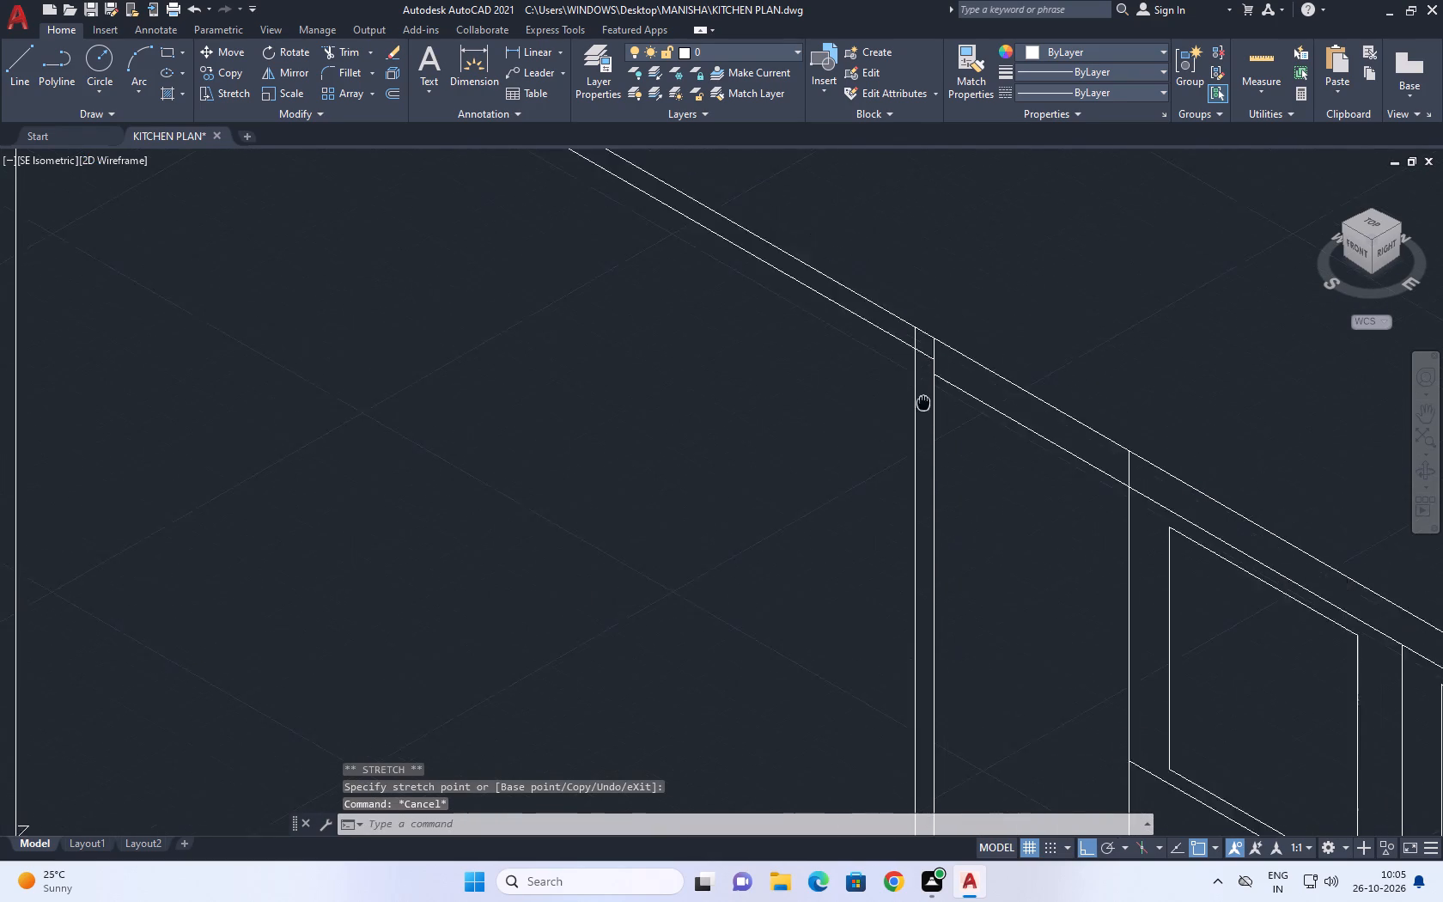
middle_click_drag(923, 417, 942, 521)
scroll(948, 475, "up", 4)
left_click(943, 493)
left_click(924, 515)
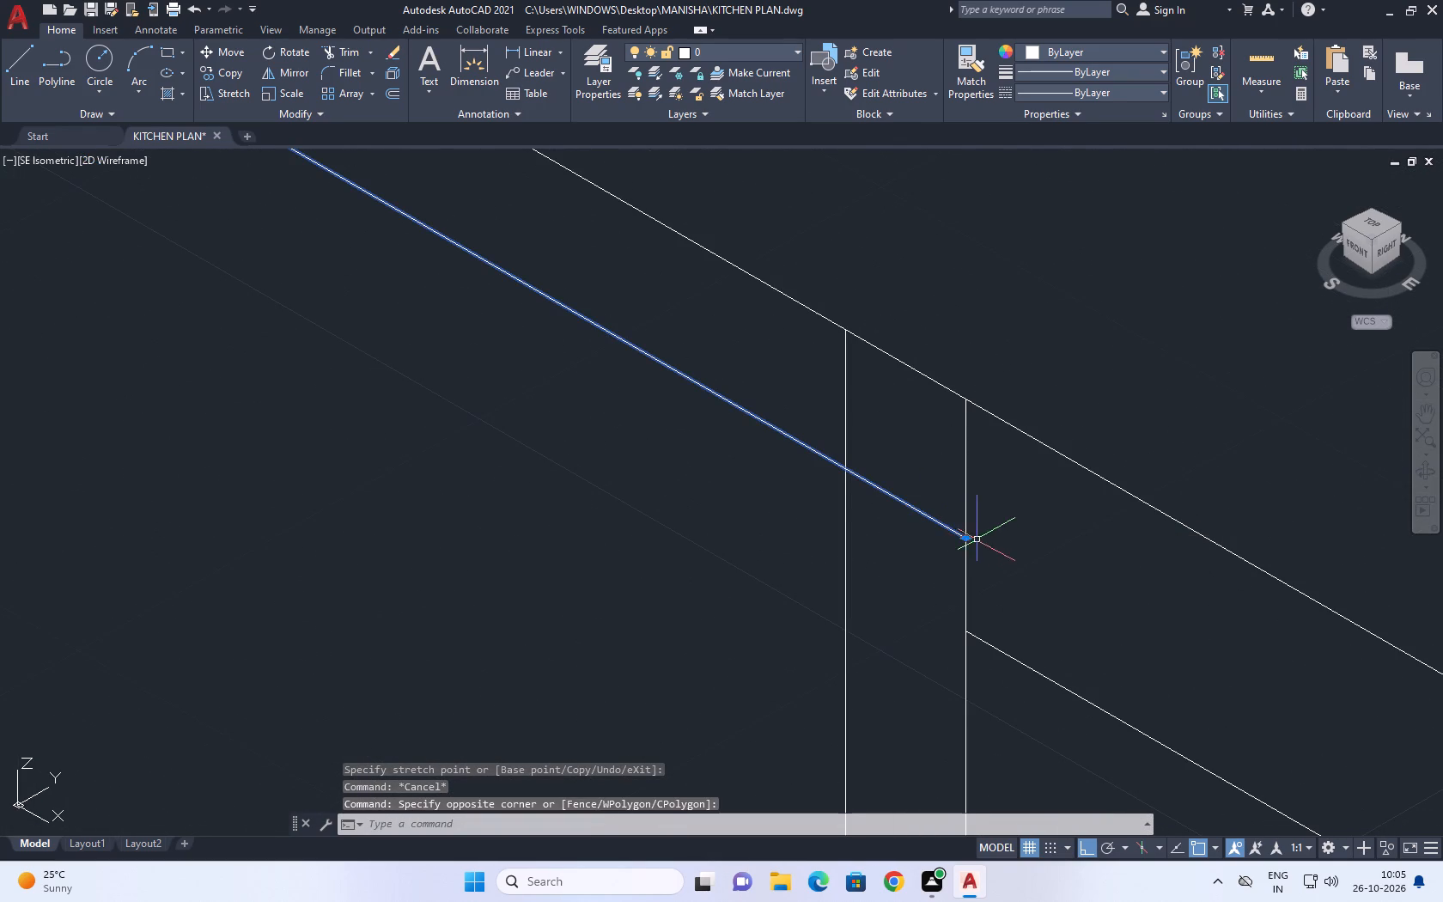
left_click(968, 536)
left_click(845, 464)
left_click(855, 407)
left_click(831, 380)
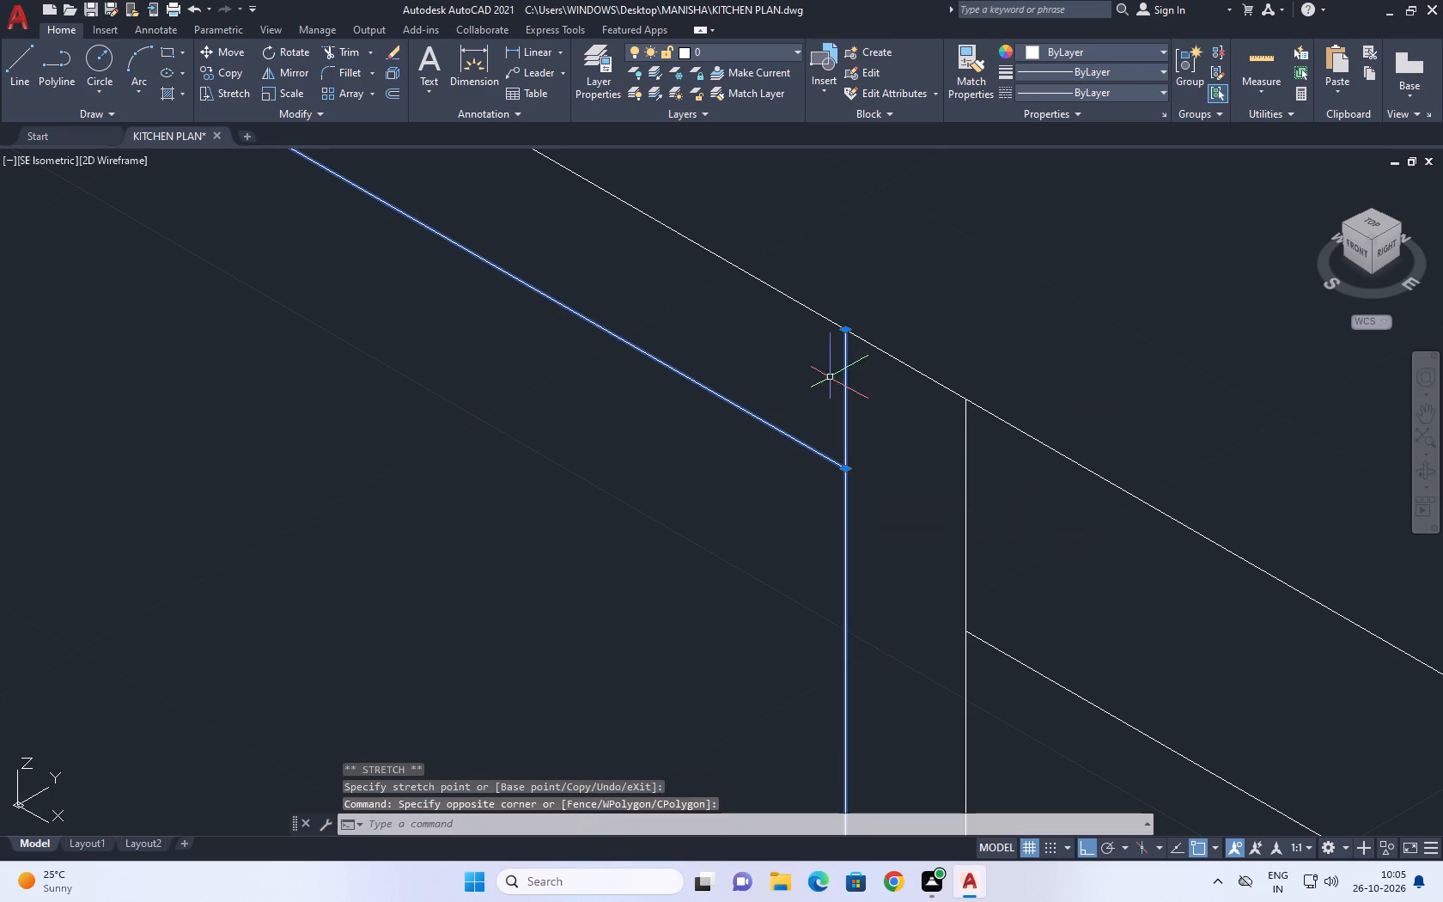
left_click(845, 326)
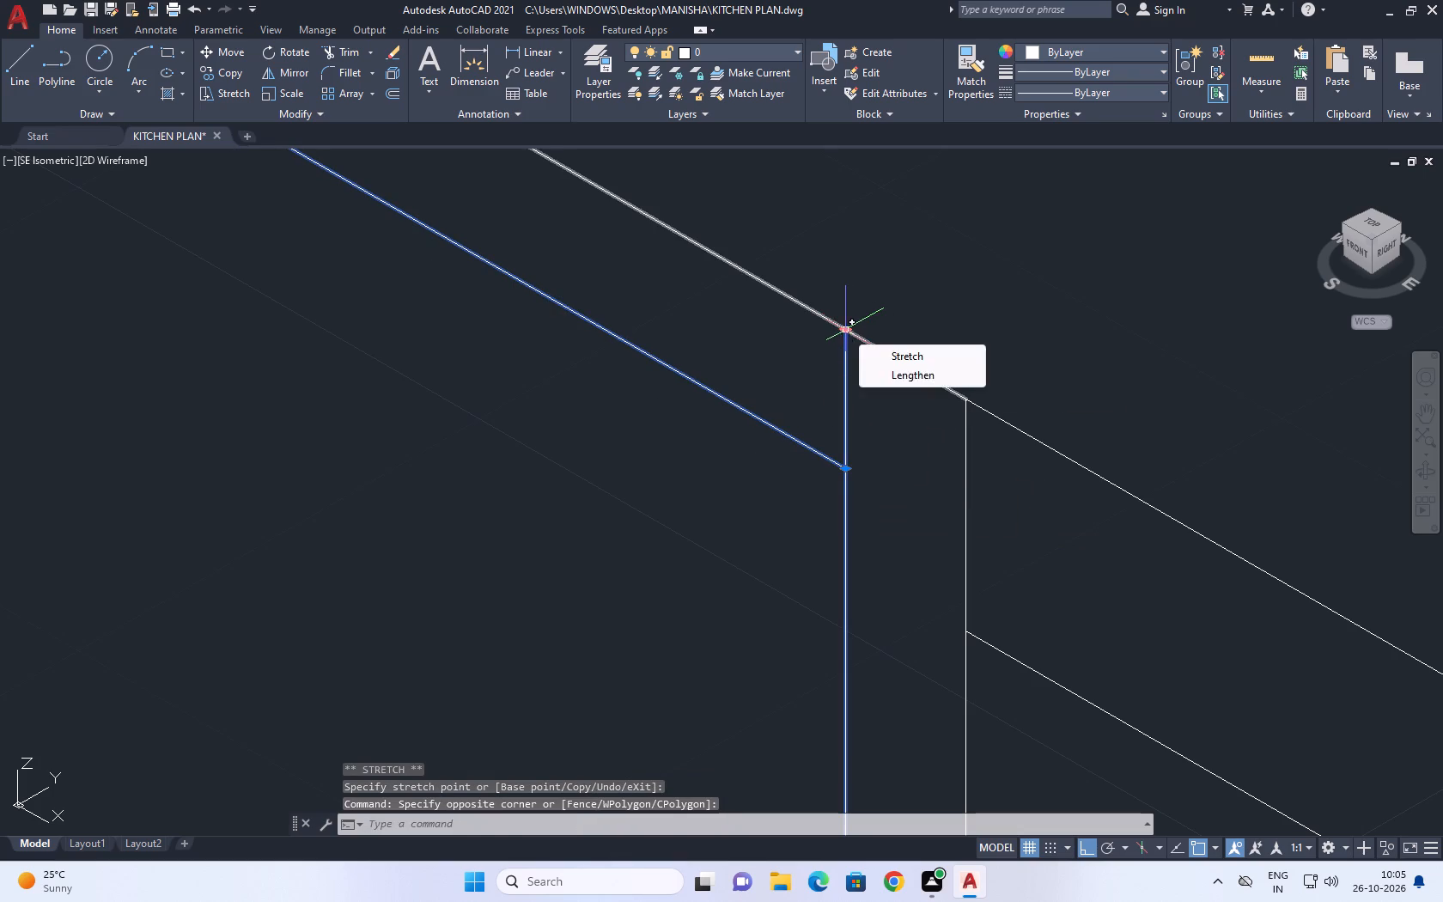
left_click(841, 470)
key("Escape")
scroll(859, 445, "down", 5)
scroll(966, 478, "down", 4)
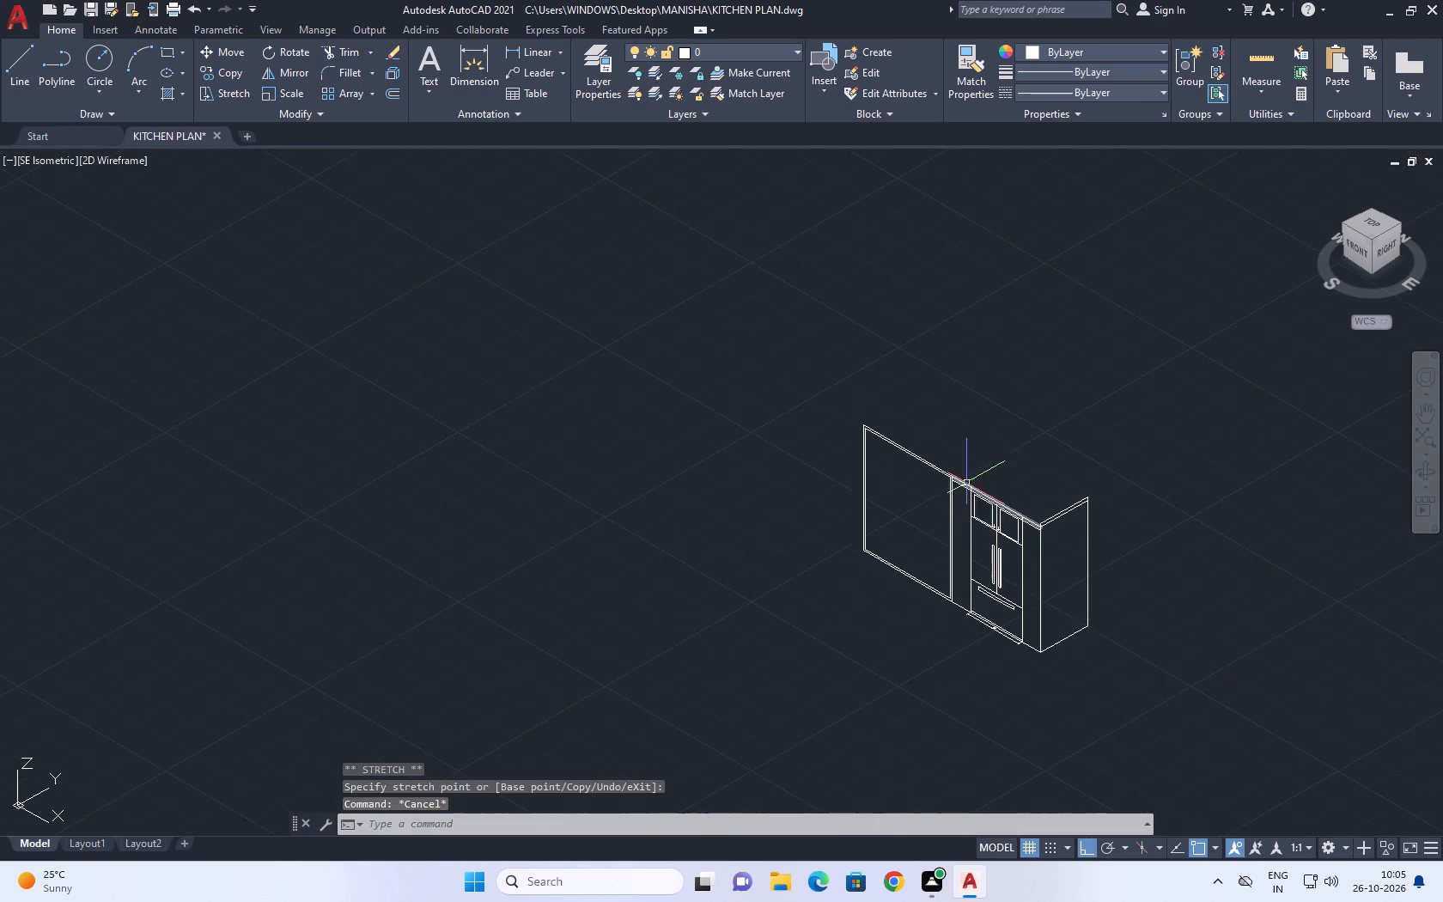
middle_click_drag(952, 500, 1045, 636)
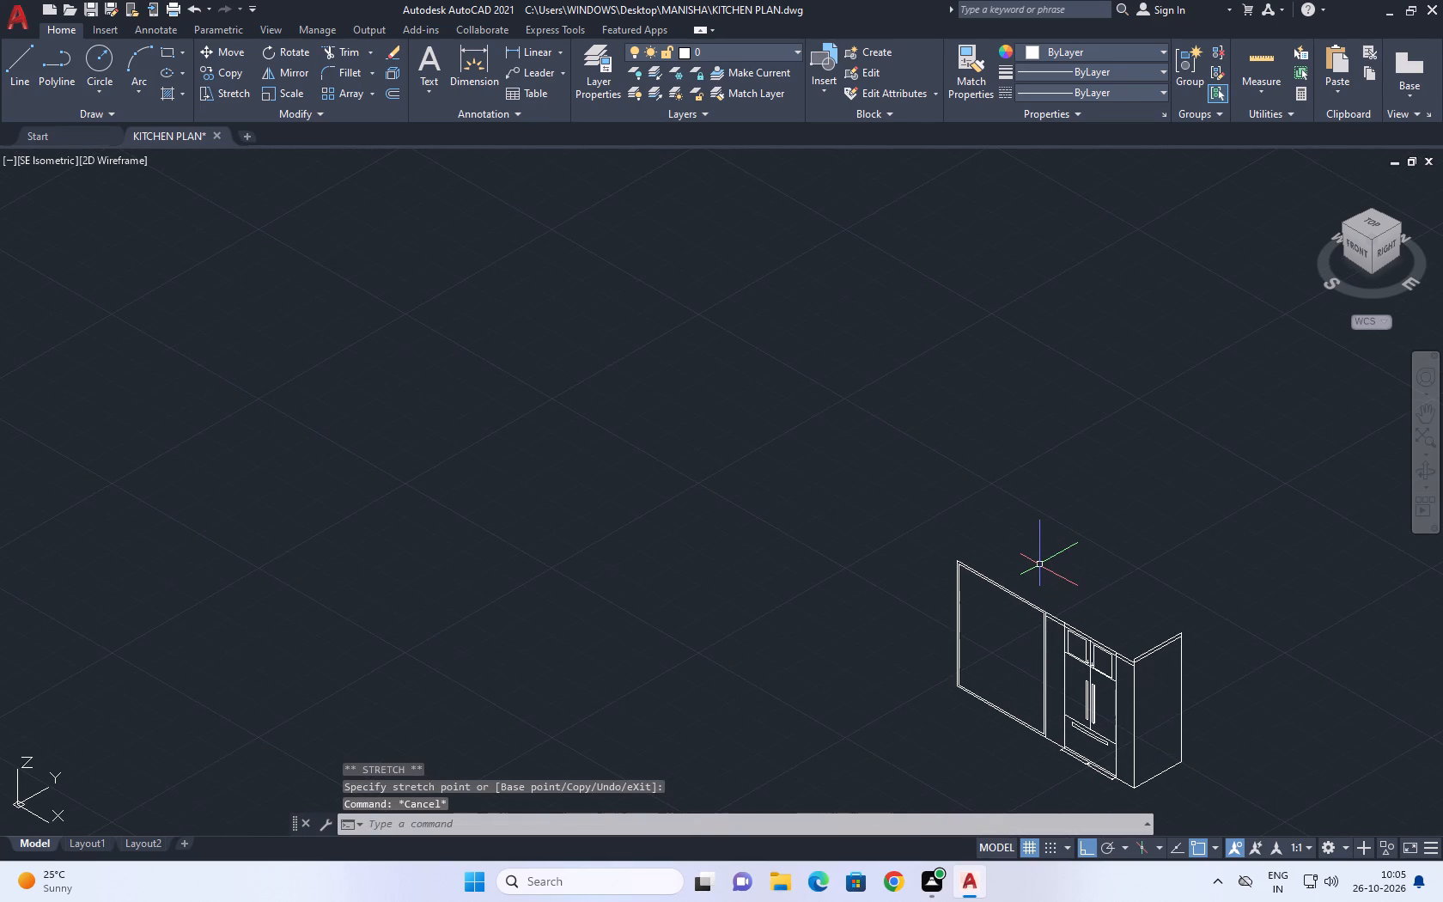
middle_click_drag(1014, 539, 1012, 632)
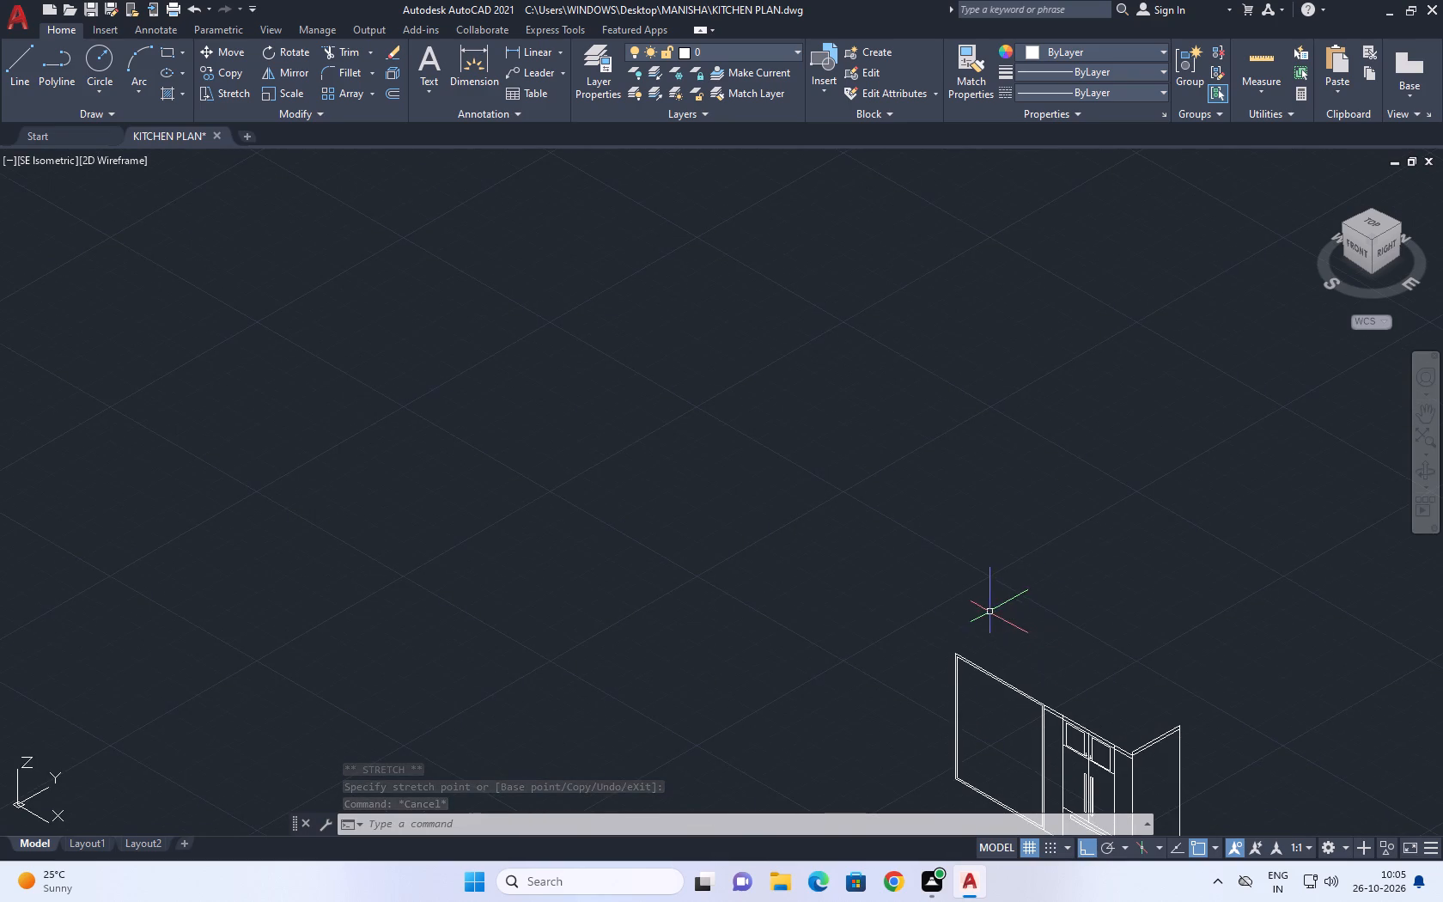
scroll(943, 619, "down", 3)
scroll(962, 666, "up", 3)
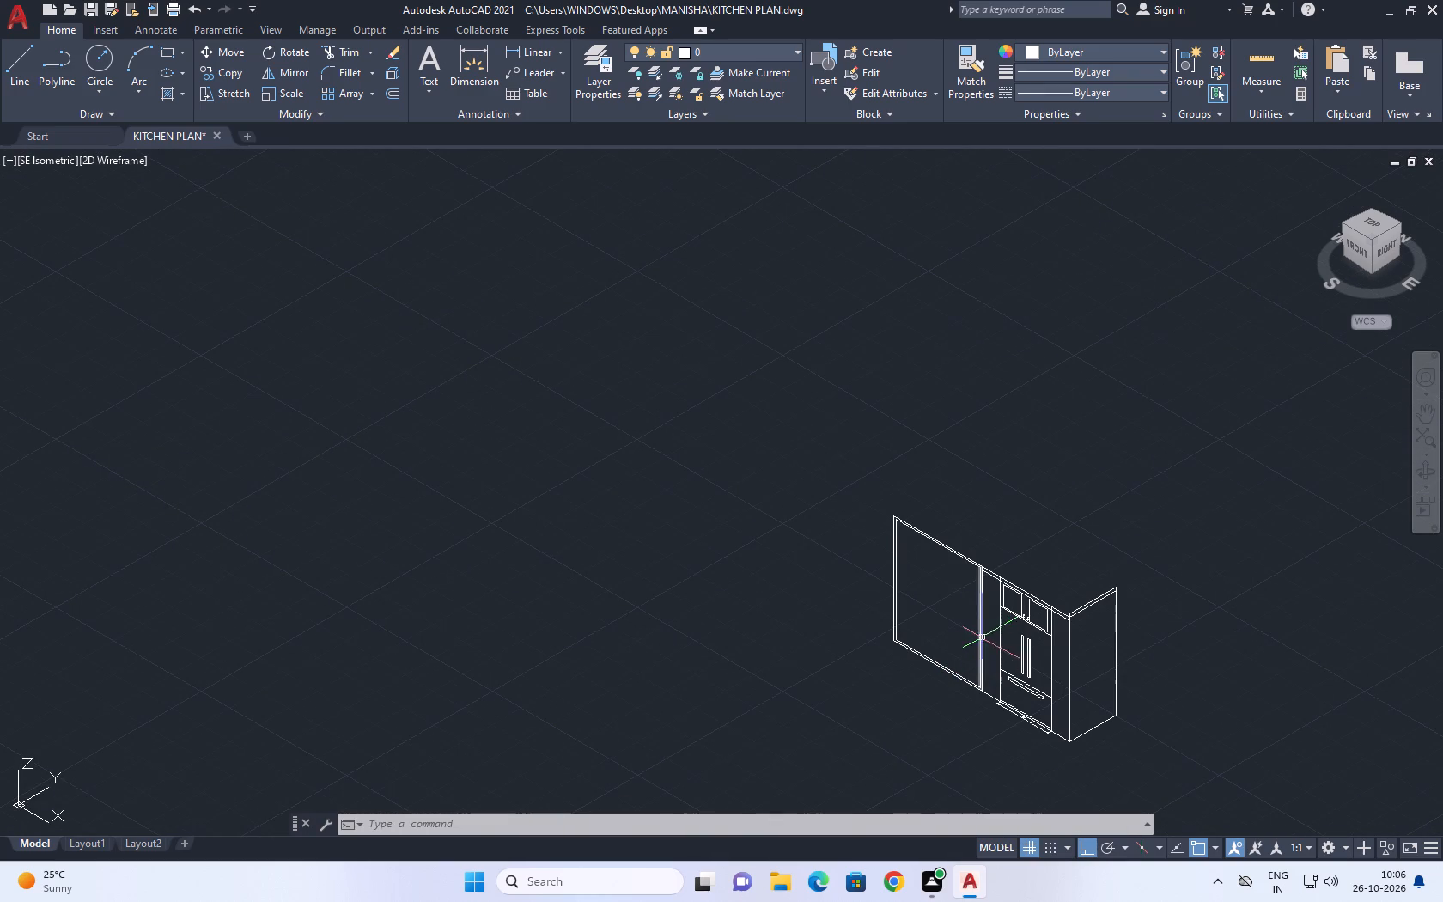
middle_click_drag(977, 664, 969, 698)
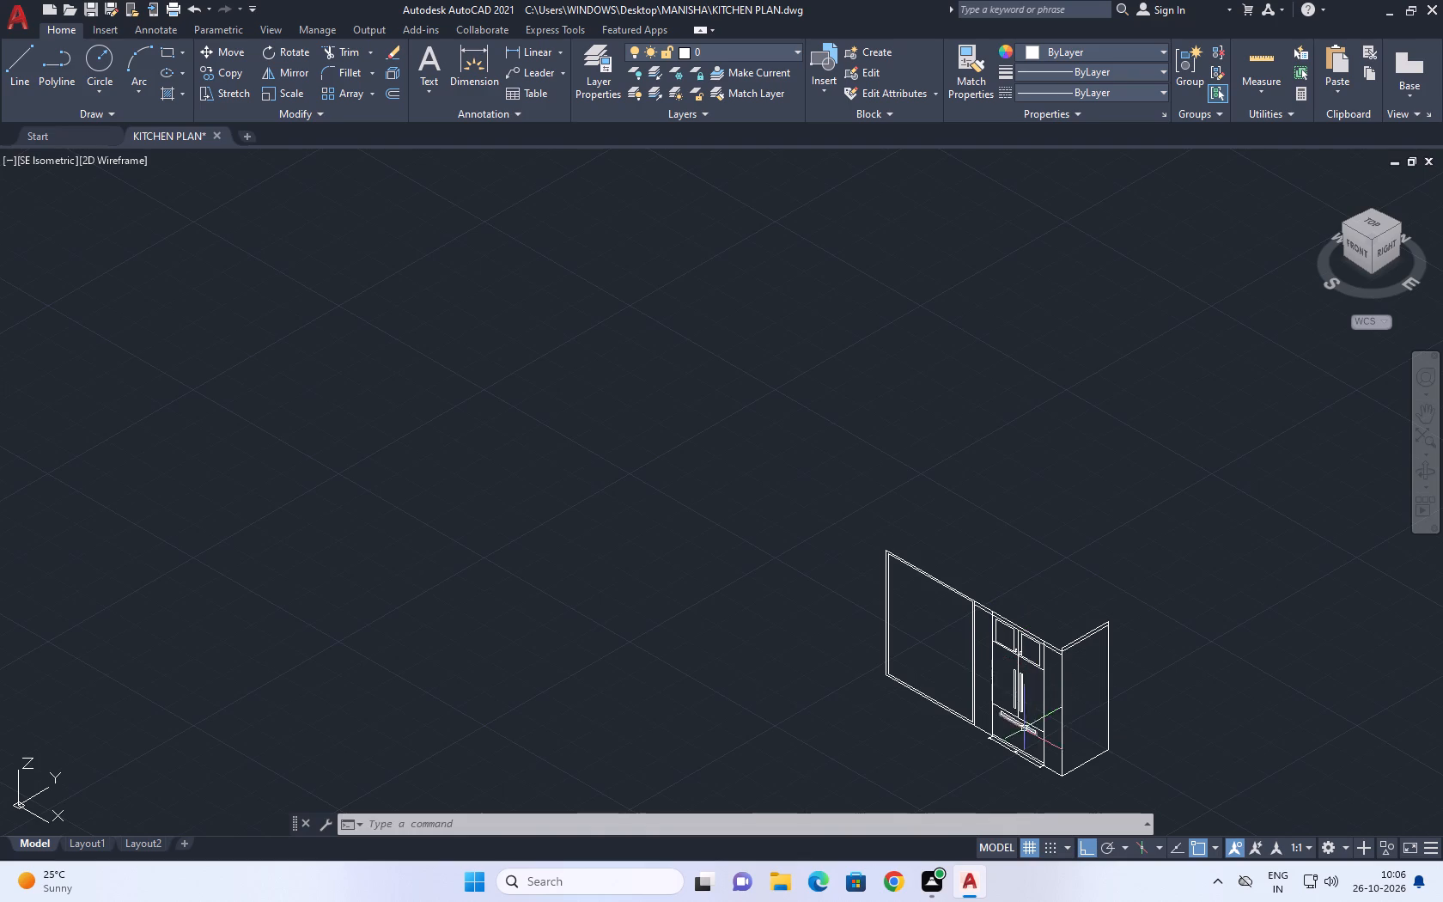
Draw a line 60 long from the adjoining panel's outer bottom right corner, leftward along its bottom edge.
middle_click_drag(1015, 719, 959, 600)
scroll(929, 626, "up", 3)
scroll(857, 555, "up", 2)
middle_click_drag(852, 552, 883, 604)
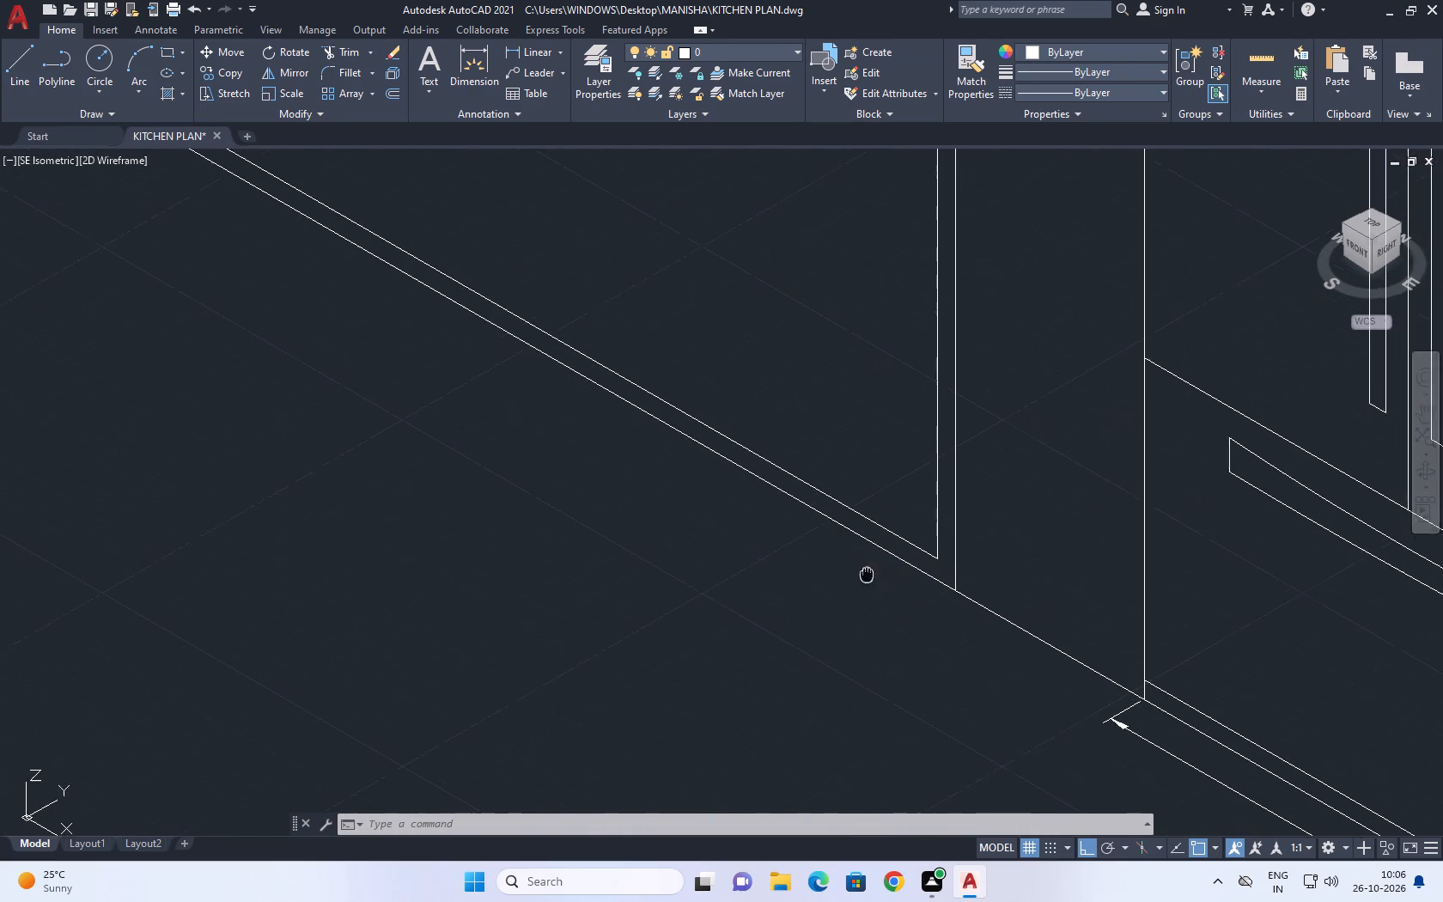
middle_click_drag(883, 604, 931, 682)
key("l")
key("space")
scroll(976, 692, "up", 1)
middle_click_drag(1017, 695, 951, 686)
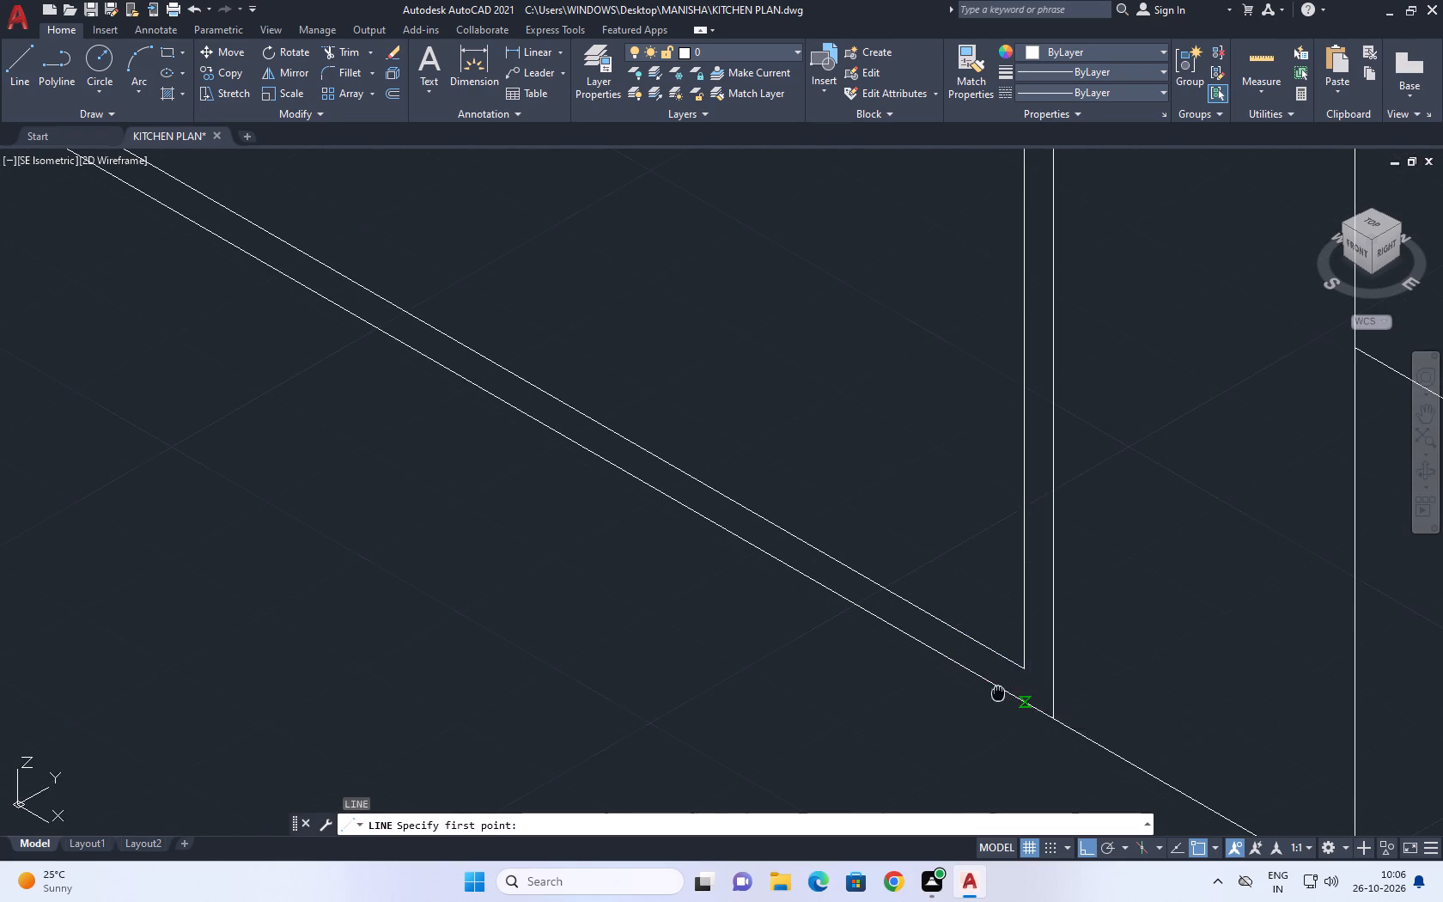
middle_click_drag(951, 686, 813, 665)
left_click(849, 689)
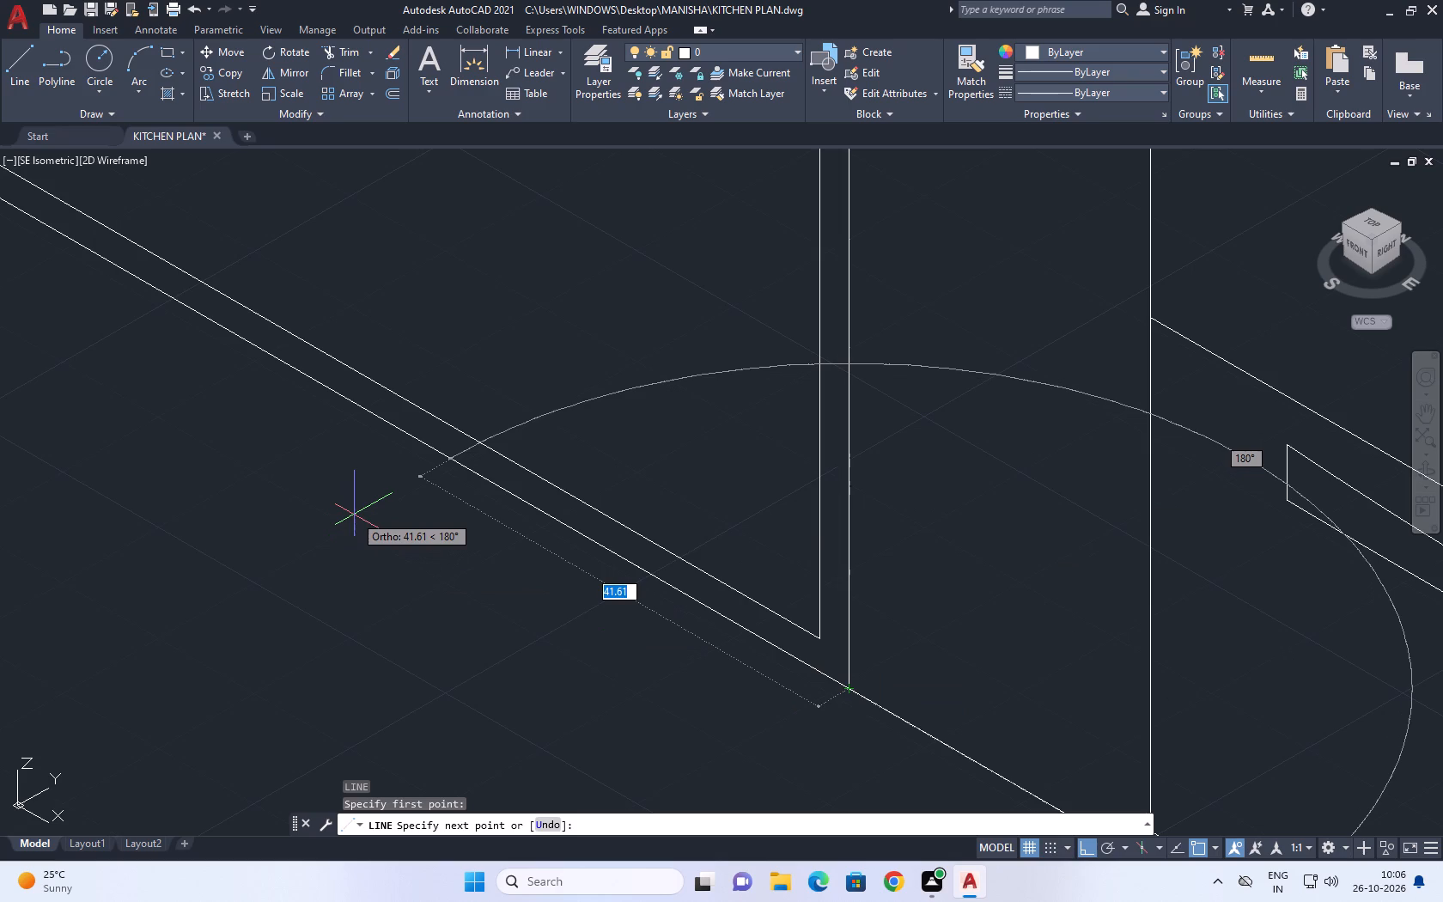
type("60")
key("Return")
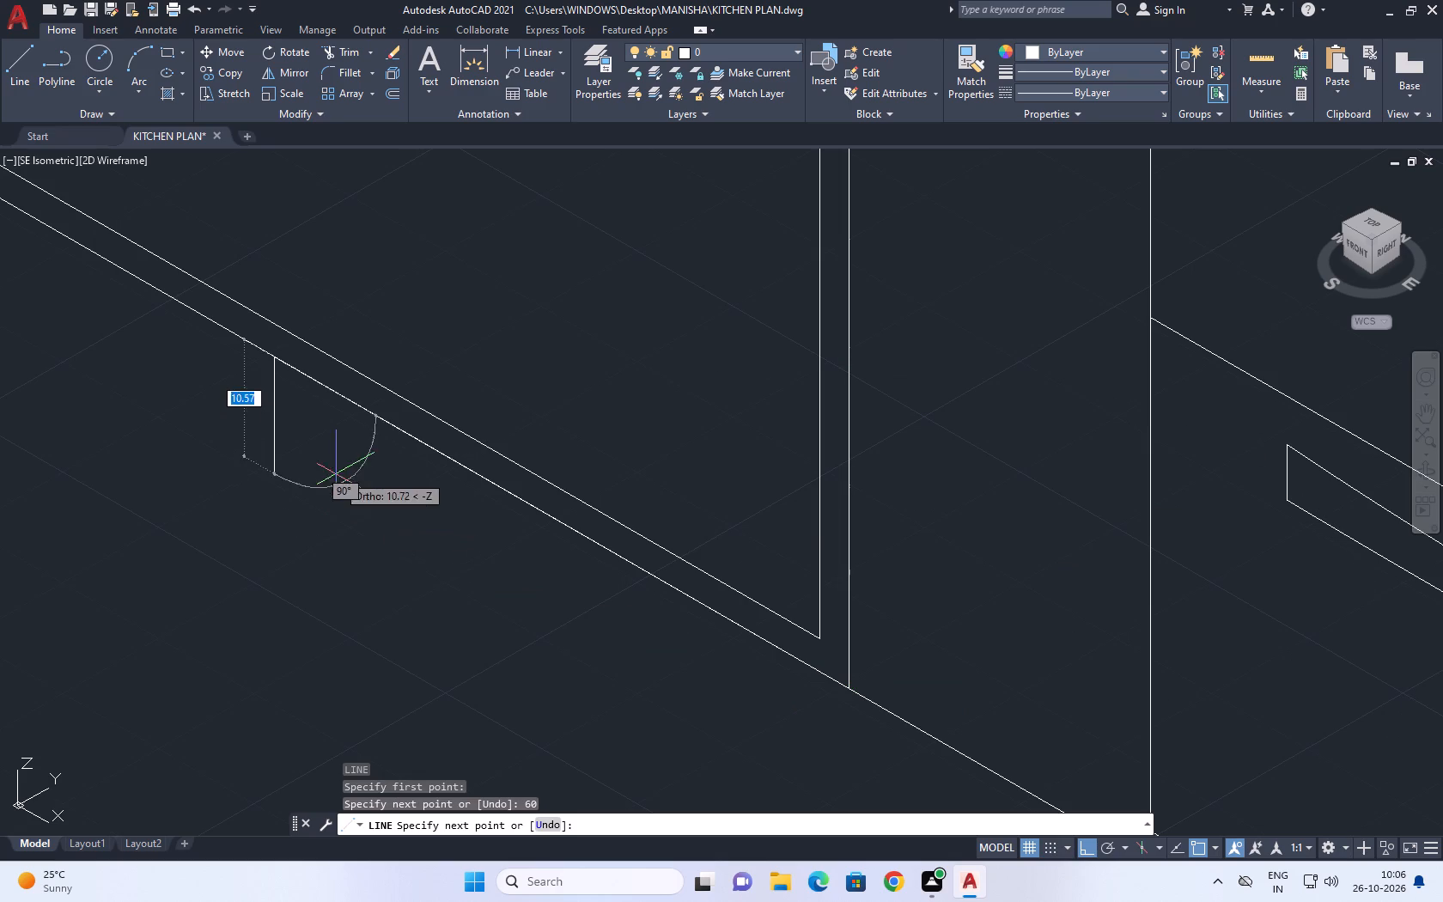
Continue the line vertically from the 60-unit point up to the adjoining panel's outer top edge, and end it there.
middle_click_drag(309, 236, 382, 451)
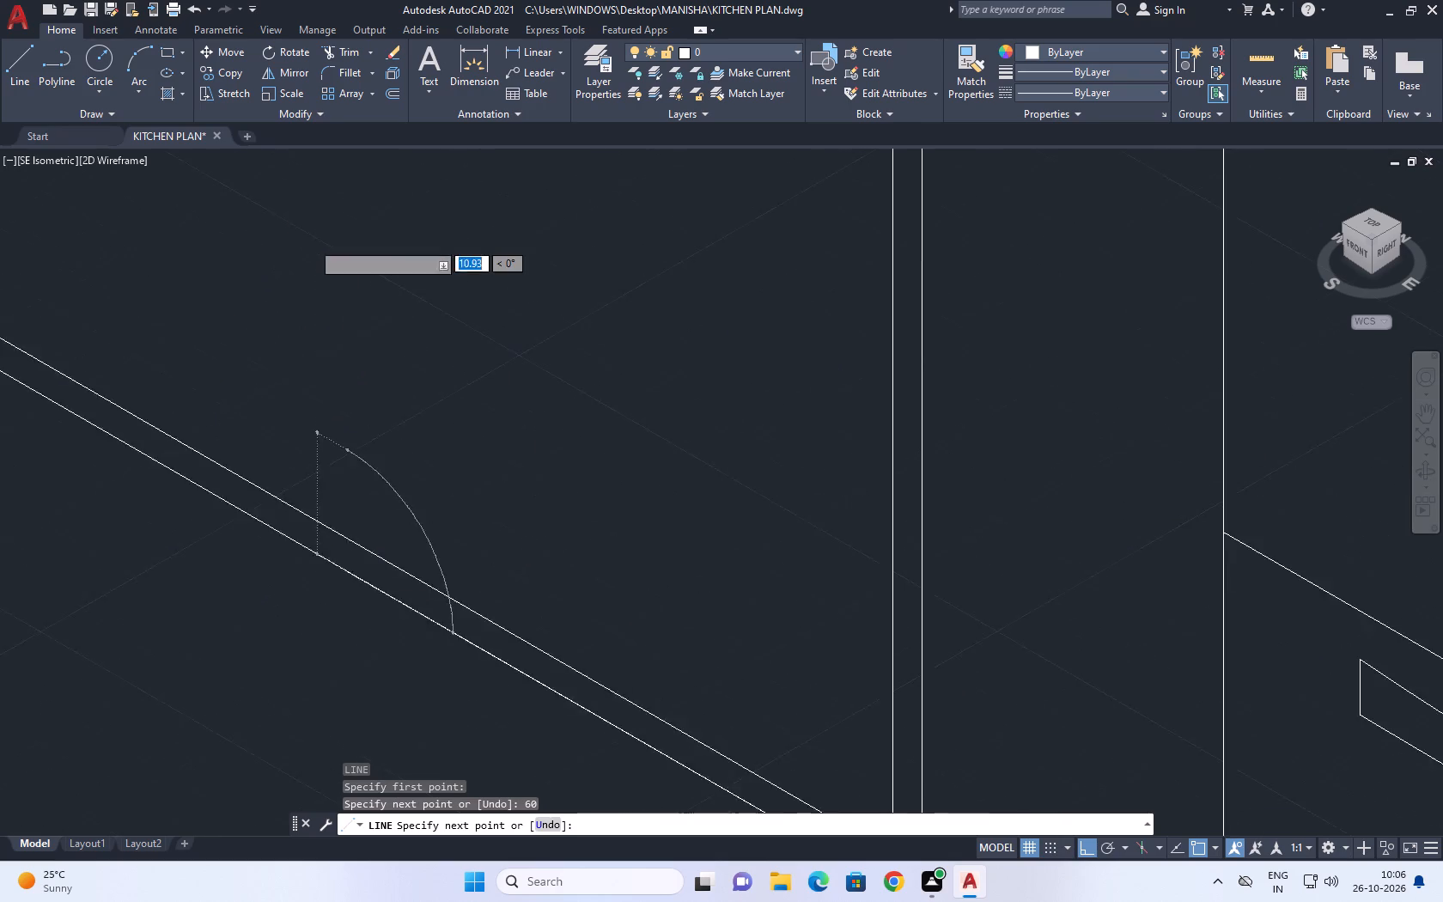
scroll(637, 455, "down", 4)
middle_click_drag(565, 338, 619, 526)
scroll(621, 531, "down", 2)
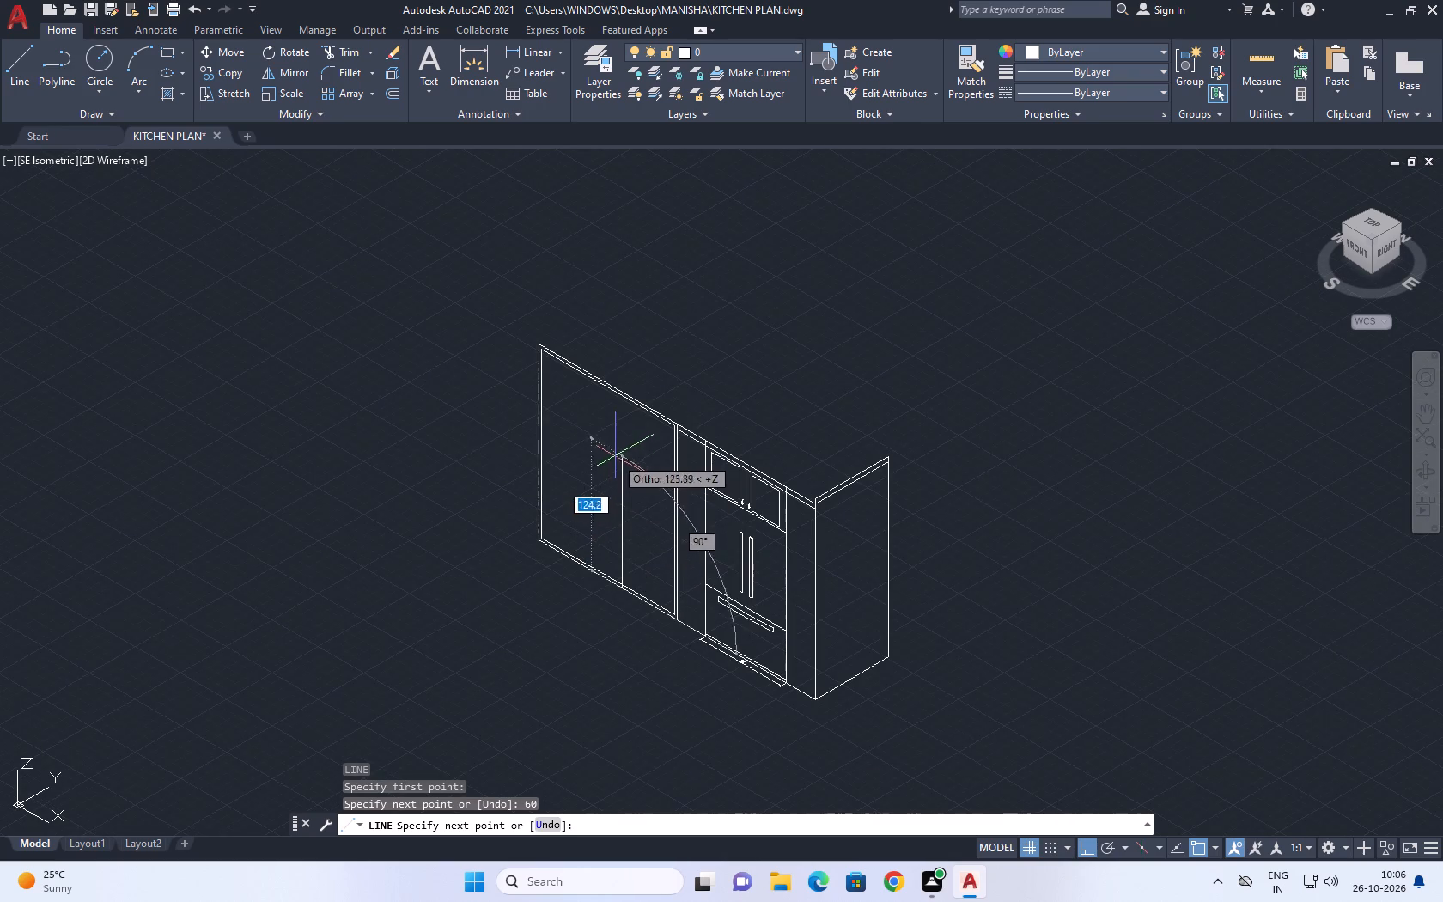
scroll(613, 396, "up", 4)
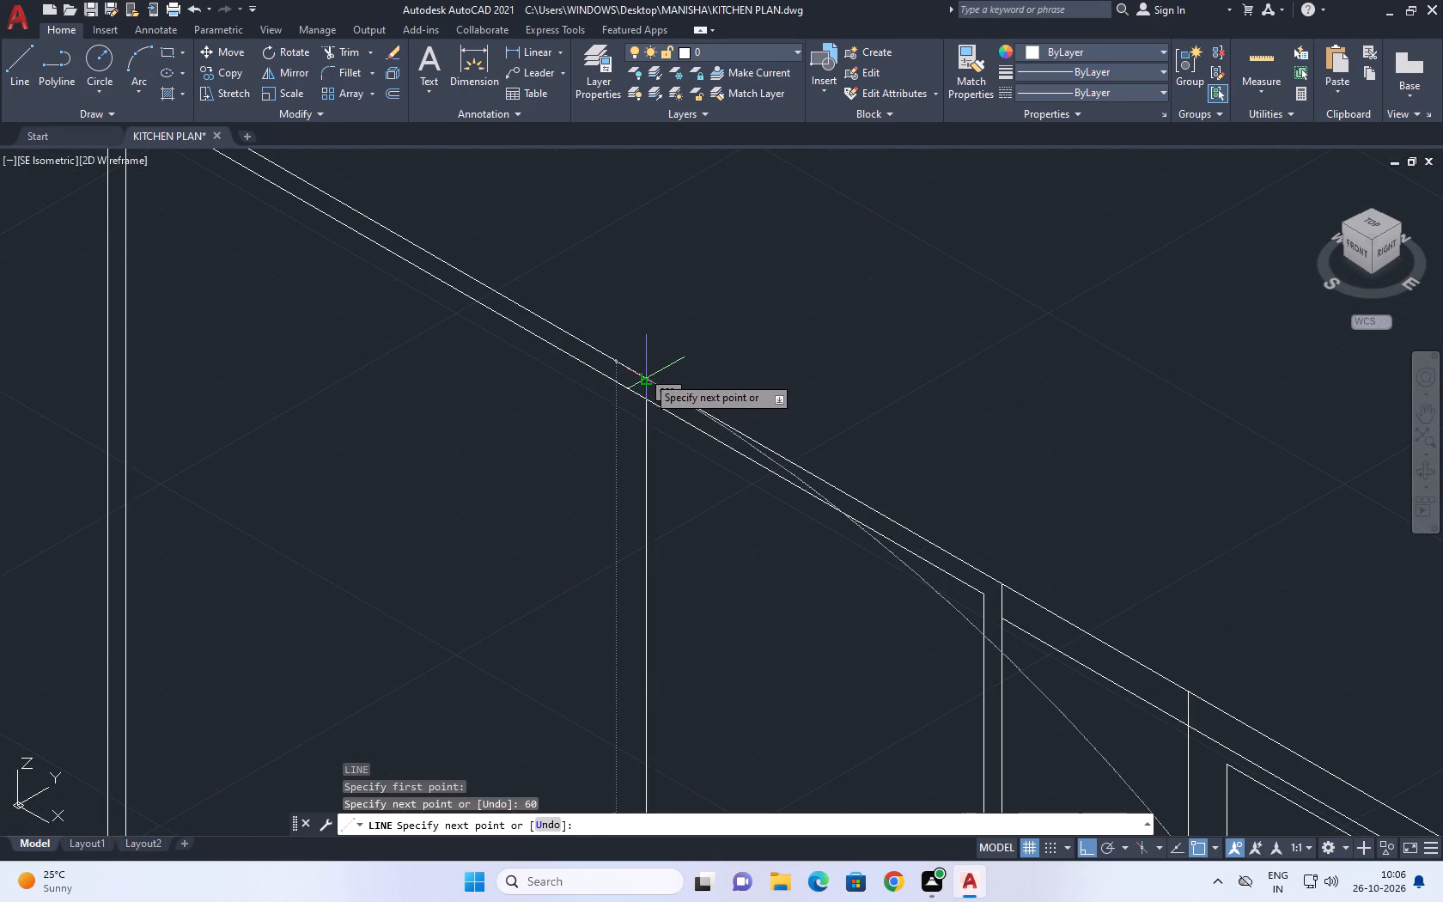
left_click(645, 375)
right_click(645, 337)
left_click(703, 369)
scroll(688, 363, "down", 3)
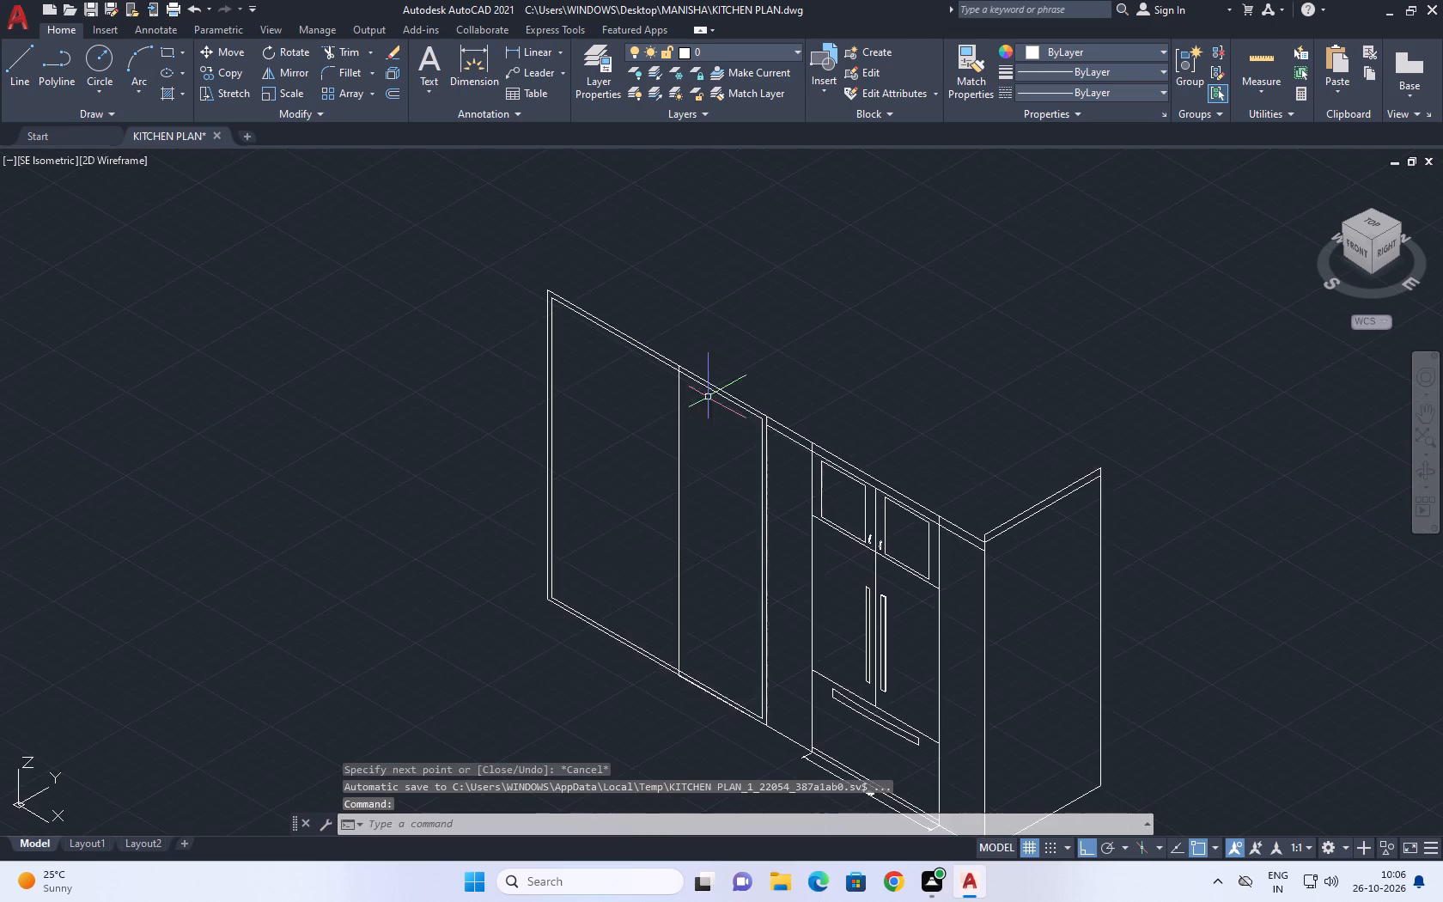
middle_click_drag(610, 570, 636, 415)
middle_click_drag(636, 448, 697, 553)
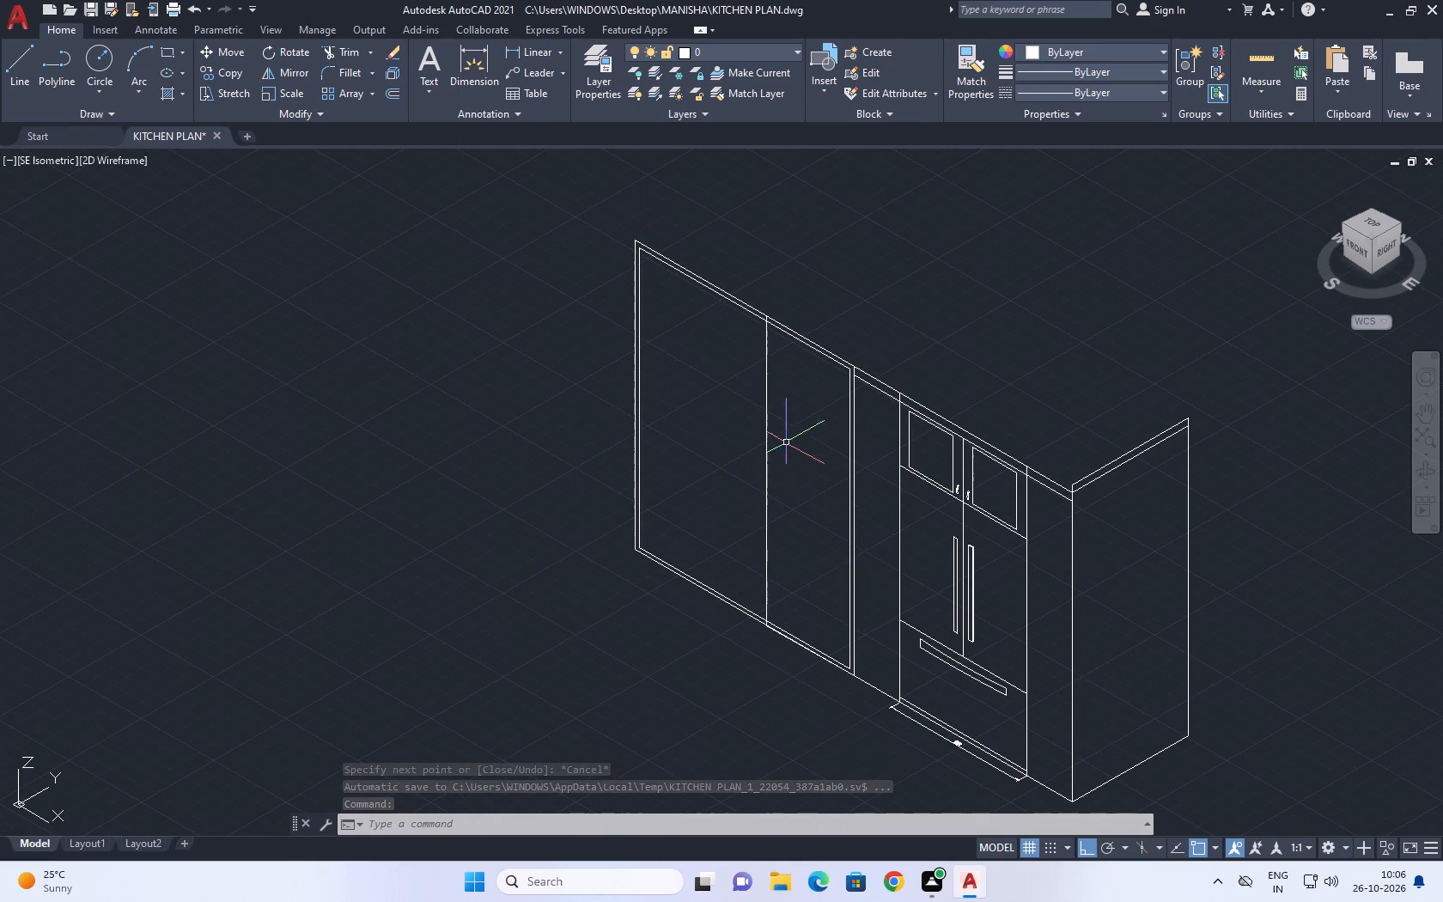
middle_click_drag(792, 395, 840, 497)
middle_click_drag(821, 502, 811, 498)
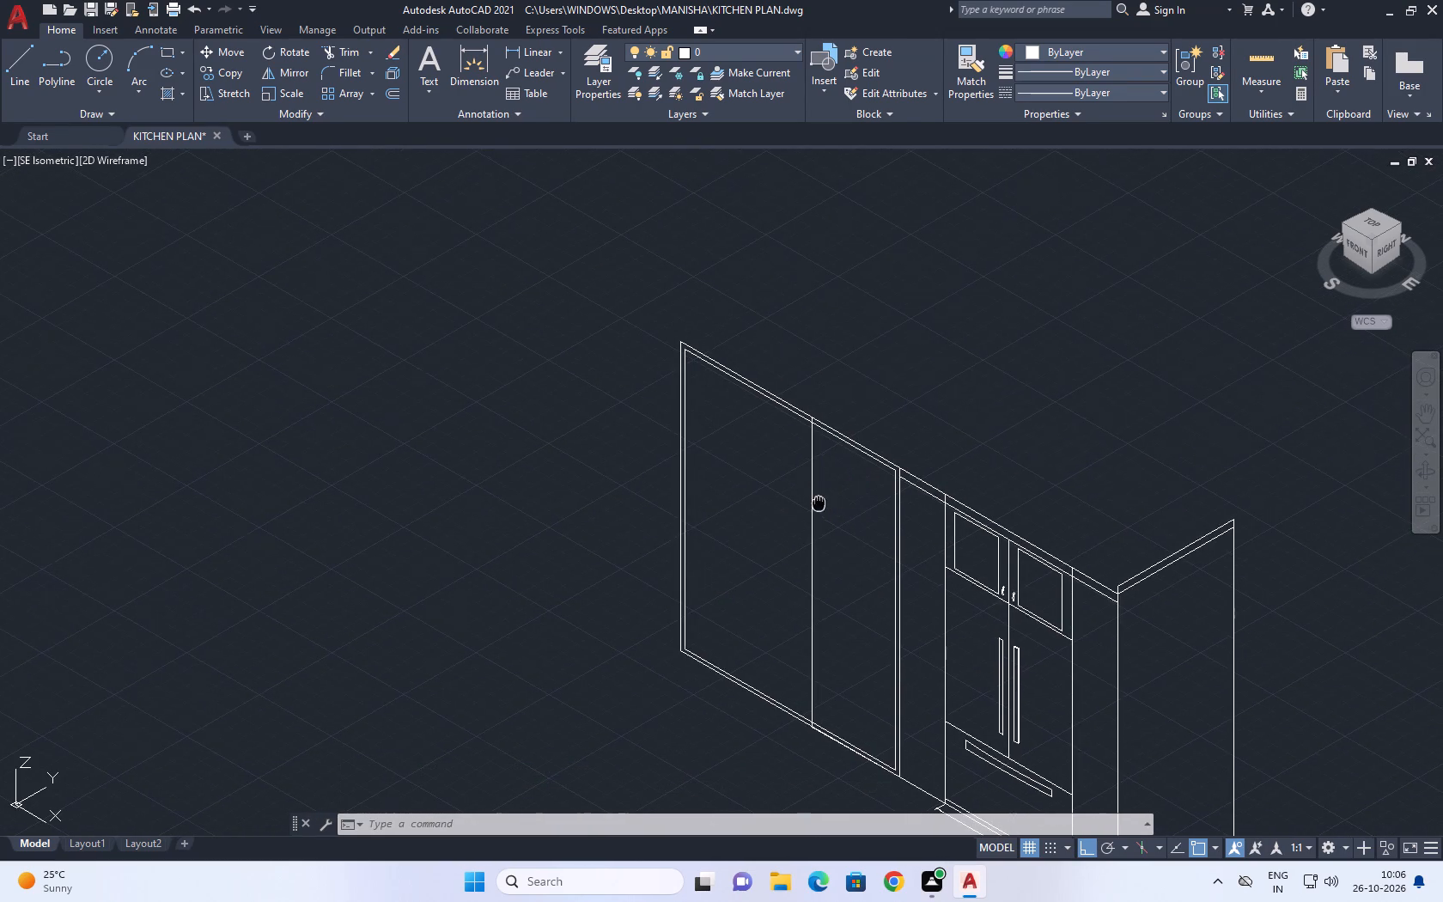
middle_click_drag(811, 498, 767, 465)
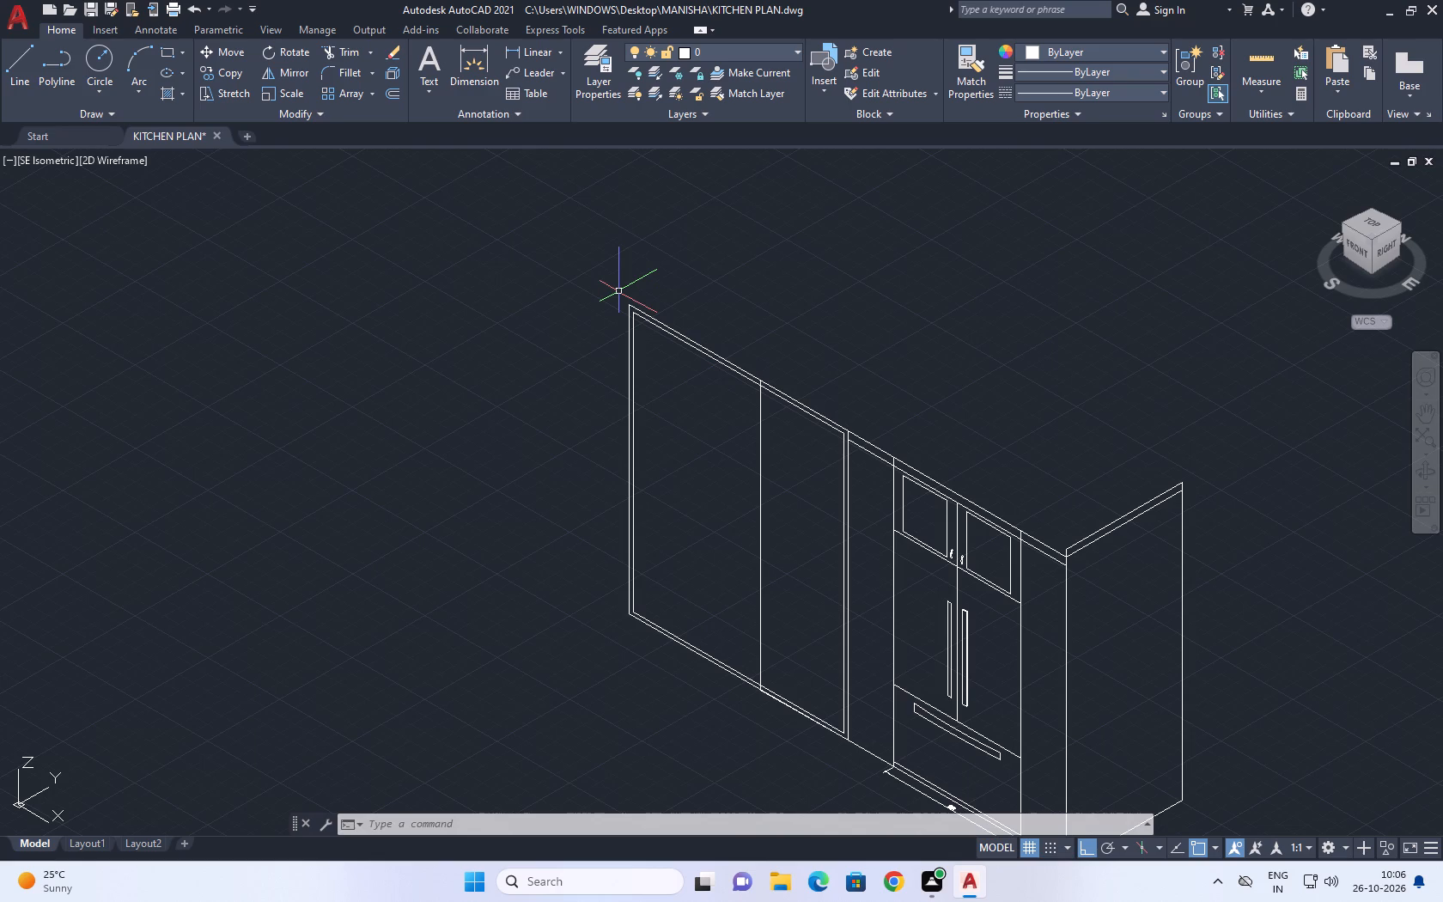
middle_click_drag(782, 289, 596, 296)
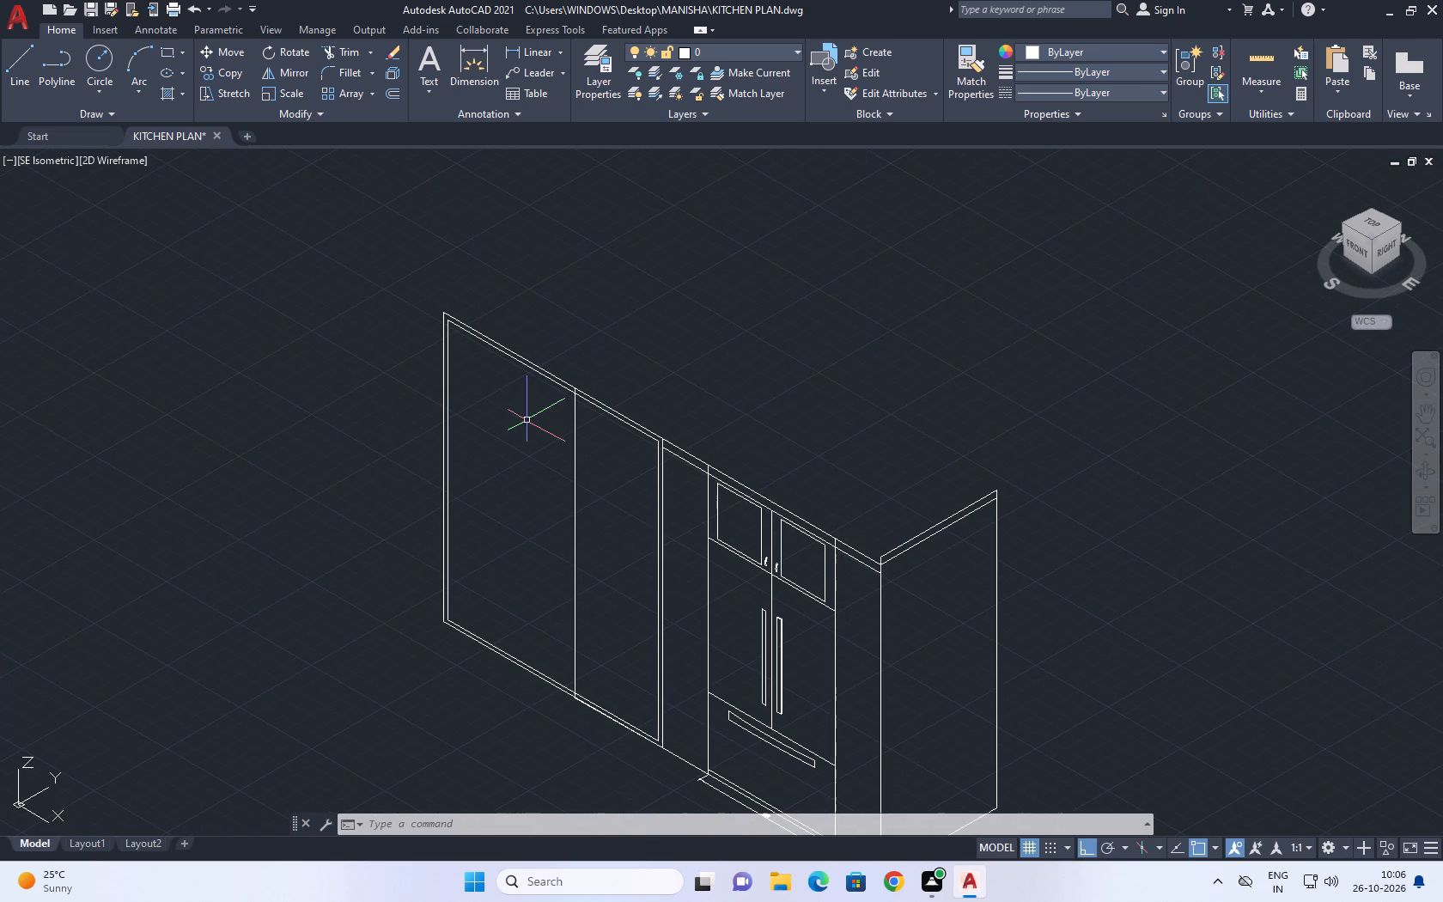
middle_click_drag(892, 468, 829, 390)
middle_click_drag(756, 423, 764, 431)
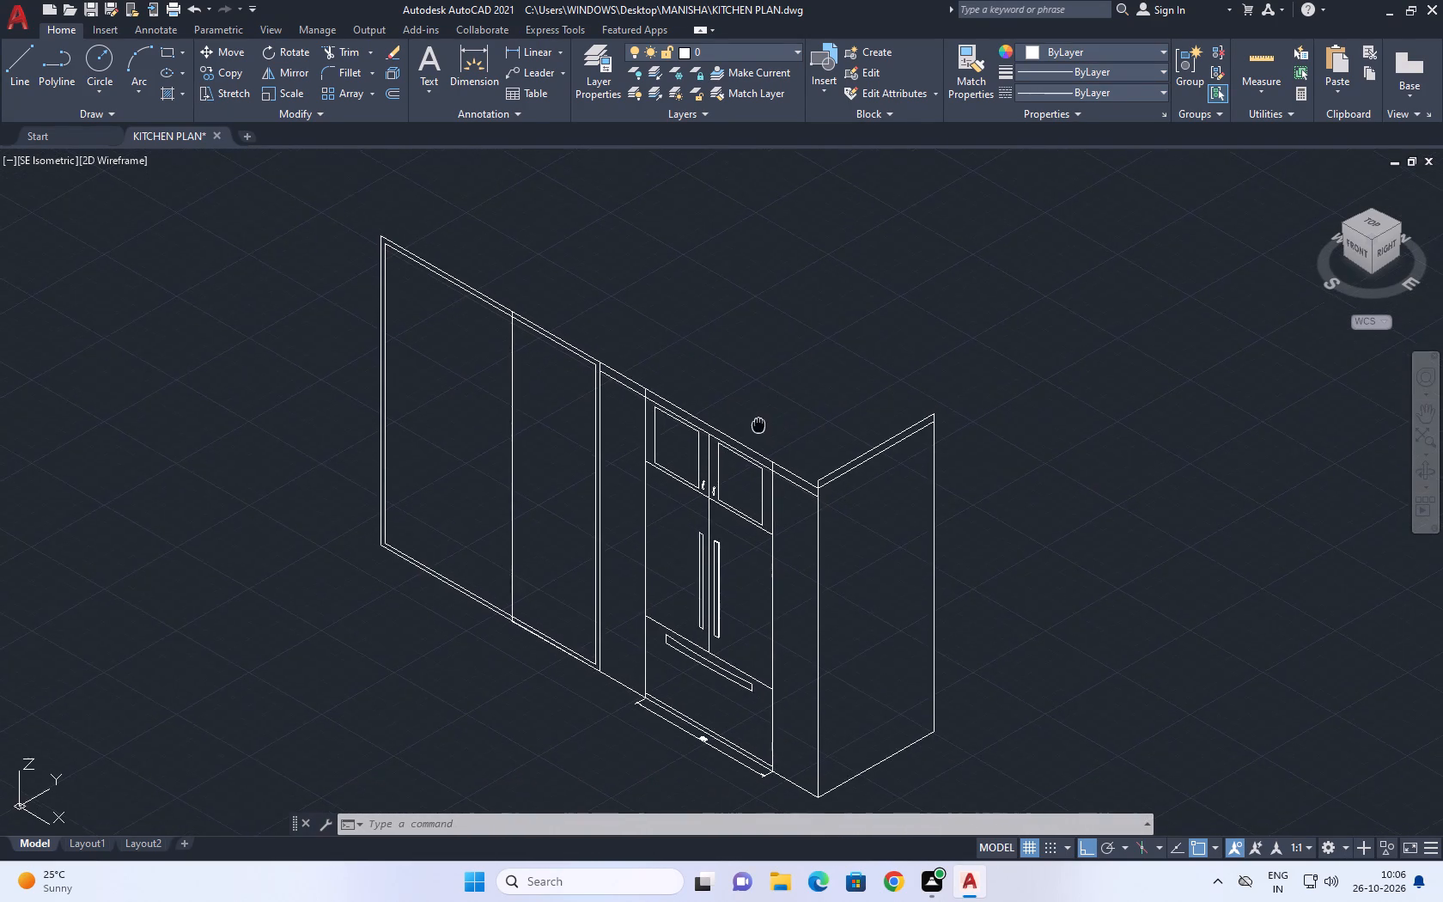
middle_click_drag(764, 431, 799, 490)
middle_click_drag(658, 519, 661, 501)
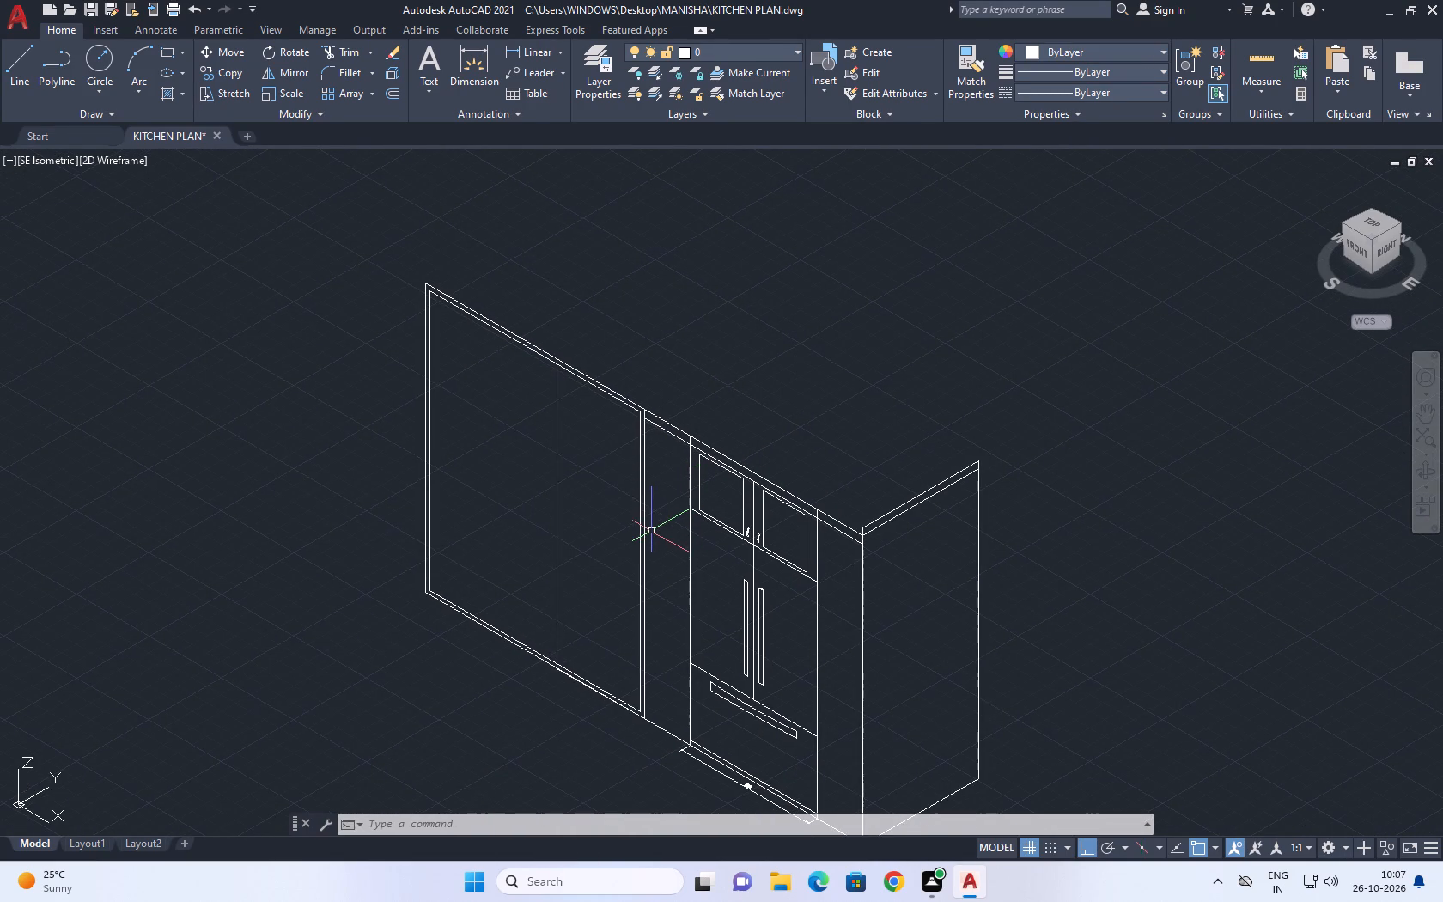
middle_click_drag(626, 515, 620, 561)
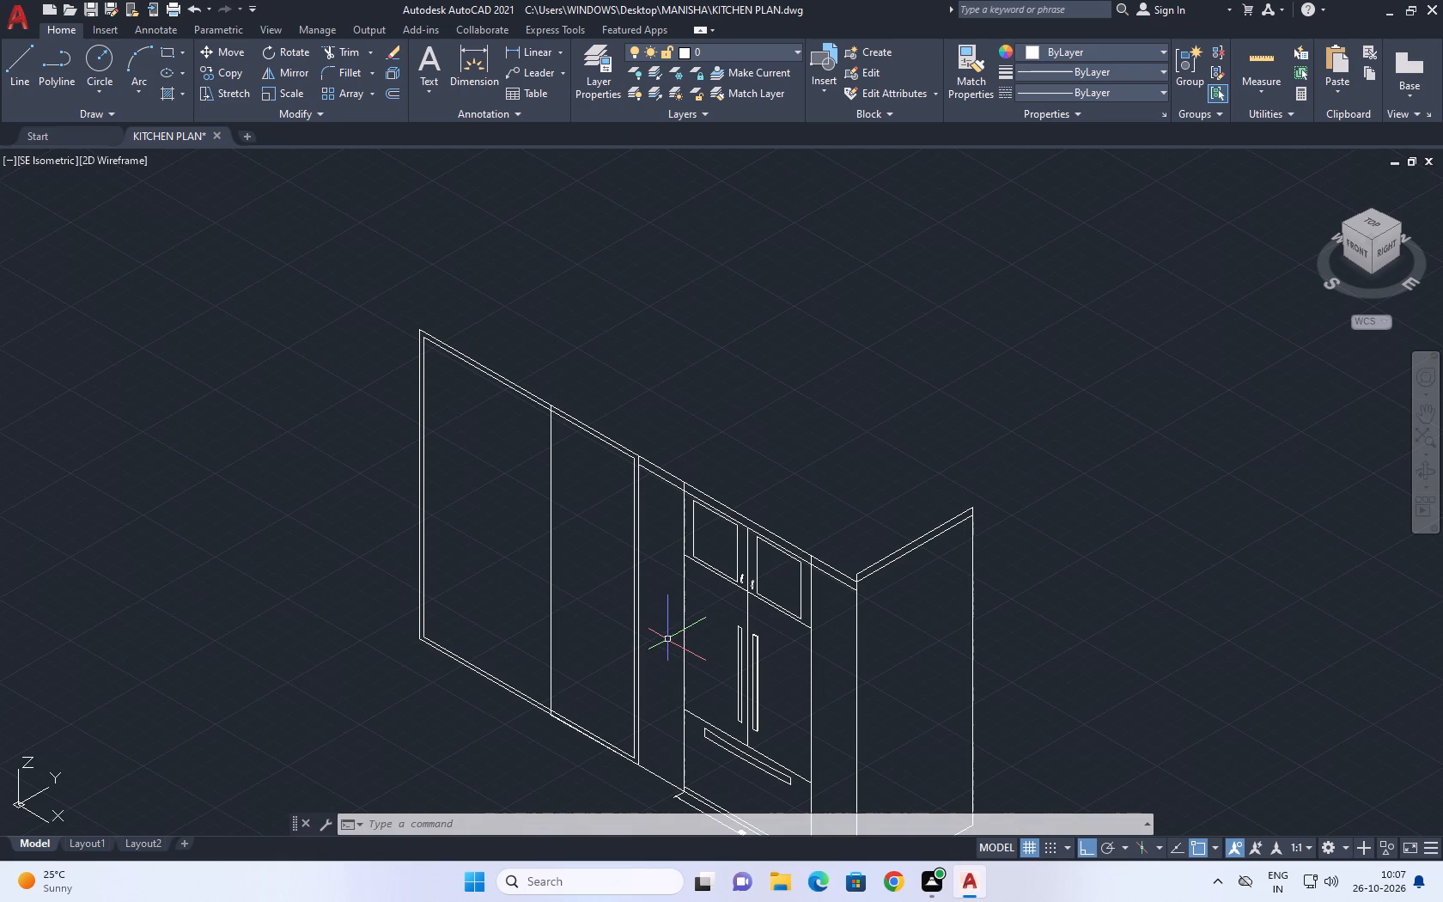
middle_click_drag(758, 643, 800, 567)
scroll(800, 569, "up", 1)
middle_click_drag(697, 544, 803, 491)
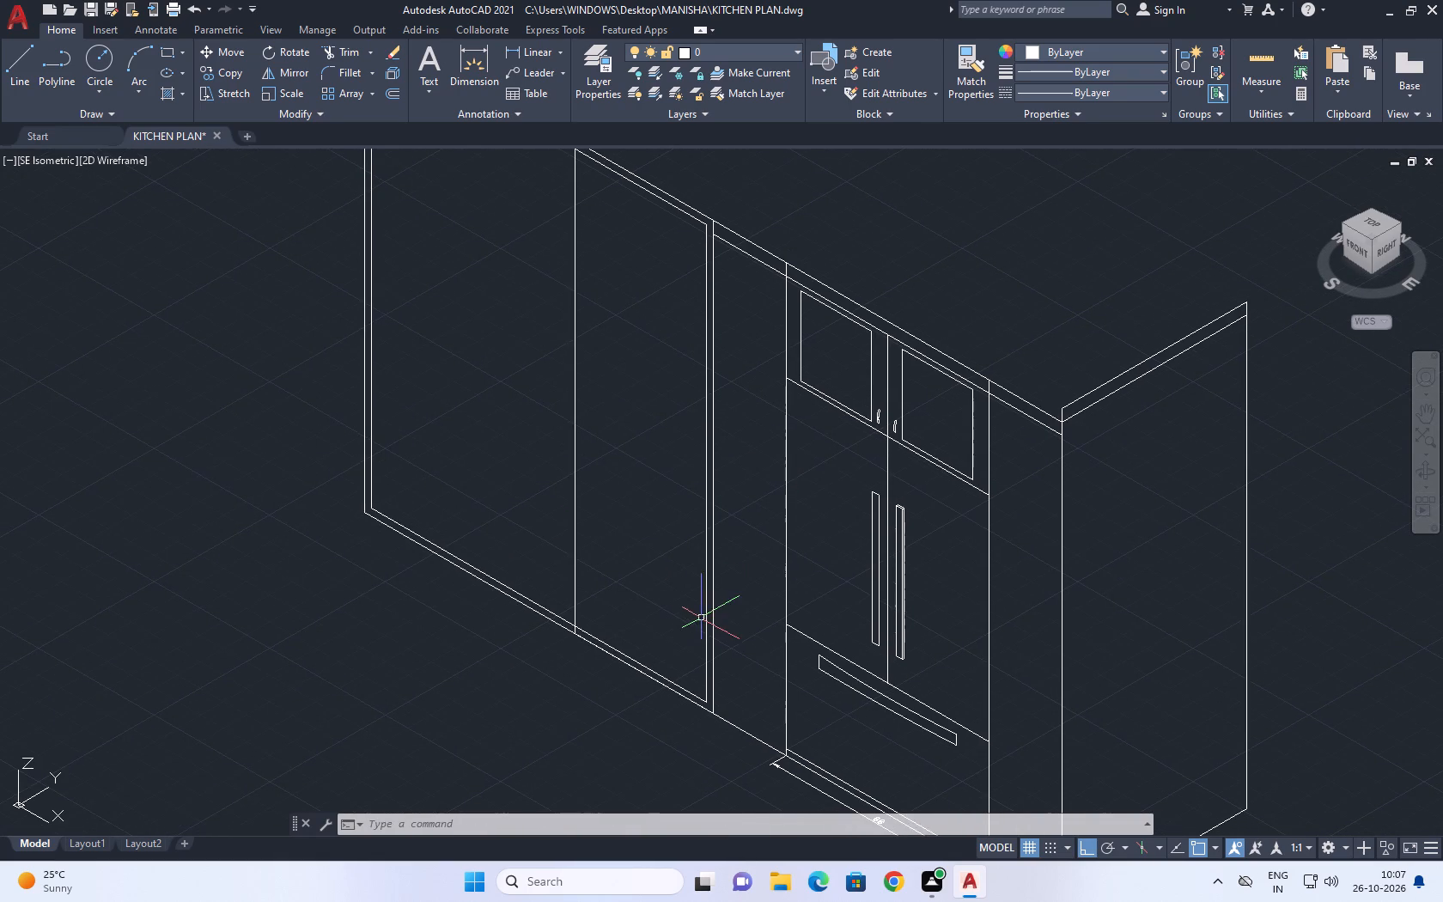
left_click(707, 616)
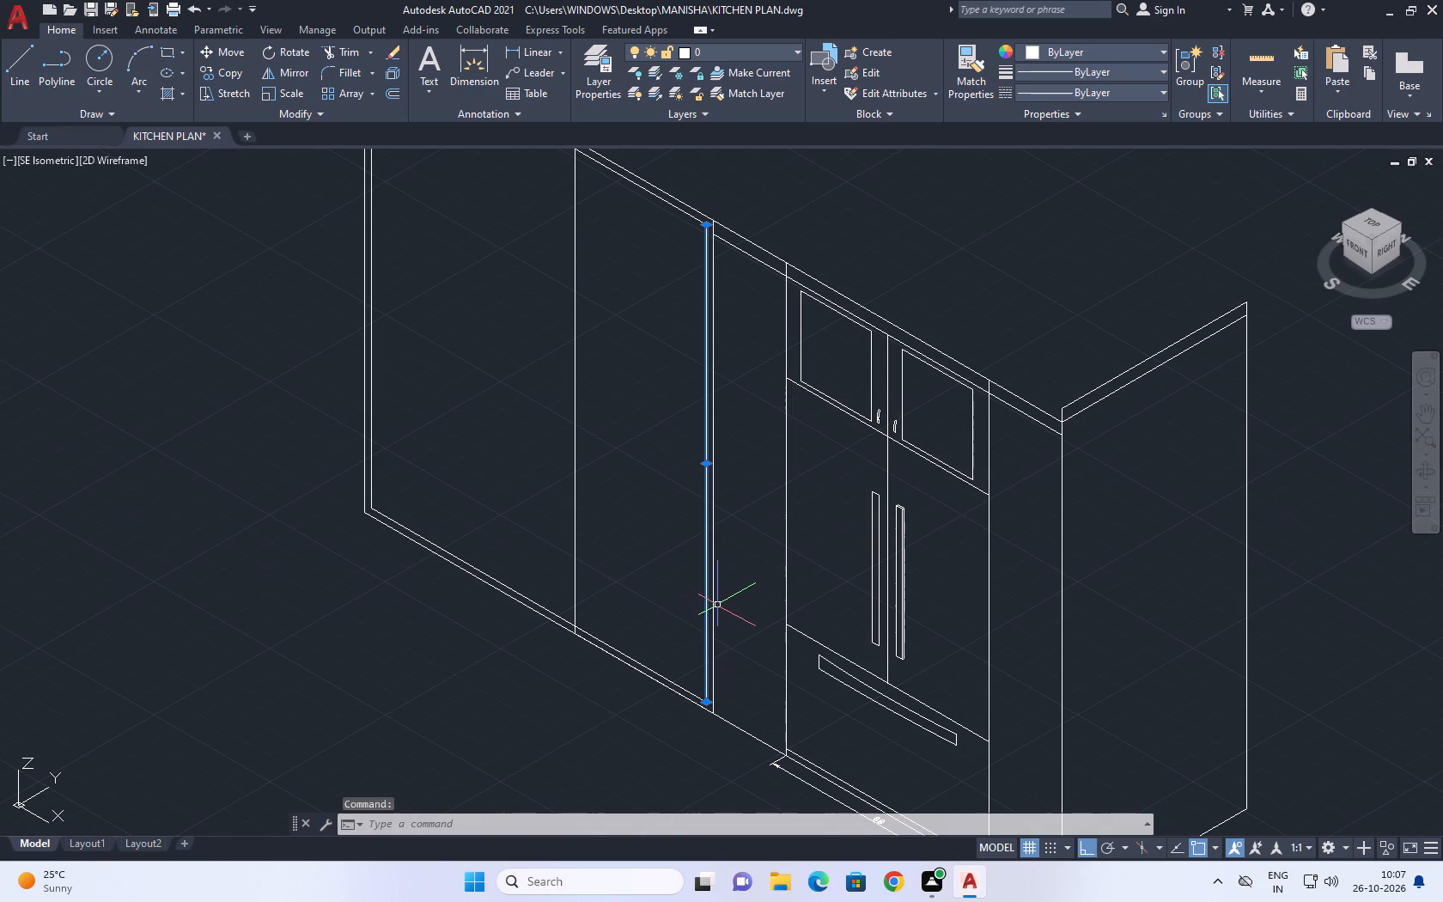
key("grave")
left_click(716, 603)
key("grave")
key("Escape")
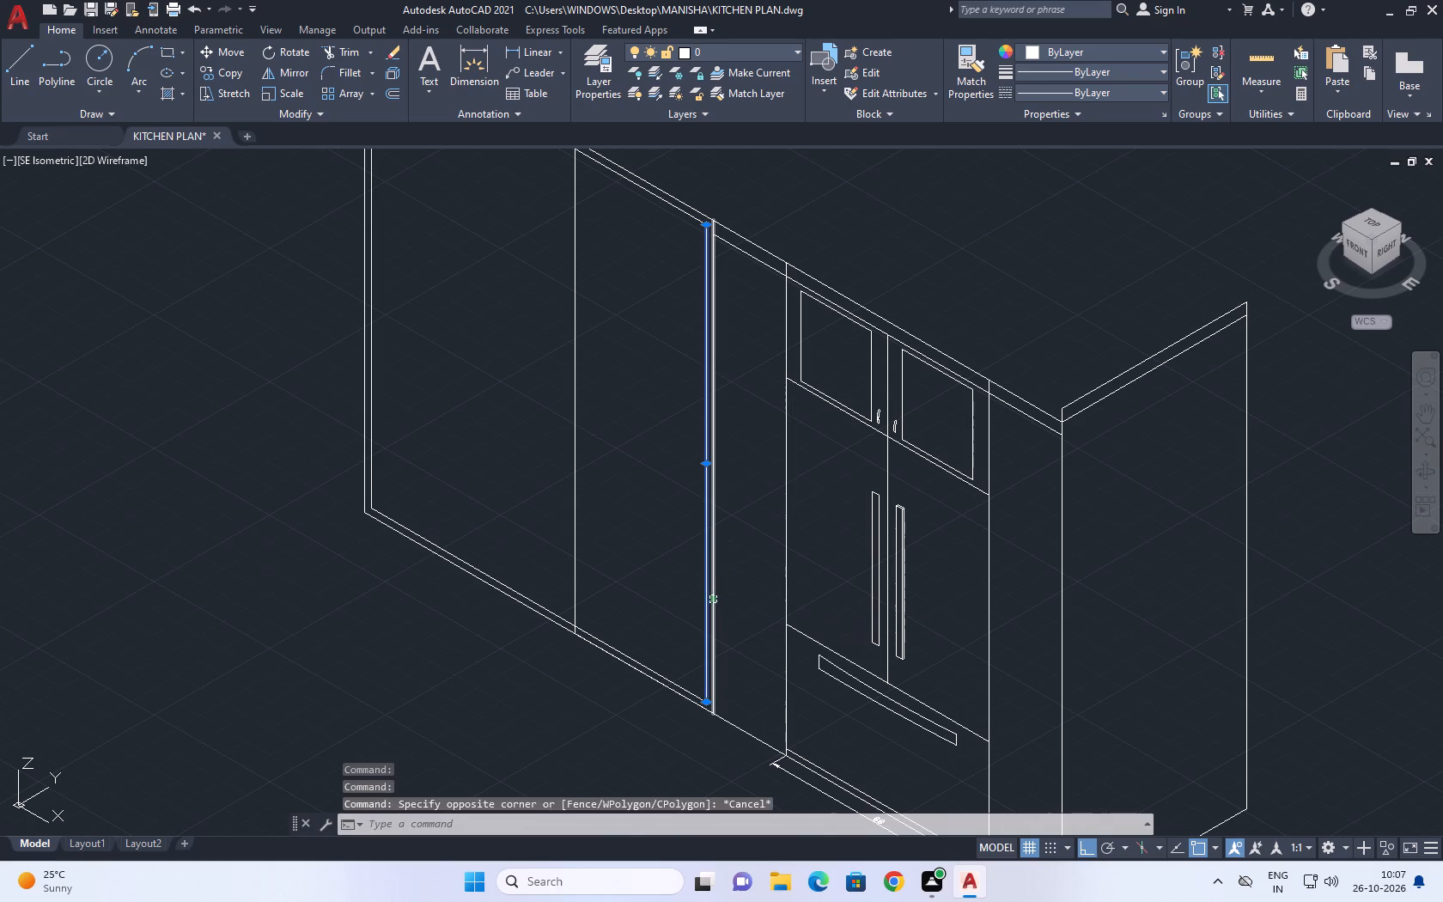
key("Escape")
Copy the adjoining panel's outer right vertical edge 60 leftward along the front from its bottom end.
left_click(714, 604)
key("c")
key("o")
key("space")
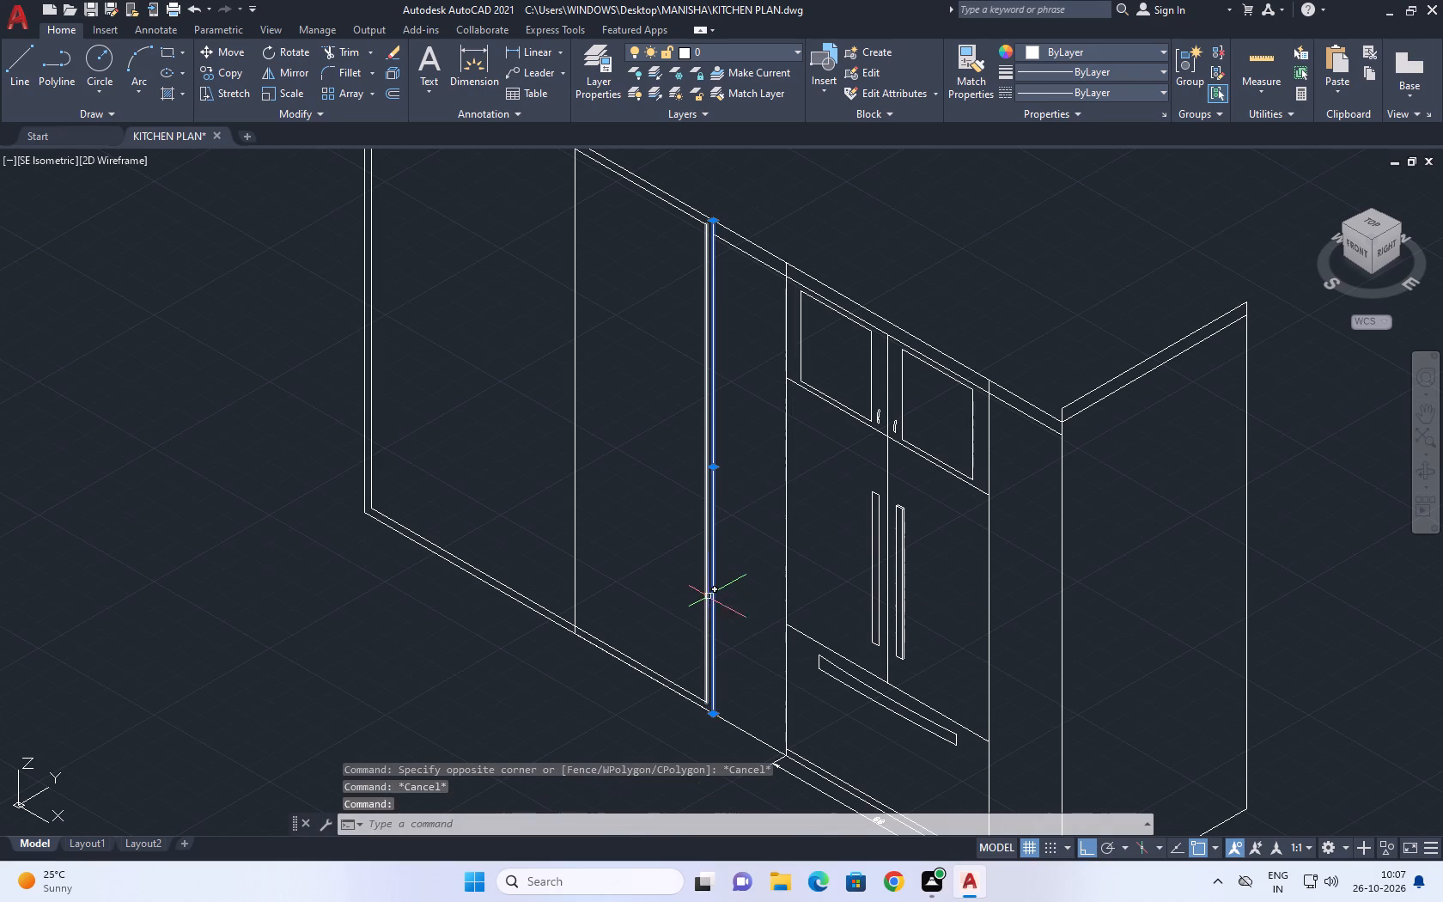
scroll(714, 703, "up", 3)
left_click(697, 750)
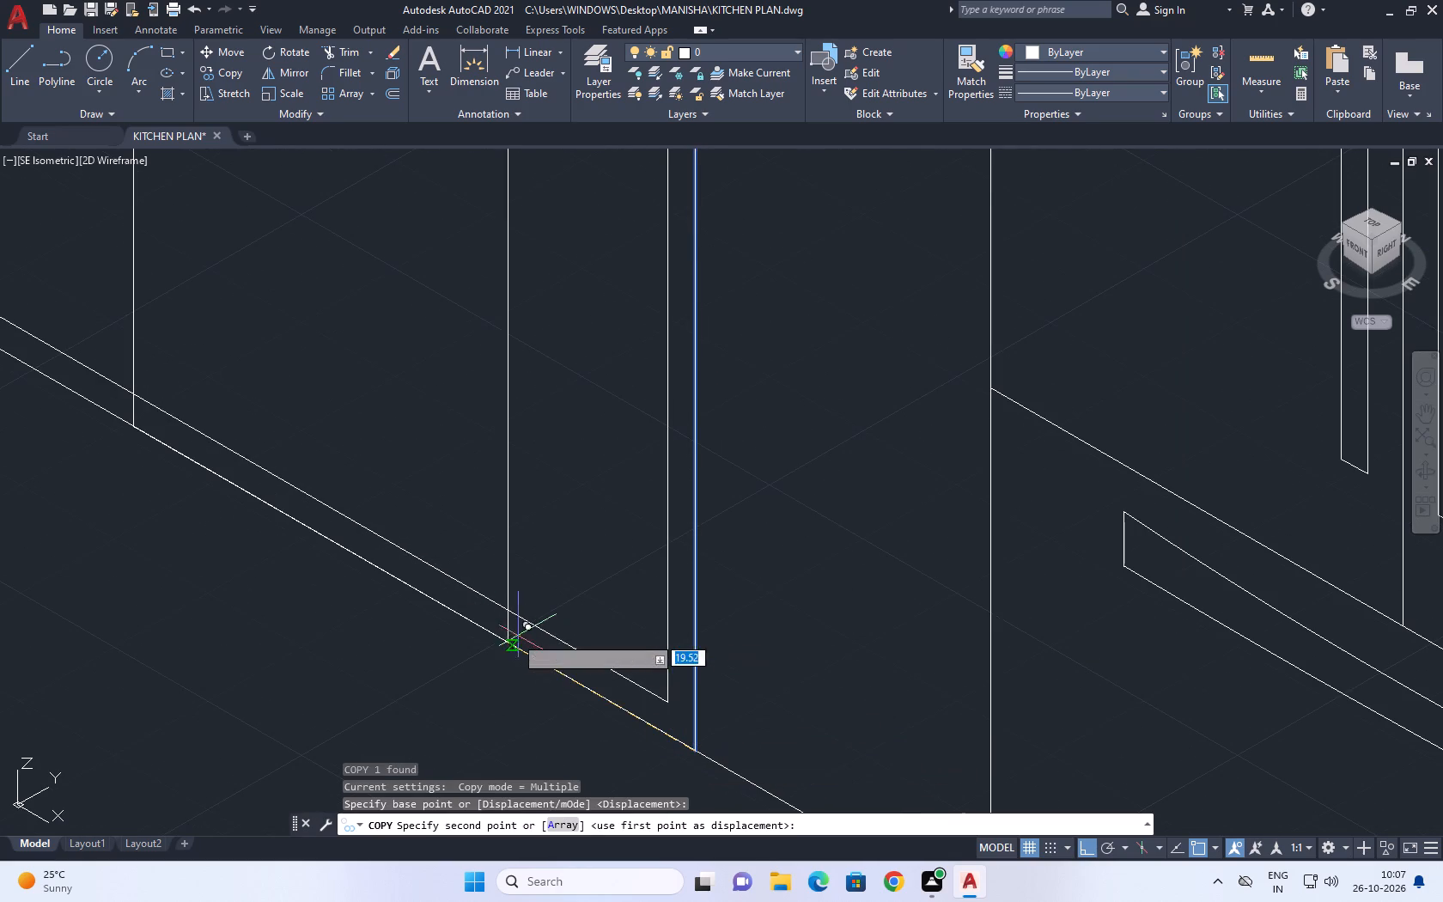
type("60")
key("Return")
scroll(520, 576, "down", 3)
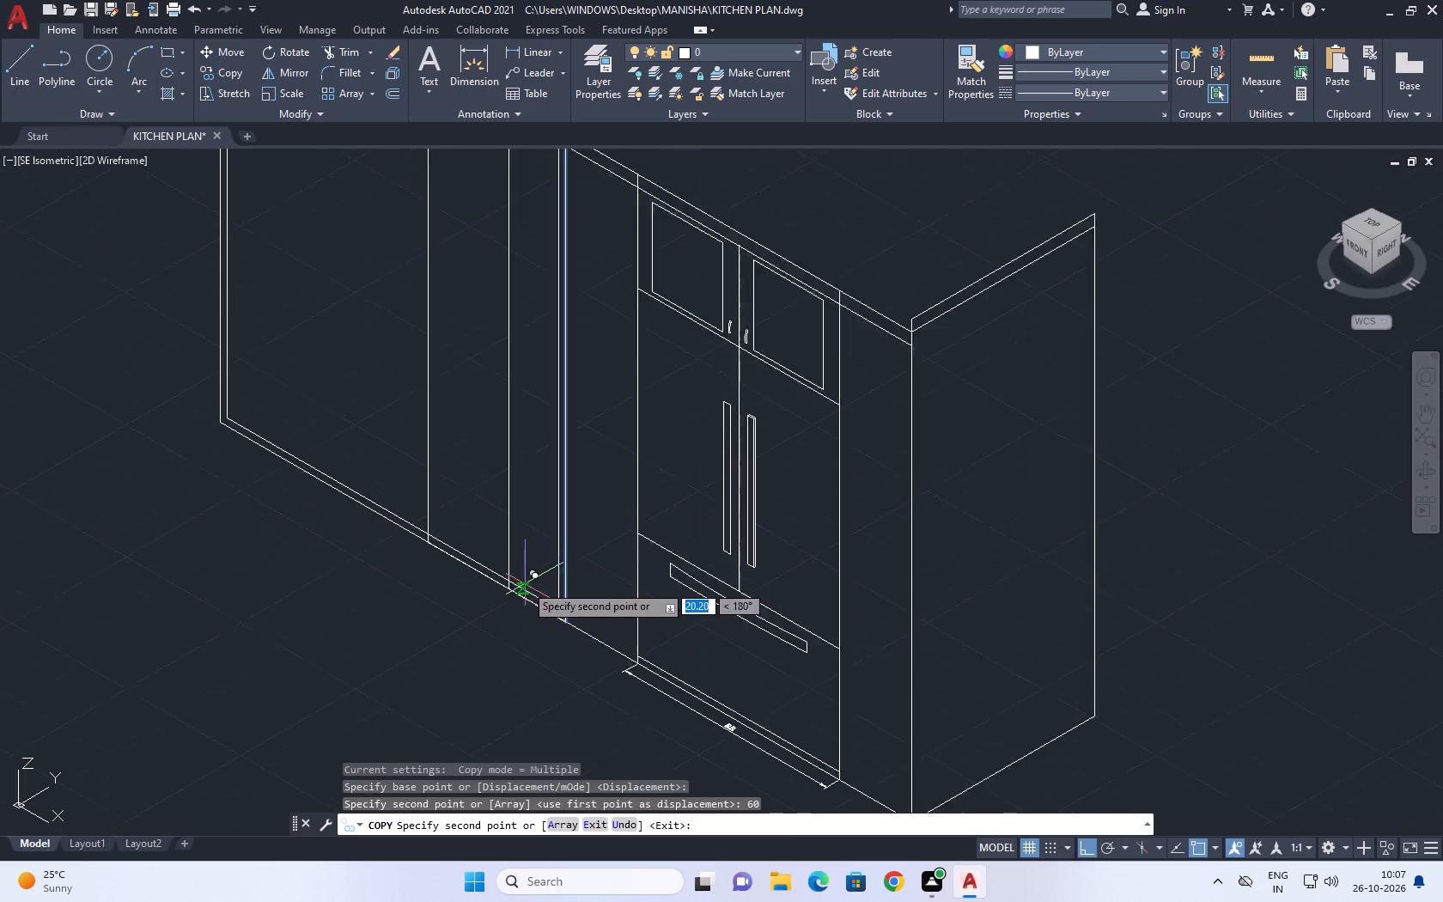
scroll(527, 584, "down", 1)
key("Escape")
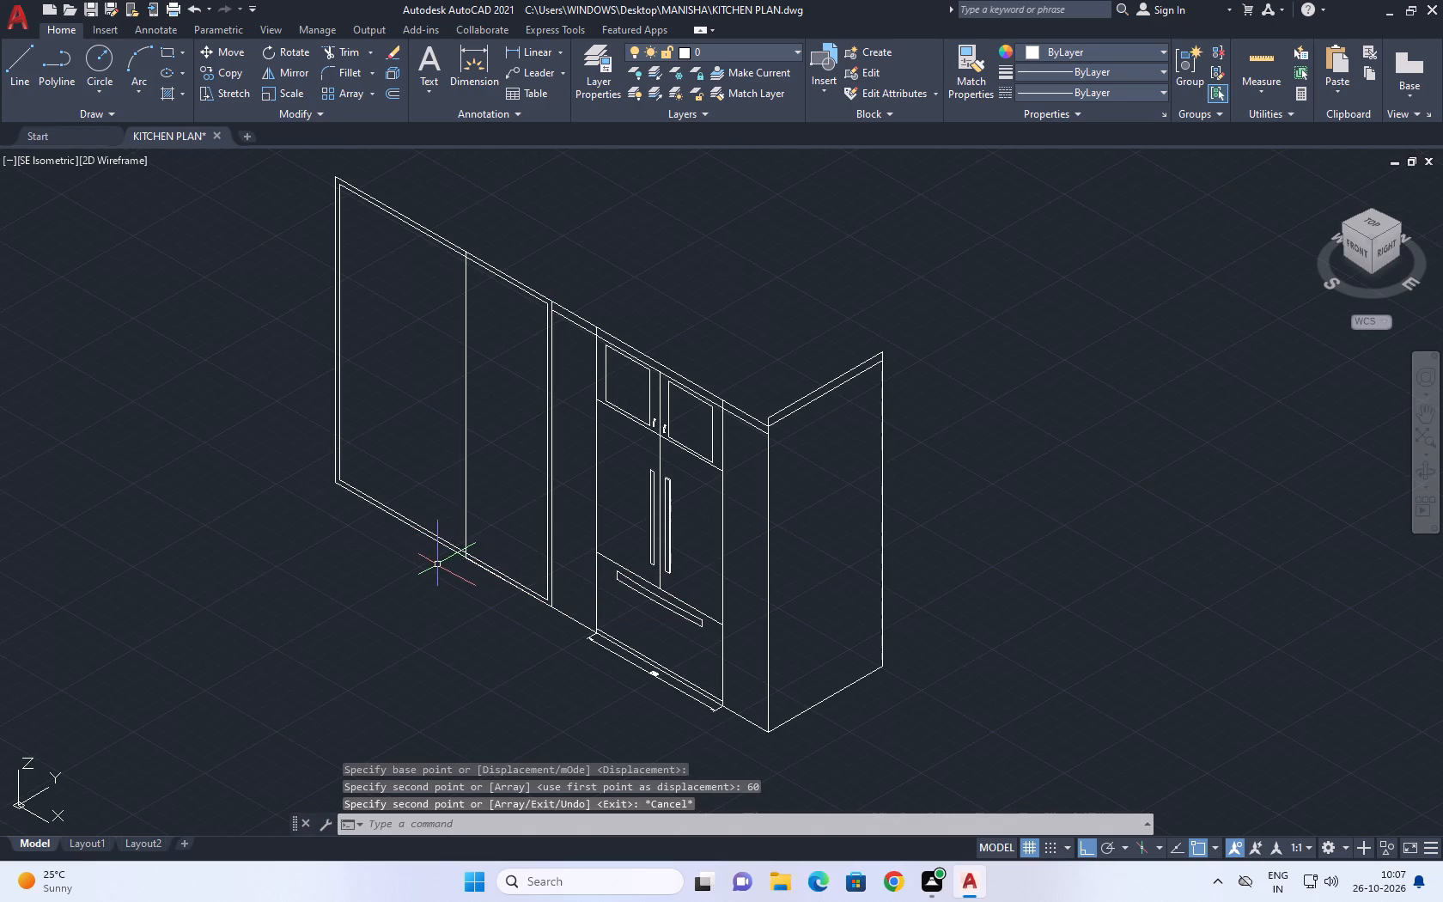
Check the spacing from the division line to the adjoining panel's outer right edge with a linear dimension, and erase that dimension.
left_click(544, 49)
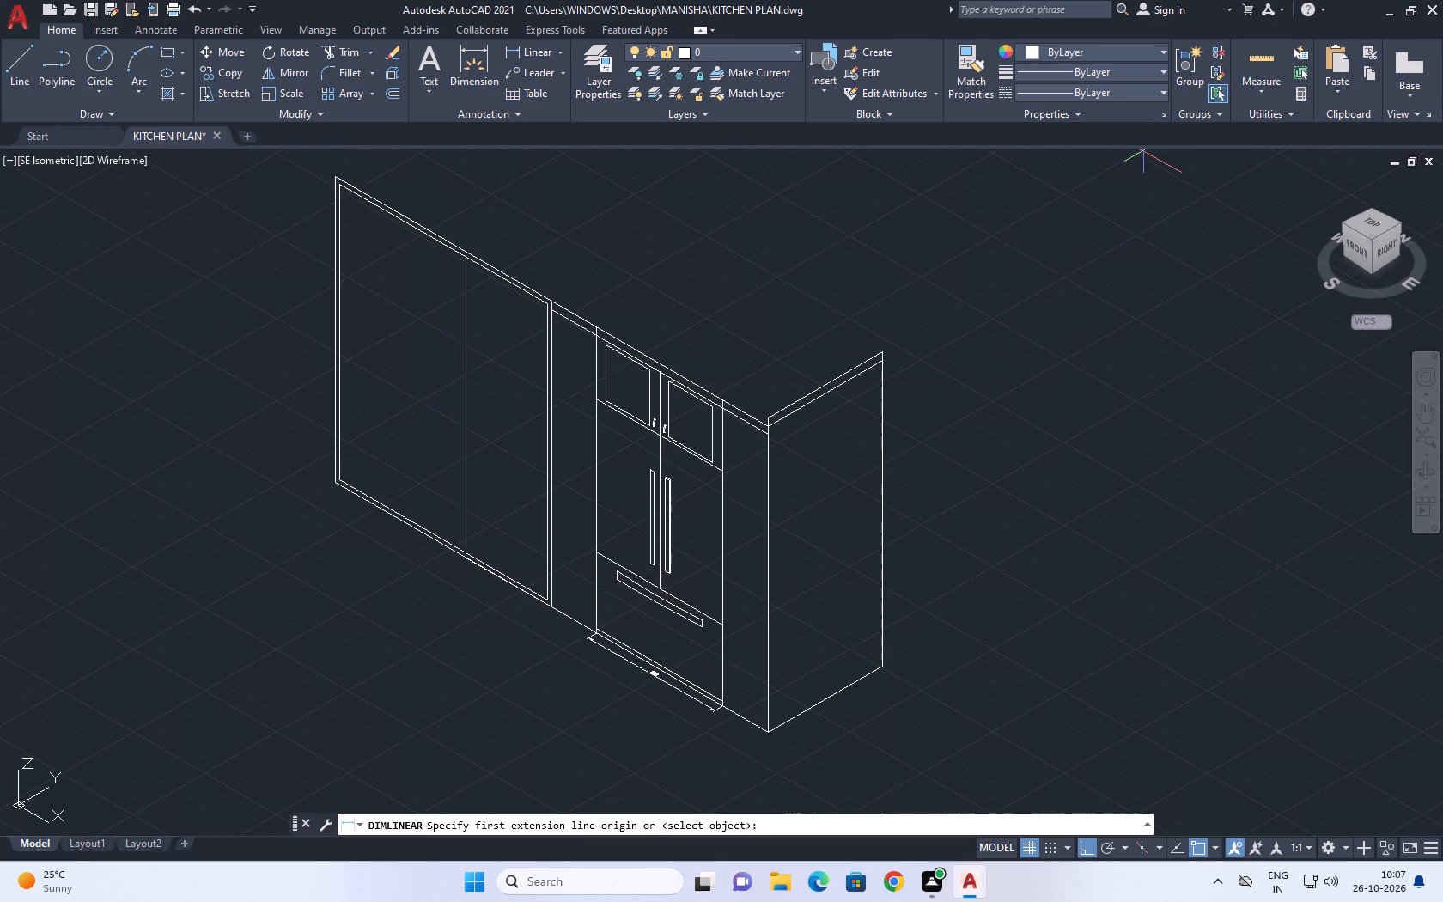
scroll(503, 587, "up", 3)
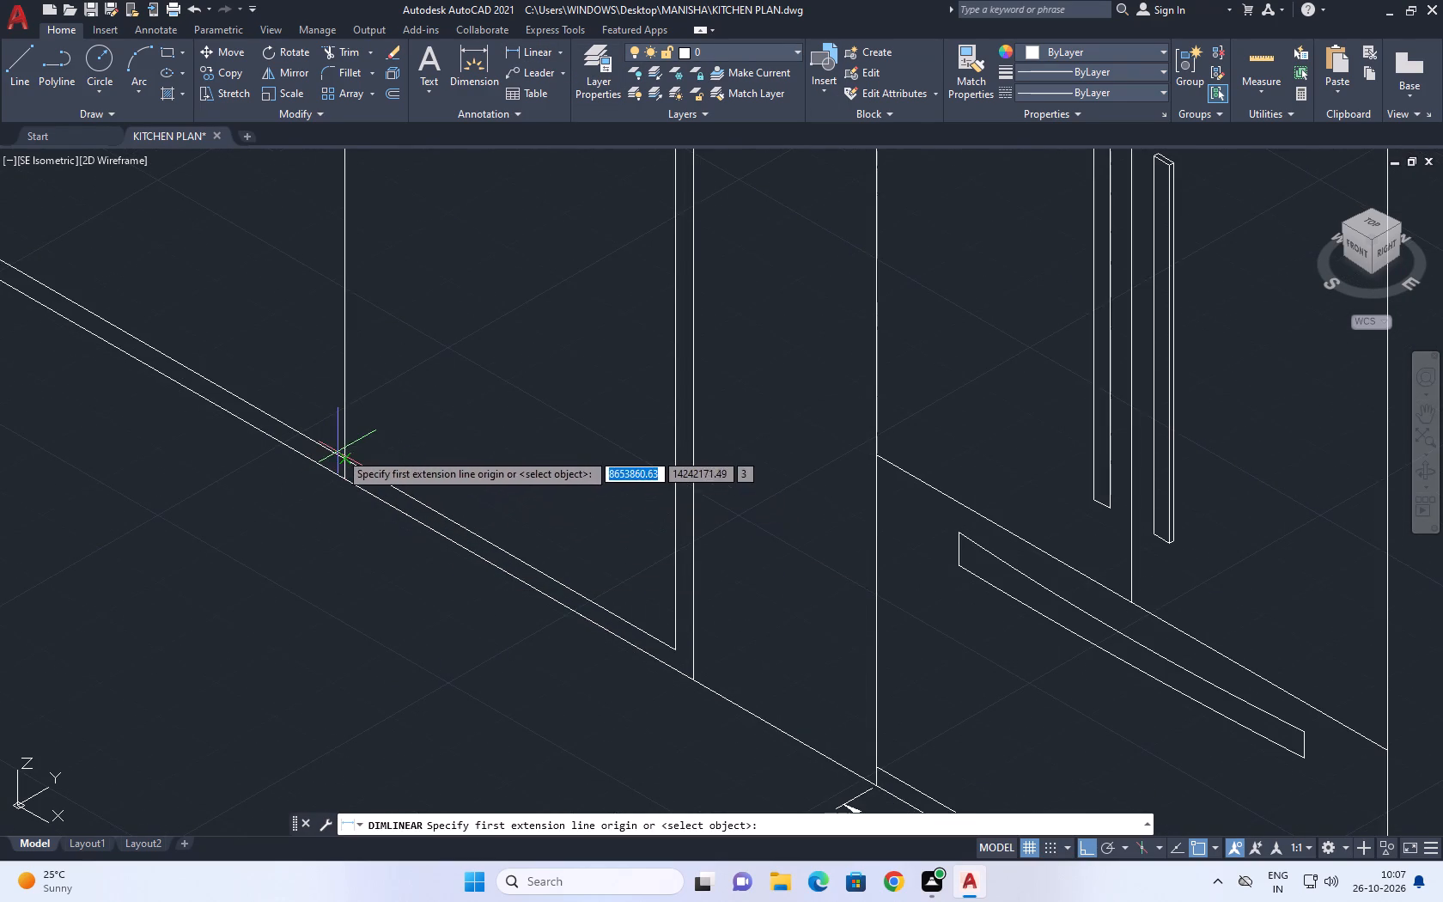
left_click(344, 460)
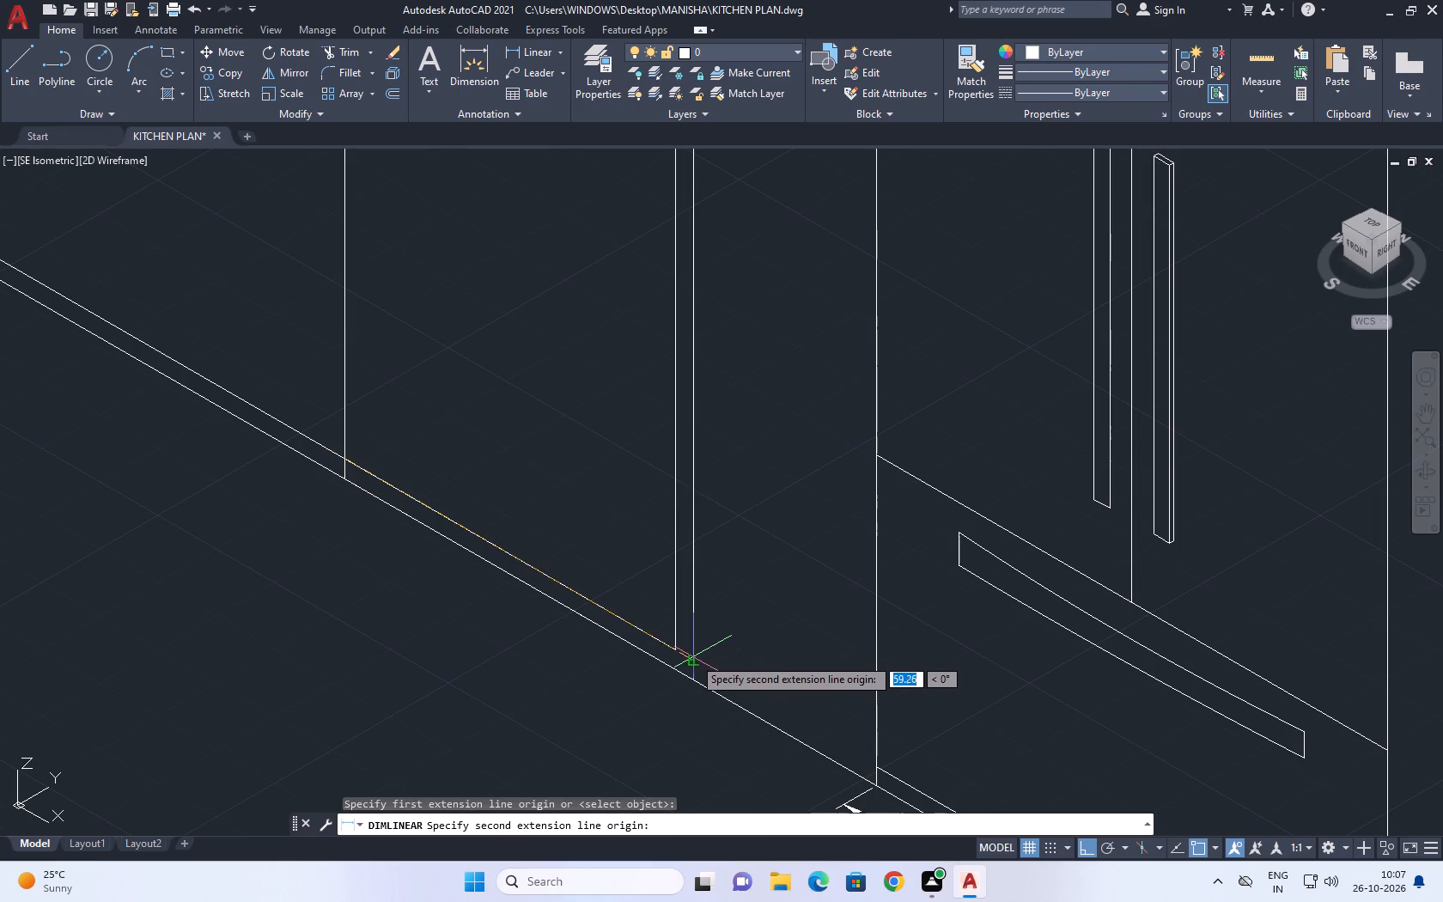
left_click(693, 660)
left_click(695, 628)
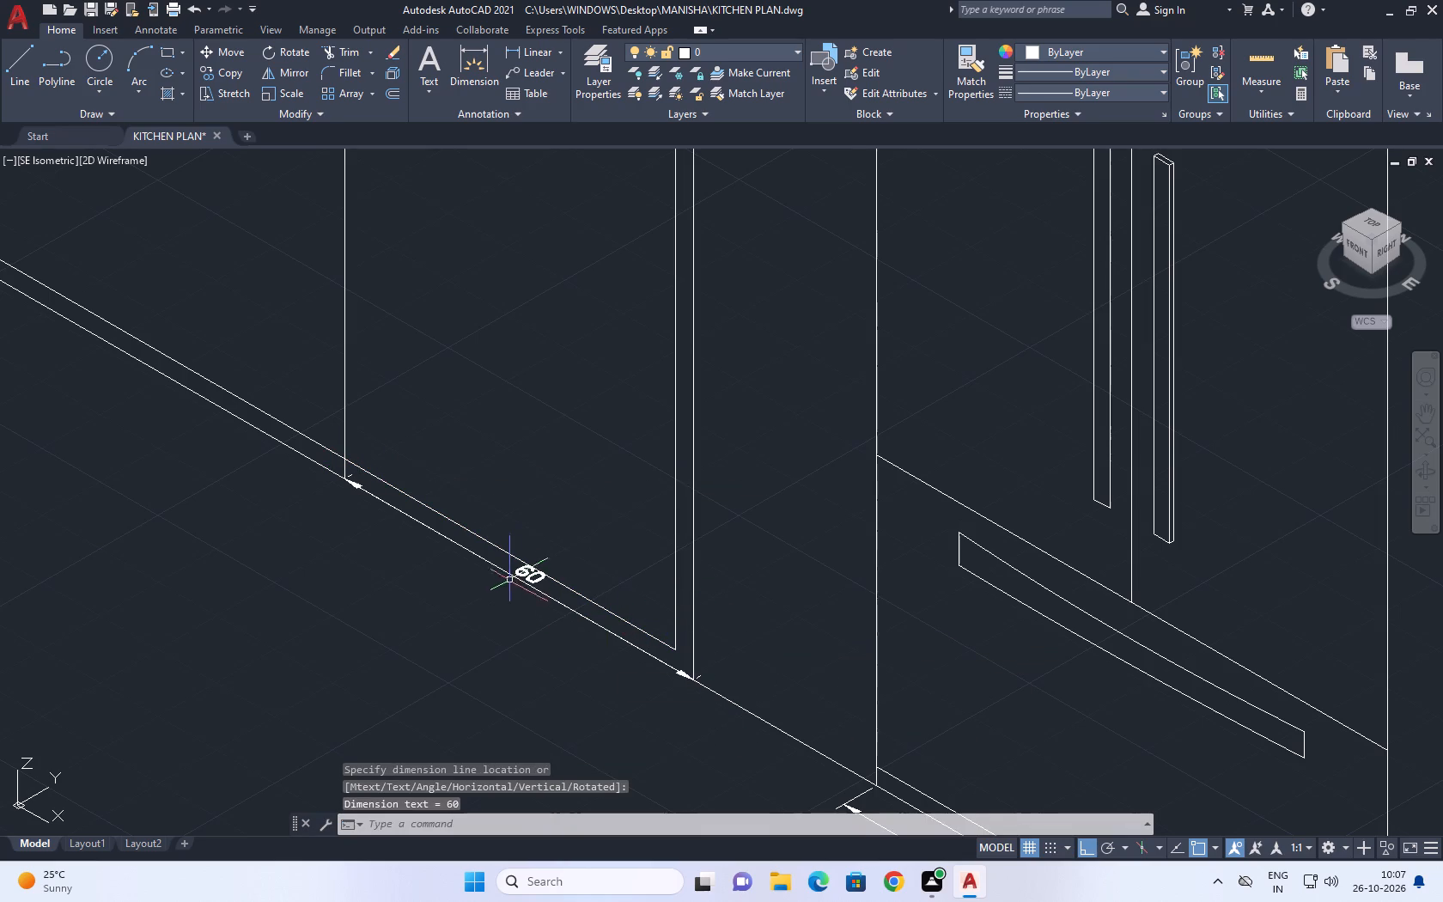
left_click(529, 577)
key("Delete")
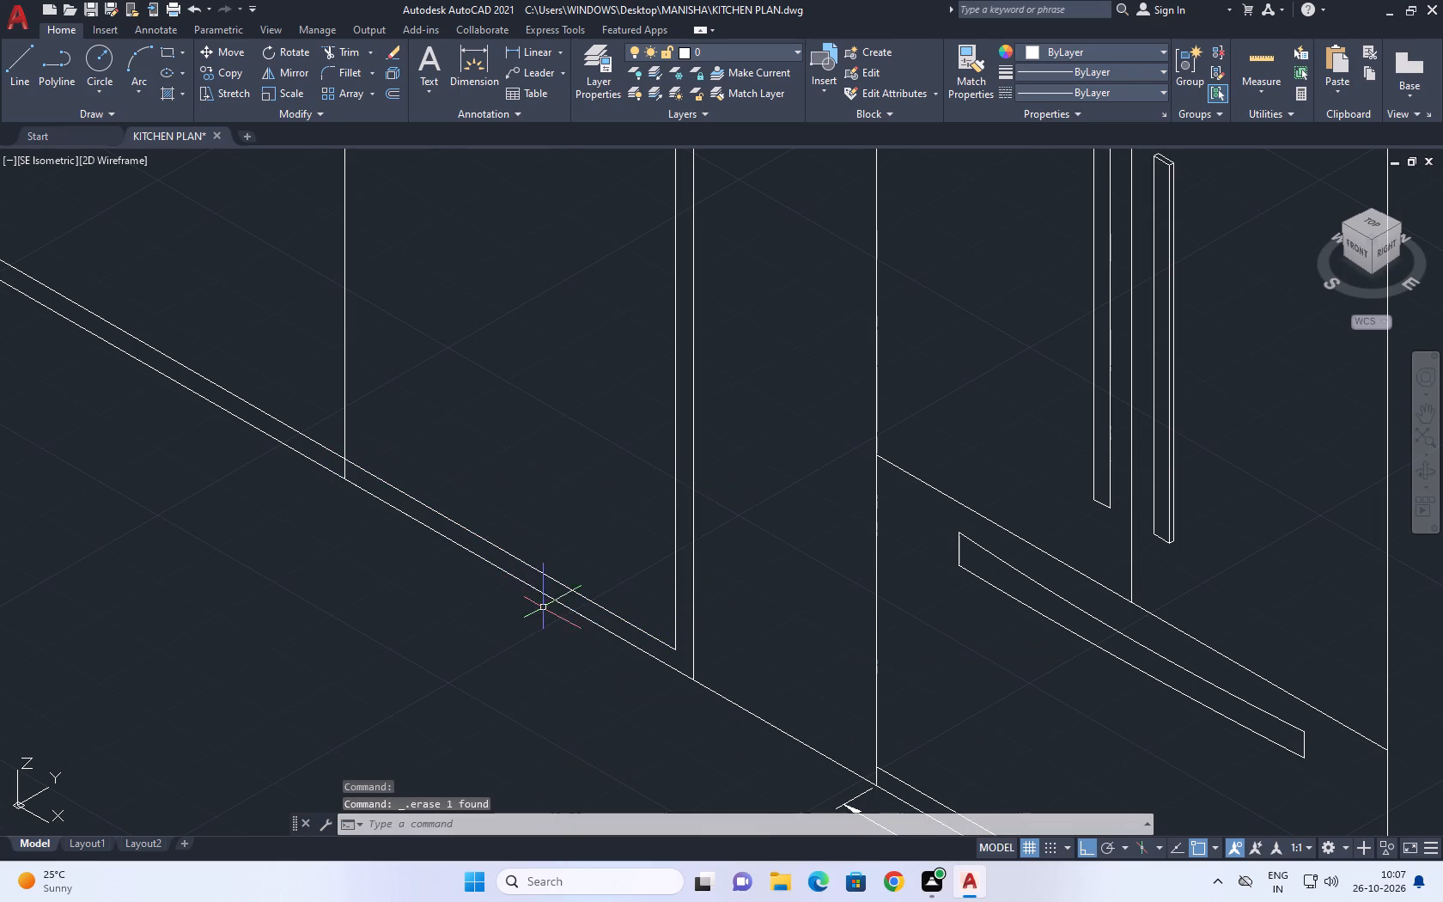
Delete the 60-long construction line lying on the adjoining panel's outer bottom edge.
middle_click_drag(549, 607, 660, 669)
scroll(703, 582, "down", 1)
scroll(821, 643, "down", 1)
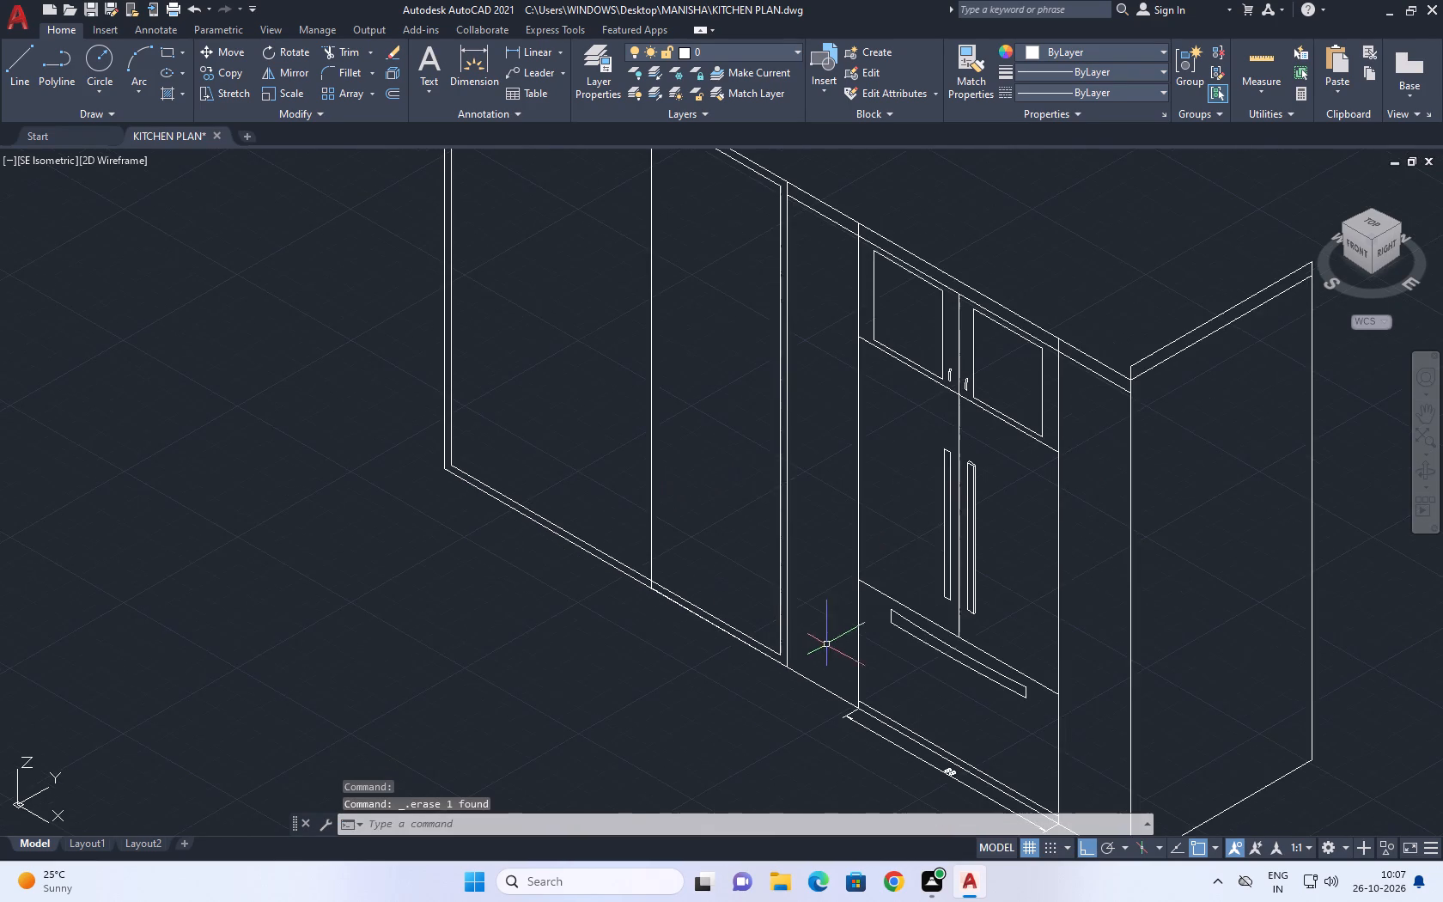
middle_click_drag(620, 466, 789, 638)
scroll(749, 597, "down", 1)
middle_click_drag(749, 597, 769, 597)
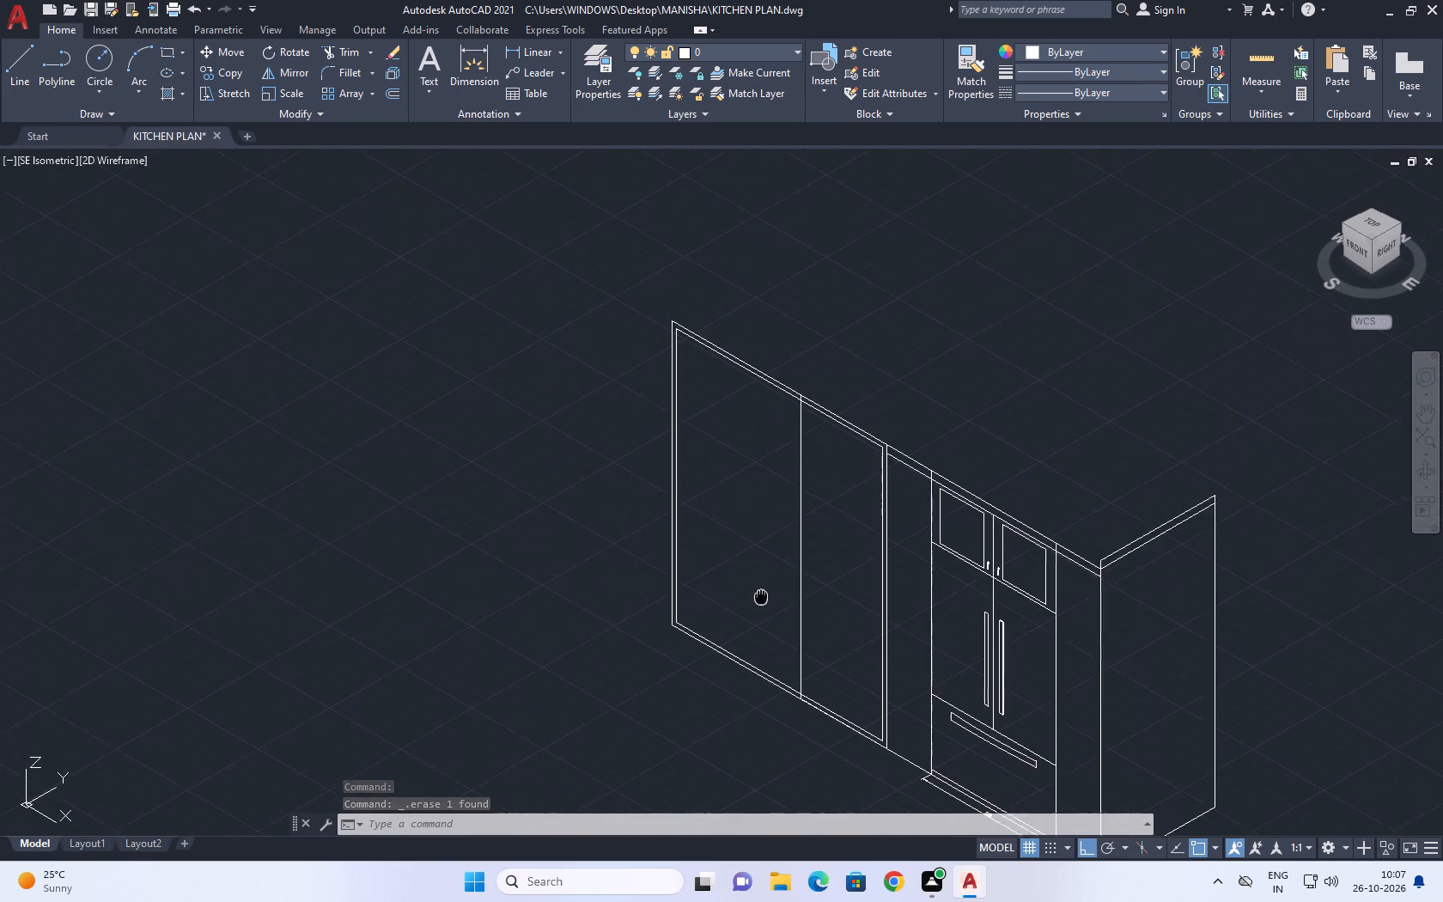
middle_click_drag(769, 597, 803, 598)
scroll(917, 742, "up", 2)
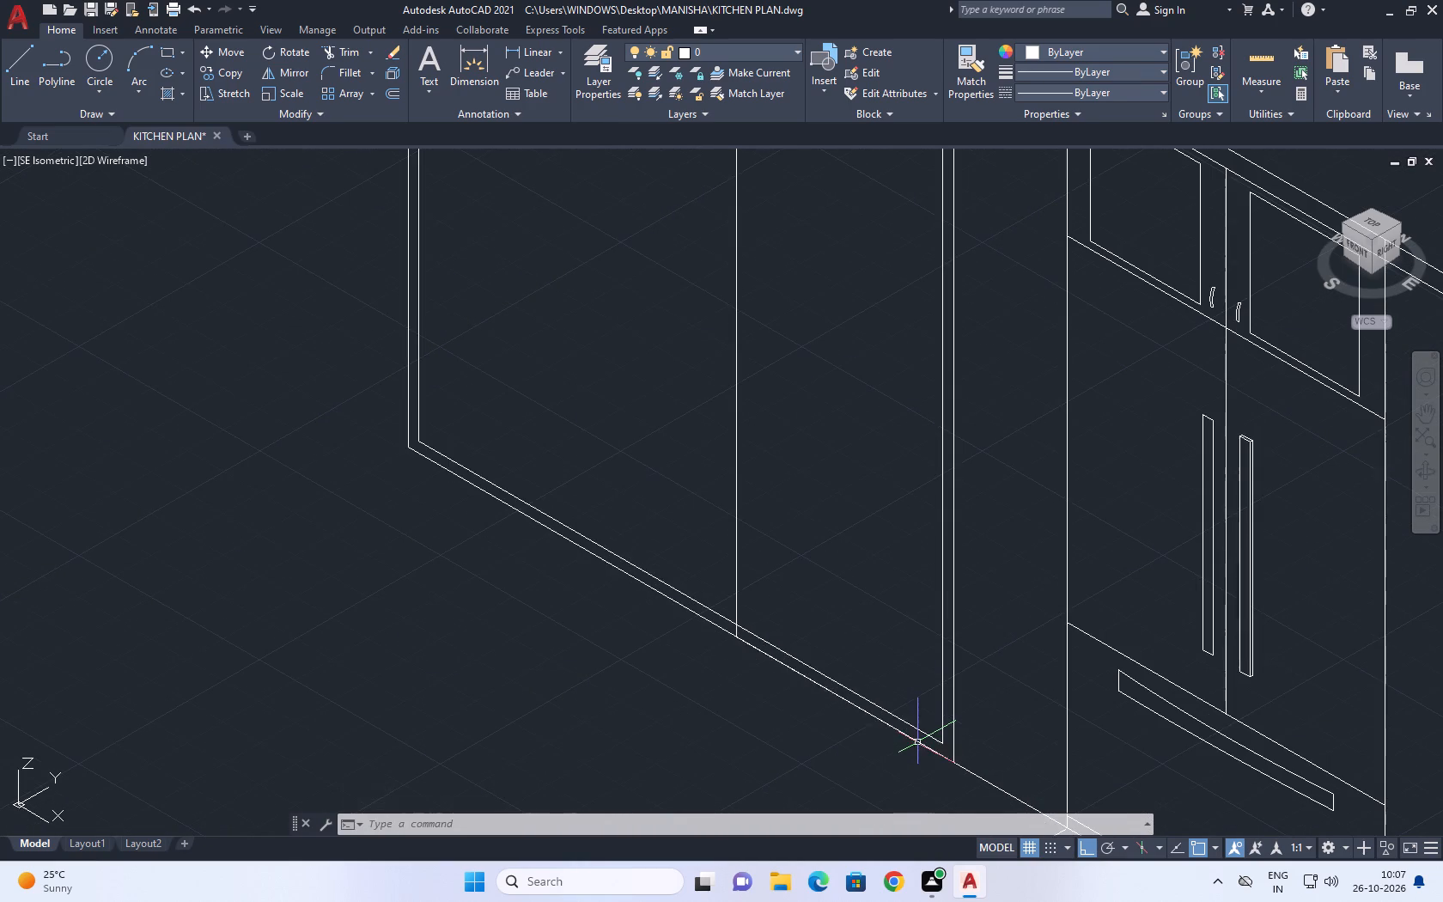
left_click(913, 727)
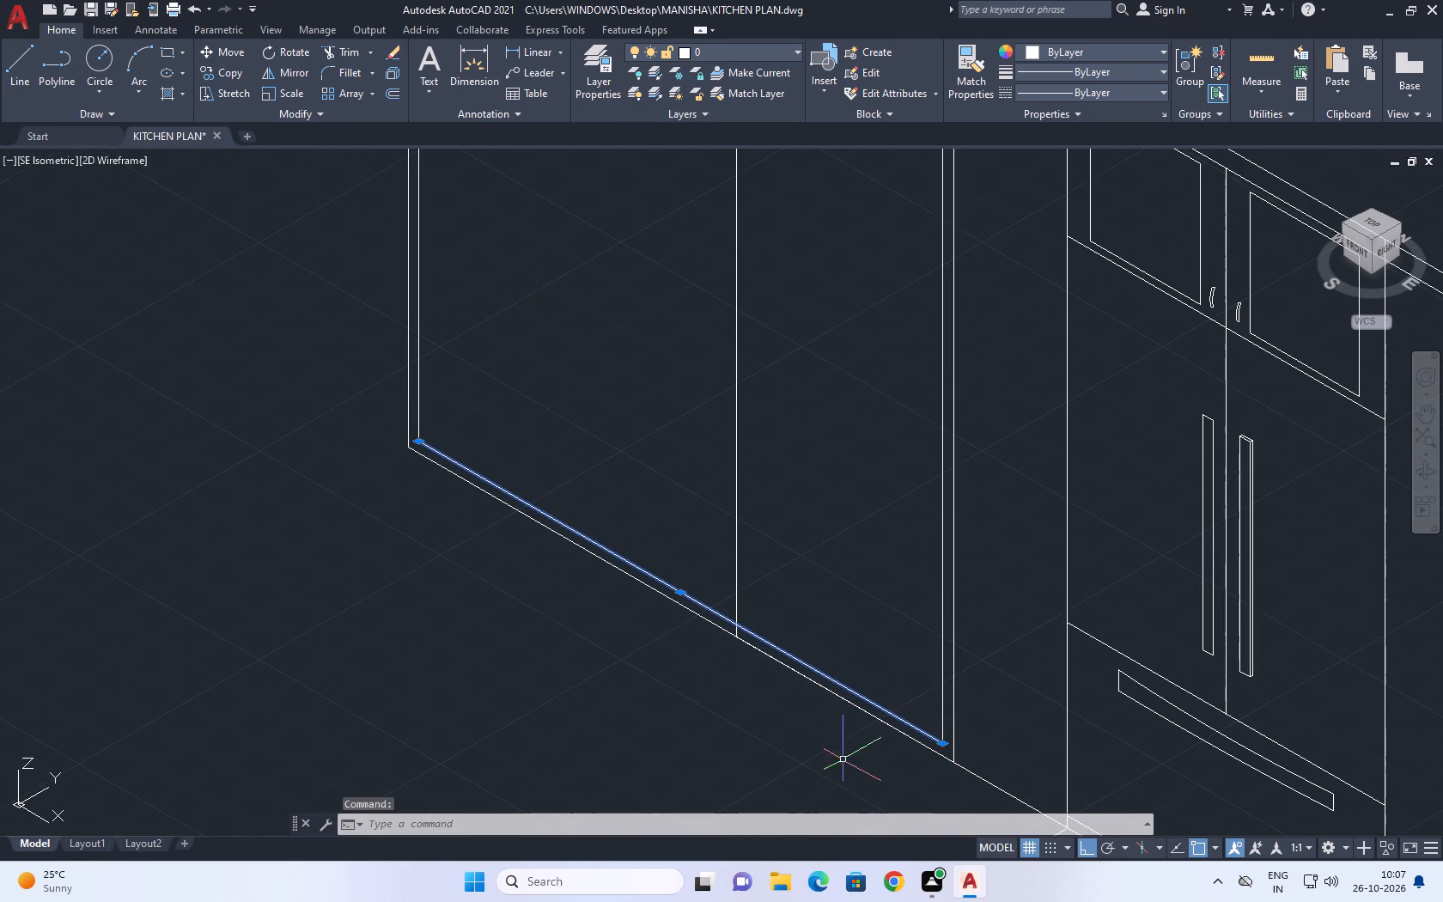
key("Escape")
left_click(795, 668)
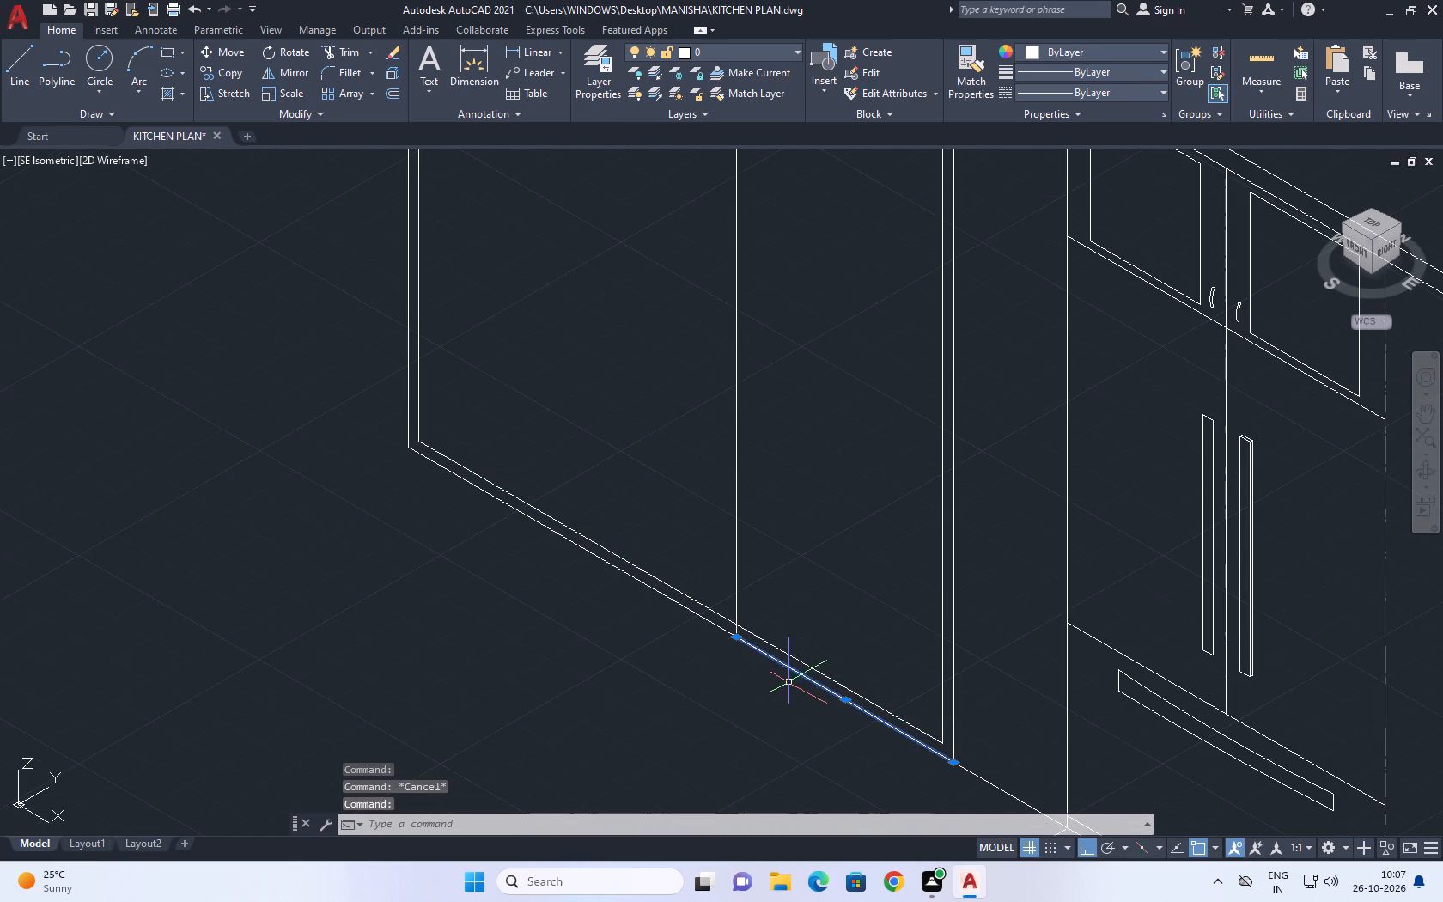
key("Delete")
Trim the adjoining panel's inner bottom line between the division line and the inner right vertical line.
middle_click_drag(843, 696, 776, 689)
key("l")
key("space")
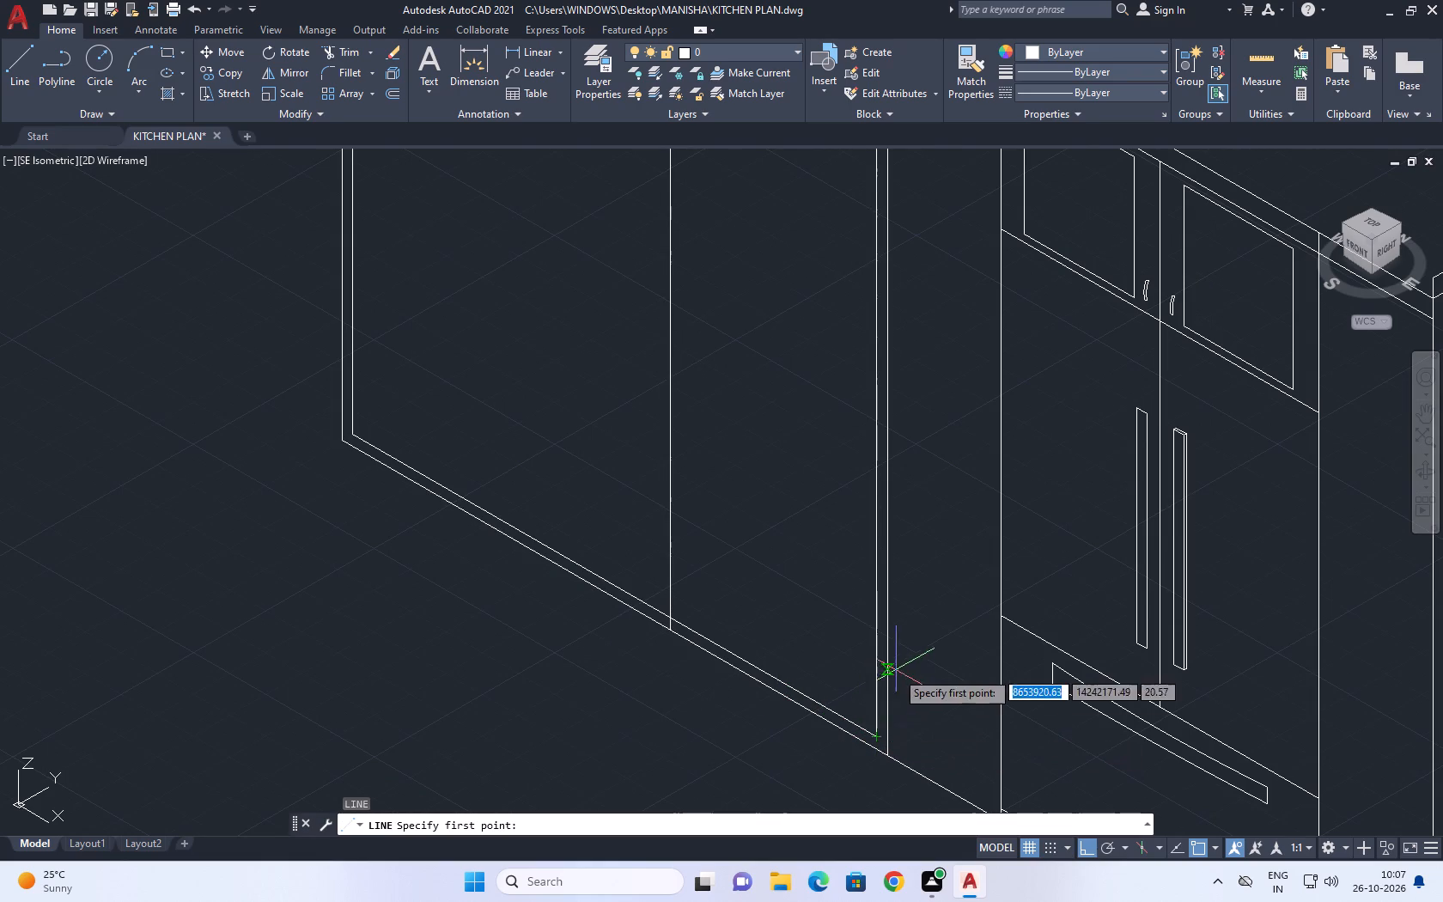
key("Escape")
key("t")
key("r")
key("space")
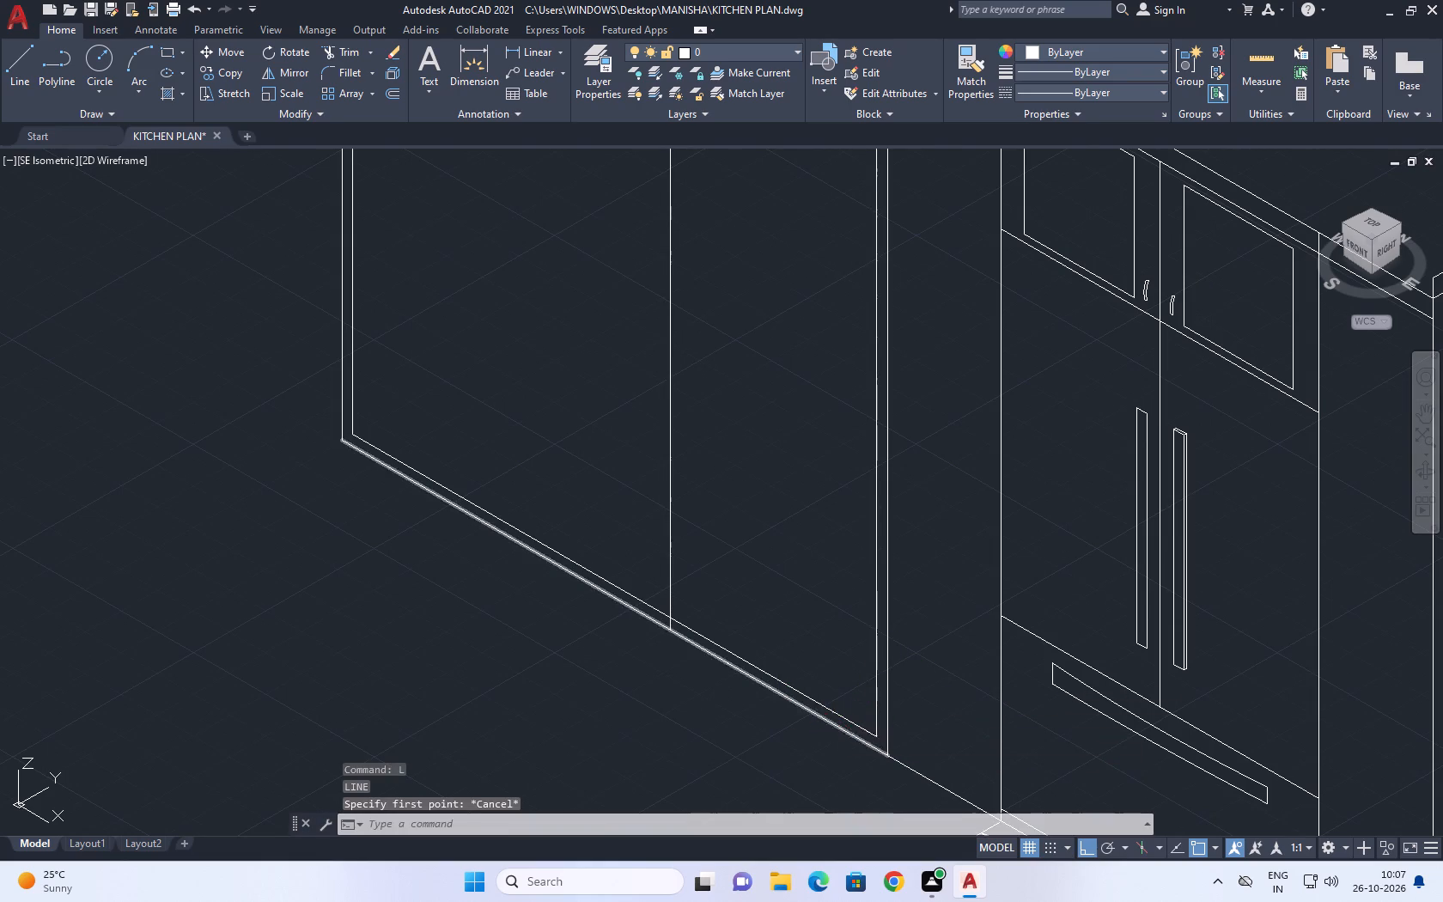
left_click(831, 711)
key("Escape")
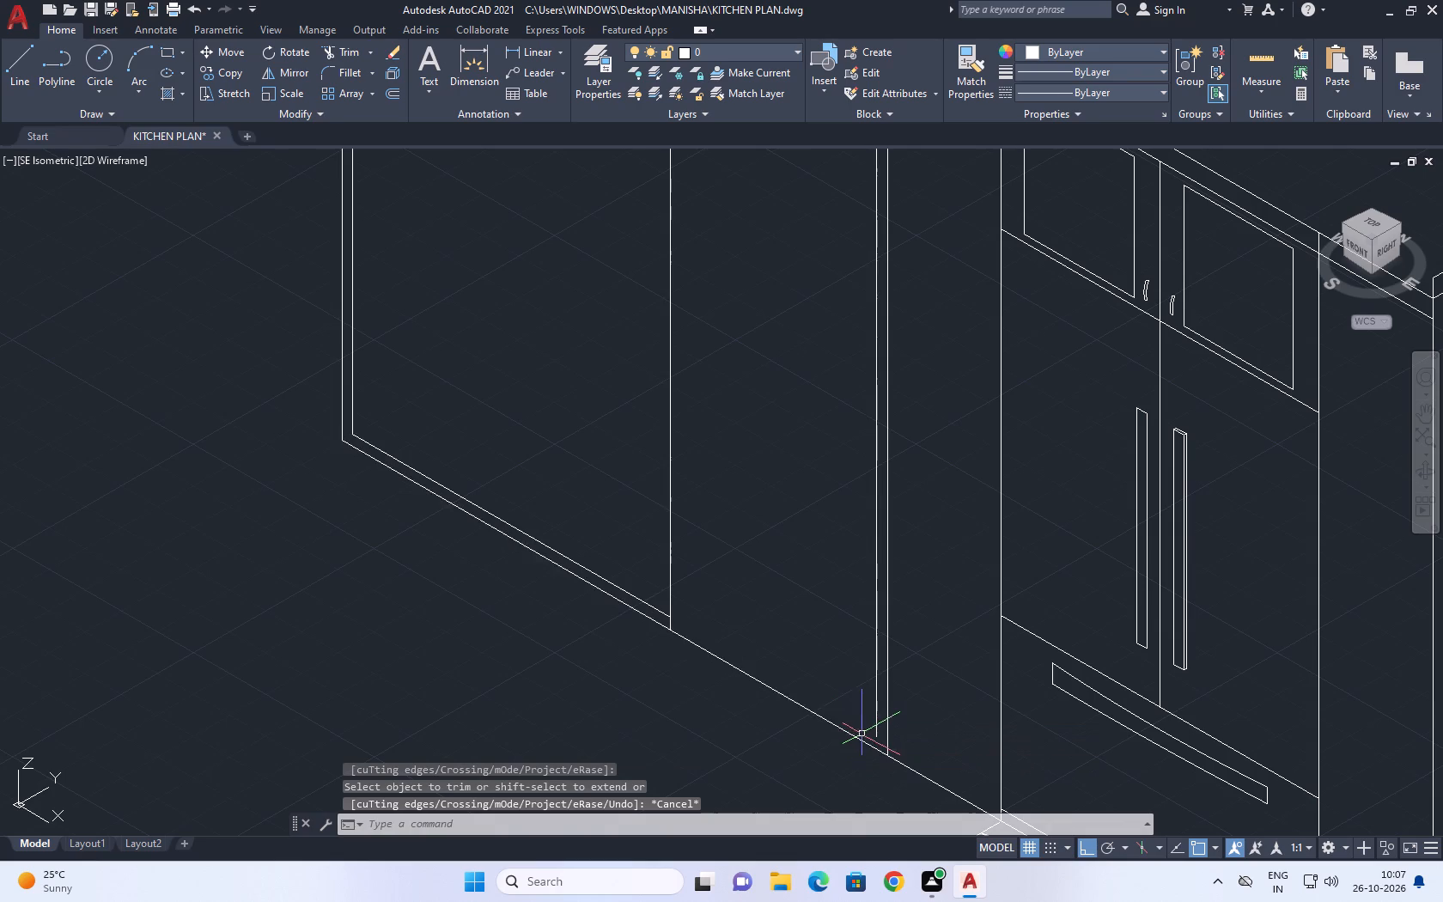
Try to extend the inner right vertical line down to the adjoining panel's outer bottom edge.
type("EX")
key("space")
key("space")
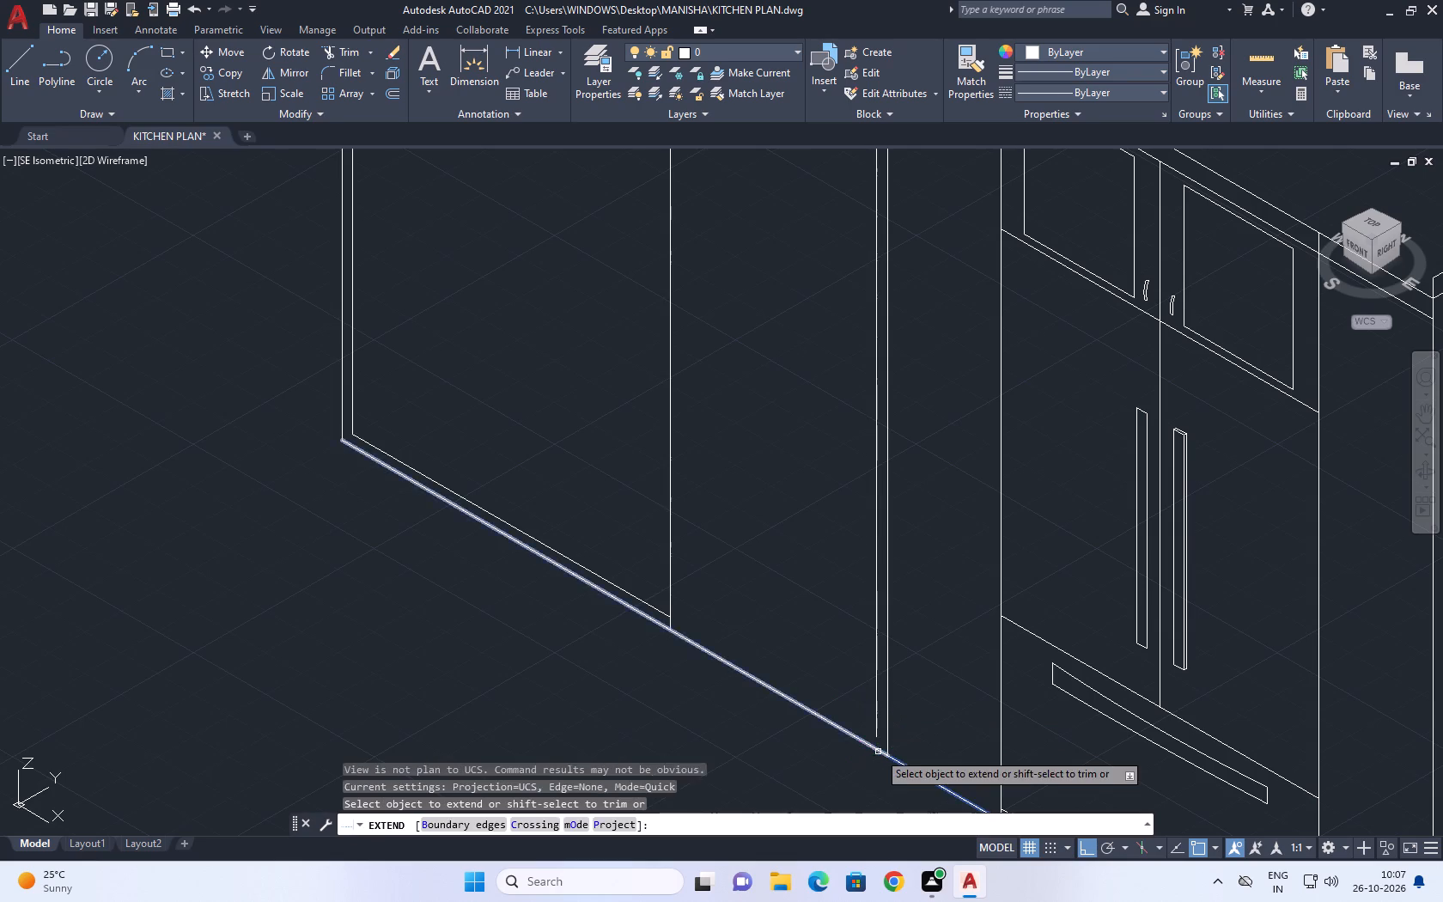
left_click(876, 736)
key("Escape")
Stretch the inner right vertical line's lower end down to the adjoining panel's outer bottom edge, and deselect it.
middle_click_drag(875, 739, 858, 636)
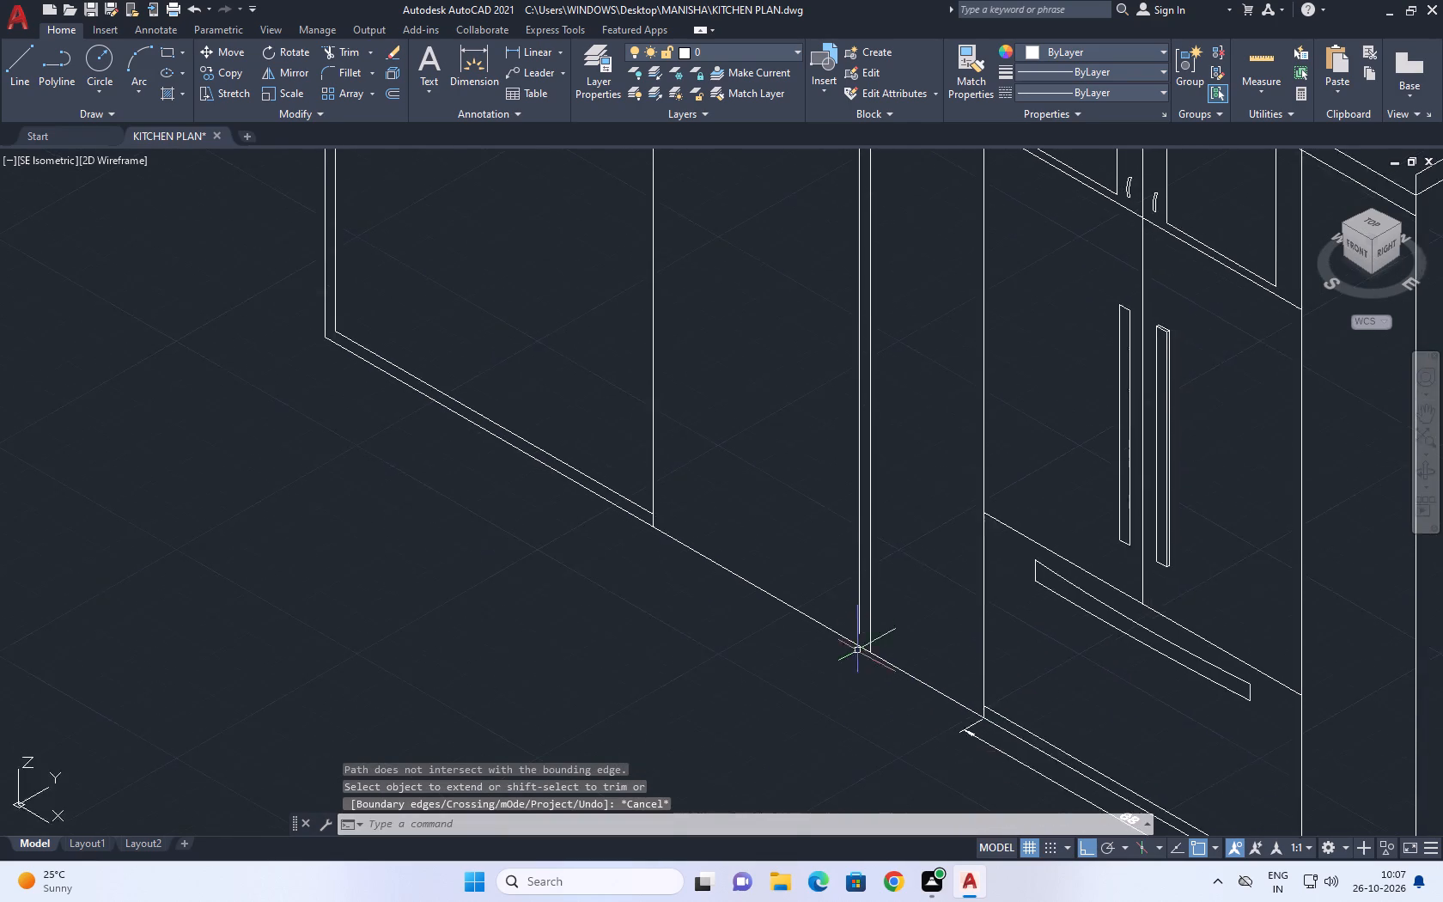
scroll(857, 650, "up", 2)
left_click_drag(874, 621, 860, 600)
left_click(837, 549)
left_click(861, 613)
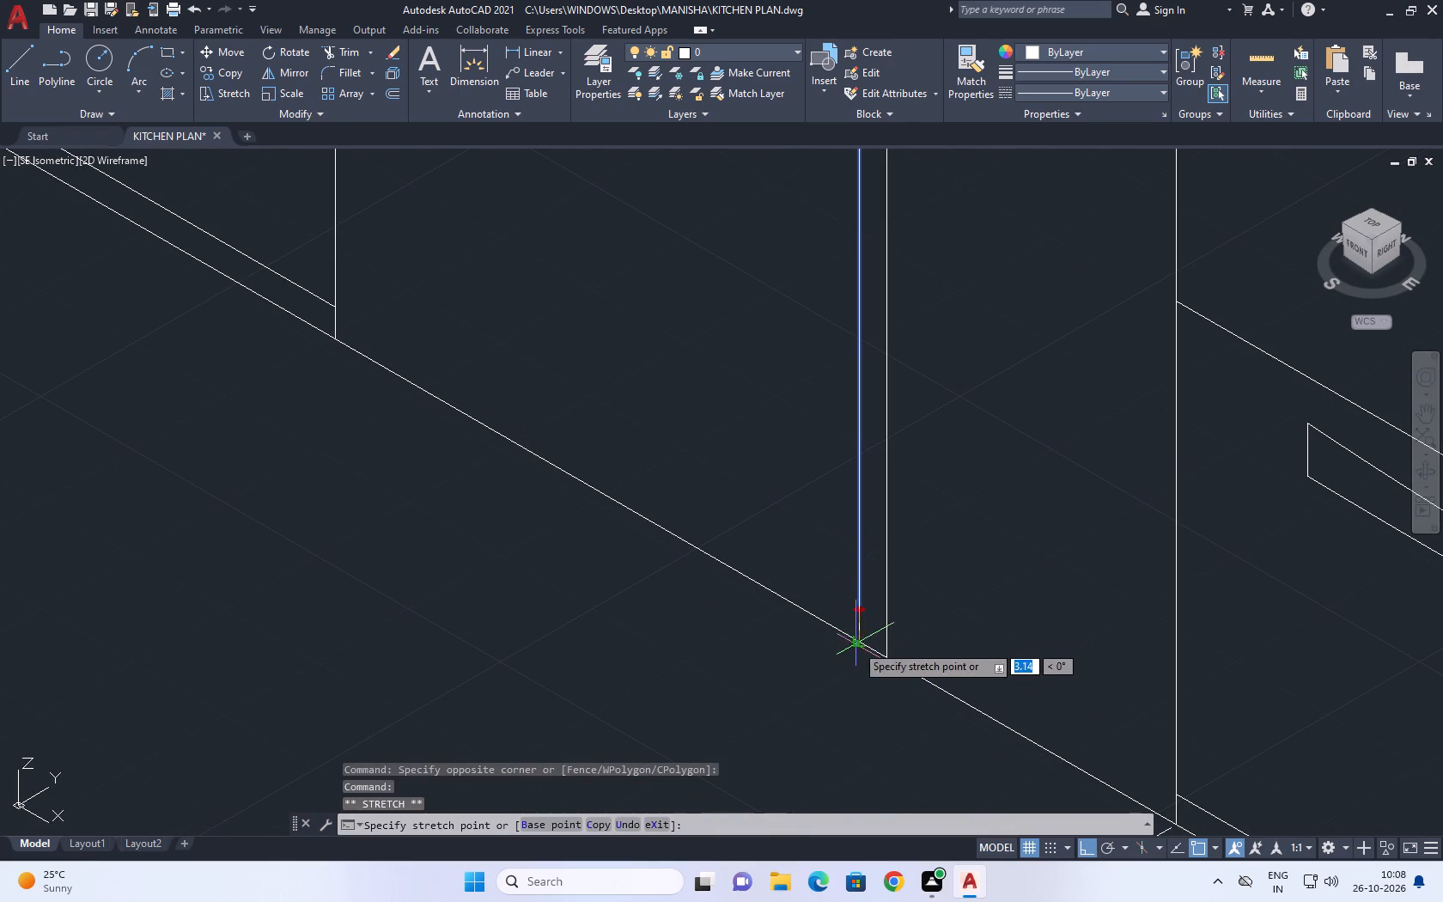
left_click(856, 644)
key("Escape")
Draw a line from the adjoining panel's outer right edge, about 7.7 above the bottom, across to the vertical division line.
middle_click_drag(843, 508, 833, 614)
type("L")
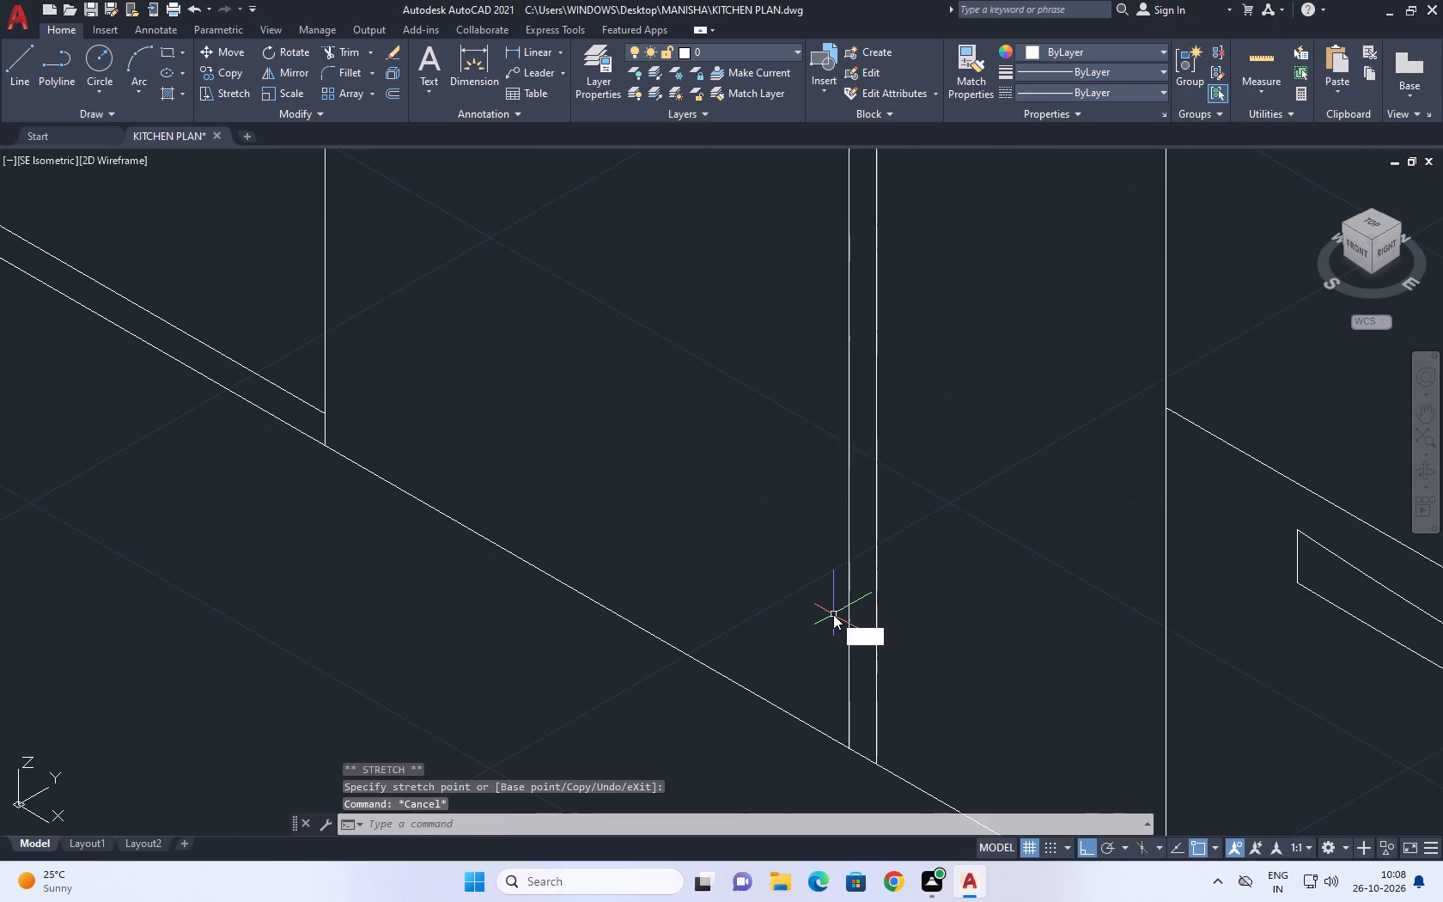
key("space")
middle_click_drag(833, 613, 862, 654)
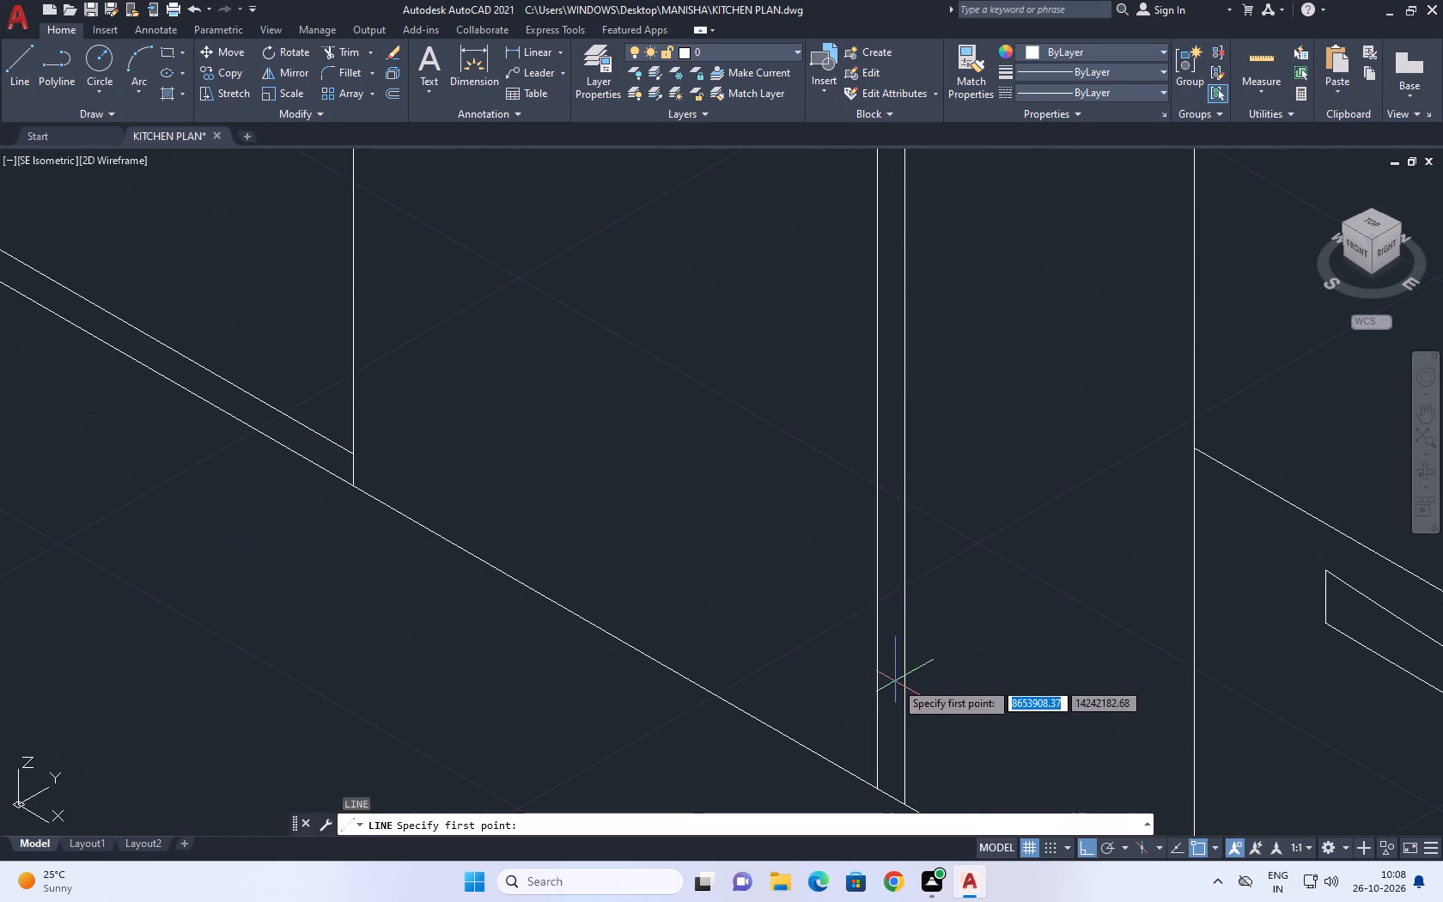
scroll(895, 681, "down", 4)
scroll(897, 693, "up", 3)
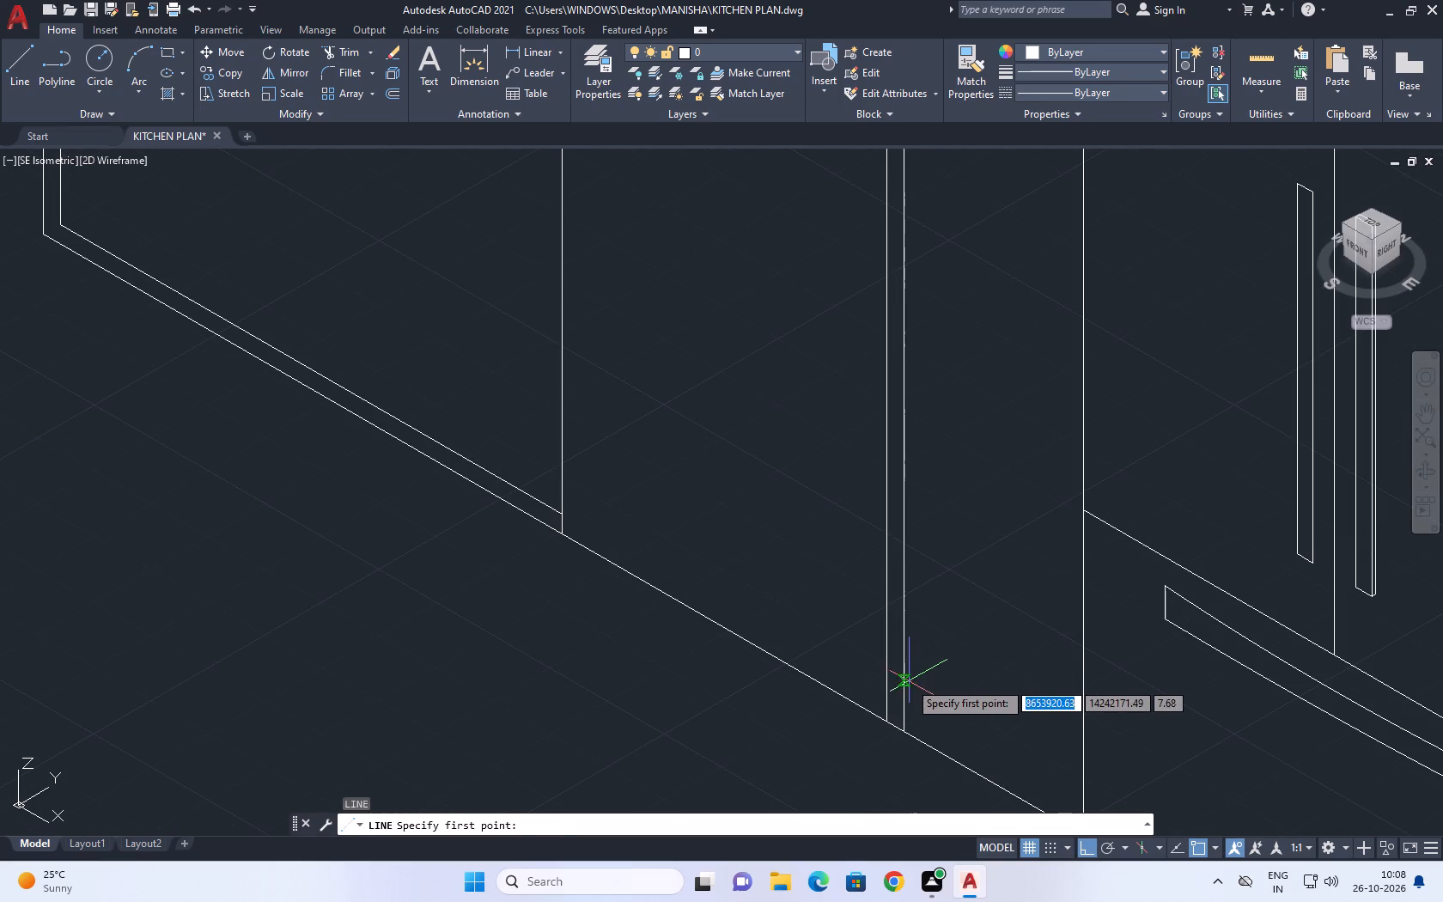
left_click(909, 681)
left_click(562, 482)
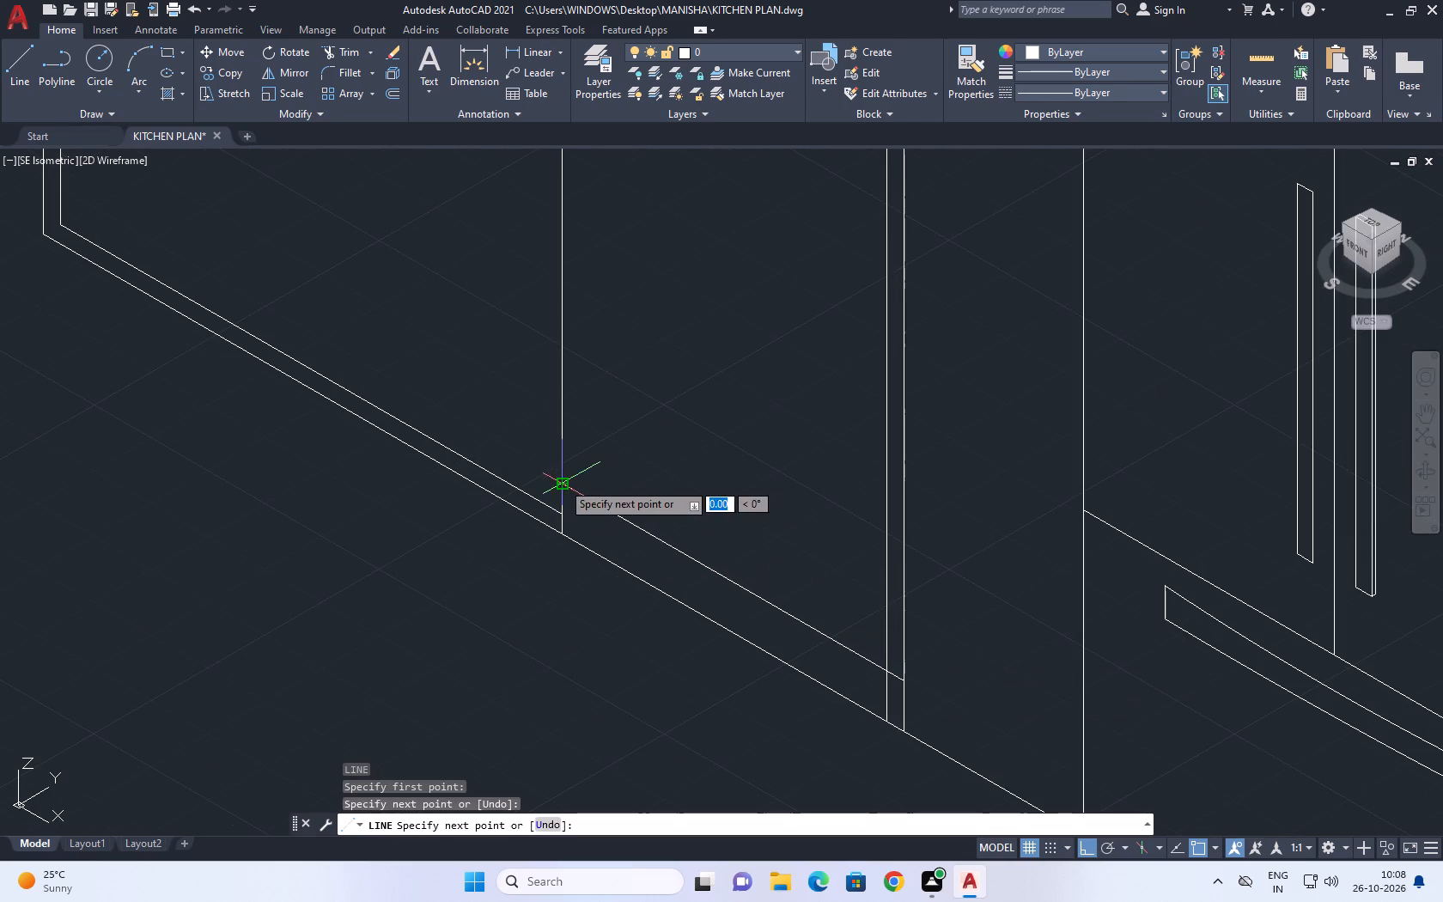
key("space")
Draw a three-sided door outline about 42 high and 45 wide standing on the new base line, starting just beside the division line.
middle_click_drag(594, 444, 578, 548)
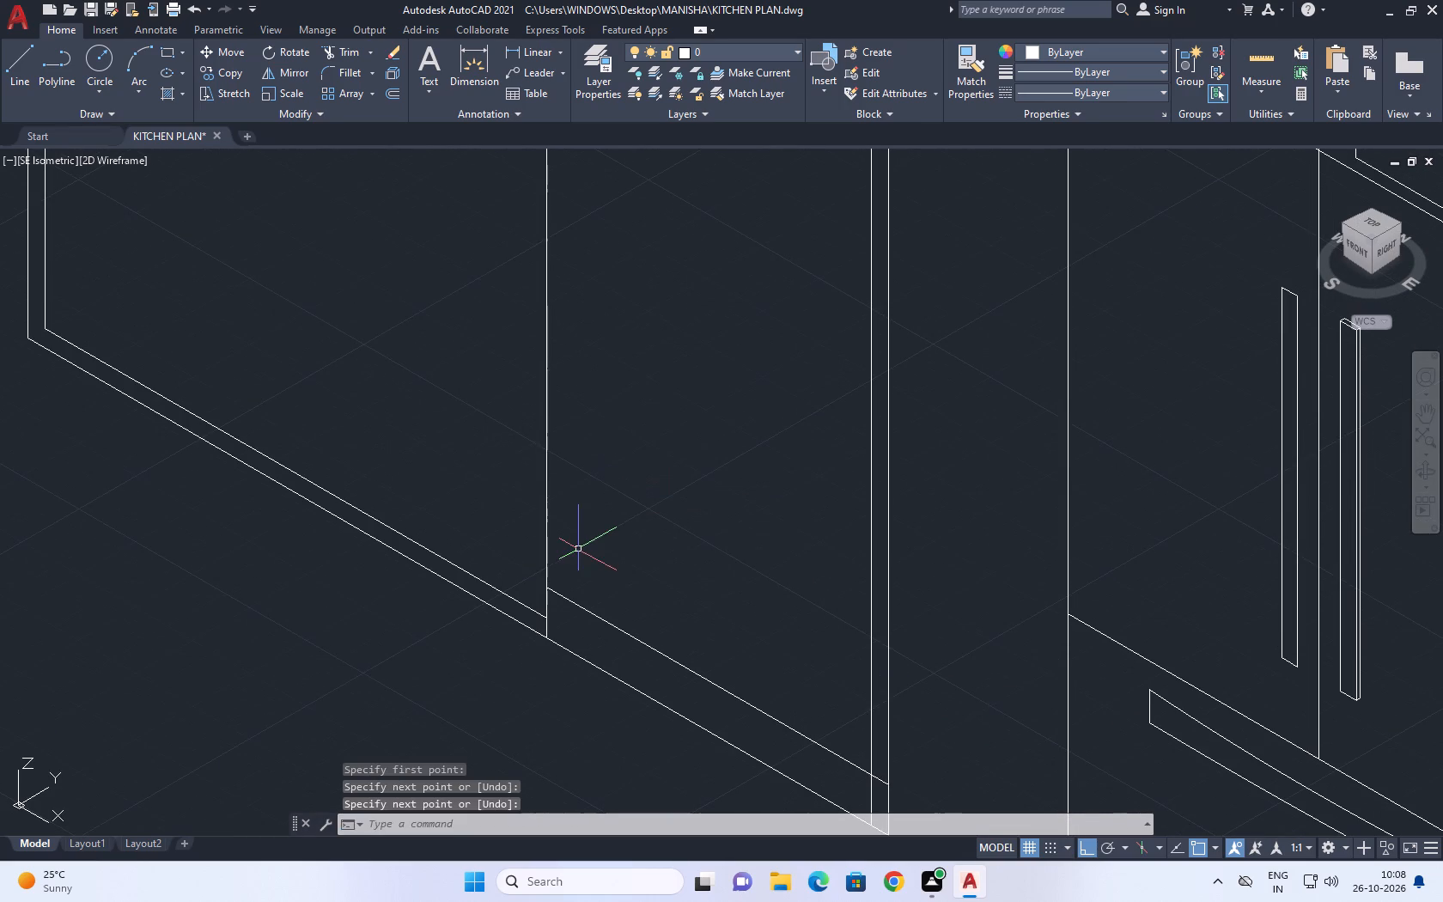
middle_click_drag(618, 554, 652, 607)
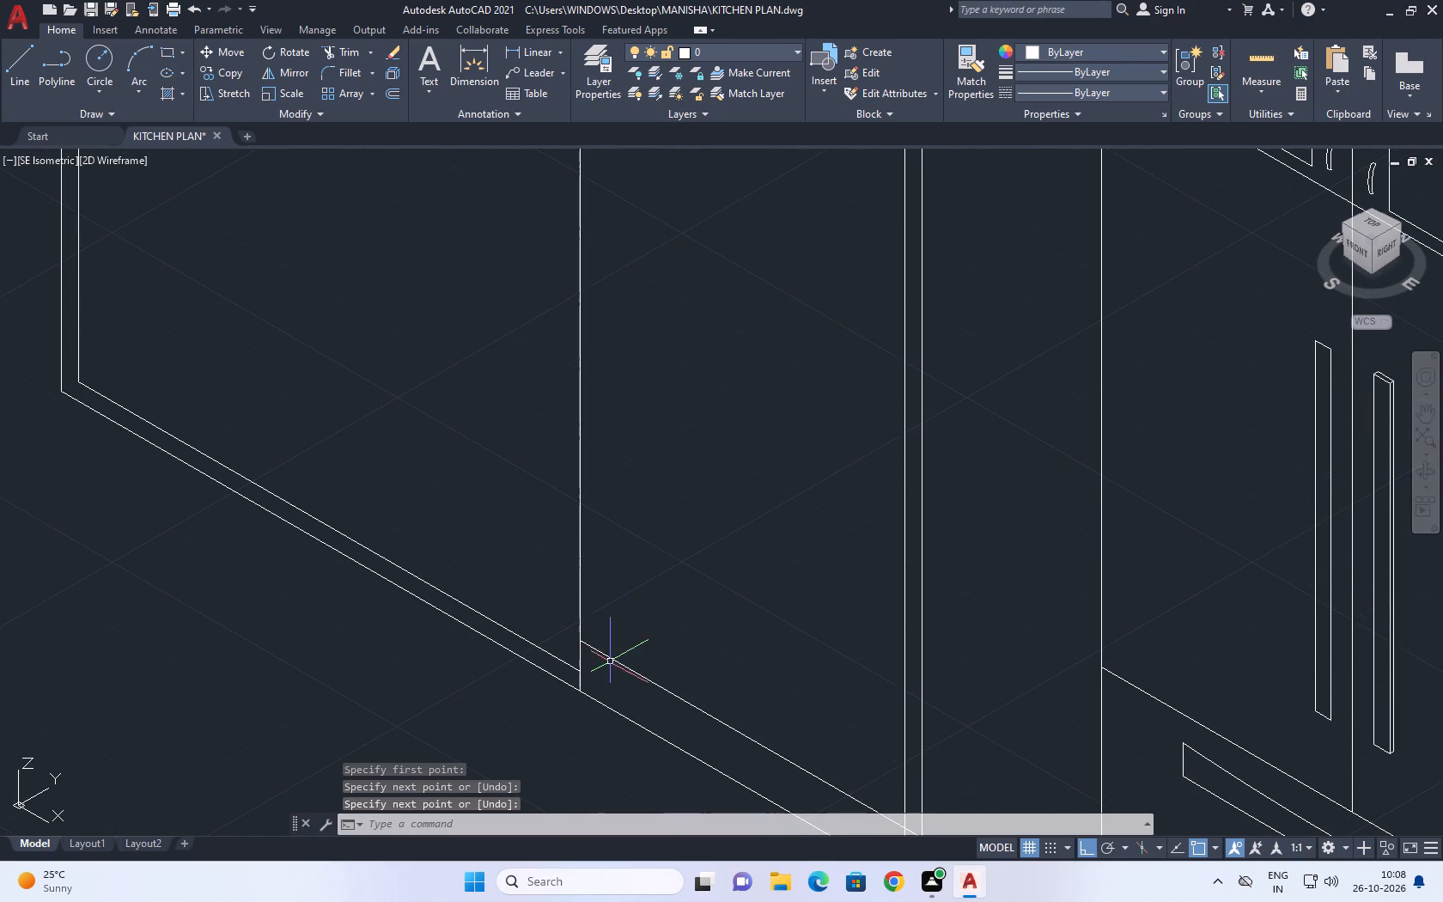
middle_click_drag(614, 665, 583, 605)
scroll(606, 641, "up", 1)
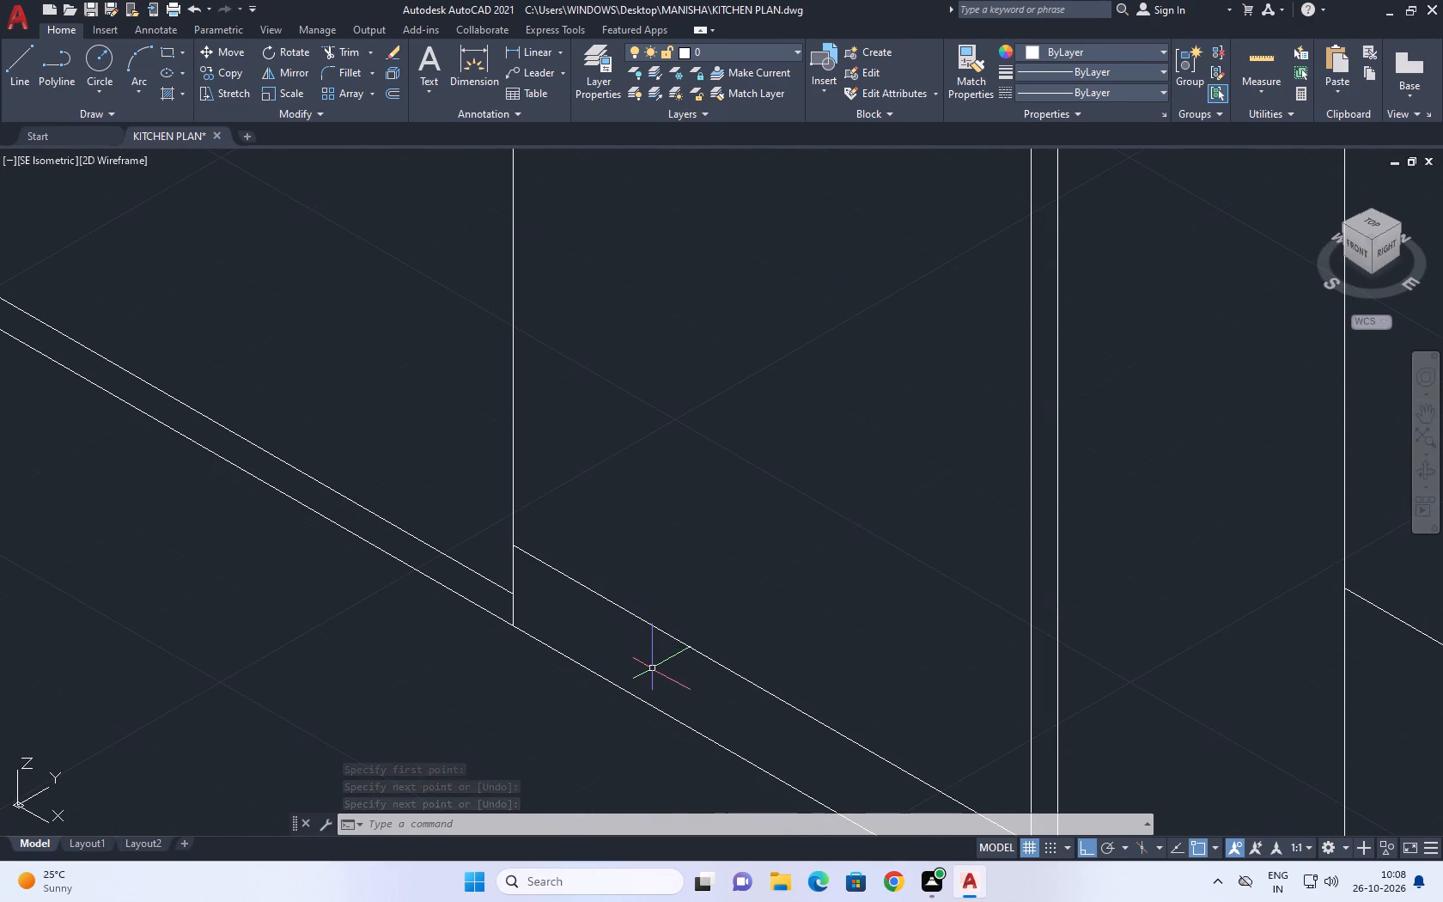
middle_click_drag(650, 669, 627, 628)
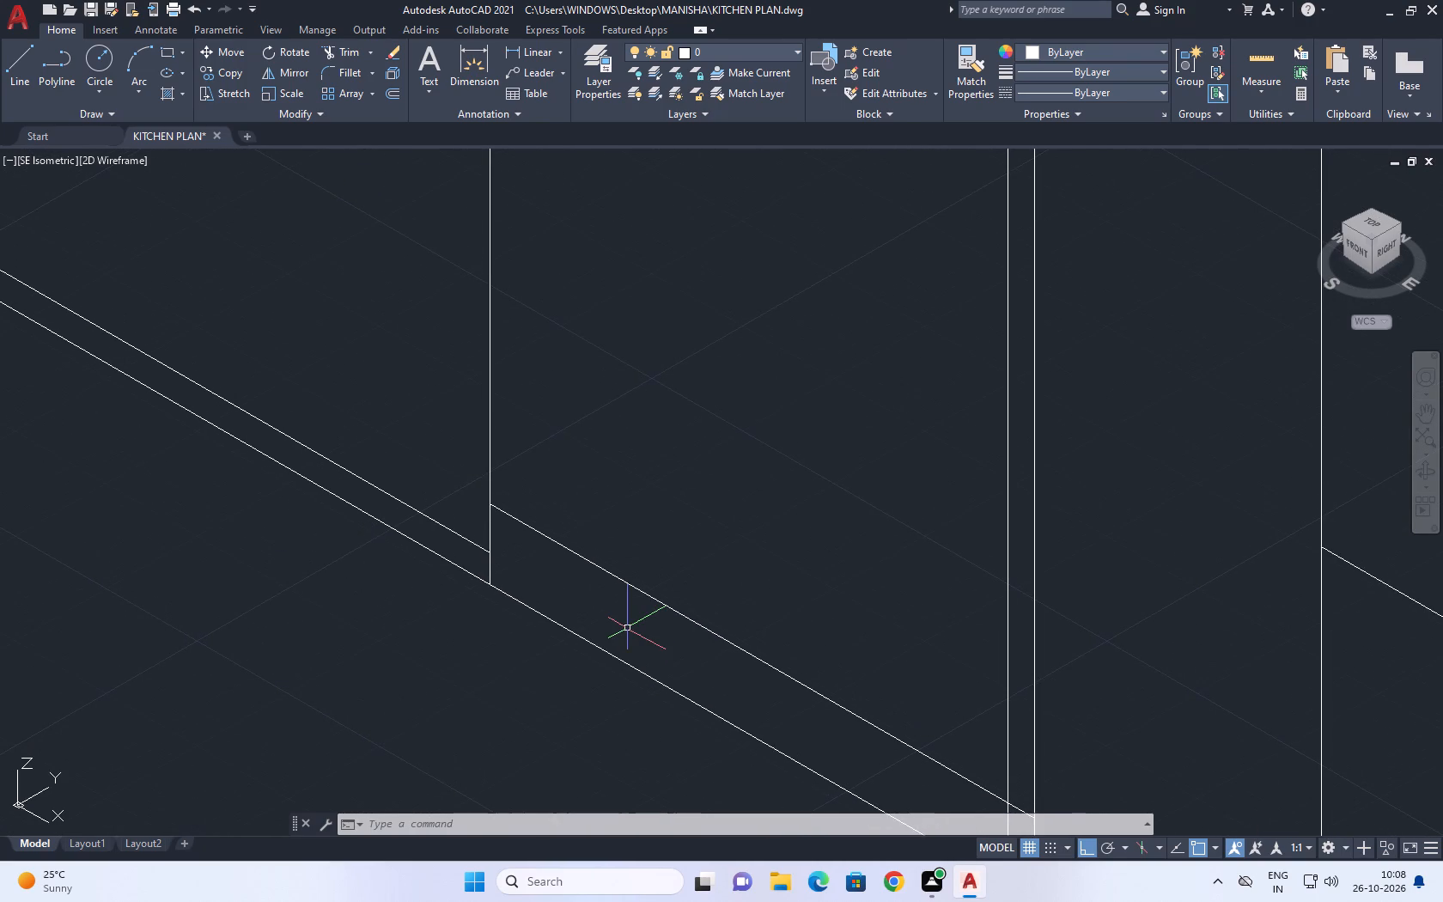
type("L")
key("space")
left_click(517, 515)
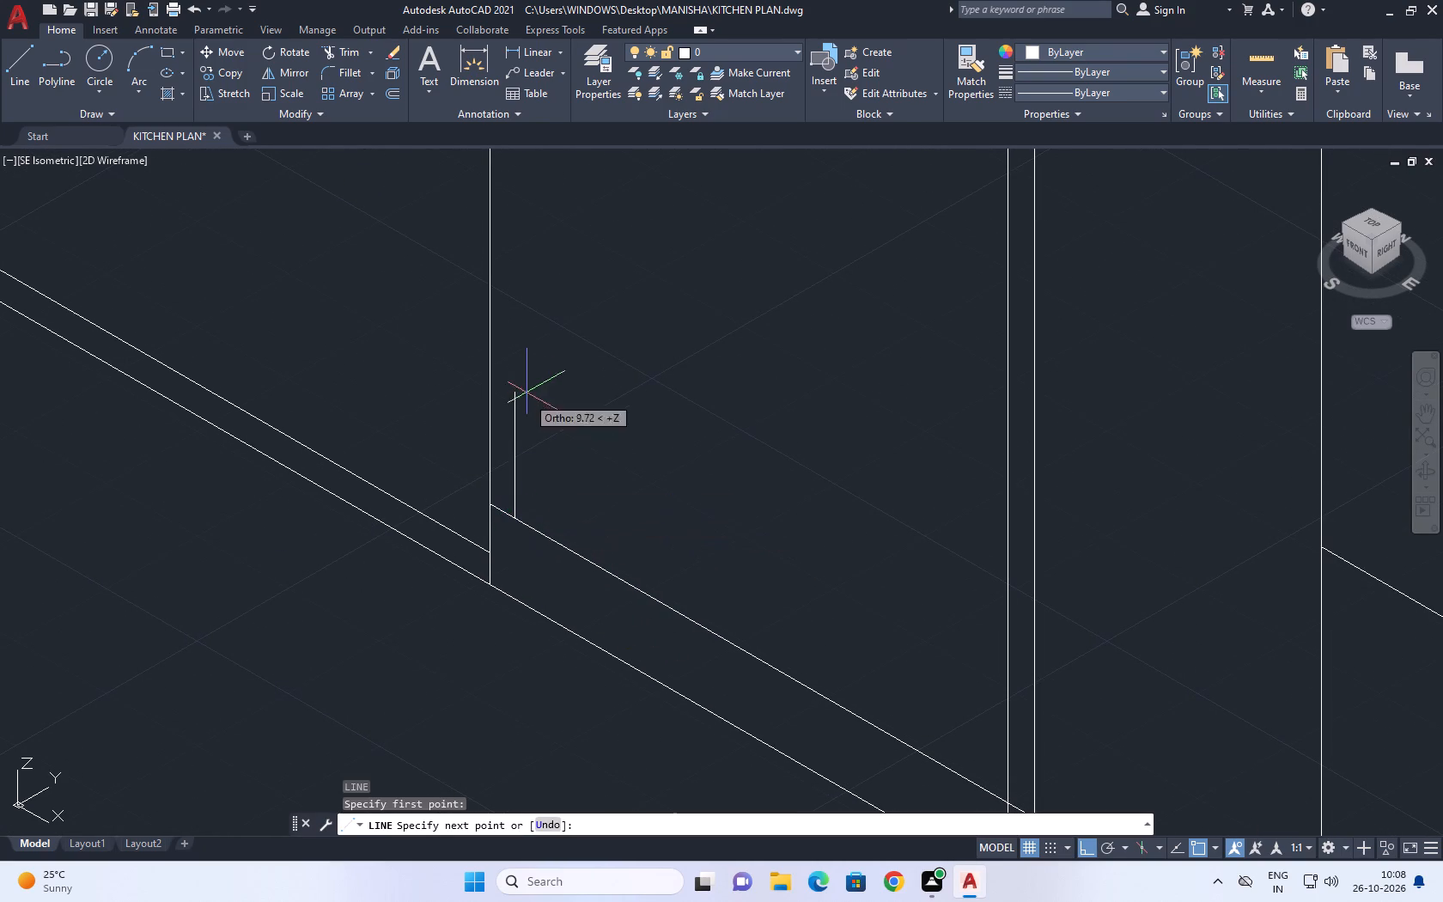
scroll(524, 313, "down", 4)
middle_click_drag(529, 296, 502, 448)
scroll(502, 383, "up", 1)
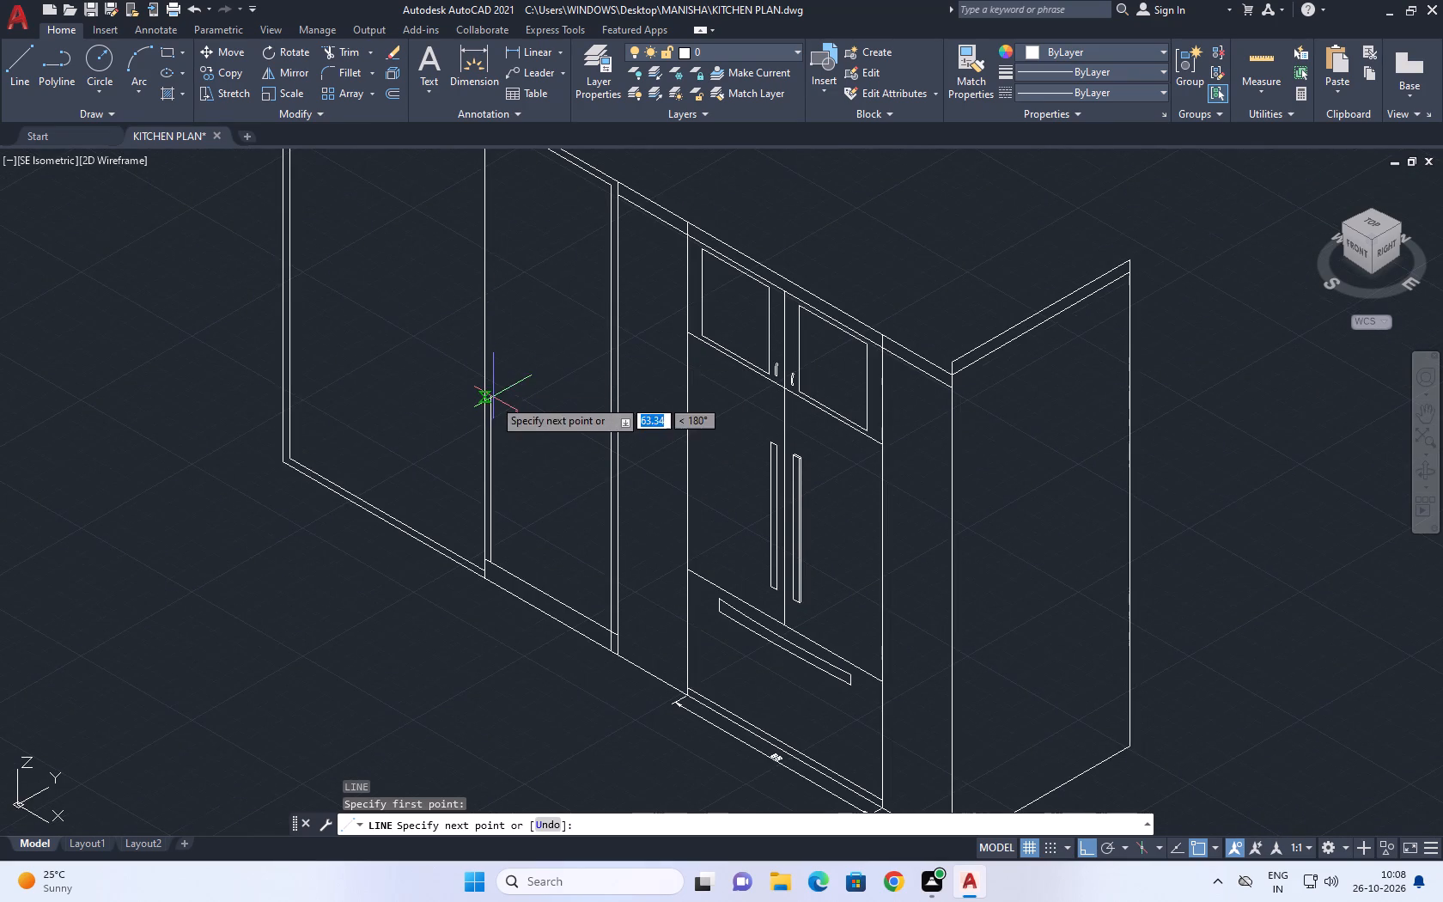
scroll(494, 454, "up", 2)
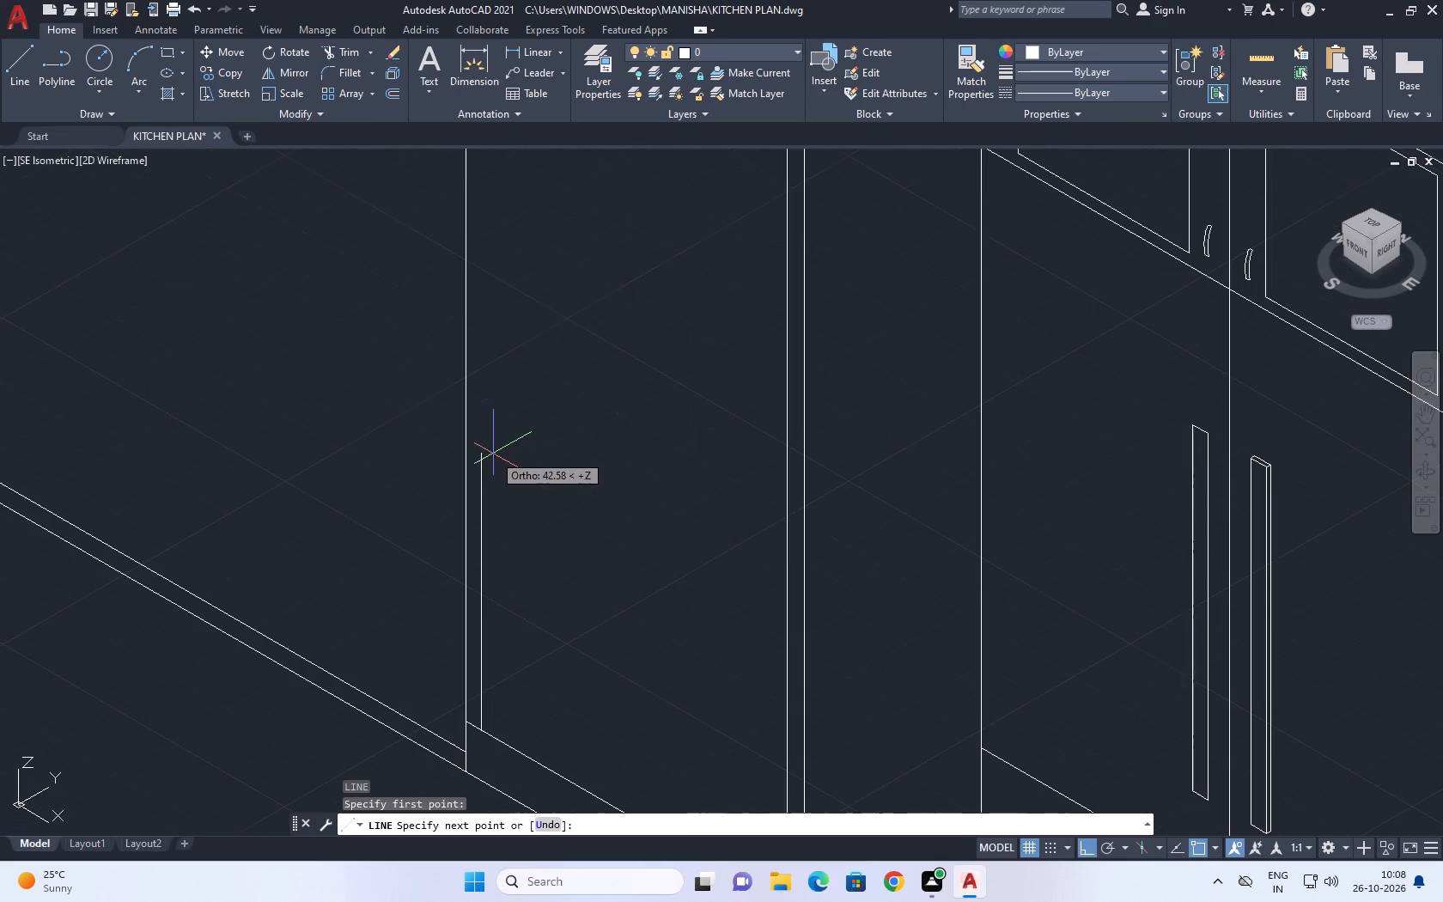
left_click(479, 458)
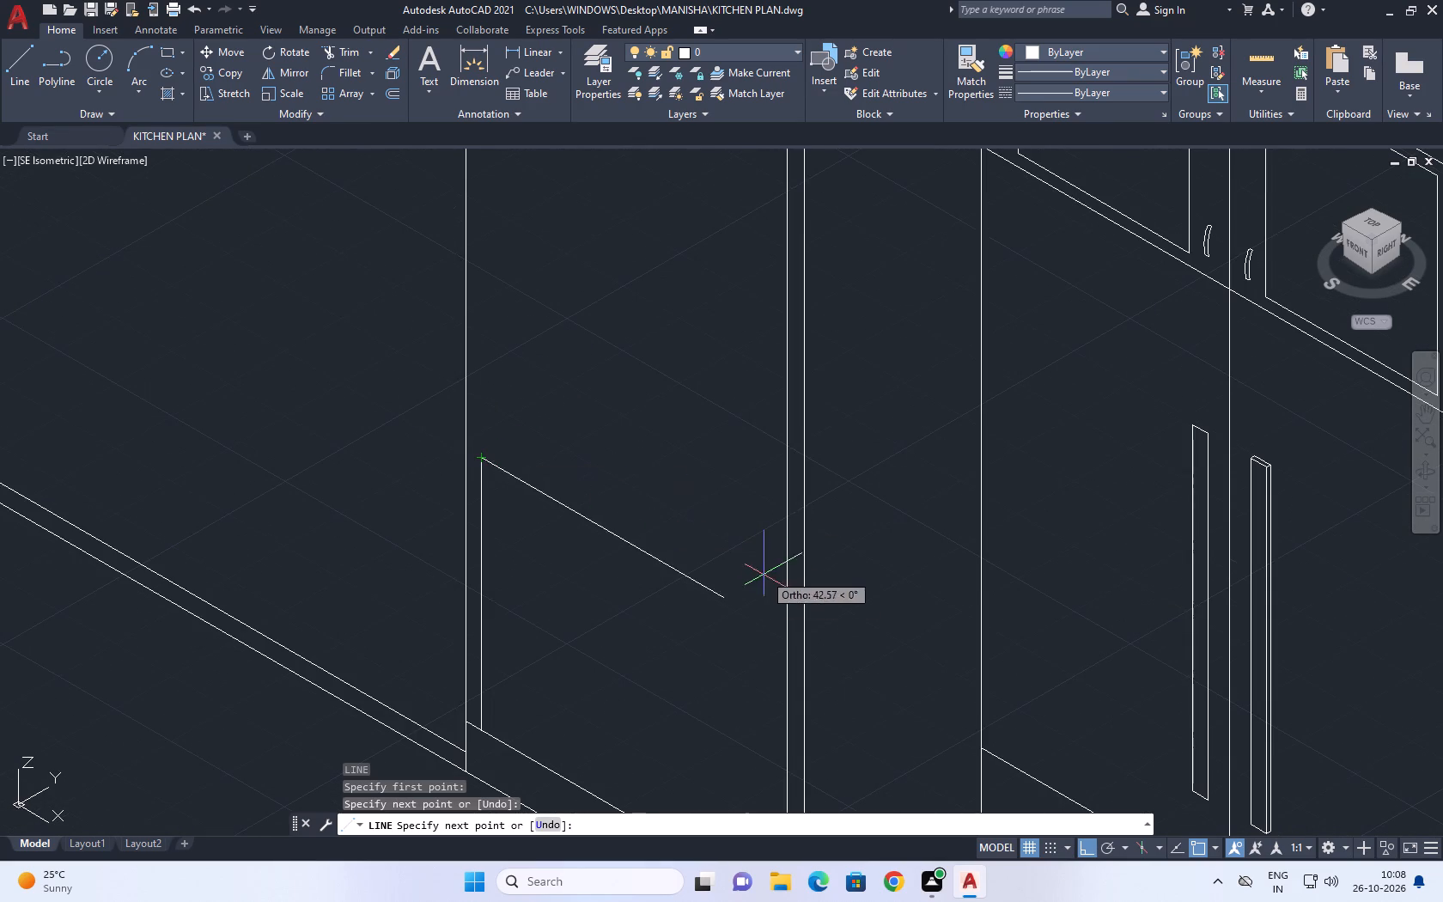
middle_click_drag(764, 600, 703, 384)
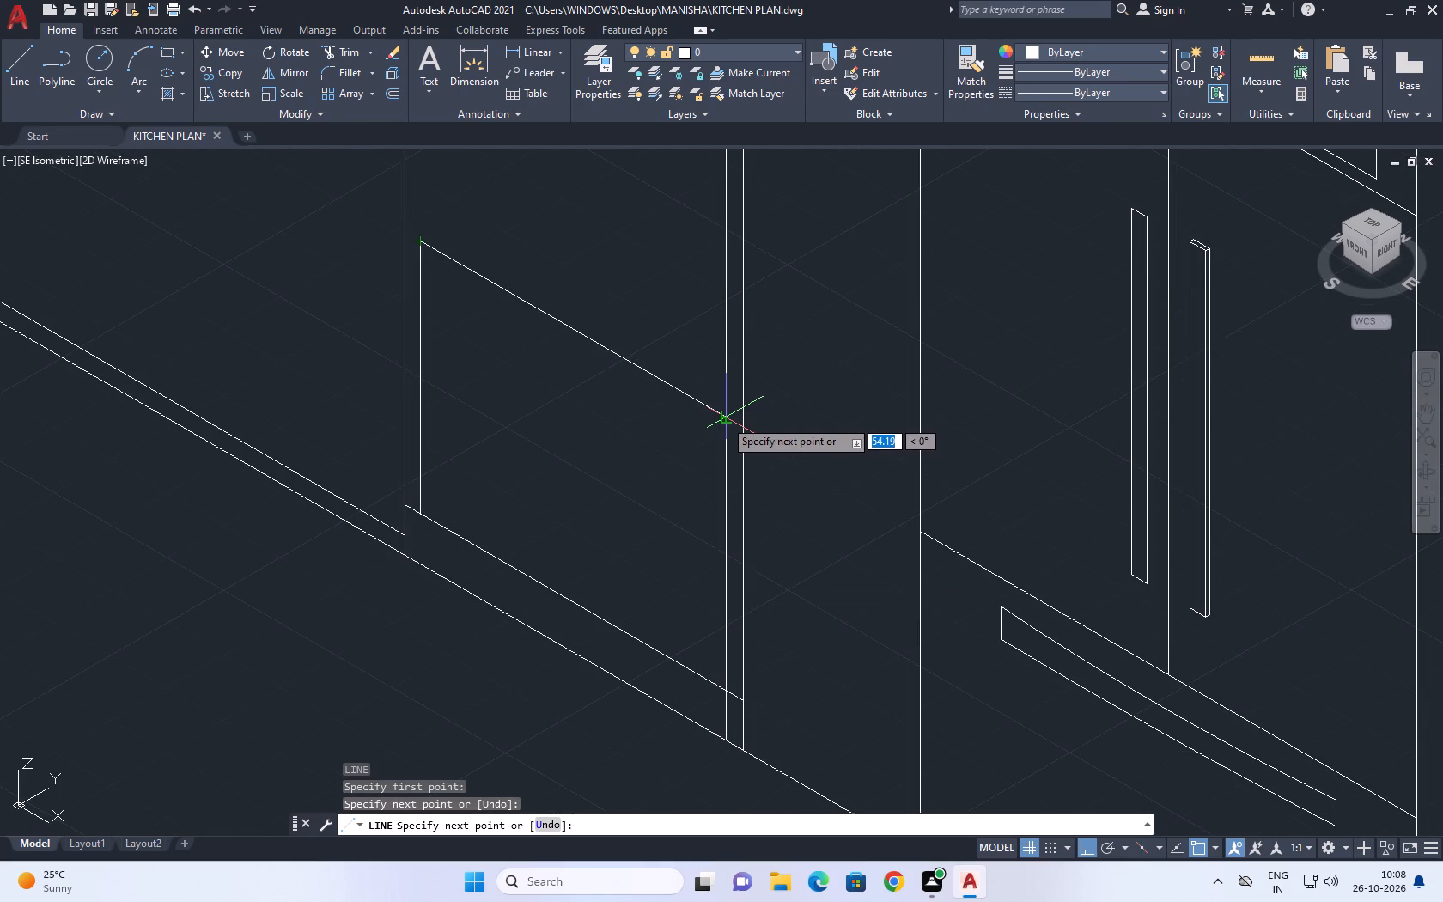
left_click(685, 384)
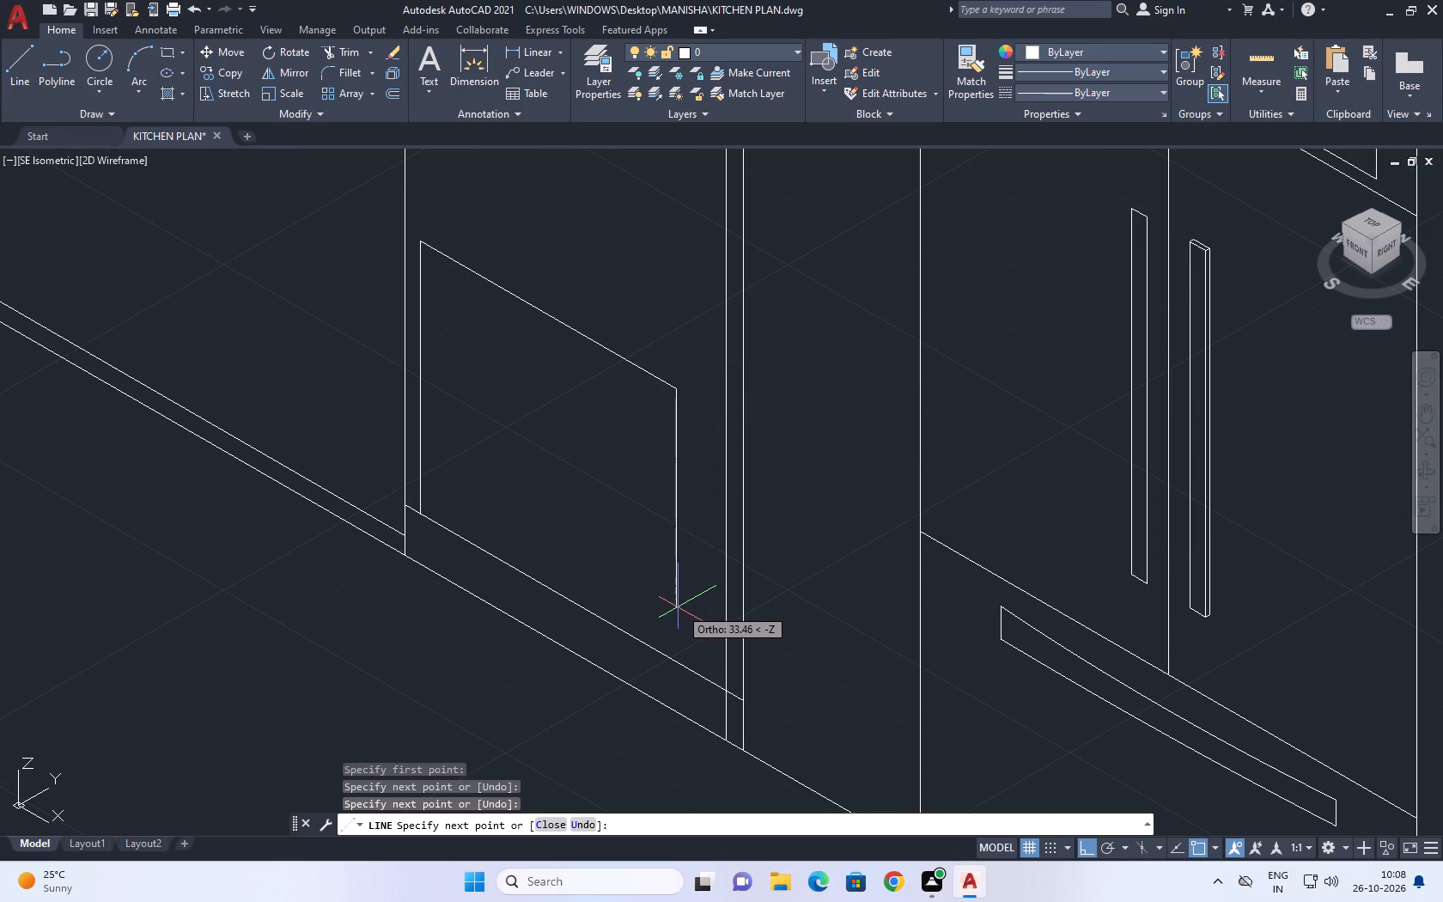
left_click(676, 666)
key("space")
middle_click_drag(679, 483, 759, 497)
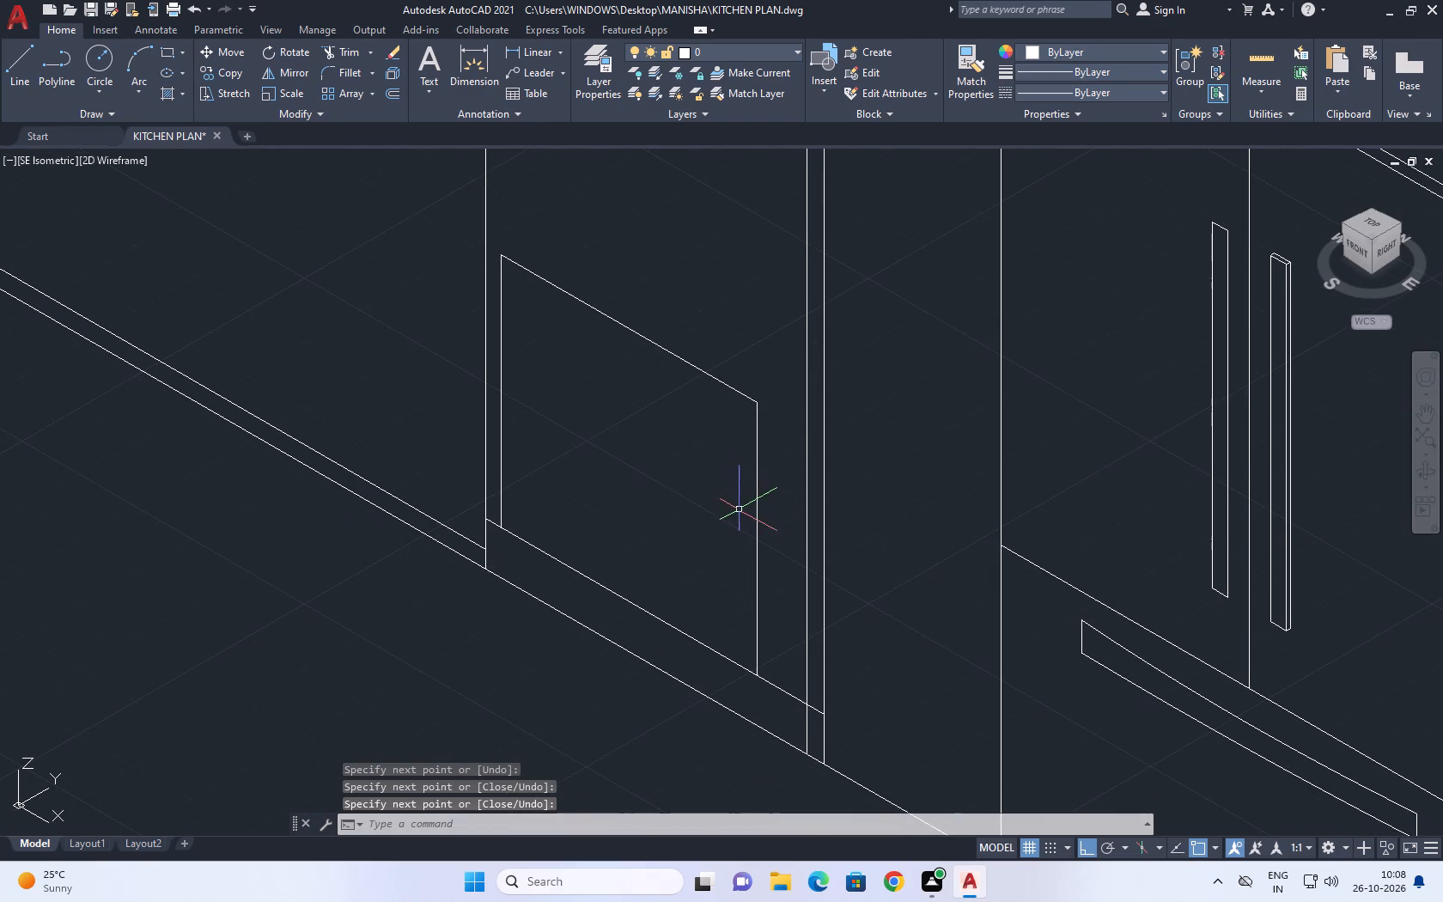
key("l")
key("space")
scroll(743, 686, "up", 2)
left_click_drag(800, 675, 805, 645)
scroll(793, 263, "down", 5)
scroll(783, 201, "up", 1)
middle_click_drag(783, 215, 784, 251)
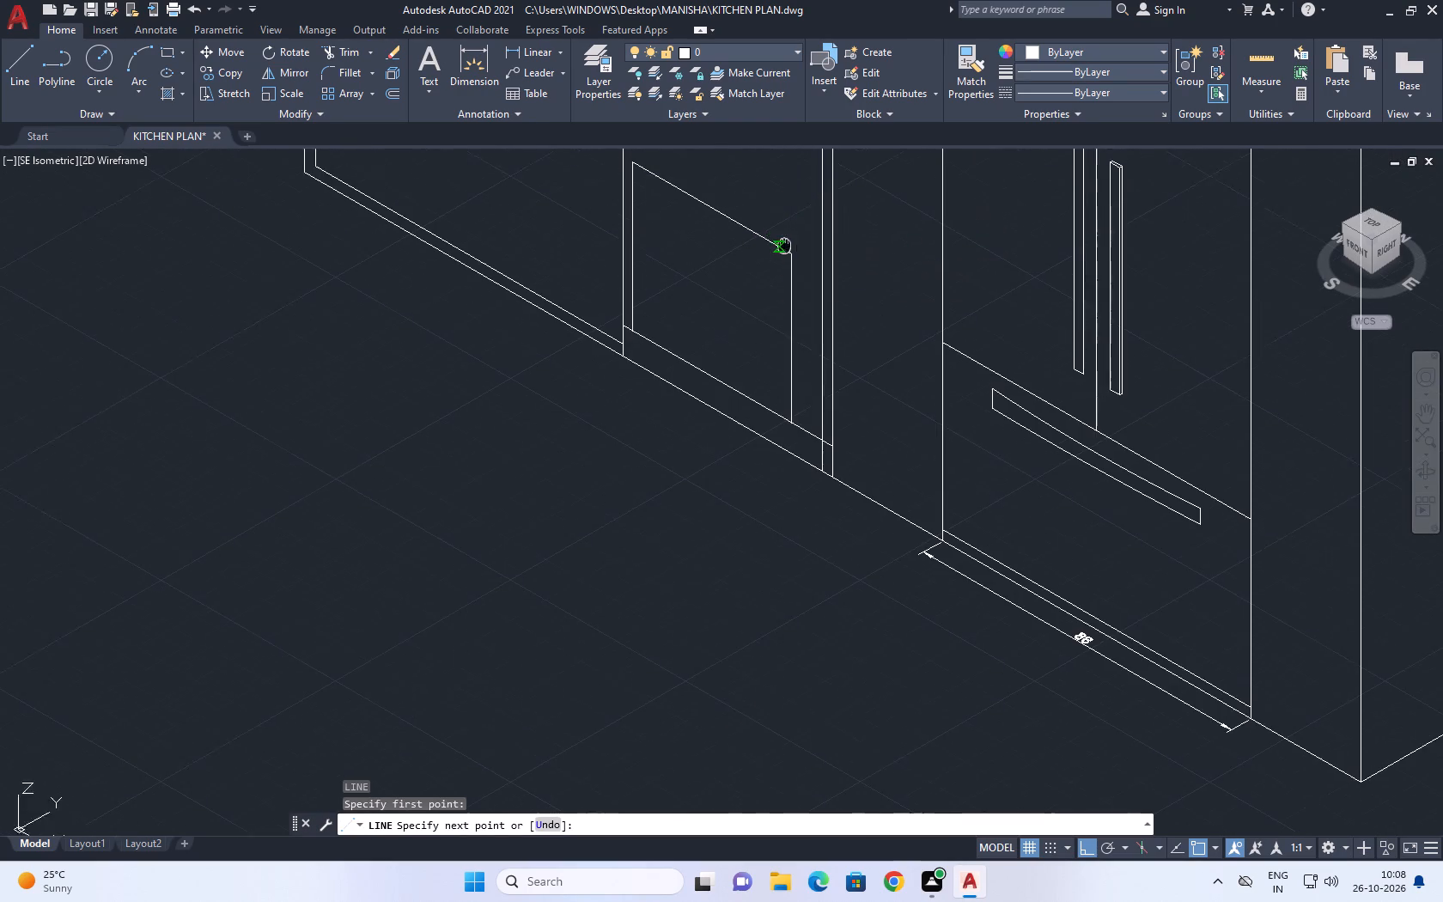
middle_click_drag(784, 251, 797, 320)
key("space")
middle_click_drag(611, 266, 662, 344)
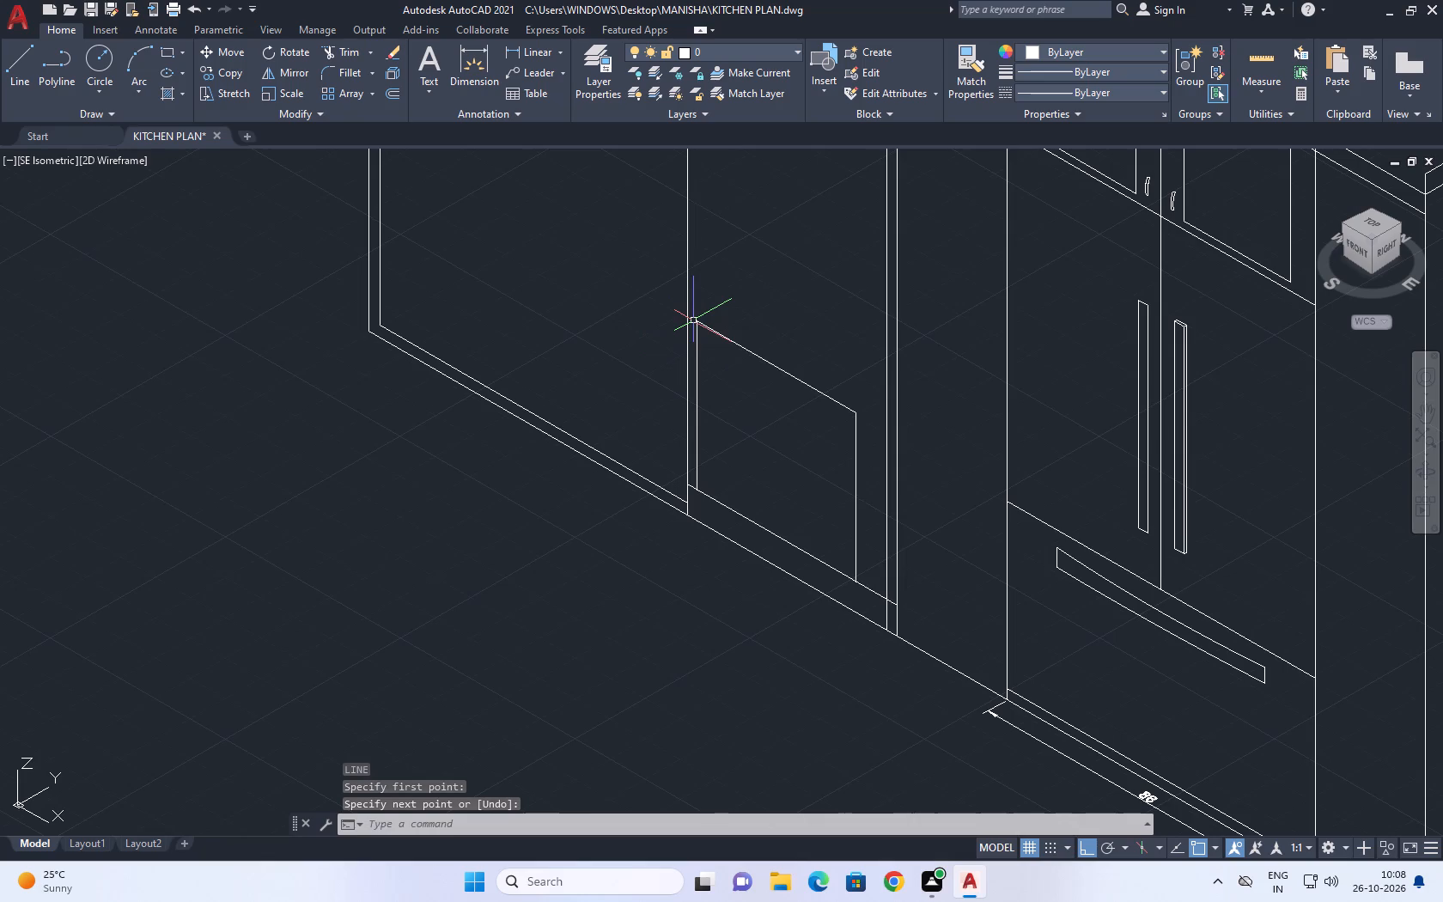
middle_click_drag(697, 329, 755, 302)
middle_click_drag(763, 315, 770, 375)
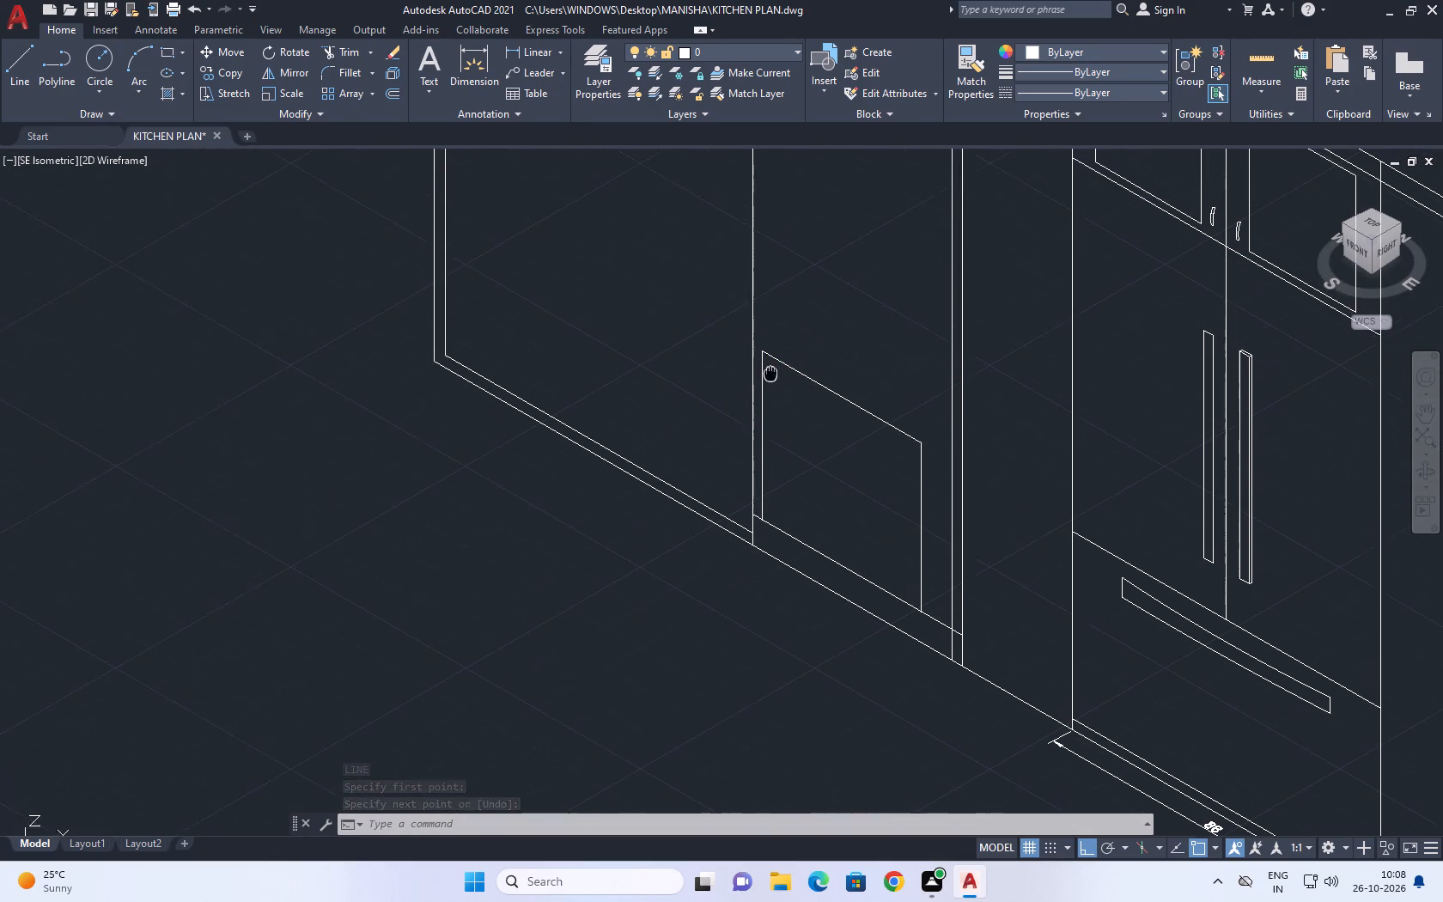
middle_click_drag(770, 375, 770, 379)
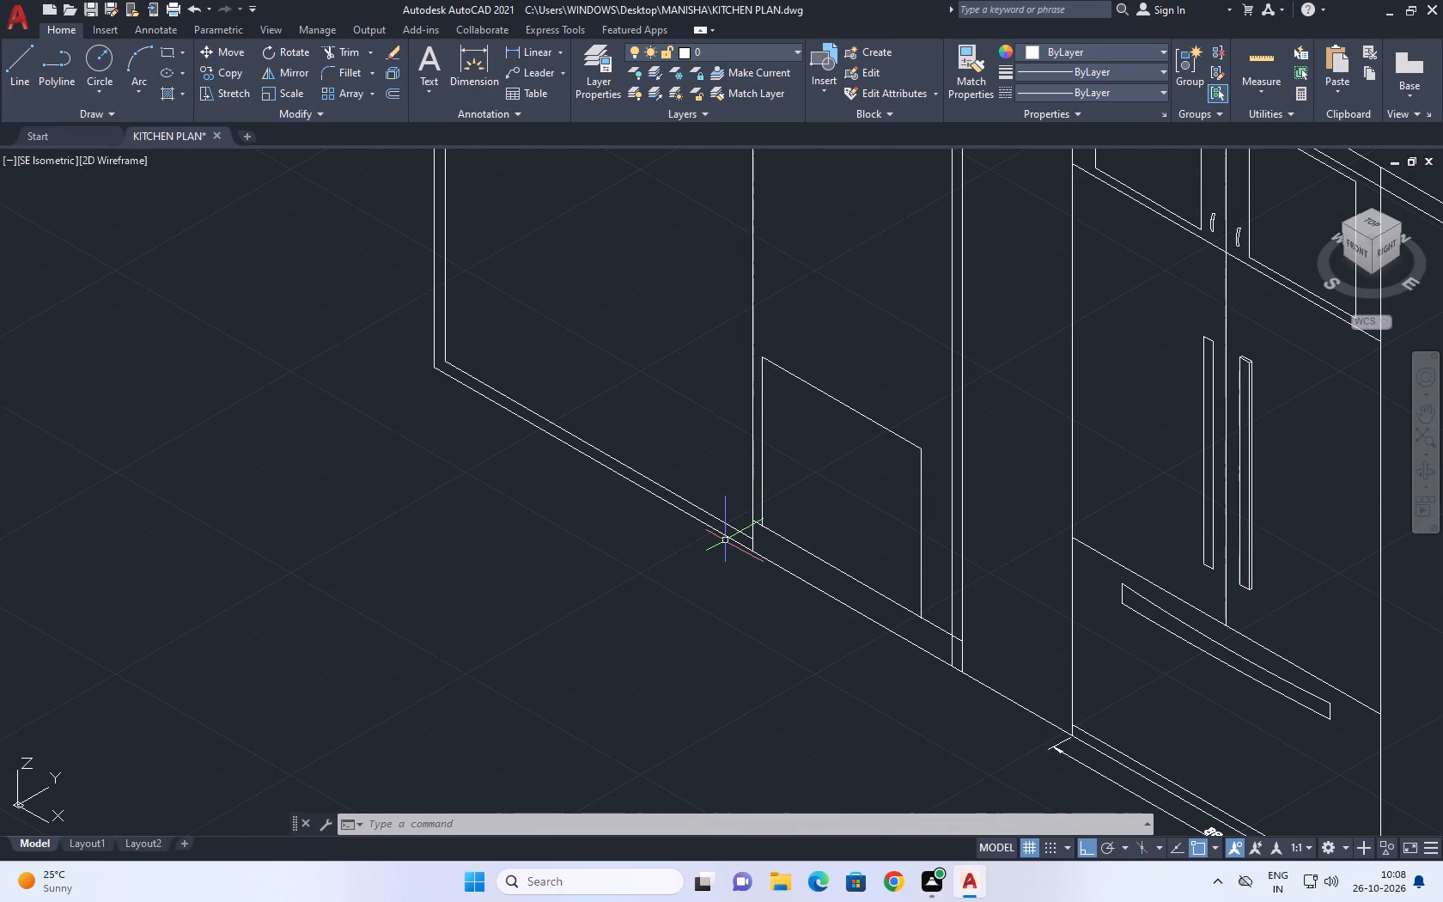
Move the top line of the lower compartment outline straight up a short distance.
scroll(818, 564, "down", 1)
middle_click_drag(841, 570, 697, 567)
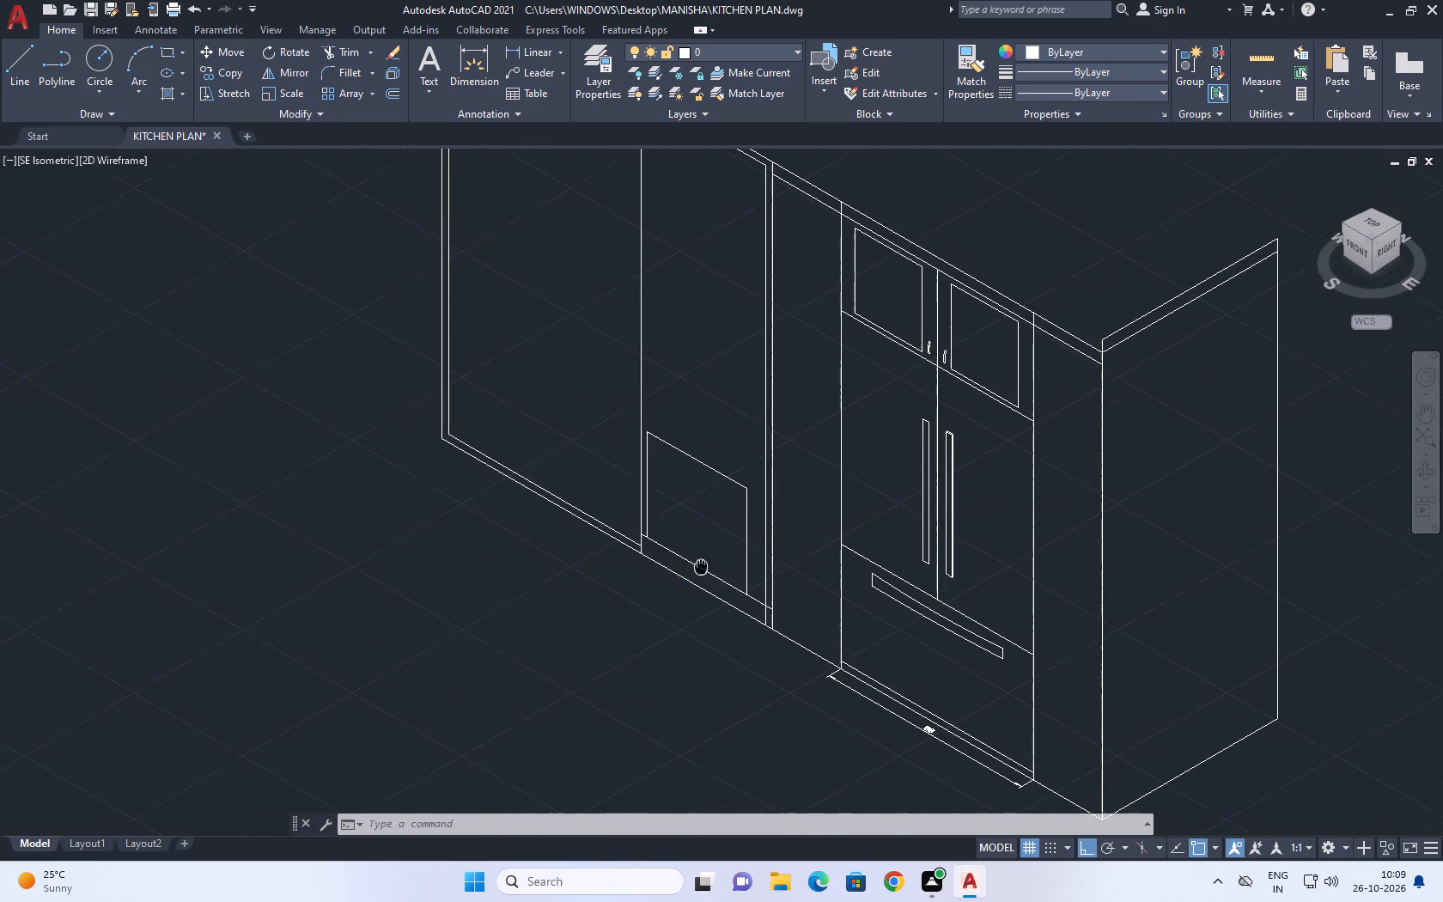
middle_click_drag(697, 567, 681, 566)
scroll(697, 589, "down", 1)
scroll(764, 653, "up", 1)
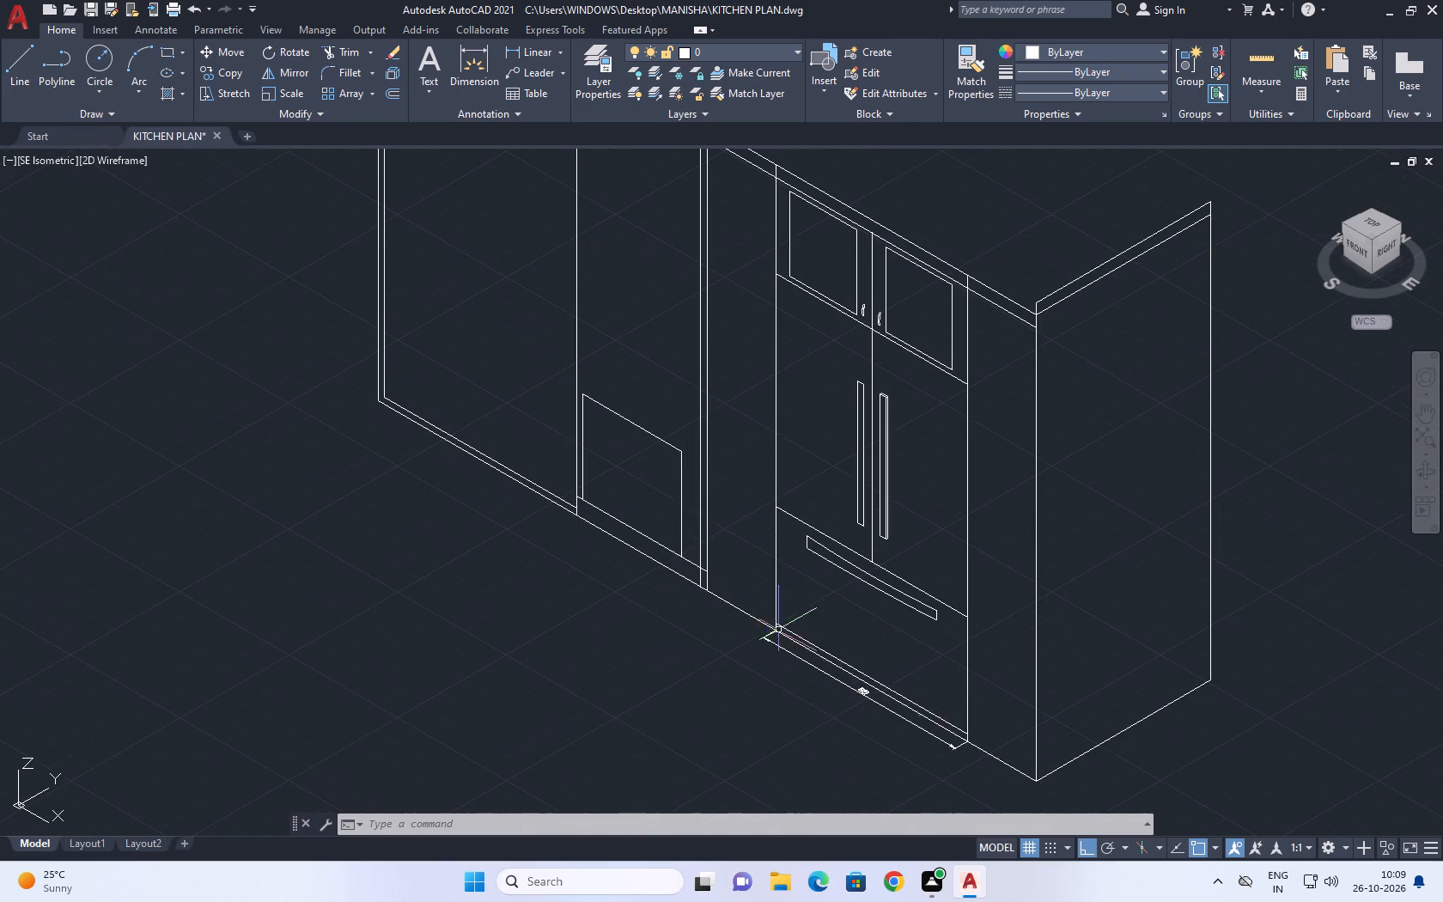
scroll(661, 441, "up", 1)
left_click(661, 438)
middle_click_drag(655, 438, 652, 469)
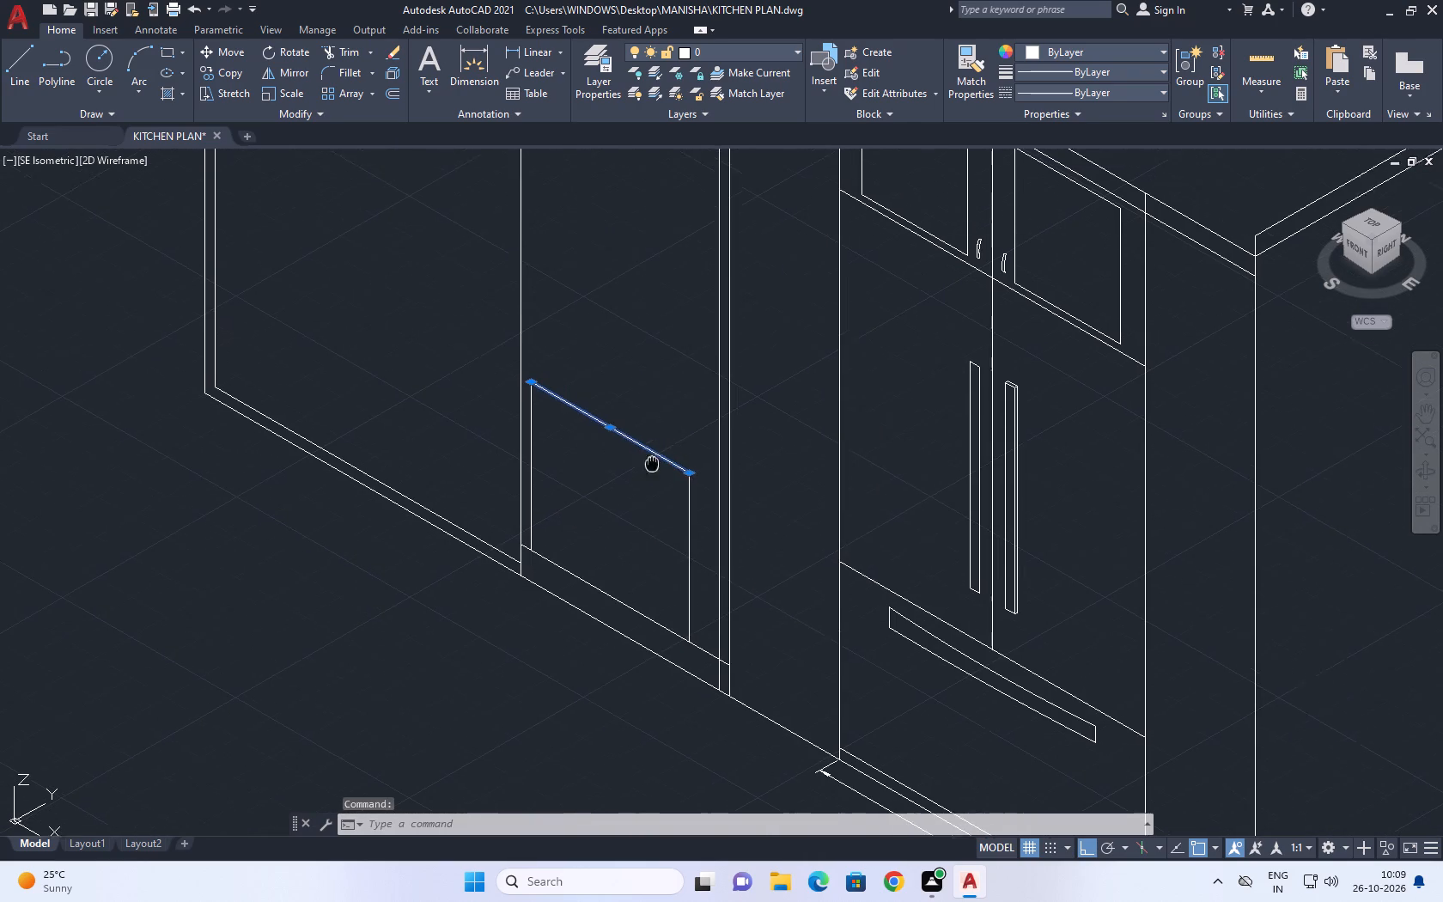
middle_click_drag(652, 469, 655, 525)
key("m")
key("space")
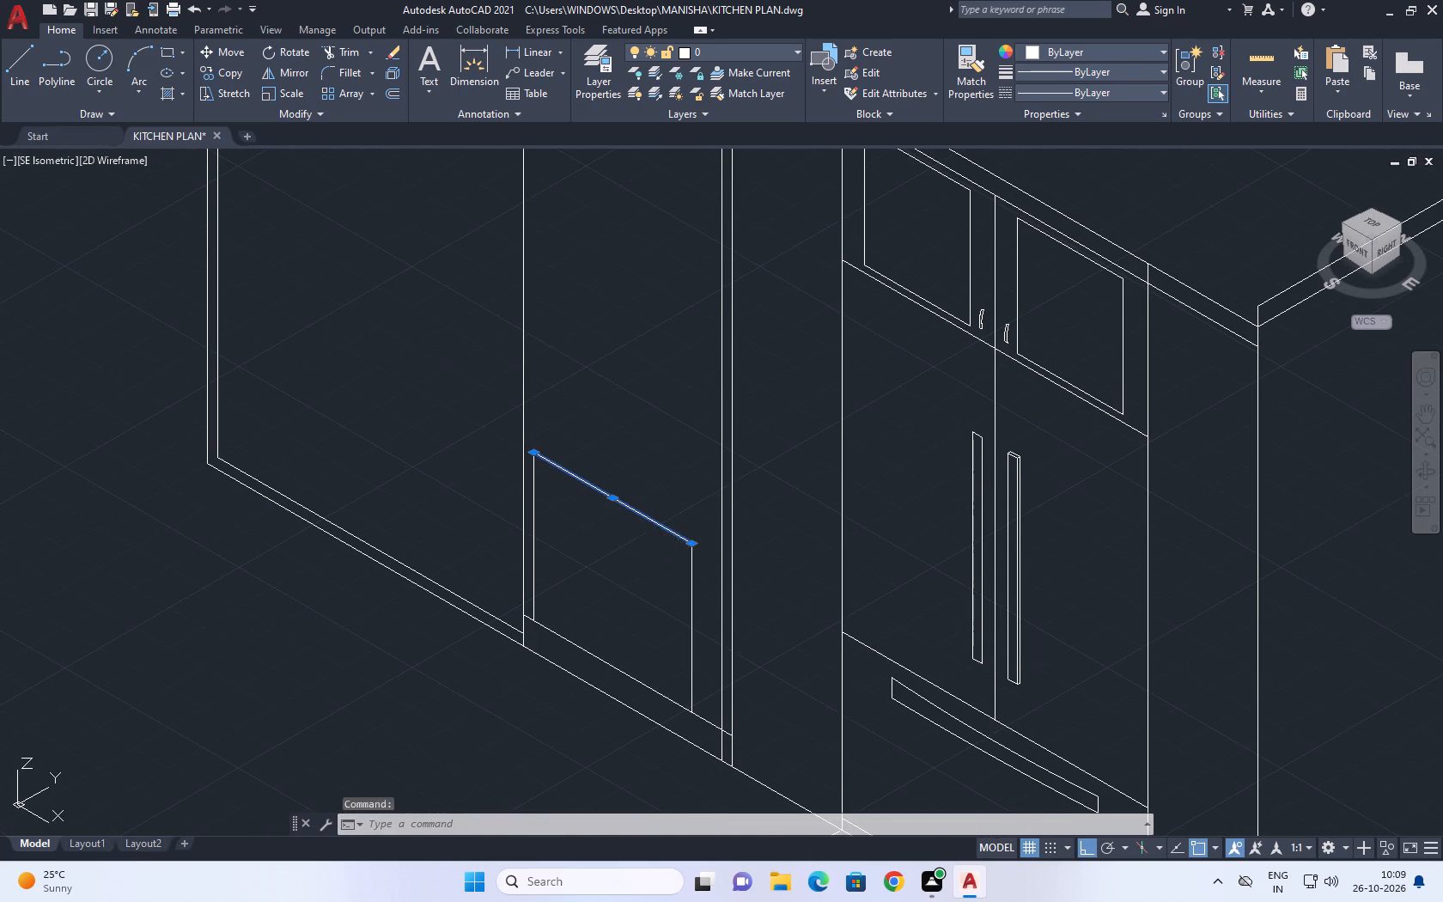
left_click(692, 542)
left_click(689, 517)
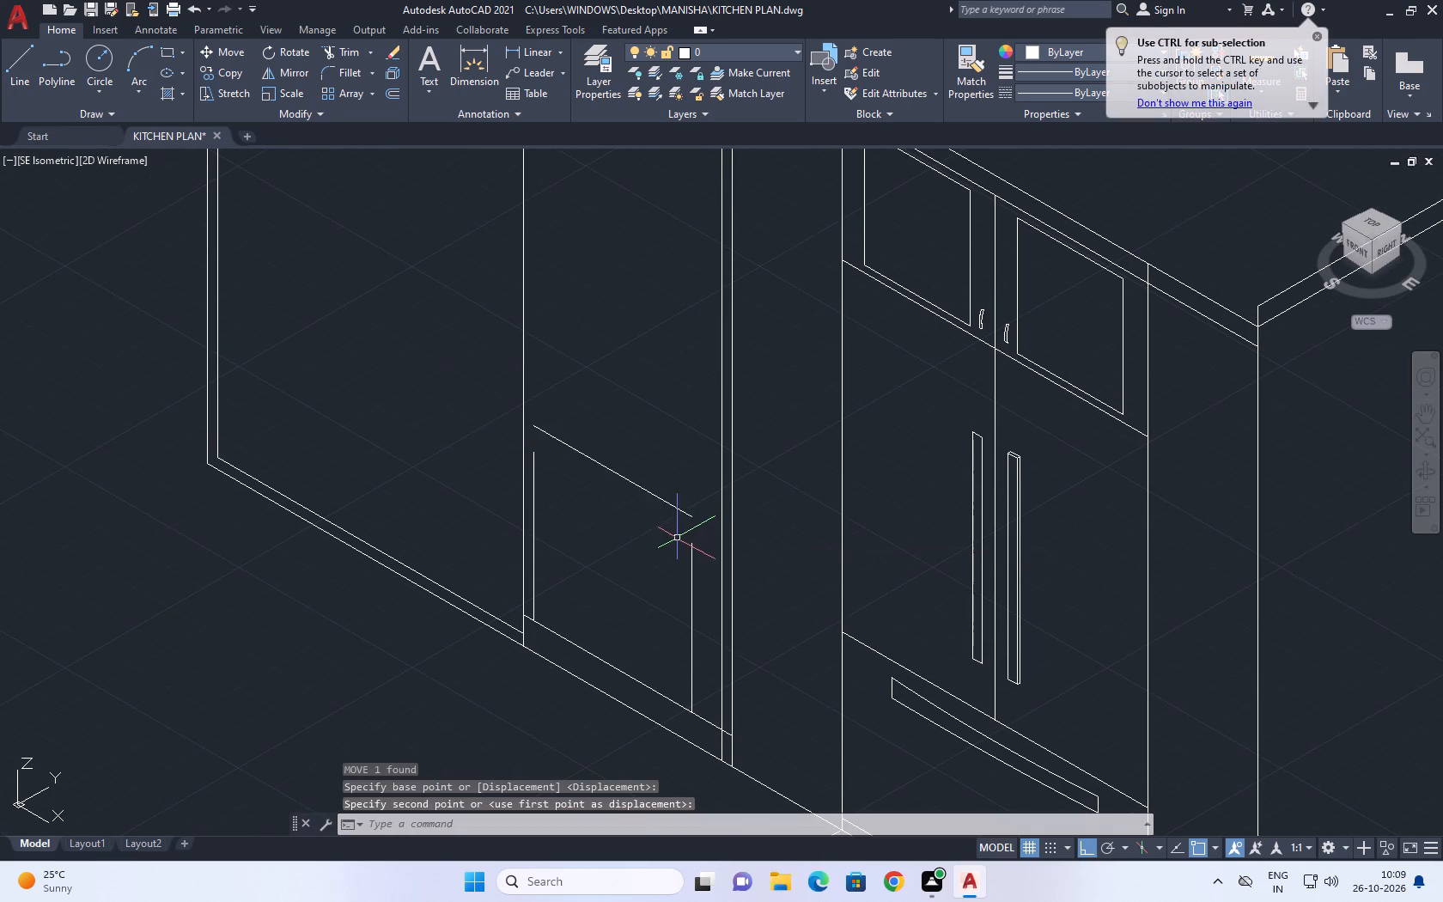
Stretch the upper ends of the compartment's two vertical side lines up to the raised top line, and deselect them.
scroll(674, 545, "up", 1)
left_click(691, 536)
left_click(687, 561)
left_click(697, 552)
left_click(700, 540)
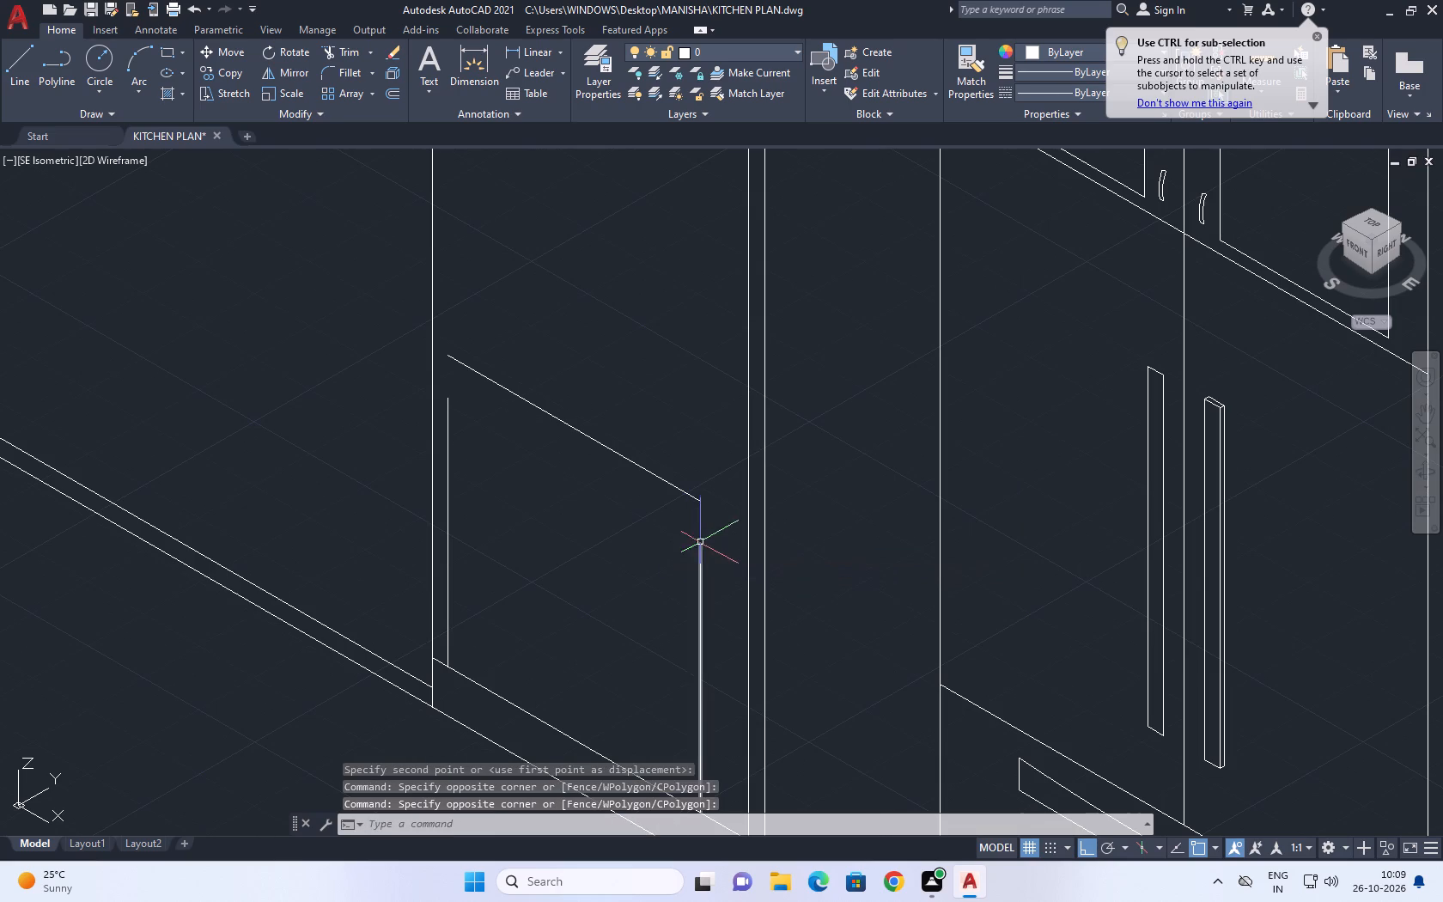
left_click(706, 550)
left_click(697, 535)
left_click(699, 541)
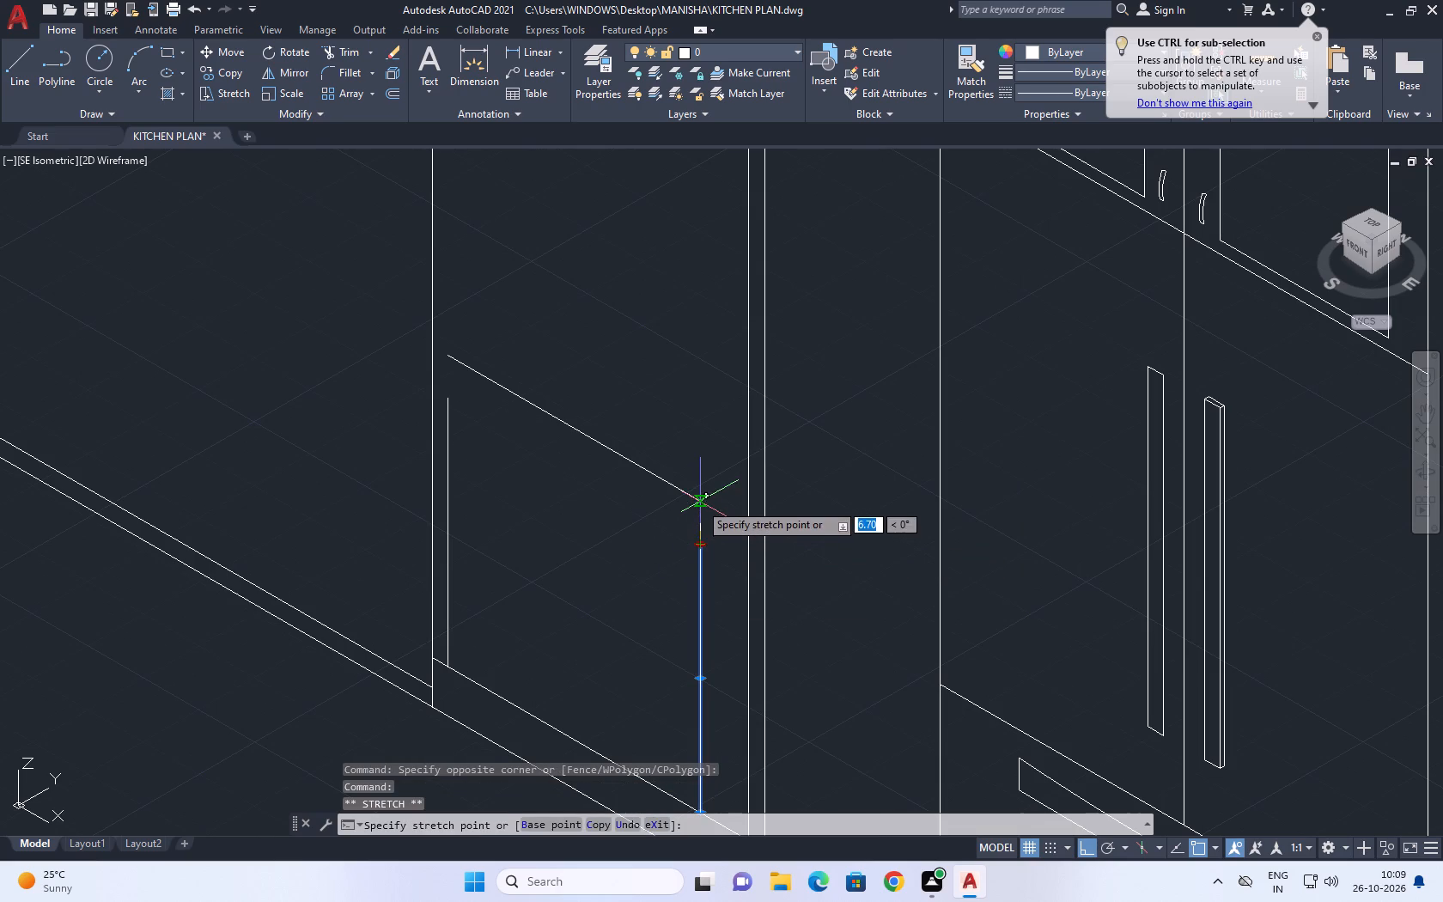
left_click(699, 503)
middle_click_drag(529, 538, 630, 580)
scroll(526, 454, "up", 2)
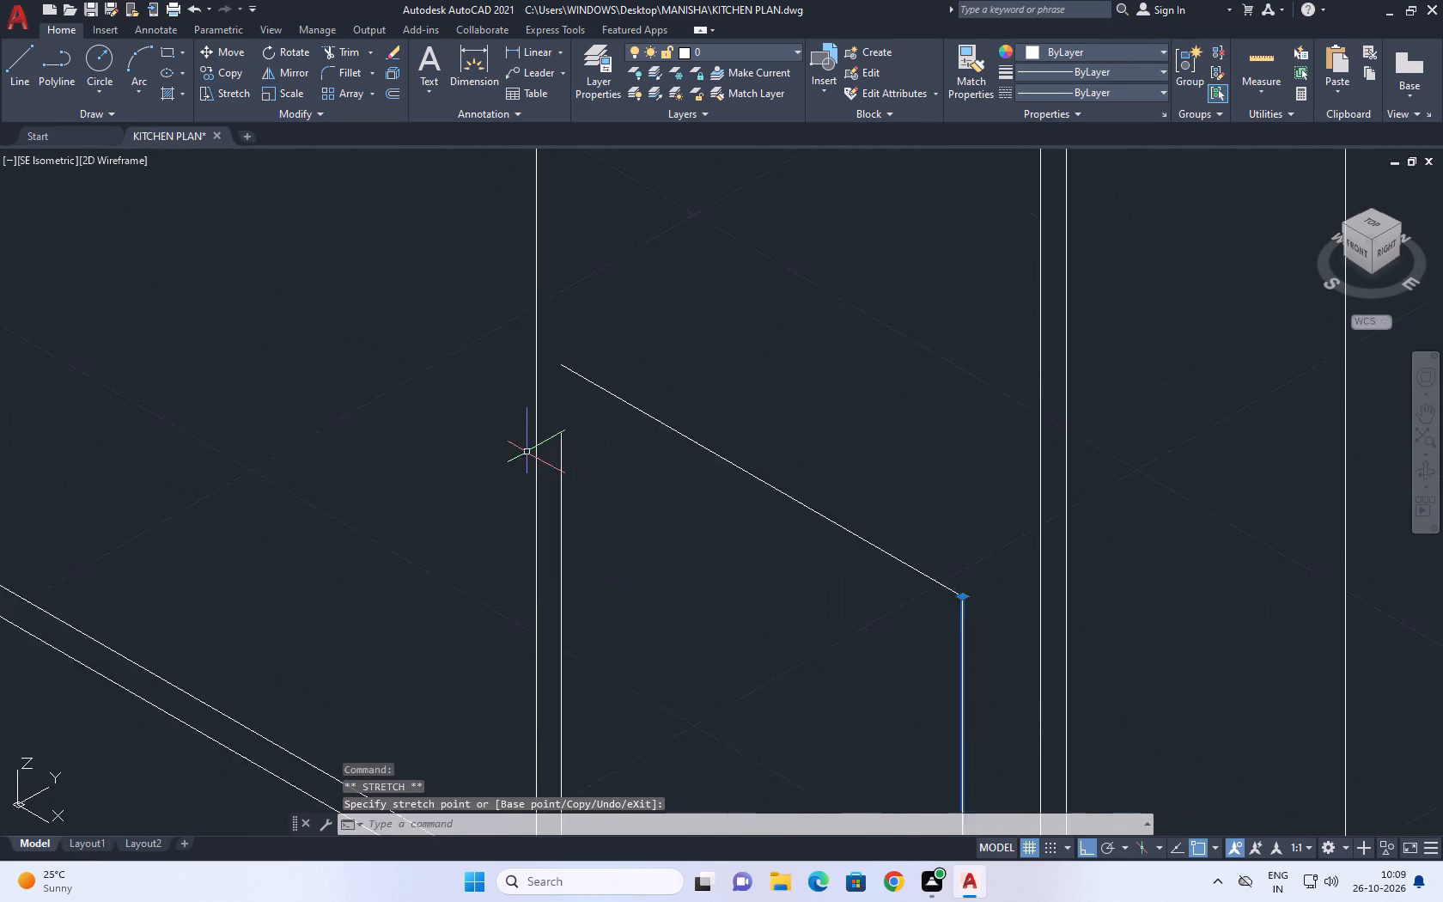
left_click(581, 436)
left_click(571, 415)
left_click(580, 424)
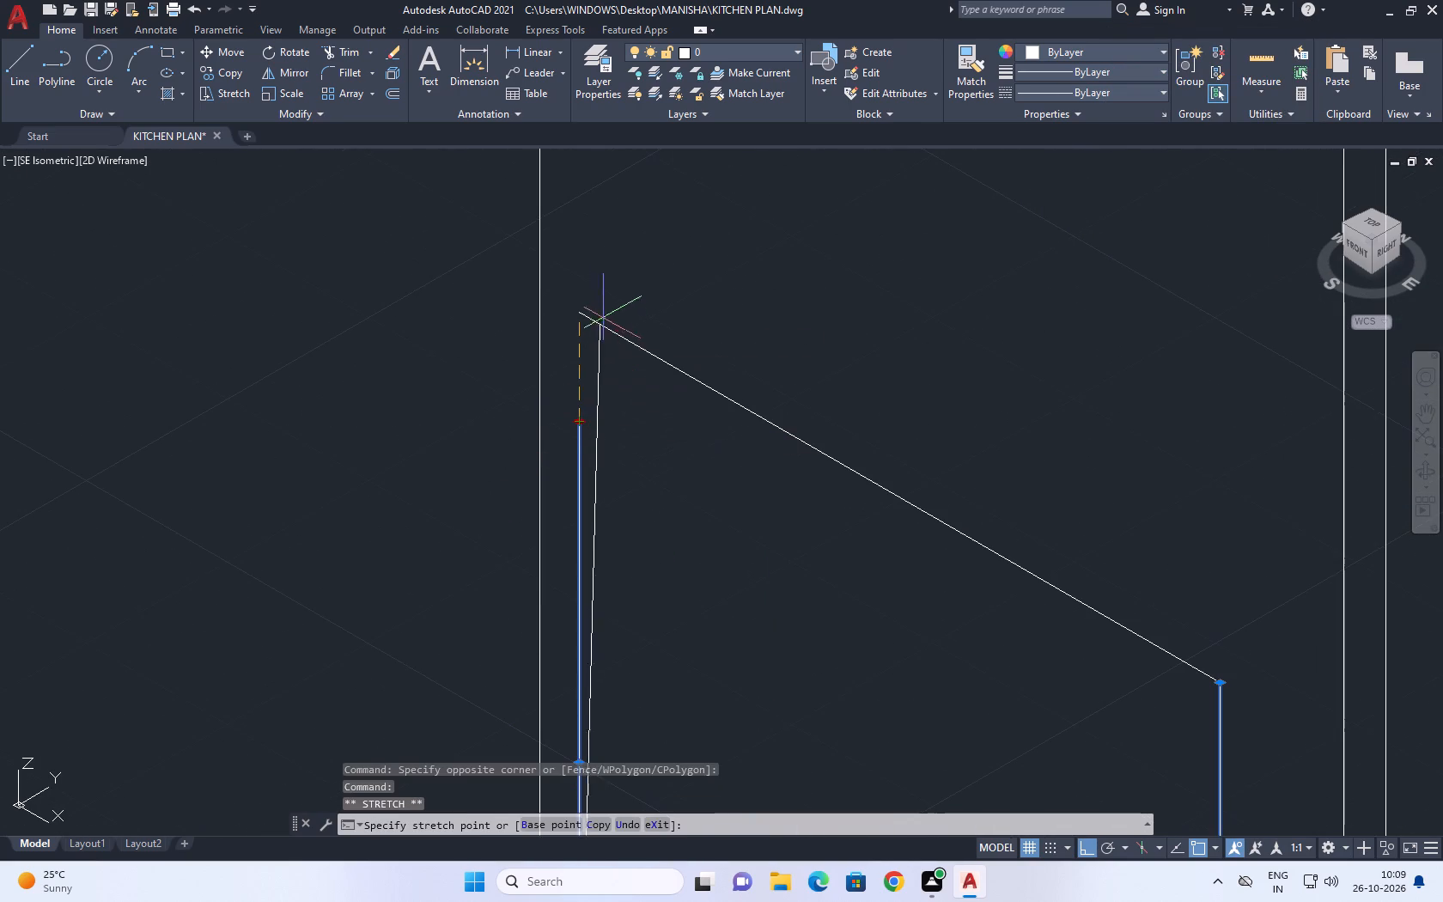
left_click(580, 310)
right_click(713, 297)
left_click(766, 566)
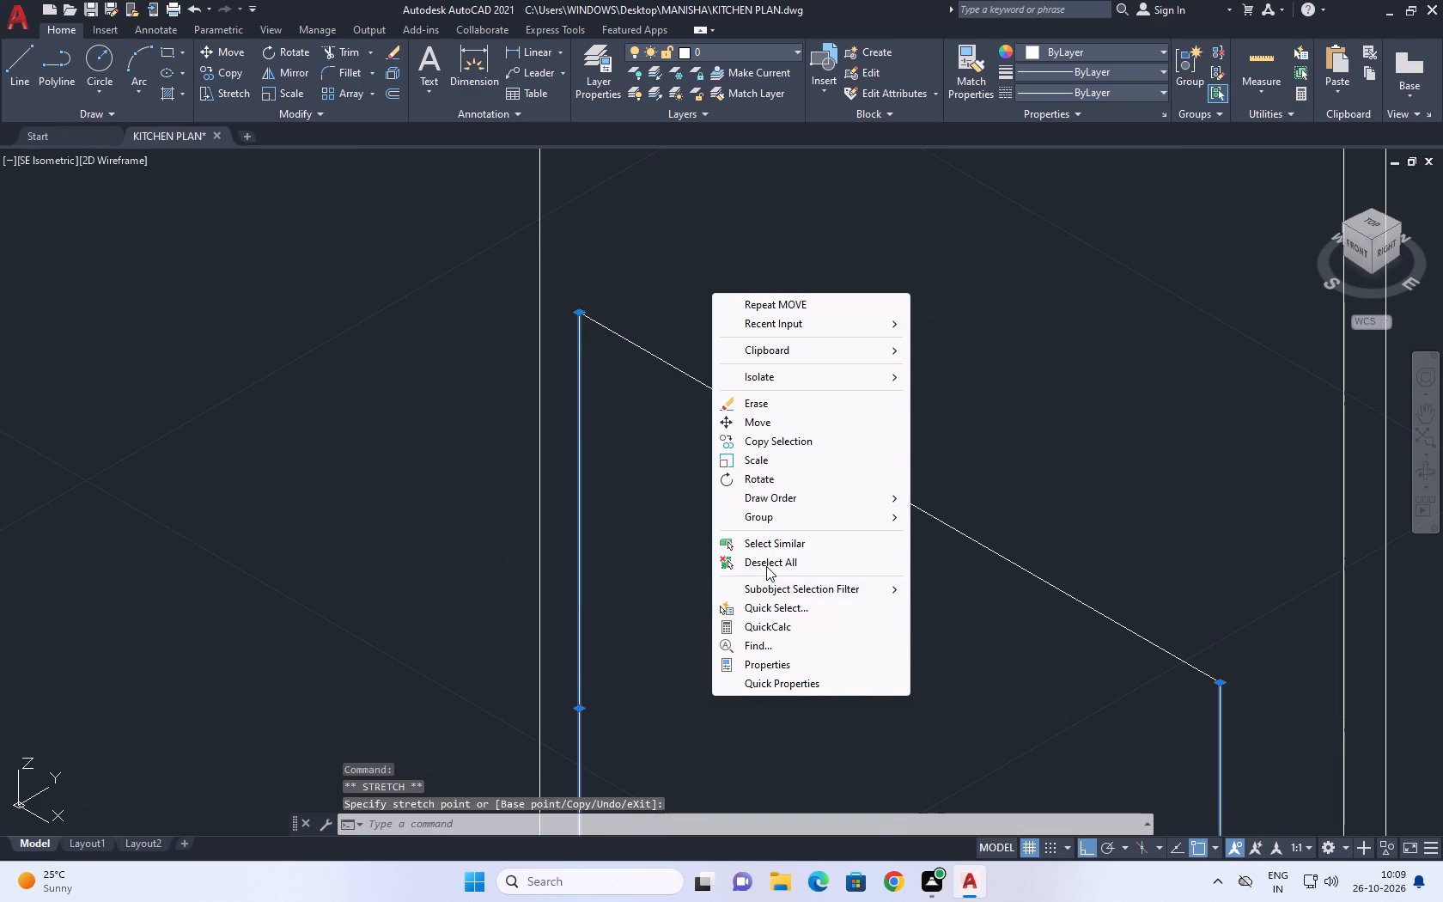
Erase the three lines of the lower compartment outline beside the division line.
scroll(728, 460, "down", 4)
middle_click_drag(813, 493, 717, 529)
scroll(727, 529, "down", 1)
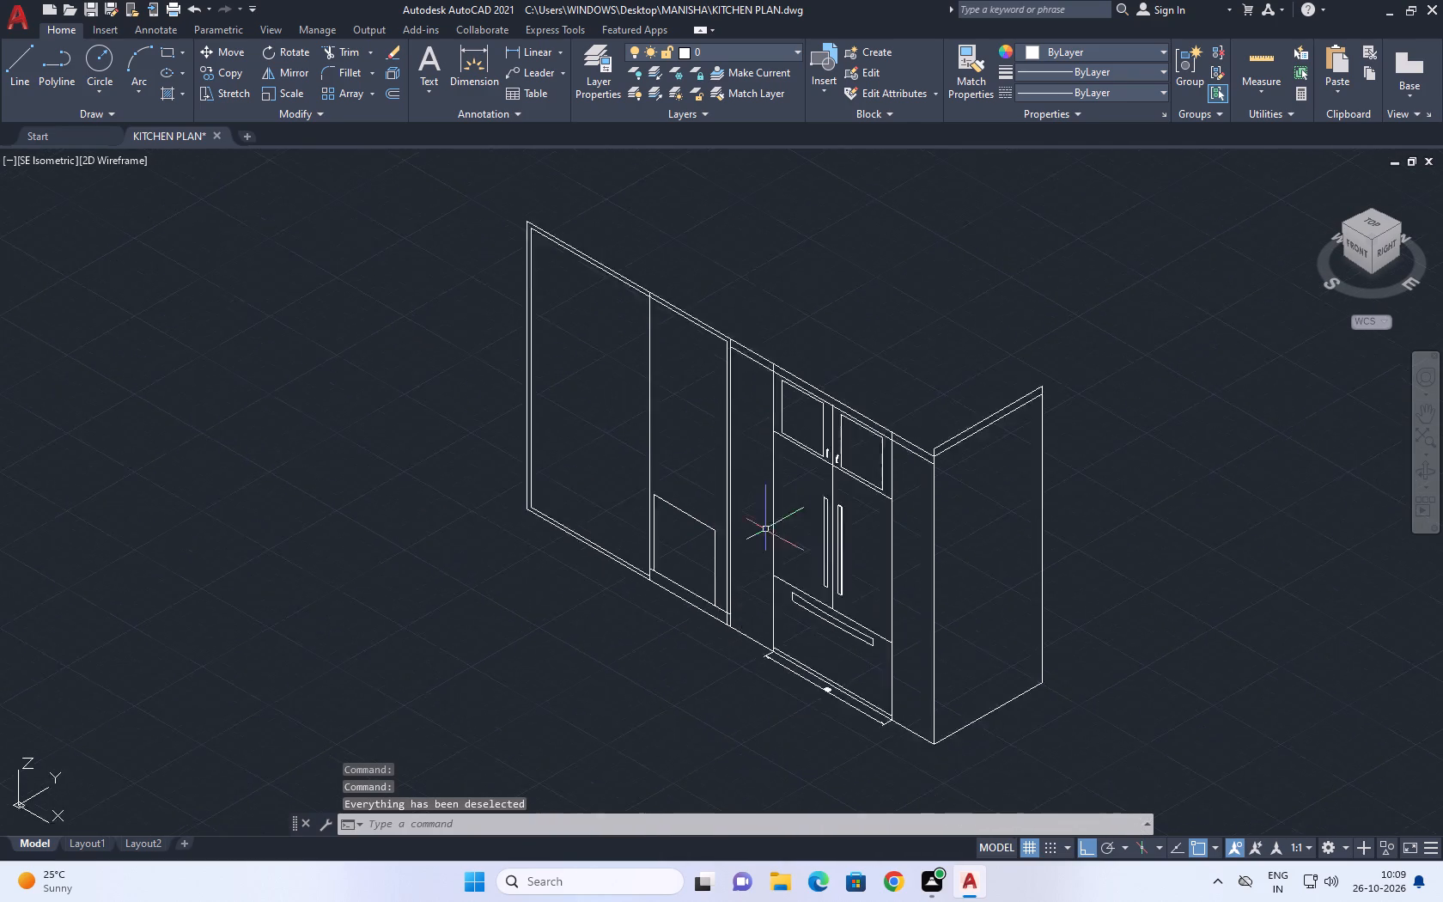
scroll(793, 529, "down", 2)
scroll(767, 527, "up", 4)
middle_click_drag(779, 606, 843, 494)
middle_click_drag(880, 574, 941, 639)
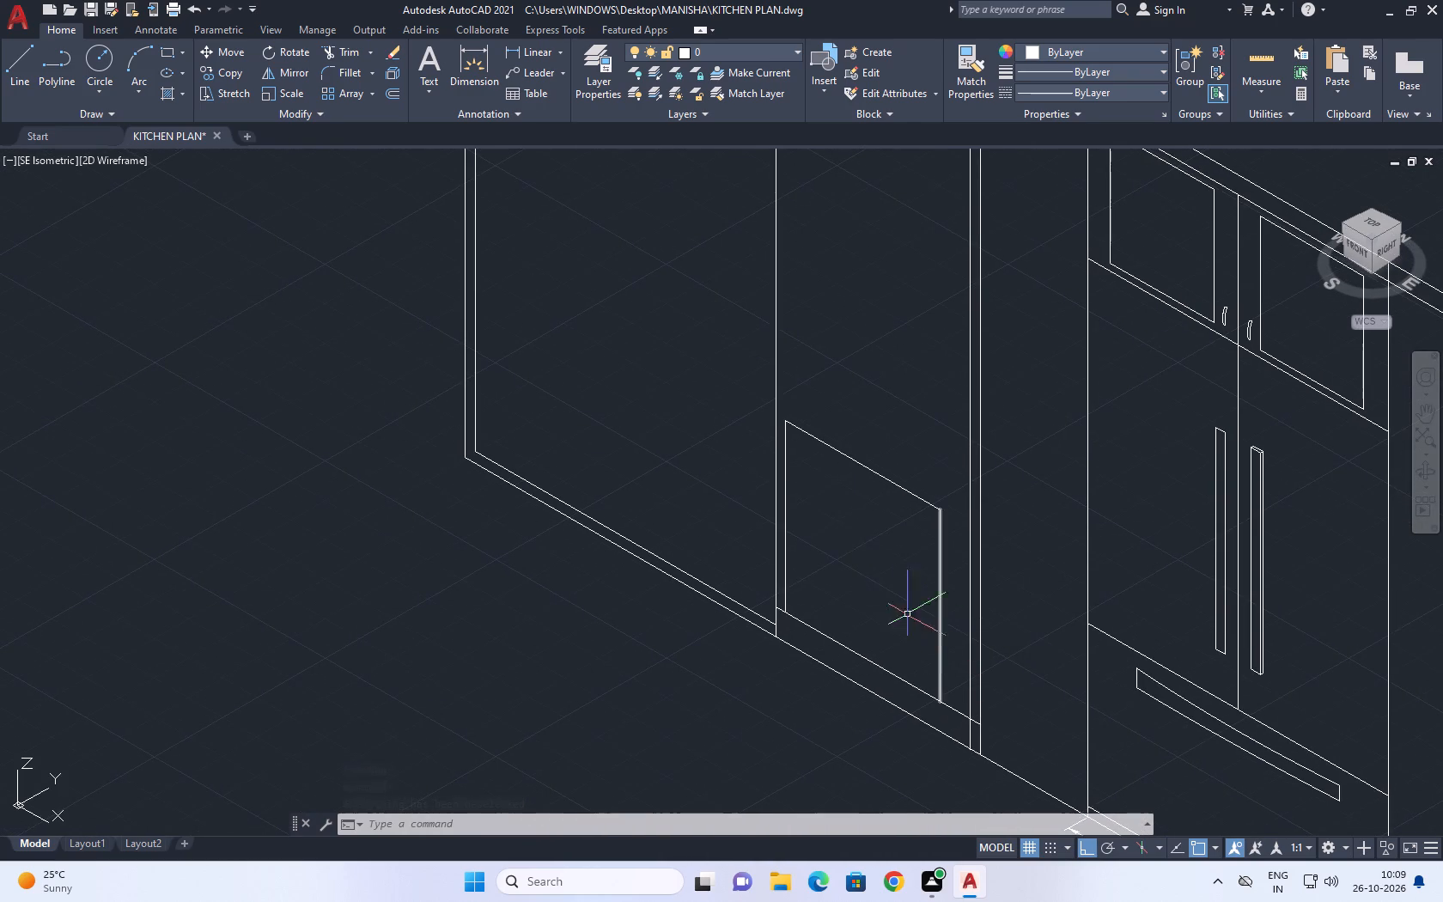
left_click(733, 338)
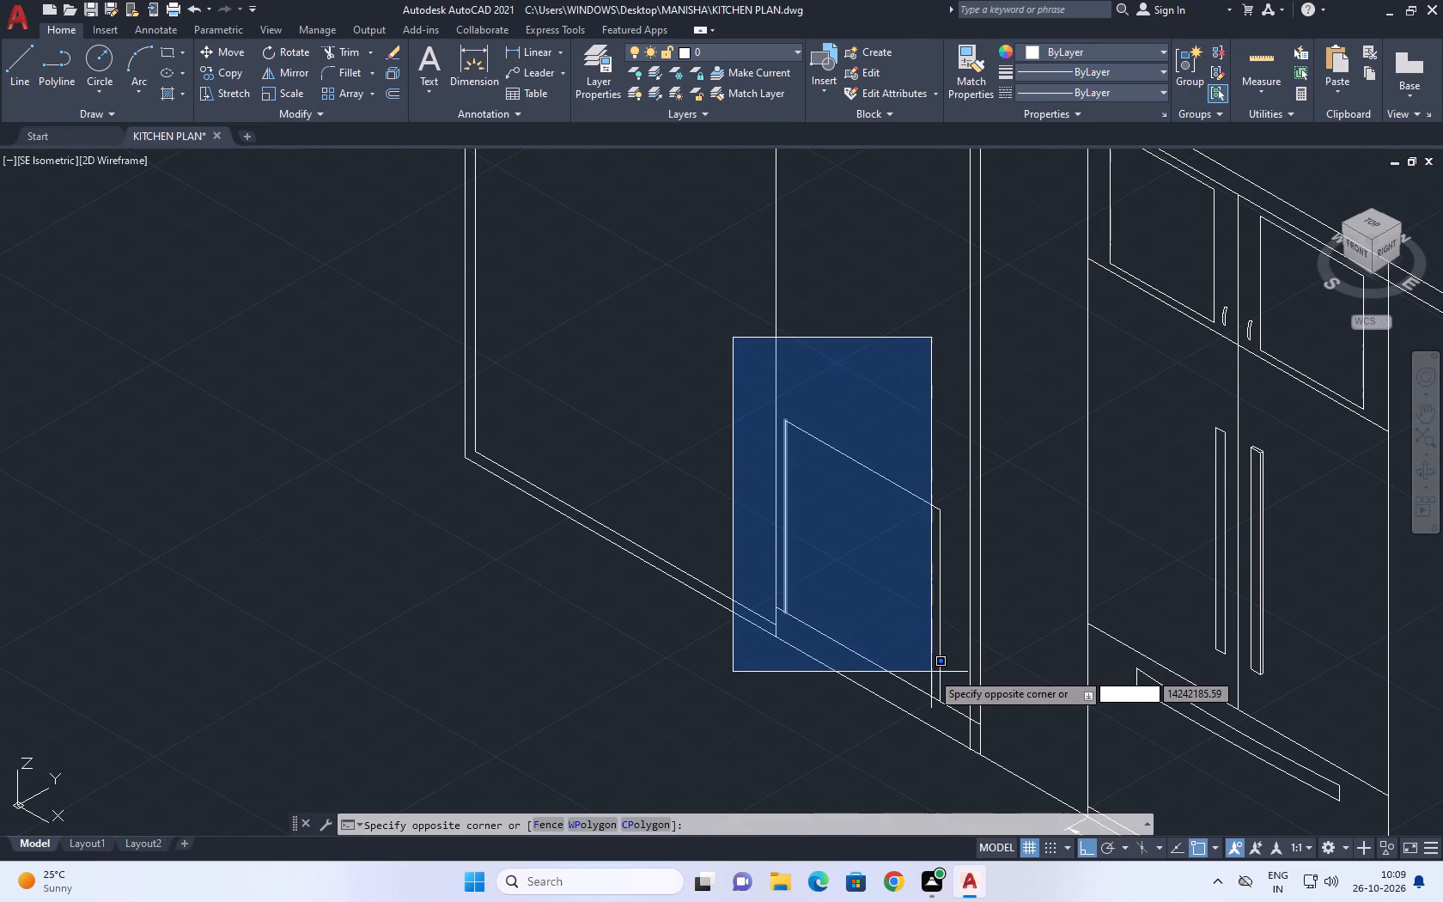
left_click(963, 729)
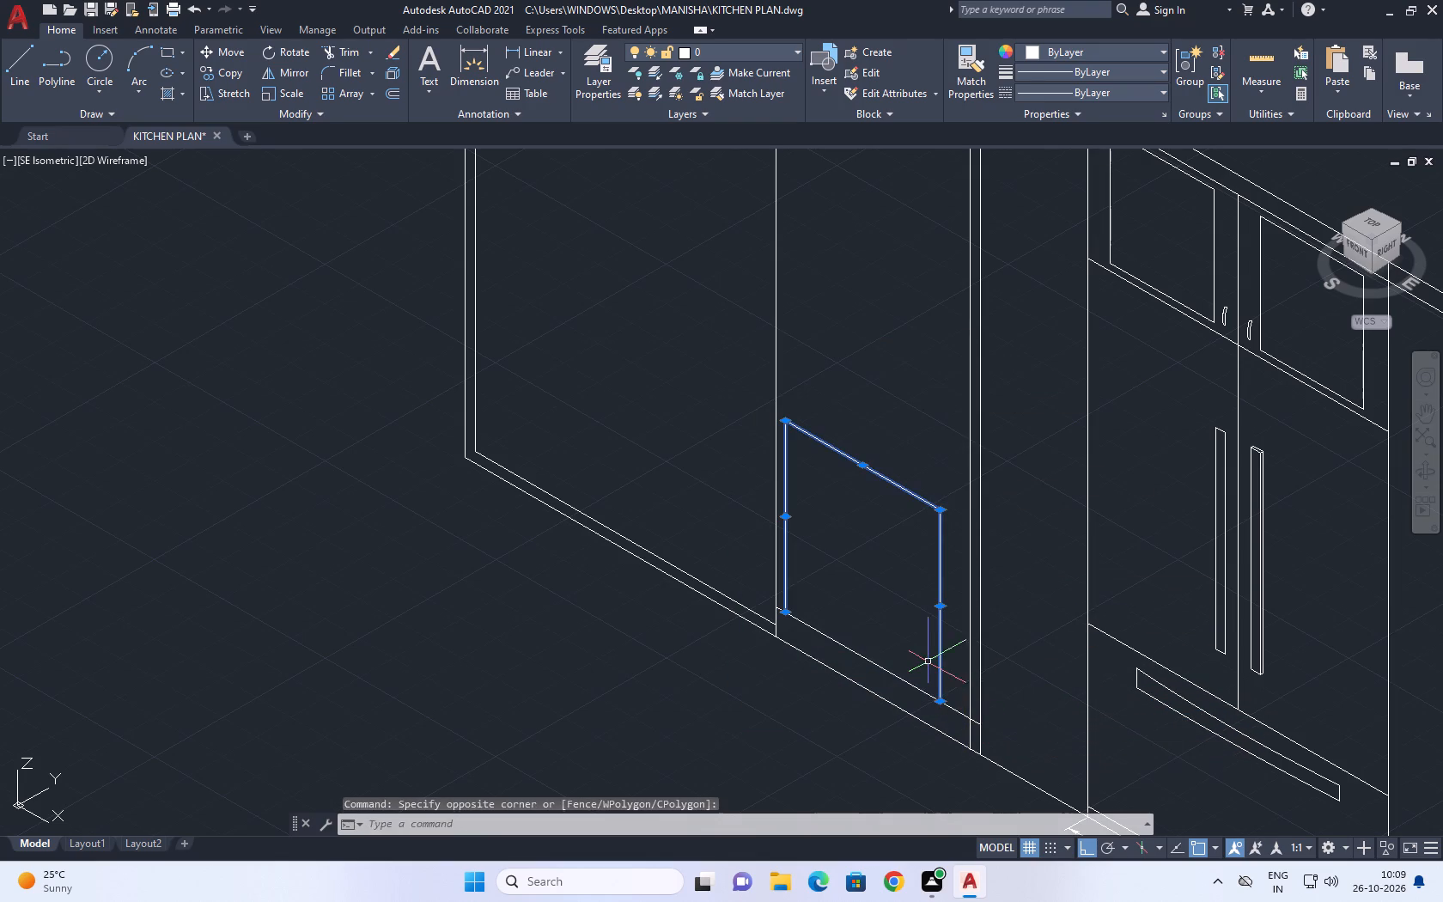
key("Delete")
Draw a new three-sided compartment outline about 39 wide standing on the base line, starting just inside the inner right vertical line.
middle_click_drag(924, 713, 913, 685)
middle_click_drag(935, 702, 885, 668)
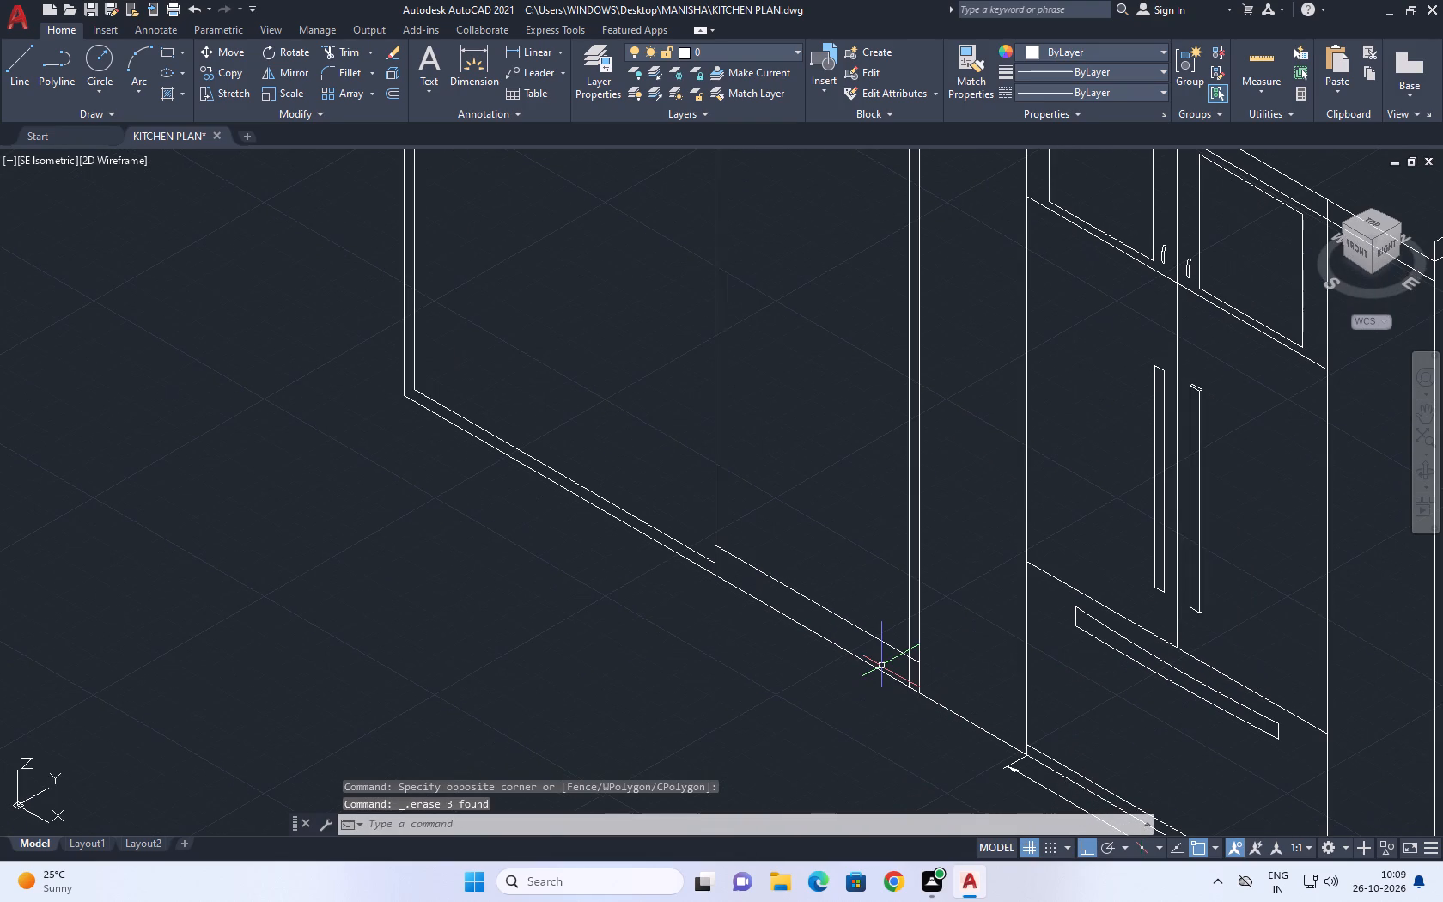
scroll(877, 655, "up", 2)
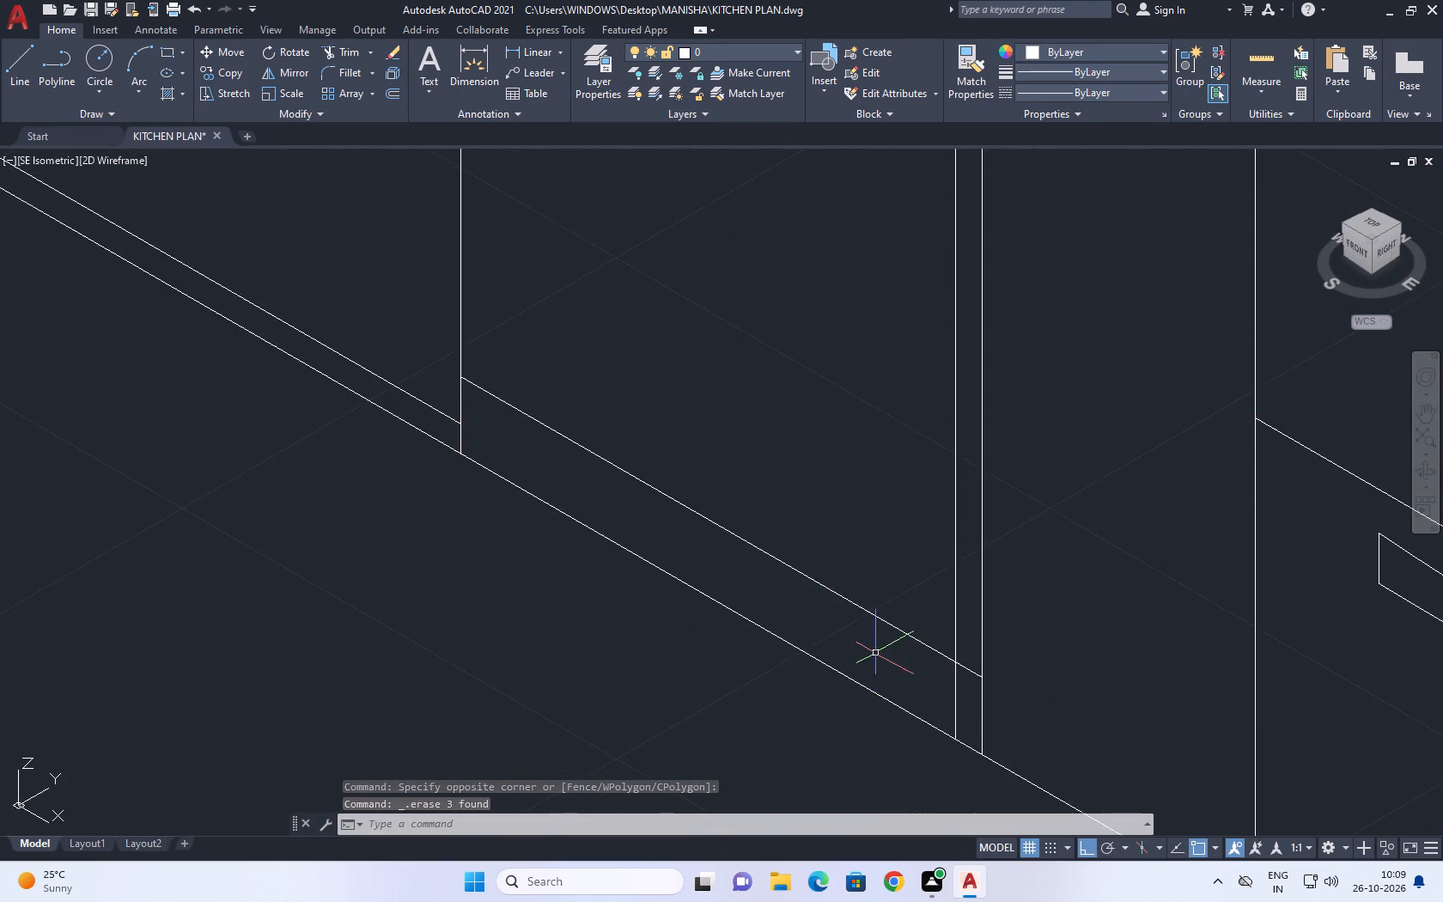
middle_click_drag(877, 683, 868, 722)
key("l")
key("space")
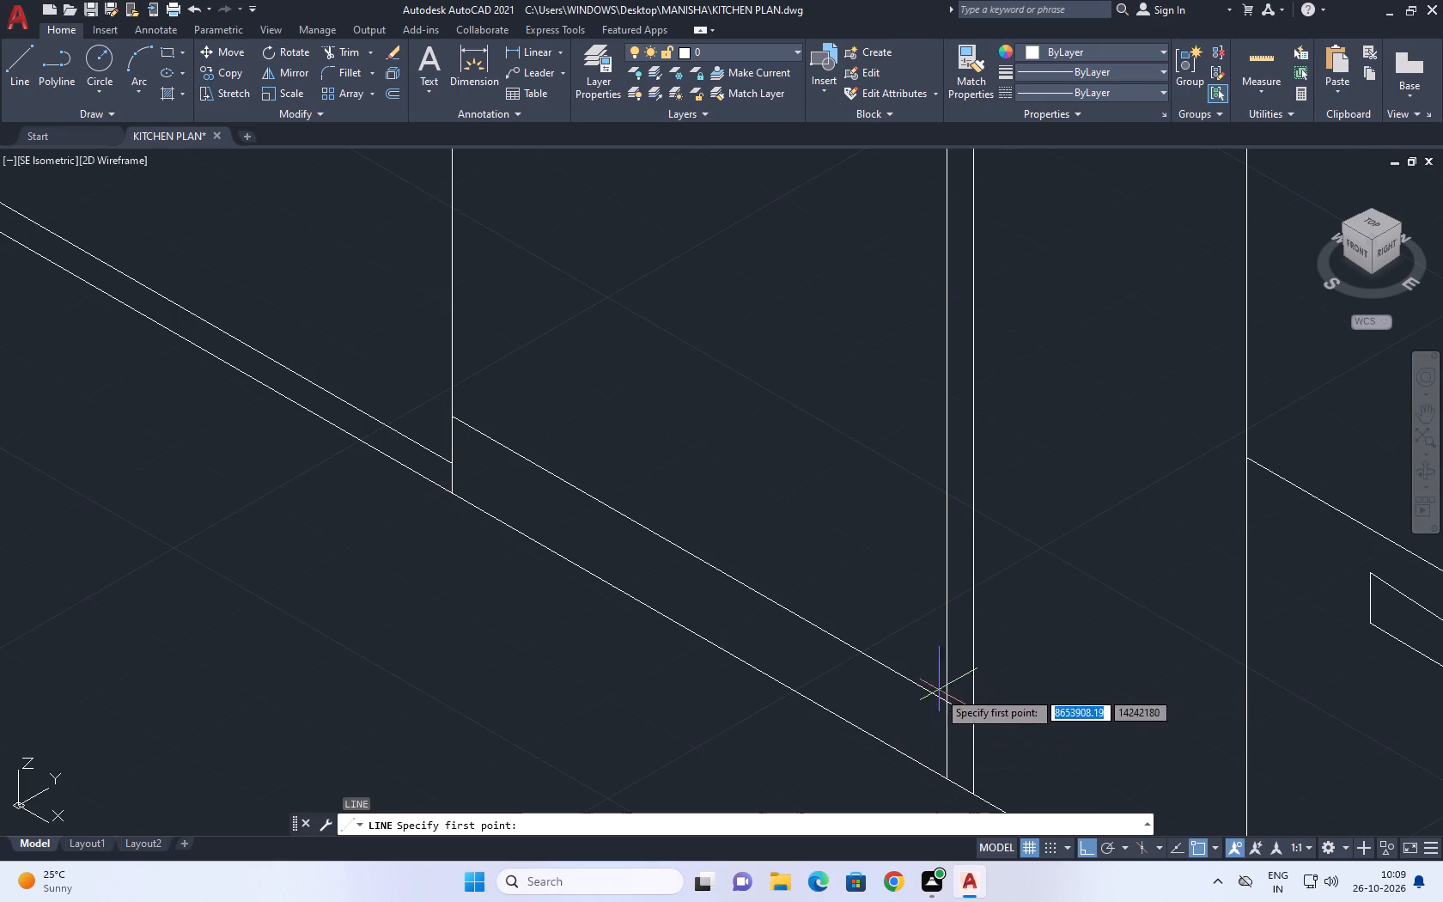
left_click(922, 688)
middle_click_drag(904, 248, 904, 408)
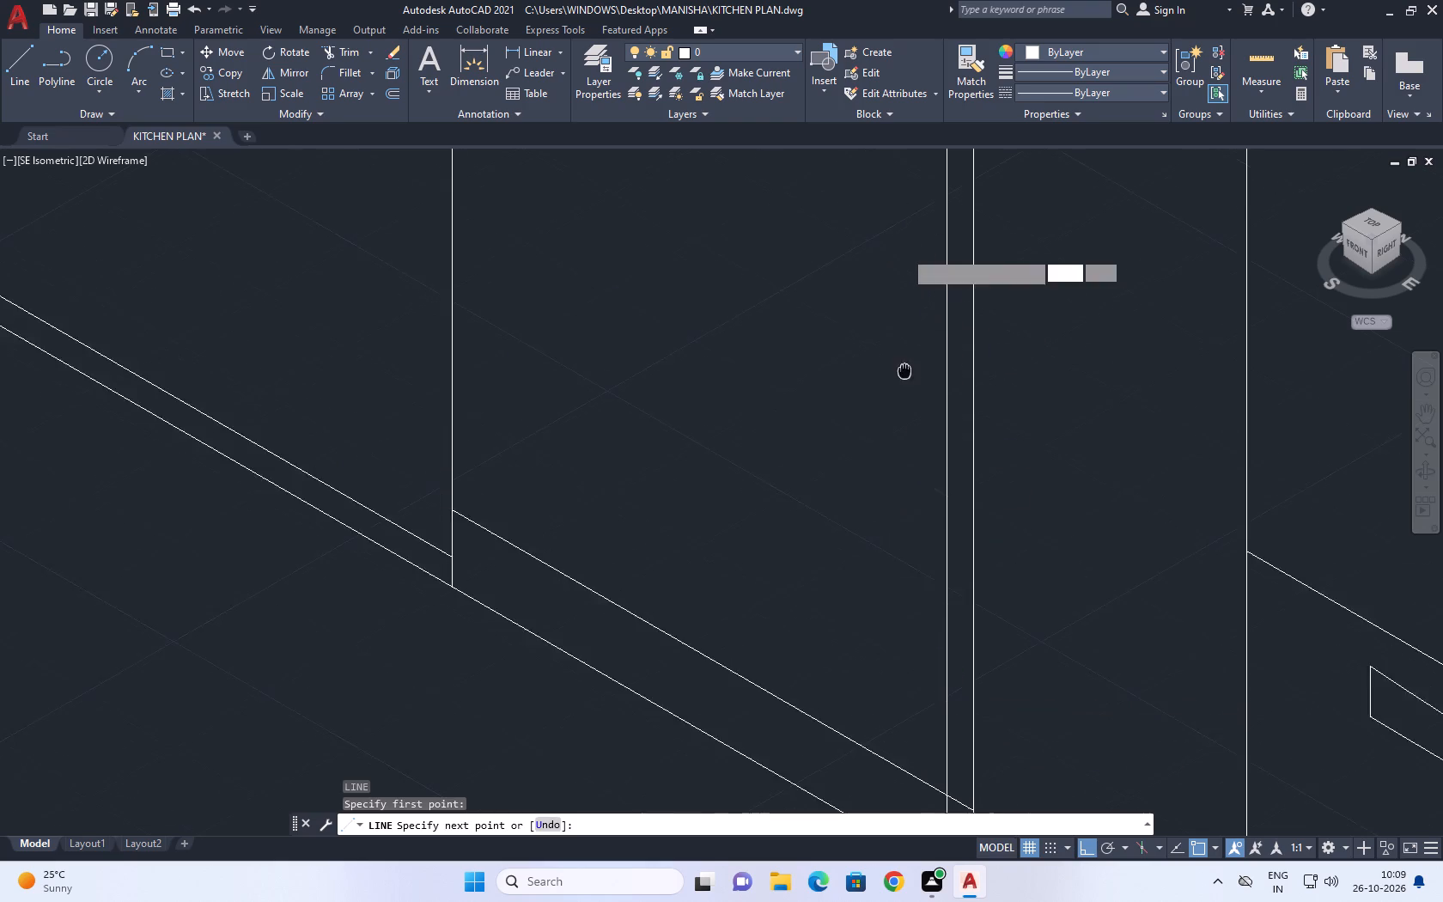
middle_click_drag(904, 408, 910, 592)
scroll(910, 594, "down", 1)
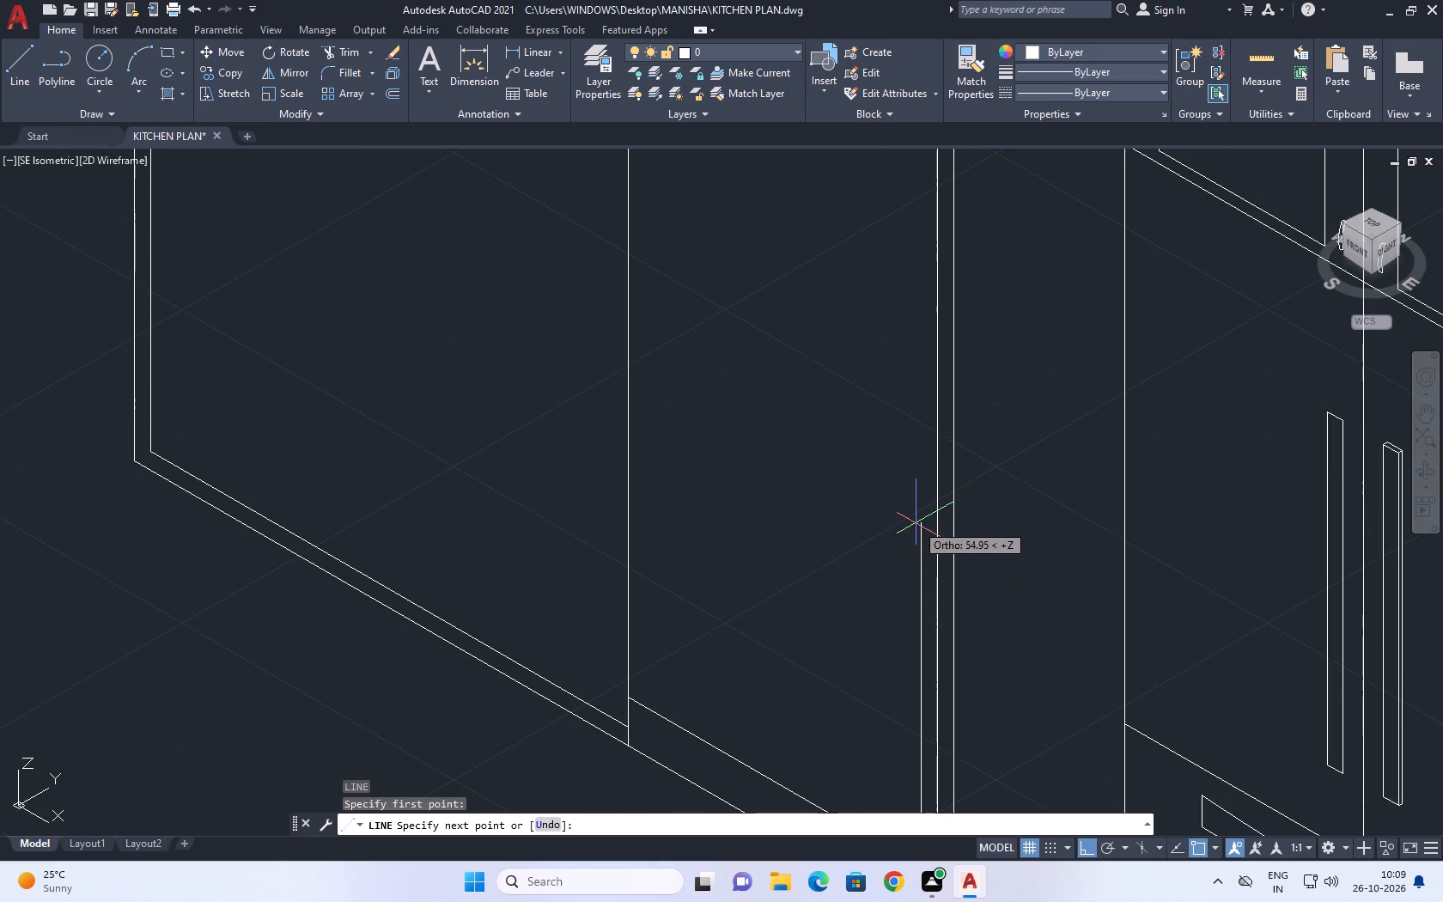
left_click(921, 558)
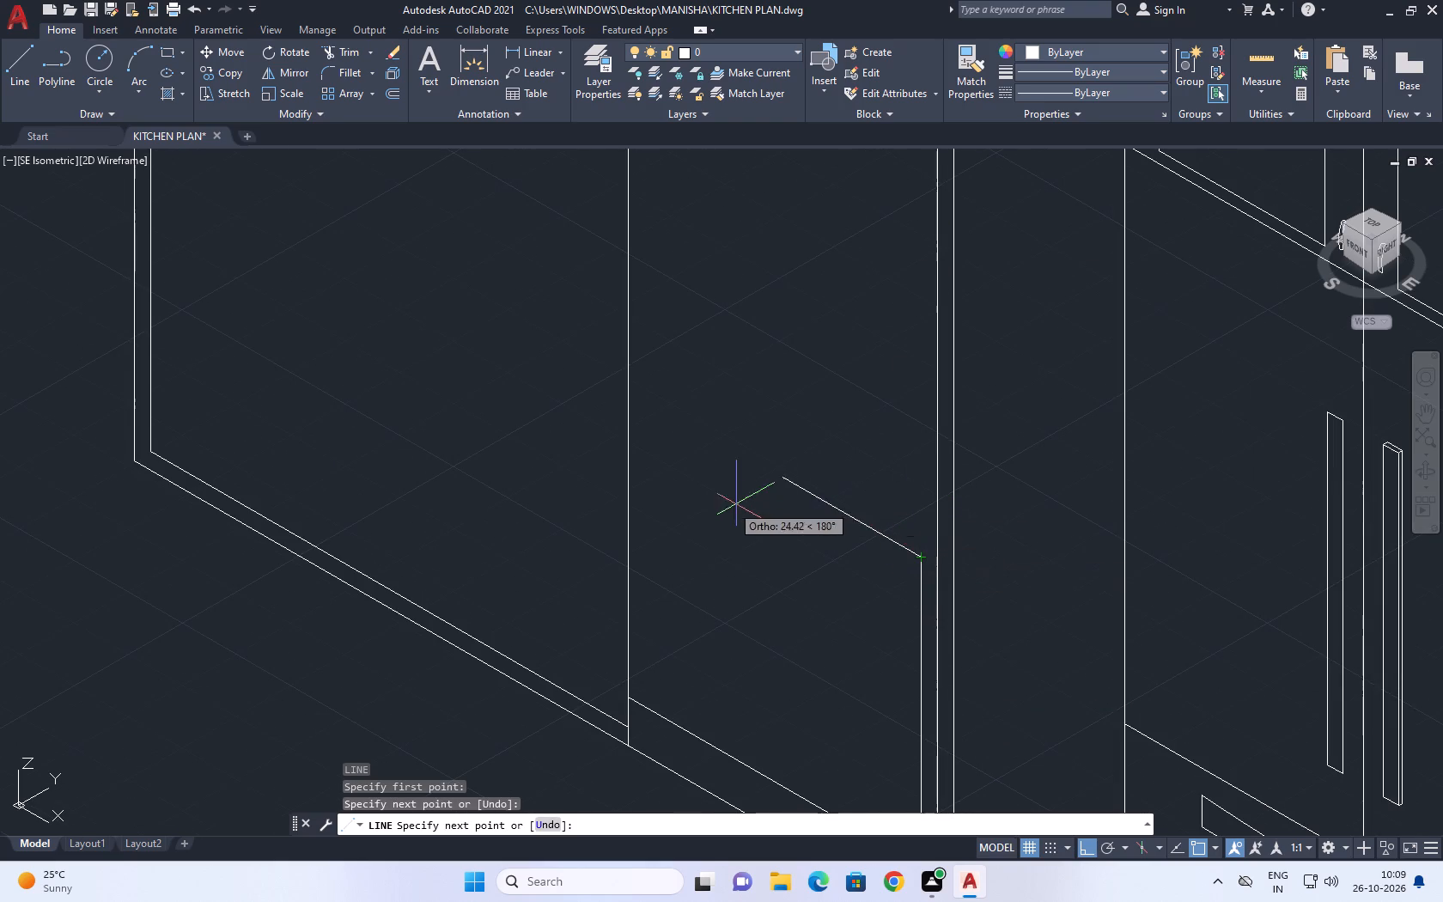
middle_click_drag(646, 488, 679, 364)
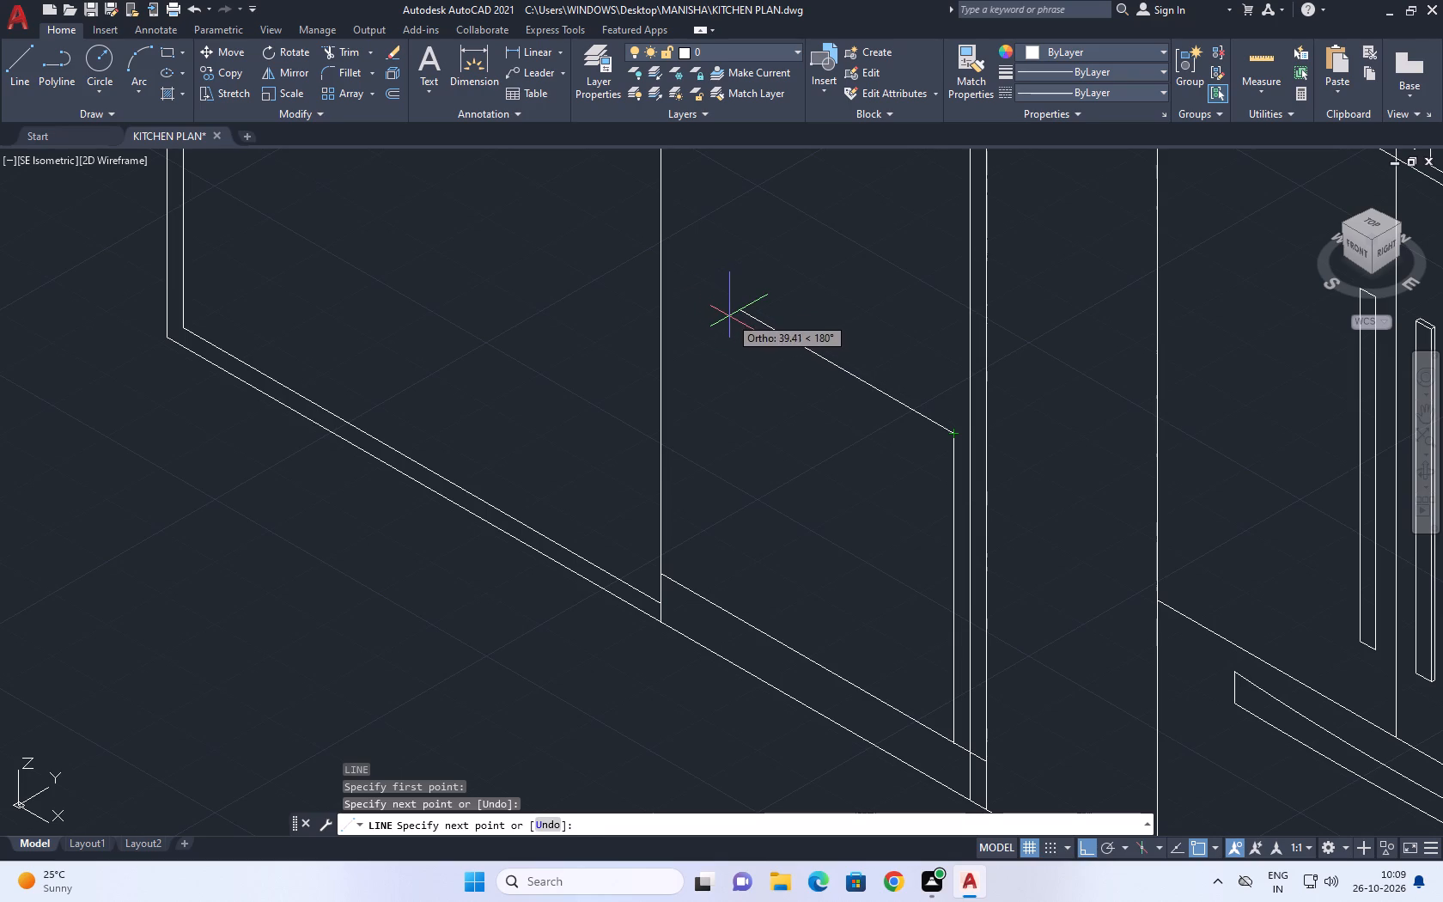
left_click(729, 316)
left_click(739, 620)
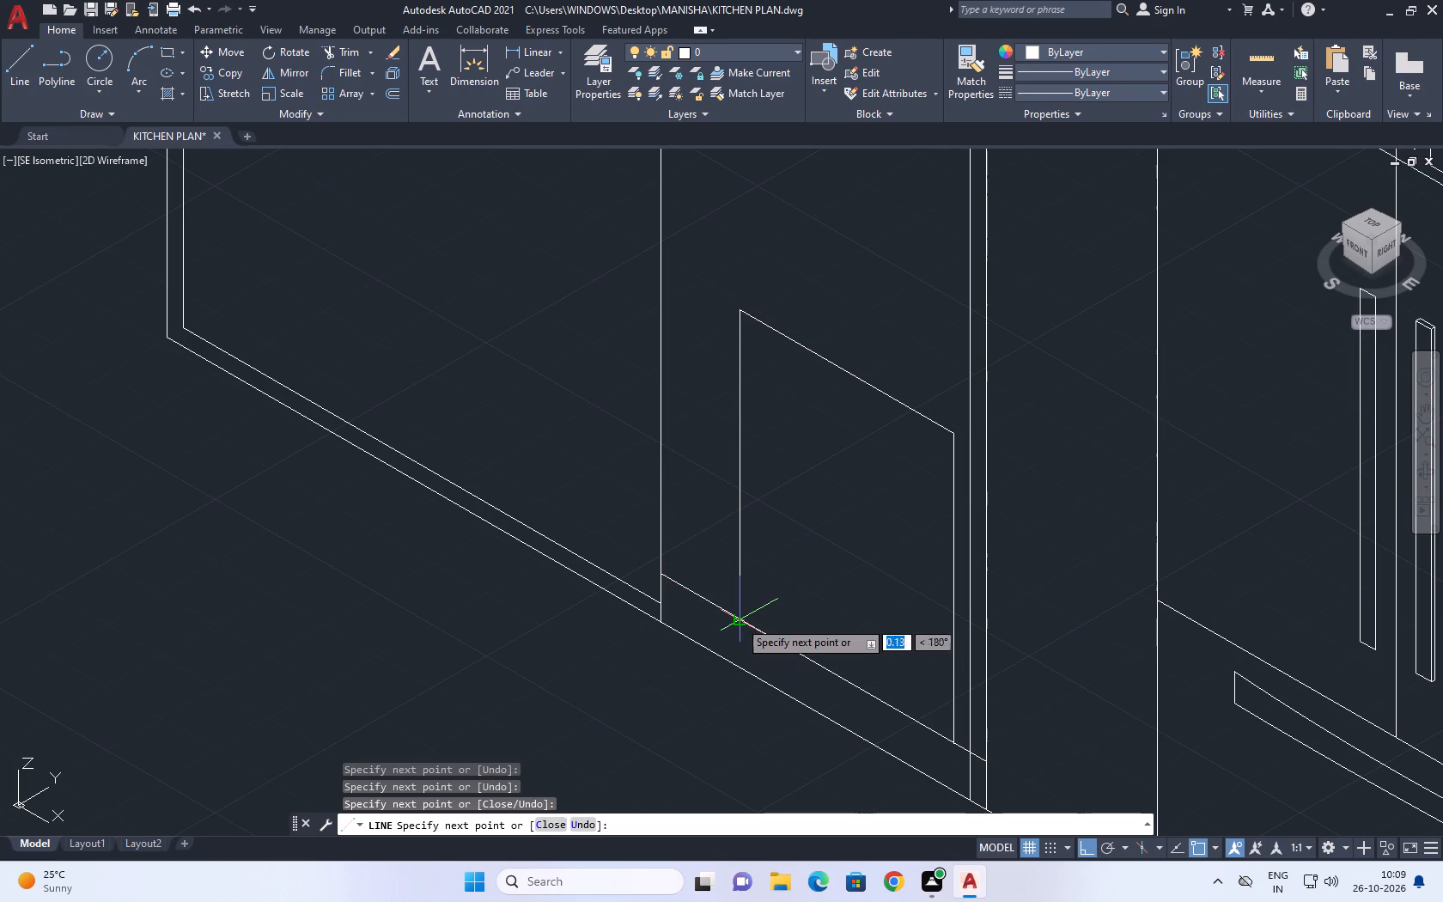
key("space")
Draw a line about 32 long just below the new compartment outline's top edge and parallel to it.
middle_click_drag(761, 489, 755, 549)
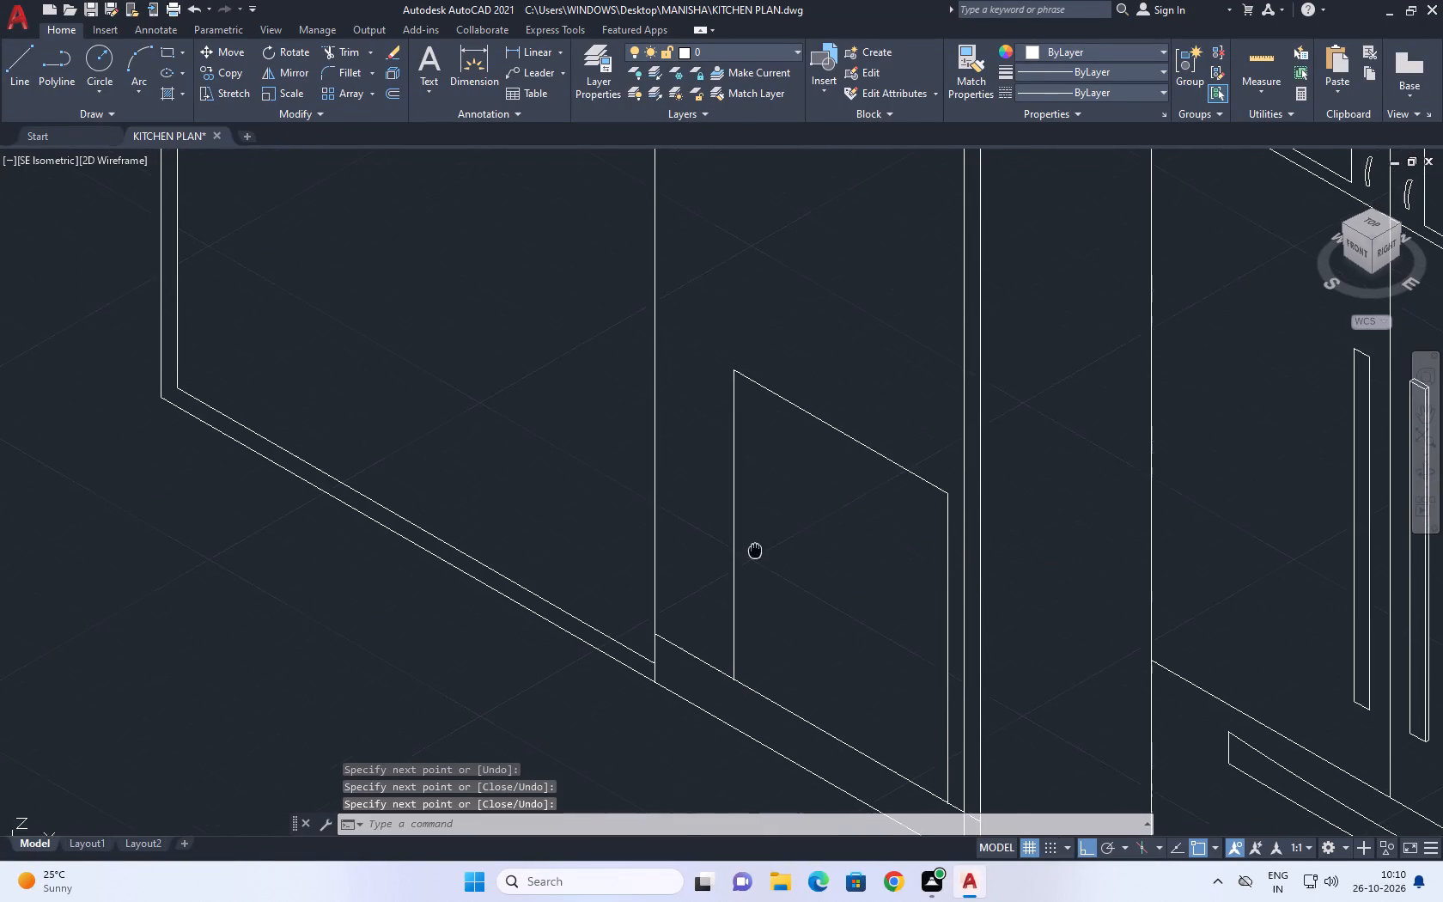
middle_click_drag(755, 549, 760, 552)
middle_click_drag(761, 521, 756, 558)
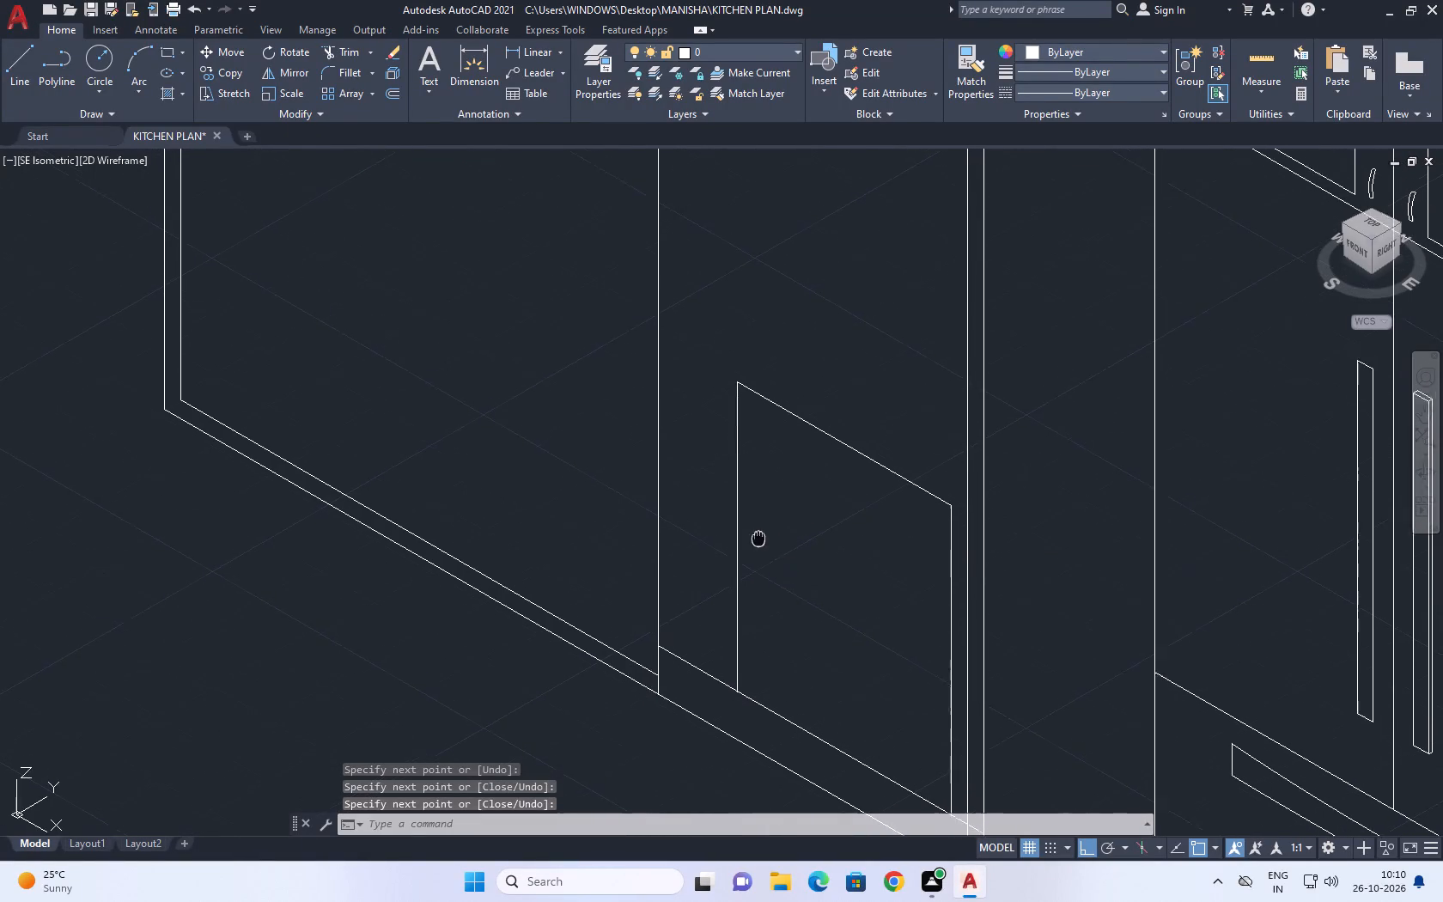
middle_click_drag(756, 558, 747, 601)
key("l")
key("space")
middle_click_drag(757, 504, 729, 439)
scroll(729, 436, "up", 1)
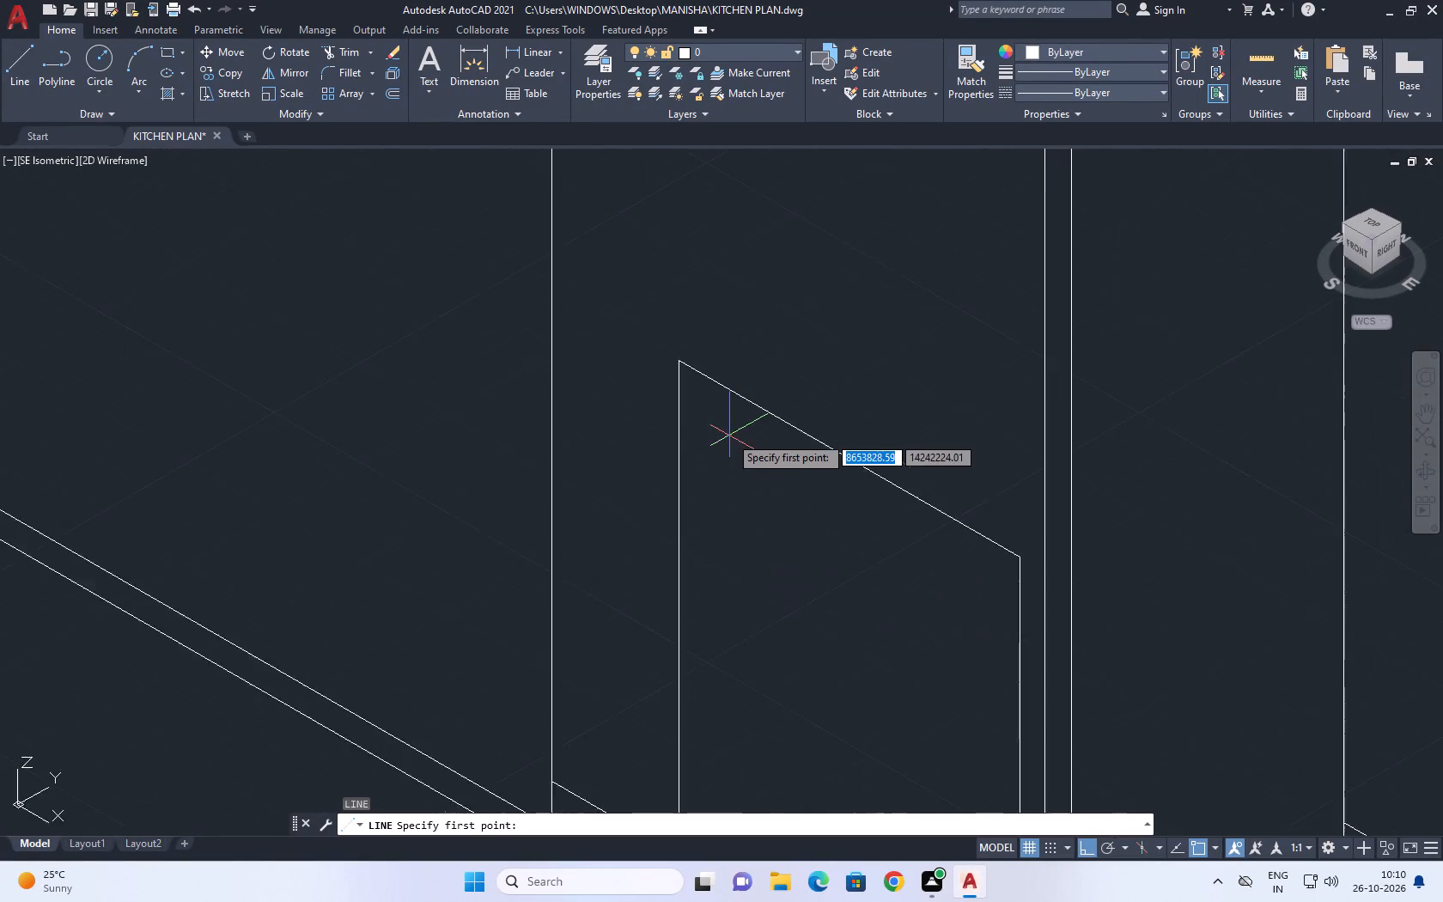
scroll(729, 436, "up", 2)
left_click(666, 382)
scroll(801, 553, "down", 2)
middle_click_drag(862, 603, 769, 497)
scroll(857, 595, "down", 1)
scroll(821, 555, "up", 2)
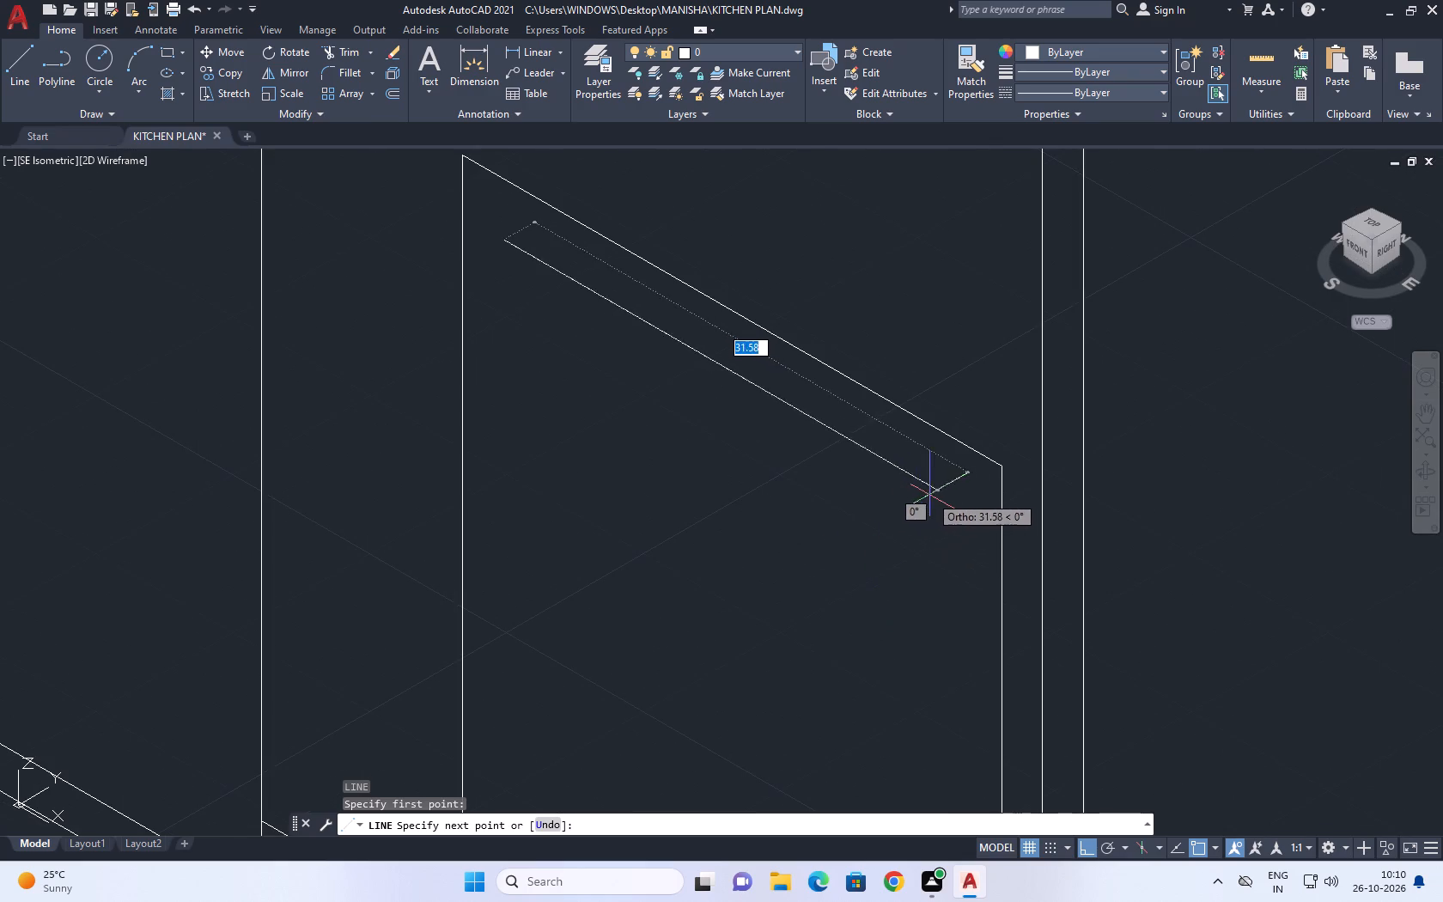
left_click(949, 495)
key("space")
Copy the line under the compartment's top edge straight down a short distance.
left_click(909, 472)
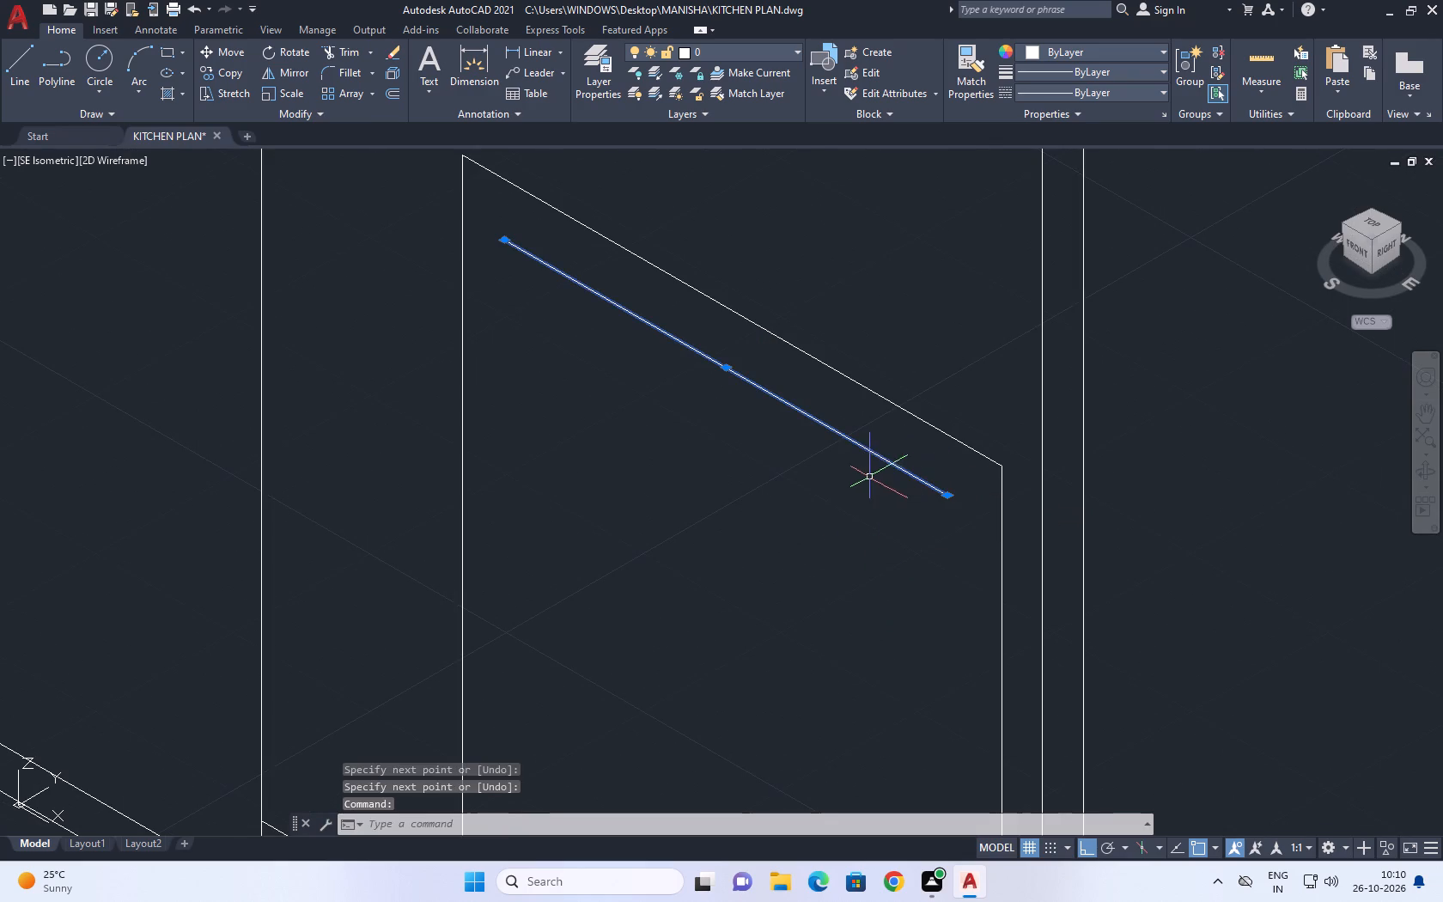
key("c")
key("o")
key("space")
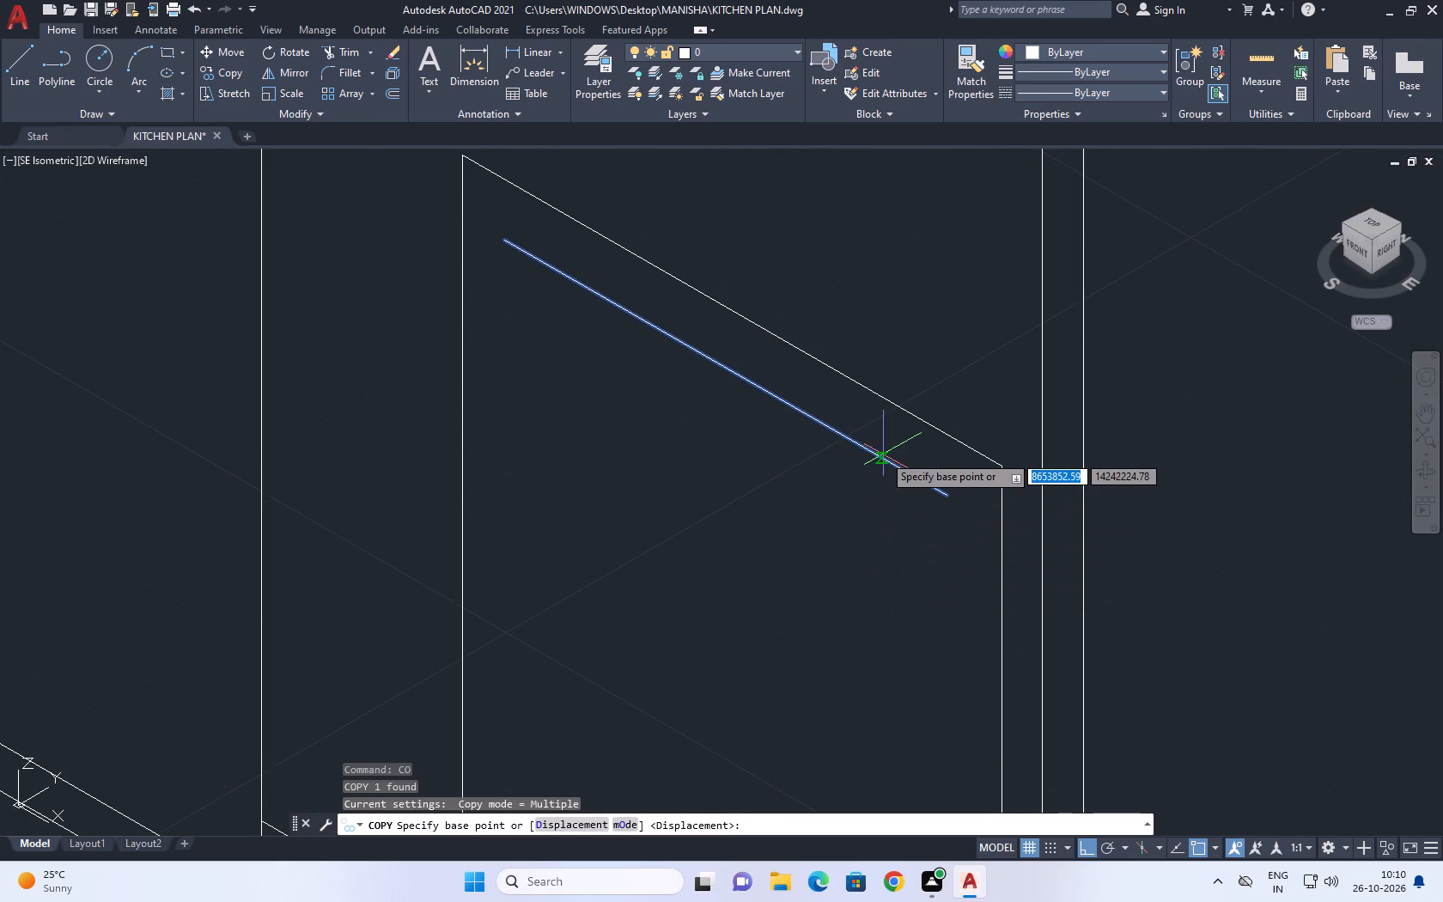
left_click(881, 460)
left_click(878, 477)
key("space")
Erase the upper of the two parallel lines inside the compartment outline, leaving nothing selected.
middle_click_drag(844, 420, 843, 475)
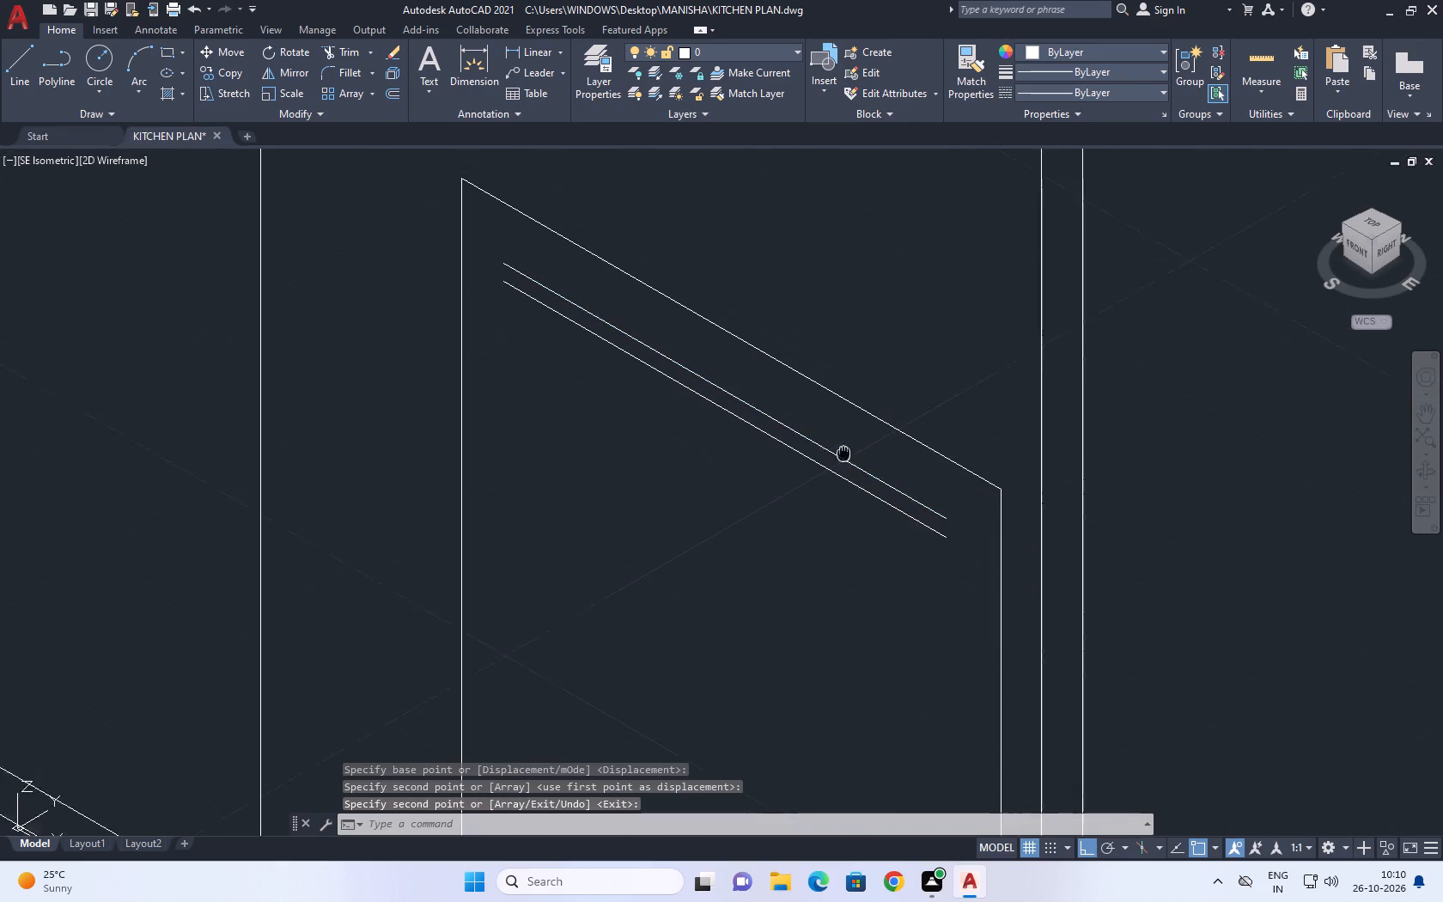
middle_click_drag(843, 475, 861, 693)
middle_click_drag(673, 641, 685, 660)
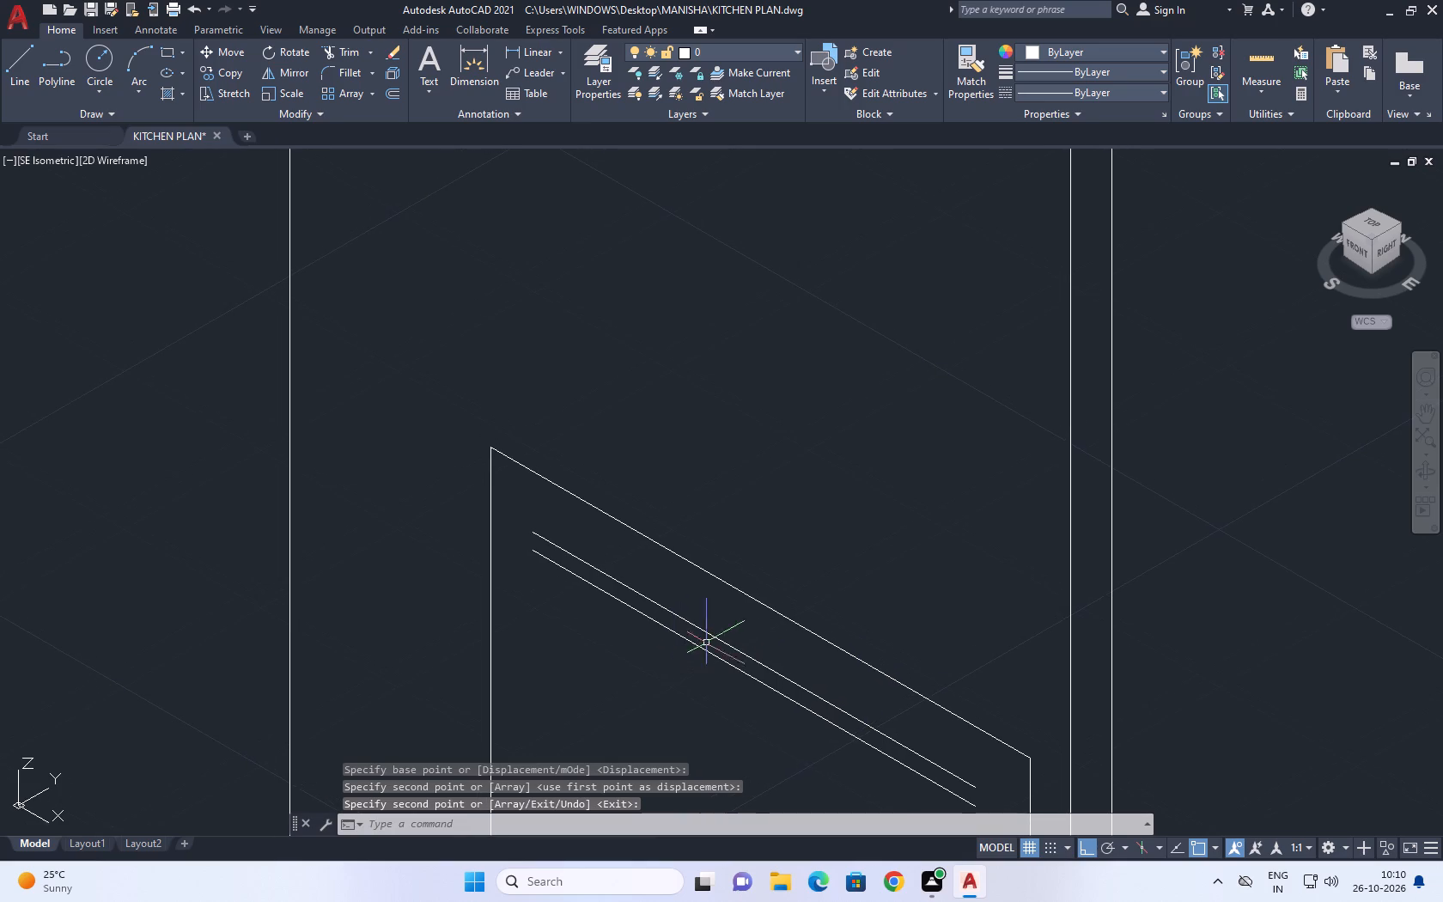
left_click(723, 642)
key("Delete")
middle_click_drag(712, 666, 724, 701)
left_click(729, 691)
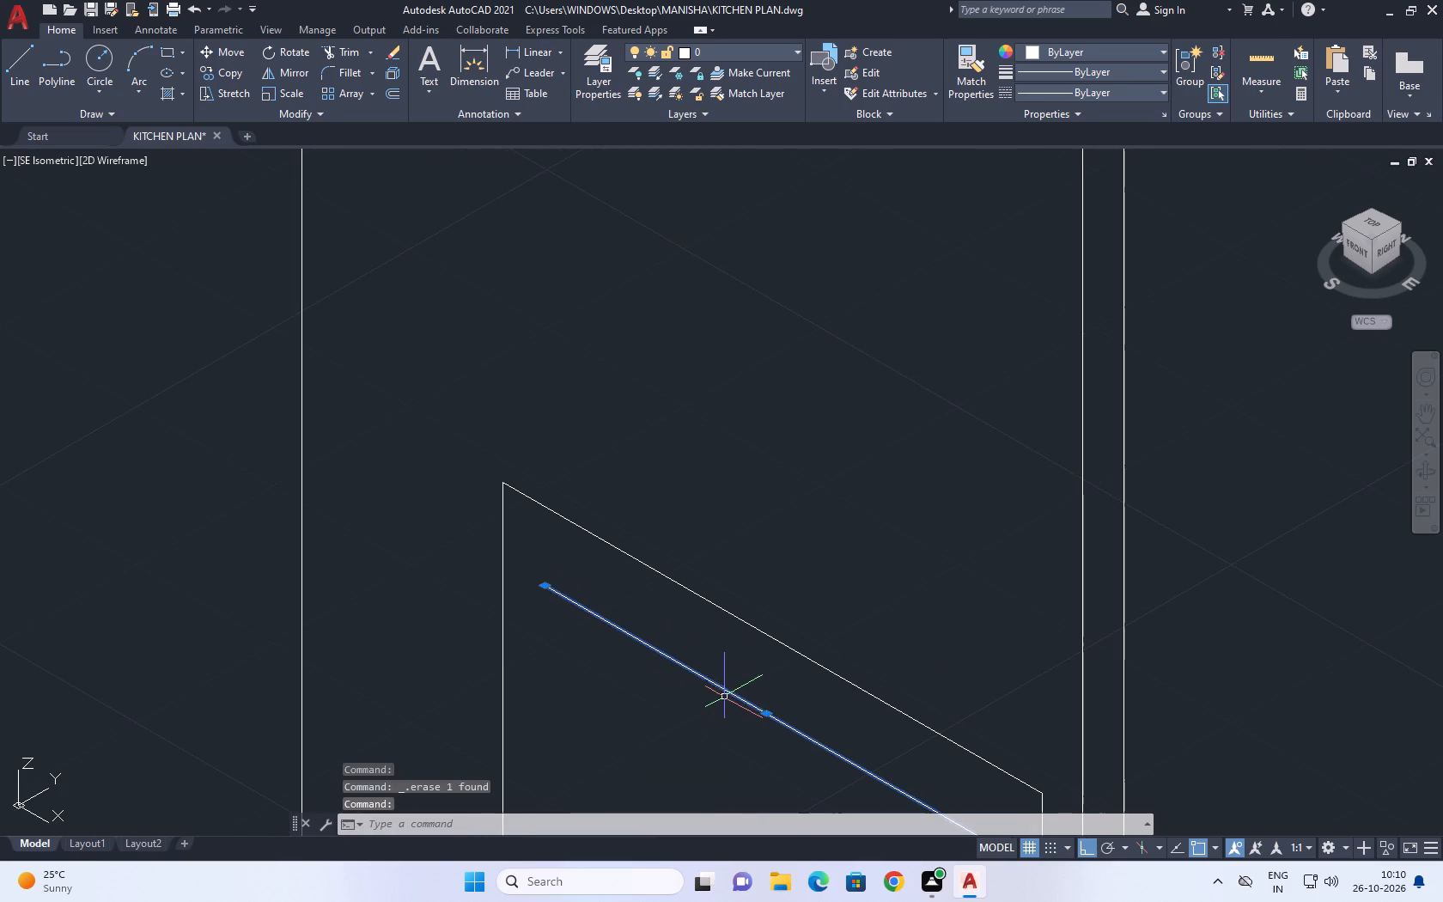
key("Escape")
With ortho off, draw a small three-point arc rising from the upper end of the remaining line inside the compartment outline.
type("A")
key("space")
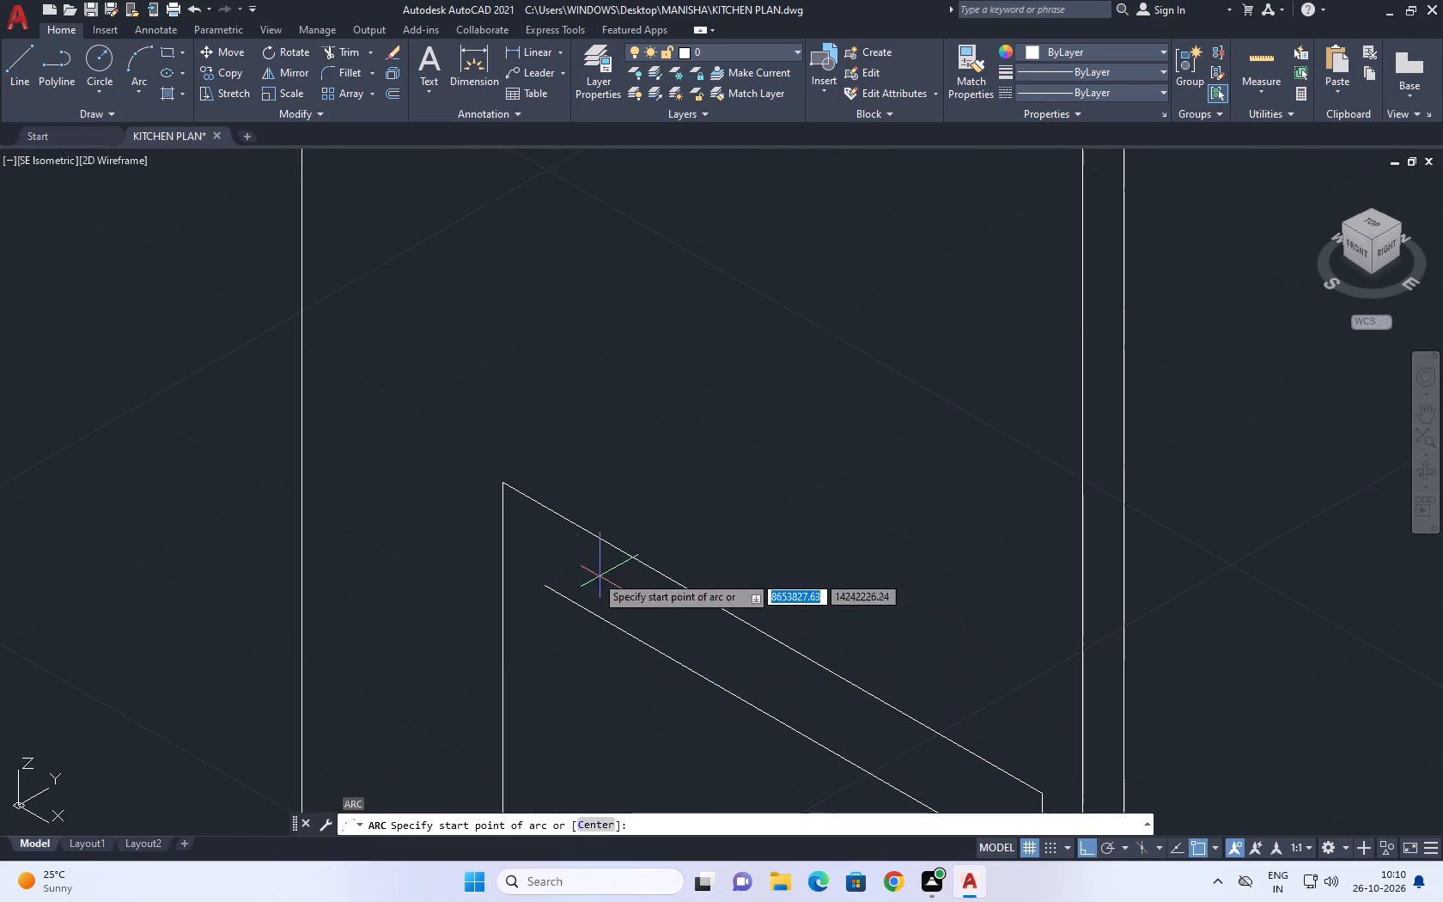
scroll(521, 620, "up", 3)
left_click(588, 537)
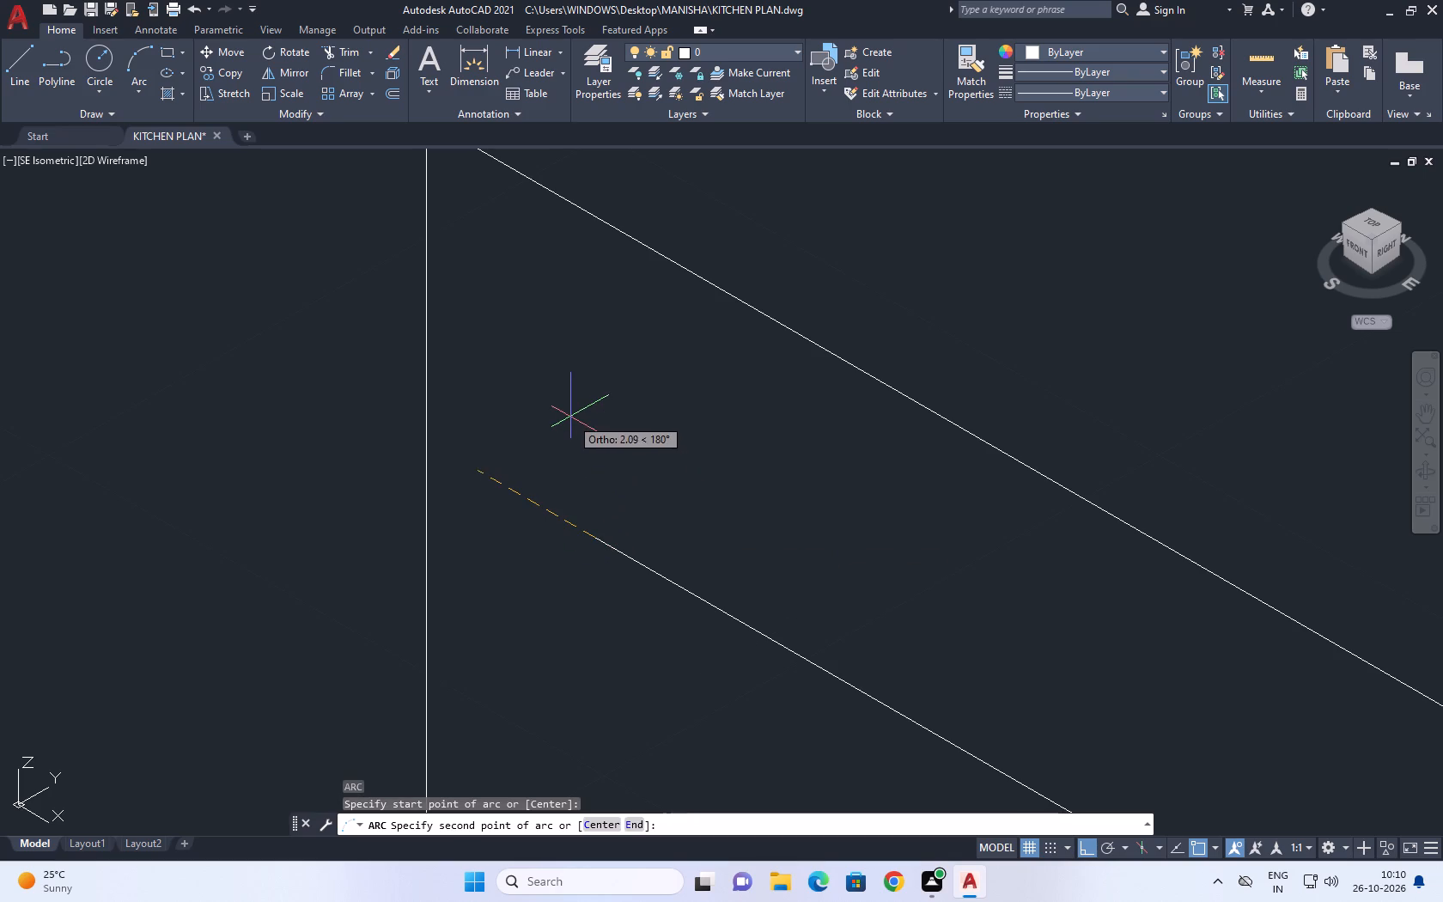
key("F8")
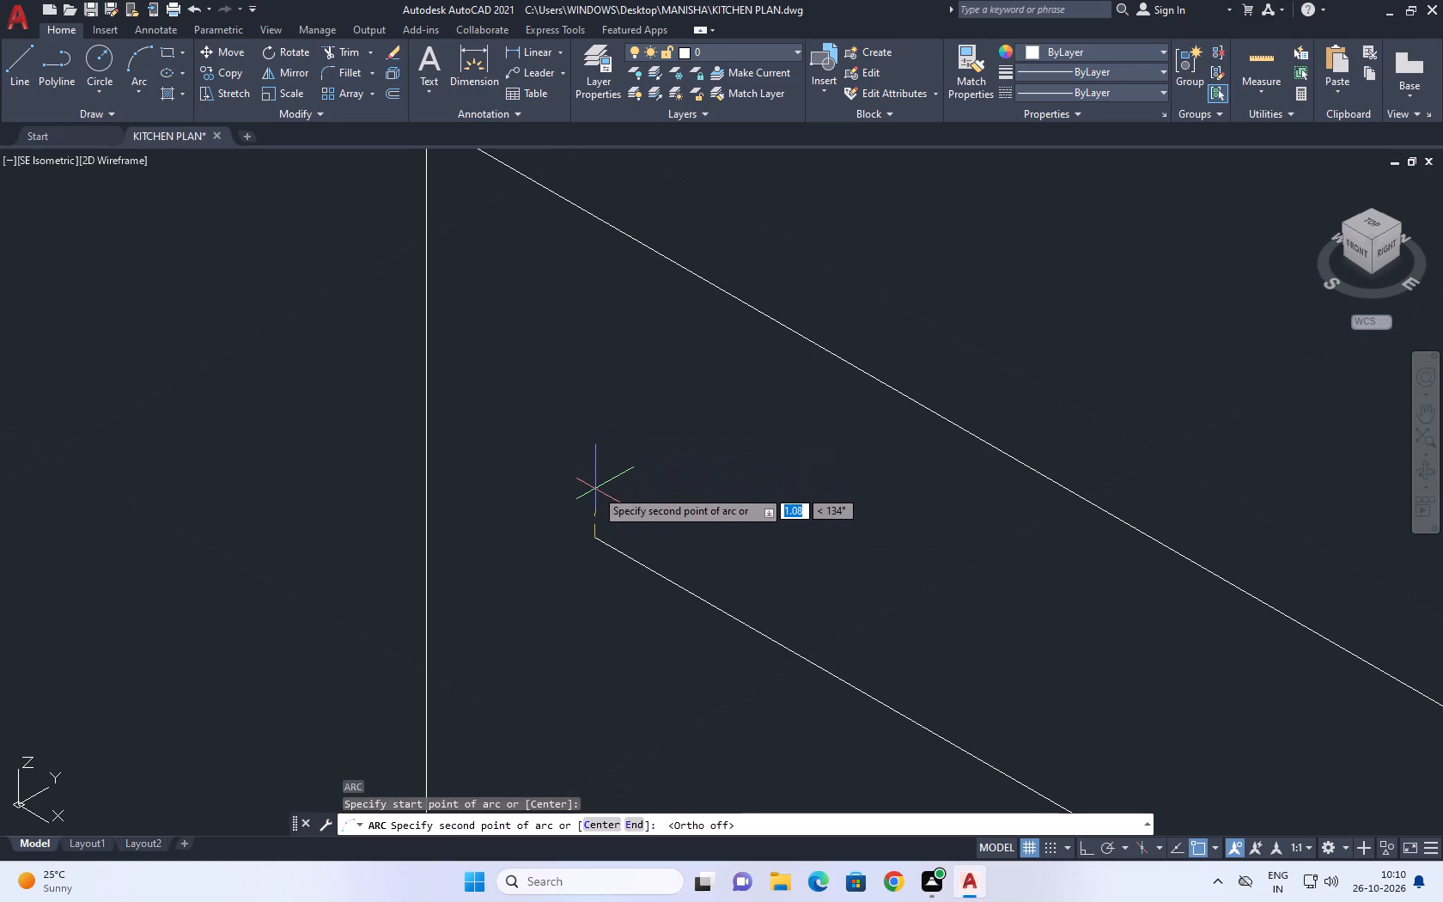
left_click(595, 501)
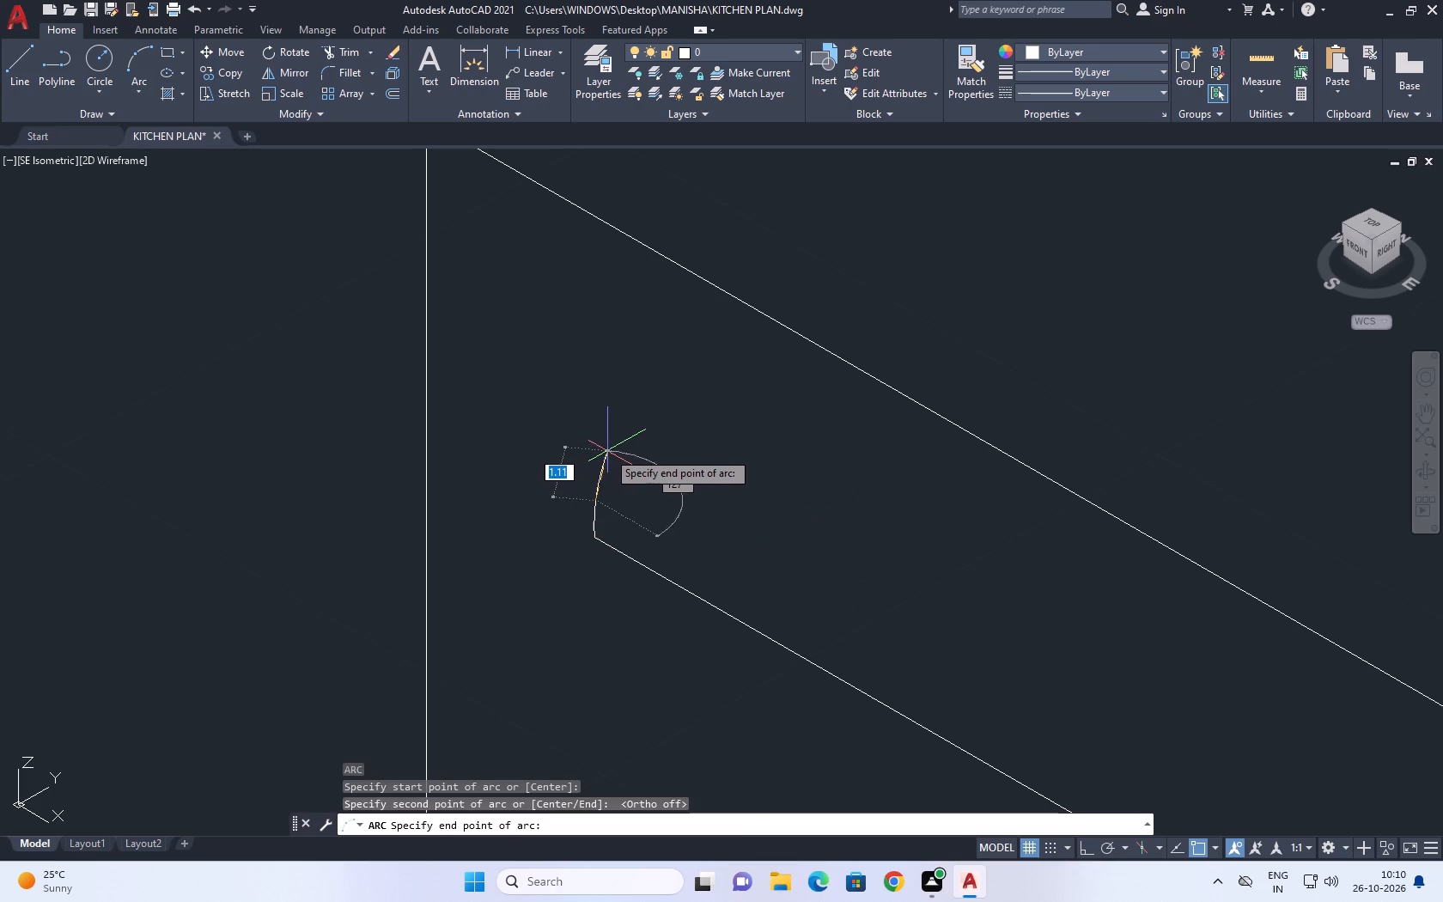
left_click(612, 450)
Draw a nearly straight arc about 32 long from the small arc's top end, parallel to the handle line below it.
scroll(629, 444, "down", 4)
middle_click_drag(651, 496, 652, 519)
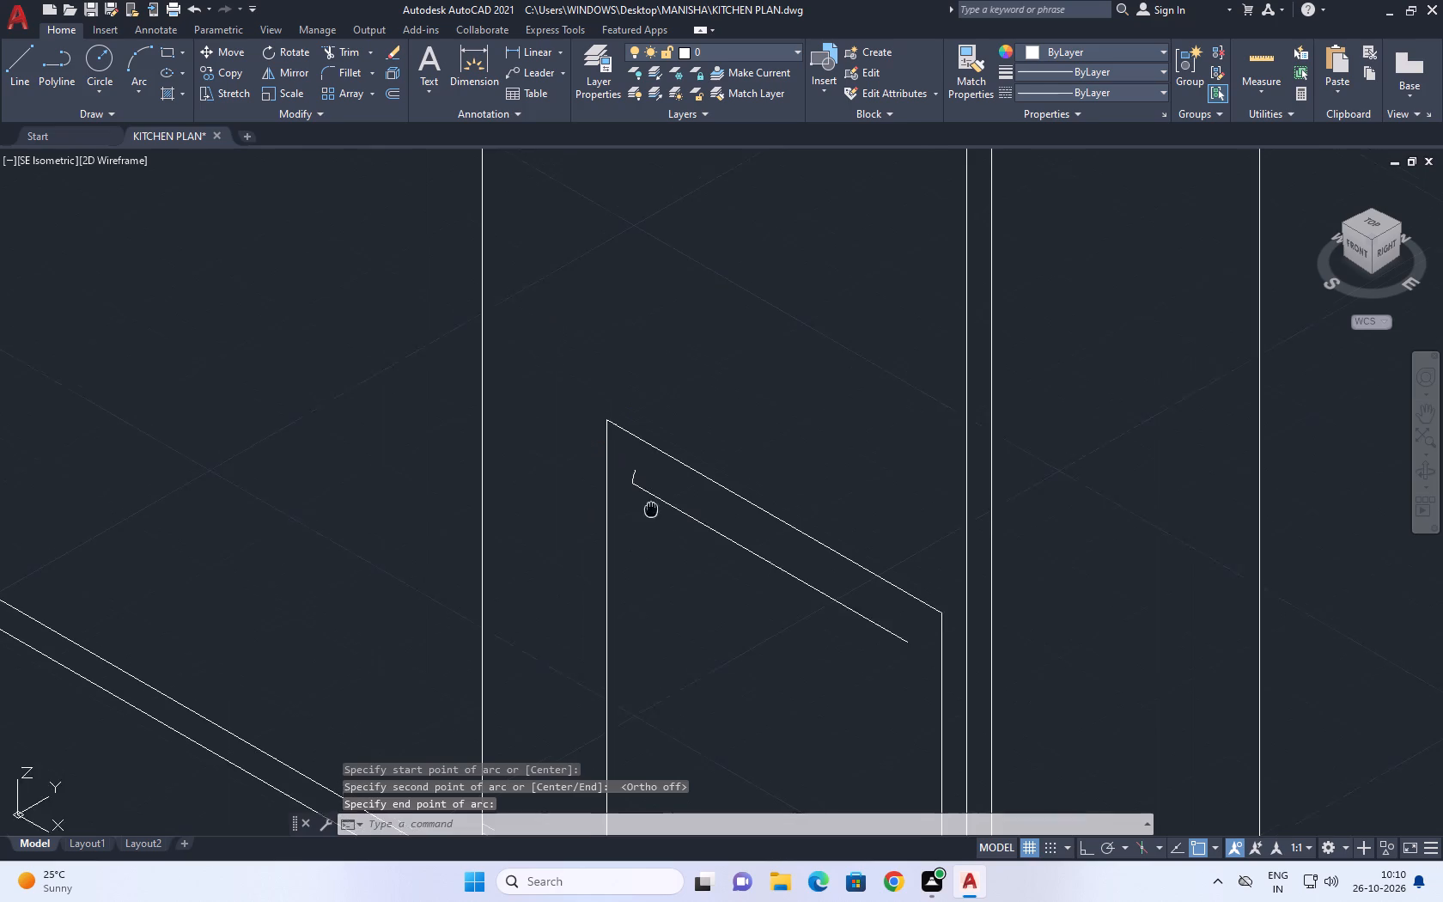
middle_click_drag(652, 519, 656, 530)
key("a")
key("space")
scroll(655, 531, "up", 4)
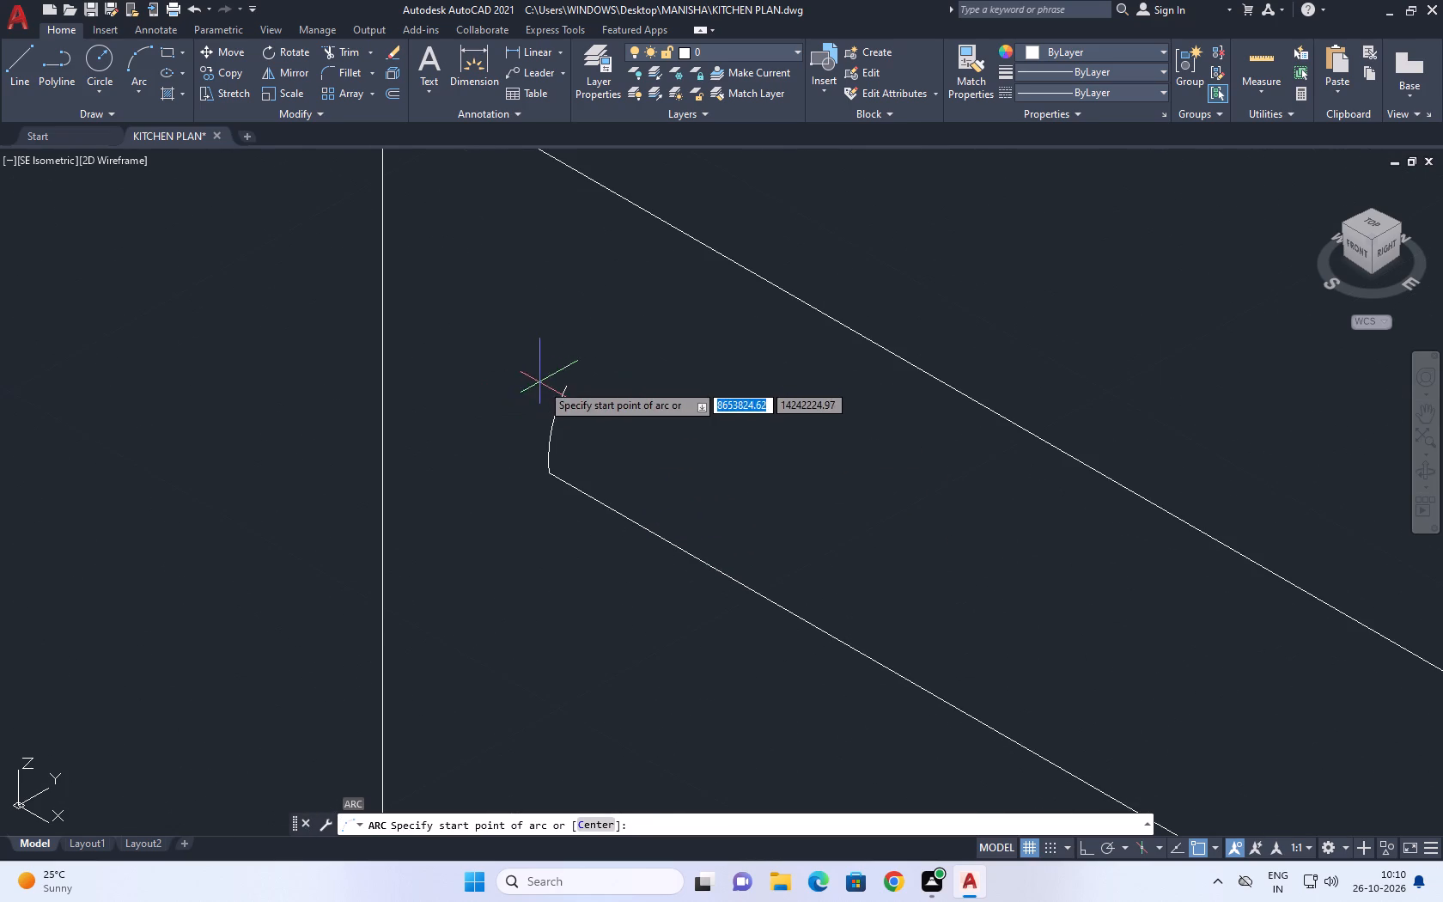
left_click_drag(568, 385, 577, 398)
scroll(860, 575, "down", 3)
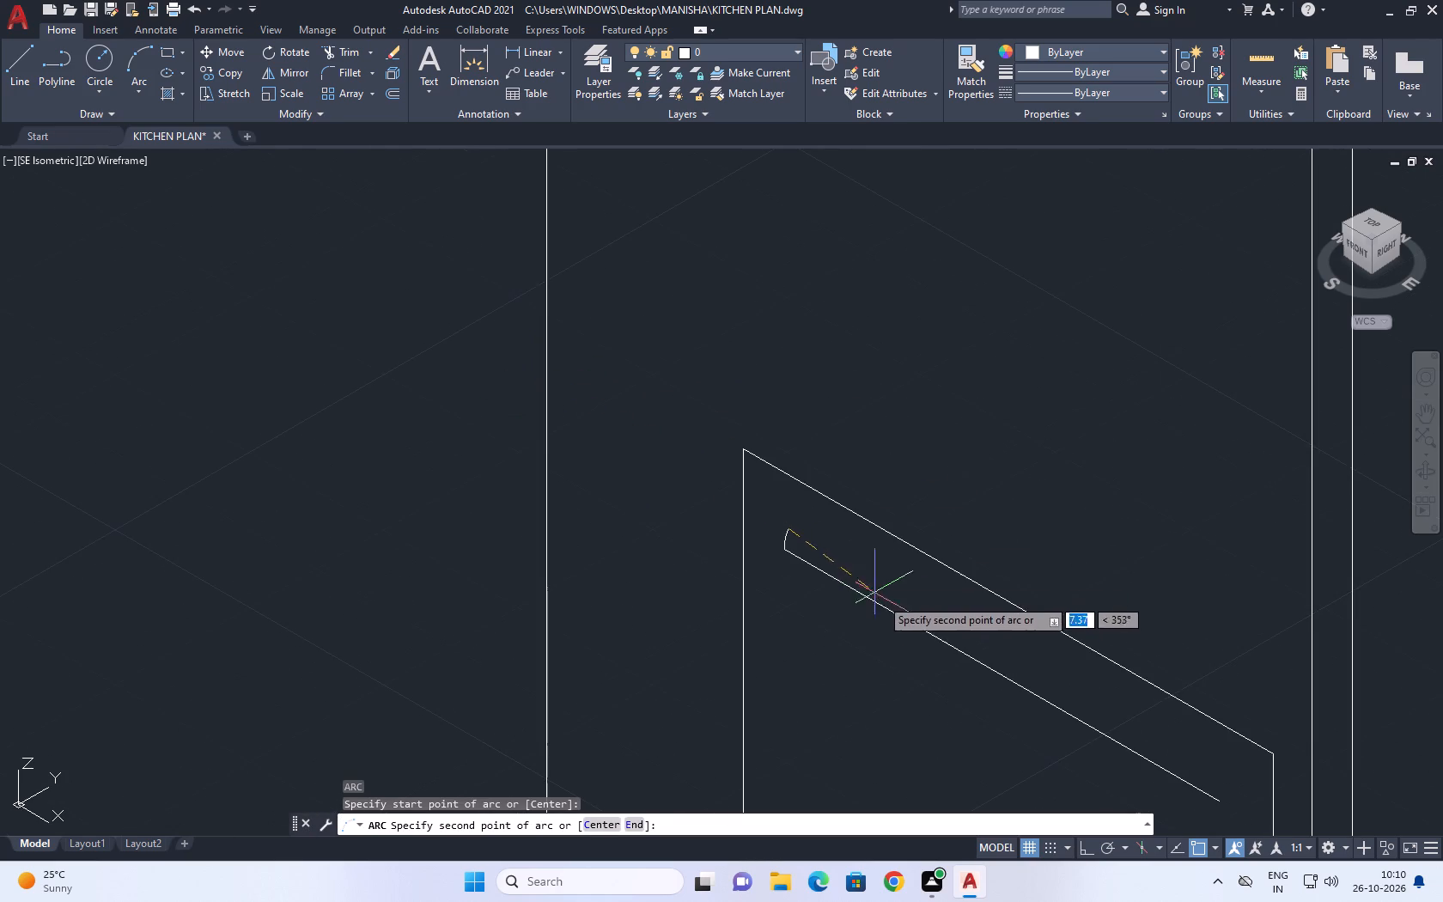
middle_click_drag(1020, 655, 901, 502)
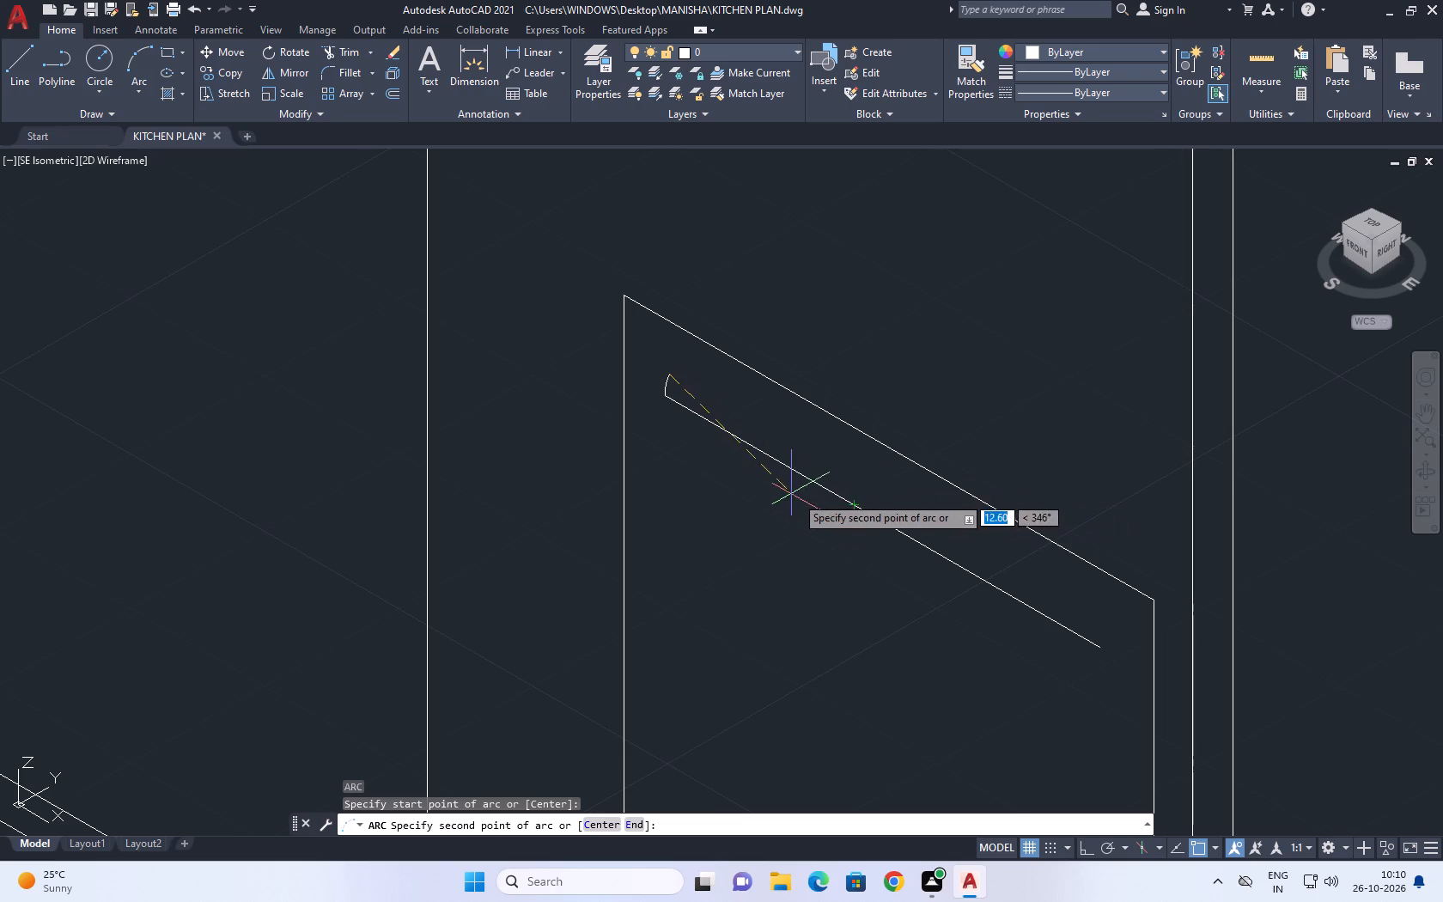
left_click(862, 490)
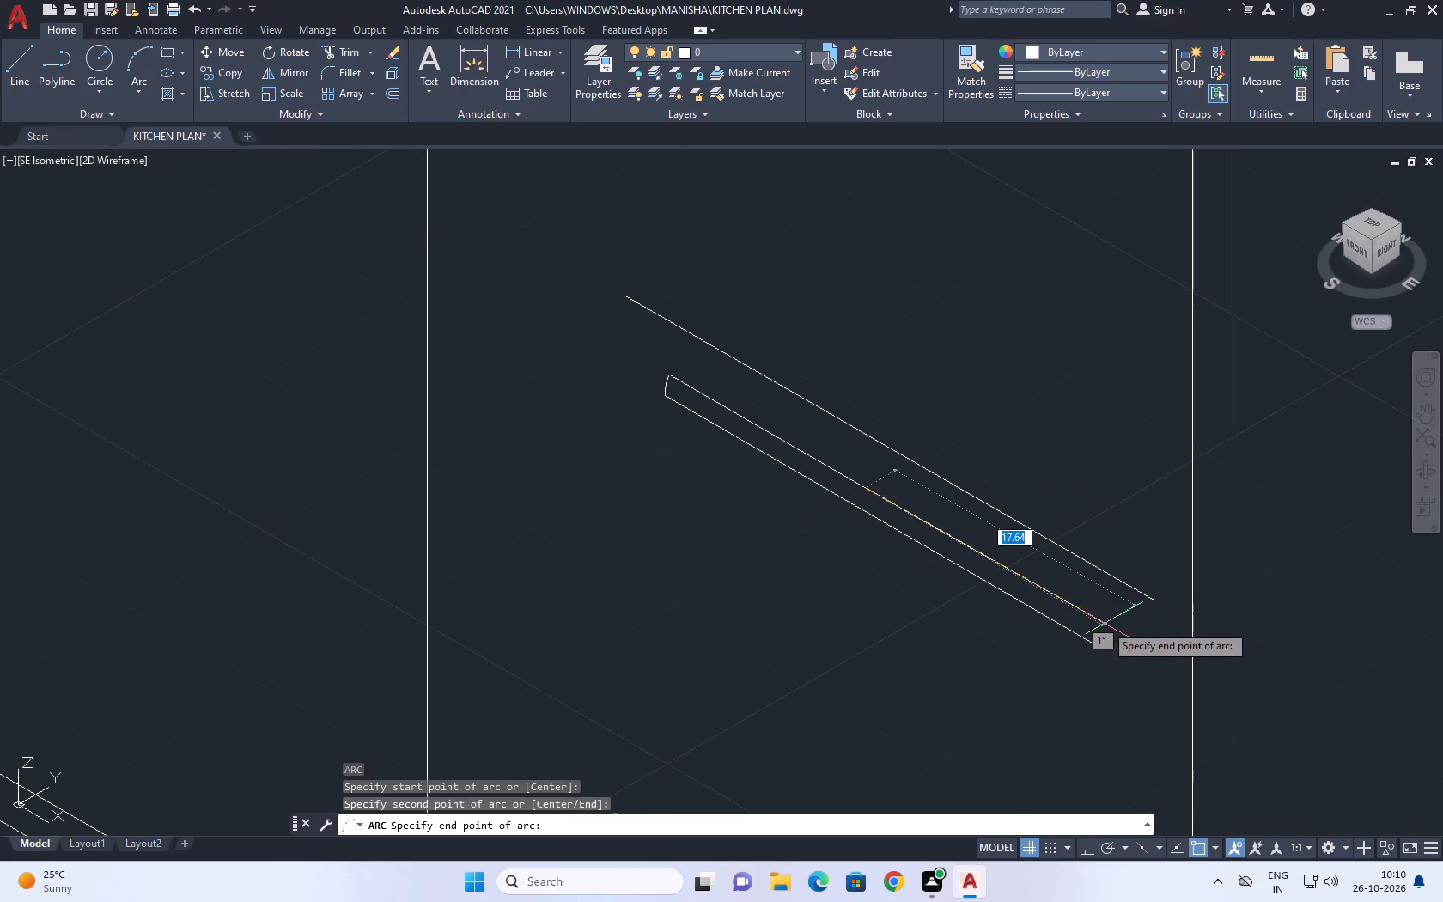
left_click(1107, 623)
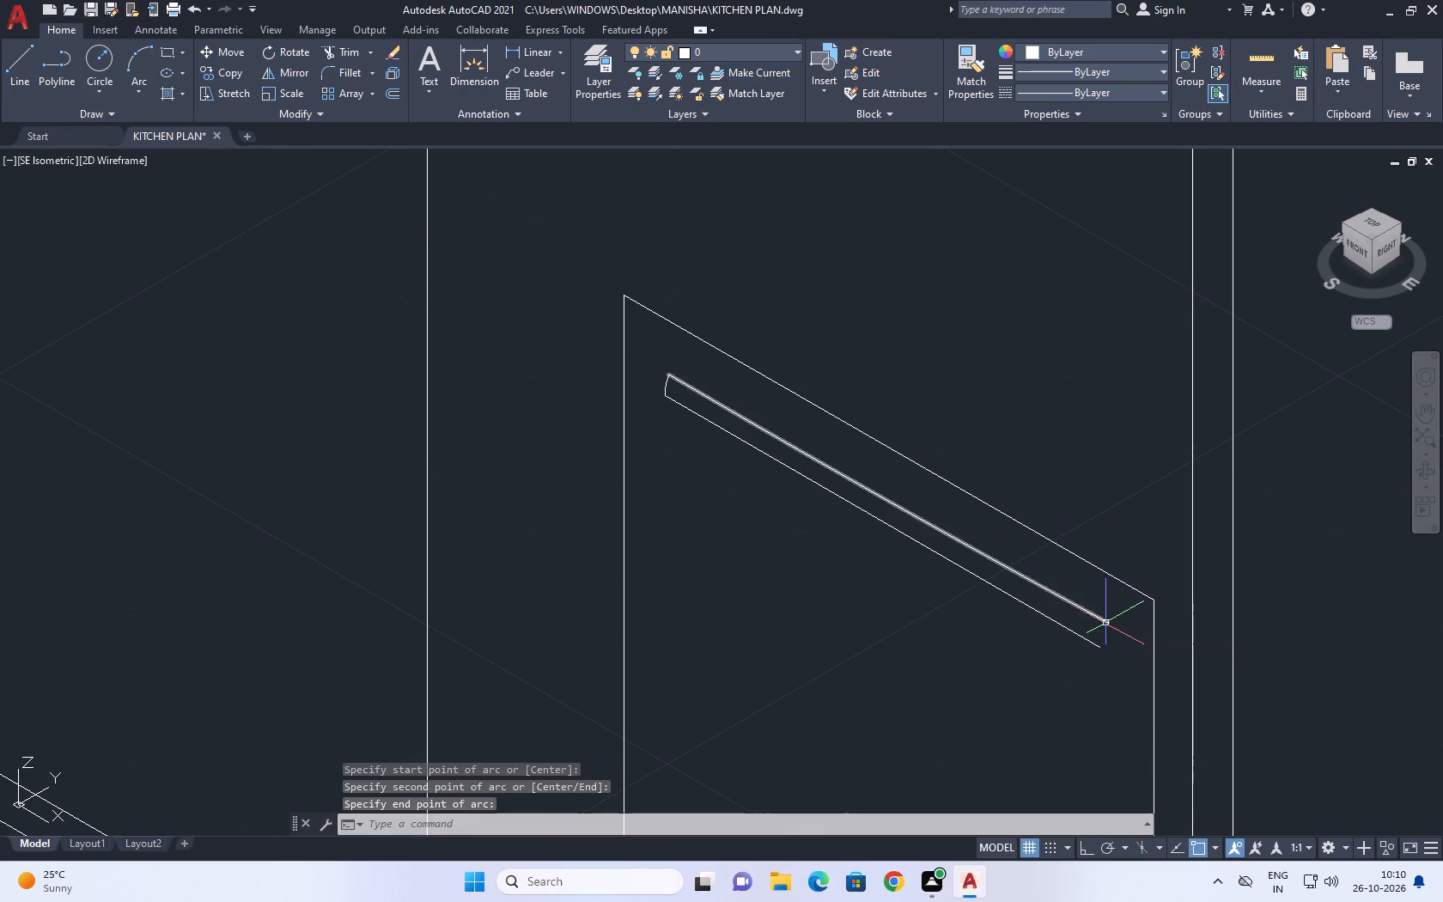
Draw a short three-point arc closing the handle's lower end, from the long arc's end to the straight line's end.
key("space")
scroll(1082, 637, "up", 1)
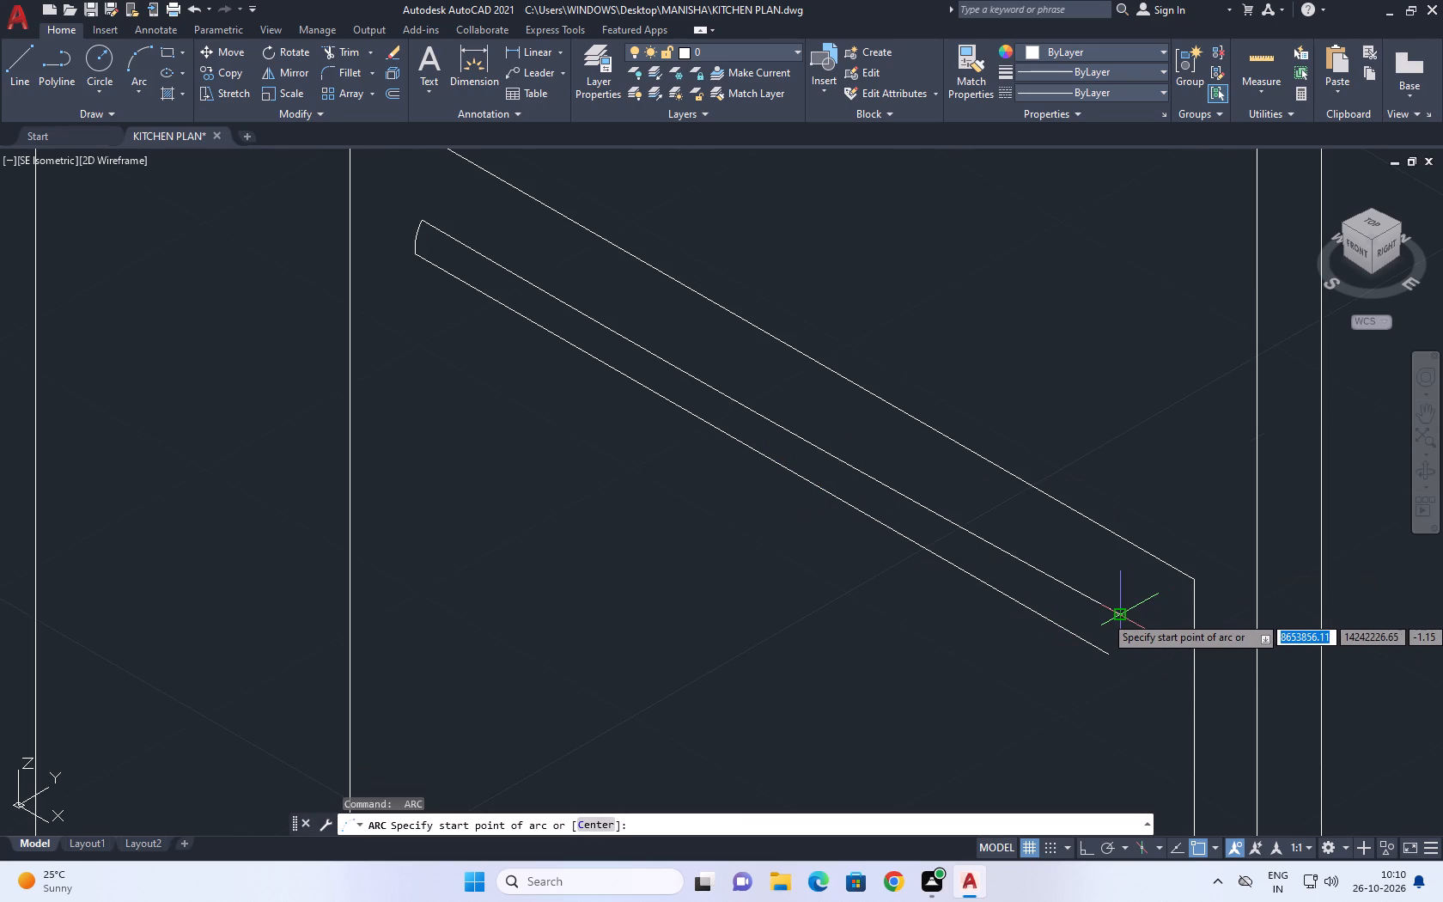
left_click(1123, 615)
scroll(1102, 641, "up", 1)
left_click(1120, 632)
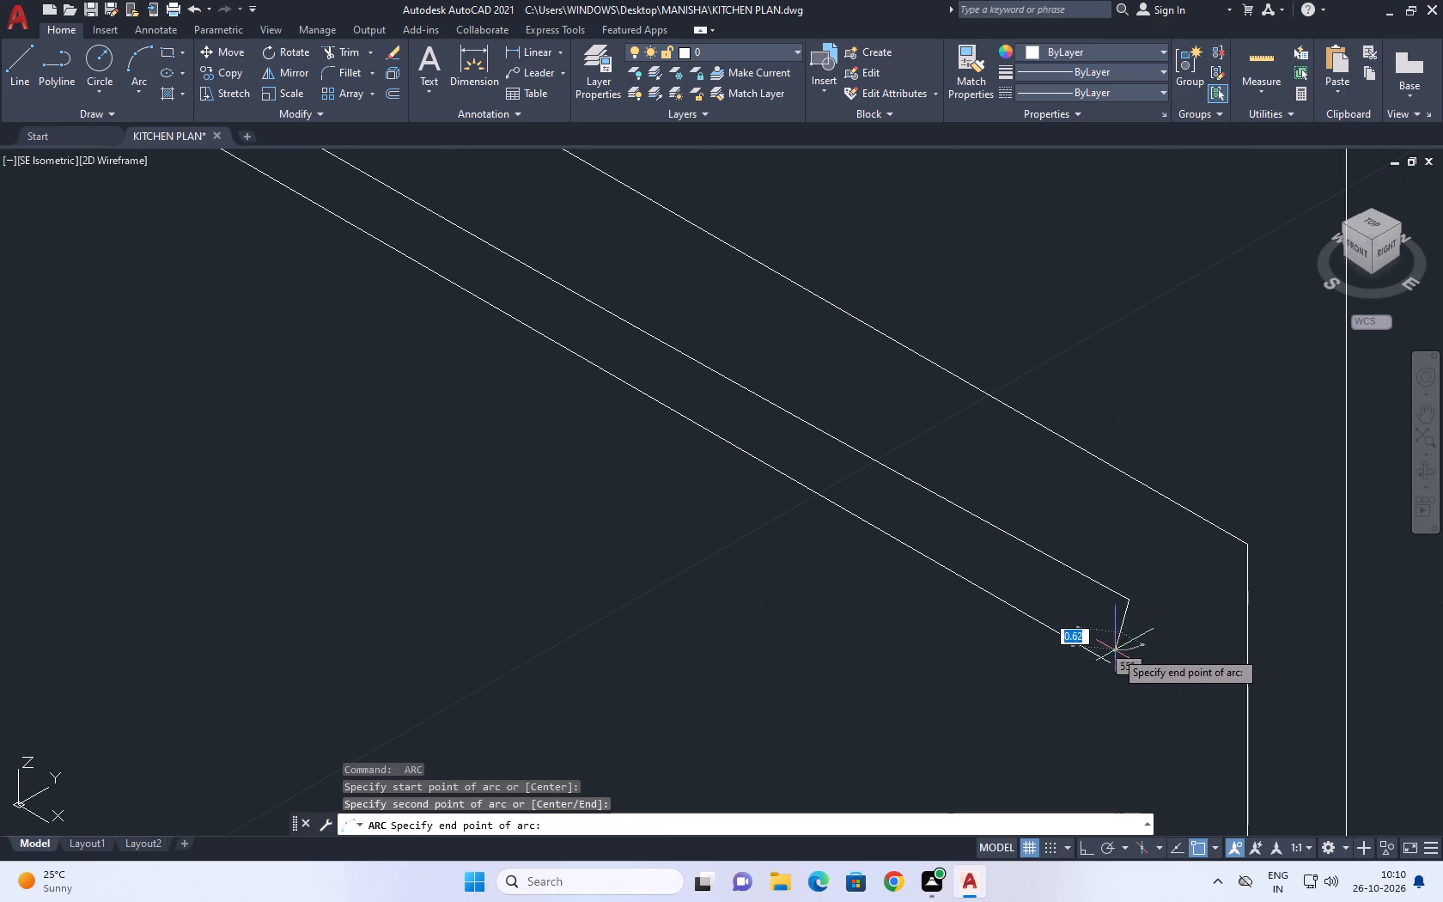
left_click(1115, 664)
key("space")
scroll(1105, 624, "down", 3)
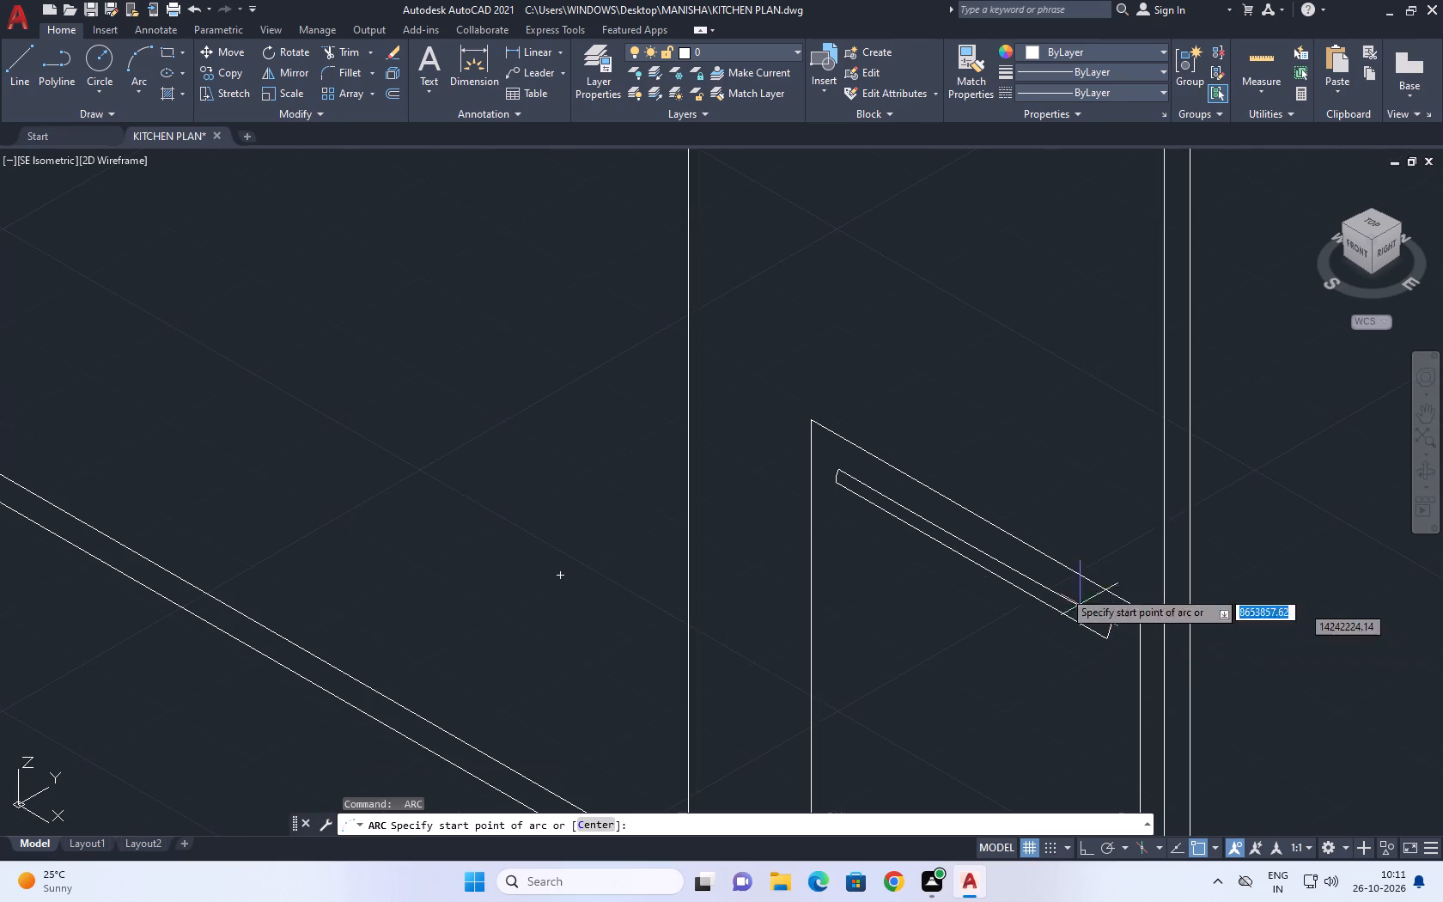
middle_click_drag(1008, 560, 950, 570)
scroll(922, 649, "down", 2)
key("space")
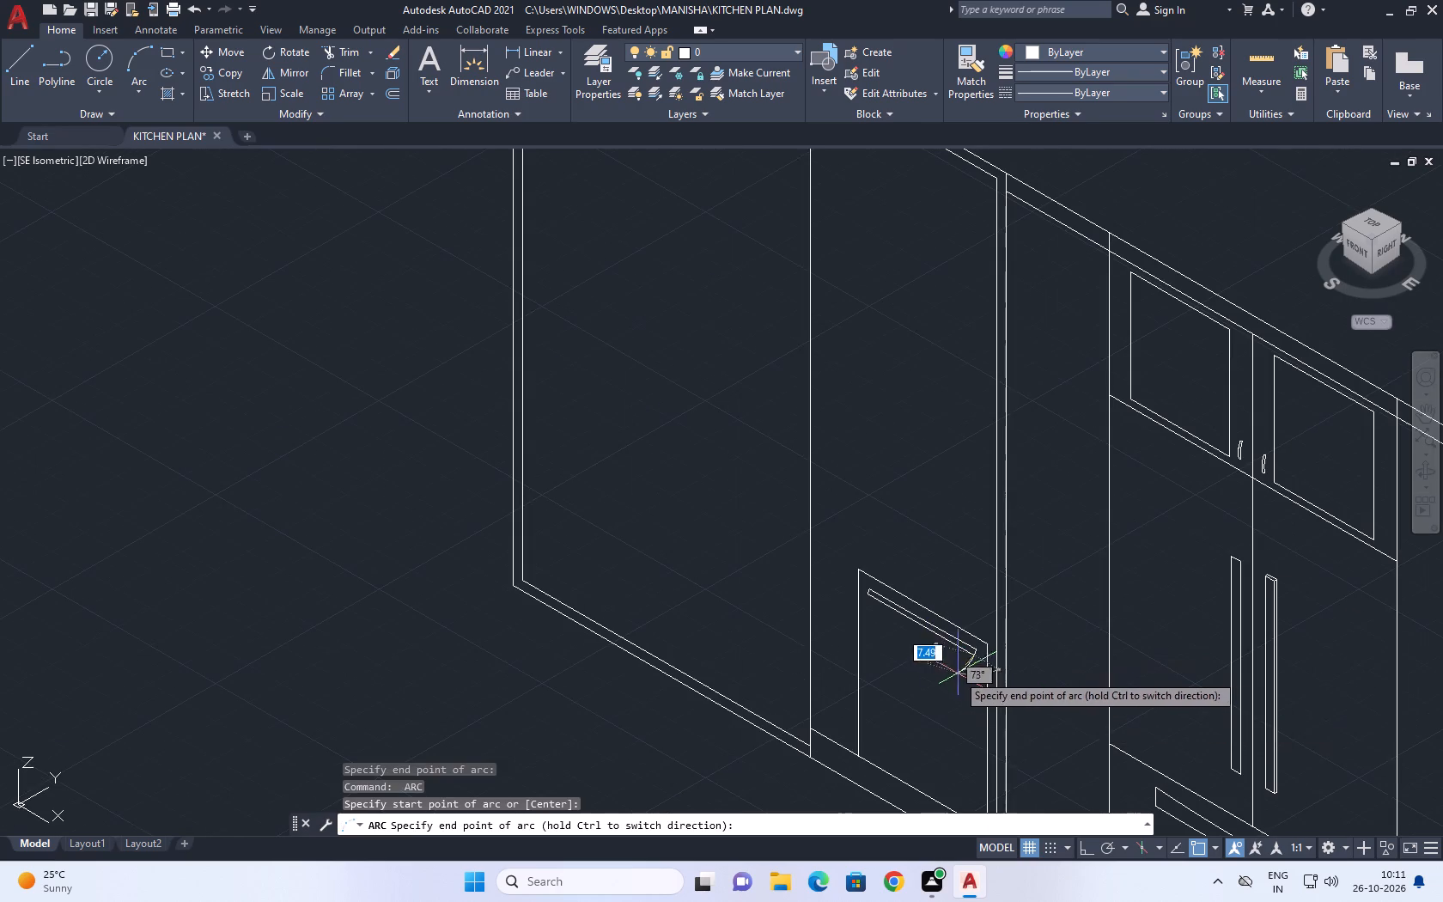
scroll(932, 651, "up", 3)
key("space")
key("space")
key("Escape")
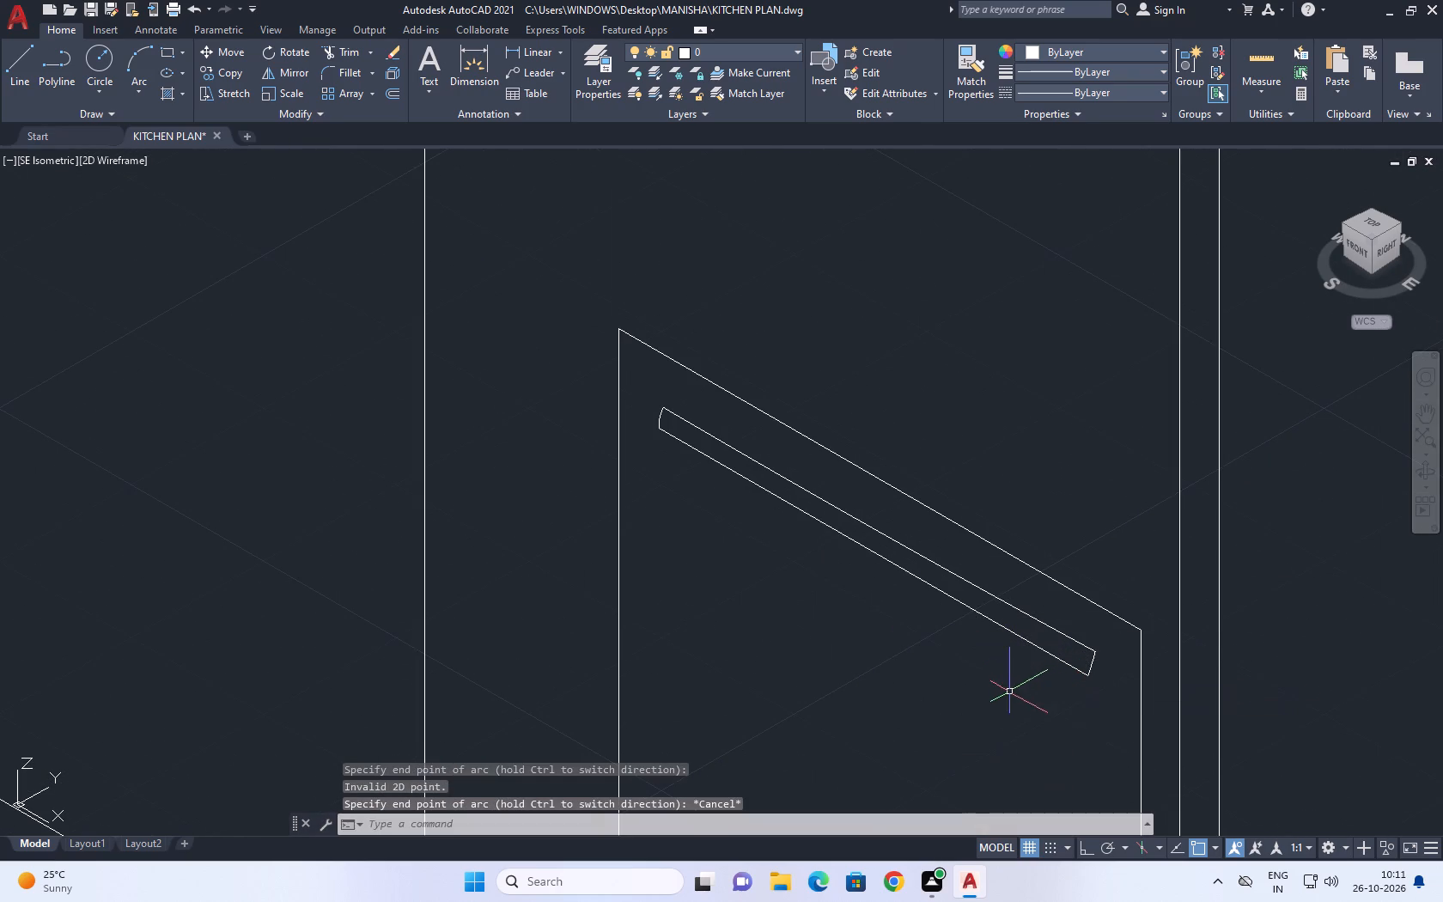
Erase the straight lower line of the compartment handle.
middle_click(1000, 678)
scroll(981, 589, "up", 1)
left_click(974, 596)
left_click(936, 622)
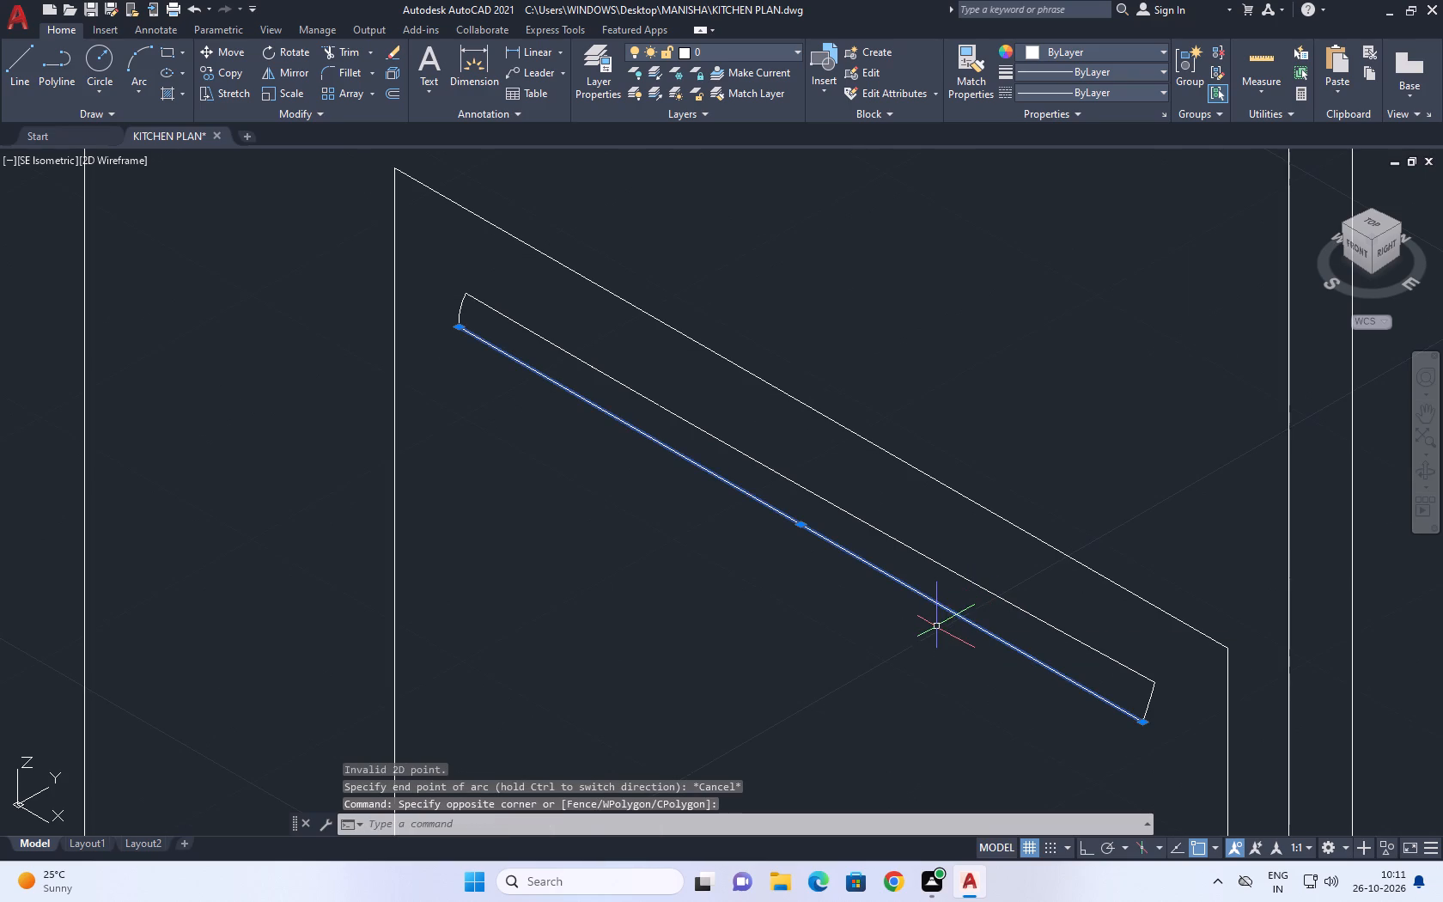
key("Delete")
Copy the handle's long upper arc down to the free end of the short arc that closes its lower end.
left_click(1010, 593)
left_click(995, 606)
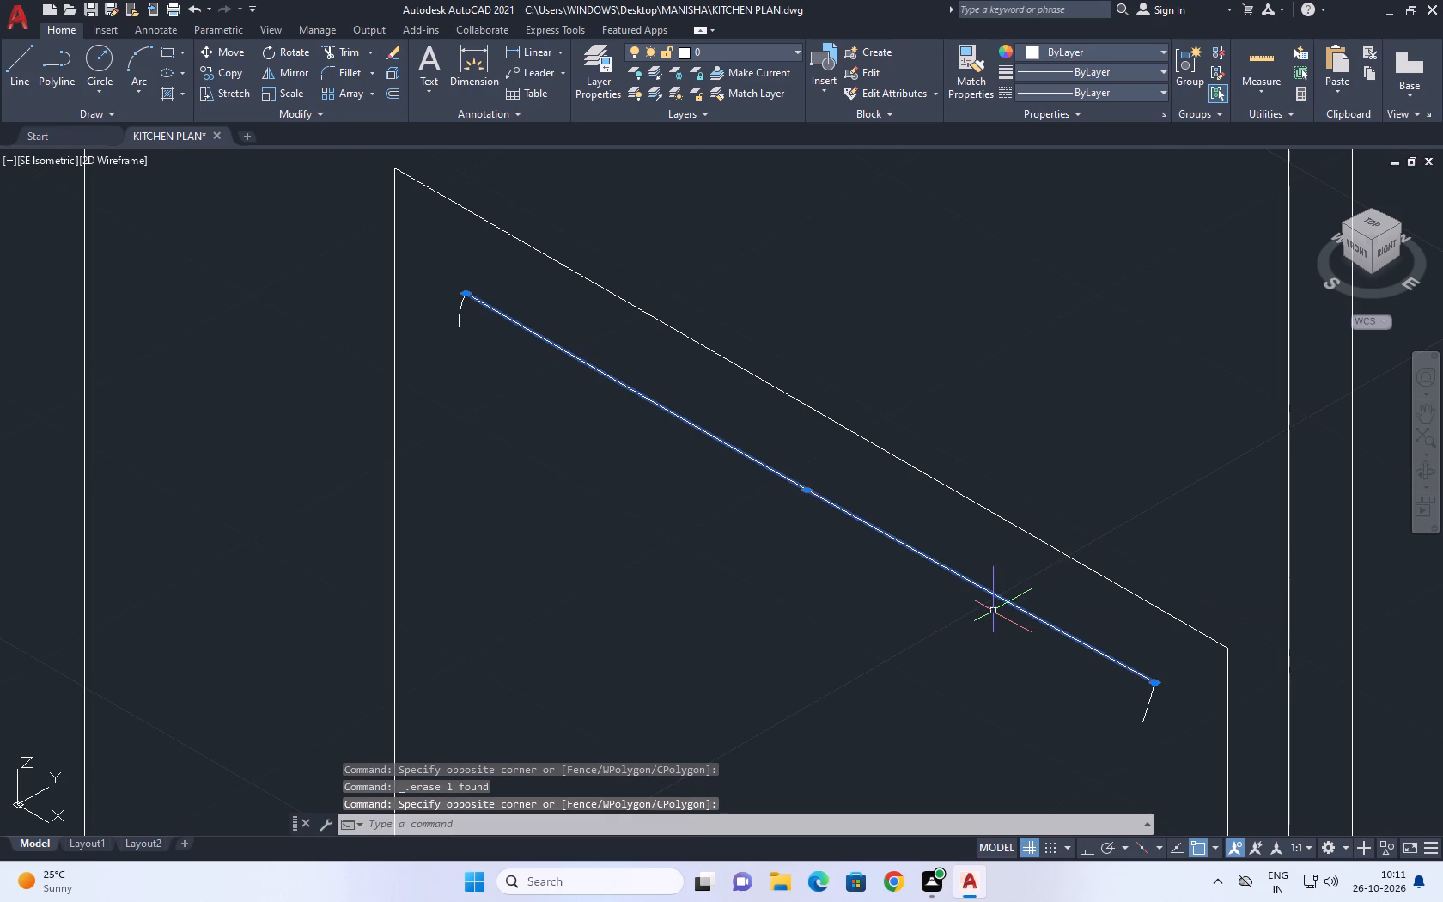
key("c")
key("o")
key("space")
scroll(1163, 709, "up", 2)
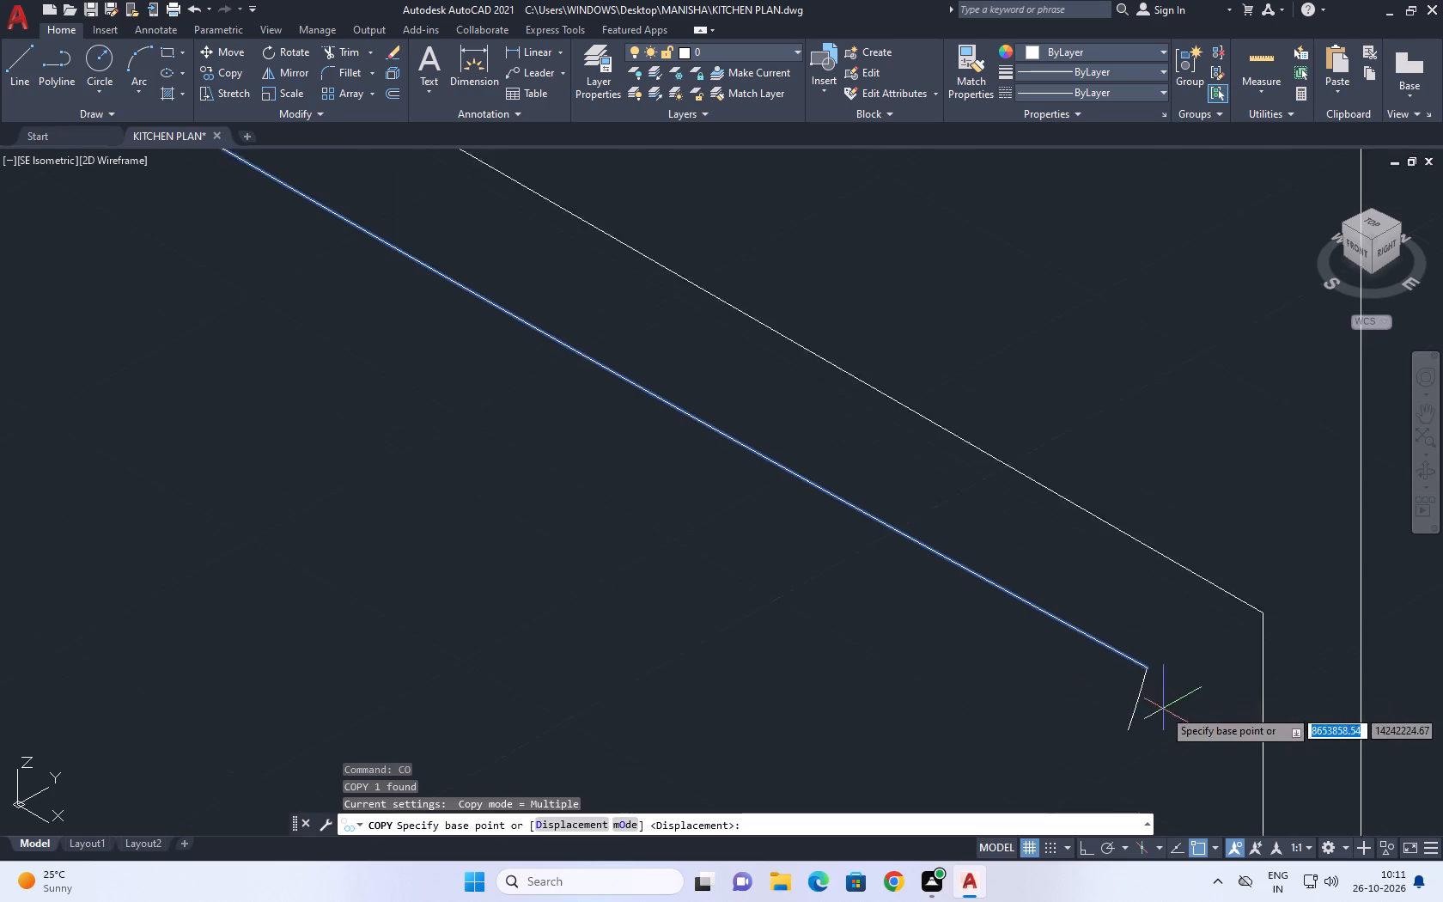
left_click(1131, 643)
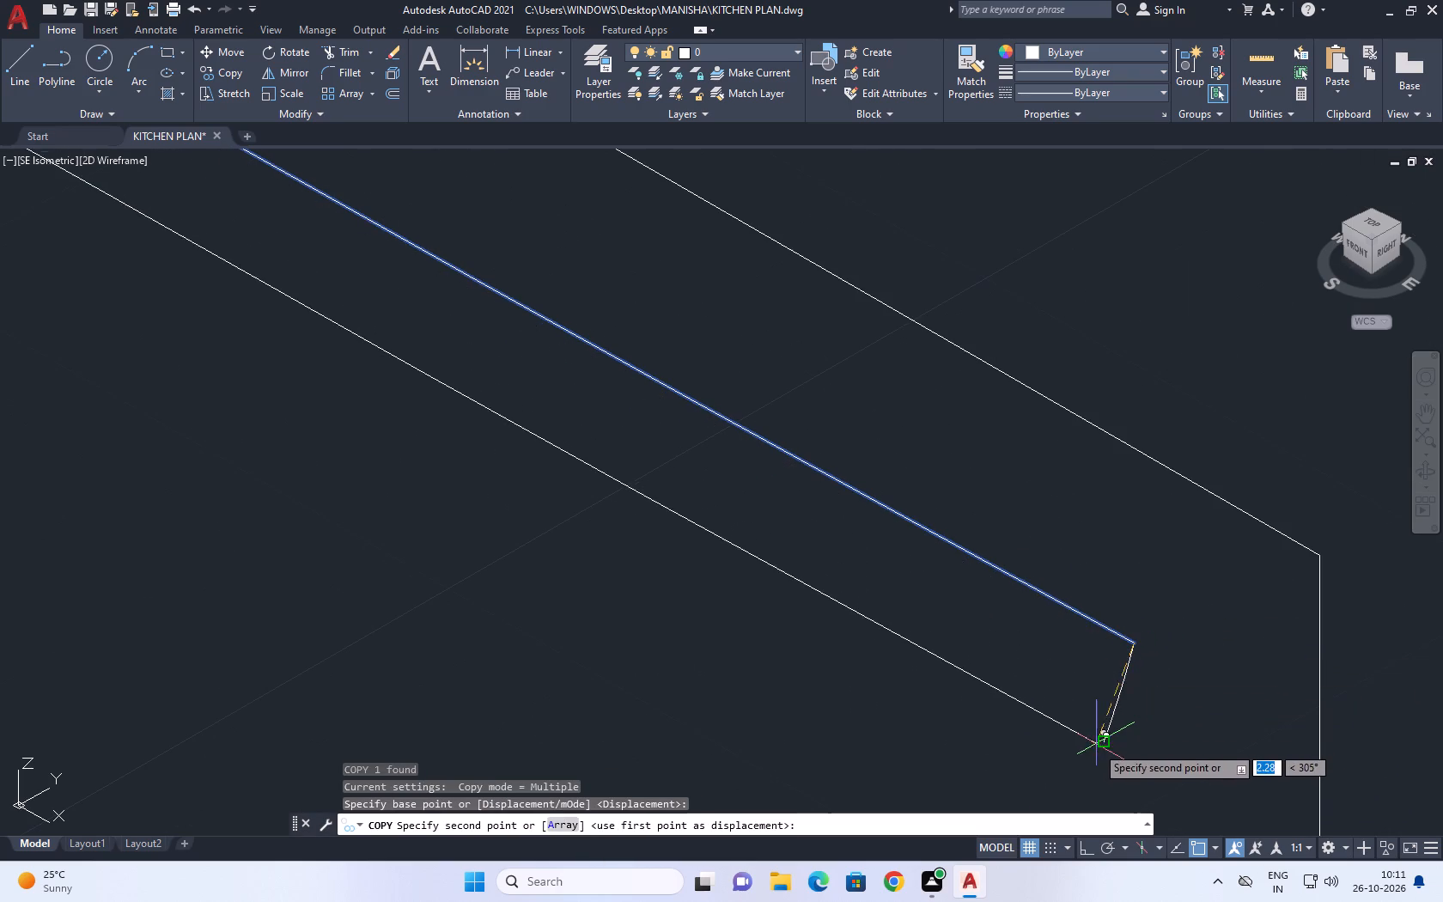
left_click(1103, 746)
key("space")
Stretch the bottom end of the handle's other end arc to meet the end of the copied long edge.
scroll(993, 583, "down", 2)
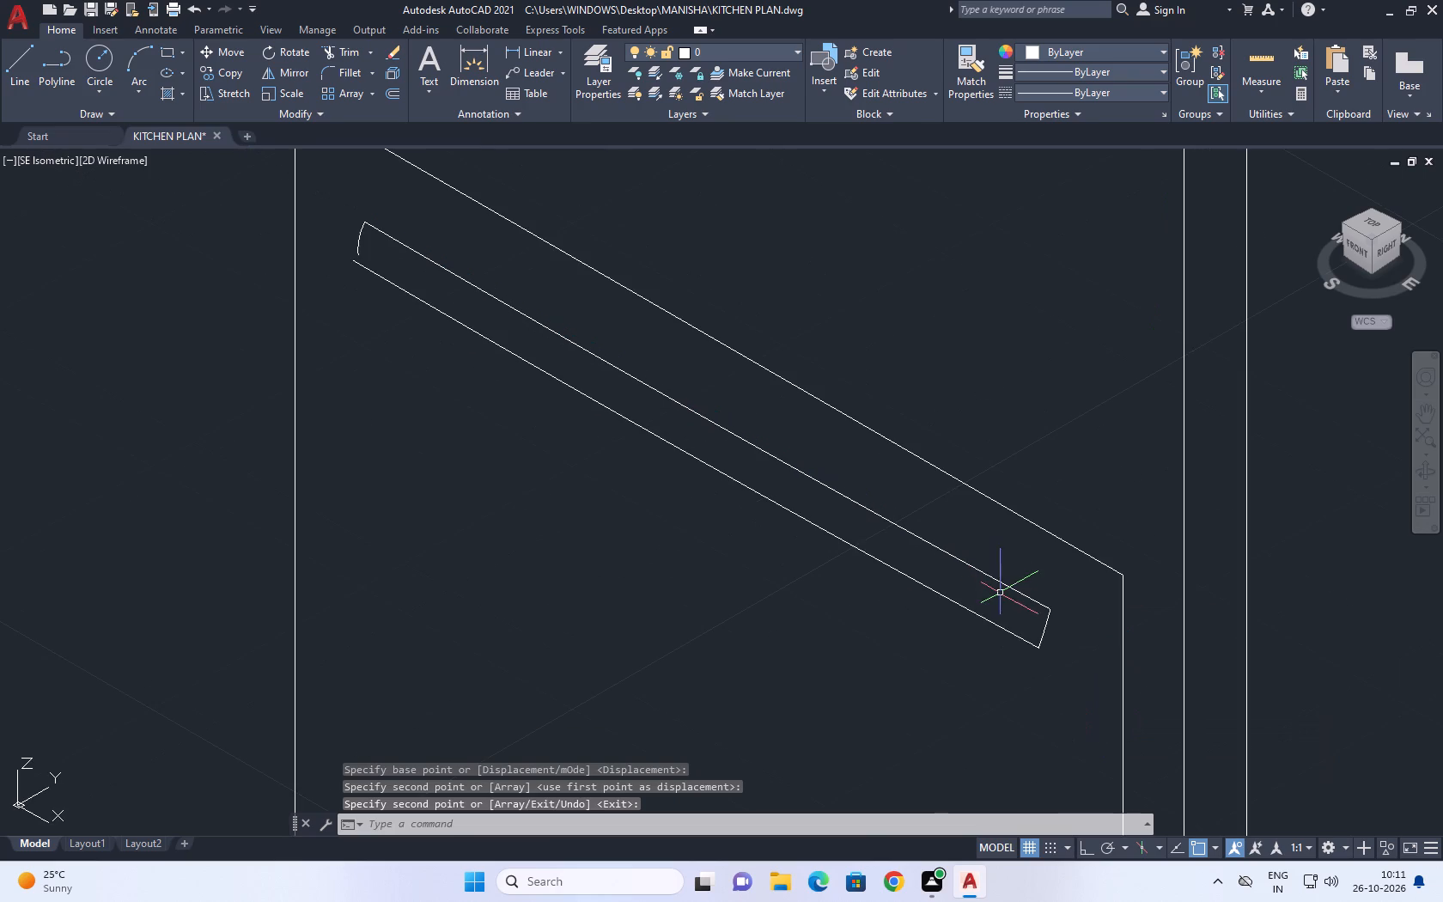
middle_click_drag(351, 253, 454, 364)
scroll(424, 330, "up", 1)
scroll(467, 364, "down", 1)
scroll(467, 364, "up", 2)
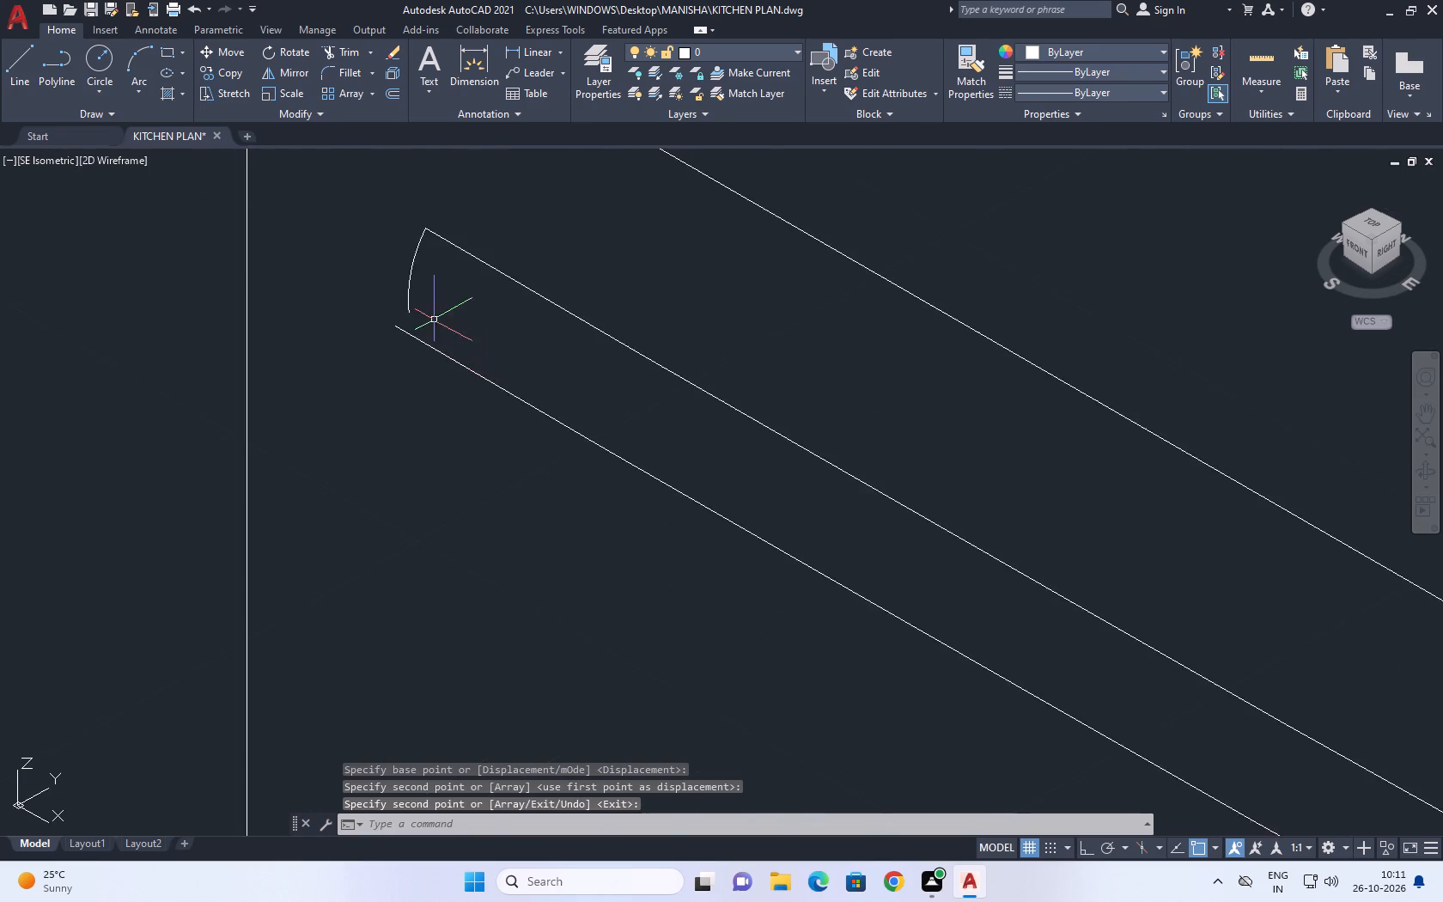
scroll(434, 320, "up", 2)
left_click(383, 327)
left_click(350, 263)
left_click(381, 308)
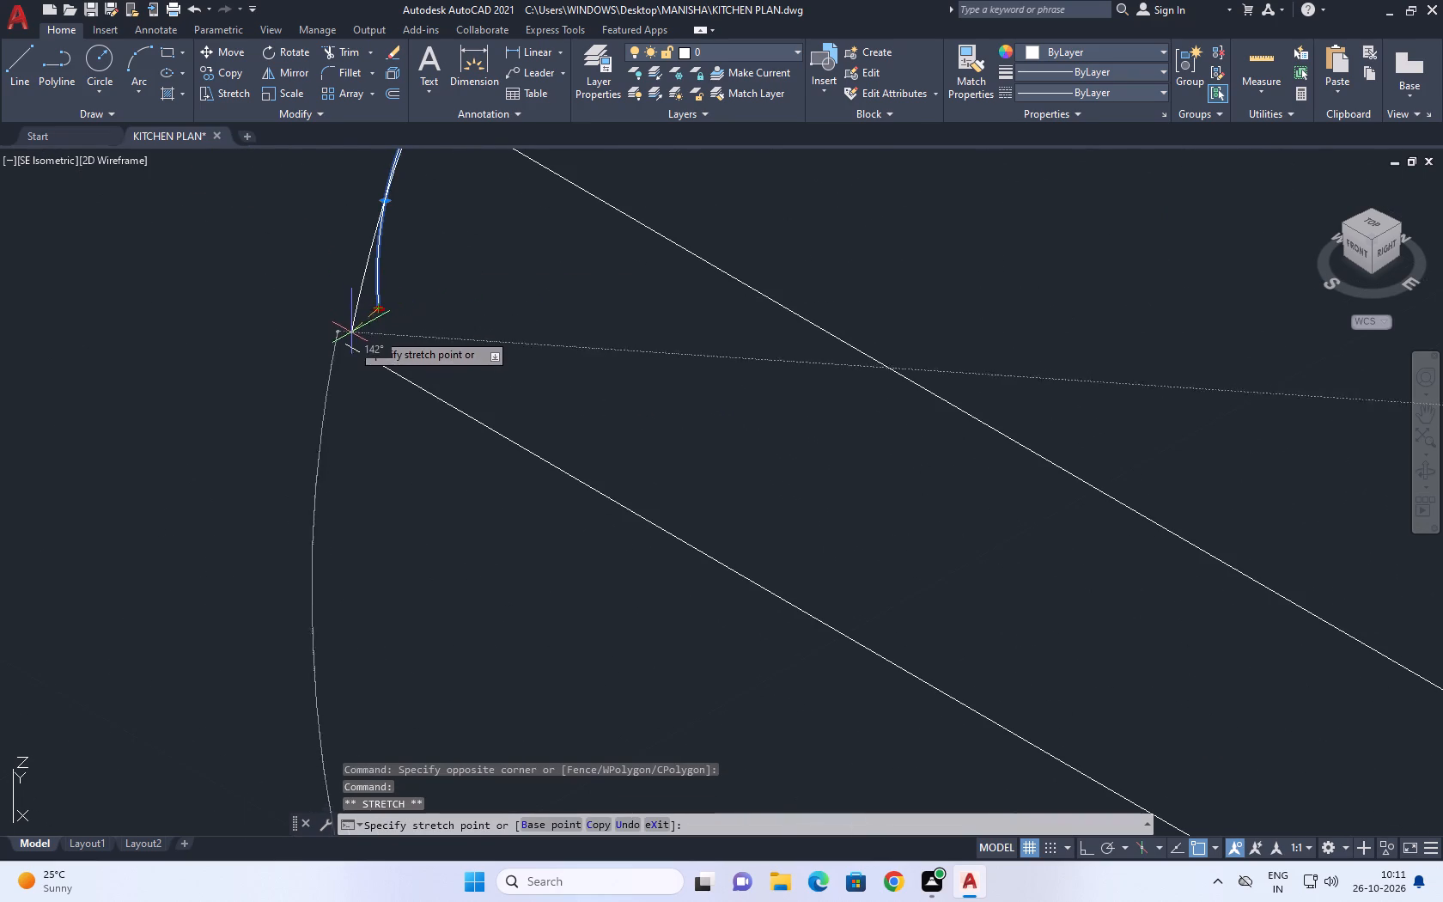
left_click_drag(344, 342, 363, 347)
Bow the stretched end arc outward by moving its midpoint slightly away from the handle, leaving nothing selected.
middle_click_drag(436, 235, 557, 482)
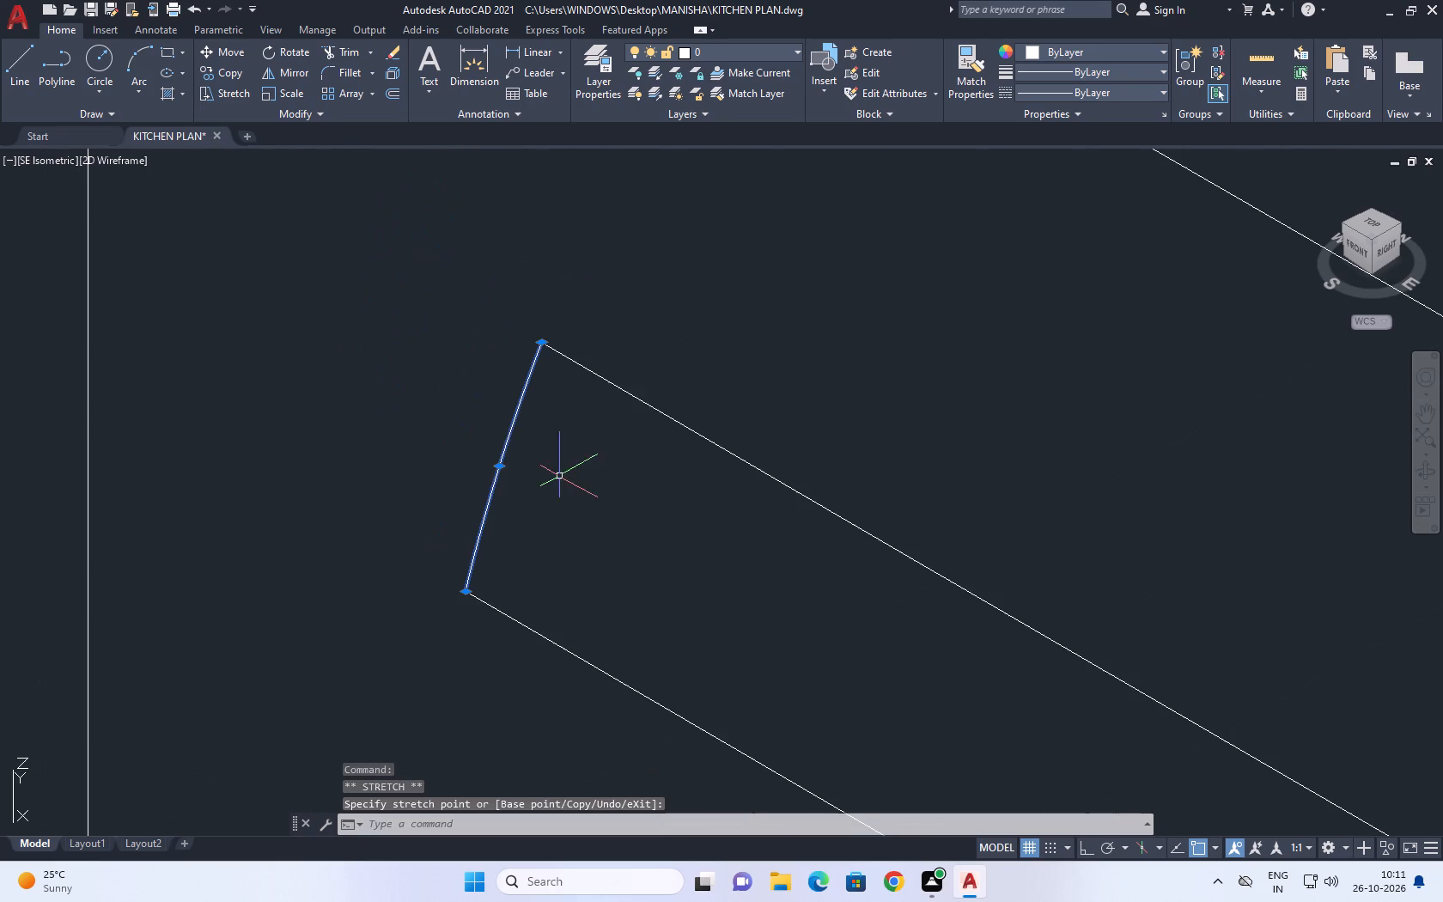
left_click(496, 467)
left_click(488, 465)
scroll(583, 432, "down", 2)
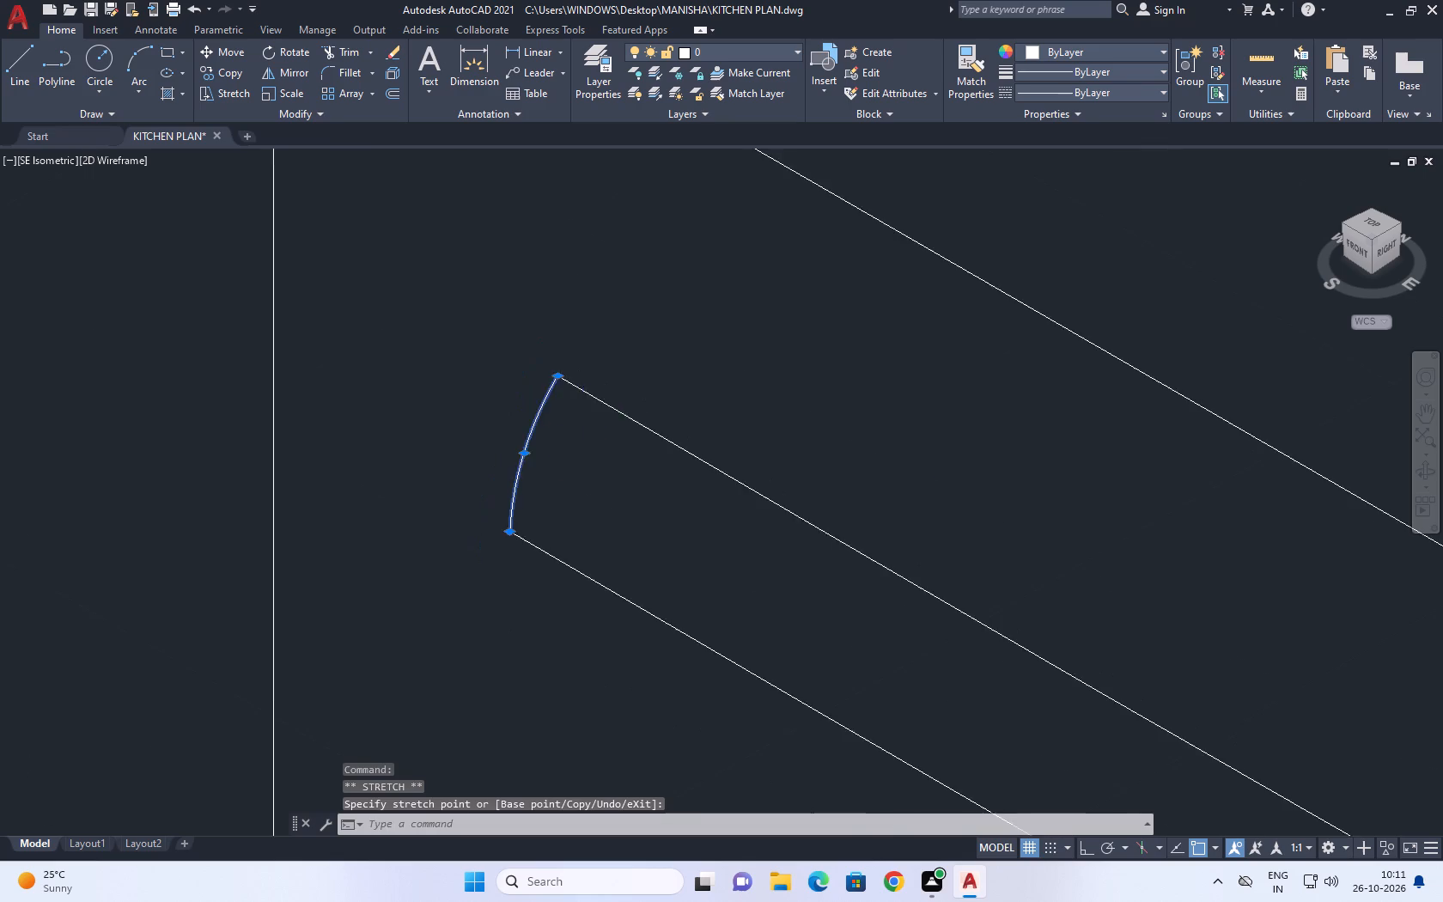
scroll(583, 432, "down", 1)
middle_click_drag(705, 424, 570, 303)
middle_click_drag(869, 571, 611, 439)
right_click(749, 360)
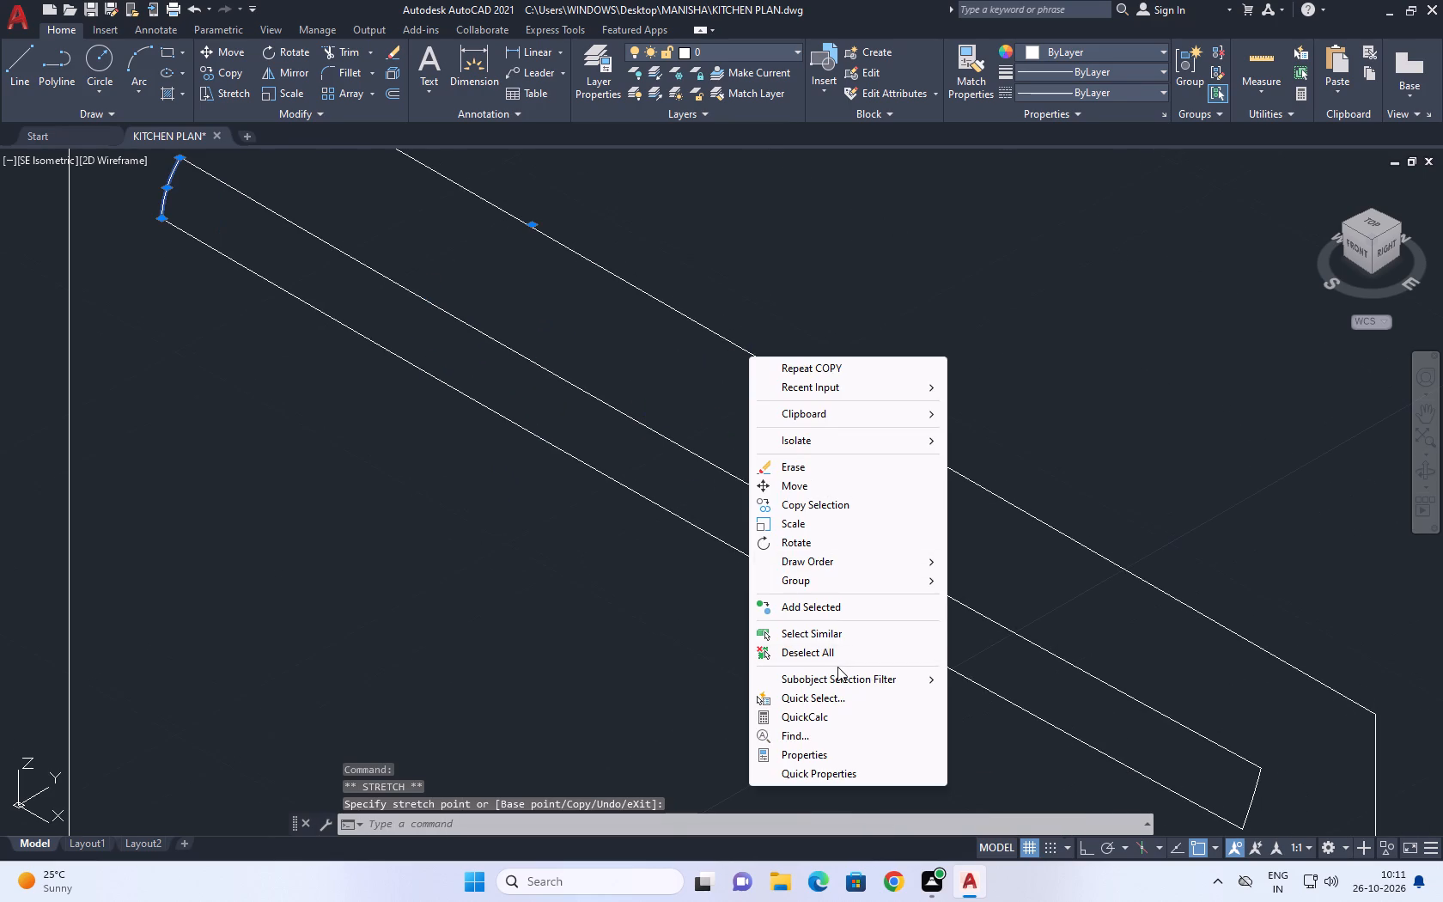
left_click(837, 667)
left_click(839, 660)
Bow the arc at the handle's opposite end slightly outward by its midpoint, leaving nothing selected.
scroll(864, 600, "down", 2)
middle_click_drag(905, 612, 862, 560)
scroll(939, 619, "up", 1)
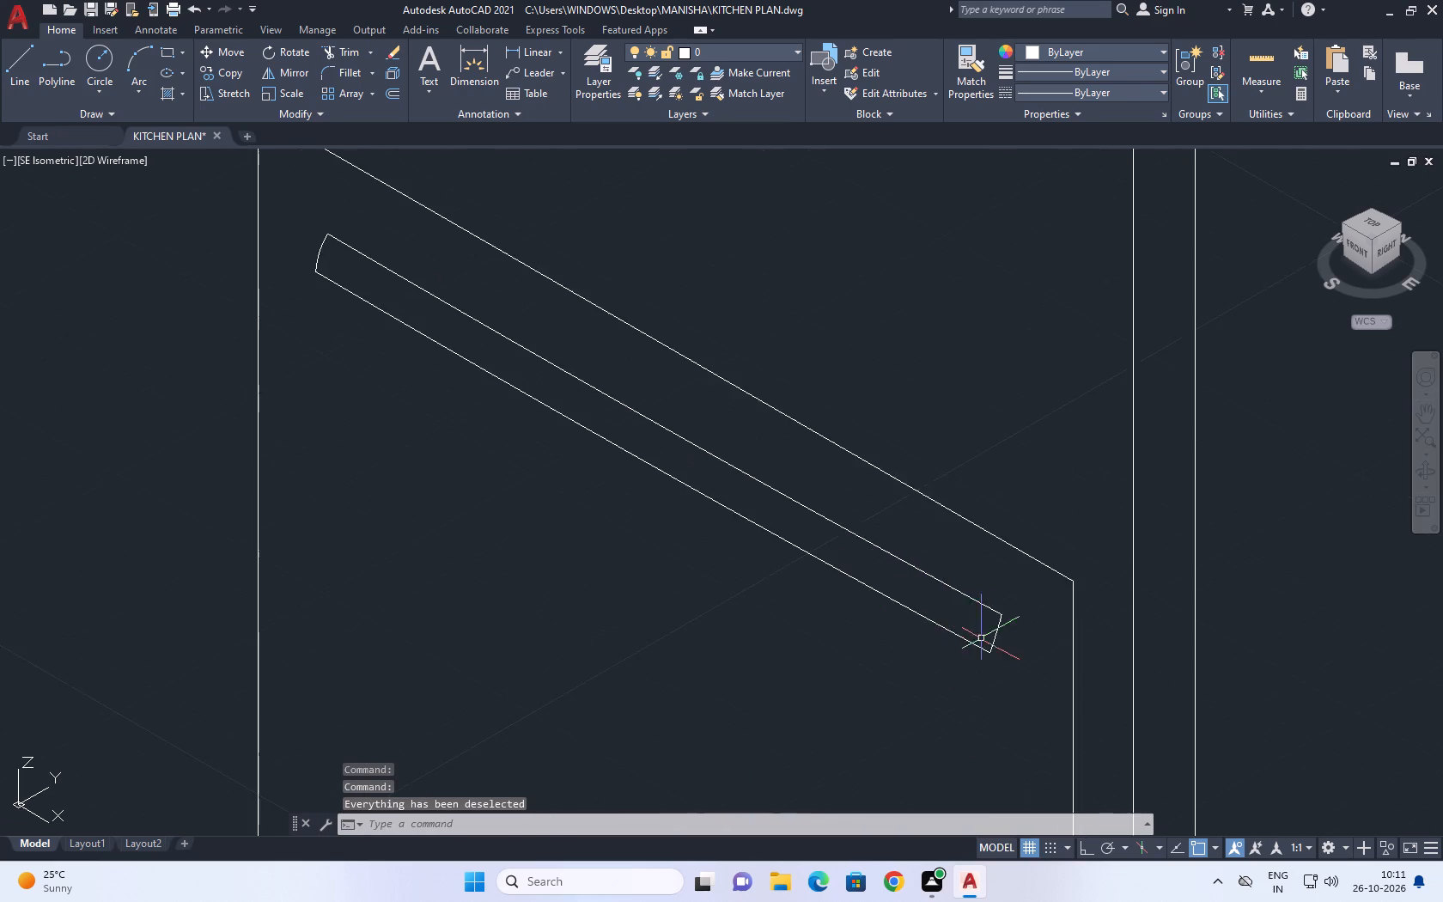
scroll(990, 641, "up", 2)
left_click_drag(1020, 652, 988, 635)
left_click(969, 617)
left_click(981, 622)
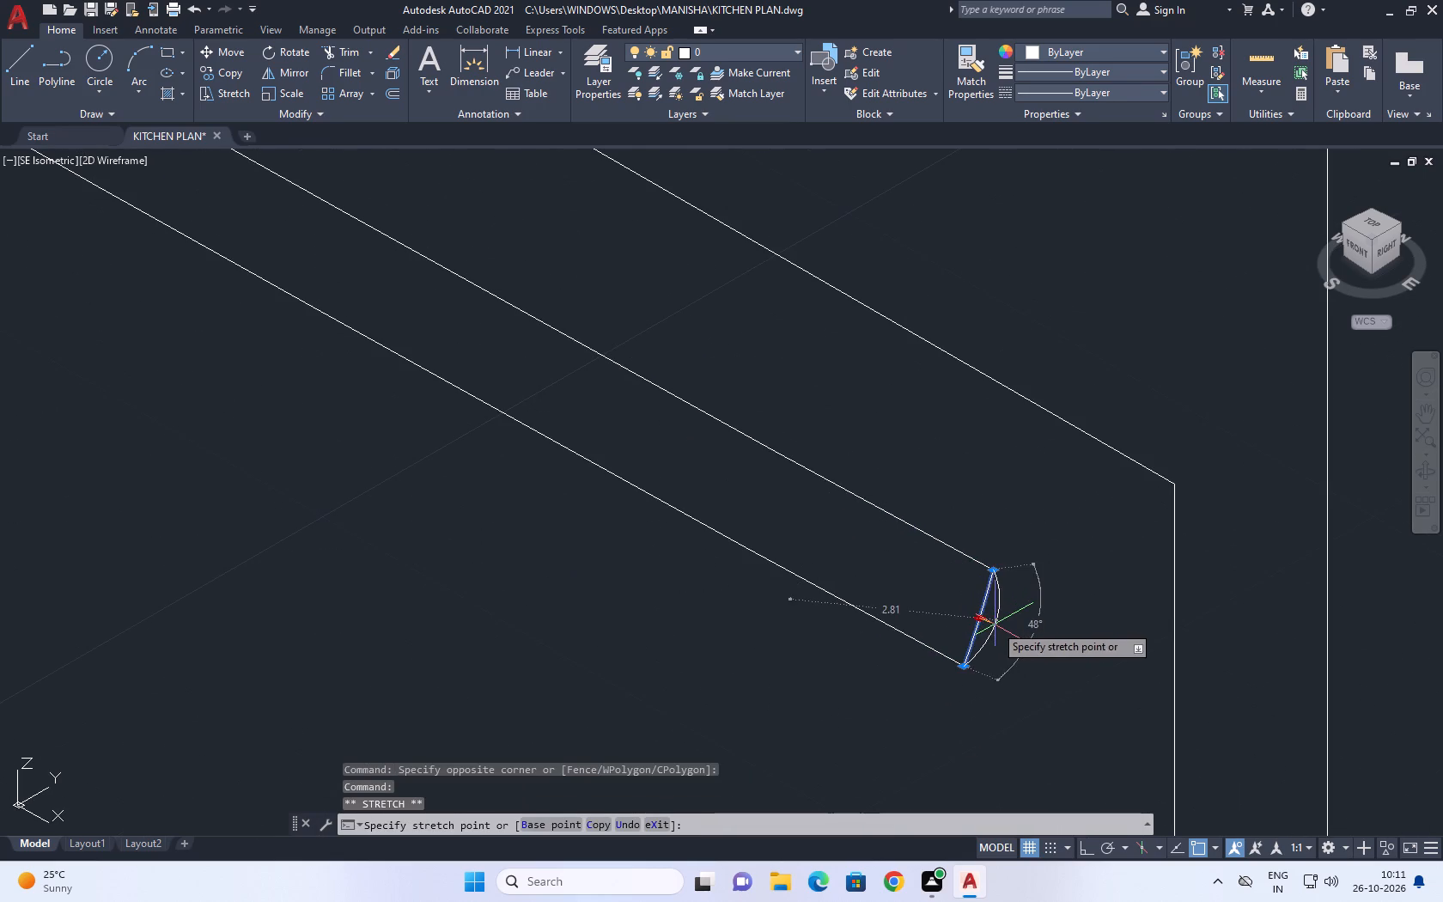
left_click(988, 625)
right_click(995, 475)
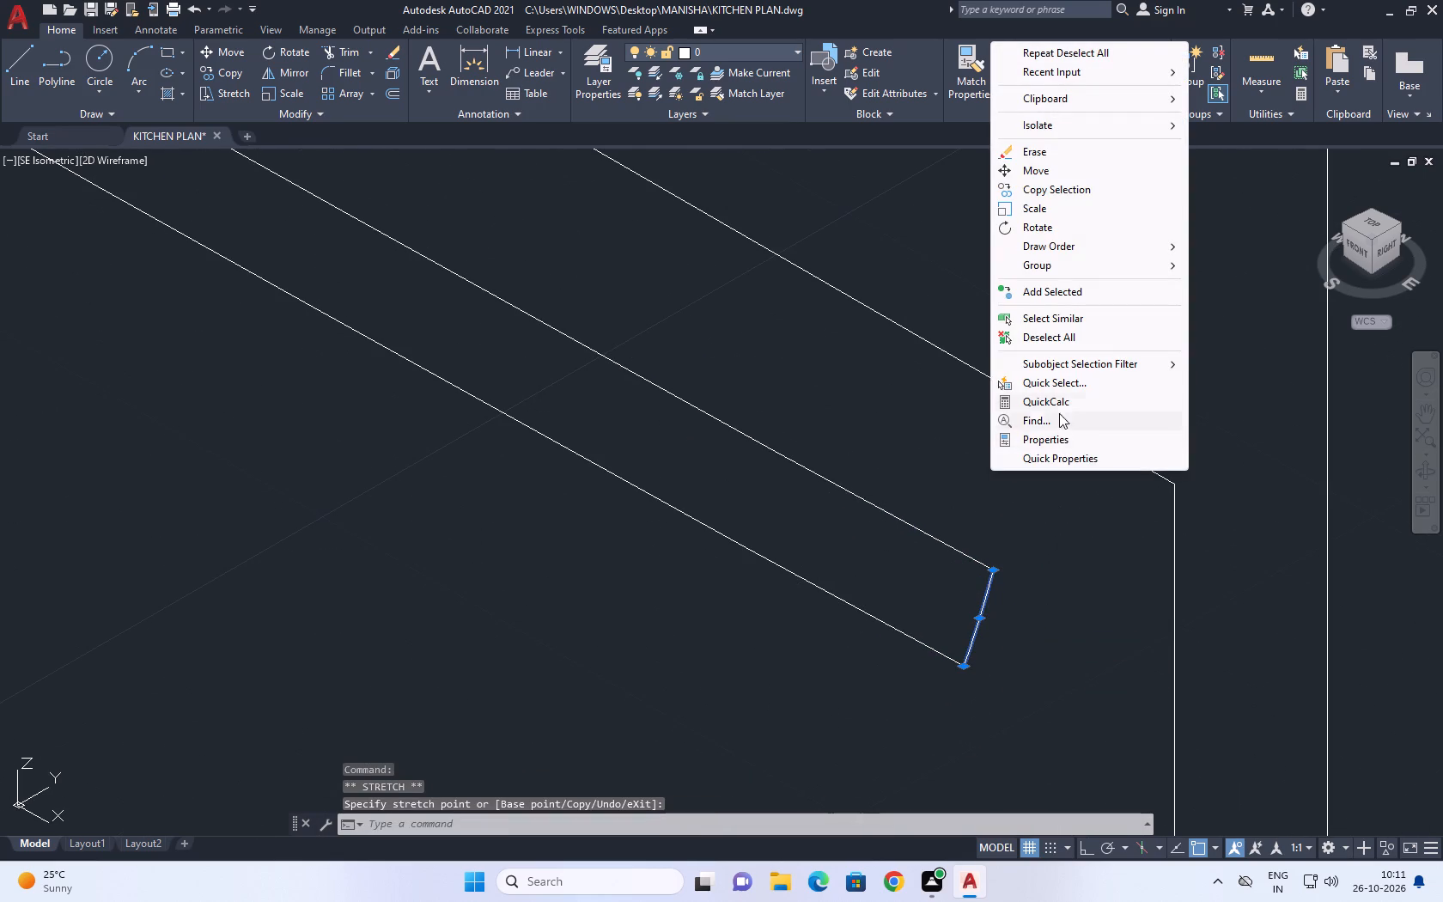
left_click(1069, 336)
Examine the compartment handle and the overall cabinet frame.
scroll(880, 574, "down", 3)
middle_click_drag(918, 558, 752, 612)
scroll(783, 599, "up", 1)
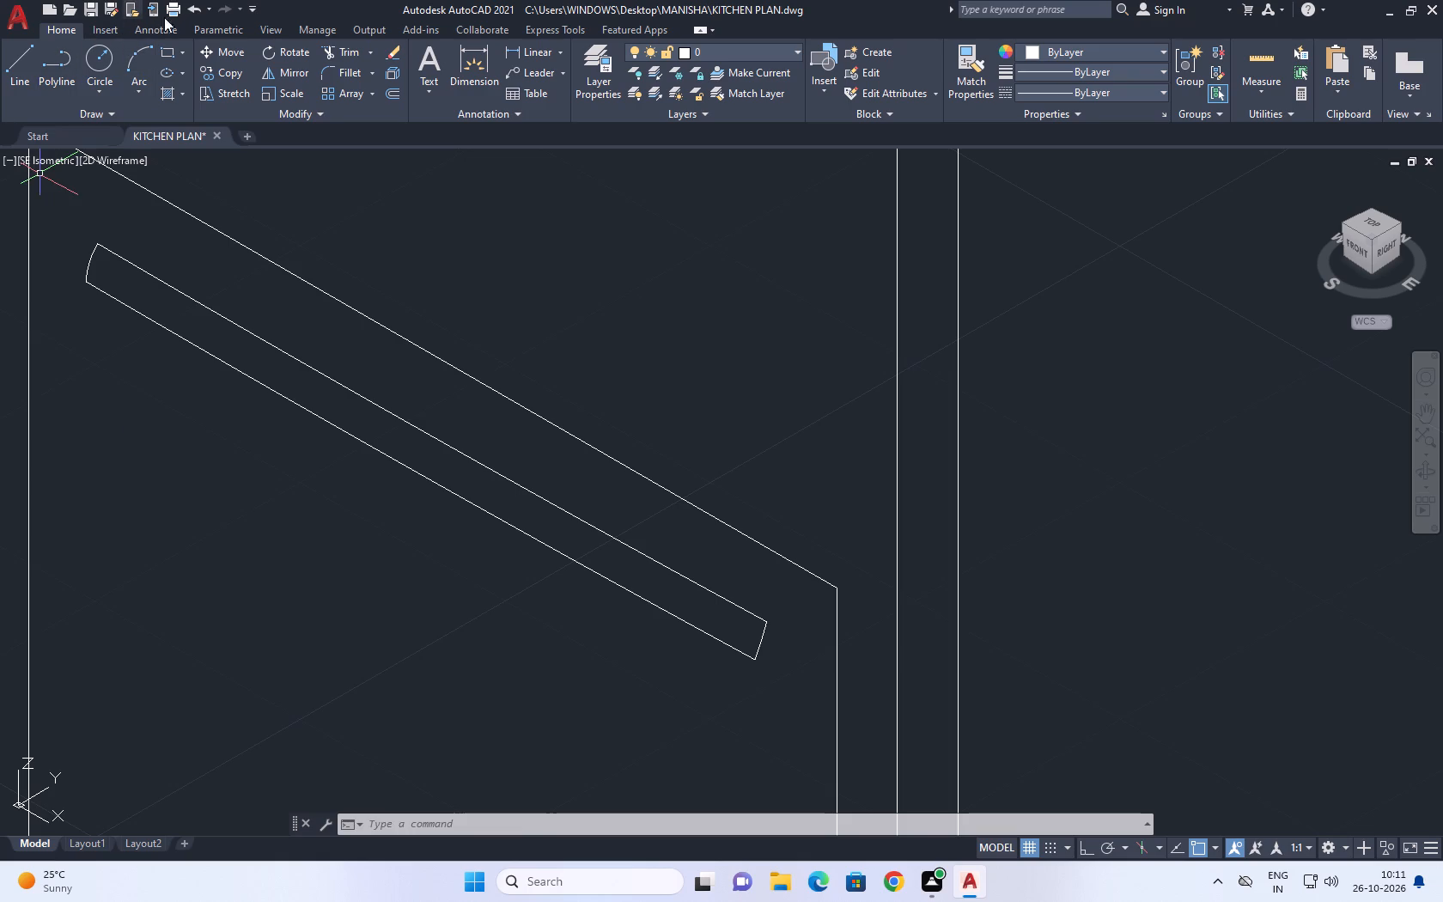
middle_click_drag(186, 21, 129, 29)
scroll(366, 72, "down", 1)
scroll(438, 260, "down", 3)
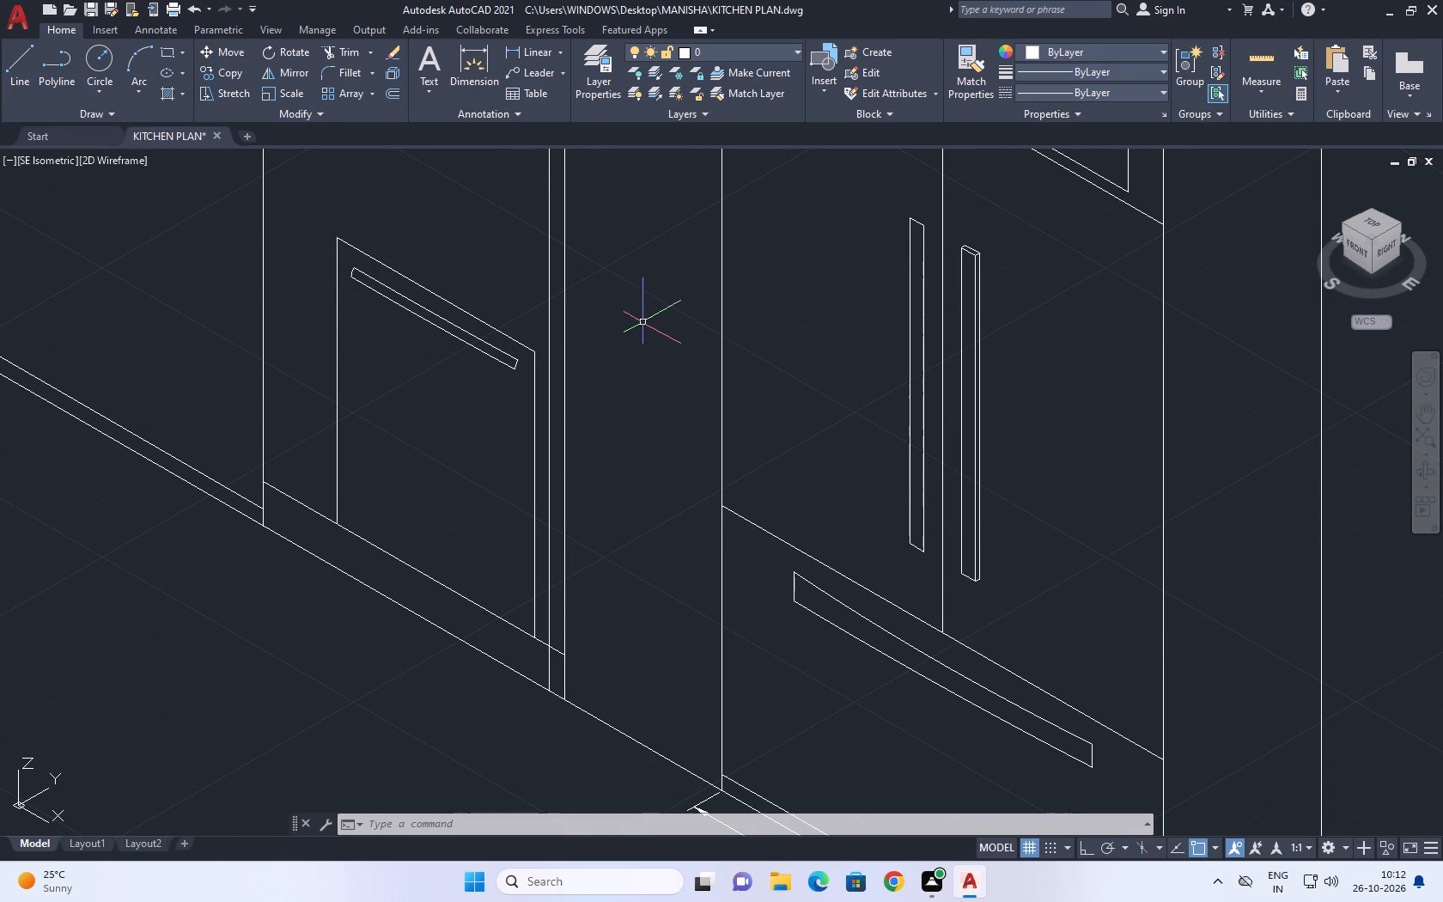
middle_click_drag(642, 332, 543, 388)
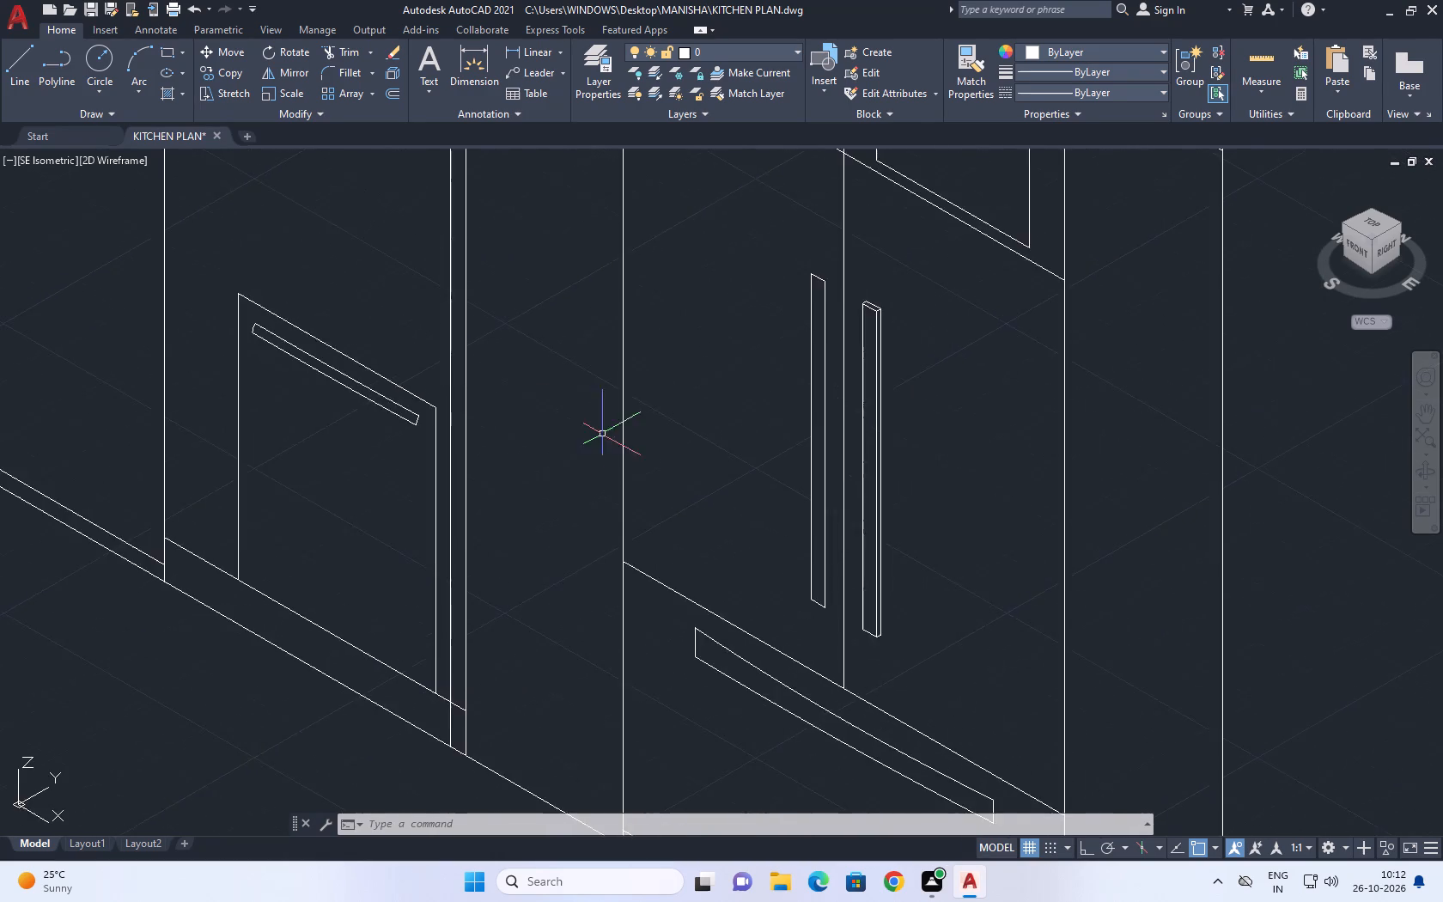
scroll(618, 451, "down", 4)
middle_click_drag(655, 449, 640, 472)
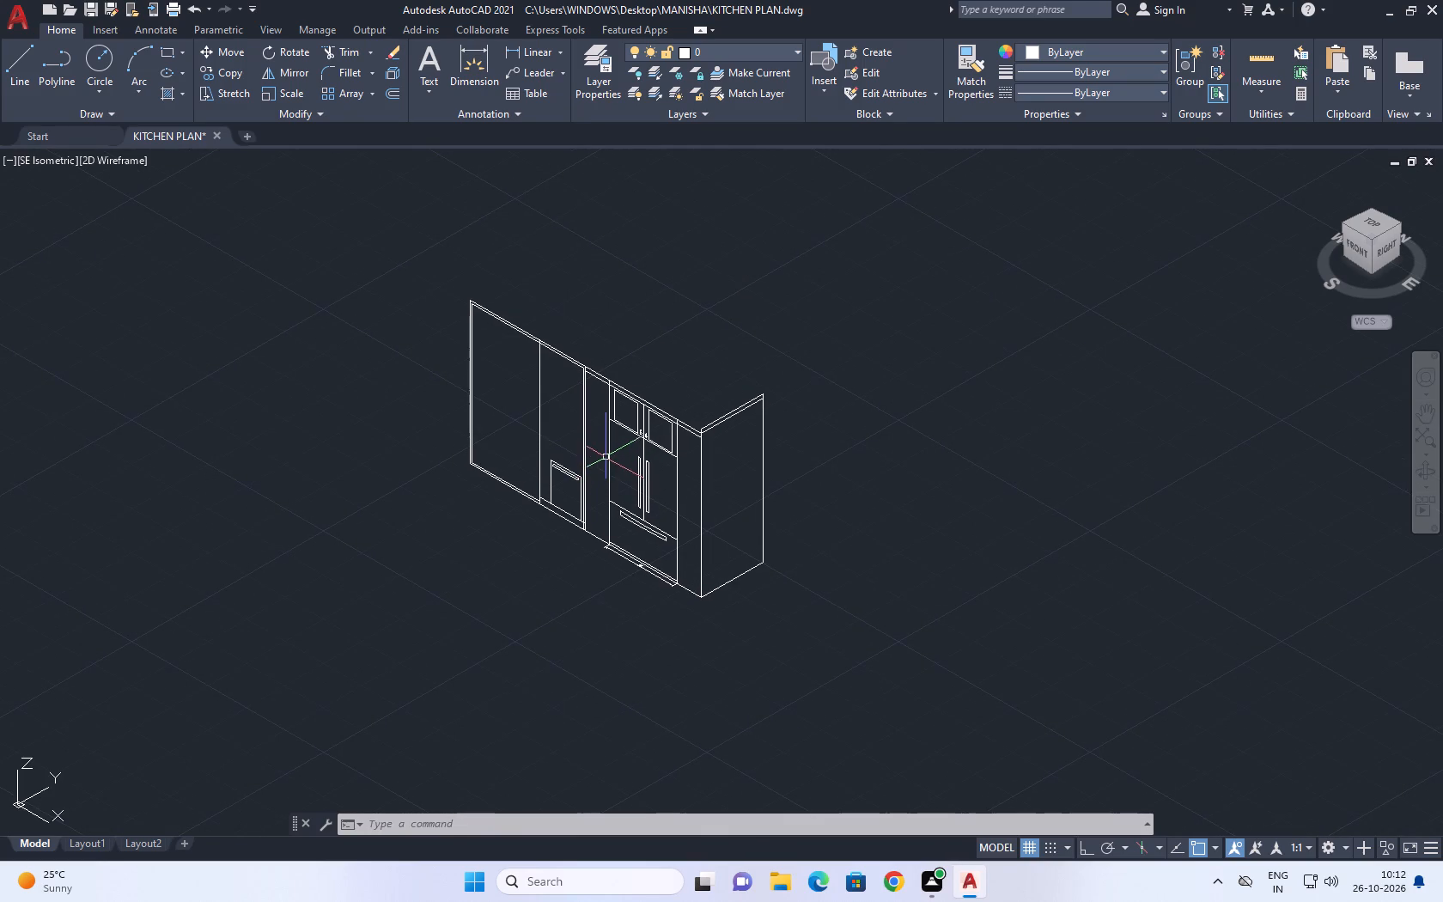
Divide the inner top edge line of the adjoining panel into 5 equal segments.
scroll(483, 316, "up", 2)
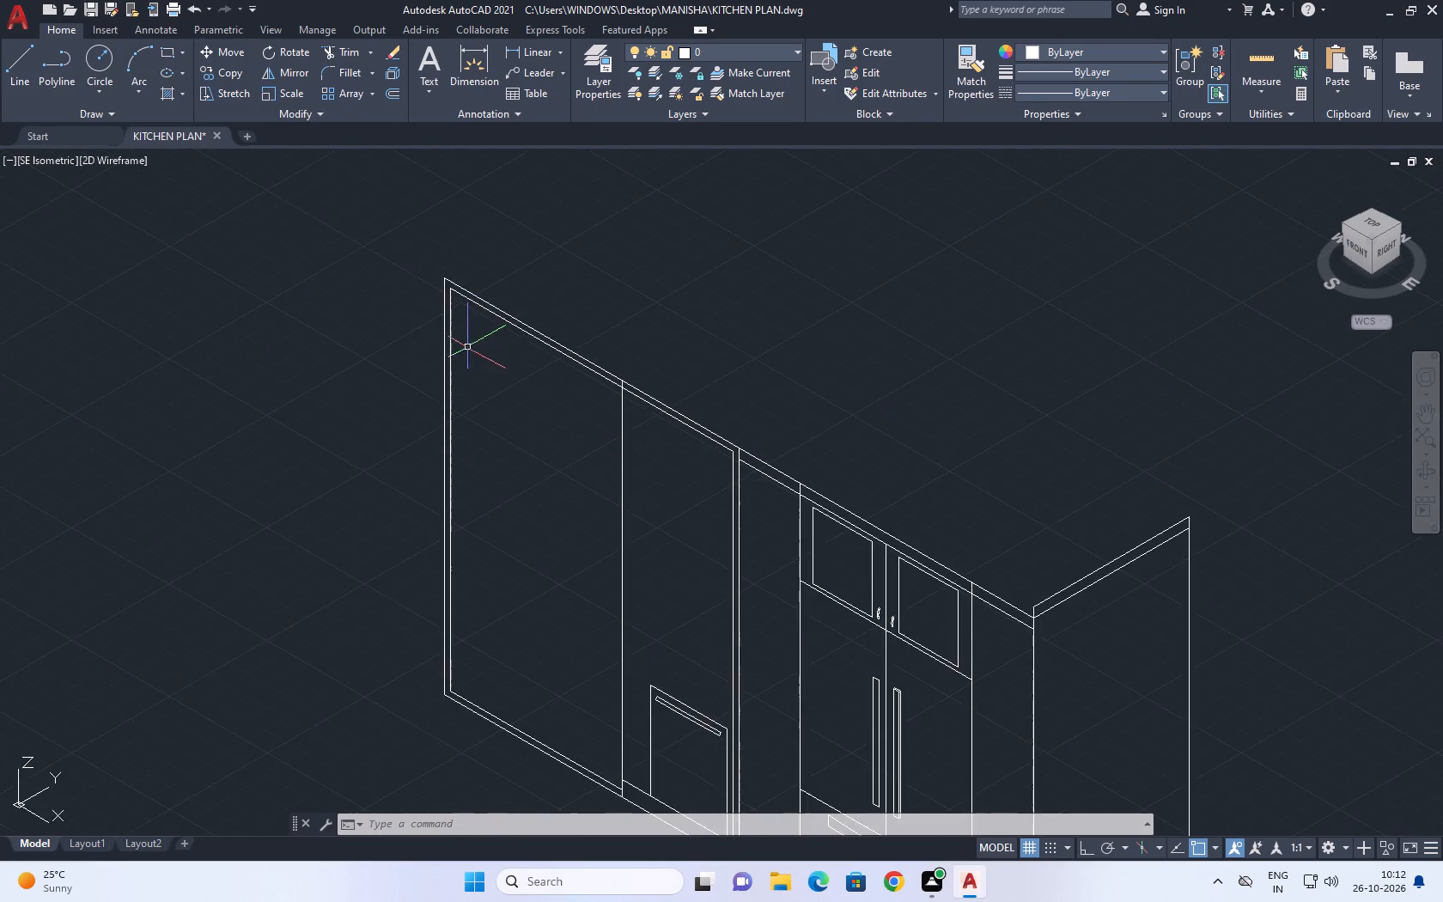
middle_click_drag(467, 348, 578, 356)
middle_click_drag(716, 539, 909, 492)
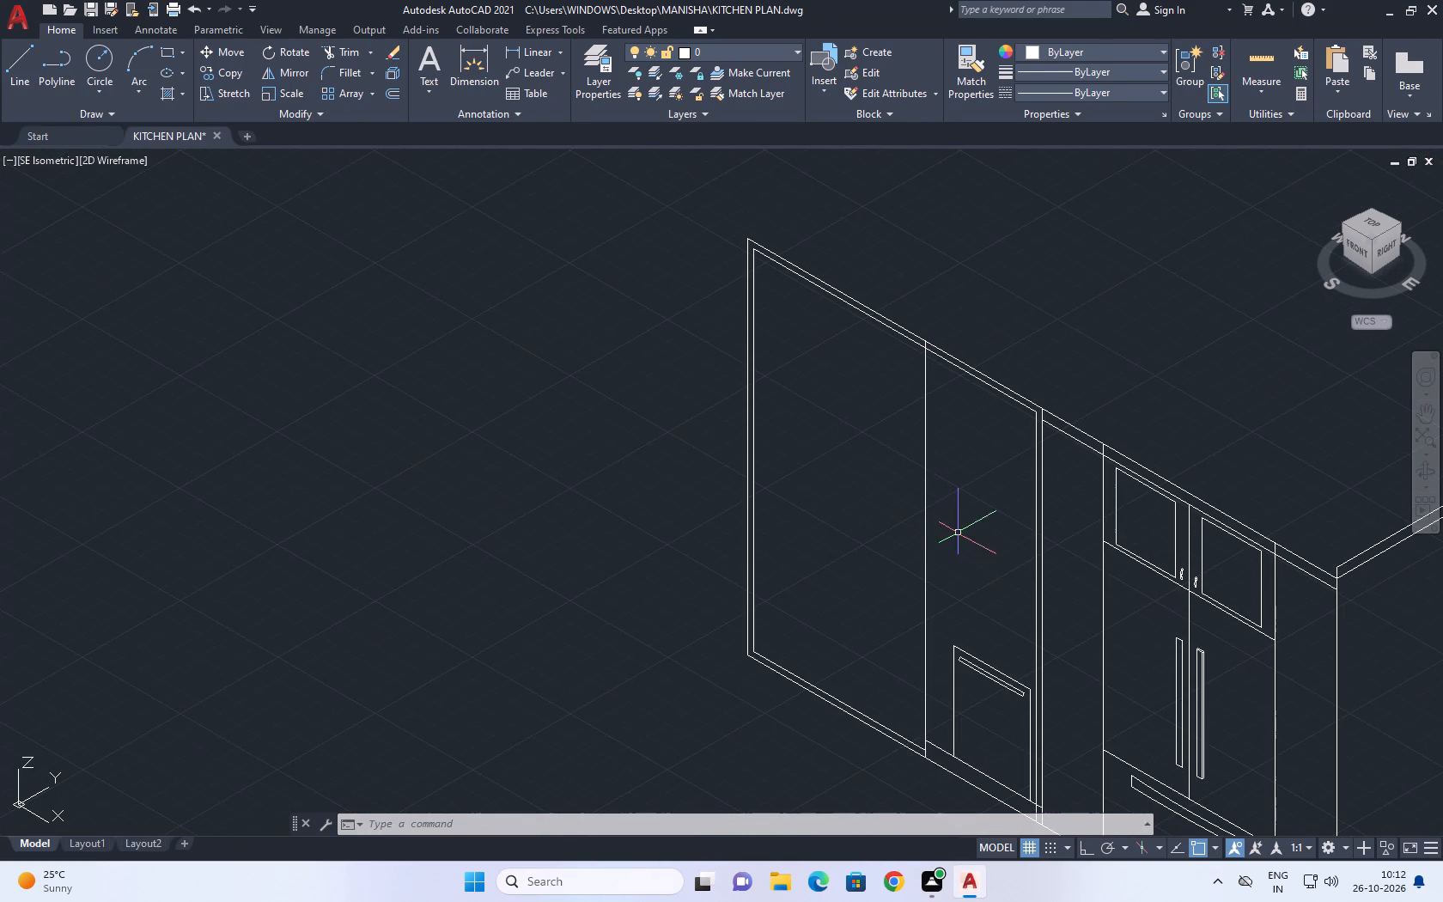
middle_click_drag(935, 481, 918, 472)
left_click(979, 374)
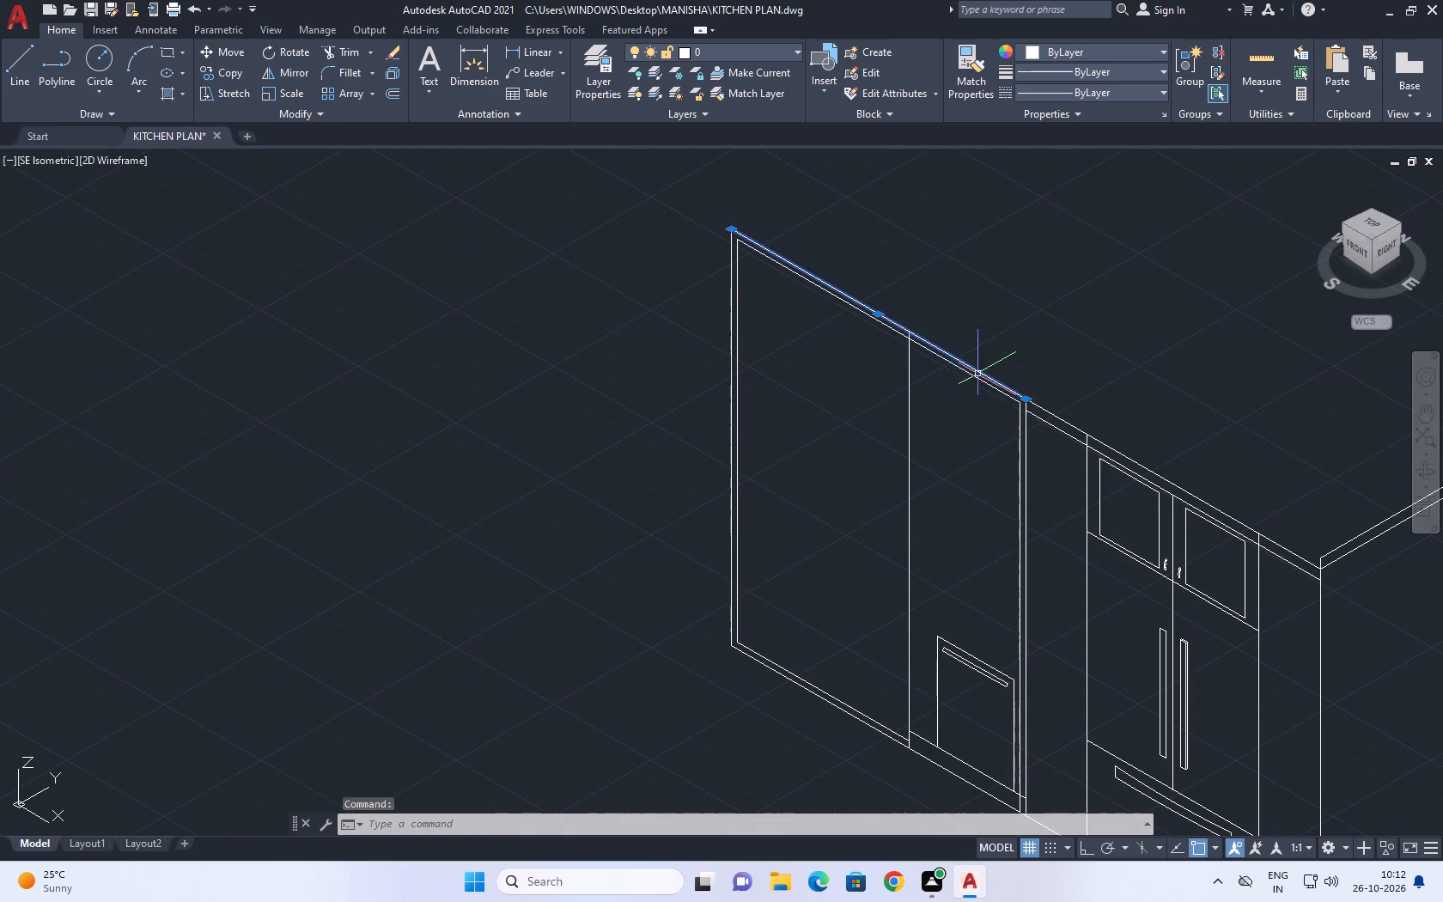
key("Escape")
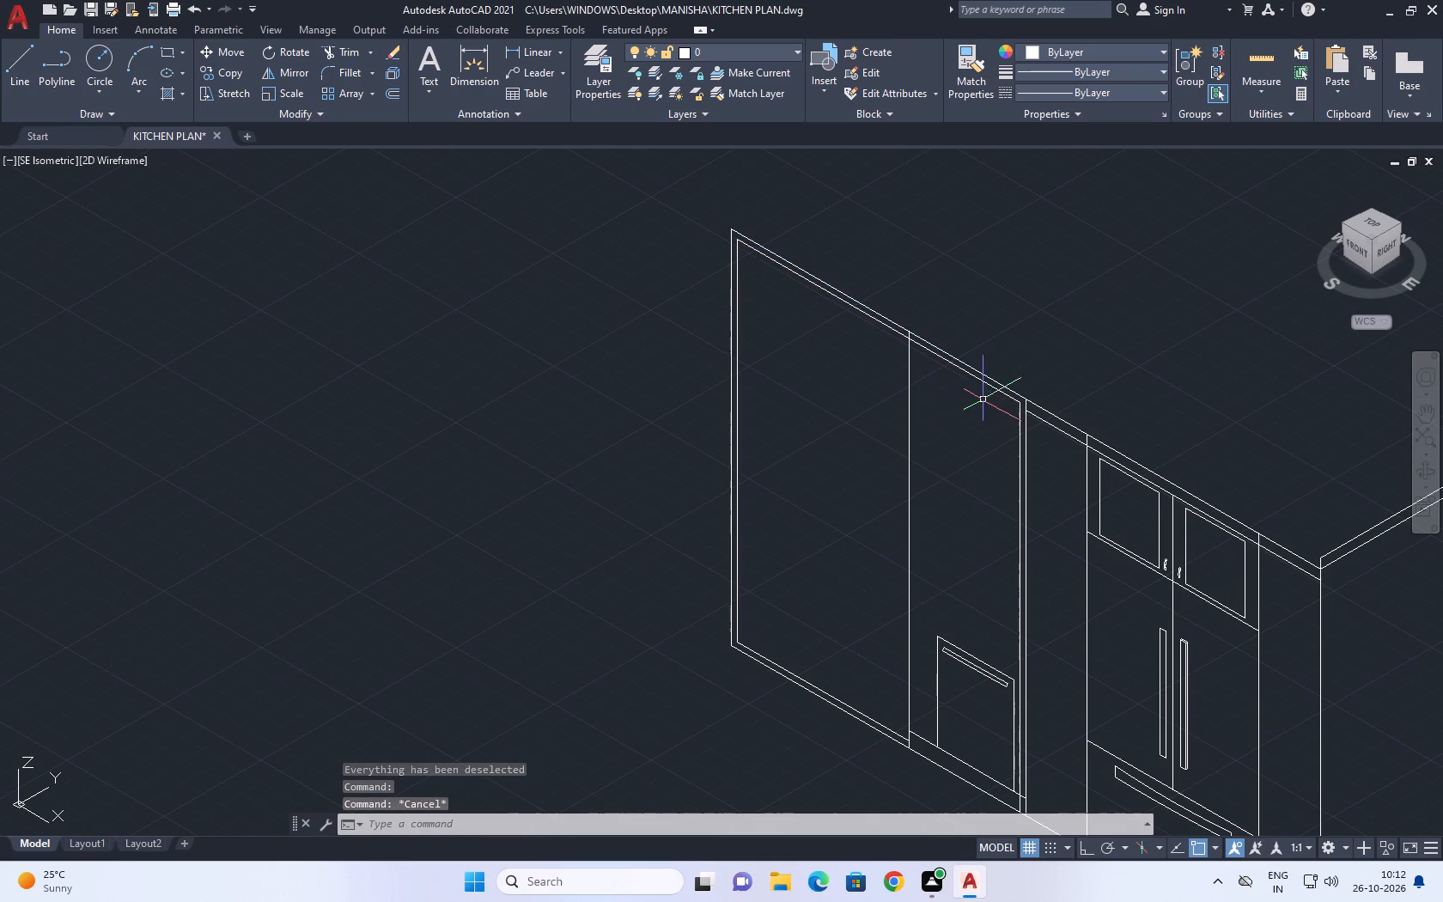
scroll(985, 392, "up", 2)
left_click(988, 373)
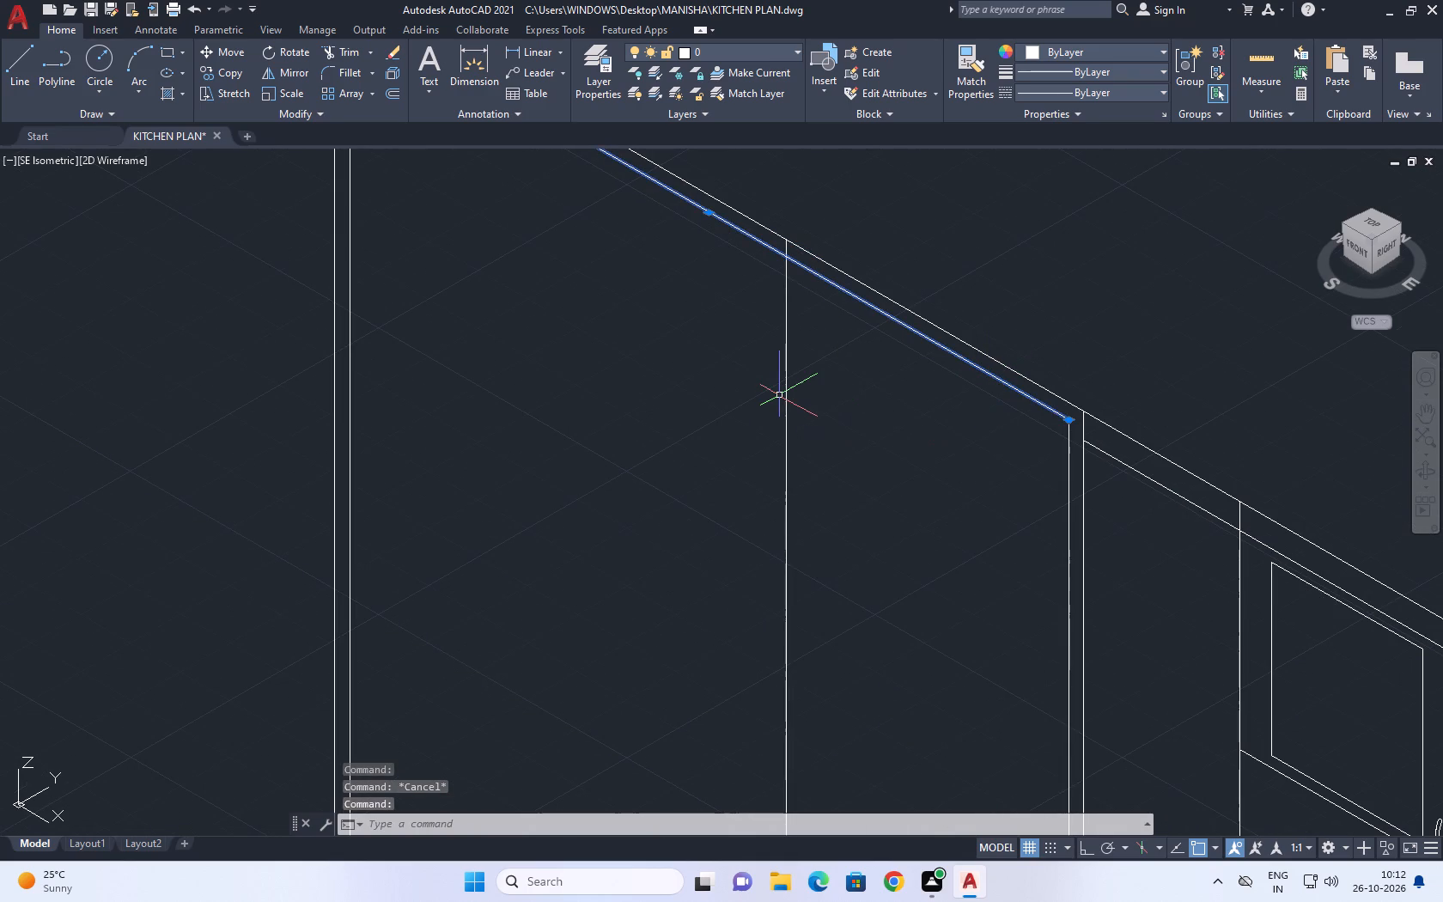
type("DIV")
key("space")
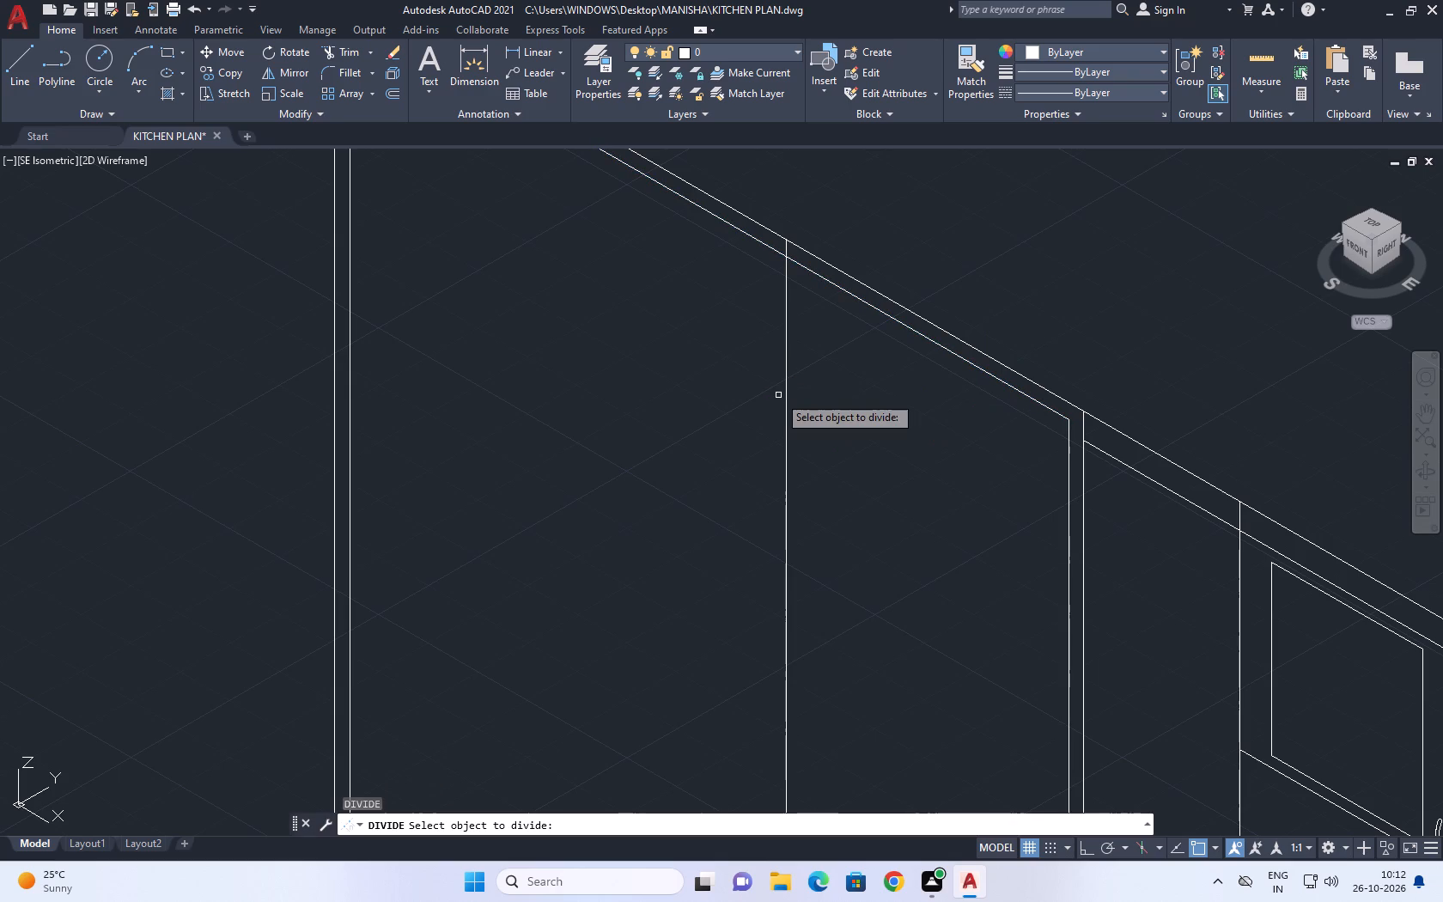
left_click(930, 342)
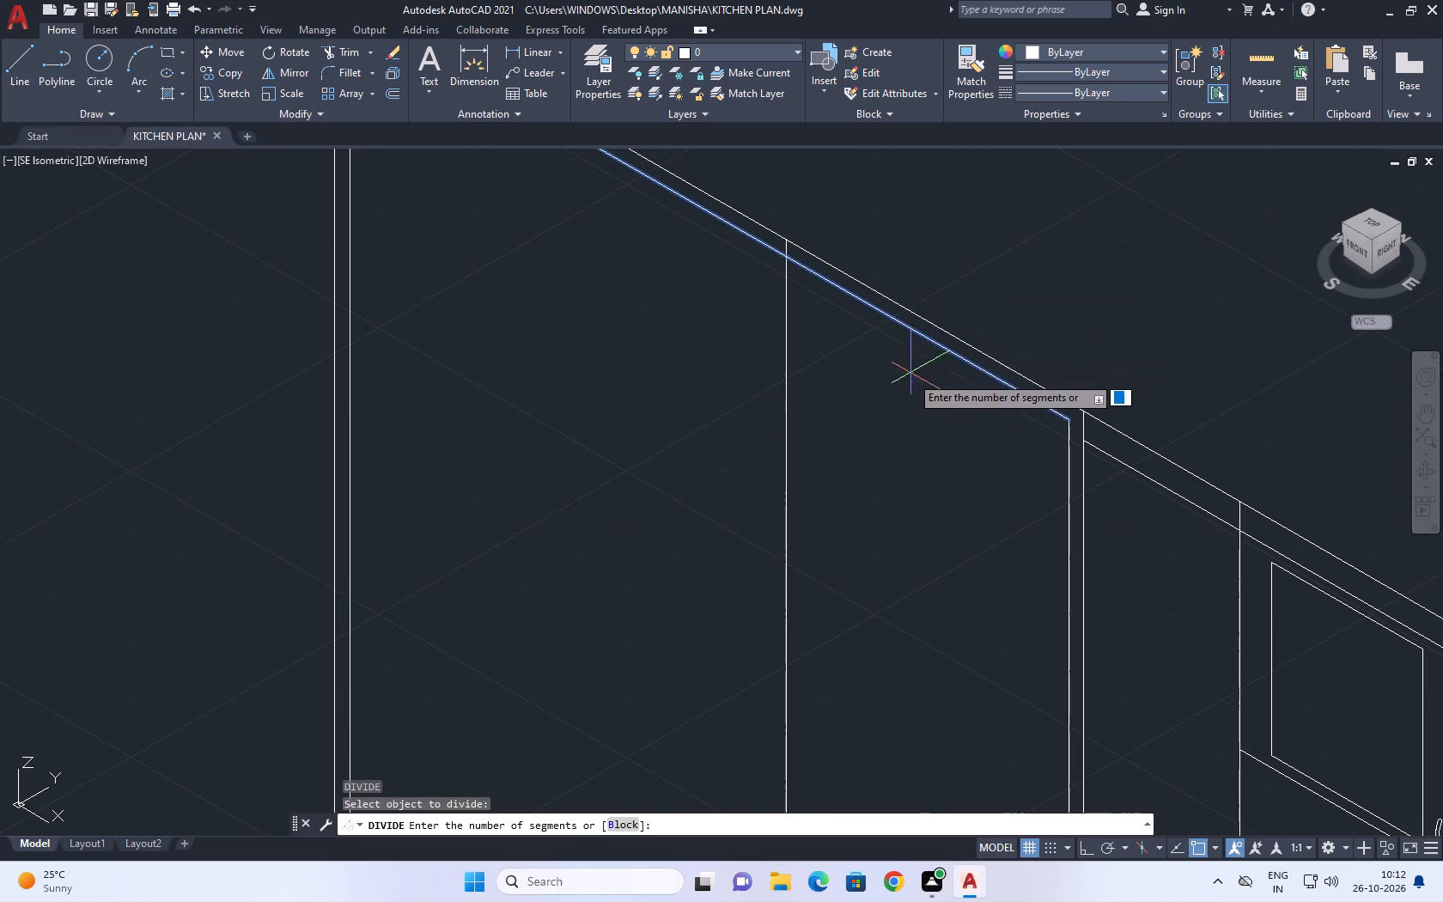
key("5")
key("Return")
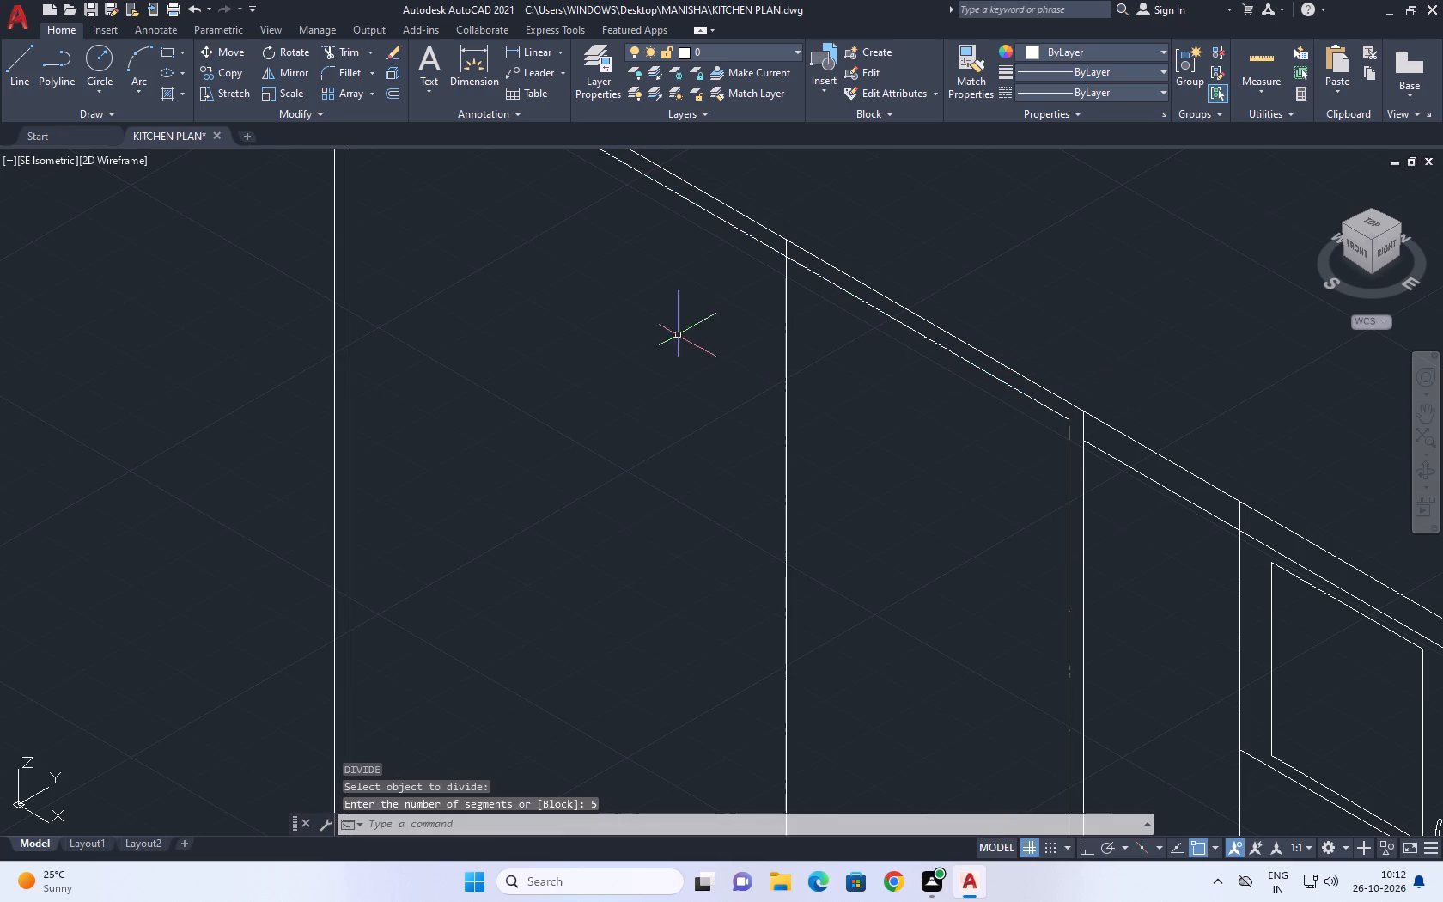
With Ortho on, draw a vertical line partway down the panel from the division point nearest the cabinet.
key("l")
key("space")
left_click(923, 338)
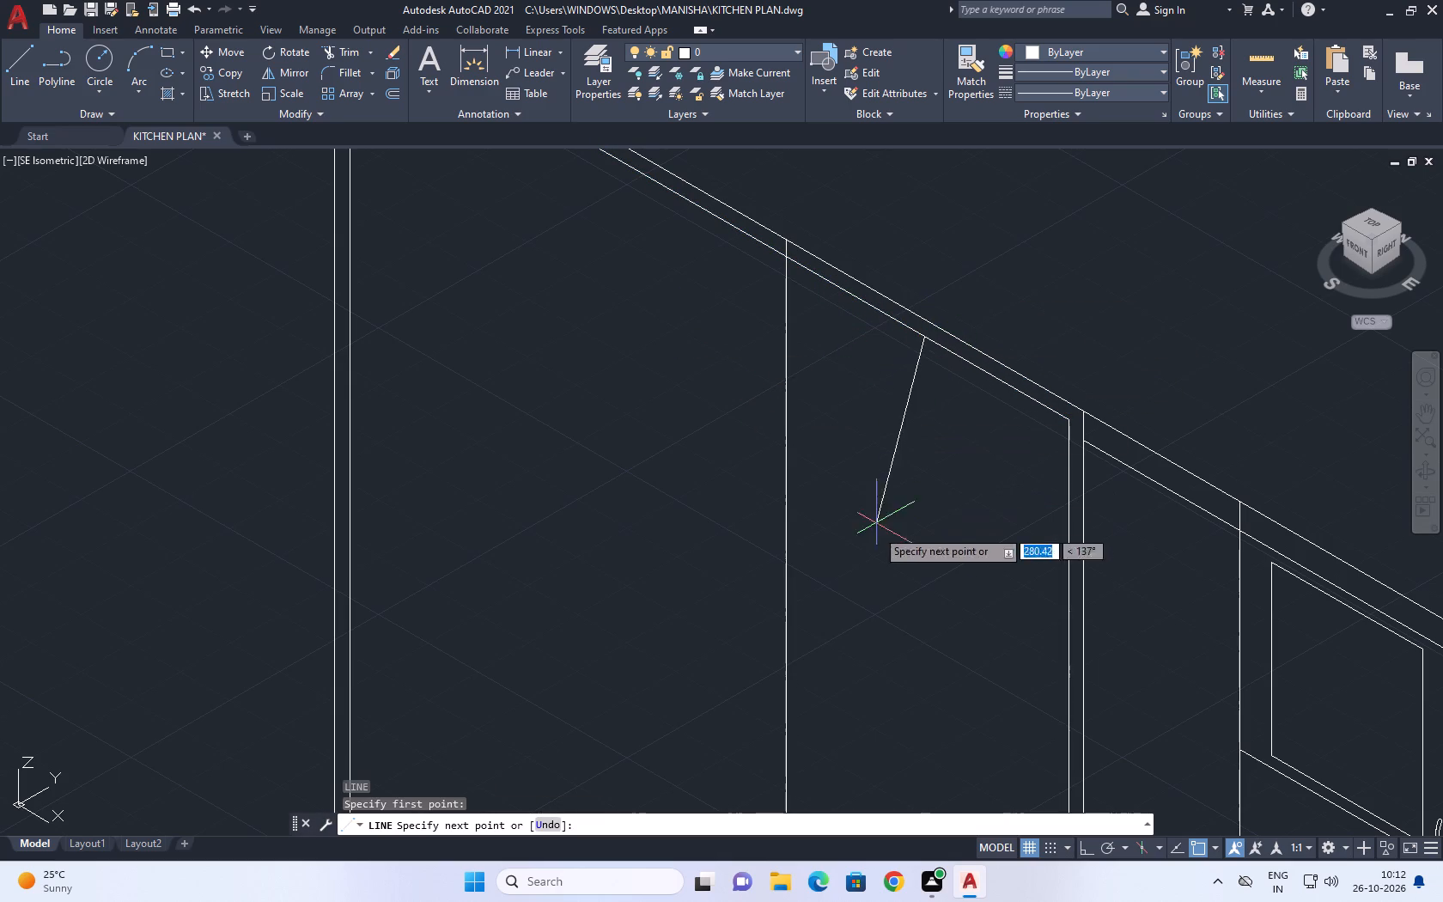
scroll(904, 582, "down", 2)
middle_click_drag(876, 661, 892, 594)
key("F8")
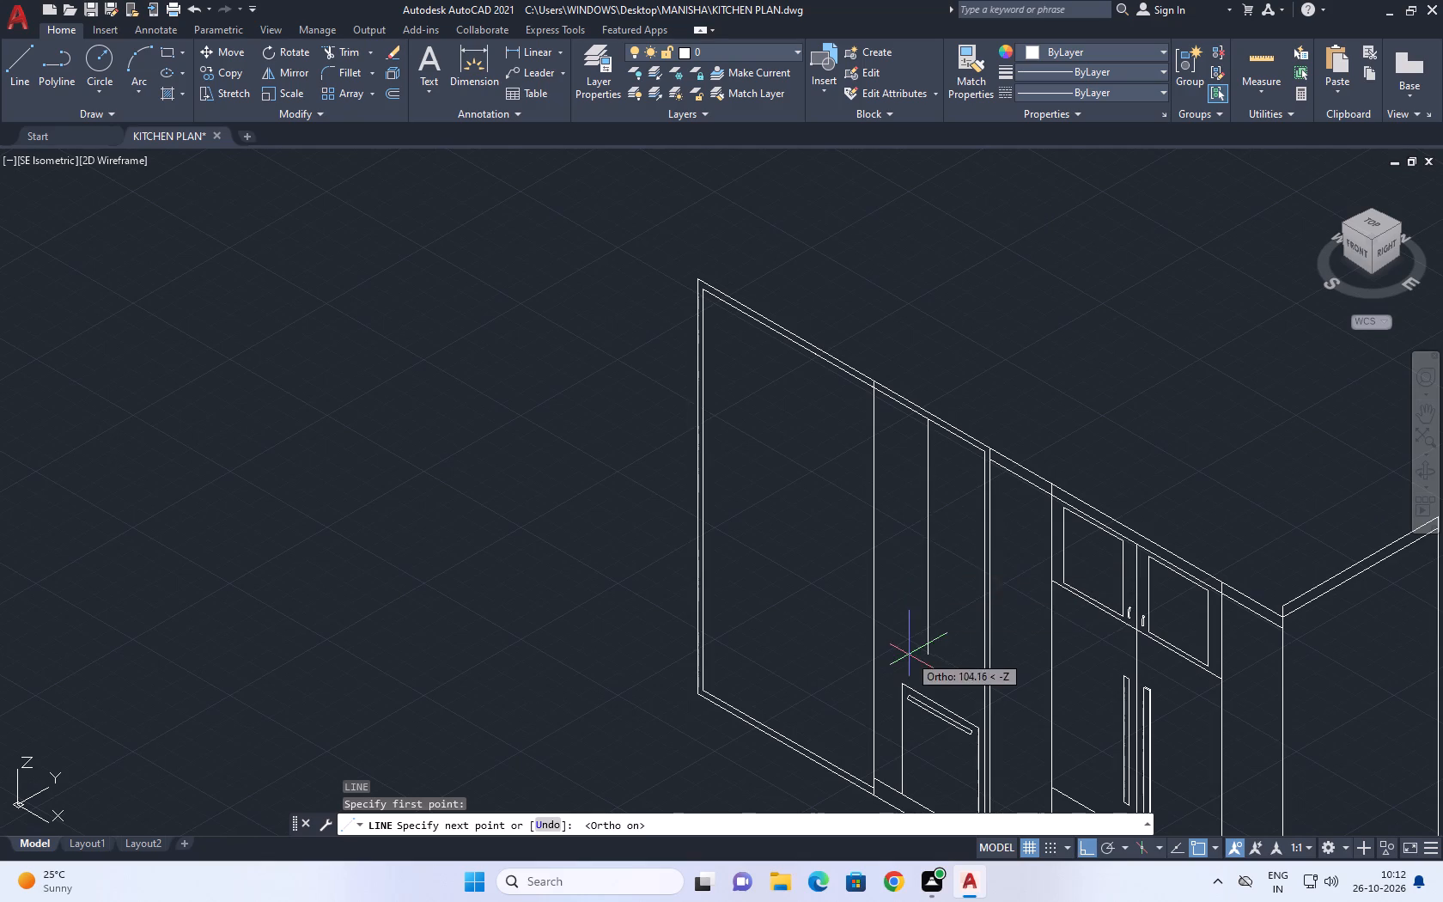
scroll(909, 662, "up", 1)
left_click(930, 636)
key("space")
Draw a vertical line downward from the inner top edge's division point farthest from the cabinet.
key("space")
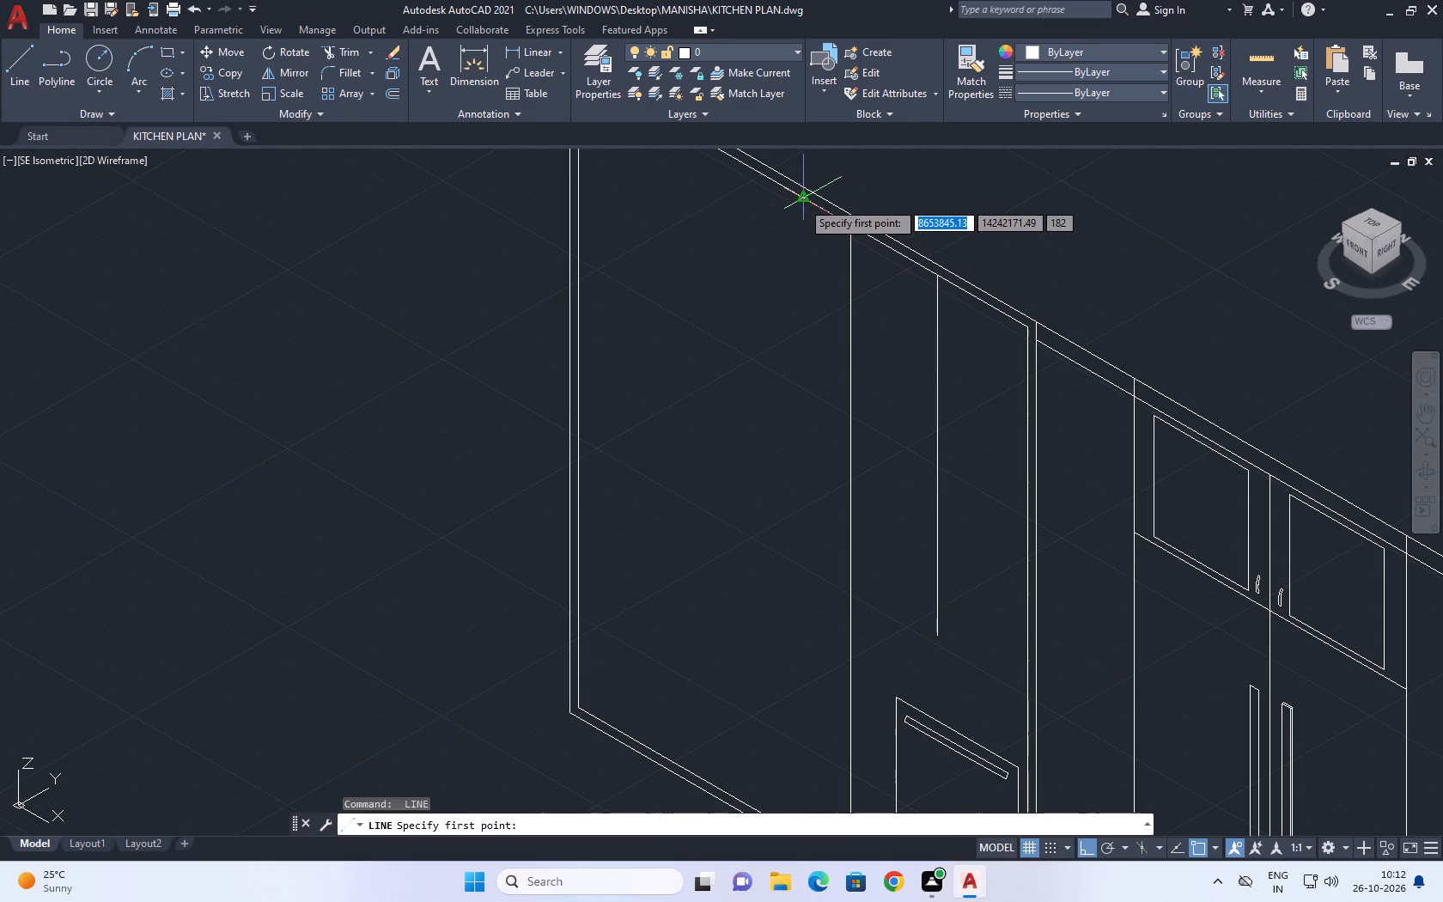
middle_click_drag(831, 246, 999, 366)
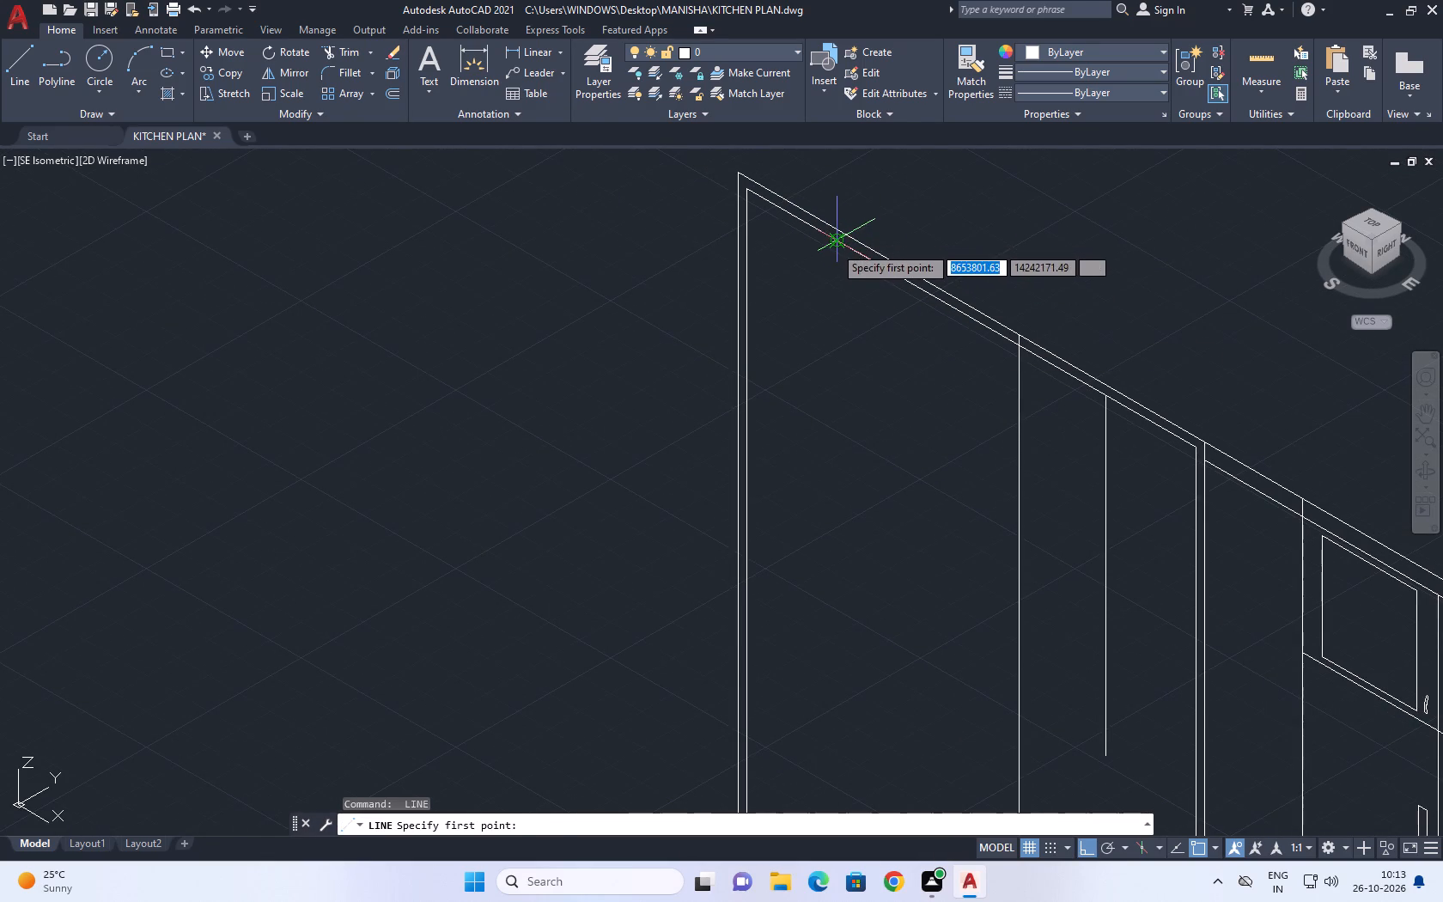
left_click(836, 243)
left_click(820, 507)
key("space")
Draw vertical lines downward from the two middle division points of the inner top edge.
middle_click_drag(906, 335, 828, 305)
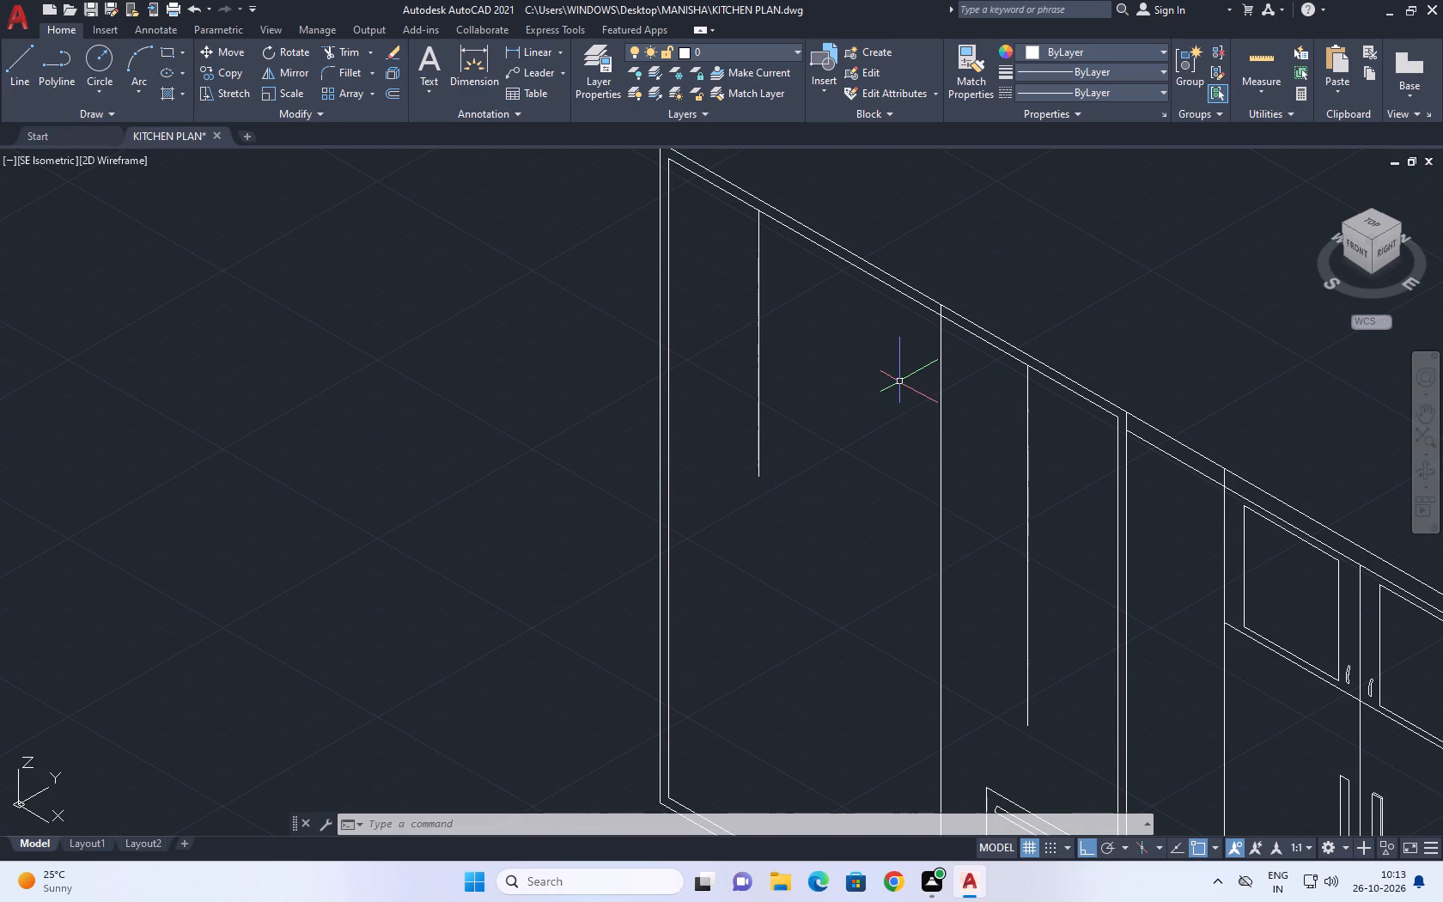
middle_click(901, 384)
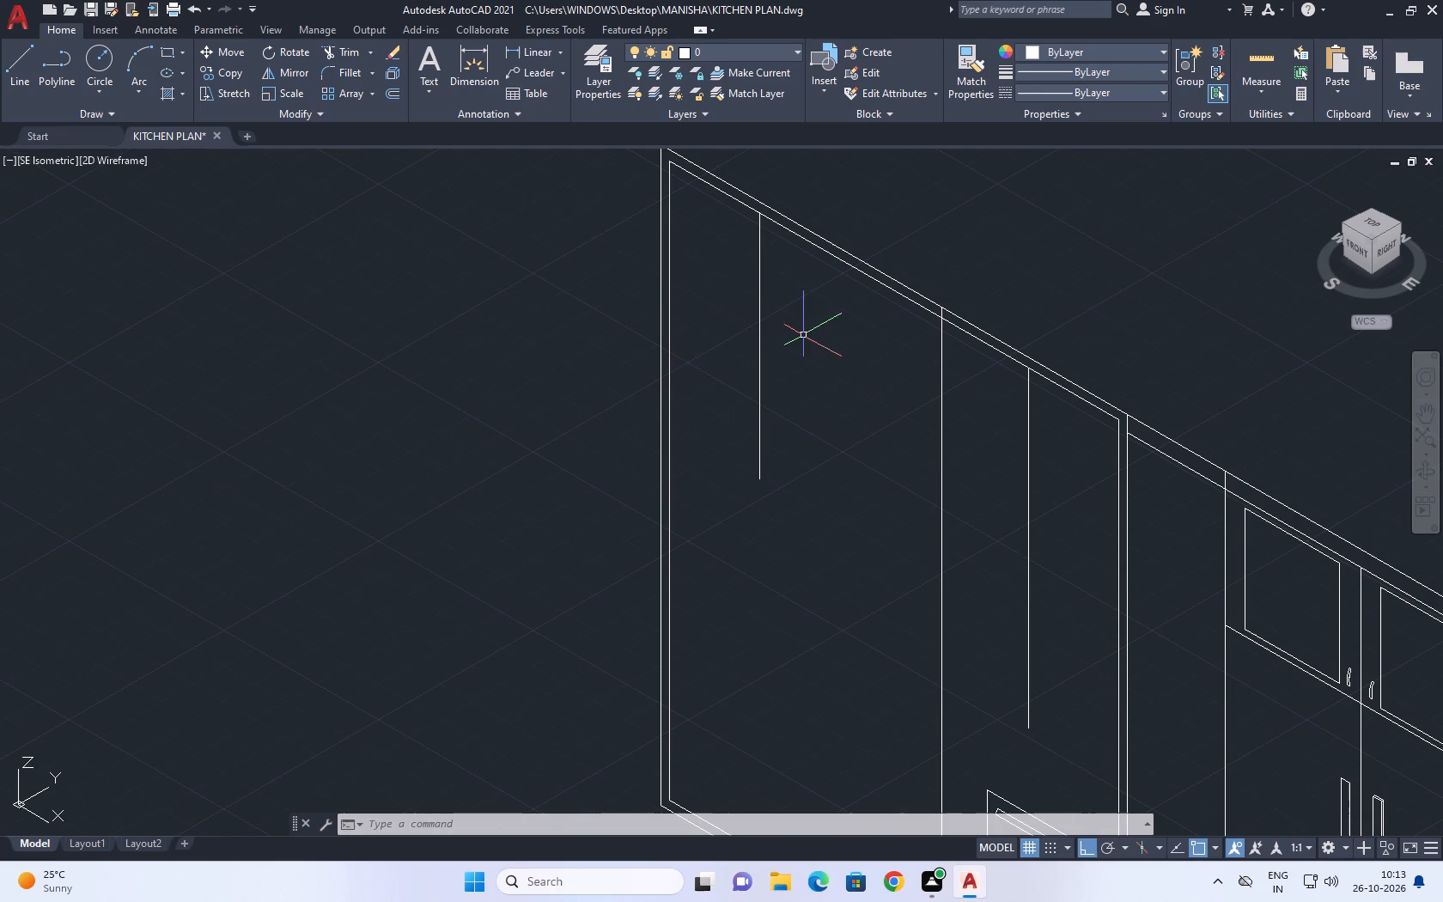
key("l")
key("space")
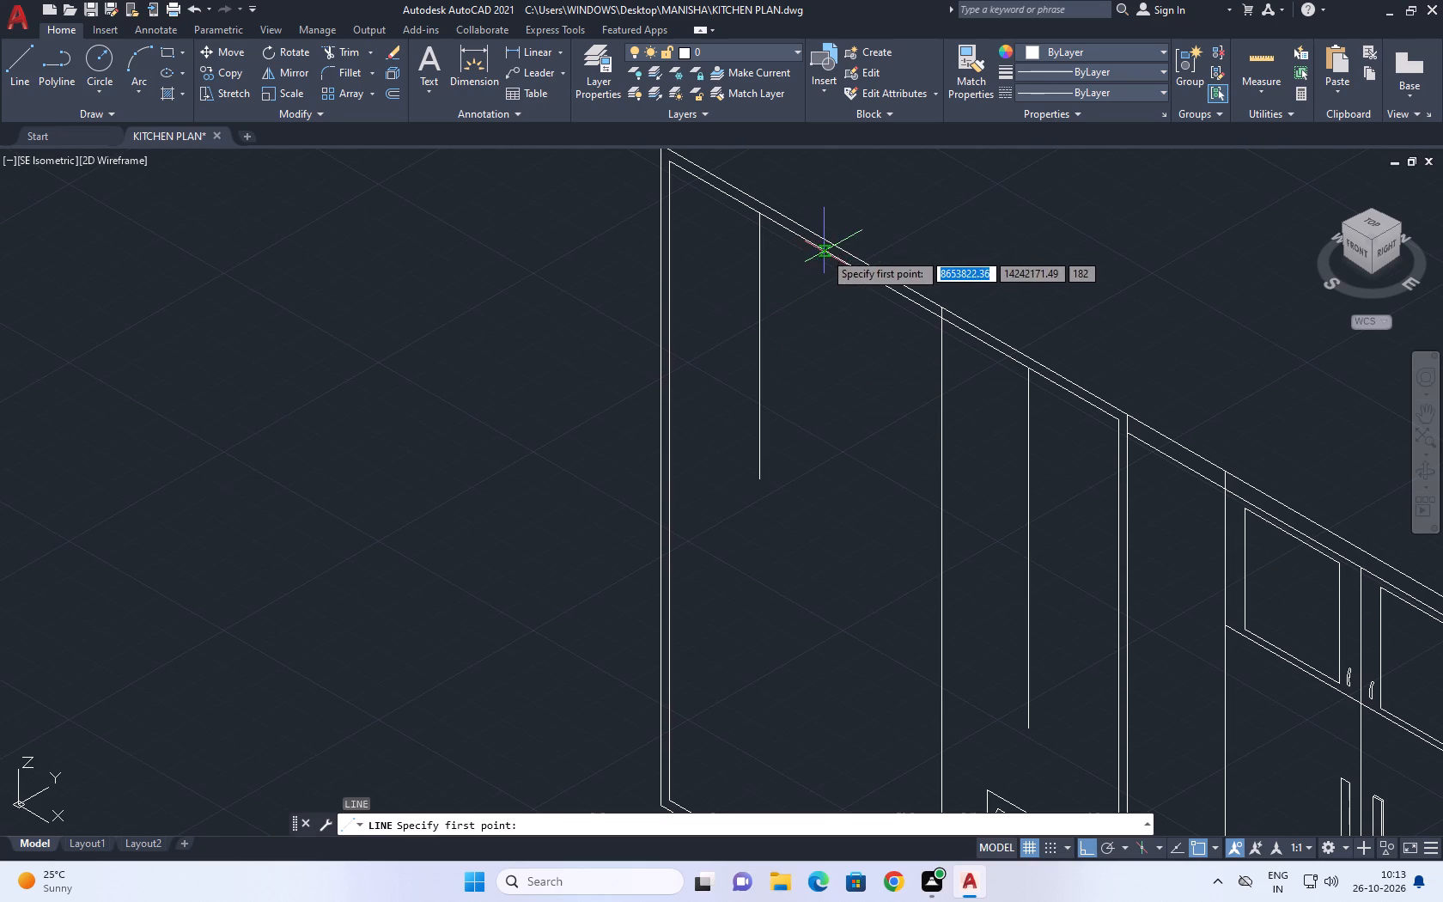
left_click(847, 265)
left_click(856, 522)
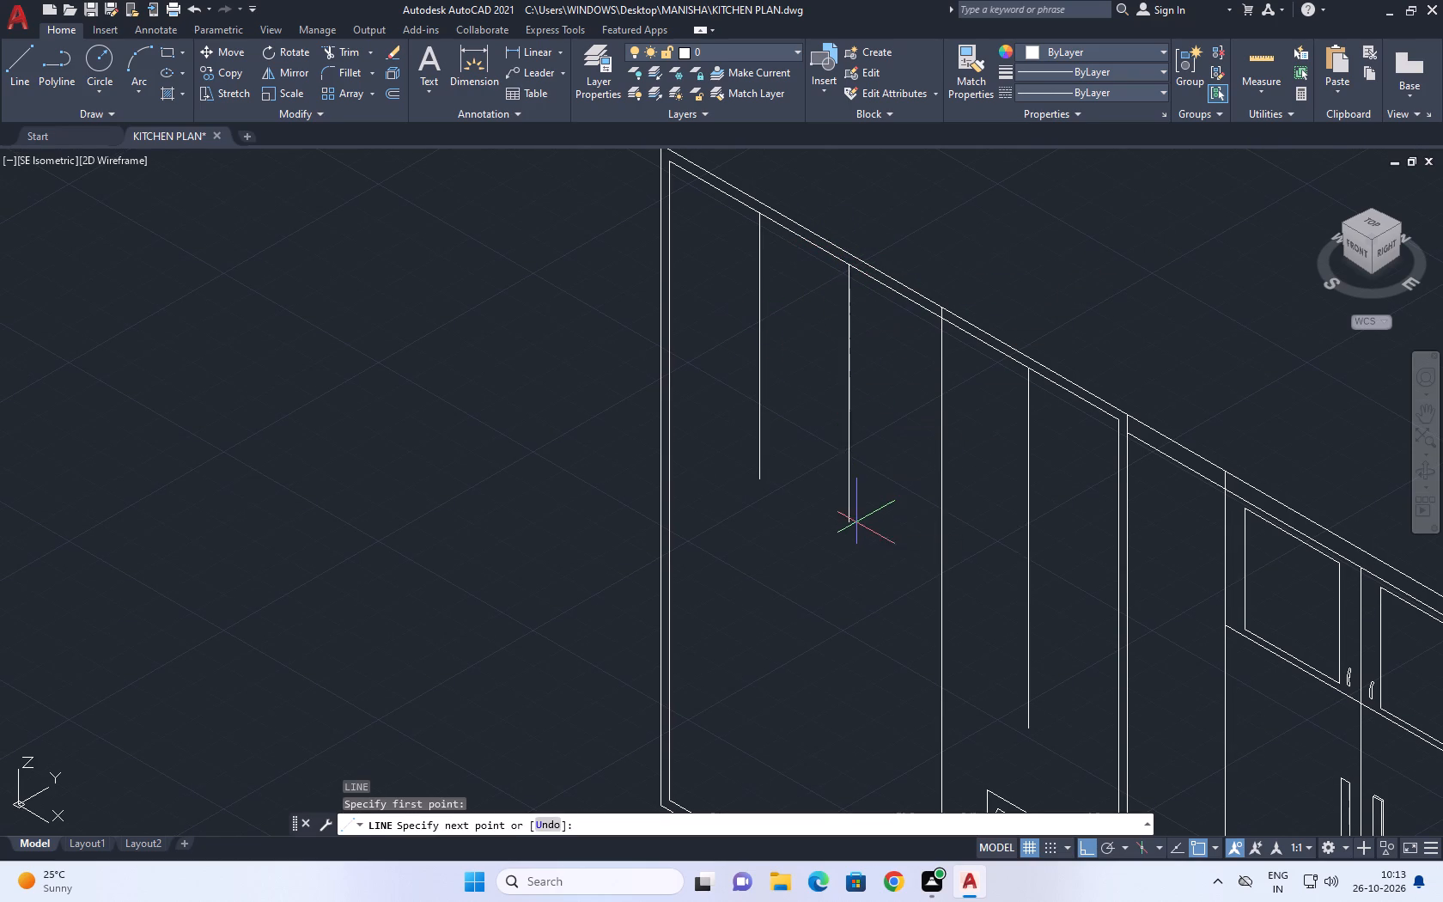
middle_click_drag(880, 416, 838, 399)
key("space")
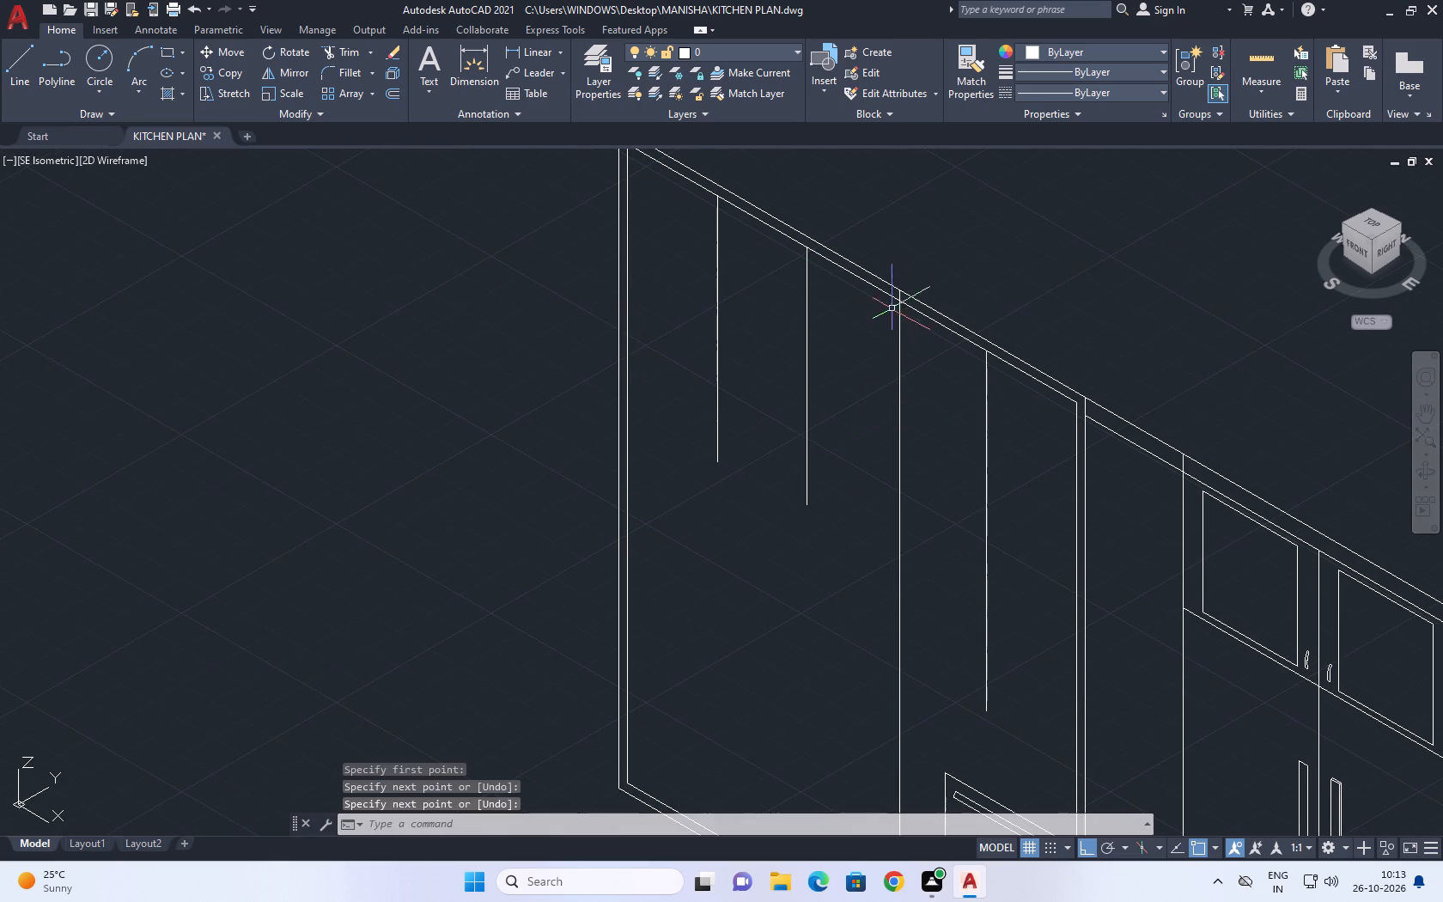
key("space")
left_click(897, 302)
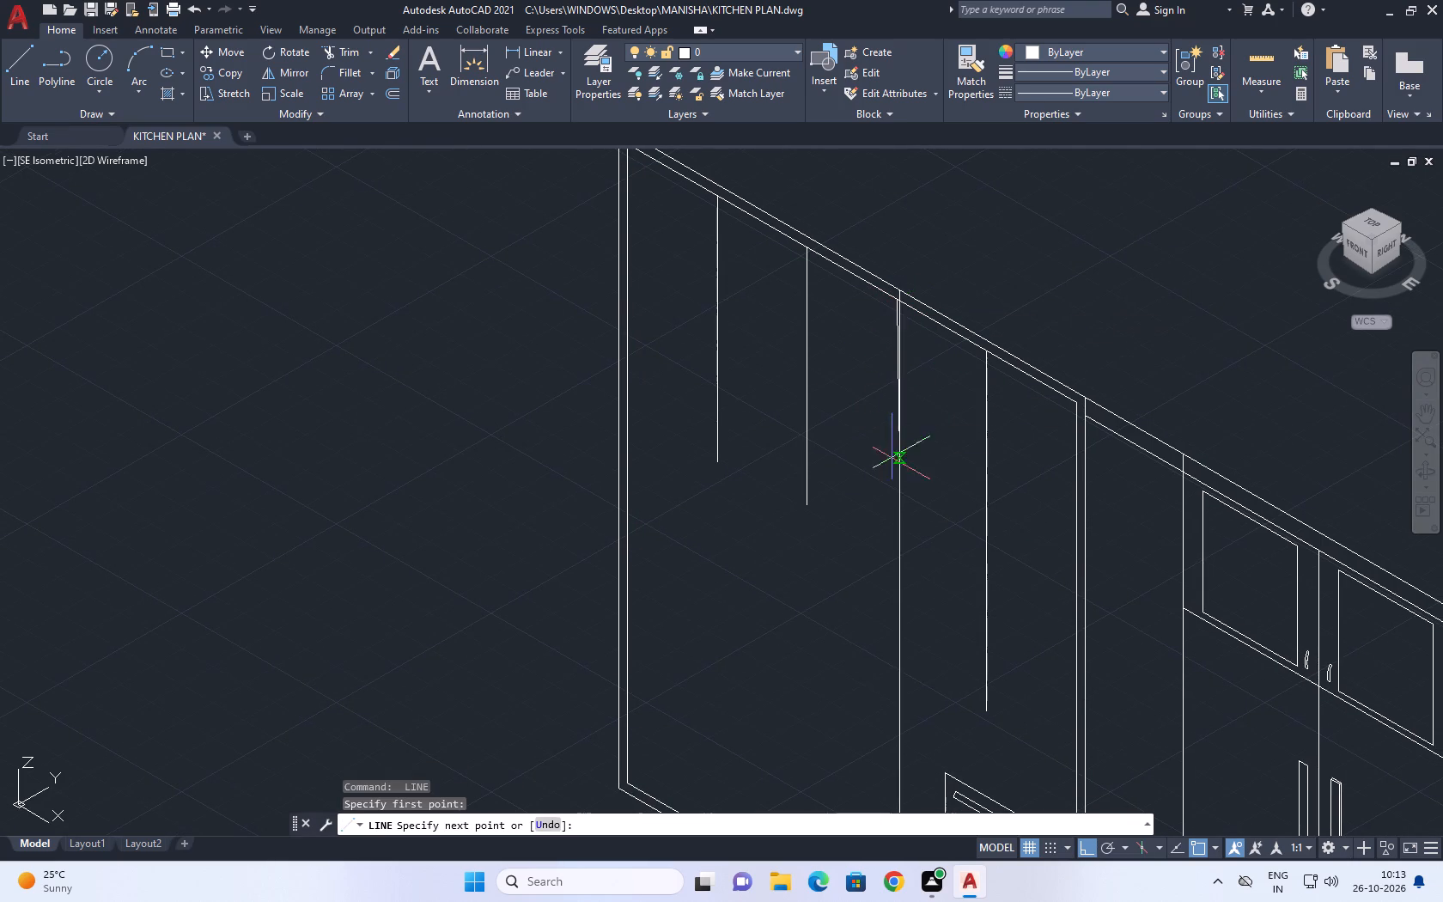
left_click(889, 560)
key("space")
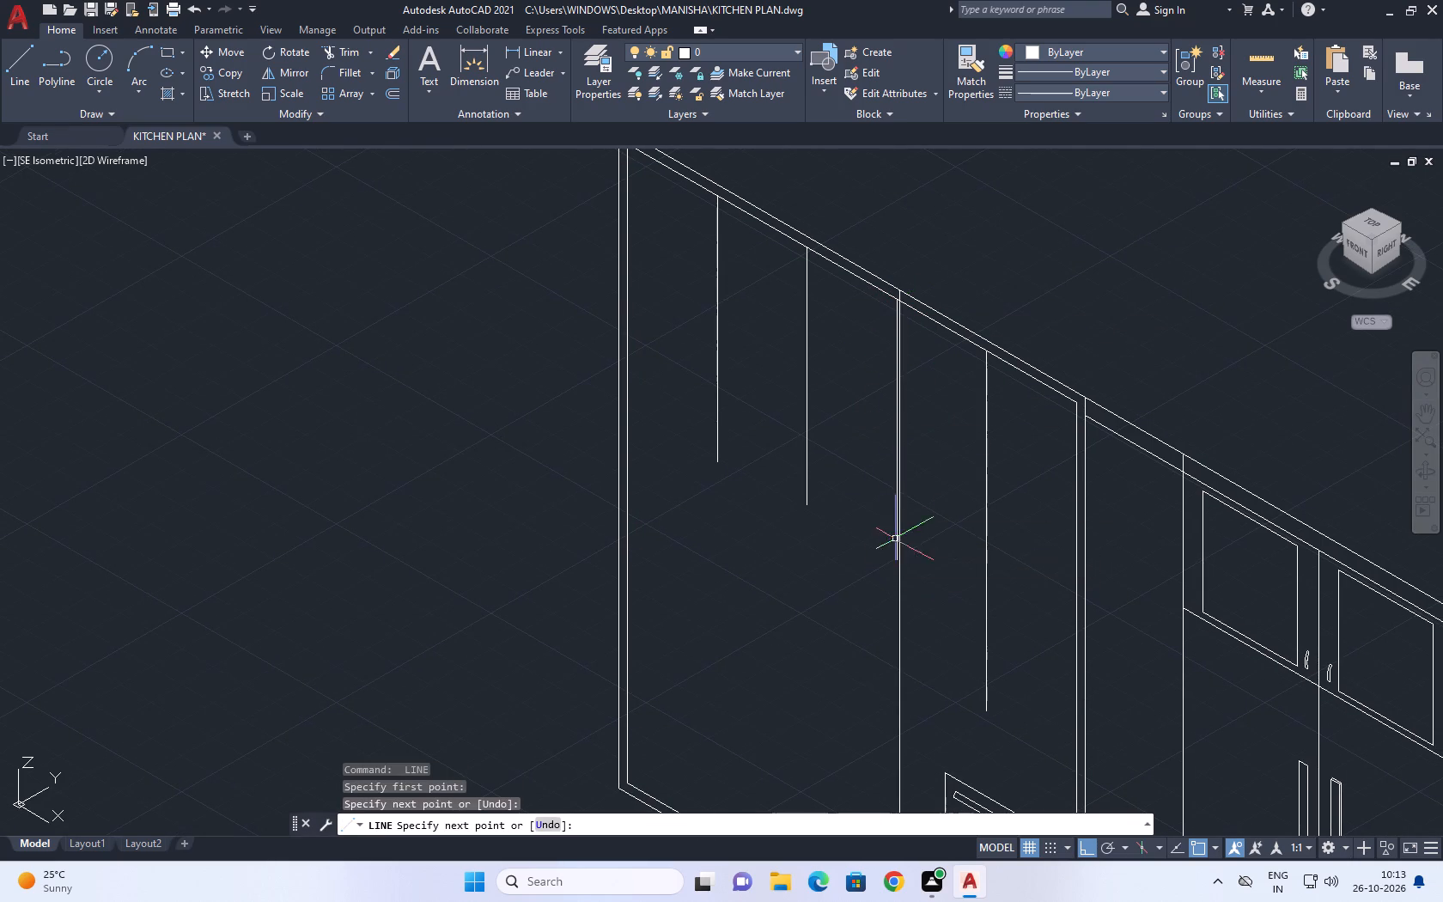
Delete both overlapping lines of the old full-height panel divider, keeping the new division line beside it.
scroll(902, 526, "up", 1)
left_click(899, 522)
left_click(891, 514)
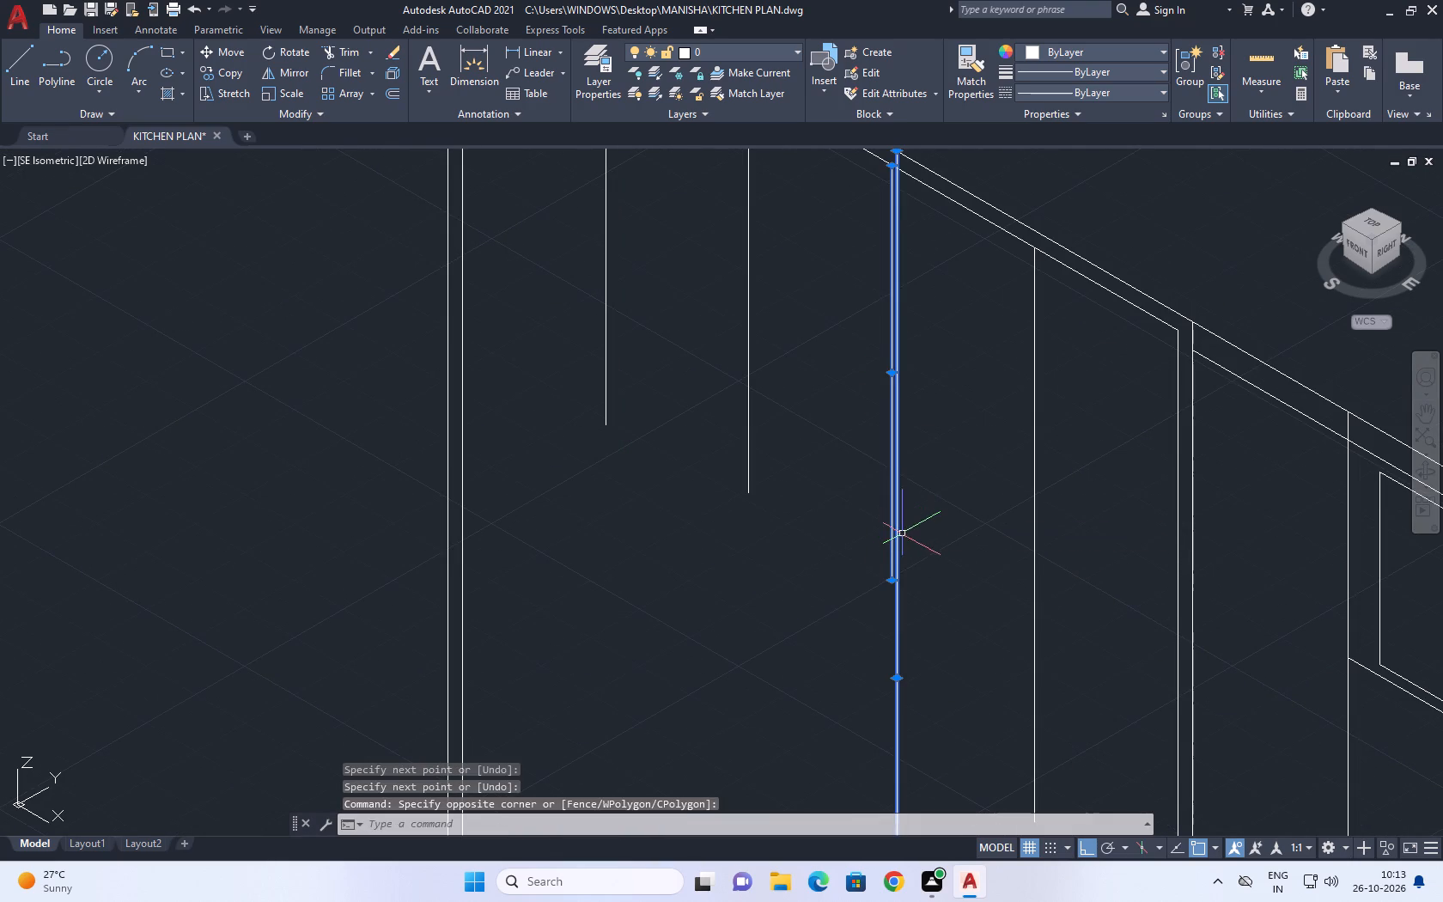
key("Escape")
left_click(896, 517)
key("Delete")
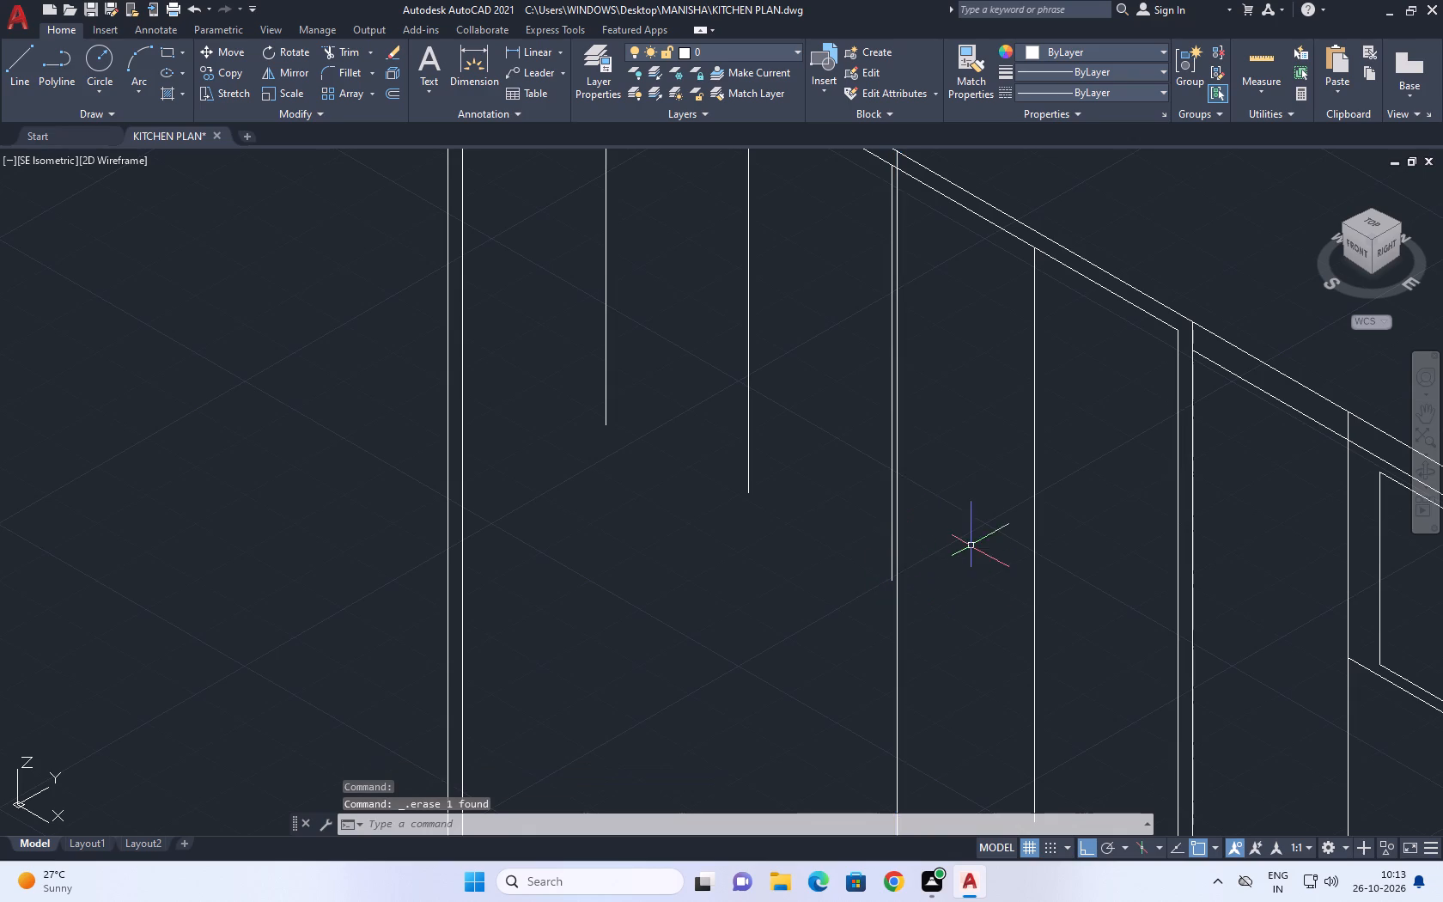
middle_click_drag(965, 533, 958, 535)
double_click(888, 639)
key("Delete")
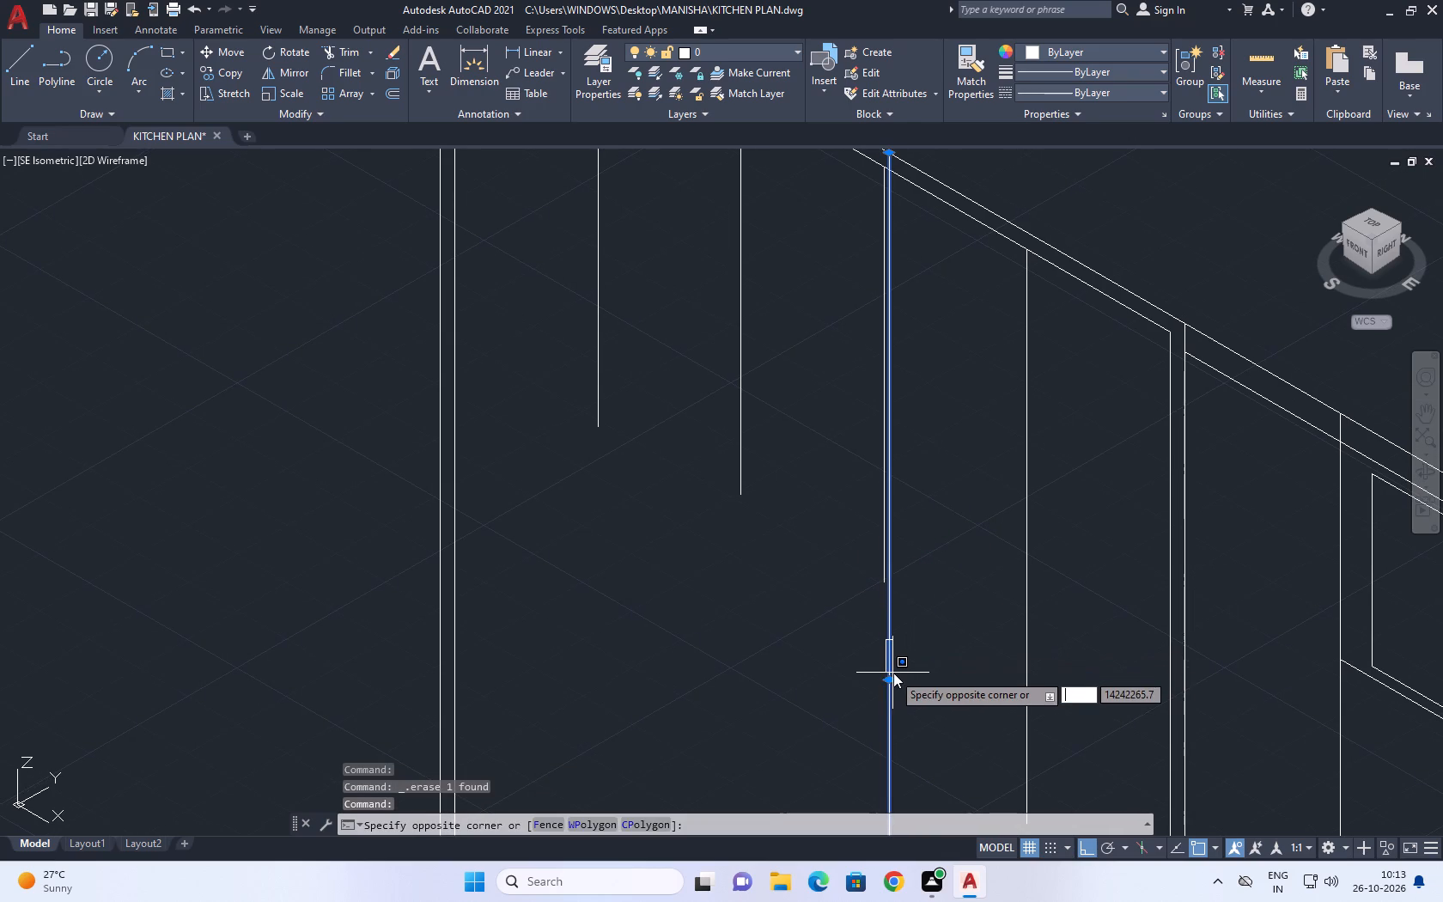
key("Escape")
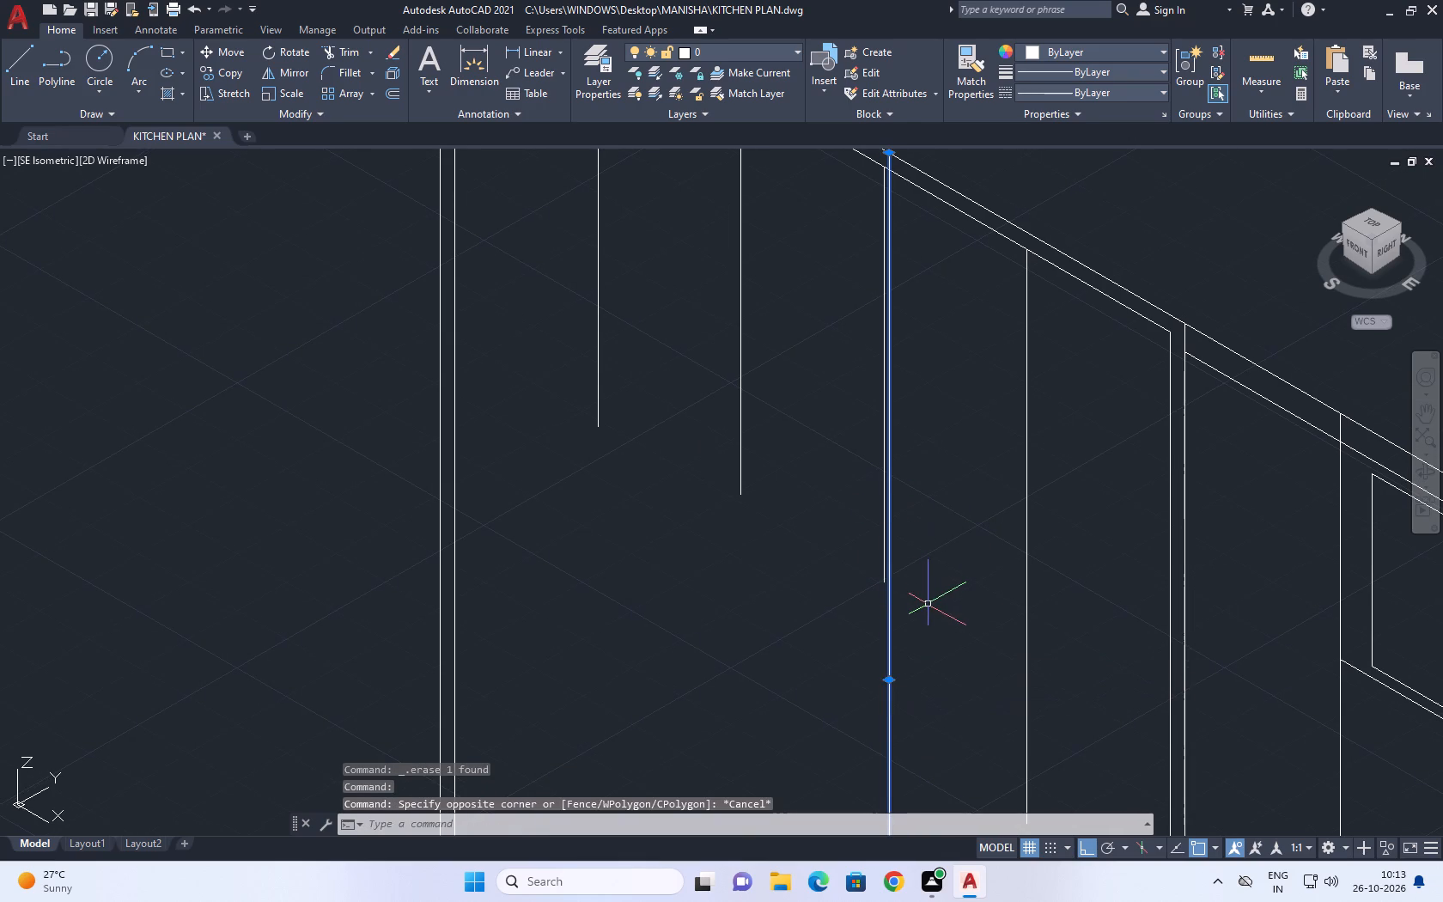
key("Delete")
Examine the four vertical division lines and the panel's inner top edge, leaving nothing selected.
scroll(913, 530, "down", 2)
middle_click_drag(936, 494, 931, 504)
middle_click_drag(970, 493, 961, 495)
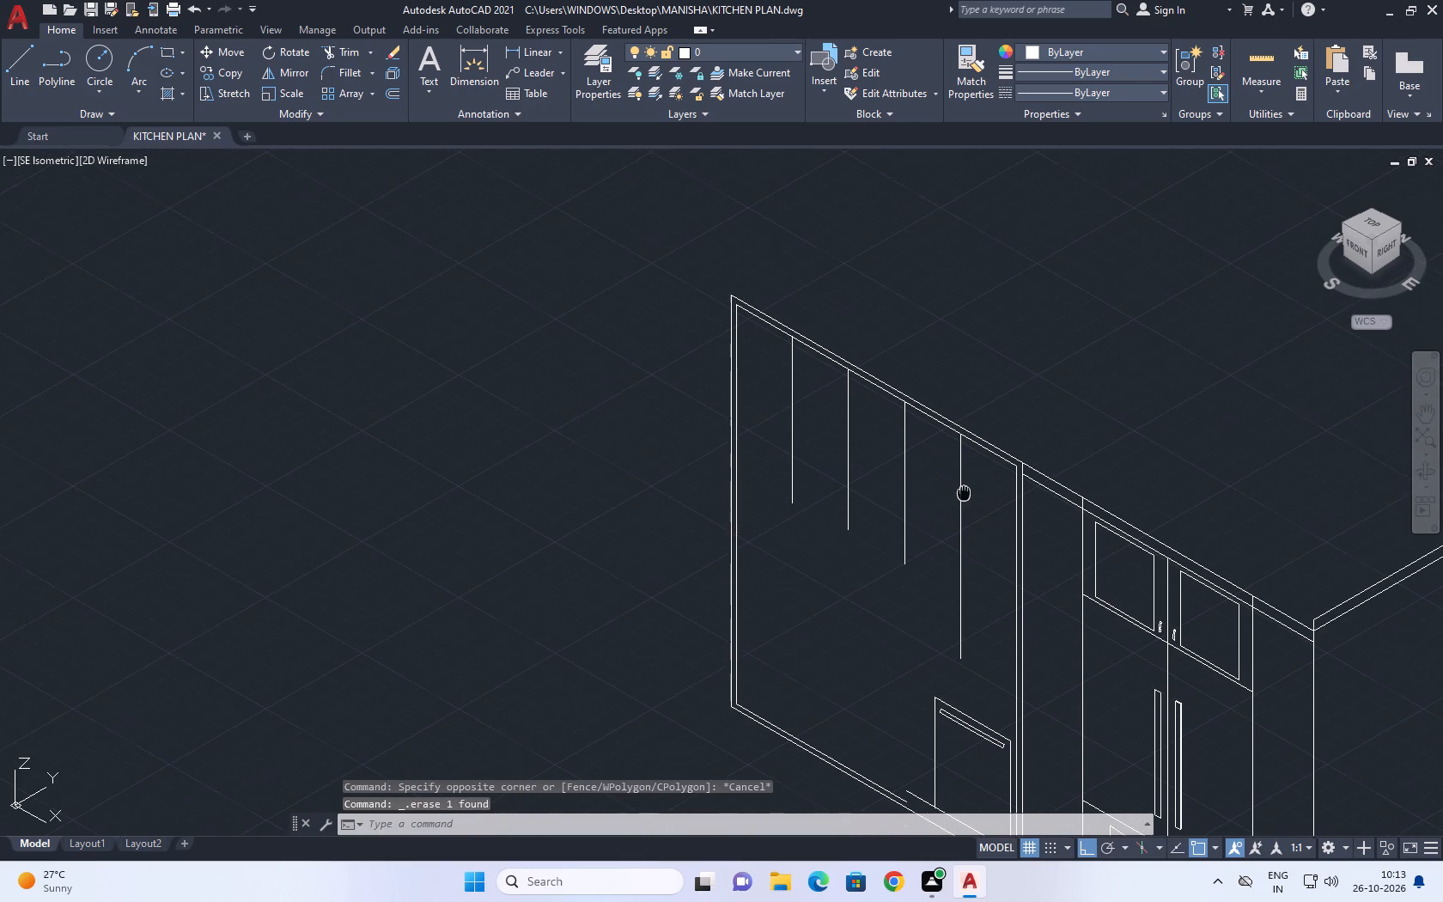
middle_click_drag(961, 495, 916, 527)
scroll(935, 485, "up", 1)
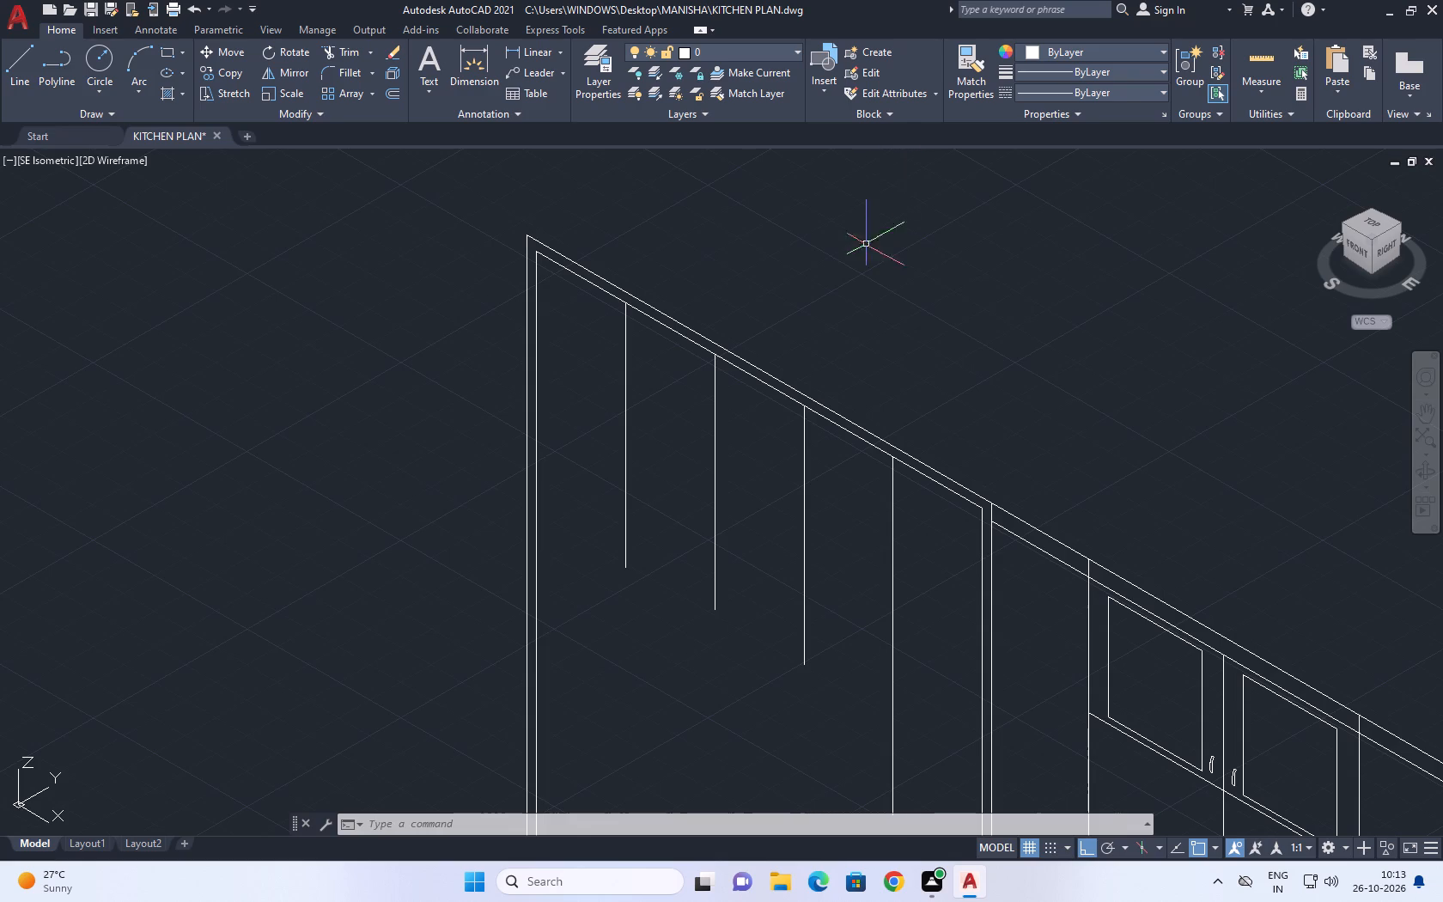
middle_click_drag(810, 289, 771, 279)
scroll(775, 424, "up", 1)
left_click(806, 402)
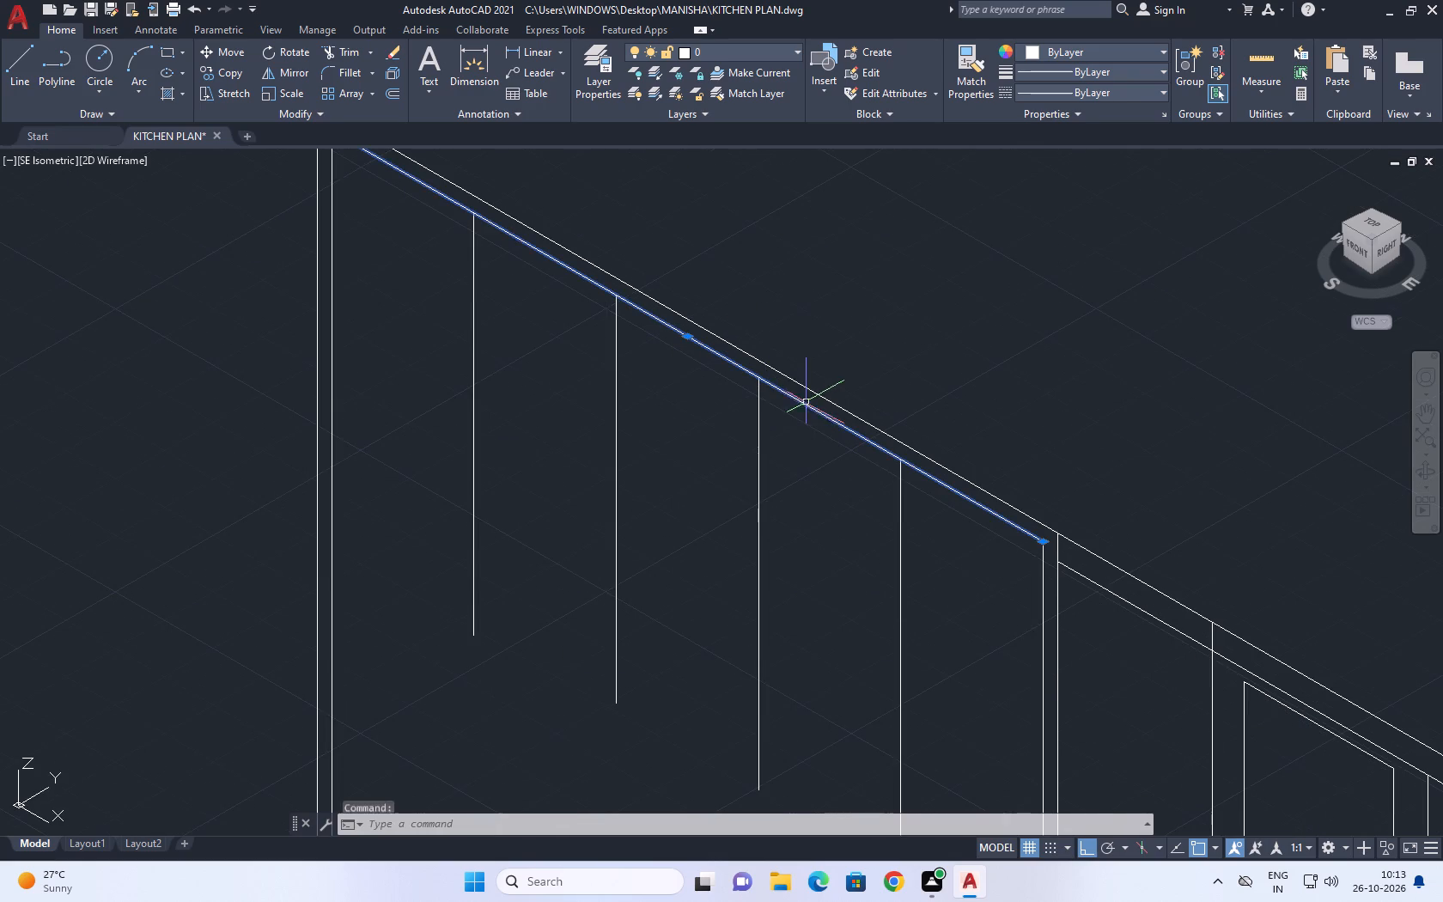
middle_click_drag(831, 454, 757, 347)
scroll(764, 363, "down", 1)
middle_click_drag(863, 408, 769, 460)
scroll(761, 451, "down", 1)
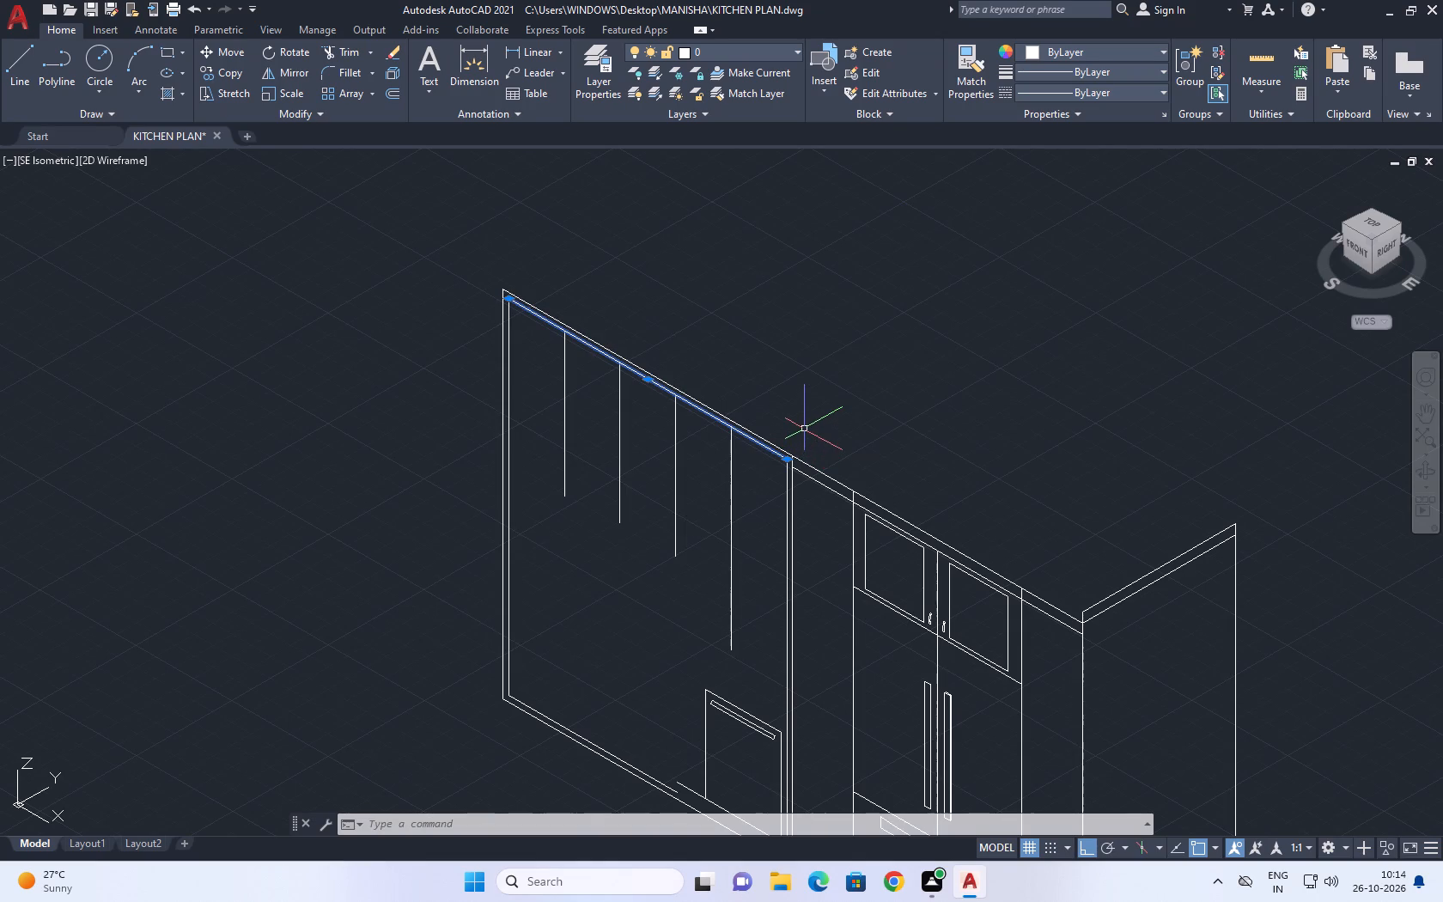
scroll(779, 441, "up", 1)
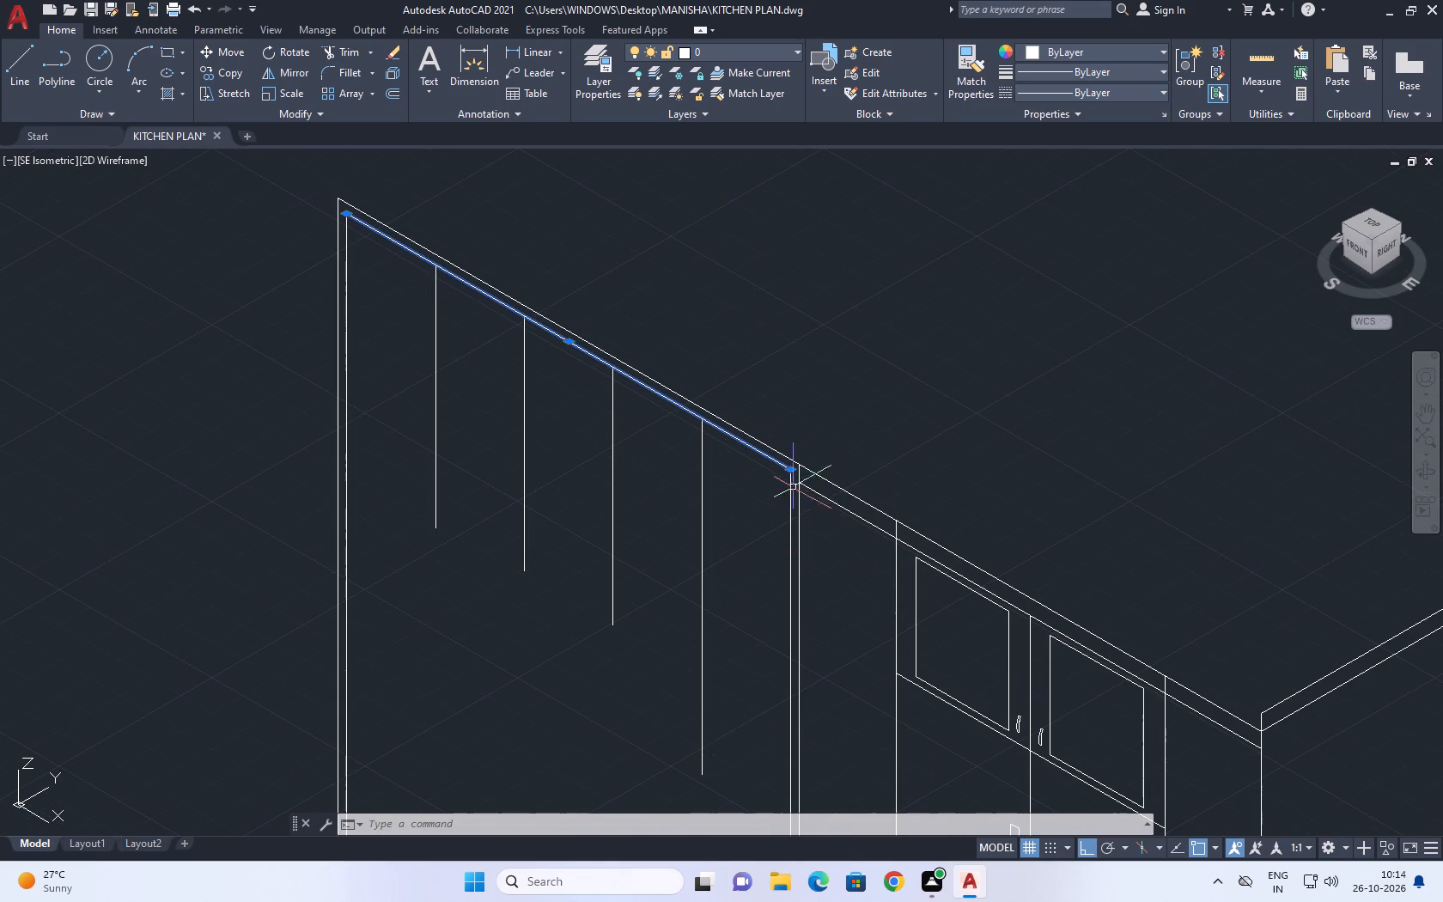
middle_click_drag(624, 406, 647, 401)
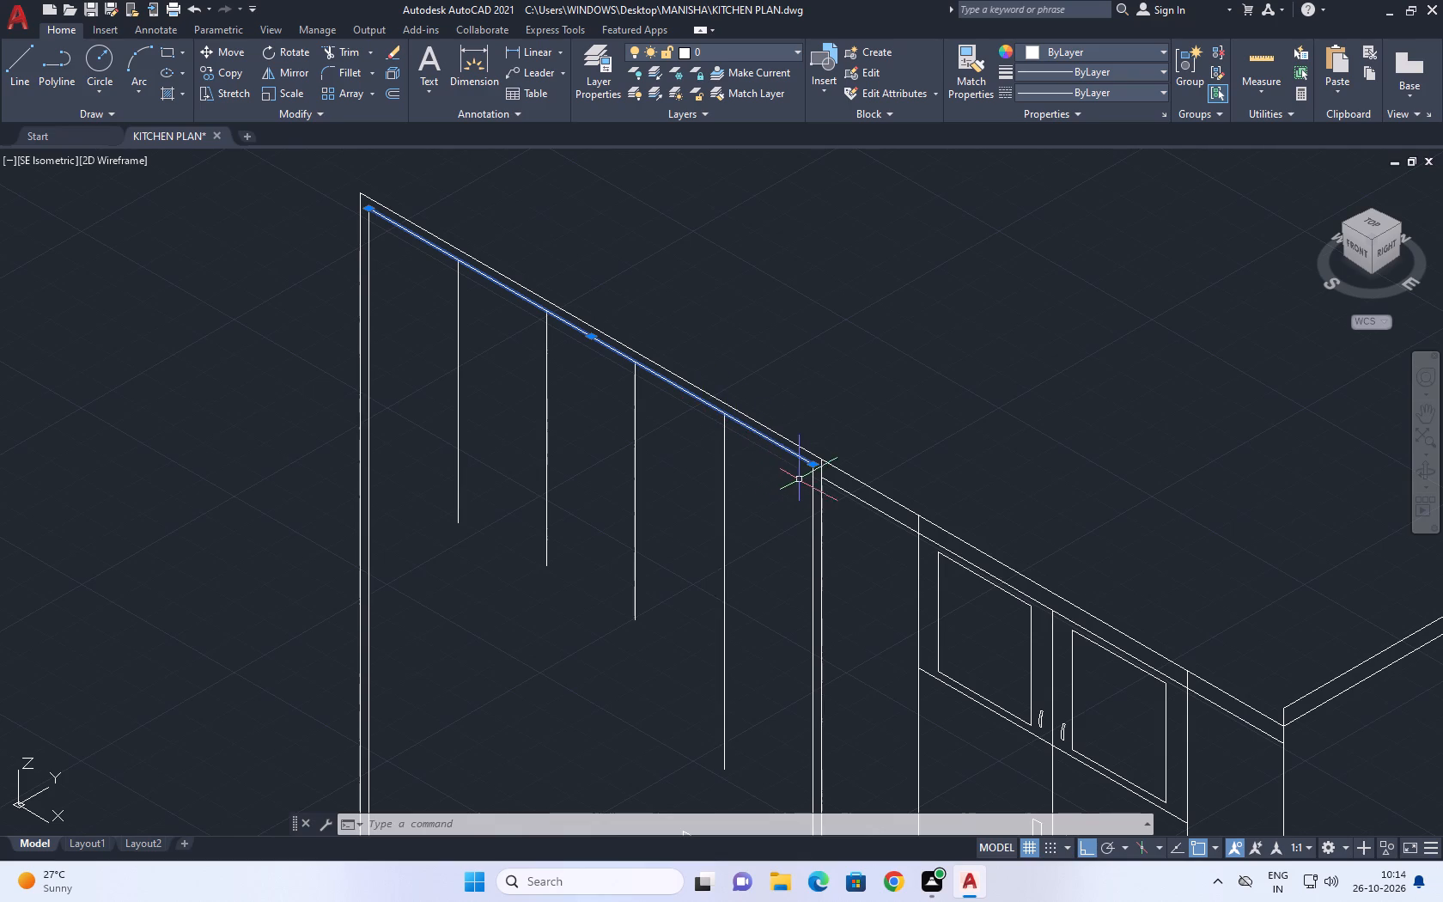
key("Escape")
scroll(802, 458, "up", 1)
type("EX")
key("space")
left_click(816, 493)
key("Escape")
Stretch the top end of the panel's inner vertical edge beside the cabinet up to the outer top edge.
left_click(819, 483)
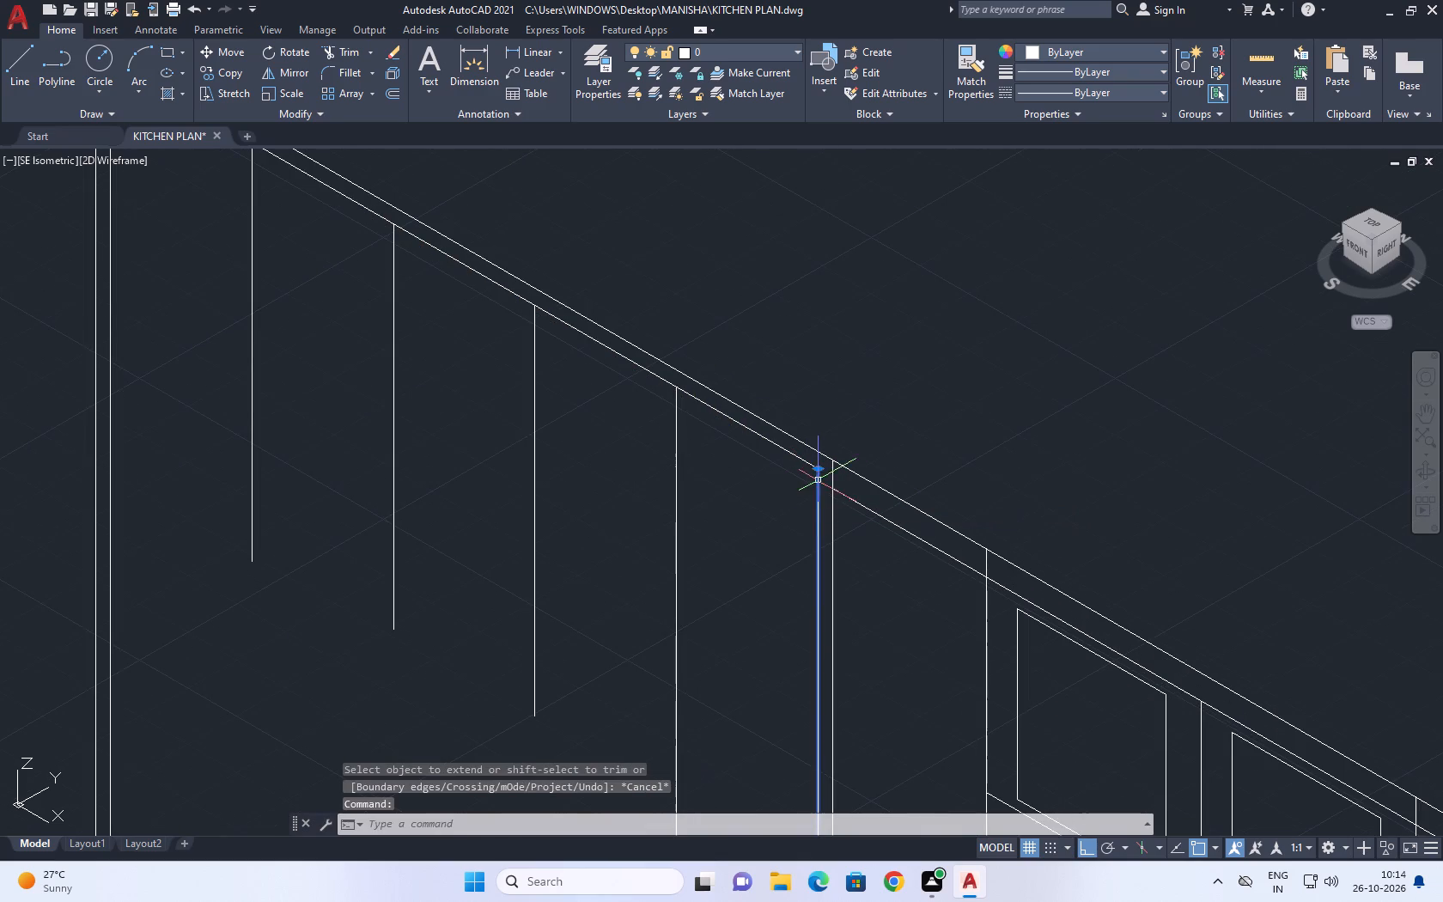
left_click(815, 472)
left_click(820, 454)
key("Escape")
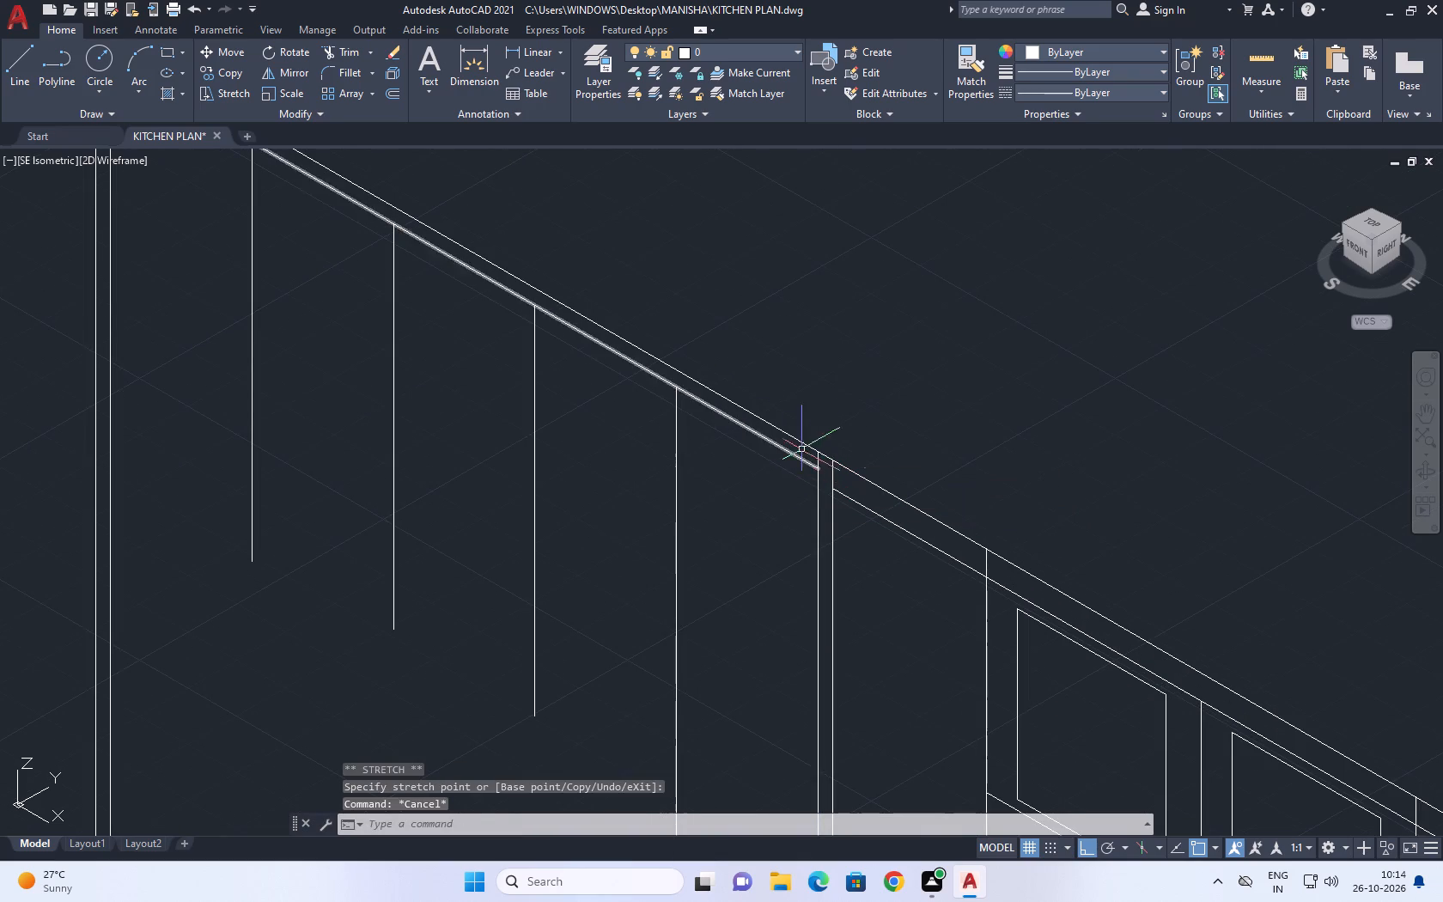
Stretch the top end of the inner vertical edge at the panel's far end up to the outer top edge.
scroll(869, 462, "down", 1)
middle_click_drag(636, 411, 709, 424)
scroll(521, 254, "up", 3)
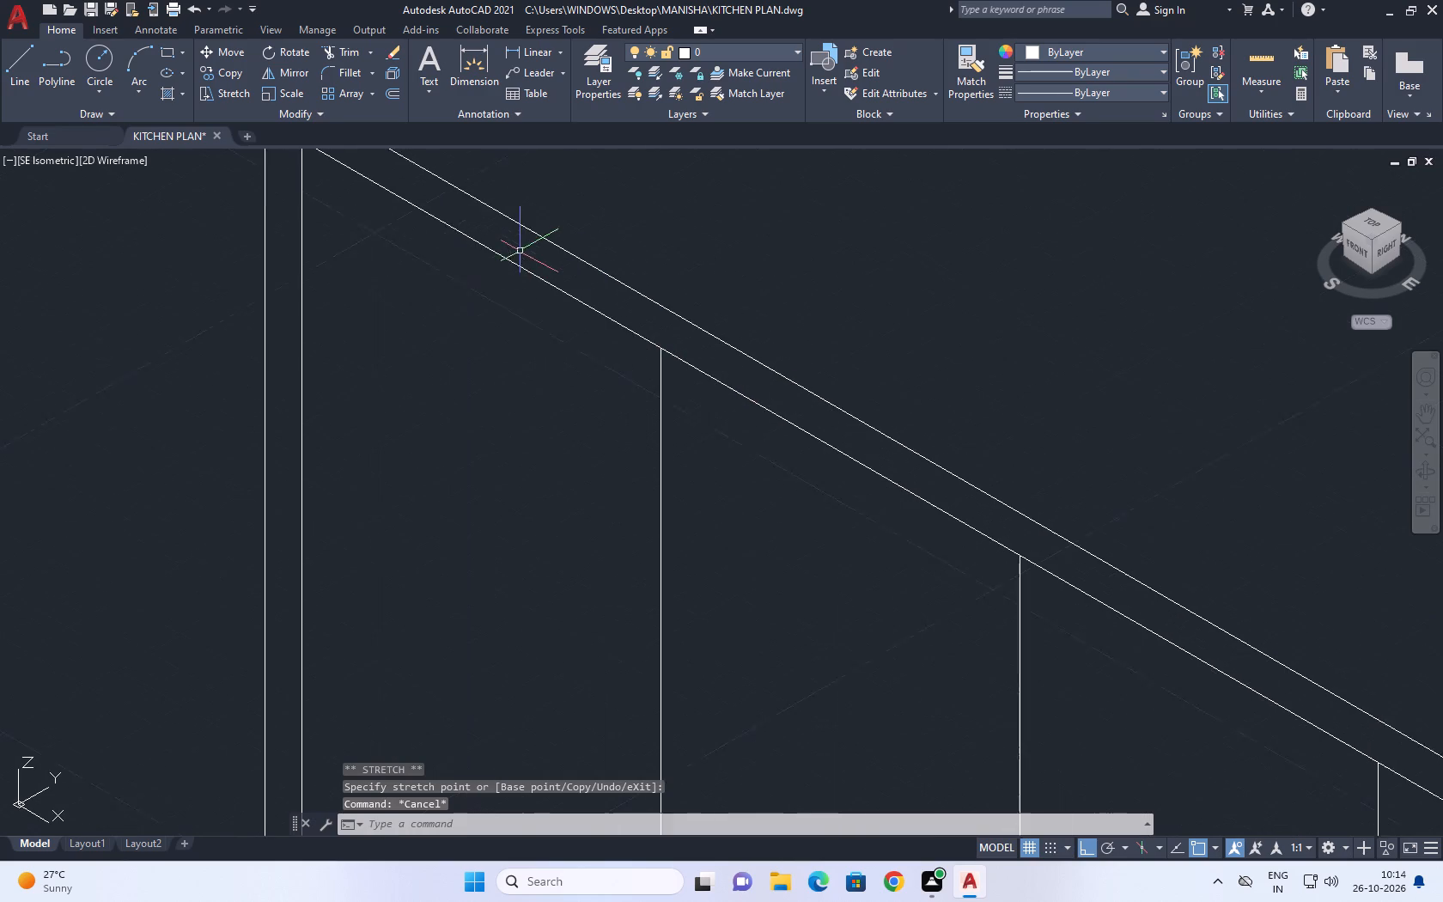
scroll(518, 249, "up", 1)
middle_click_drag(522, 398, 965, 632)
left_click(608, 353)
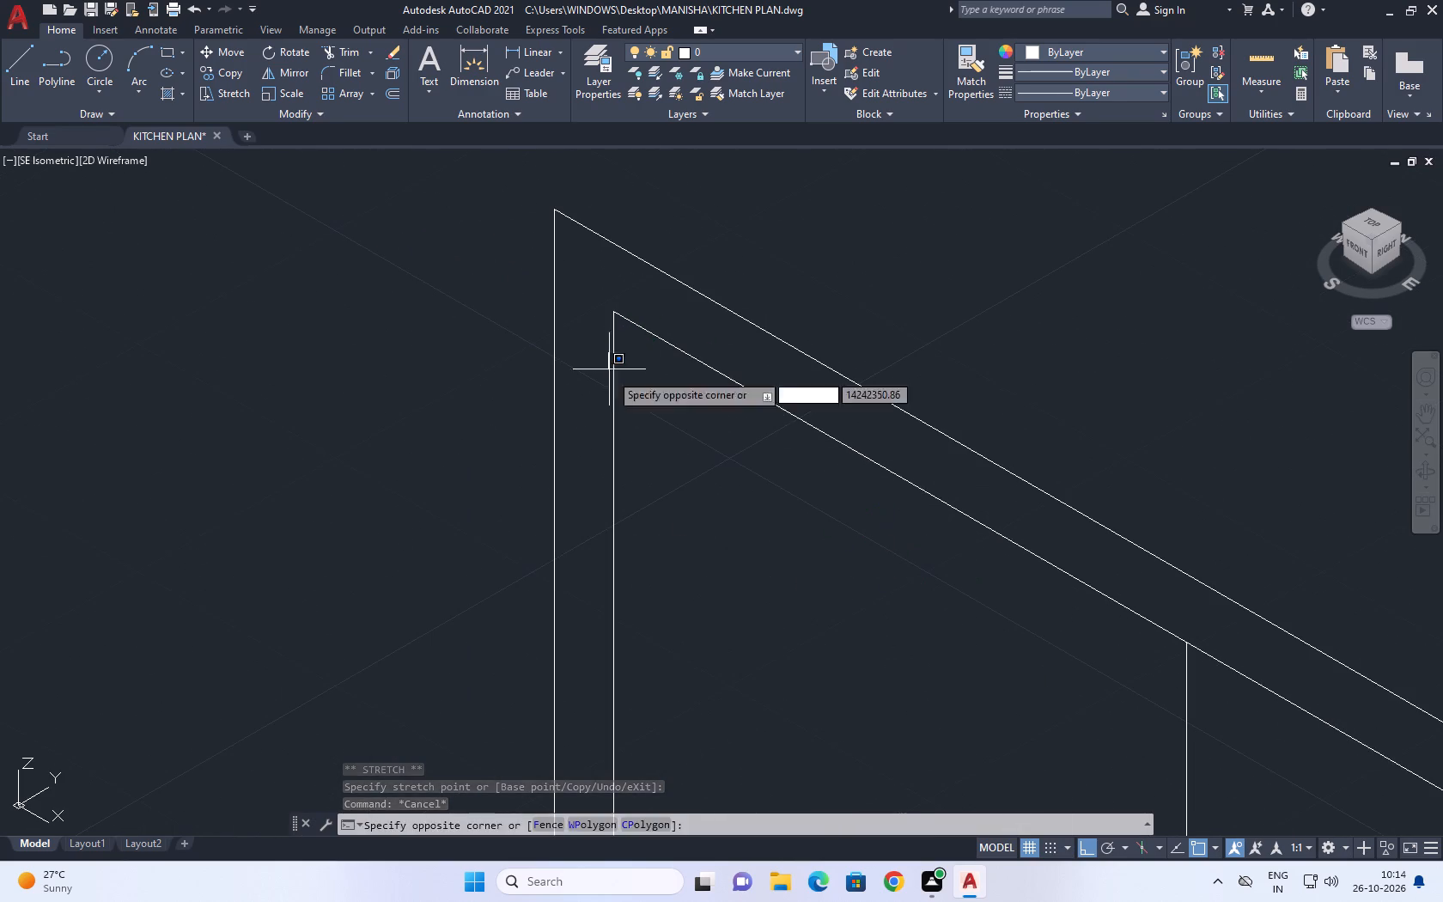
left_click(615, 396)
left_click(621, 376)
left_click(608, 357)
left_click(614, 311)
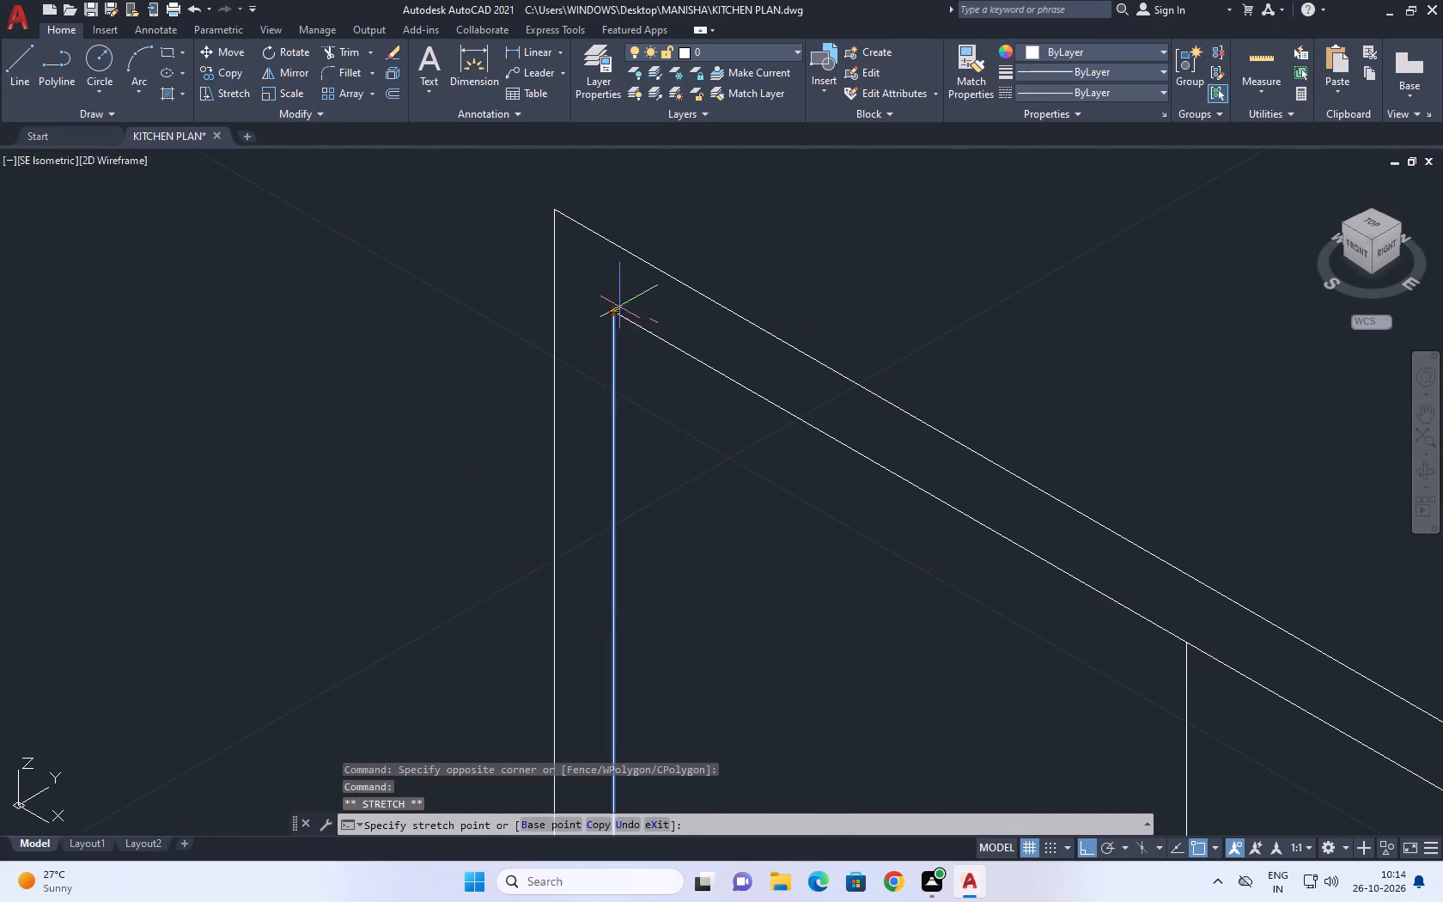
left_click(612, 245)
key("Escape")
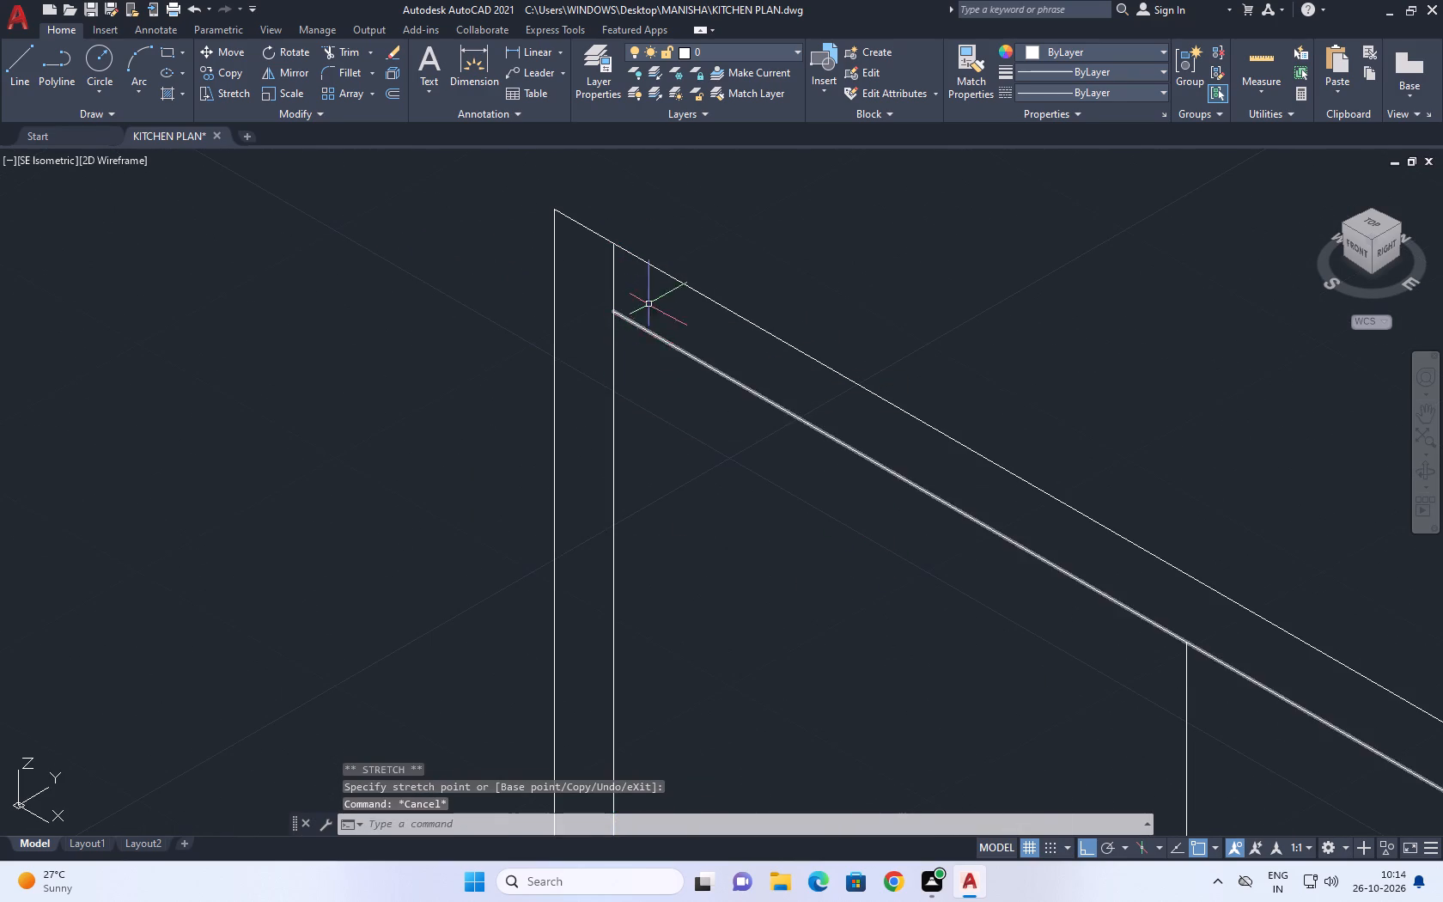
Trim away the outer top edge of the adjoining panel above its five sections, keeping the inner top edge.
scroll(655, 296, "down", 5)
middle_click_drag(804, 438, 776, 444)
type("TR")
key("space")
scroll(881, 436, "up", 2)
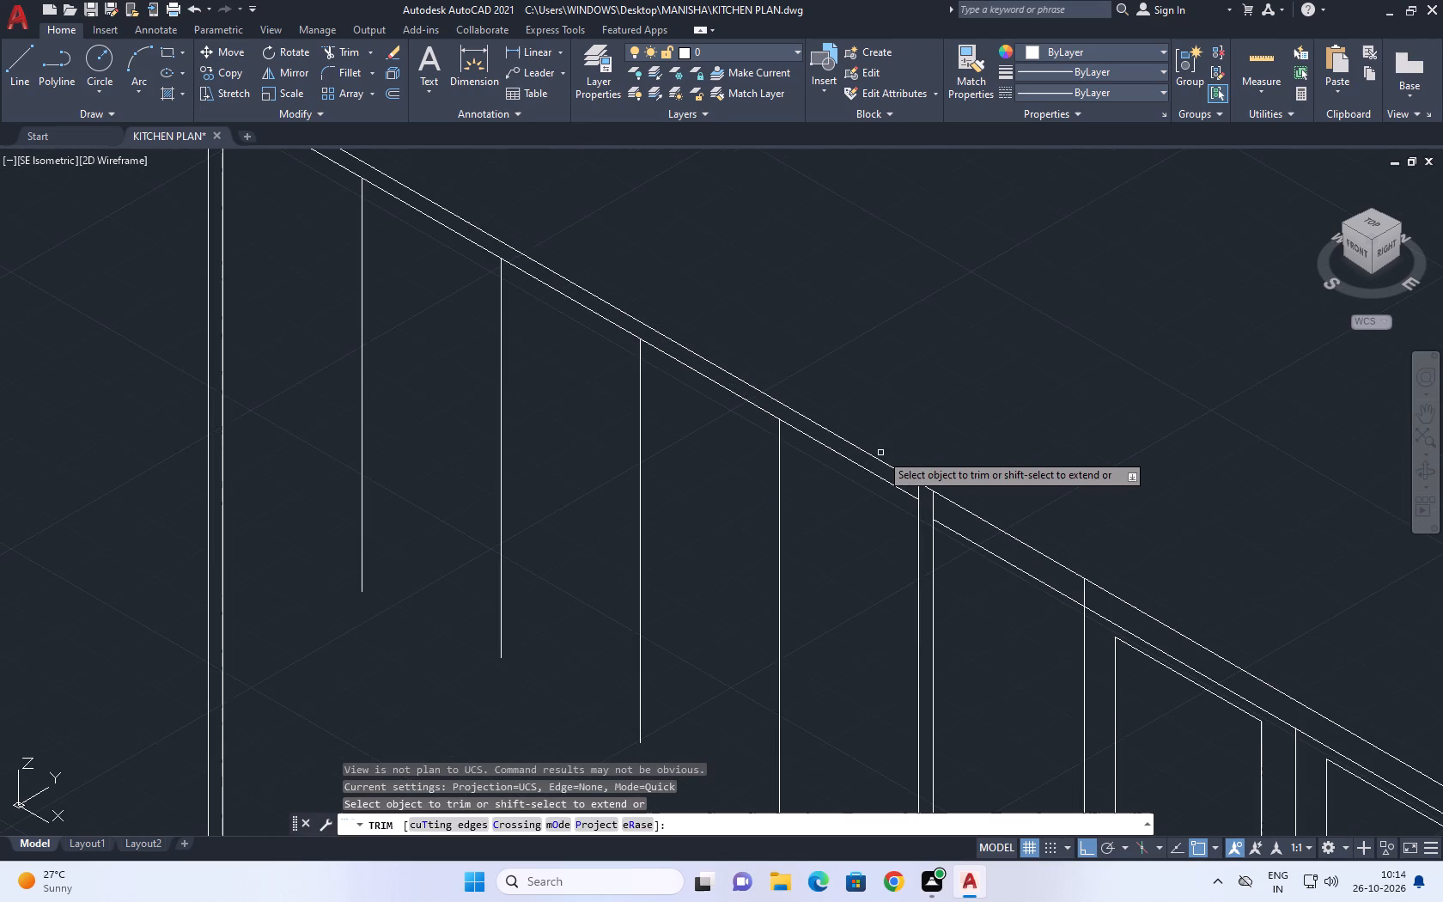
left_click(881, 463)
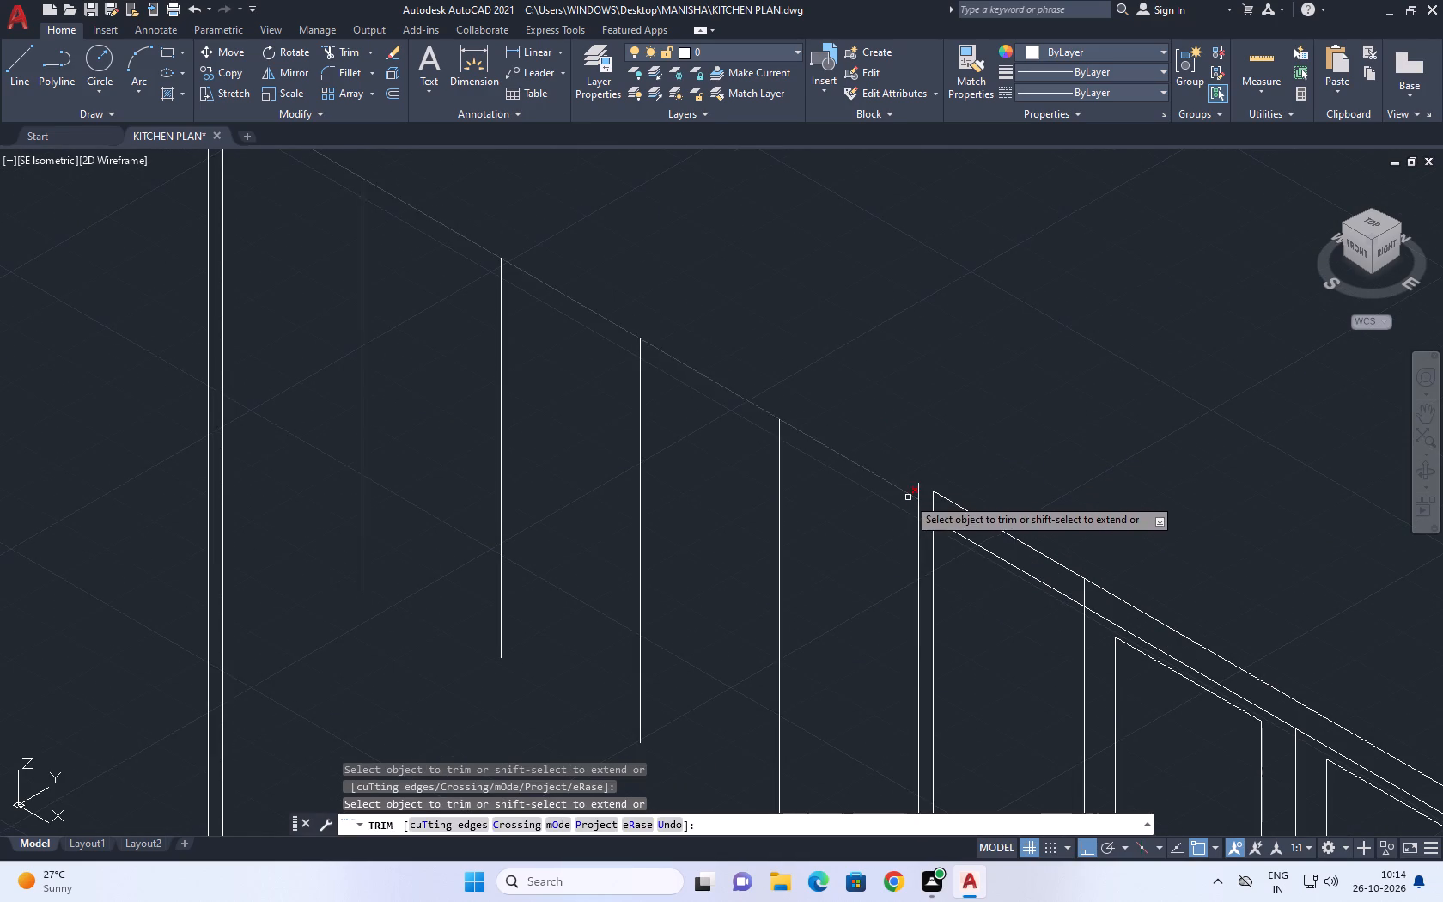
key("Escape")
Draw a 145-unit line just above the panel's inner top edge, from the inner vertical beside the cabinet to the far inner vertical.
key("l")
key("space")
scroll(910, 509, "up", 2)
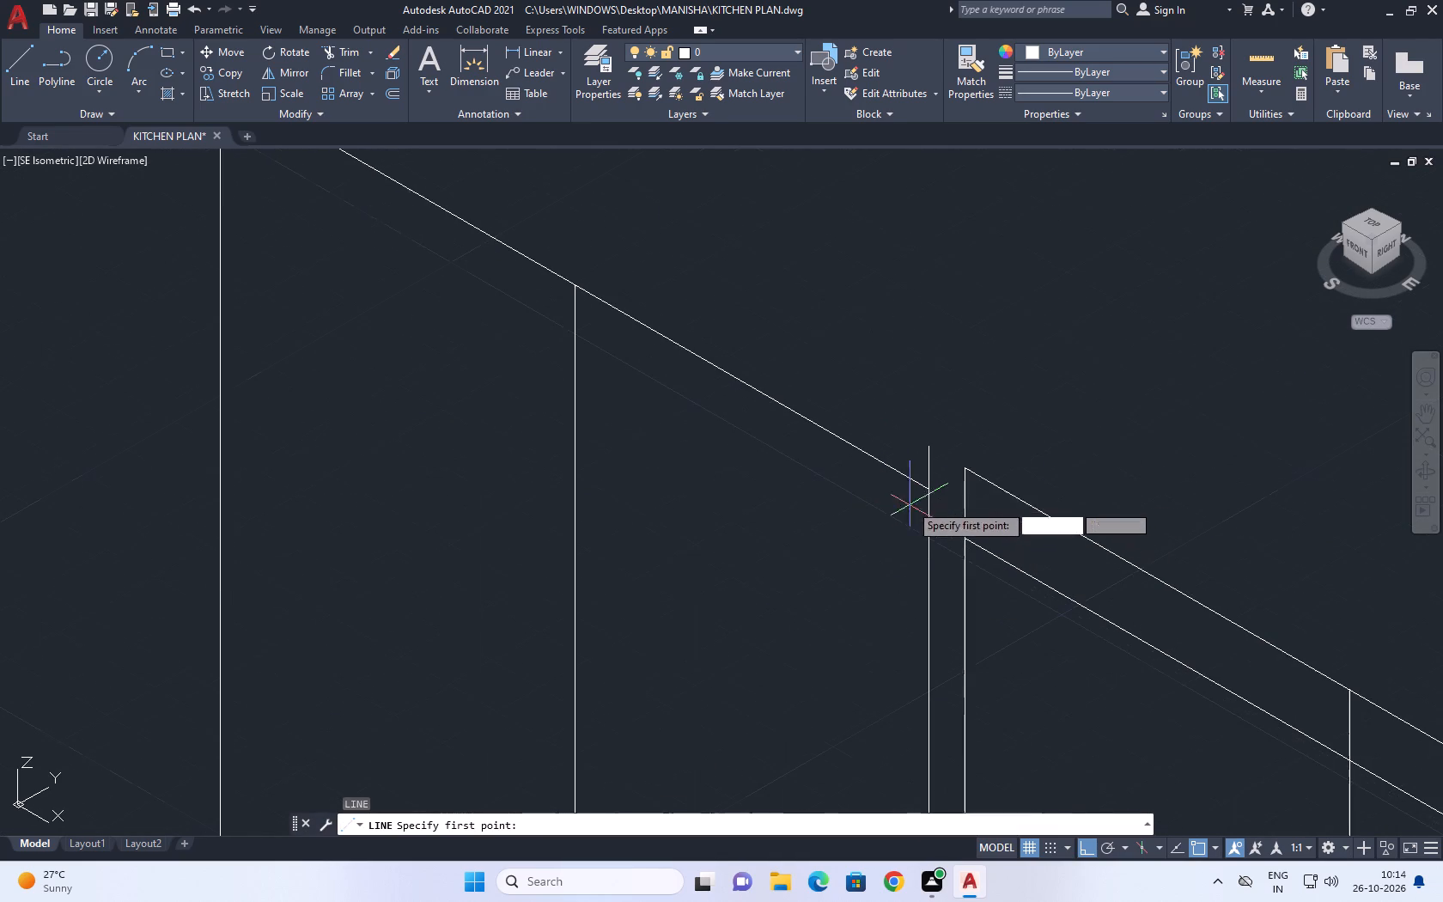
left_click(929, 471)
scroll(742, 349, "down", 2)
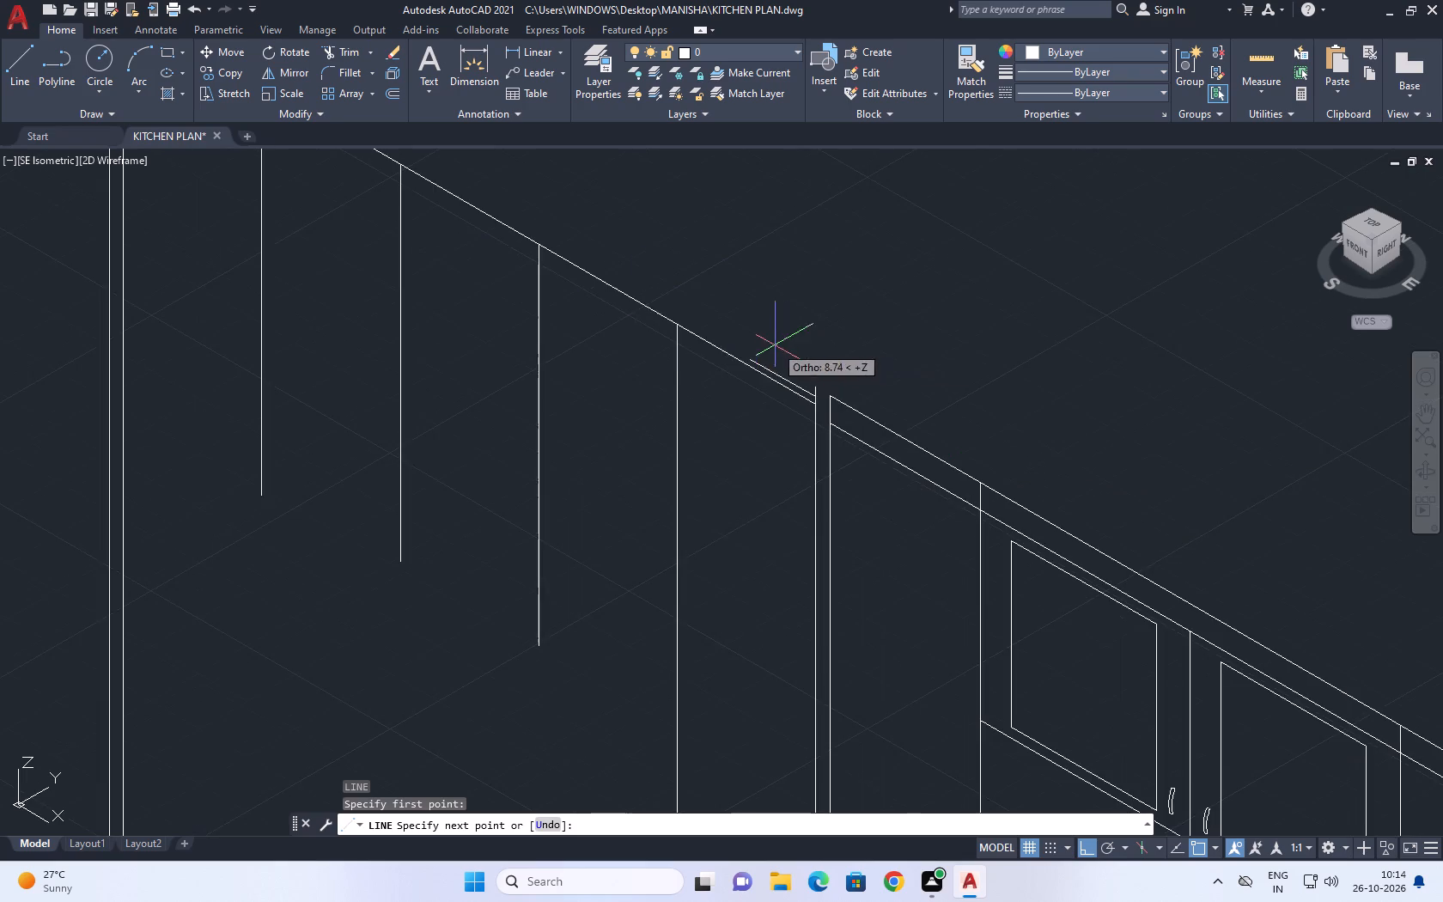
middle_click_drag(473, 251, 1047, 615)
scroll(697, 360, "up", 2)
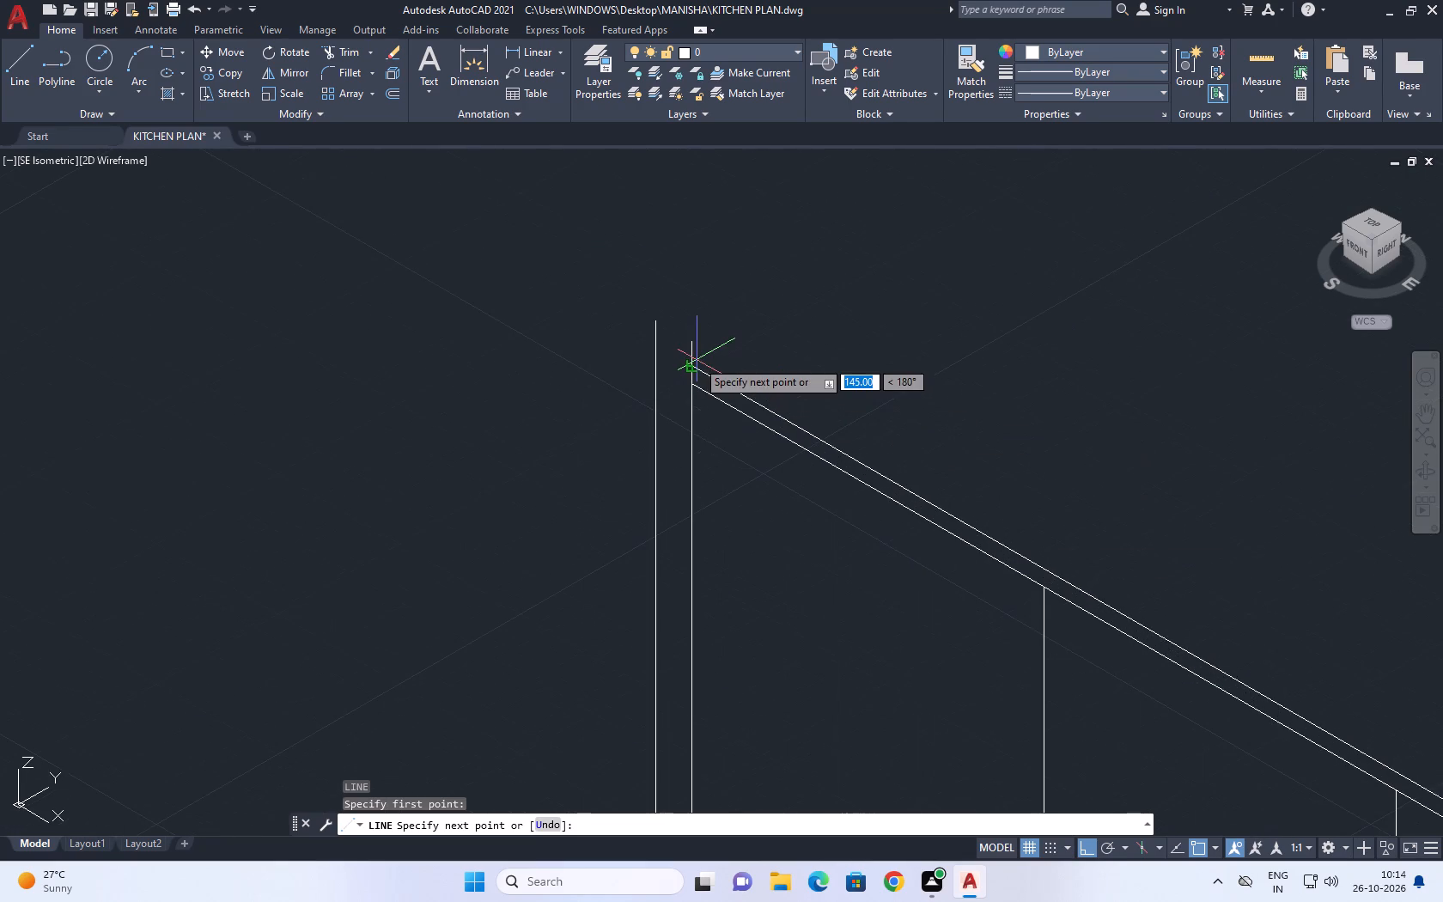
left_click(691, 369)
key("space")
Stretch the top end of the panel's far inner vertical edge down to the end of the new top line.
scroll(685, 330, "up", 3)
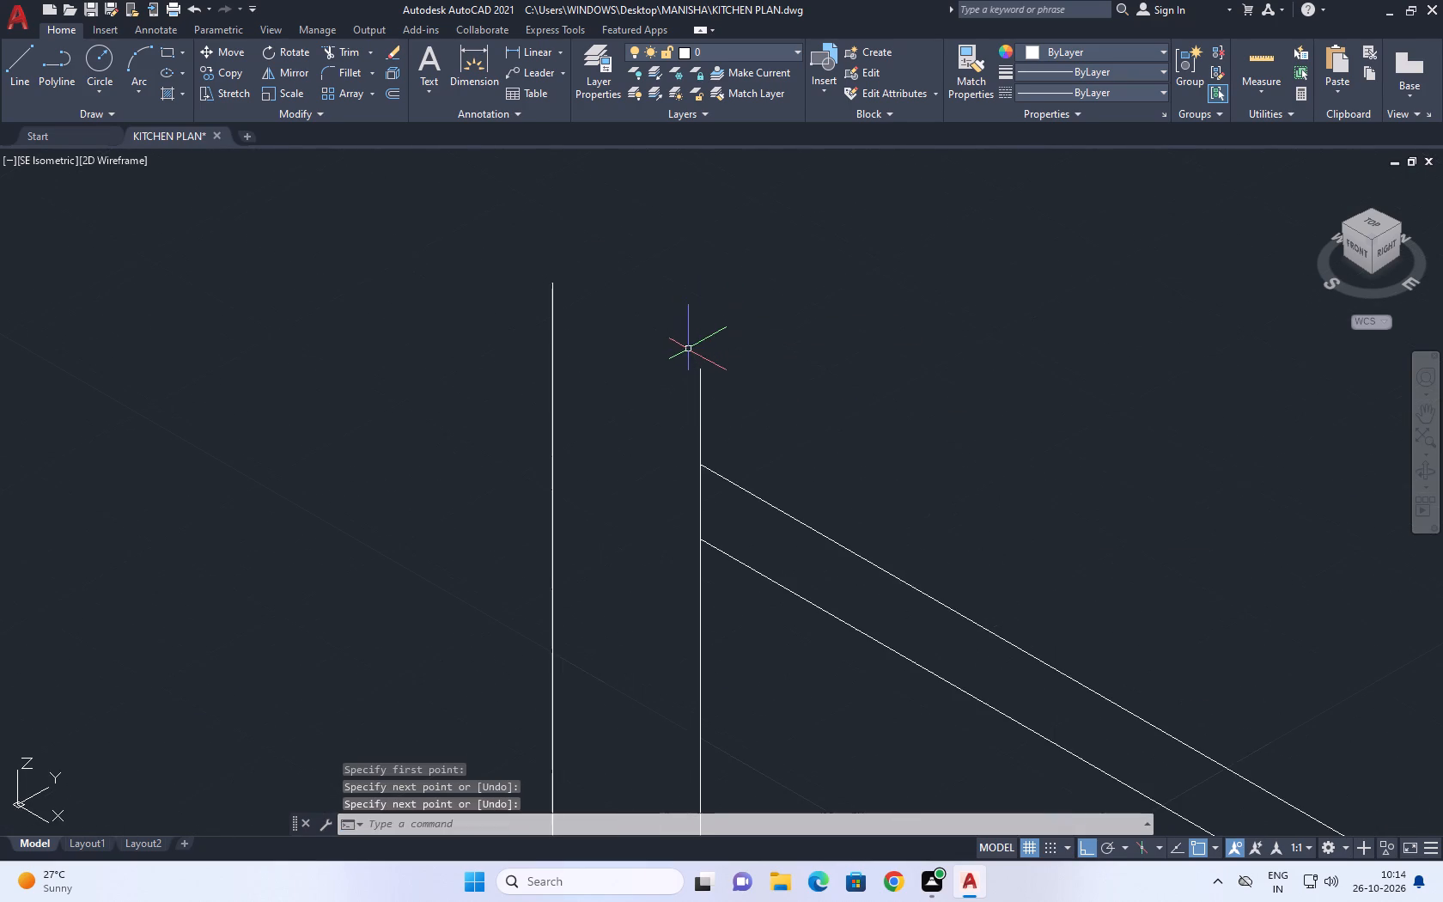
left_click_drag(740, 381, 738, 388)
left_click(675, 375)
left_click(700, 369)
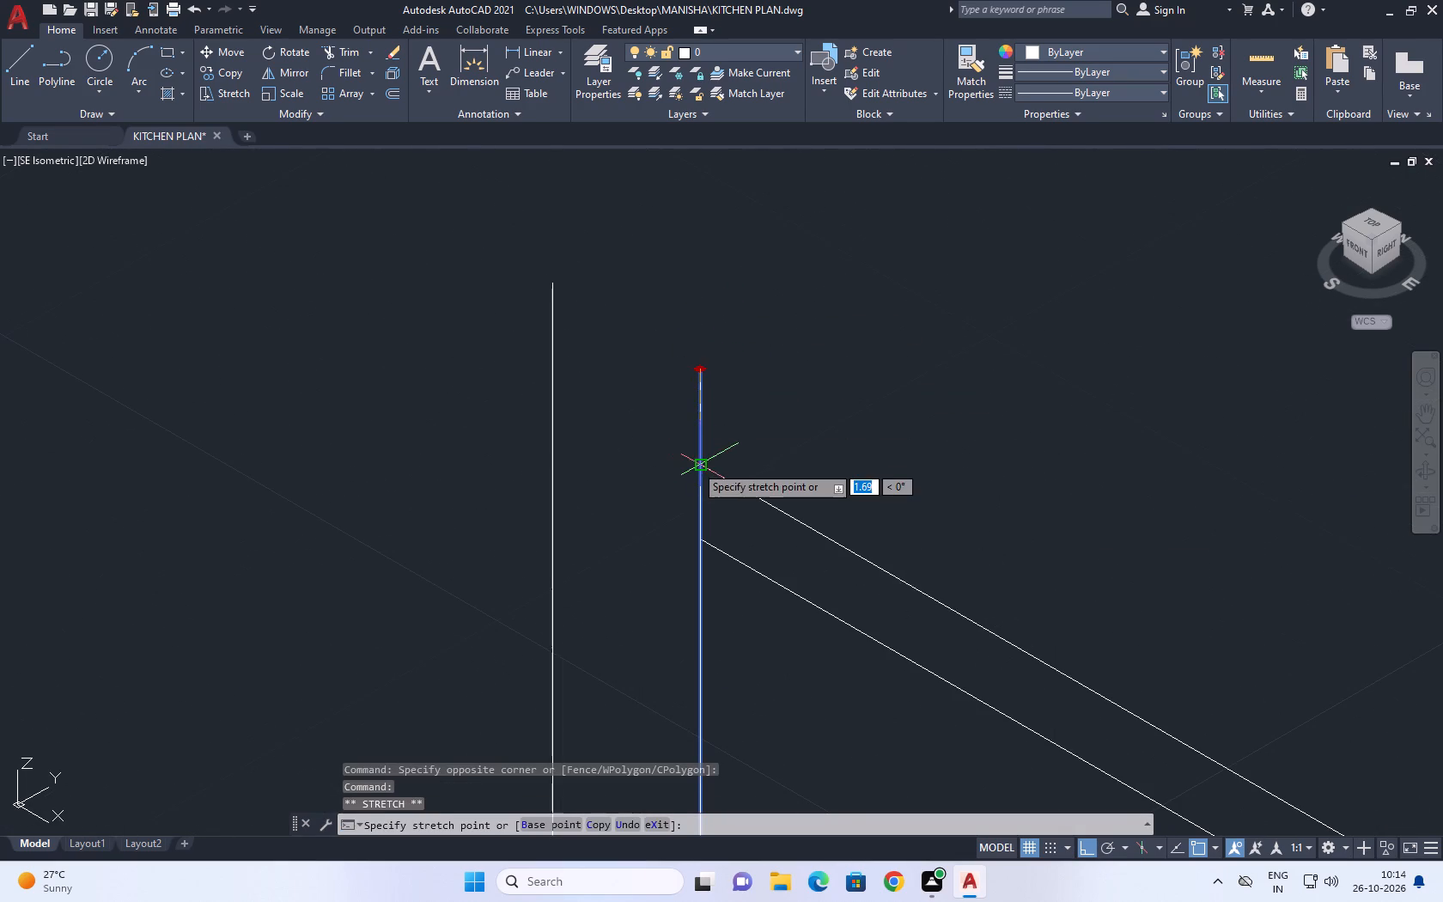
left_click(697, 465)
scroll(663, 357, "down", 7)
middle_click_drag(892, 522, 676, 502)
scroll(677, 503, "up", 1)
key("Escape")
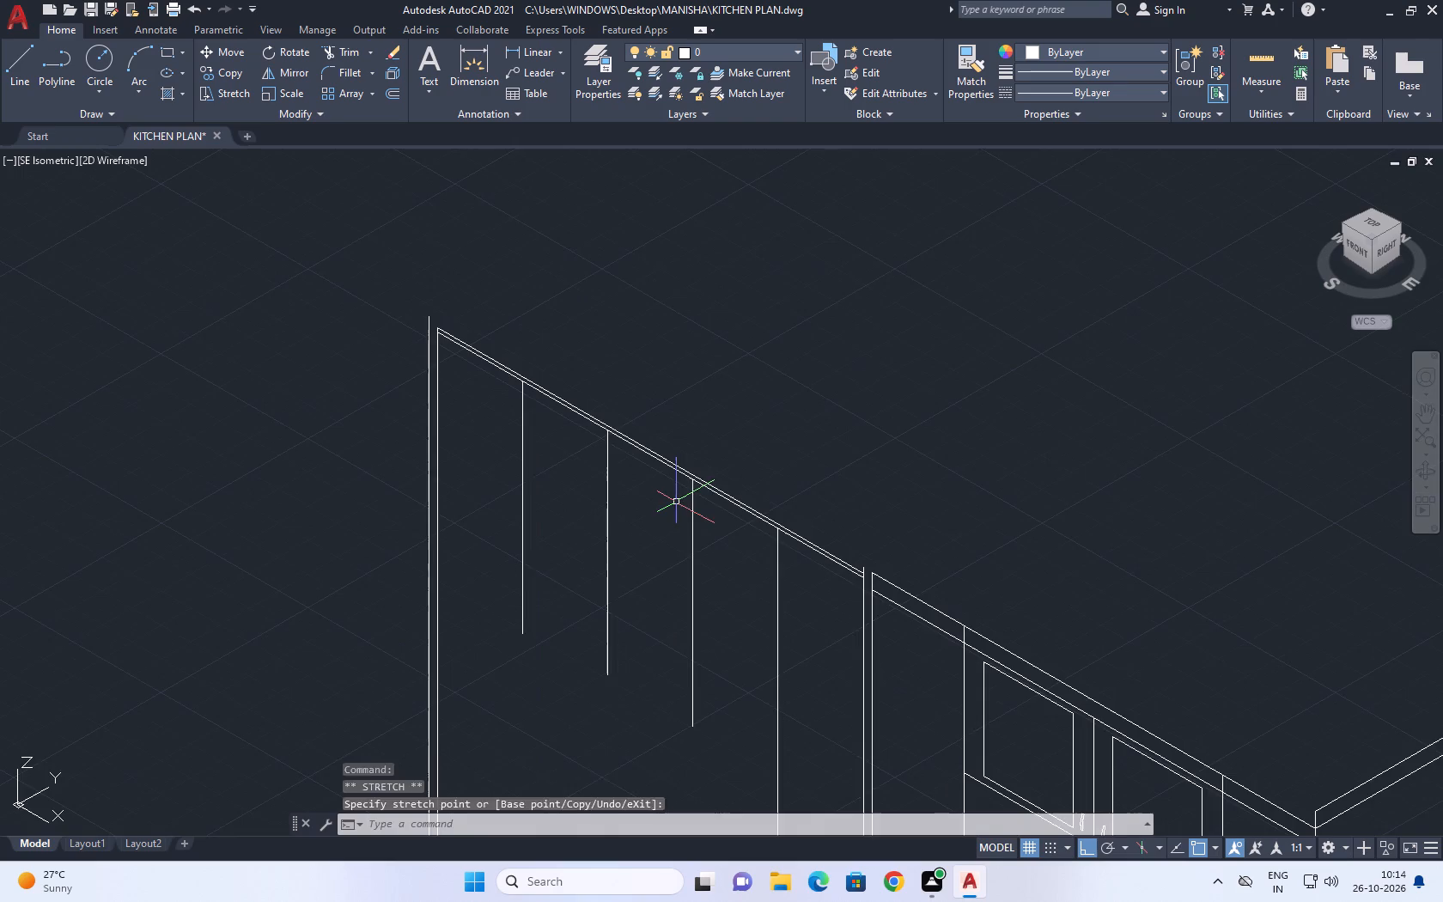
scroll(673, 515, "down", 5)
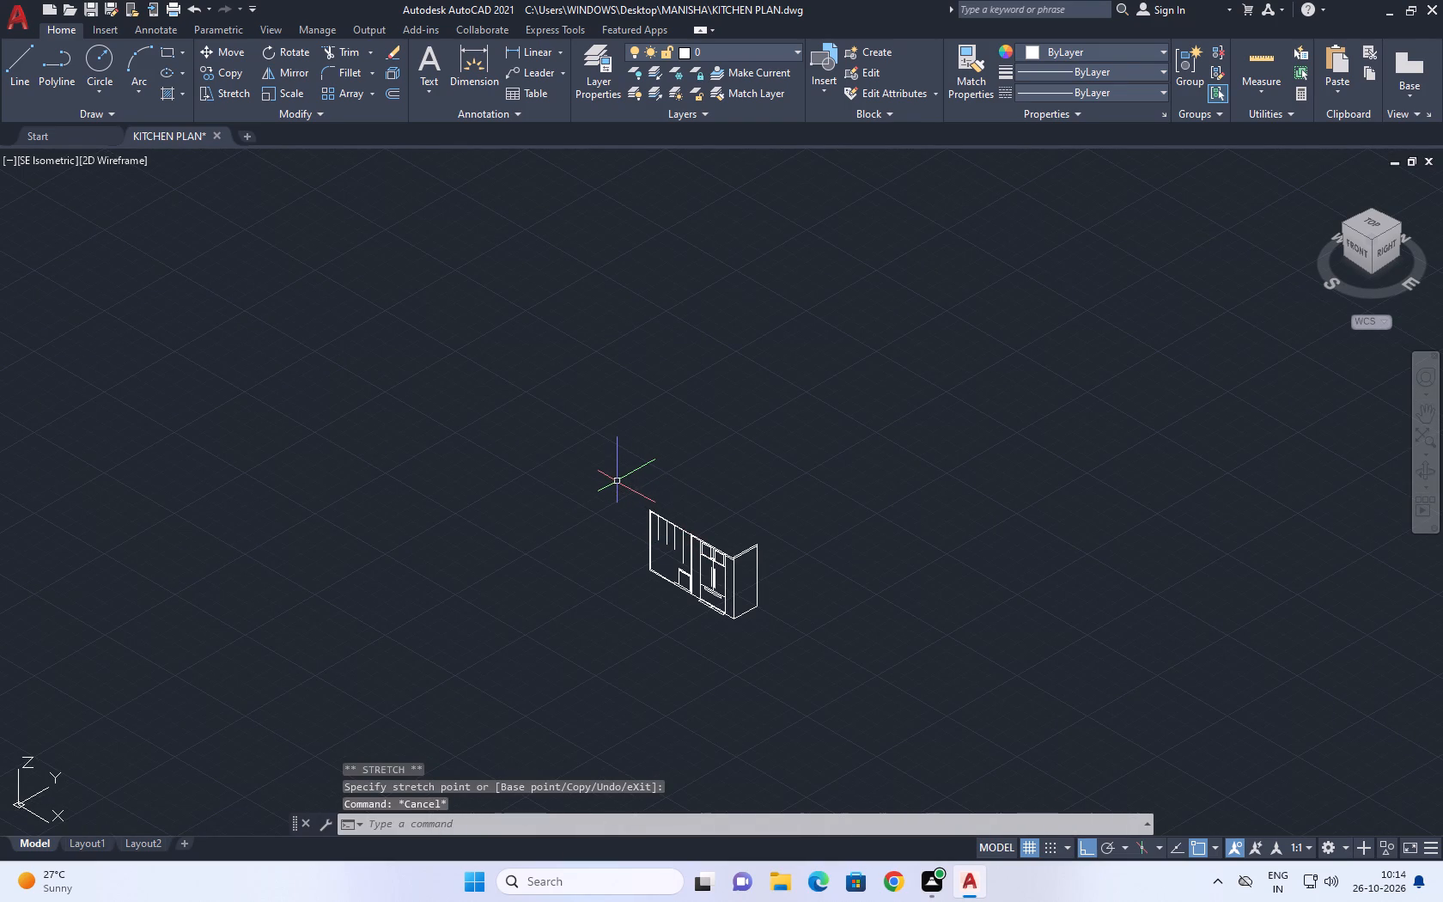
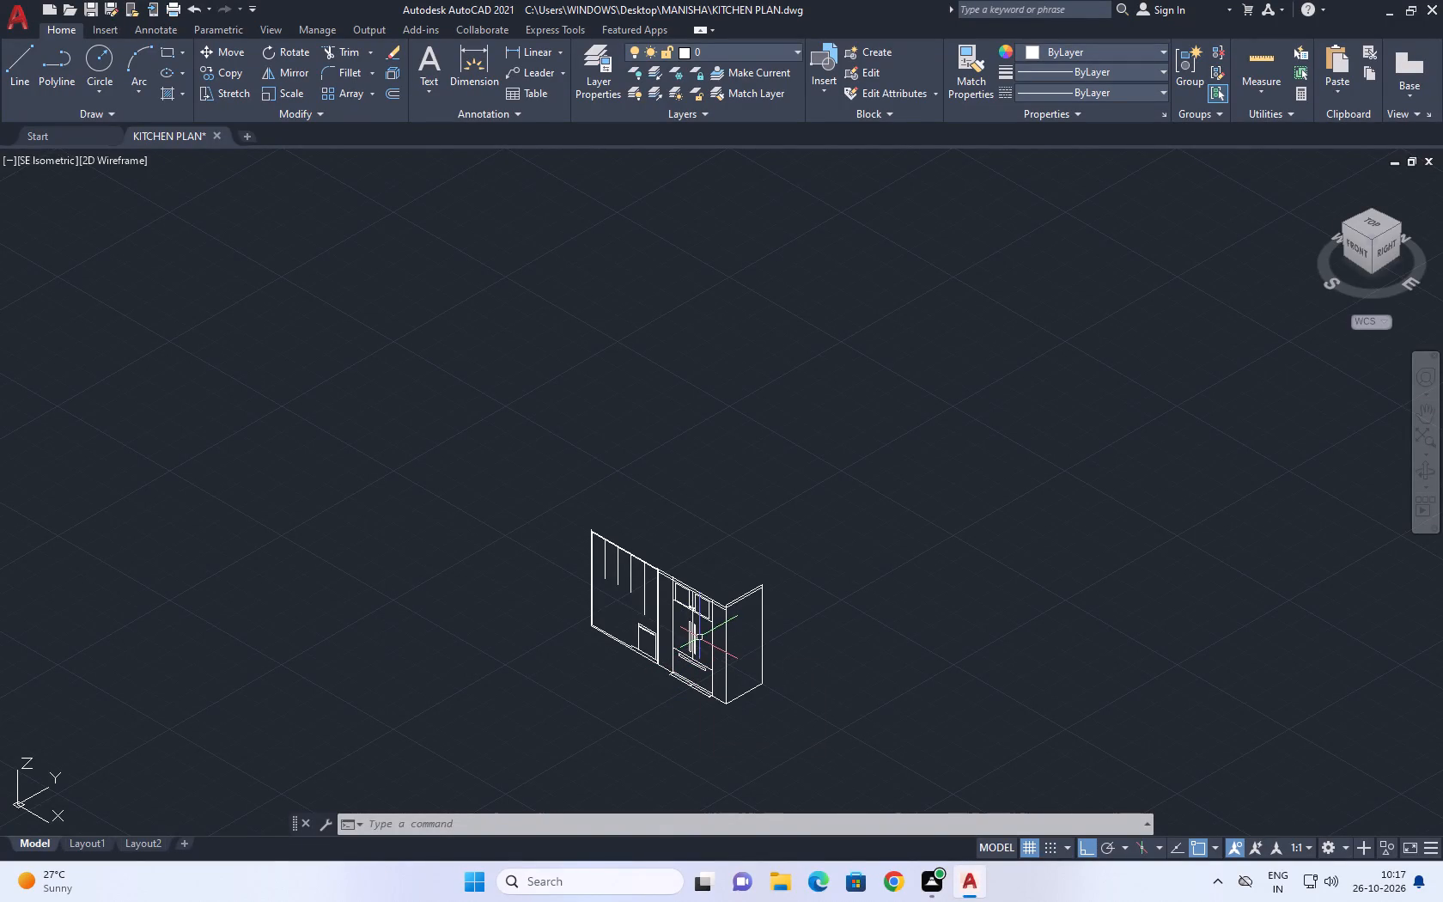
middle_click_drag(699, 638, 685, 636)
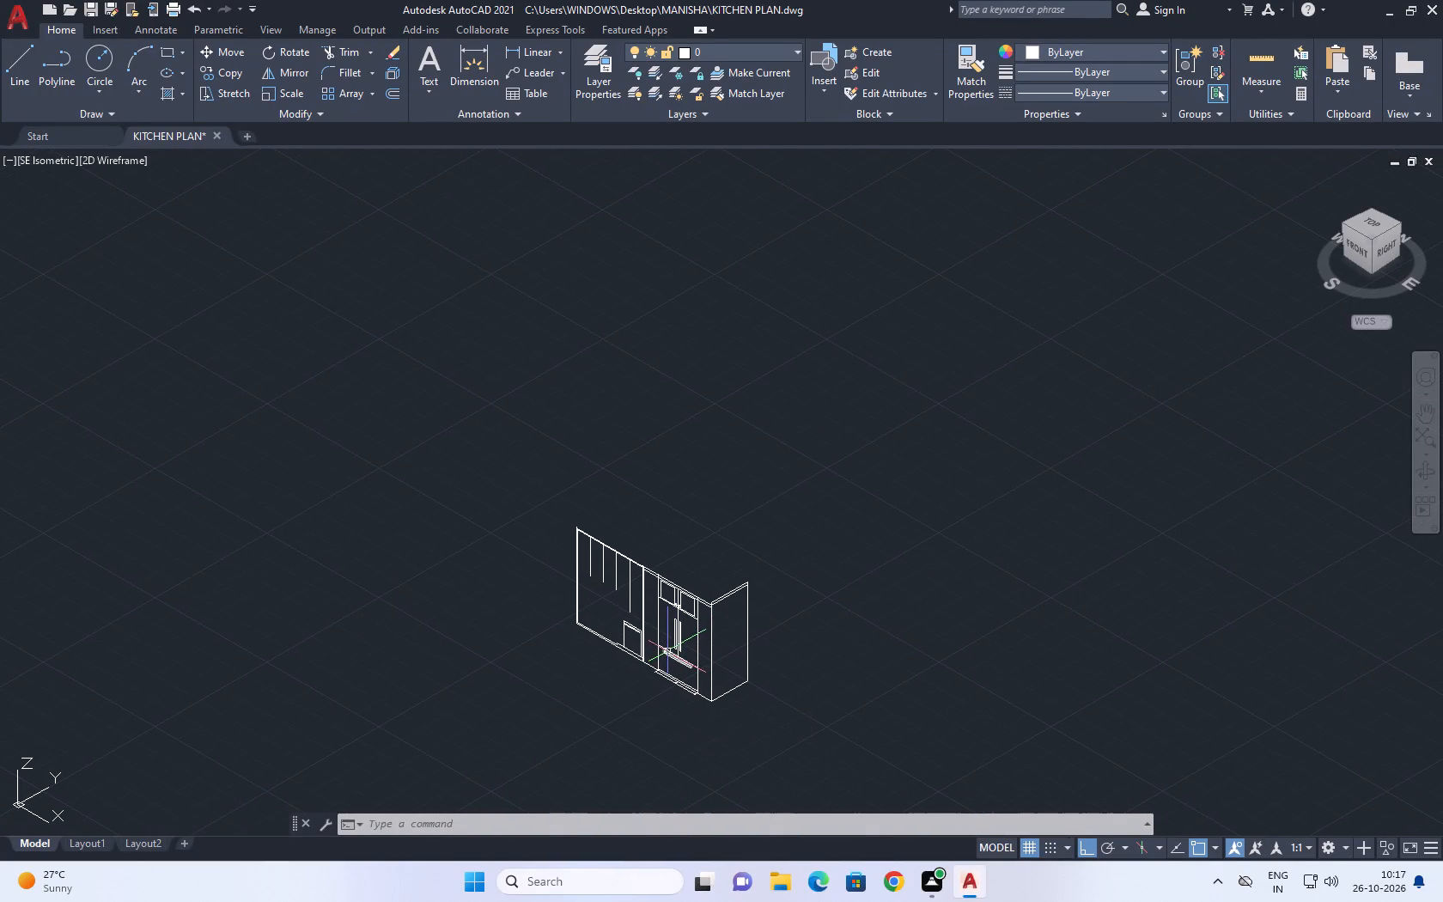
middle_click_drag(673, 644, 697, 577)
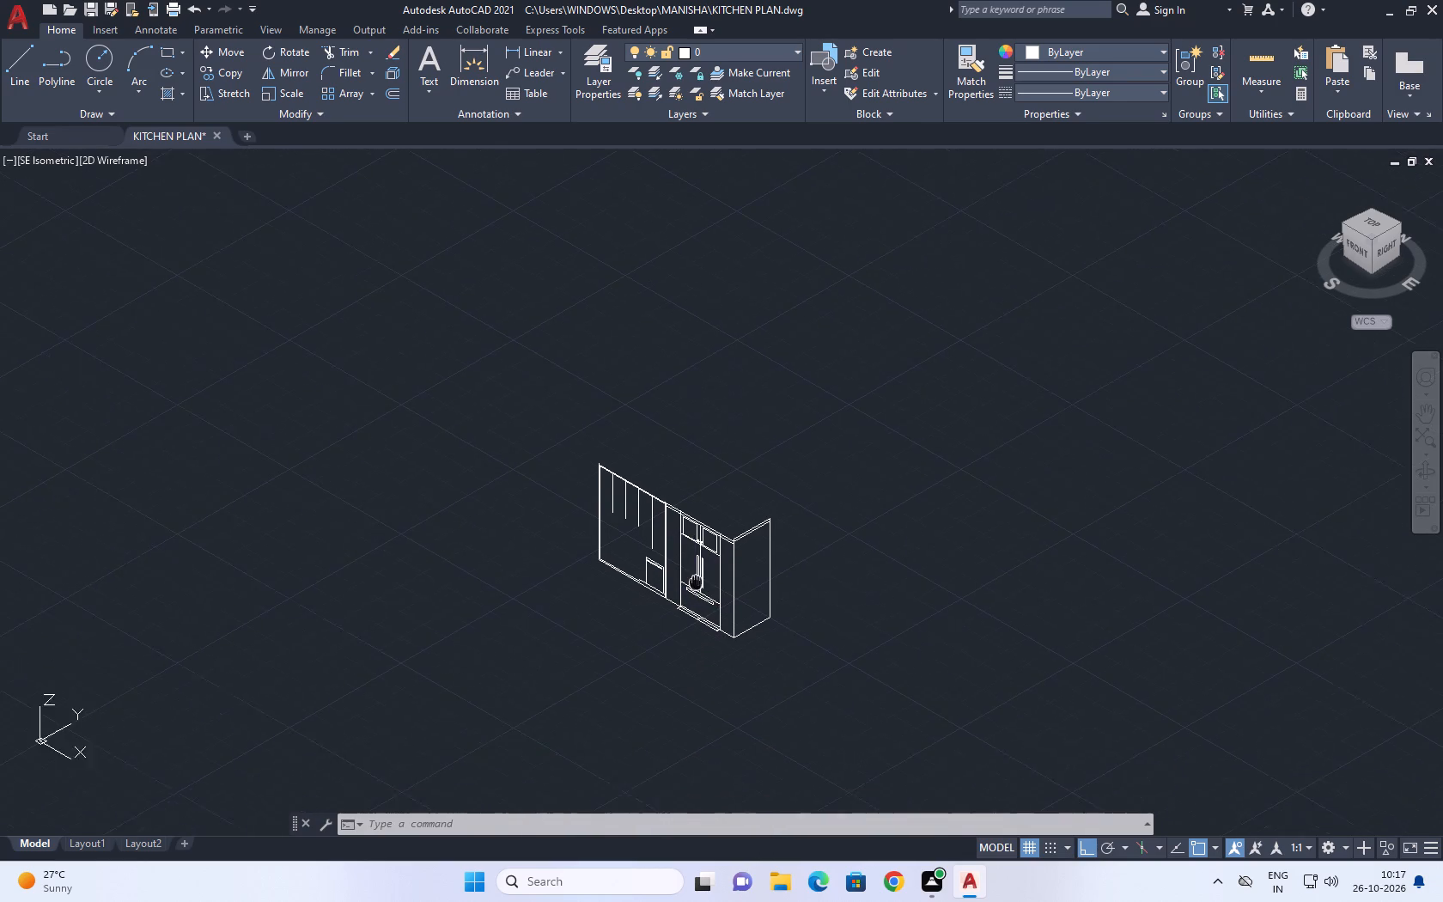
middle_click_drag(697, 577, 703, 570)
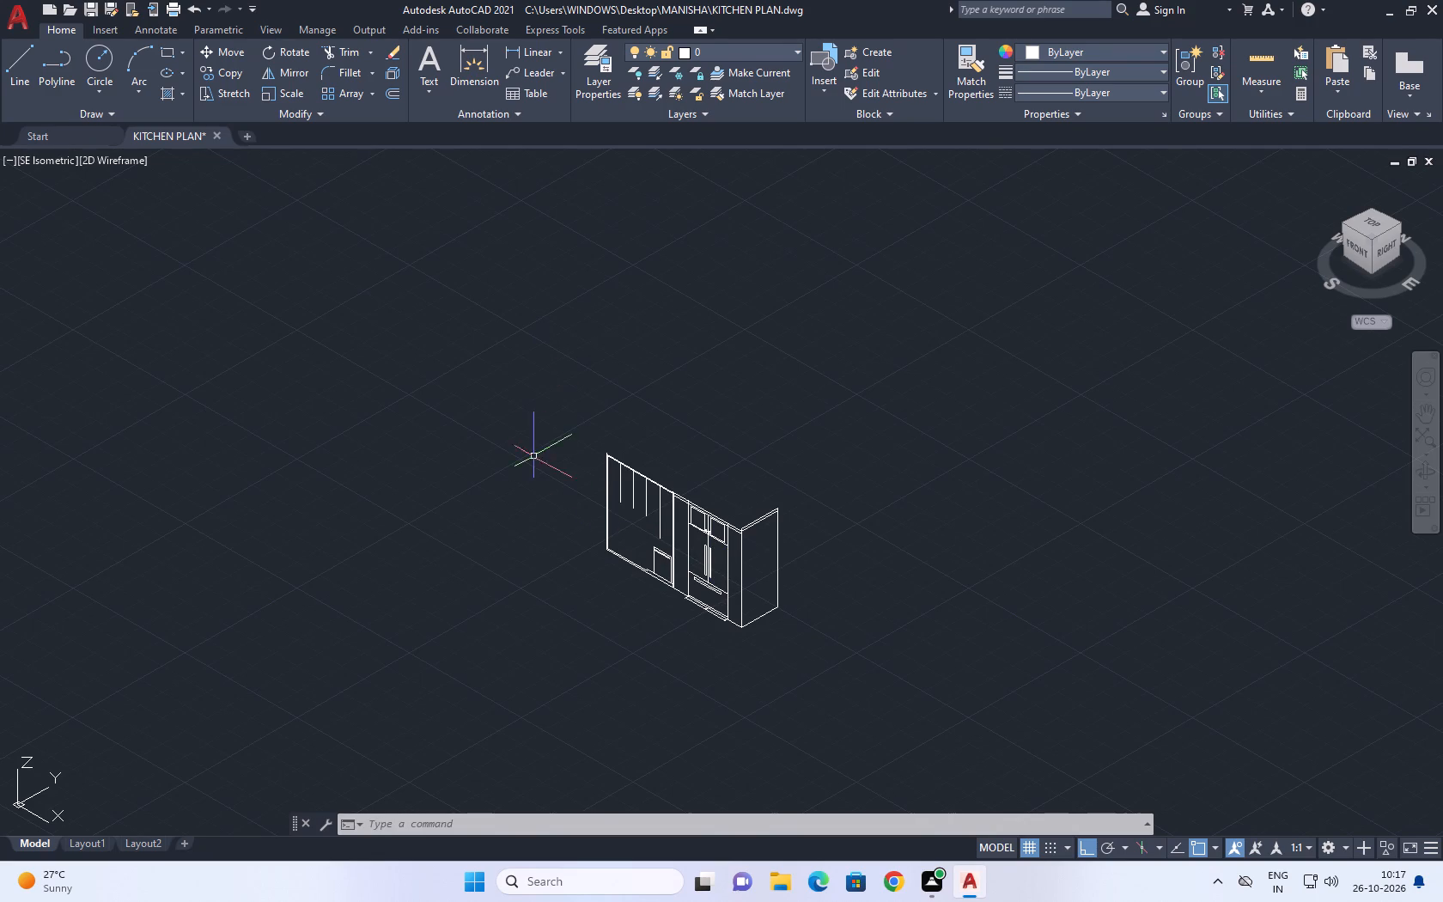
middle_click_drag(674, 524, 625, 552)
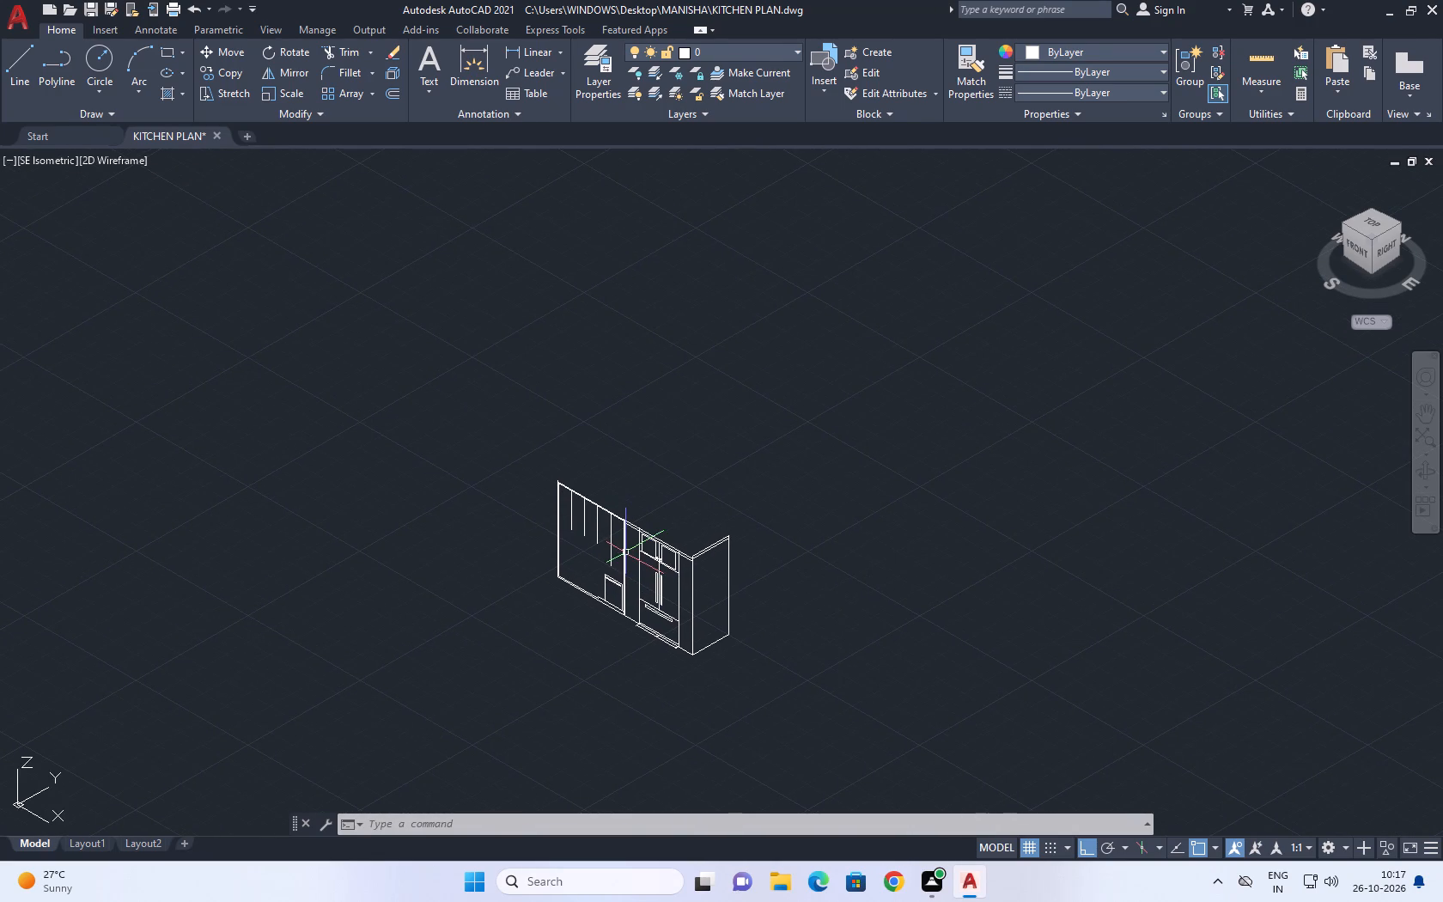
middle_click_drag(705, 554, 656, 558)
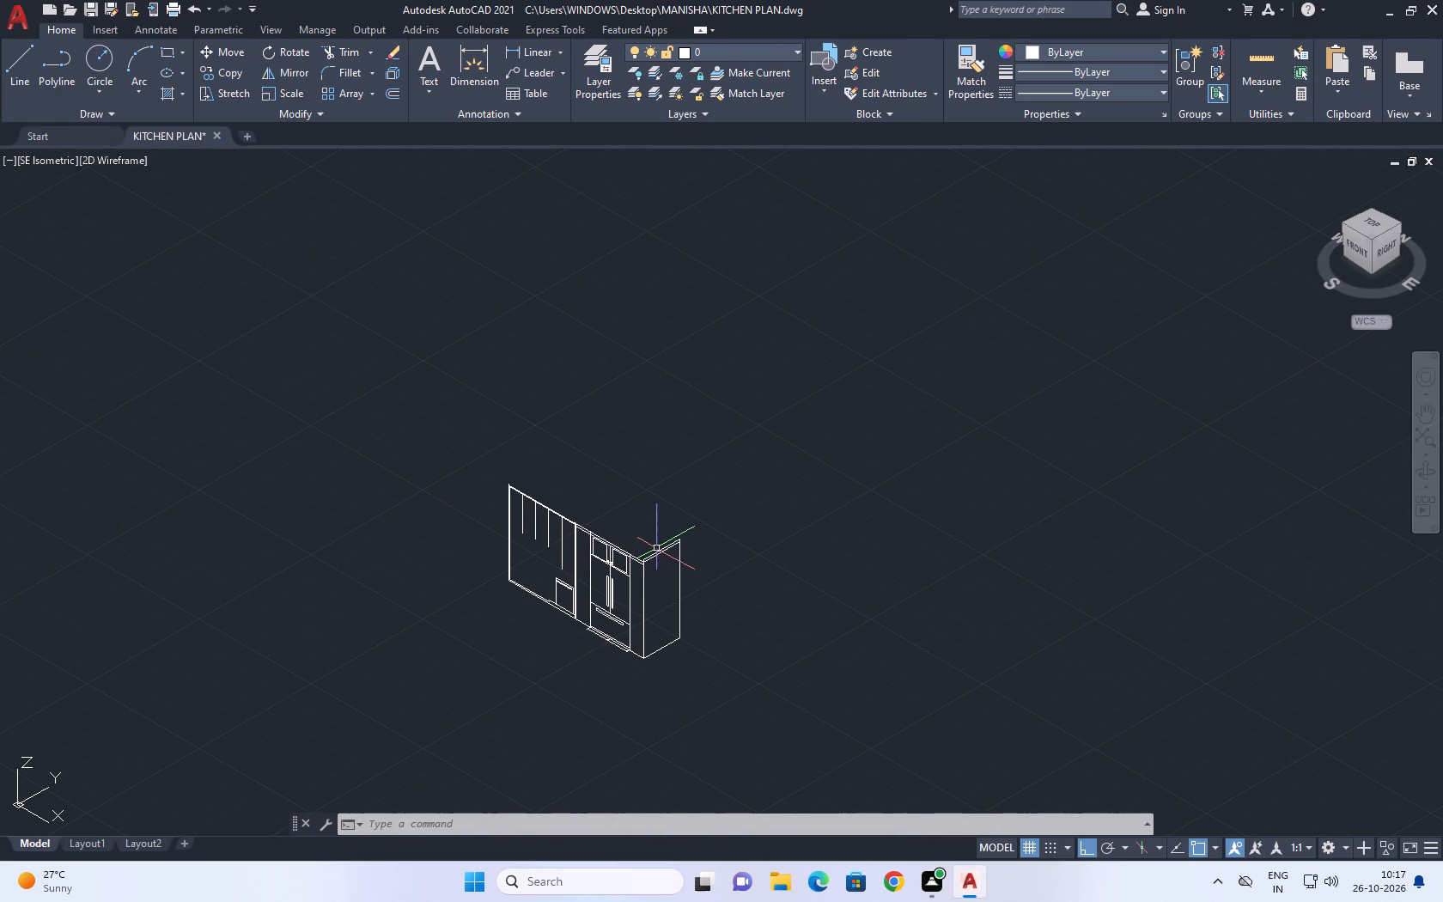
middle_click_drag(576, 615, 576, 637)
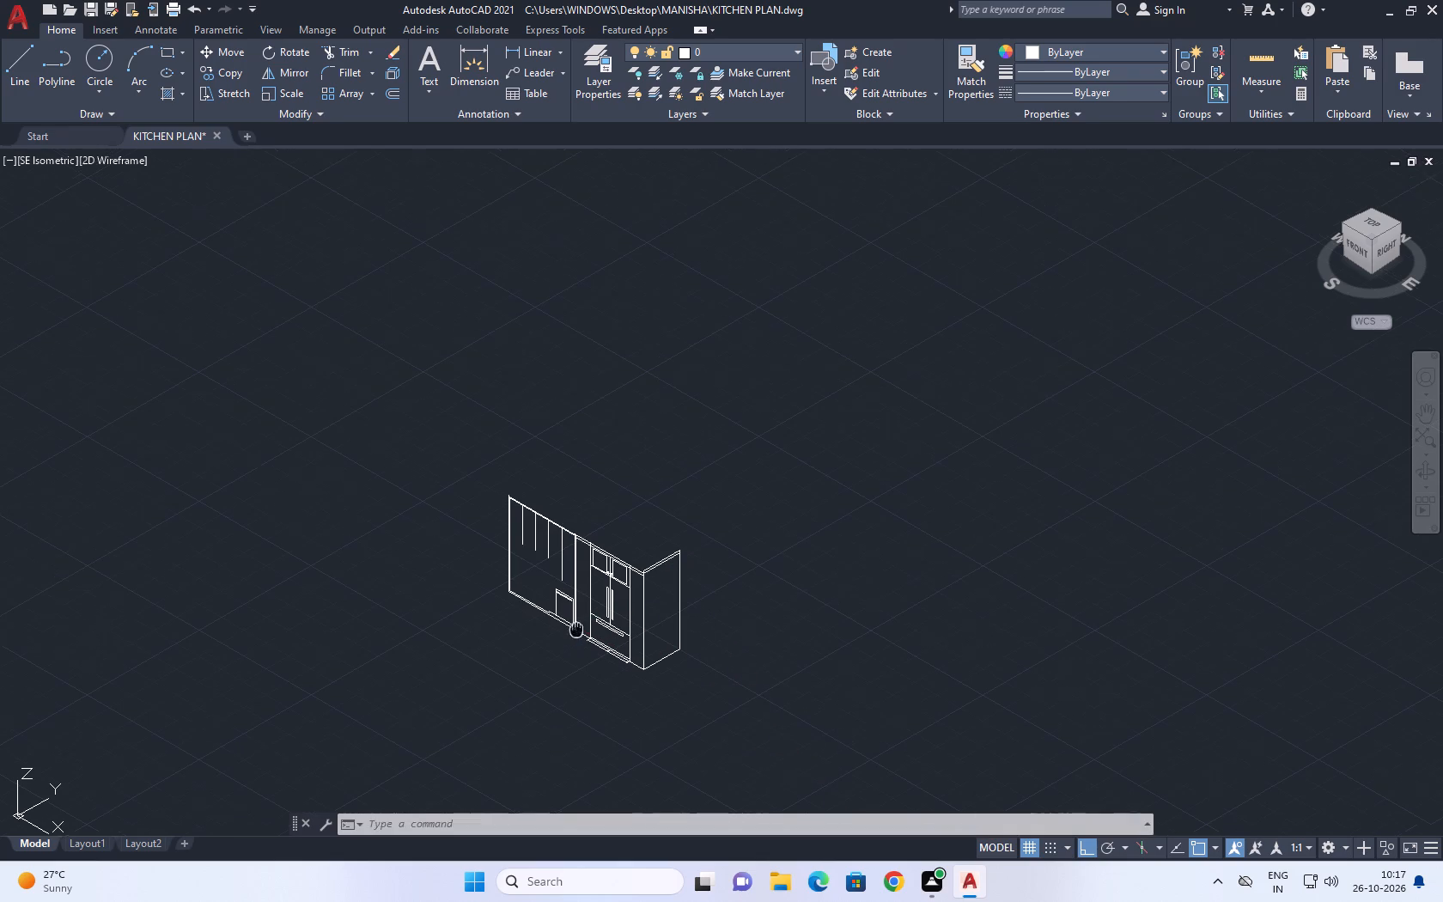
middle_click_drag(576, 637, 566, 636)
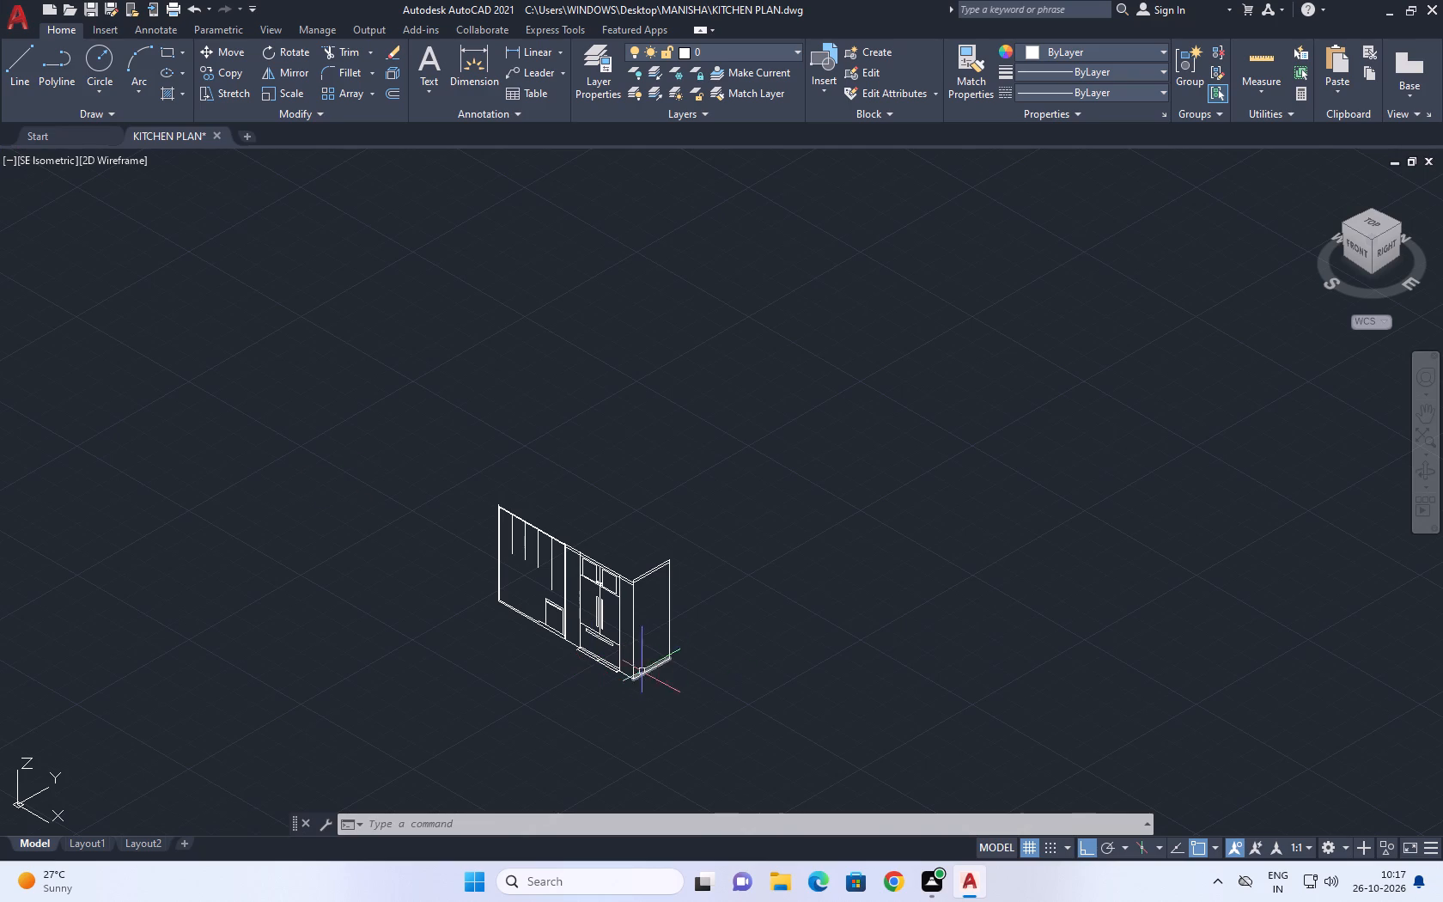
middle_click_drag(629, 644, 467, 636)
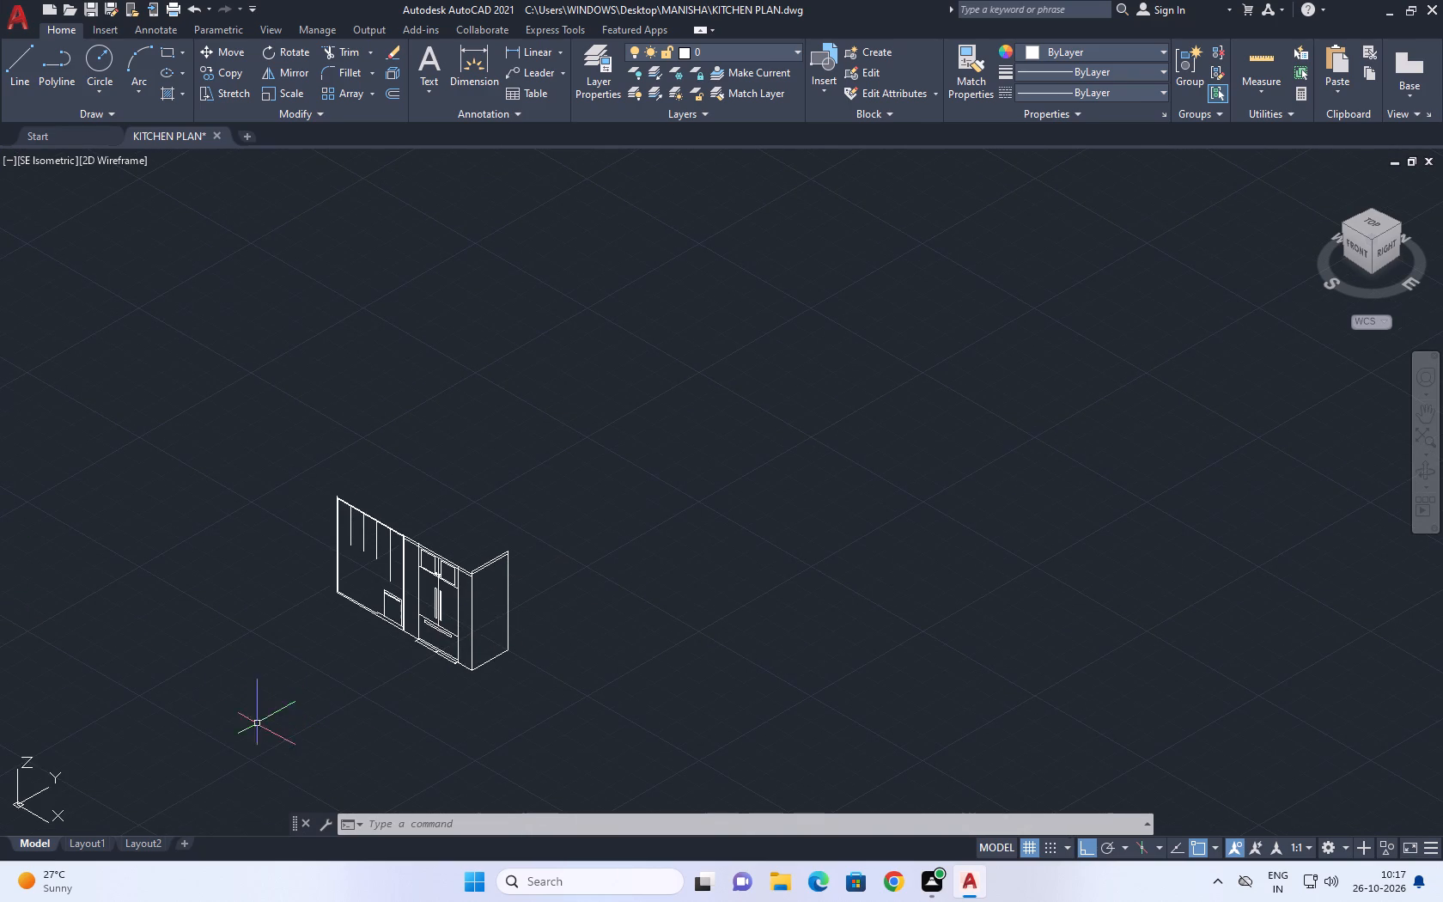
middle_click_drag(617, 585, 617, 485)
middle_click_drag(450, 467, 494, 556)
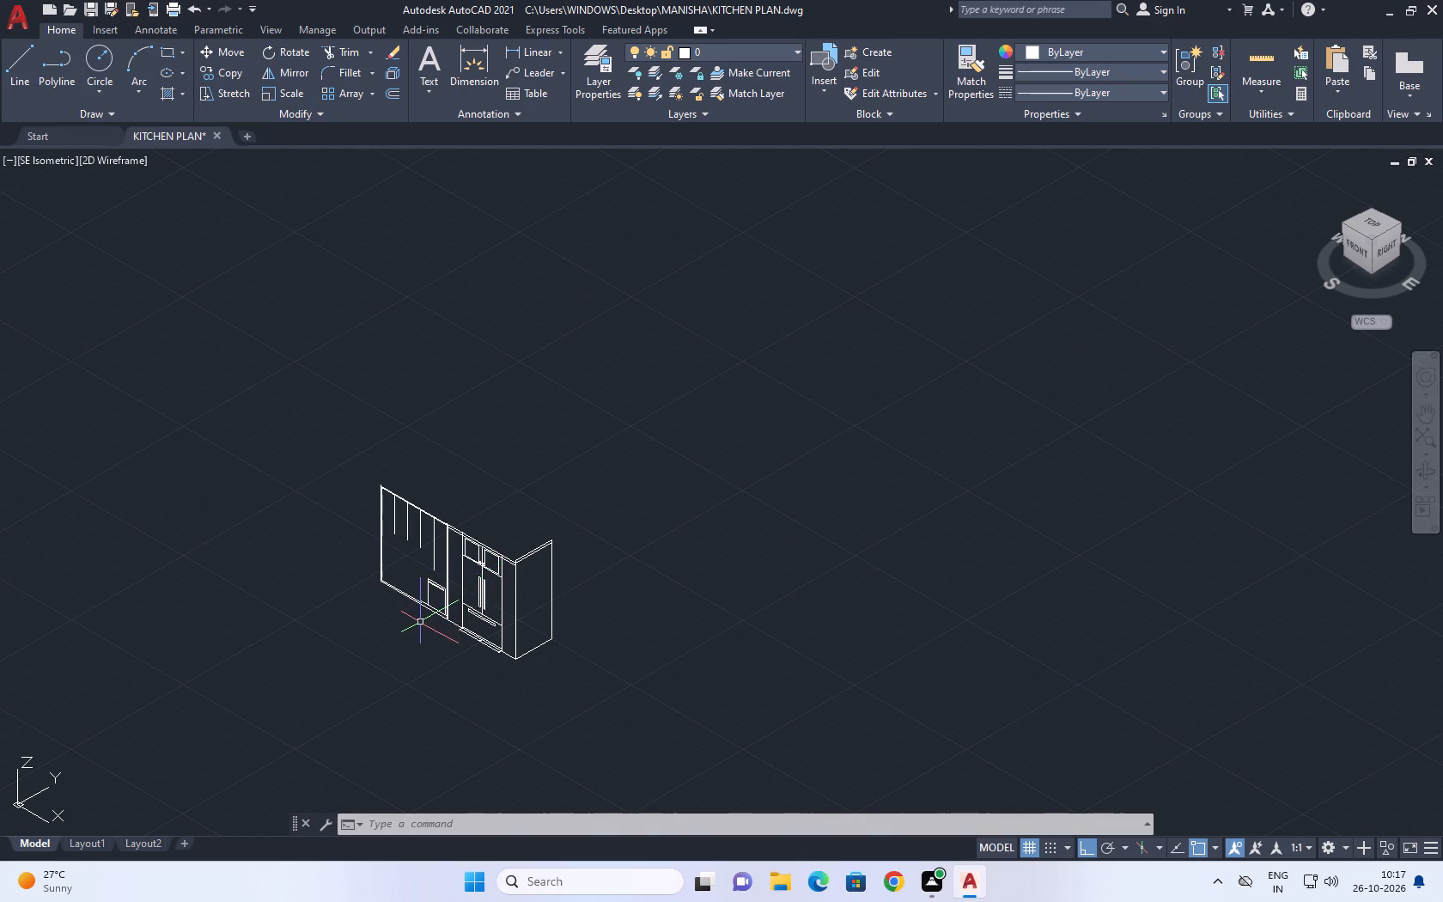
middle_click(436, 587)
Copy the inner top line of the open left-hand panel 50 units straight down across the vertical dividers.
scroll(350, 469, "up", 3)
middle_click_drag(453, 540, 417, 483)
middle_click_drag(509, 658, 483, 597)
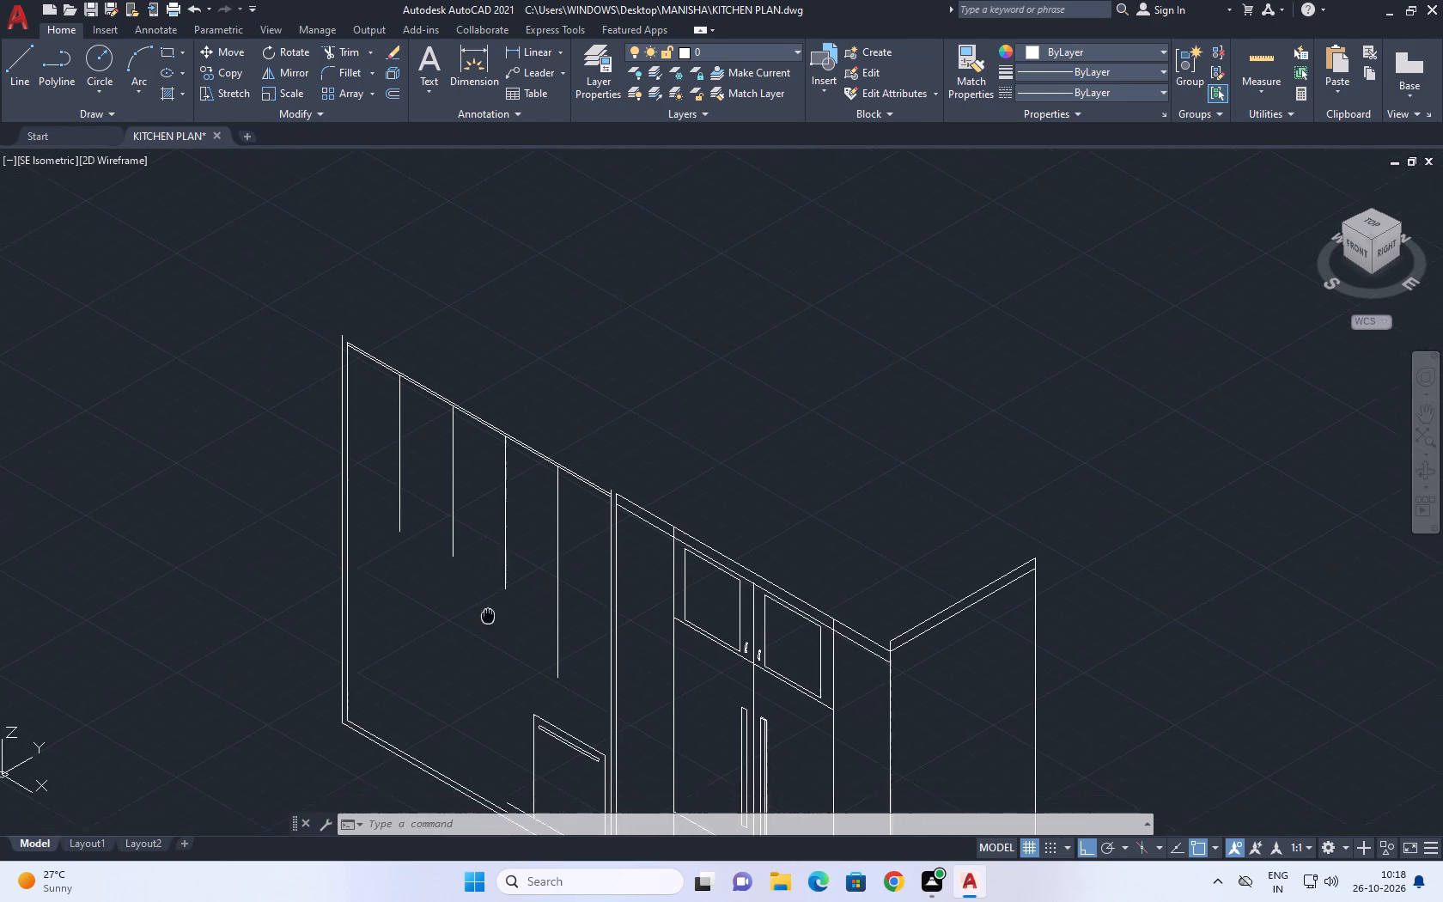
scroll(387, 353, "up", 3)
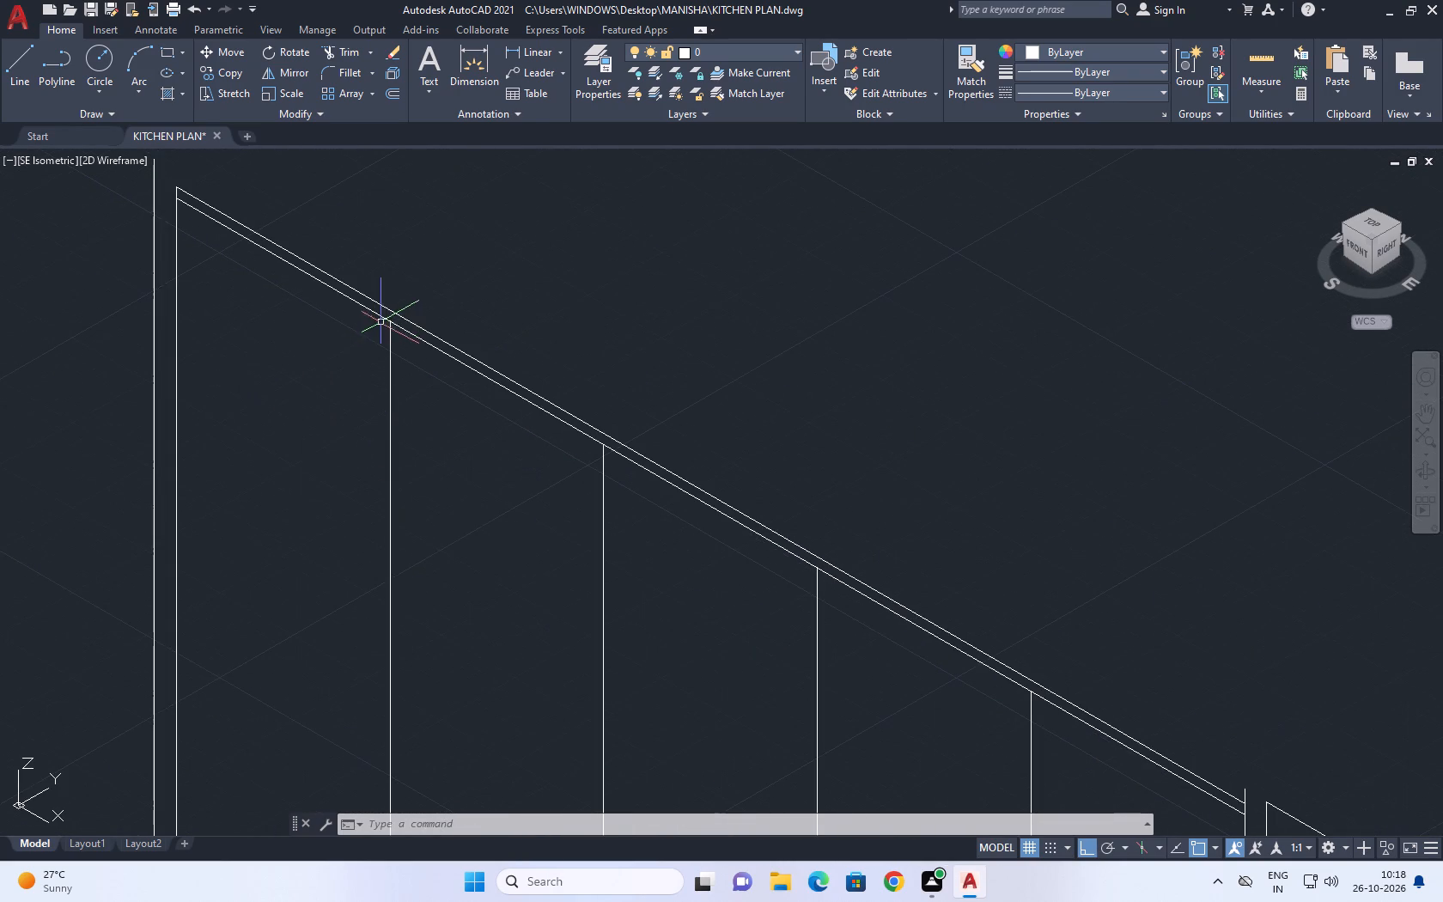
left_click(368, 308)
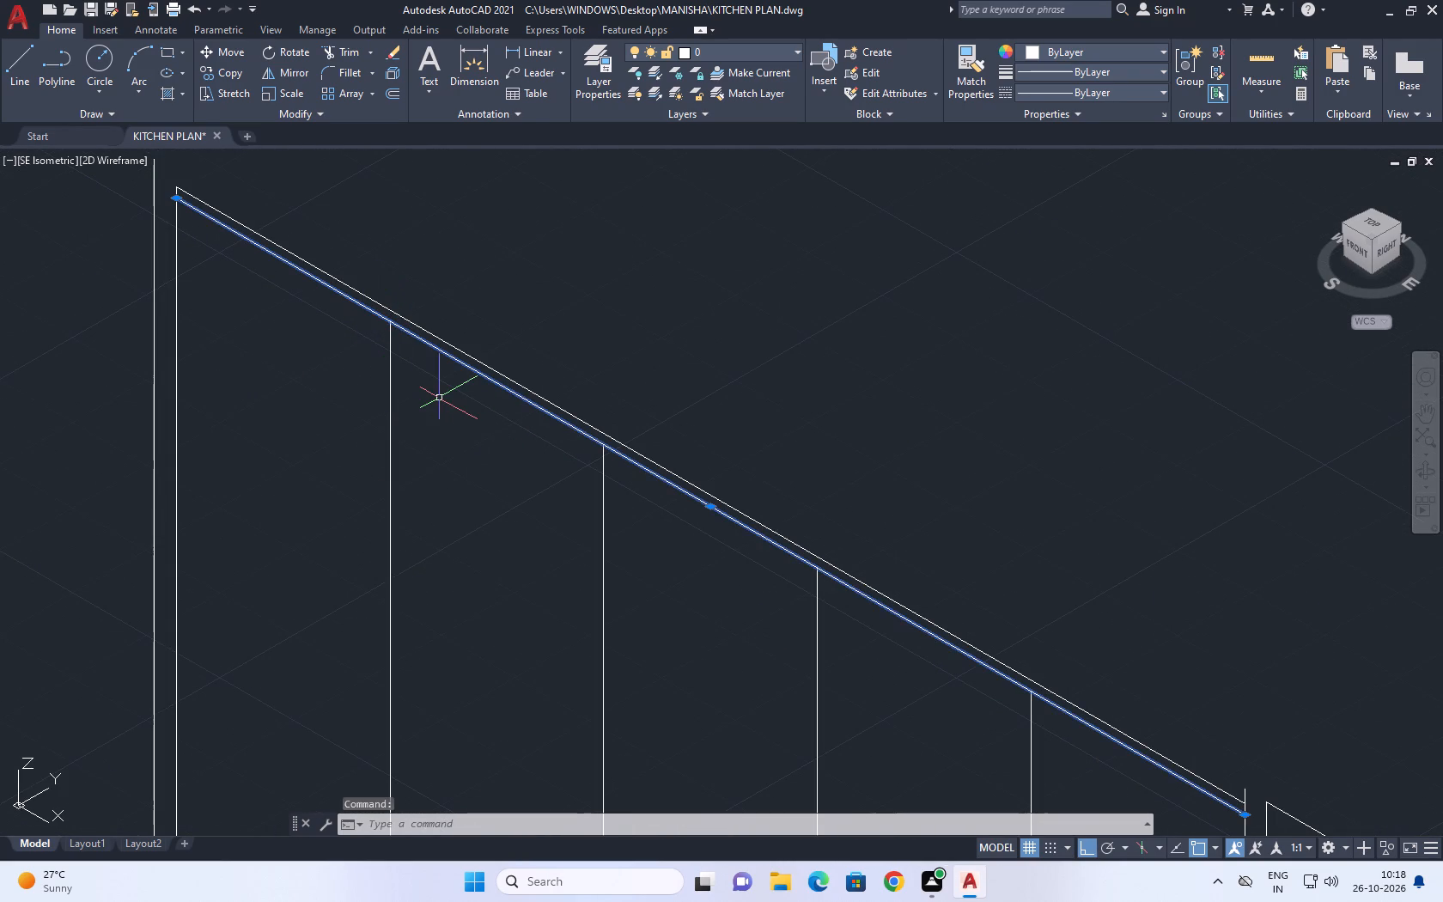
type("CO")
key("space")
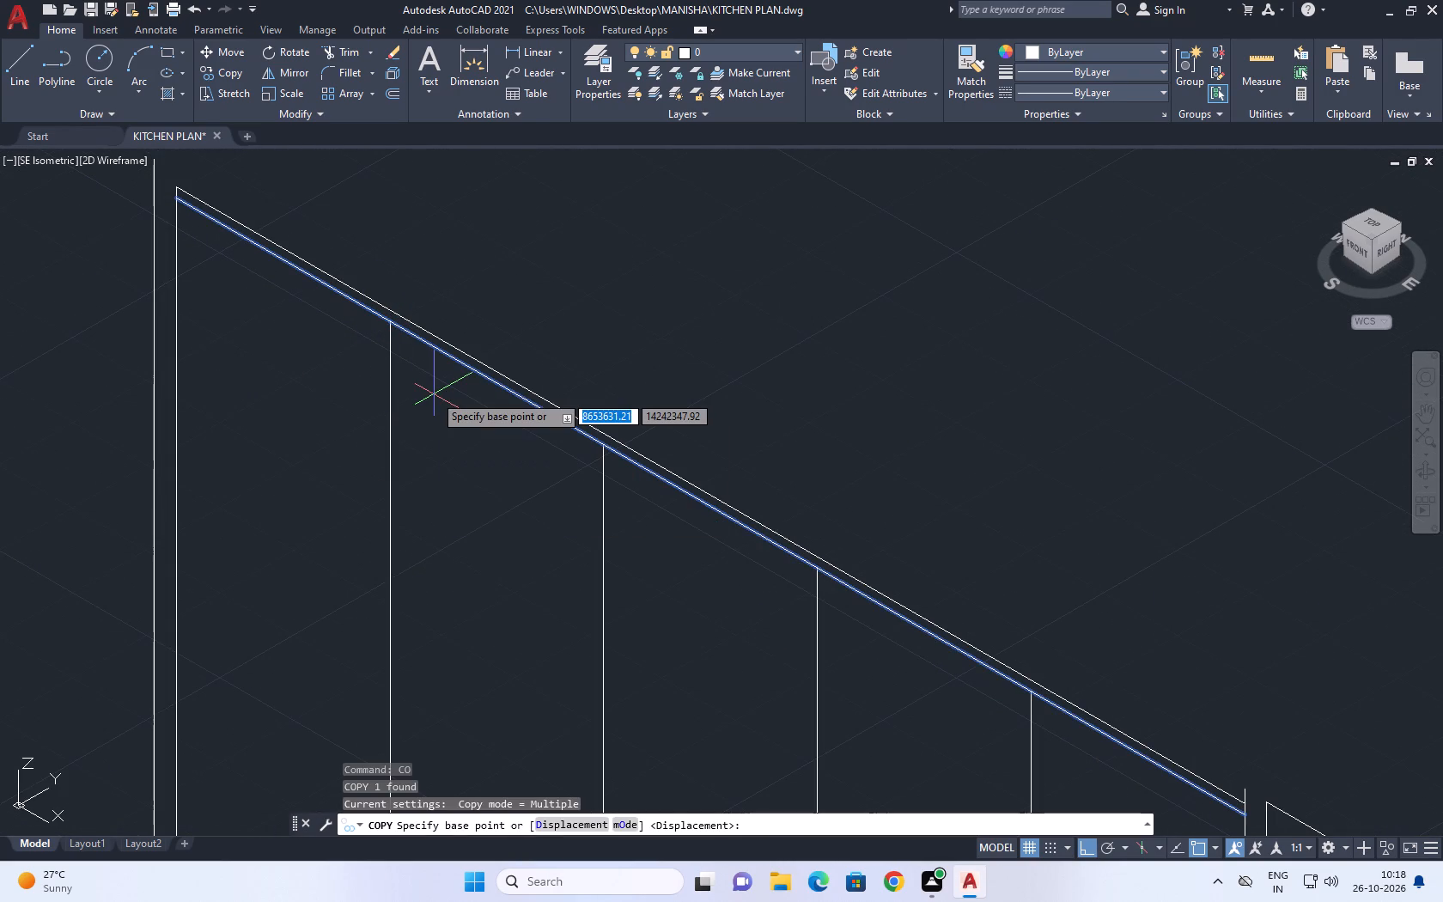
left_click(602, 444)
scroll(627, 591, "down", 2)
middle_click_drag(632, 676, 633, 494)
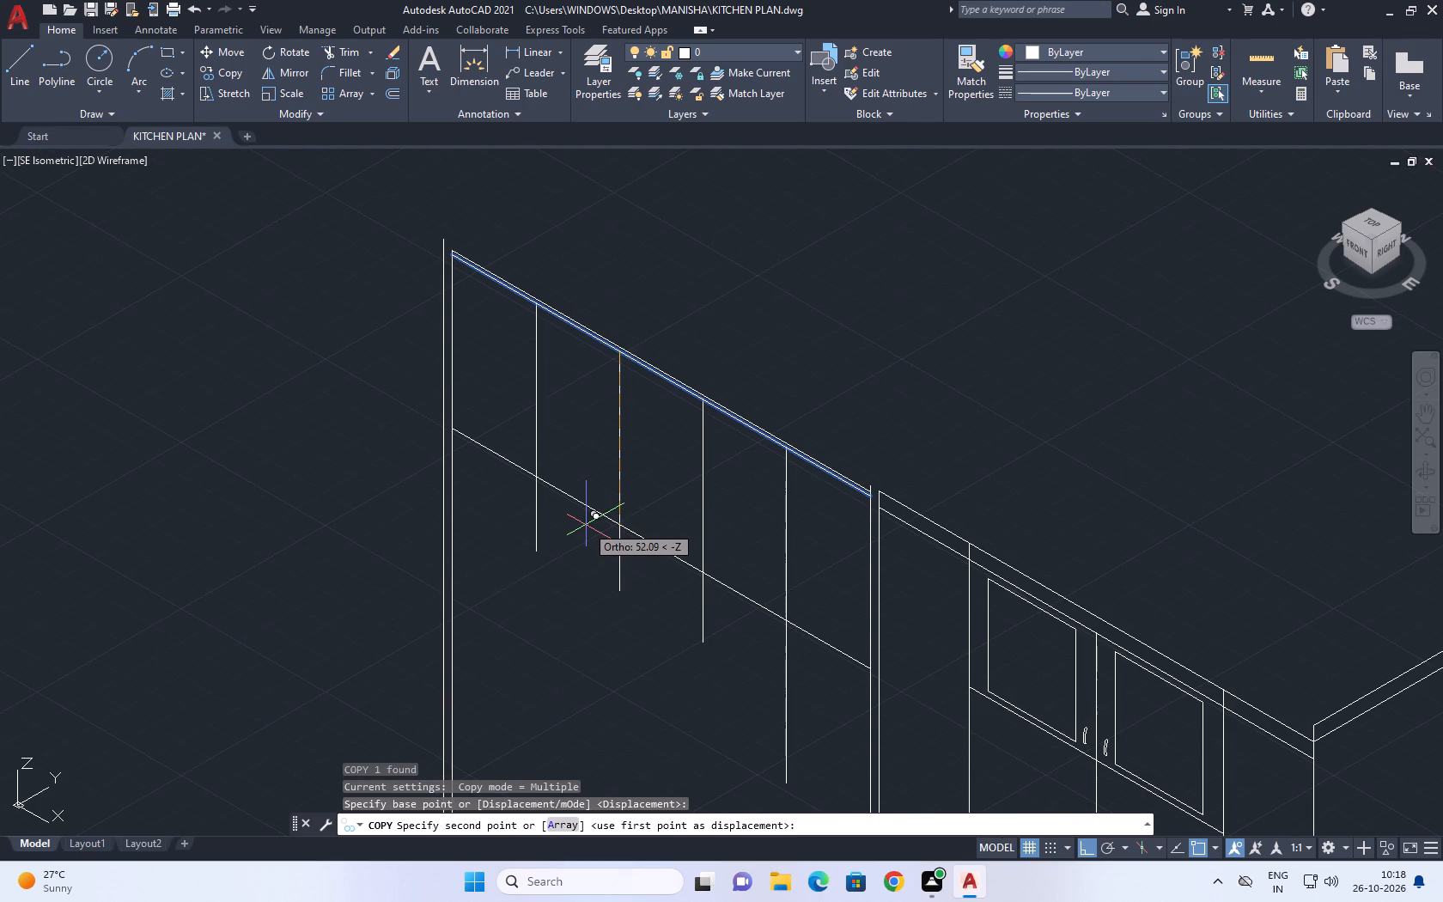
type("50")
key("Return")
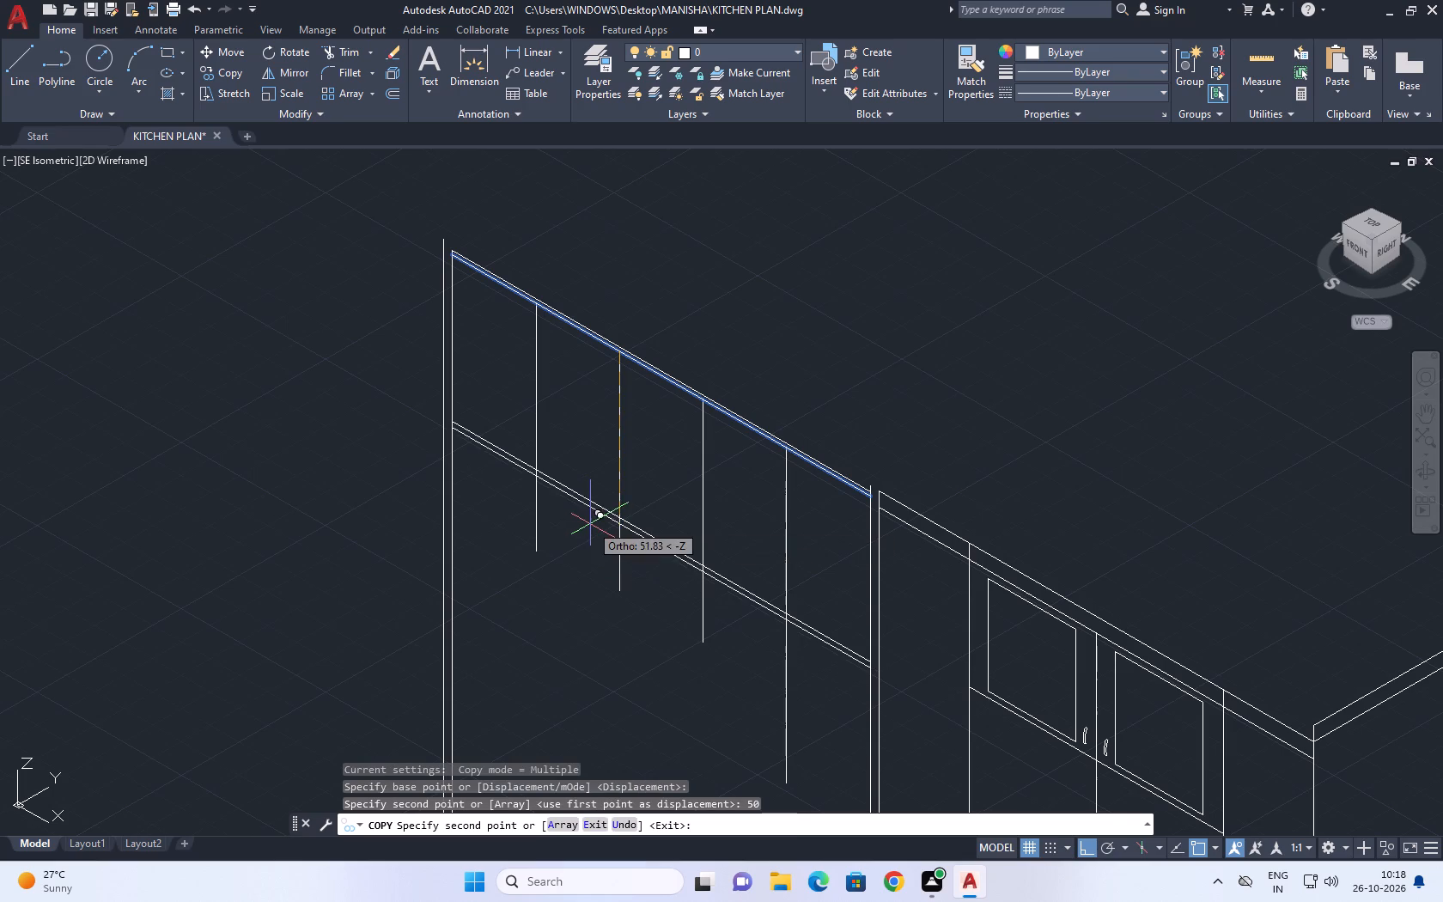
right_click(897, 386)
left_click(964, 419)
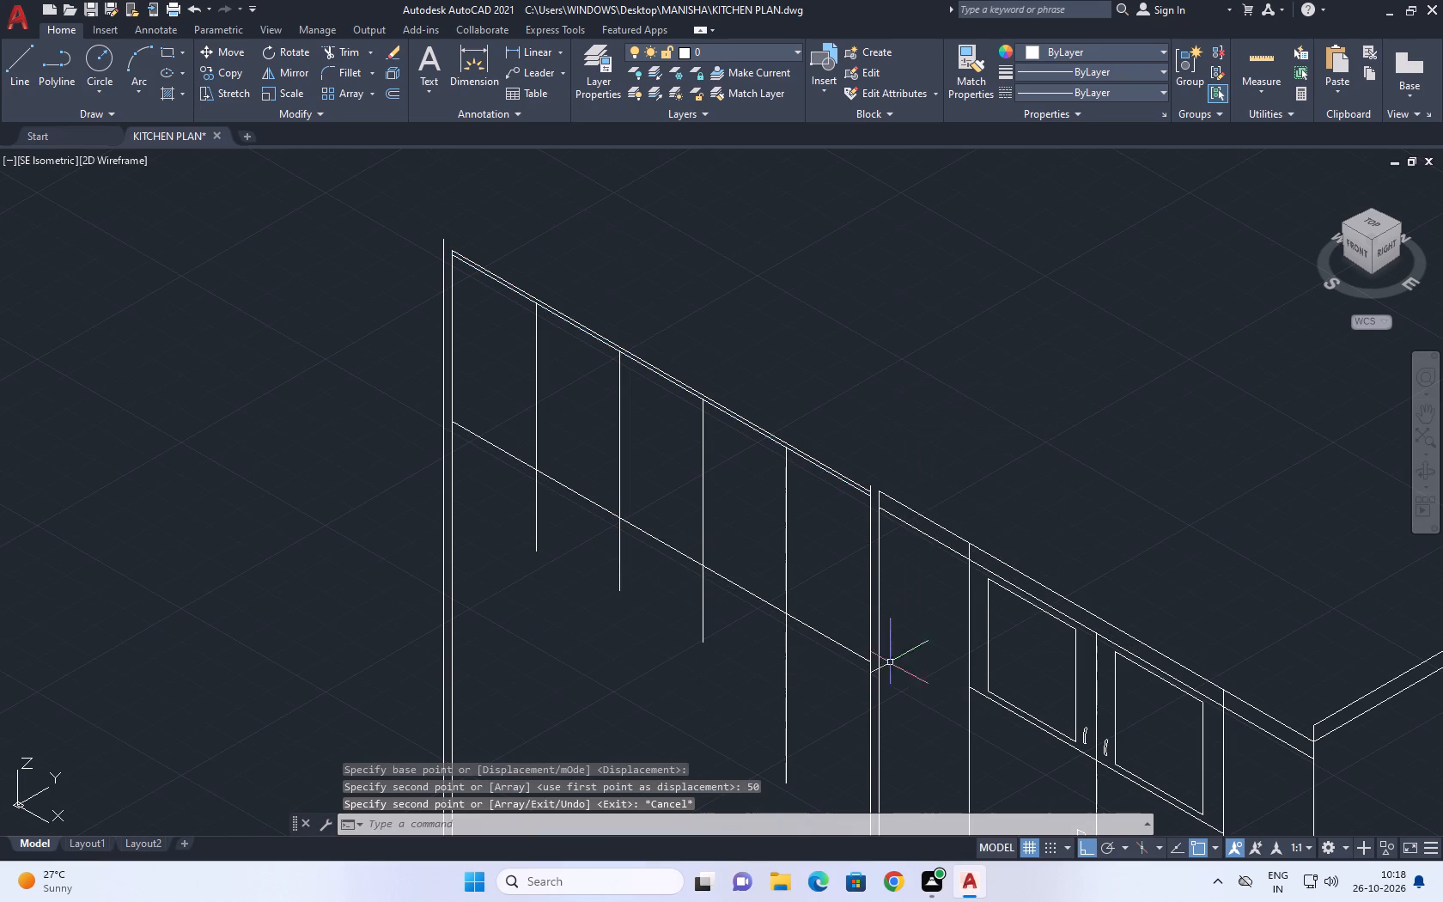
Shorten the left panel's right vertical line so its upper end meets the end of the panel's top edge line.
scroll(867, 485, "up", 6)
left_click(927, 503)
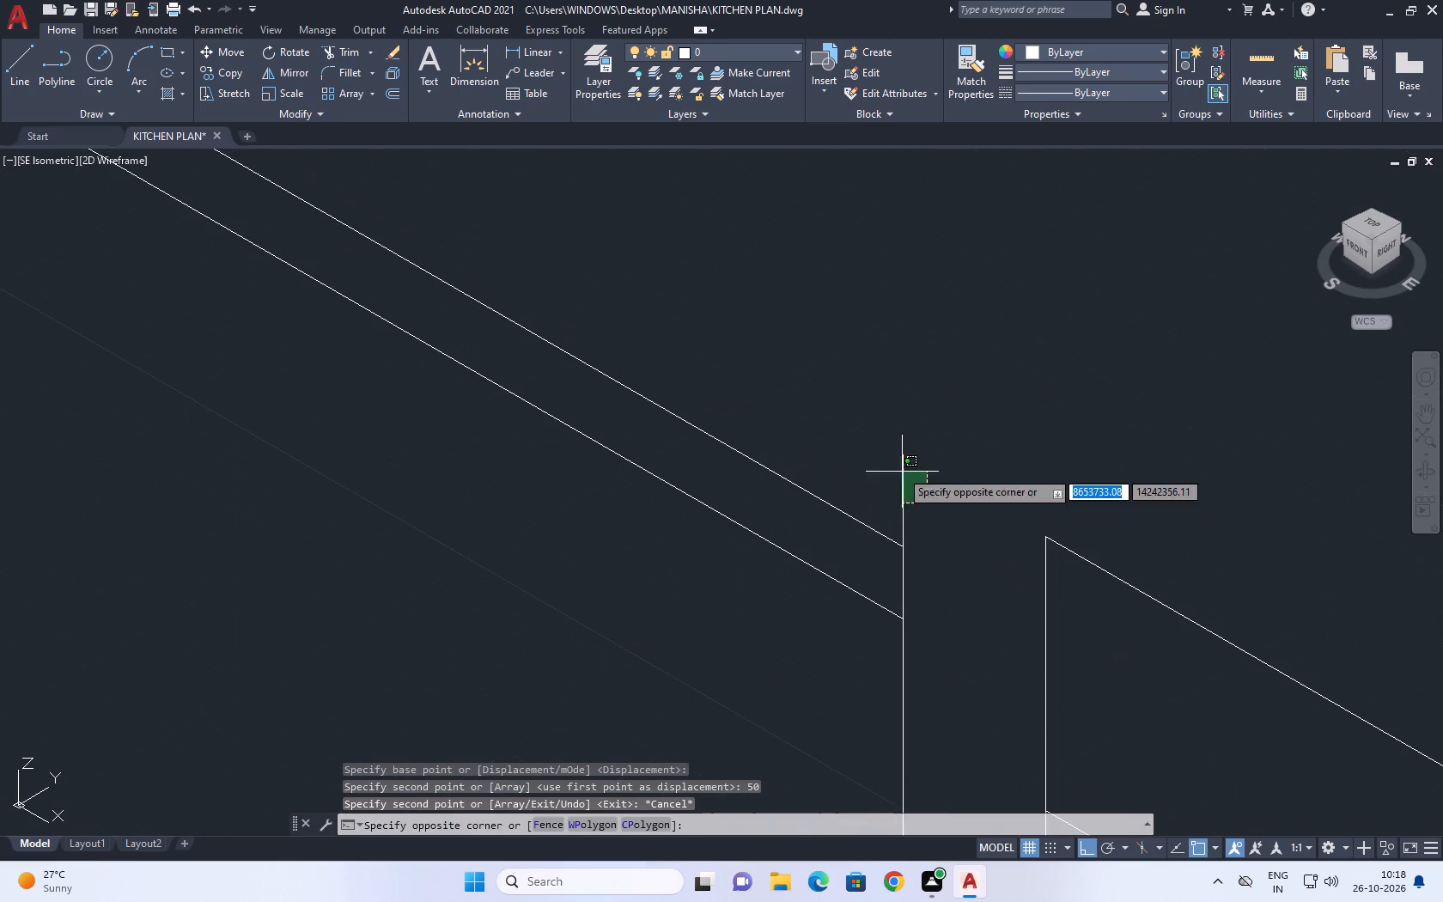
left_click(885, 454)
left_click(904, 455)
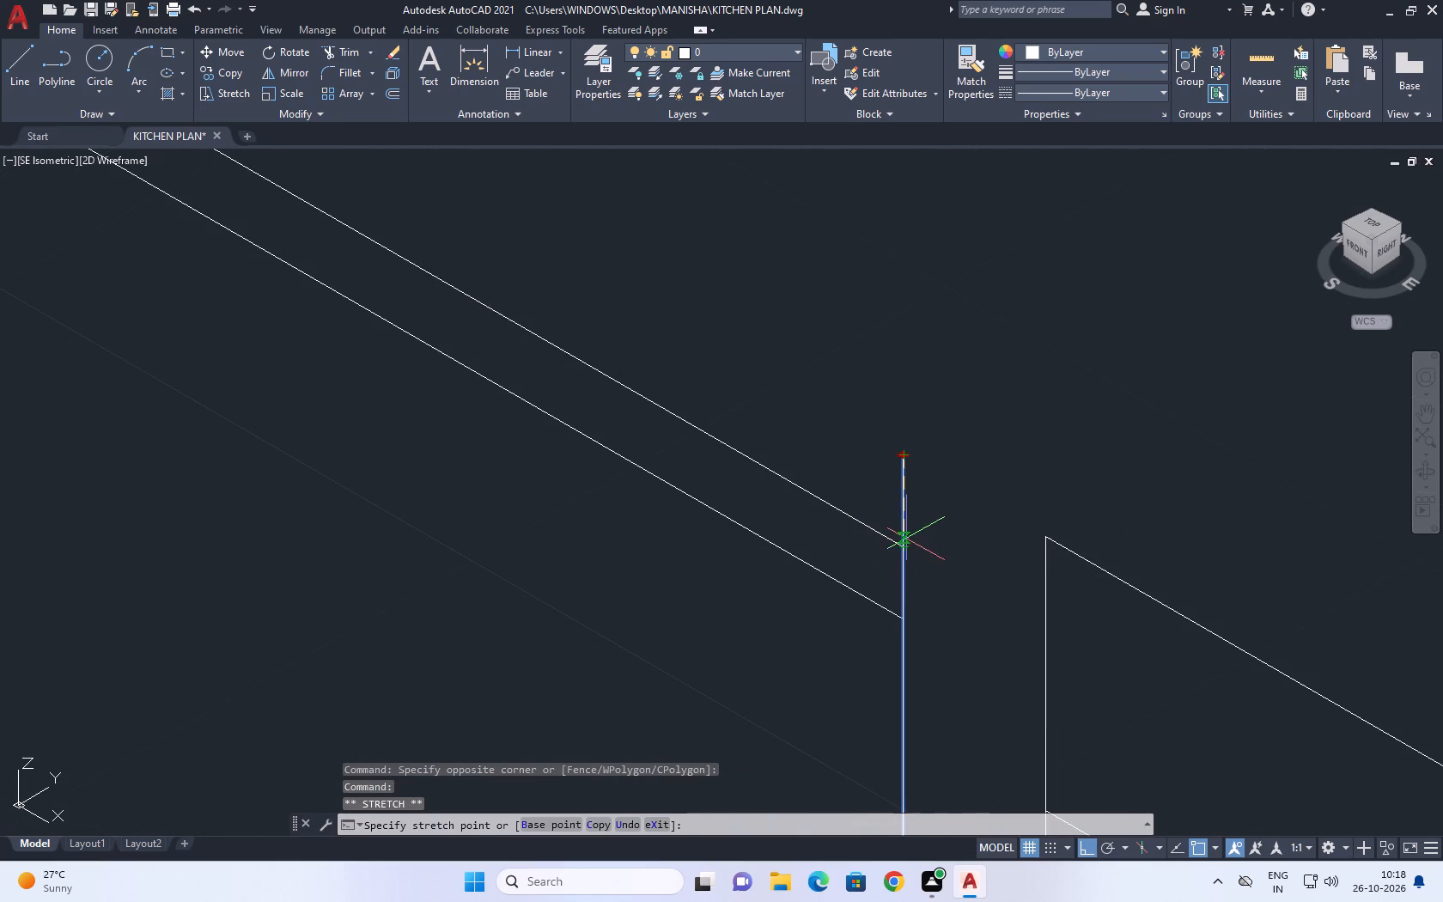
left_click(904, 541)
scroll(961, 509, "down", 4)
middle_click_drag(858, 369, 935, 693)
scroll(936, 695, "down", 3)
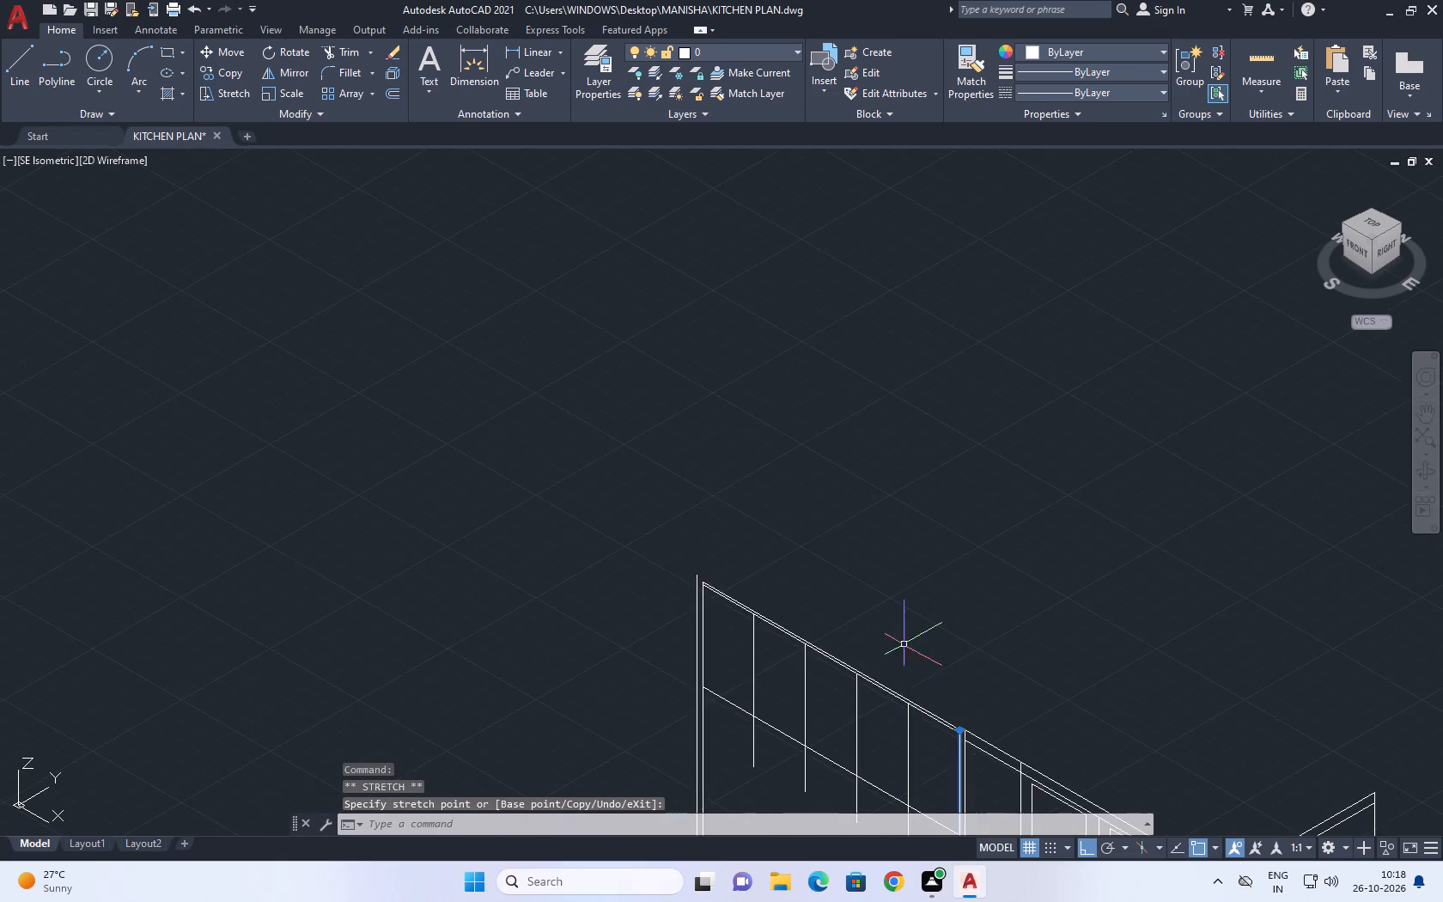
scroll(786, 592, "down", 1)
scroll(757, 600, "up", 3)
scroll(654, 544, "up", 3)
middle_click_drag(807, 577, 770, 563)
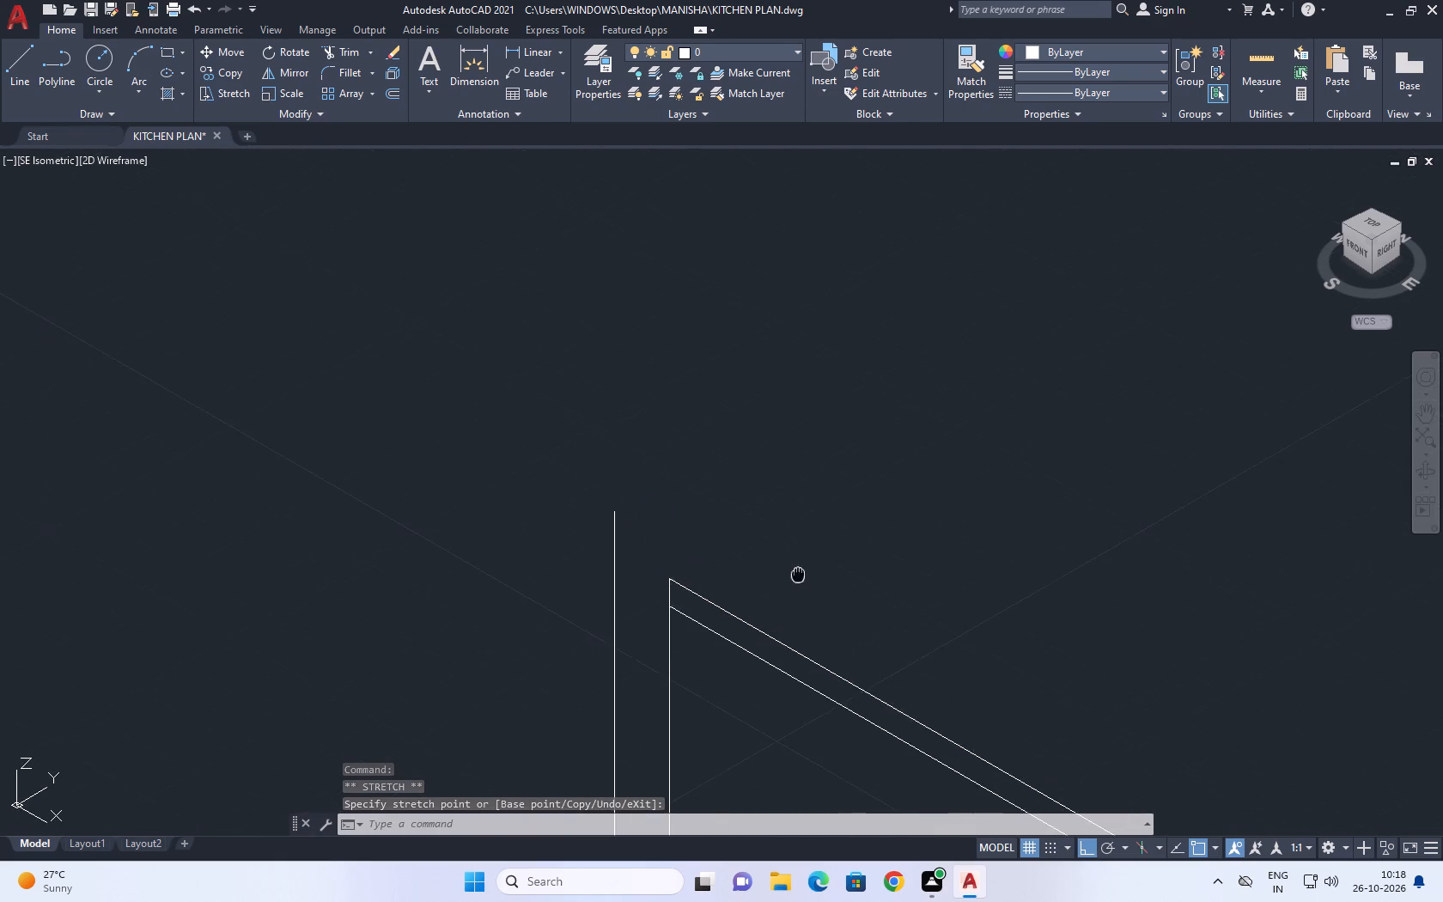
middle_click_drag(770, 563, 659, 522)
right_click_drag(973, 420, 965, 420)
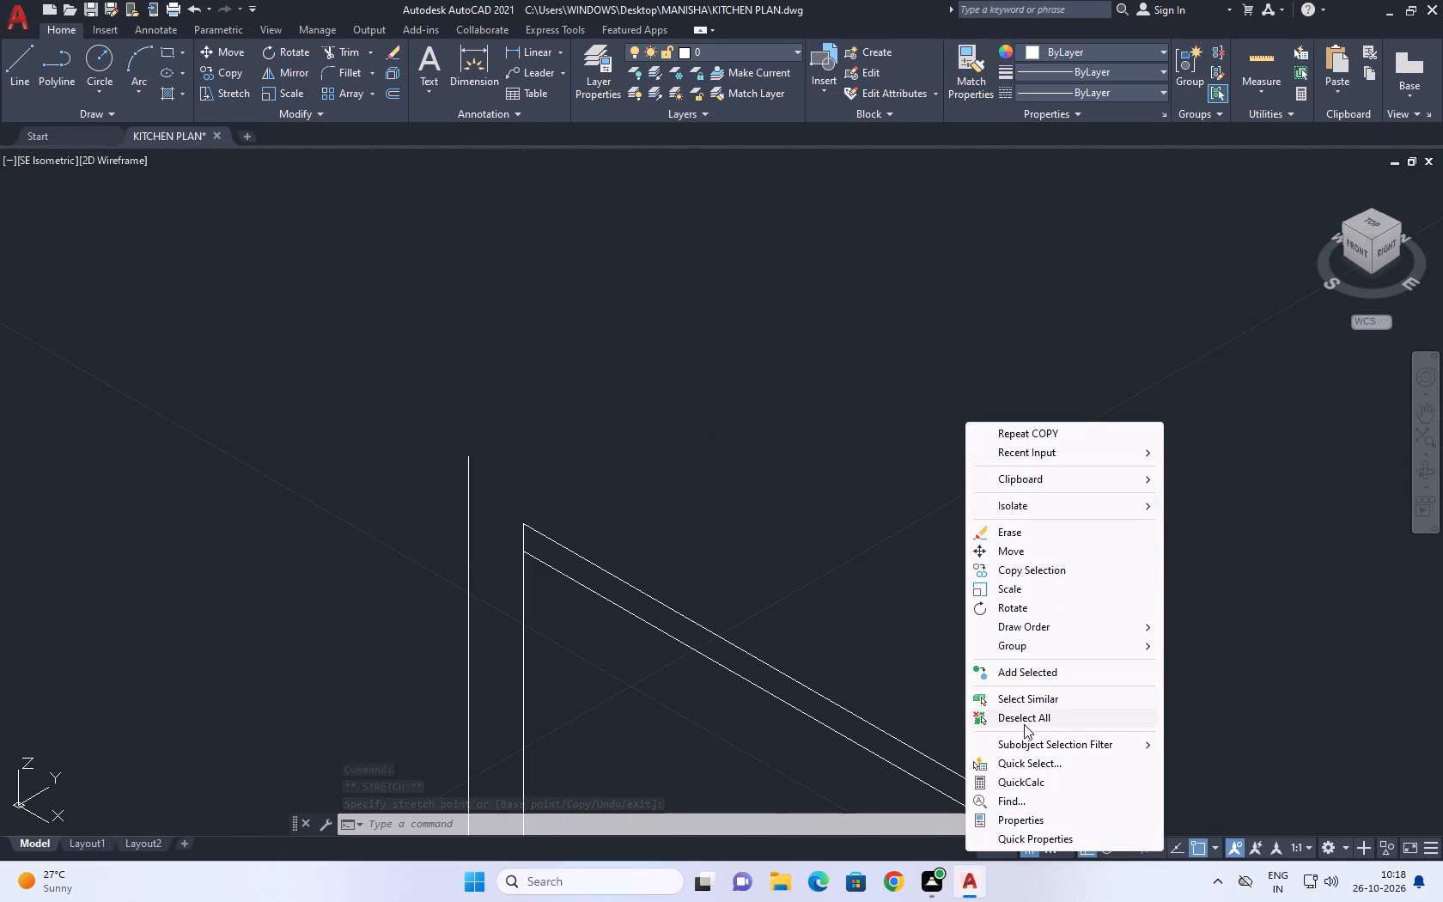
left_click(1032, 710)
Stretch the left end of the panel's outer top line to the outer left vertical line.
scroll(806, 624, "down", 4)
middle_click_drag(1108, 789, 880, 519)
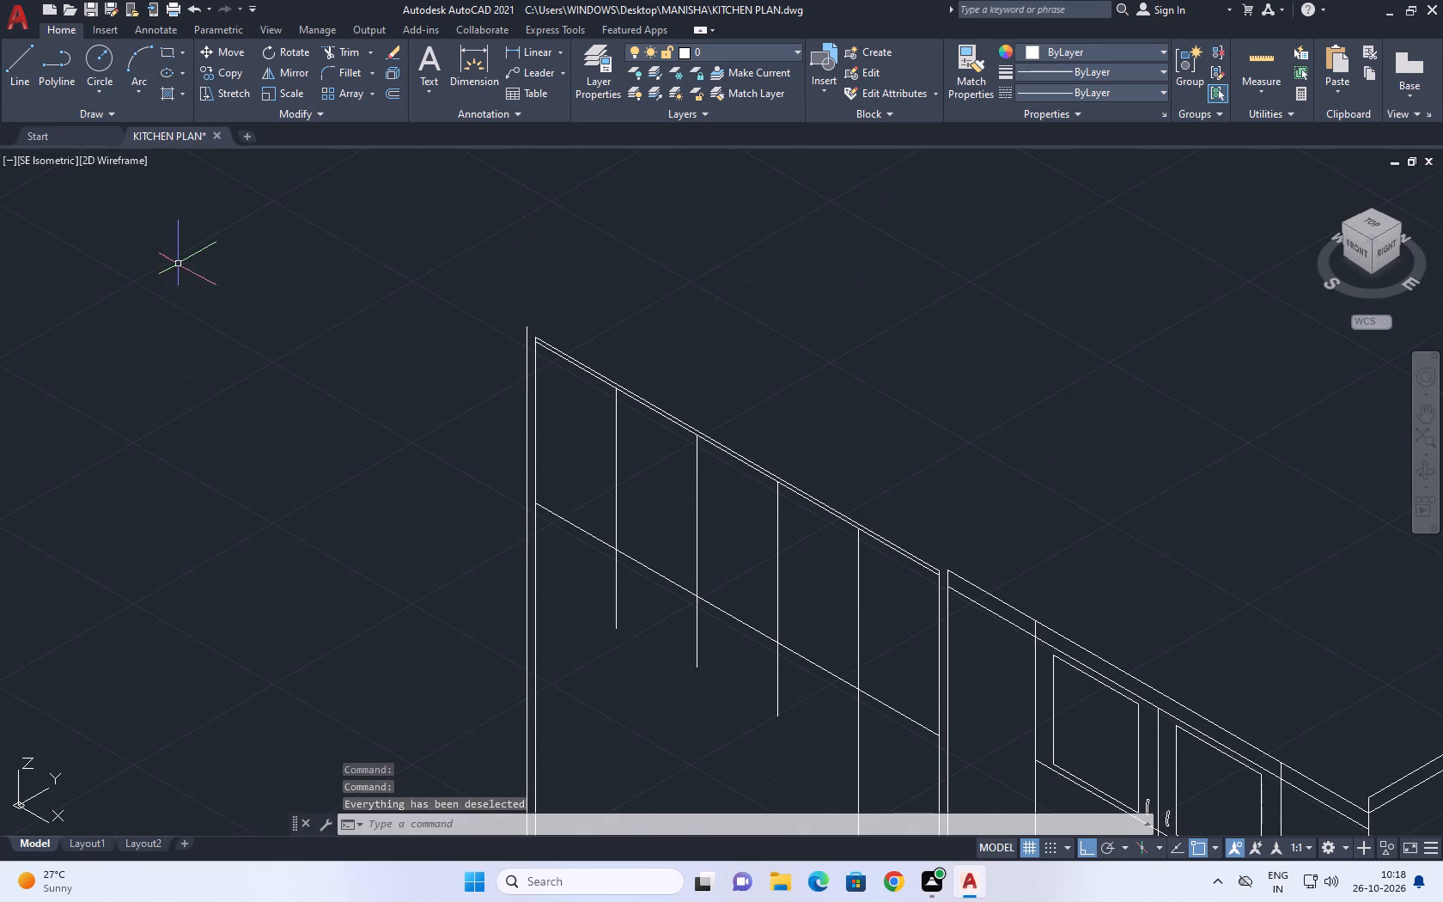
scroll(536, 336, "up", 6)
left_click(539, 340)
left_click(521, 369)
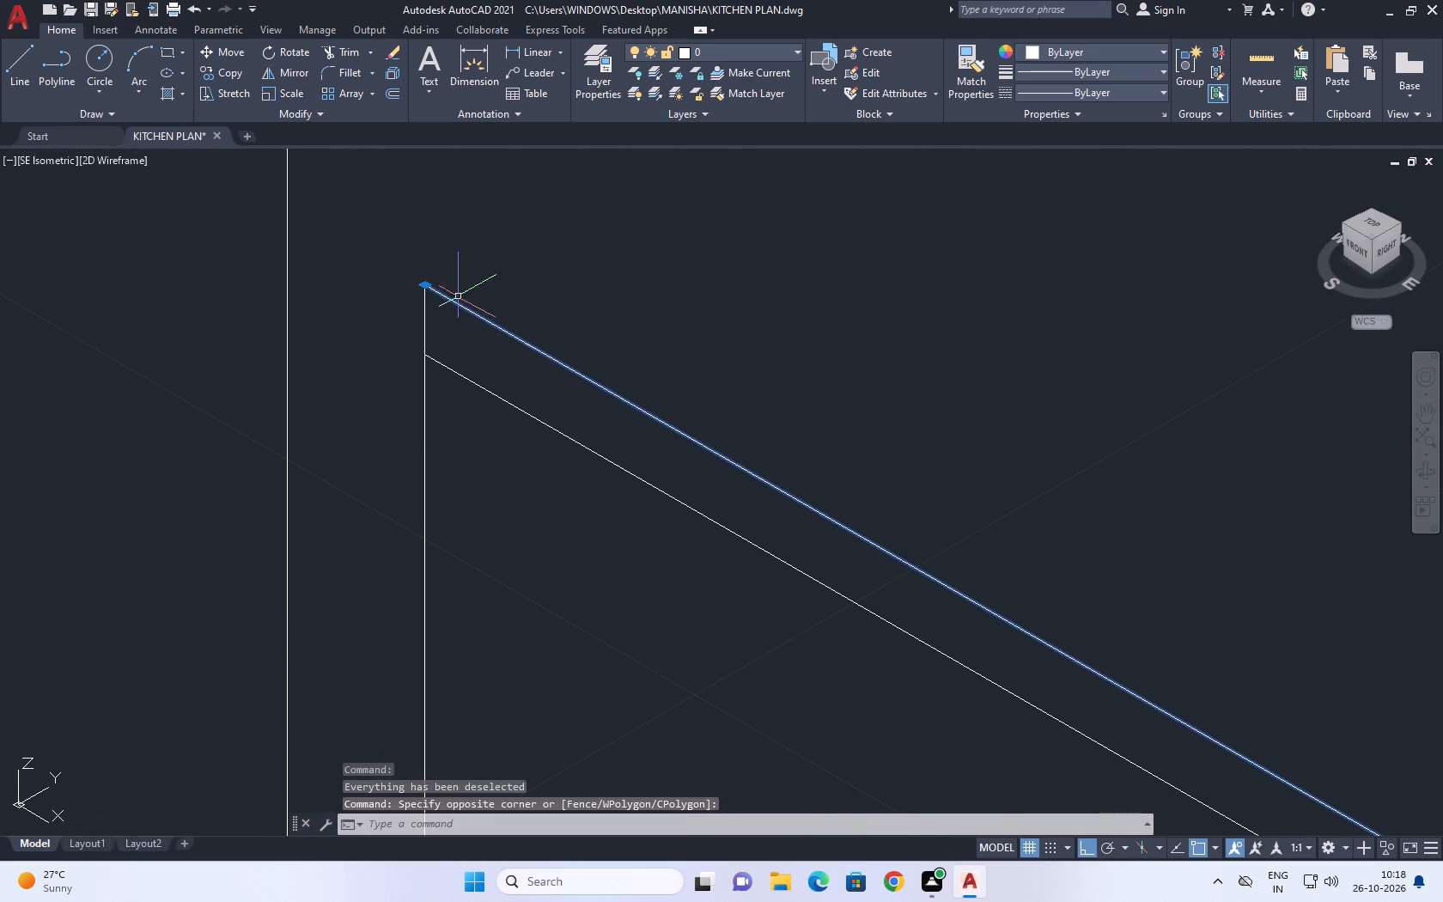
left_click(426, 284)
scroll(303, 257, "down", 1)
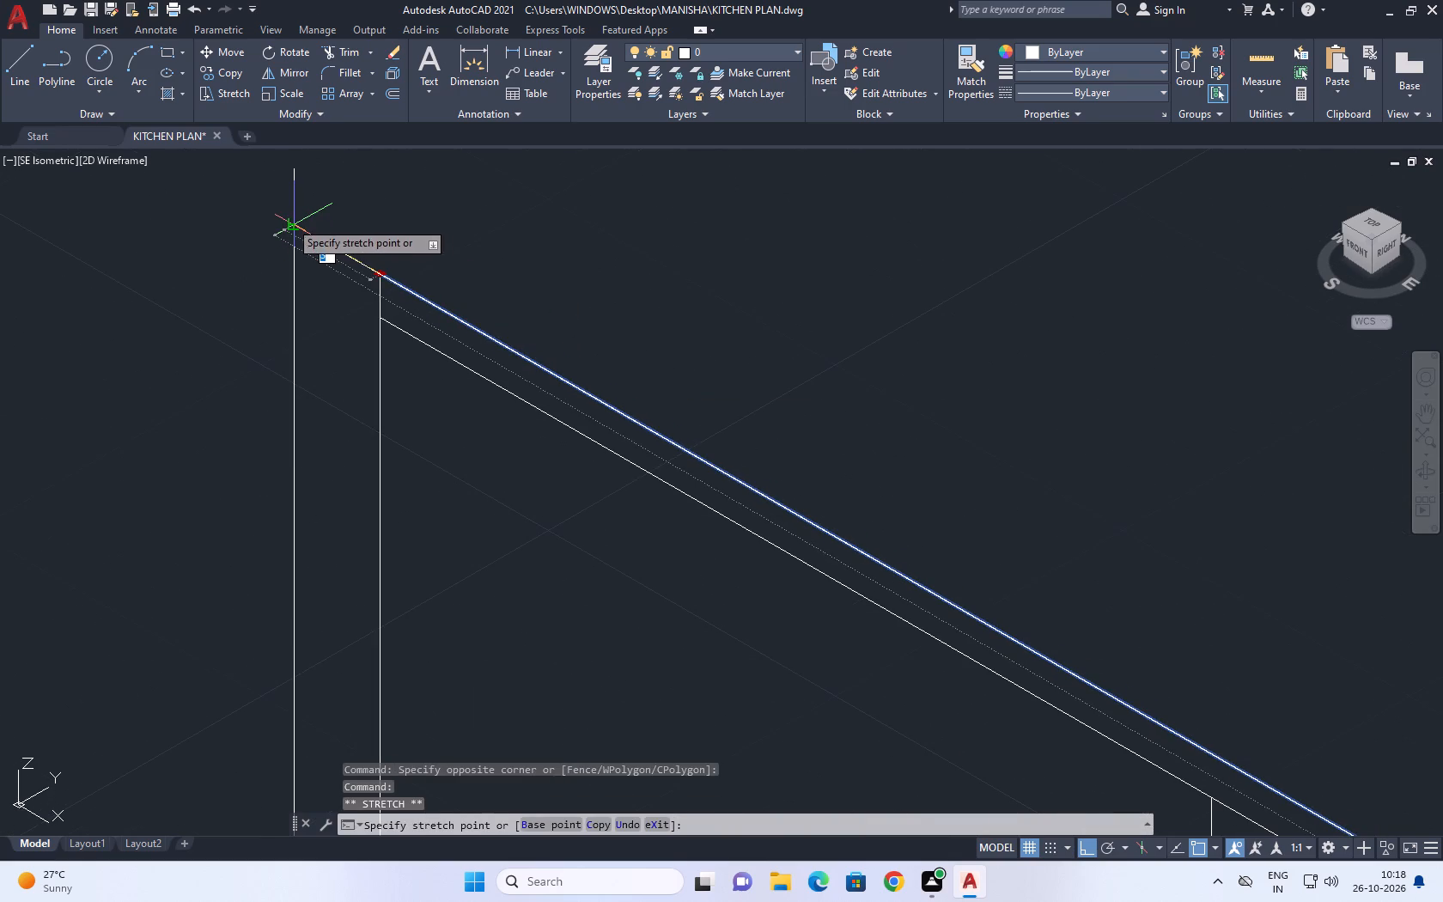
left_click(289, 220)
Shorten the outer left vertical line so its upper end meets the outer top line at the corner.
middle_click_drag(418, 280, 447, 482)
scroll(305, 397, "up", 2)
left_click_drag(397, 375, 350, 336)
left_click_drag(275, 271, 283, 274)
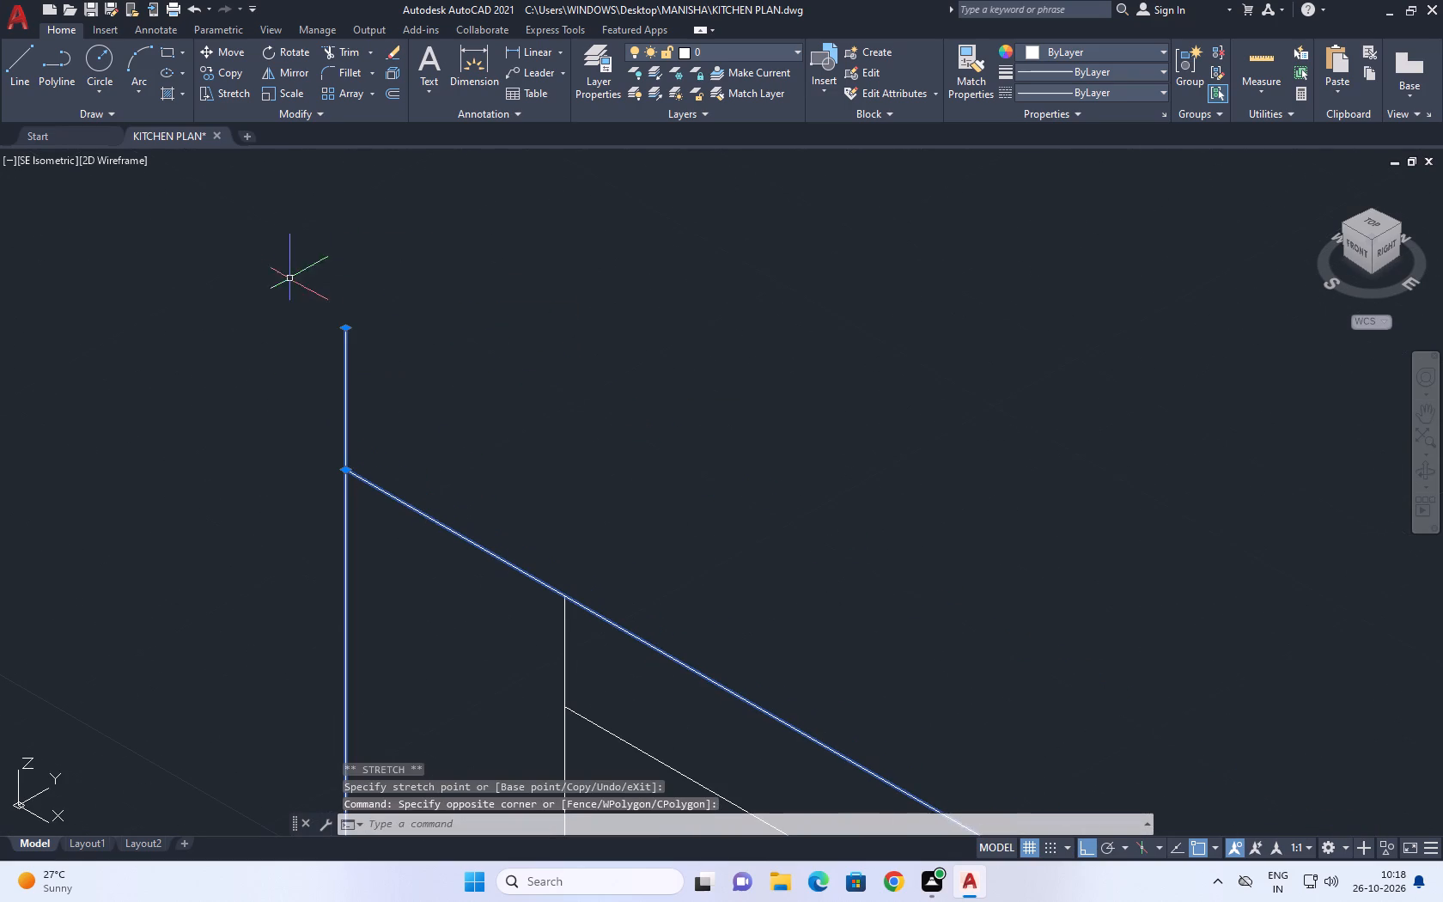
left_click(344, 326)
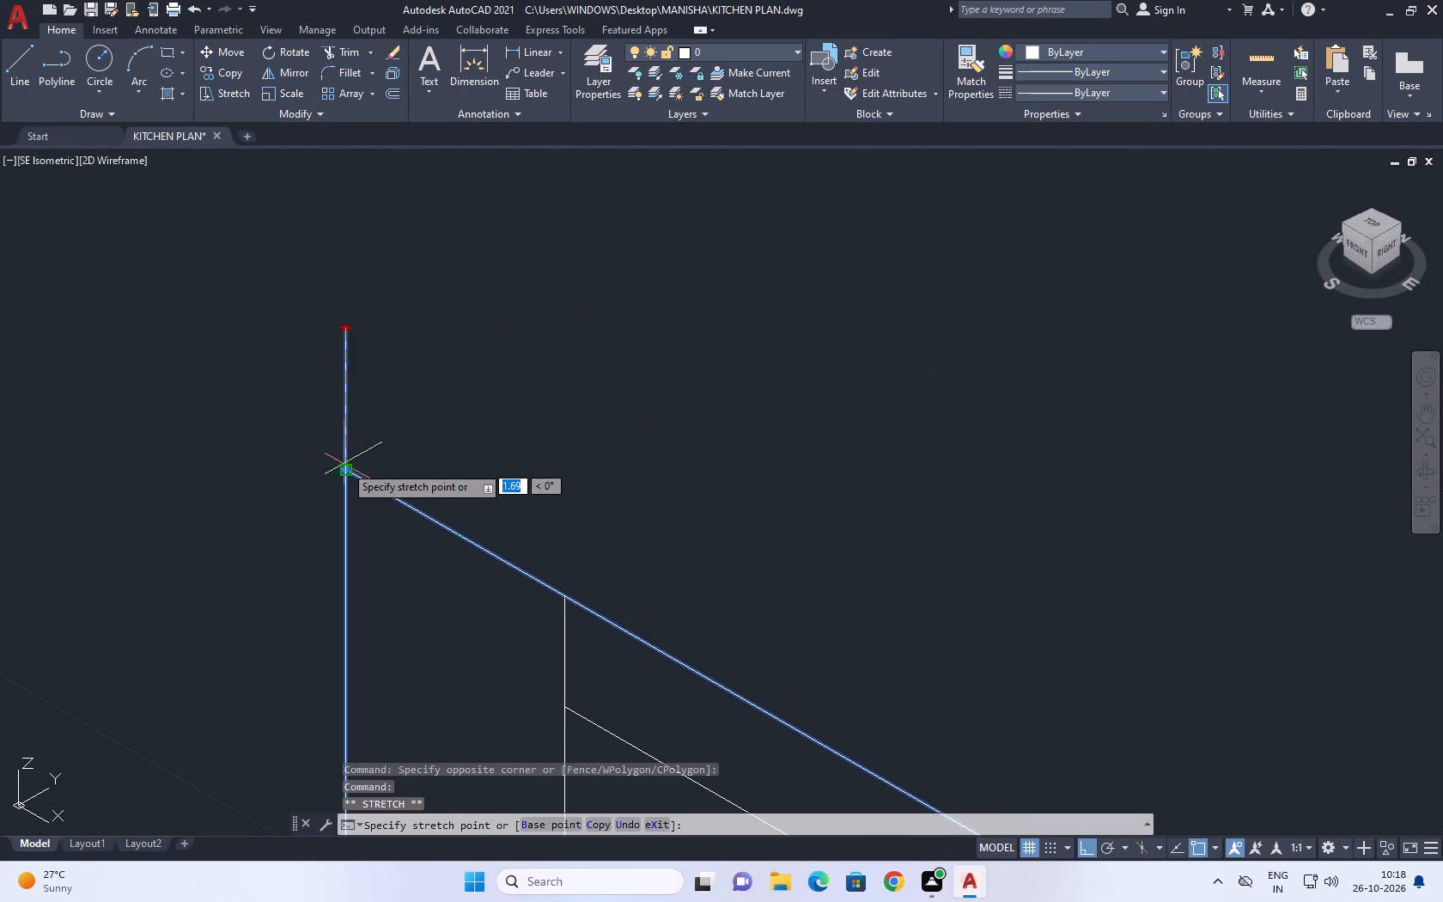
left_click(345, 466)
right_click(460, 378)
left_click_drag(542, 645, 546, 645)
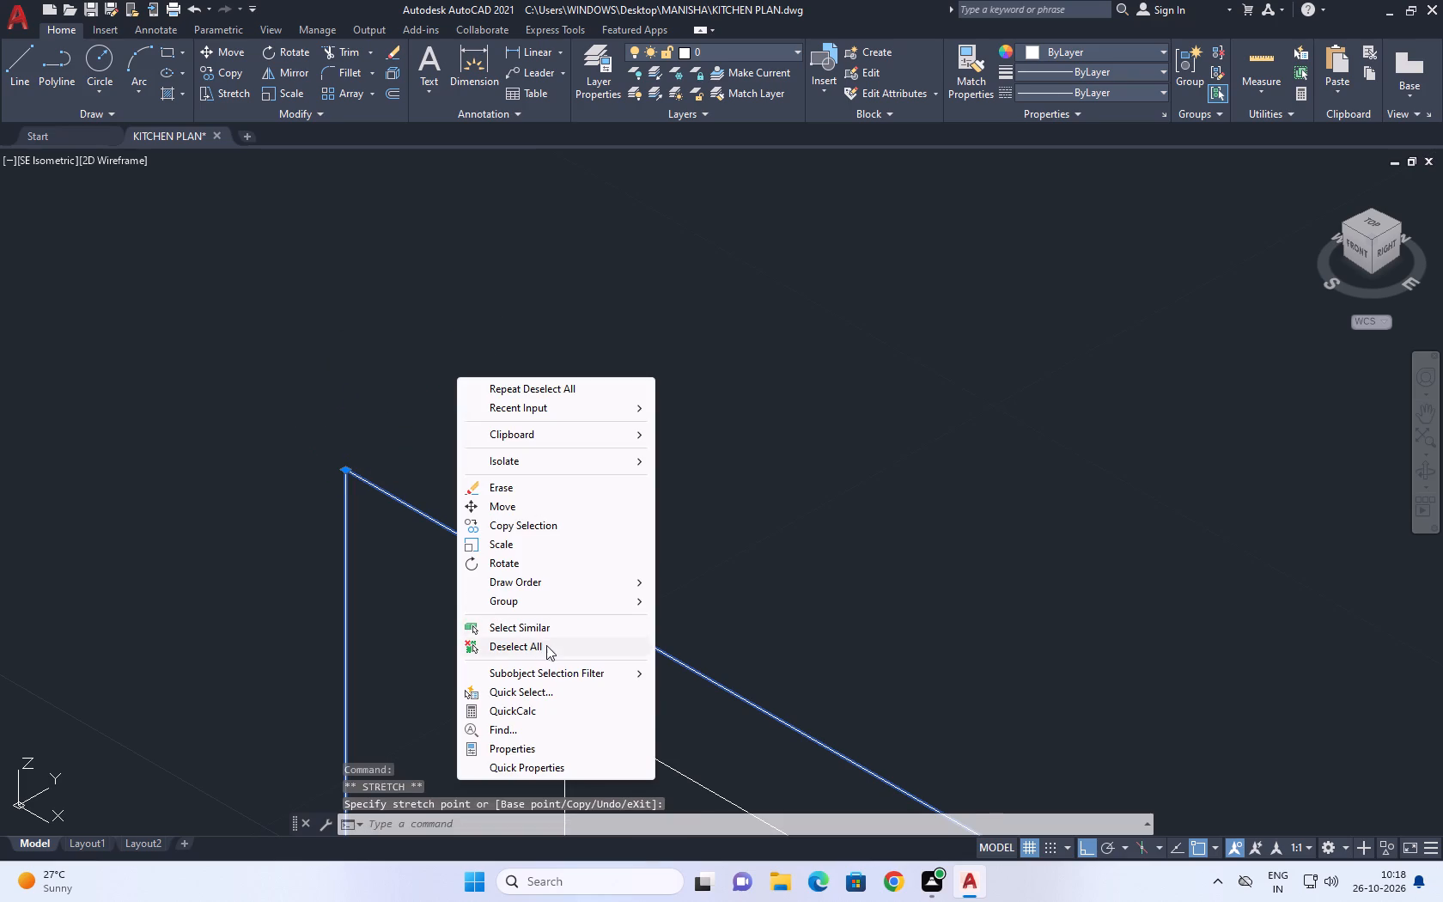
left_click_drag(546, 645, 548, 637)
scroll(557, 580, "down", 4)
middle_click_drag(806, 645, 709, 549)
right_click(628, 408)
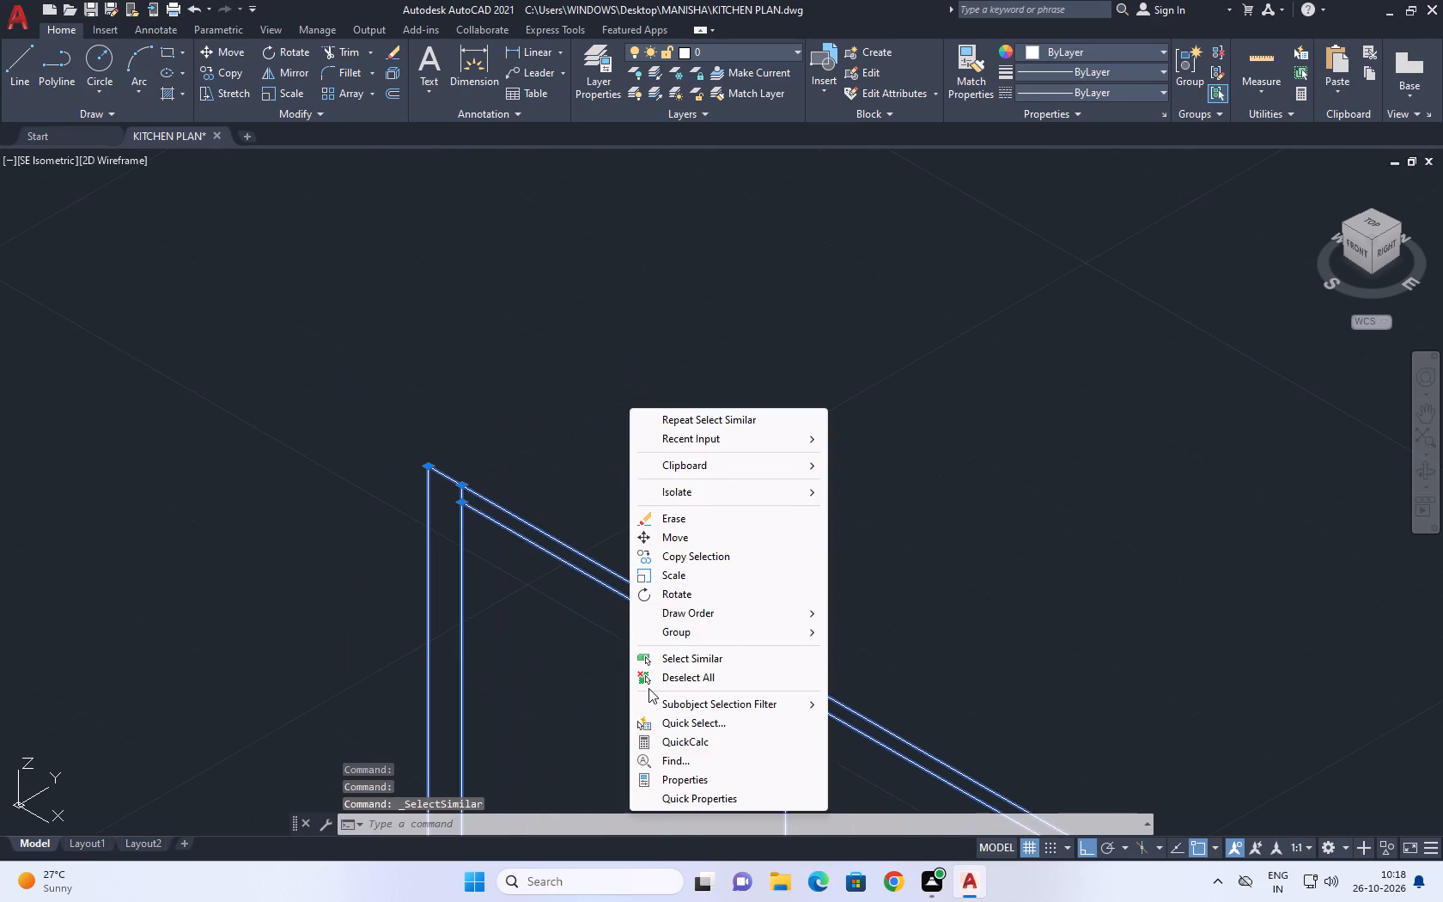
left_click(656, 683)
Move the copied cross line of the left panel slightly further down, keeping it parallel to the top edge.
scroll(712, 597, "down", 3)
middle_click_drag(934, 736, 752, 446)
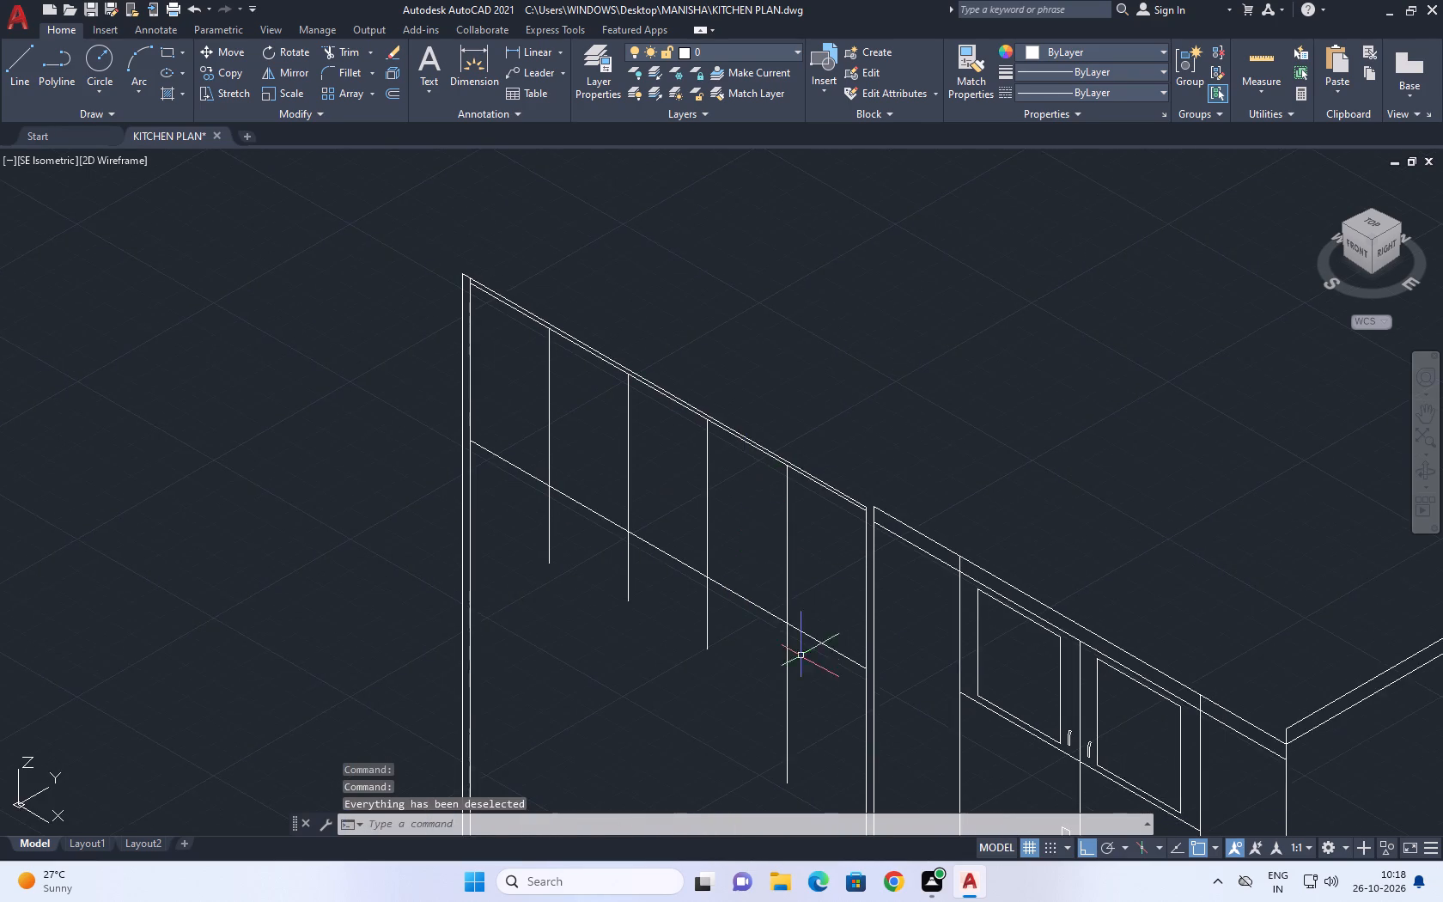
middle_click_drag(801, 655, 766, 552)
scroll(769, 558, "up", 1)
left_click(802, 533)
left_click(784, 576)
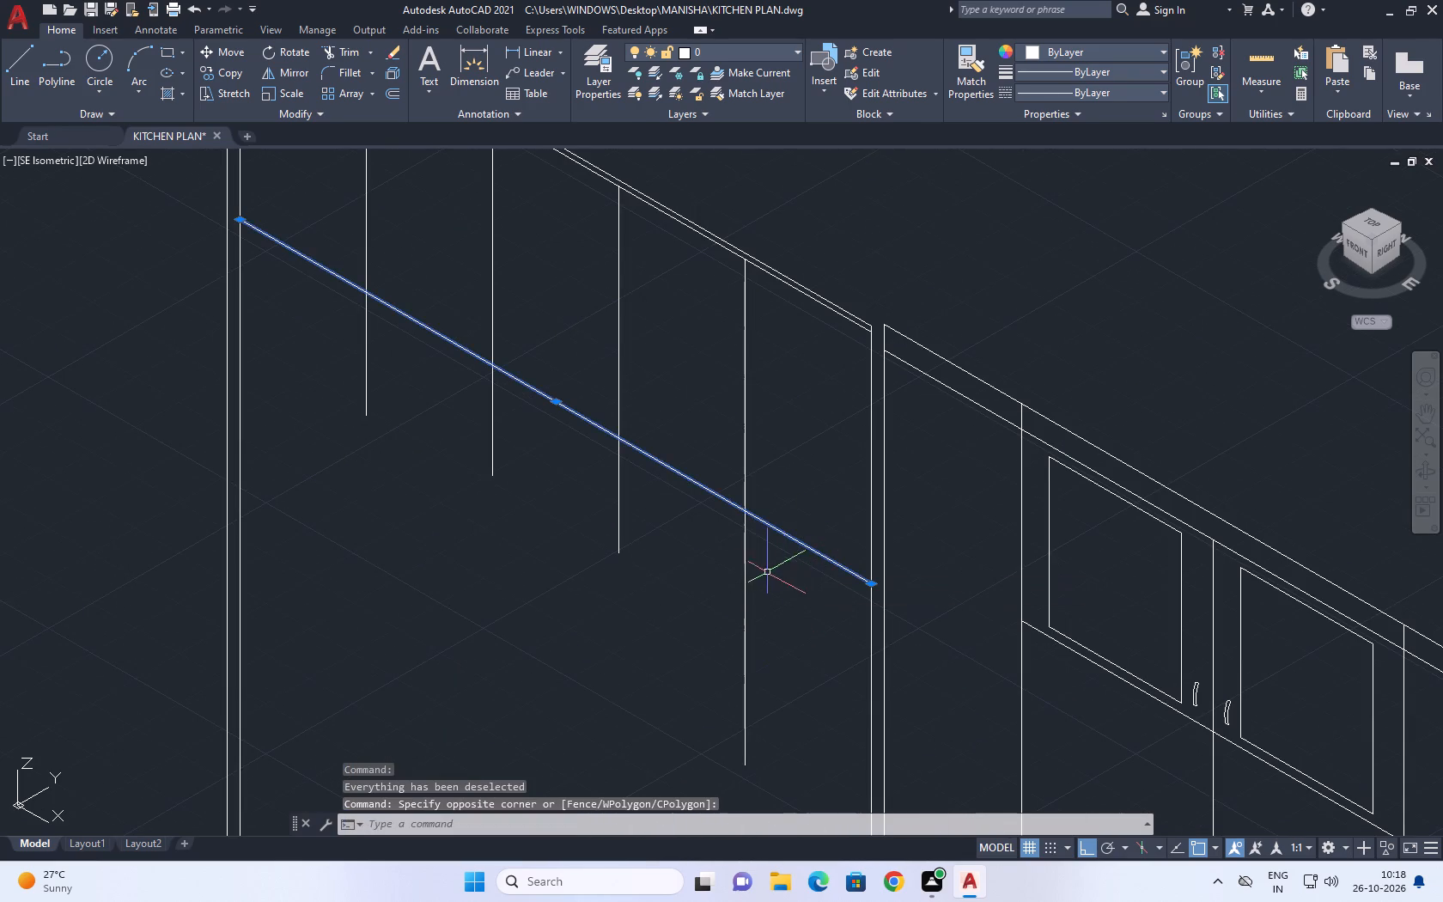
middle_click_drag(514, 406, 520, 472)
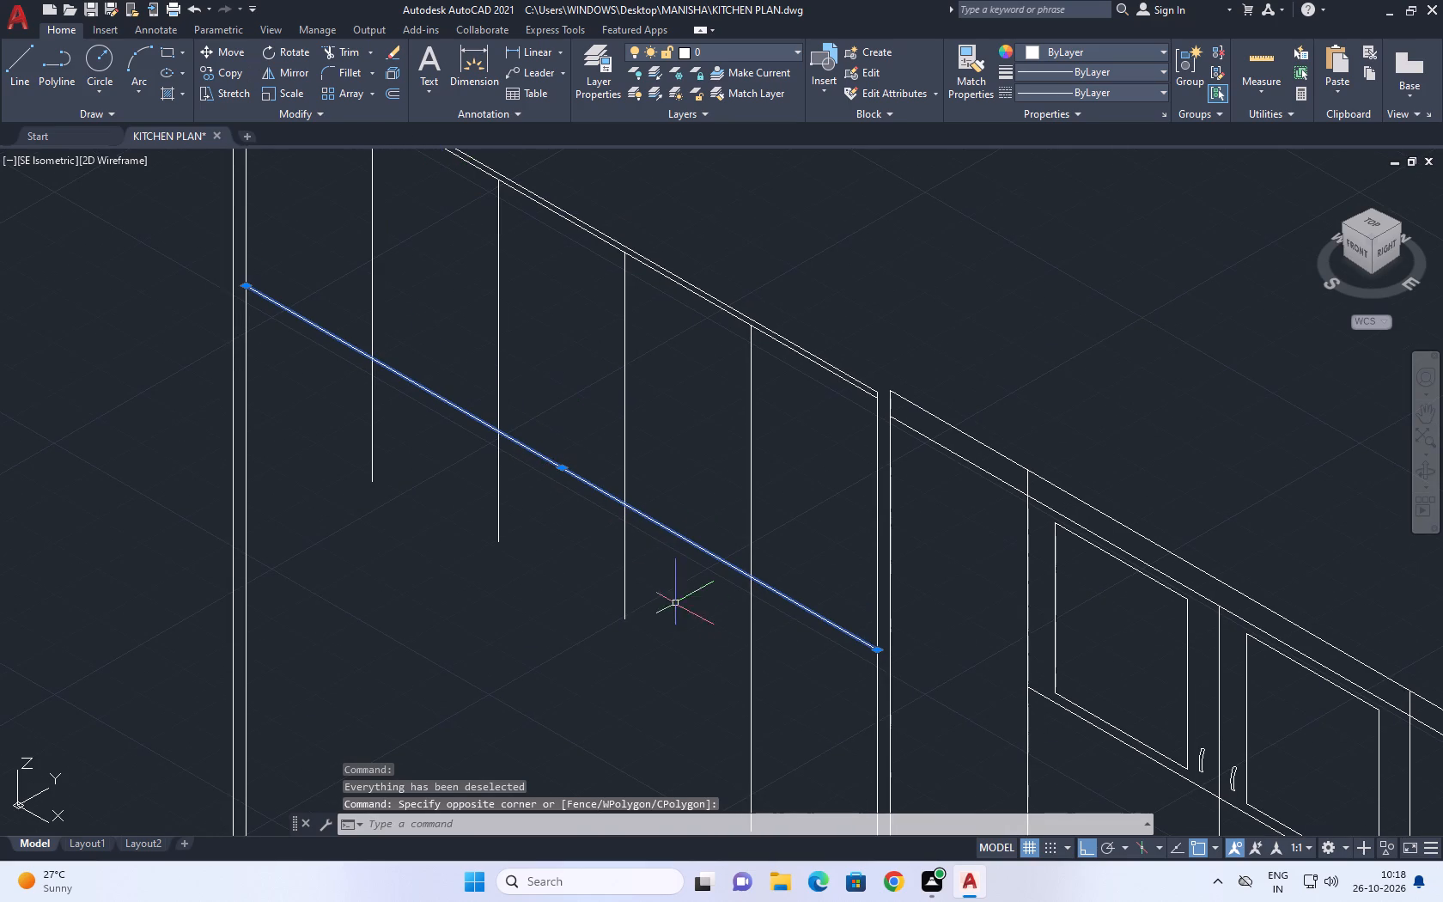
left_click(561, 469)
left_click(555, 507)
middle_click_drag(734, 386, 712, 500)
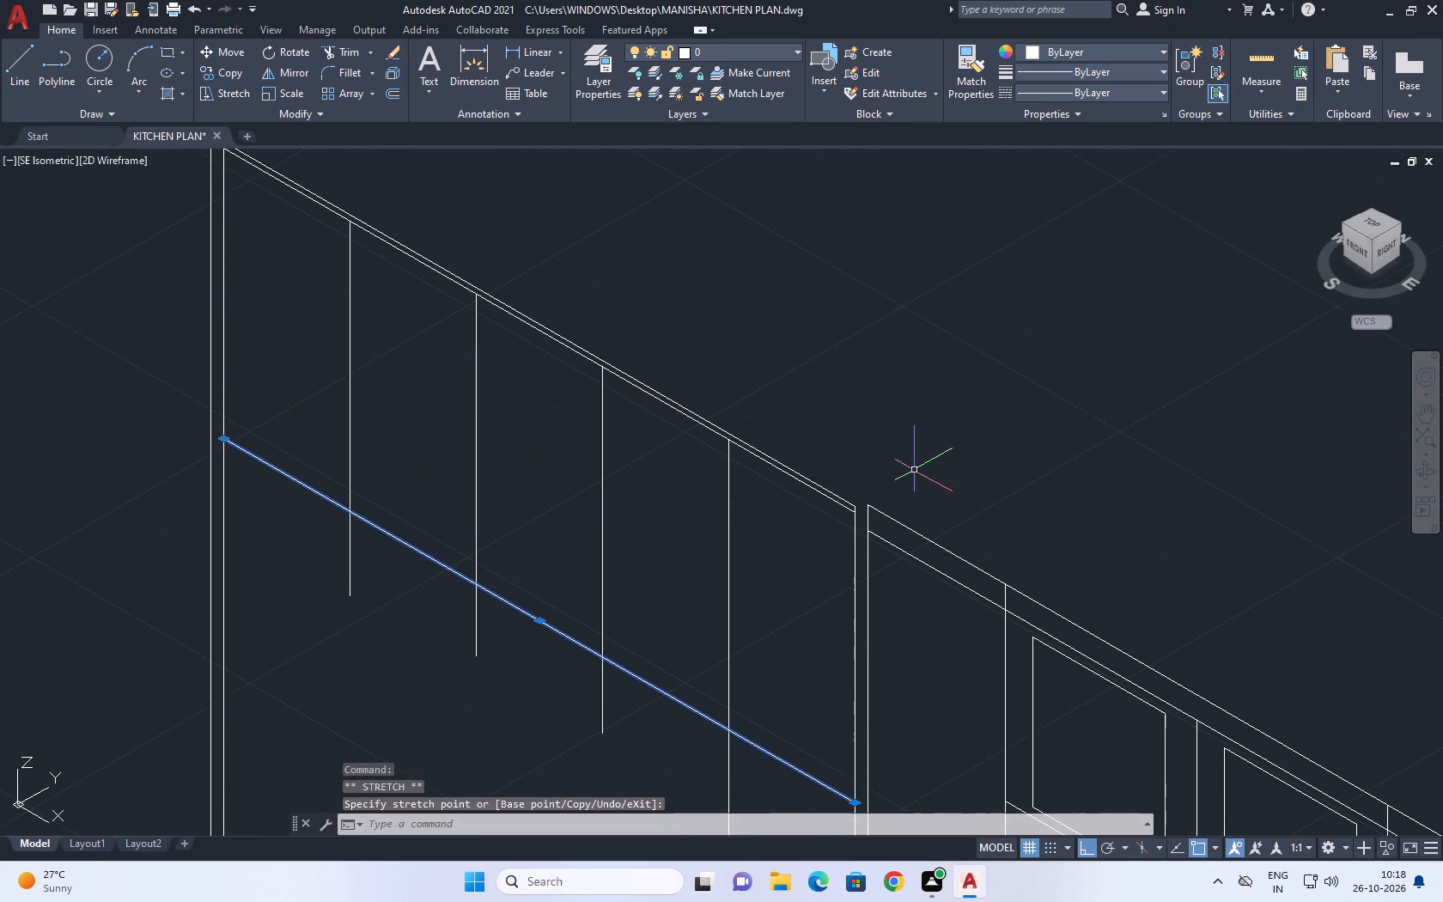
right_click_drag(933, 375, 925, 374)
left_click(985, 668)
scroll(782, 375, "down", 2)
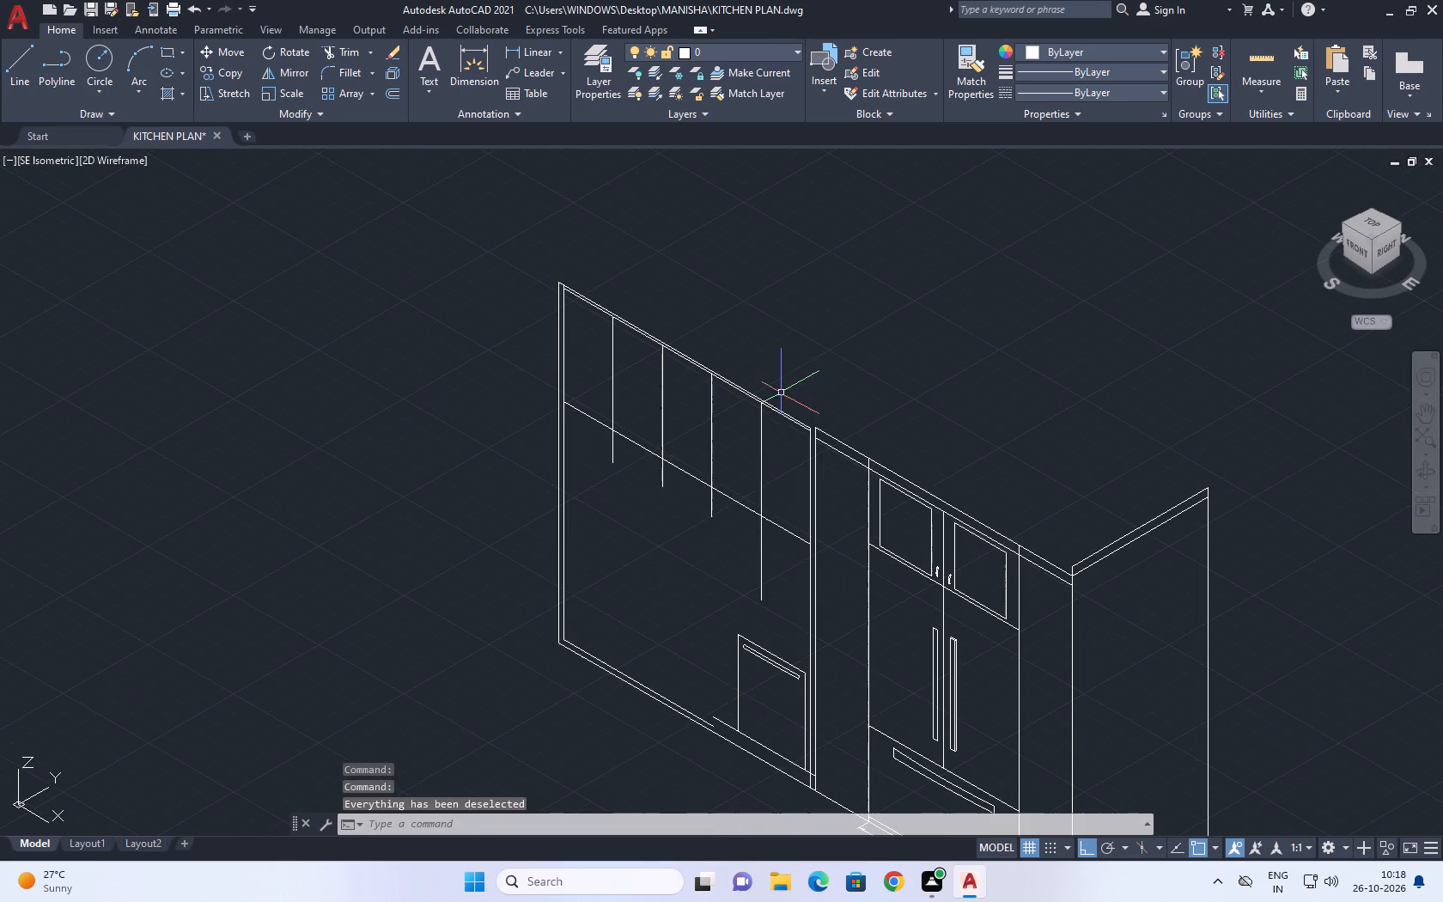
Shorten the left panel's rightmost vertical divider so its lower end meets the cross line.
scroll(743, 574, "up", 2)
left_click_drag(838, 625, 831, 607)
left_click(733, 527)
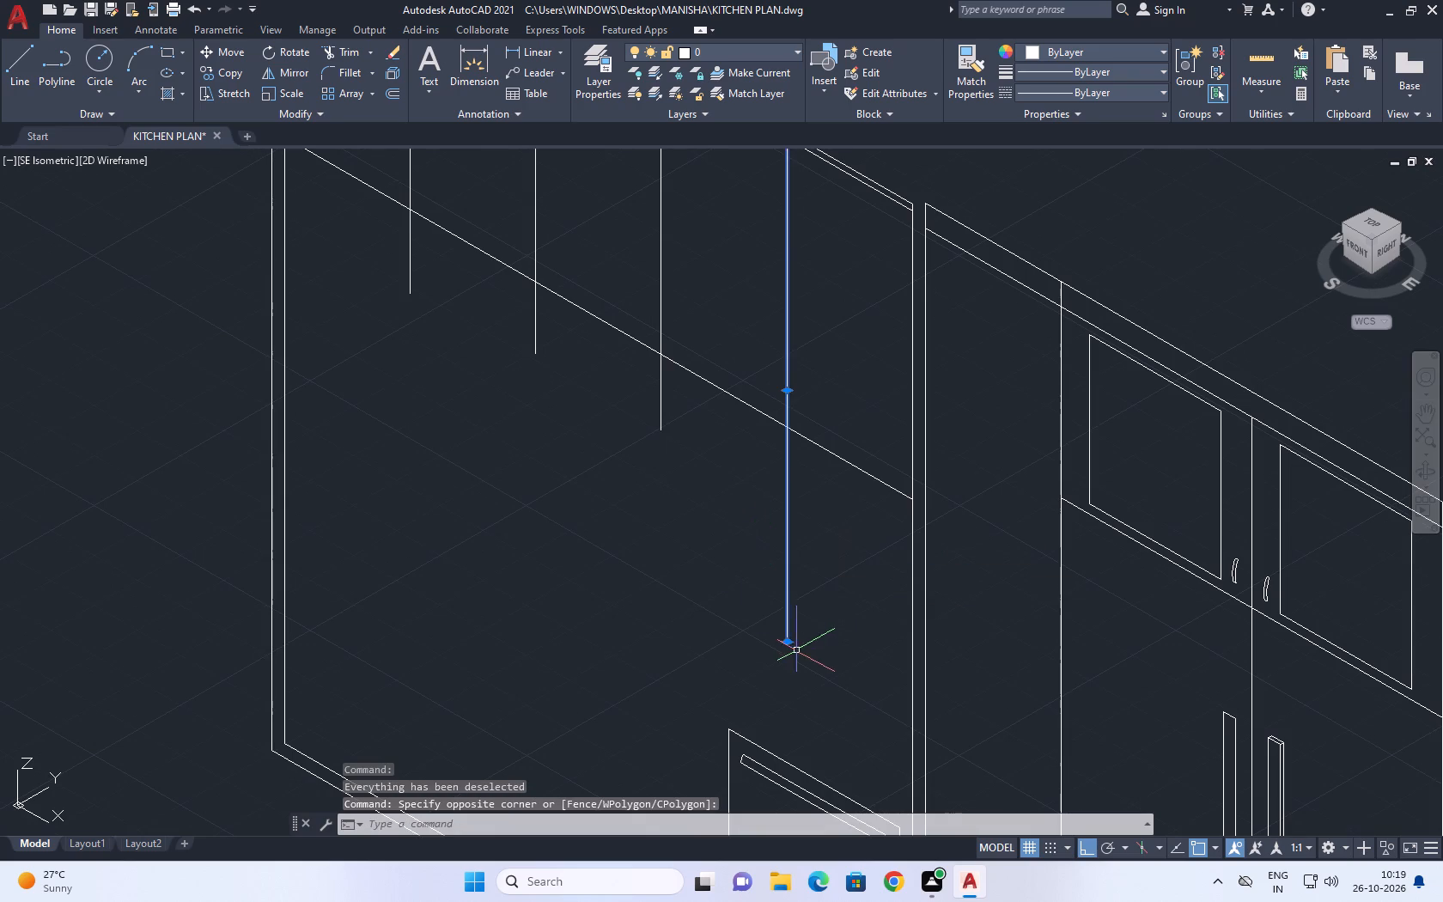
left_click(789, 645)
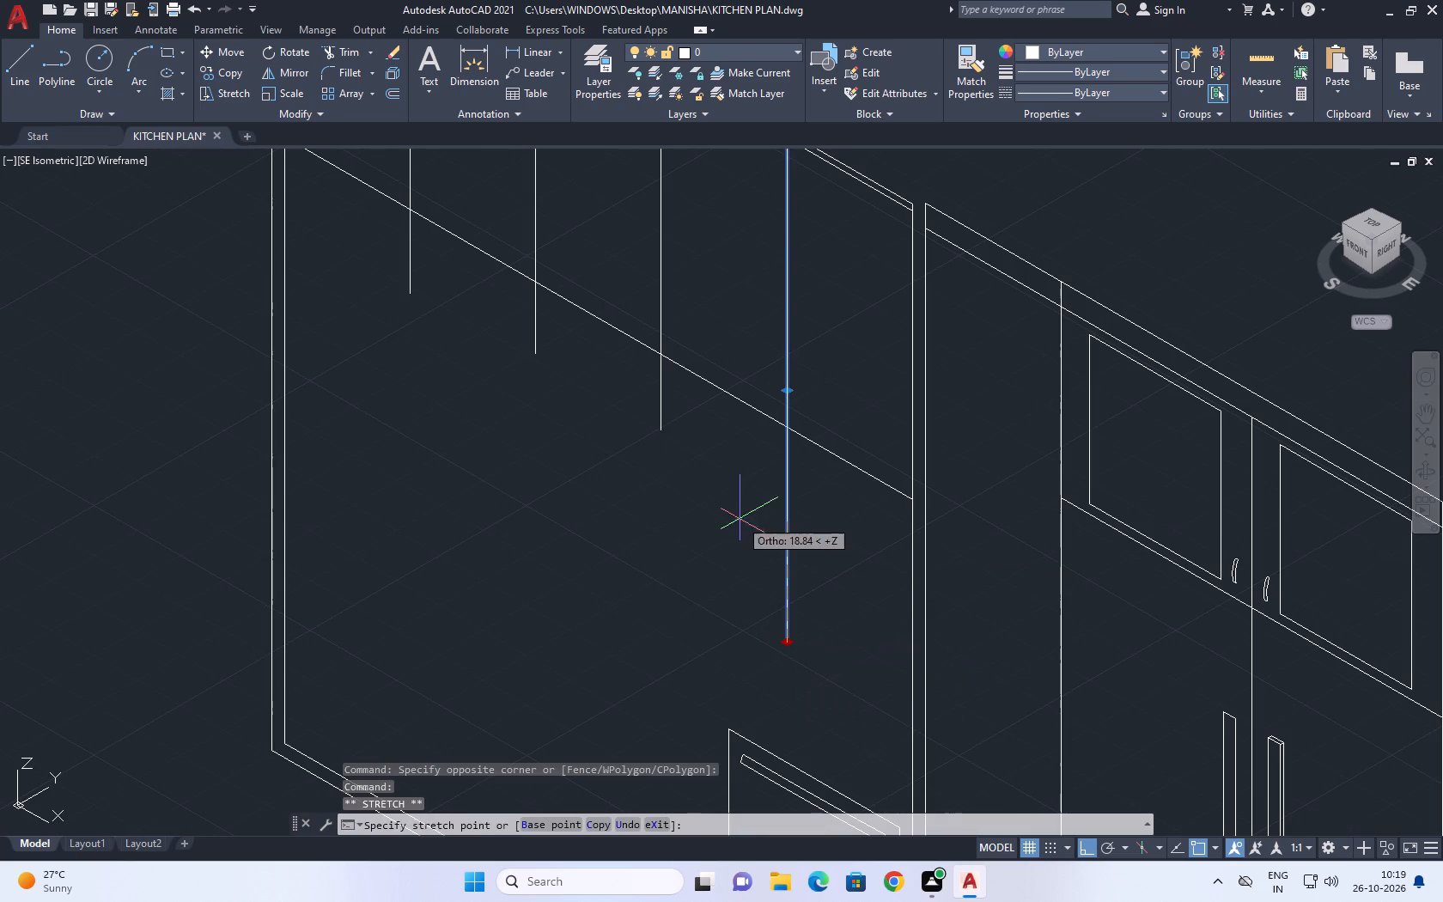
left_click(785, 429)
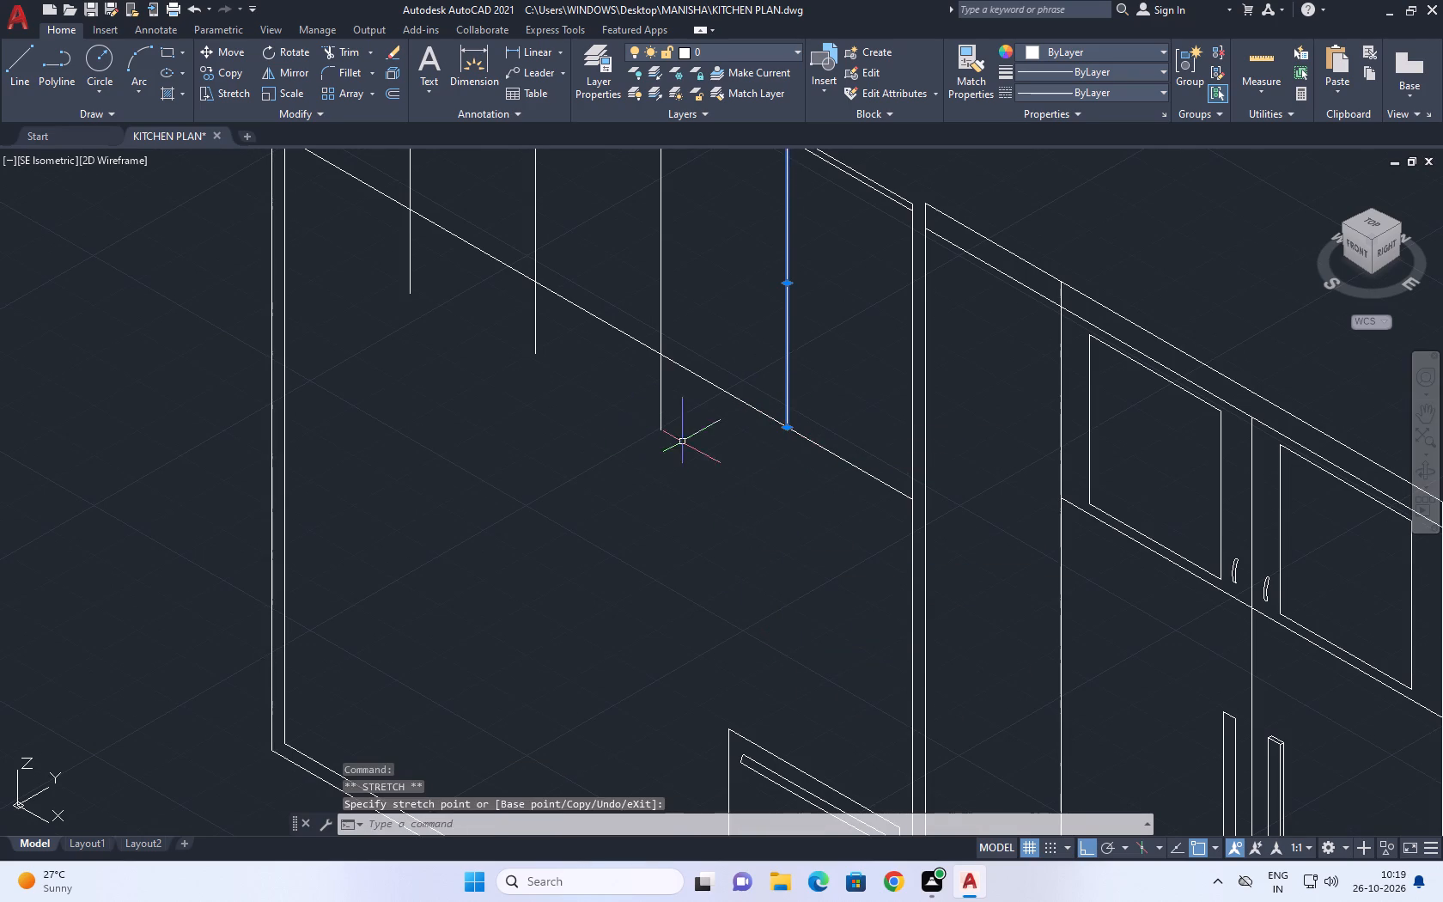
Shorten the third vertical divider from the left so its lower end meets the cross line.
left_click(683, 442)
left_click(645, 418)
left_click_drag(663, 432, 663, 421)
left_click(658, 354)
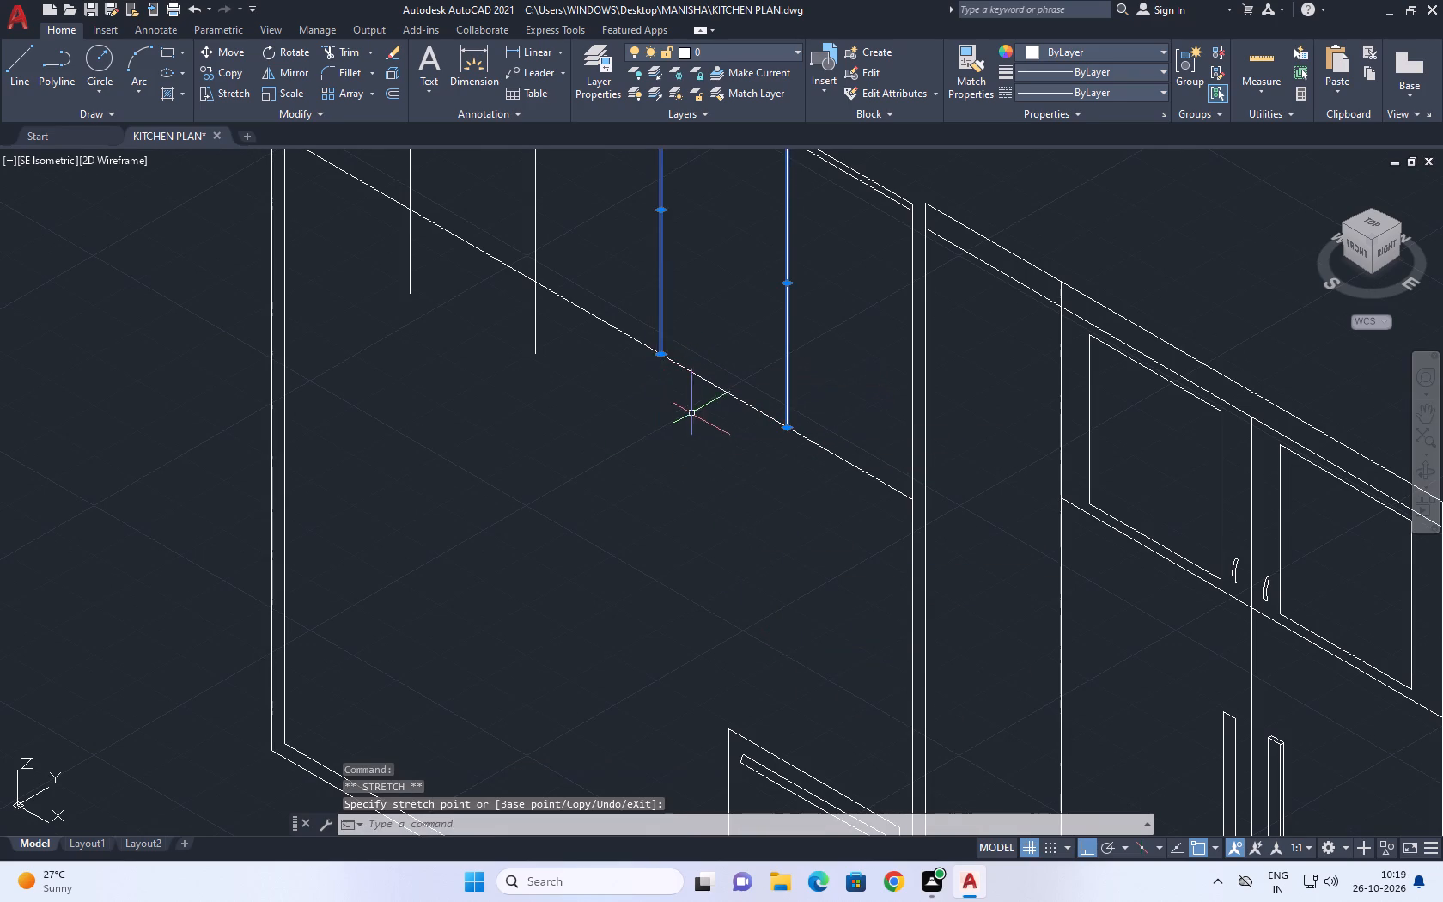
Shorten the second vertical divider from the left so its lower end meets the cross line.
middle_click_drag(701, 417, 795, 653)
scroll(636, 600, "up", 2)
left_click_drag(665, 611, 615, 541)
left_click_drag(550, 466, 559, 478)
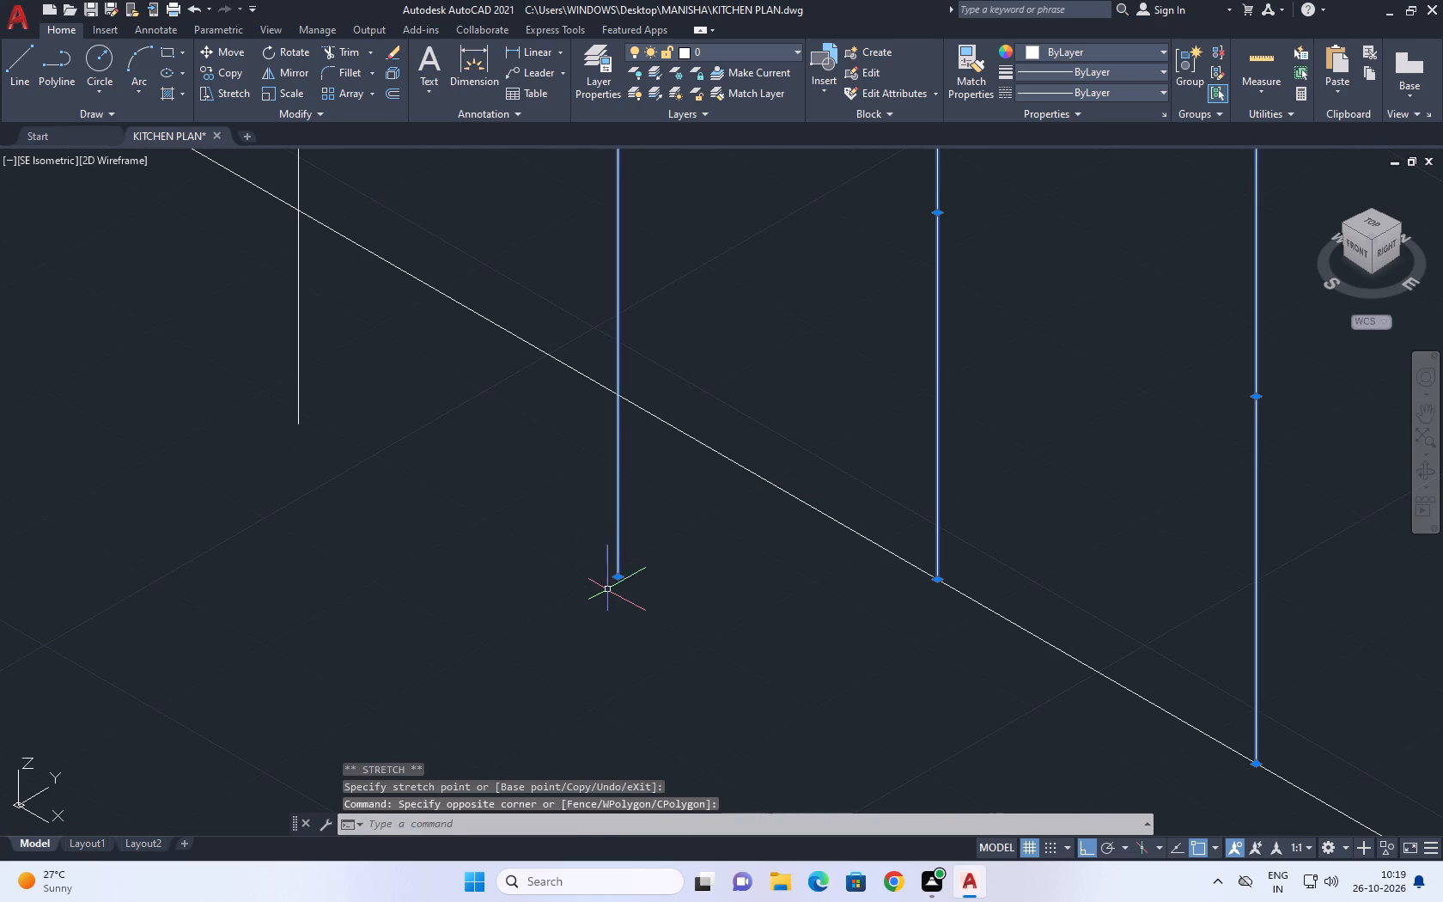
left_click(621, 578)
left_click(620, 398)
Shorten the leftmost vertical divider so its lower end meets the cross line, and clear the selection.
scroll(667, 574, "down", 1)
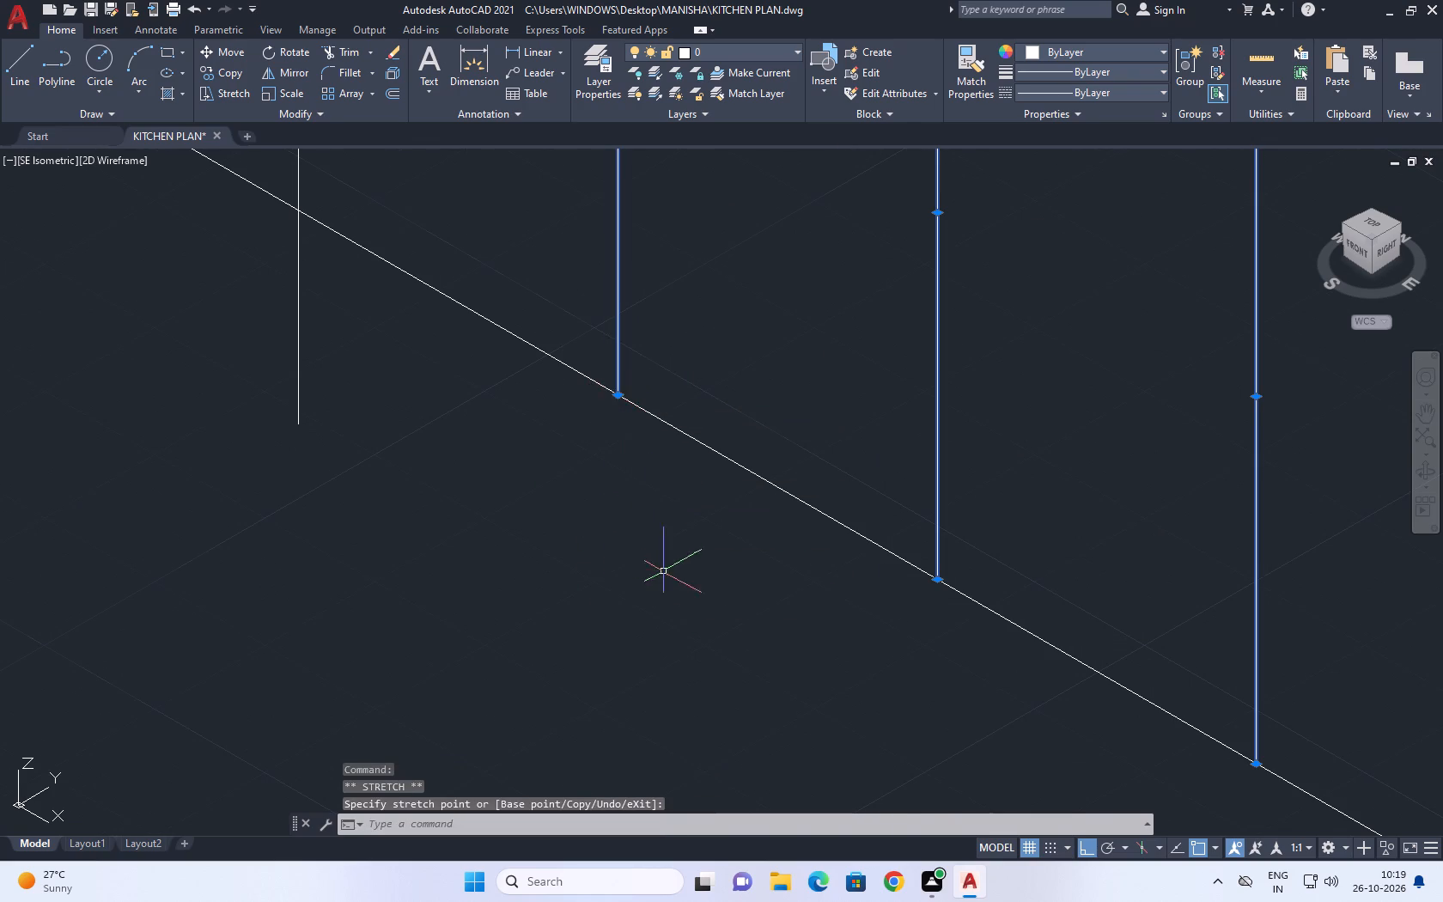
scroll(665, 573, "down", 3)
scroll(622, 531, "up", 4)
left_click_drag(586, 580, 553, 570)
left_click(448, 518)
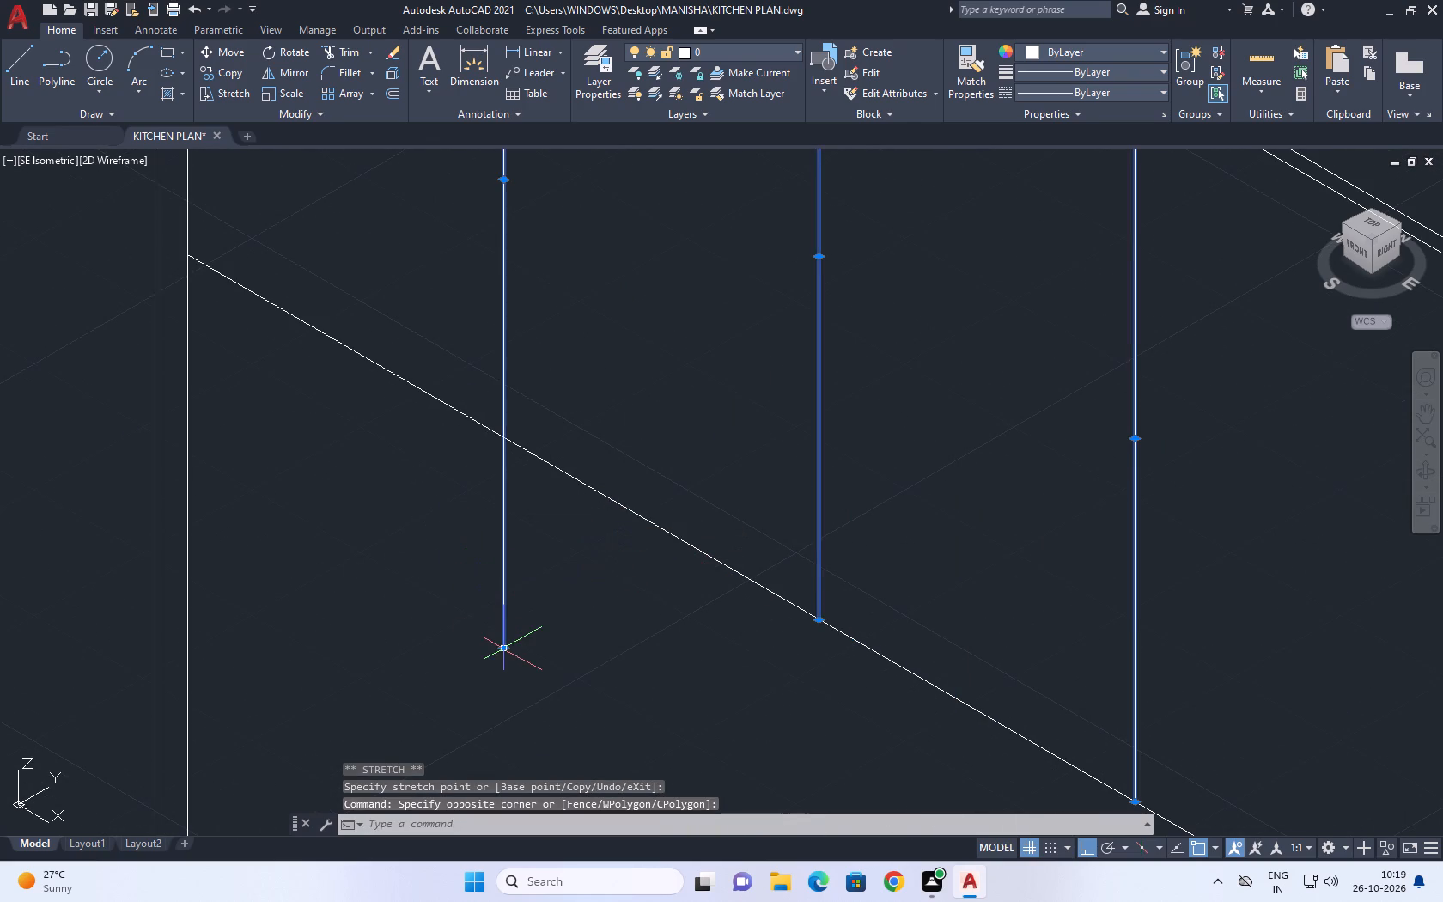
left_click(502, 653)
left_click(502, 436)
right_click(584, 416)
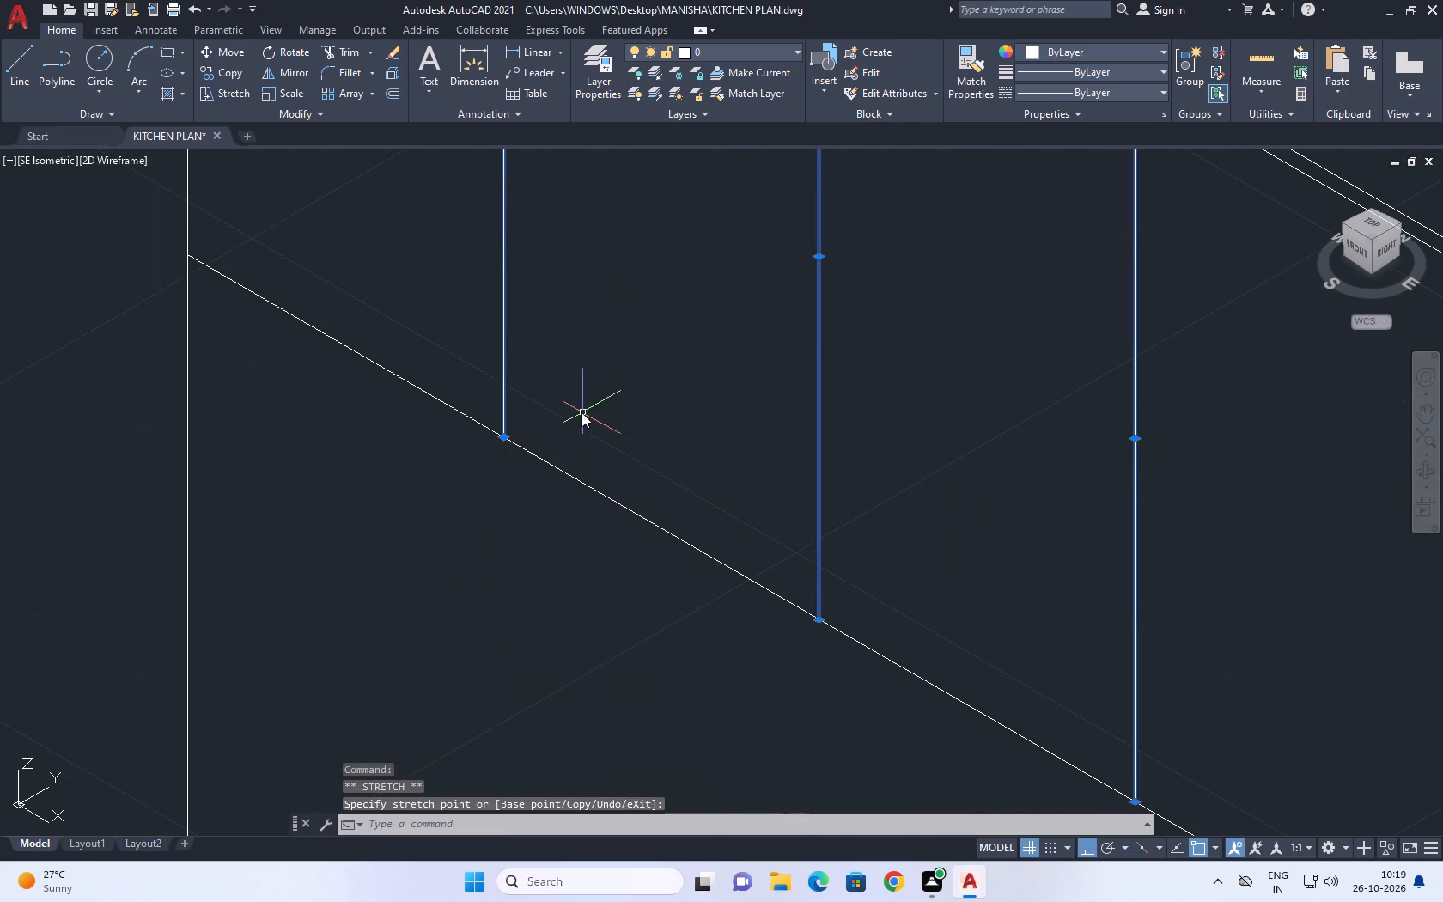
left_click(669, 682)
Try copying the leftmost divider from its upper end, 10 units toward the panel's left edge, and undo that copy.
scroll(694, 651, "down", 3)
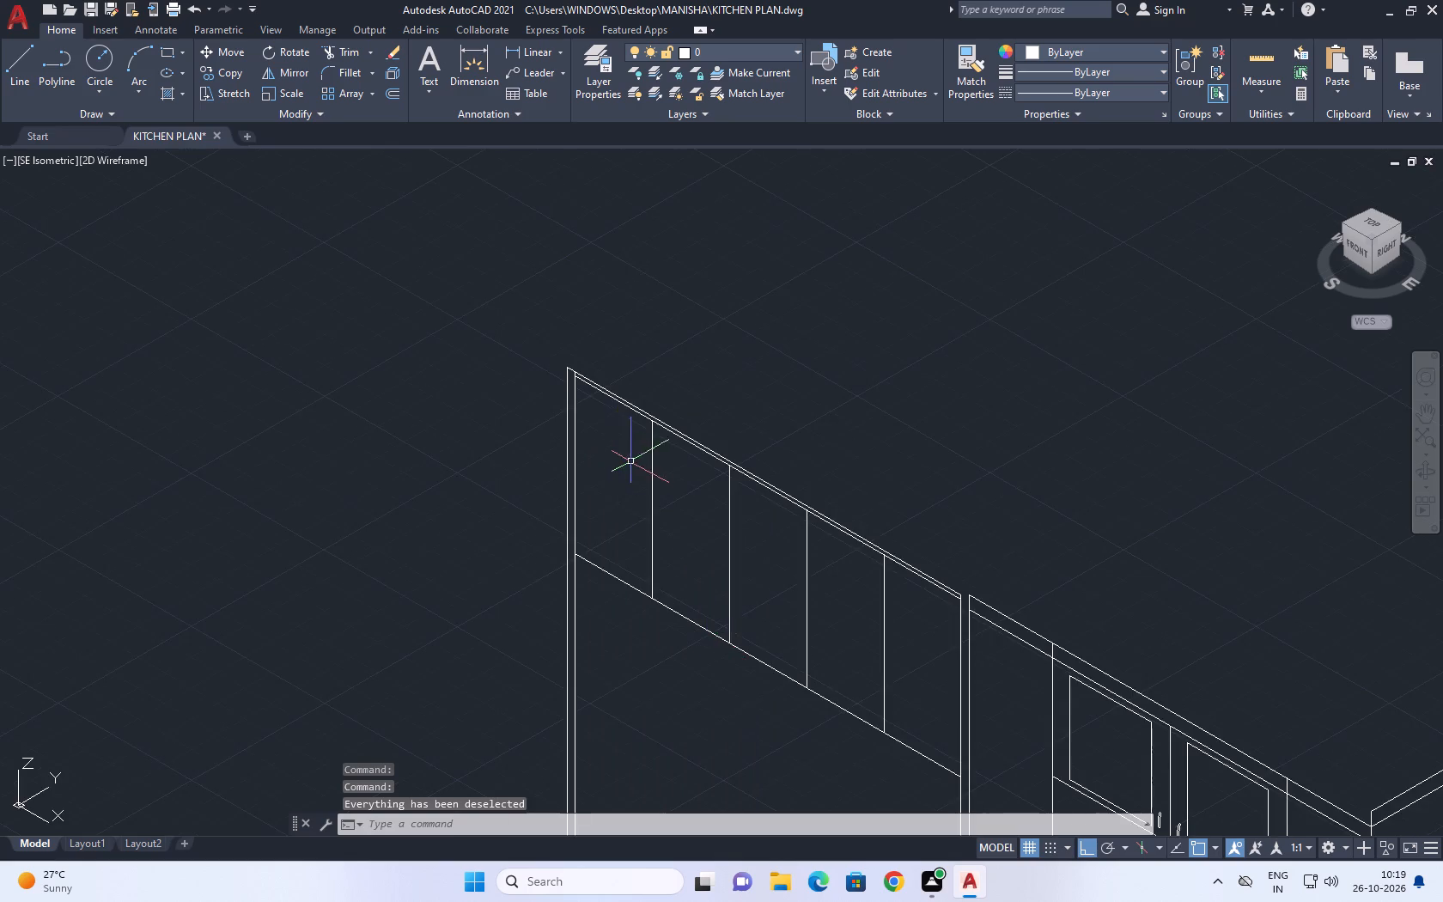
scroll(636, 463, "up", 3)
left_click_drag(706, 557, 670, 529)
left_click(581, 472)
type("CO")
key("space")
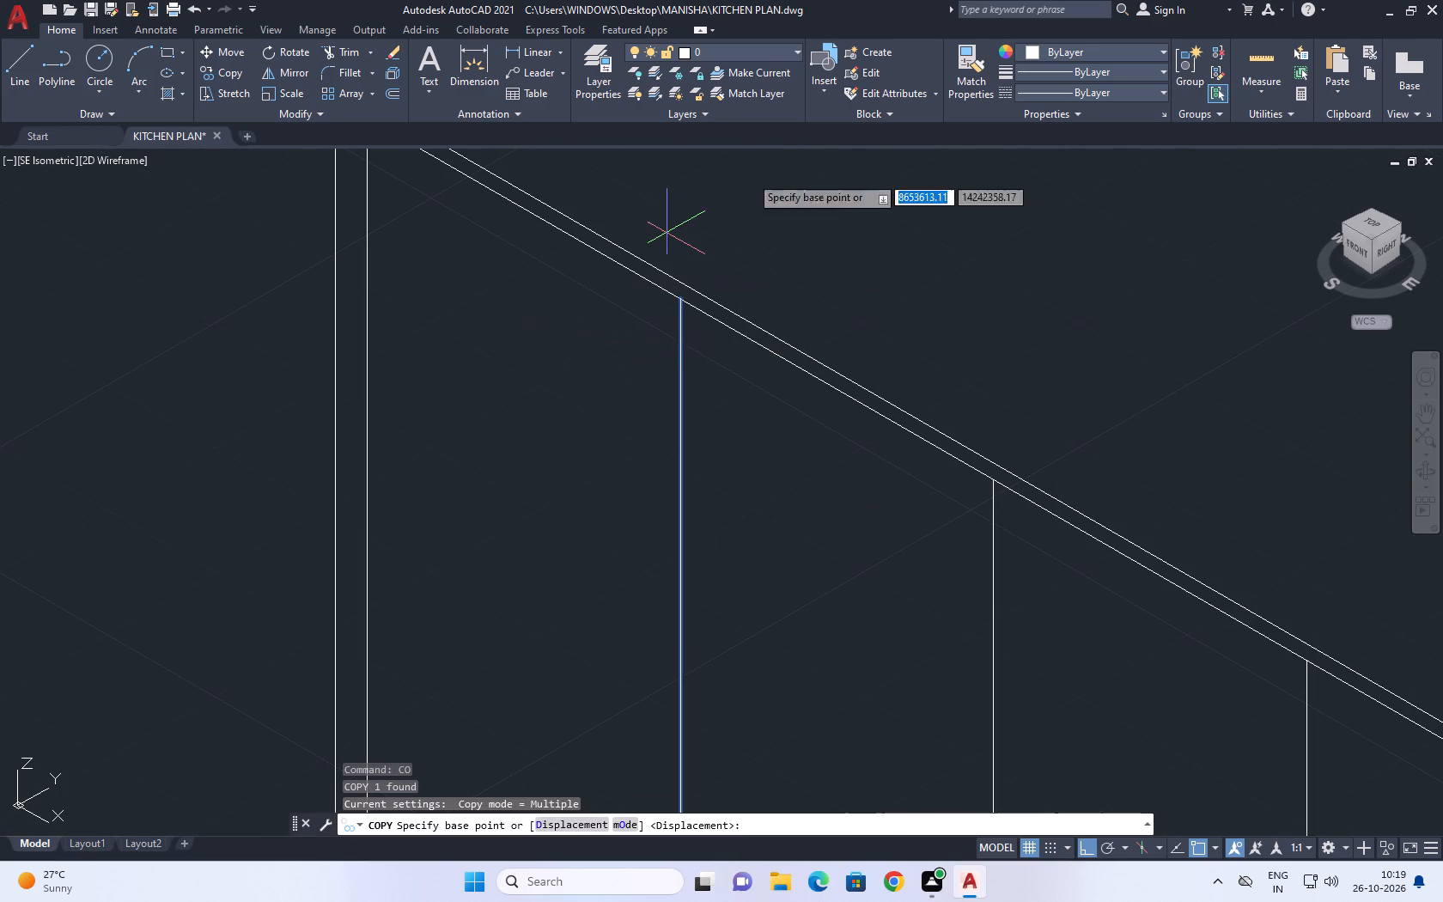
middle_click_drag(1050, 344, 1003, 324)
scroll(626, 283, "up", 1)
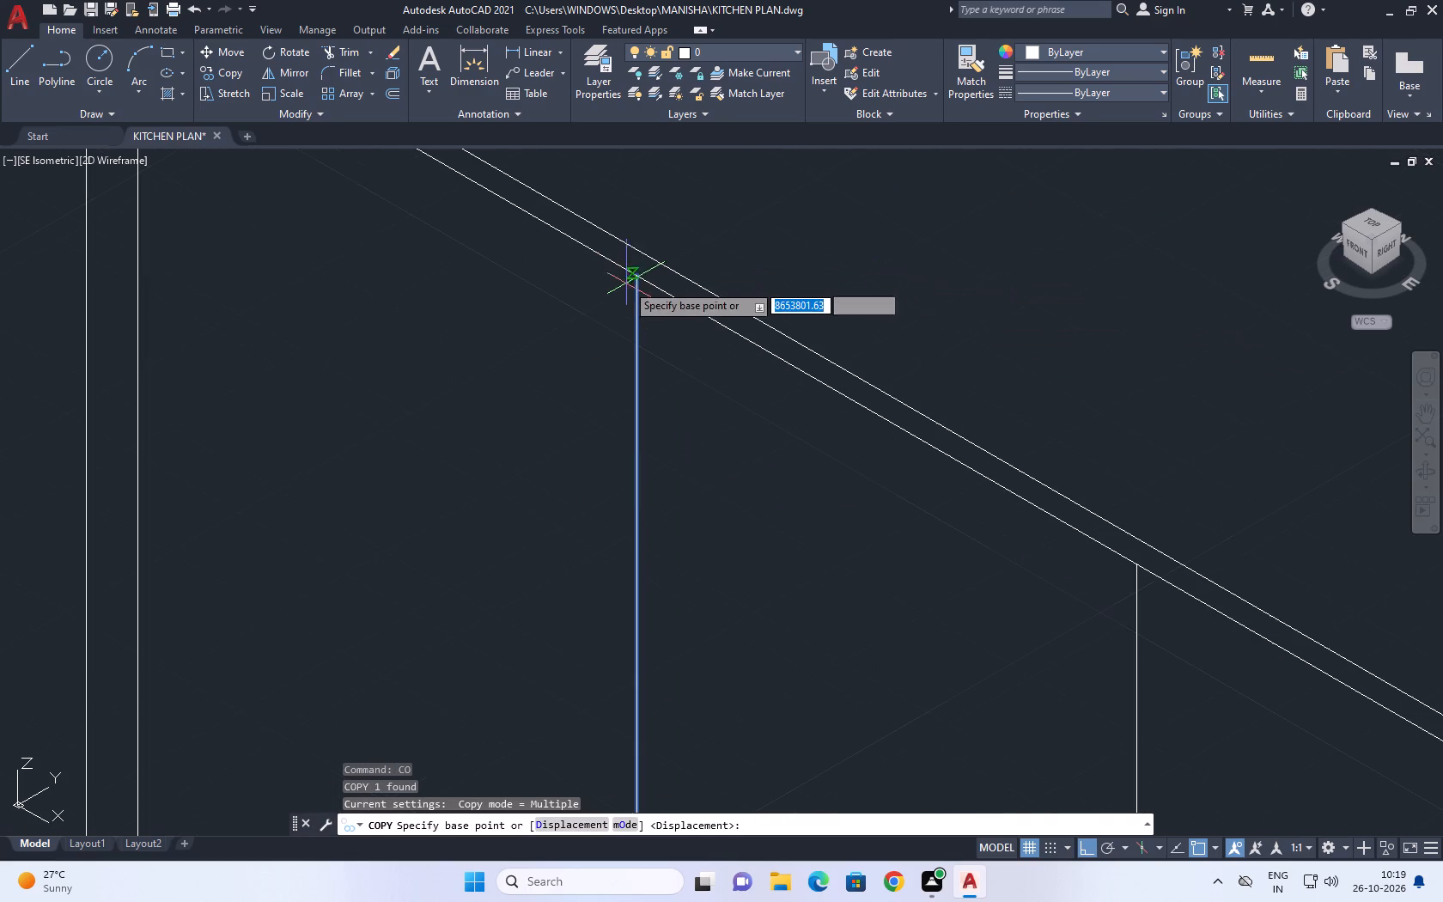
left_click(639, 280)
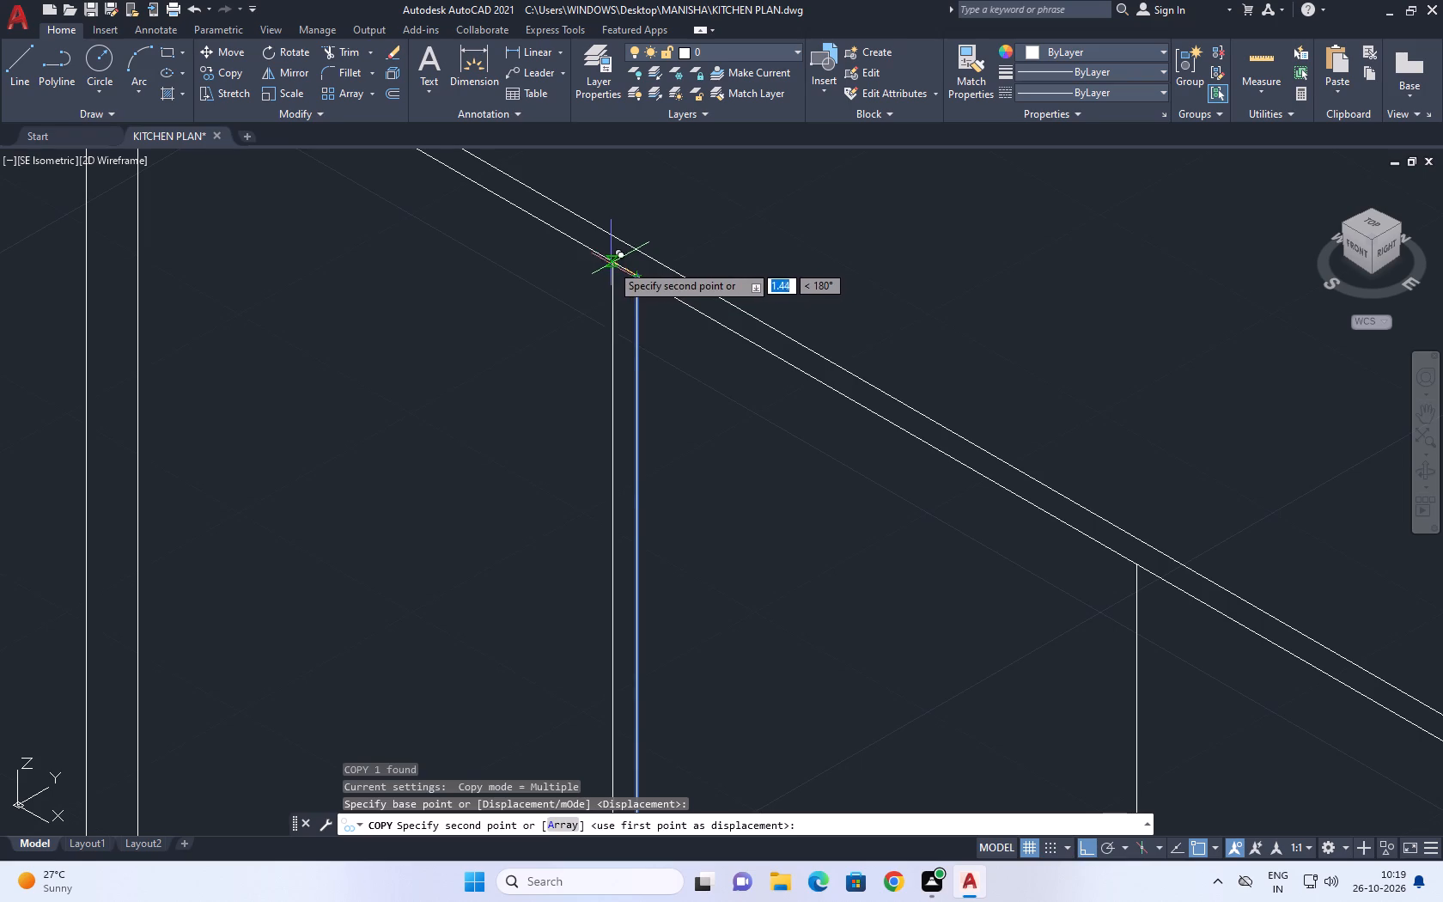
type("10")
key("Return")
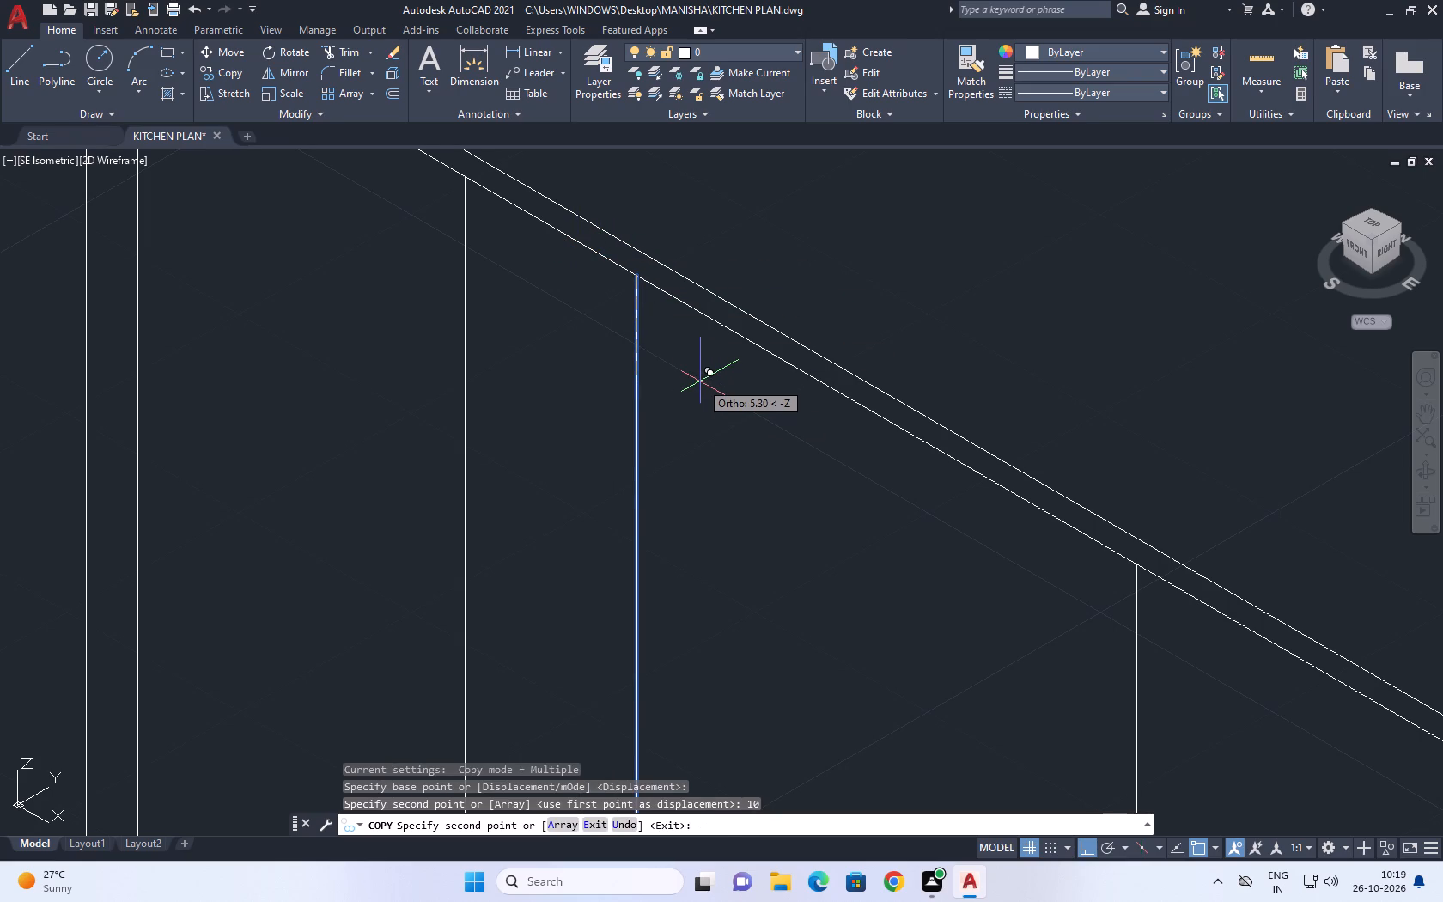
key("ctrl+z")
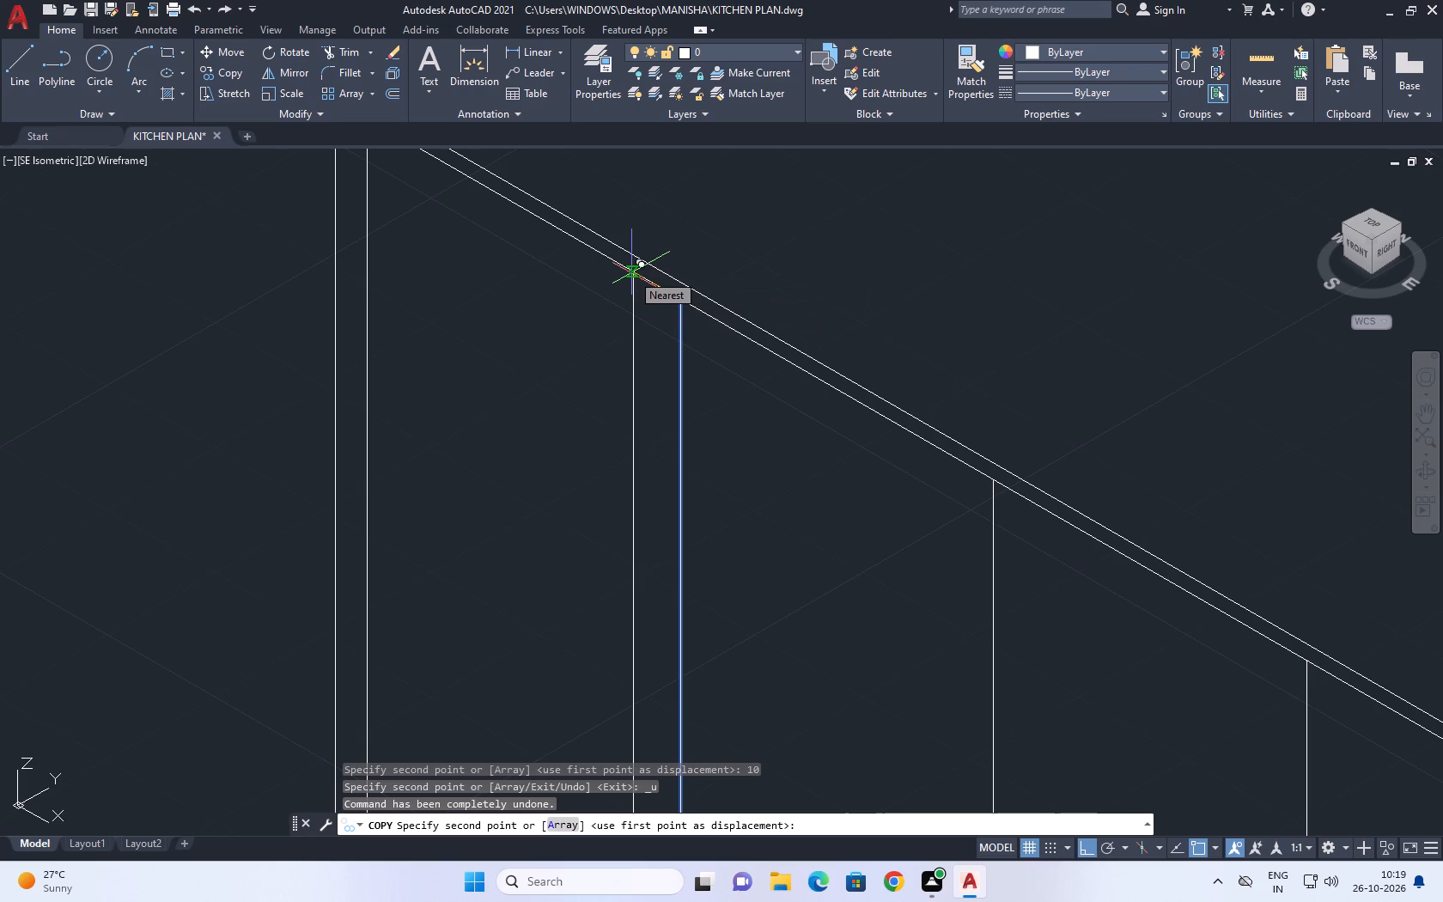
Place the leftmost divider's copy 1 unit toward the panel's left edge and end the Copy command.
key("1")
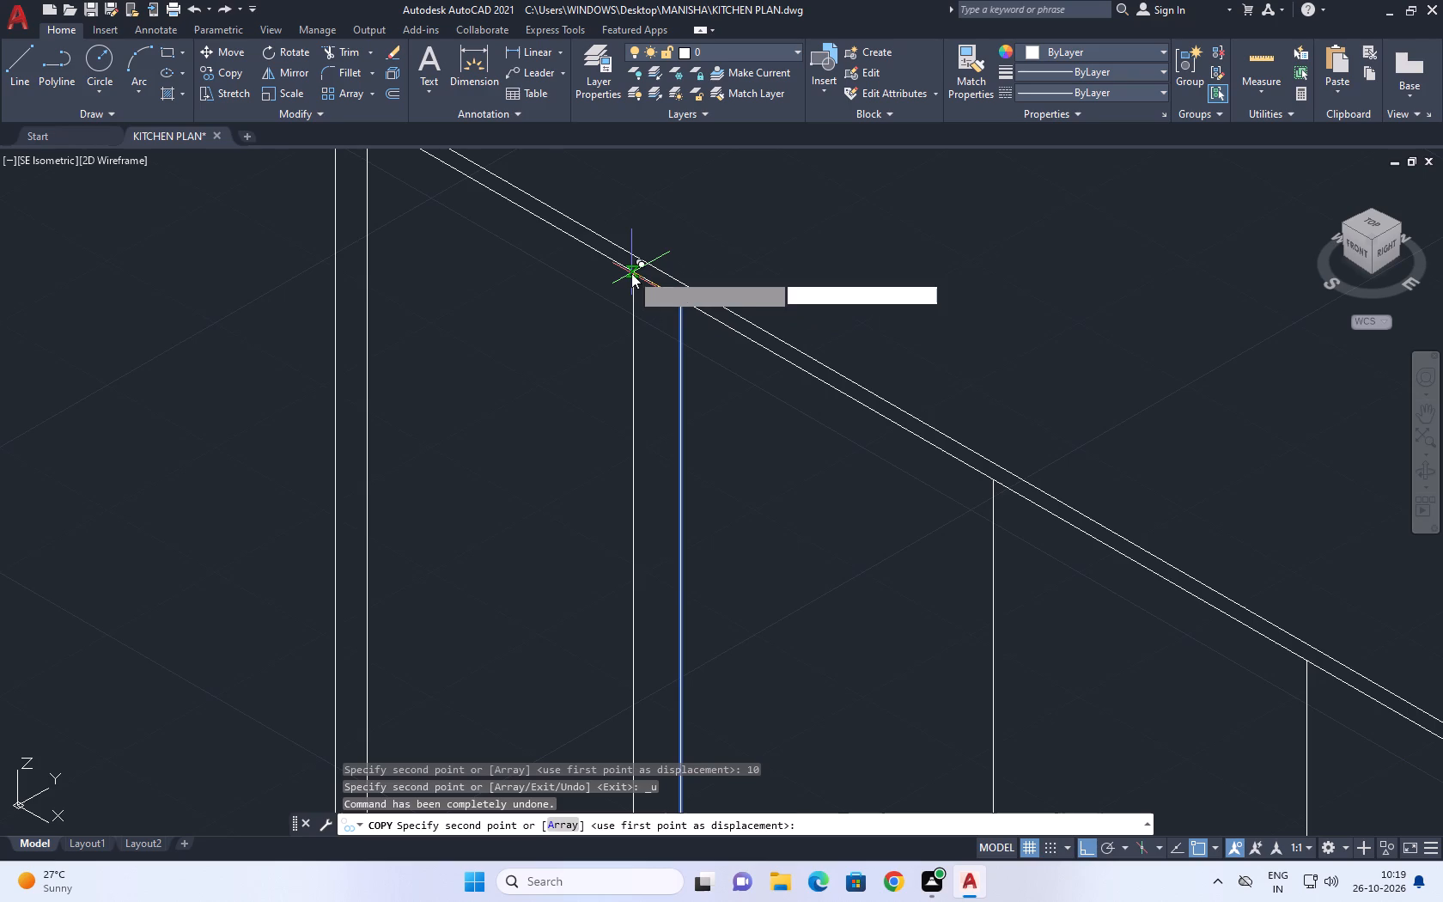
key("Return")
scroll(636, 269, "up", 1)
scroll(764, 384, "down", 2)
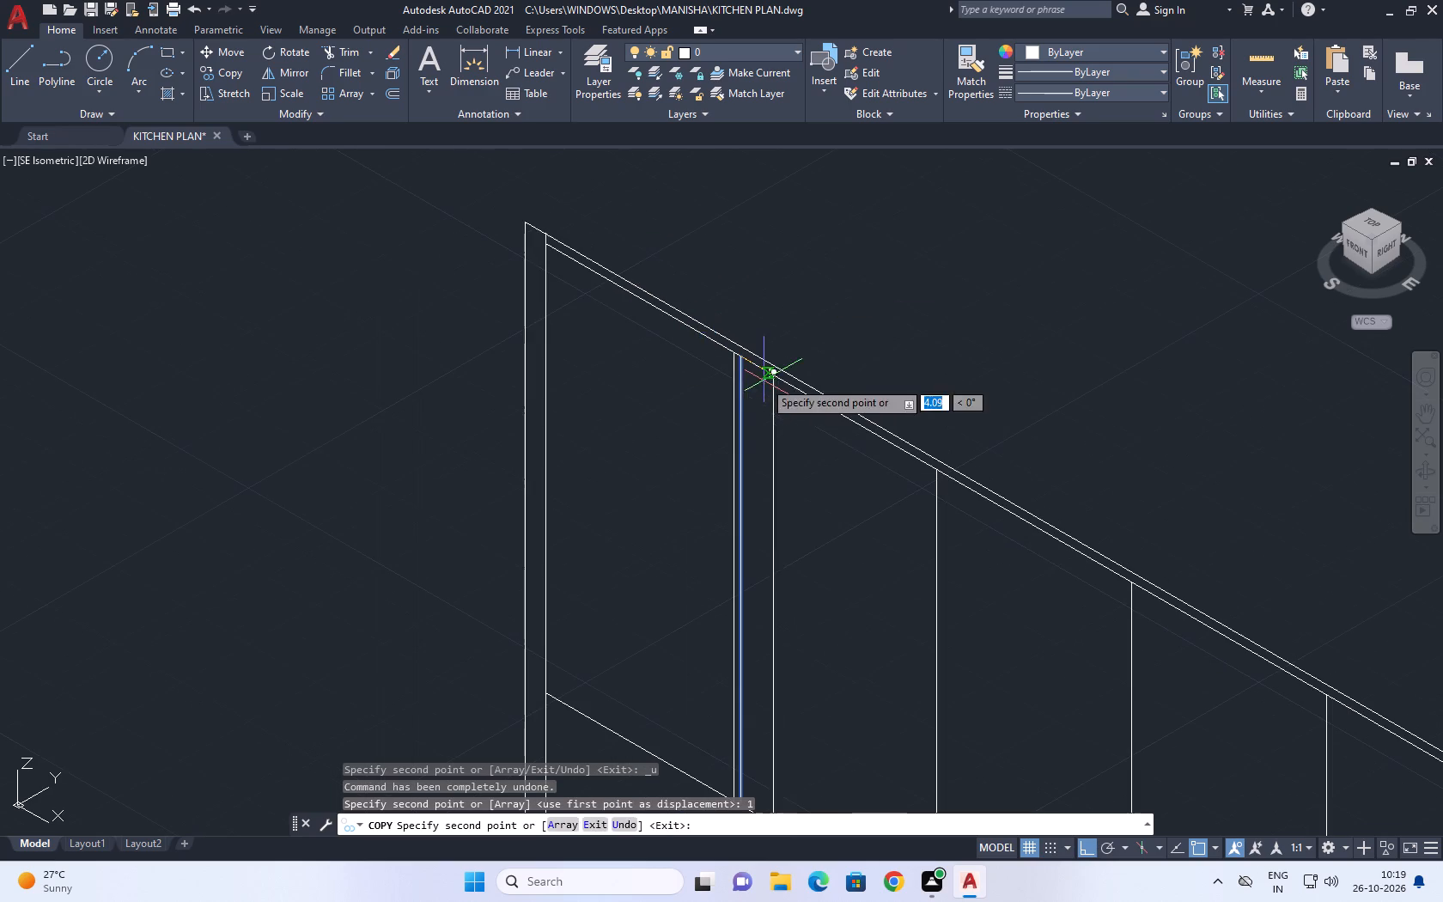
key("space")
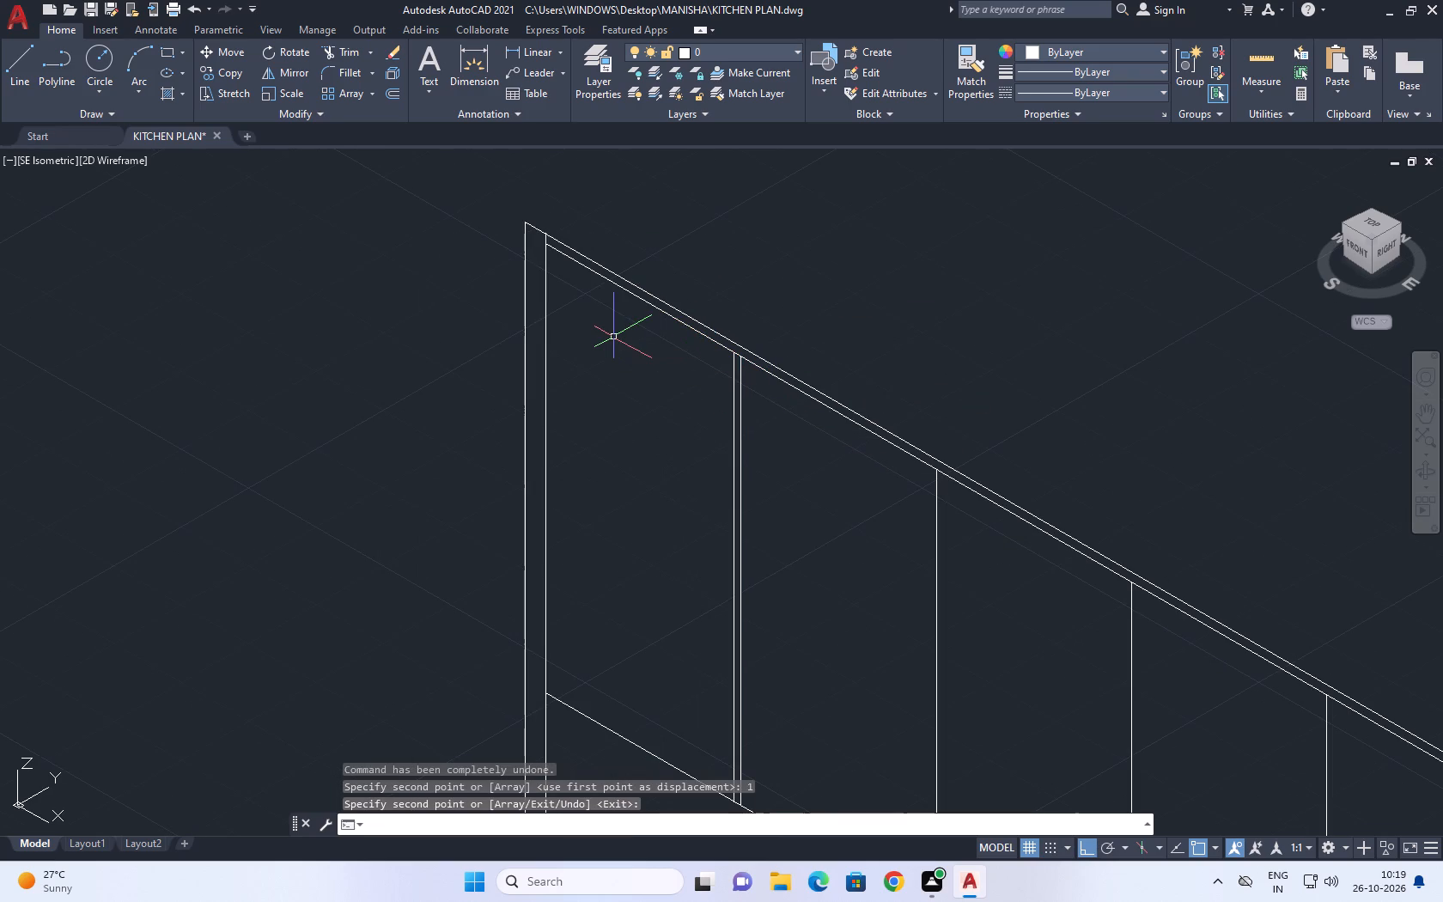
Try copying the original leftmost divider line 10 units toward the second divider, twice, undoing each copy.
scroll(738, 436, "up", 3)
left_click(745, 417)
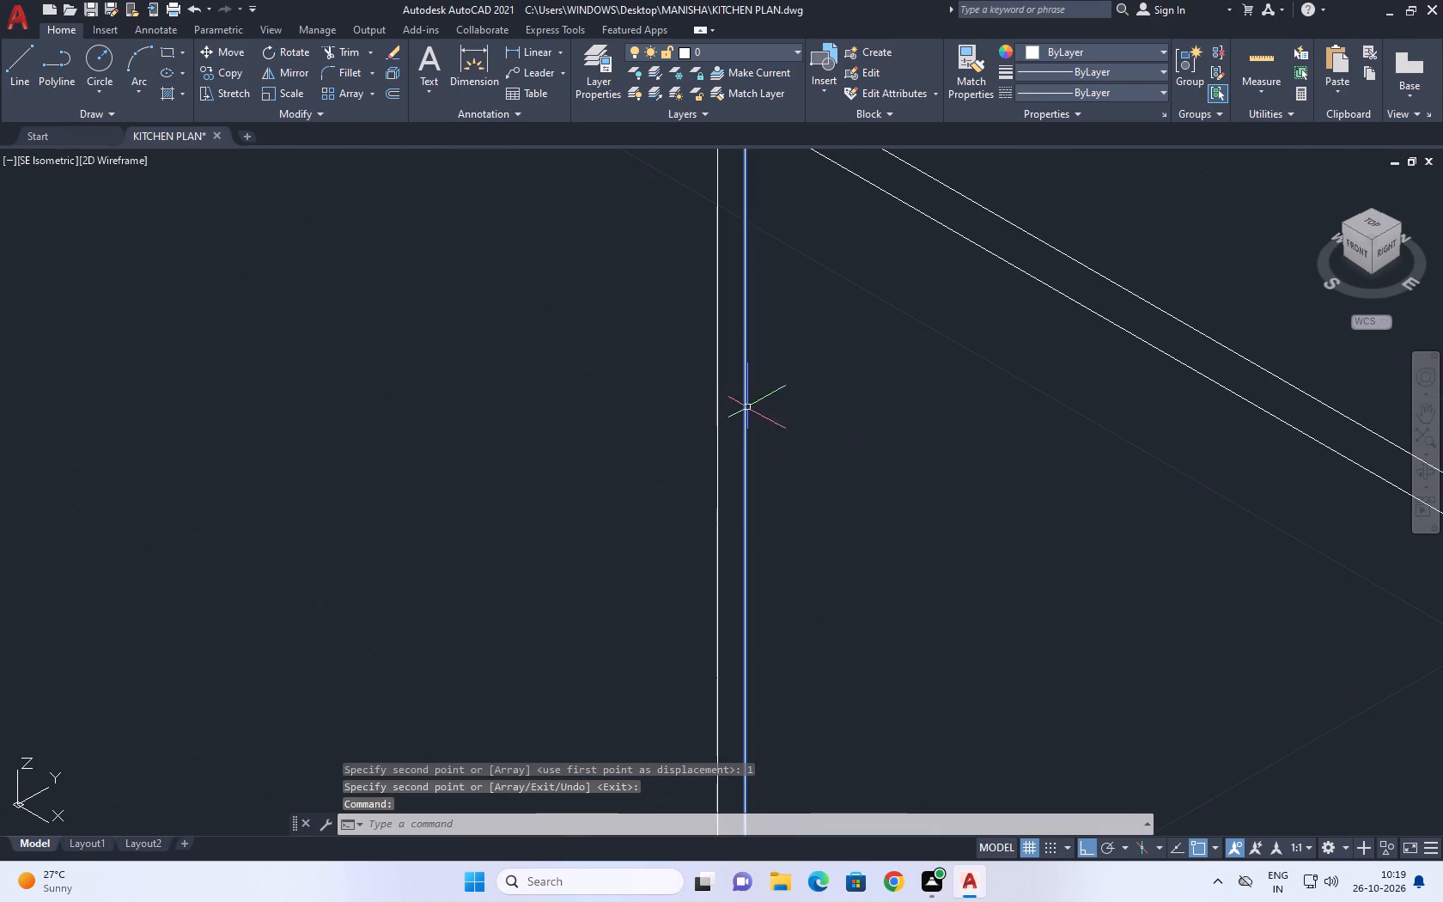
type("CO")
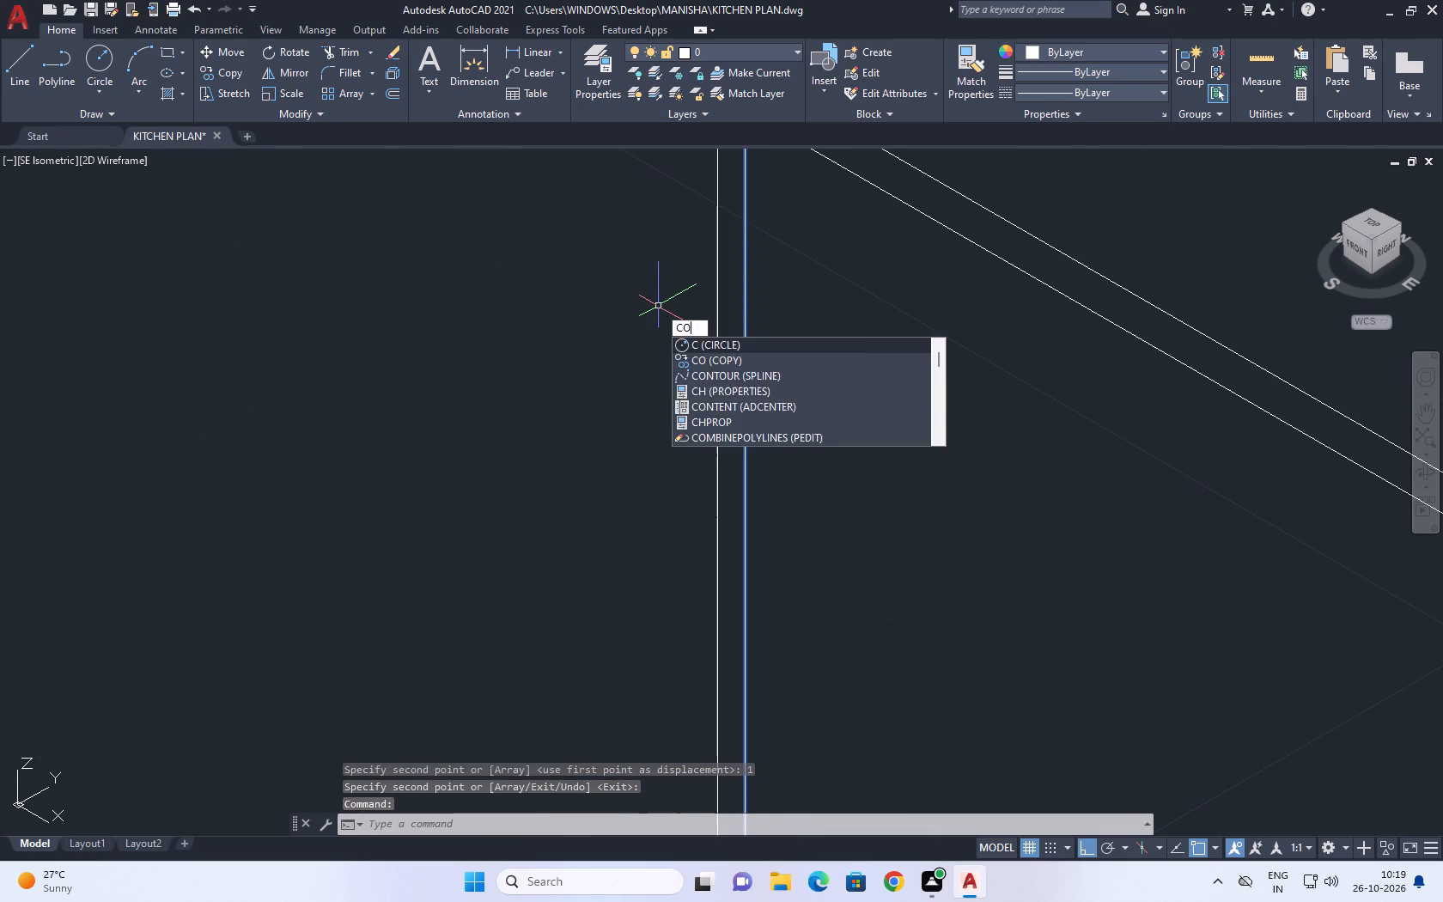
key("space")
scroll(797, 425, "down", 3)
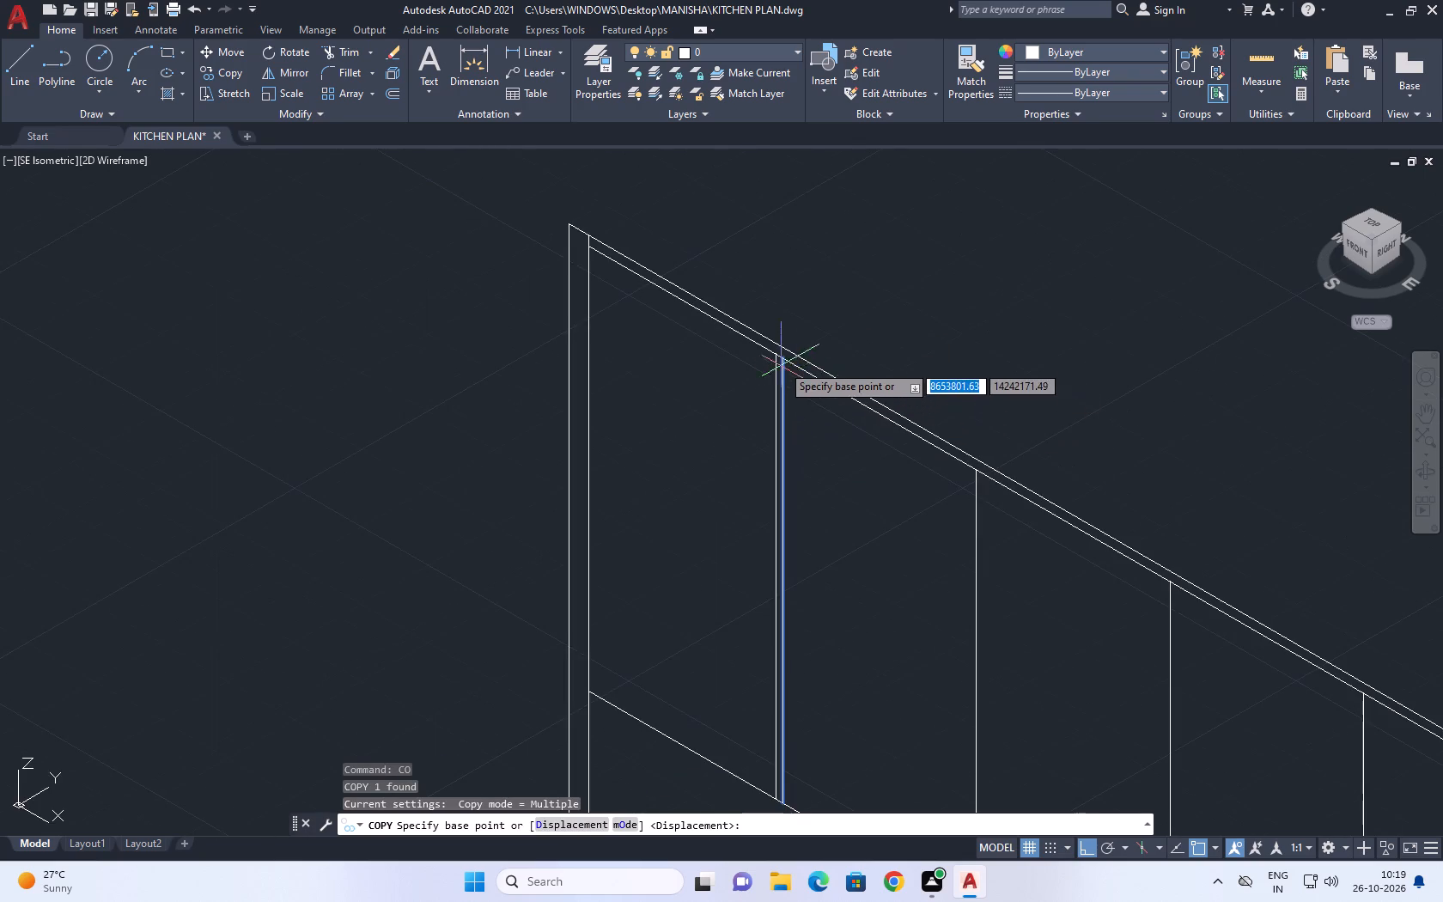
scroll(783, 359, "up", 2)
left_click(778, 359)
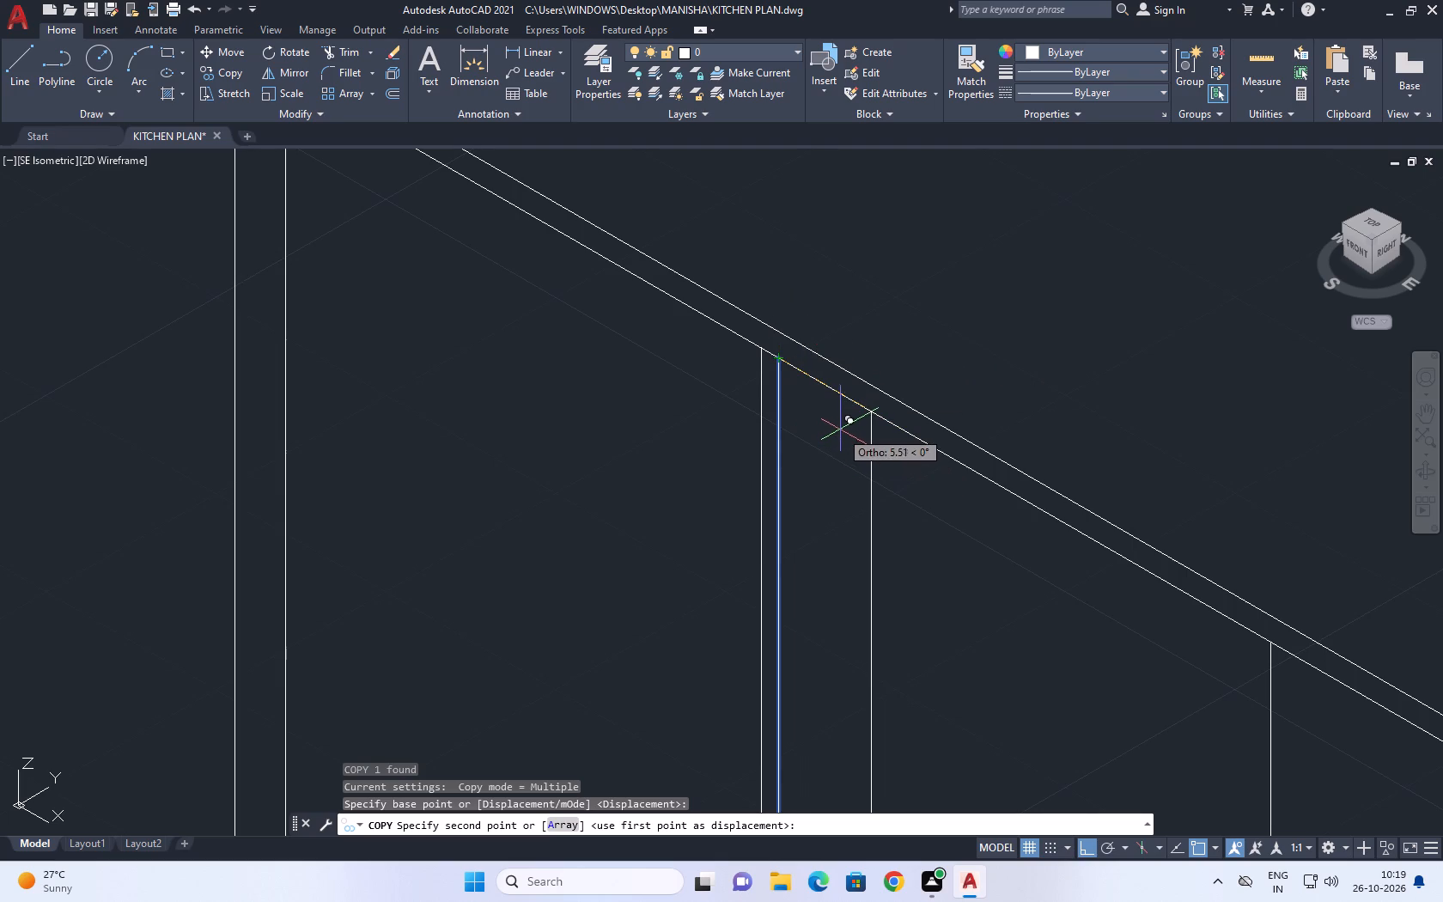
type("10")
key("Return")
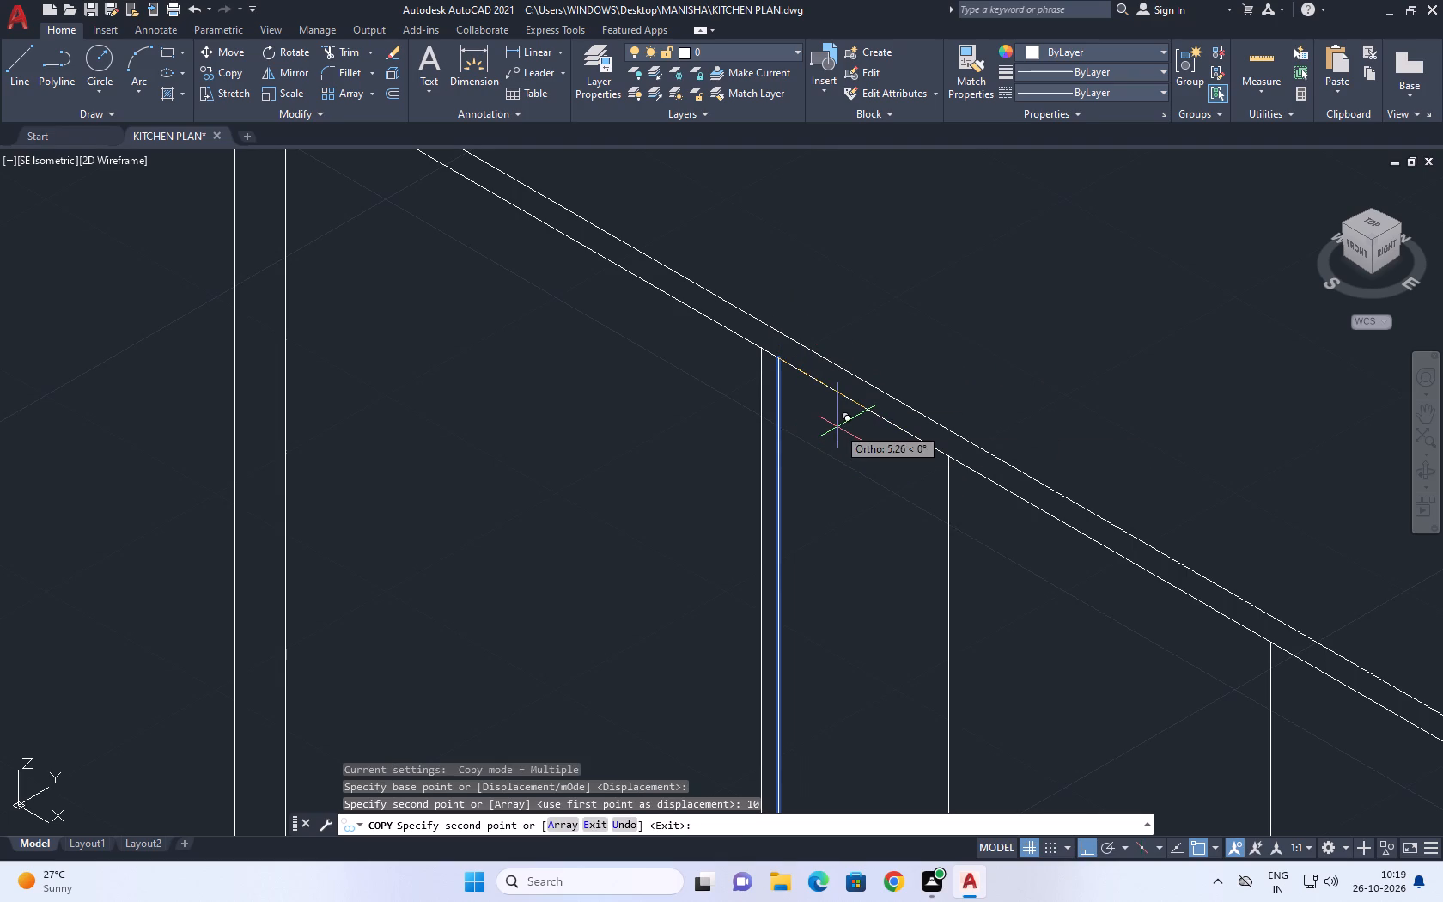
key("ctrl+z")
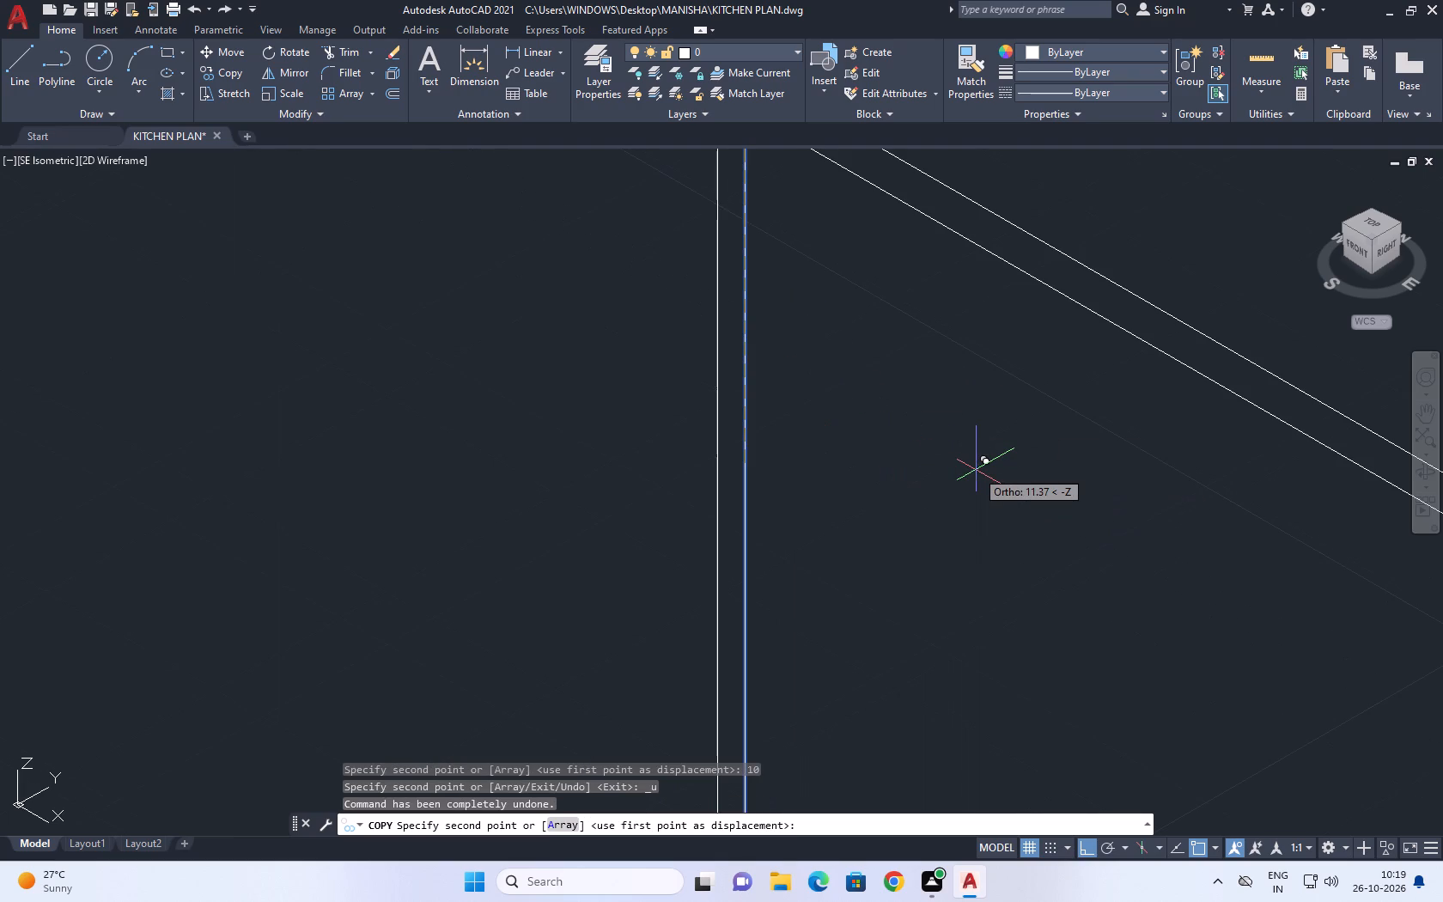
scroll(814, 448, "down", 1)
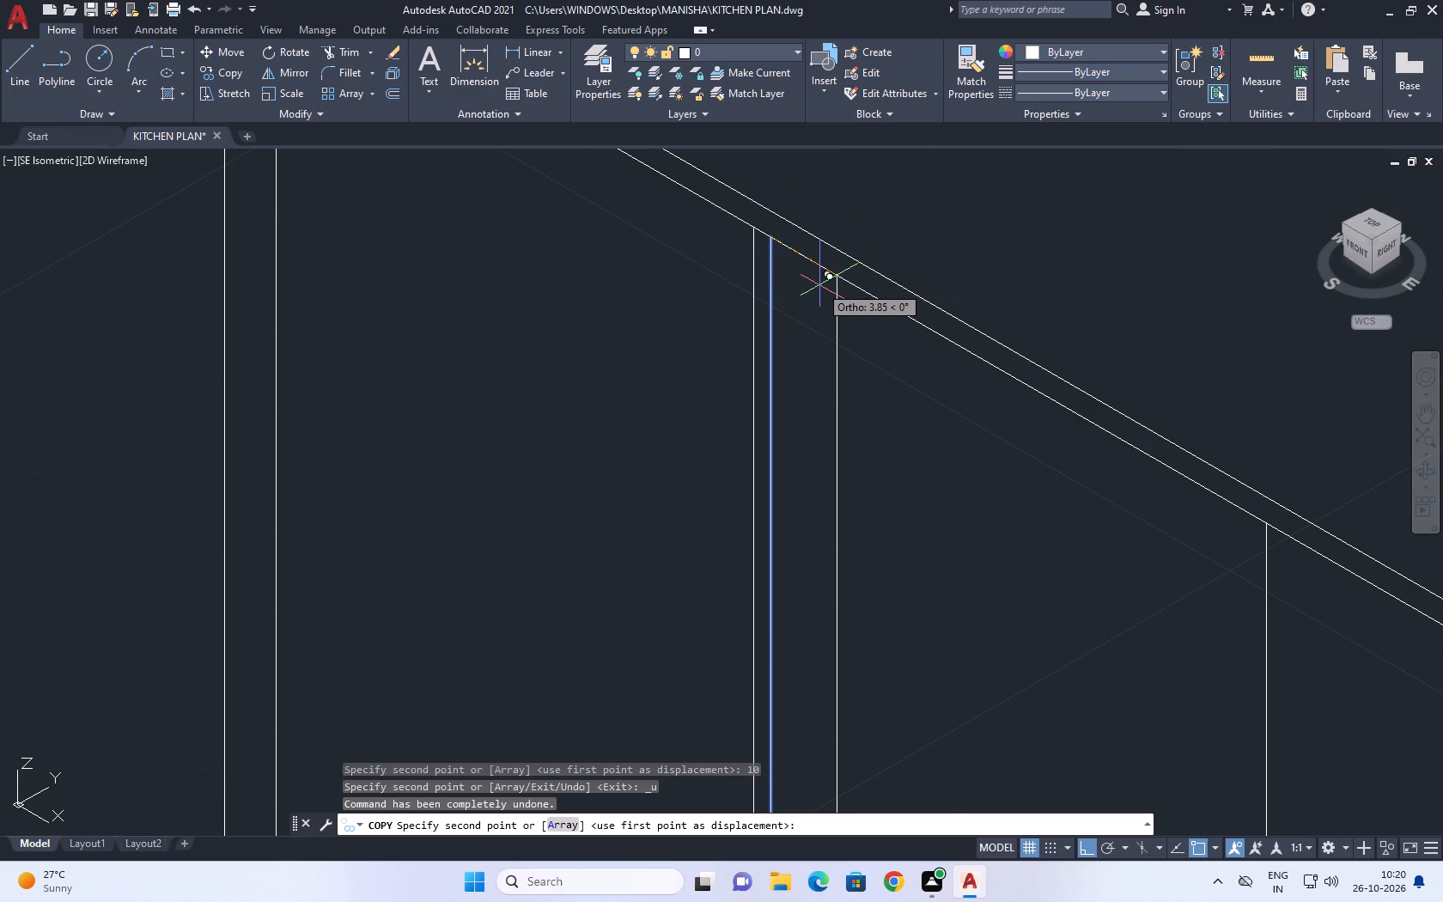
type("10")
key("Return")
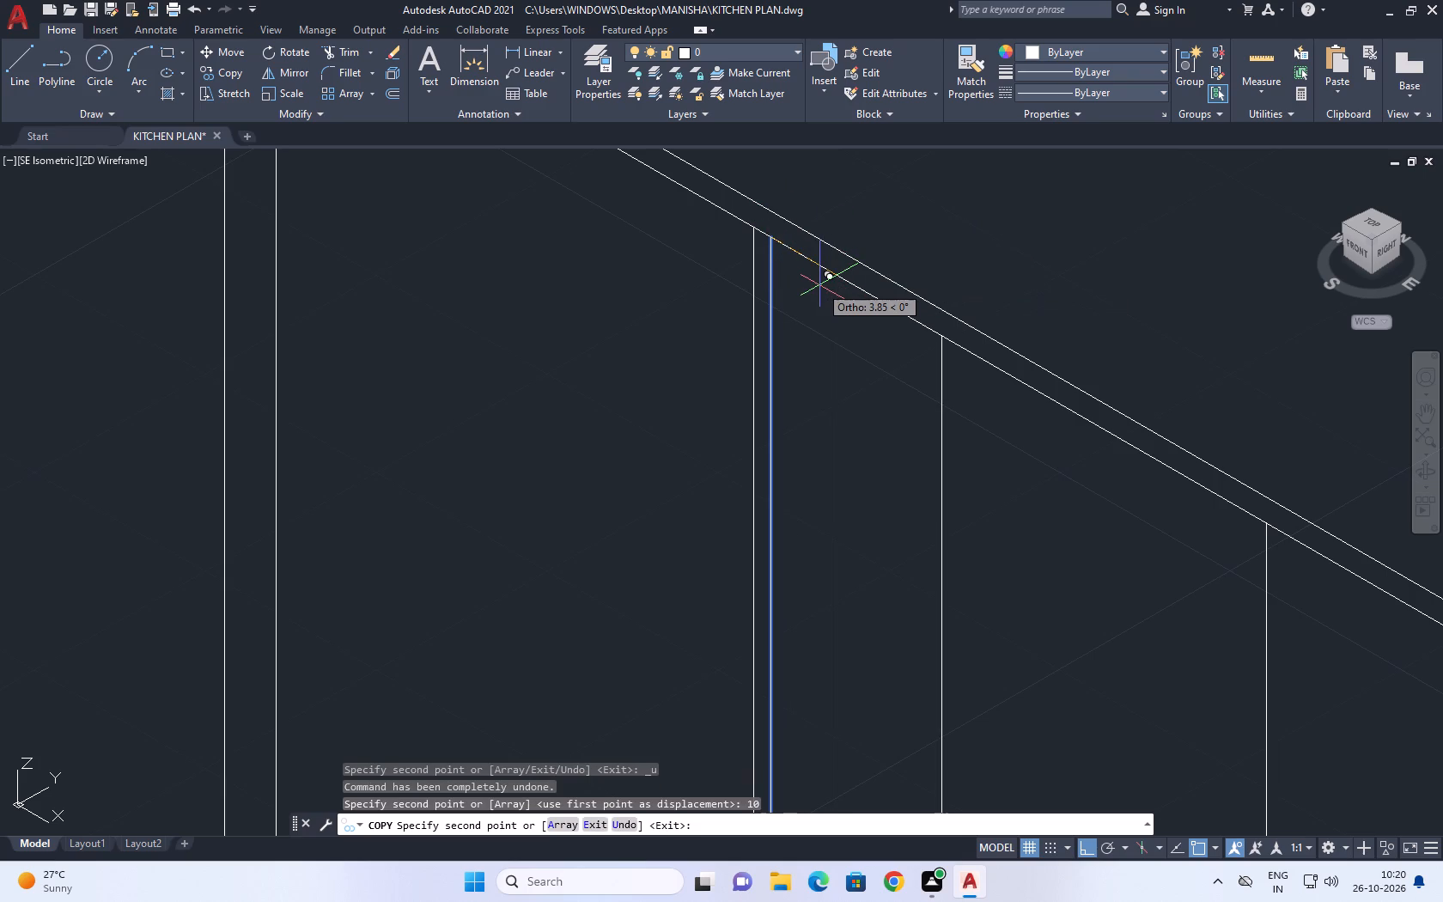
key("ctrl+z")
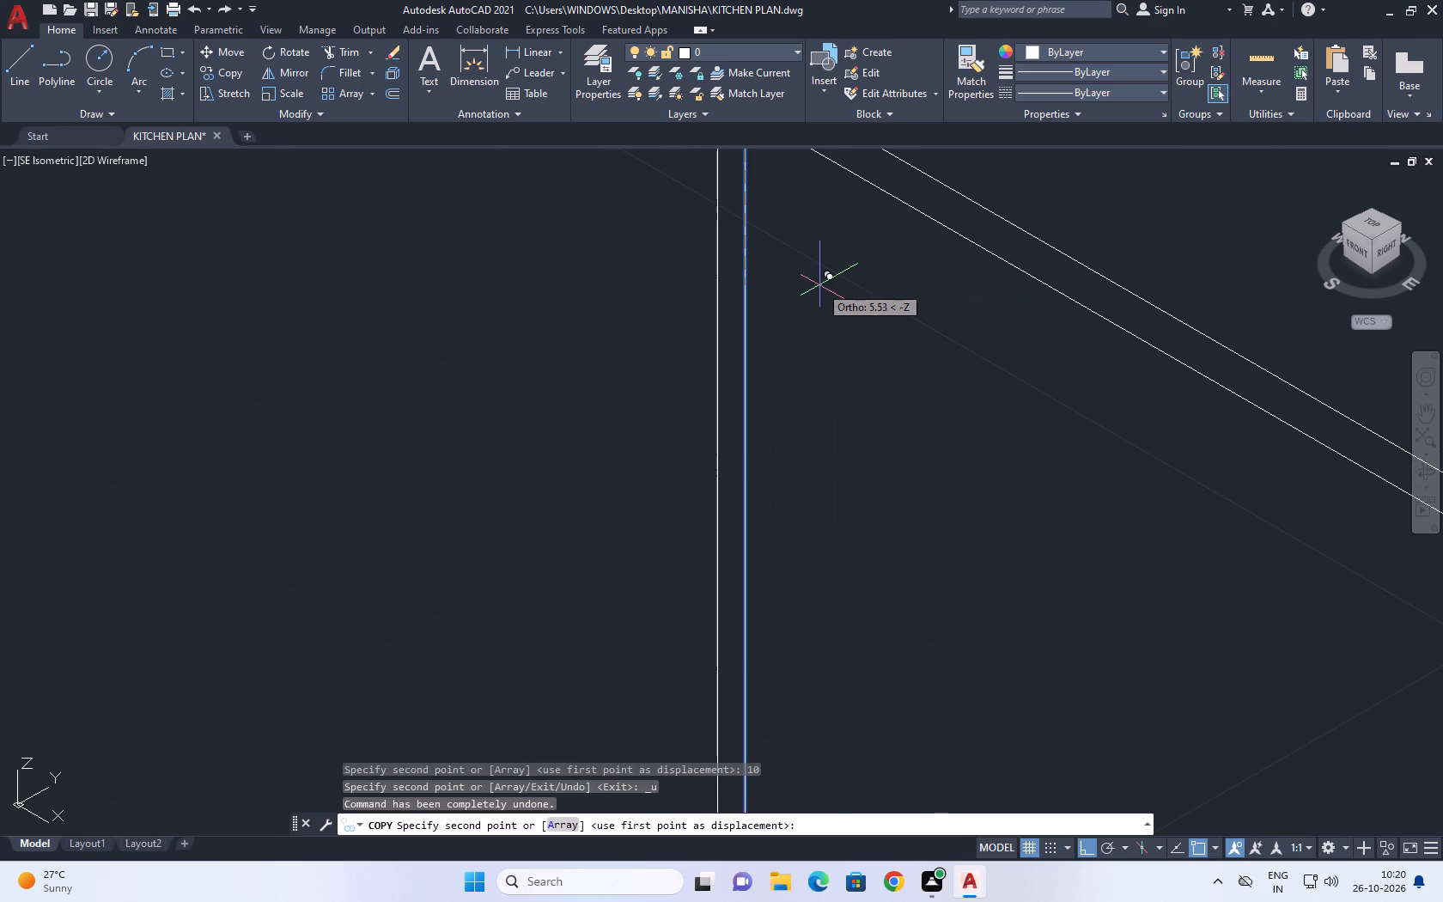
Place the copy of the original leftmost divider line 1 unit toward the second divider and end the Copy command.
scroll(729, 501, "down", 2)
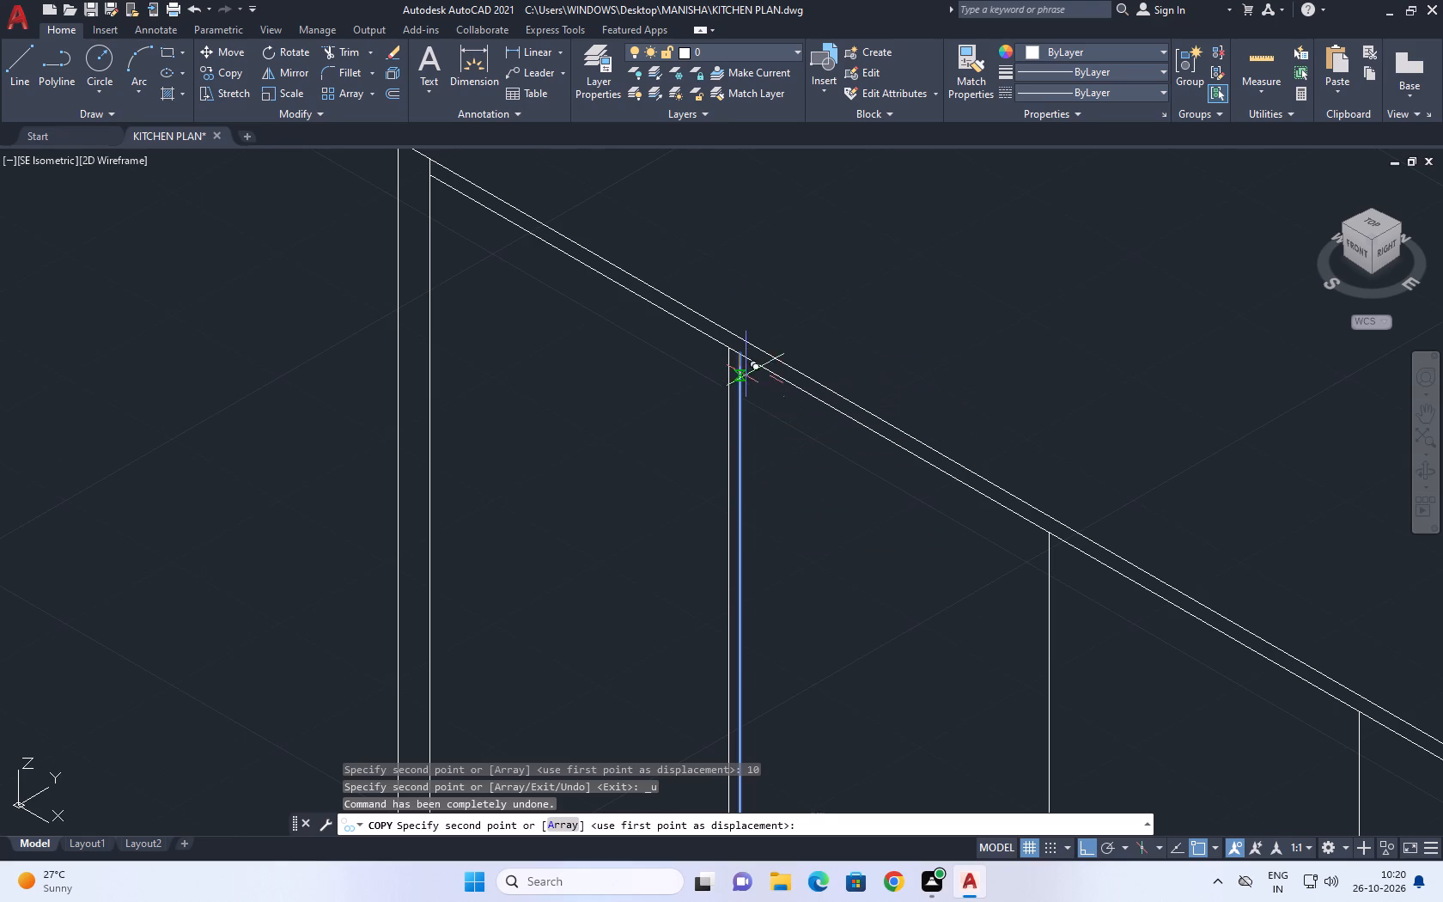
scroll(734, 344, "up", 2)
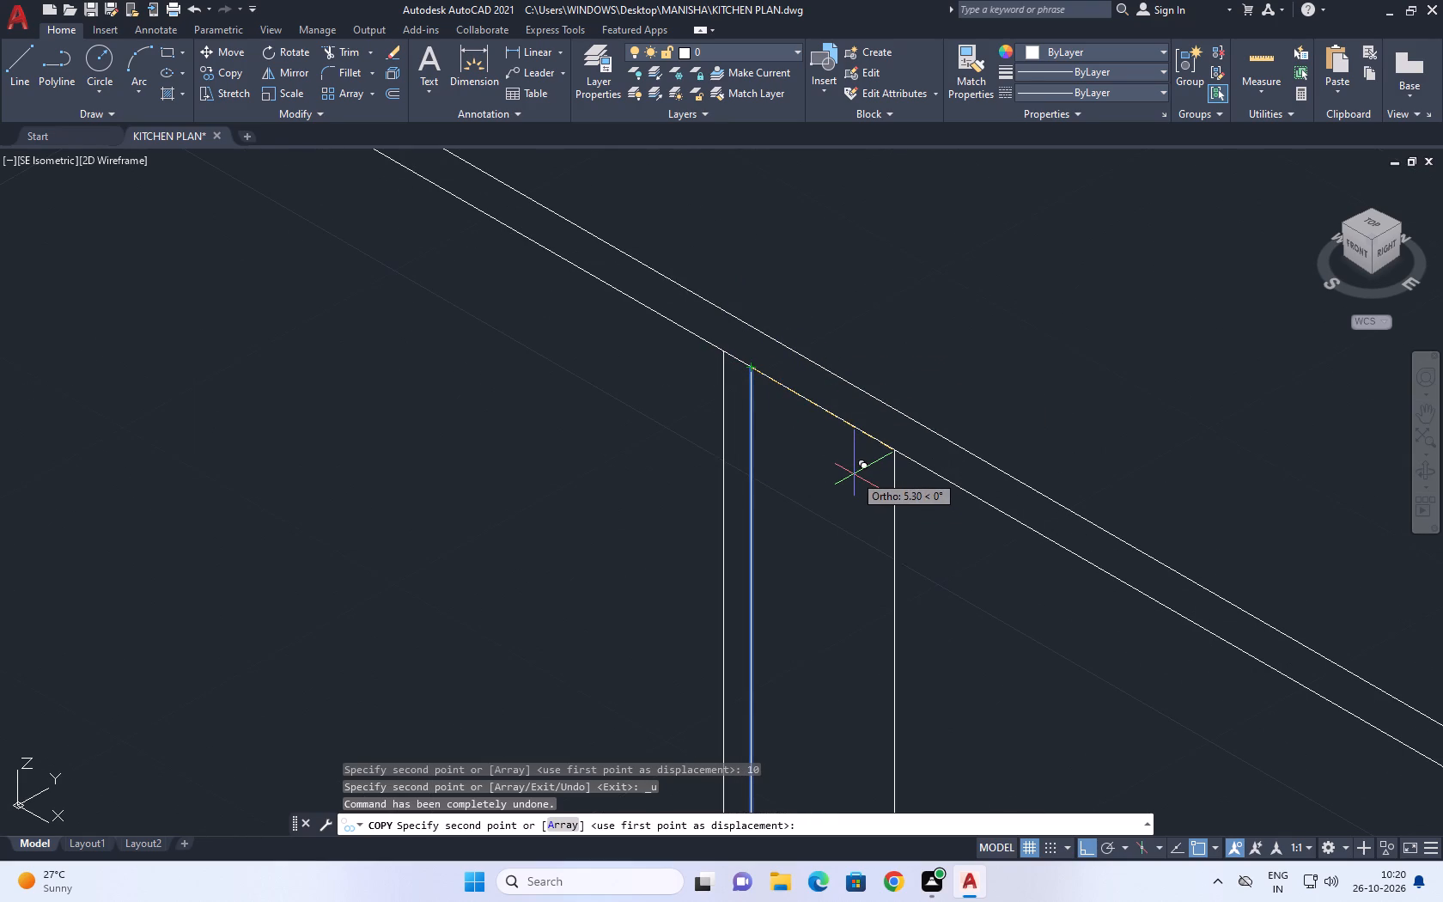
key("1")
key("Return")
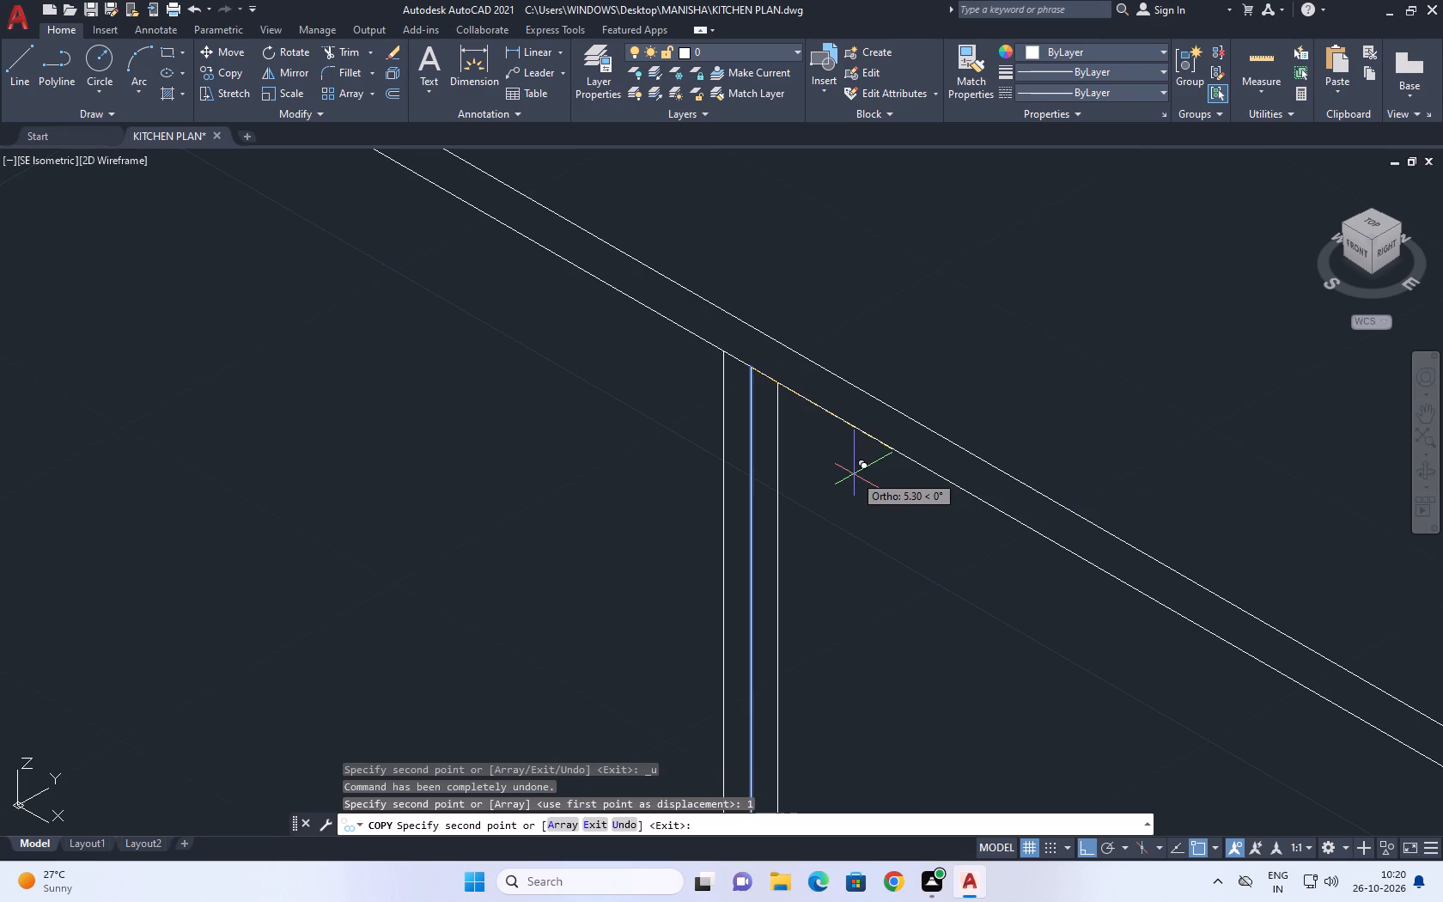
scroll(881, 495, "down", 4)
right_click(959, 451)
left_click(1032, 484)
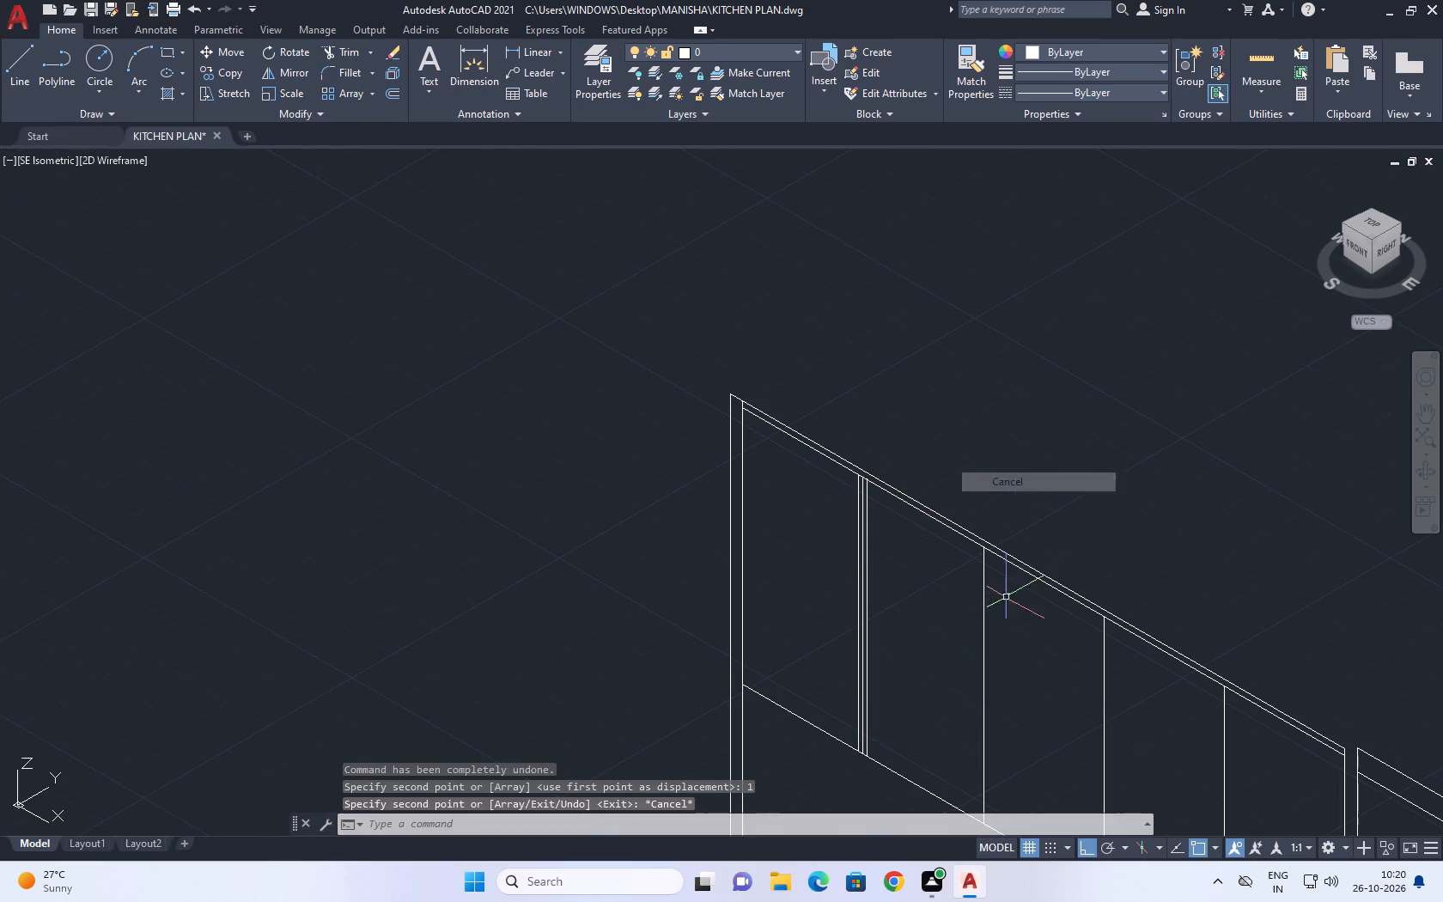
Copy the second divider from its midpoint, 1 unit toward the leftmost divider.
scroll(963, 694, "up", 1)
scroll(1032, 698, "up", 1)
middle_click_drag(1025, 684, 956, 551)
left_click_drag(922, 613, 891, 555)
left_click(859, 503)
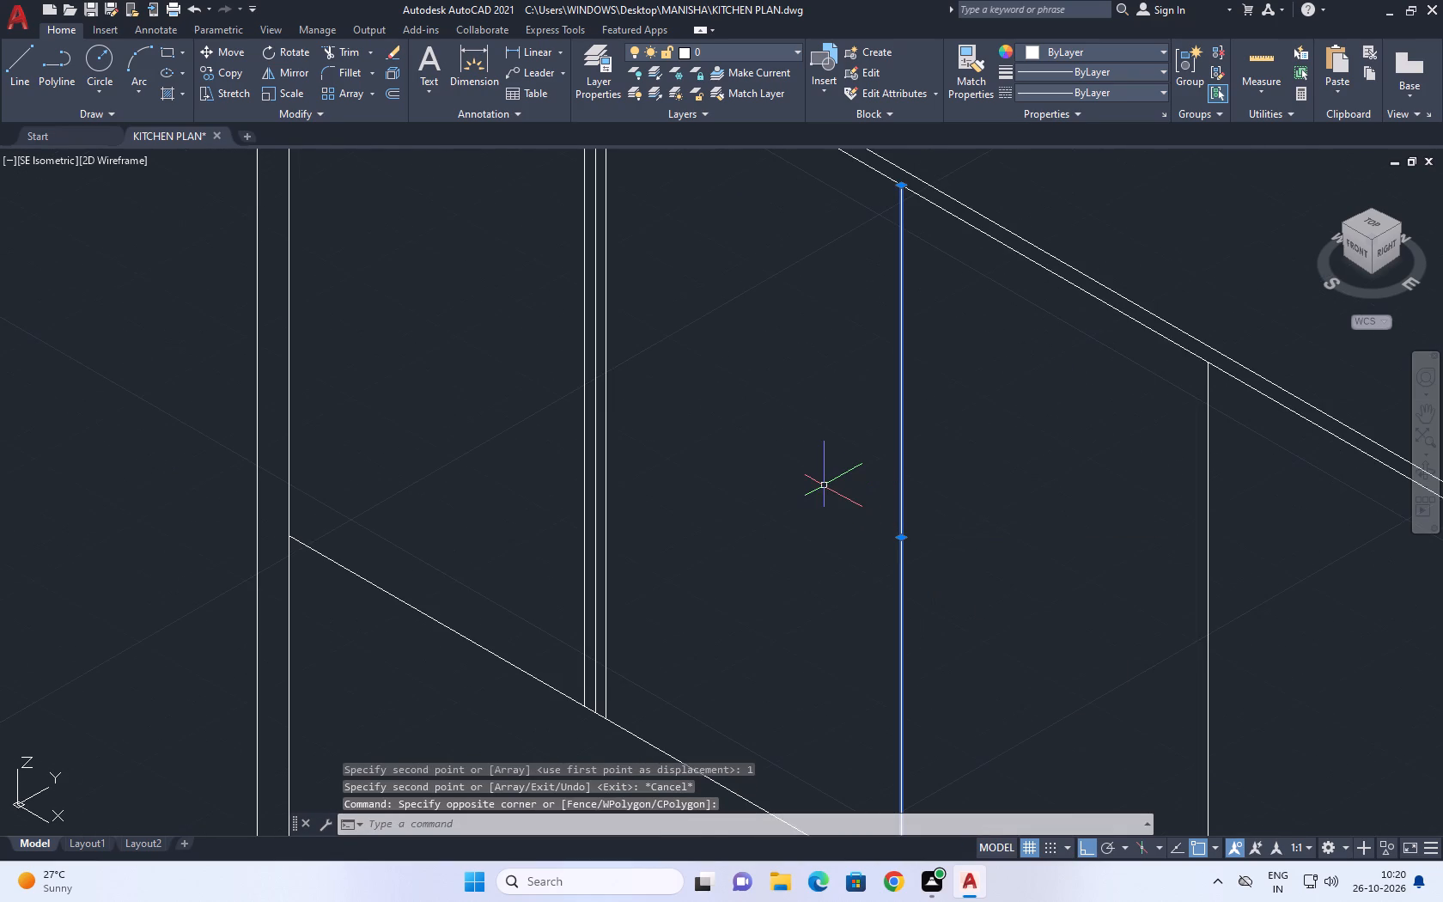
type("CO")
key("space")
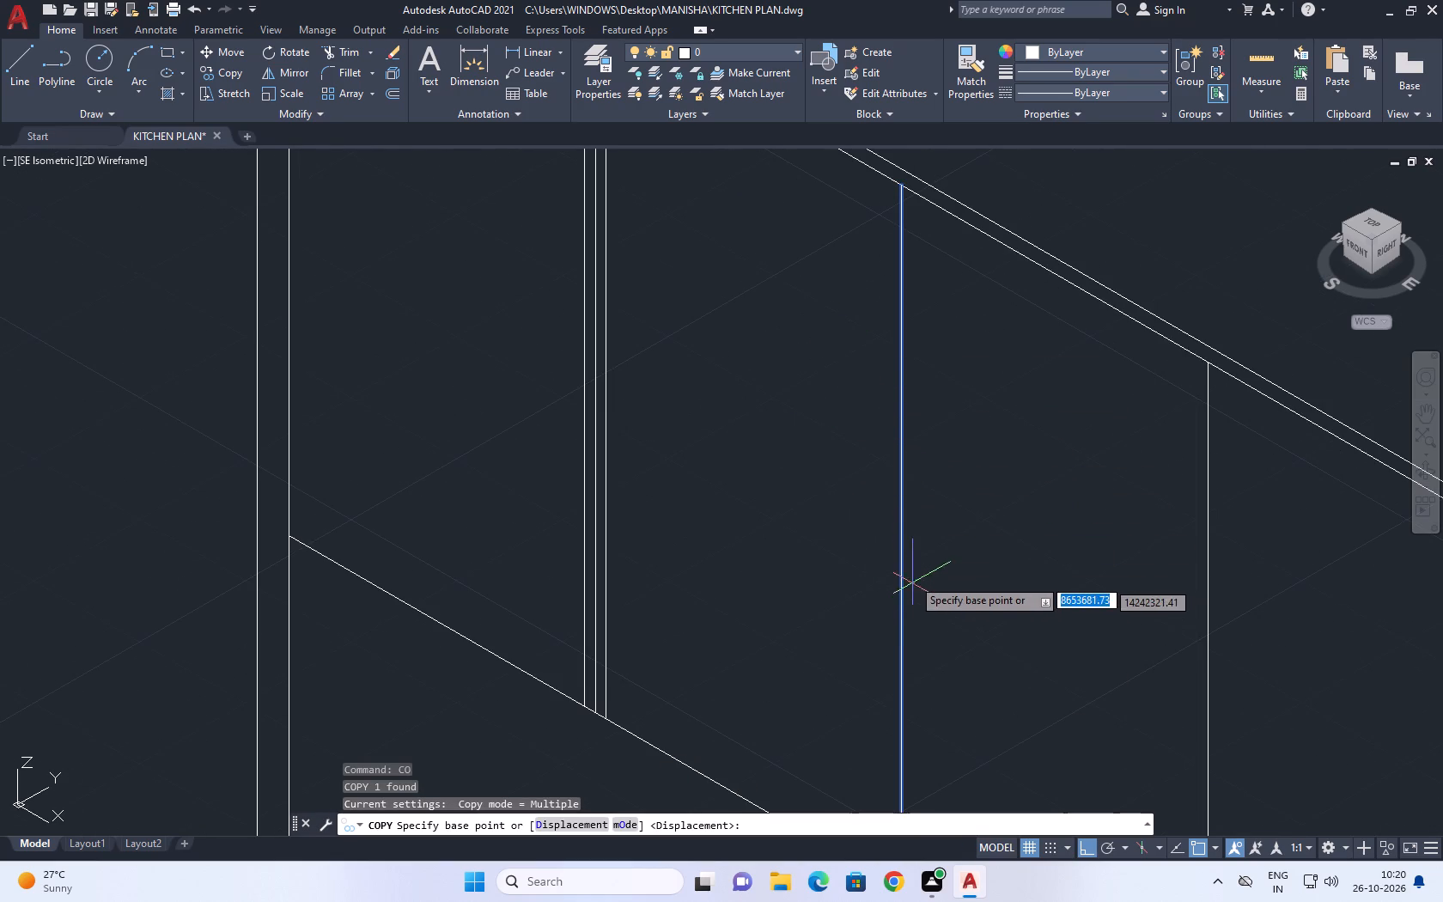
left_click(898, 534)
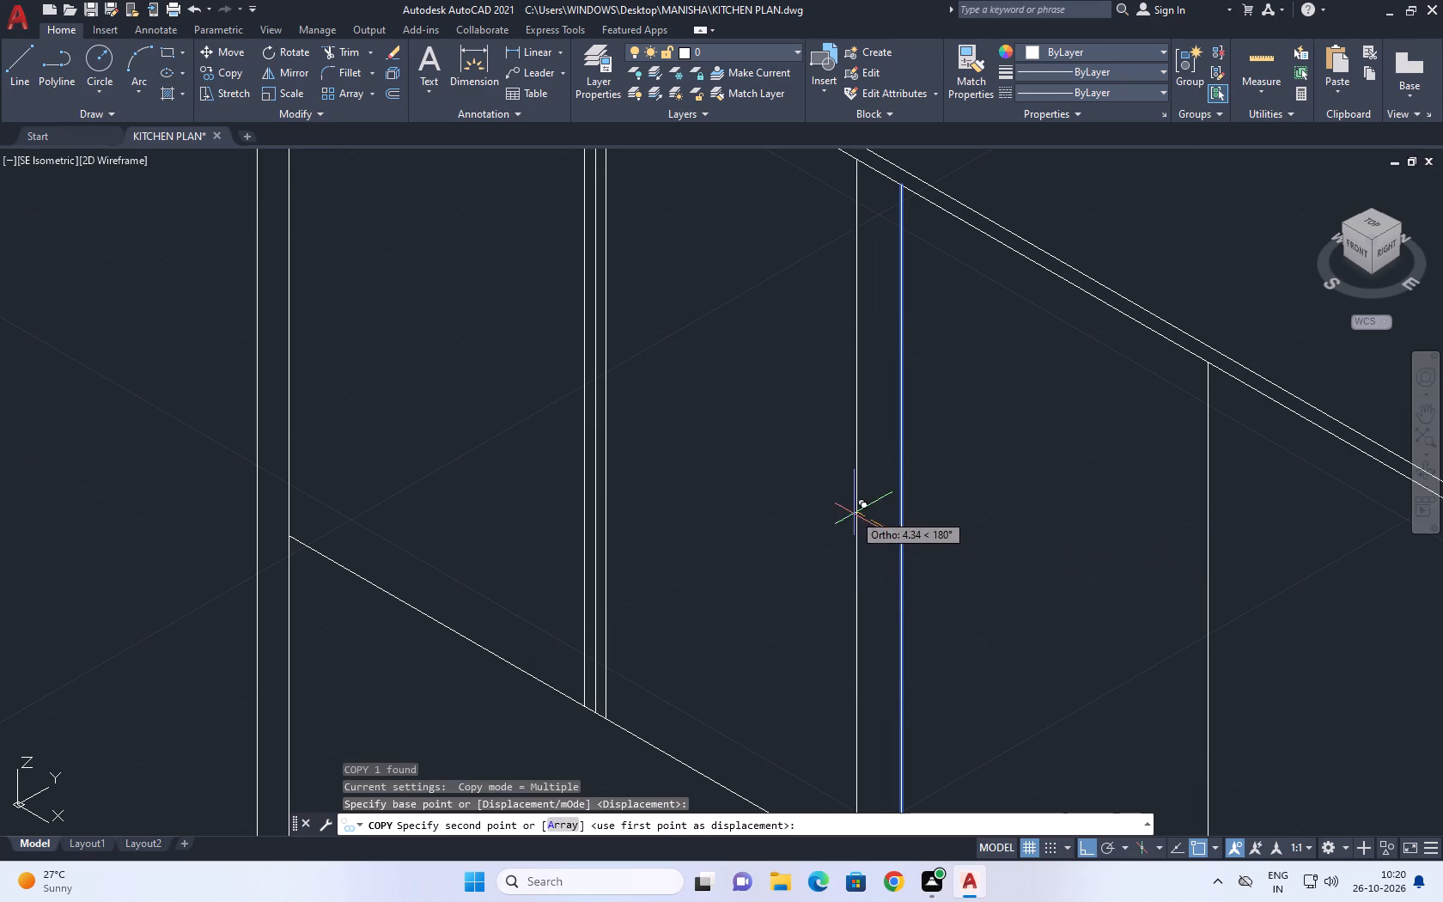
key("1")
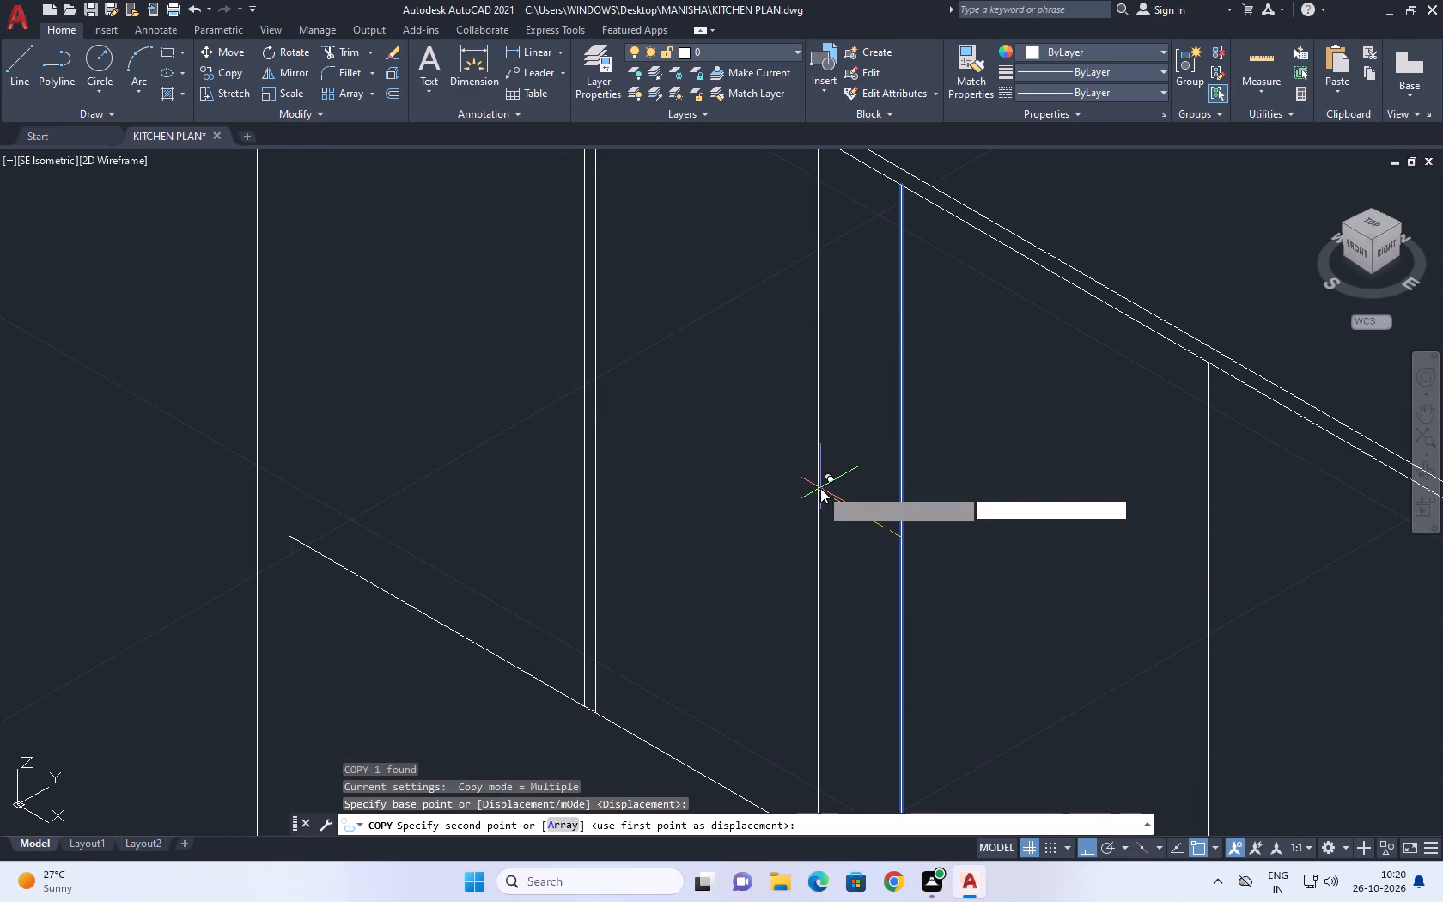
key("Return")
key("space")
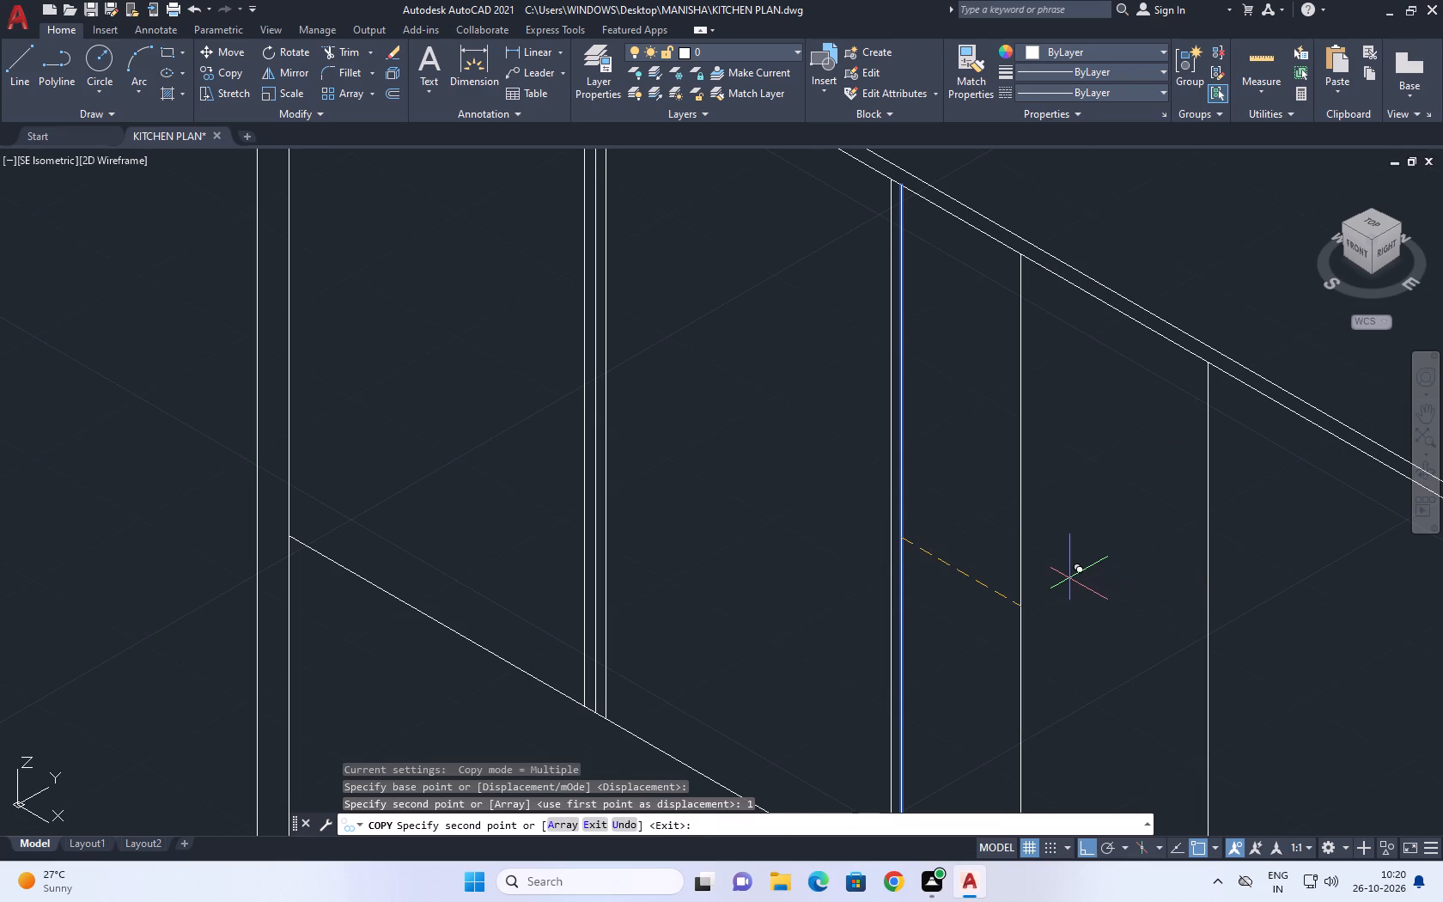
Copy the original second divider line 1 unit toward the third divider and end the Copy command.
scroll(1067, 575, "up", 2)
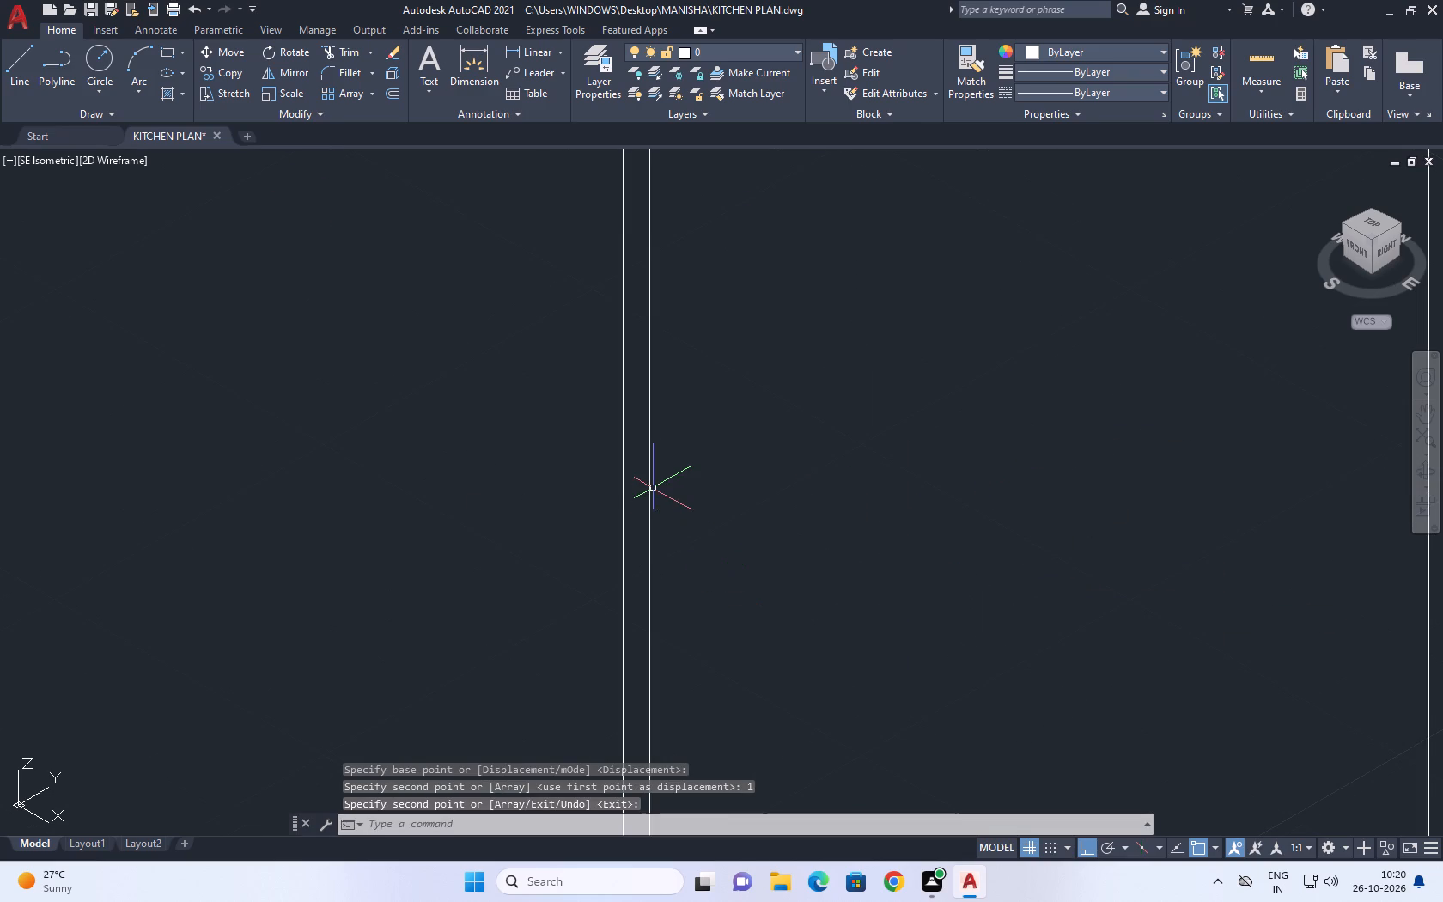
left_click(648, 480)
type("CO")
key("space")
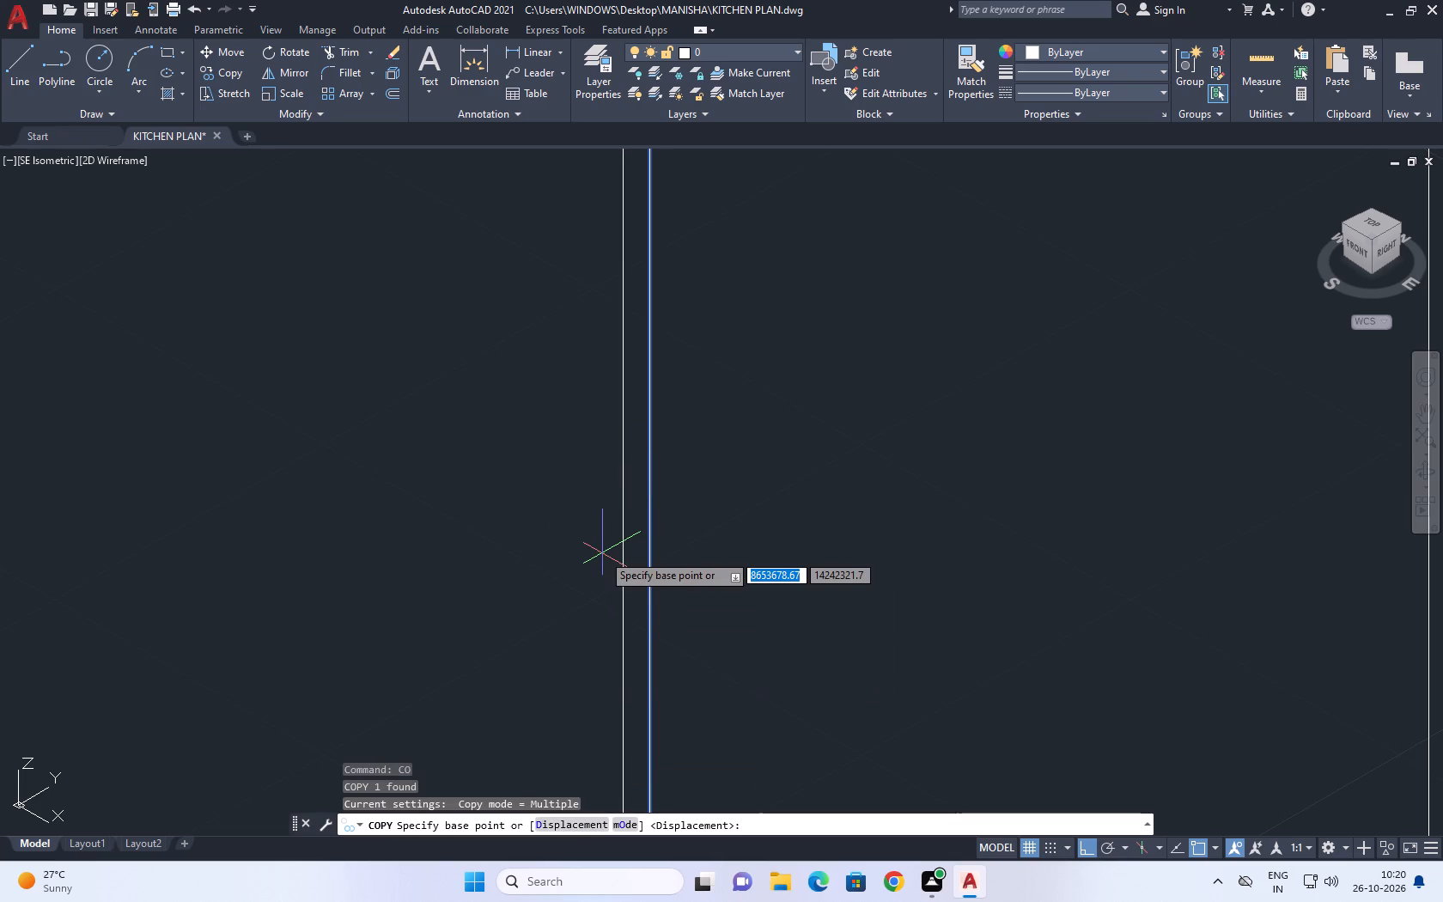
left_click(648, 514)
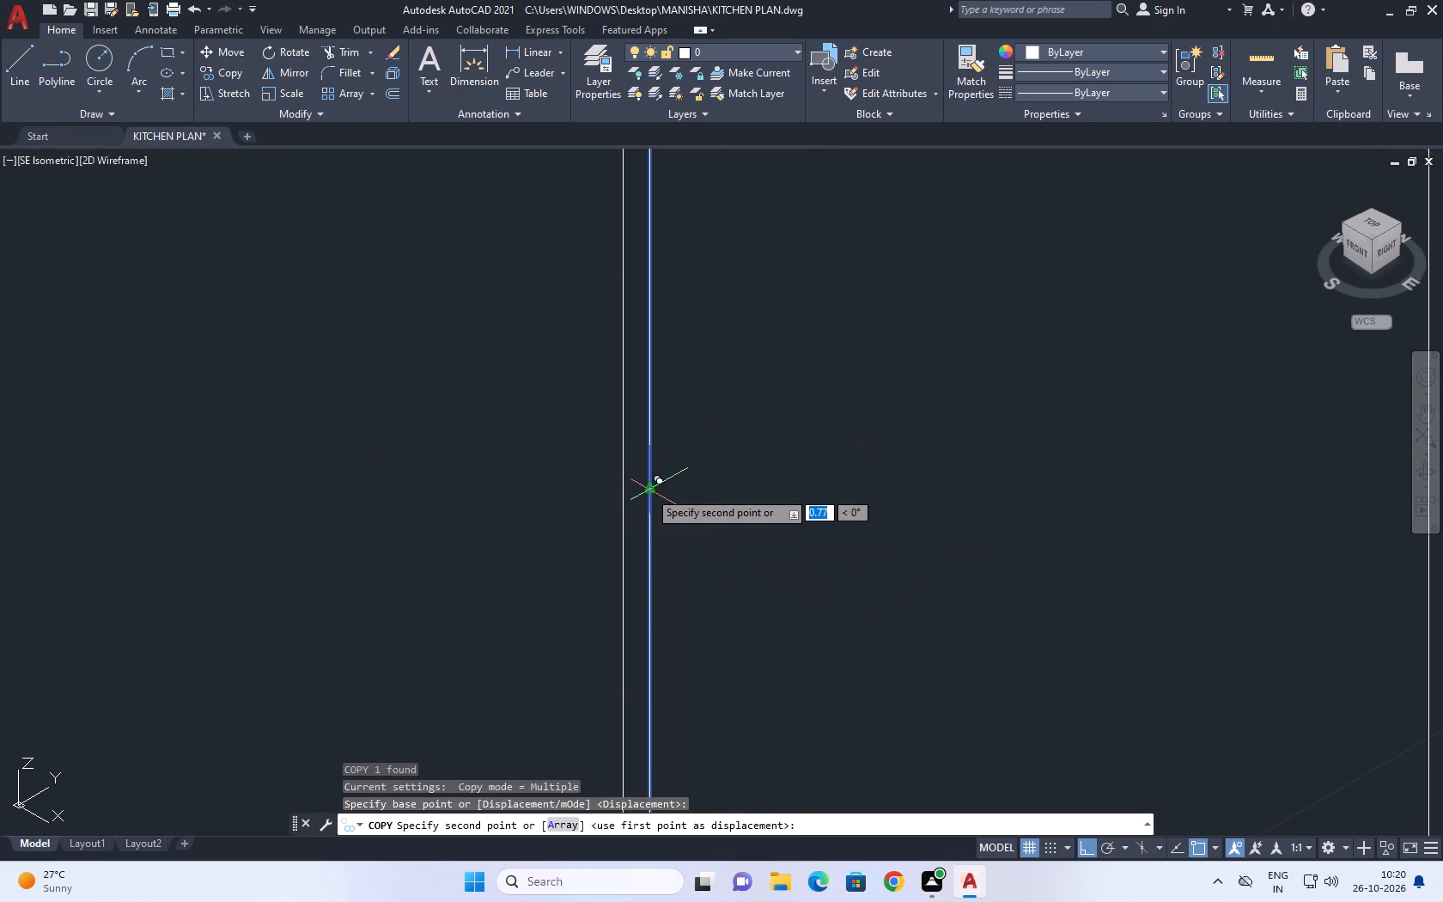
key("1")
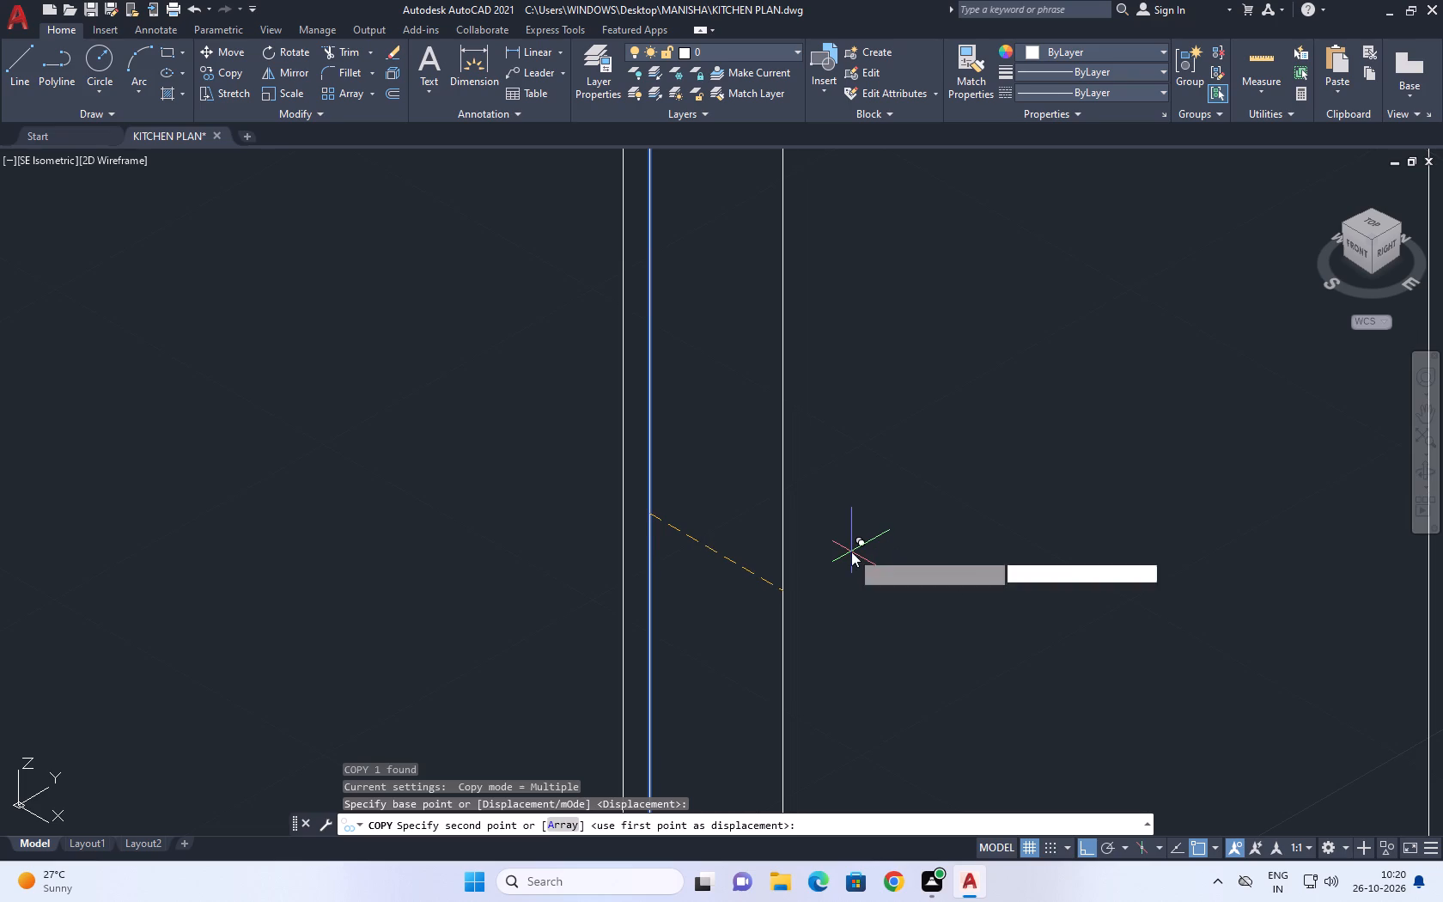
key("Return")
right_click(825, 512)
left_click(909, 552)
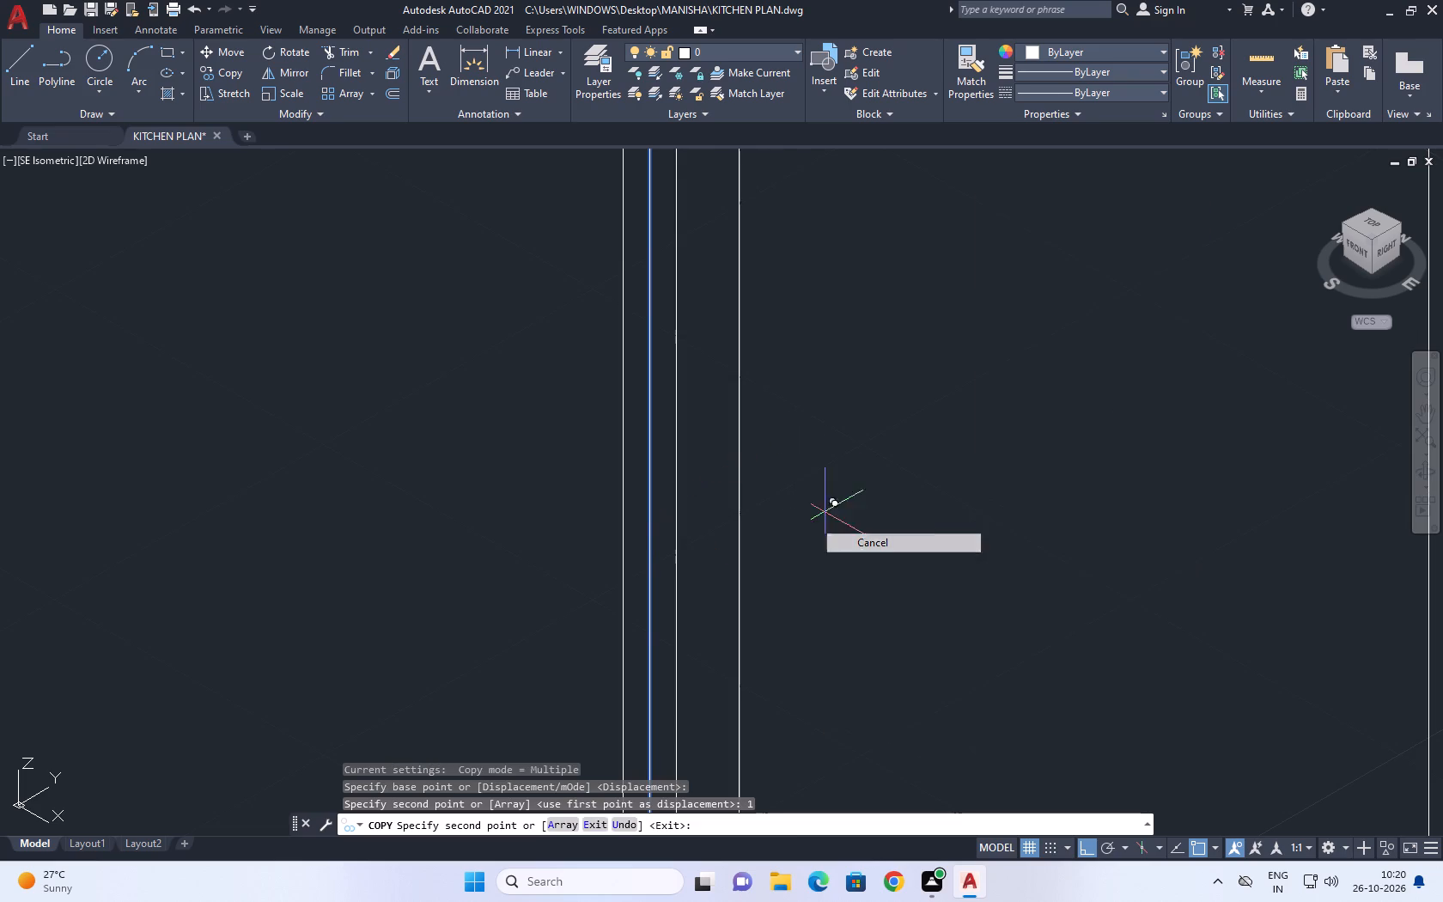
Copy the third divider line 1 unit toward the second divider and 1 unit toward the fourth divider.
scroll(828, 548, "down", 5)
scroll(889, 627, "up", 3)
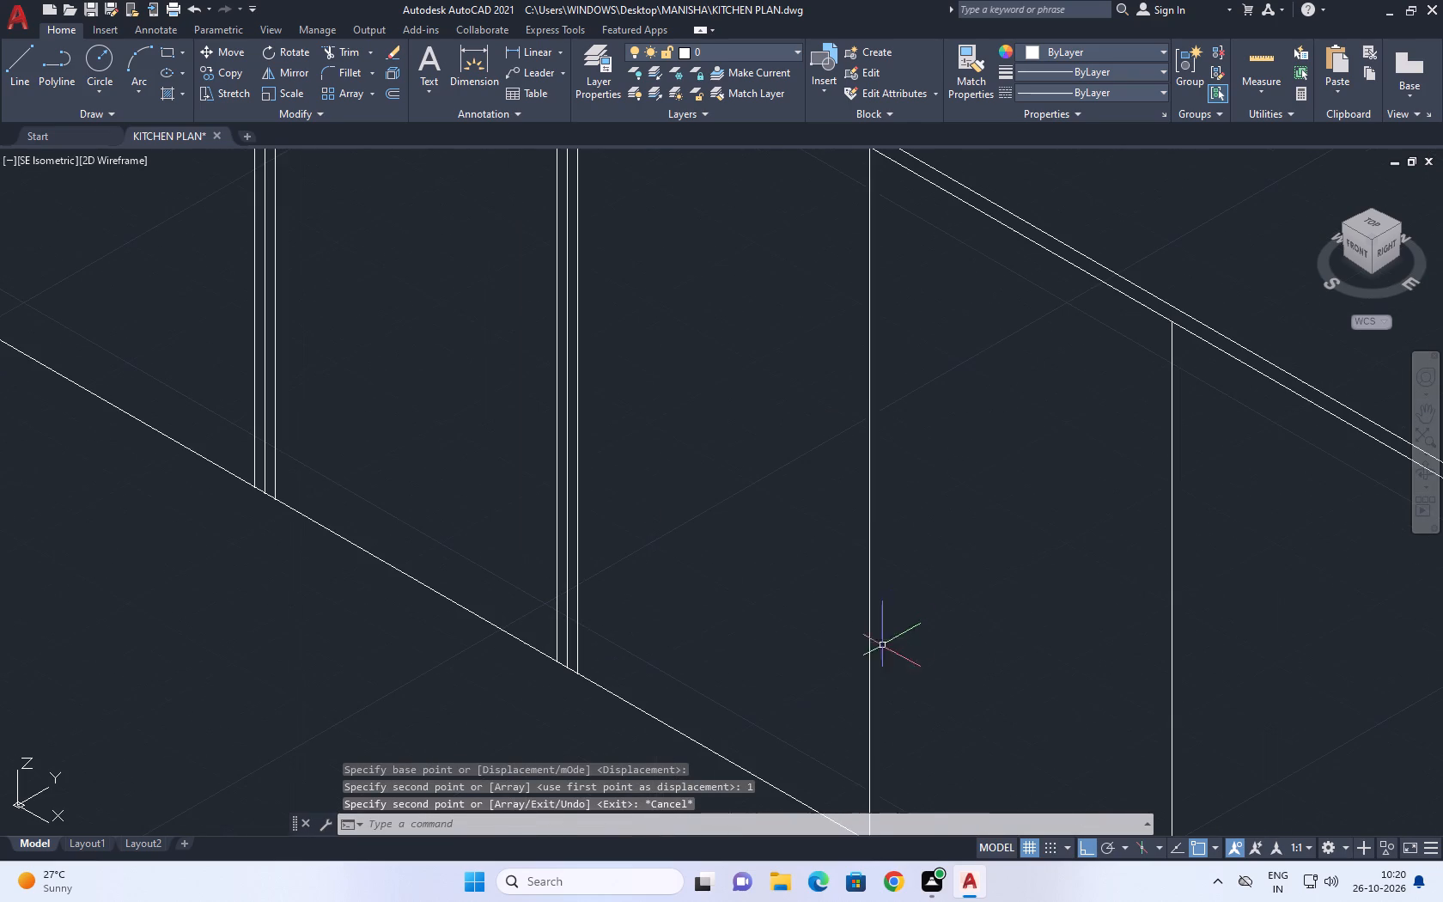
left_click_drag(880, 646, 837, 602)
left_click(832, 589)
type("CO")
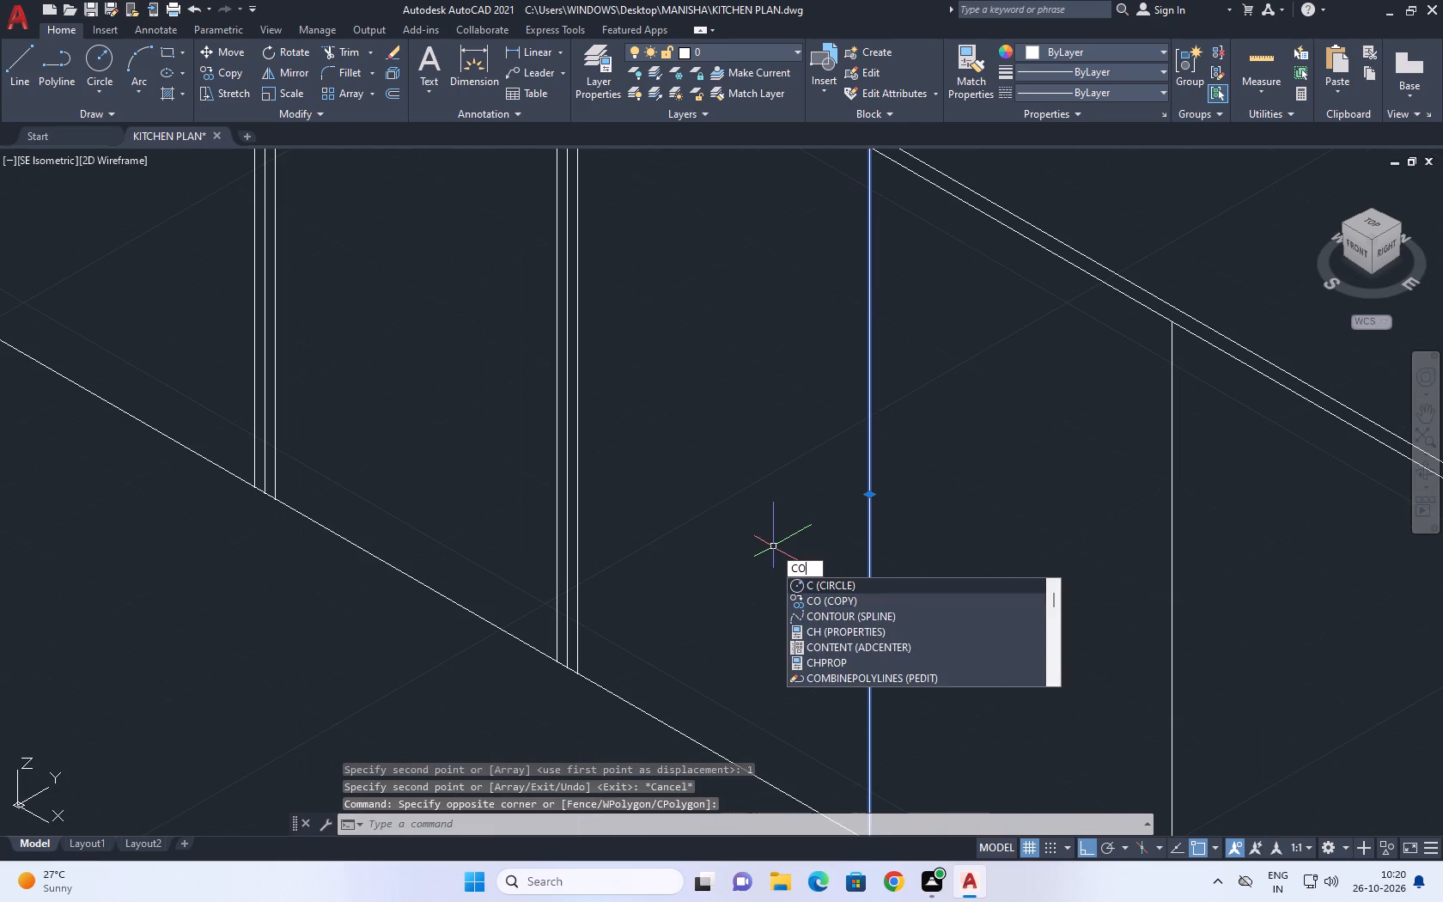
key("space")
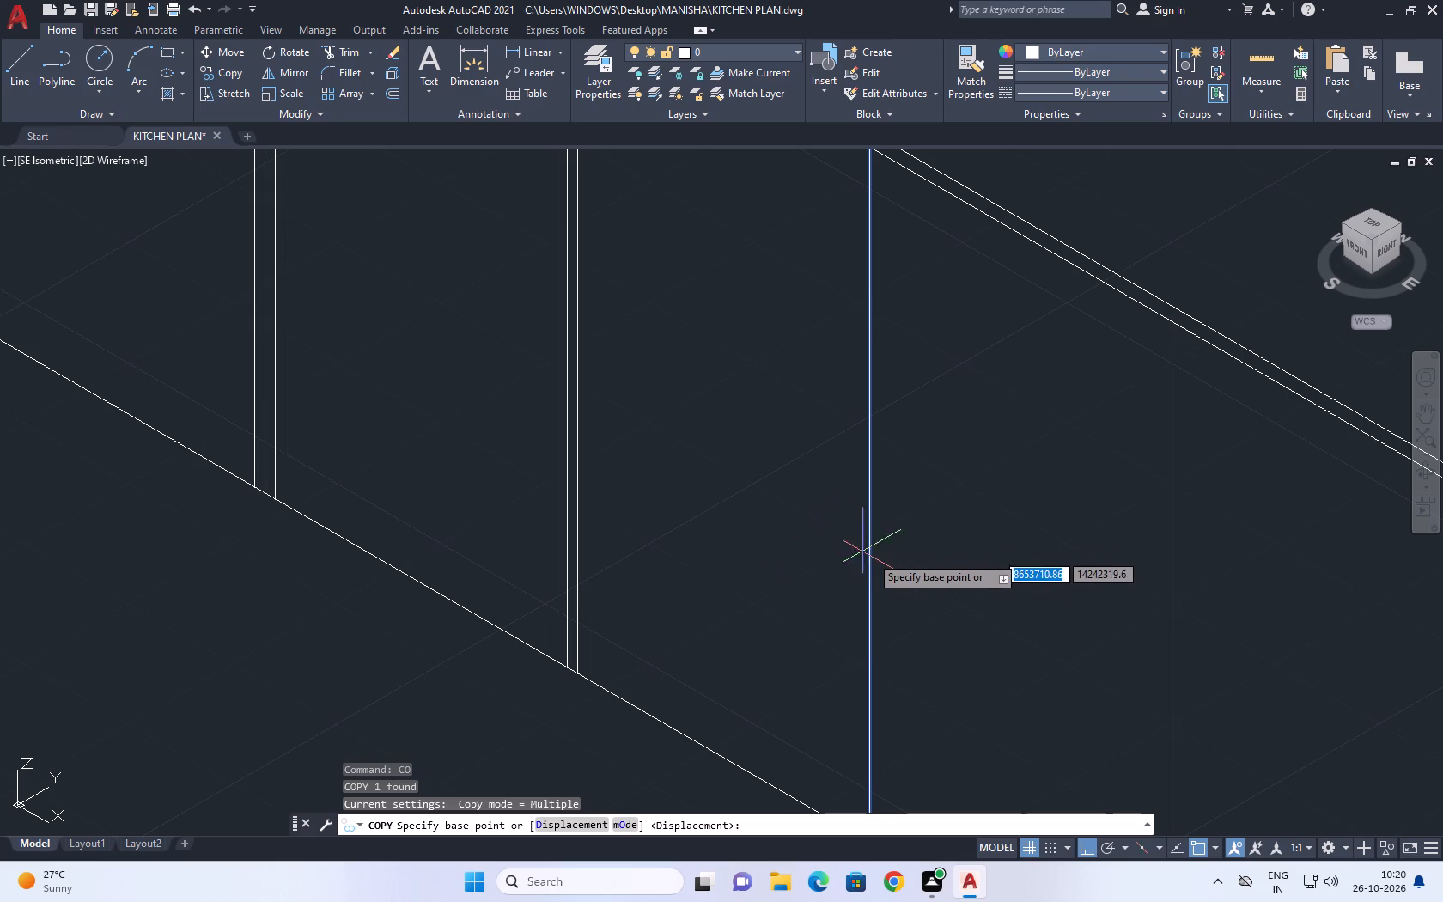
left_click(866, 539)
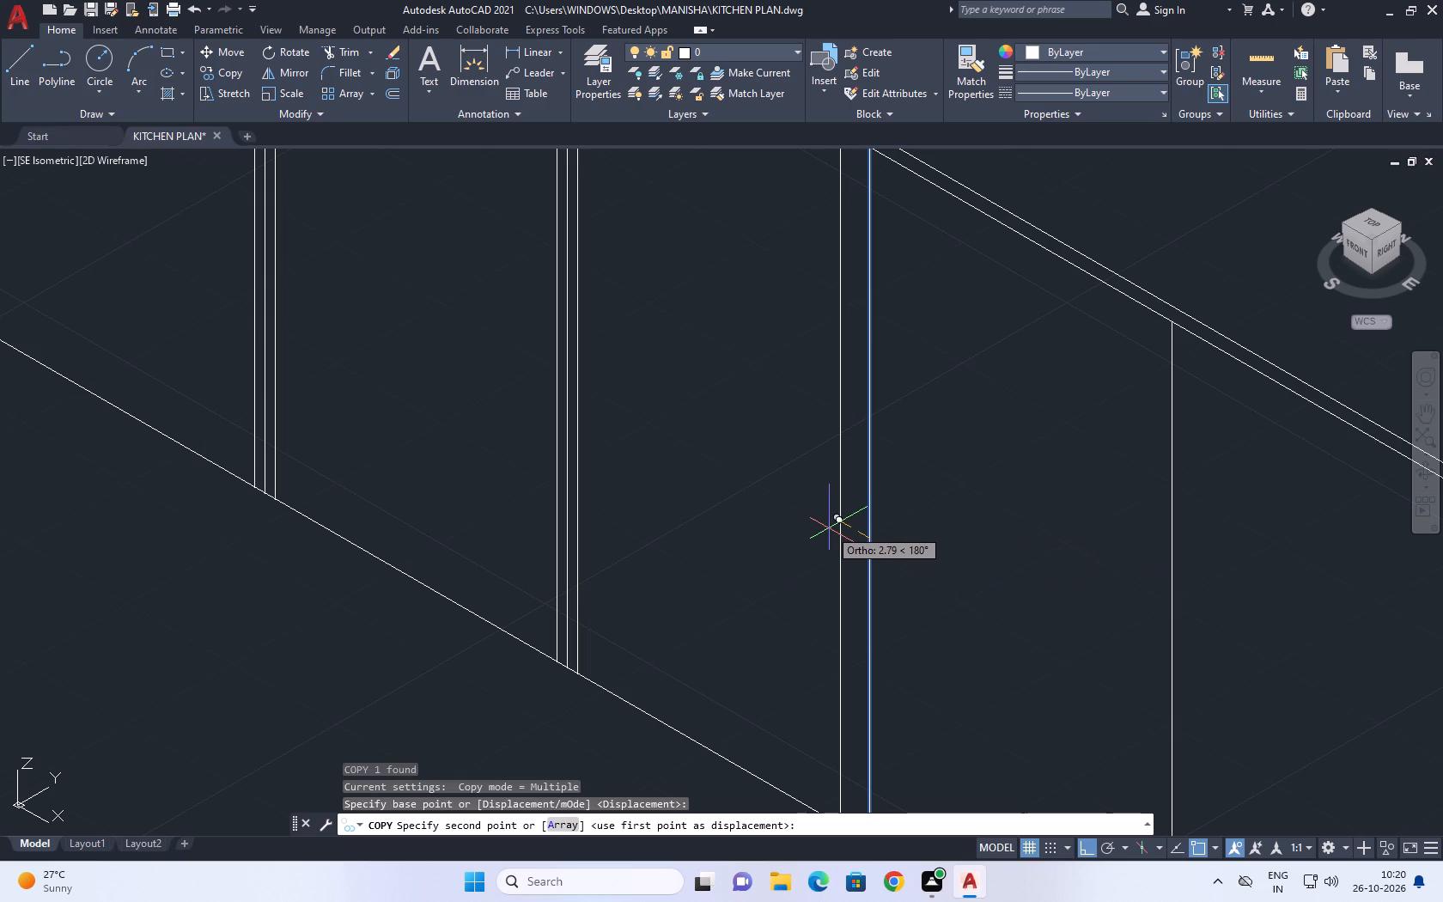
key("1")
key("Return")
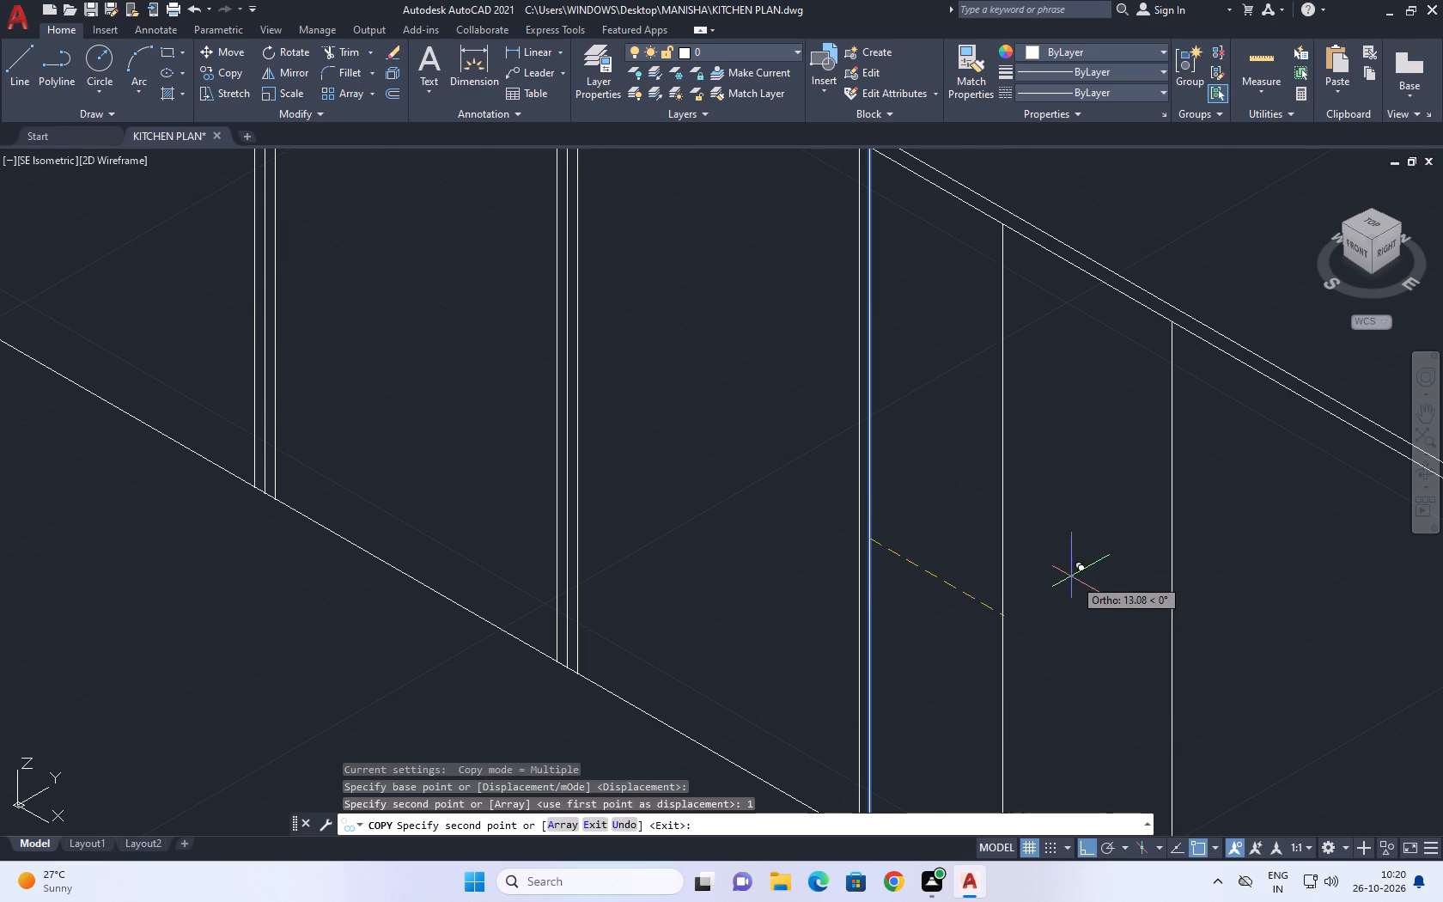
key("1")
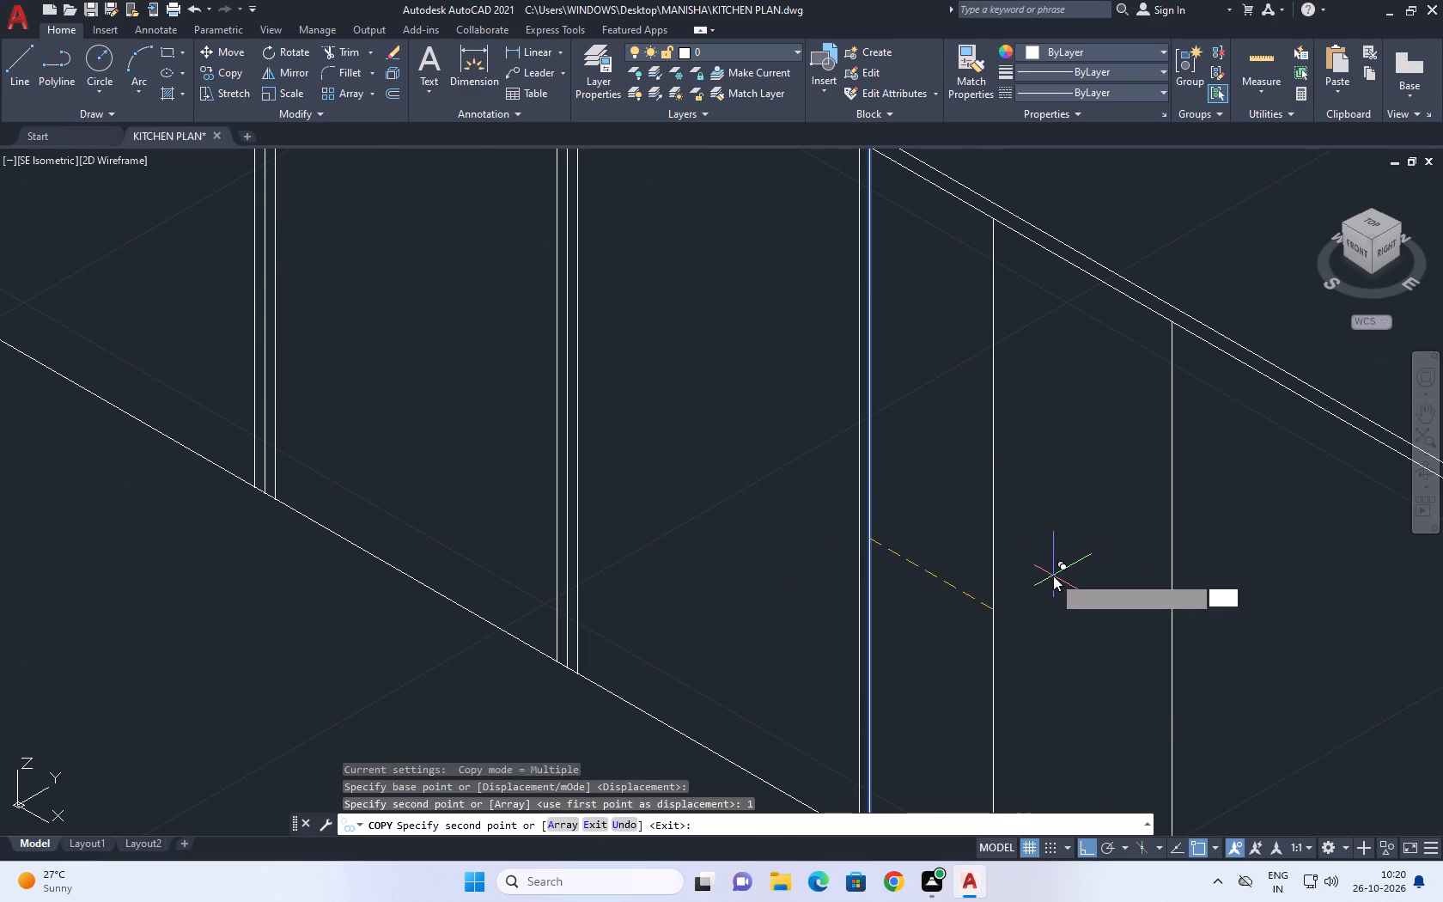
key("Return")
right_click(1056, 564)
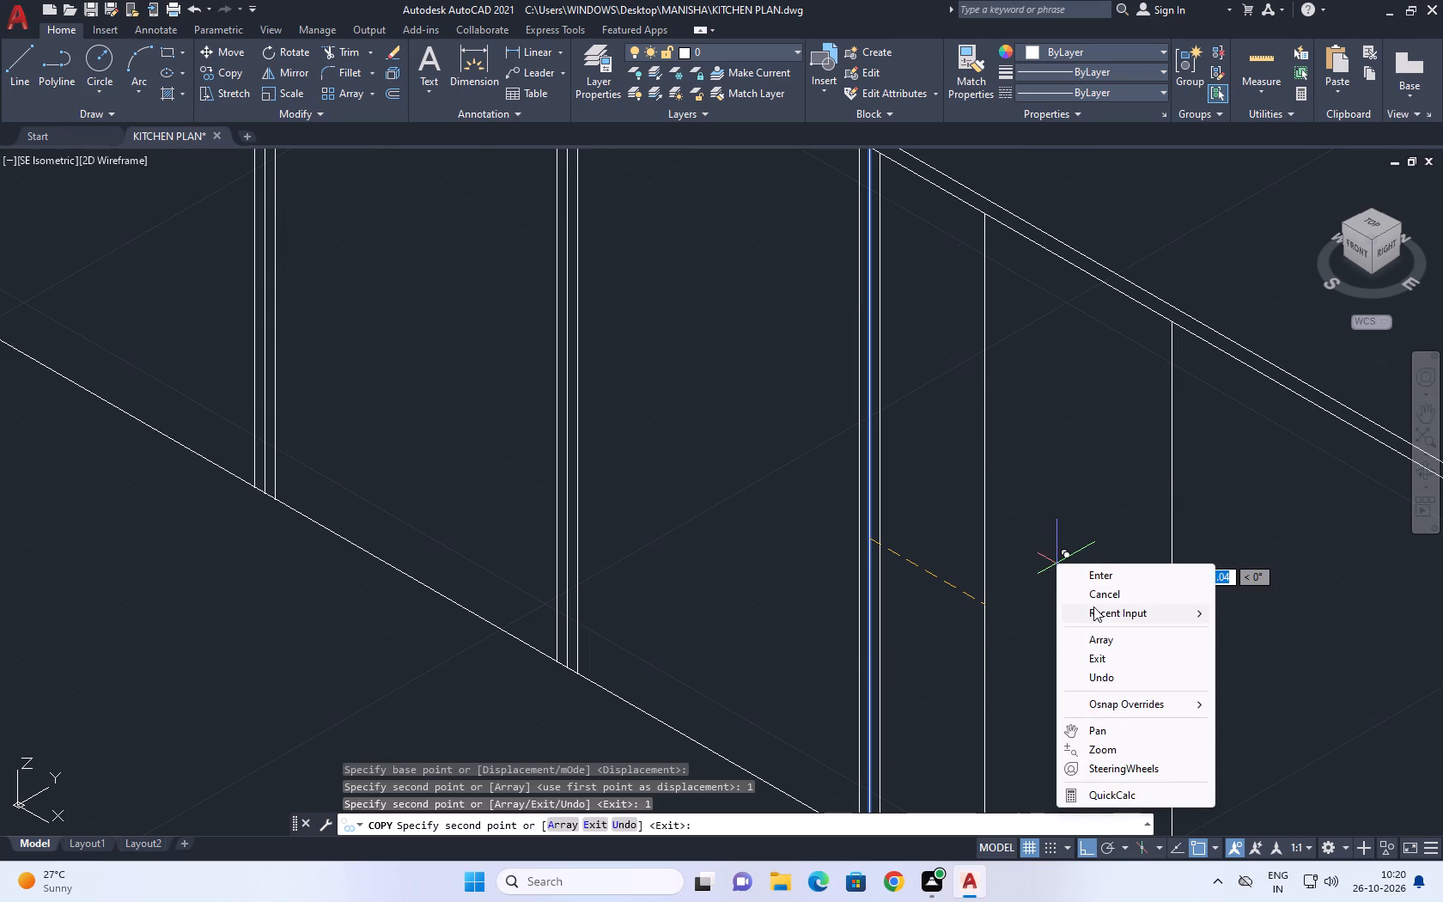
left_click(1108, 587)
Copy the fourth divider line 1 unit to each side, toward the third divider and toward the panel's right edge.
left_click_drag(1161, 611, 1148, 603)
left_click(1126, 564)
left_click_drag(1174, 632, 1154, 579)
left_click_drag(1122, 532, 1102, 529)
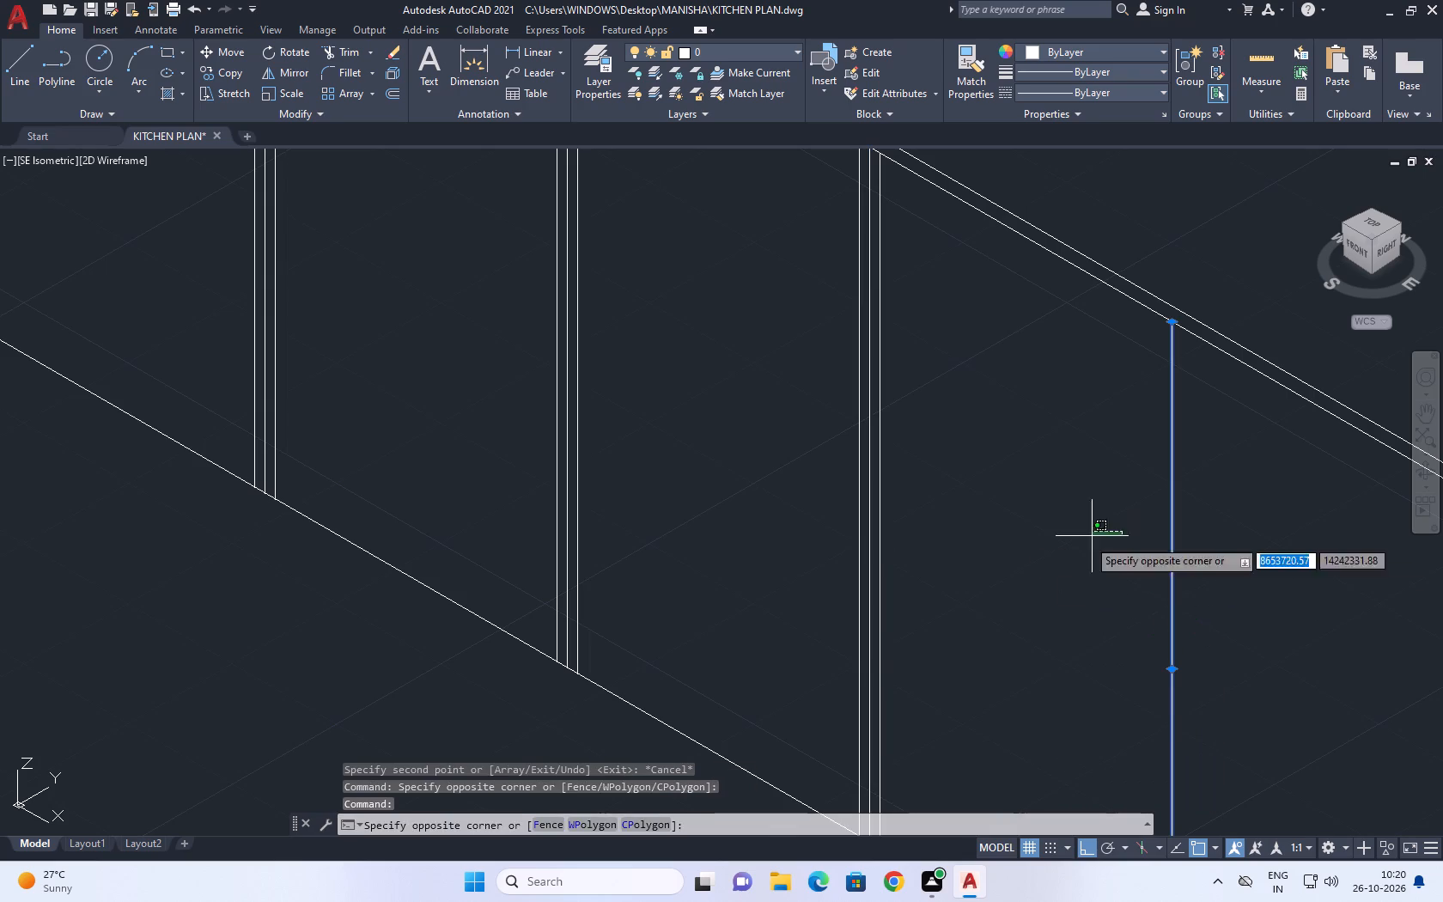
left_click(1040, 565)
type("CO")
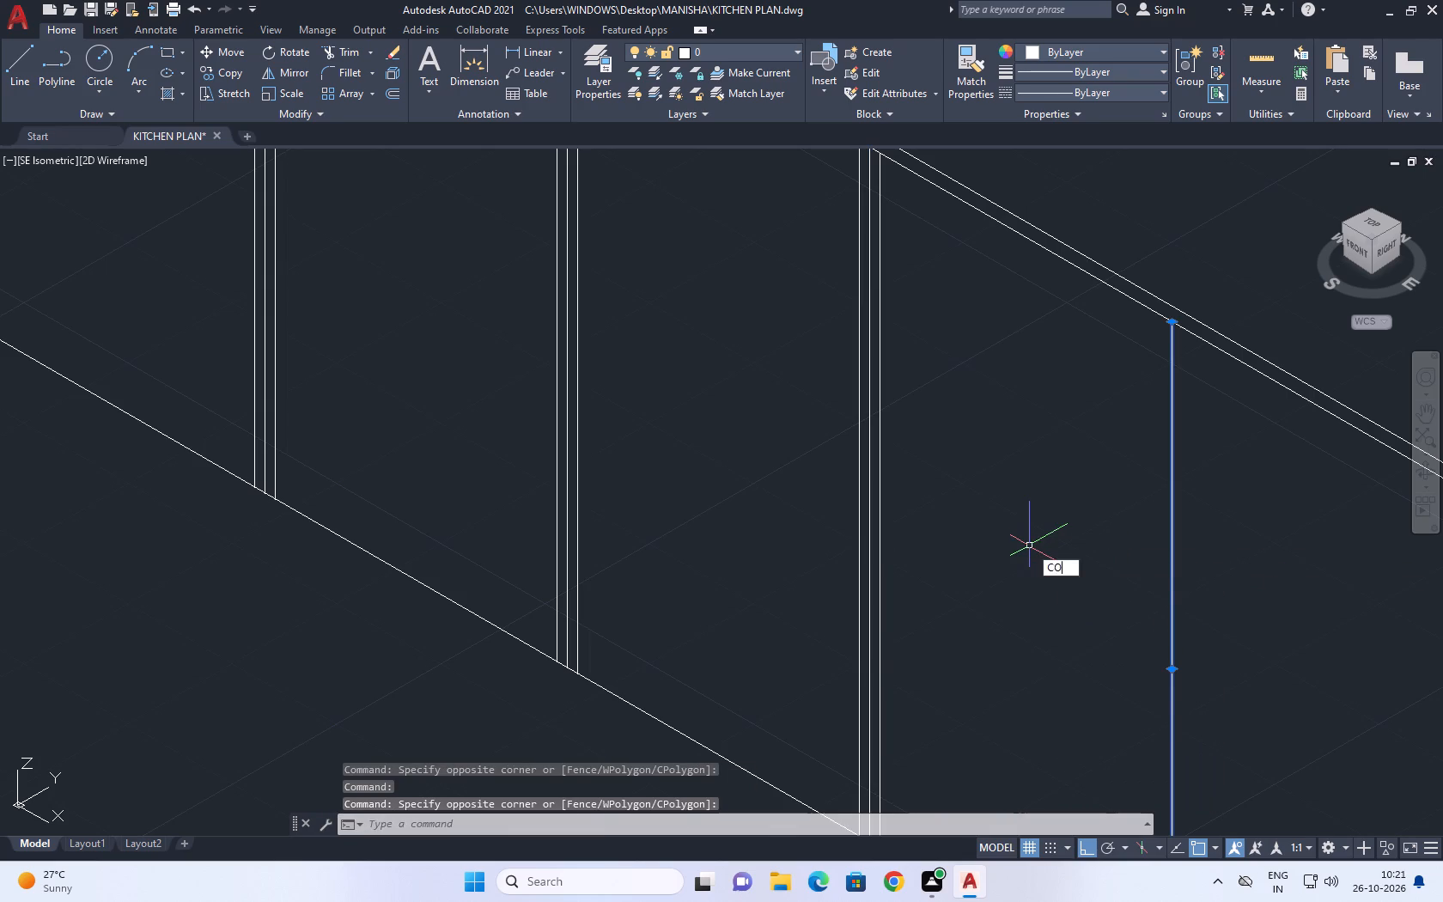
key("space")
scroll(1026, 541, "up", 1)
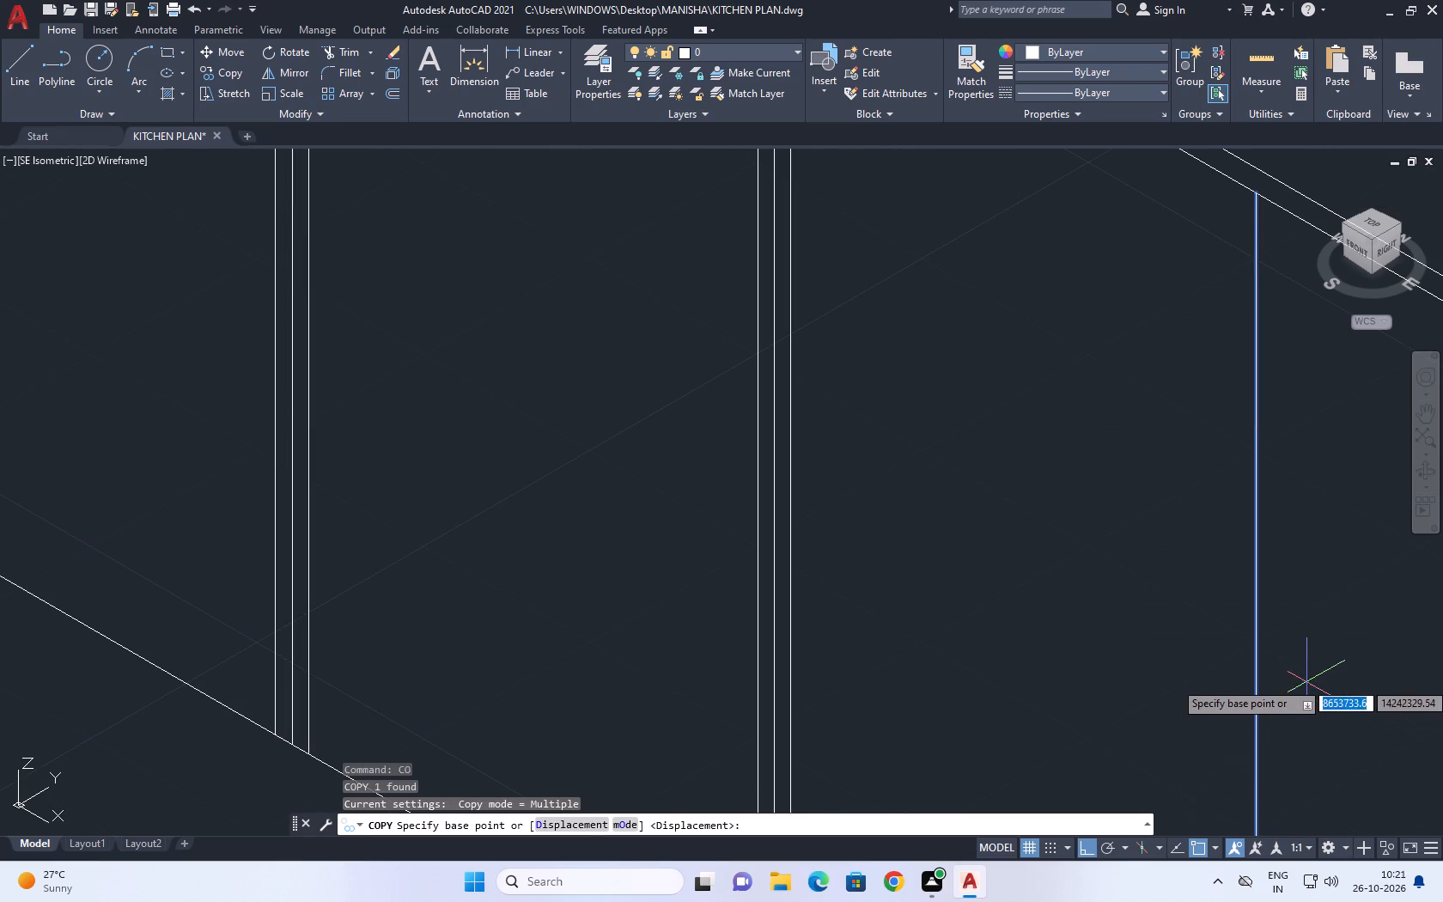
left_click(1256, 679)
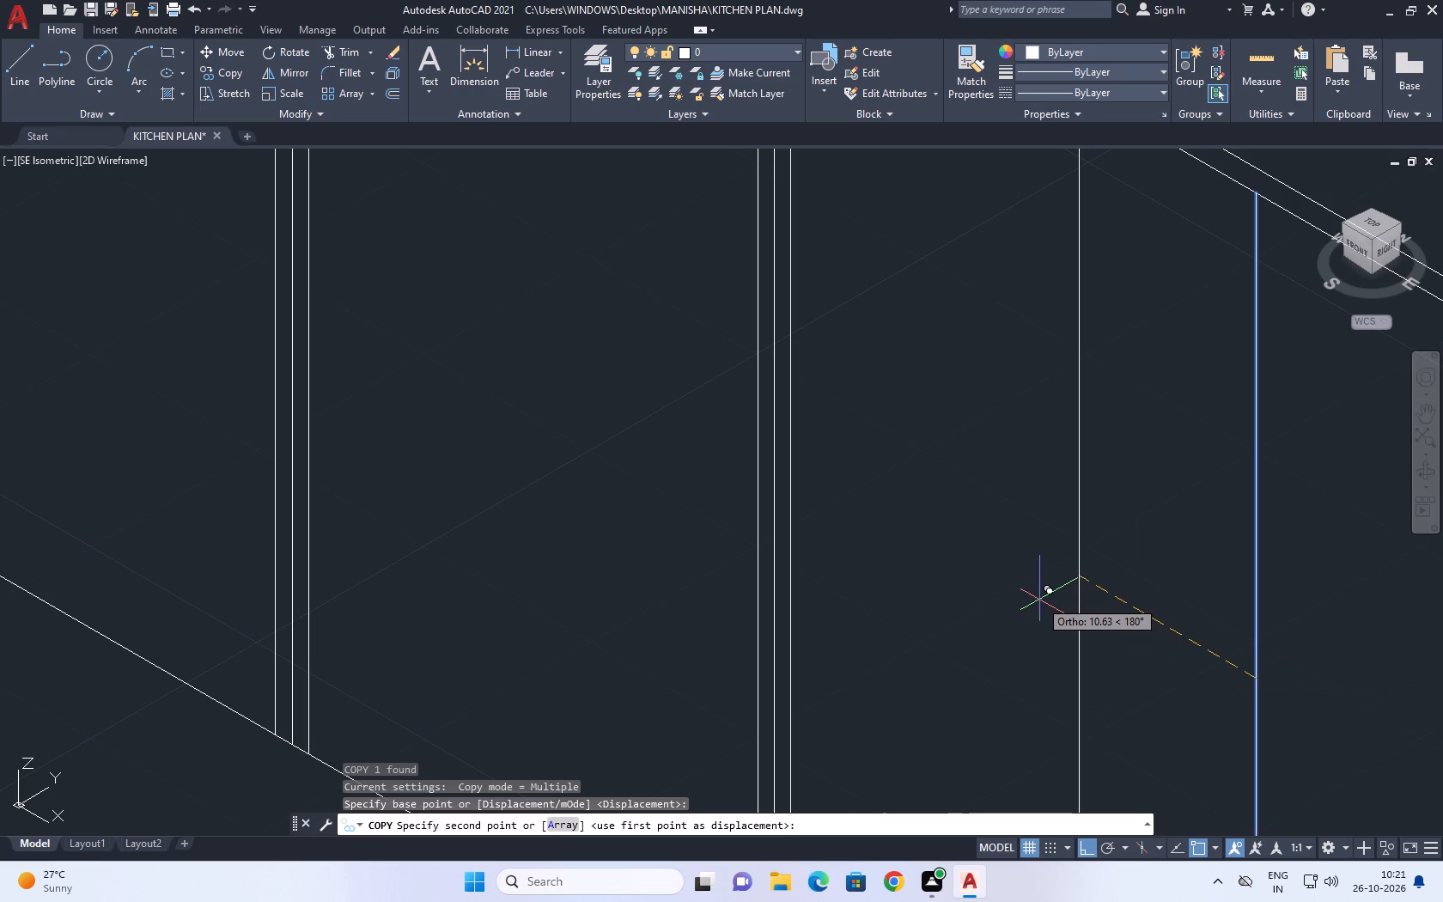
key("1")
key("Return")
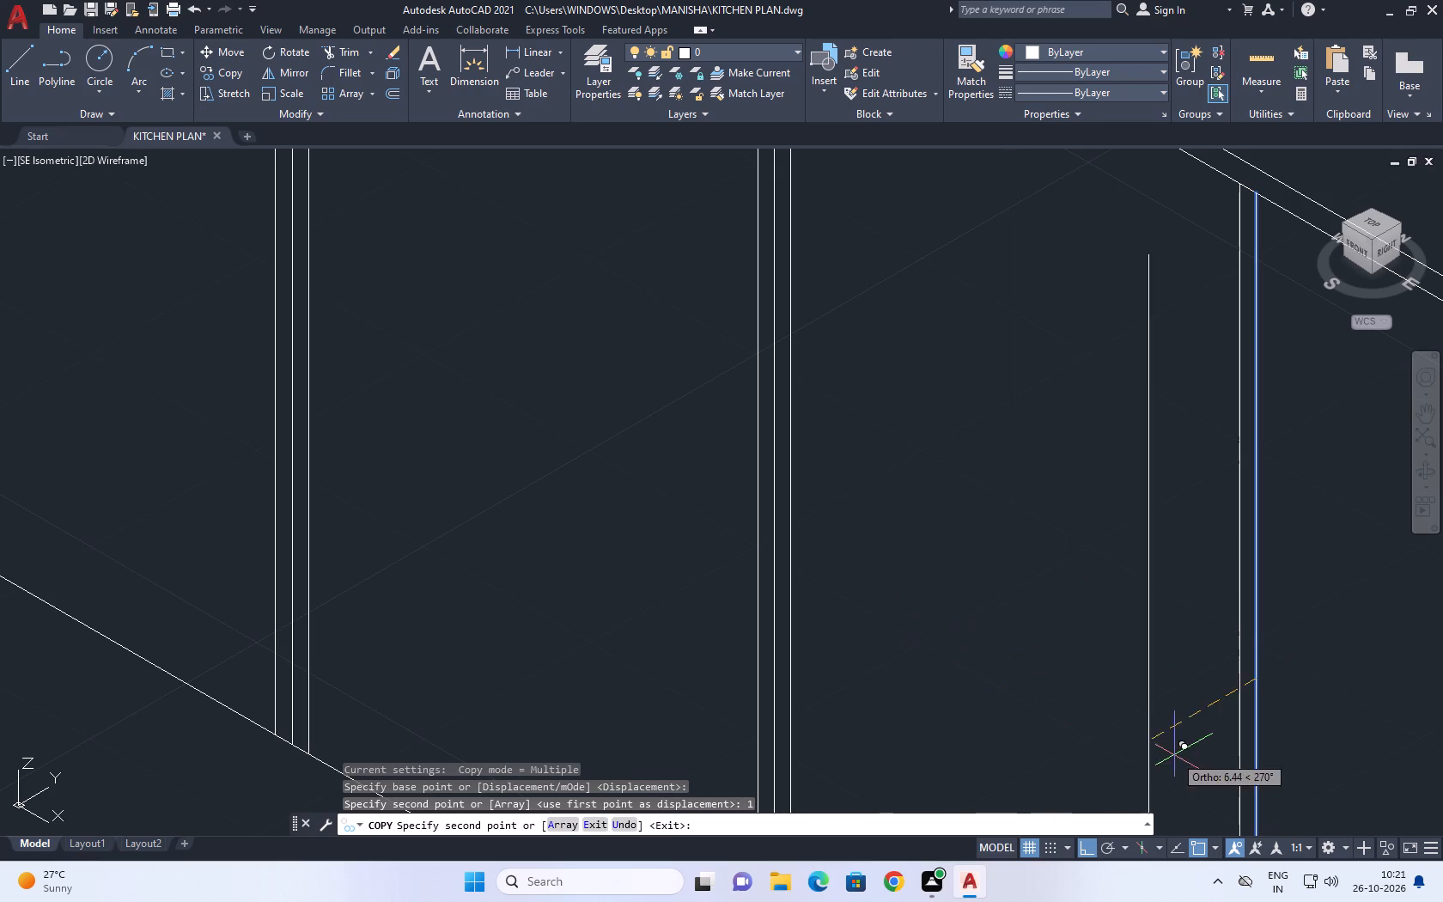
middle_click_drag(1111, 699, 735, 474)
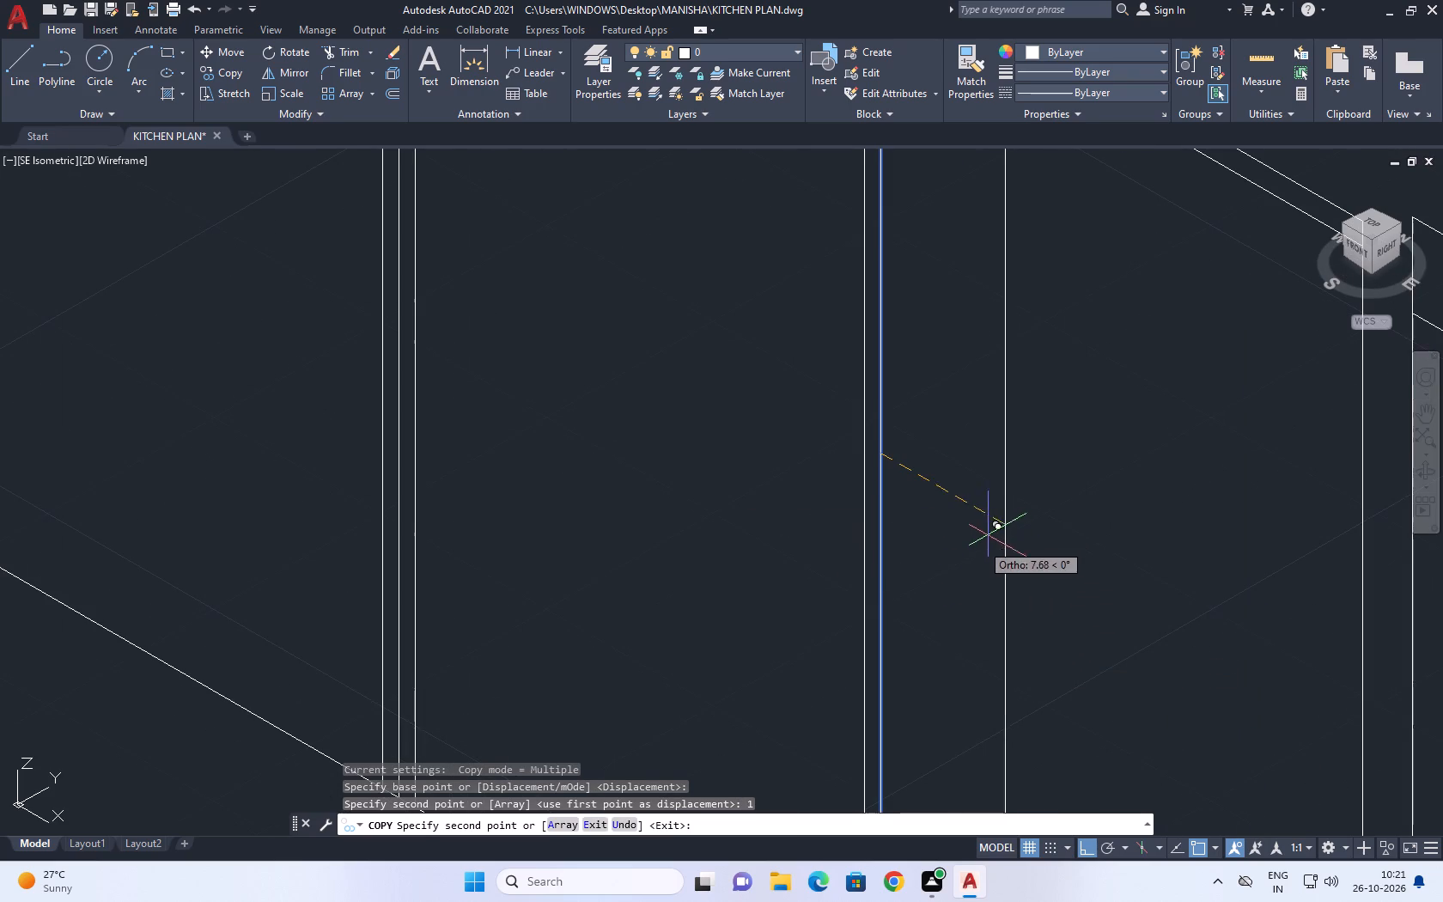
key("1")
key("Return")
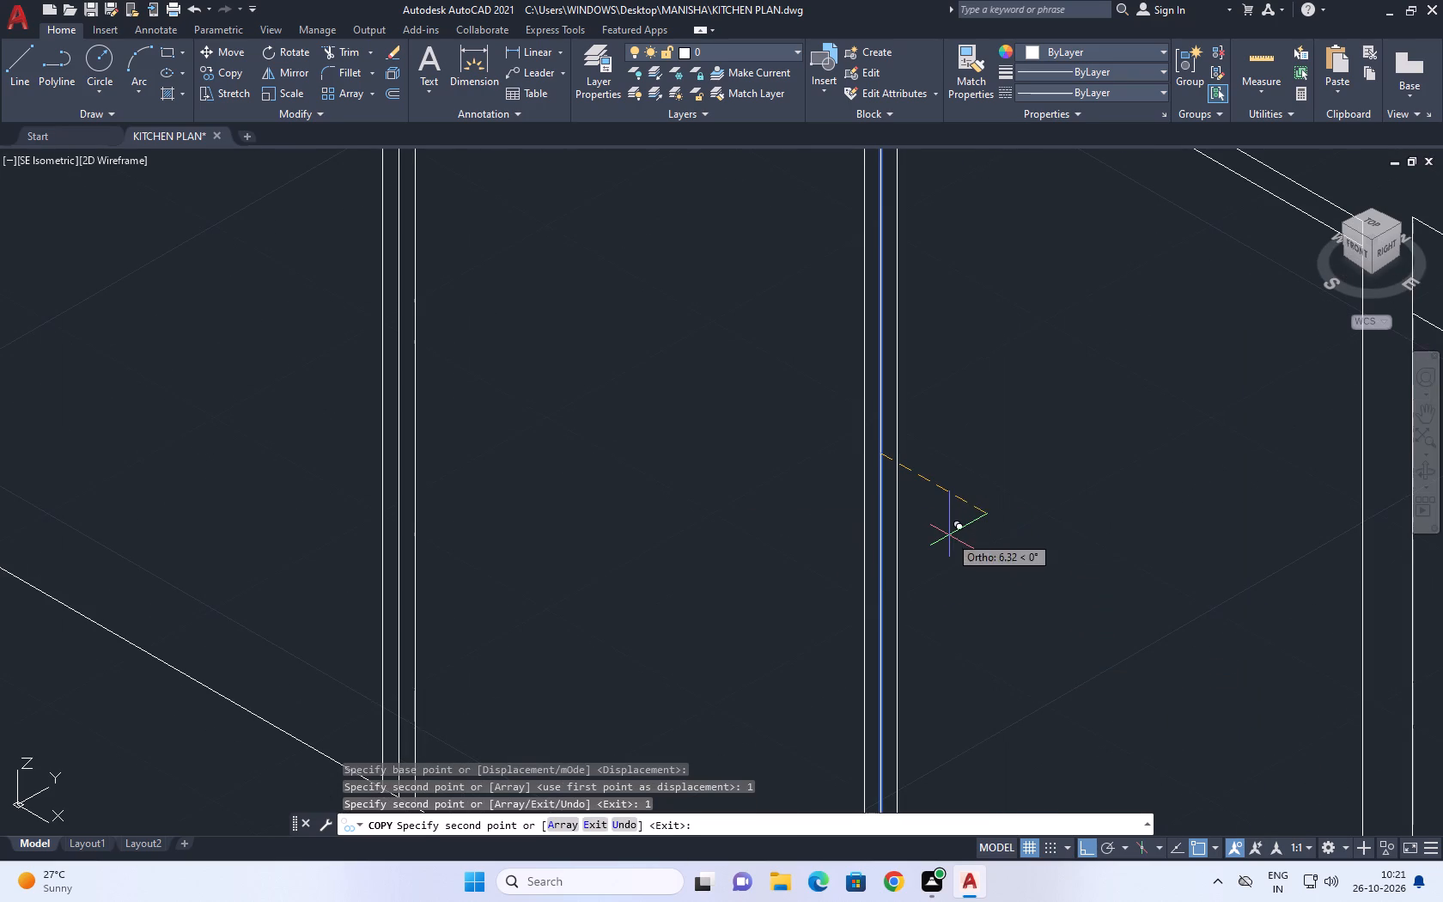
right_click_drag(1123, 609, 1105, 597)
left_click(1200, 635)
Erase the original middle line of the fourth divider, between its two parallel copies.
scroll(813, 482, "down", 3)
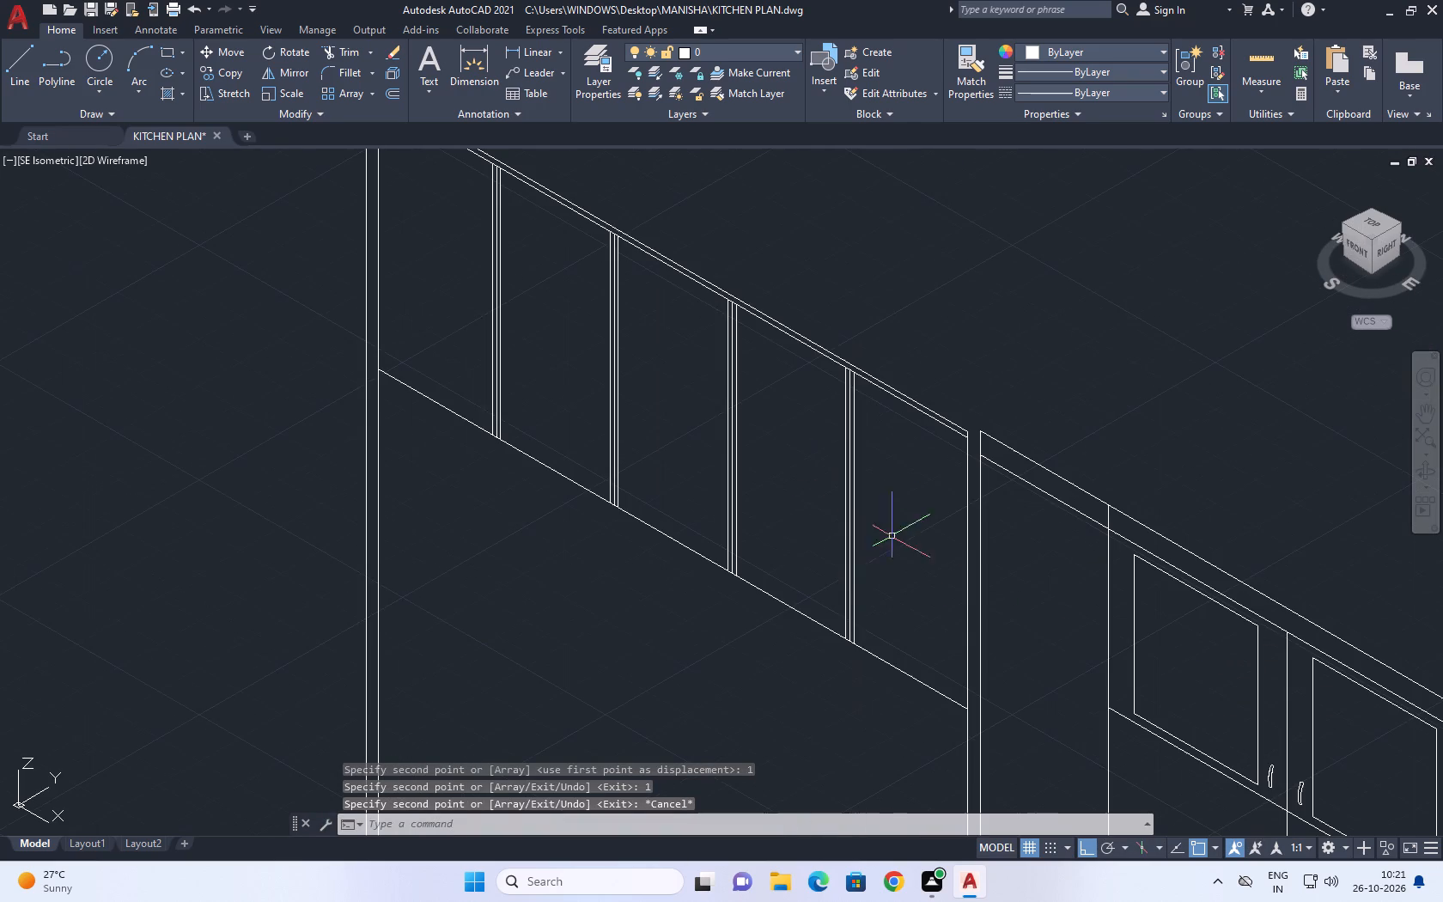
scroll(840, 463, "up", 2)
left_click(862, 458)
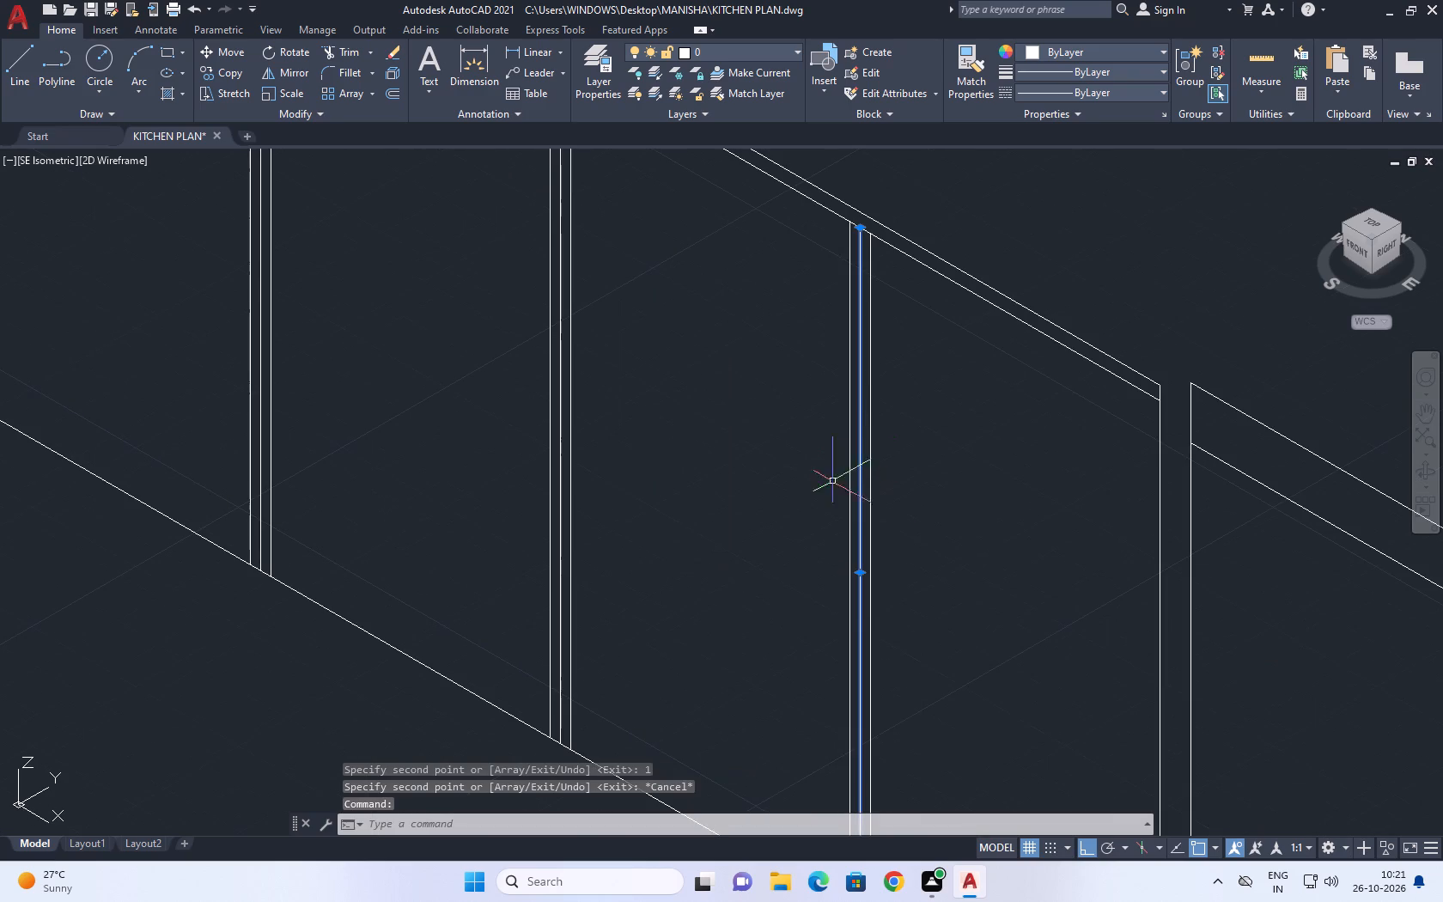
right_click(1002, 485)
left_click(1072, 163)
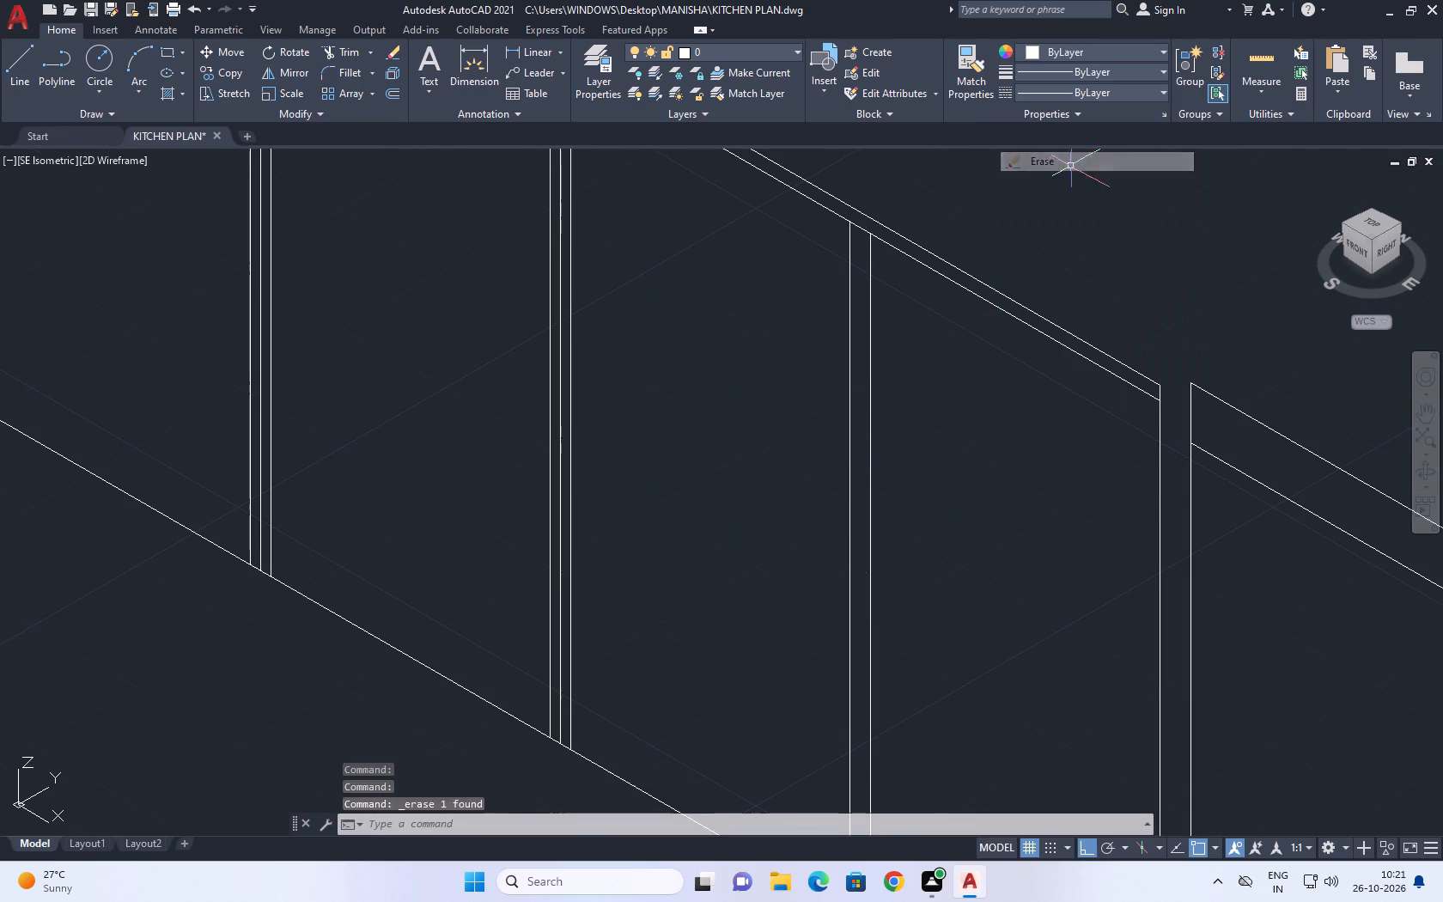
Erase the original middle line of the third divider, between its two parallel copies.
scroll(947, 323, "down", 2)
middle_click_drag(741, 309, 763, 412)
scroll(819, 453, "up", 1)
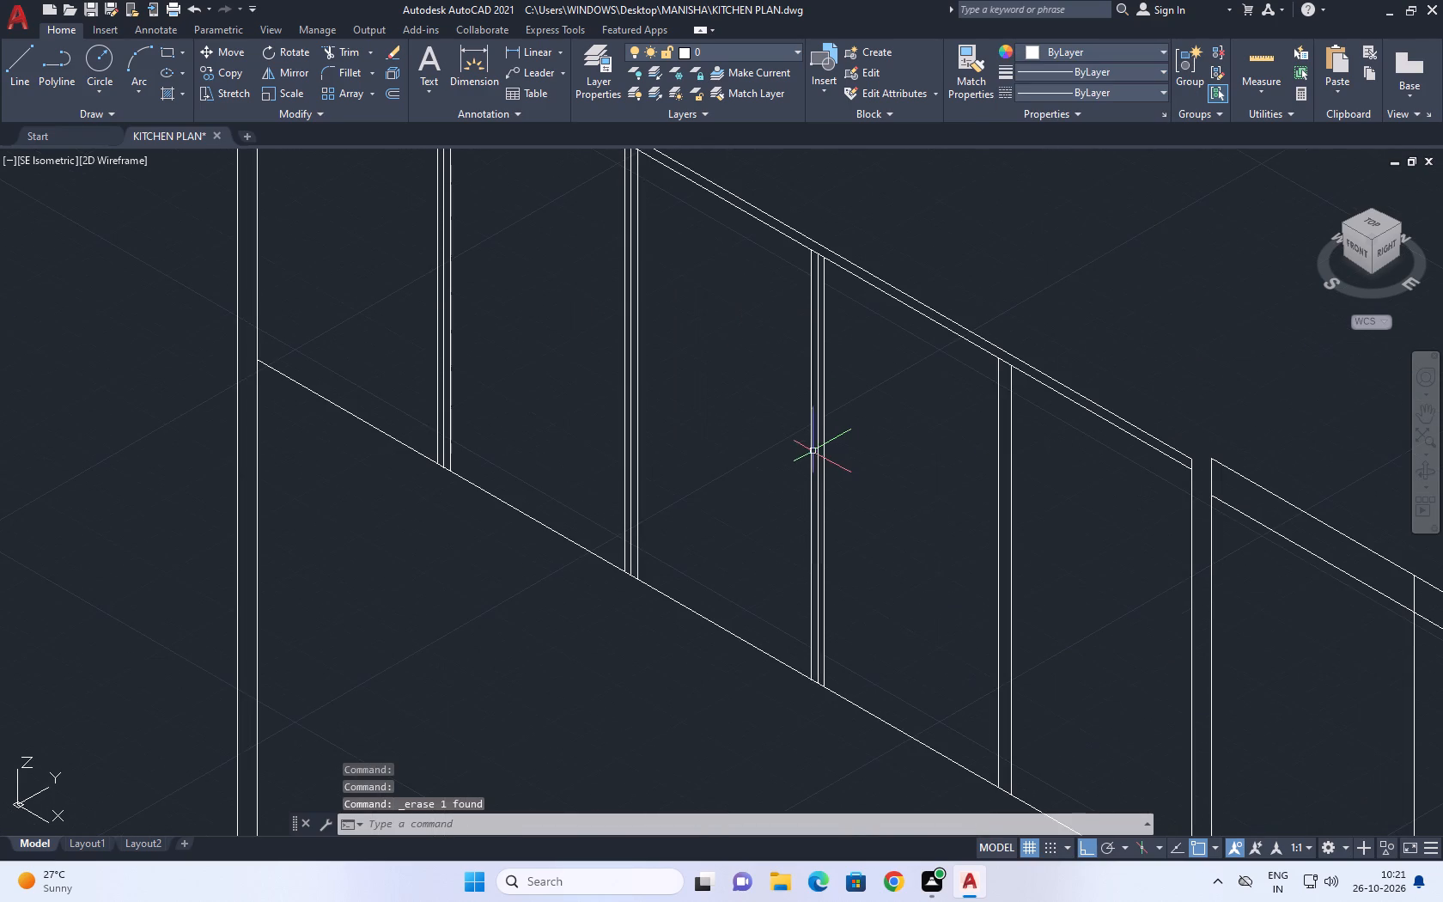
scroll(819, 446, "up", 3)
left_click(819, 432)
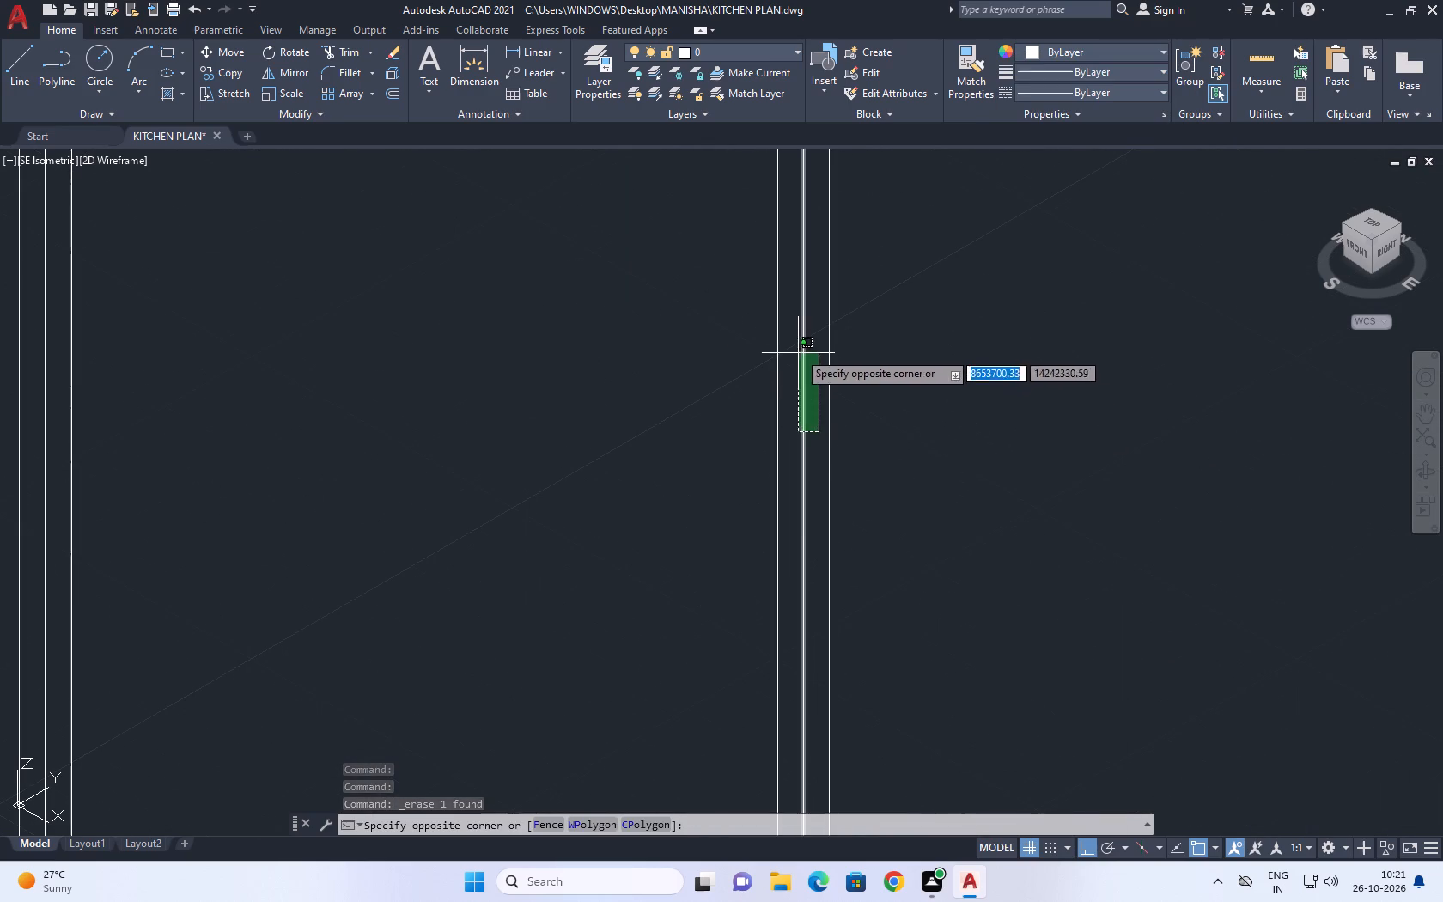
left_click(798, 350)
right_click(805, 358)
left_click(864, 465)
Erase the original middle line of the second divider, between its two parallel copies.
scroll(868, 473, "down", 4)
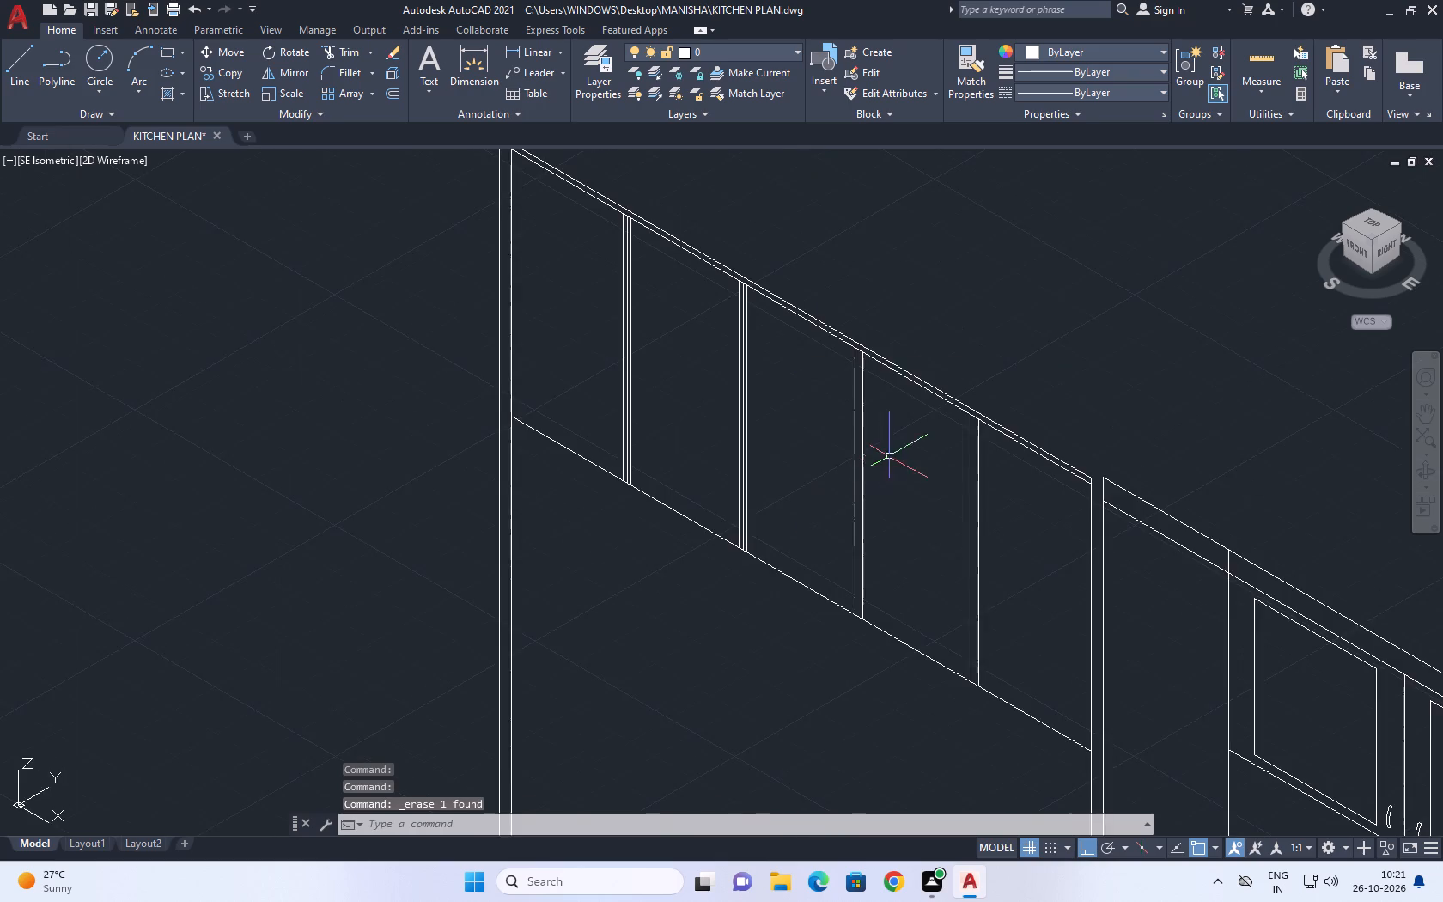
middle_click_drag(886, 456, 787, 599)
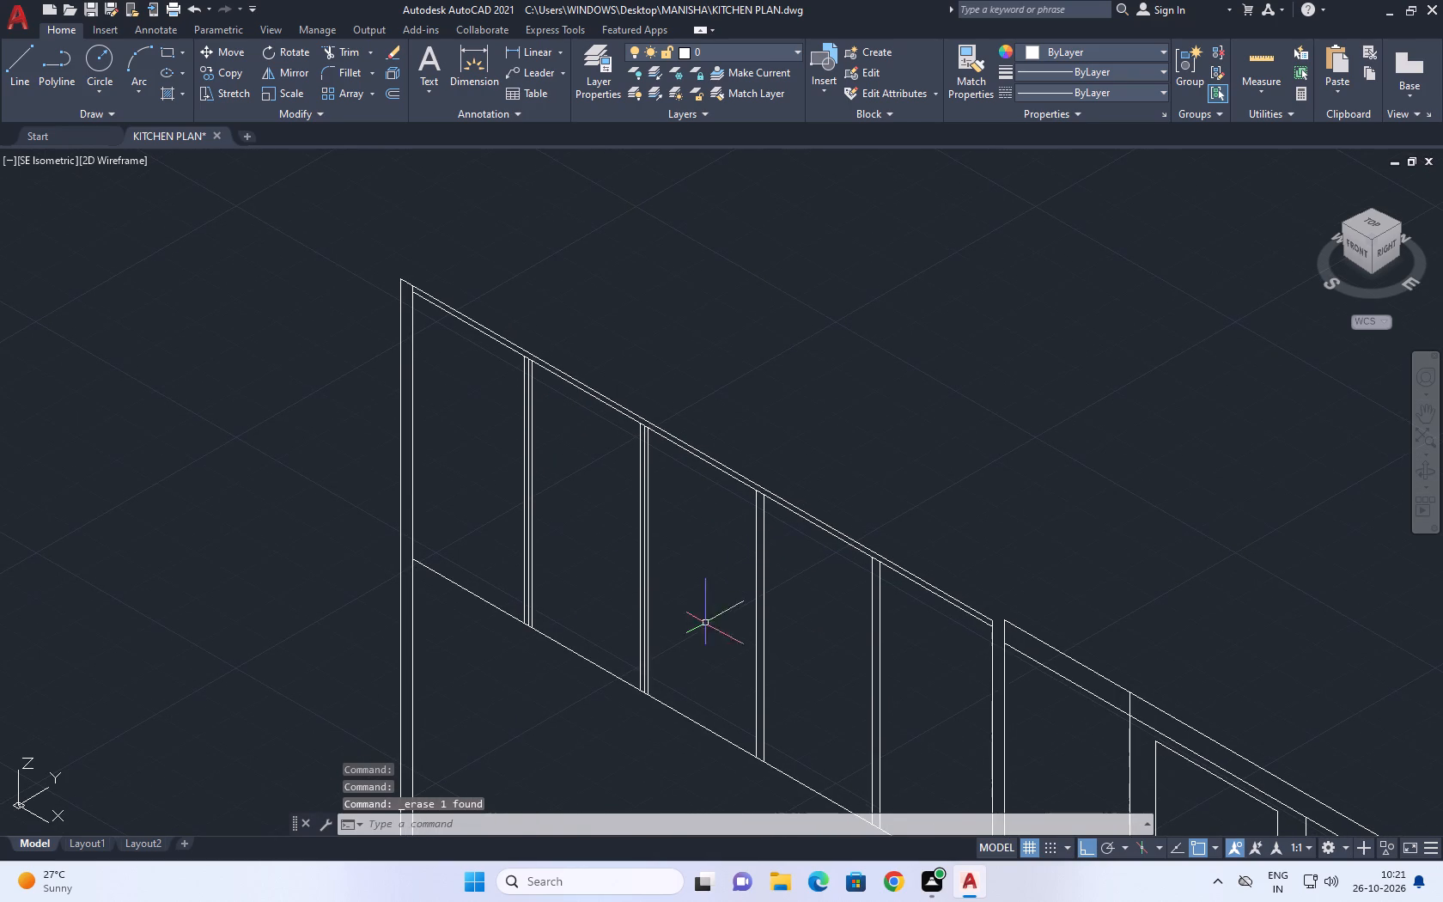
scroll(700, 700, "down", 1)
scroll(667, 666, "up", 1)
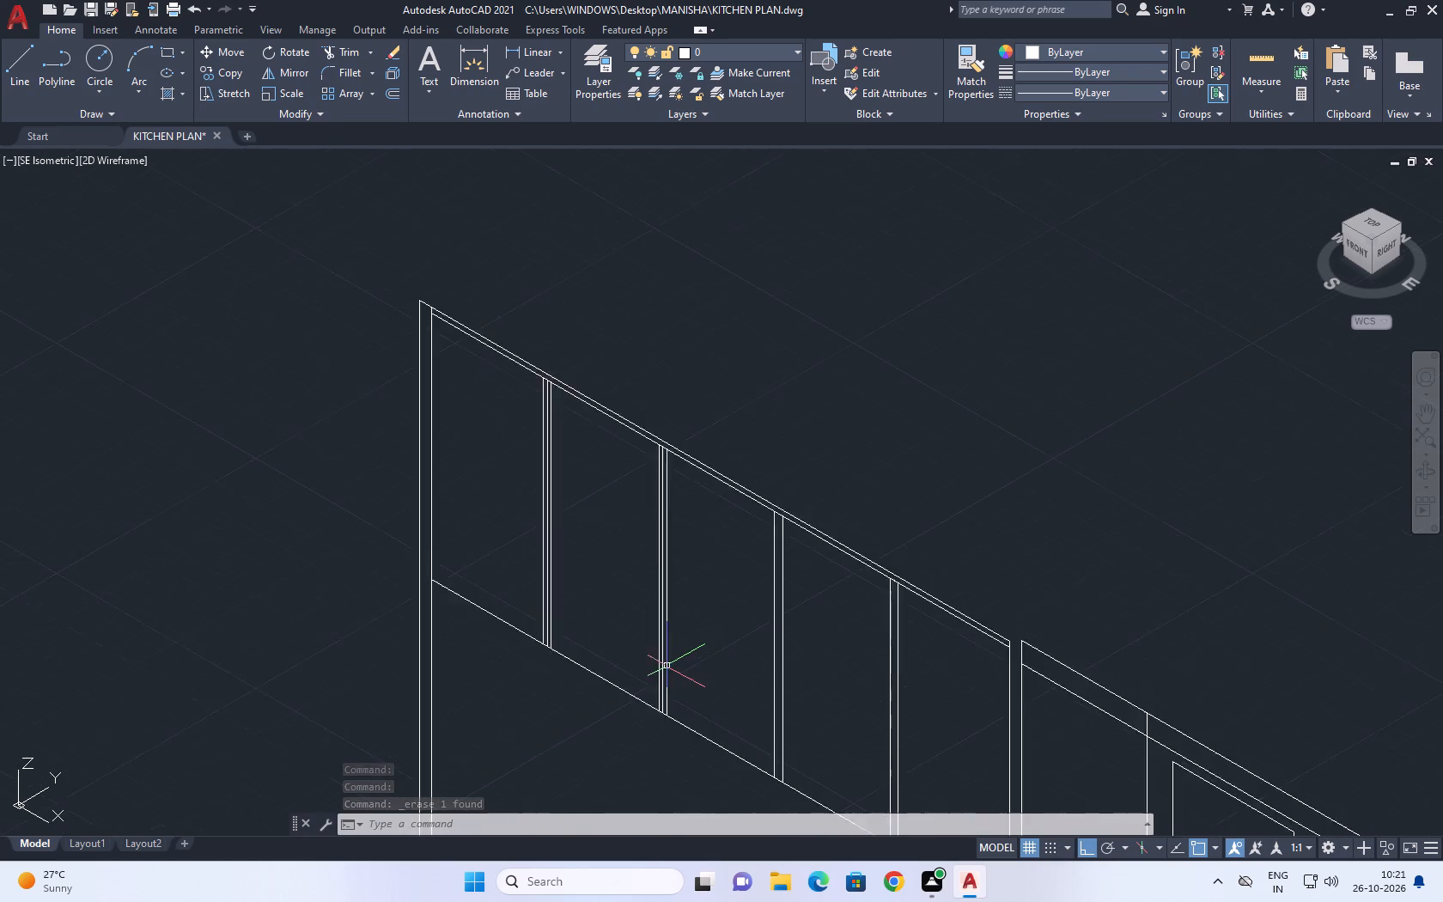
scroll(667, 666, "up", 2)
left_click(647, 606)
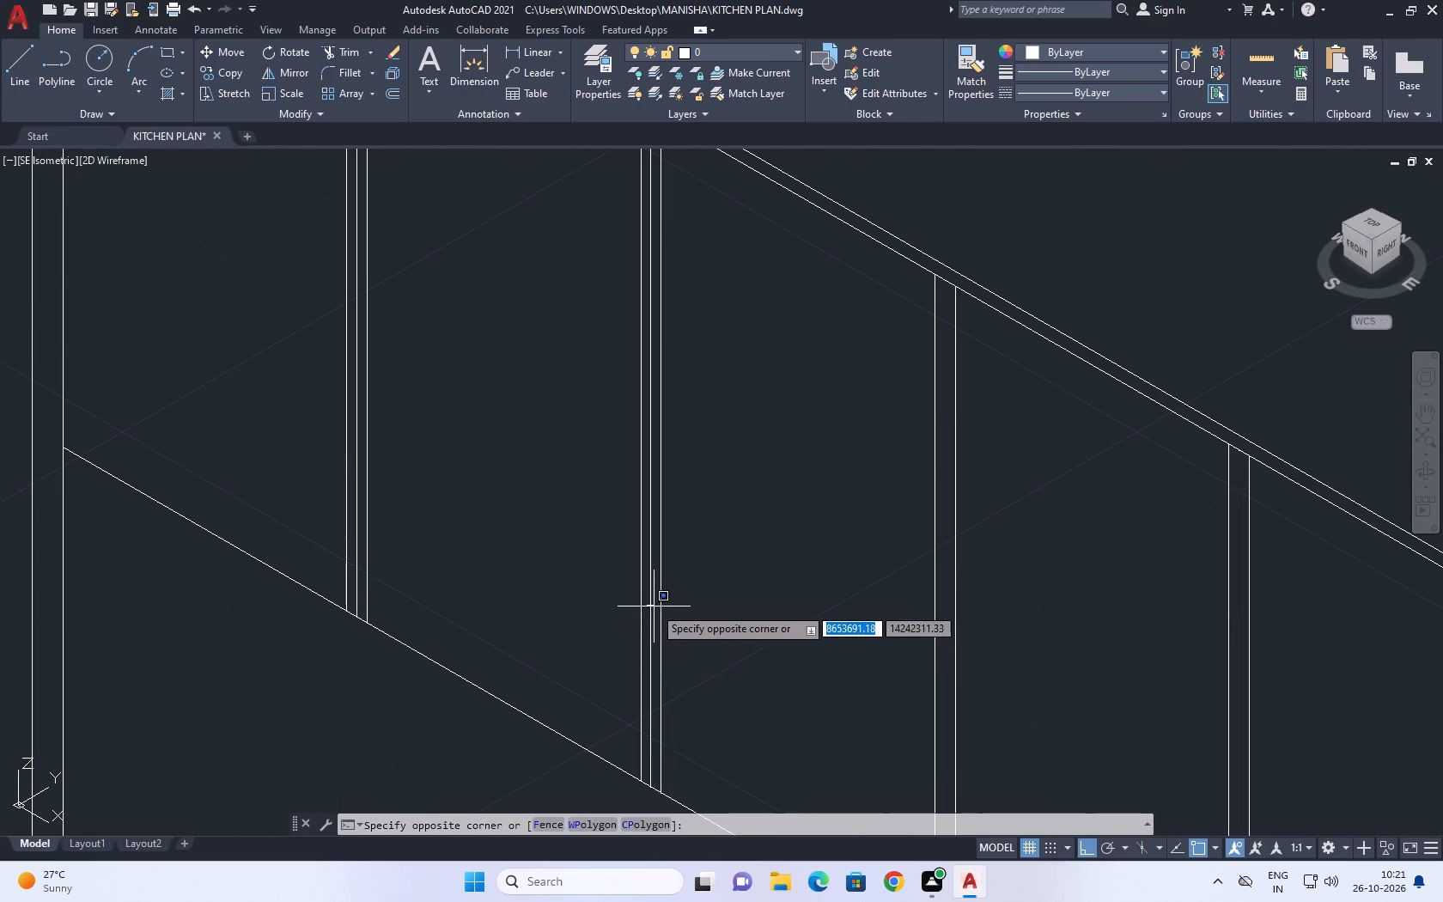
left_click(649, 608)
left_click(648, 622)
right_click(729, 491)
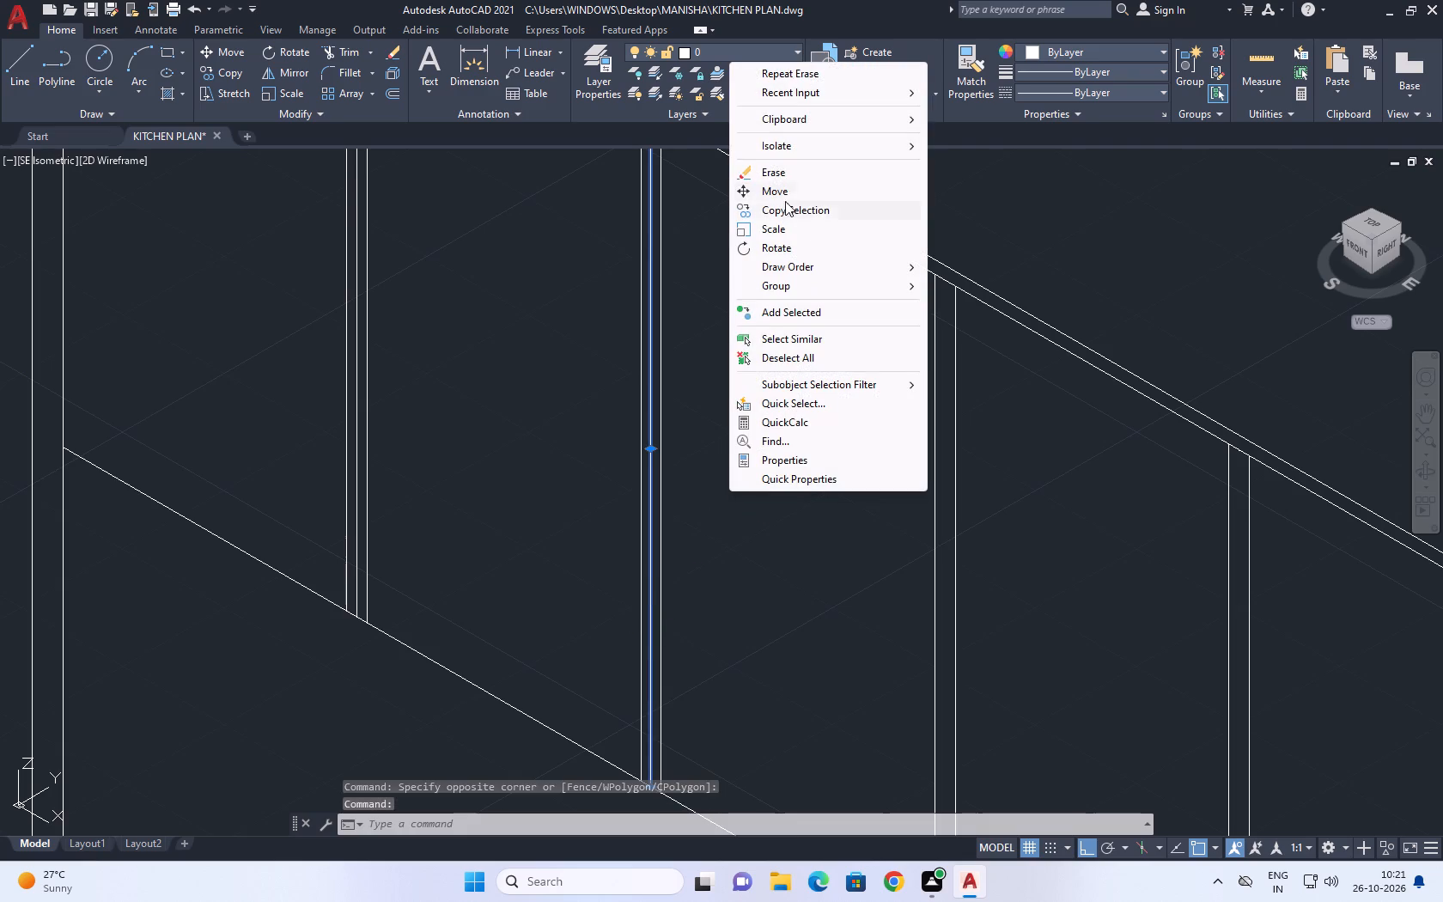
left_click(789, 177)
Erase the original middle line of the leftmost divider, between its two parallel copies.
middle_click_drag(705, 475, 808, 764)
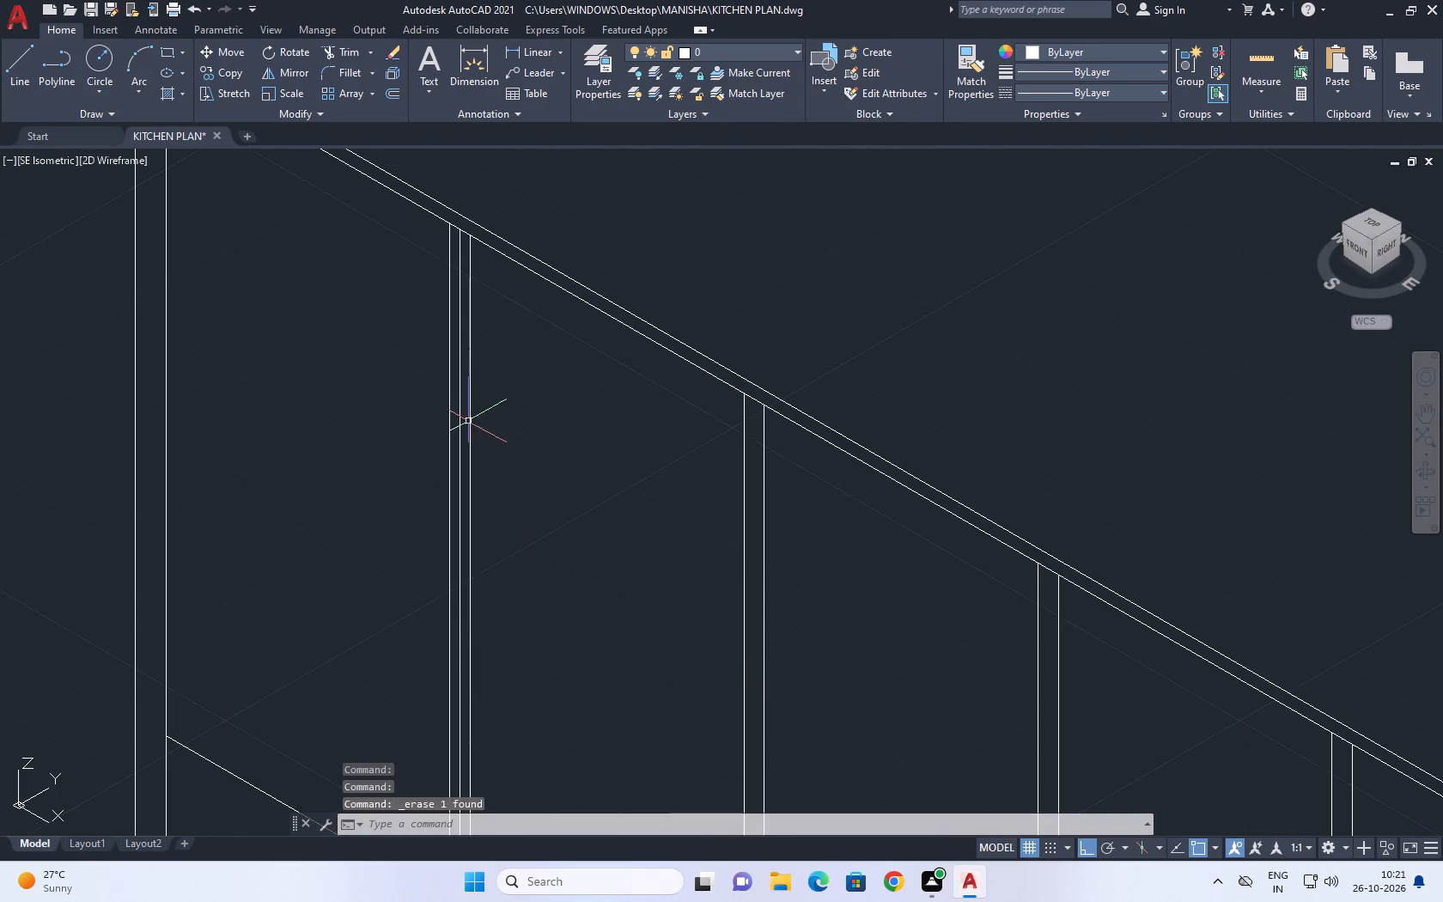
scroll(455, 435, "up", 3)
left_click(469, 442)
right_click(752, 403)
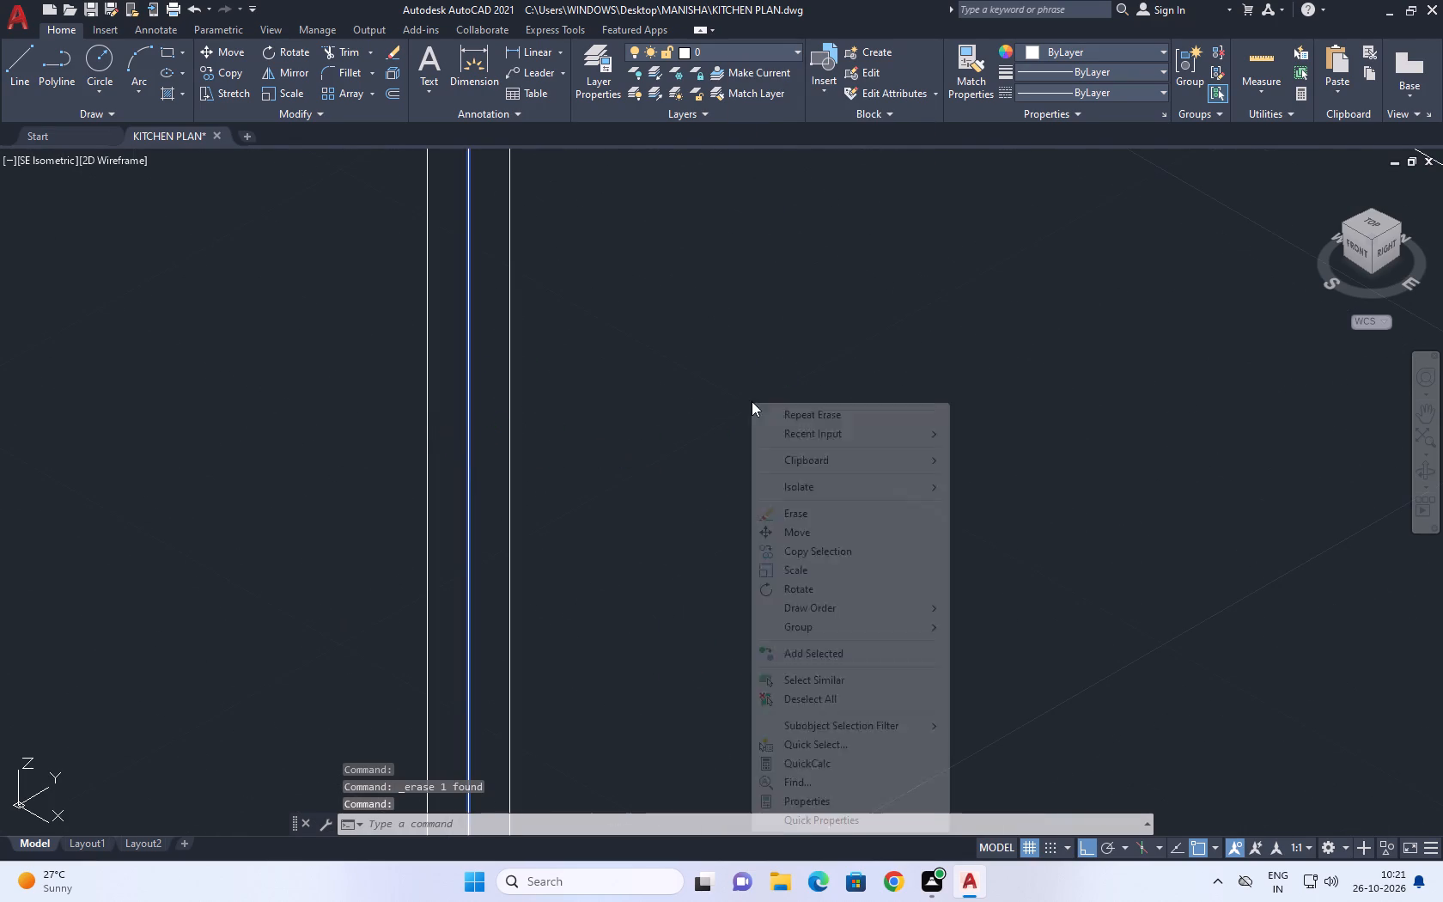
left_click(811, 514)
Stretch the right ends of the left panel's two top edge lines to the outer vertical line beside the adjoining cabinet.
scroll(760, 473, "down", 5)
middle_click_drag(984, 527, 943, 482)
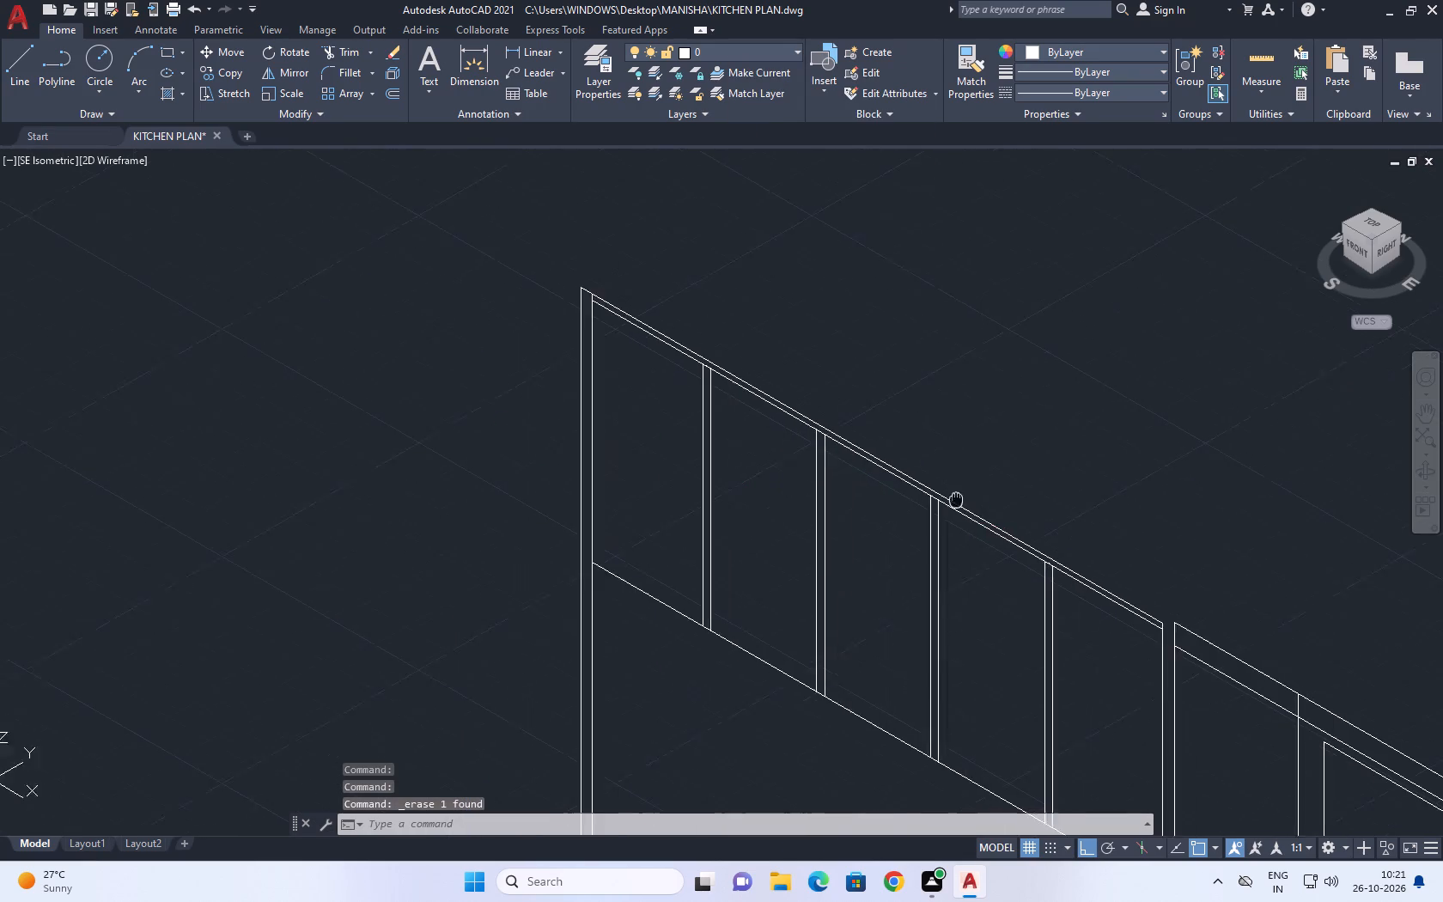
middle_click_drag(943, 482, 747, 409)
scroll(936, 529, "up", 1)
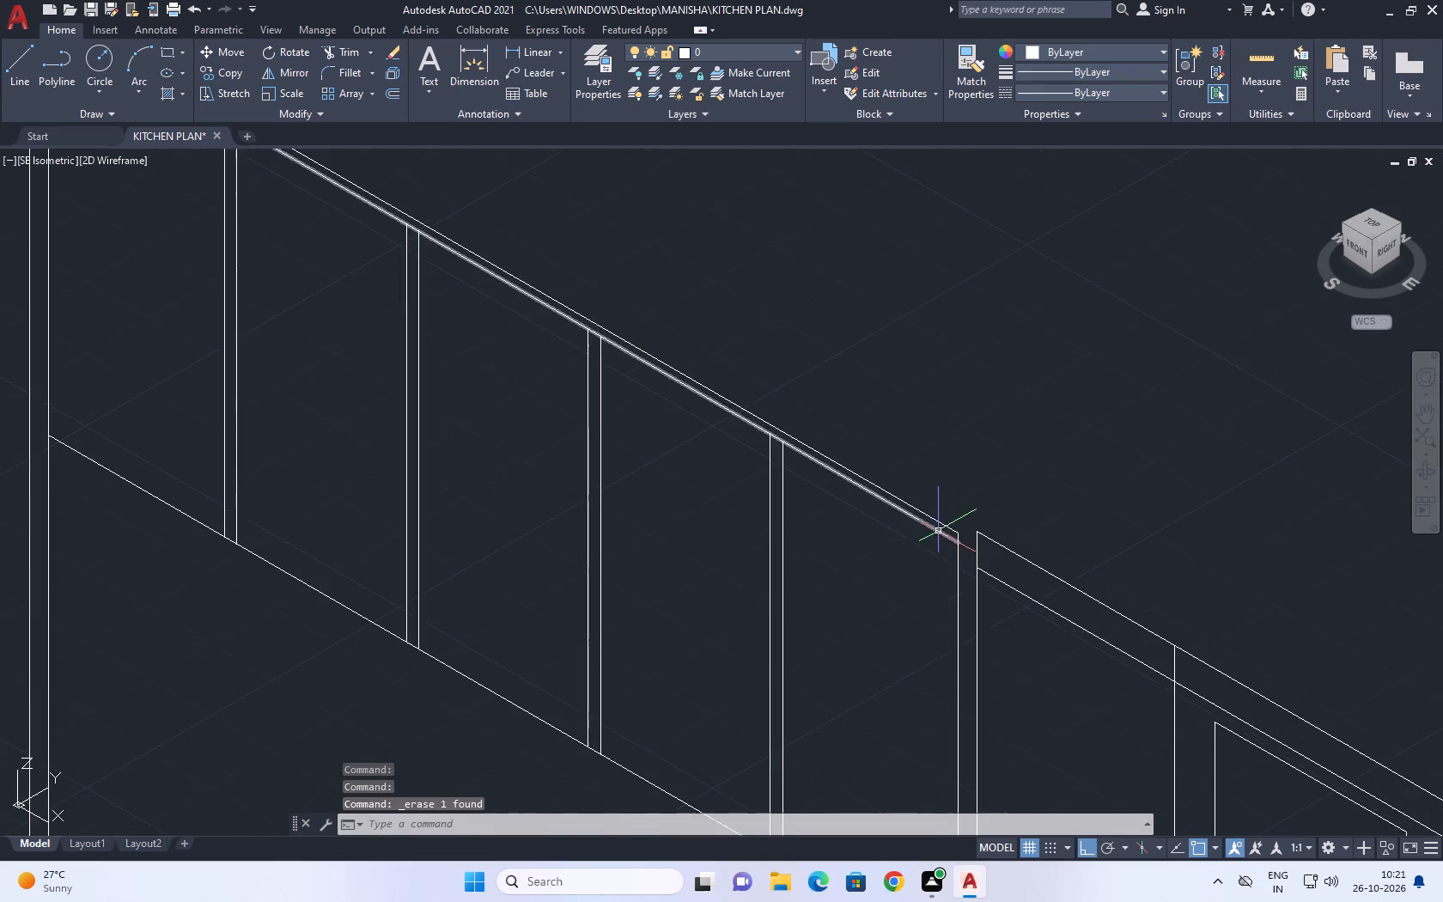
middle_click_drag(939, 531, 989, 649)
scroll(993, 649, "down", 3)
middle_click_drag(998, 641, 954, 637)
scroll(953, 662, "up", 3)
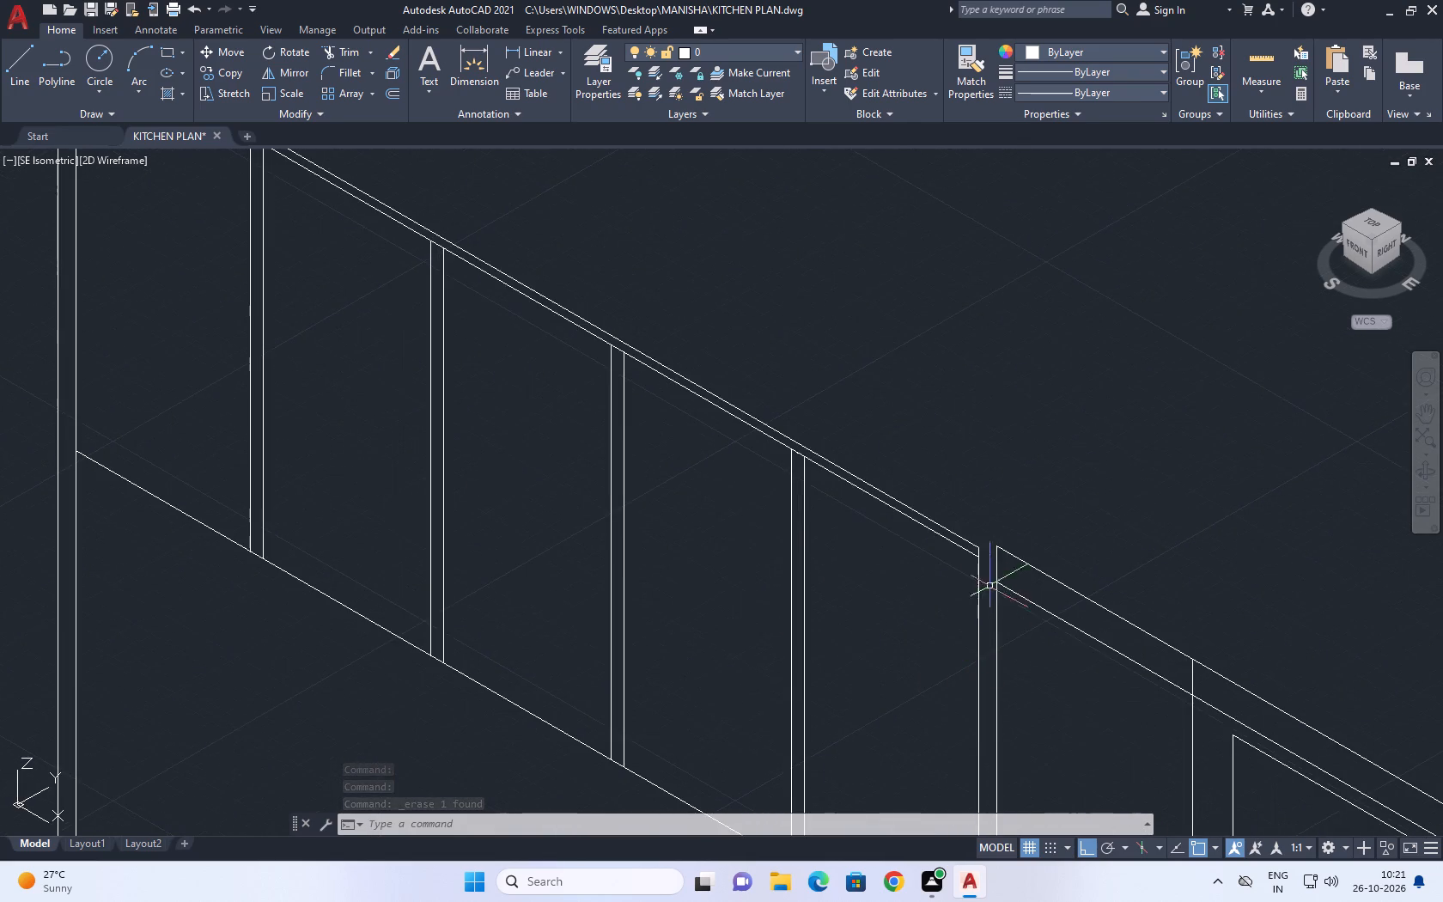
scroll(974, 545, "up", 2)
left_click(979, 536)
left_click(936, 571)
scroll(951, 560, "up", 2)
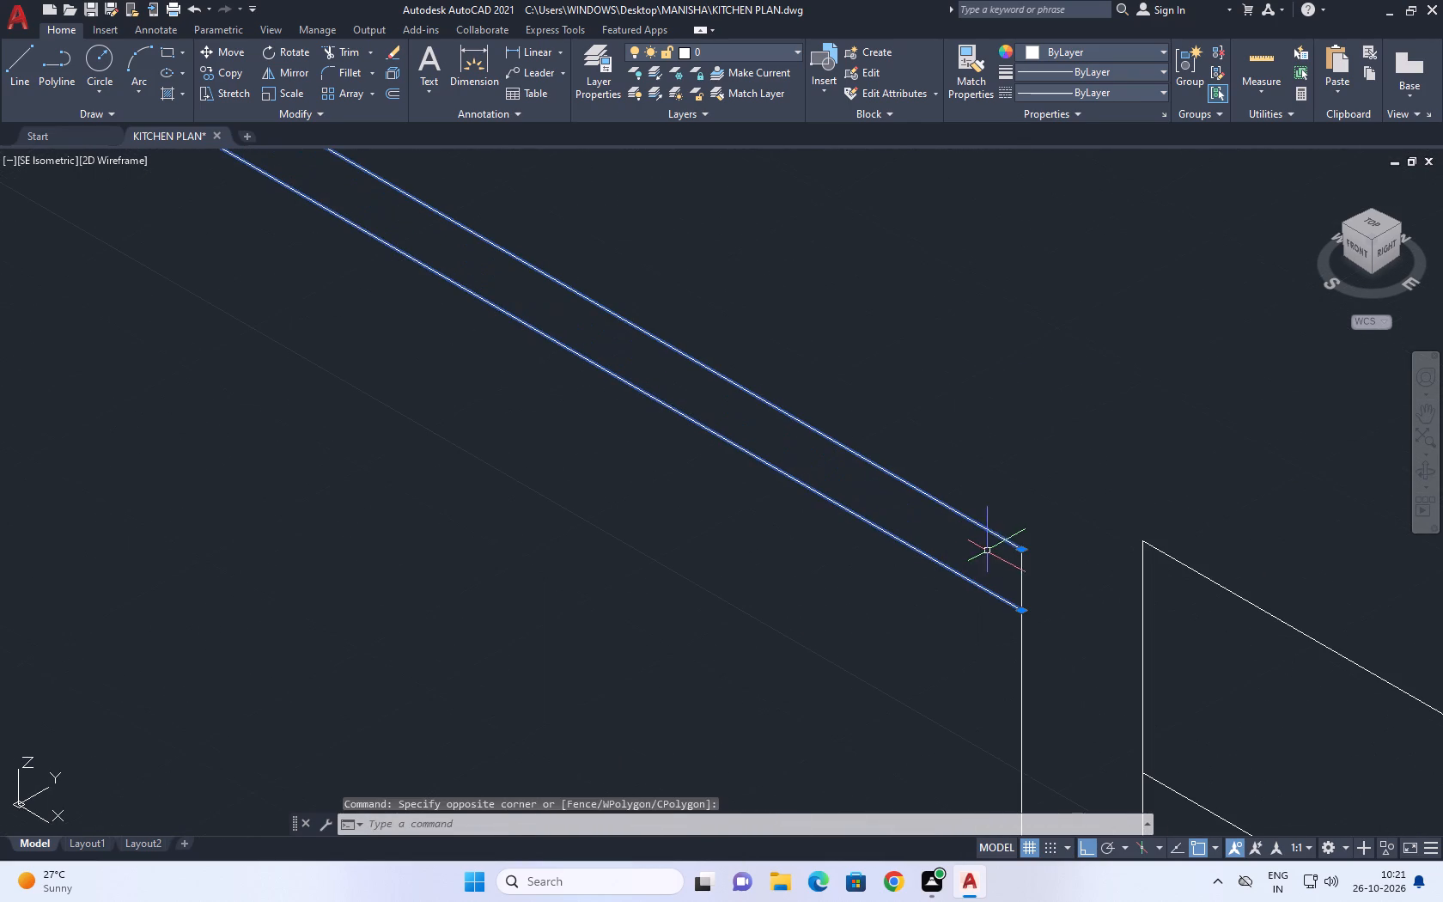
left_click(1025, 547)
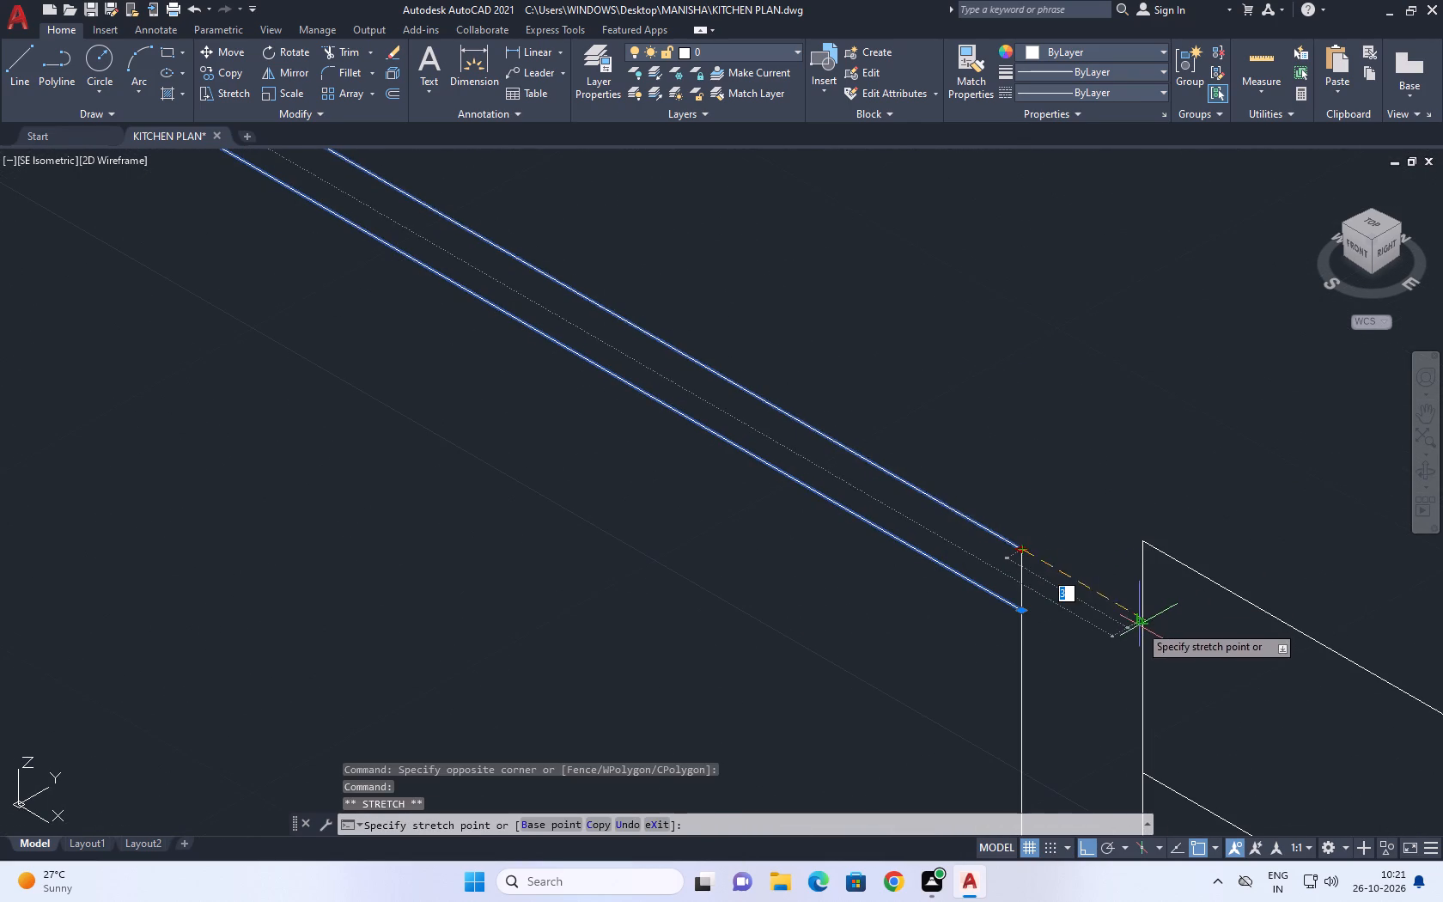
left_click(1141, 625)
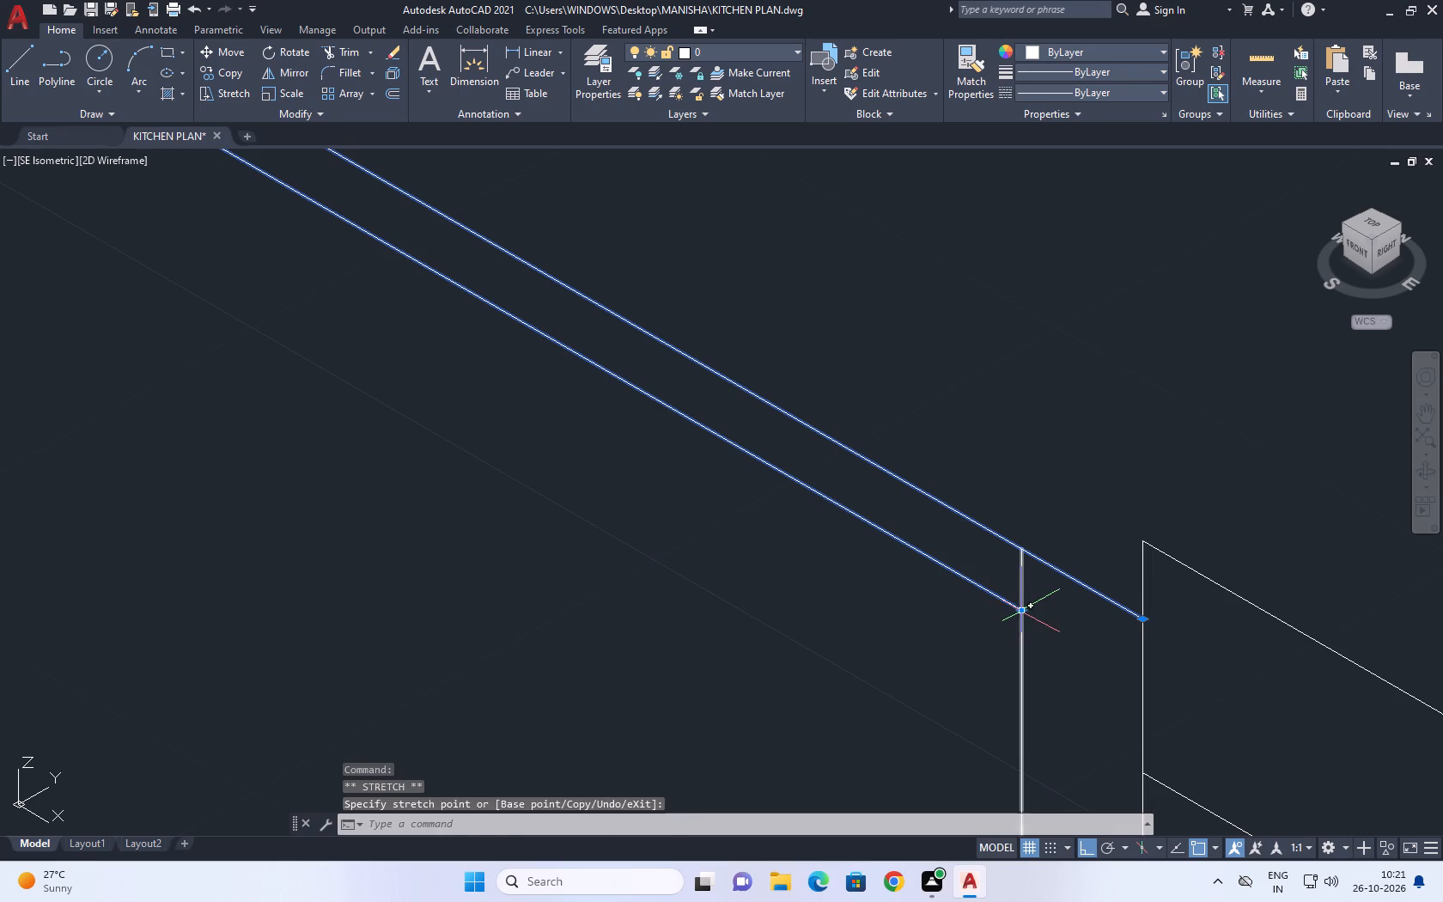
left_click(1024, 613)
left_click(1141, 680)
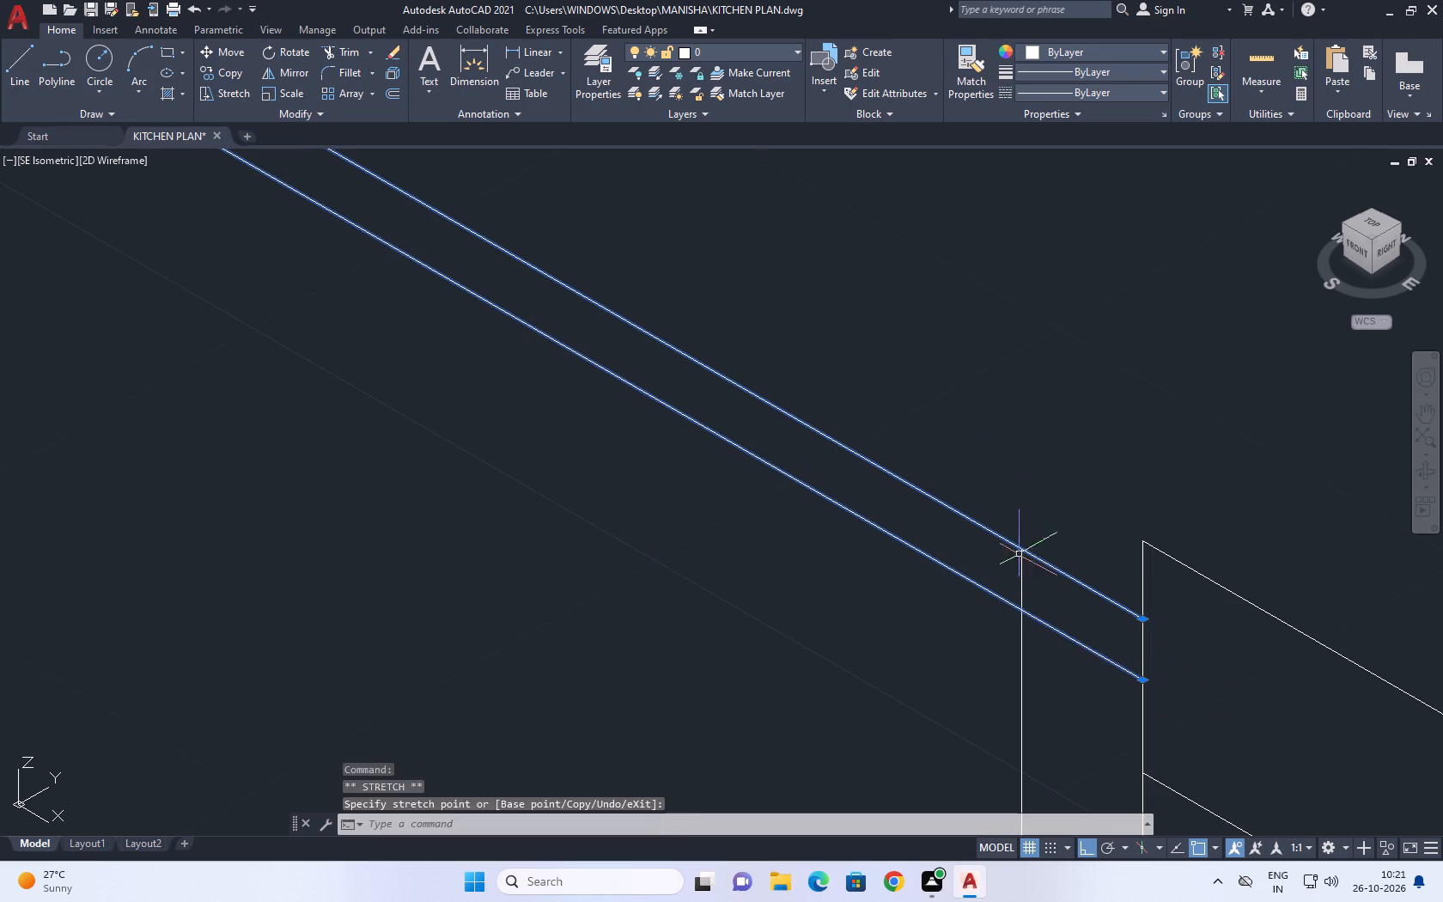
right_click(988, 454)
left_click(1058, 711)
Copy the sloping line at the bottom of the left panel's dividers 1 unit straight up.
middle_click_drag(1063, 673, 962, 678)
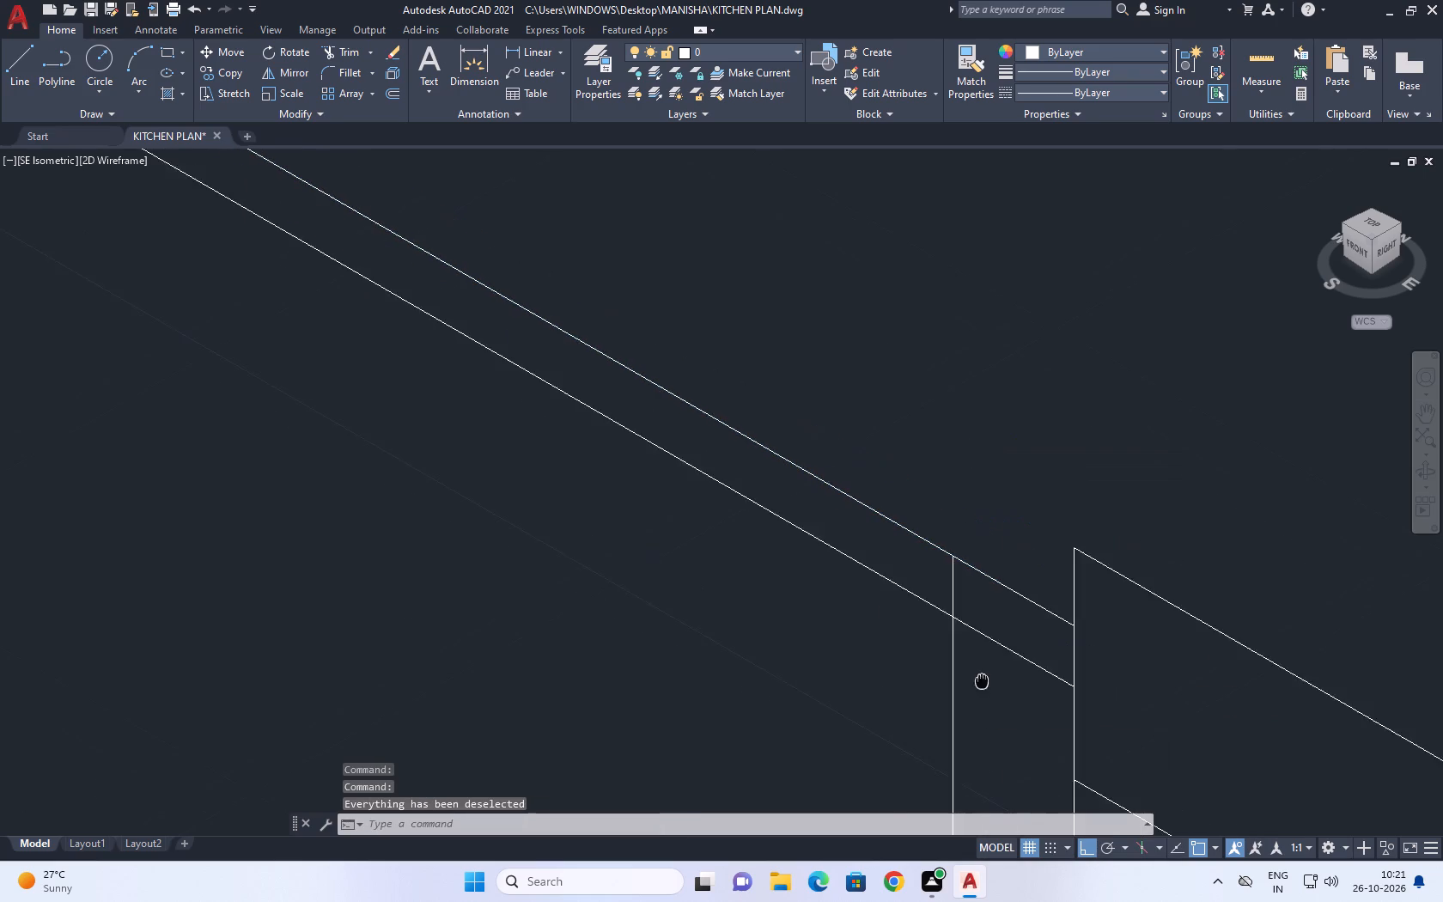
middle_click_drag(962, 678, 920, 665)
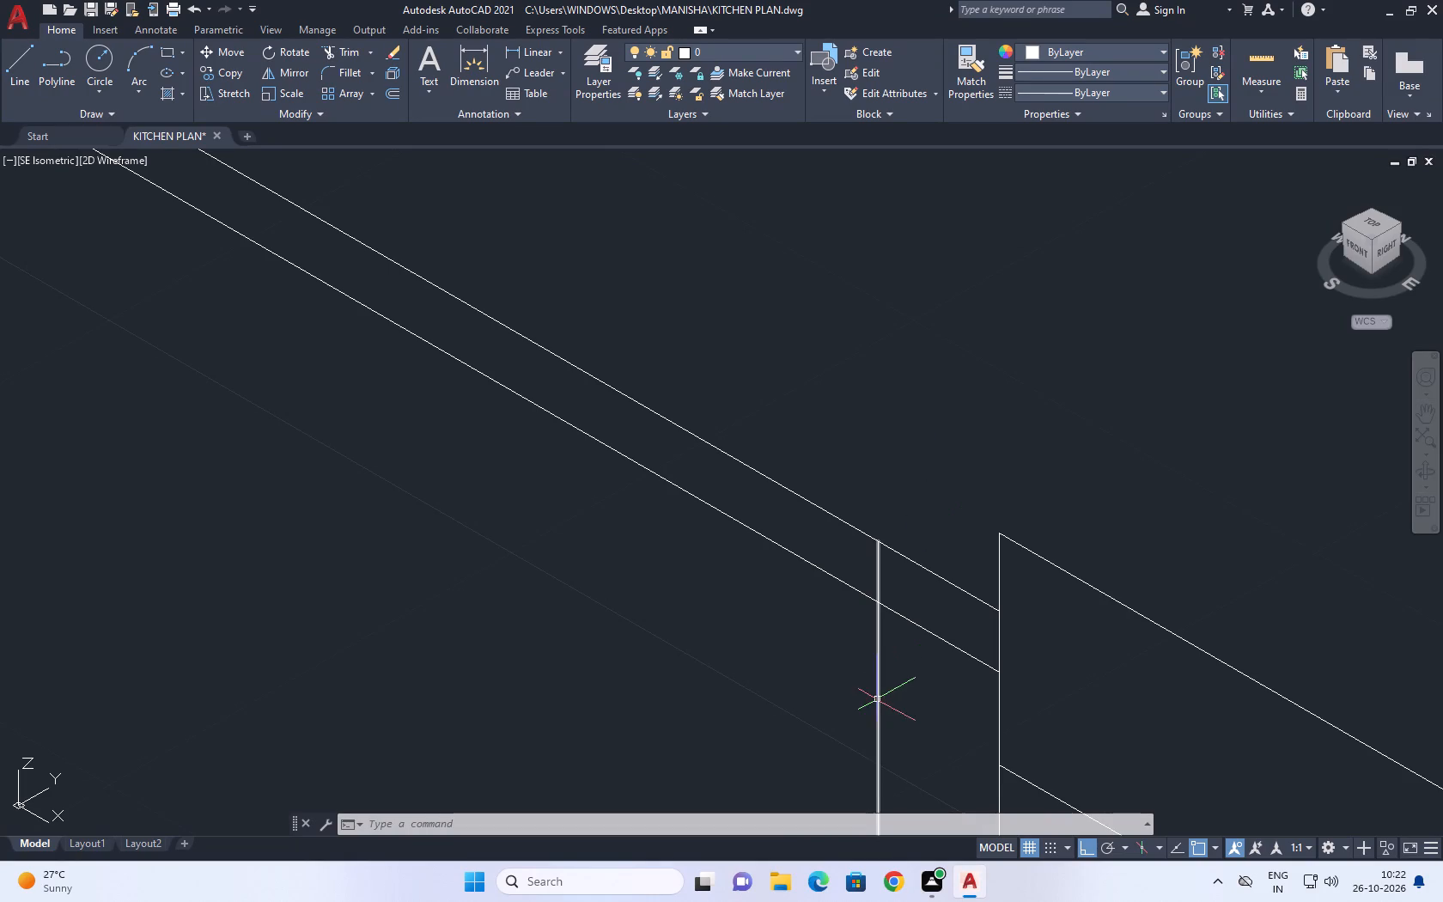
scroll(929, 632, "down", 3)
middle_click_drag(935, 682, 897, 414)
middle_click_drag(481, 448, 979, 592)
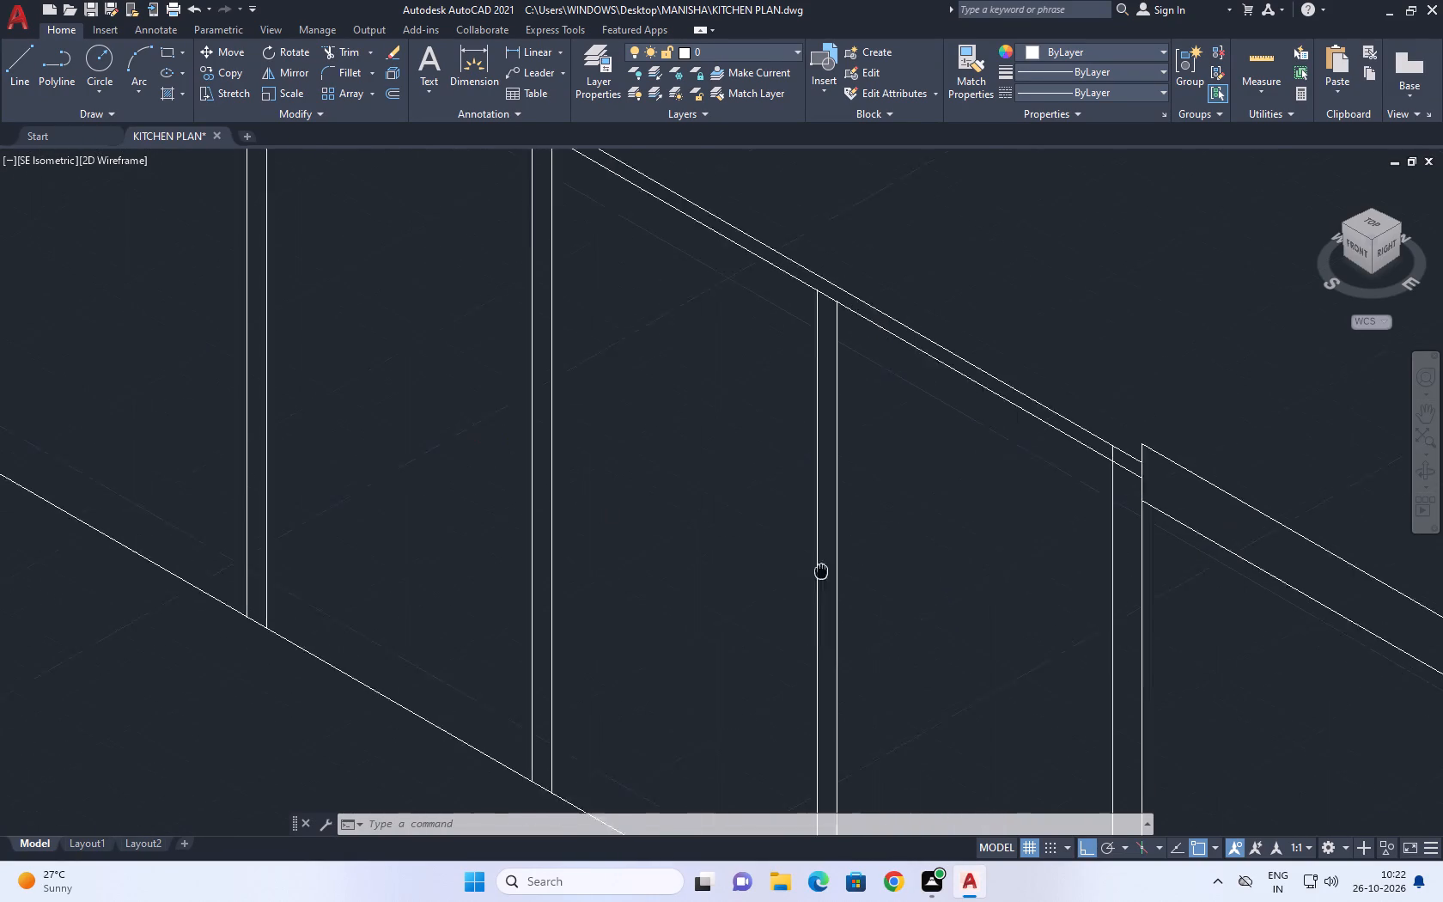
scroll(866, 533, "down", 3)
middle_click_drag(750, 486, 766, 630)
scroll(675, 504, "up", 3)
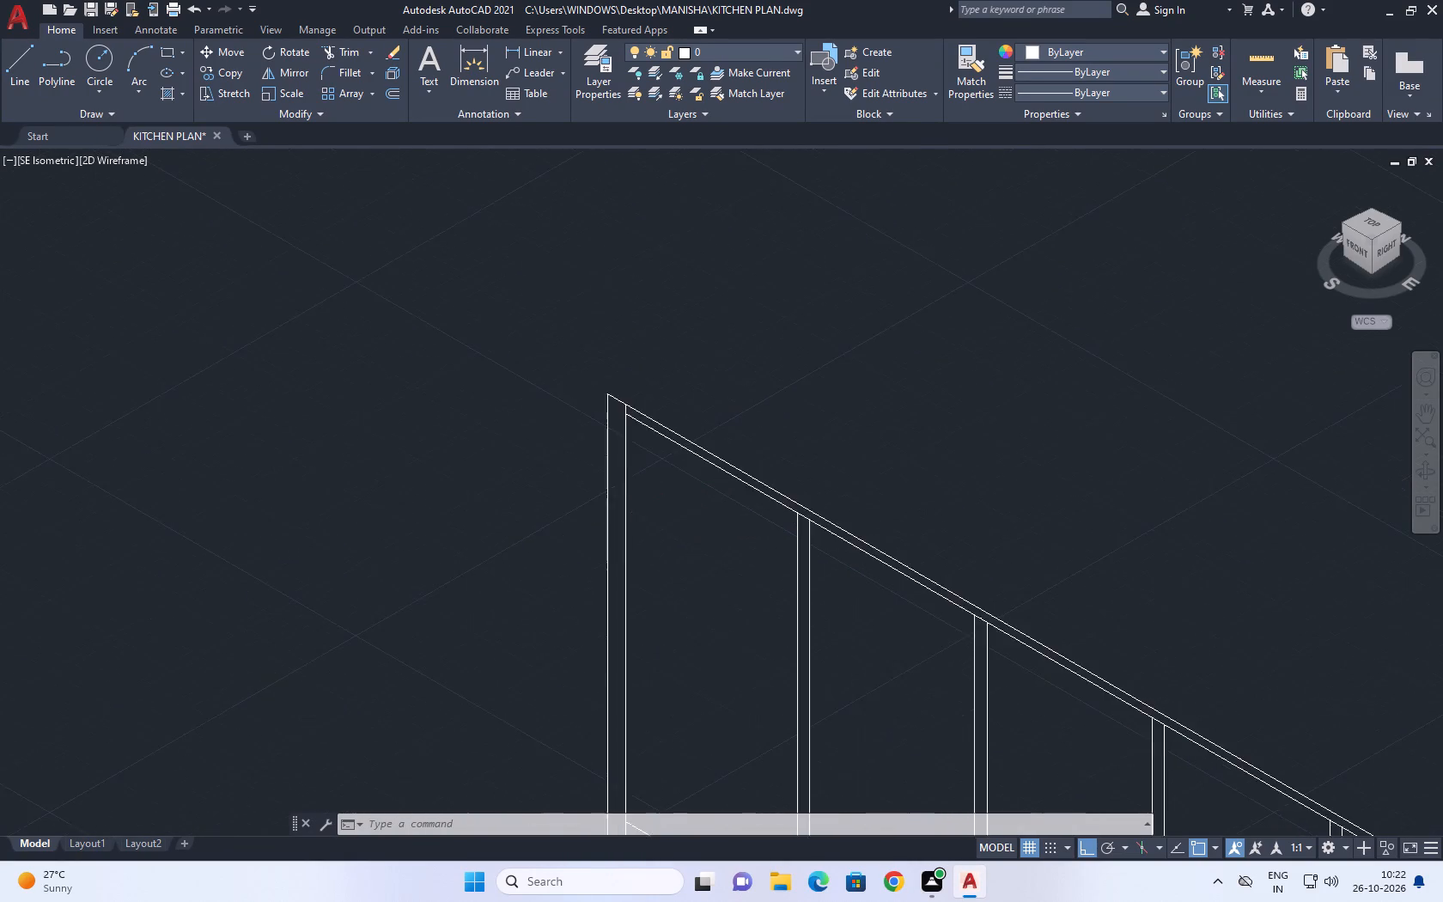
middle_click_drag(731, 569, 695, 448)
scroll(799, 518, "down", 3)
scroll(825, 678, "up", 1)
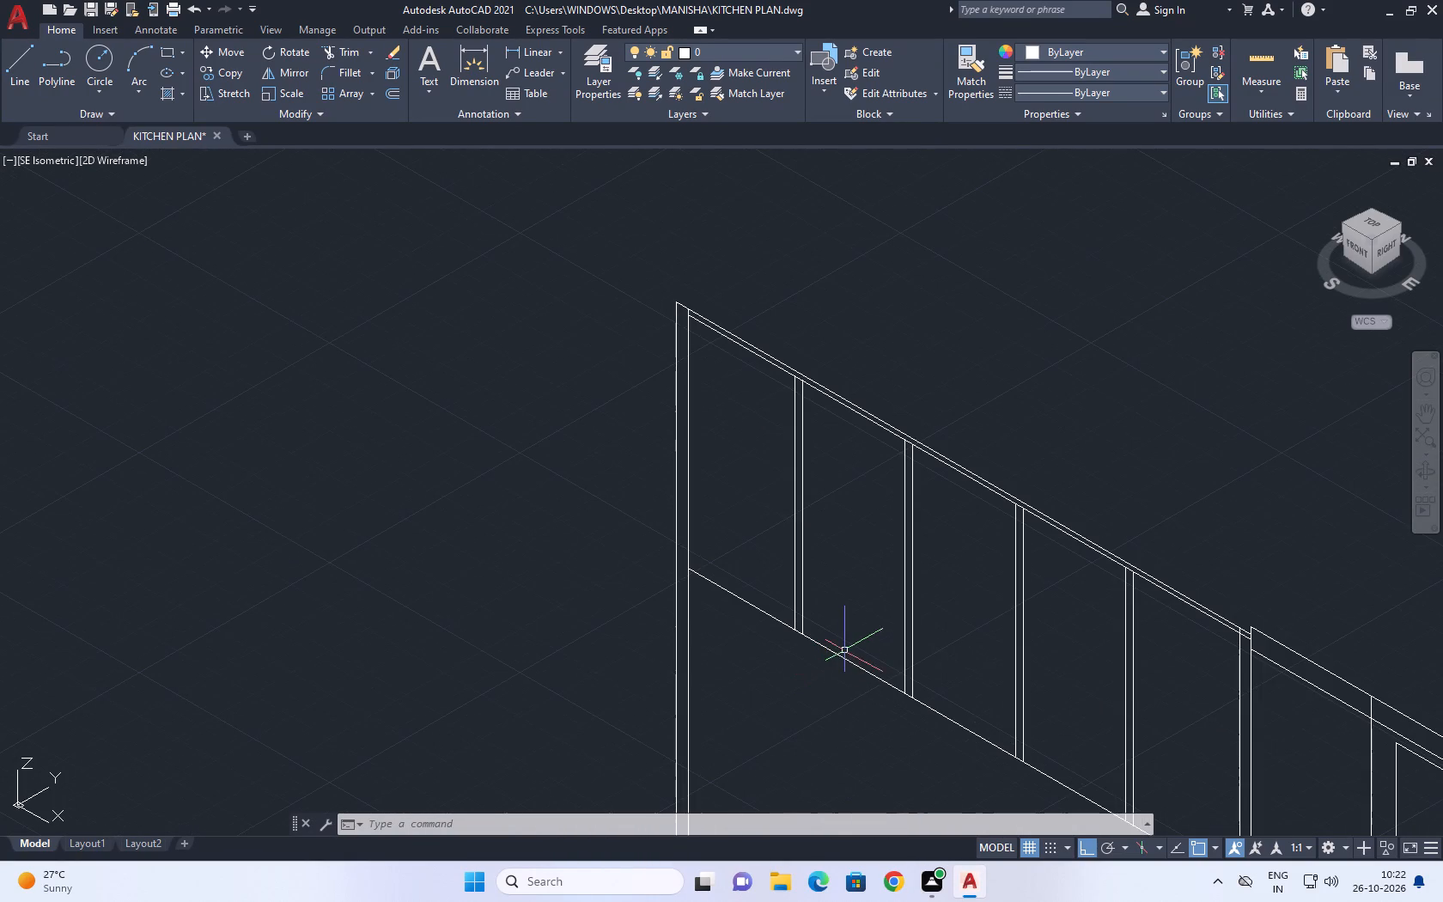
left_click(843, 658)
type("CO")
key("space")
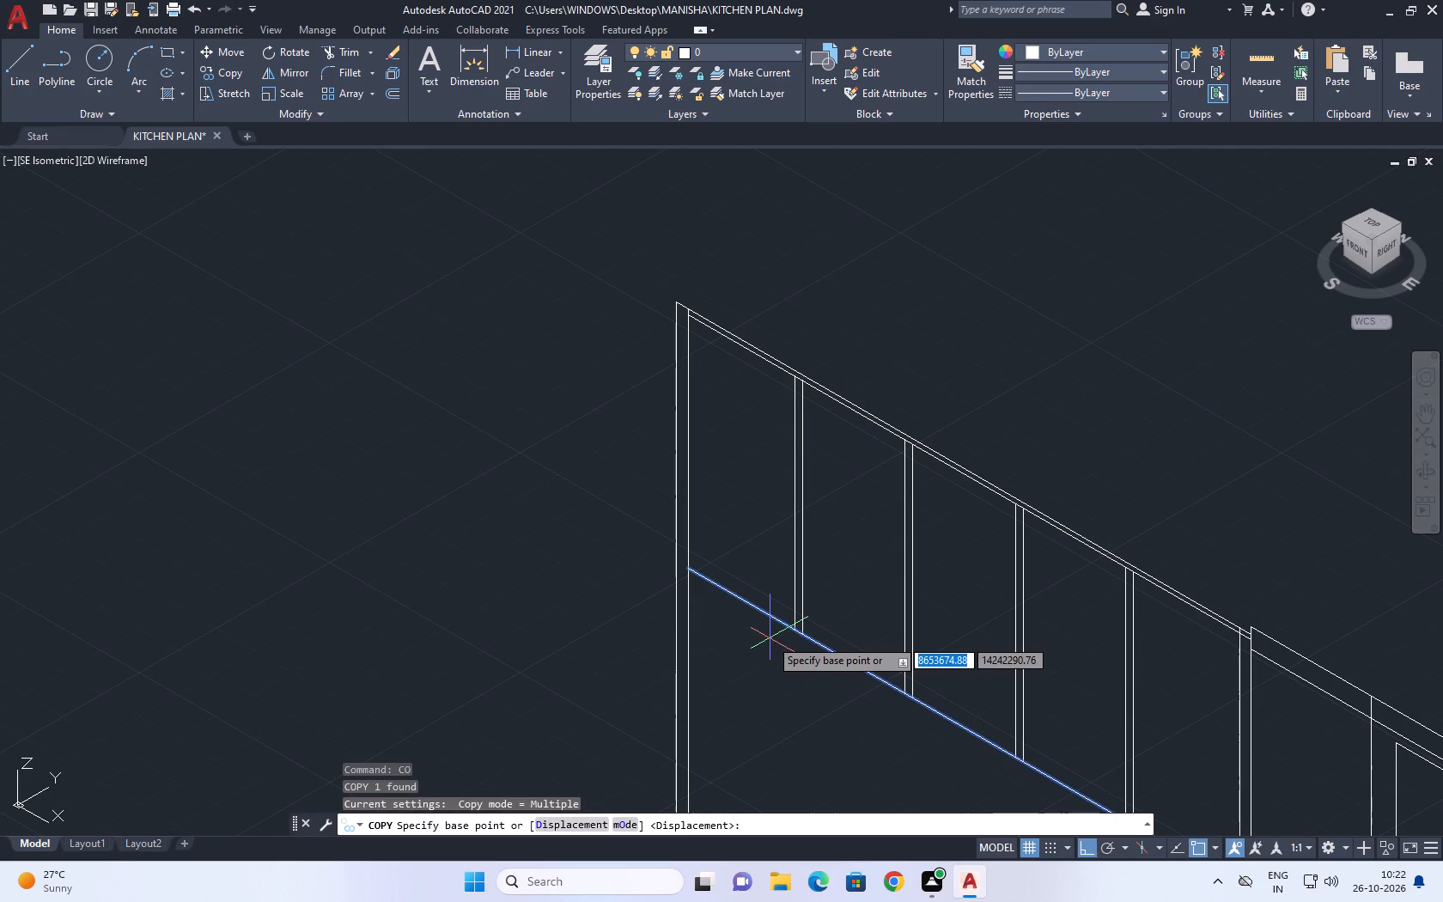
left_click(822, 646)
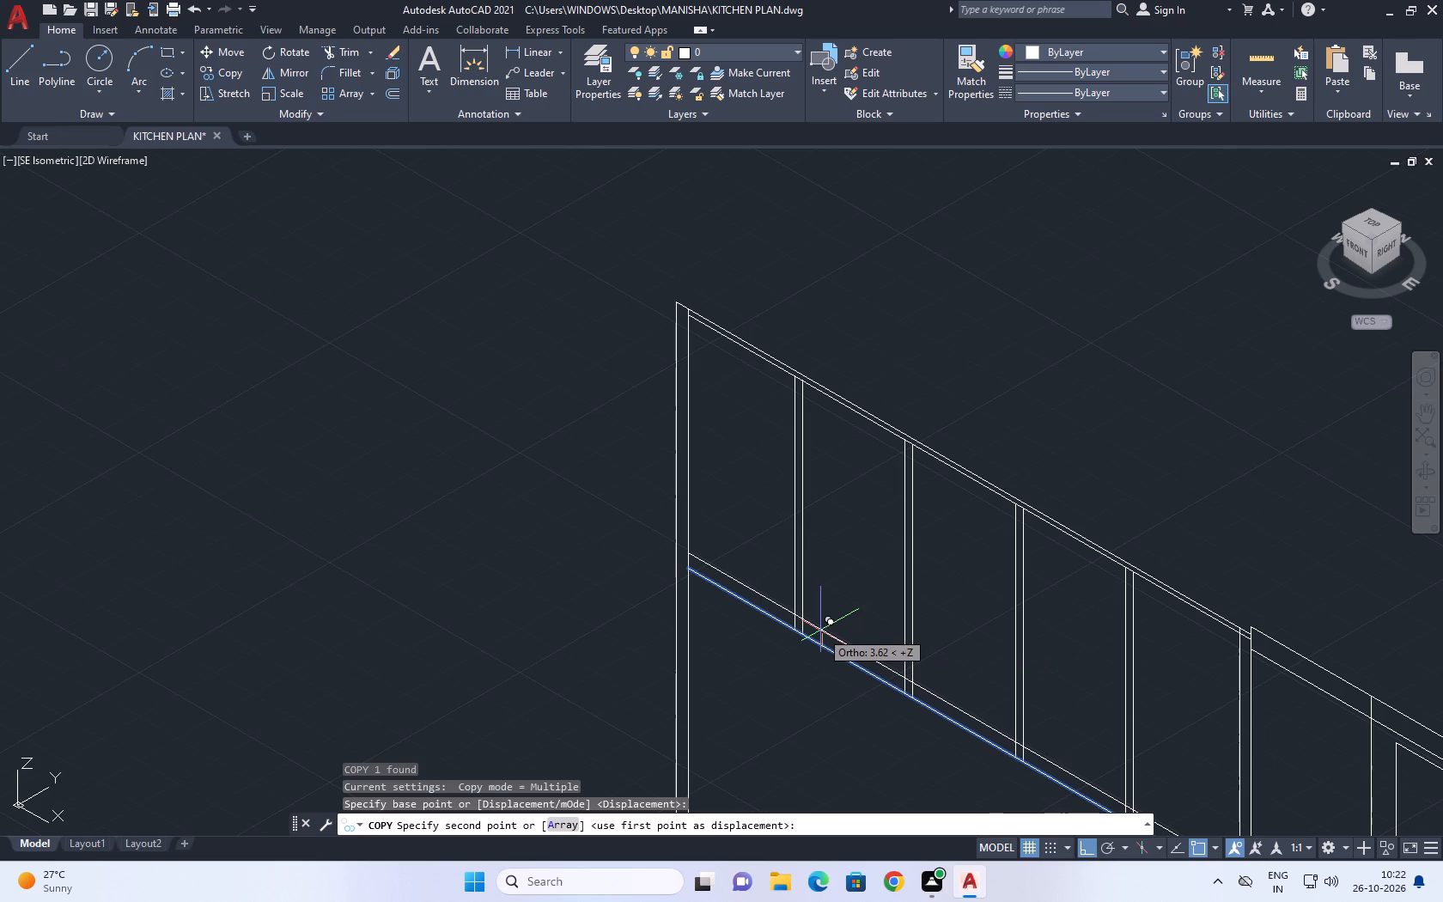
key("1")
key("Return")
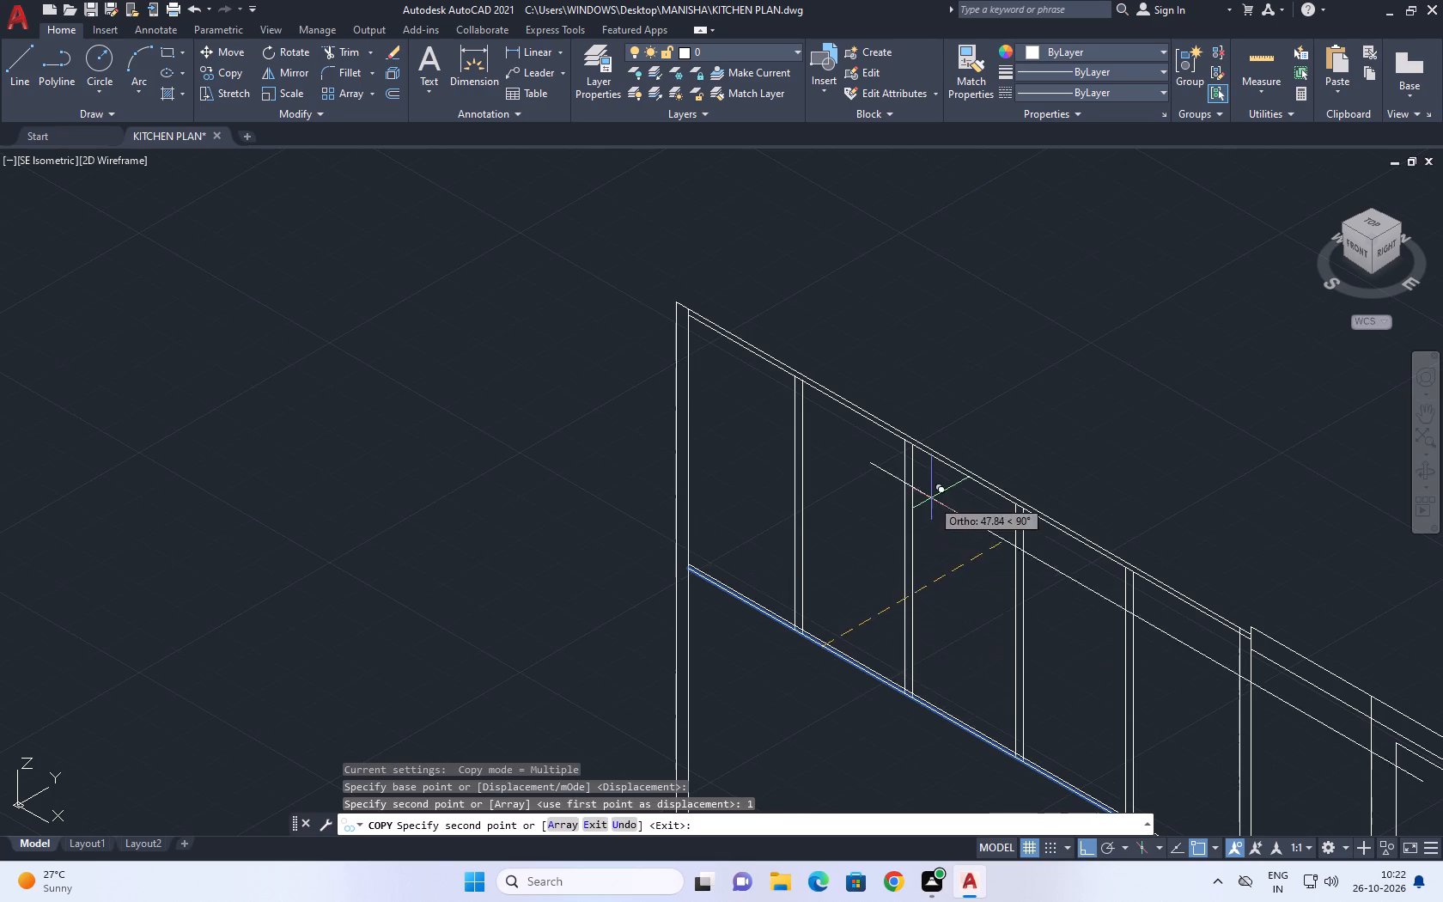
right_click(902, 487)
left_click(970, 517)
Shorten both lines of the leftmost divider so their lower ends meet the upper of the two bottom lines.
scroll(784, 659, "up", 3)
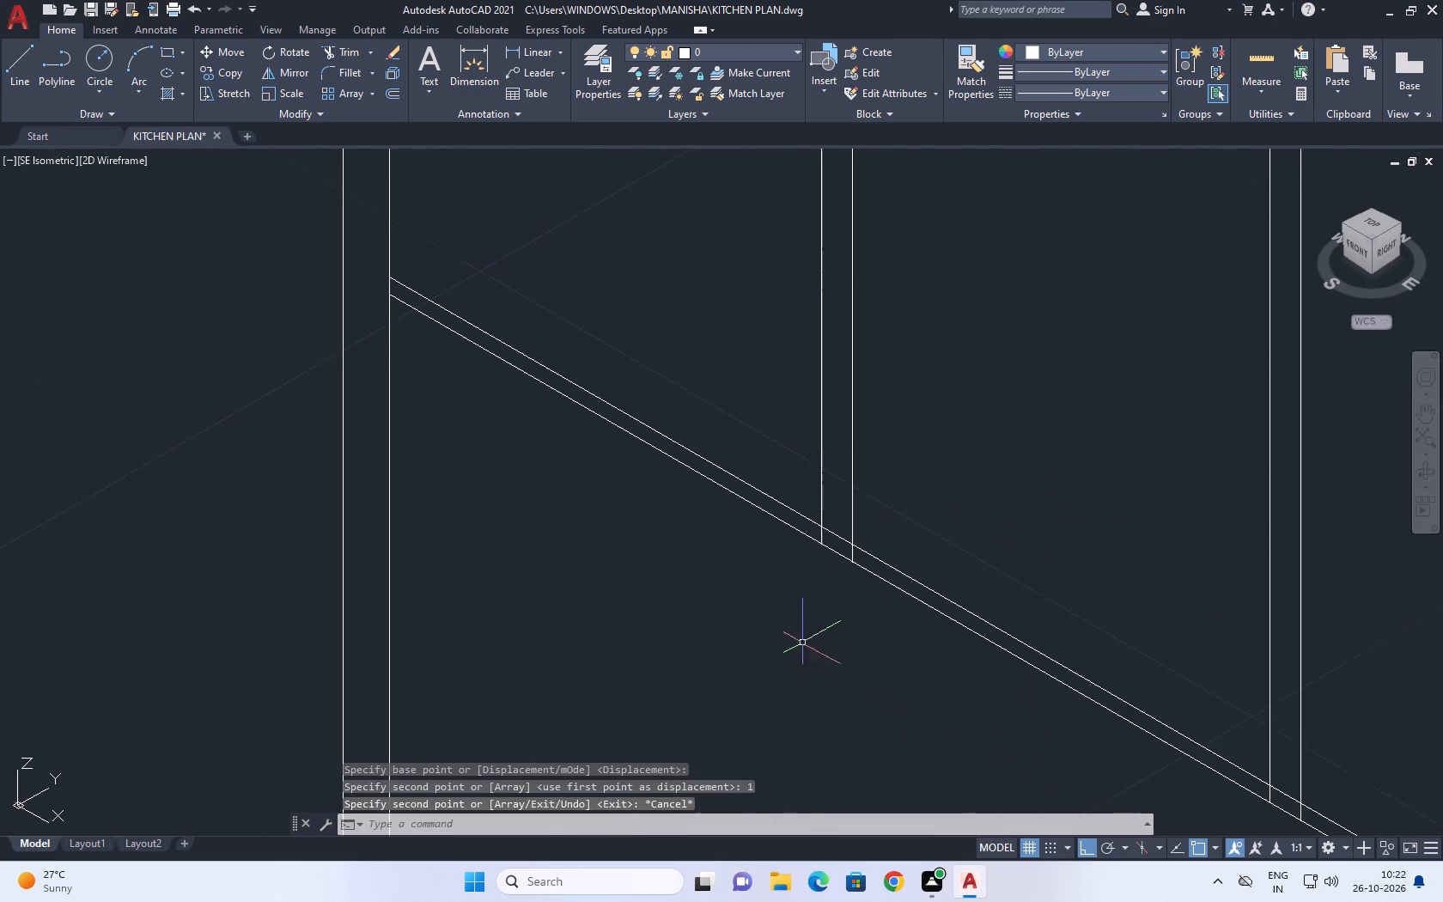
scroll(855, 539, "up", 5)
left_click(865, 625)
left_click(779, 579)
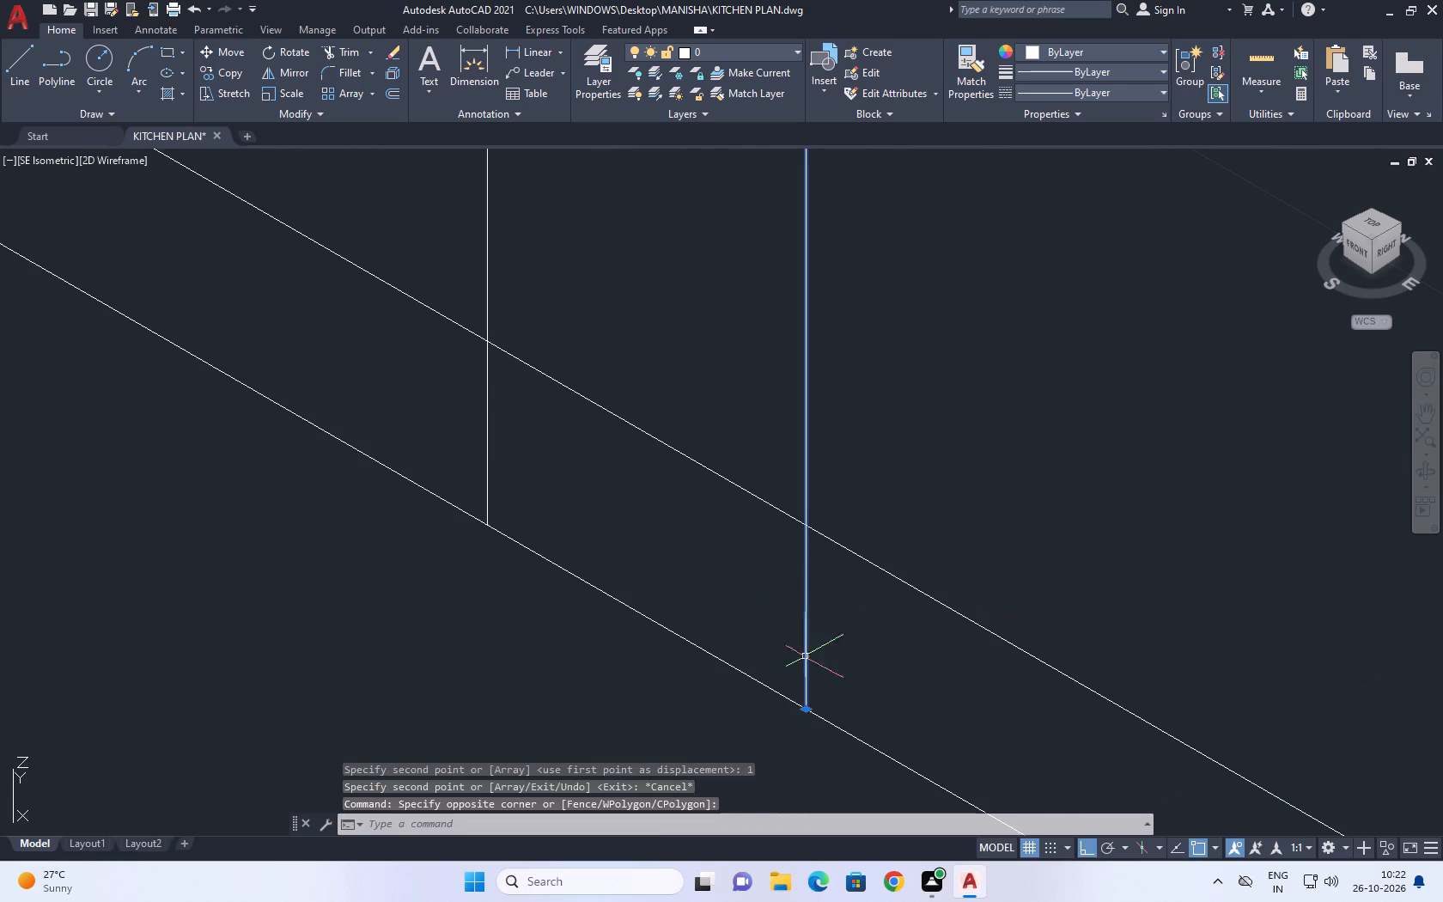
left_click(807, 712)
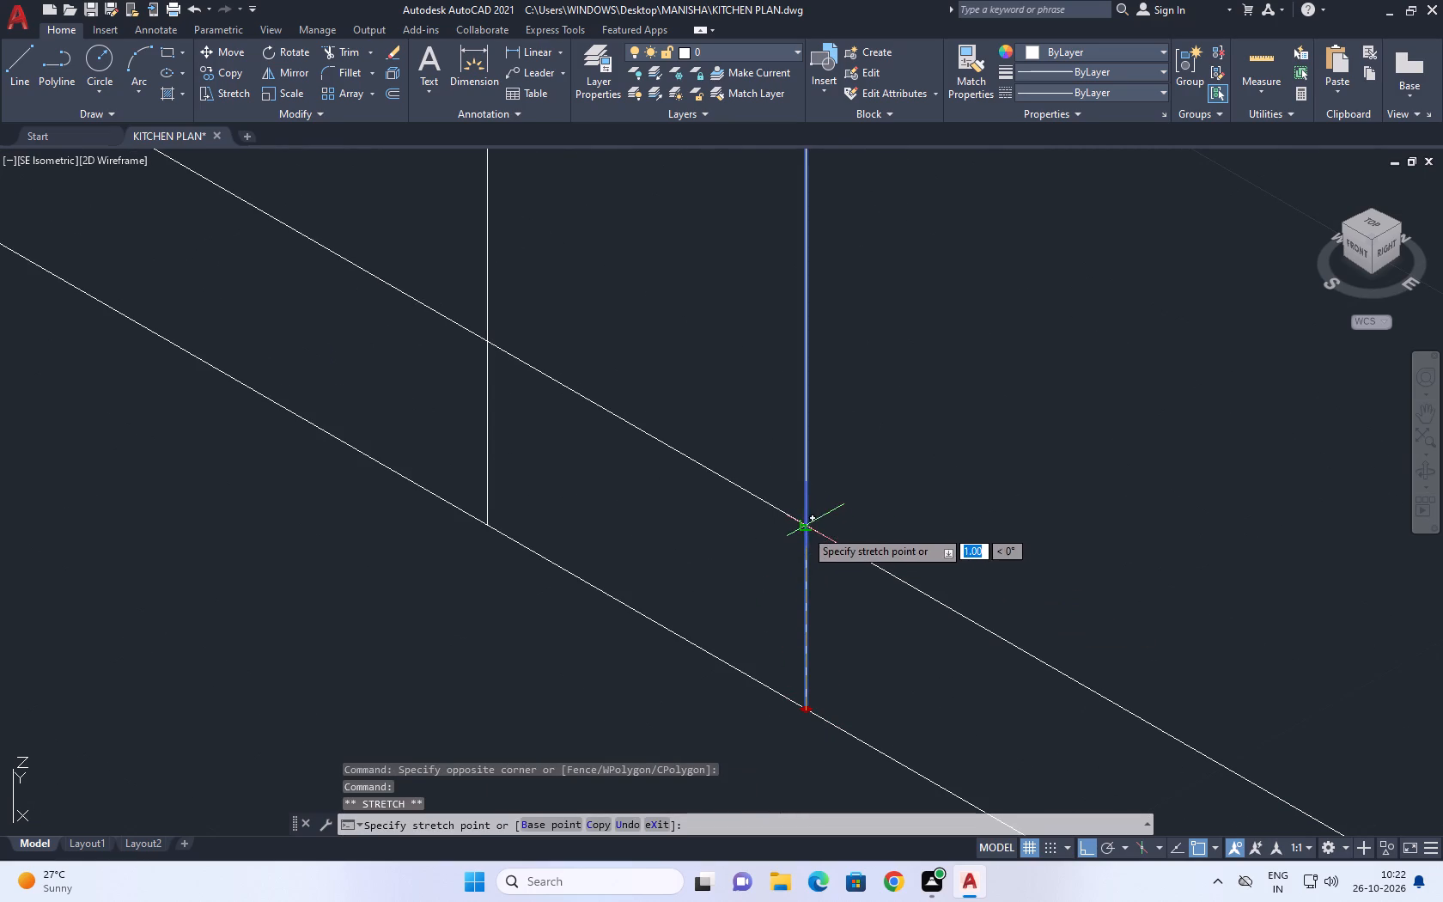
left_click(804, 528)
left_click(475, 477)
left_click(490, 449)
left_click_drag(512, 497, 509, 482)
left_click(462, 439)
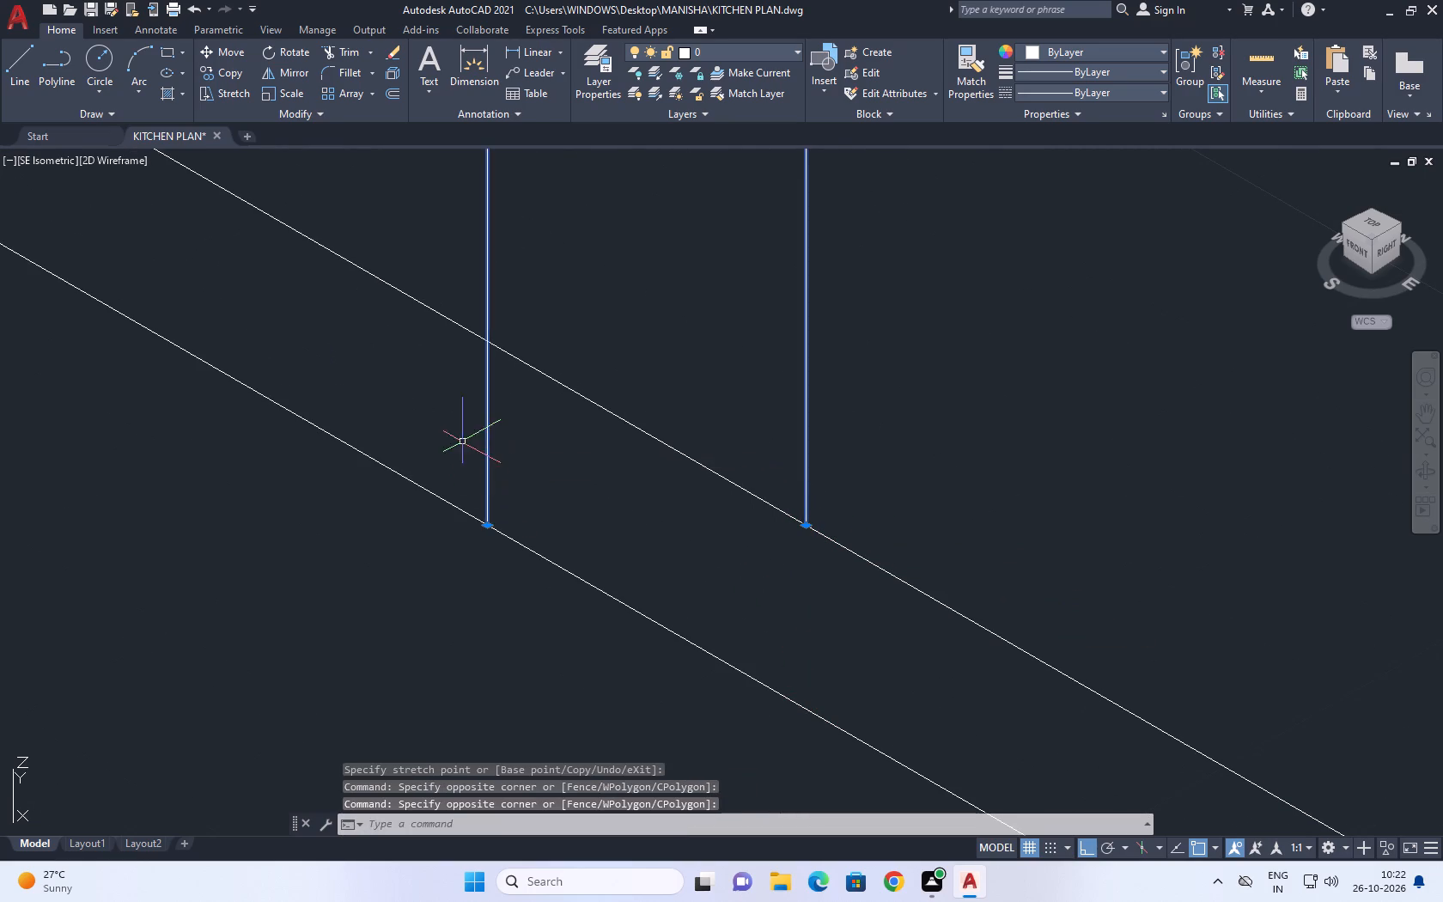
left_click(490, 527)
left_click(485, 340)
Shorten both lines of the second divider so their lower ends meet the upper bottom line.
scroll(719, 495, "down", 3)
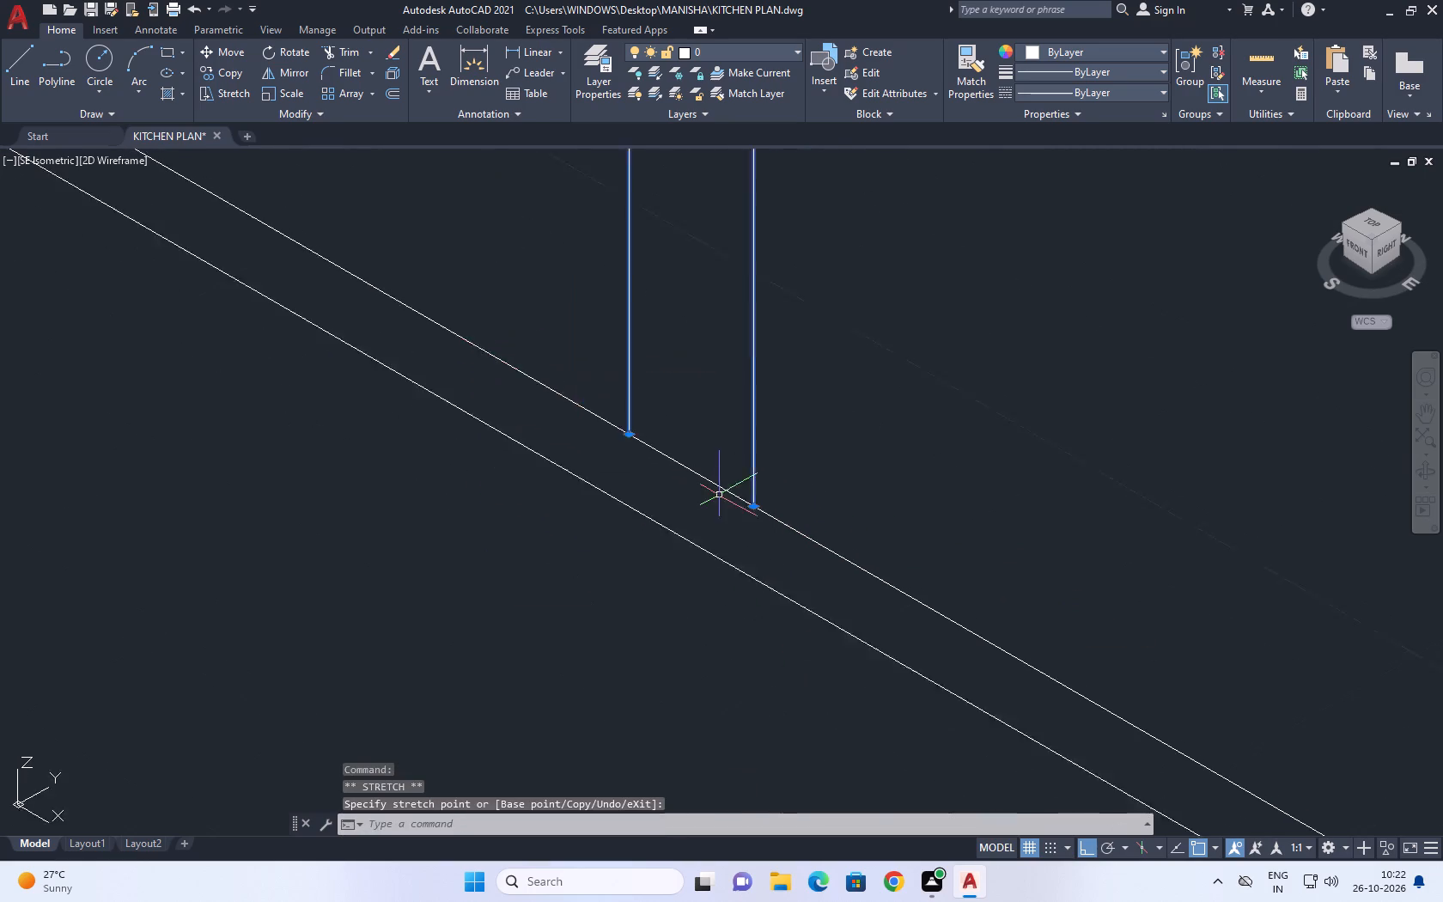
scroll(719, 495, "down", 2)
middle_click_drag(954, 612, 748, 454)
scroll(1004, 606, "up", 5)
scroll(887, 628, "up", 2)
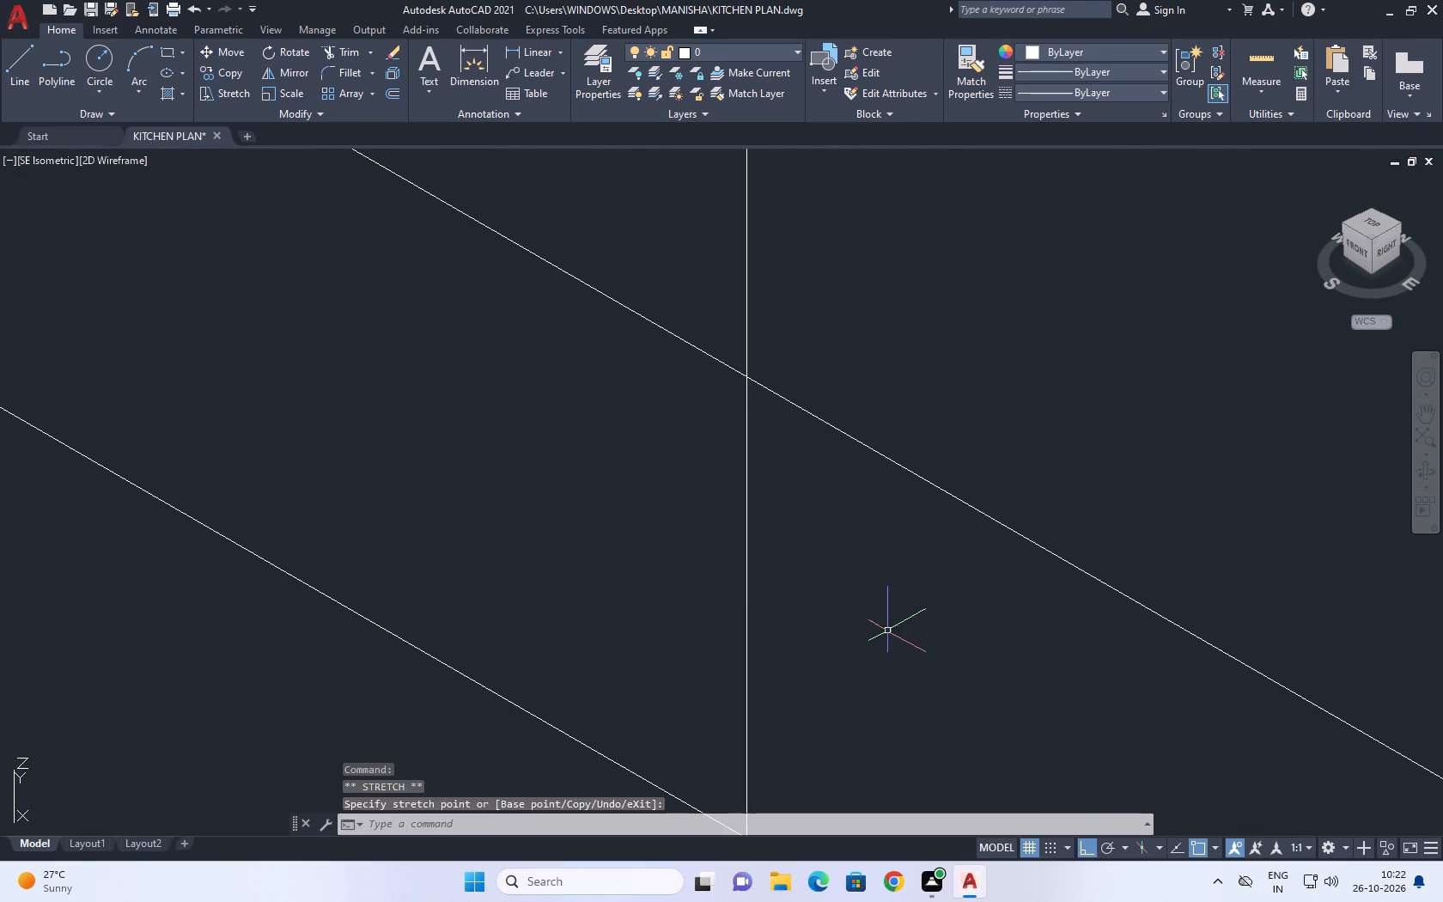
left_click_drag(893, 652, 885, 649)
left_click(509, 485)
scroll(685, 503, "down", 3)
scroll(706, 594, "up", 2)
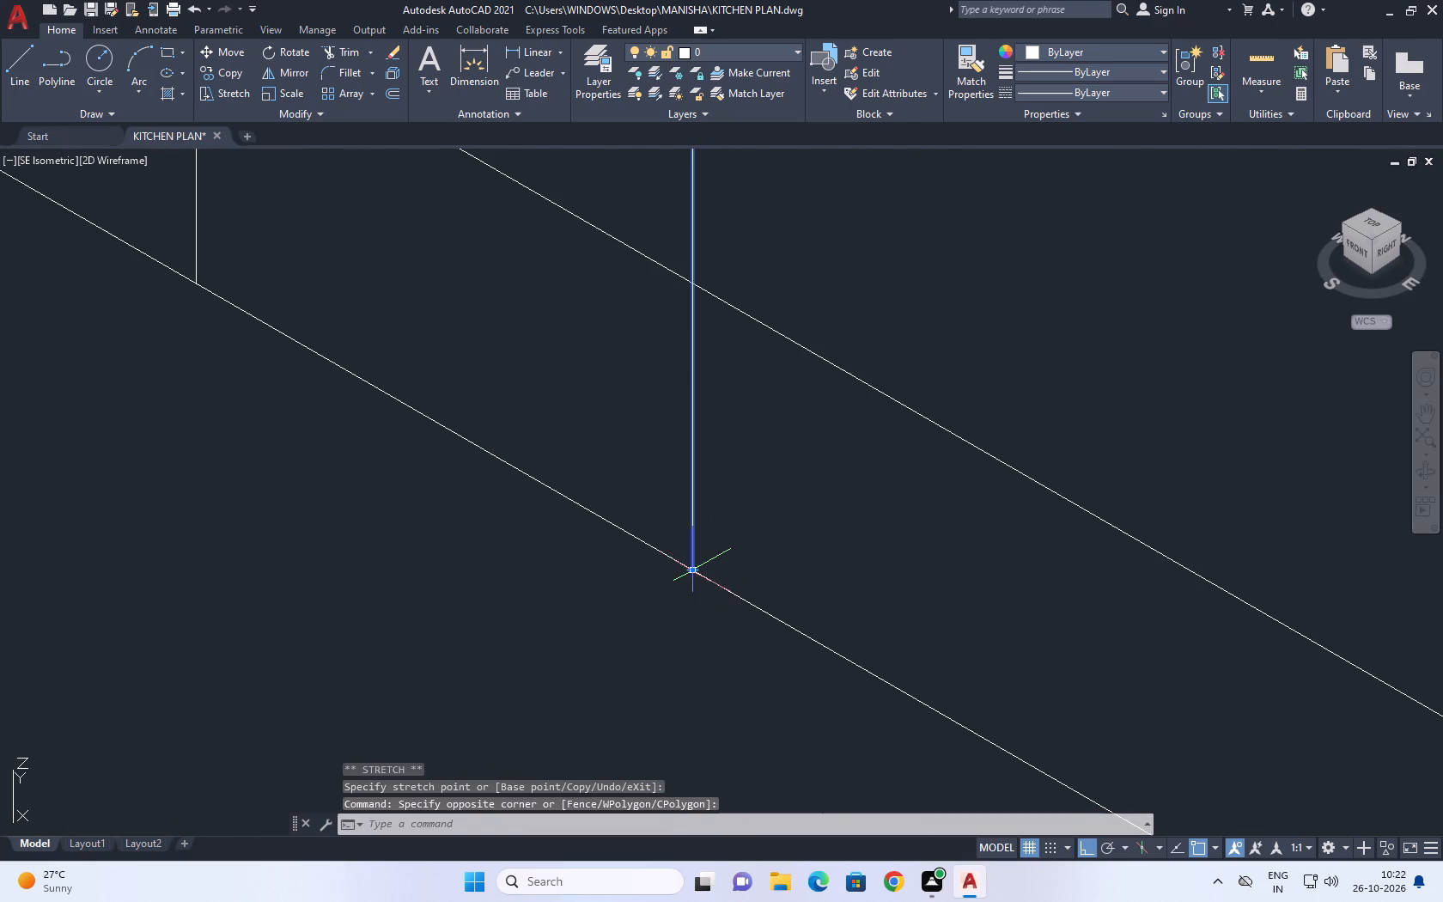
left_click(693, 574)
left_click(693, 283)
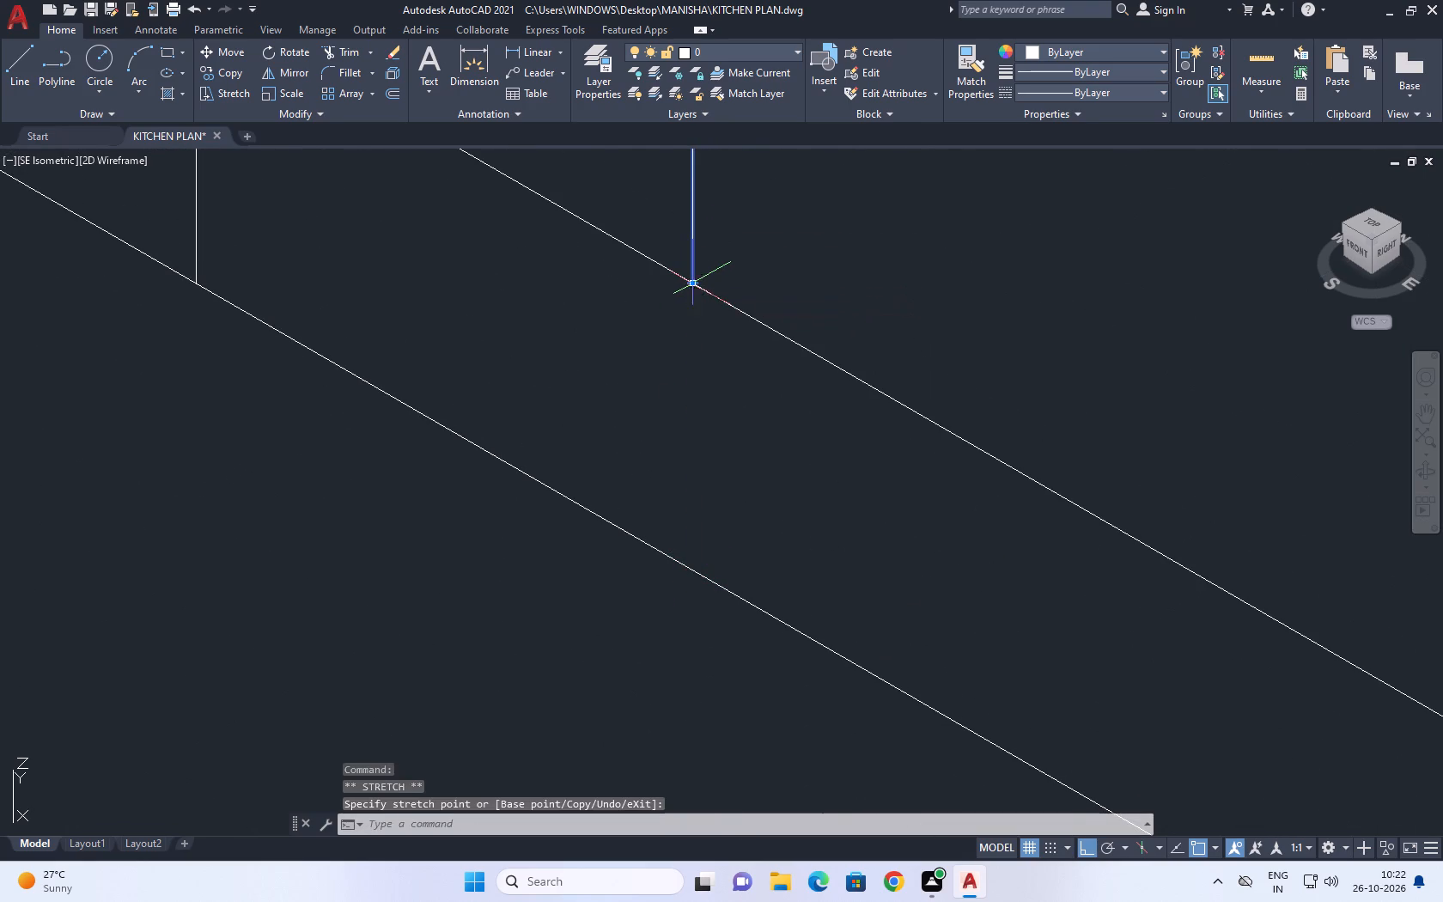
scroll(819, 411, "down", 3)
middle_click_drag(708, 347, 752, 527)
scroll(722, 540, "up", 2)
left_click(741, 556)
left_click(655, 441)
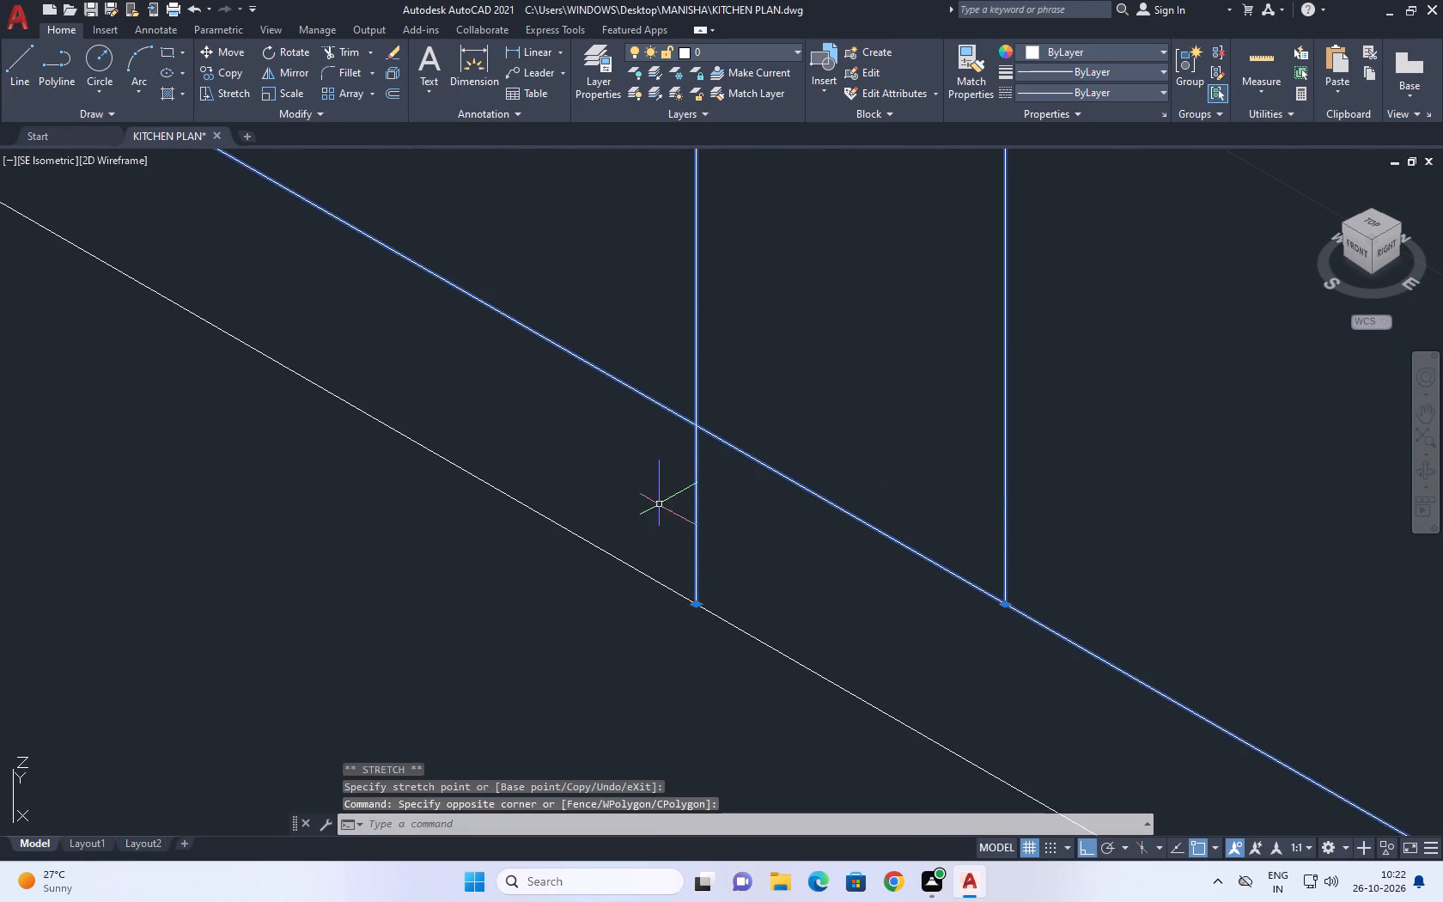
left_click(695, 606)
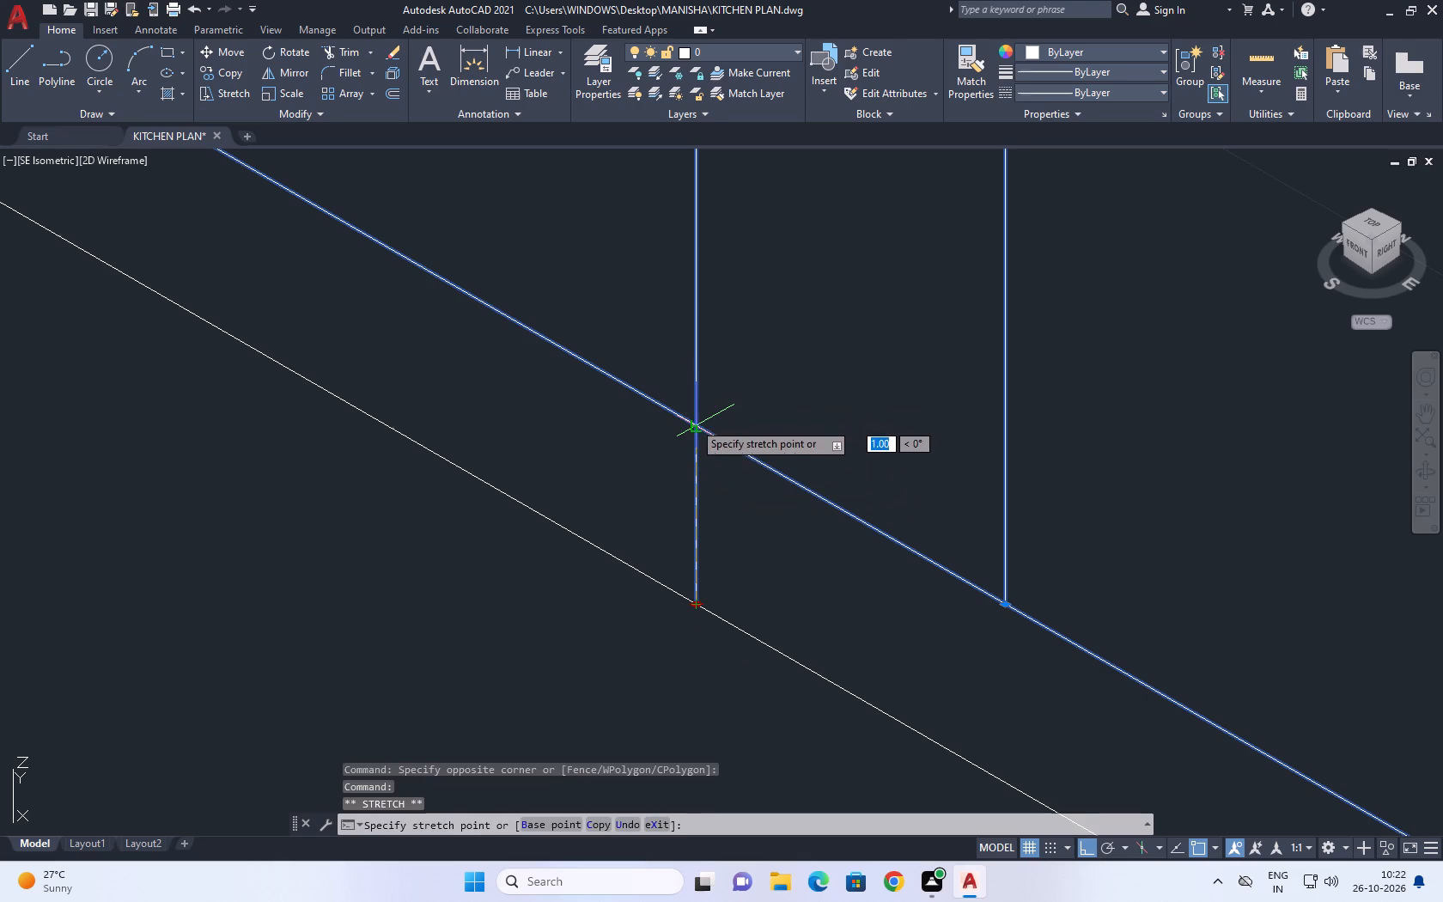
left_click(693, 422)
Shorten both lines of the third divider so their lower ends meet the upper bottom line.
scroll(730, 429, "down", 3)
middle_click_drag(1000, 601, 644, 409)
scroll(683, 434, "down", 5)
scroll(770, 491, "up", 3)
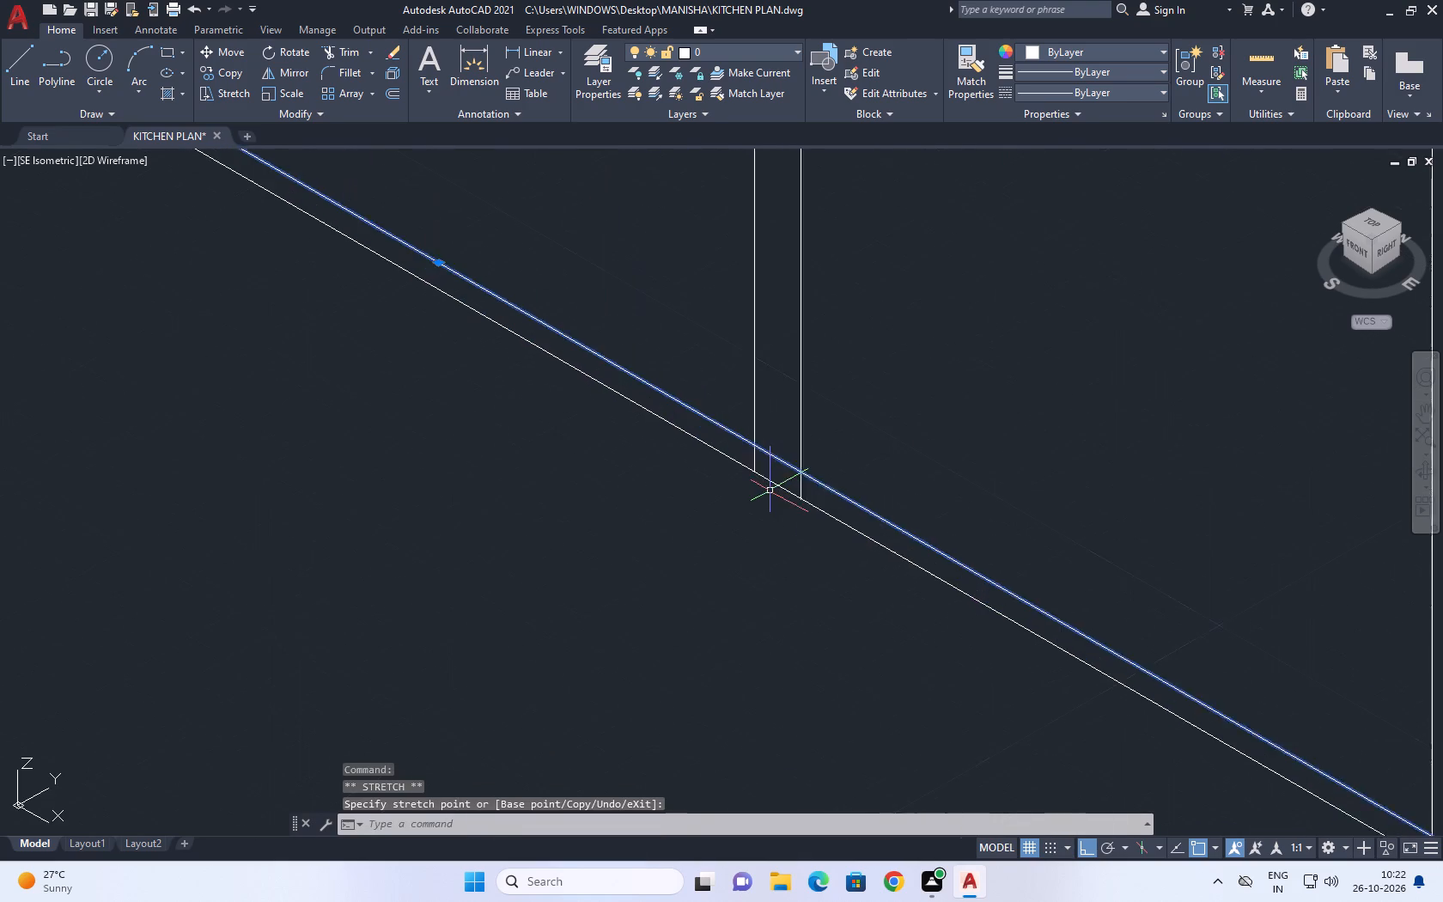
scroll(770, 491, "up", 3)
left_click(857, 492)
left_click(835, 457)
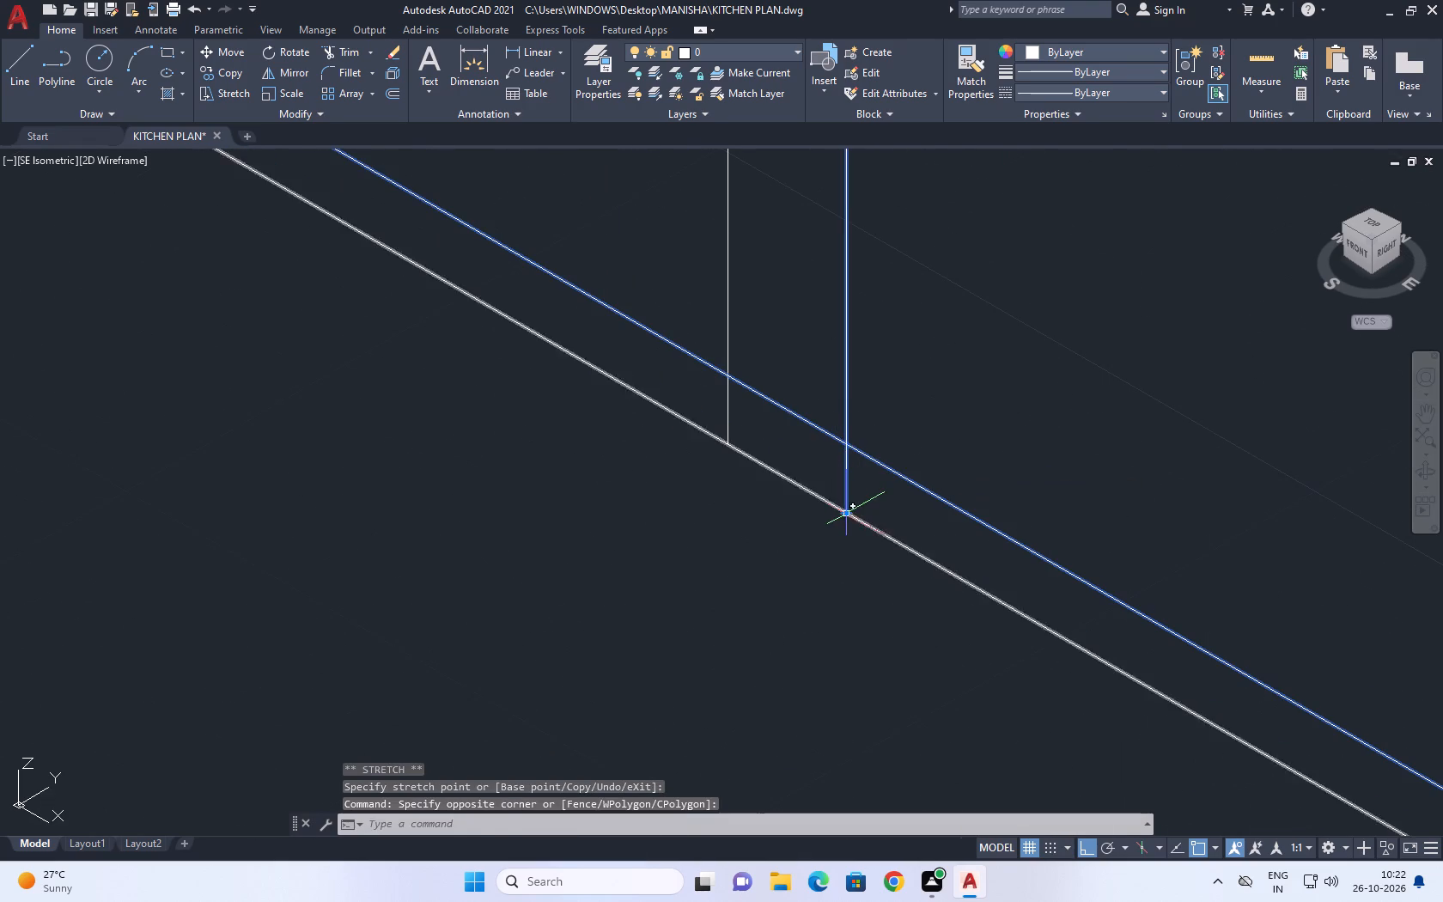
left_click(845, 510)
left_click(844, 441)
scroll(733, 417, "up", 3)
left_click(746, 432)
left_click_drag(661, 363, 667, 375)
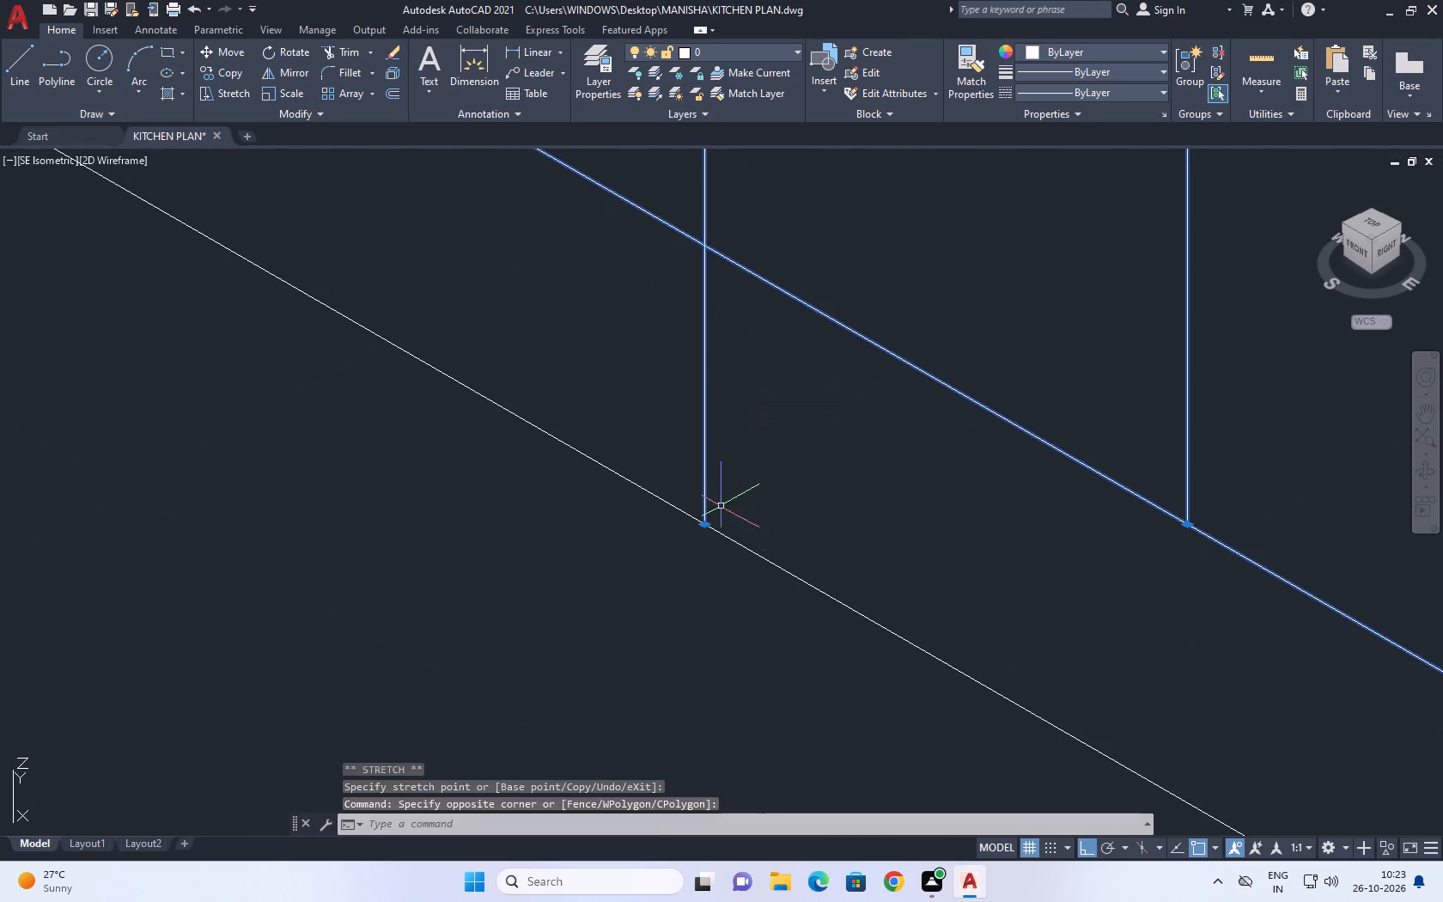
left_click(704, 527)
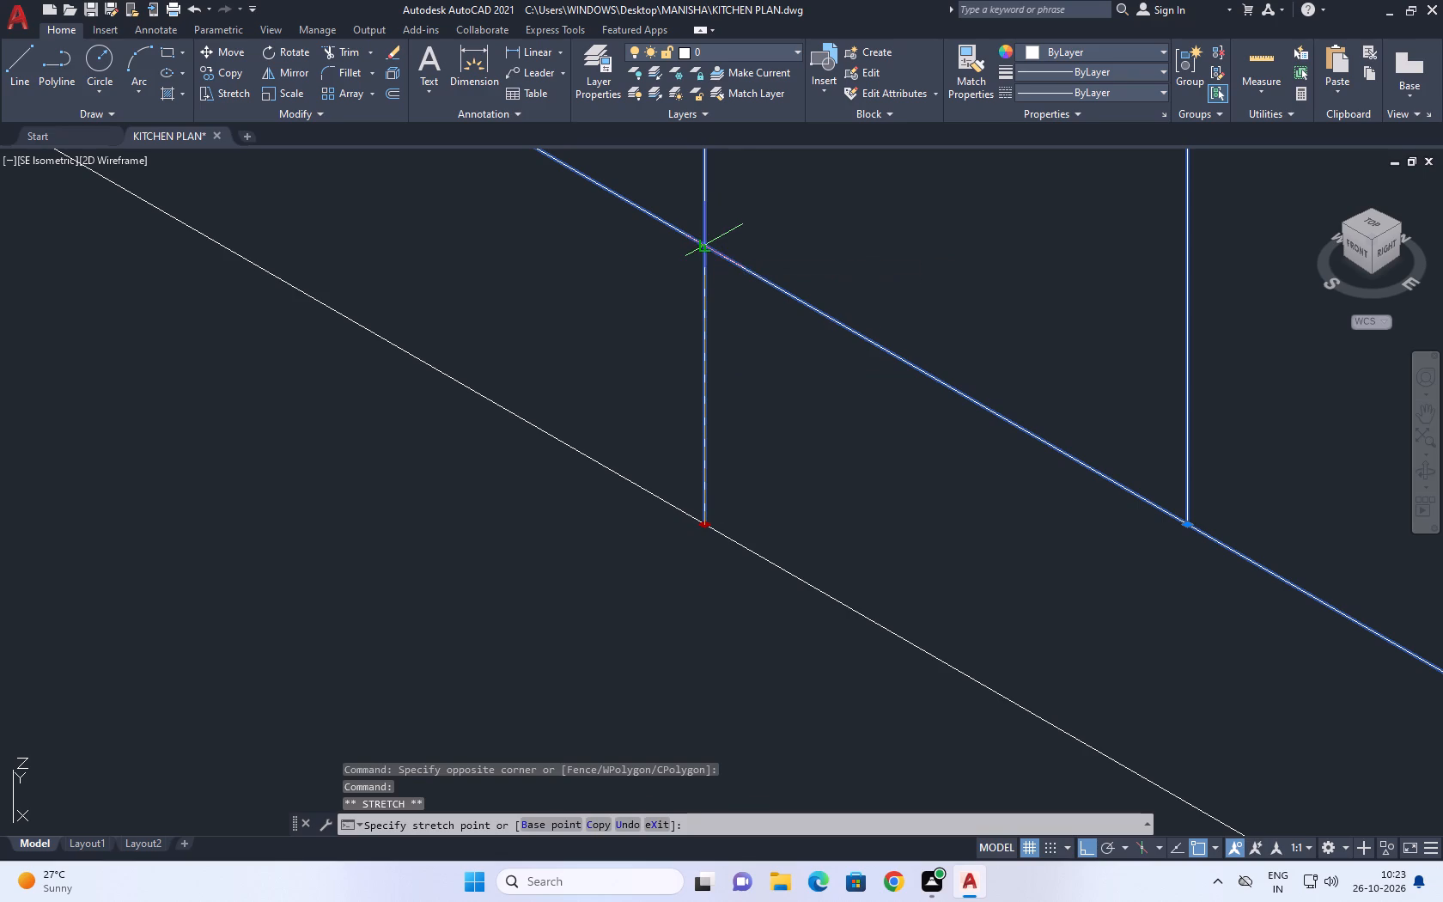
left_click(701, 249)
Shorten both lines of the fourth divider so their lower ends meet the upper bottom line.
scroll(735, 393, "down", 6)
middle_click_drag(861, 478, 708, 478)
scroll(1052, 671, "up", 4)
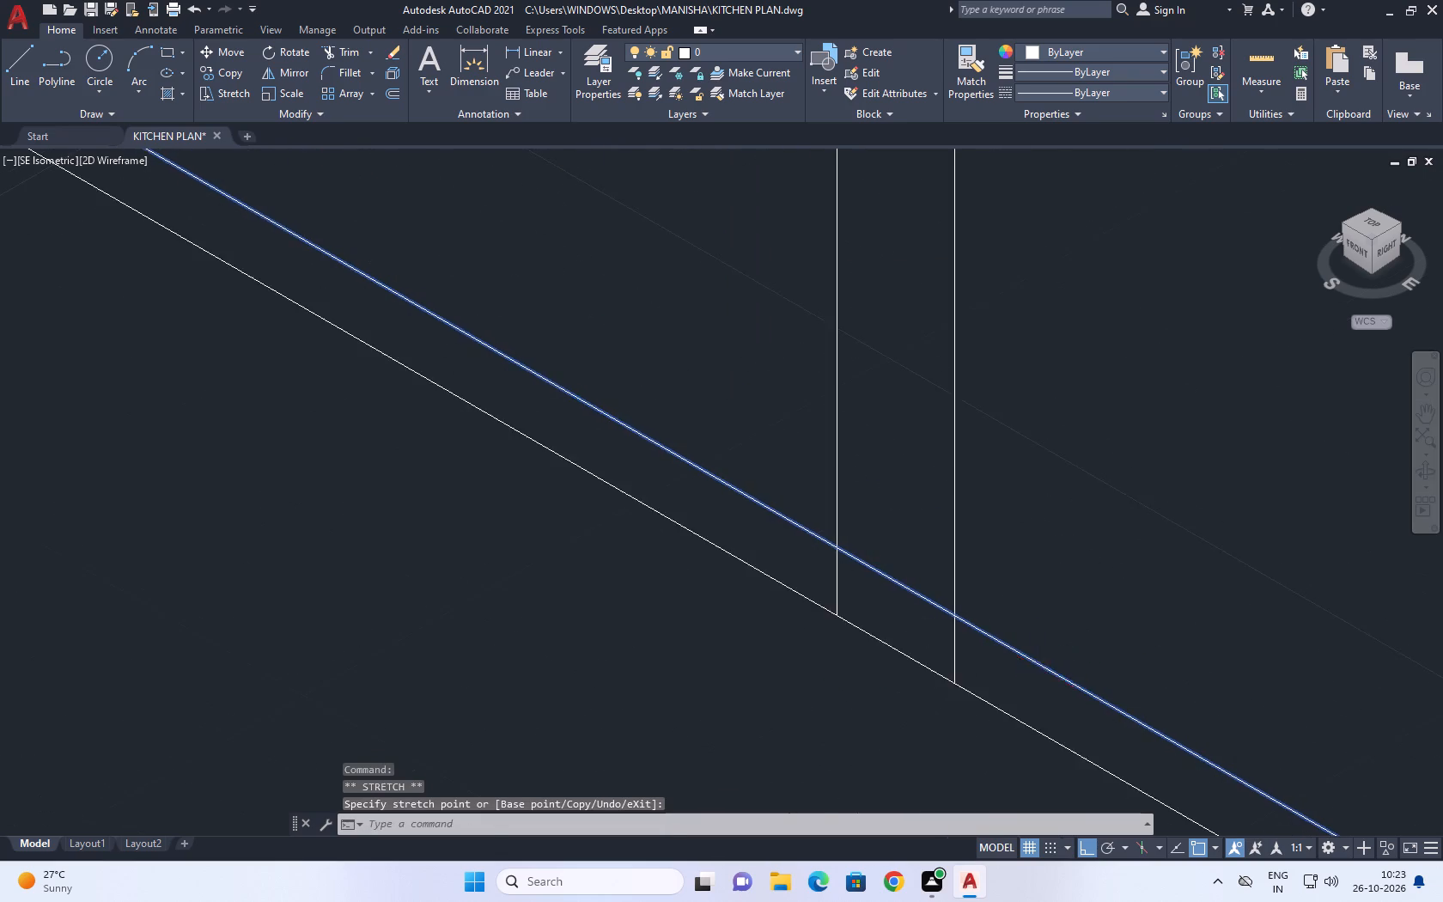
scroll(971, 660, "up", 2)
left_click_drag(985, 660, 971, 616)
left_click(837, 494)
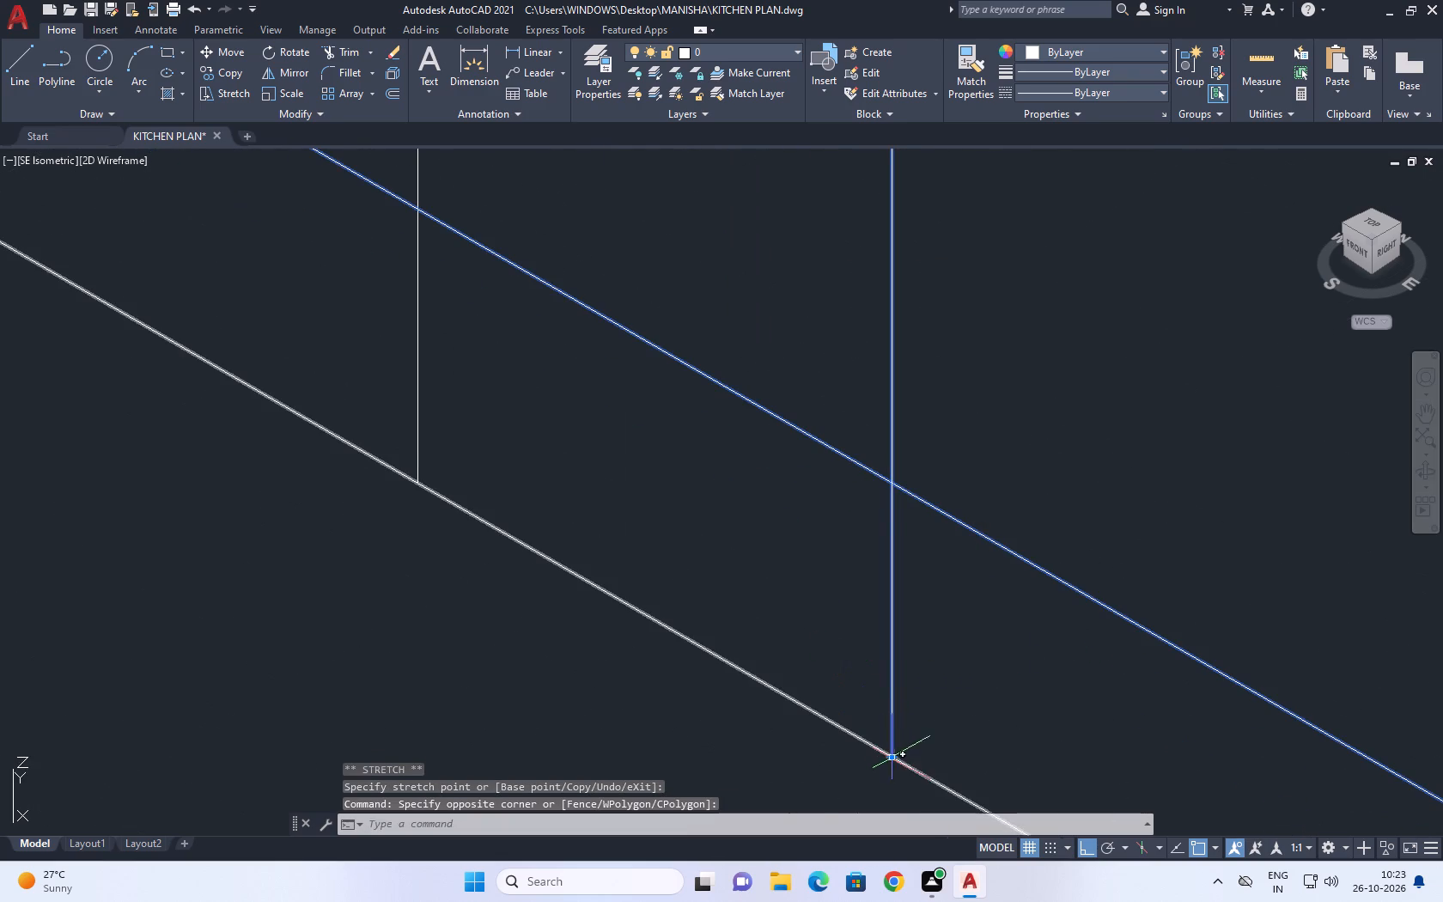
left_click(892, 754)
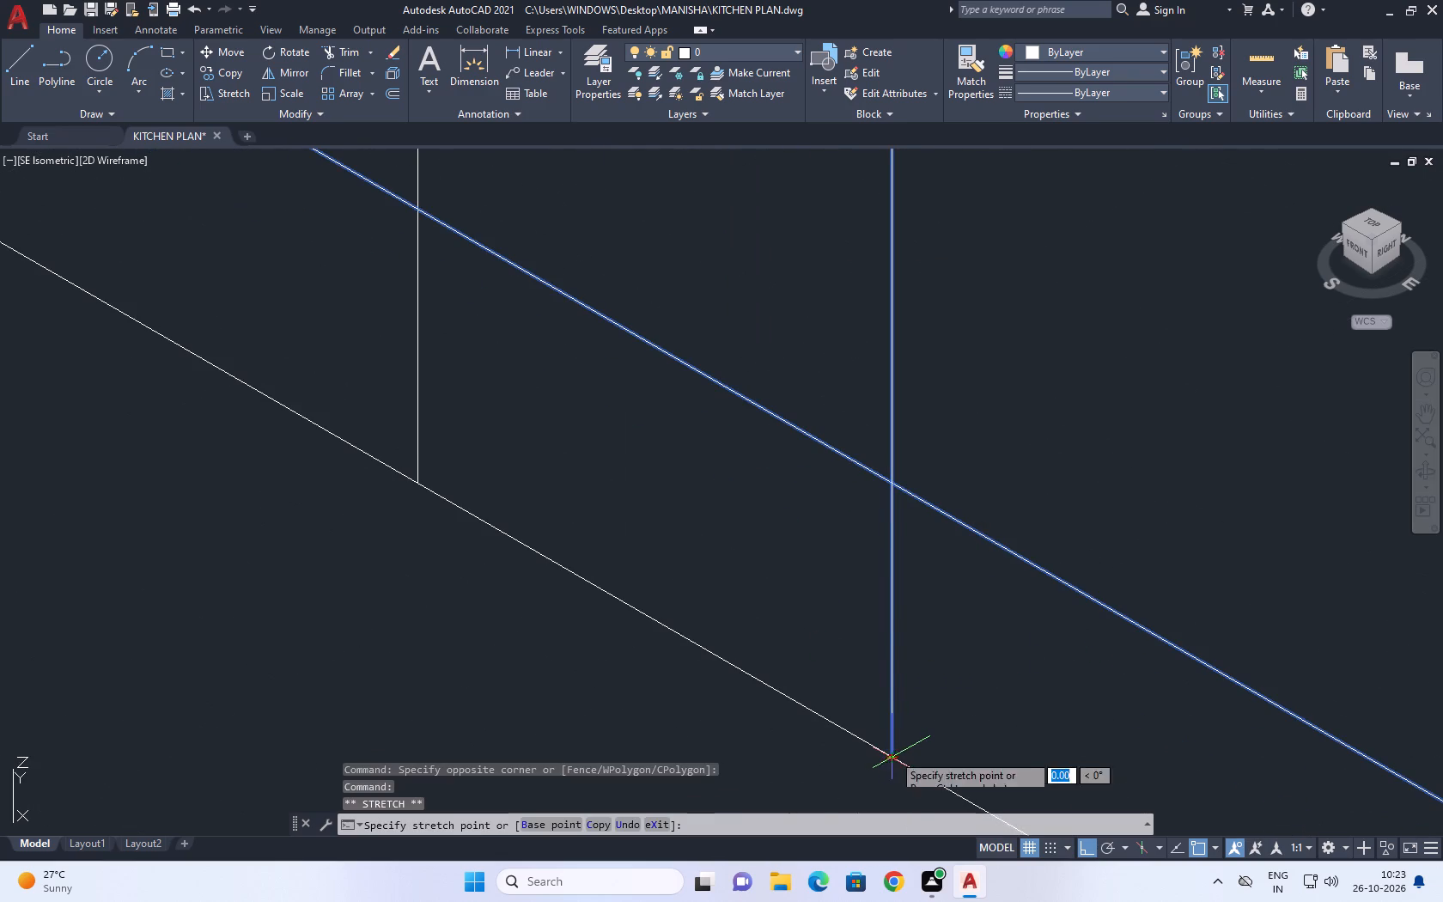
left_click(889, 484)
left_click_drag(473, 417, 473, 415)
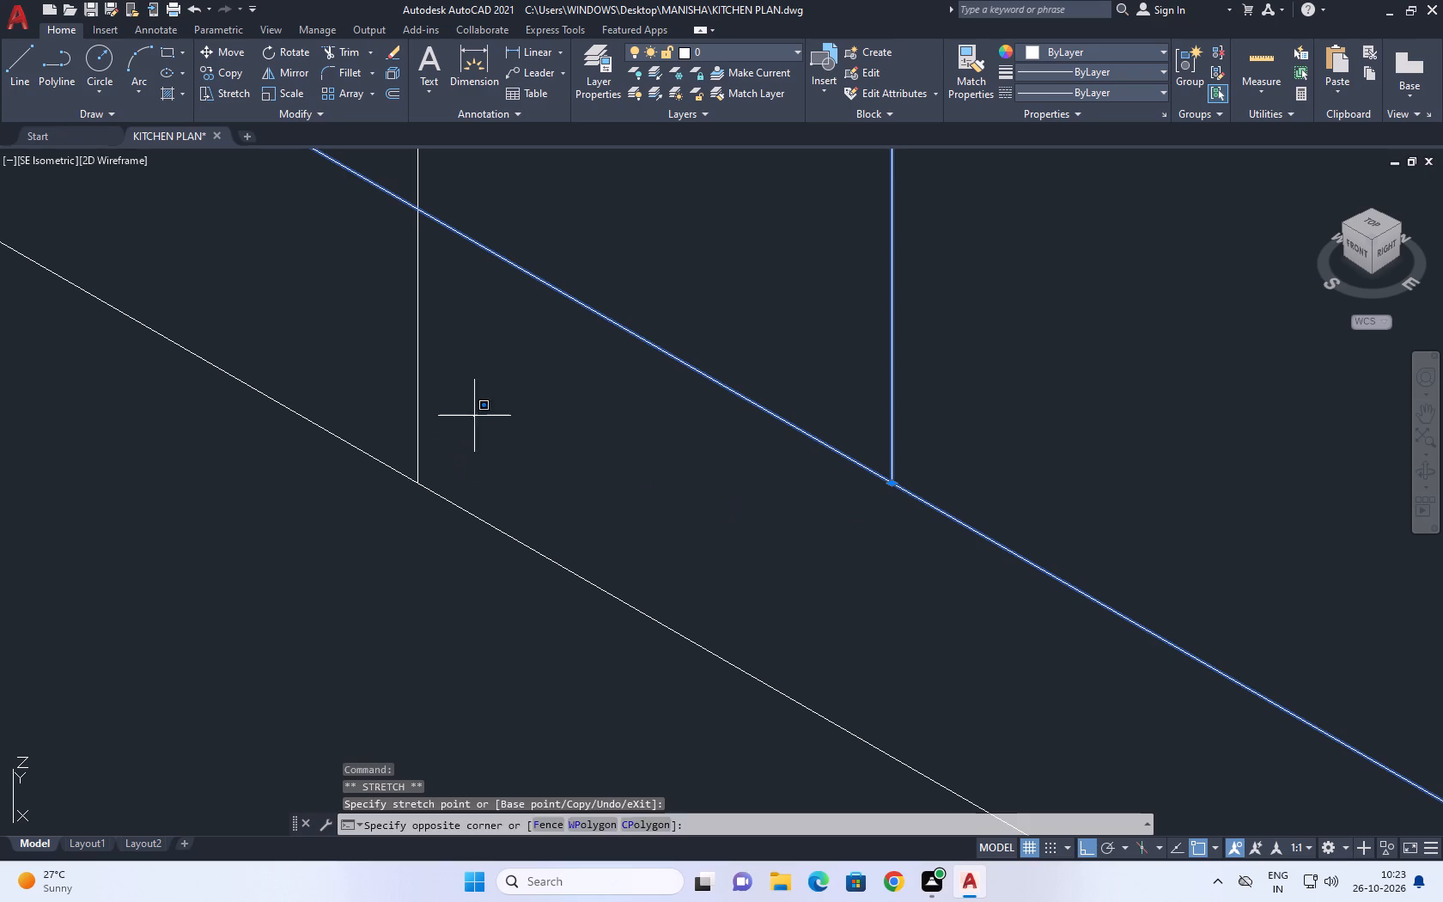
left_click_drag(473, 415, 454, 396)
left_click(359, 308)
left_click(421, 485)
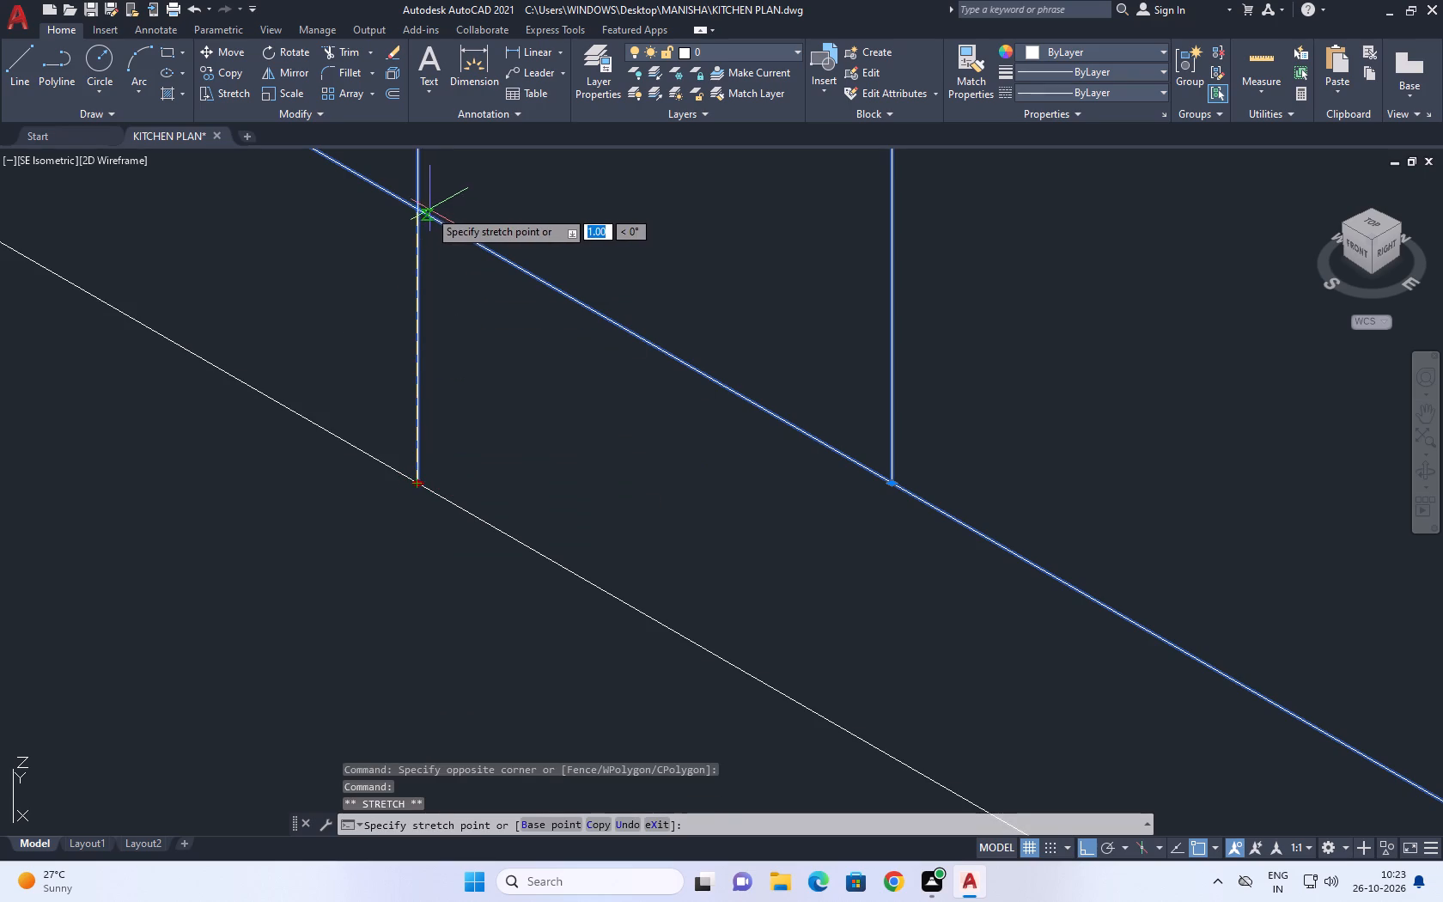
left_click(417, 212)
scroll(646, 438, "down", 6)
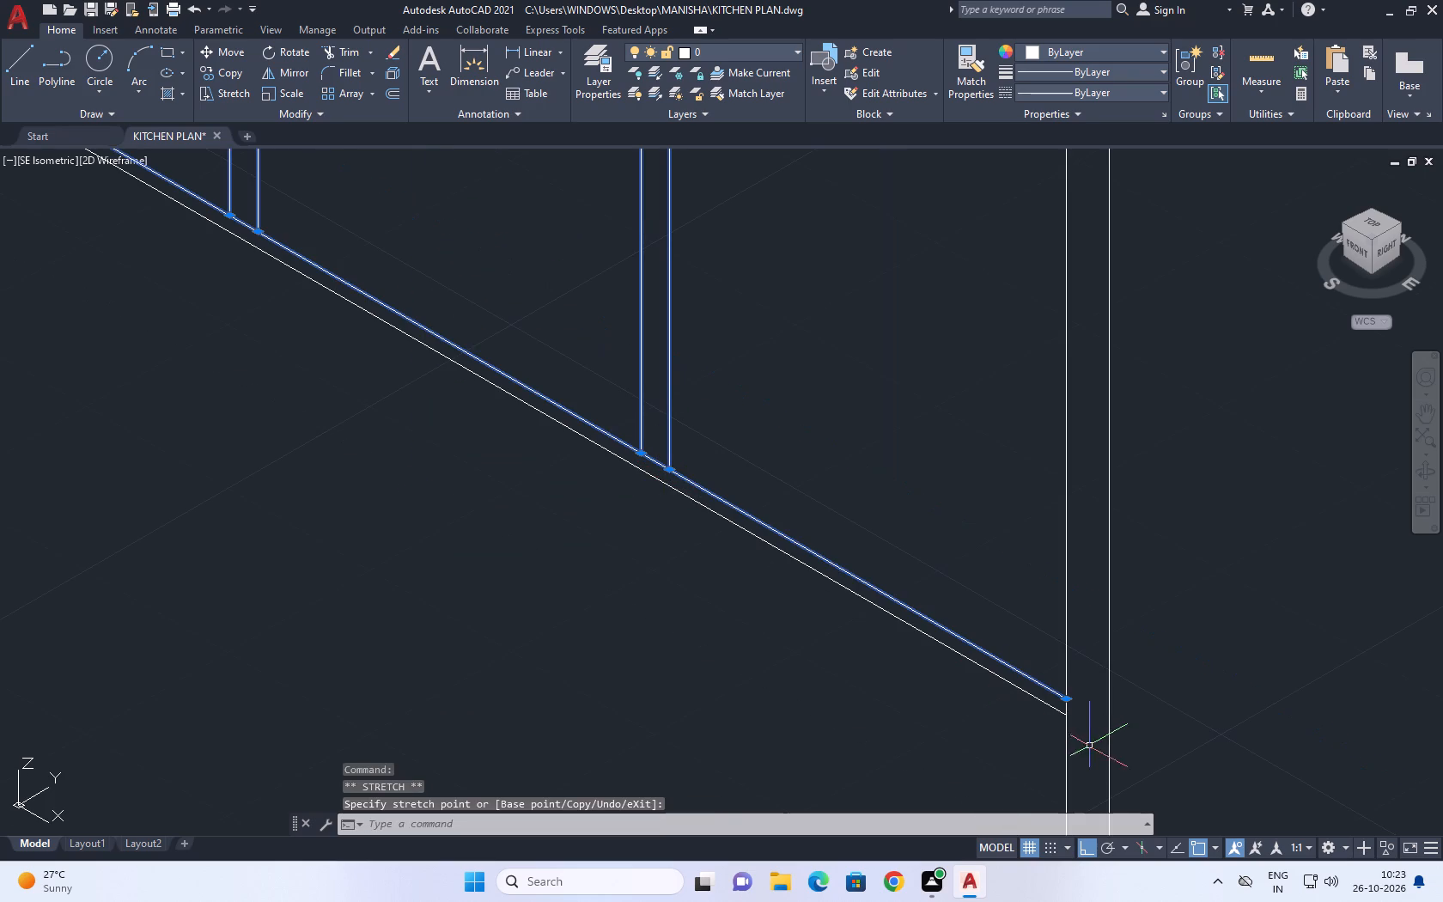
Copy the upper of the two lines below the dividers straight up along Z by 1 unit.
right_click(916, 375)
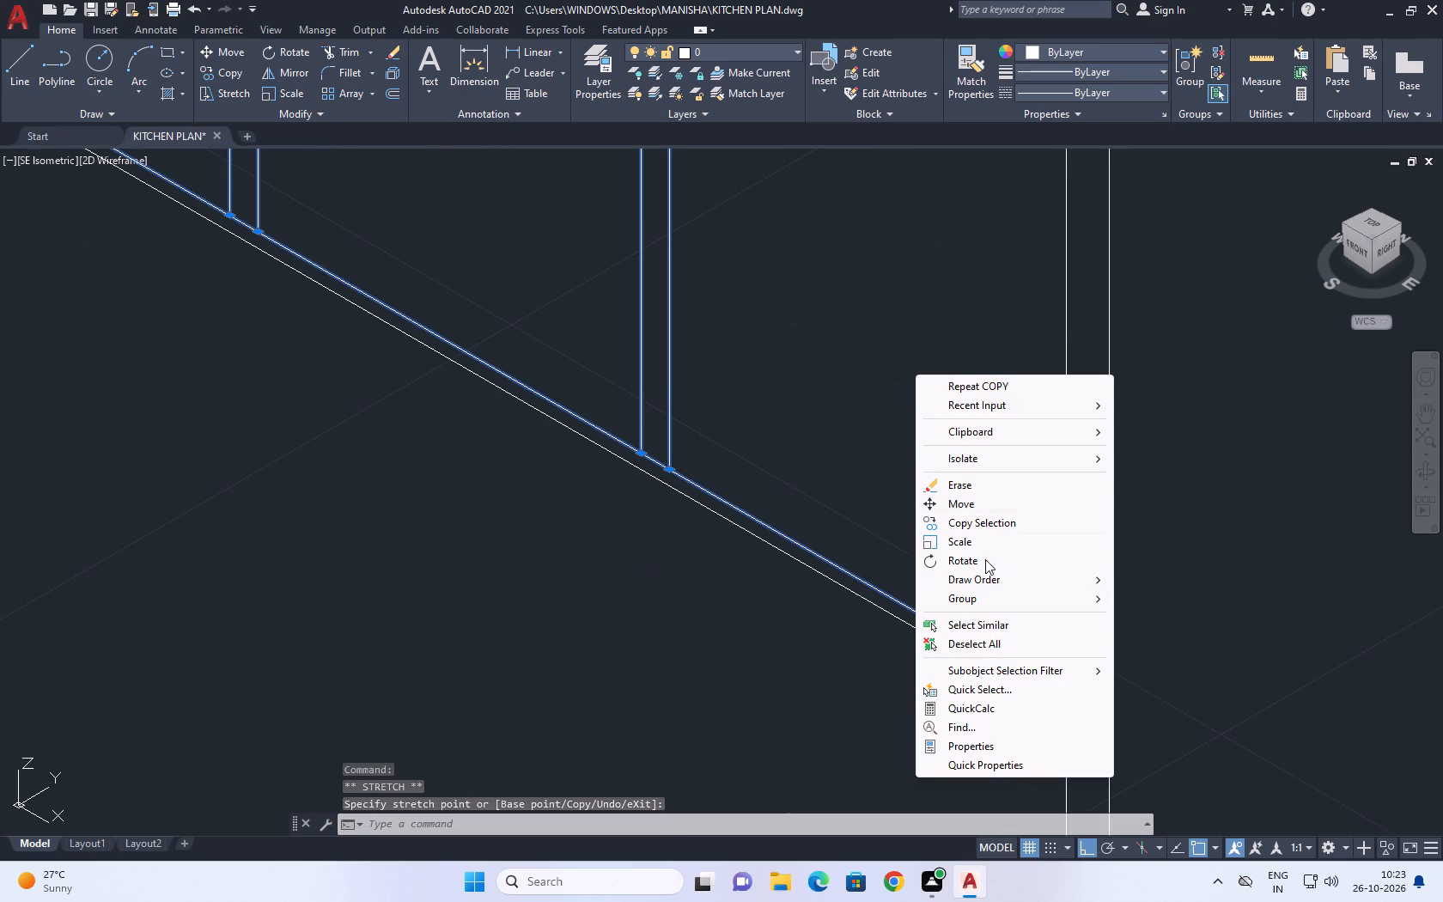
left_click(1008, 644)
scroll(817, 539, "down", 6)
middle_click_drag(779, 482, 779, 503)
scroll(819, 584, "up", 2)
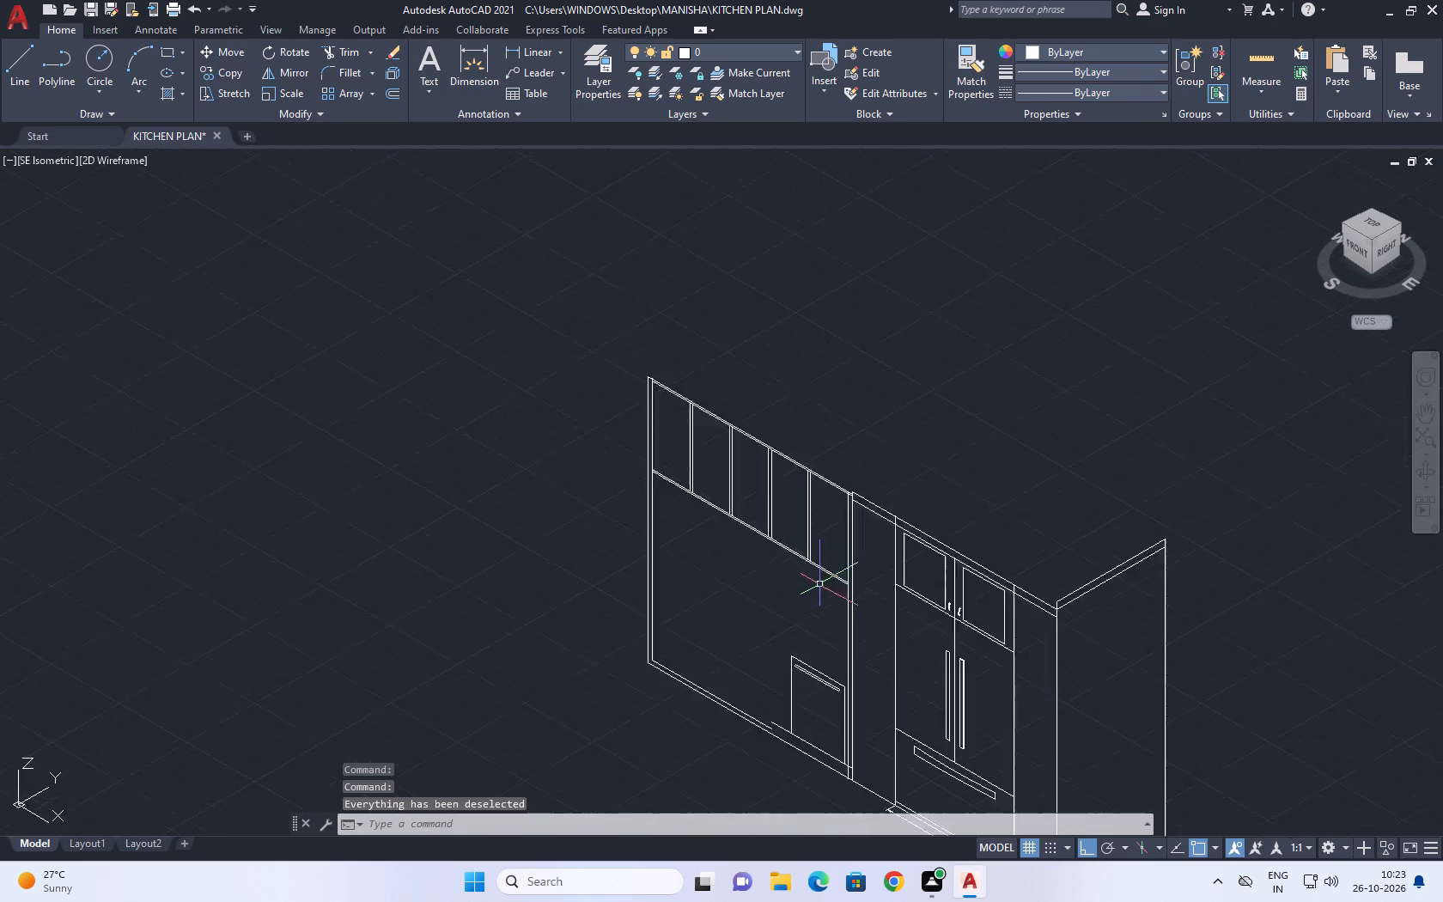
scroll(820, 584, "up", 1)
scroll(732, 369, "up", 1)
middle_click_drag(708, 377, 725, 430)
scroll(620, 568, "up", 2)
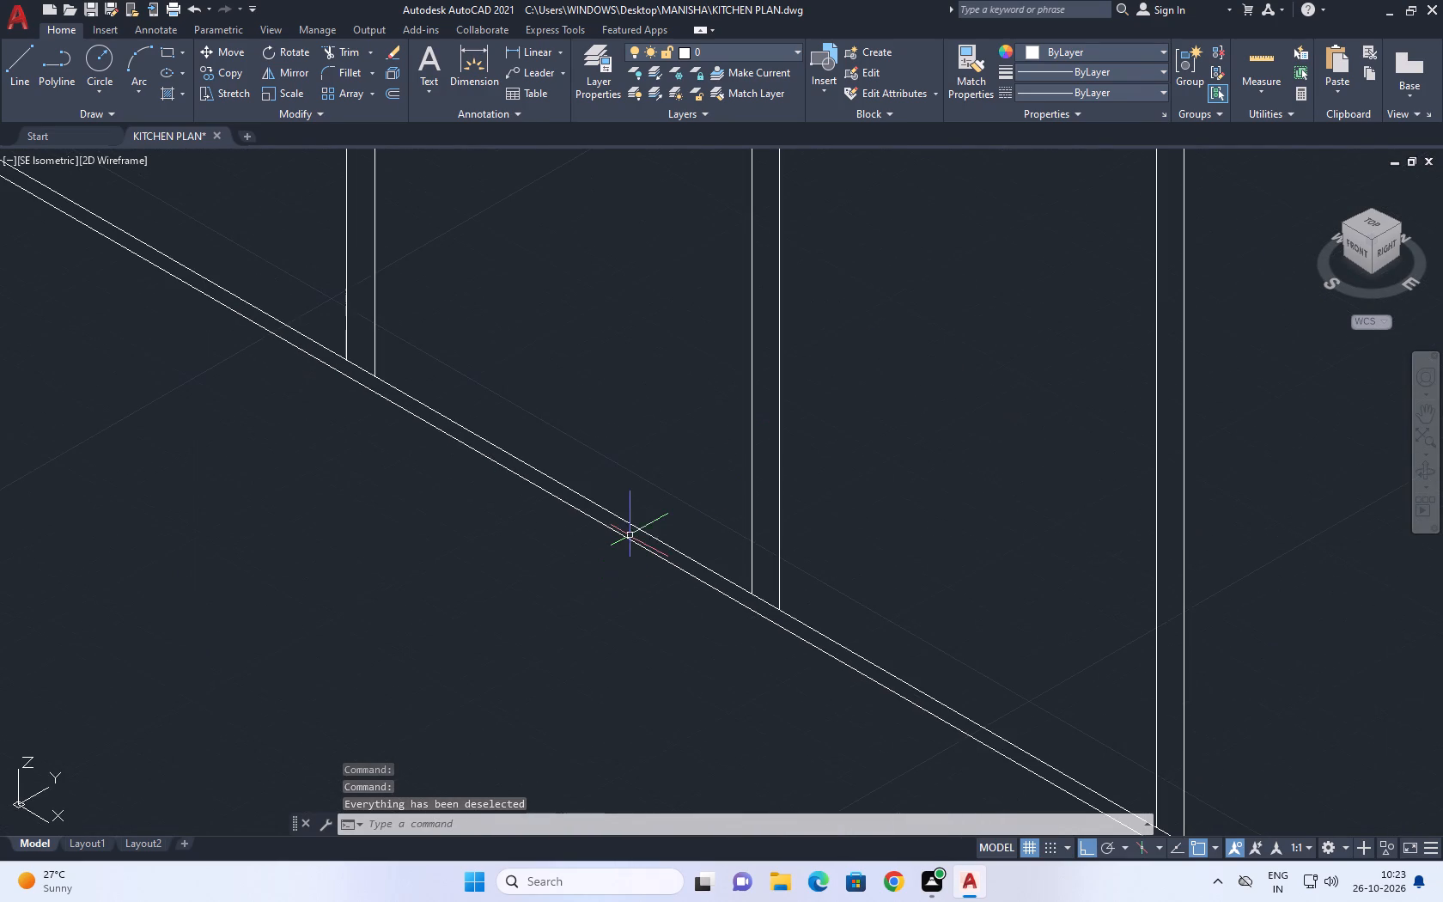
left_click(636, 528)
middle_click_drag(682, 470, 679, 524)
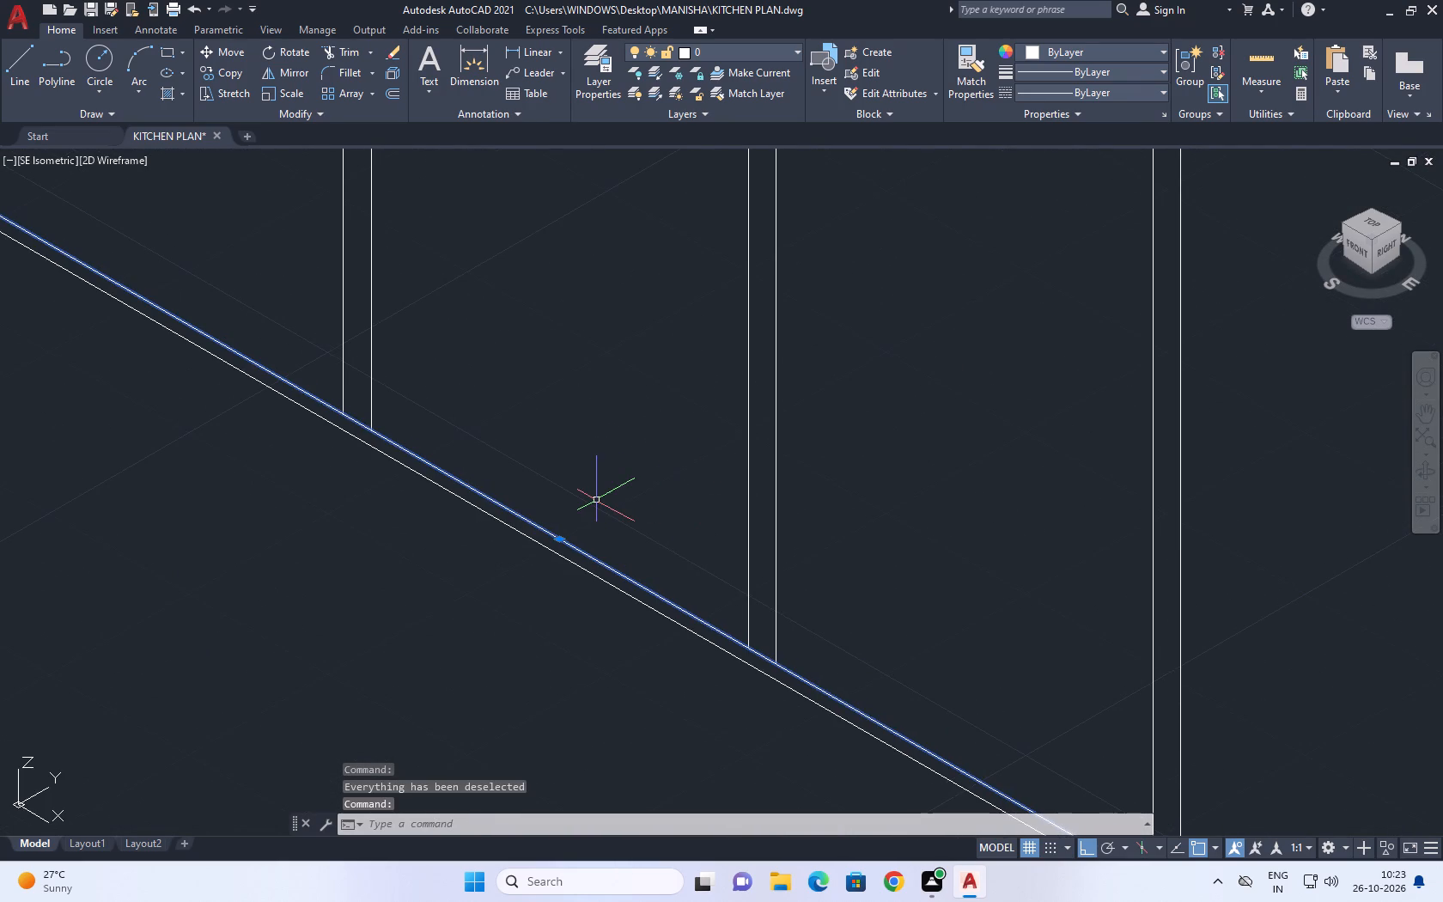
type("CO")
key("space")
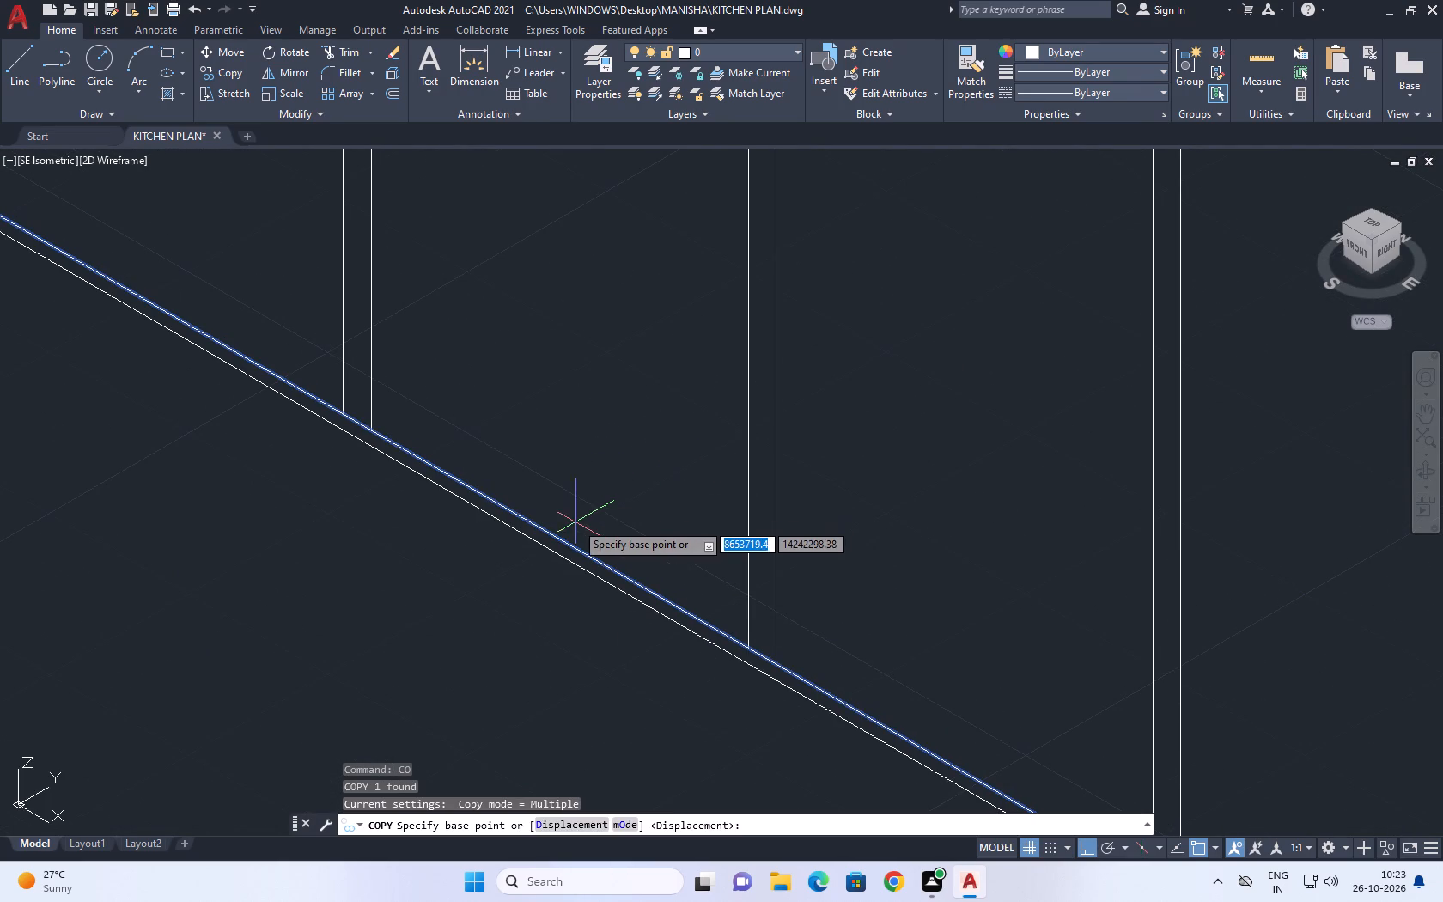
left_click(570, 542)
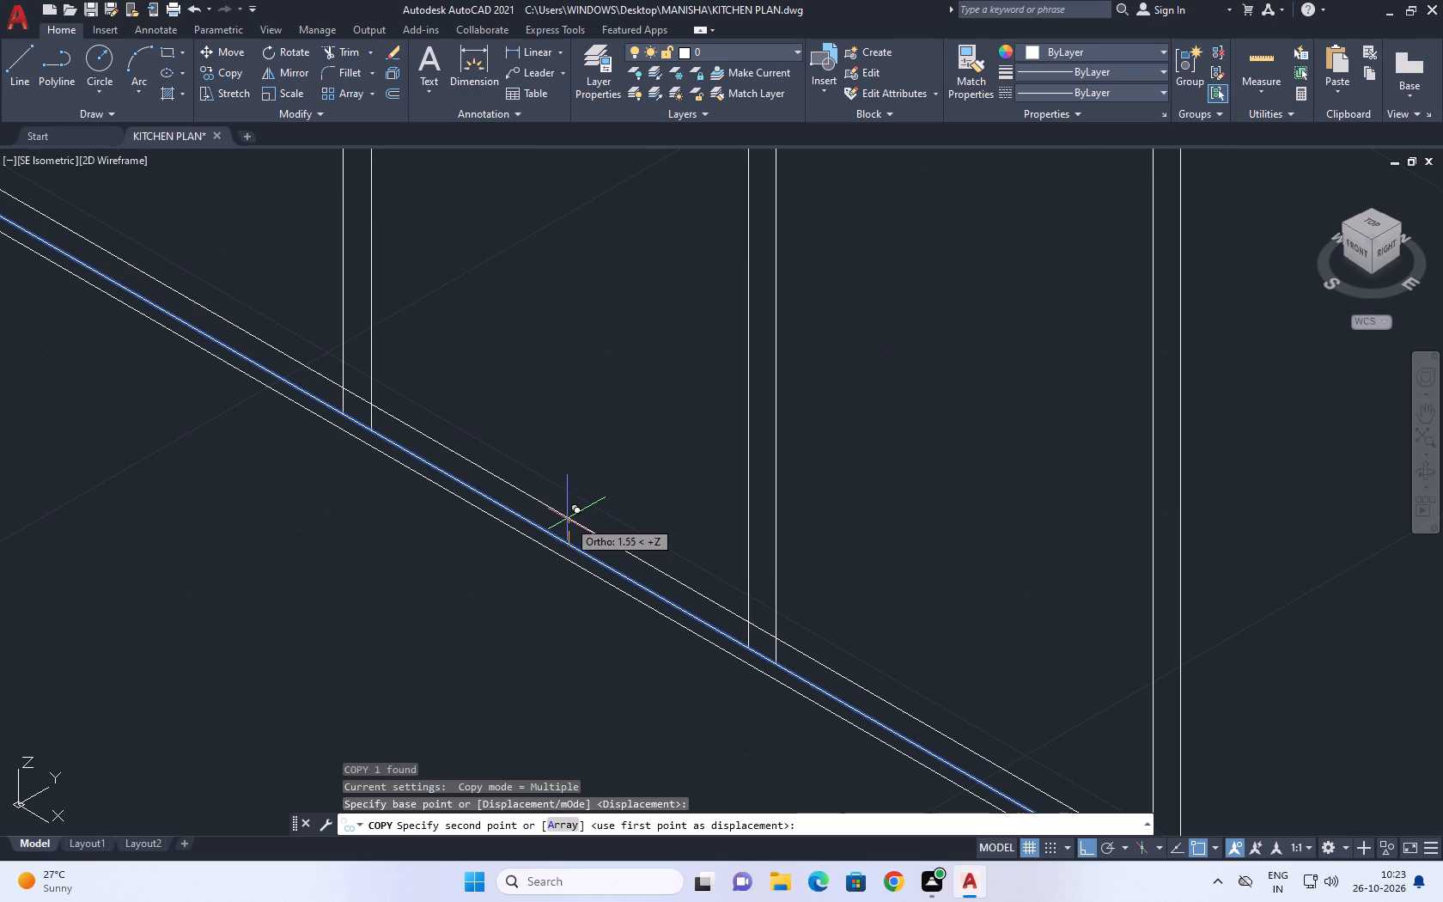
key("1")
key("Return")
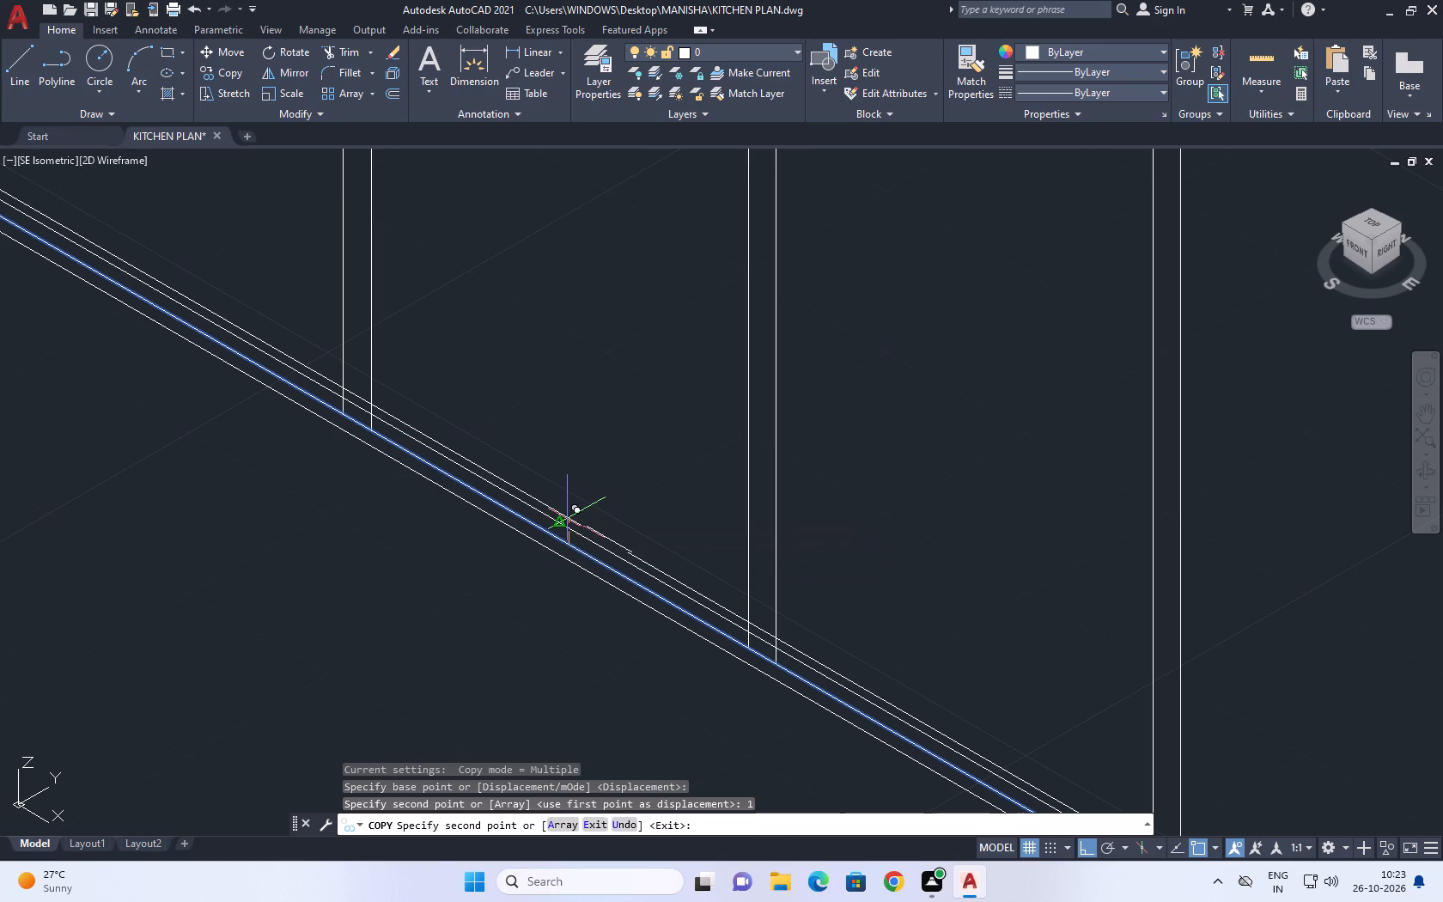
right_click(568, 479)
left_click(675, 509)
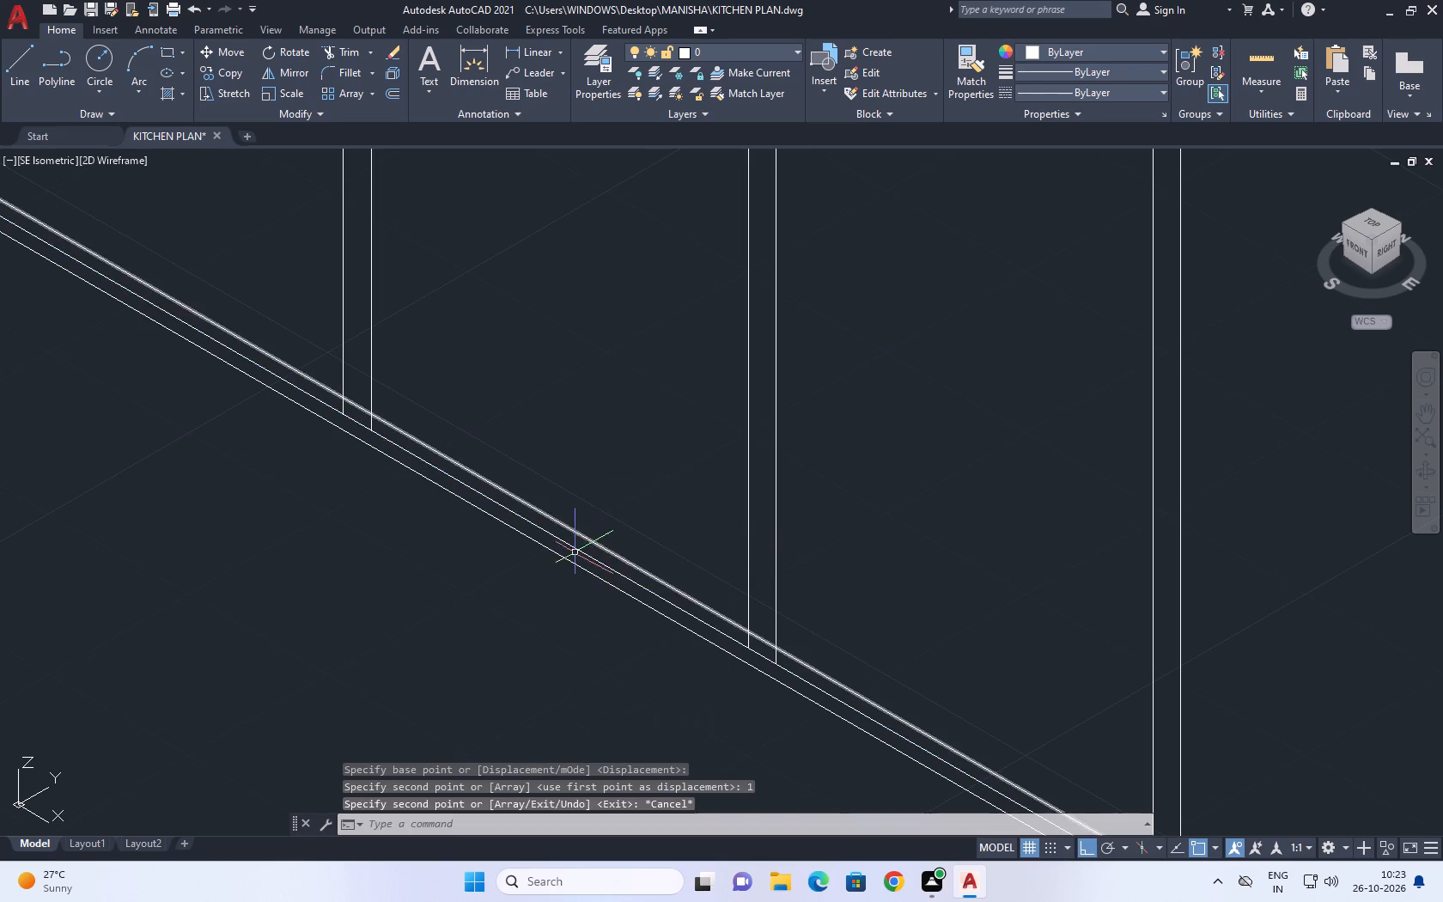
Erase the middle of the three parallel bottom lines, keeping the new copy and the lowest line.
scroll(562, 558, "up", 3)
left_click(638, 526)
left_click(634, 540)
right_click(767, 400)
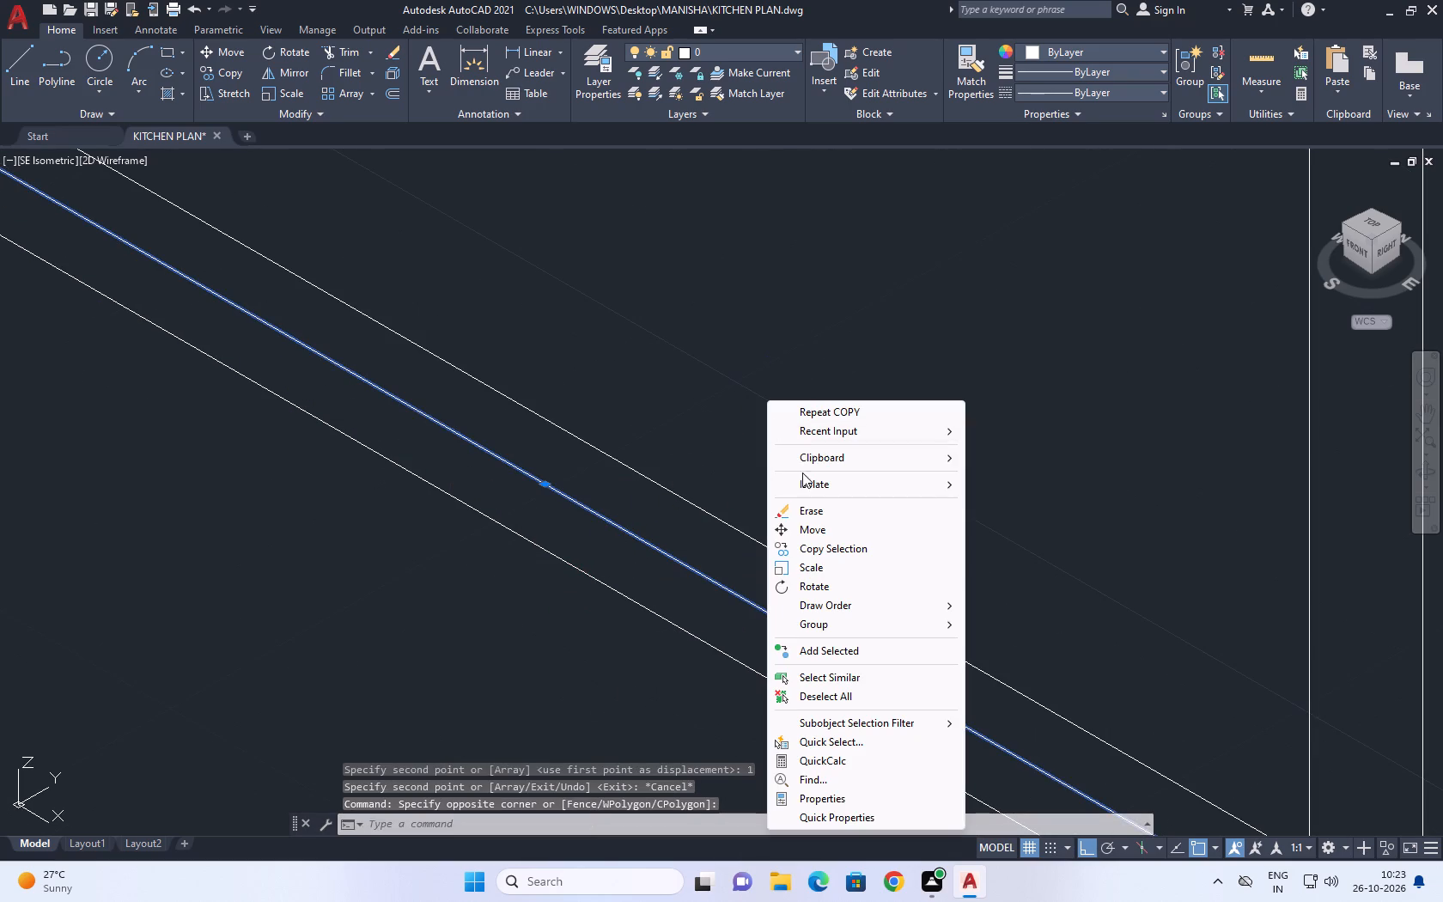
left_click(828, 519)
Shorten both lines of the fourth divider so their lower ends meet the raised upper bottom line.
scroll(827, 516, "down", 8)
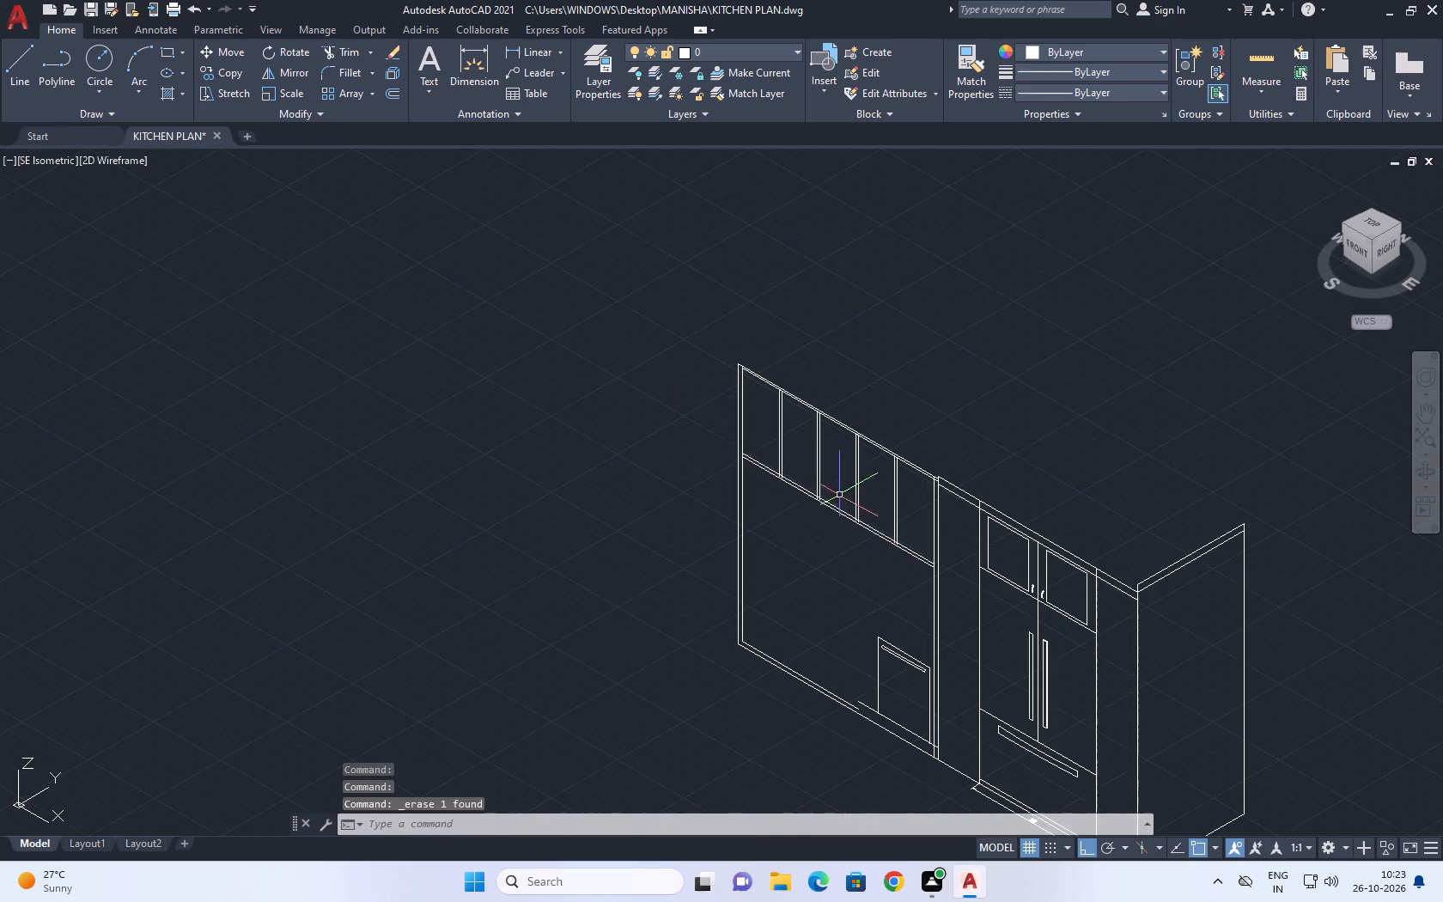
scroll(824, 512, "up", 4)
middle_click_drag(1078, 580, 927, 493)
scroll(1067, 573, "up", 1)
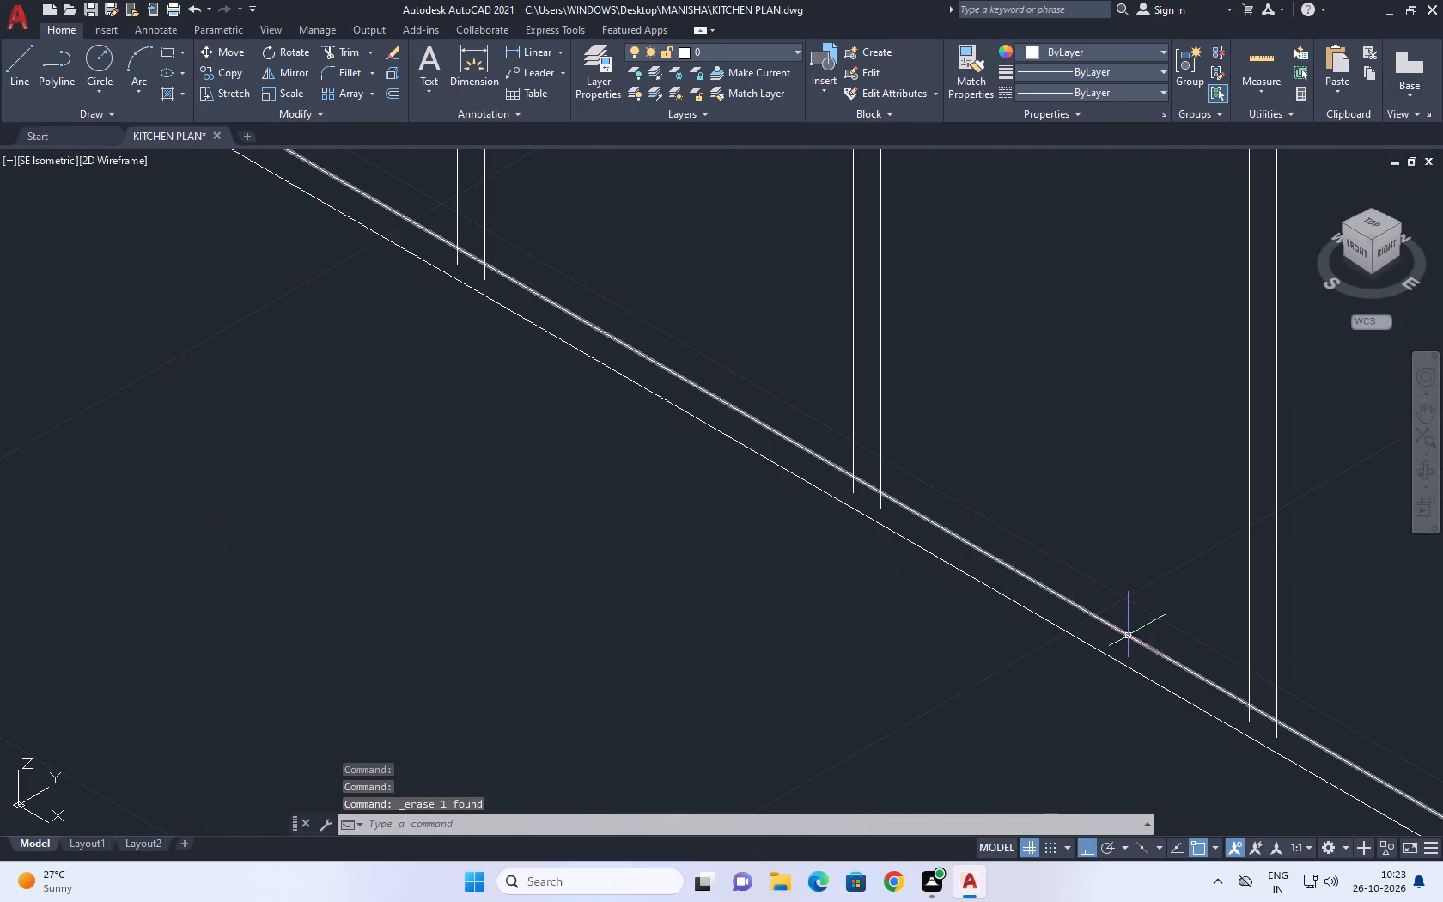
middle_click_drag(1041, 591, 648, 454)
scroll(875, 595, "up", 3)
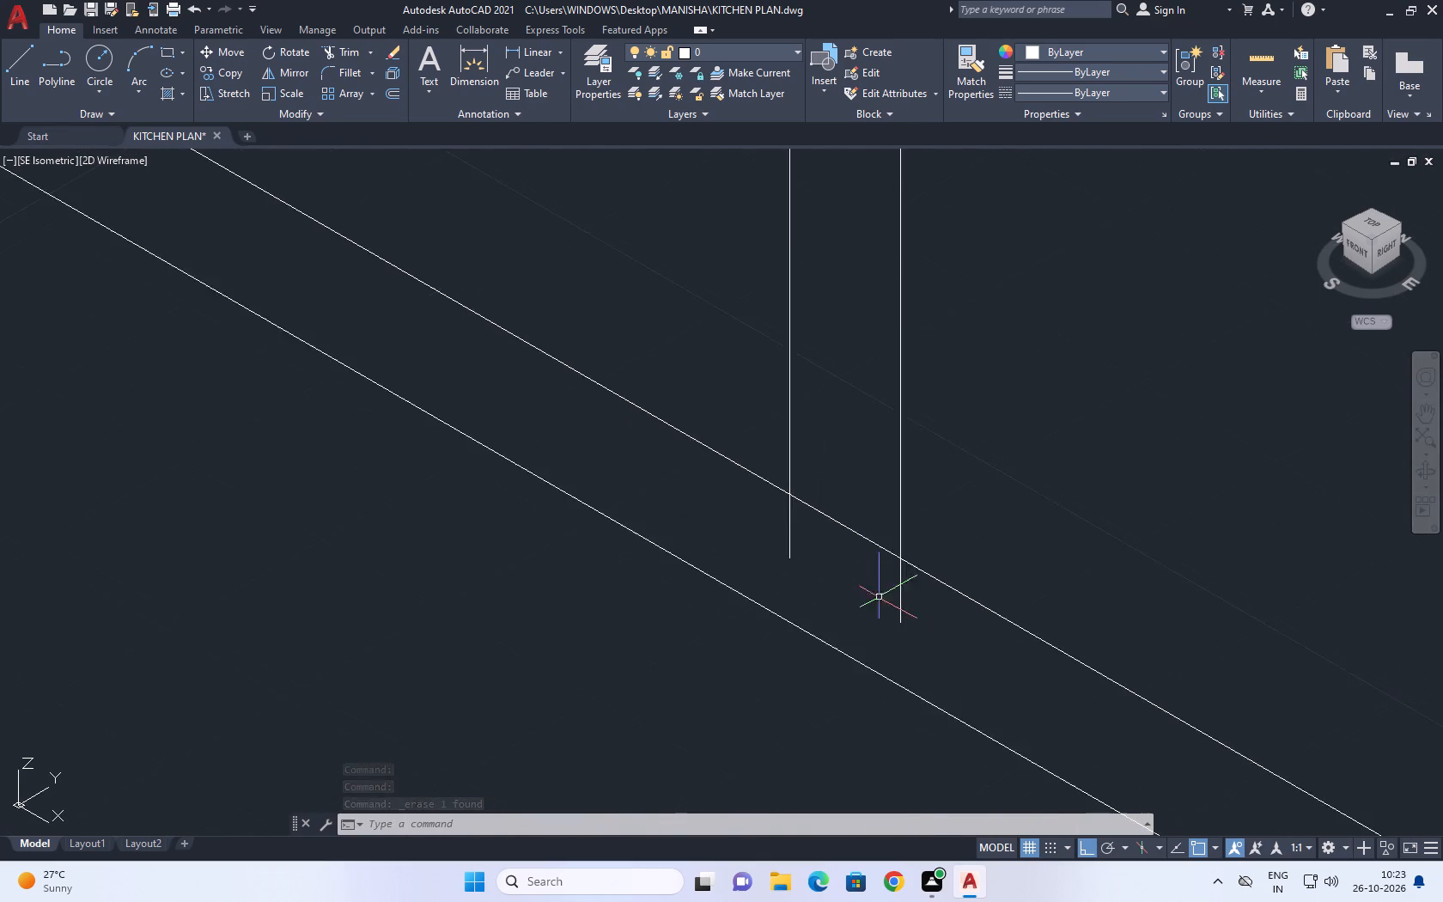
scroll(882, 600, "up", 2)
left_click(947, 649)
left_click(879, 579)
left_click(912, 649)
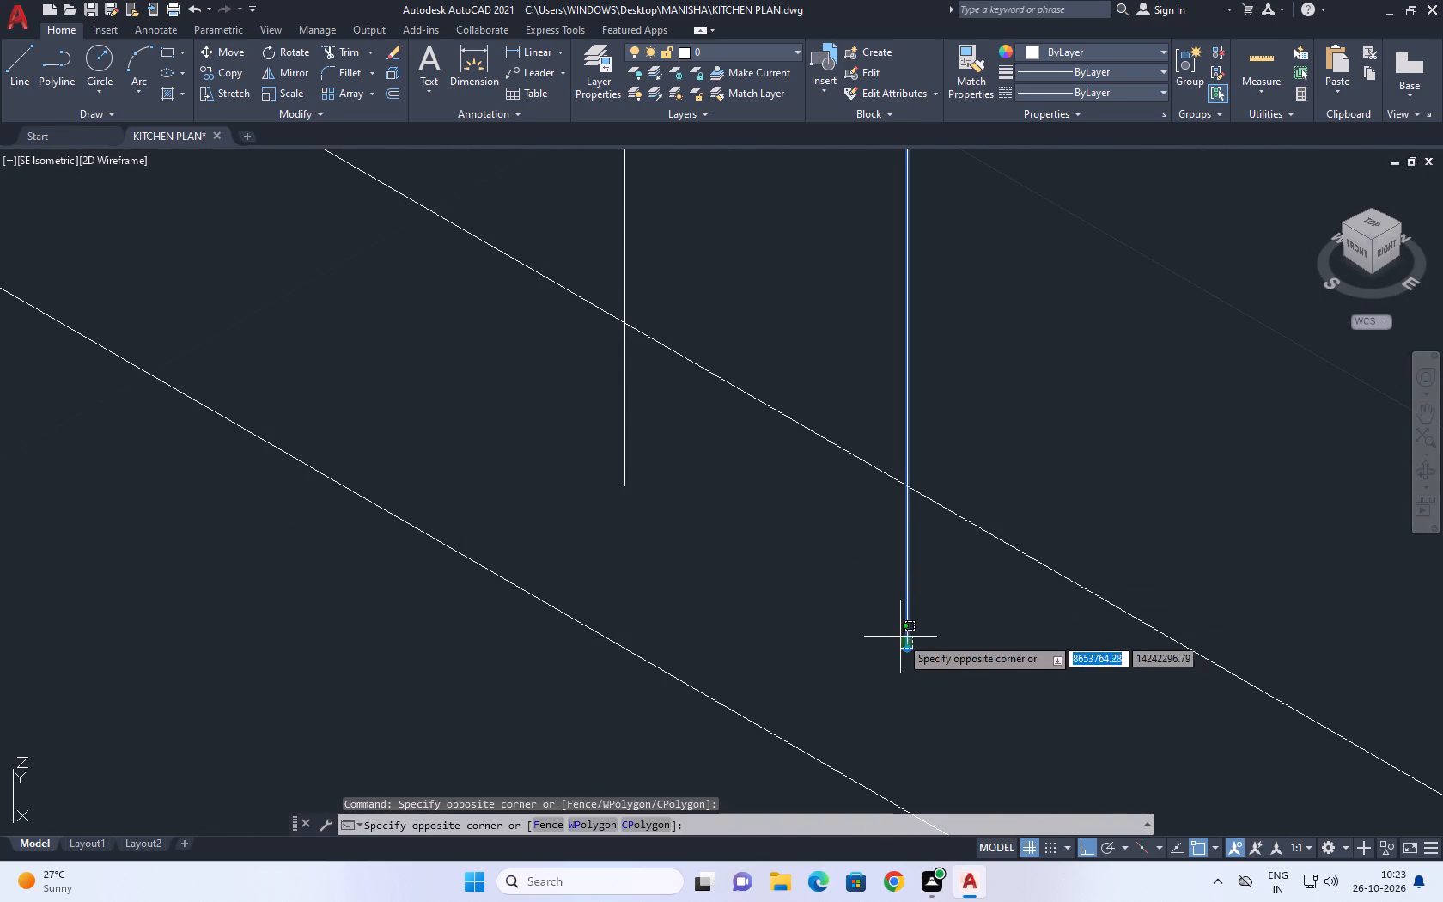
left_click(900, 637)
left_click_drag(908, 648, 907, 627)
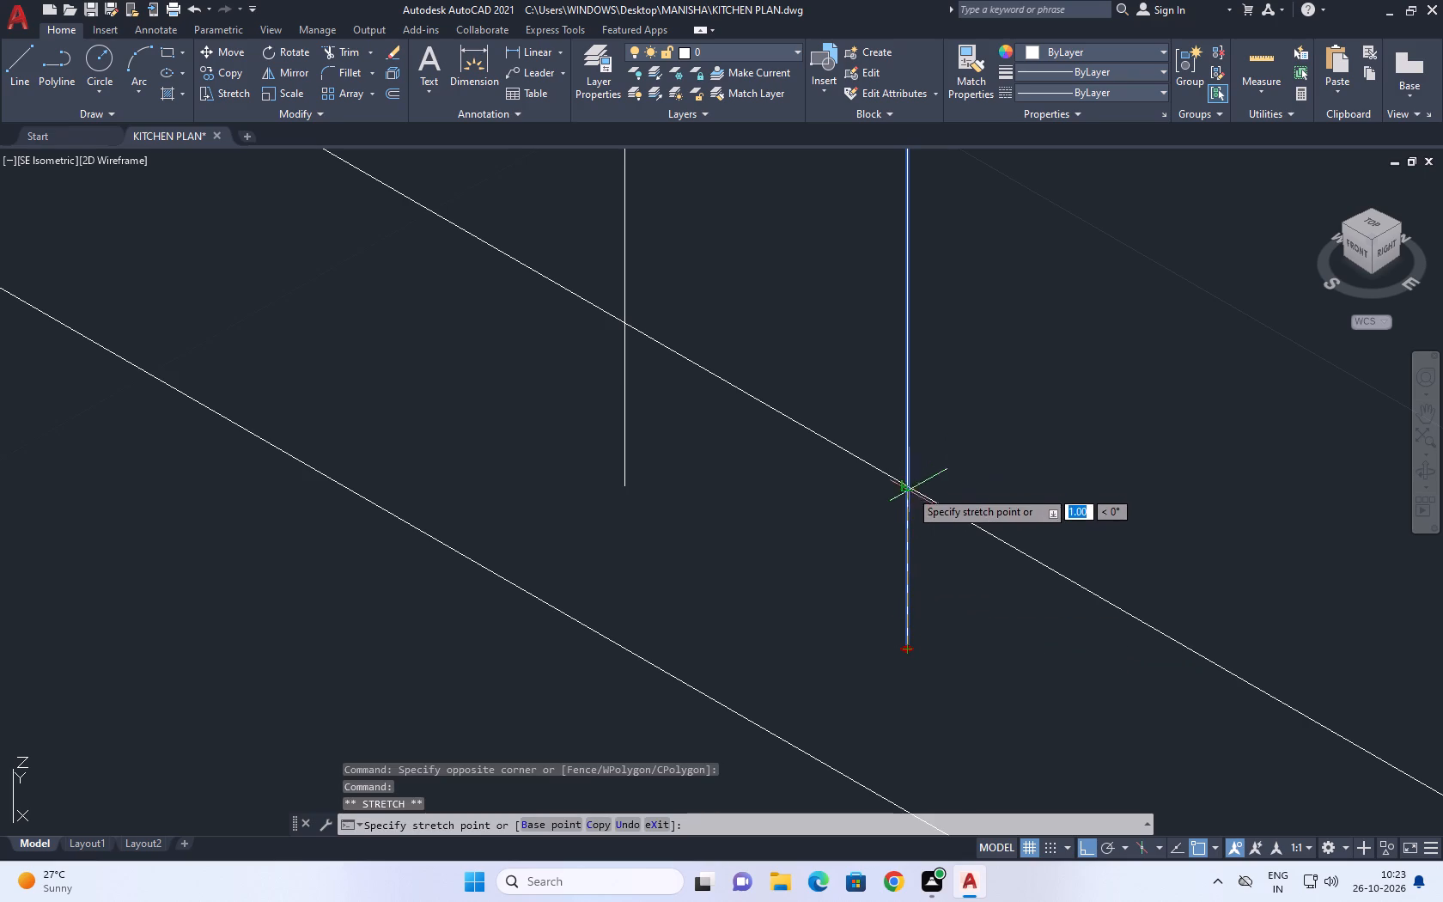
left_click(910, 488)
middle_click_drag(527, 479, 582, 634)
left_click_drag(728, 647, 716, 631)
left_click(661, 583)
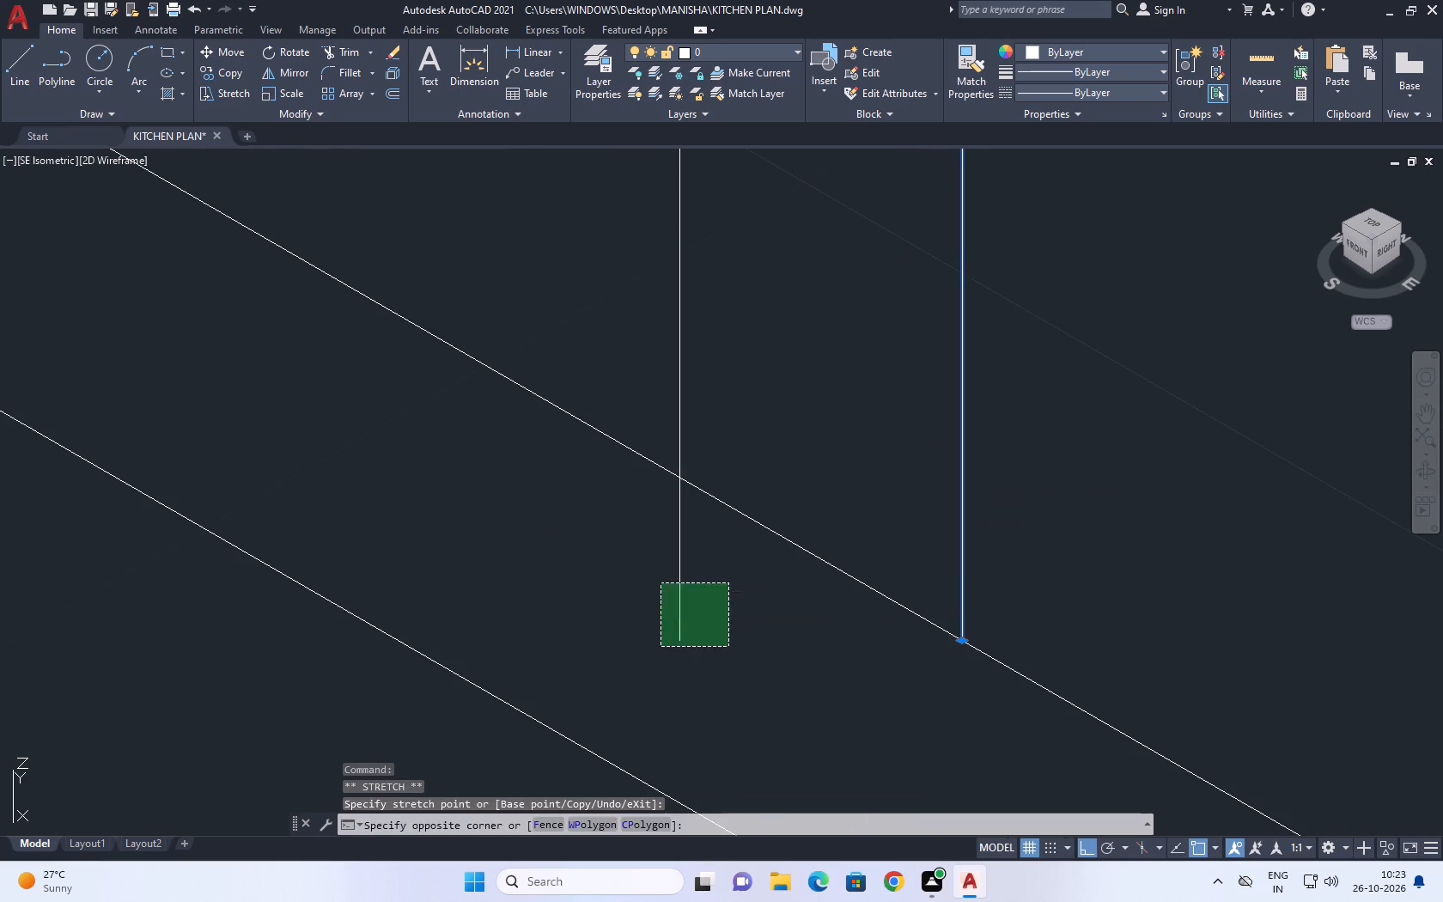
left_click(683, 641)
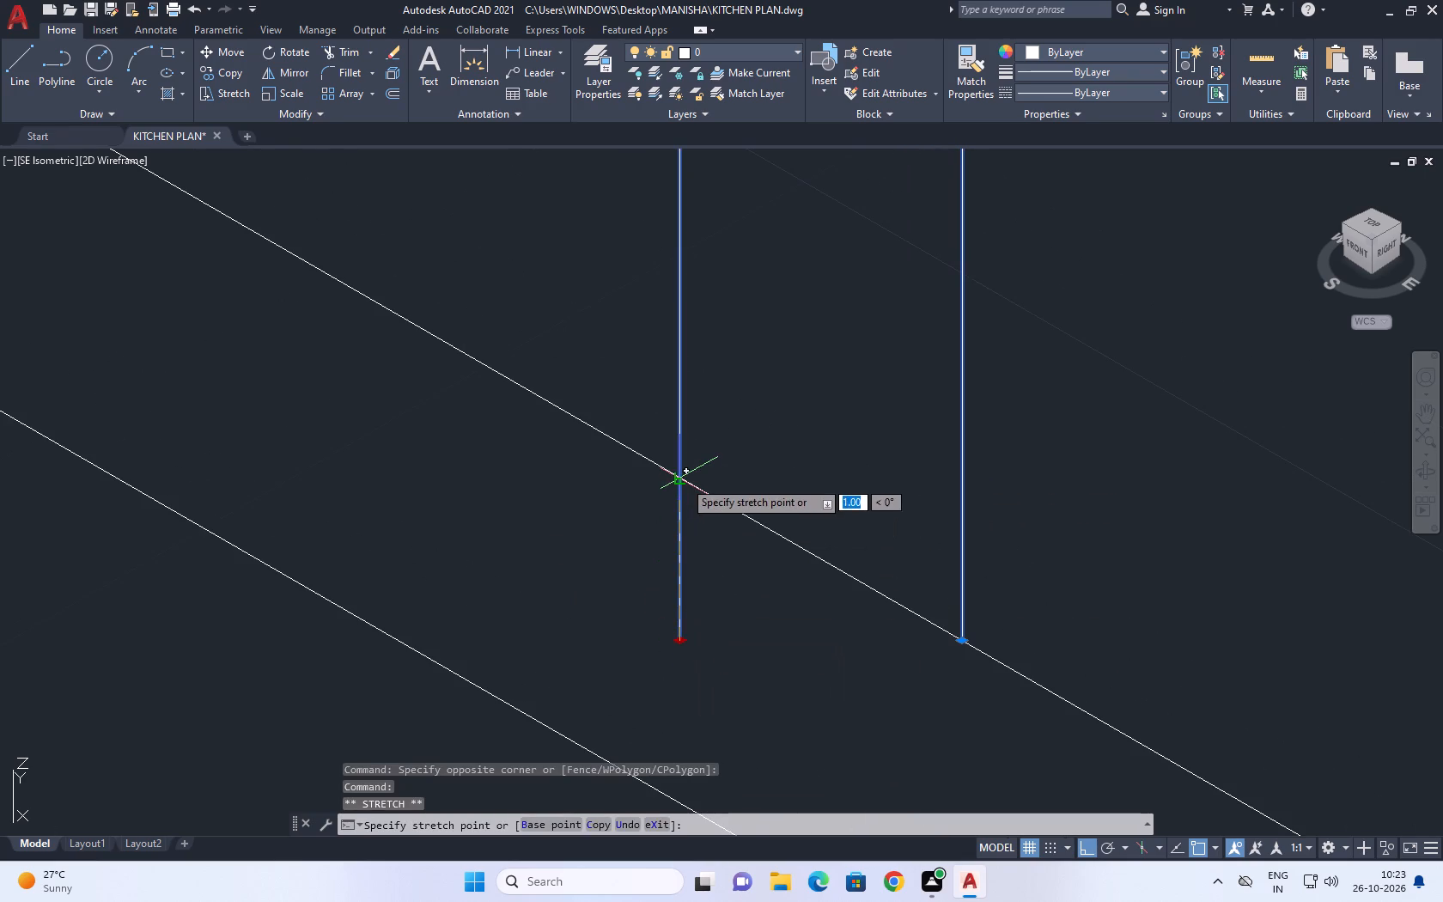
left_click(684, 480)
Shorten both lines of the third divider so their lower ends meet the raised upper bottom line.
scroll(720, 566, "down", 3)
middle_click_drag(645, 513, 847, 647)
scroll(847, 647, "down", 4)
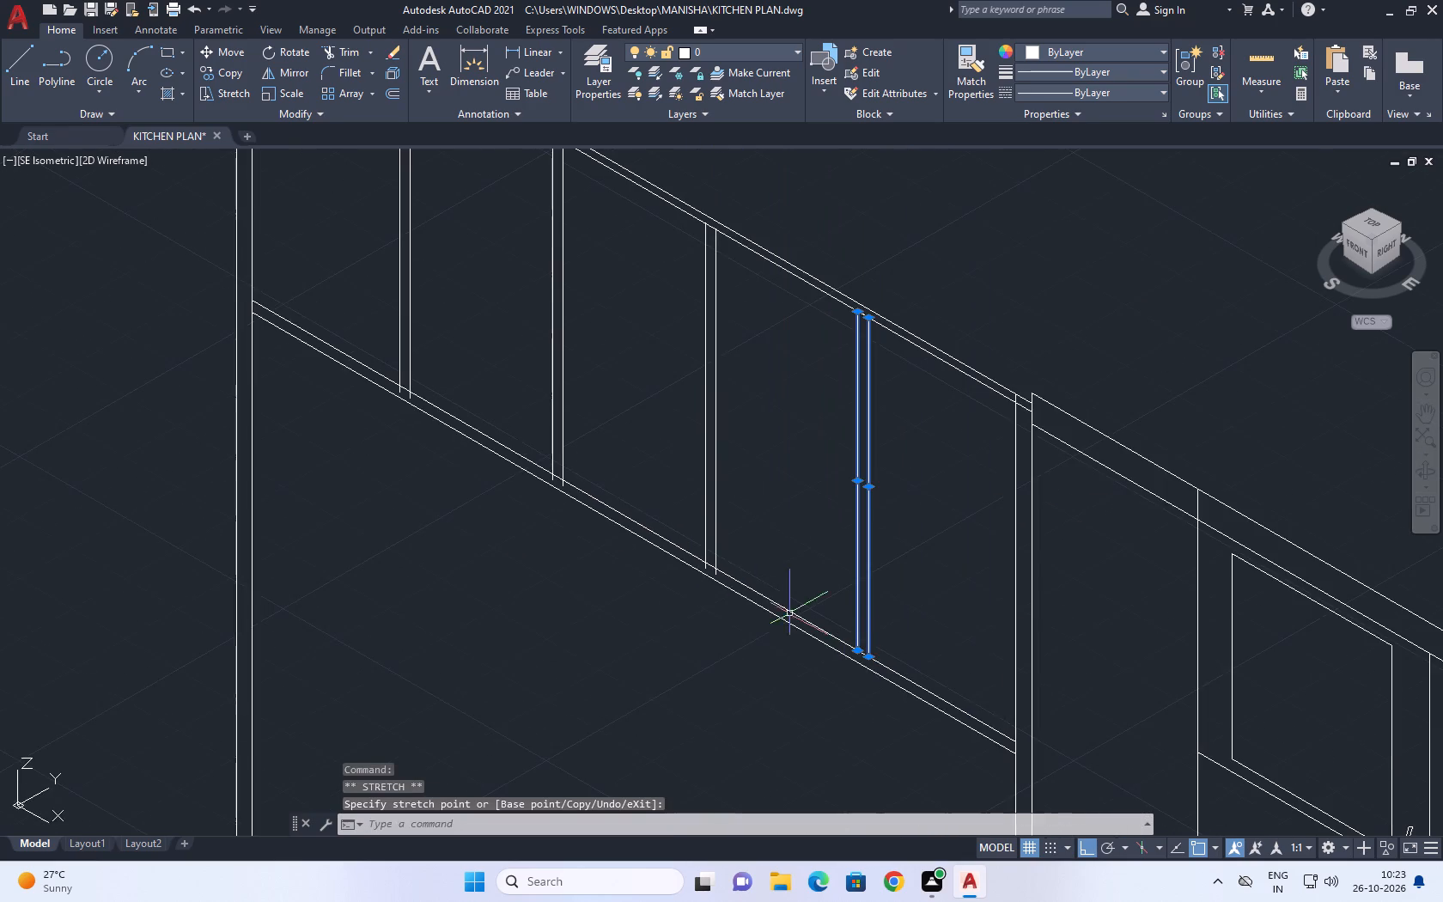
scroll(709, 558, "up", 5)
scroll(729, 638, "up", 2)
left_click_drag(862, 683, 862, 672)
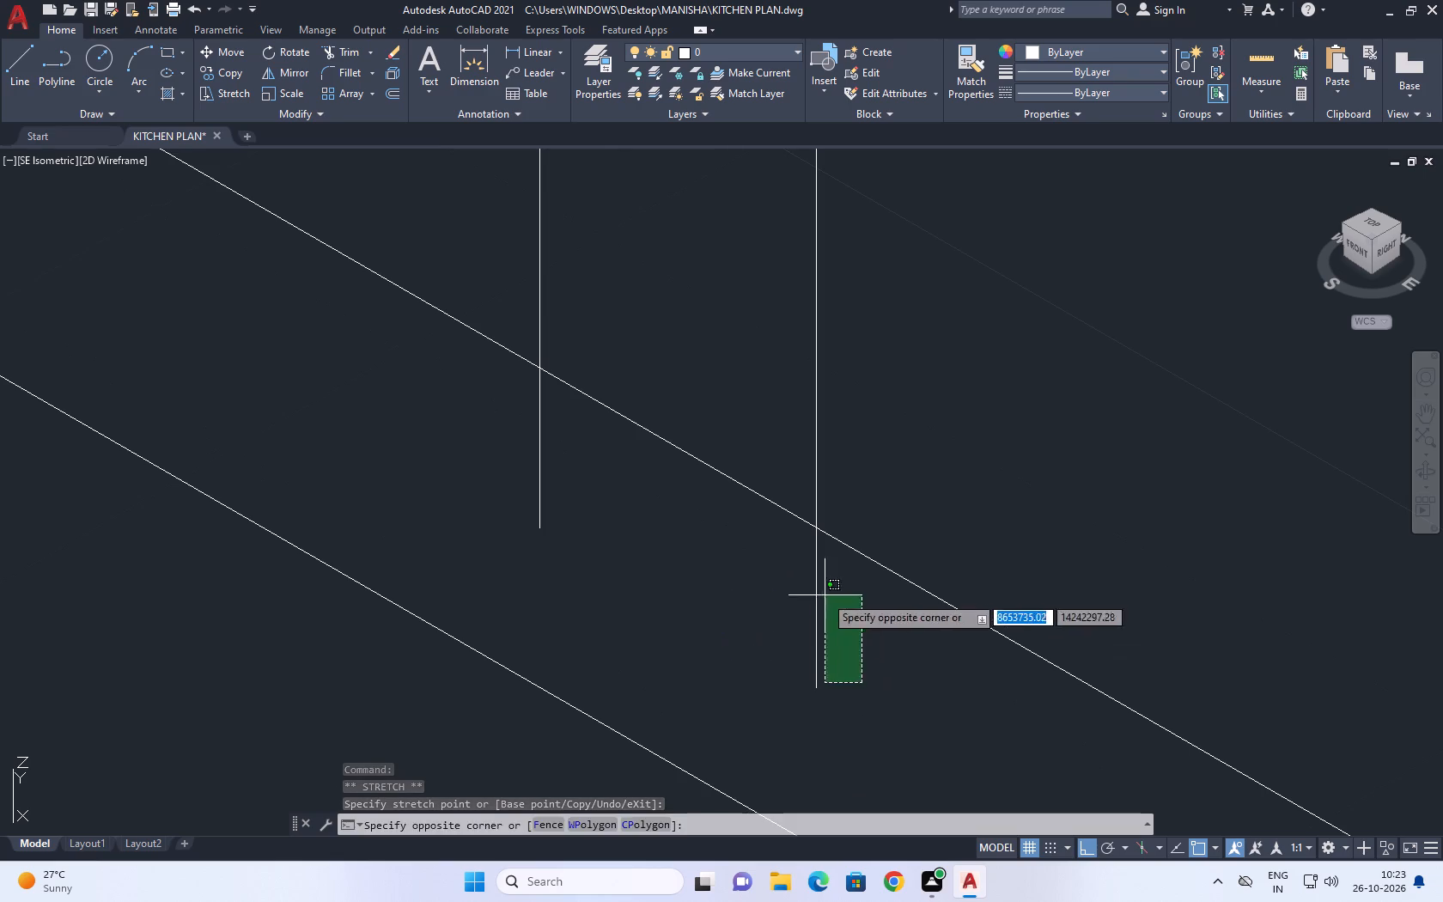
left_click_drag(819, 591, 812, 592)
left_click_drag(826, 682, 812, 617)
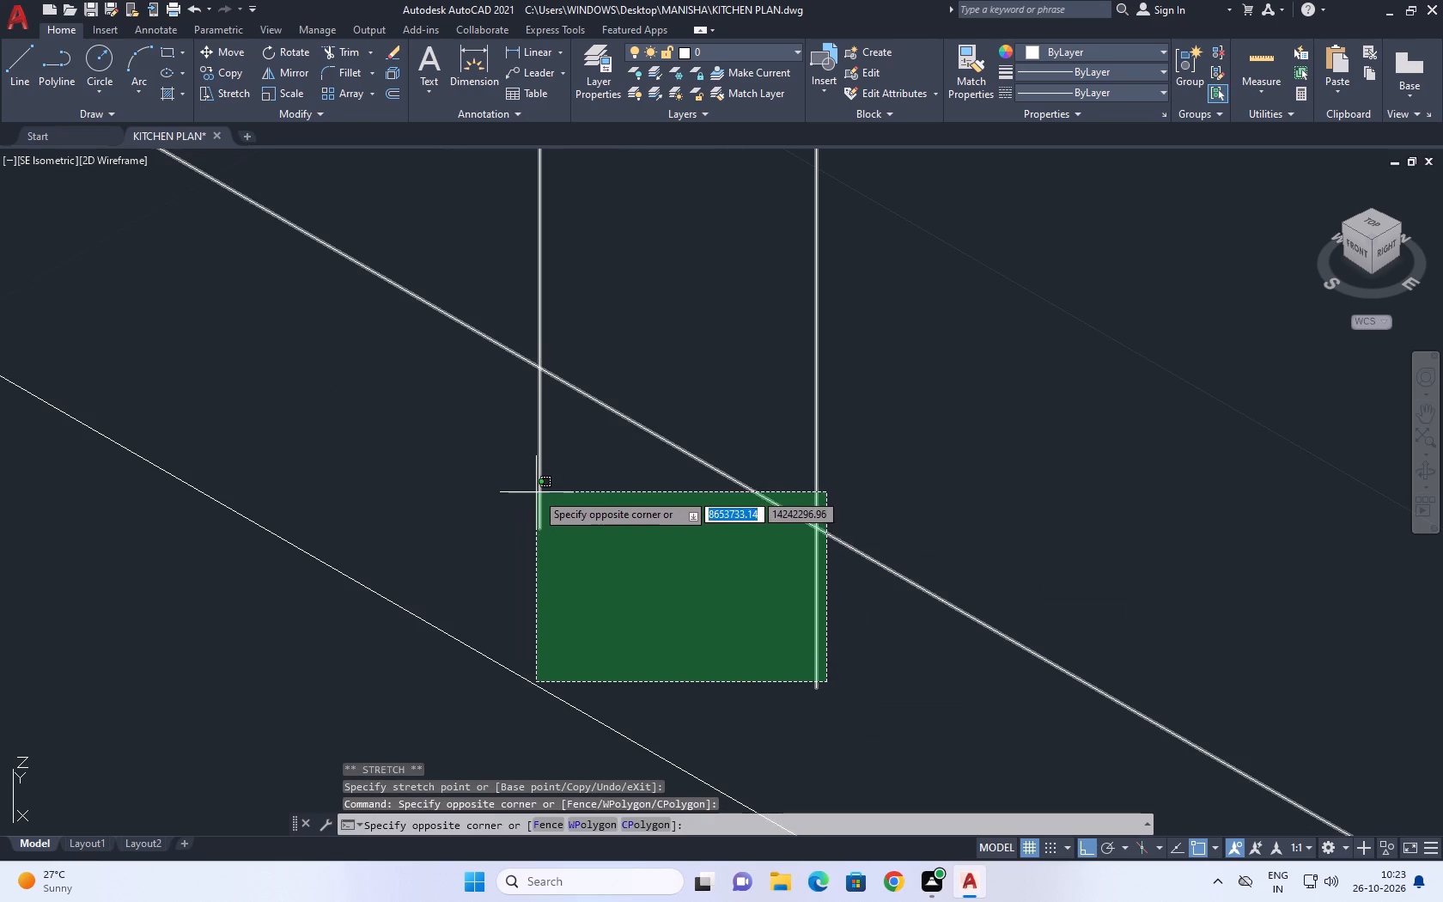
left_click(535, 491)
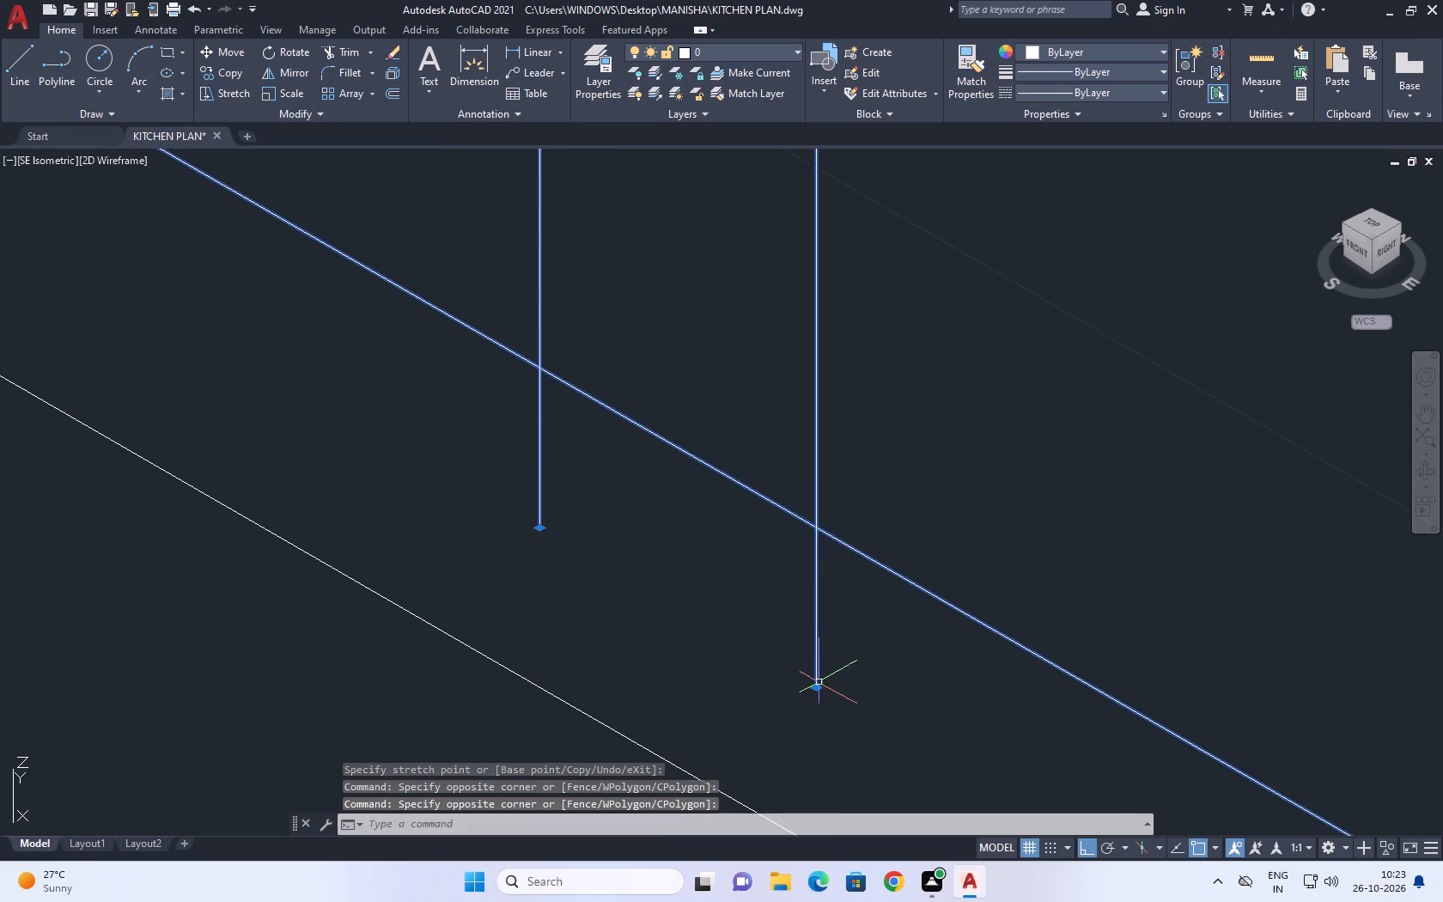
left_click(818, 693)
left_click(814, 695)
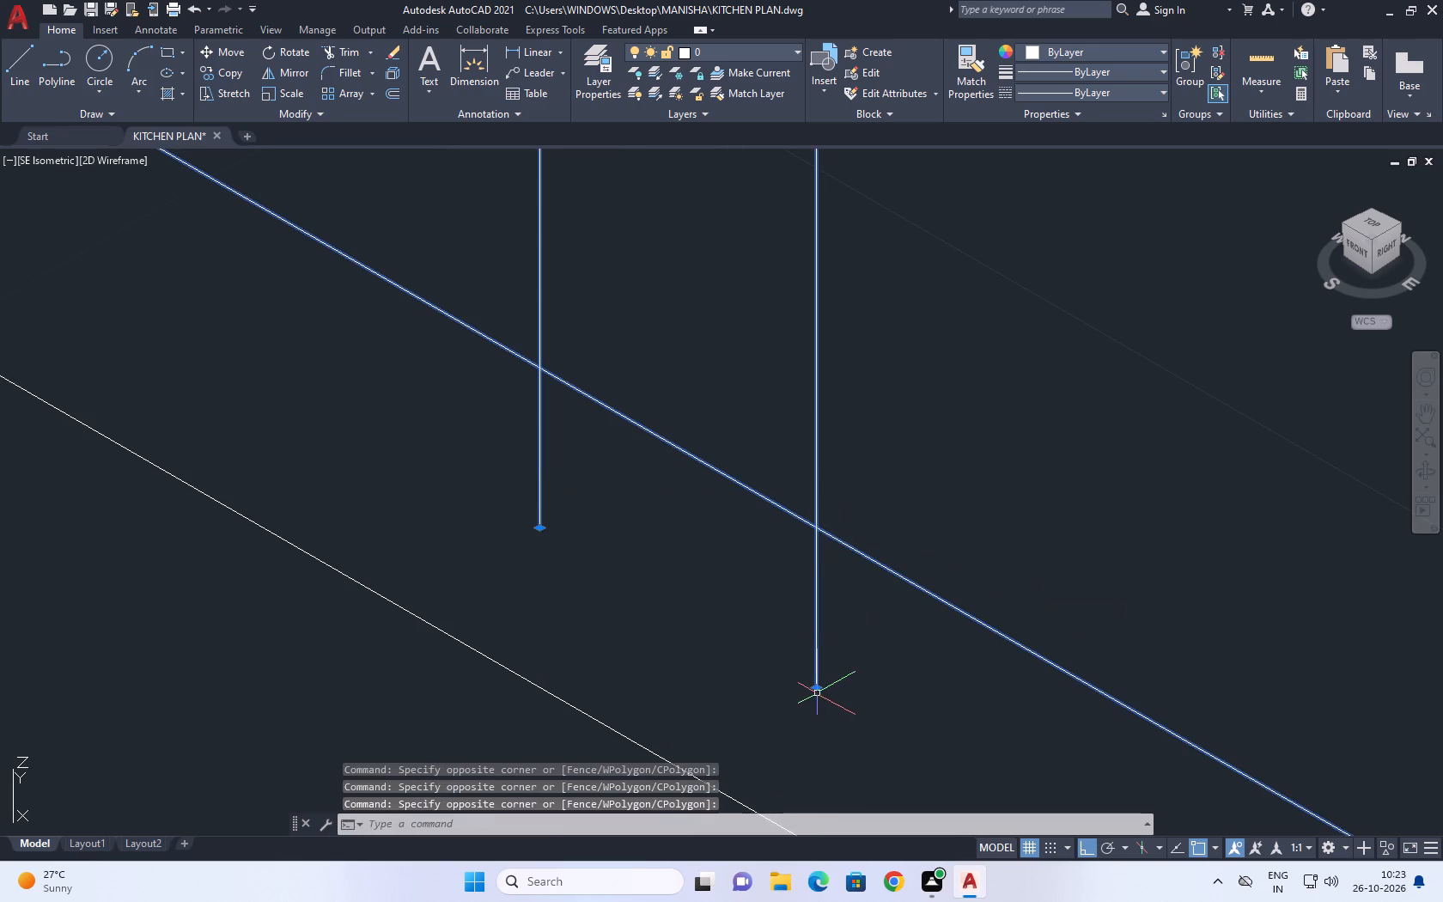
left_click(817, 692)
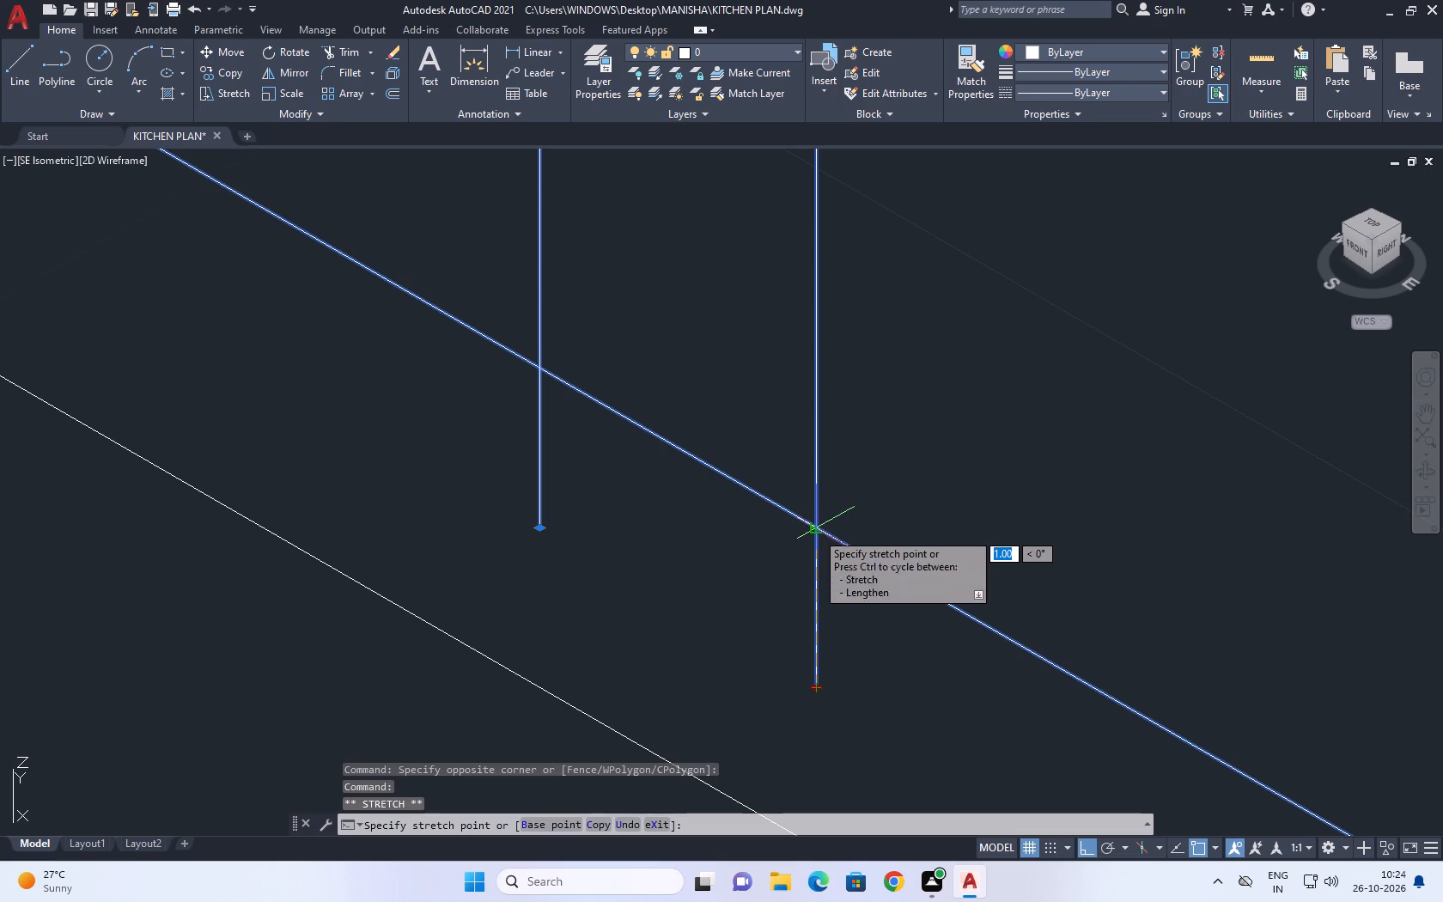
left_click(816, 532)
left_click(575, 548)
left_click(539, 528)
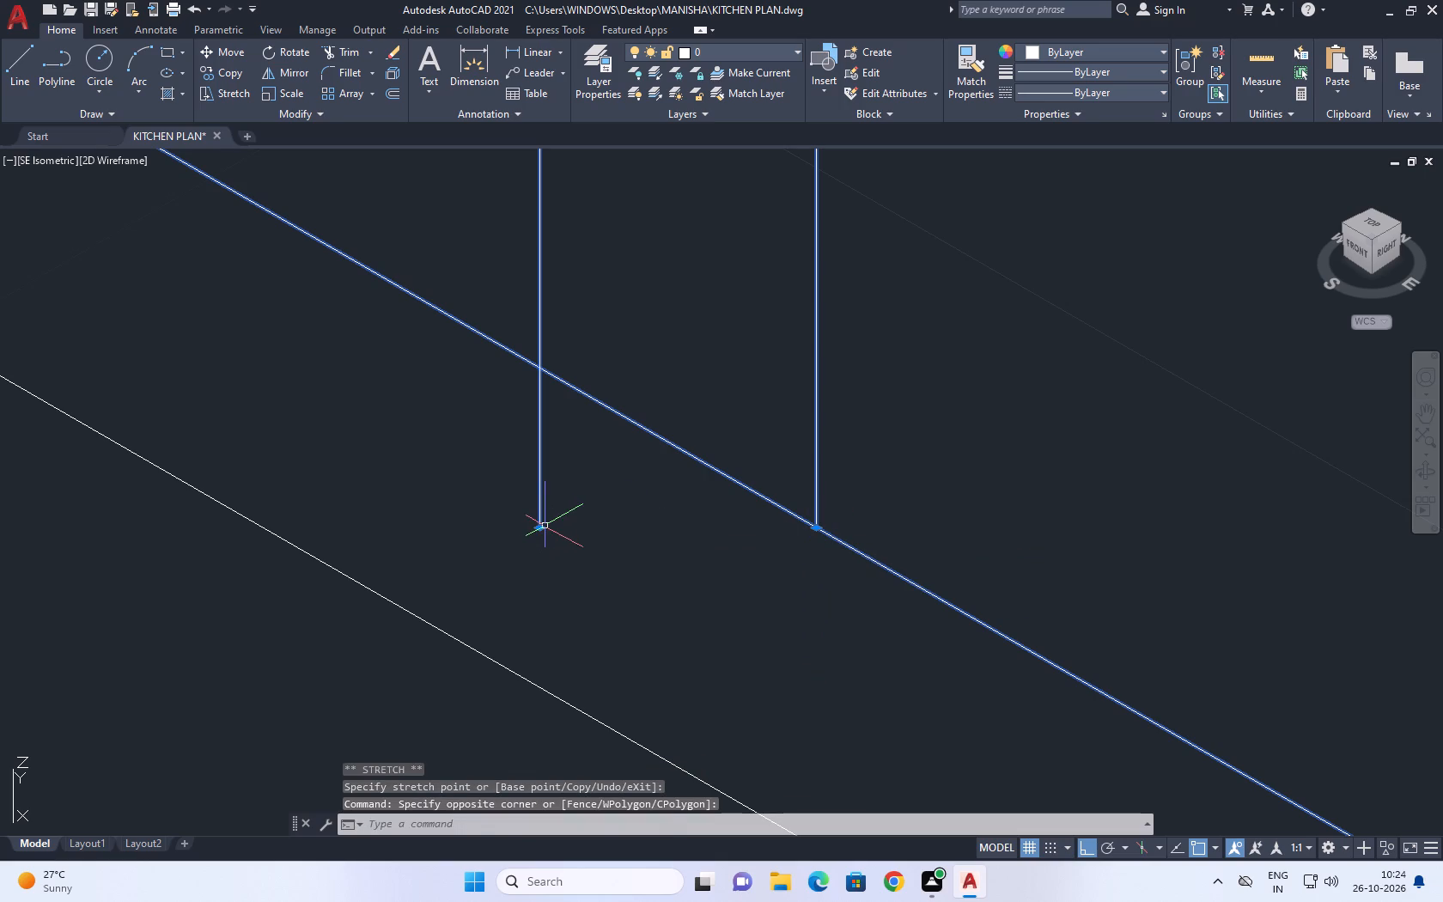
left_click(543, 526)
left_click(537, 371)
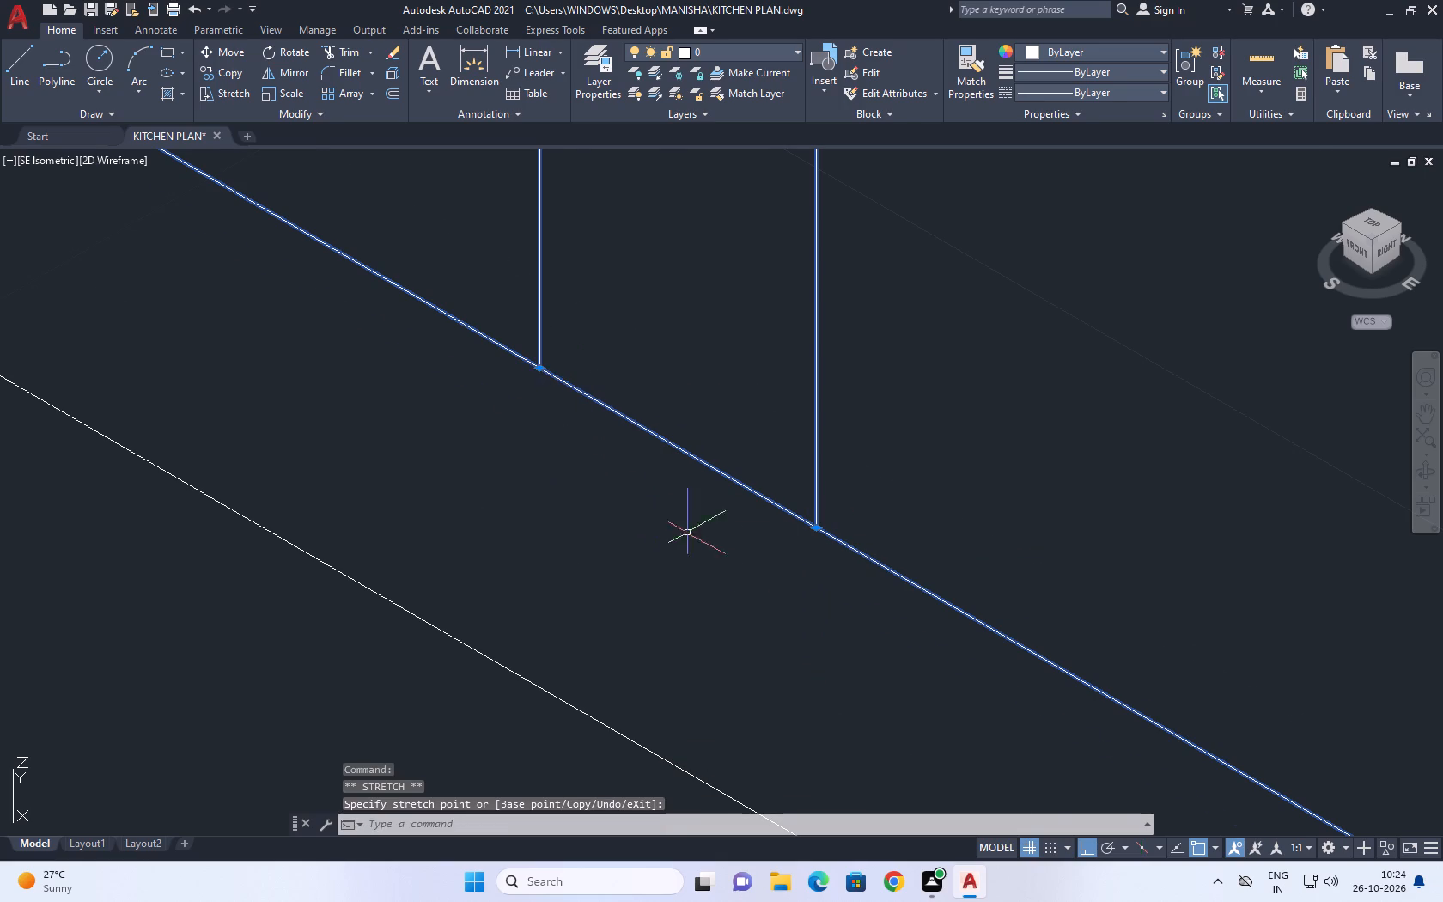
Shorten both lines of the second divider so their lower ends meet the raised upper bottom line.
scroll(715, 556, "down", 5)
middle_click_drag(630, 499, 832, 673)
scroll(552, 514, "up", 4)
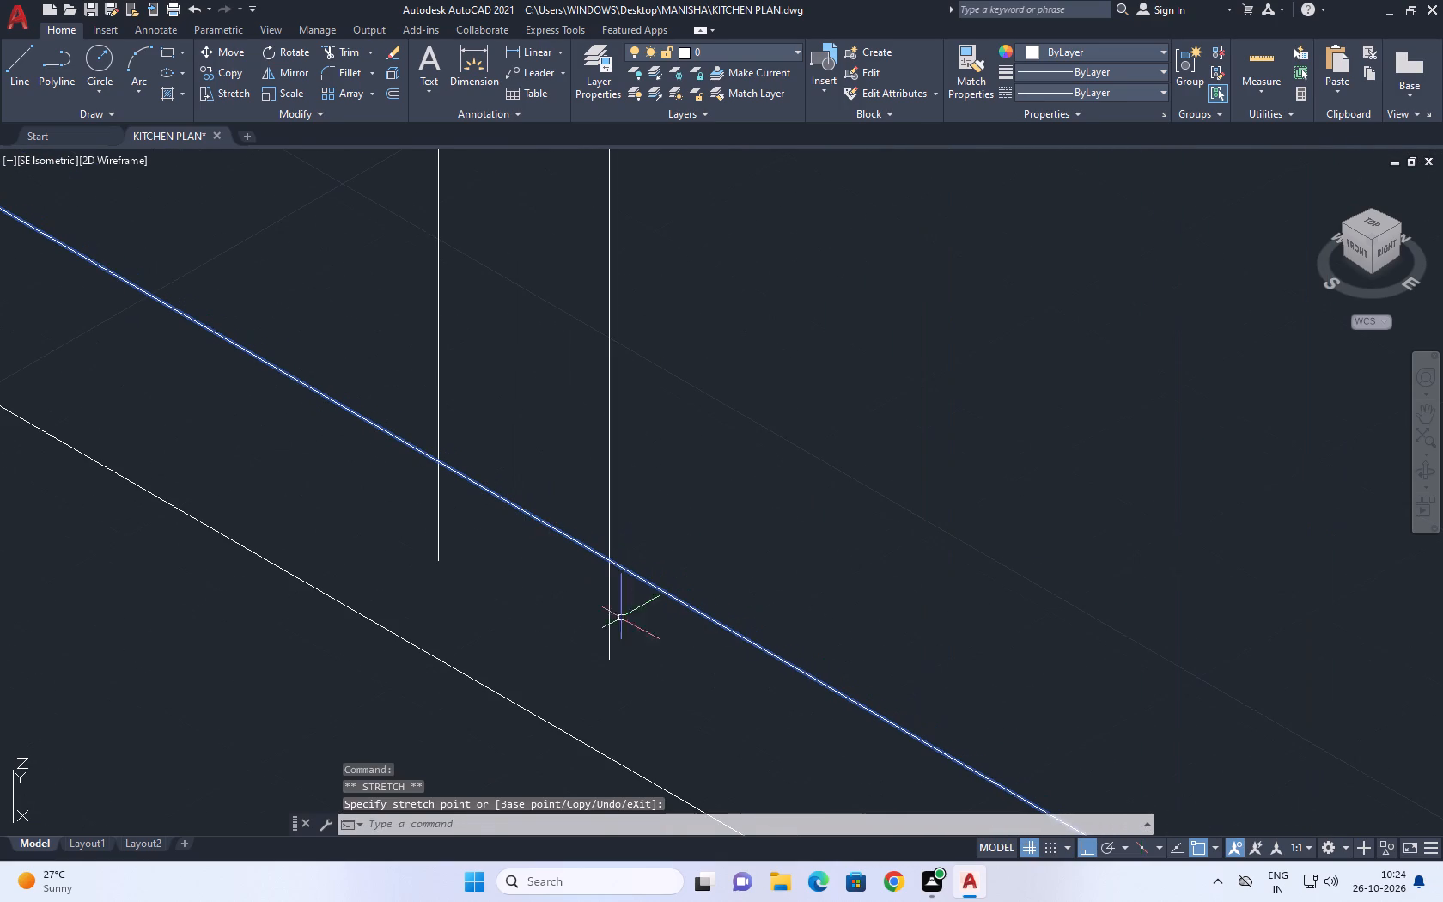
left_click(657, 668)
left_click(577, 621)
left_click(612, 657)
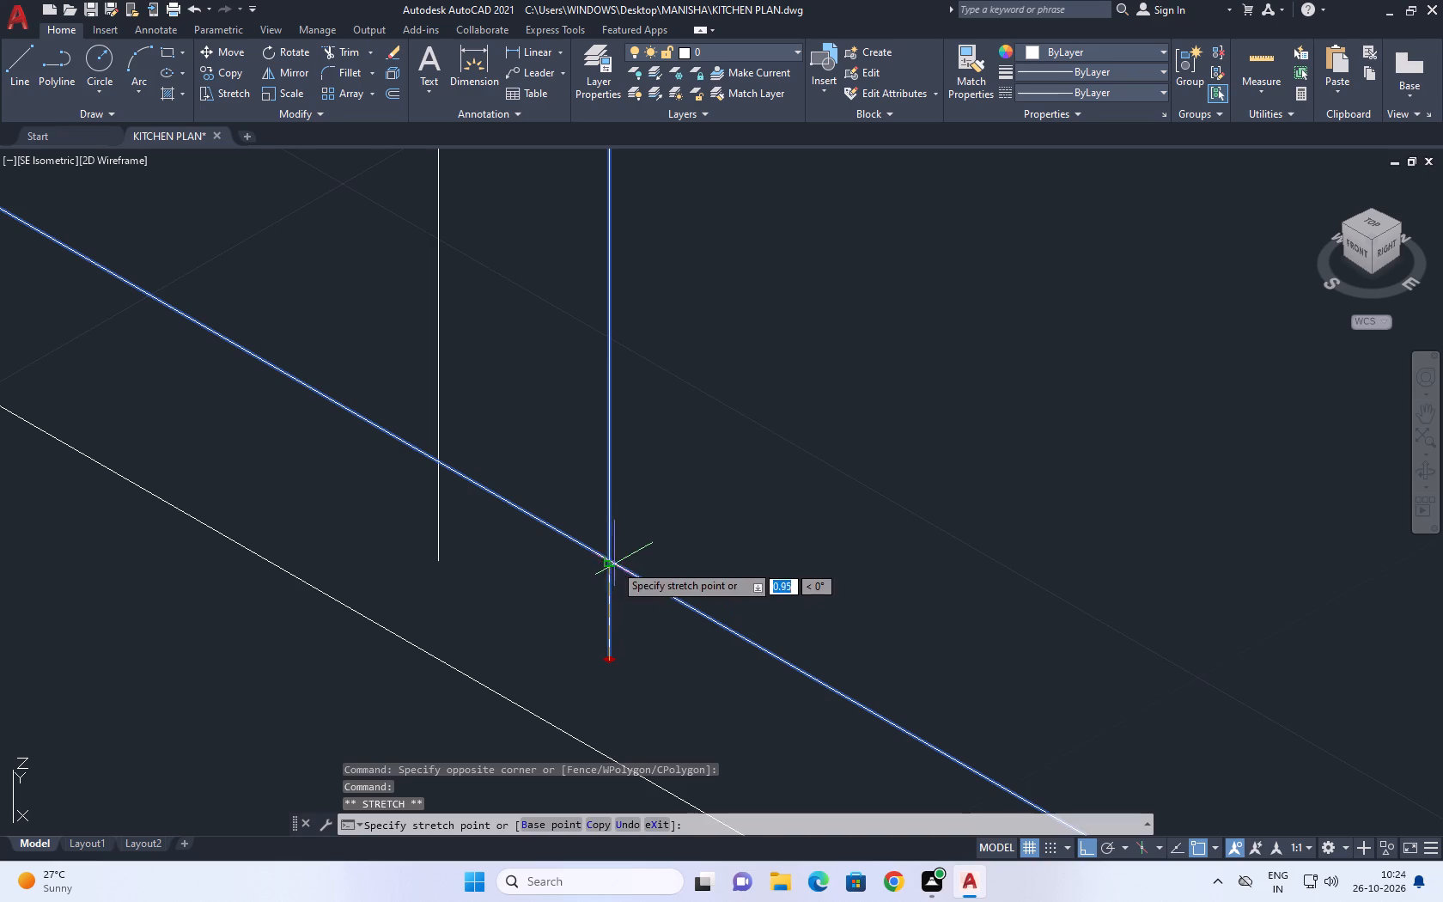
left_click(611, 563)
left_click(484, 568)
left_click(411, 530)
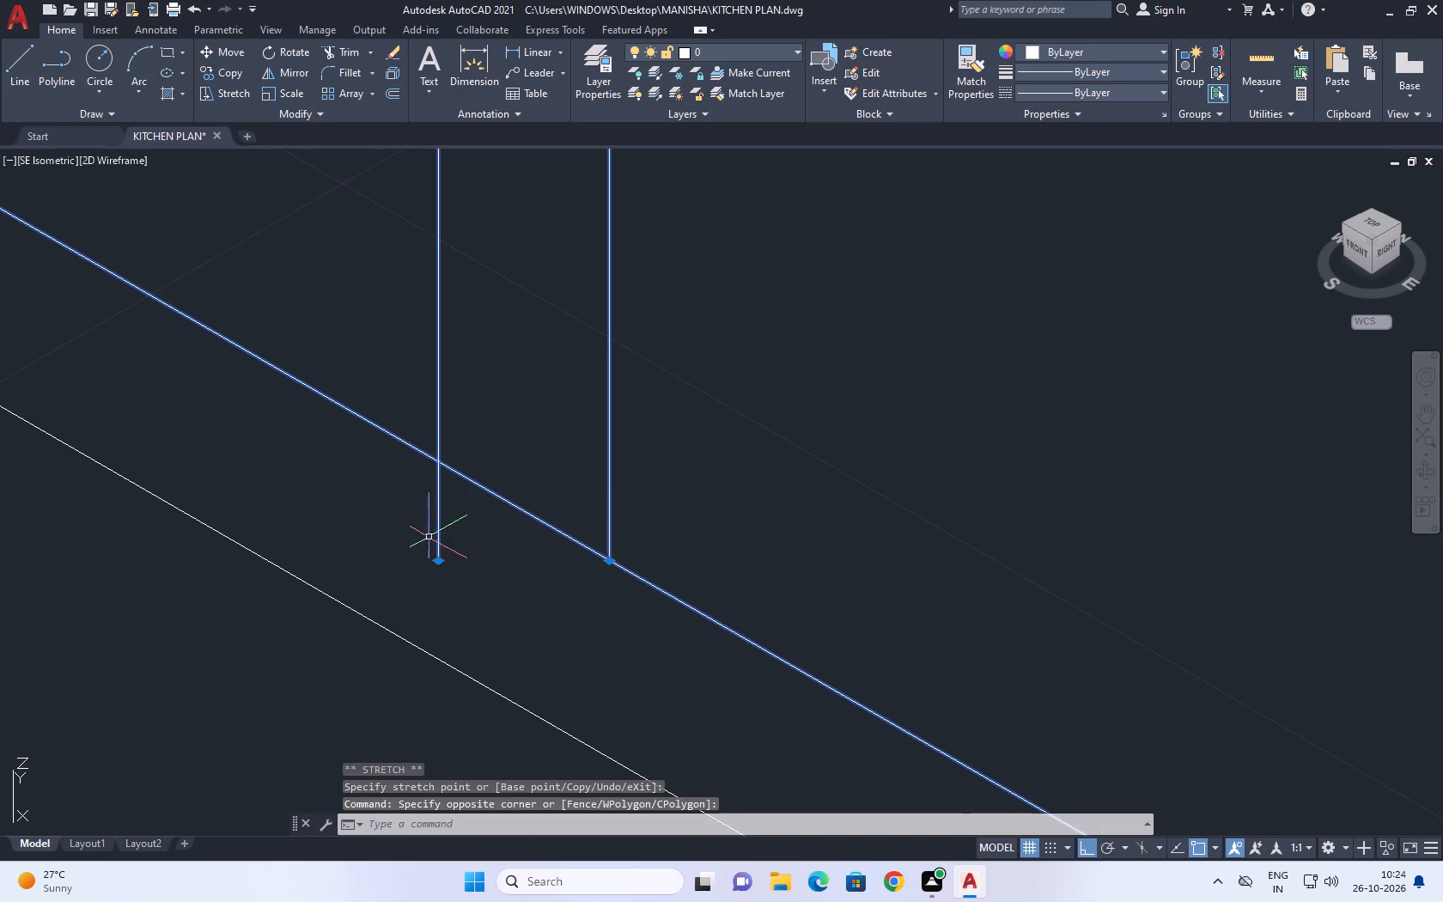
left_click(441, 554)
left_click(441, 531)
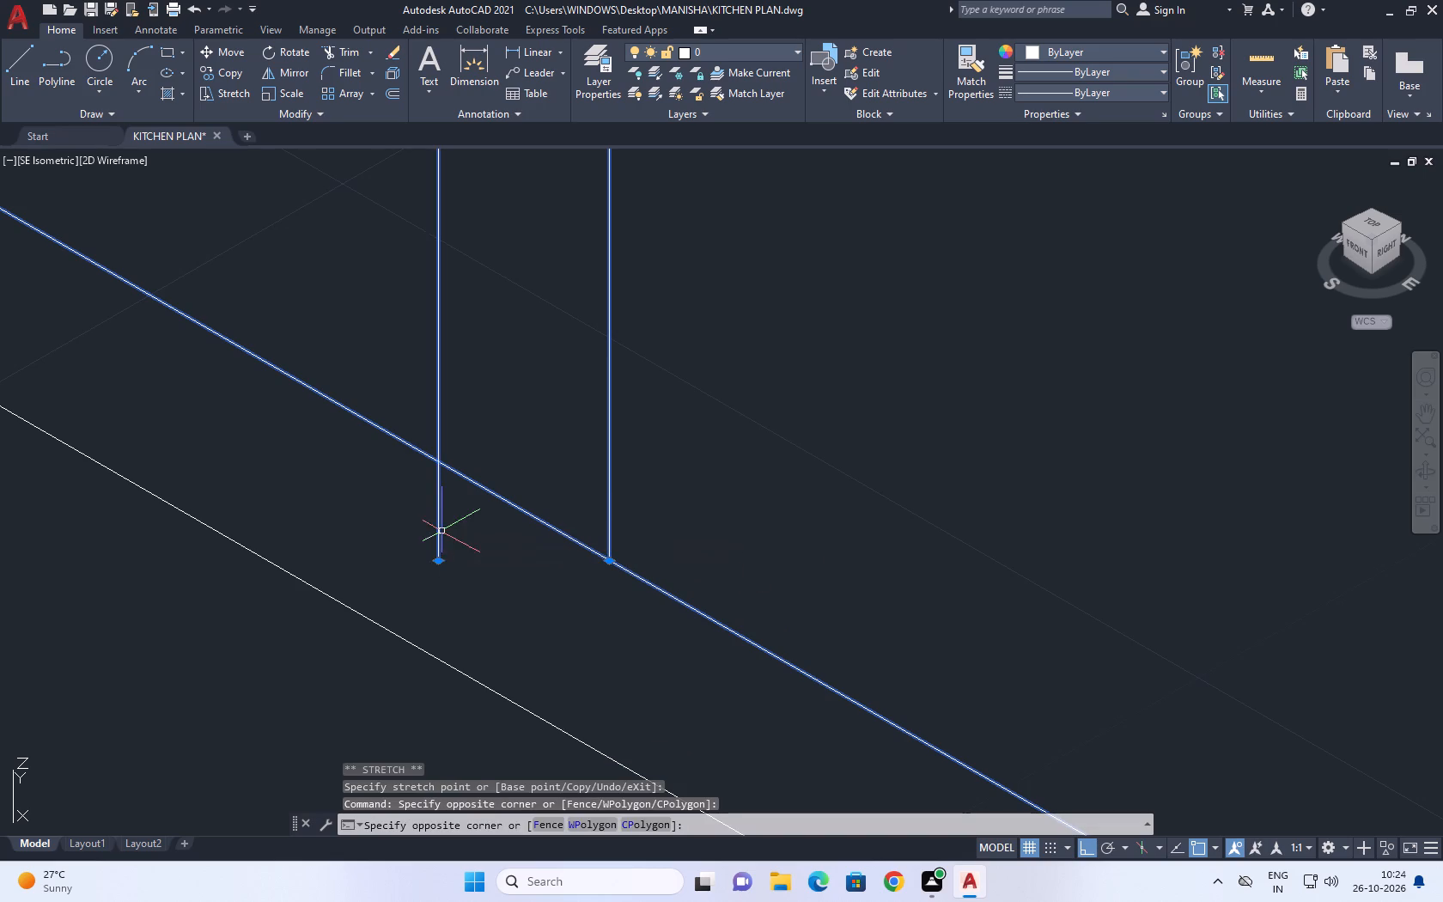
left_click(438, 561)
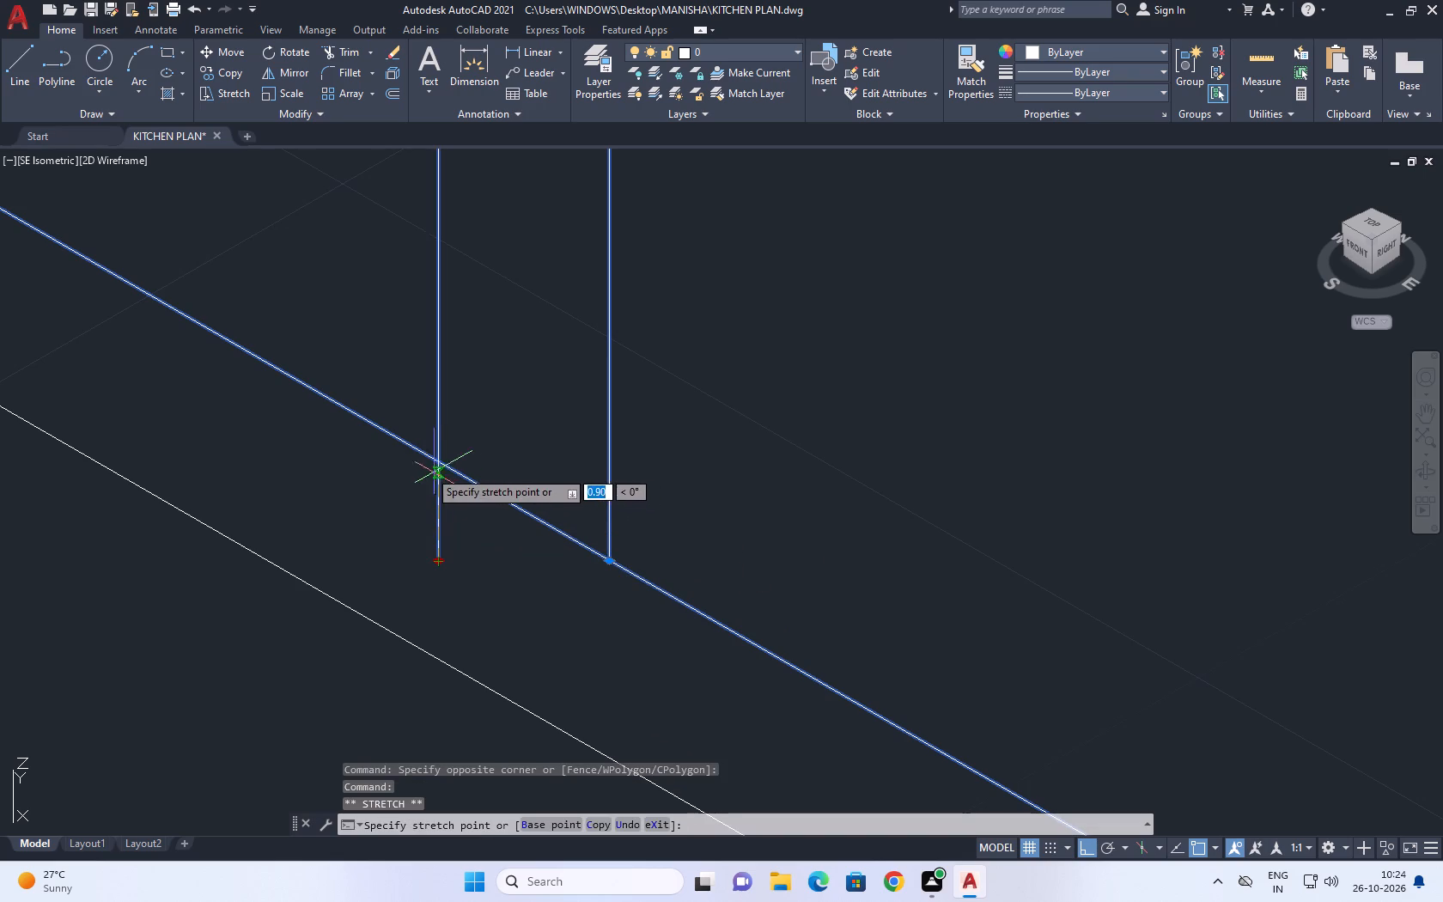
left_click(441, 460)
Shorten both lines of the leftmost divider so their lower ends meet the raised upper bottom line.
scroll(724, 663, "down", 6)
middle_click_drag(543, 539, 598, 607)
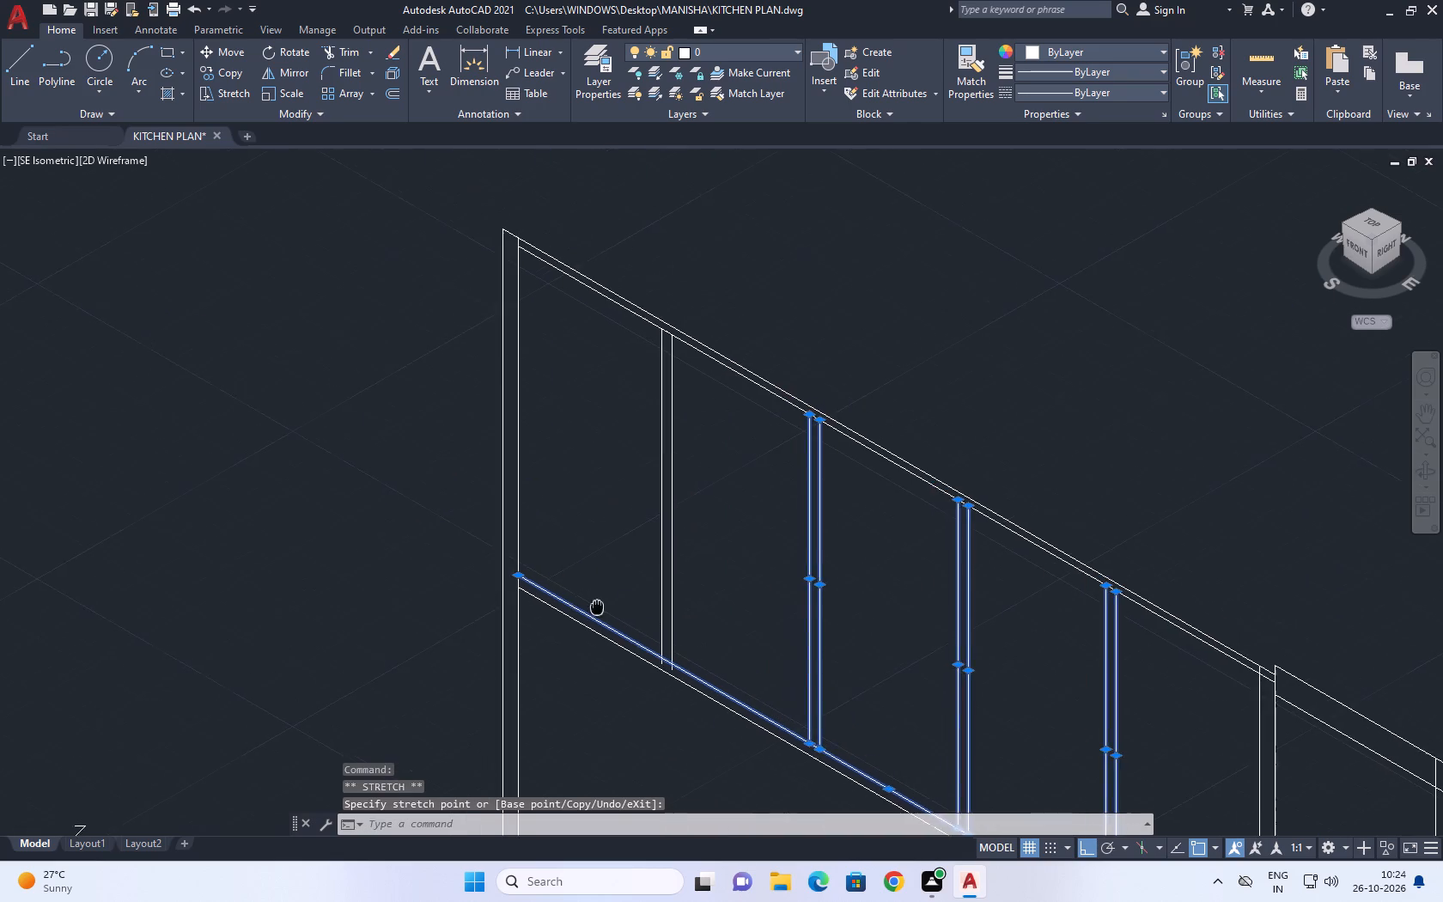
scroll(709, 745, "up", 8)
left_click_drag(992, 763, 994, 746)
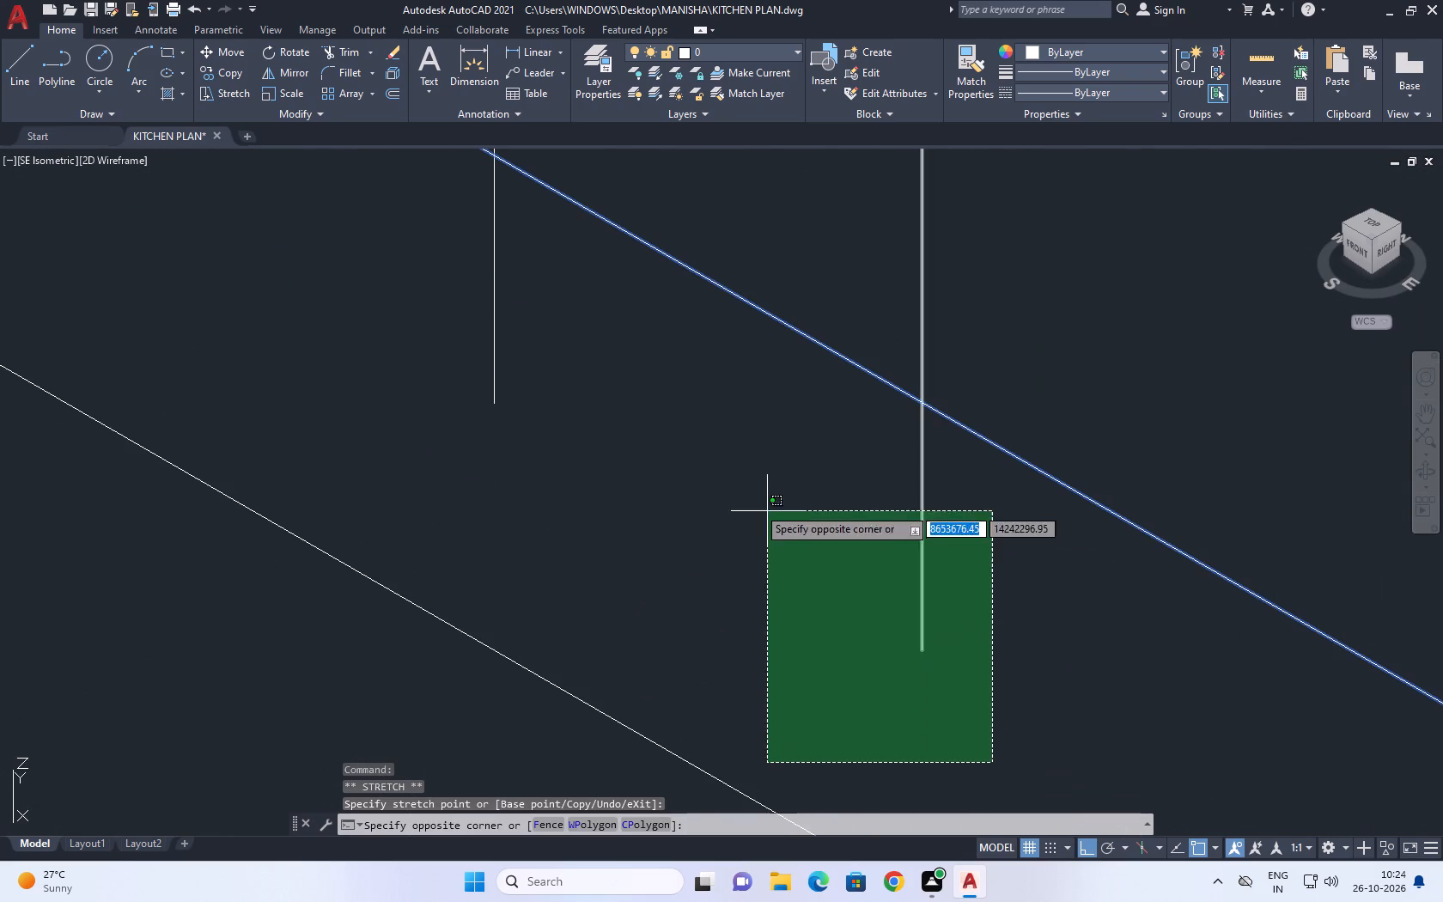
left_click(402, 313)
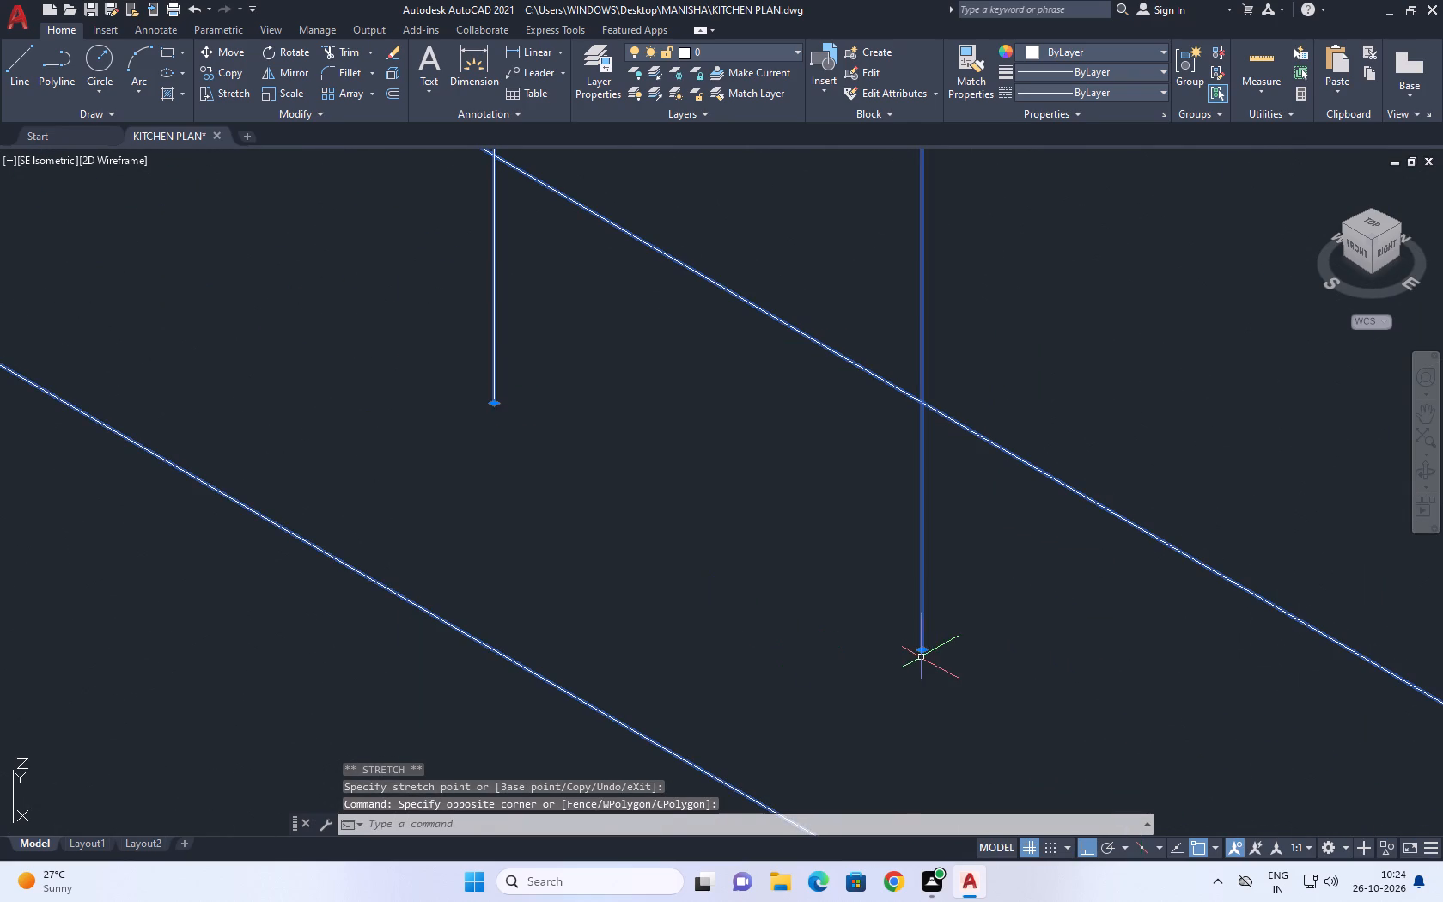
left_click(920, 649)
left_click(917, 401)
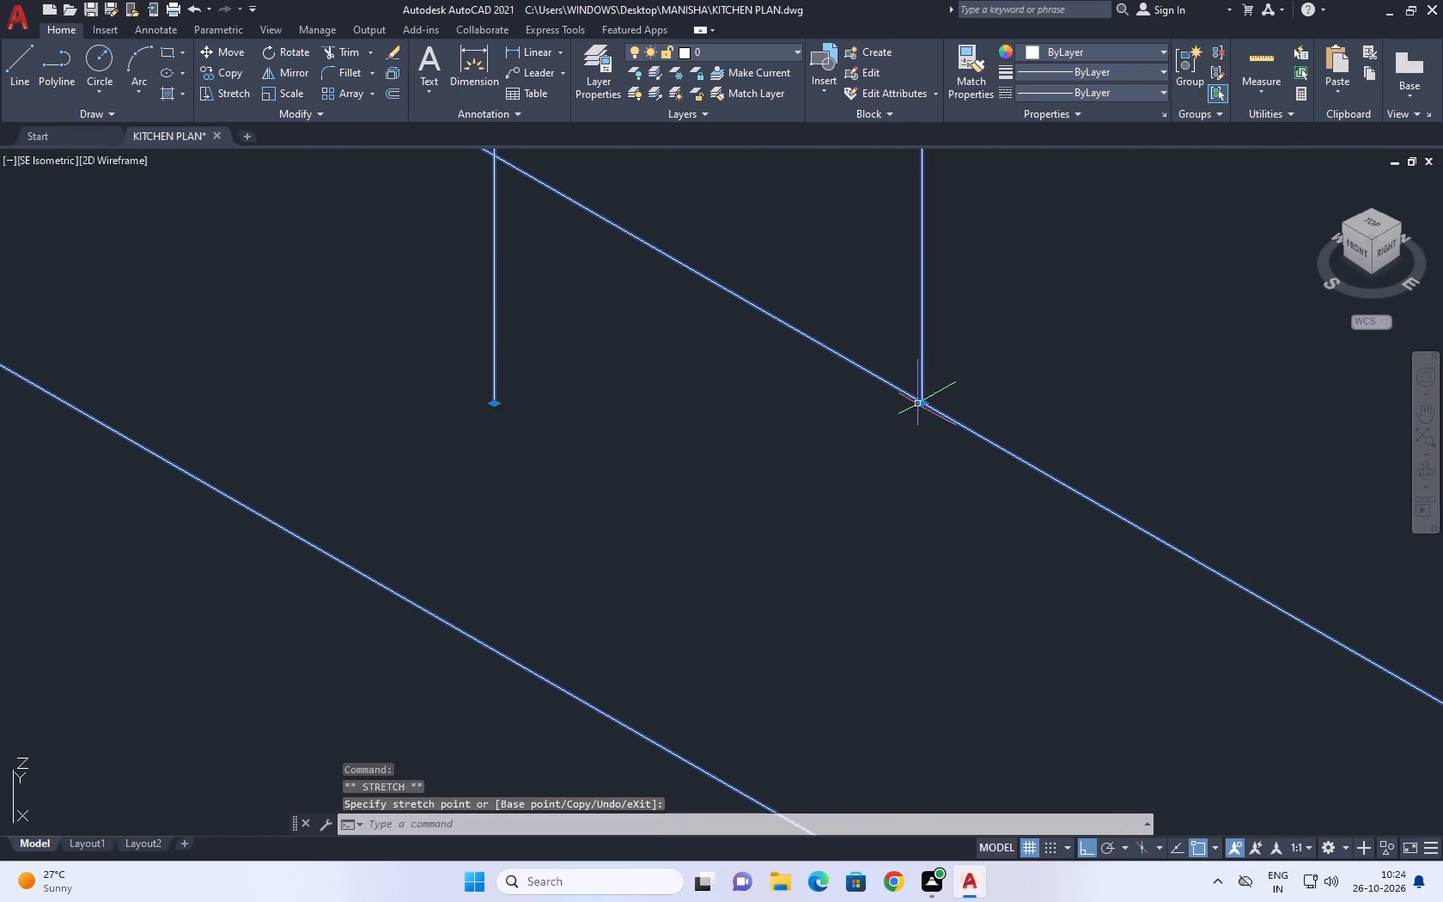
middle_click_drag(597, 387, 833, 686)
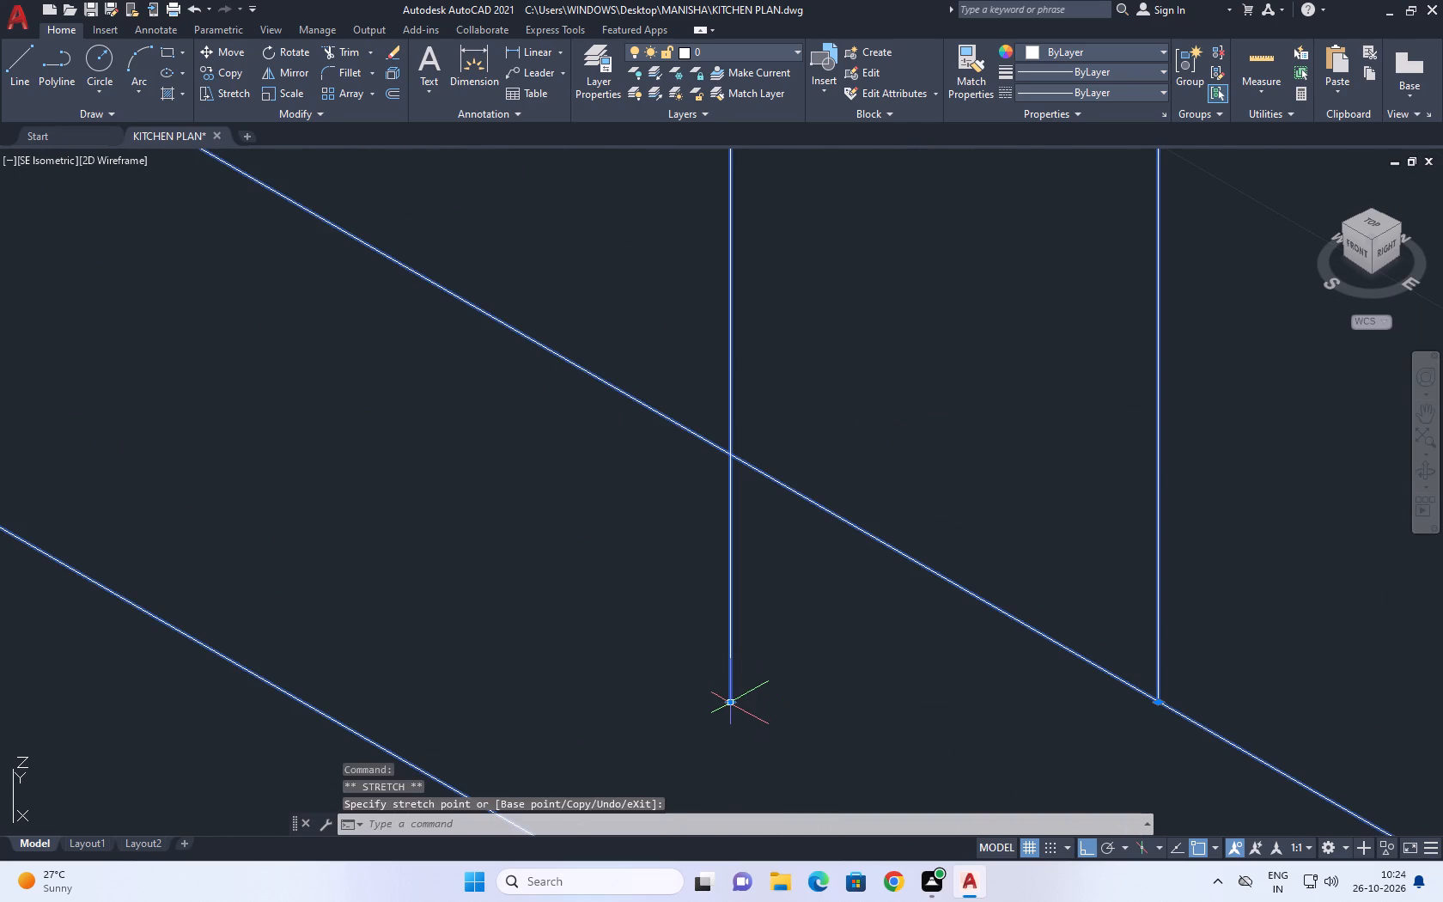
left_click(729, 700)
left_click(730, 457)
scroll(852, 577, "down", 8)
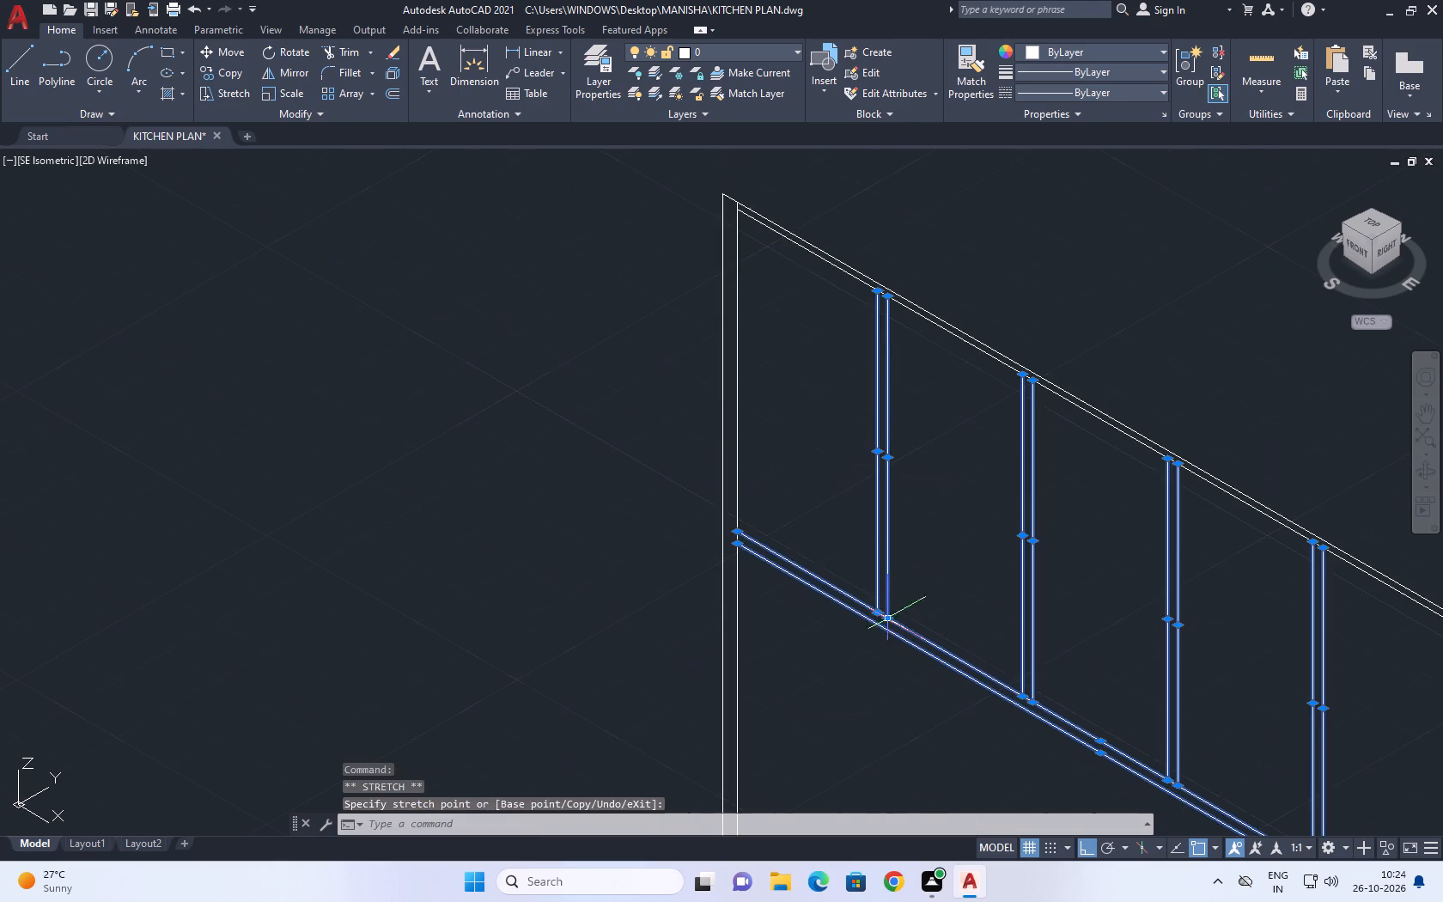
Clear the selection of the divider and bottom lines.
scroll(752, 558, "up", 3)
right_click(821, 369)
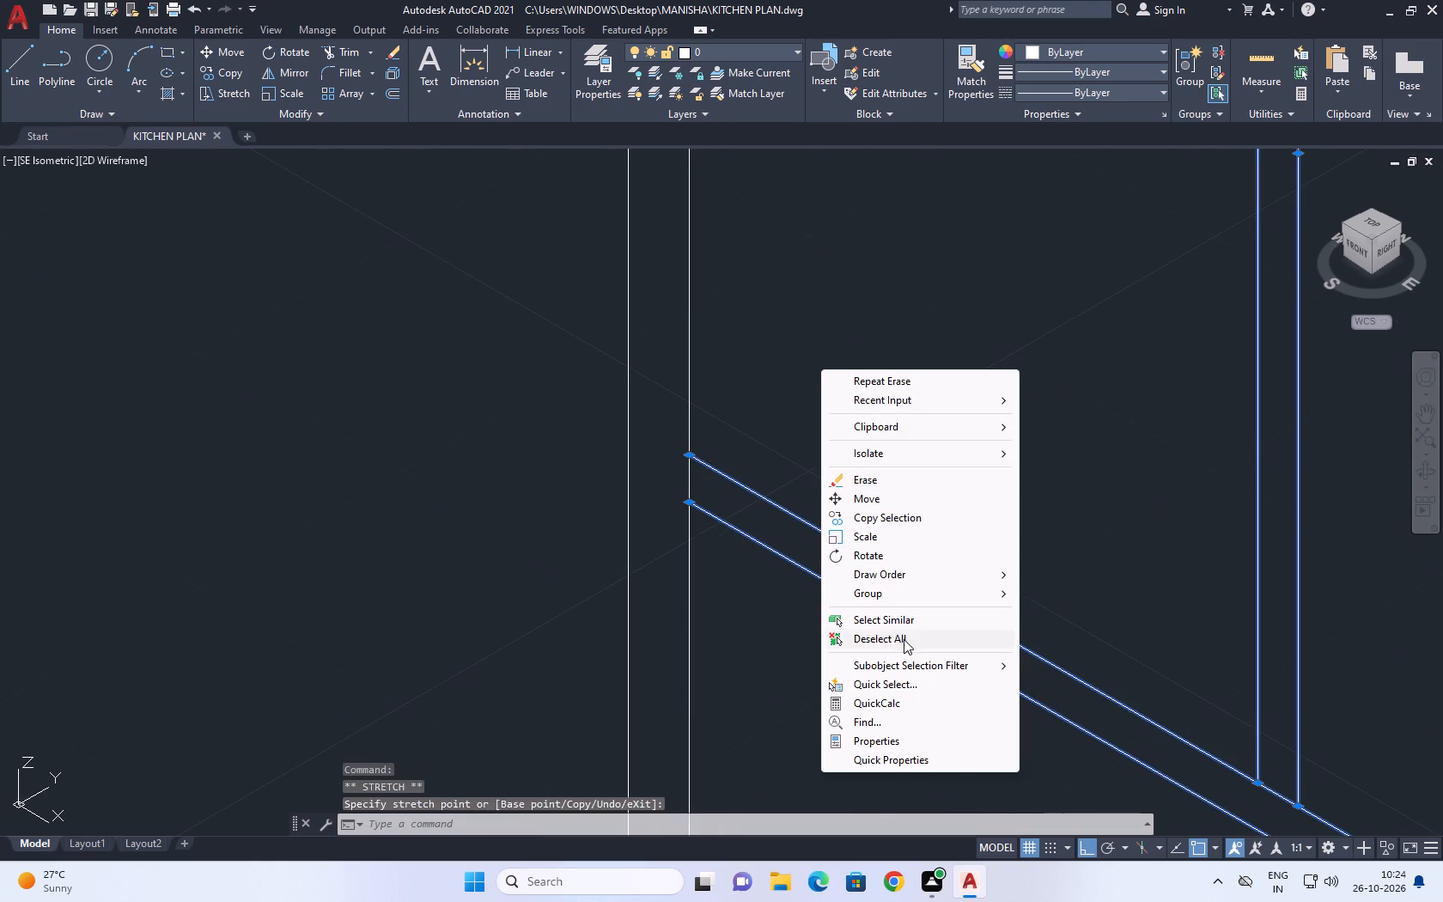
left_click(904, 639)
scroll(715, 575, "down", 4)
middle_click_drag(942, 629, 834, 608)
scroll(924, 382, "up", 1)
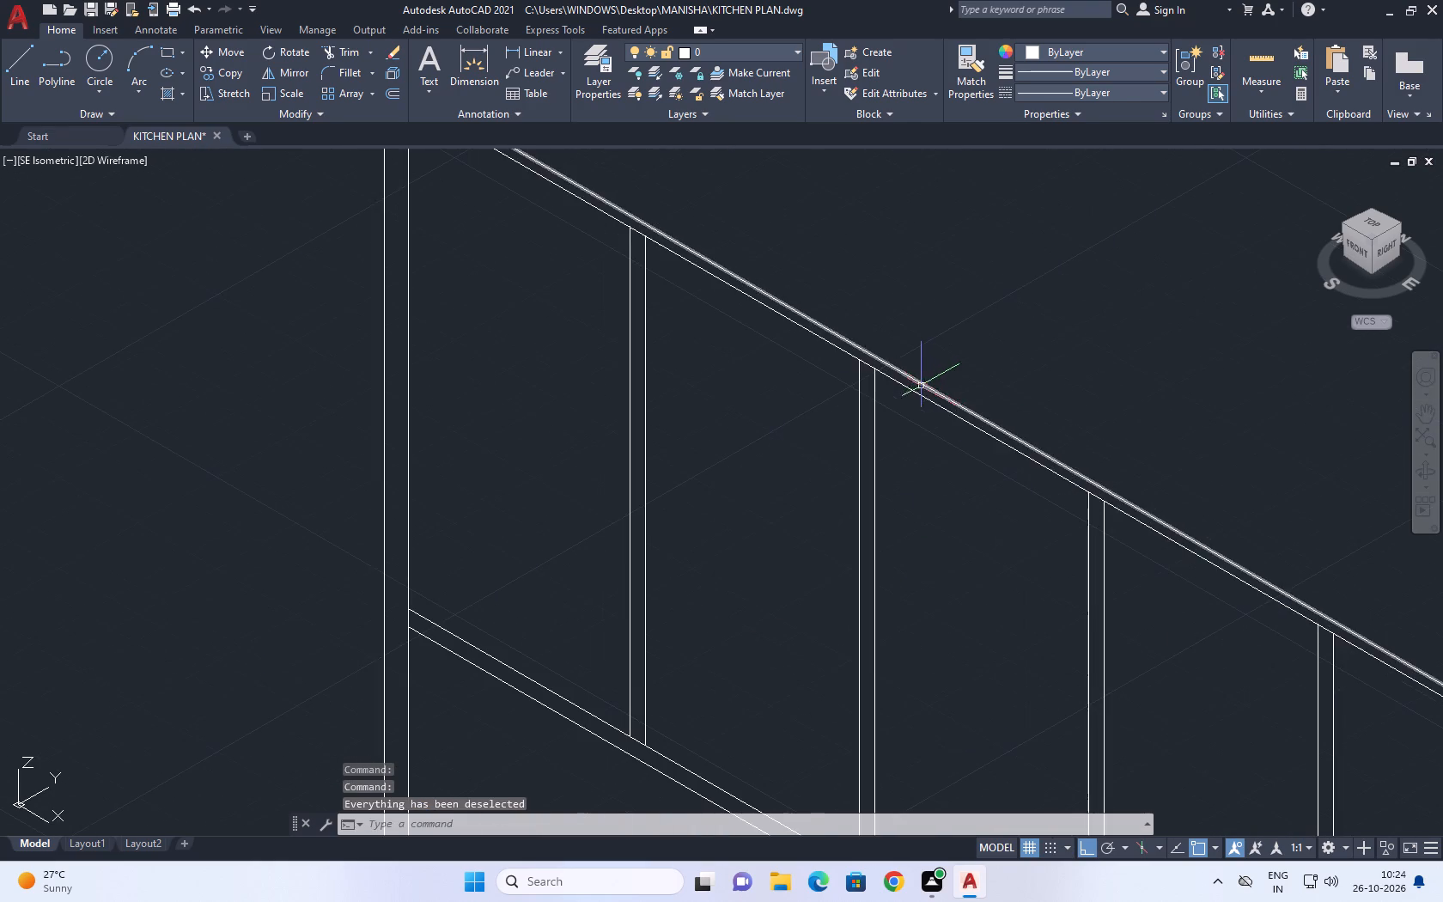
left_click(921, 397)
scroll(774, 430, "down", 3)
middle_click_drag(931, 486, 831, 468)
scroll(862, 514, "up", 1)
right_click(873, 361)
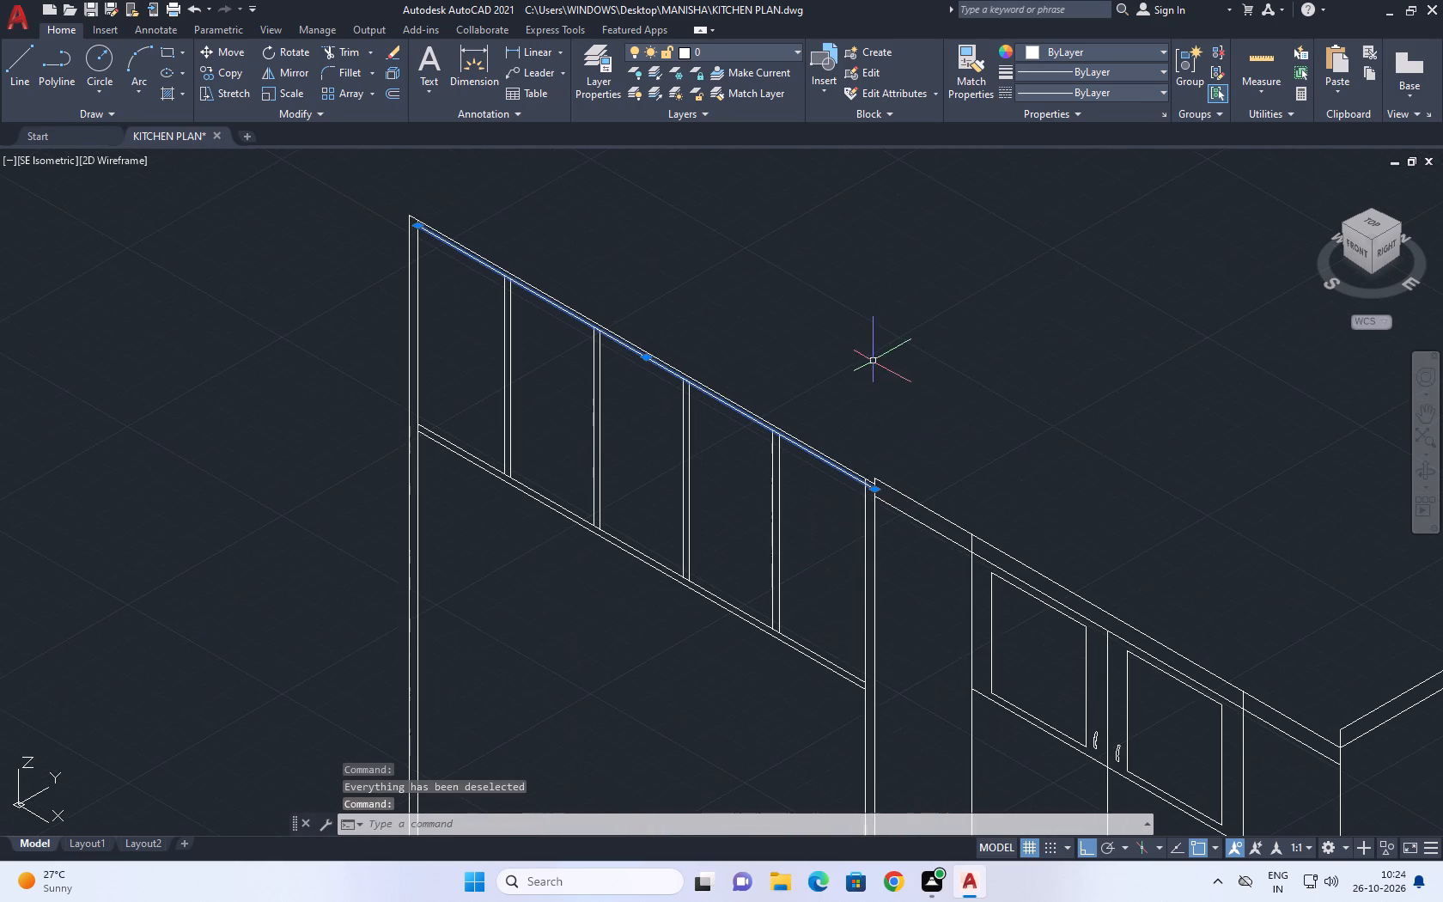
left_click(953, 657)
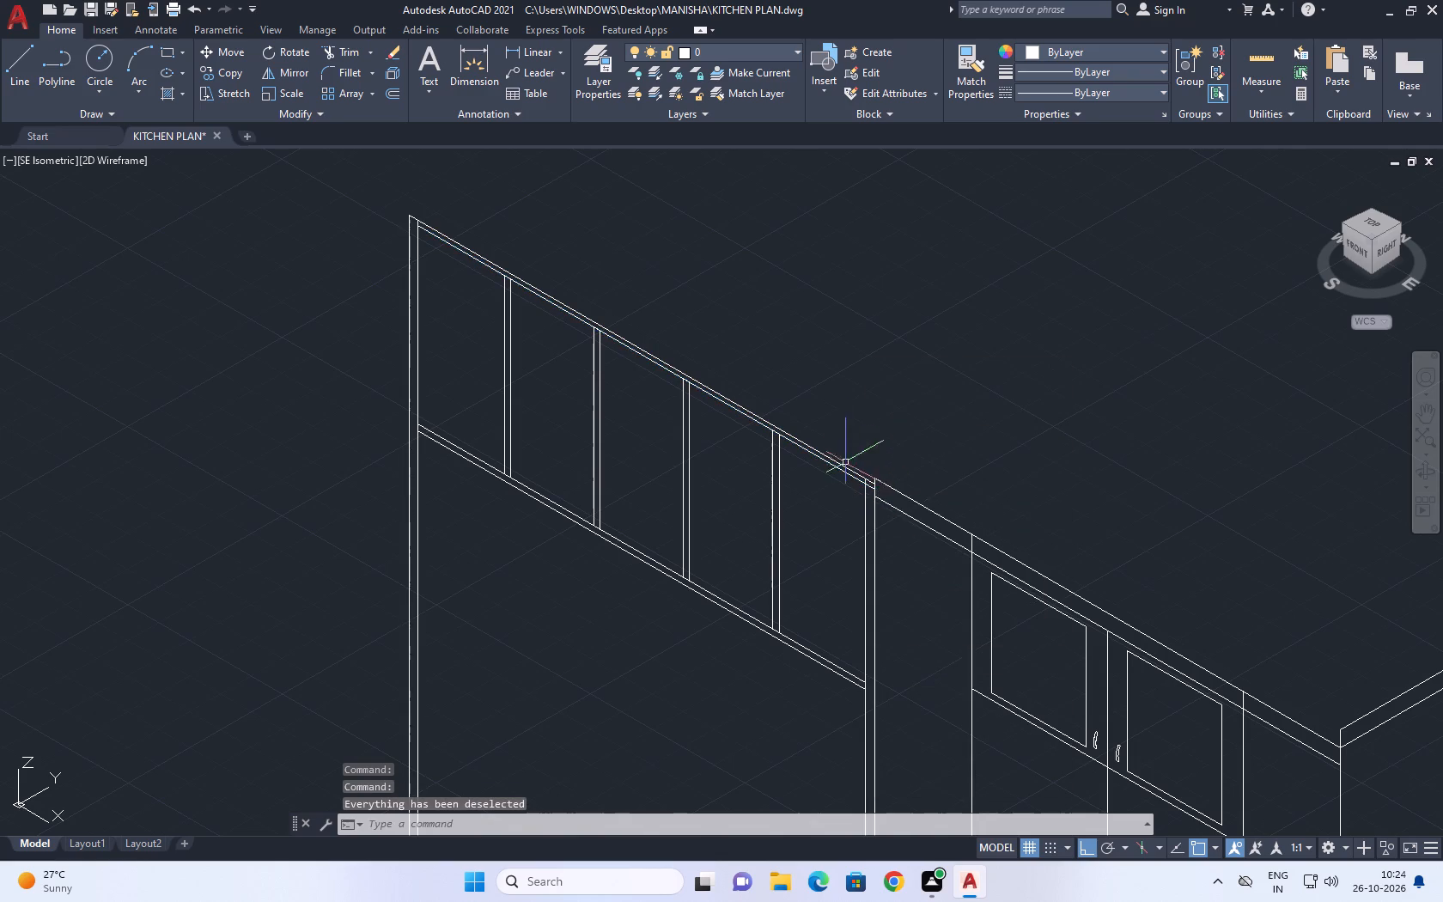
Shorten the left panel's right inner vertical line so its upper end meets the lower top line.
scroll(849, 467, "up", 3)
scroll(911, 527, "up", 4)
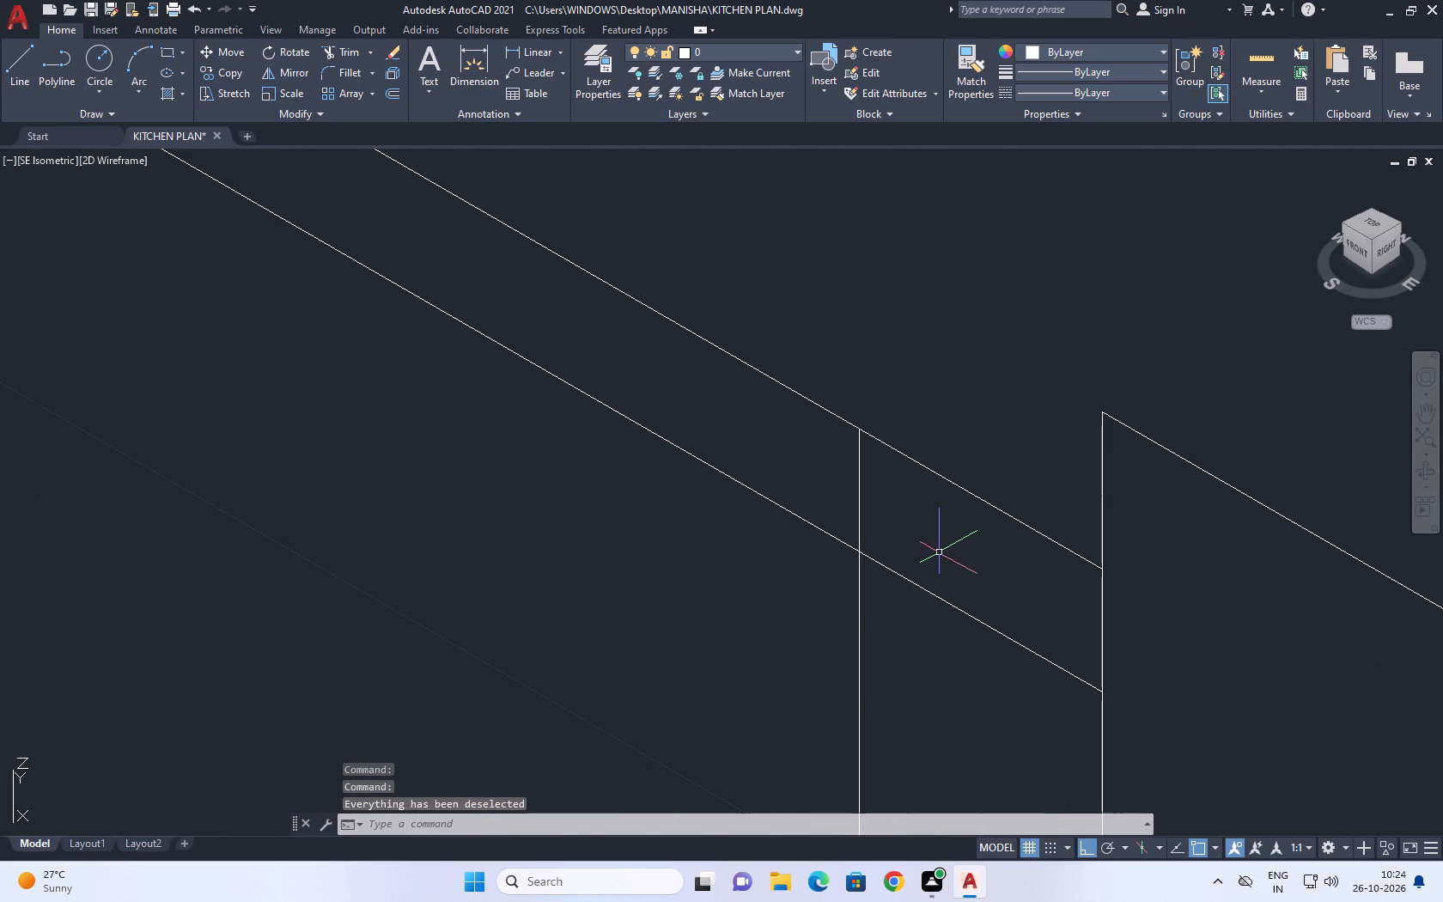
left_click(914, 539)
left_click(850, 460)
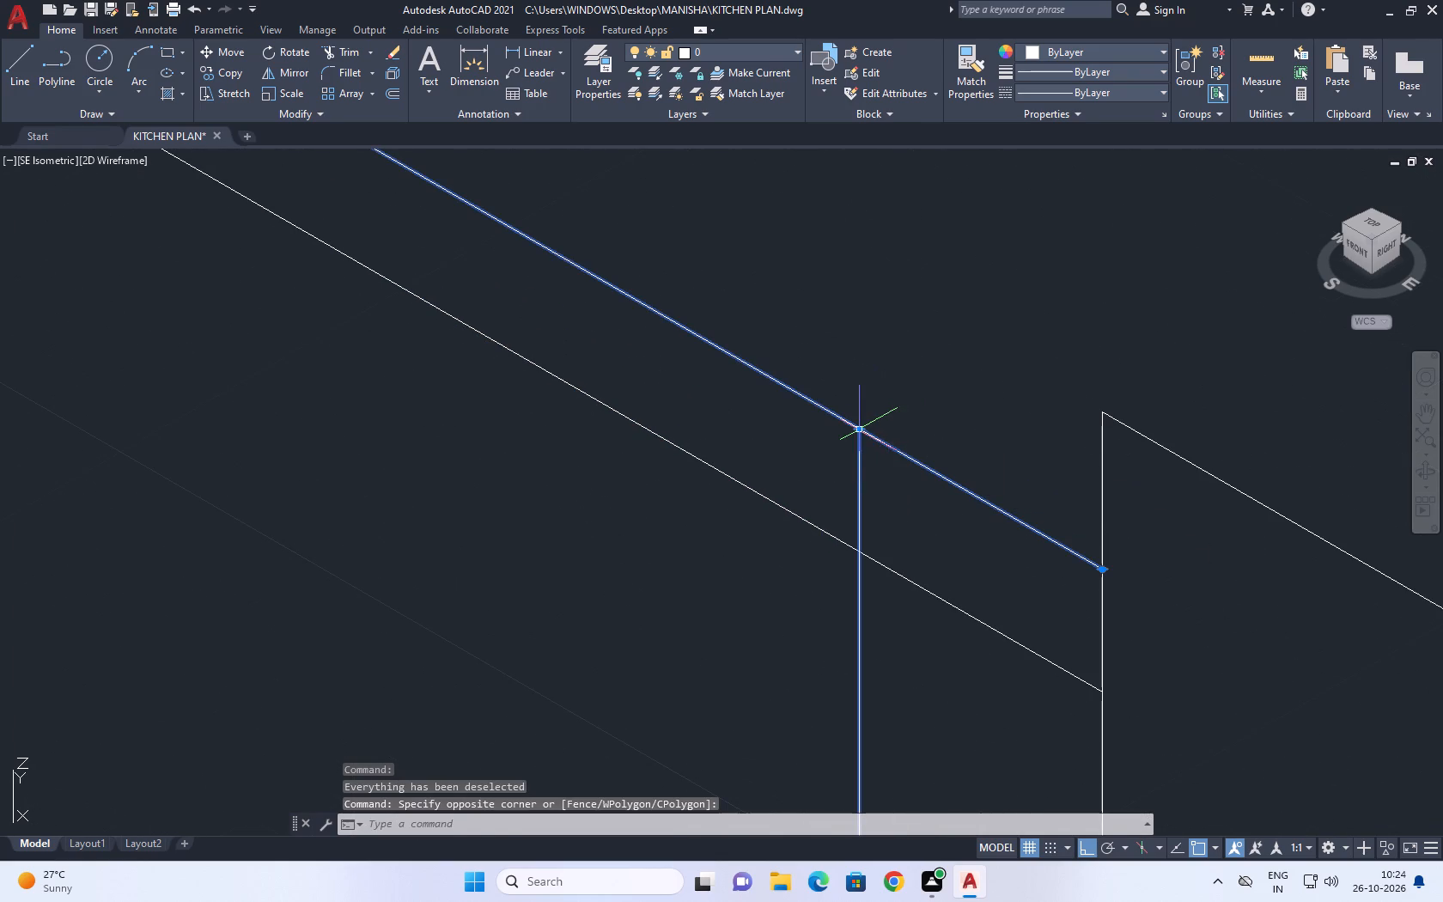
left_click(862, 433)
left_click(860, 552)
right_click(912, 400)
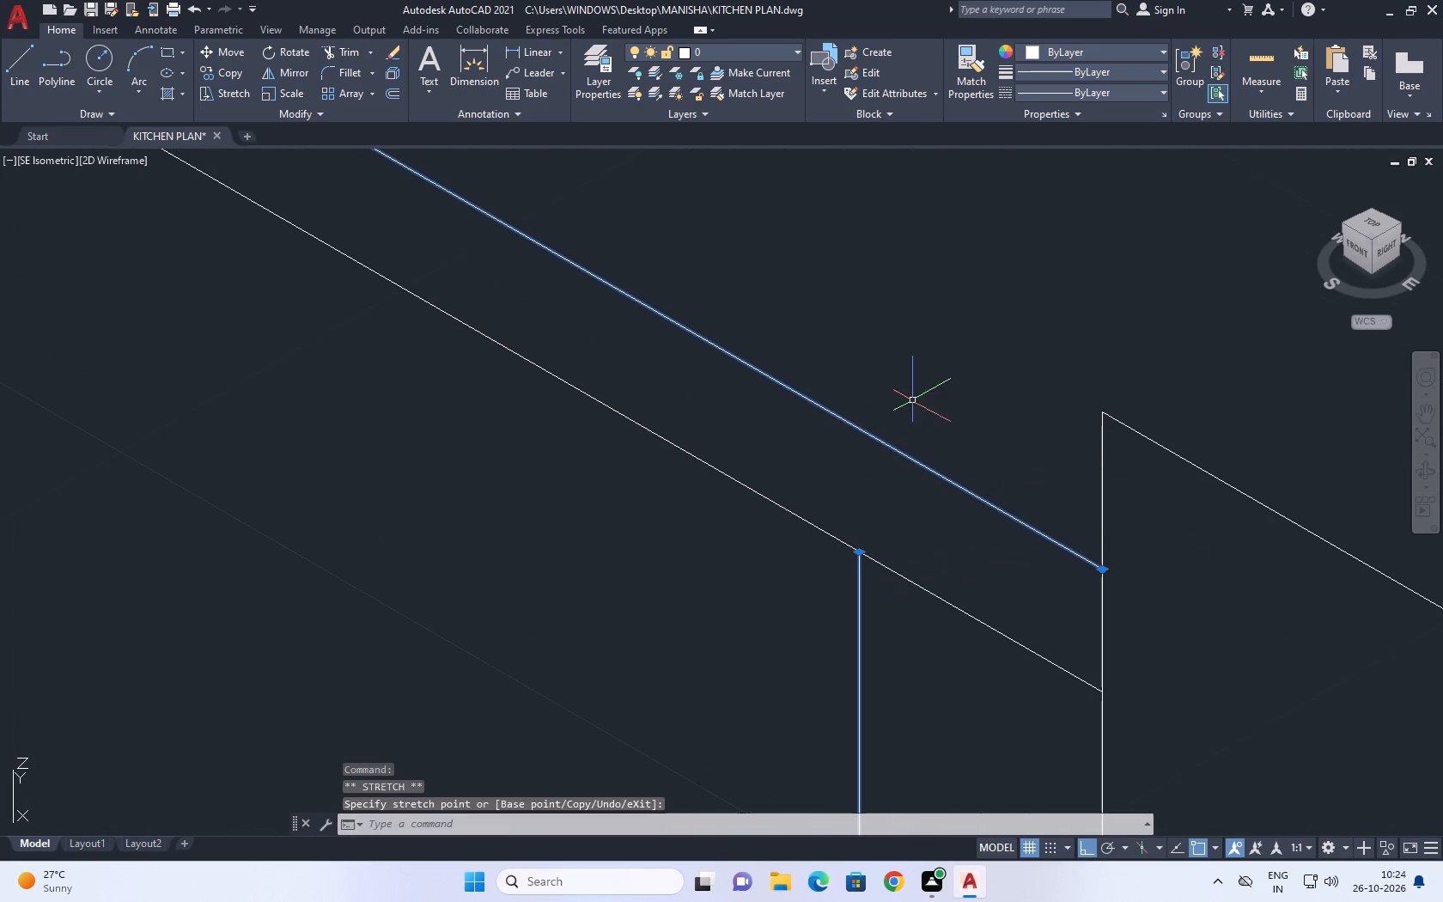
left_click(985, 666)
Examine how the left panel's top and bottom double lines meet its vertical edges and dividers.
scroll(942, 514, "down", 4)
middle_click_drag(958, 455, 876, 243)
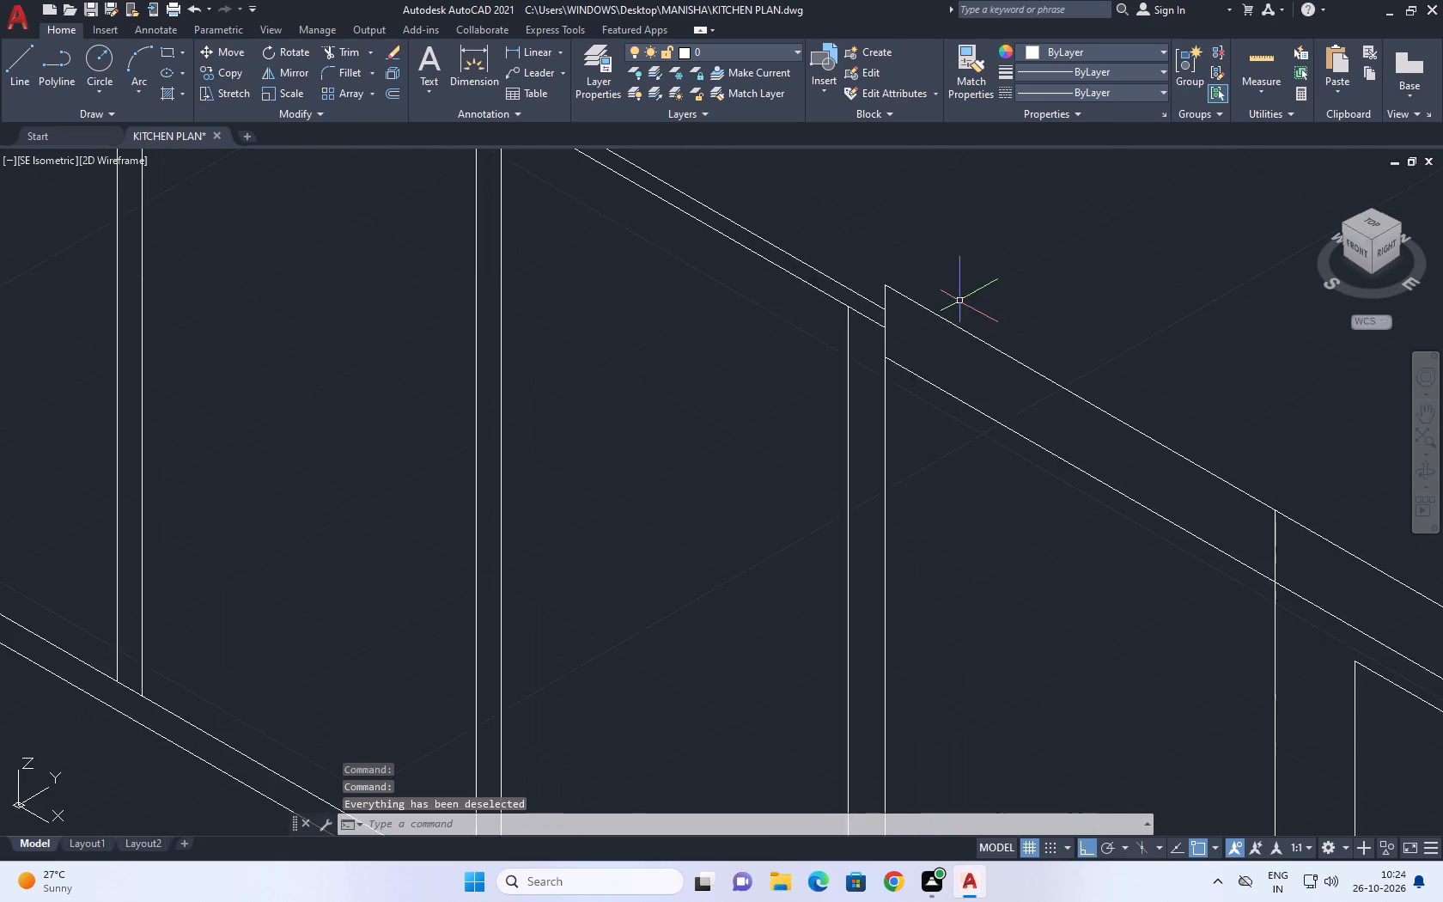
scroll(1097, 386, "down", 2)
middle_click_drag(1053, 482, 1001, 447)
scroll(937, 311, "up", 1)
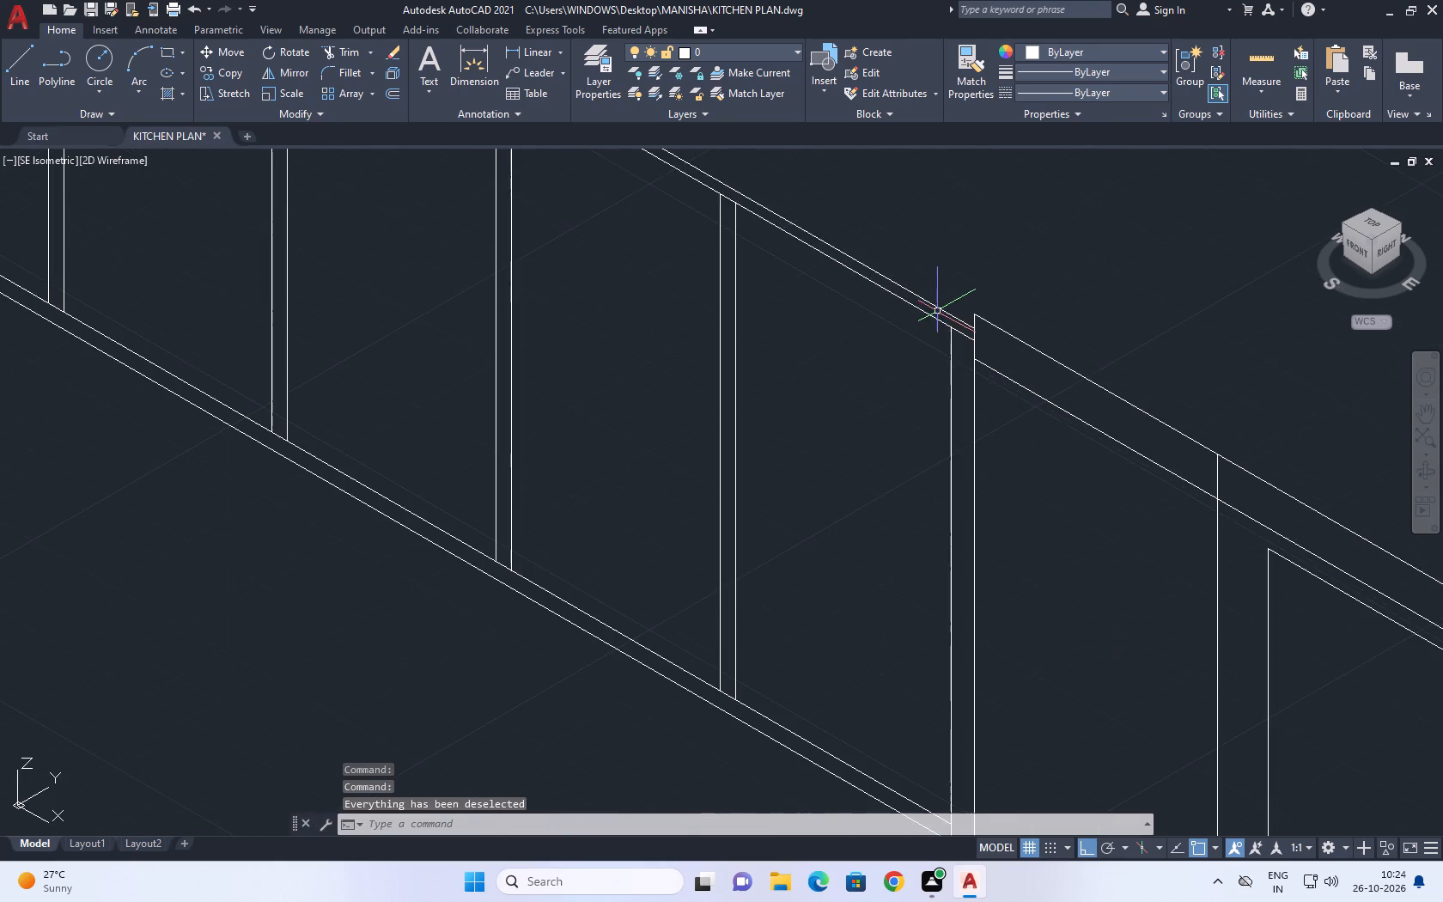
scroll(962, 344, "down", 2)
scroll(943, 531, "up", 2)
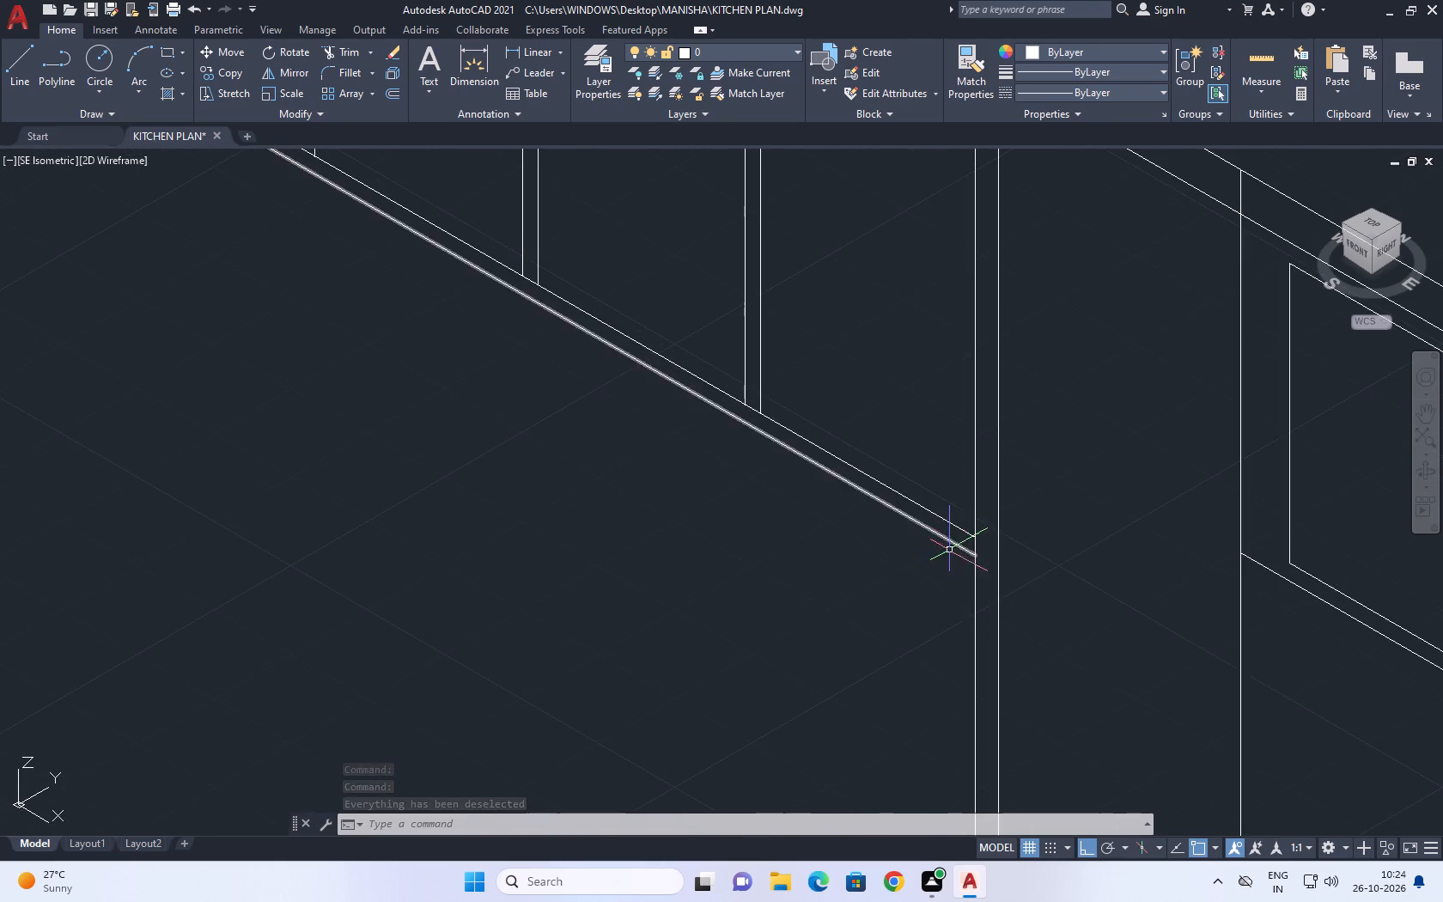
middle_click_drag(949, 550, 867, 527)
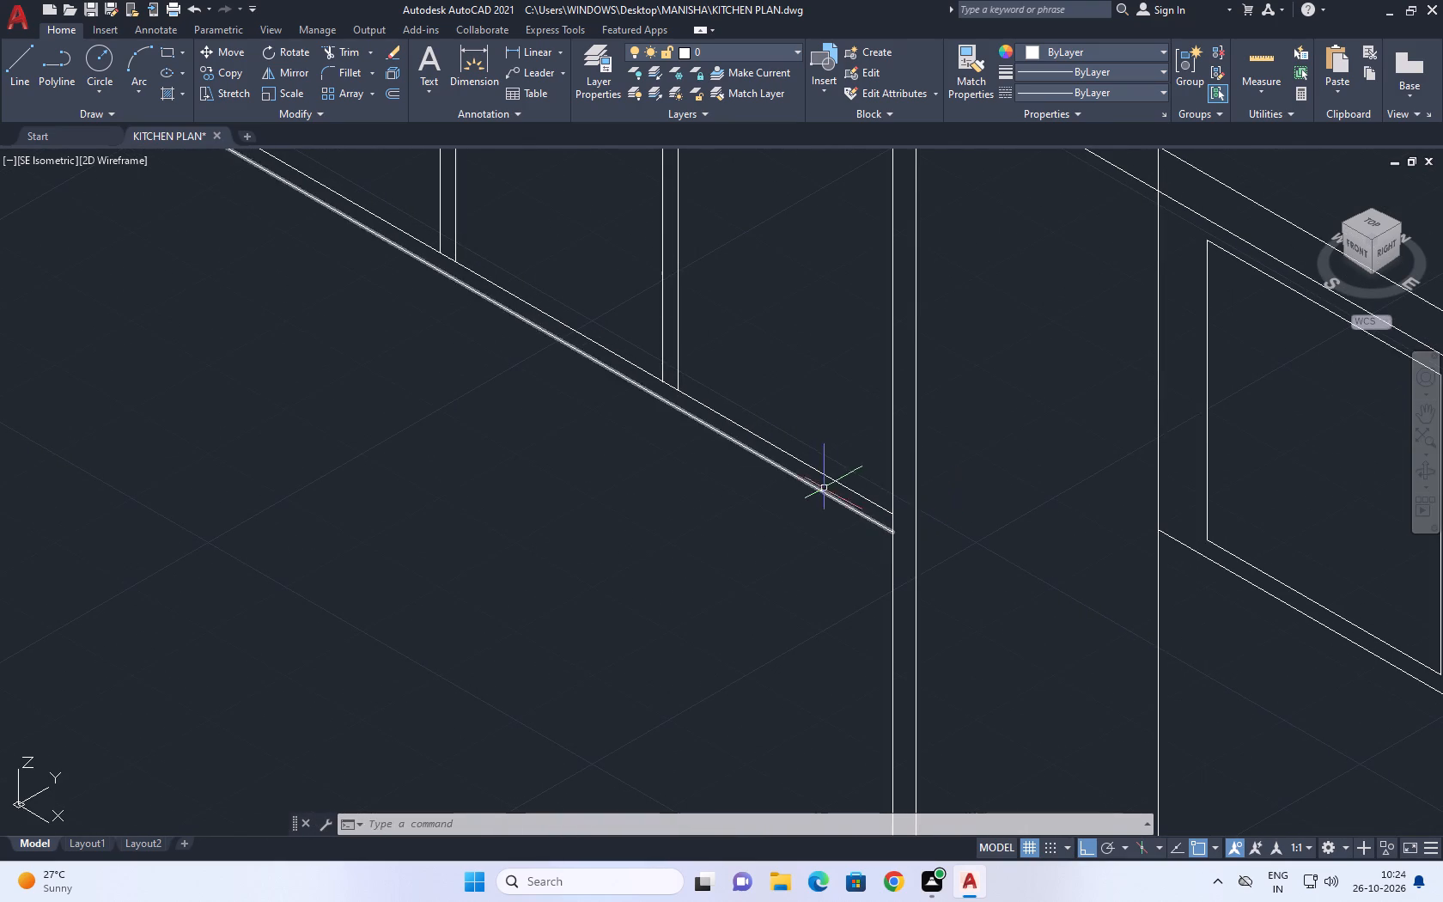
scroll(892, 448, "down", 3)
scroll(667, 262, "down", 1)
middle_click_drag(669, 265, 679, 307)
scroll(679, 307, "up", 1)
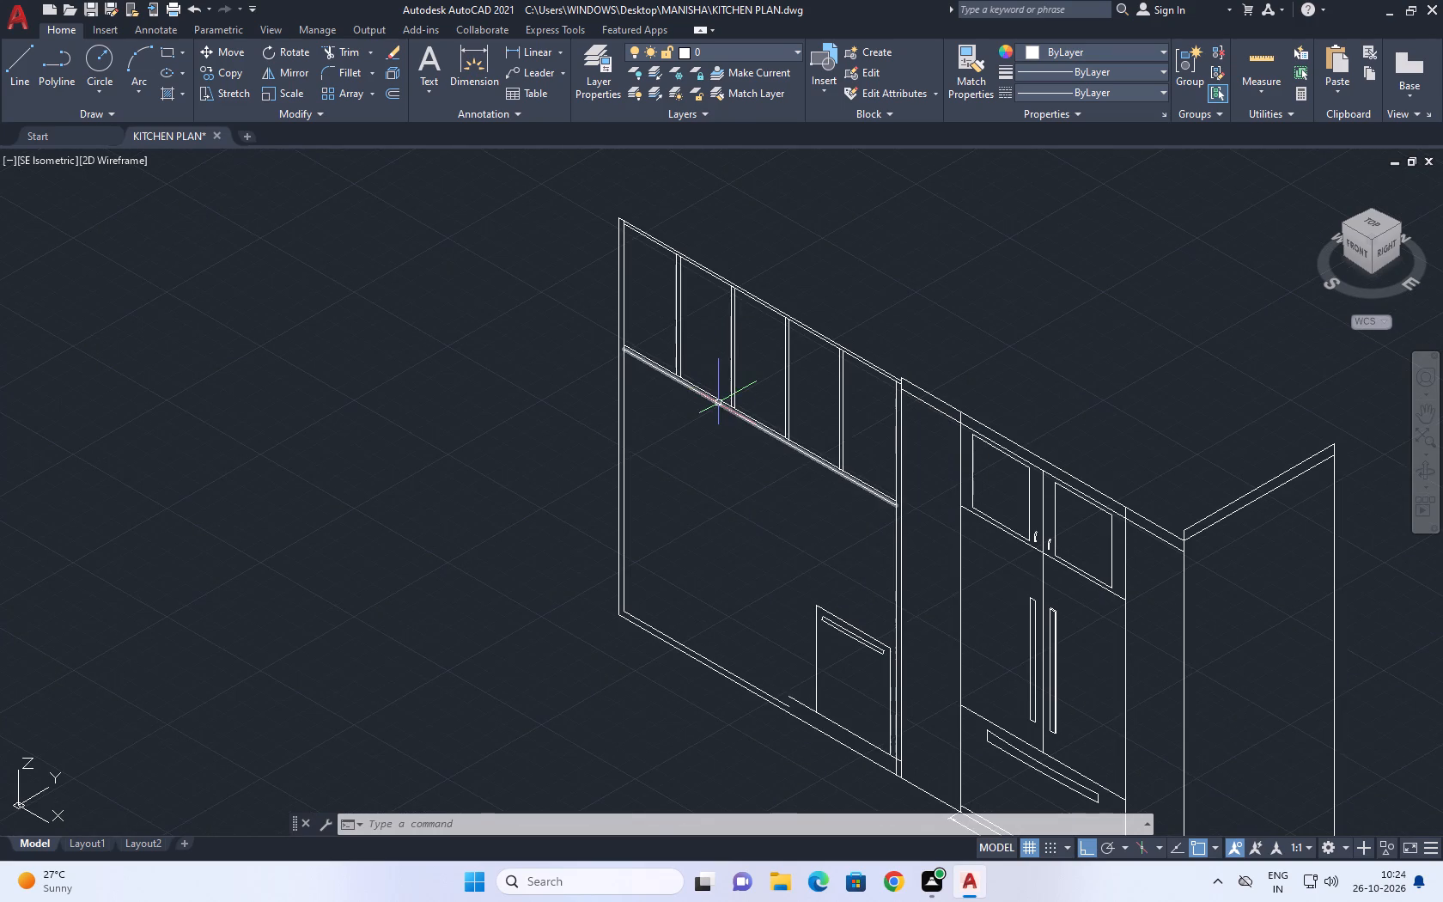
scroll(642, 290, "up", 2)
middle_click_drag(653, 263, 674, 344)
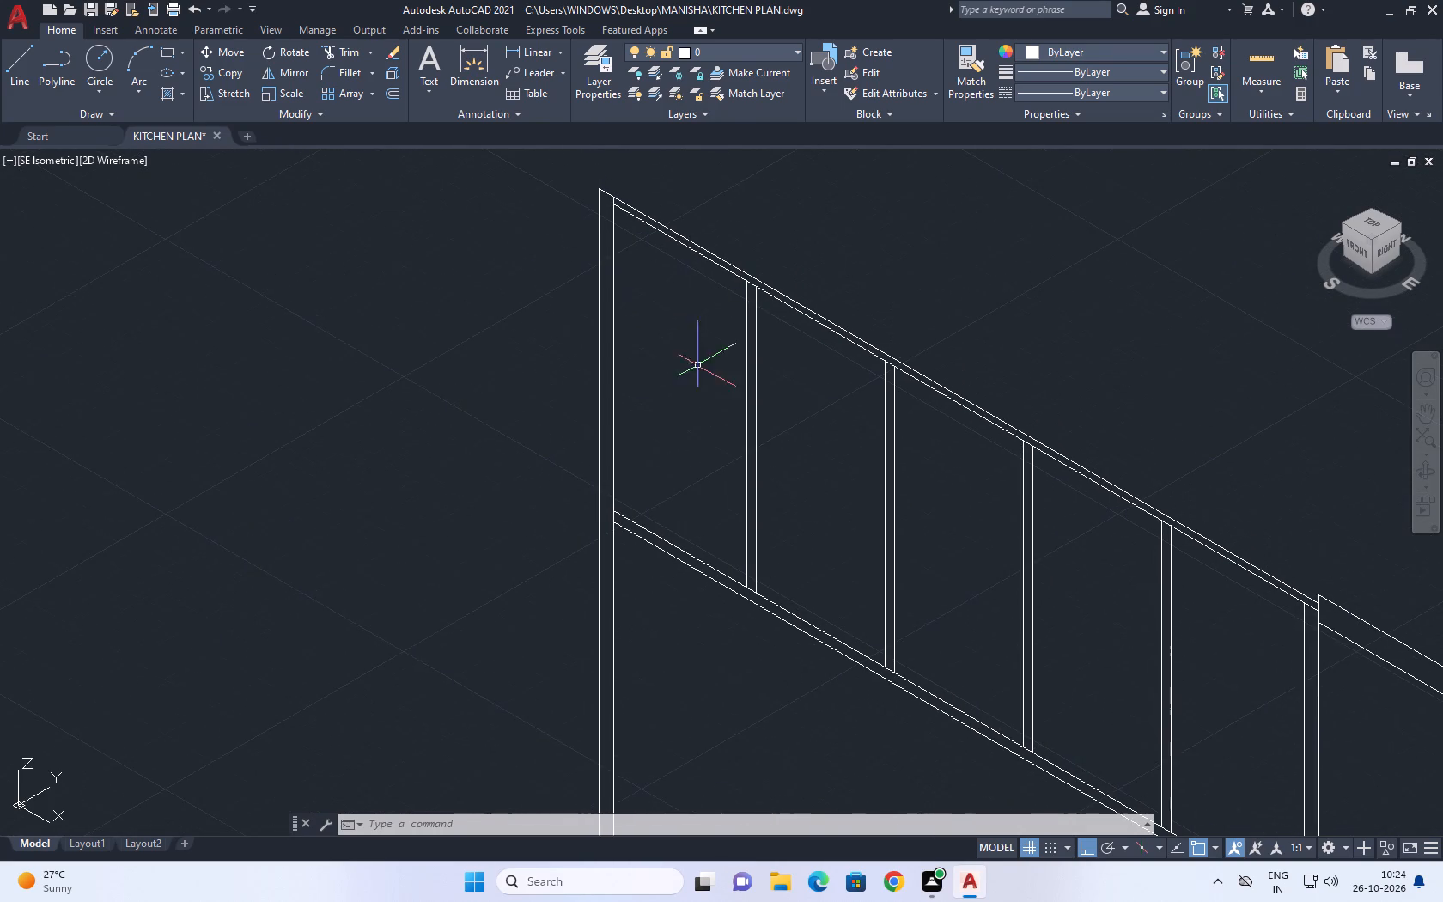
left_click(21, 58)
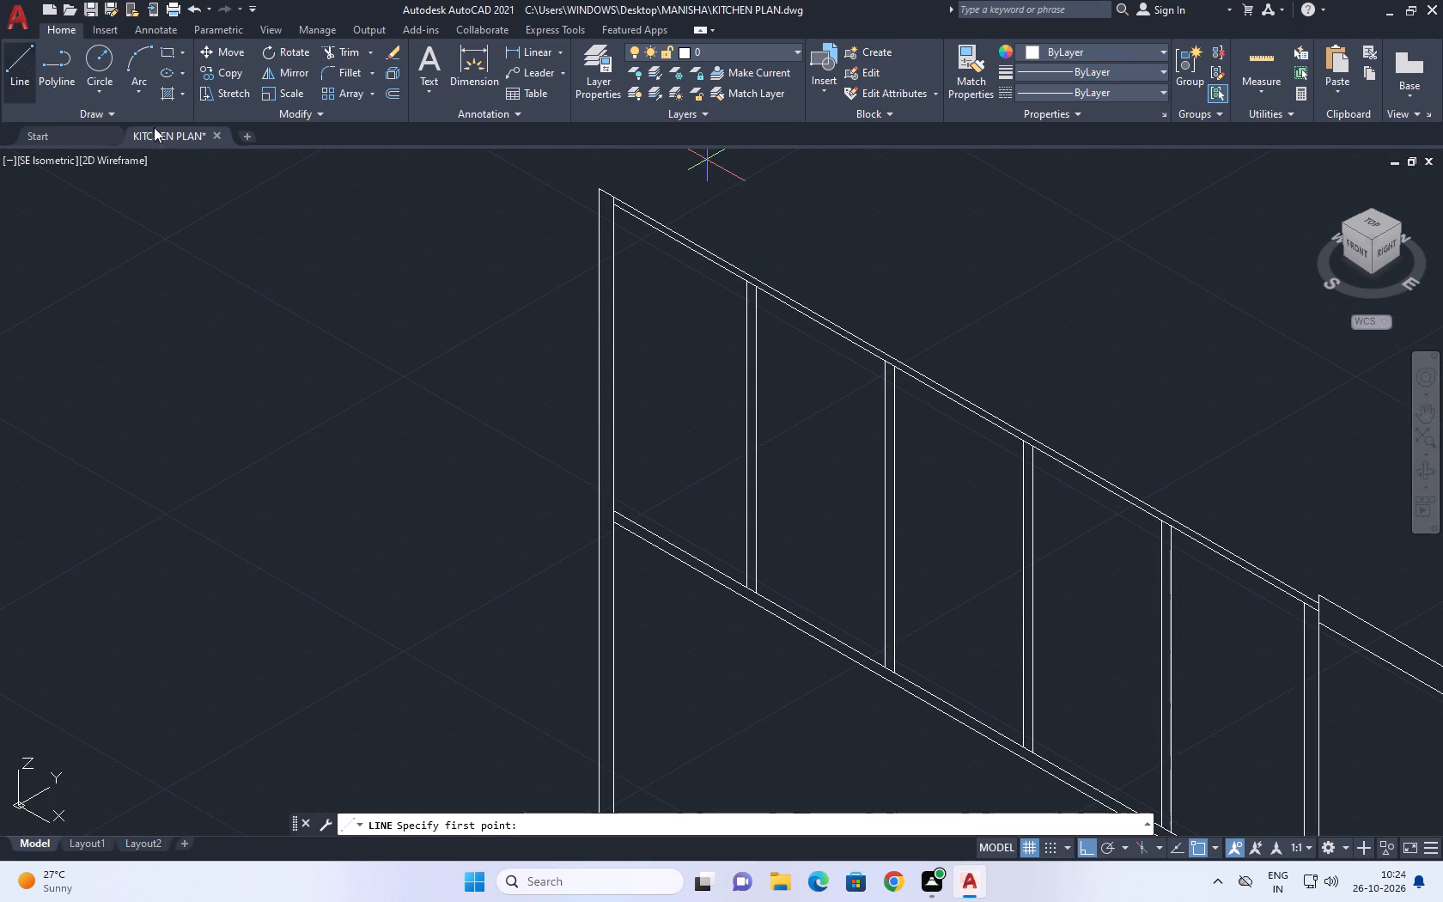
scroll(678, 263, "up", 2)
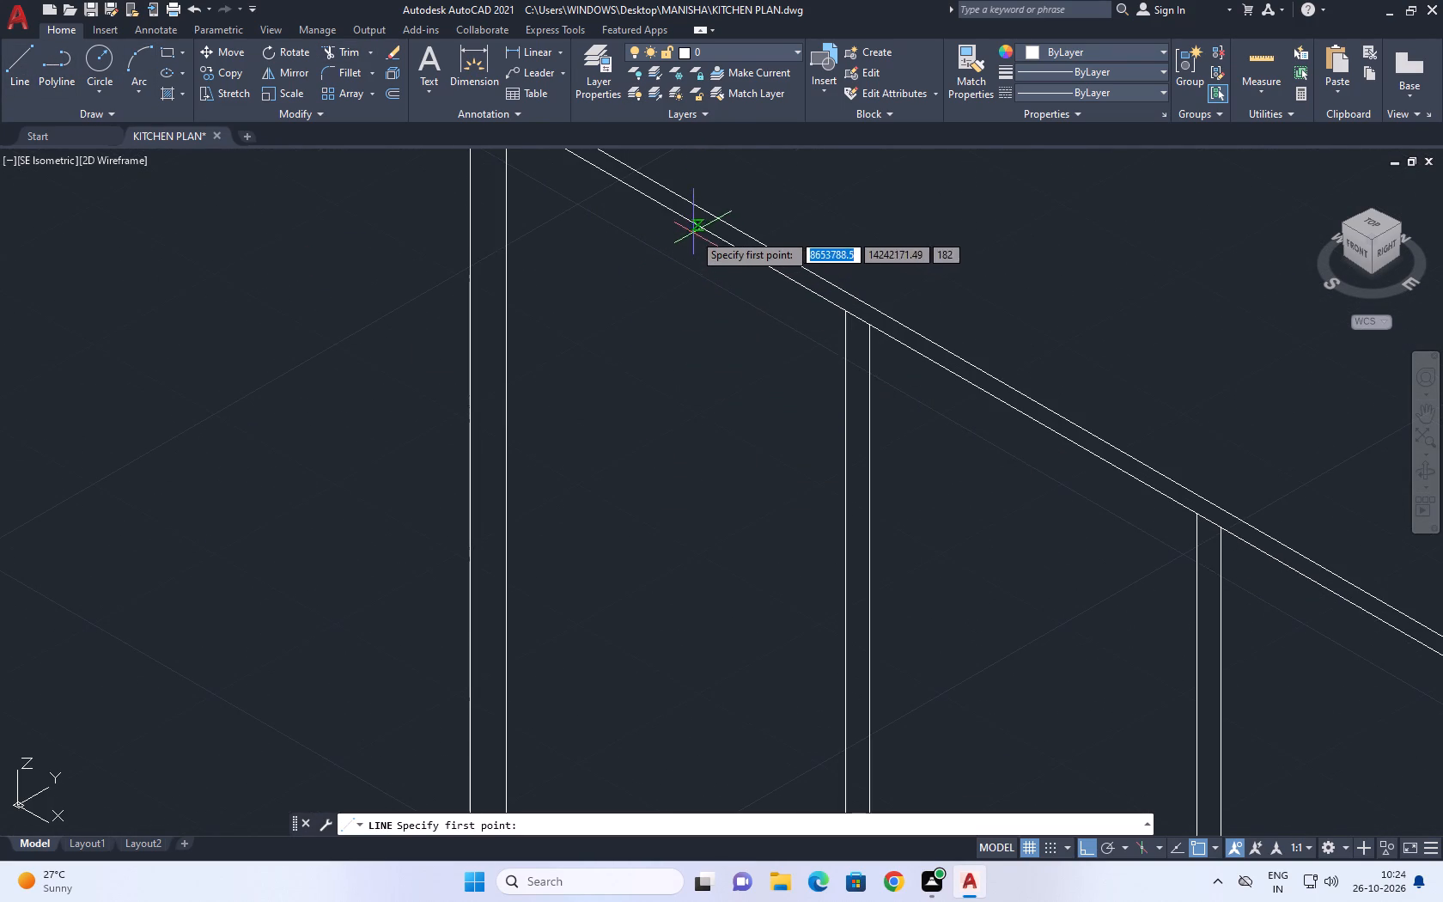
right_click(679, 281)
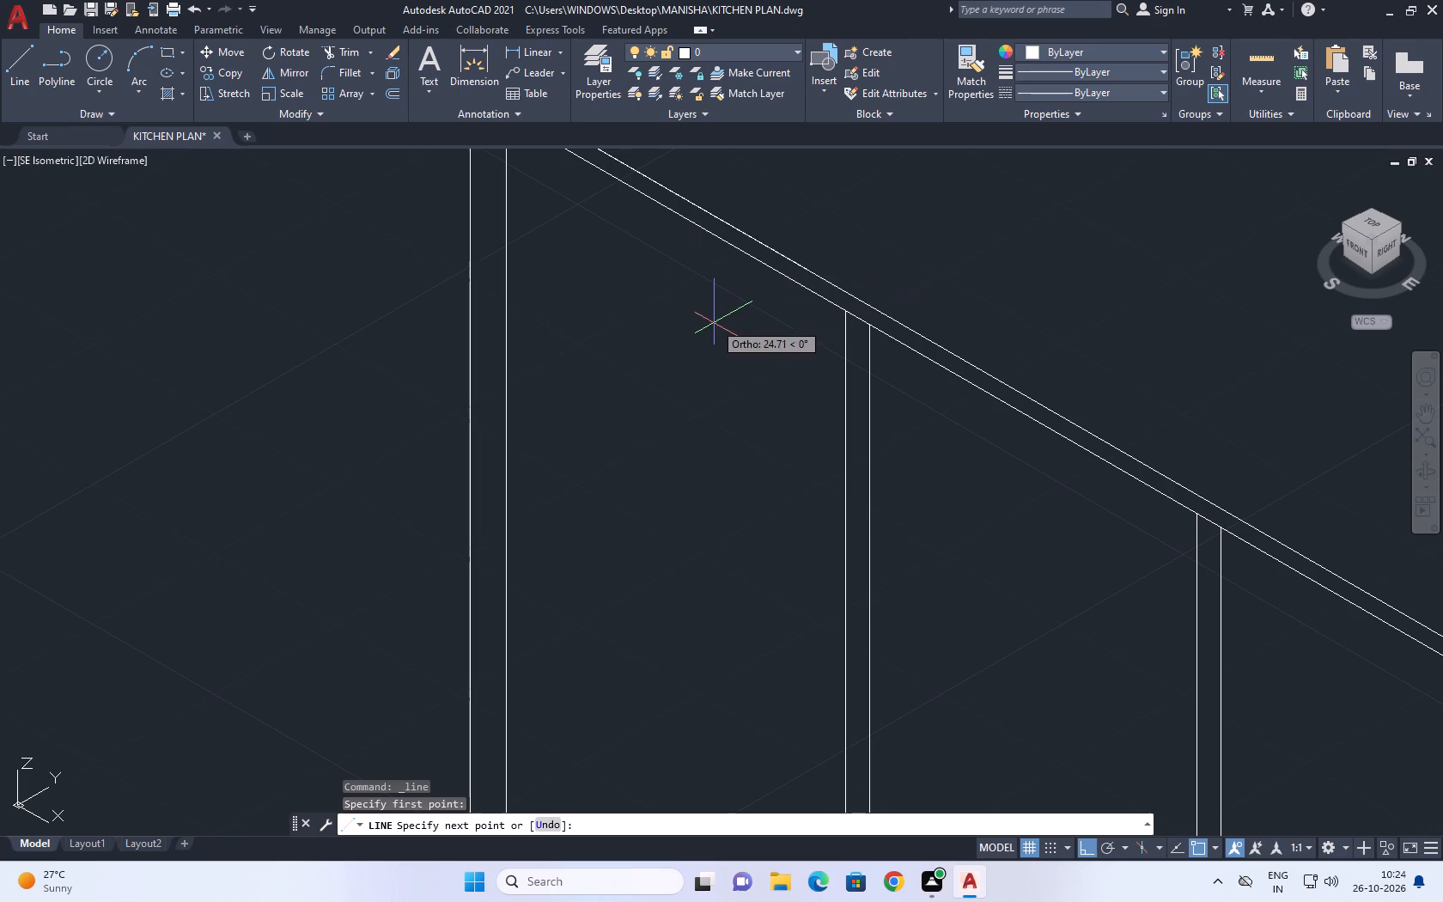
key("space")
Examine the left panel's divider bays from the leftmost edge to the rightmost edge.
scroll(785, 314, "down", 3)
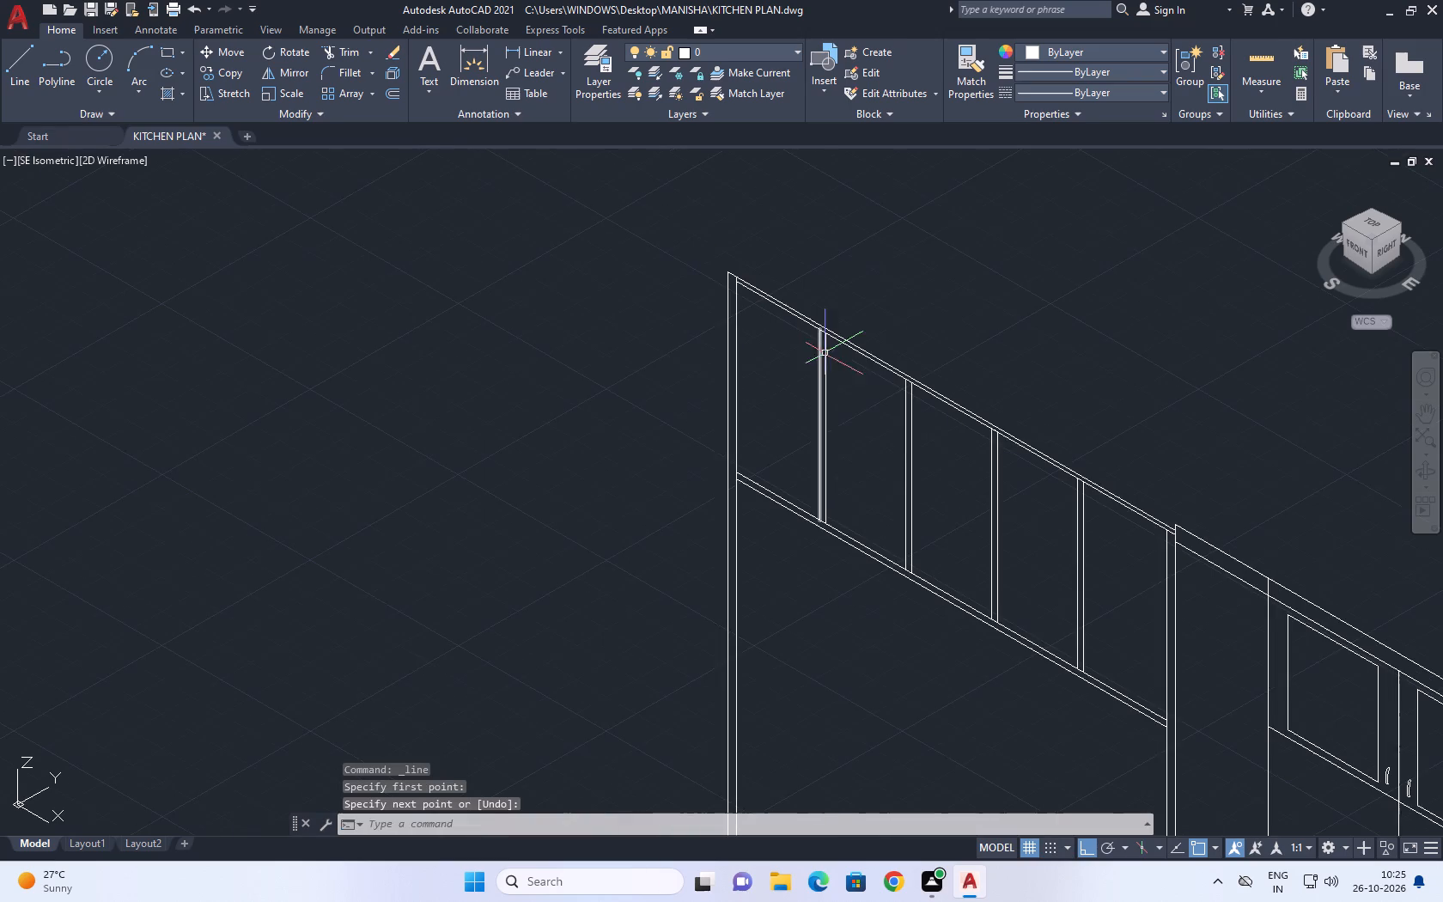
middle_click_drag(841, 416, 757, 359)
scroll(754, 357, "up", 1)
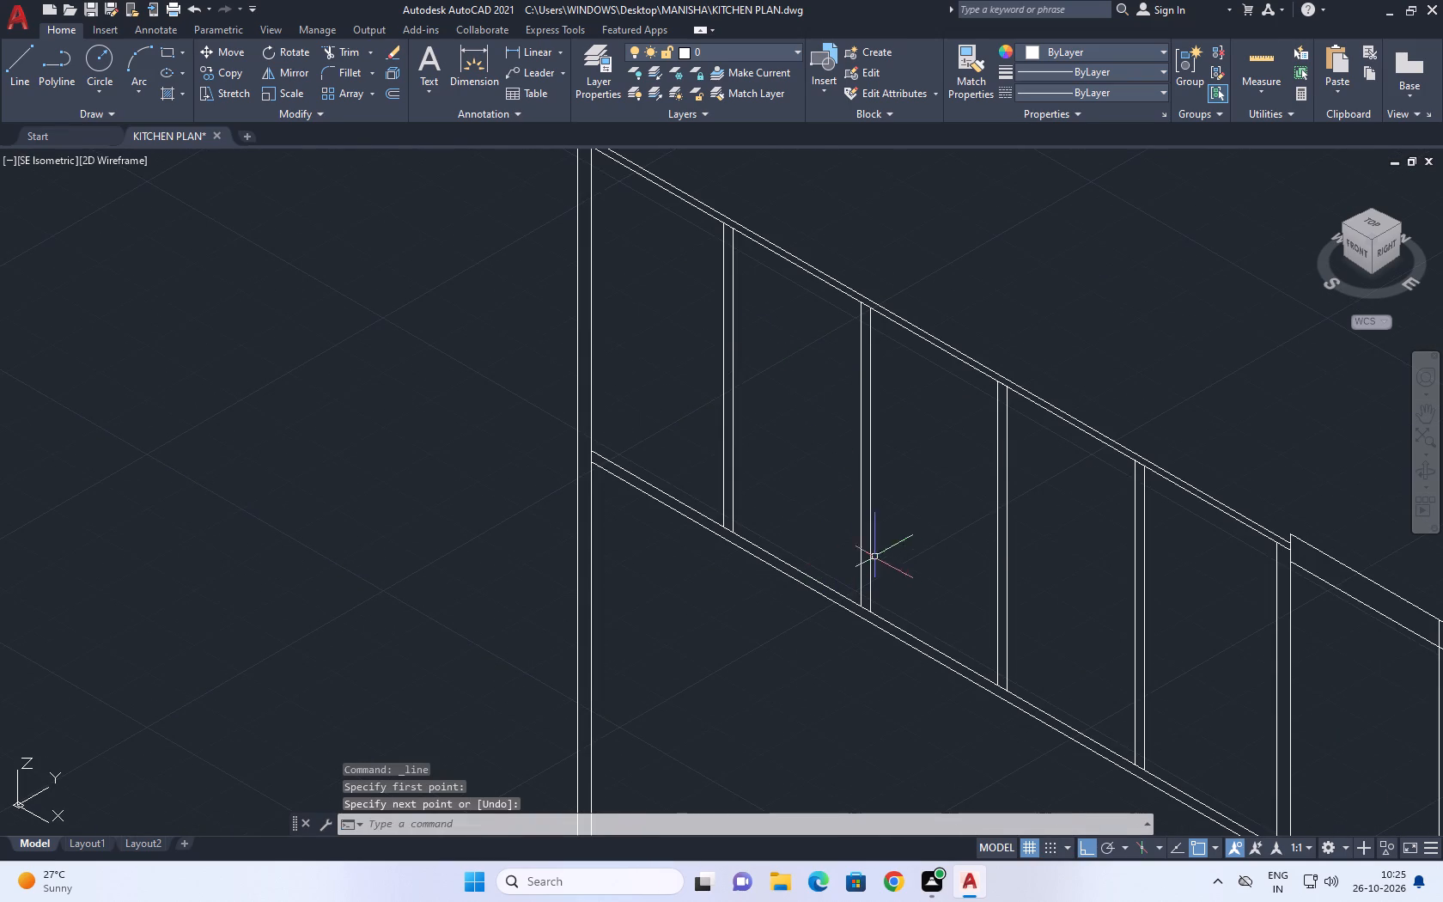
middle_click_drag(928, 582, 736, 520)
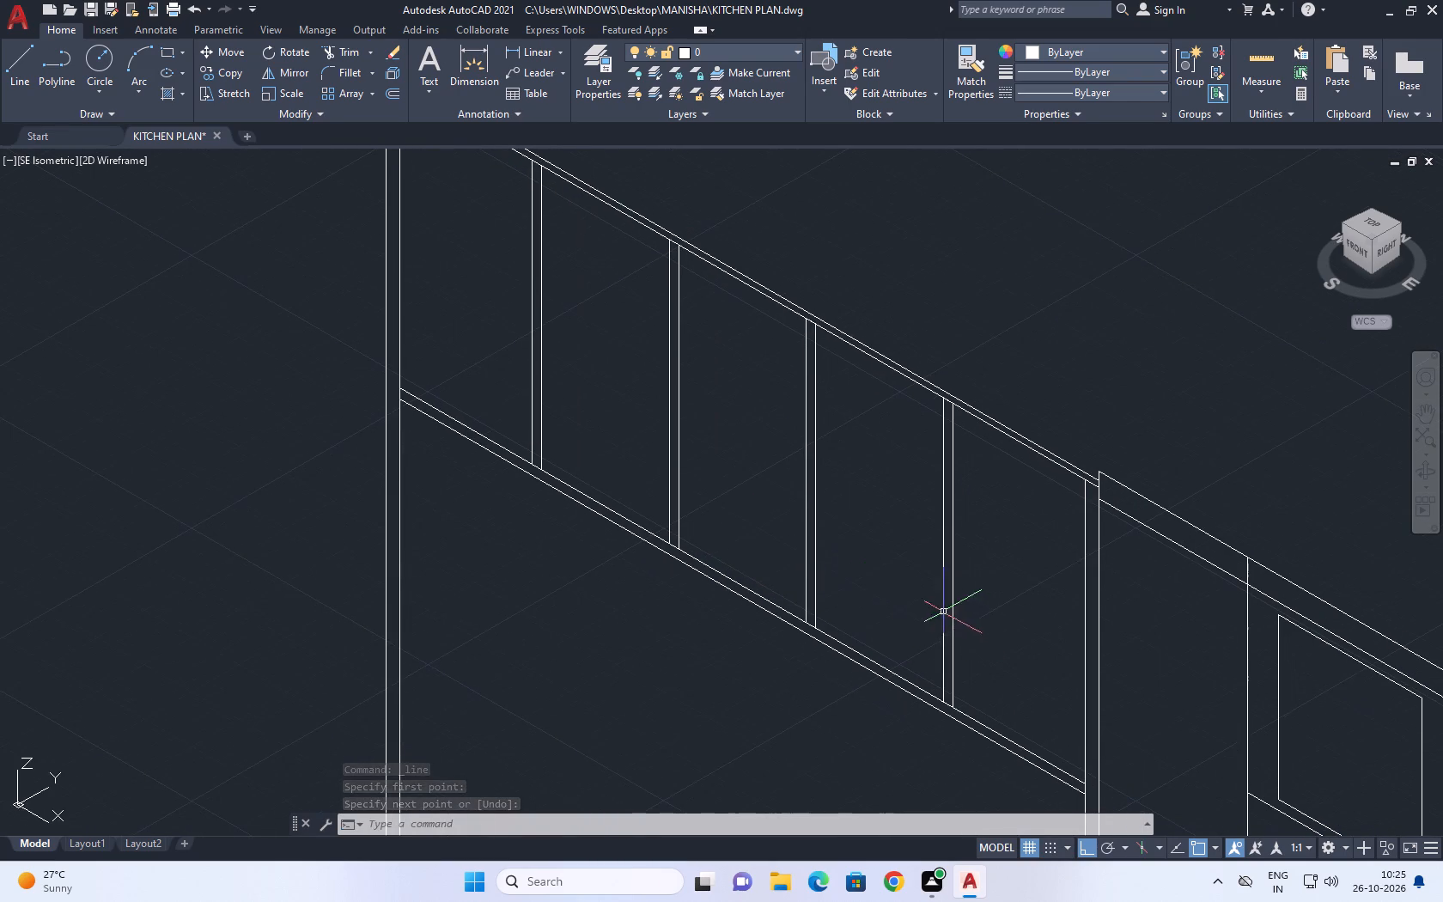
middle_click_drag(910, 608, 740, 610)
middle_click_drag(749, 419, 809, 497)
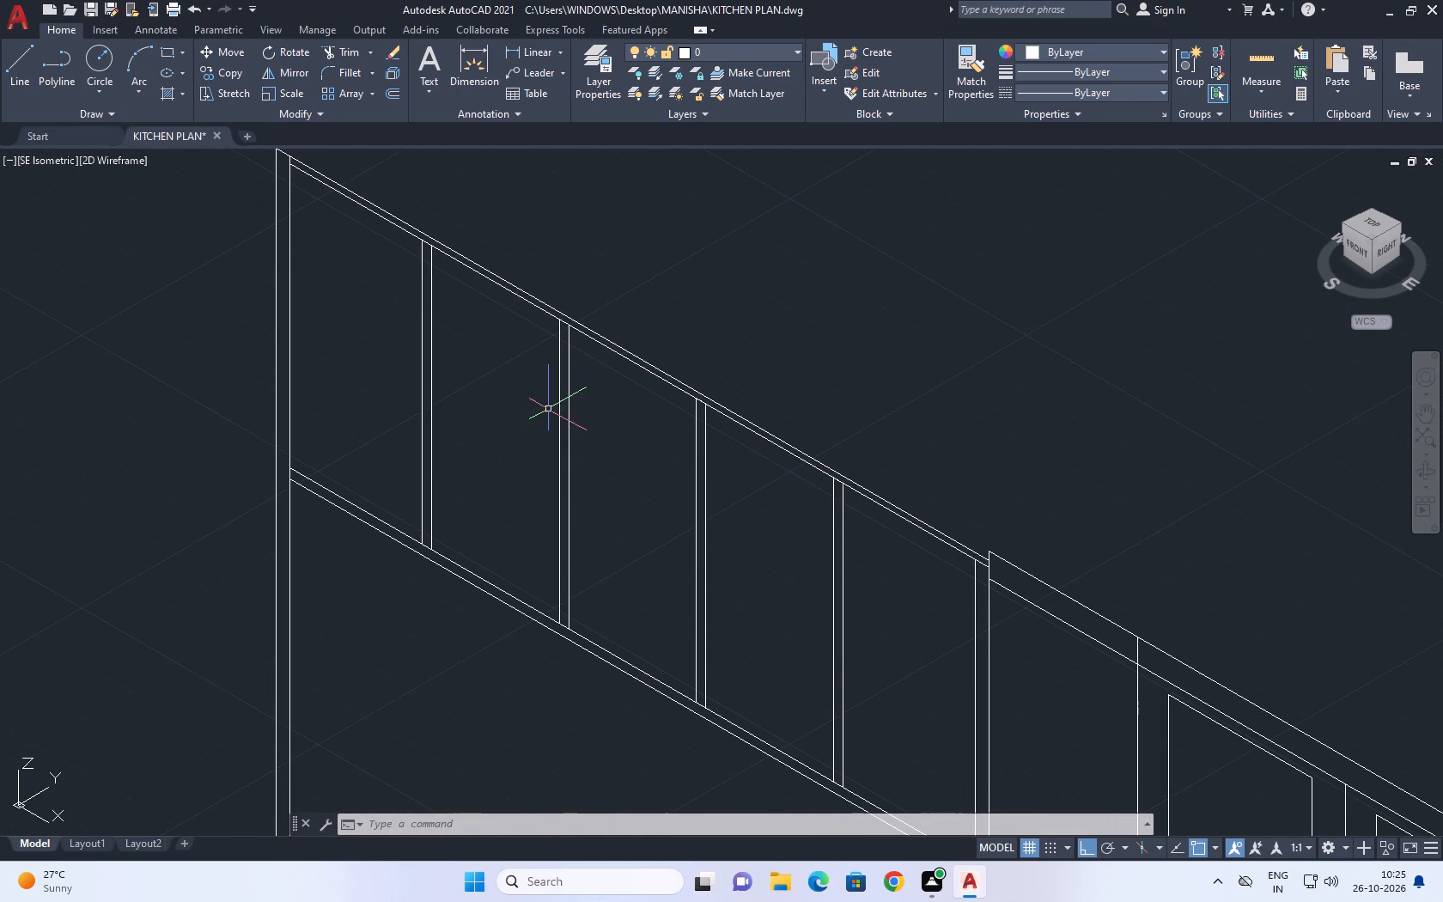
middle_click_drag(629, 437, 701, 448)
scroll(701, 448, "up", 1)
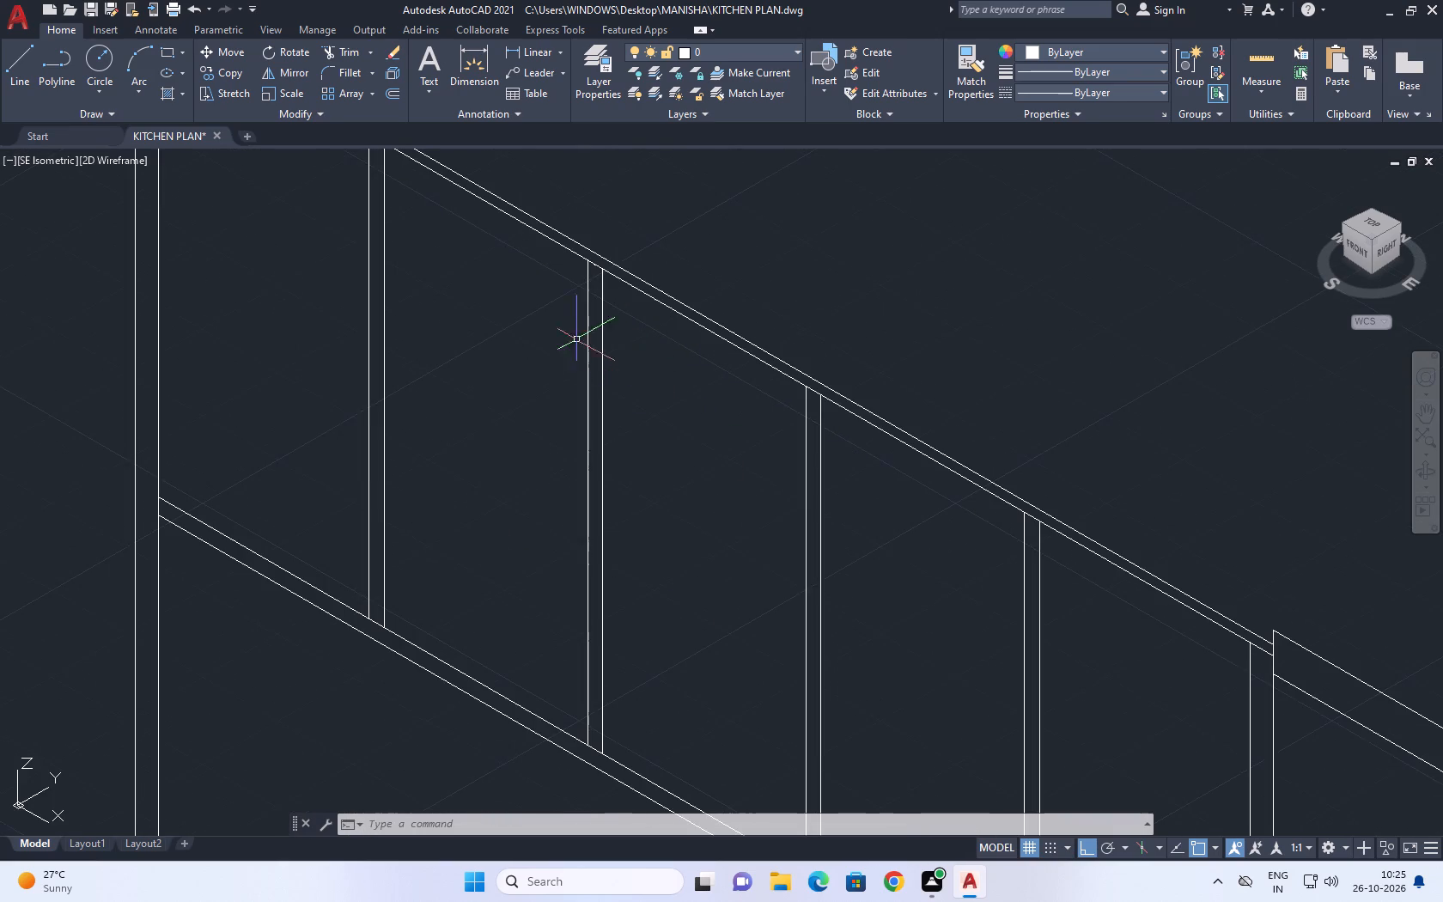
middle_click_drag(574, 324, 624, 383)
middle_click_drag(421, 314, 478, 350)
scroll(527, 375, "down", 1)
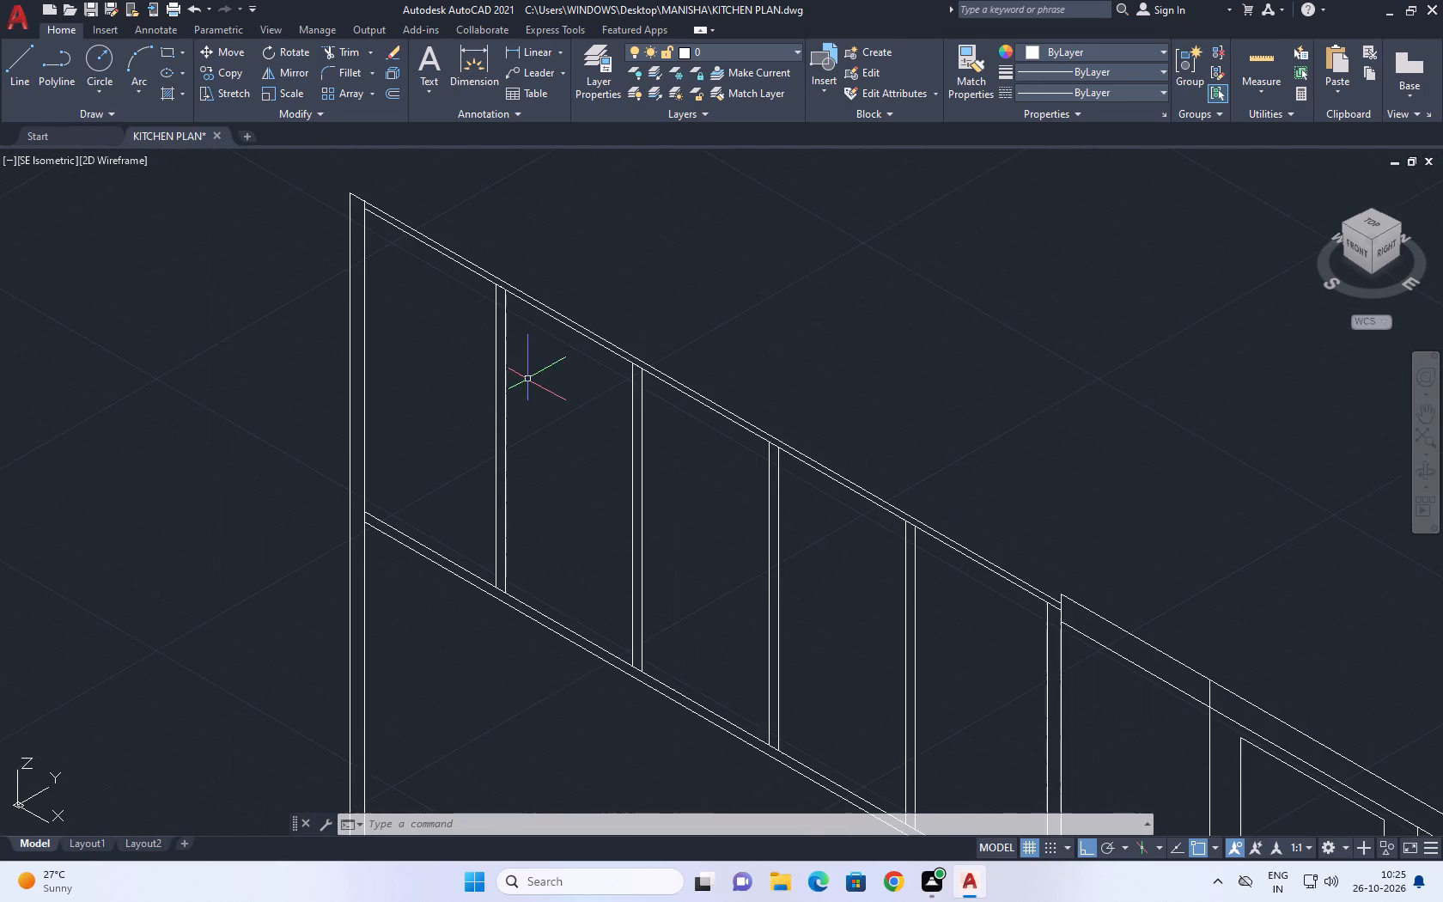
middle_click_drag(562, 380, 561, 397)
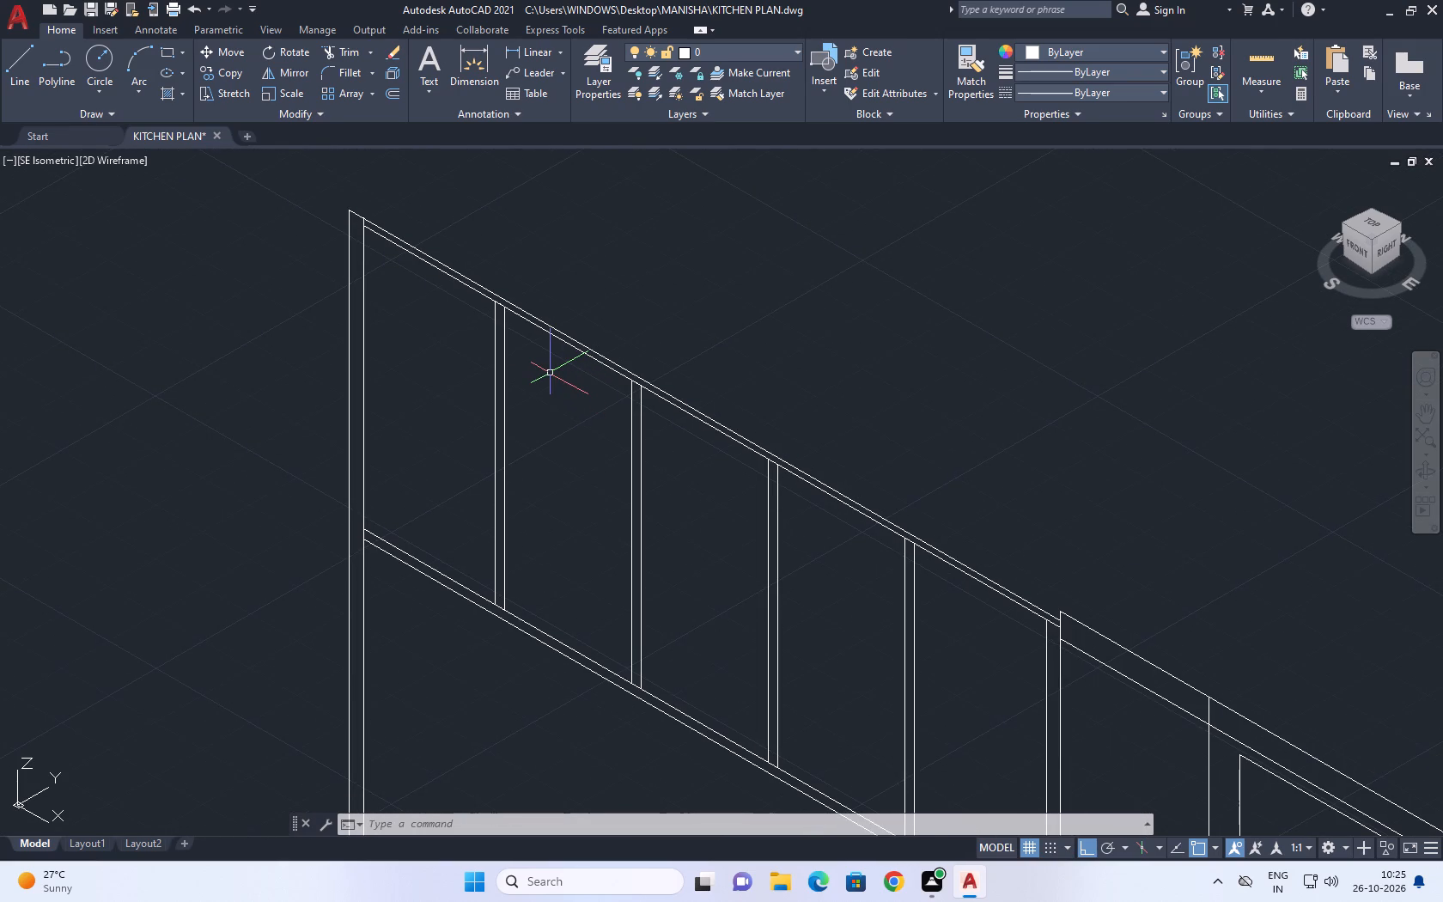
middle_click(621, 405)
Draw a line about 28.5 units long from the leftmost divider's midpoint to the panel's left inner vertical line.
scroll(482, 468, "up", 1)
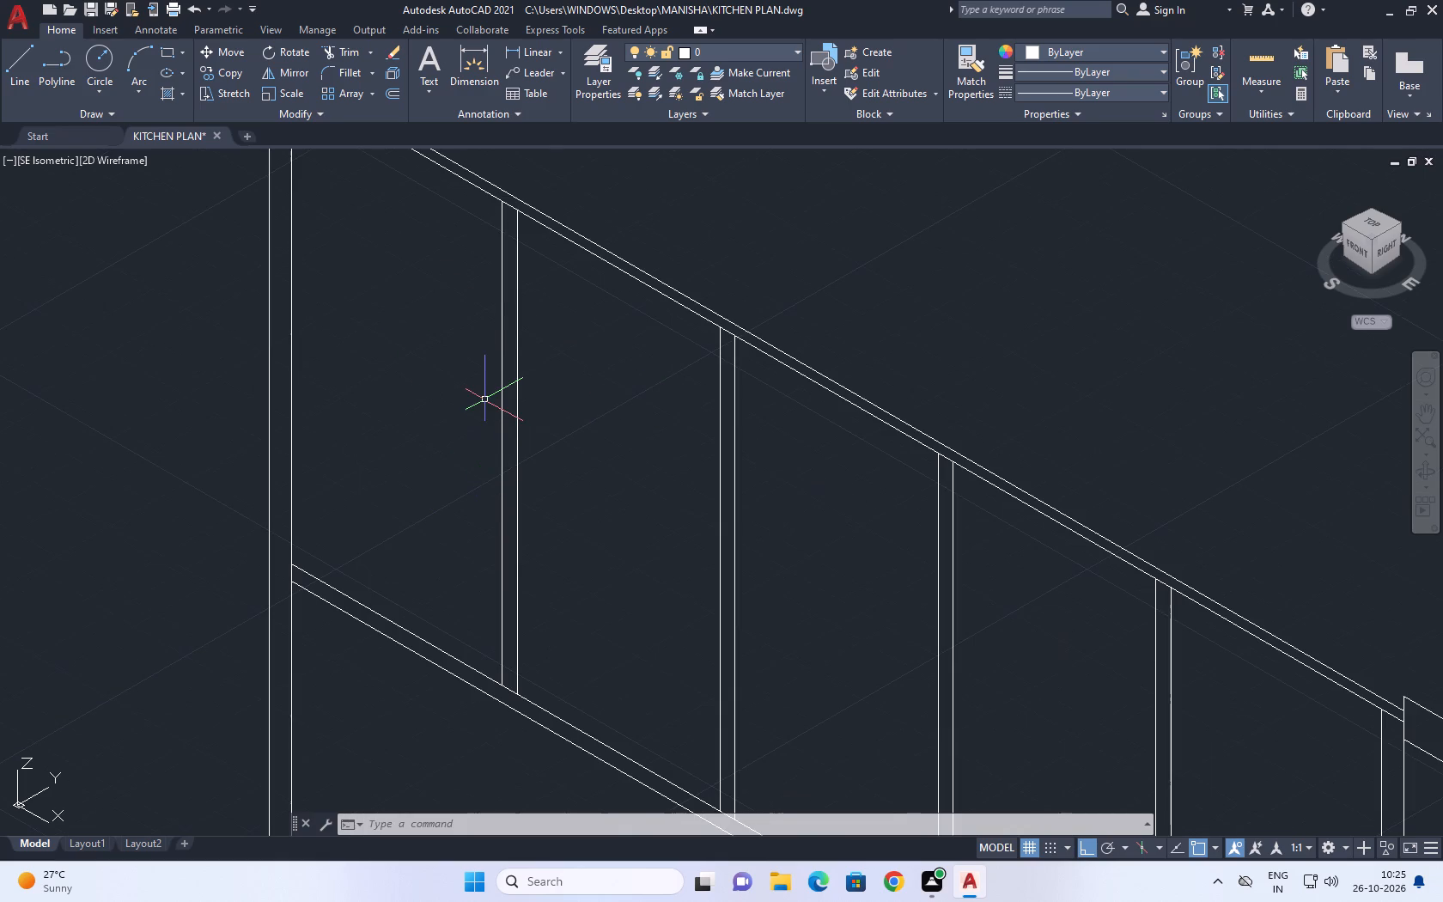
type("L")
key("space")
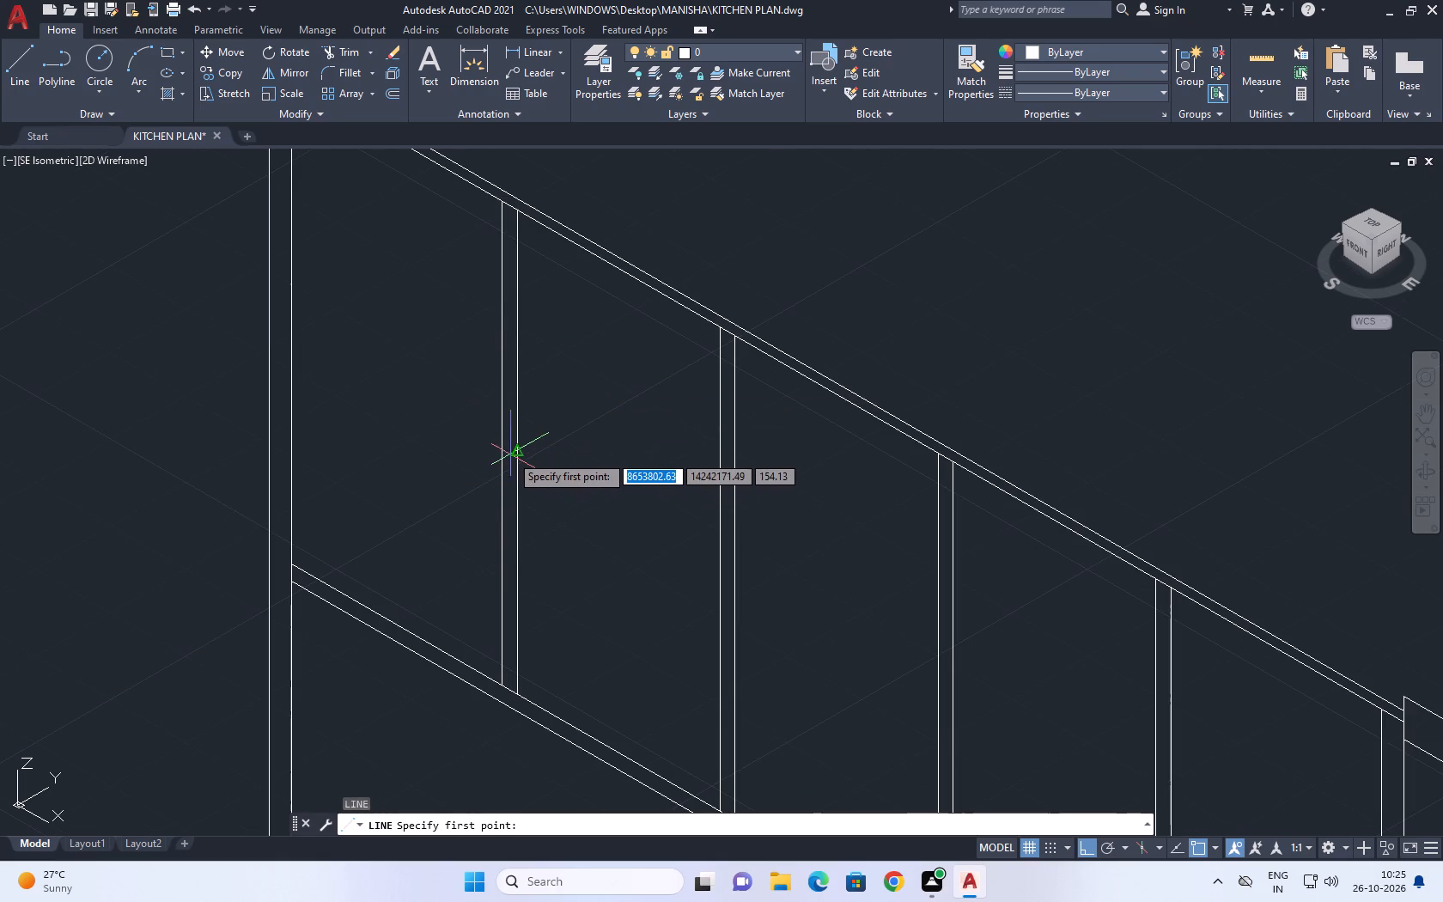
left_click(502, 447)
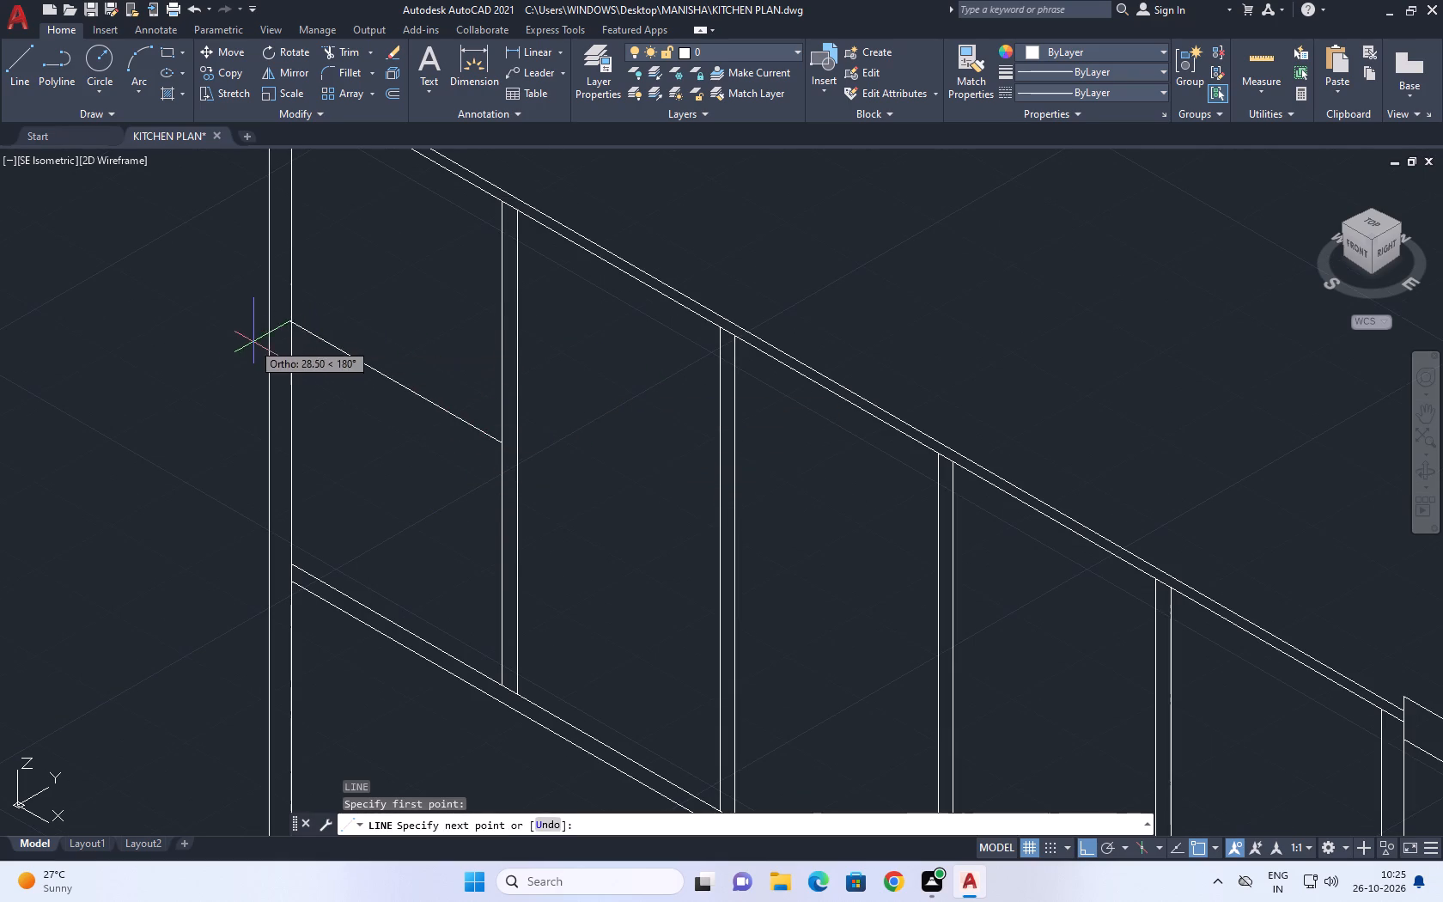
left_click(291, 324)
right_click(292, 318)
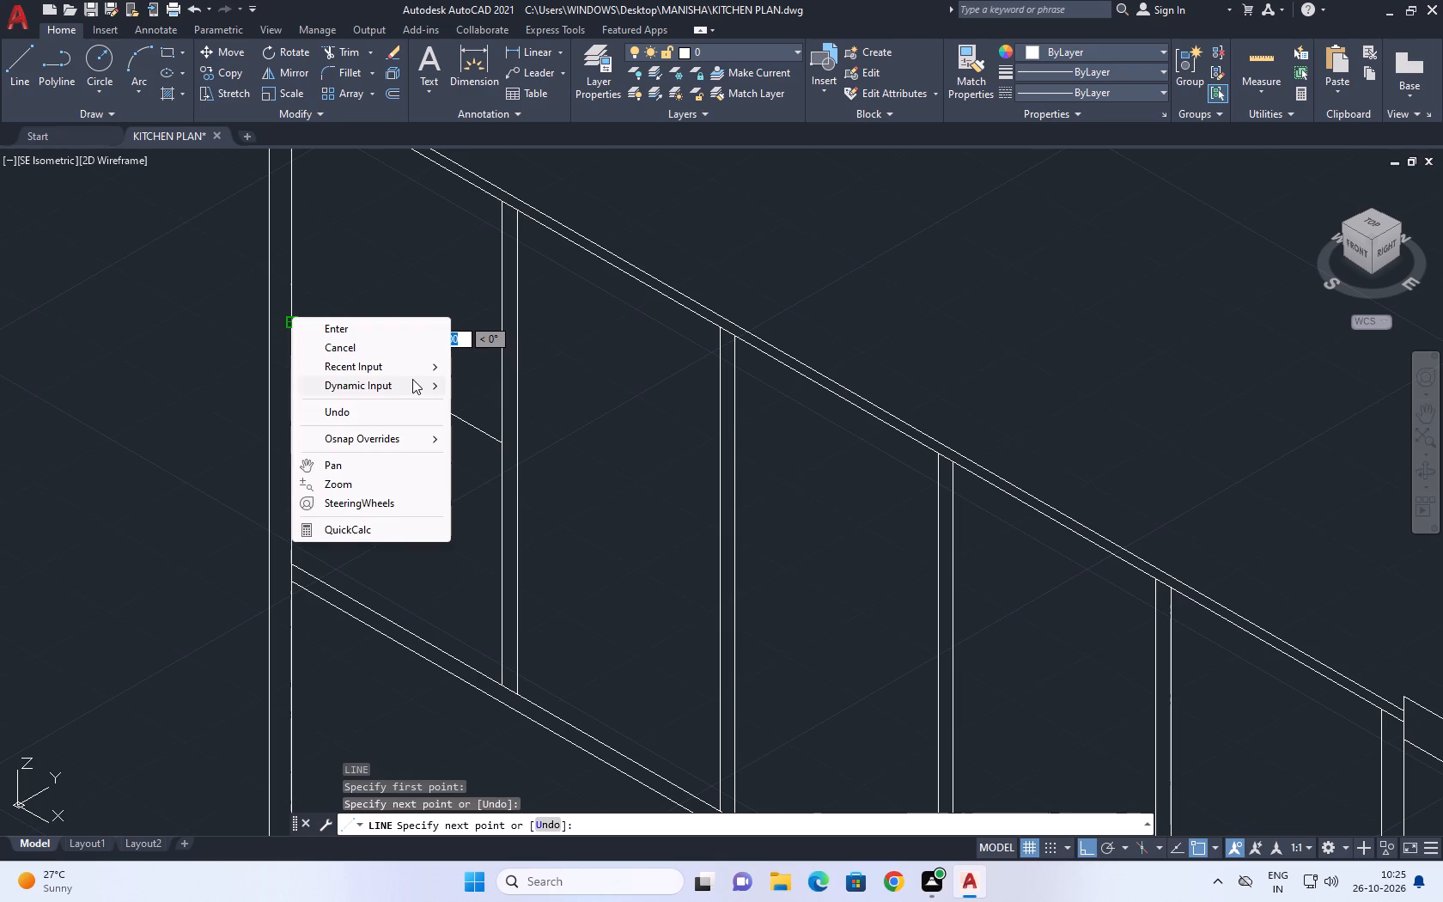
left_click(369, 348)
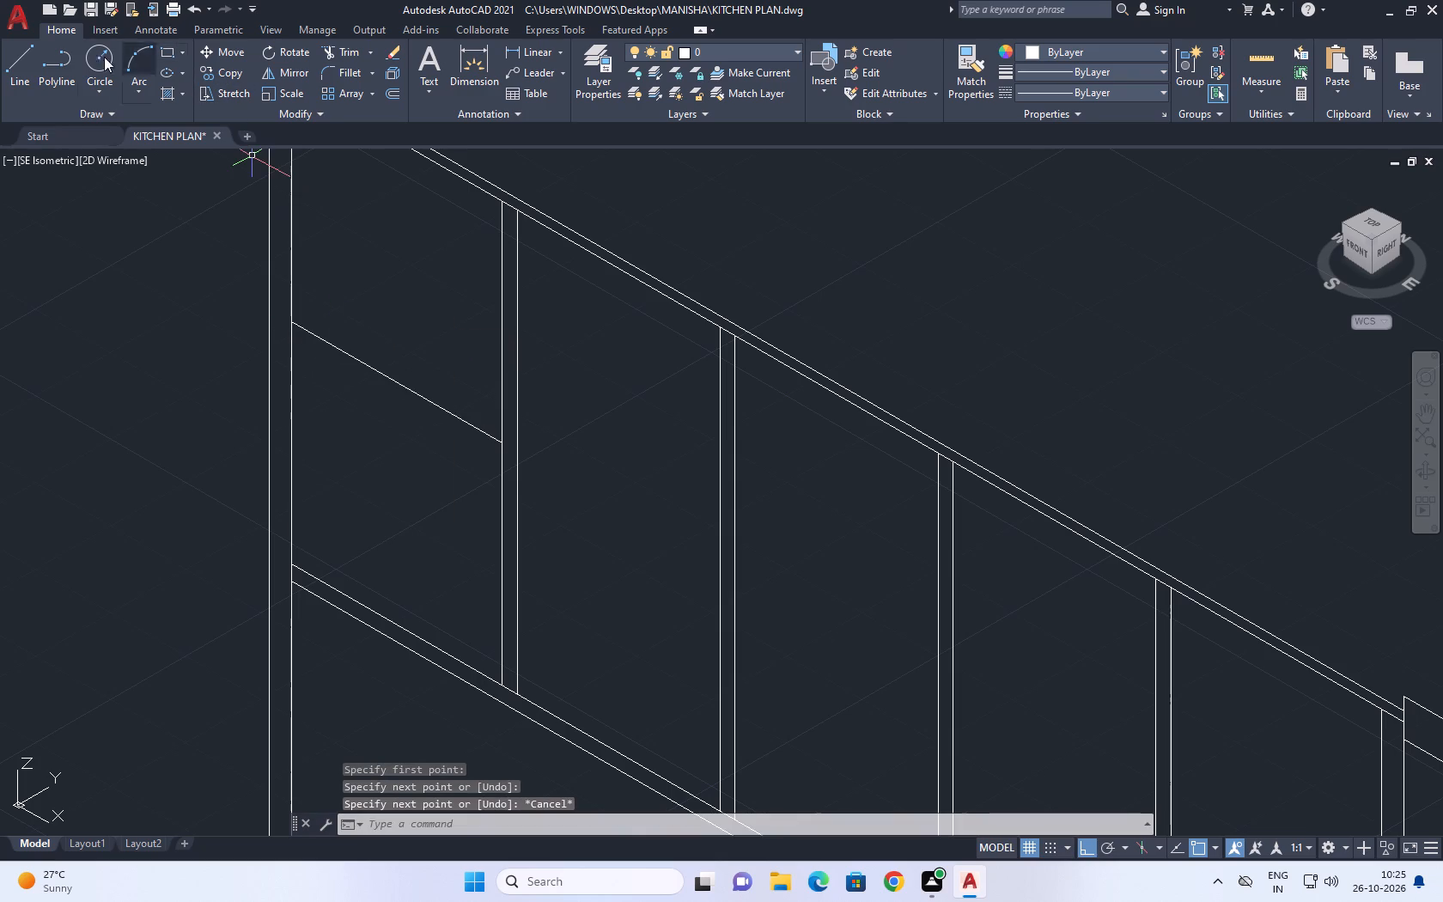
Draw a line from the first mid-height line's divider end across all dividers to the panel's right inner vertical line.
left_click(21, 55)
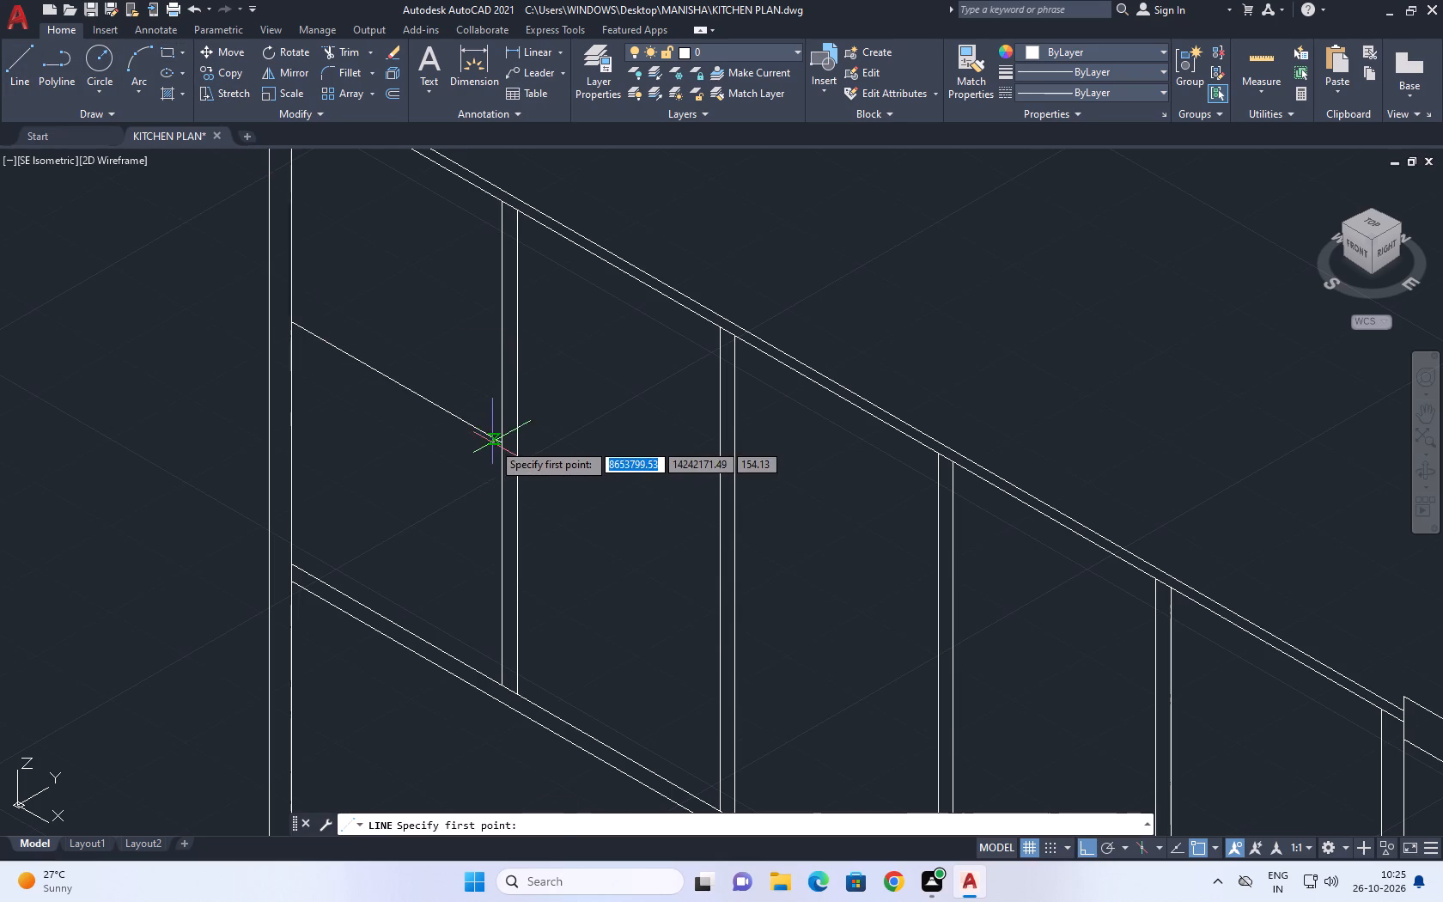
left_click(499, 441)
scroll(682, 561, "down", 3)
middle_click_drag(866, 665, 758, 564)
scroll(760, 568, "up", 1)
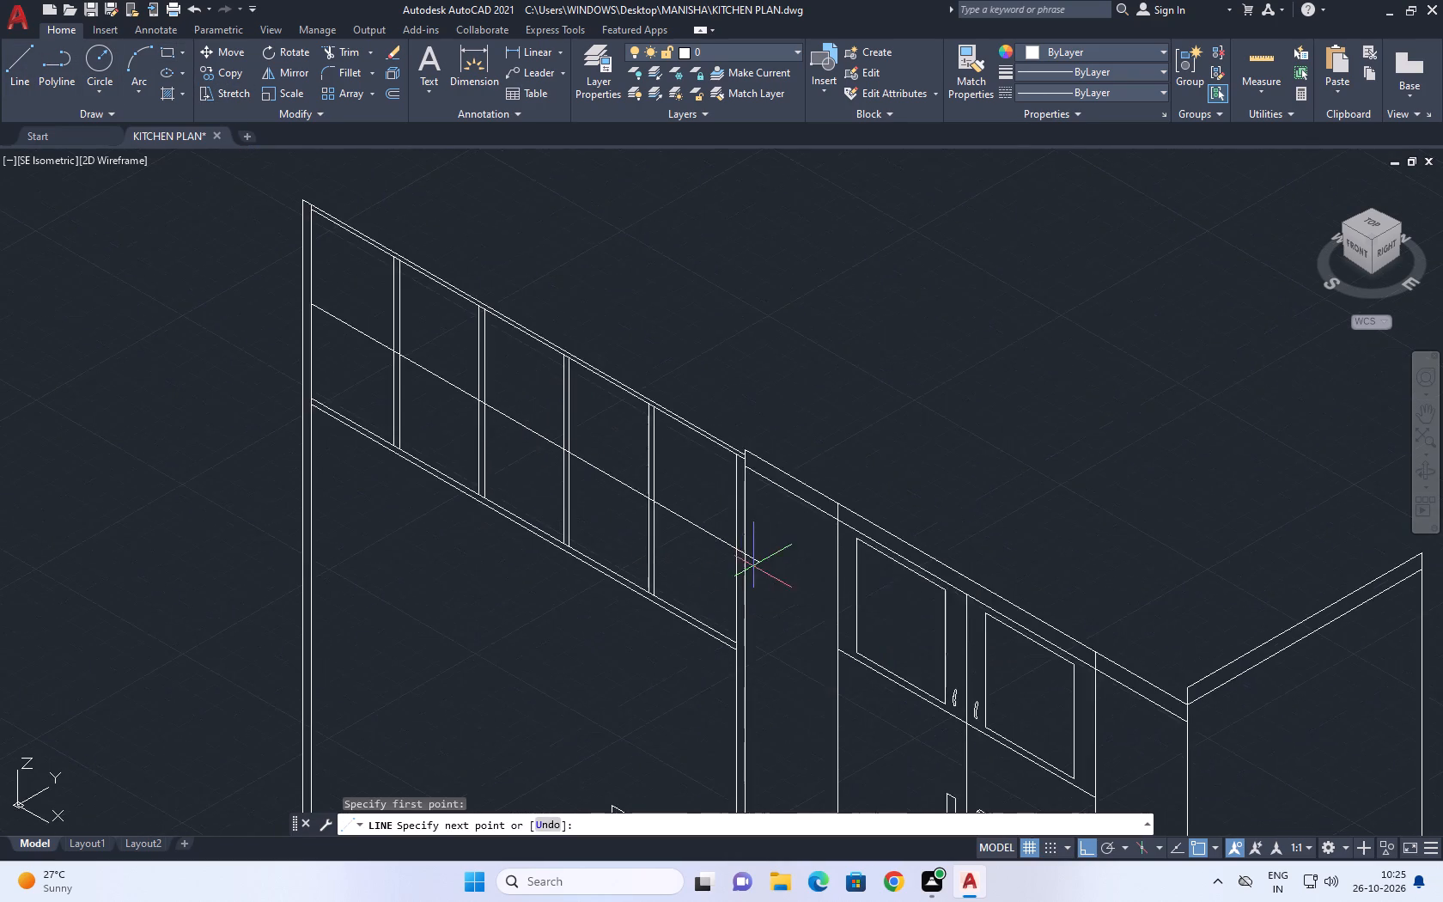
scroll(731, 559, "up", 1)
left_click(743, 545)
right_click(746, 528)
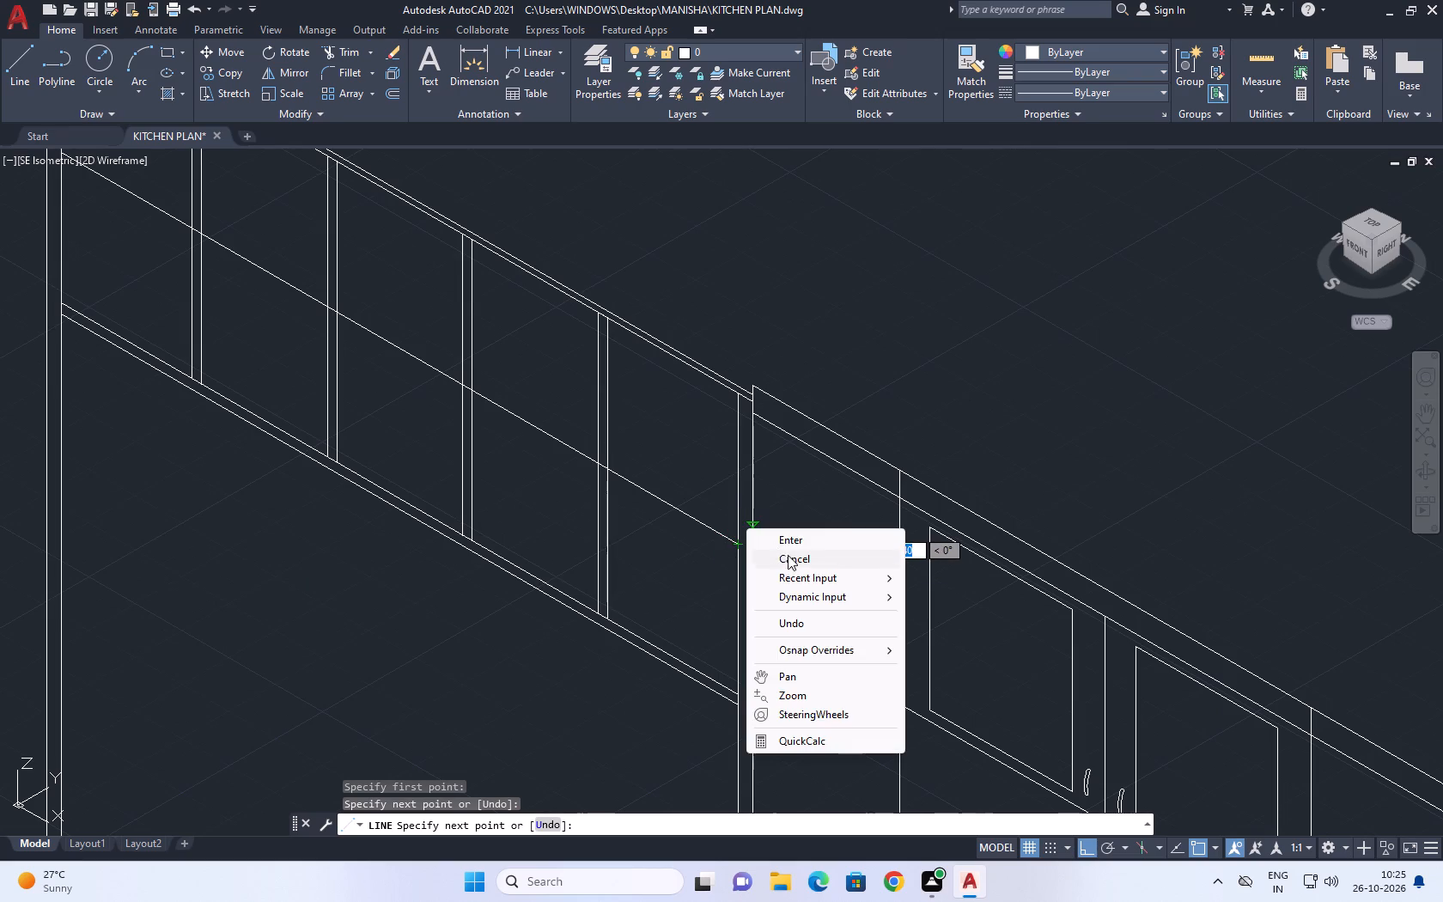
left_click(790, 558)
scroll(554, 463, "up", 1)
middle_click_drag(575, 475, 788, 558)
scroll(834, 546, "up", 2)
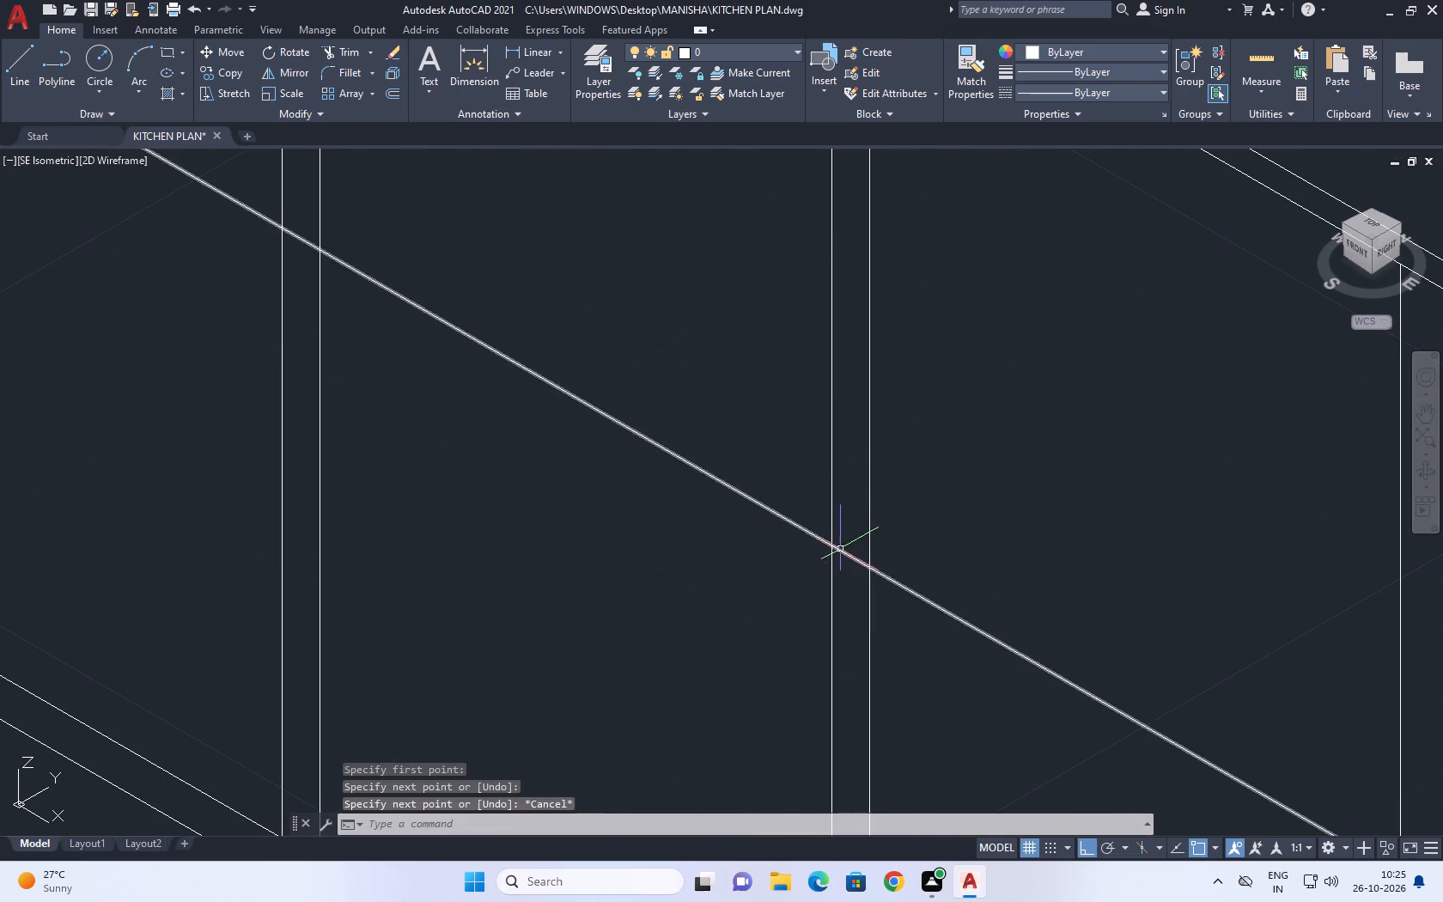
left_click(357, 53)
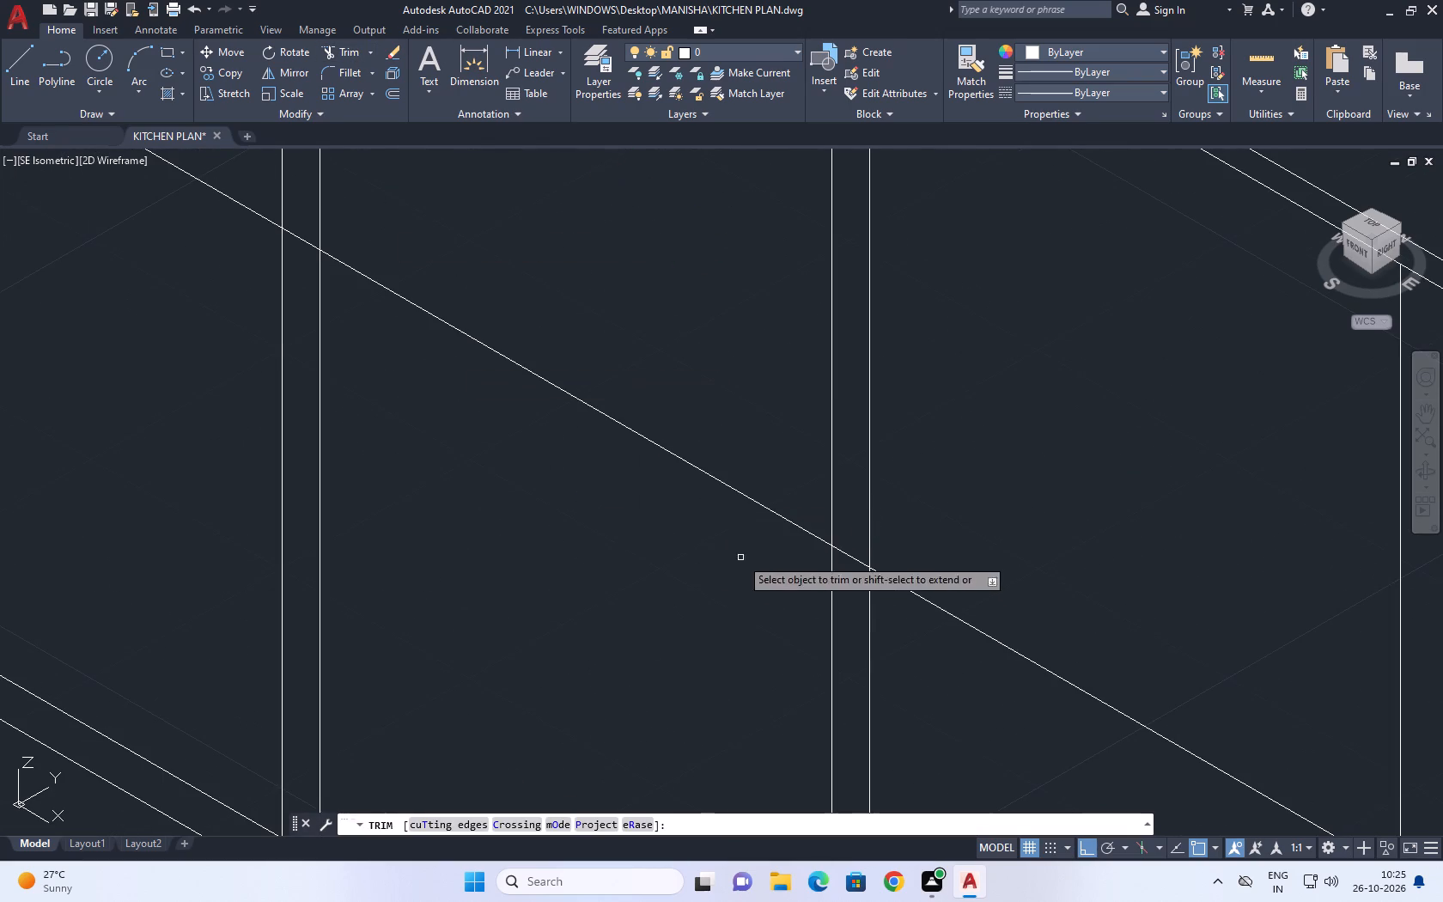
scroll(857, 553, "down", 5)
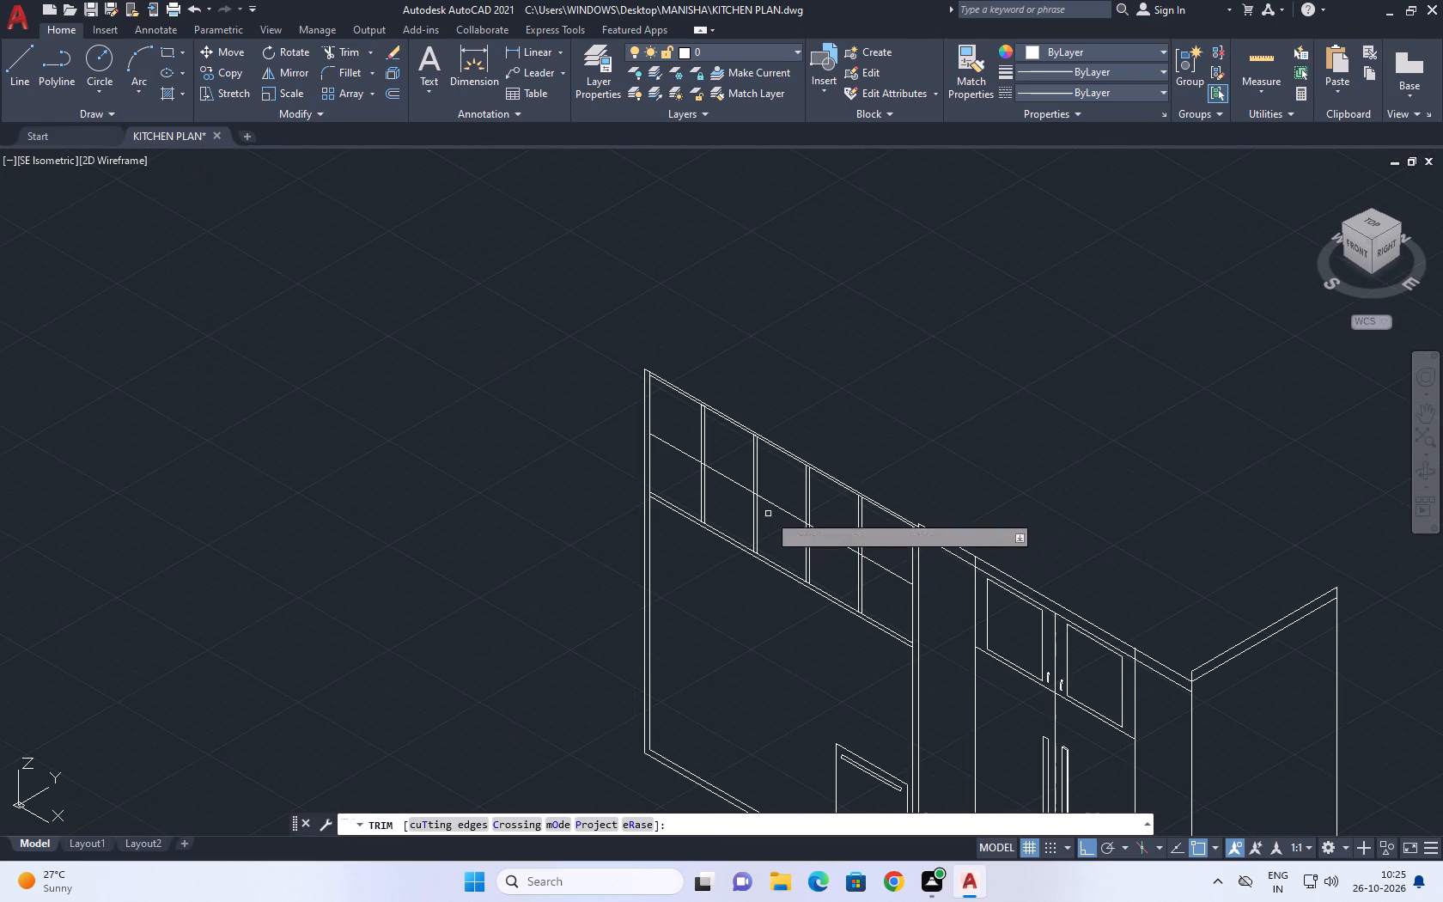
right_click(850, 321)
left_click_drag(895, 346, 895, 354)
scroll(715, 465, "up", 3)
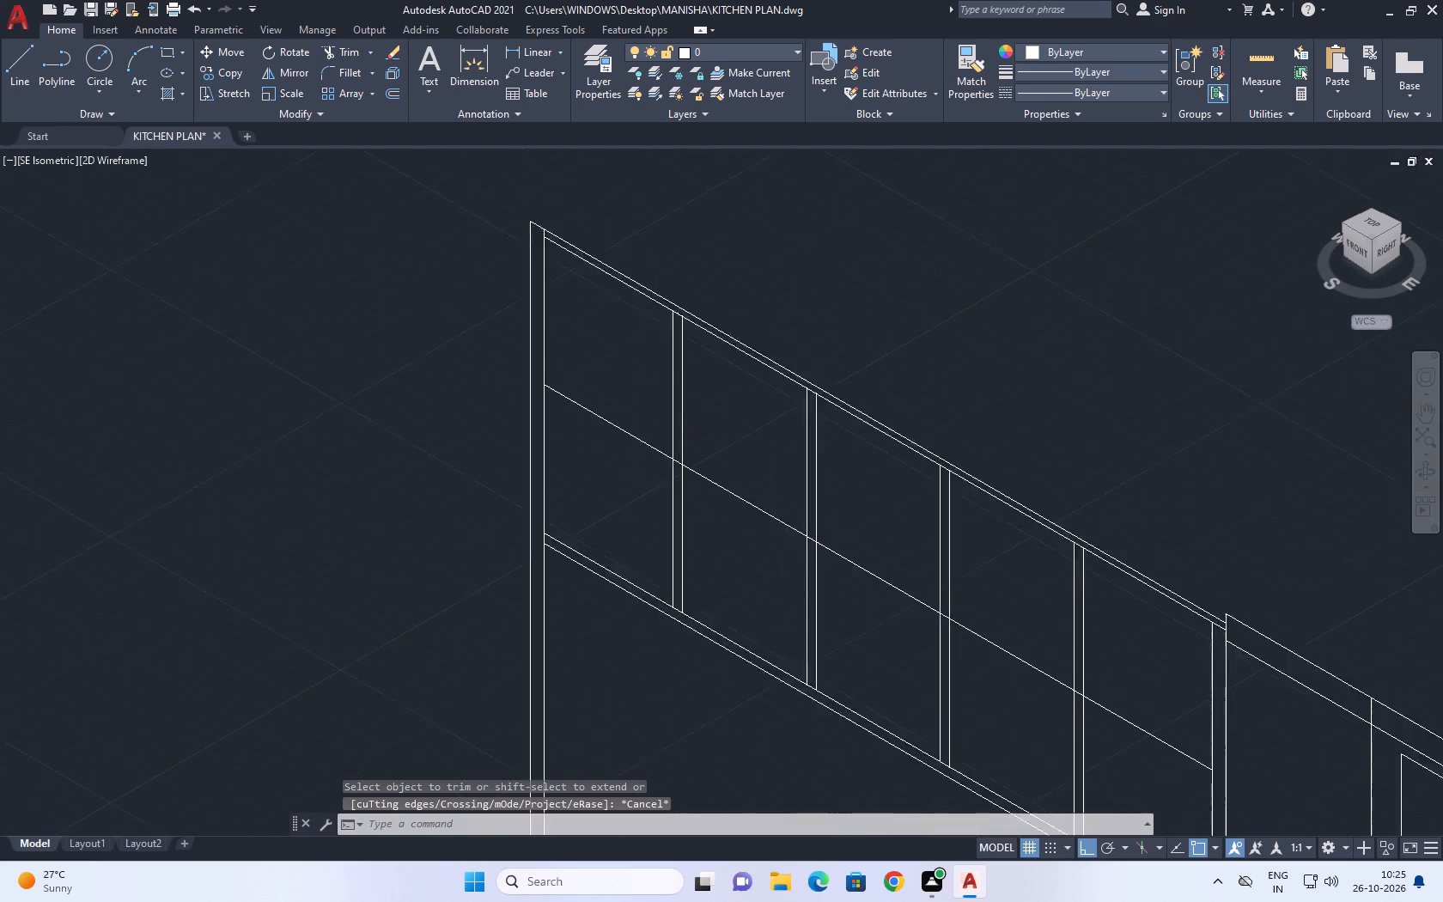
Stretch both ends of the long mid-height line inward so it runs from the second divider to the third divider's left line.
left_click(729, 485)
left_click(703, 512)
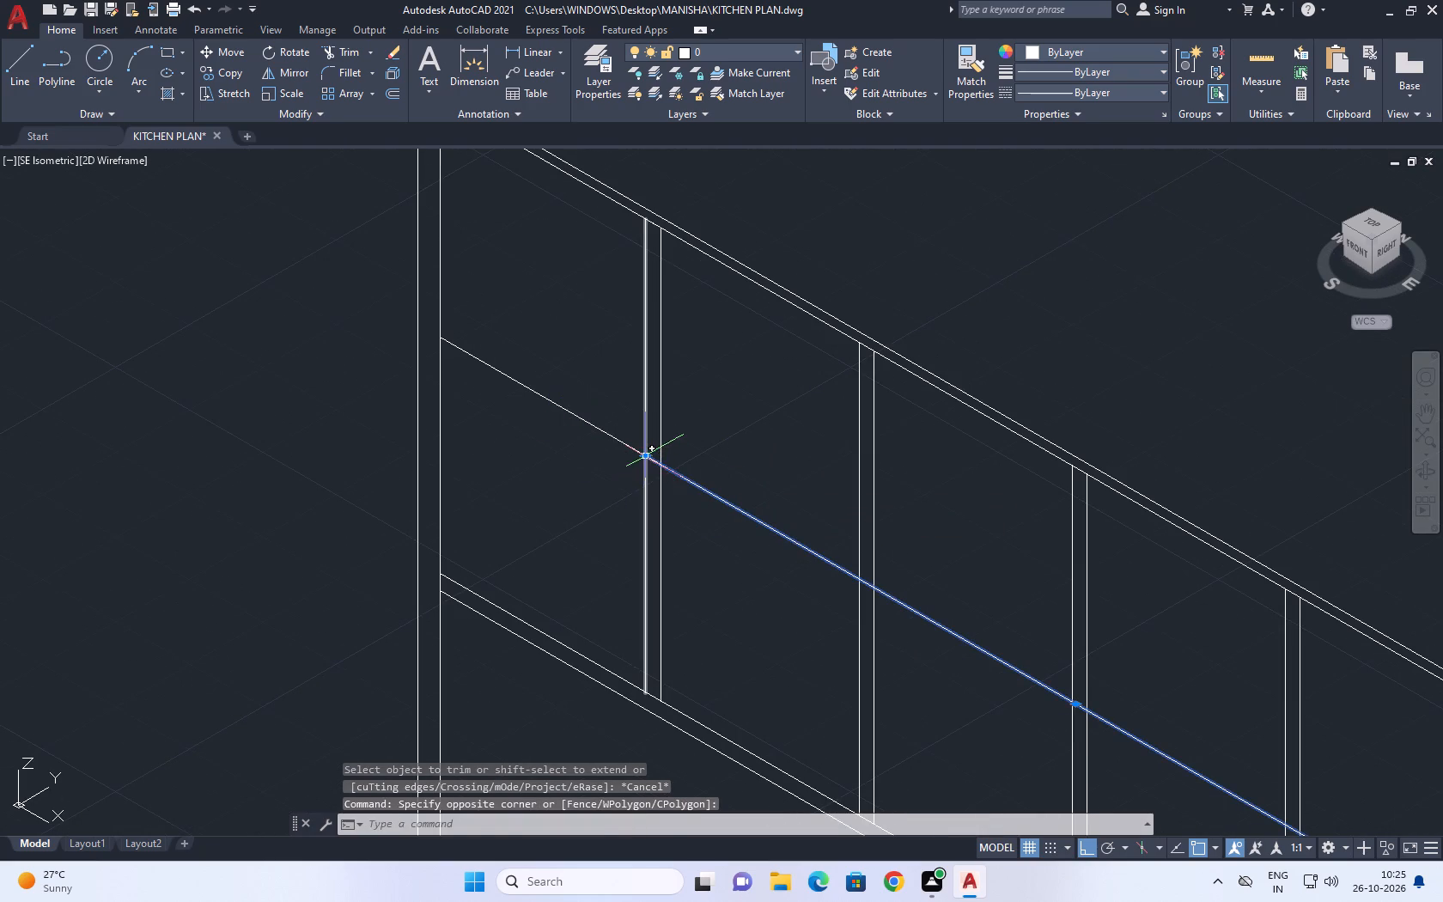
left_click(645, 460)
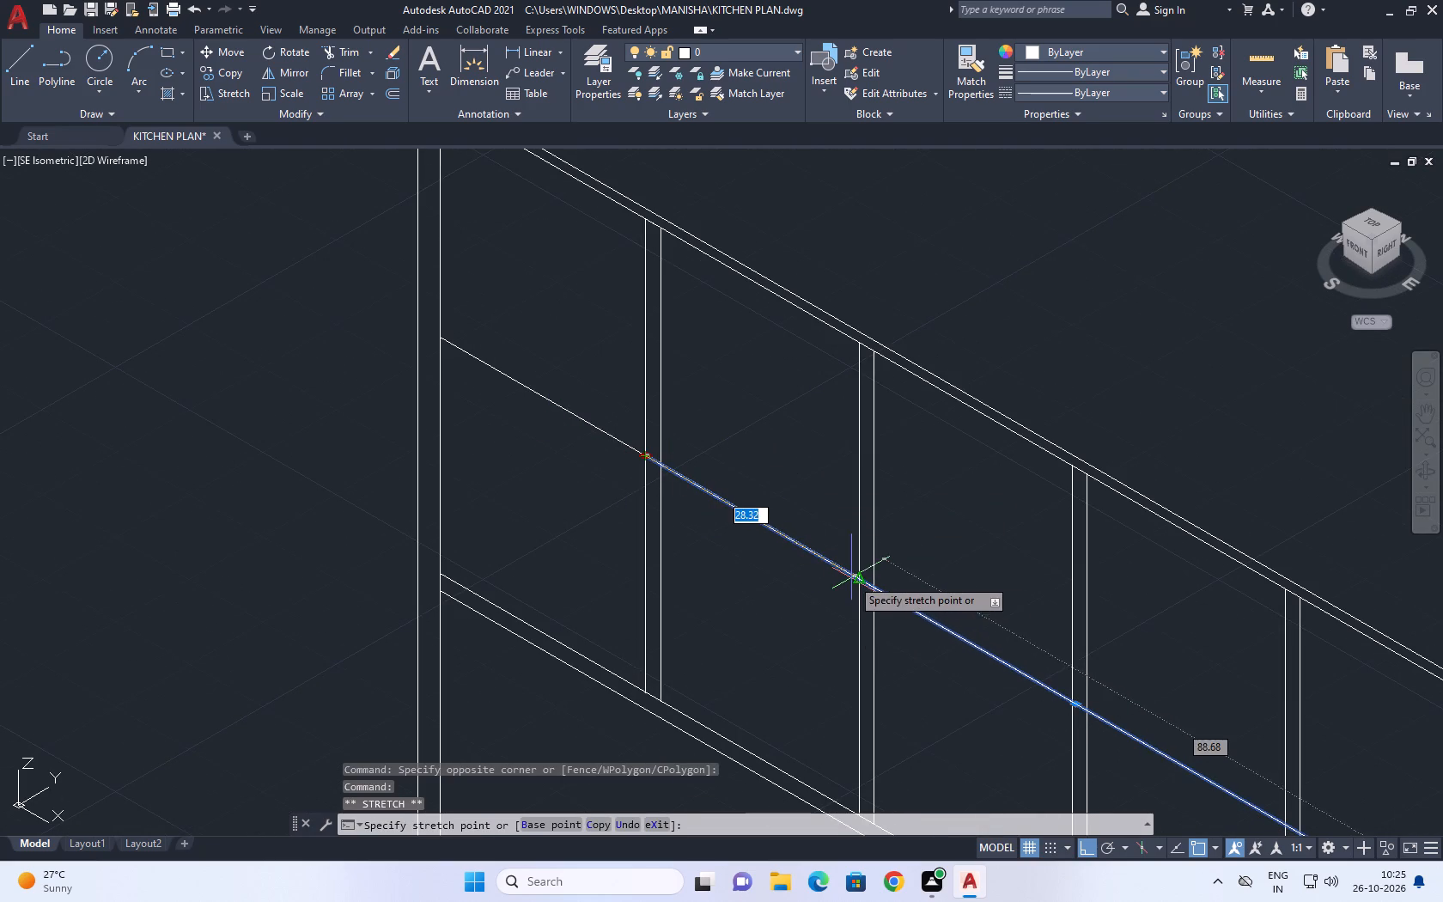
left_click(858, 580)
middle_click_drag(756, 574, 746, 566)
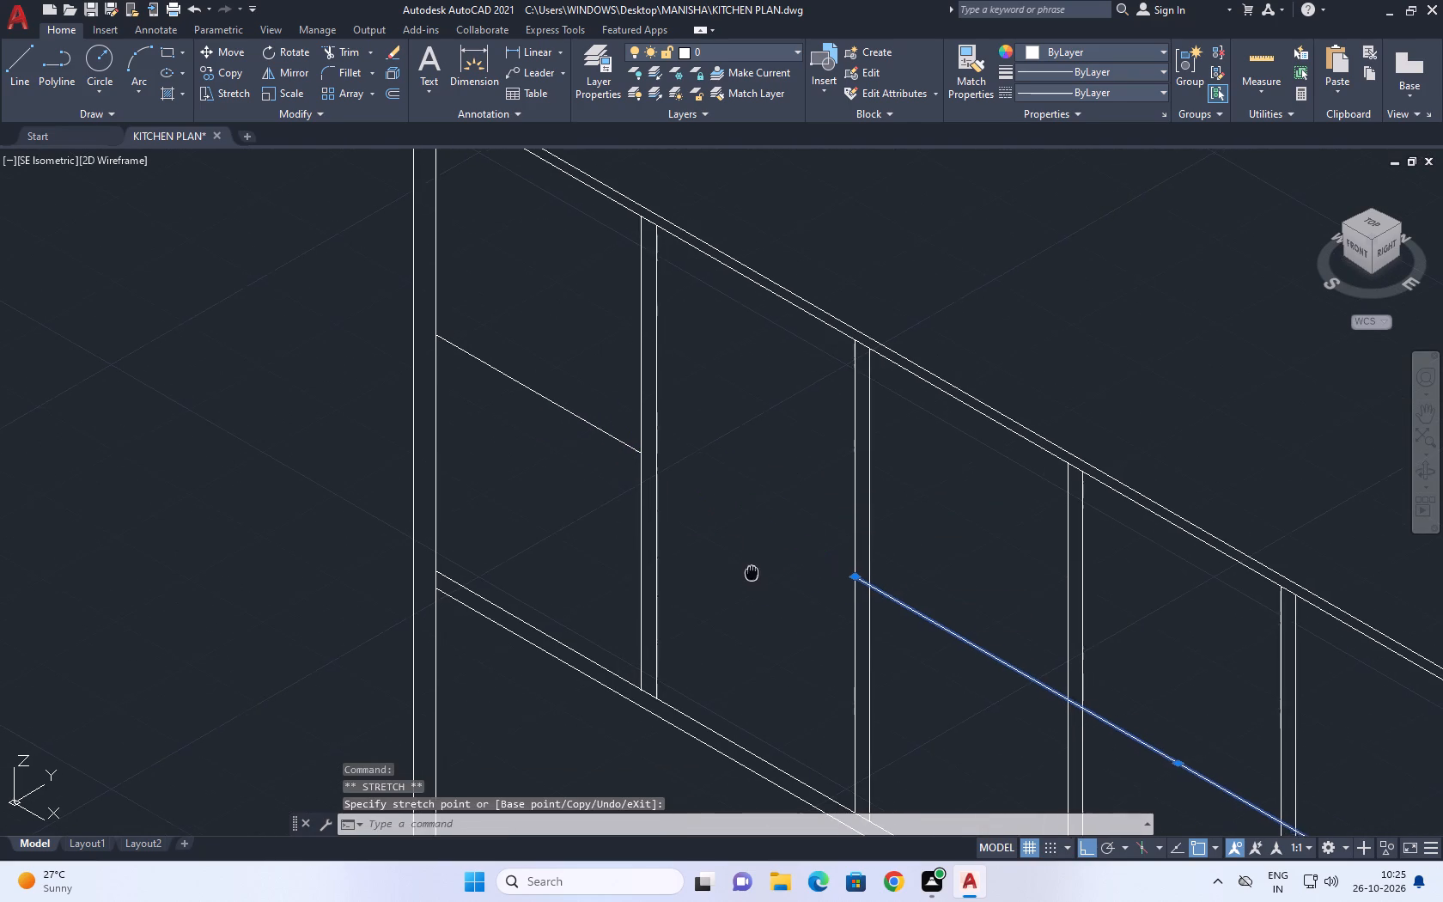
middle_click_drag(746, 566, 582, 442)
scroll(544, 415, "down", 1)
scroll(1033, 685, "up", 1)
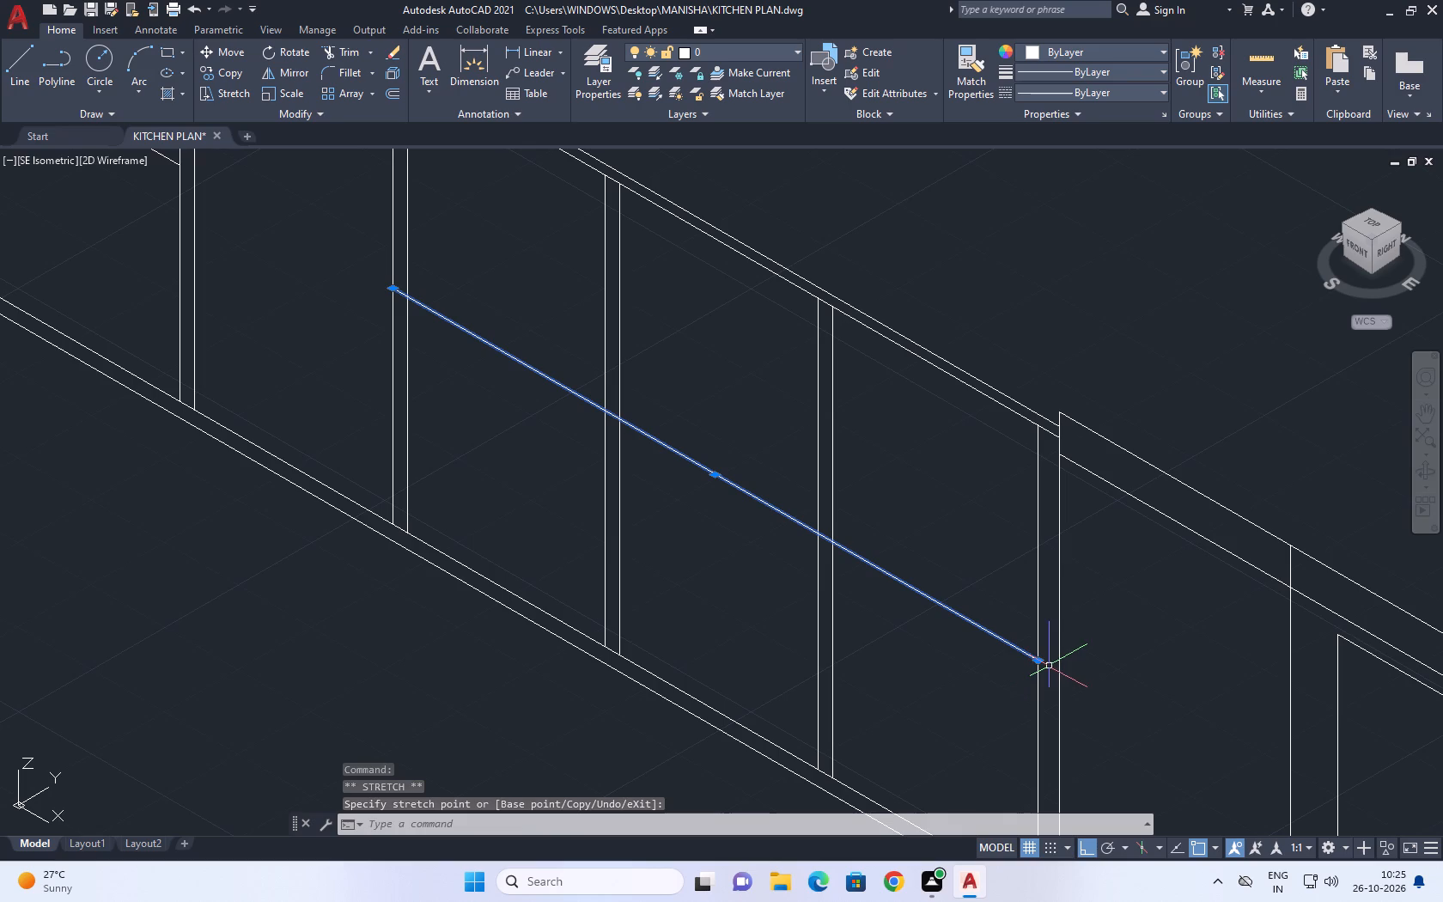
left_click(1042, 661)
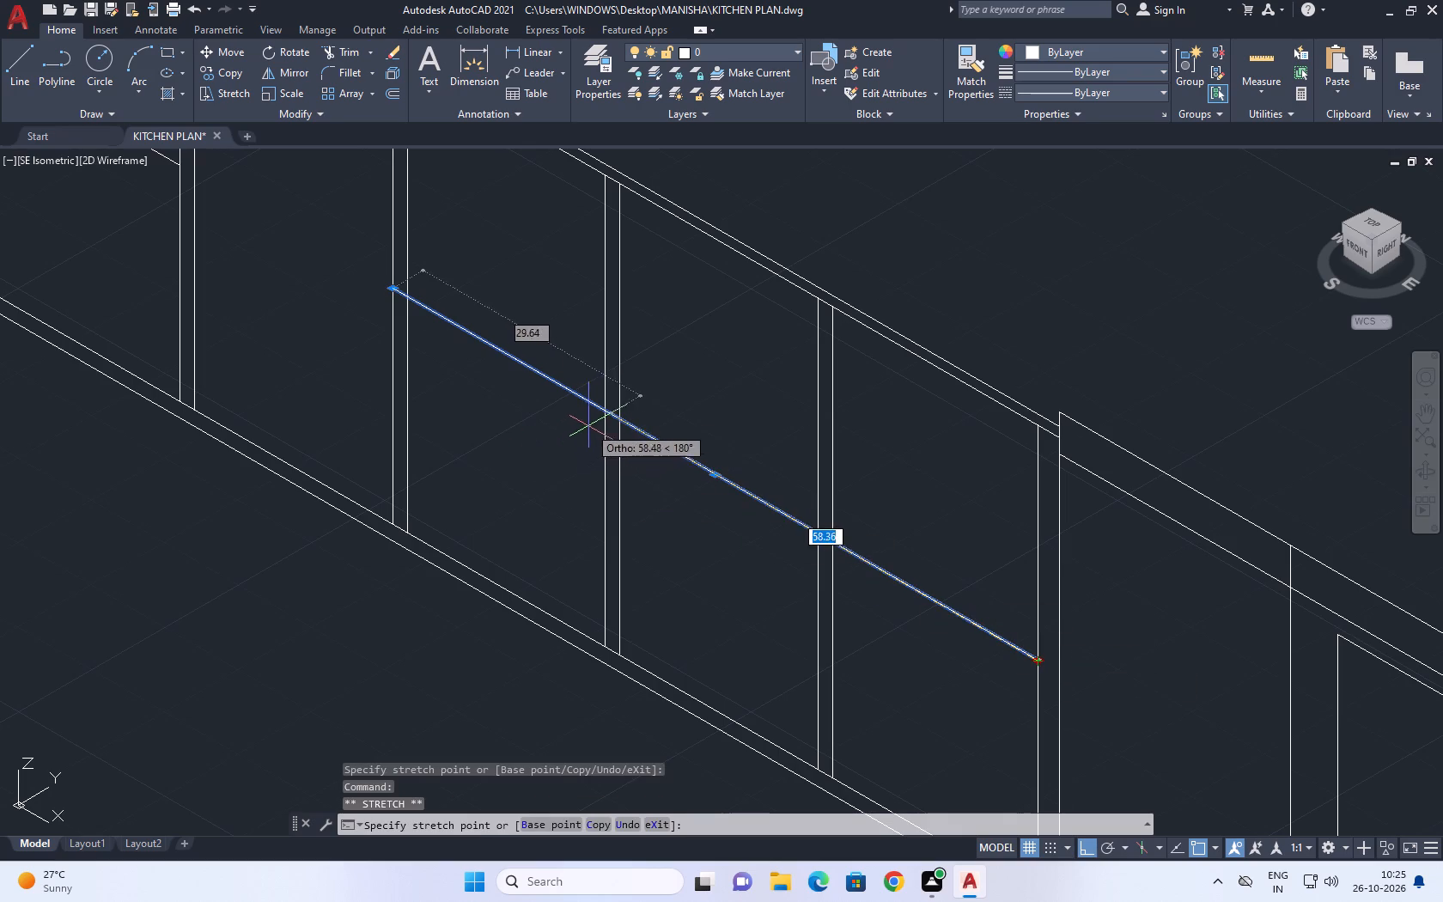
left_click(601, 408)
right_click(677, 410)
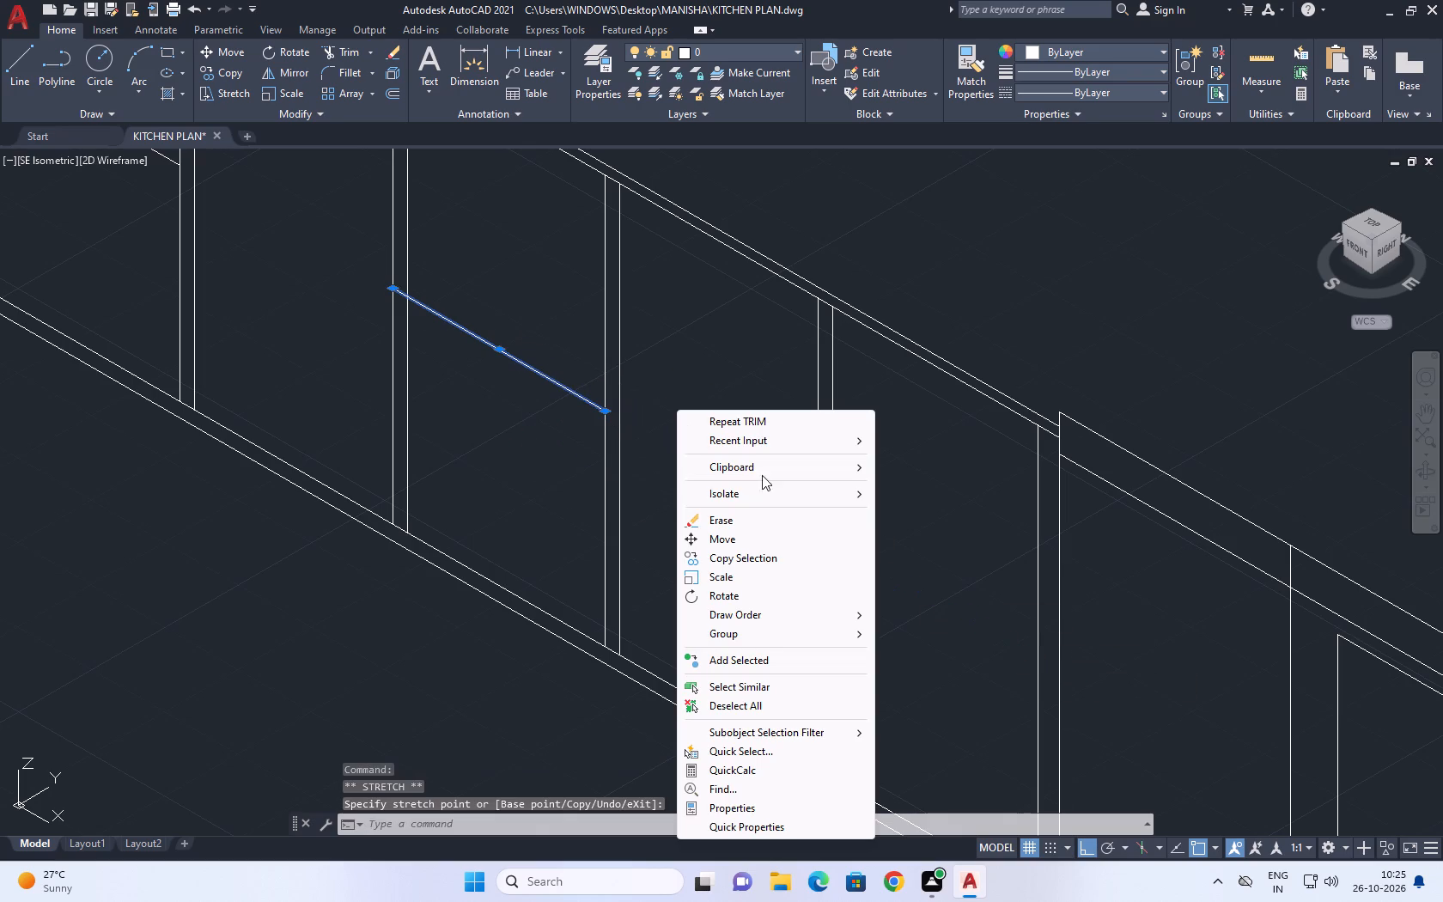
left_click(767, 711)
Stretch the third bay's mid-height line so its left end sits on the second divider's right line.
middle_click_drag(430, 334, 432, 337)
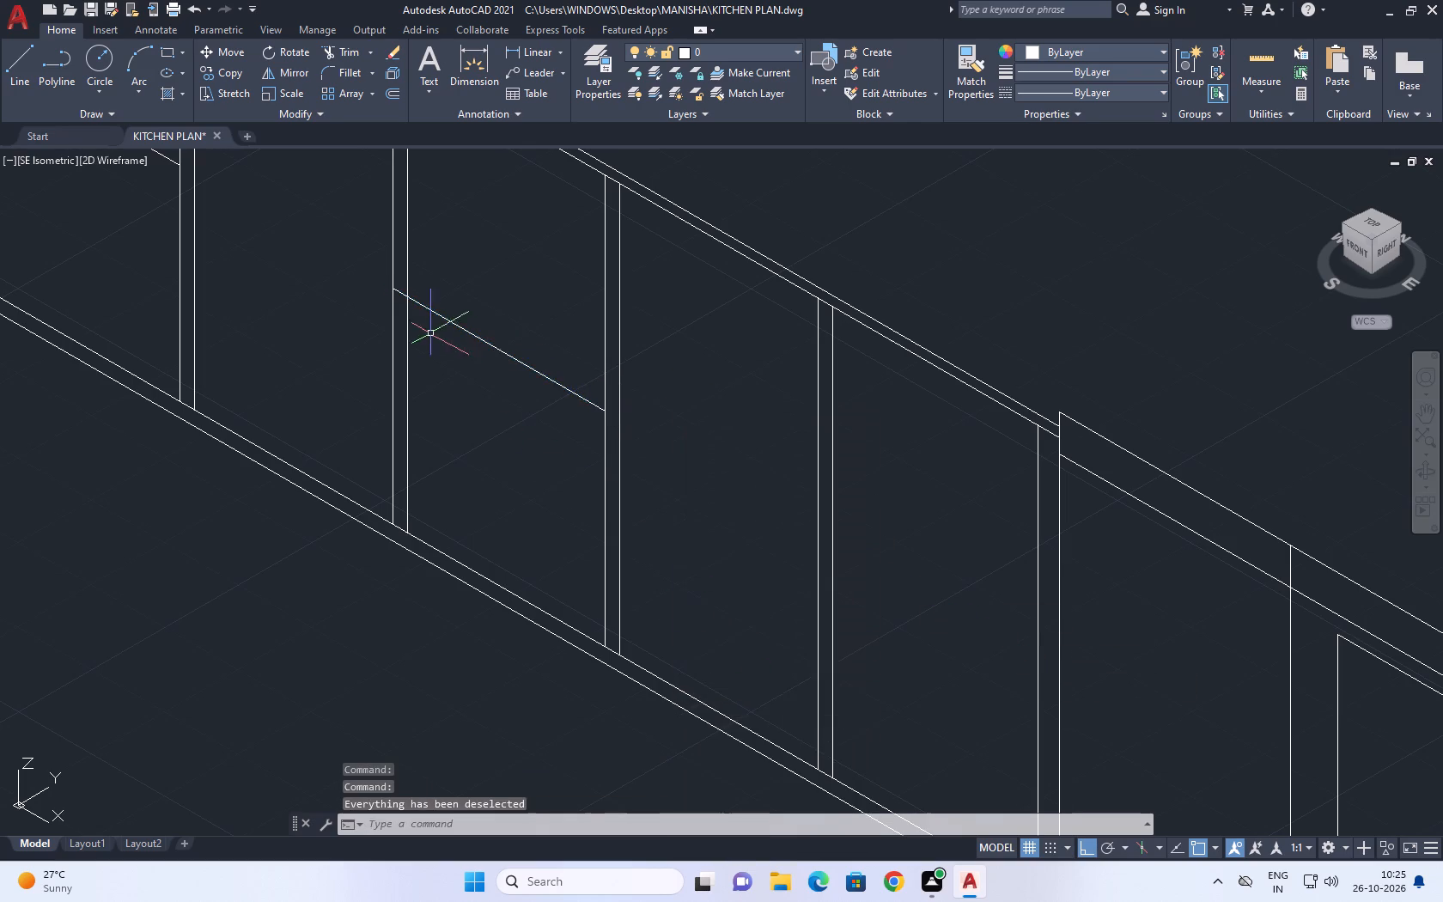
middle_click_drag(432, 337, 559, 441)
scroll(560, 400, "up", 2)
left_click_drag(566, 407, 522, 460)
left_click(503, 500)
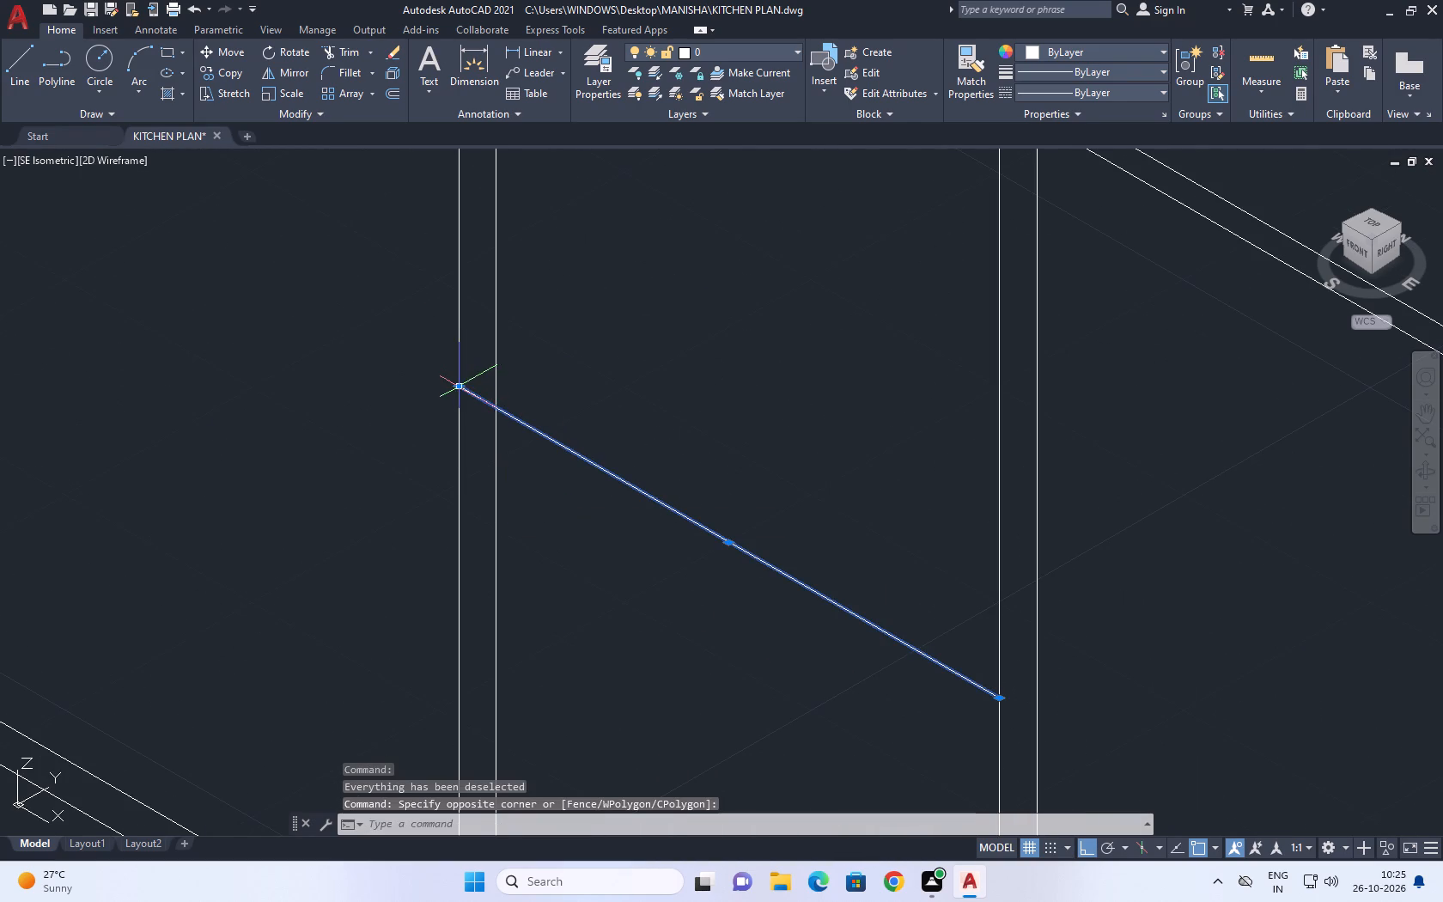
left_click(460, 387)
left_click(490, 409)
right_click(590, 347)
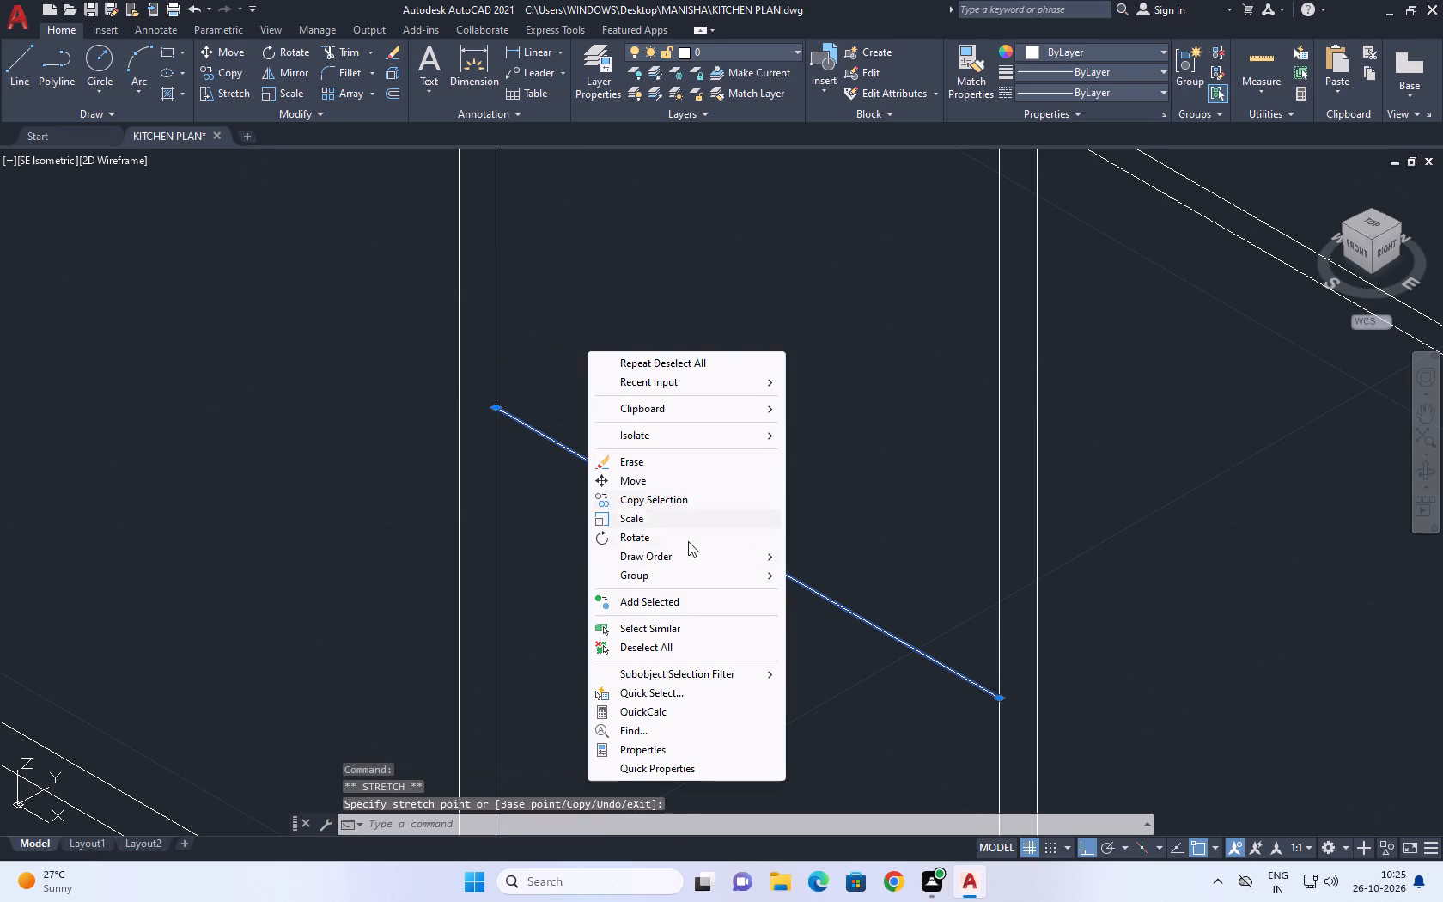
left_click(674, 643)
Draw a mid-height line about 27 units long across the second bay, from the first divider to the second divider.
scroll(714, 507, "down", 1)
middle_click_drag(792, 483, 774, 510)
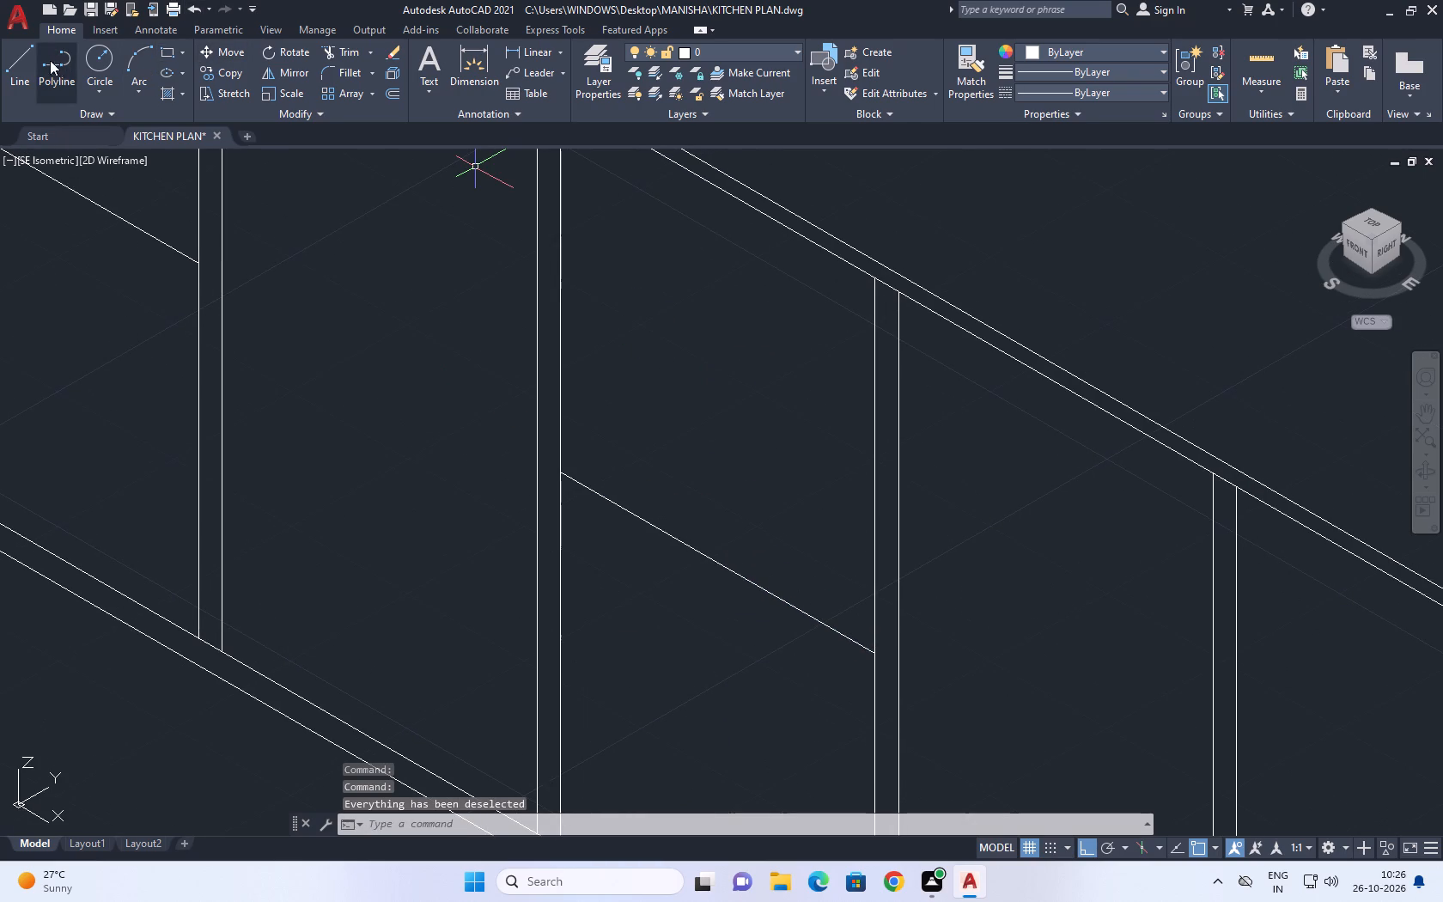
left_click(14, 51)
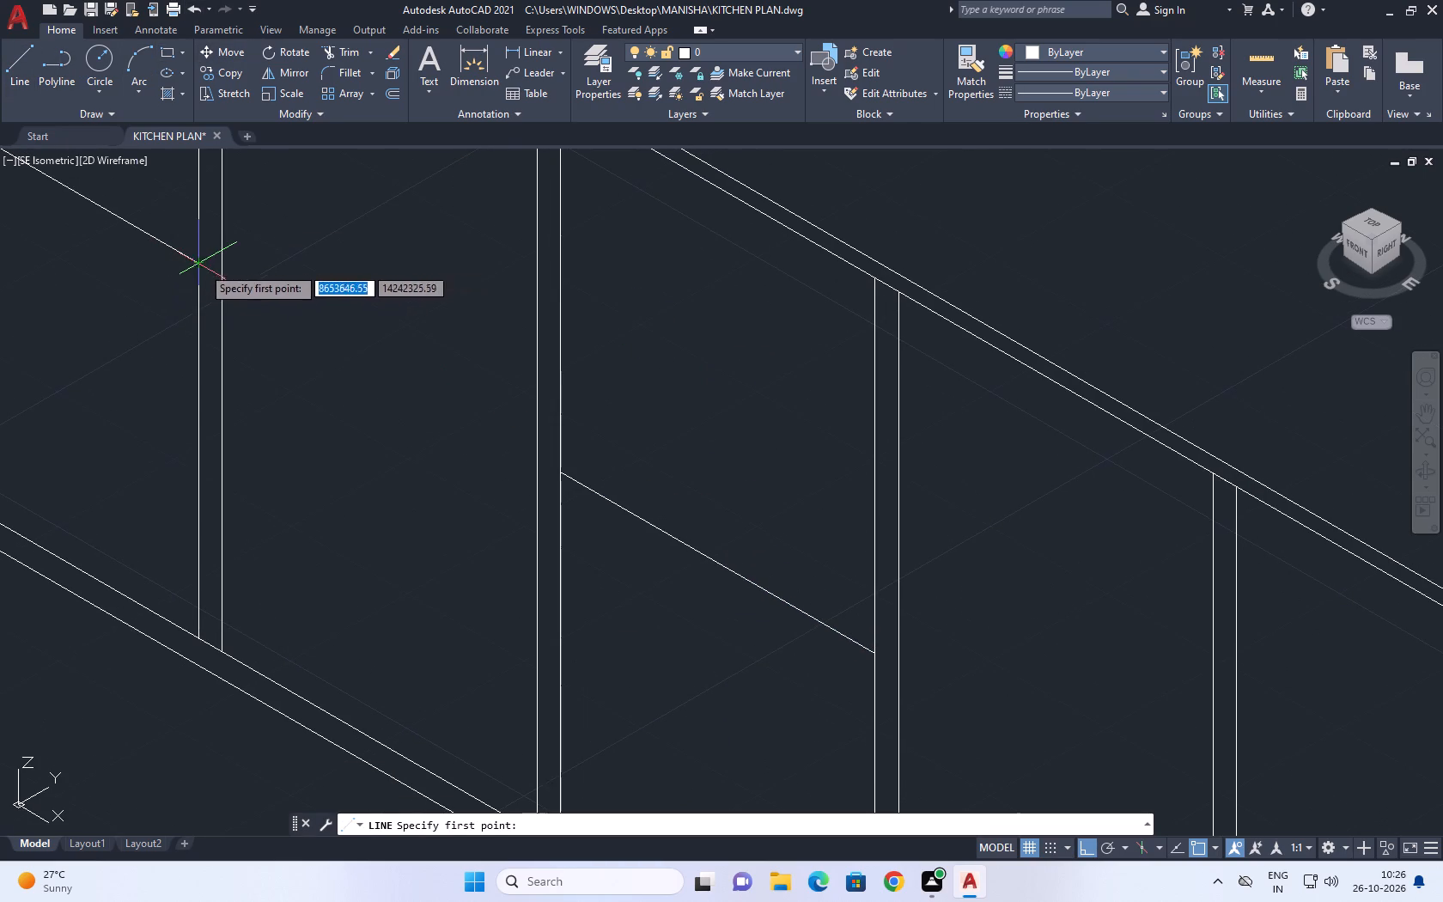
left_click(216, 274)
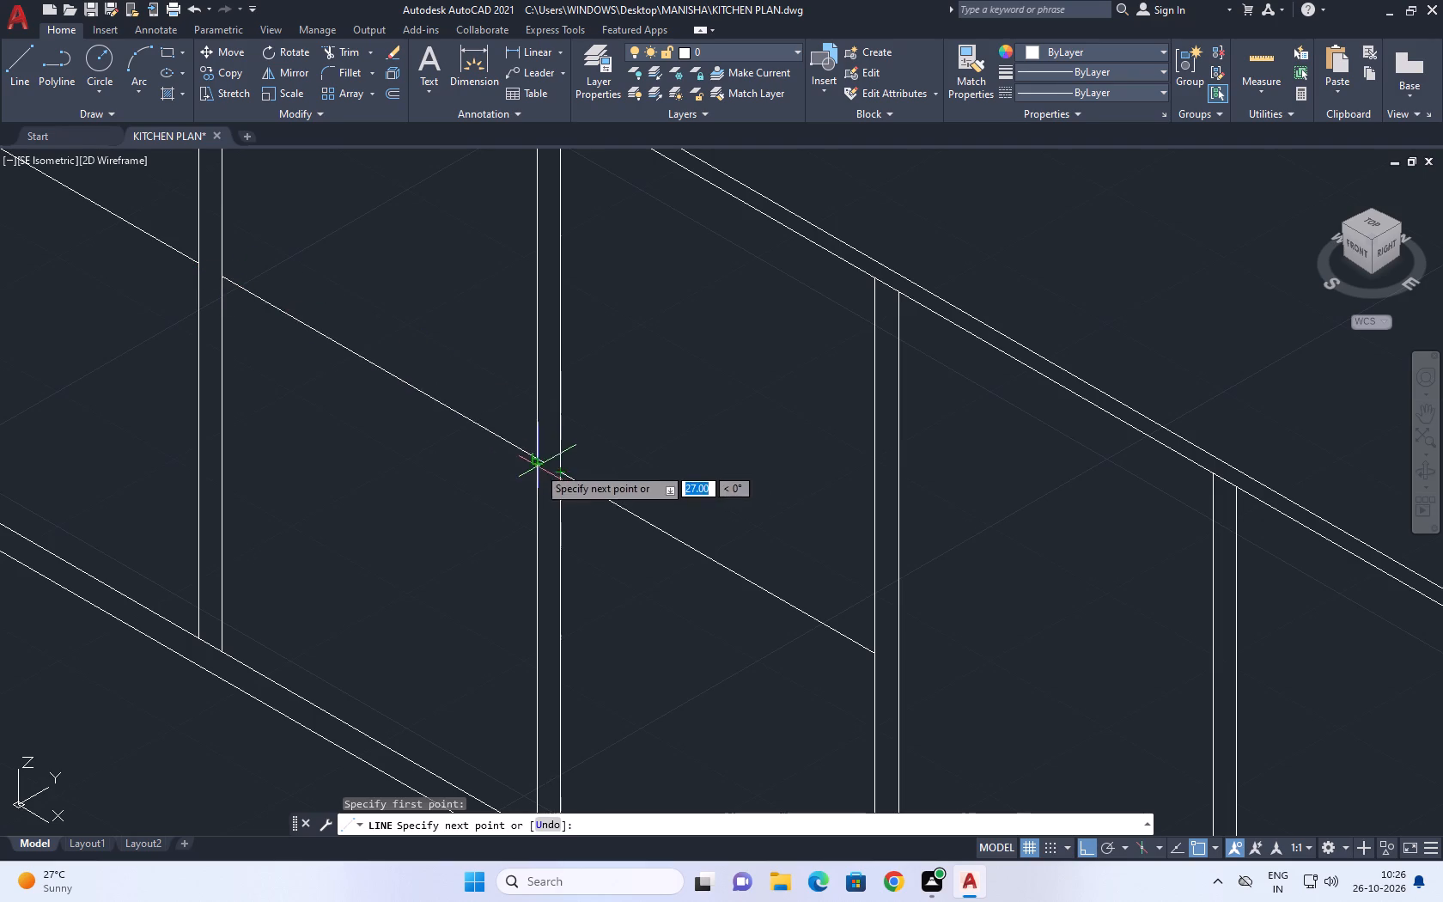
left_click(534, 464)
right_click(528, 350)
left_click(560, 369)
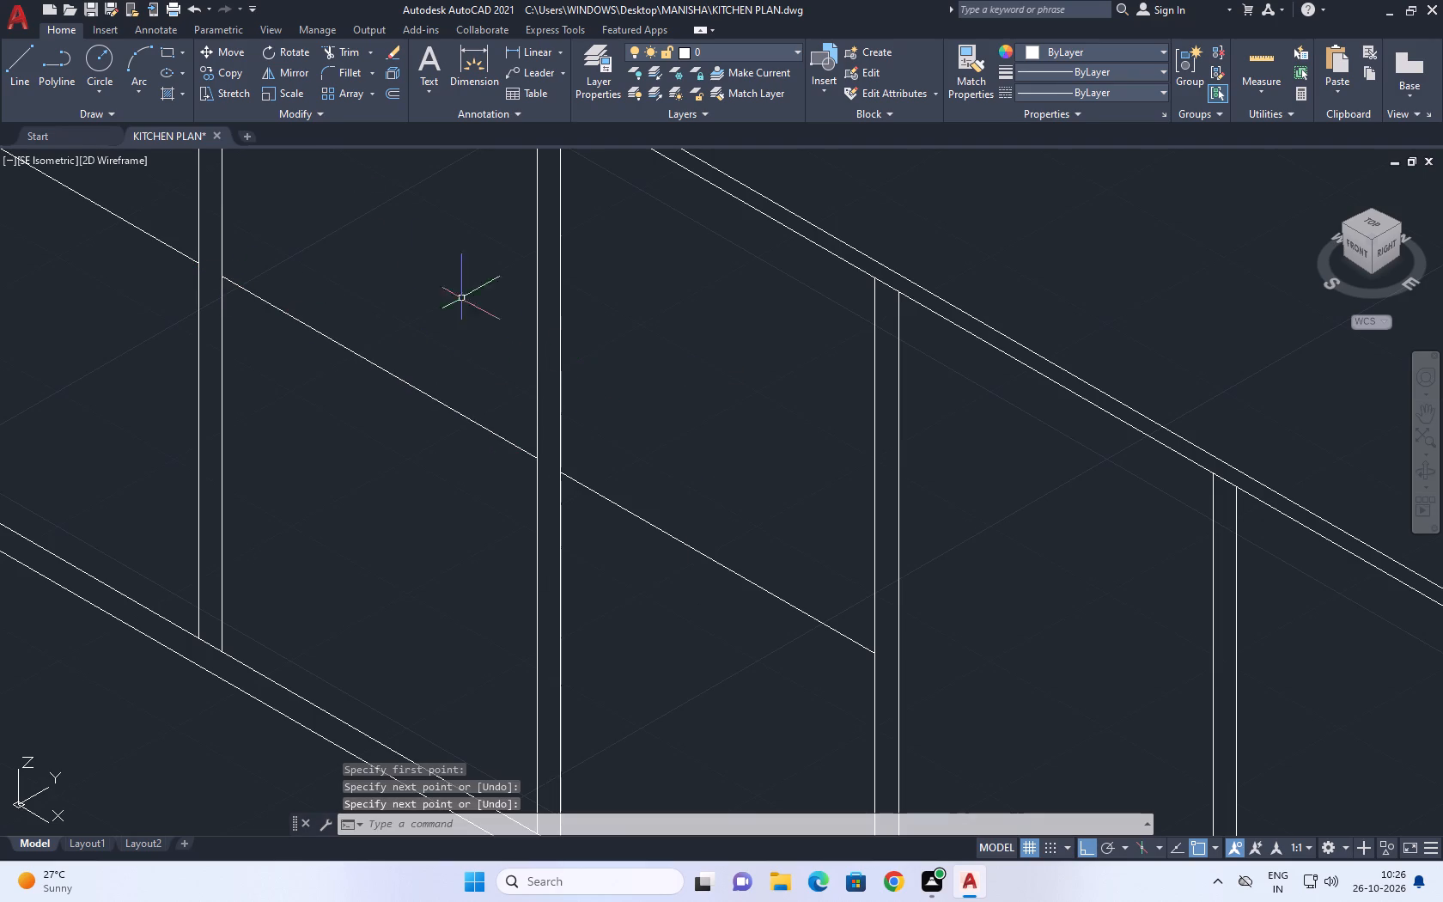
Draw a mid-height line across the fourth bay, from the third divider's right line to the fourth divider's left line.
left_click(15, 58)
scroll(691, 497, "down", 2)
middle_click_drag(910, 656, 900, 647)
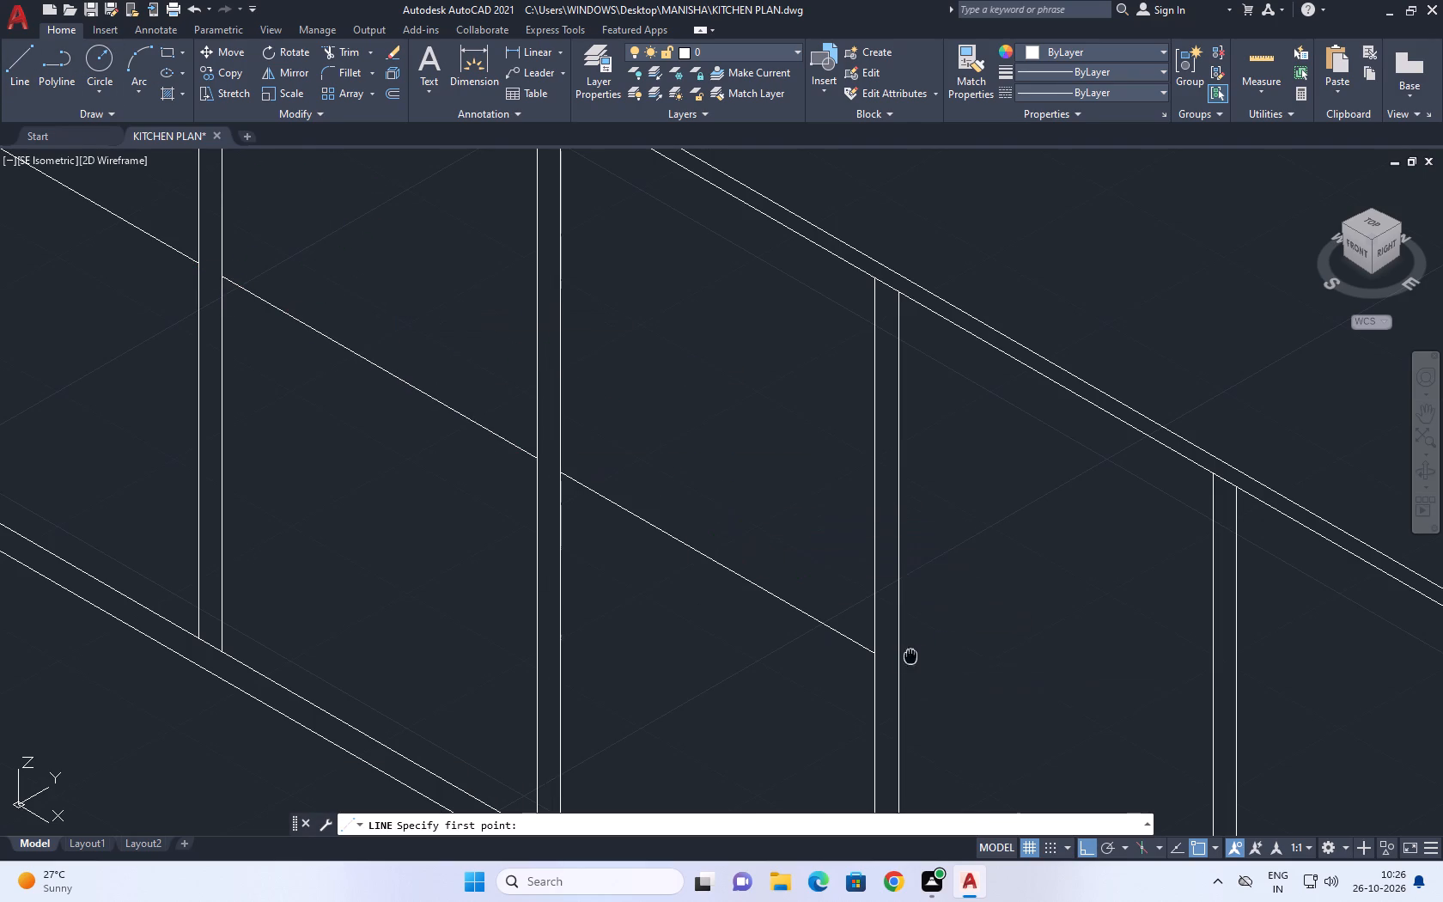
middle_click_drag(900, 647, 634, 441)
scroll(630, 437, "up", 1)
left_click(613, 461)
scroll(691, 489, "down", 2)
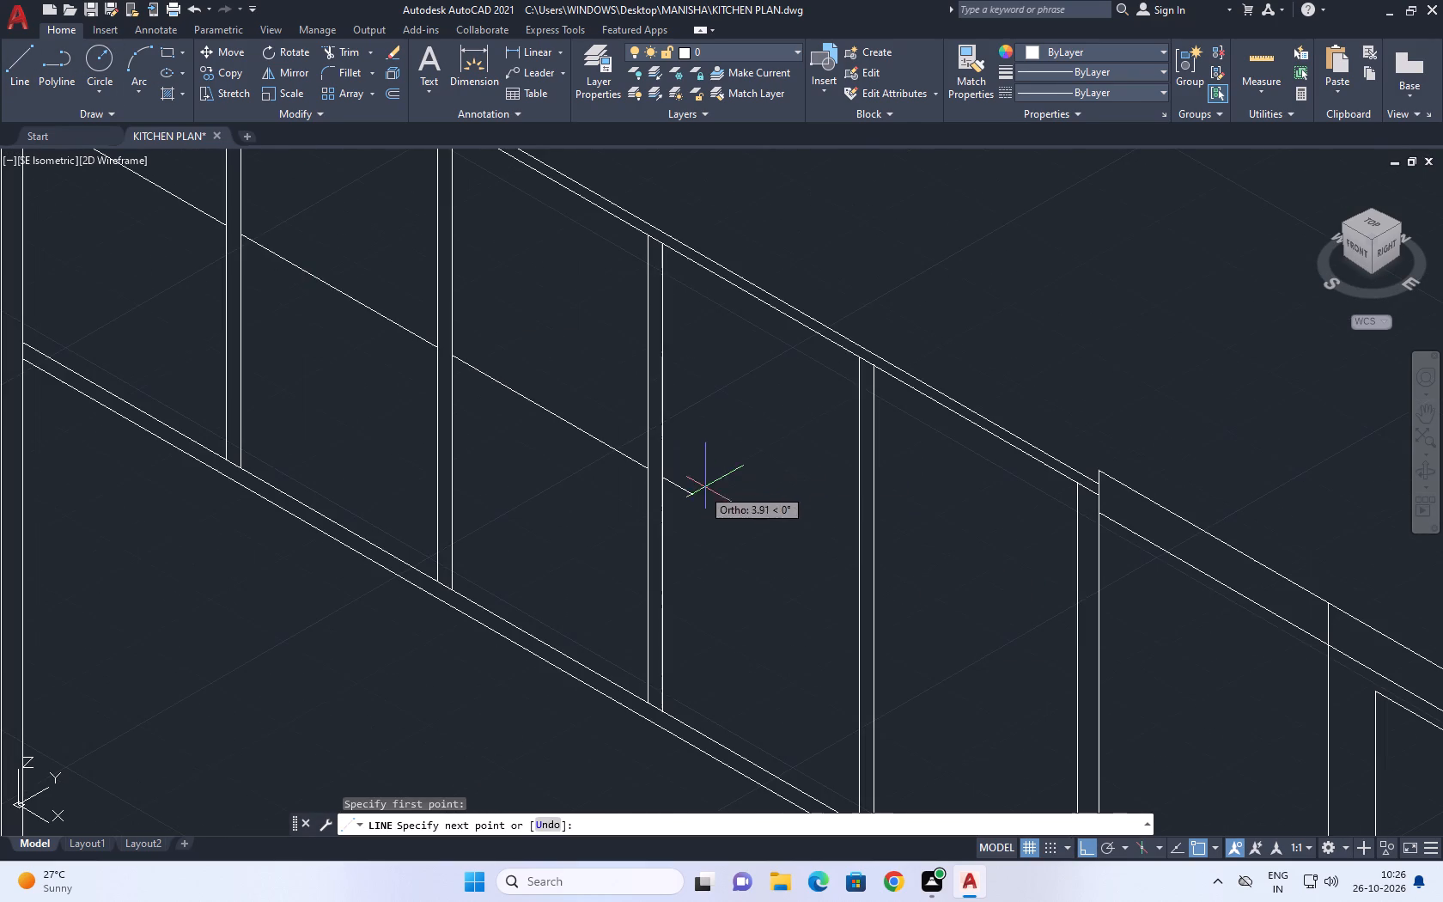
left_click(854, 595)
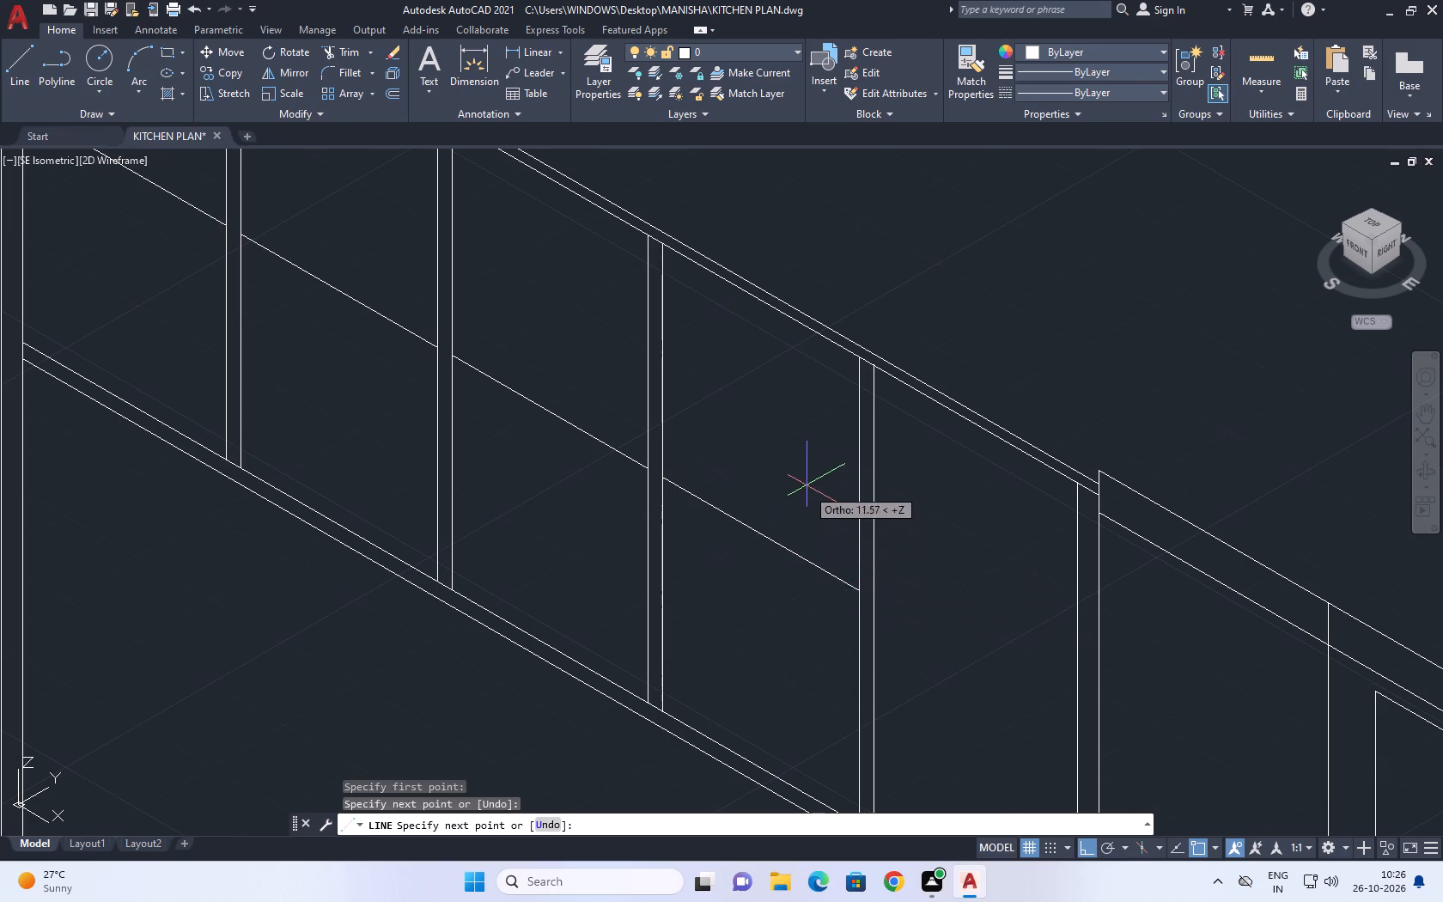
right_click(807, 479)
left_click(864, 520)
Draw a mid-height line about 28 units long across the last bay, from the fourth divider to the panel's right inner vertical line.
left_click_drag(15, 58, 43, 80)
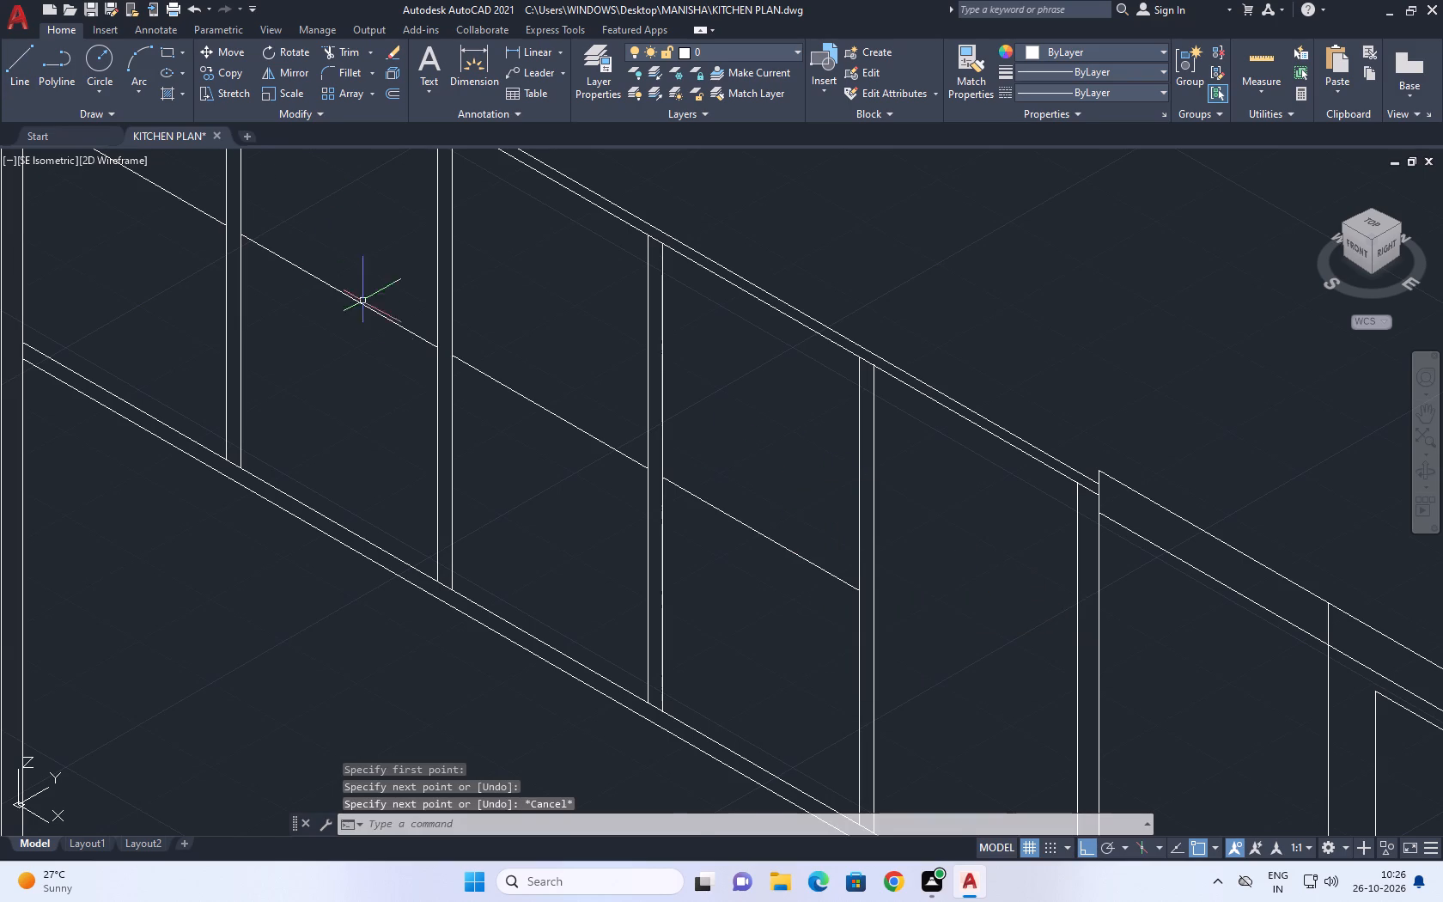
scroll(386, 334, "down", 3)
scroll(500, 430, "up", 2)
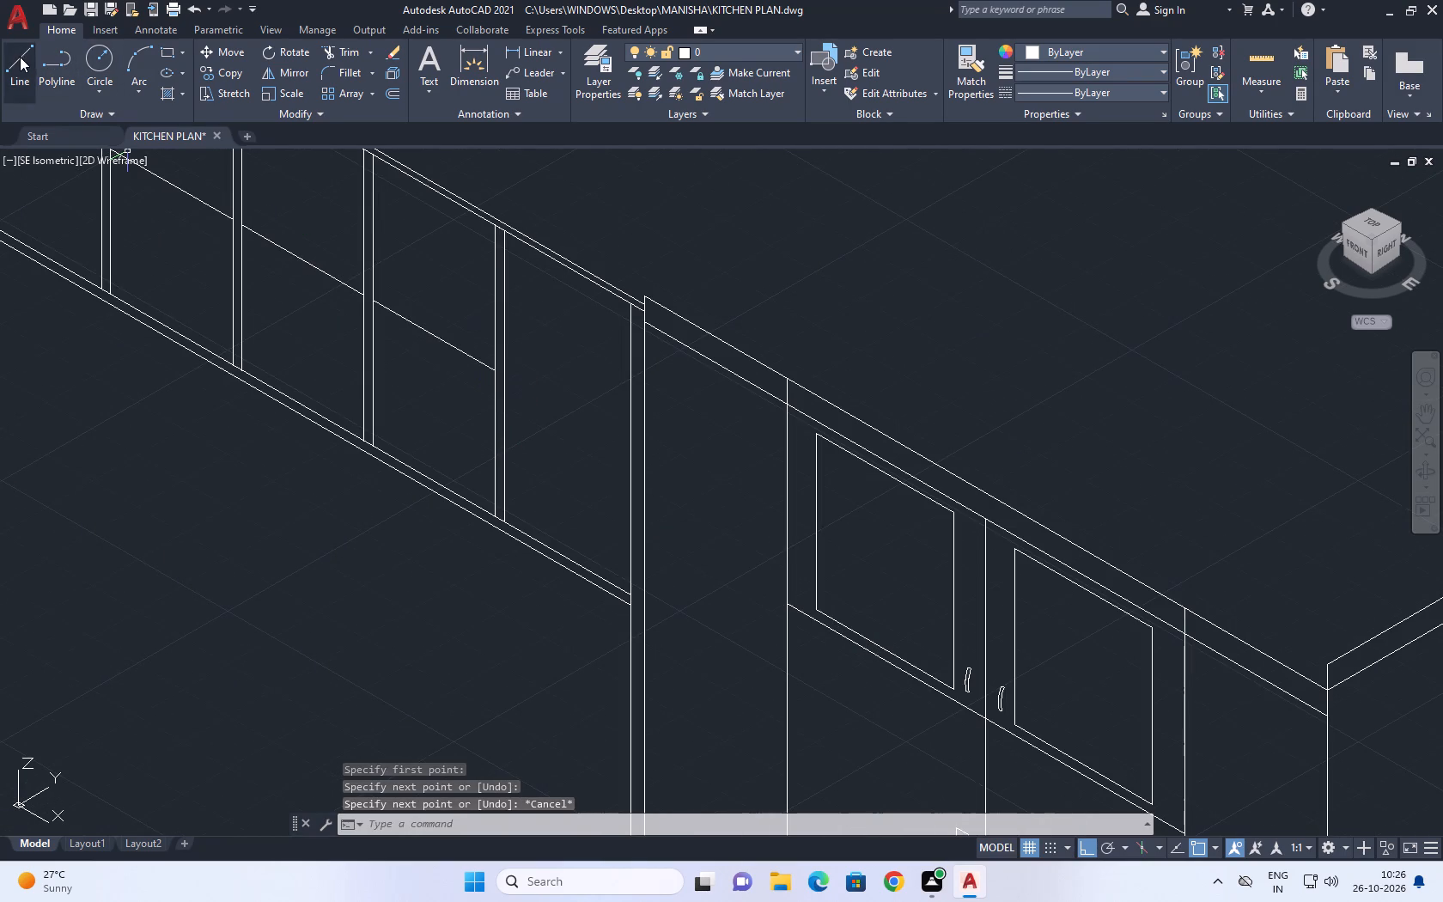
left_click(19, 57)
scroll(518, 376, "up", 2)
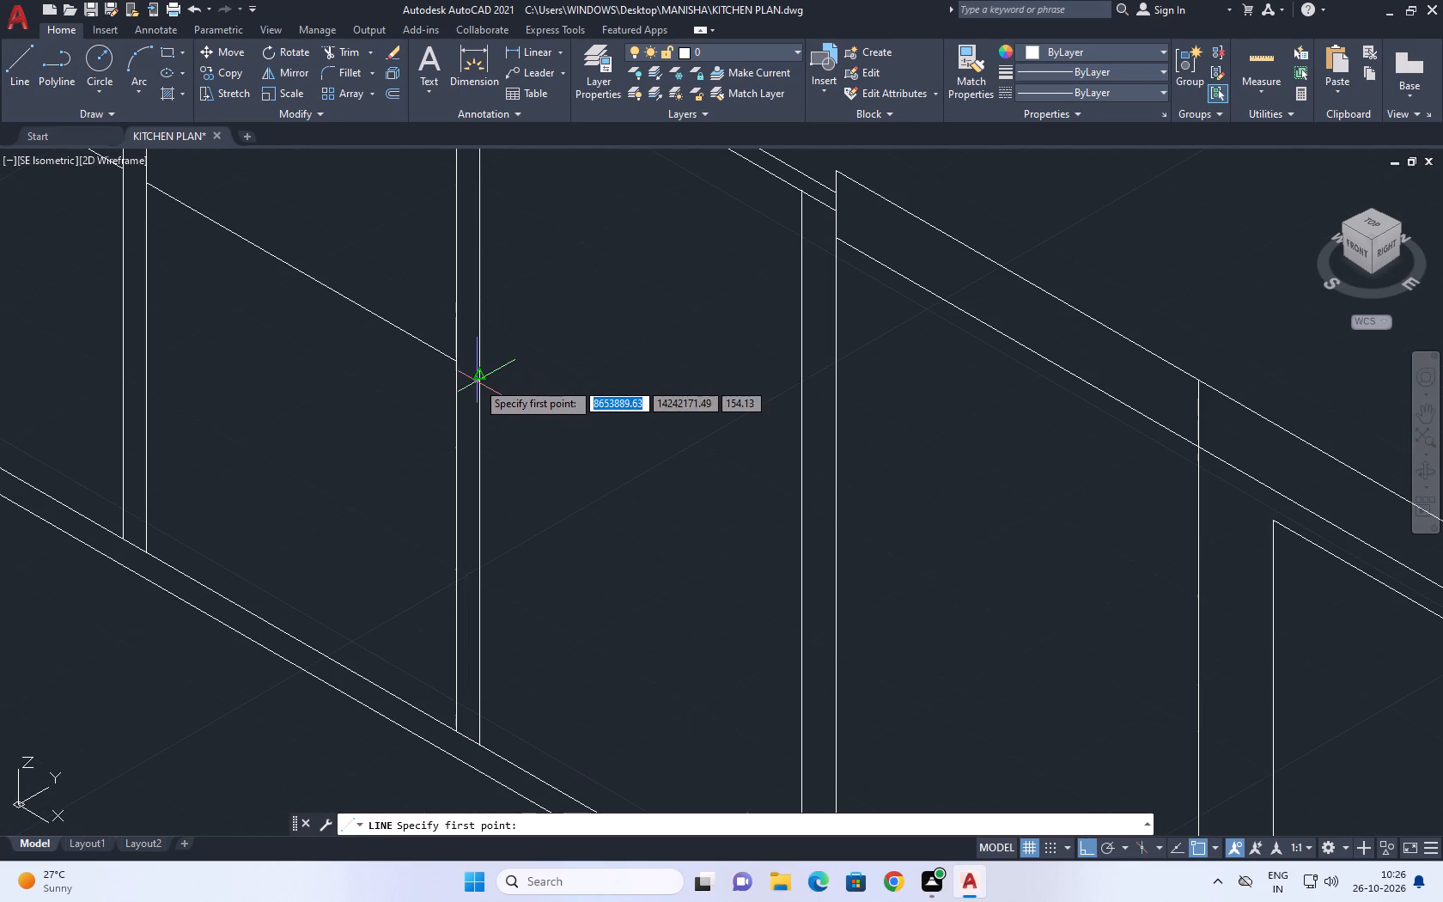
left_click_drag(478, 379, 490, 386)
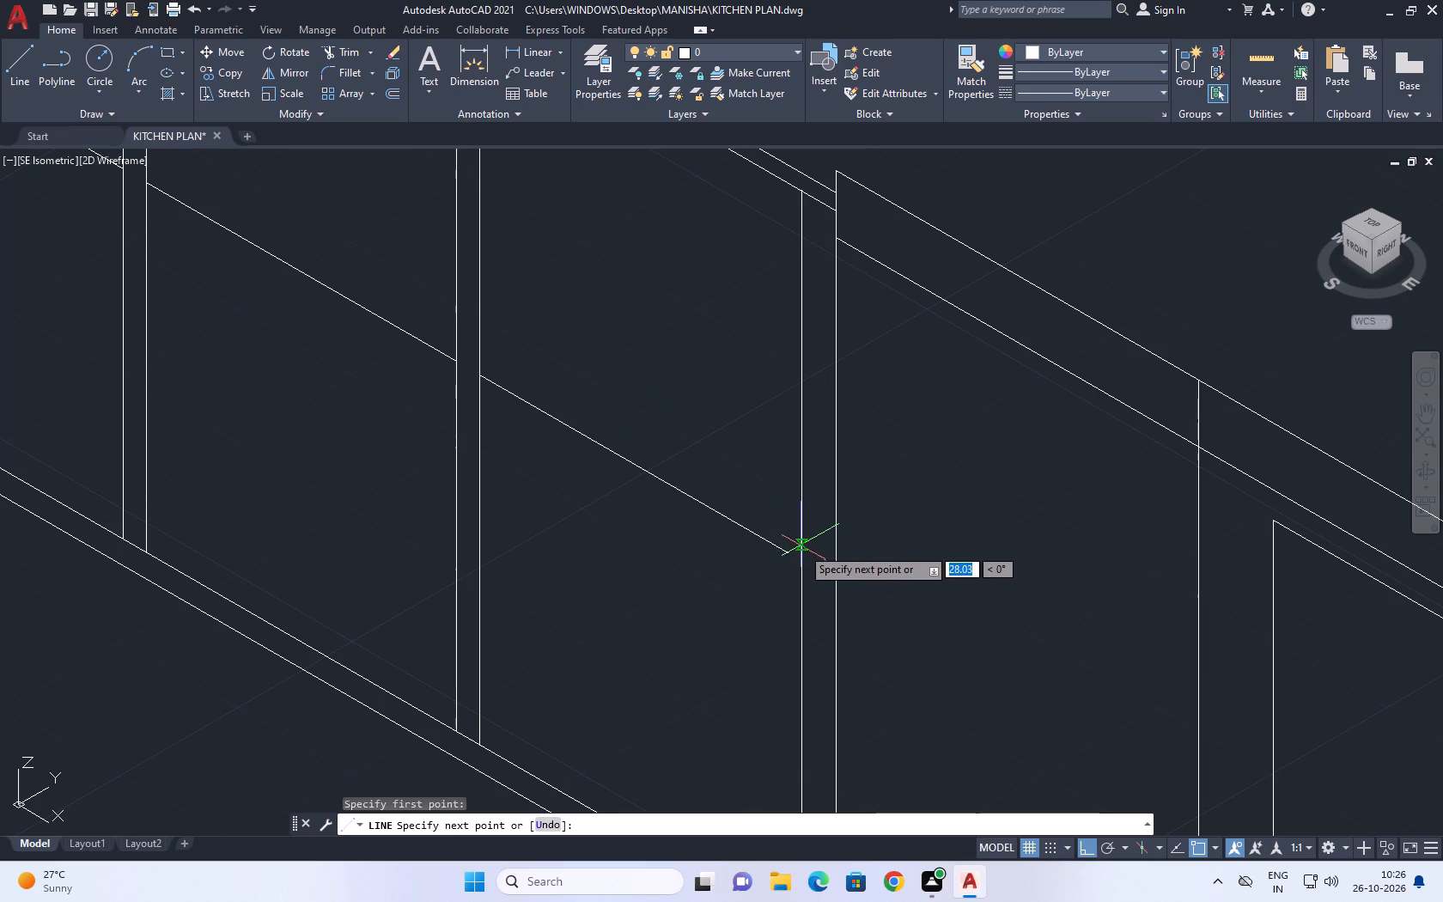
left_click(803, 564)
right_click(762, 409)
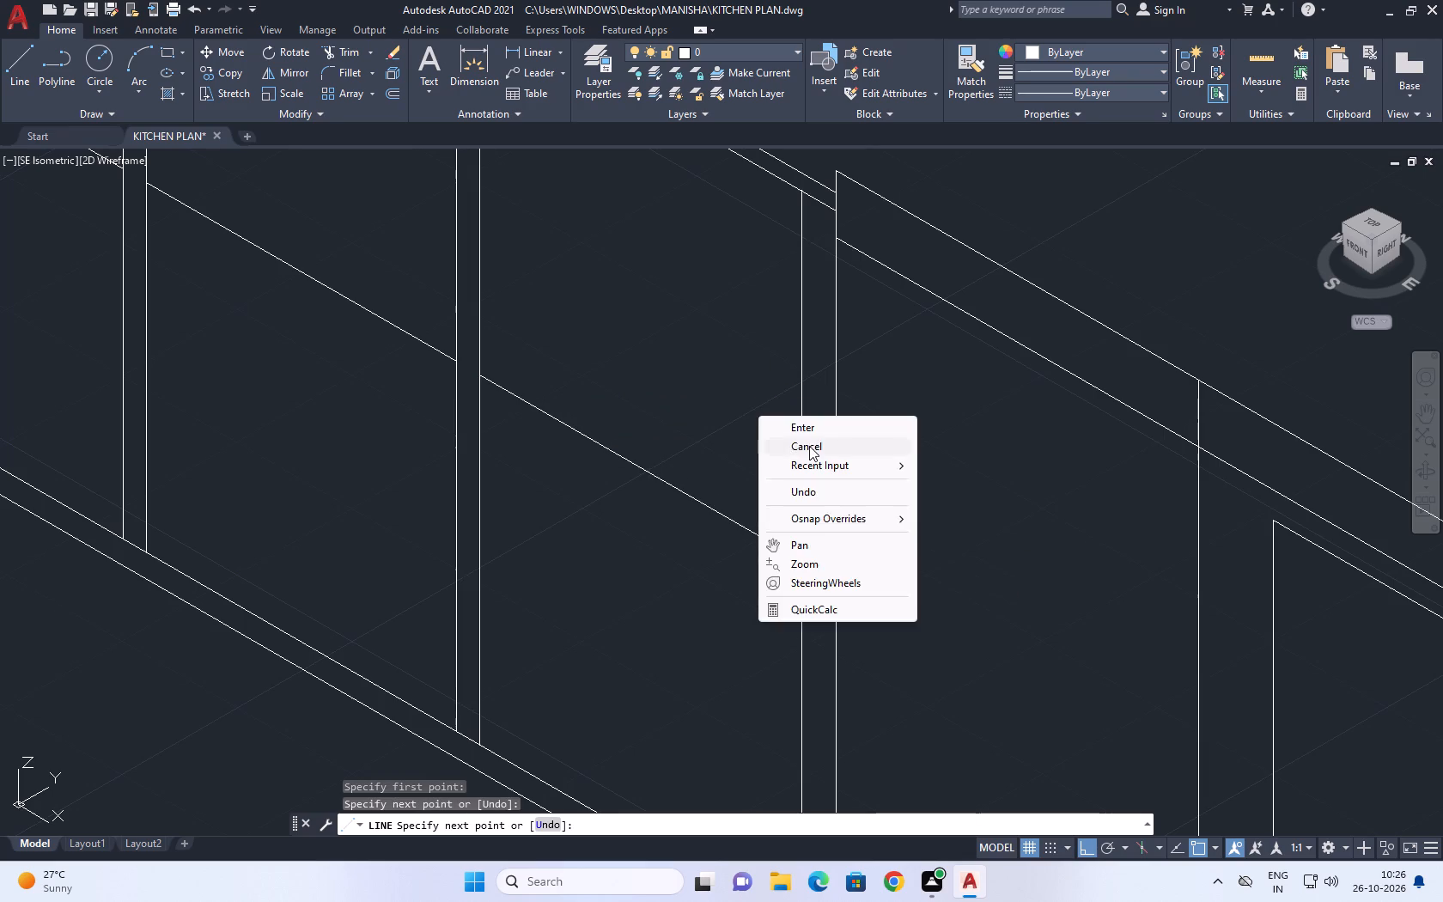
left_click(810, 446)
Copy the first bay's mid-height line 0.5 units upward from its end at the first divider.
scroll(719, 436, "down", 2)
middle_click_drag(641, 411, 750, 548)
scroll(754, 548, "down", 1)
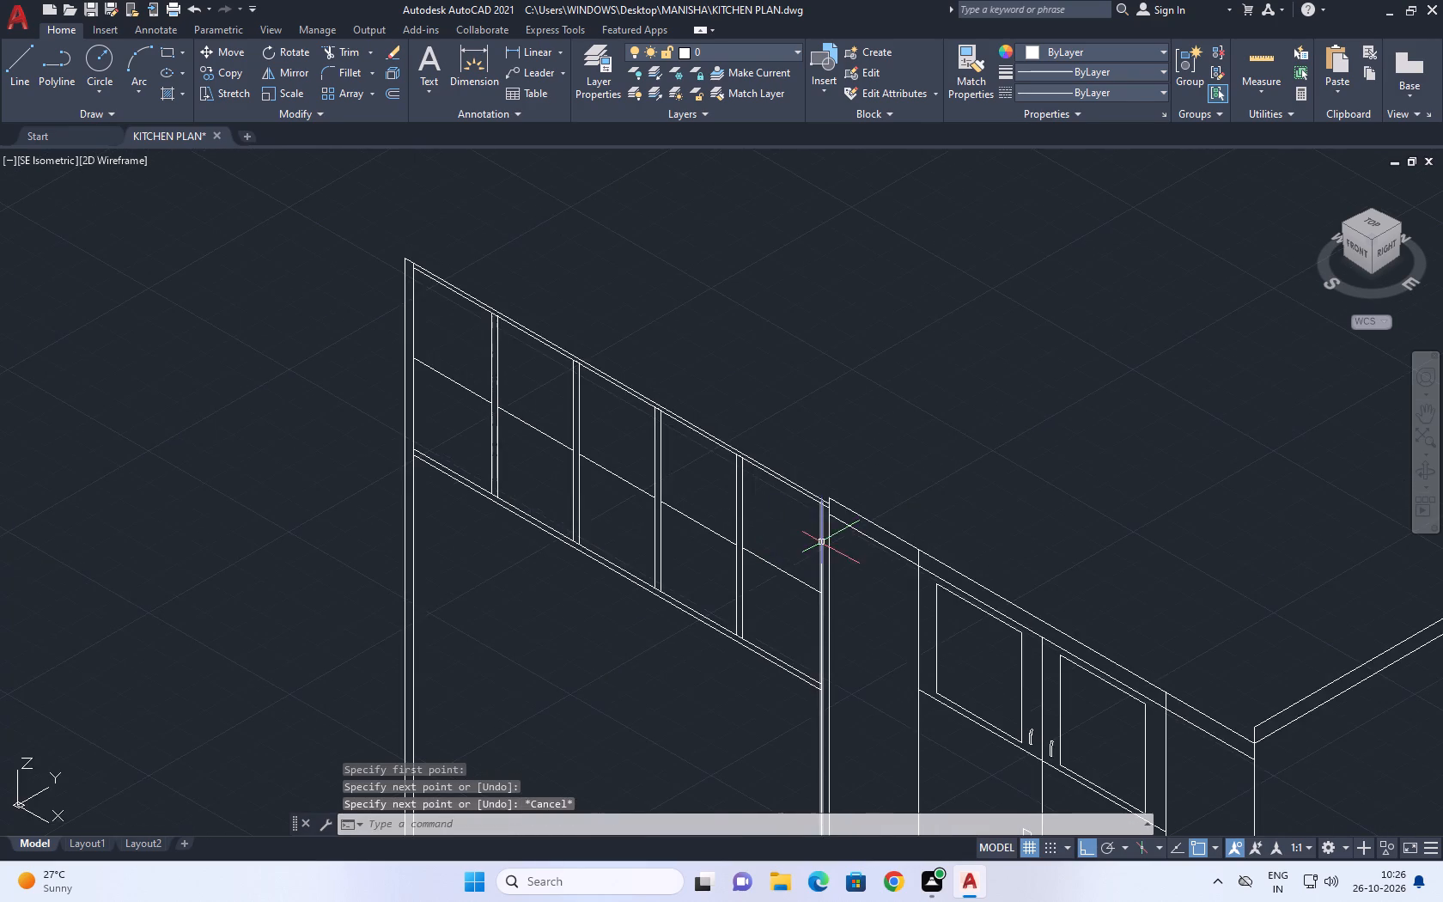
scroll(527, 481, "up", 1)
middle_click_drag(685, 508, 730, 600)
scroll(550, 378, "up", 1)
scroll(411, 442, "up", 3)
left_click_drag(410, 387, 401, 397)
left_click(371, 471)
type("CO")
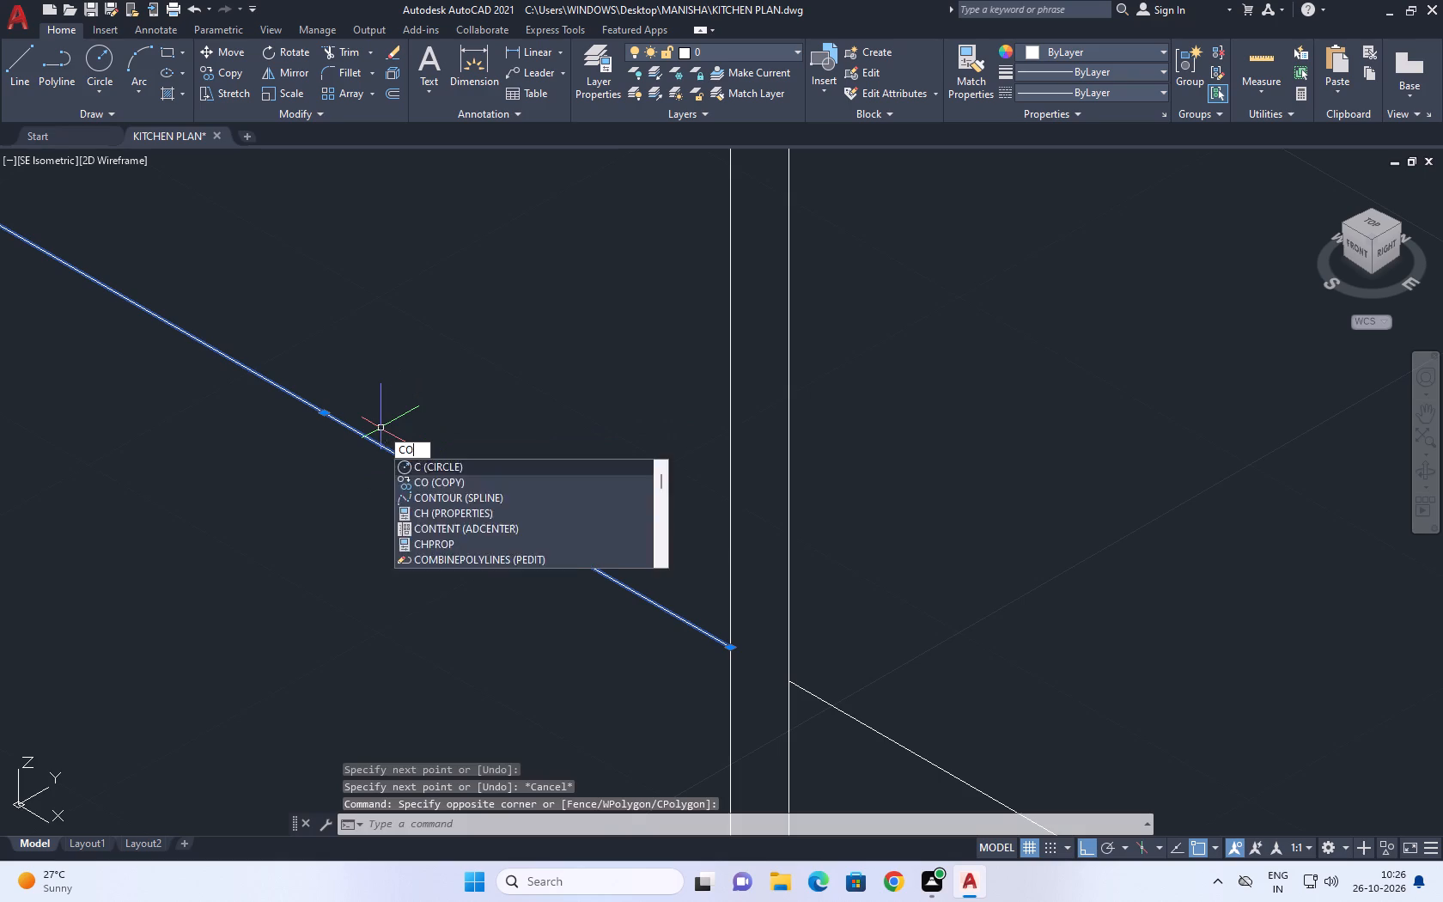
key("space")
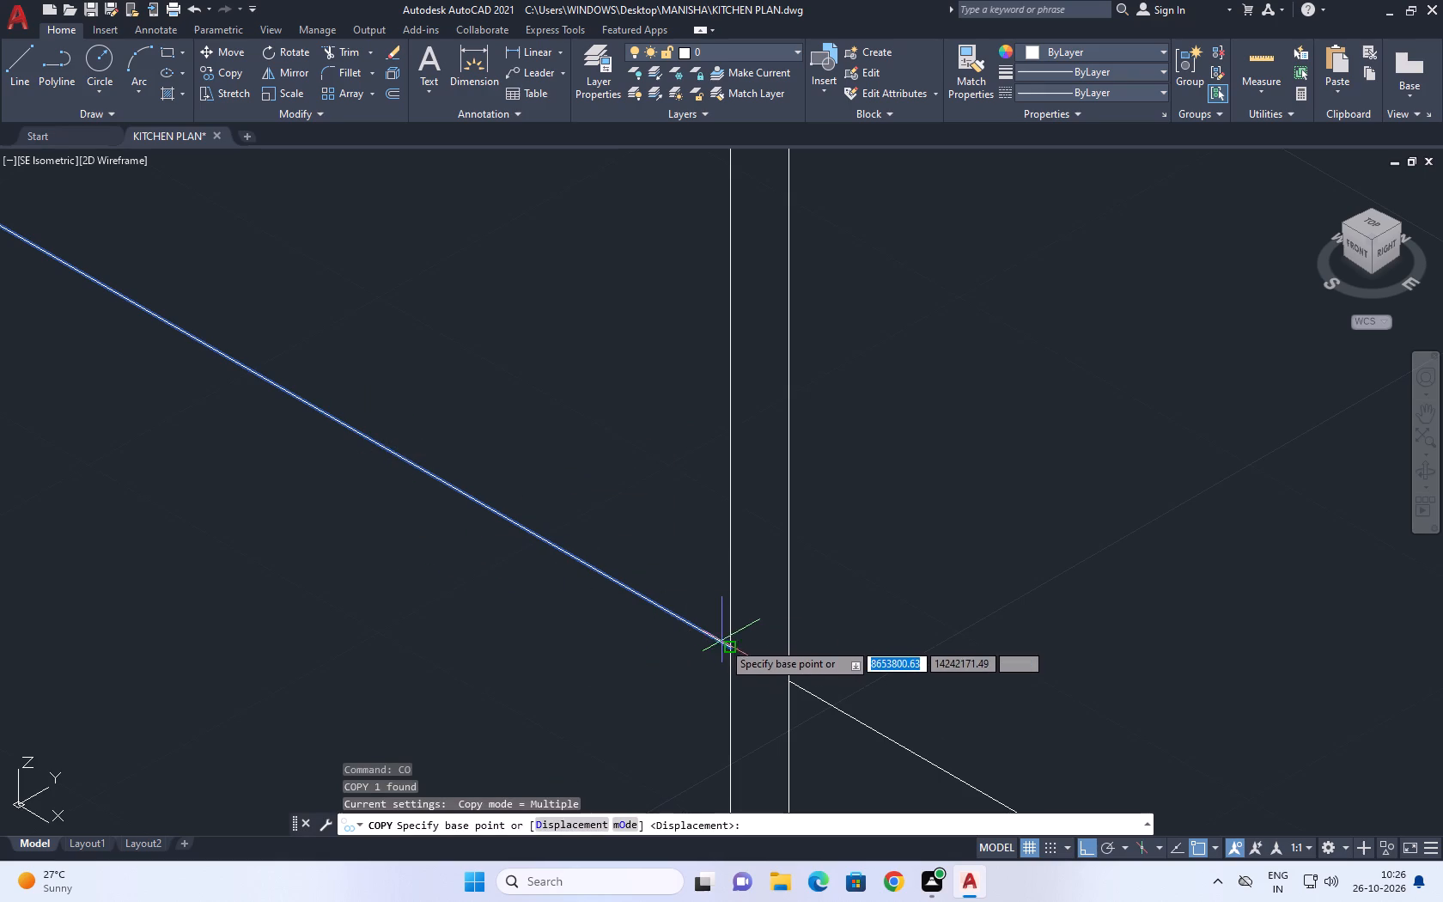
left_click(725, 646)
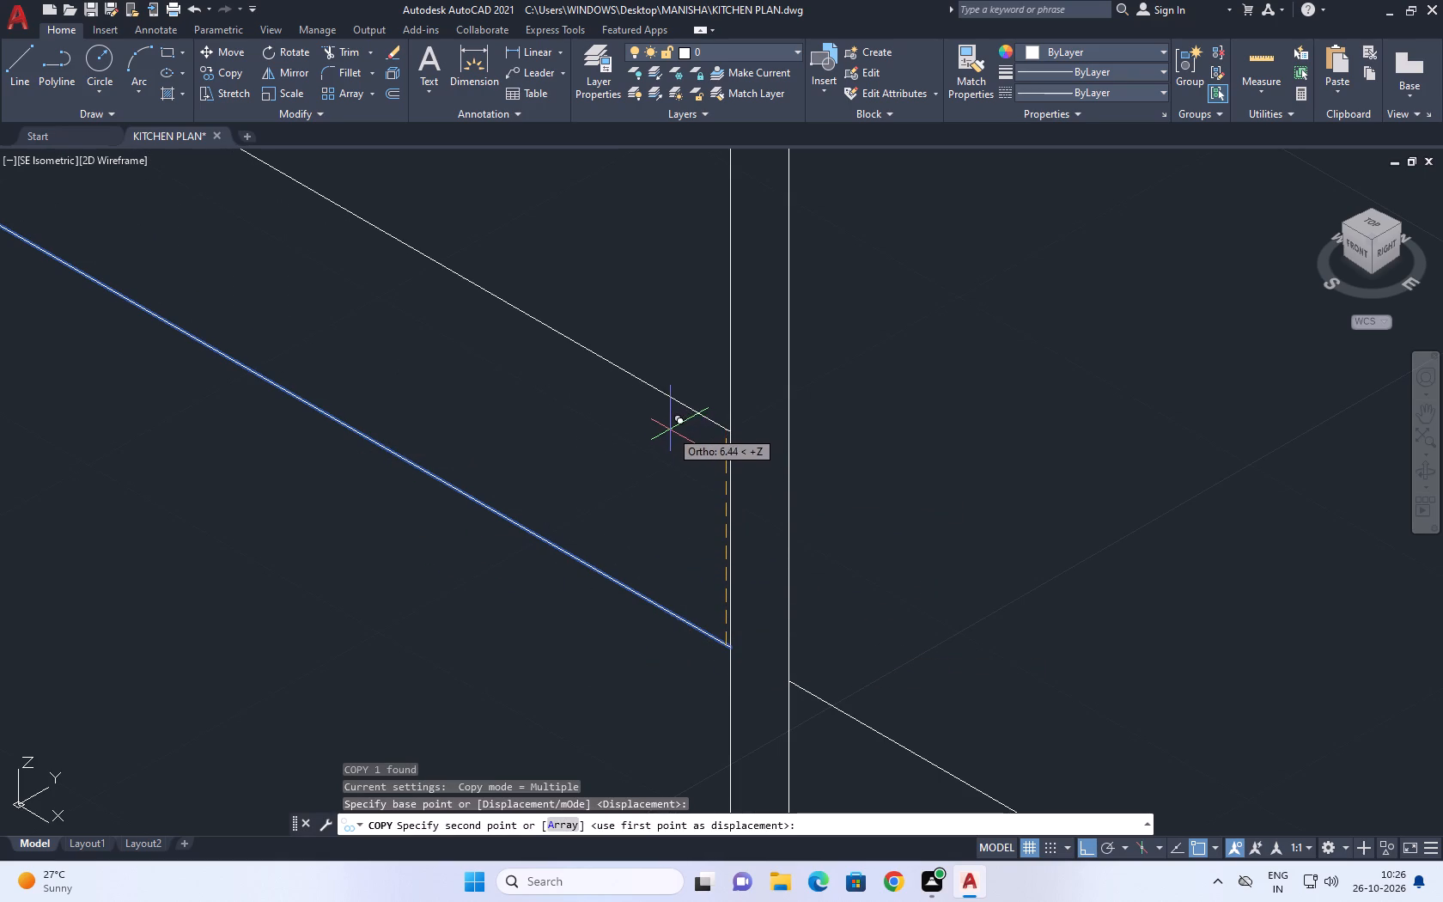
type("0.5")
key("Return")
Place a second copy of the first bay's mid-height line 0.5 units below the original.
scroll(760, 524, "down", 2)
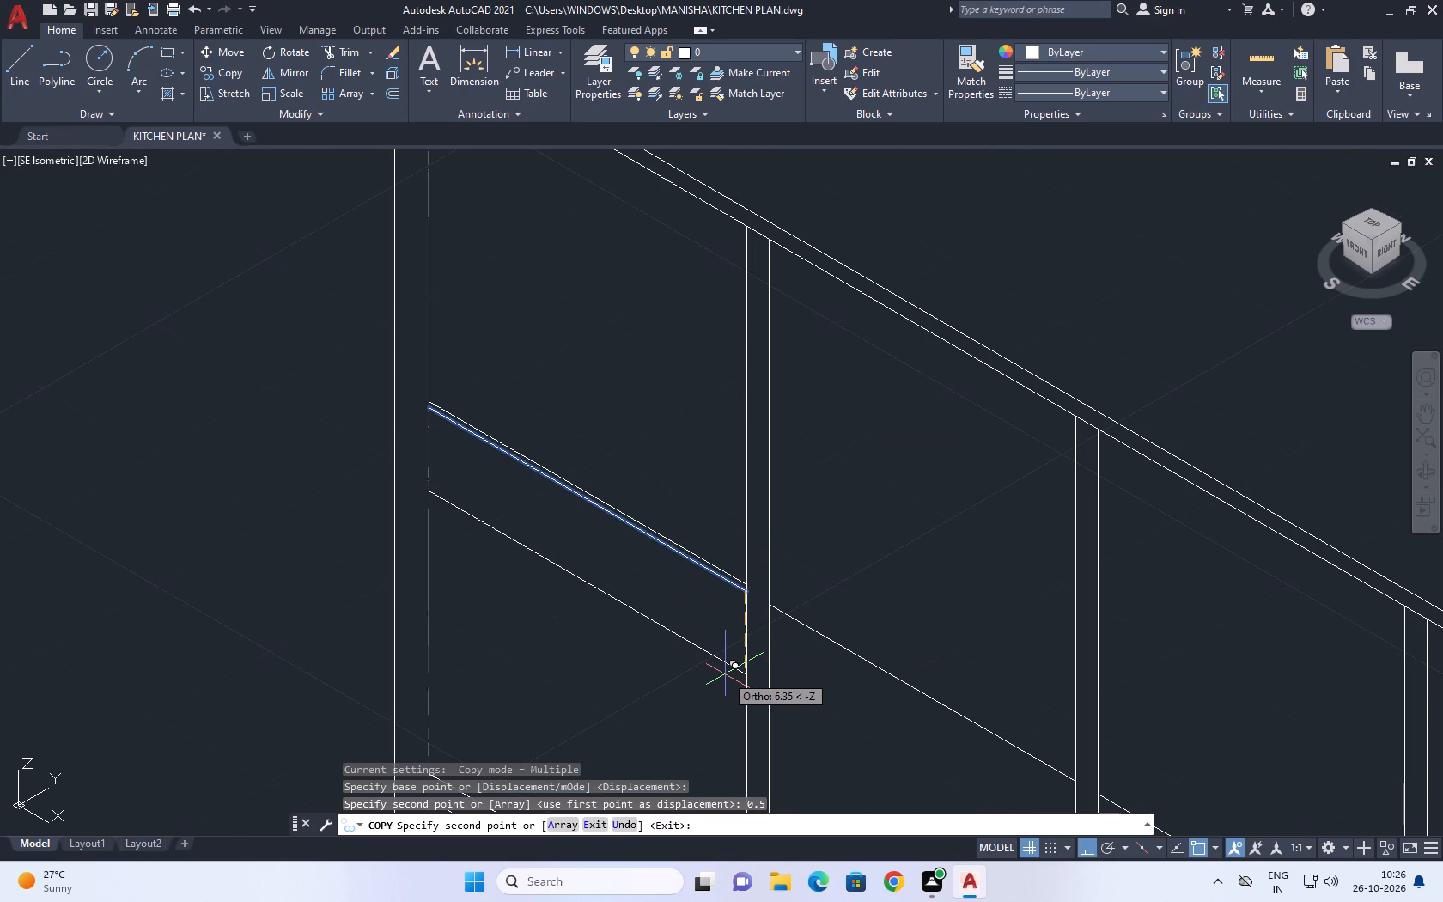
type("0.")
type("25")
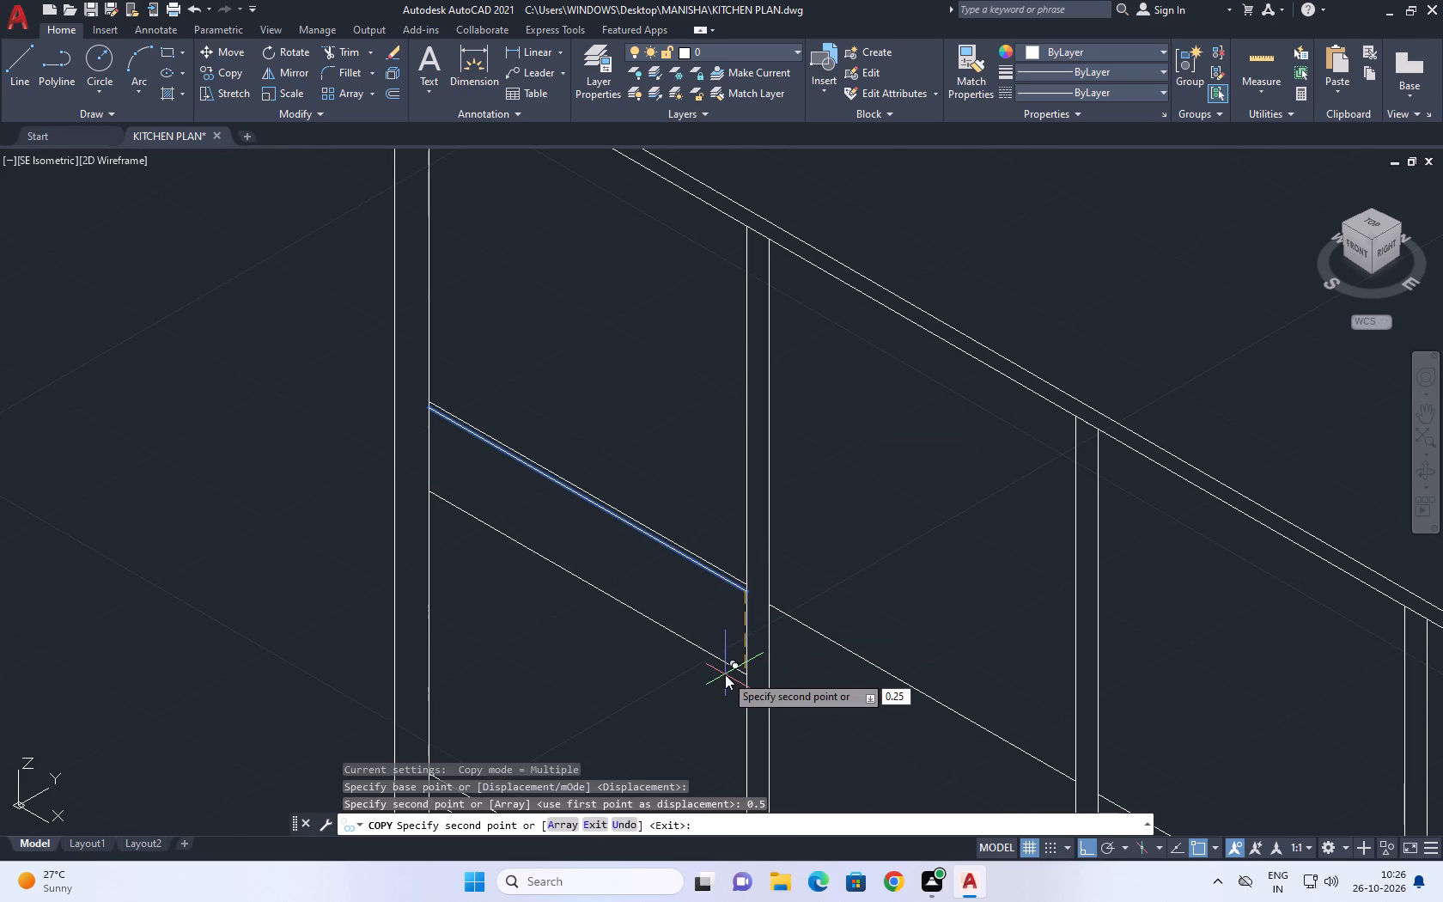
key("BackSpace")
key("BackSpace")
key("5")
key("Return")
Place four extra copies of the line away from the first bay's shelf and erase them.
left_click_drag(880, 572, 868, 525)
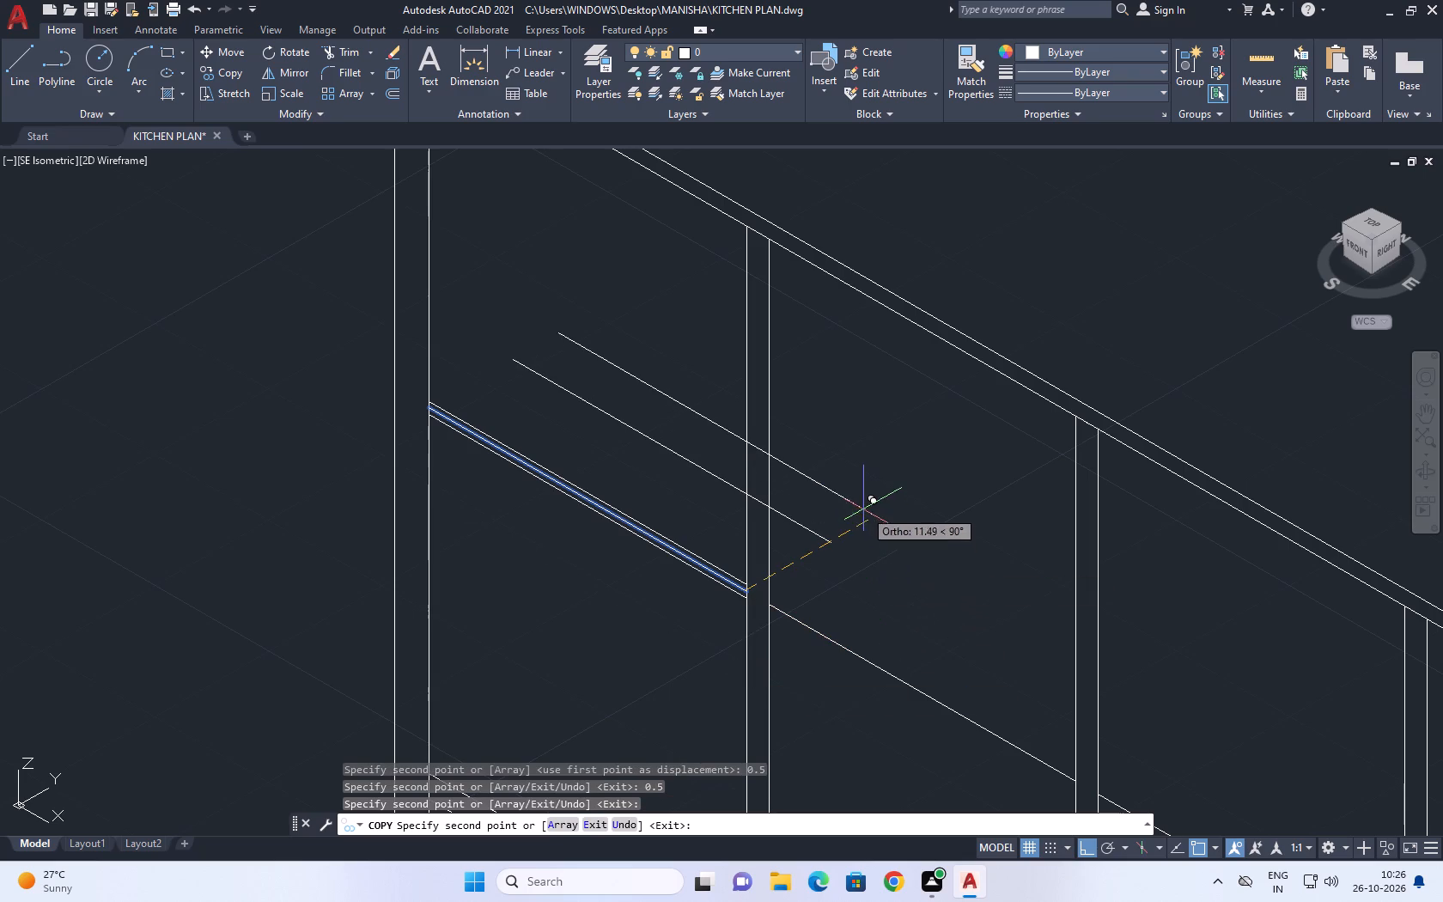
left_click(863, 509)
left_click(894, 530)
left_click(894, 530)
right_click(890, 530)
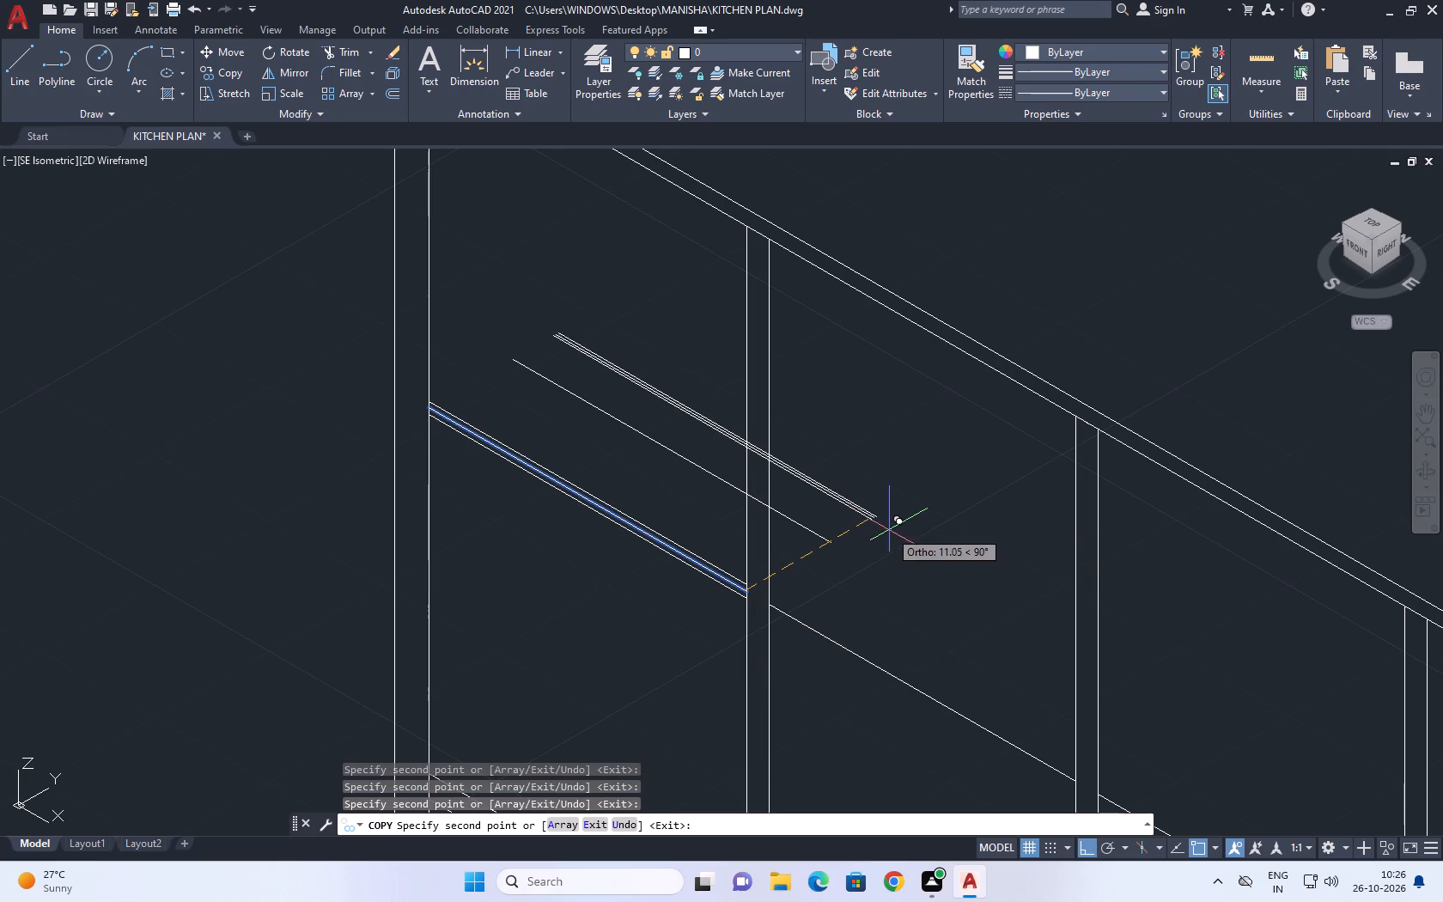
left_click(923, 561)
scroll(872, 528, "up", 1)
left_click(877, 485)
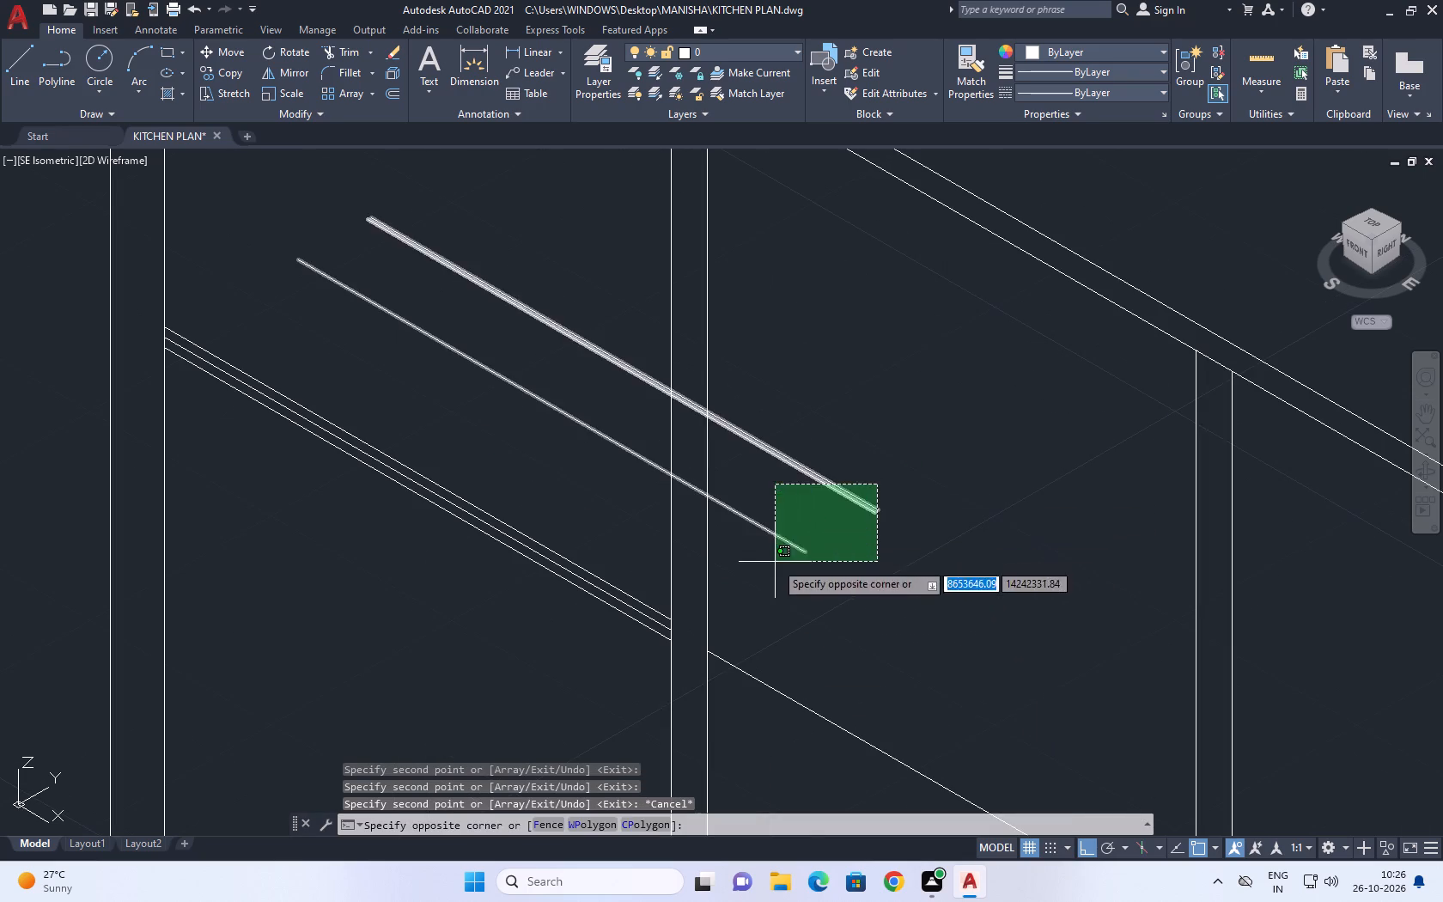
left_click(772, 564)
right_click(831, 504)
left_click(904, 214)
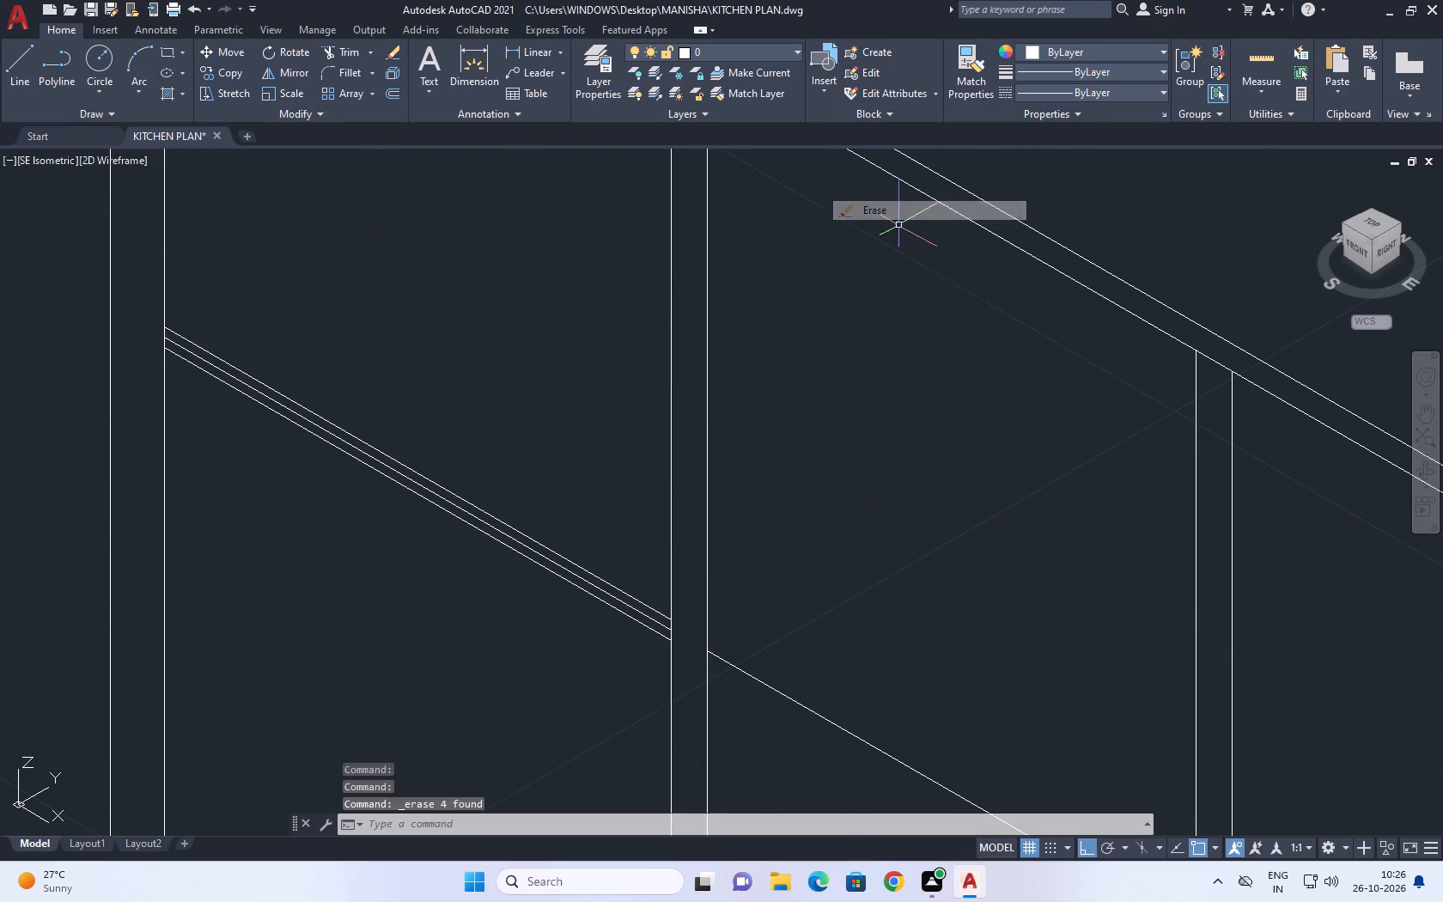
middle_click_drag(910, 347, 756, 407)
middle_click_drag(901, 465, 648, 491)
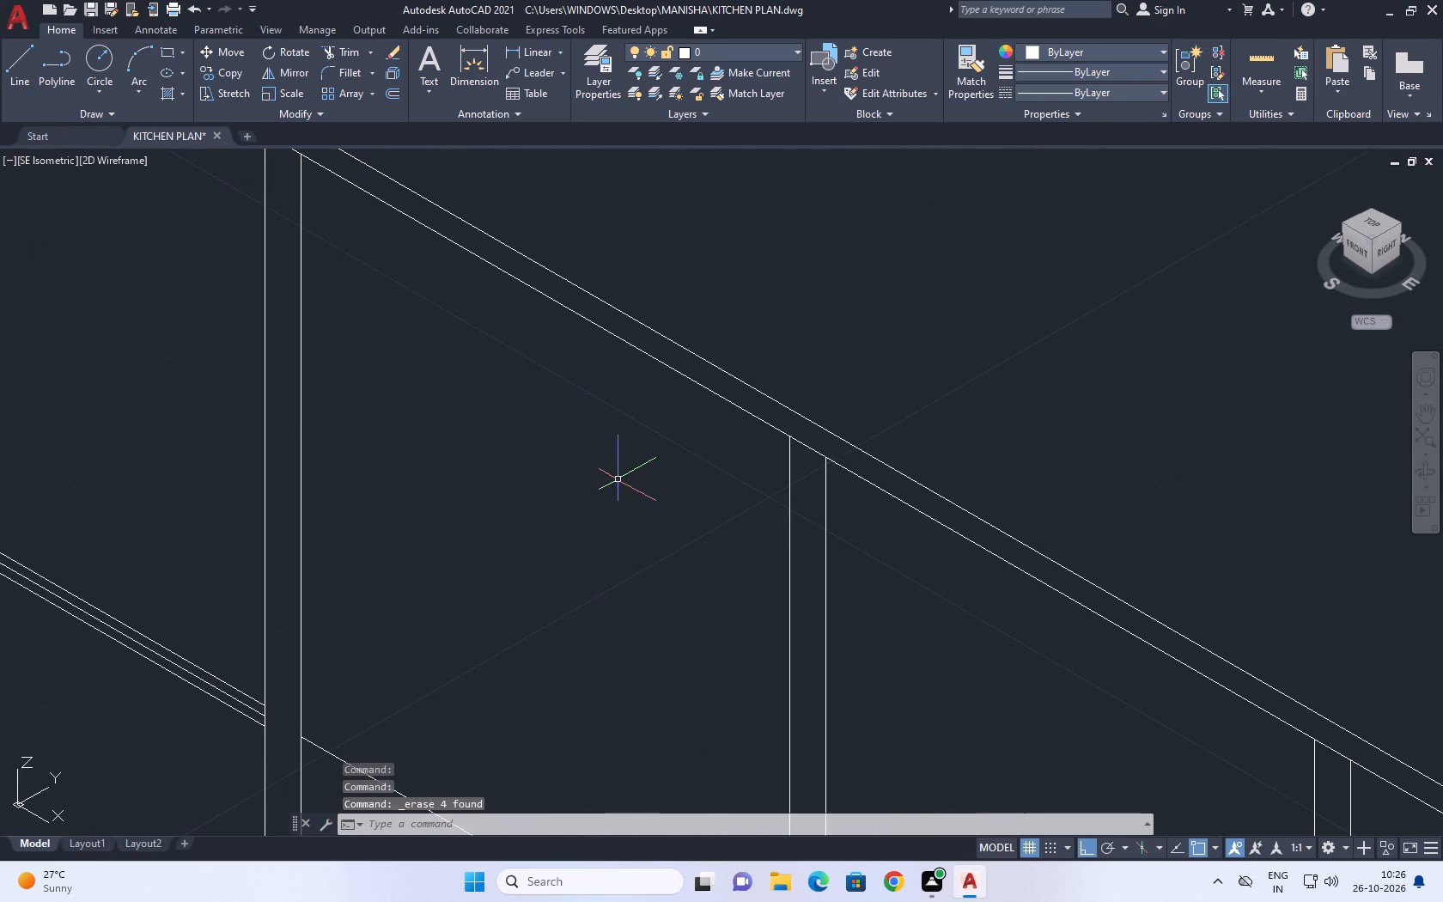
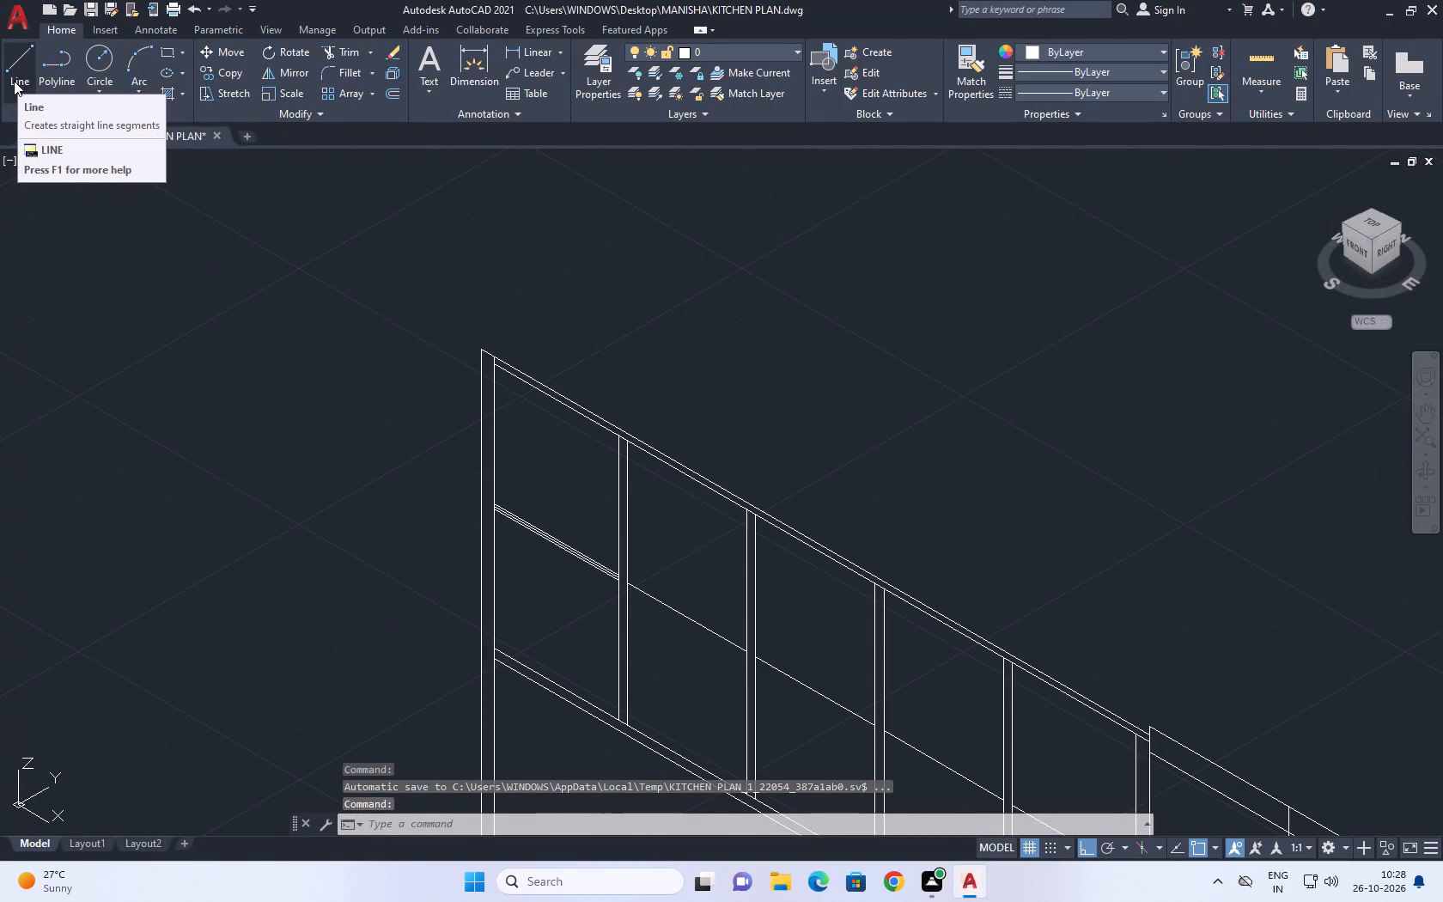
Erase all the mid-height shelf lines in the left panel's five bays, including the first bay's two offset copies.
scroll(540, 472, "down", 1)
middle_click_drag(540, 465, 535, 271)
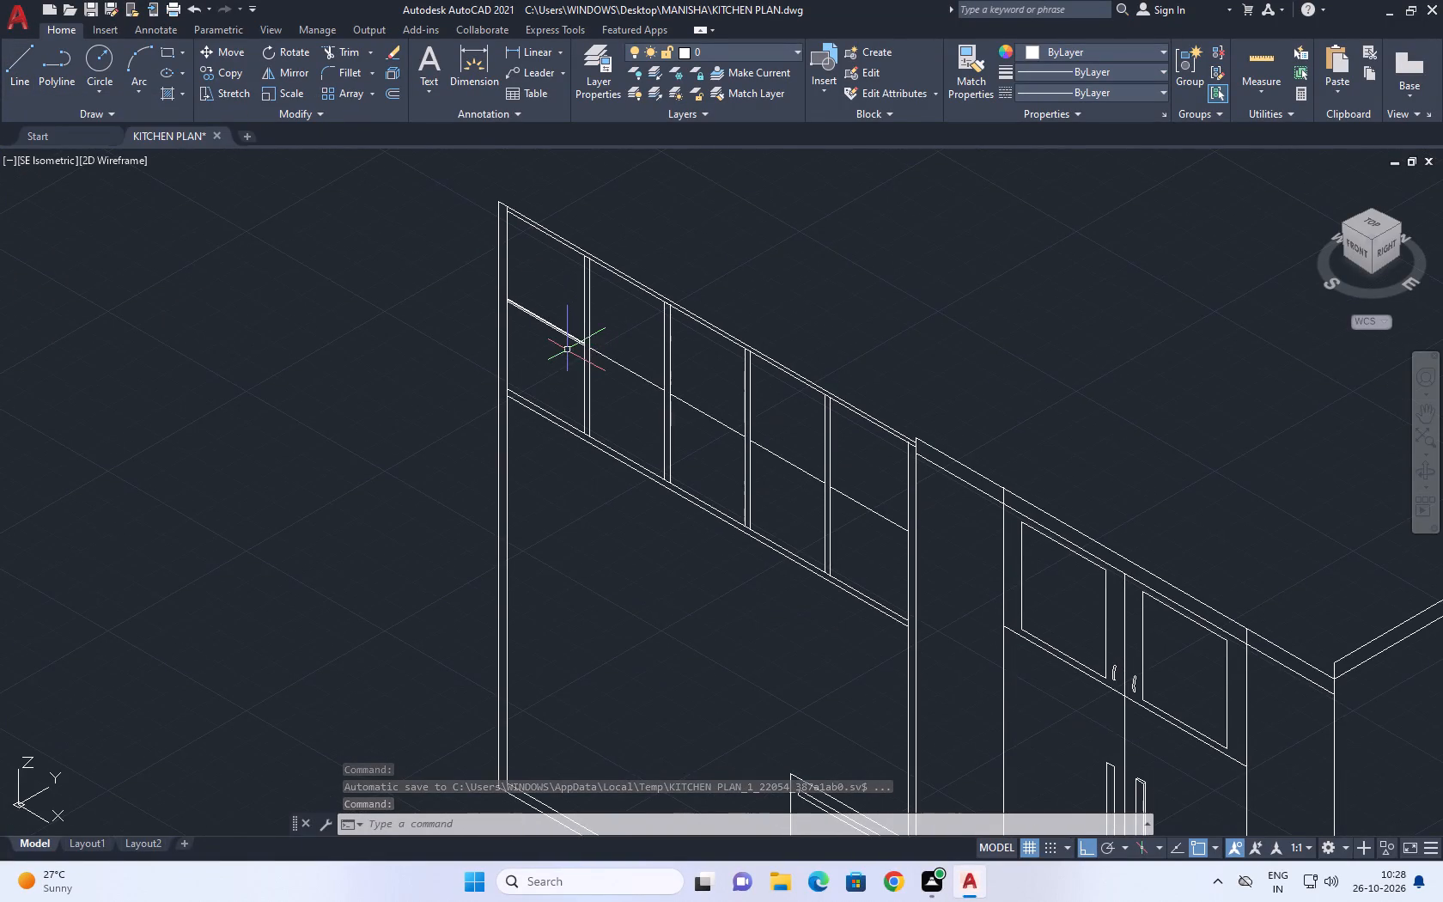
middle_click_drag(565, 348, 572, 390)
scroll(560, 333, "up", 1)
scroll(576, 417, "up", 2)
left_click_drag(581, 433, 570, 421)
left_click(497, 271)
left_click(750, 581)
left_click(714, 448)
middle_click_drag(721, 457, 514, 344)
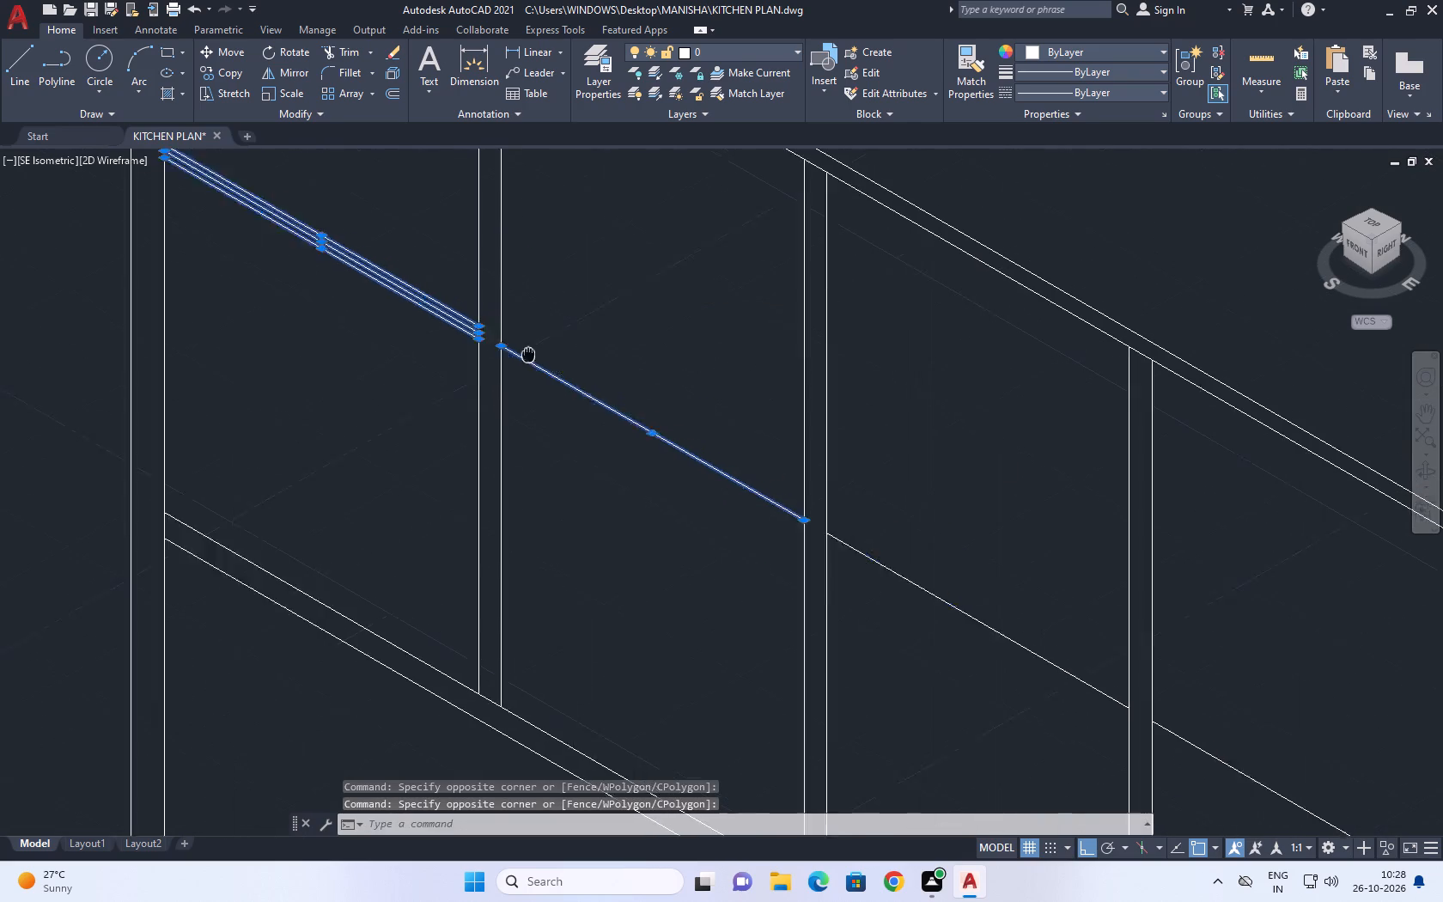
middle_click_drag(514, 344, 368, 172)
left_click_drag(851, 497, 843, 487)
left_click(796, 403)
middle_click_drag(879, 505, 596, 380)
left_click_drag(973, 570, 953, 552)
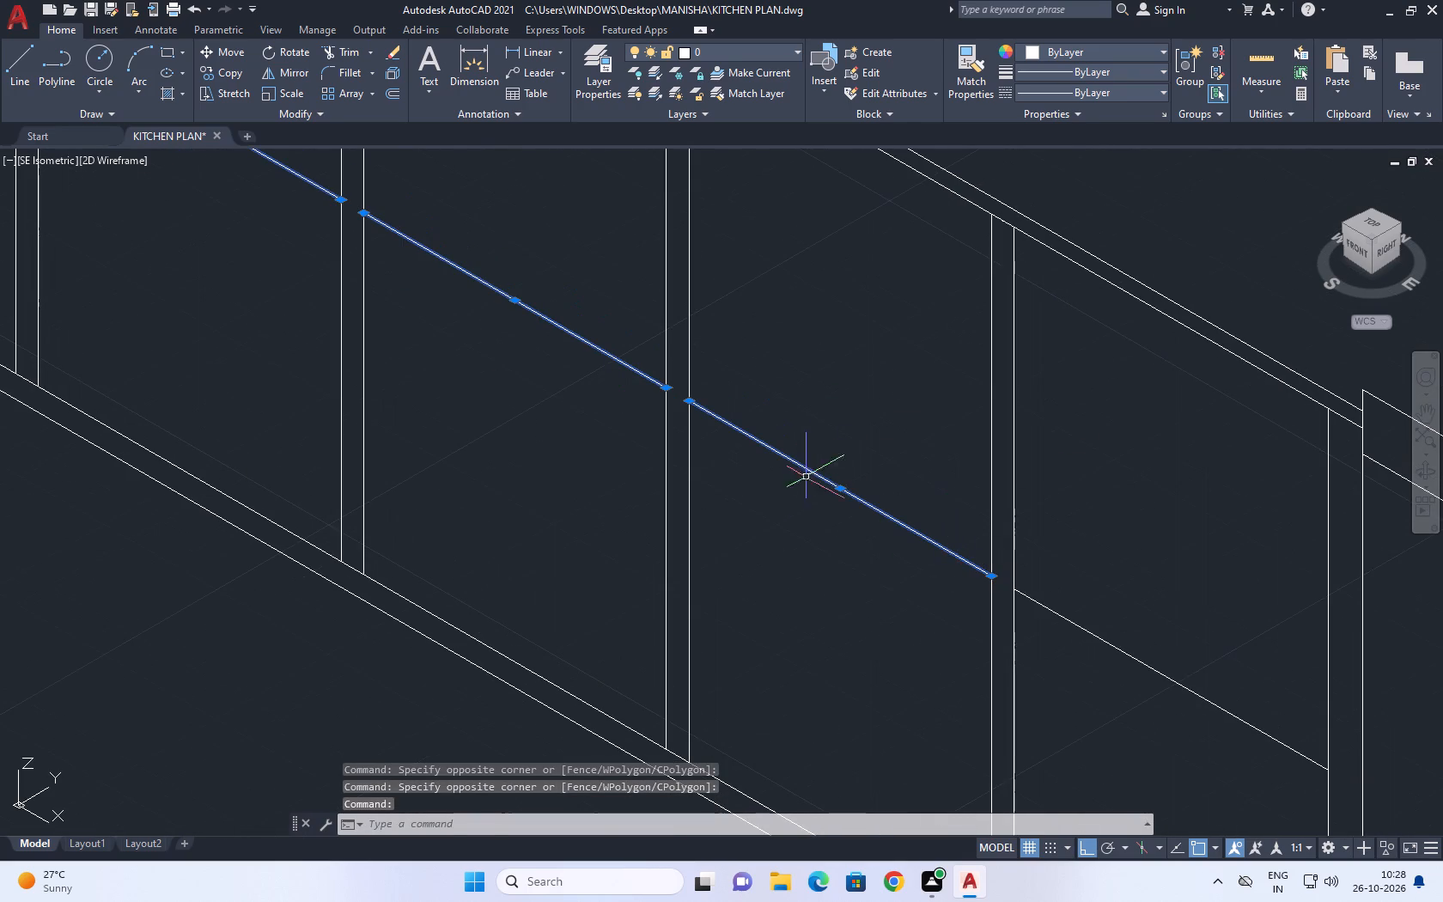
left_click_drag(1143, 719, 1142, 710)
left_click(1095, 613)
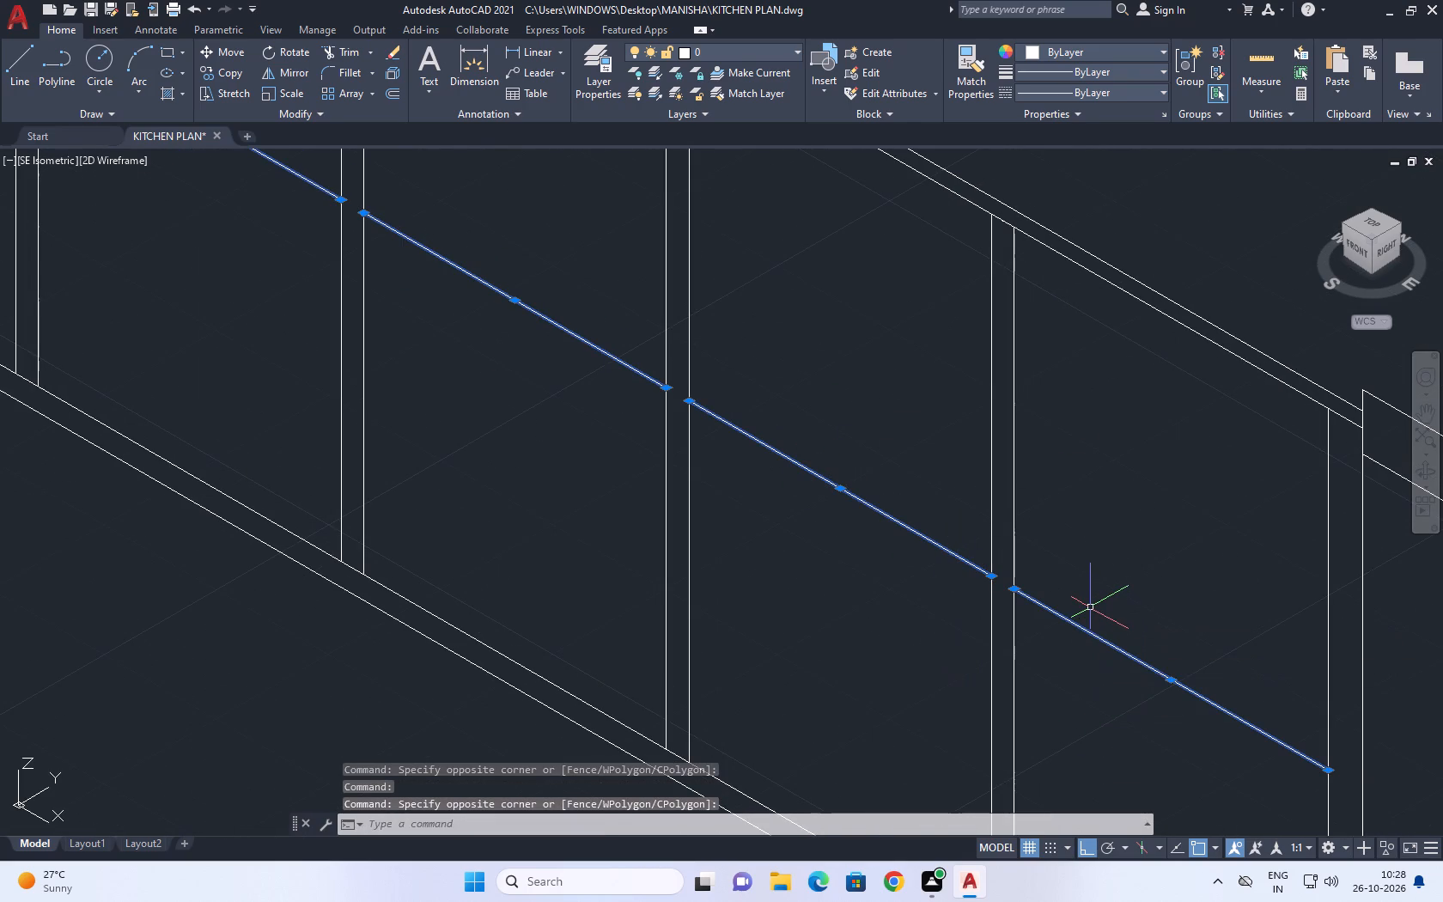
key("Delete")
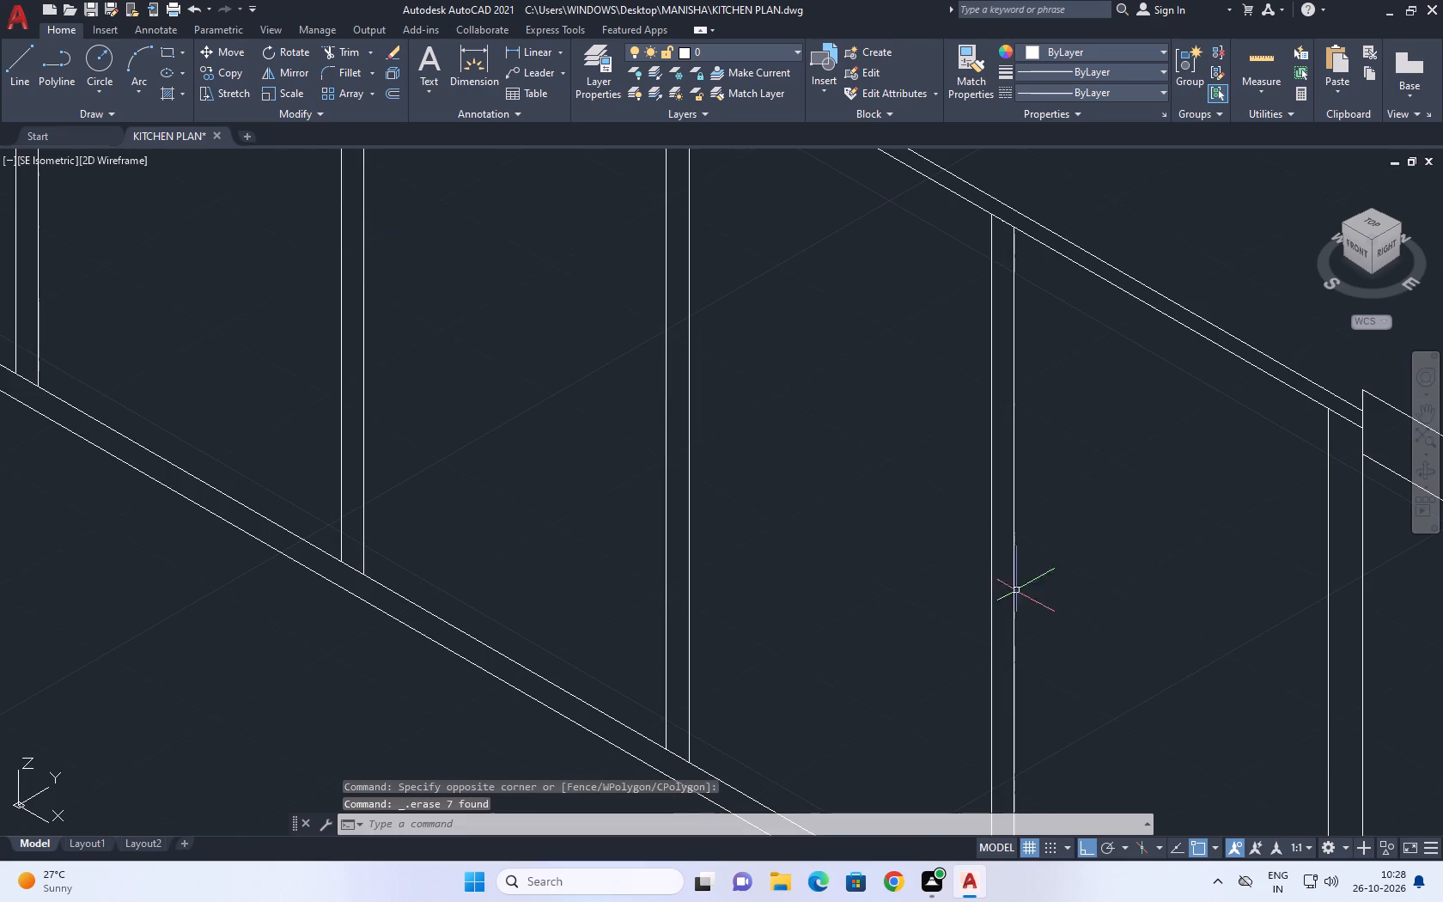
Examine the left panel's bays and divider lines, focusing on the first divider.
scroll(1012, 590, "down", 3)
middle_click_drag(900, 413, 864, 445)
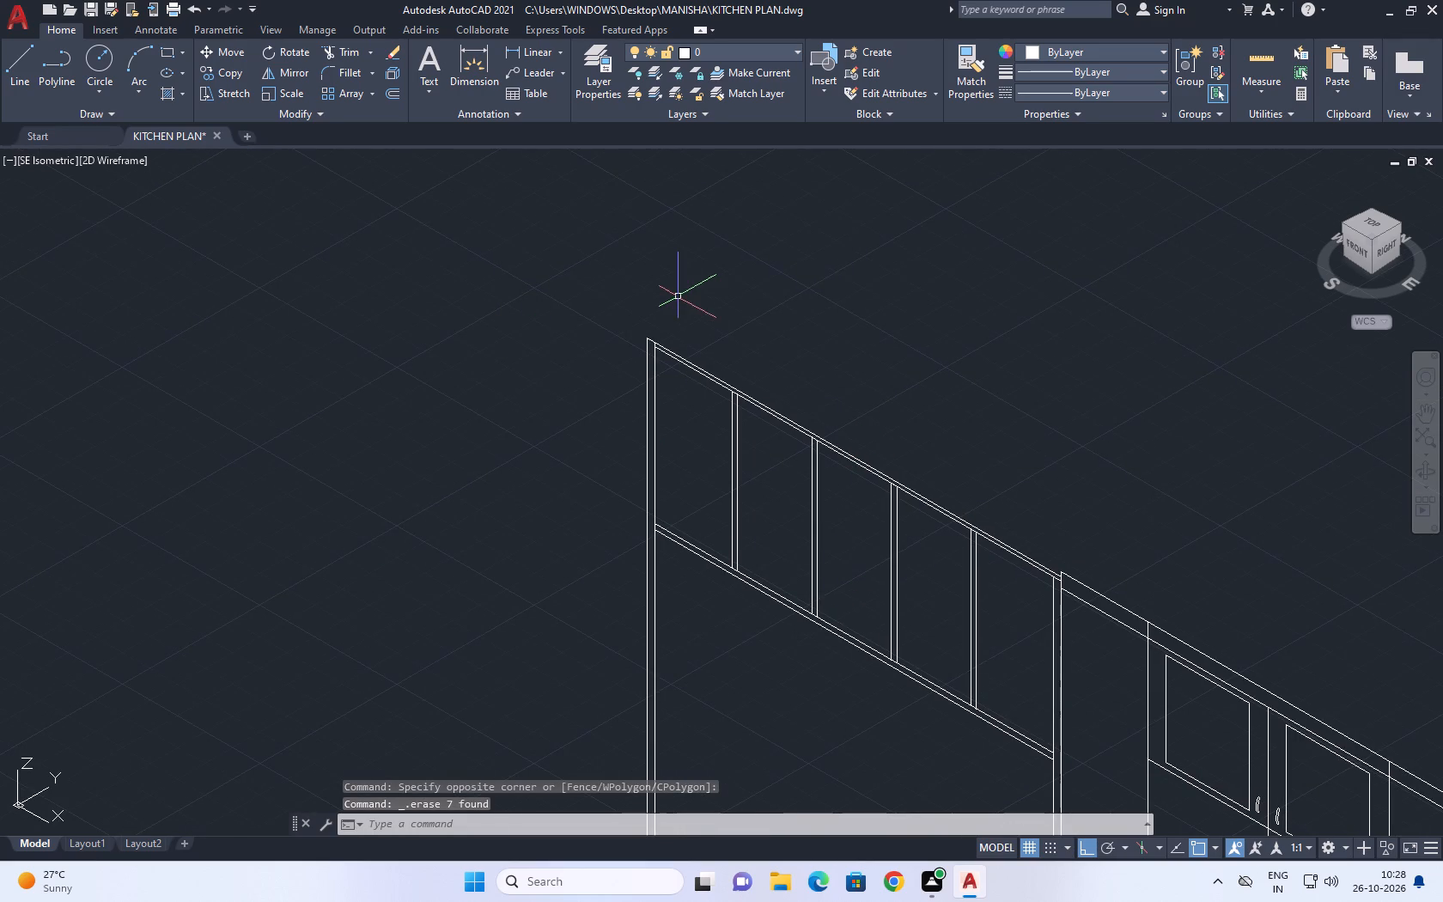
middle_click_drag(732, 494, 566, 453)
middle_click_drag(588, 411, 558, 410)
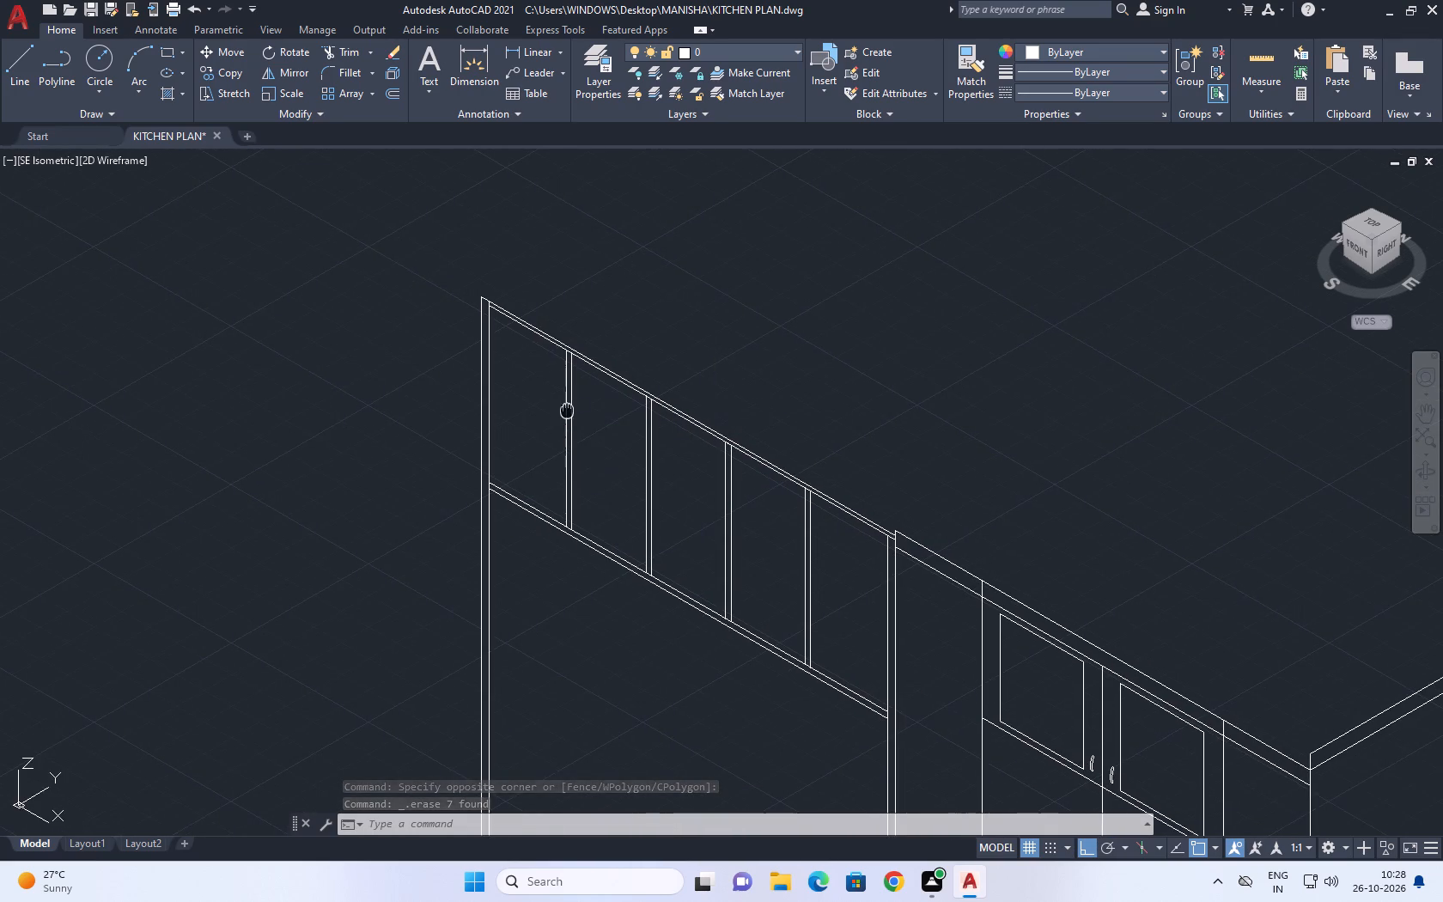
middle_click_drag(558, 410, 547, 408)
middle_click_drag(408, 177, 386, 190)
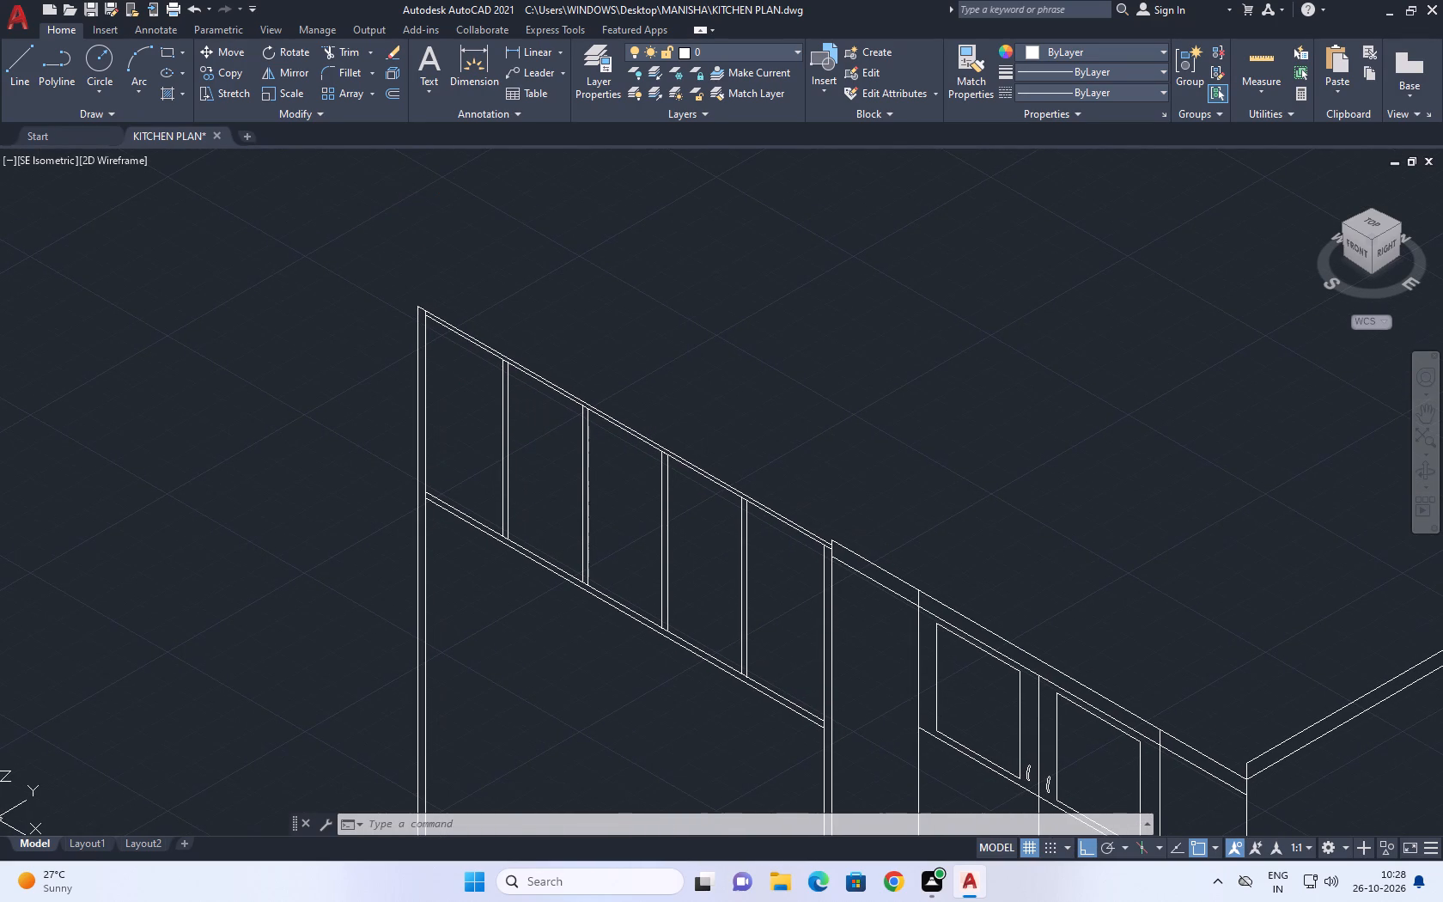
scroll(419, 361, "up", 1)
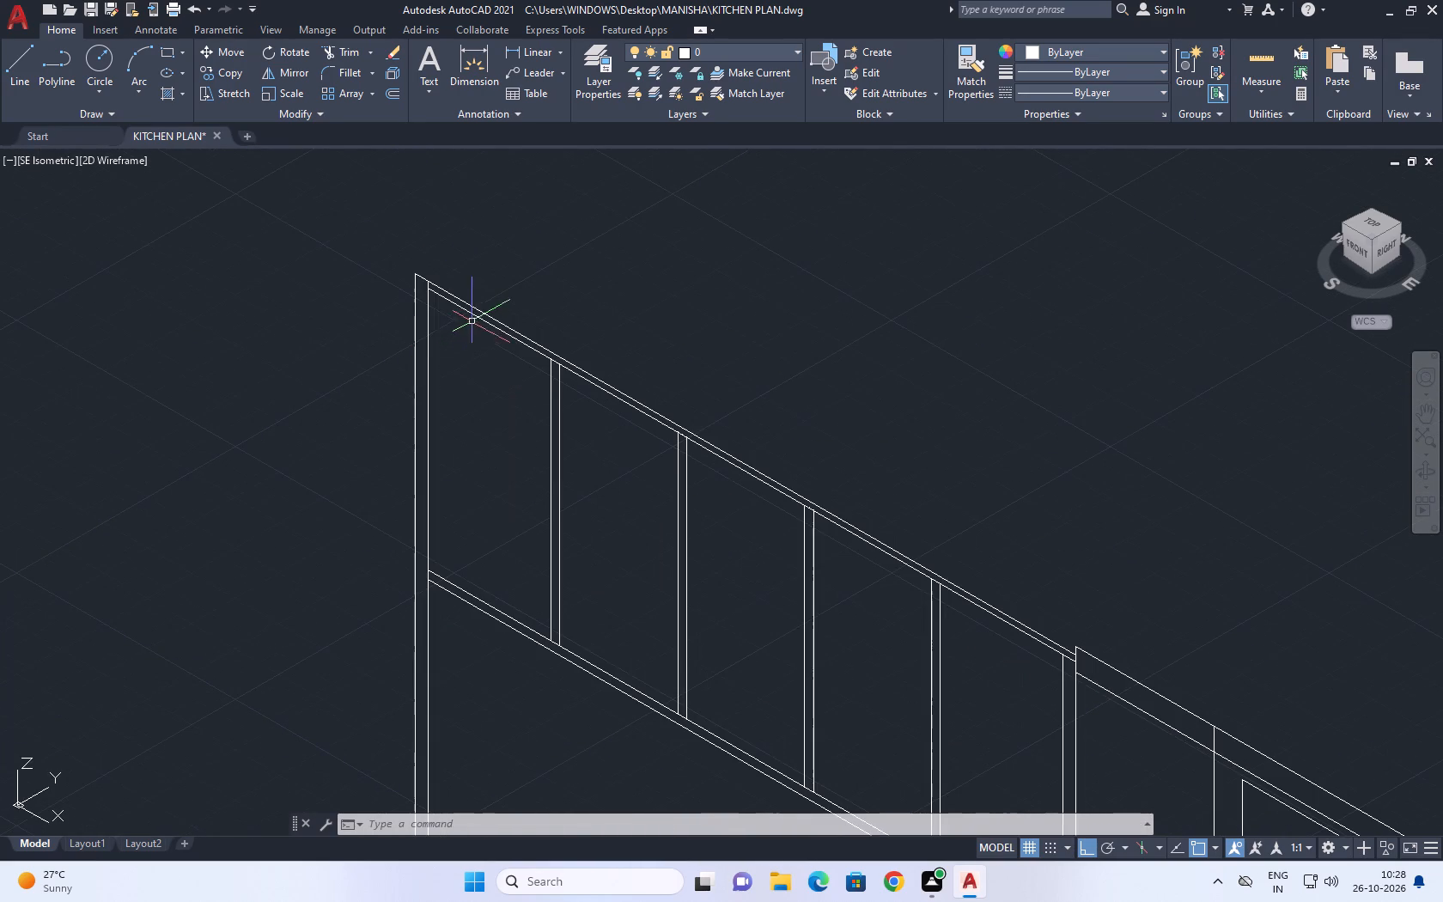
scroll(441, 304, "up", 1)
middle_click_drag(509, 387, 462, 342)
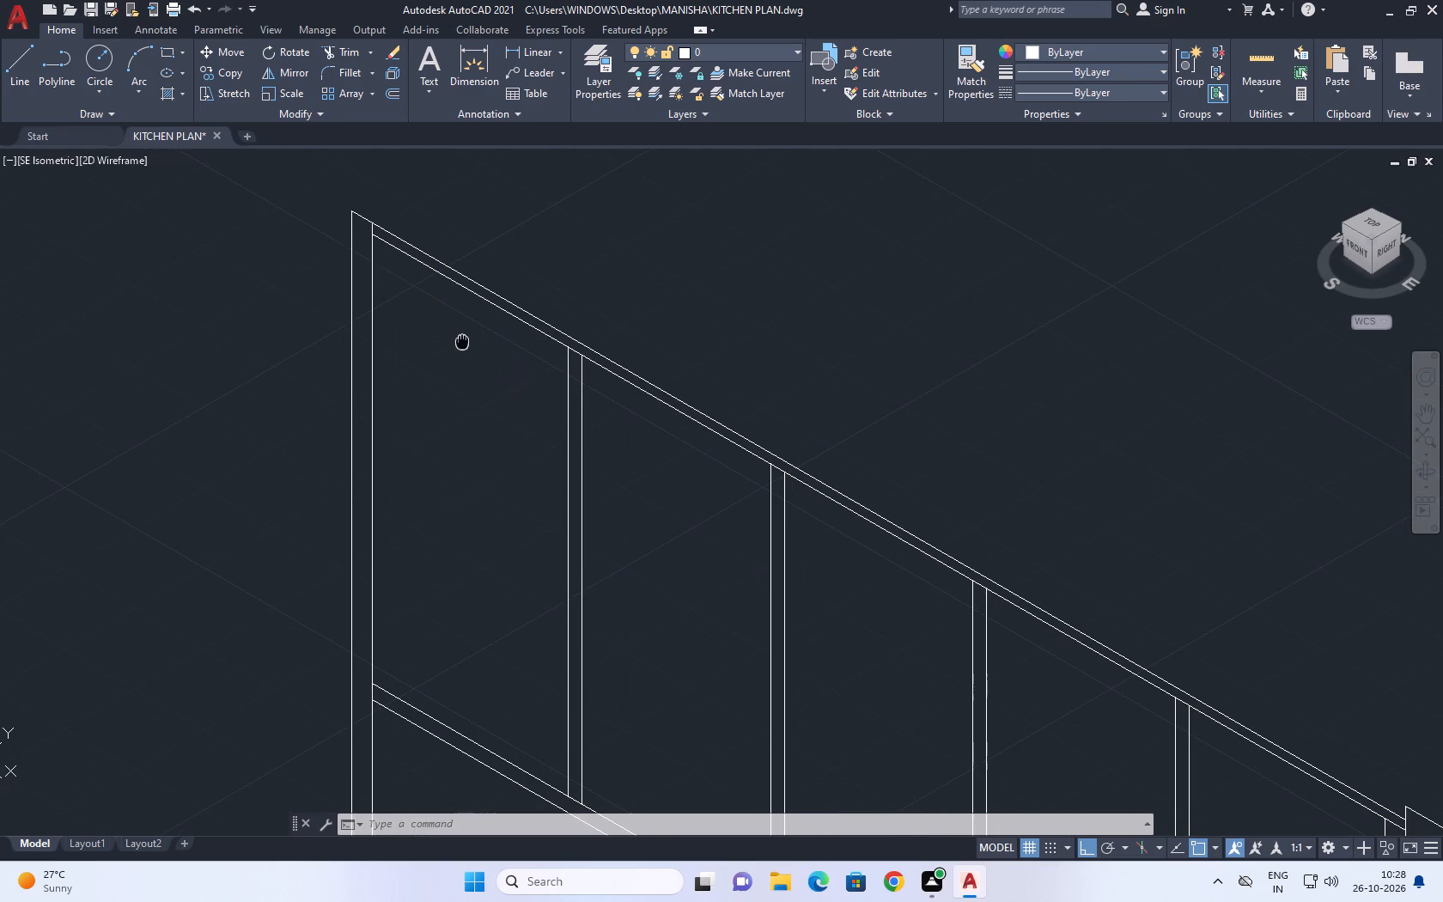
middle_click_drag(462, 342, 462, 341)
middle_click_drag(556, 358, 569, 317)
middle_click_drag(593, 405, 592, 282)
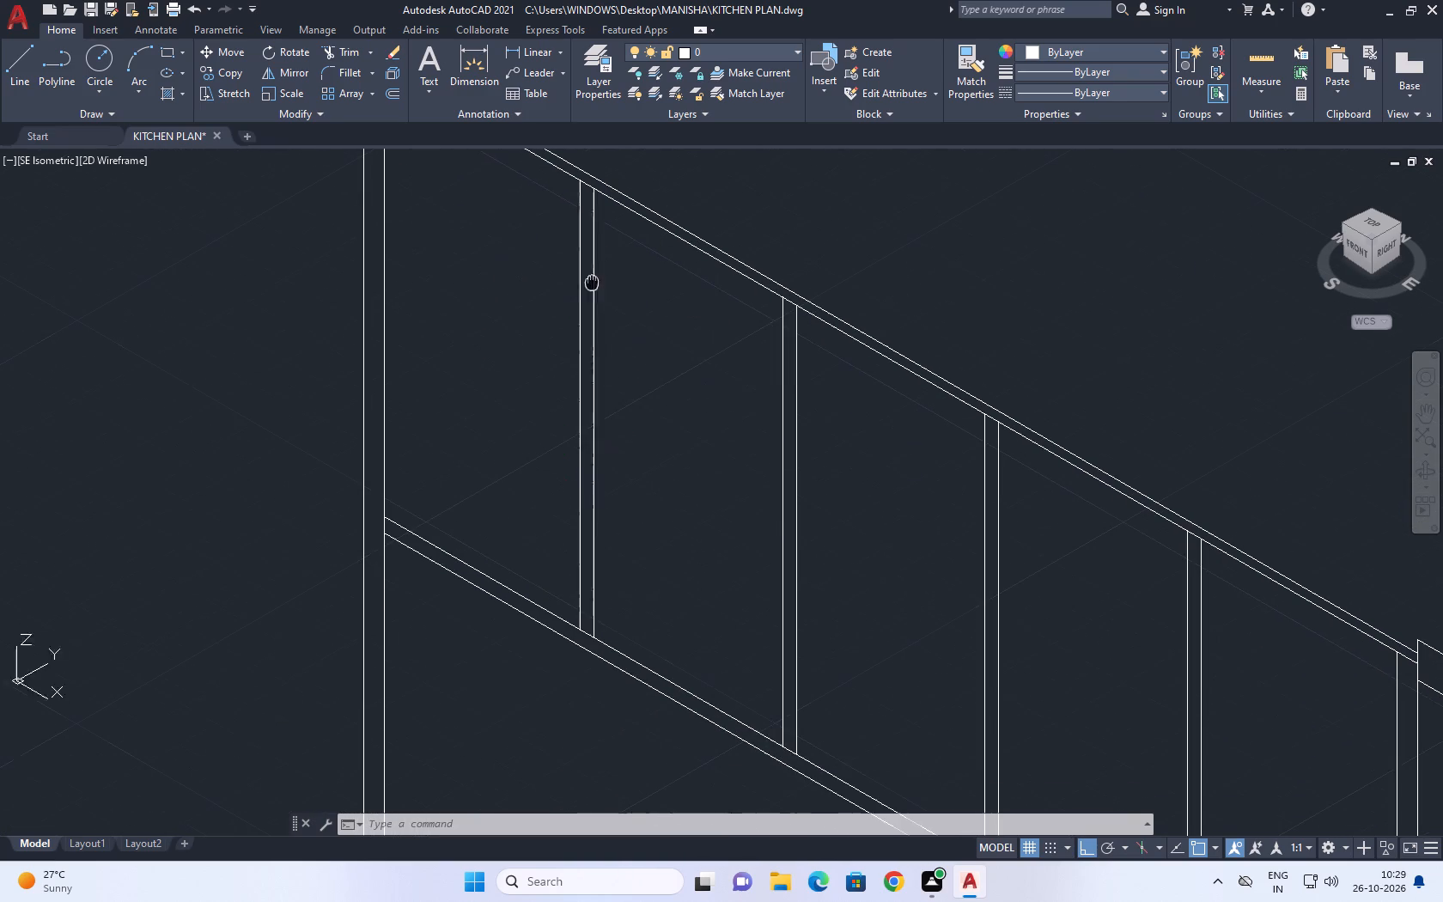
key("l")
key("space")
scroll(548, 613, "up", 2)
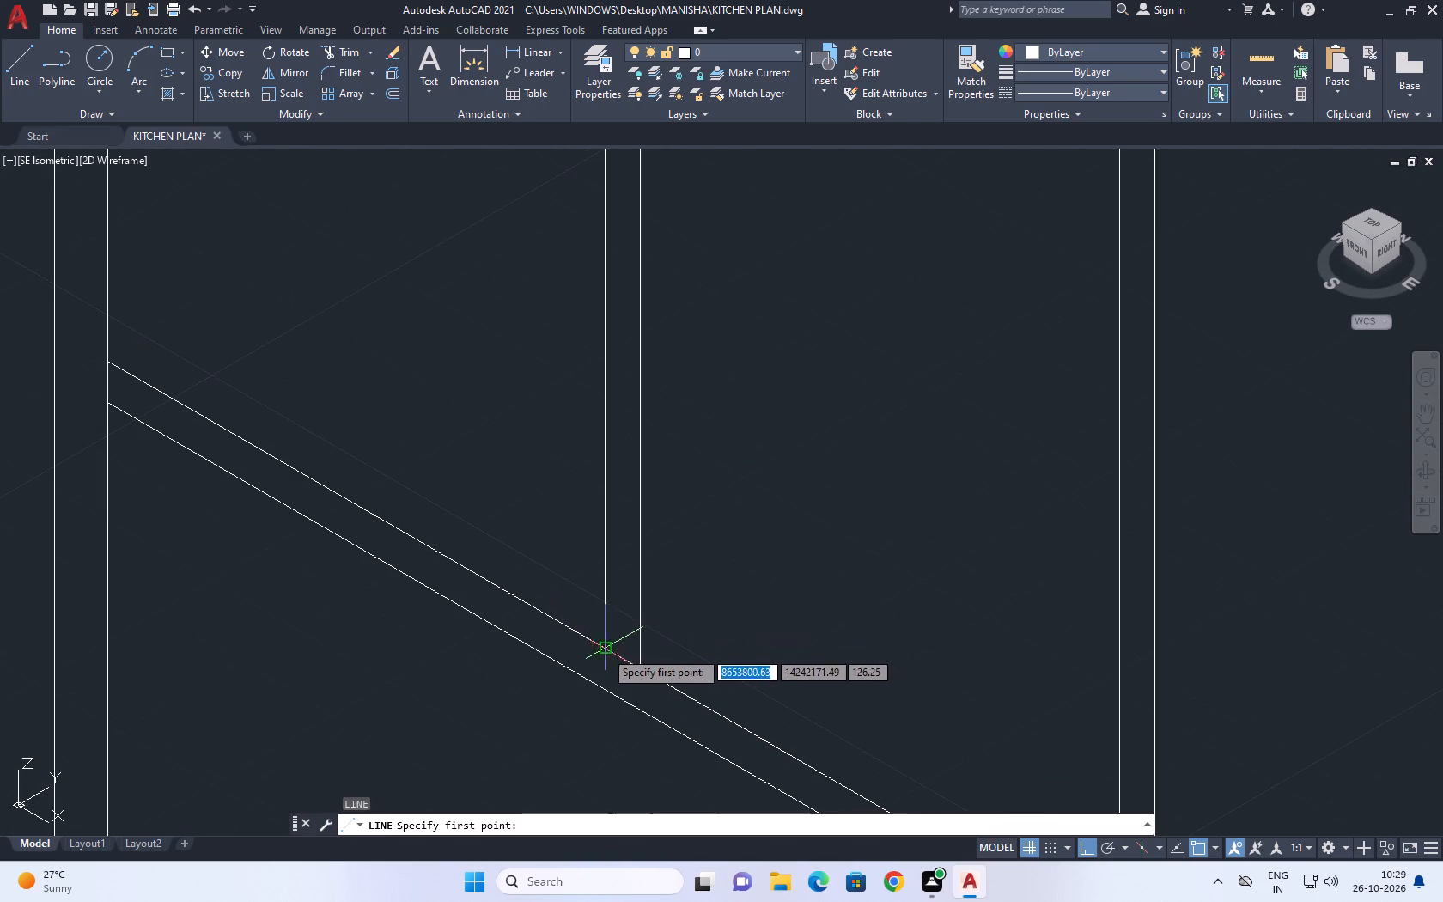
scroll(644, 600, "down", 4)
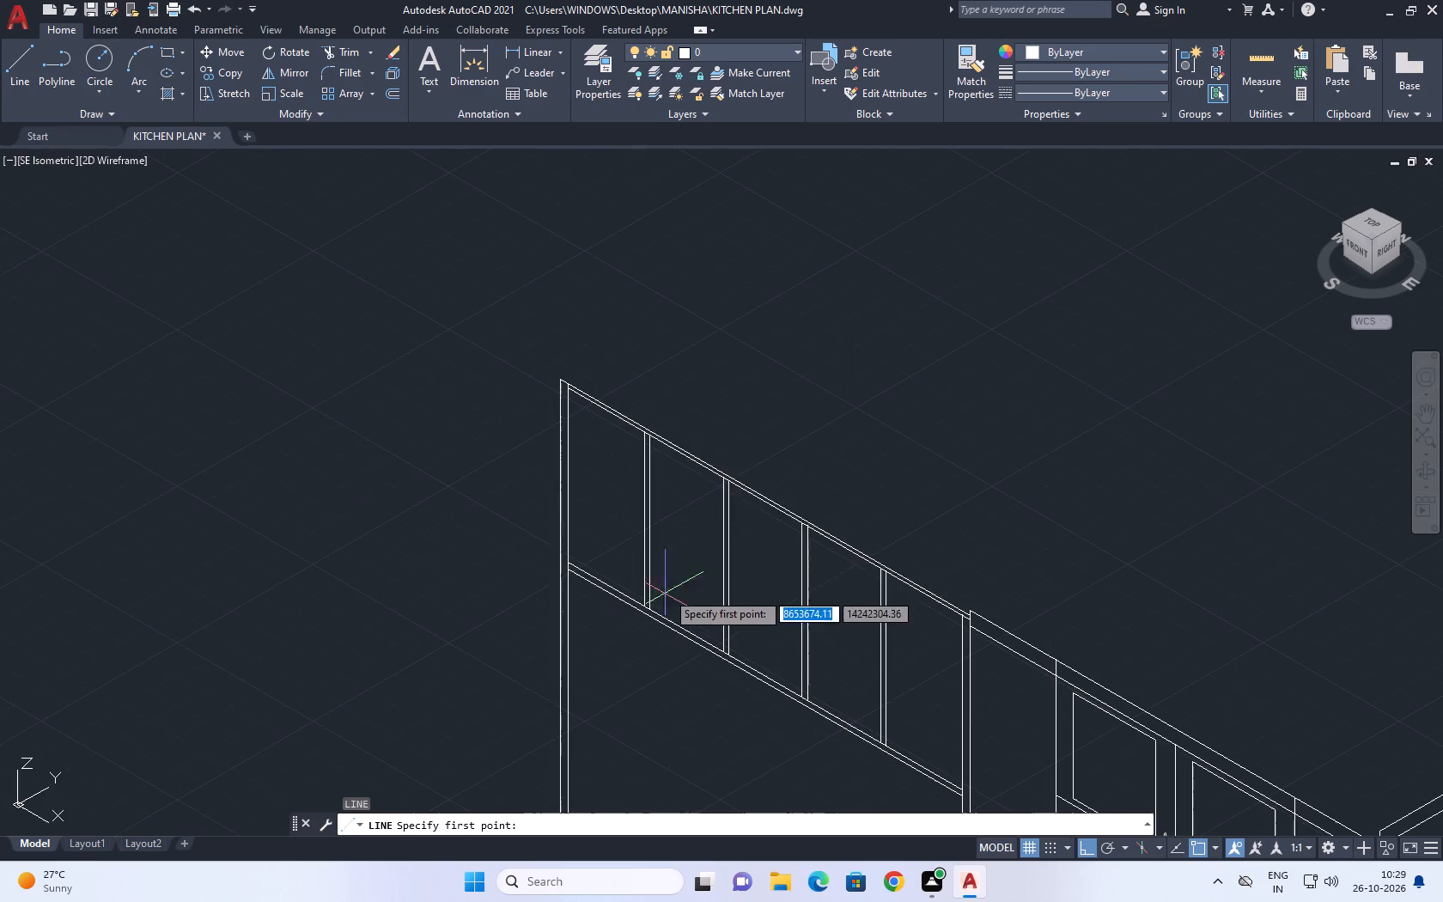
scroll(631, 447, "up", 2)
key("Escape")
Draw a vertical centre line in the first divider, from the midpoint of its top edge to the midpoint of its bottom edge.
key("space")
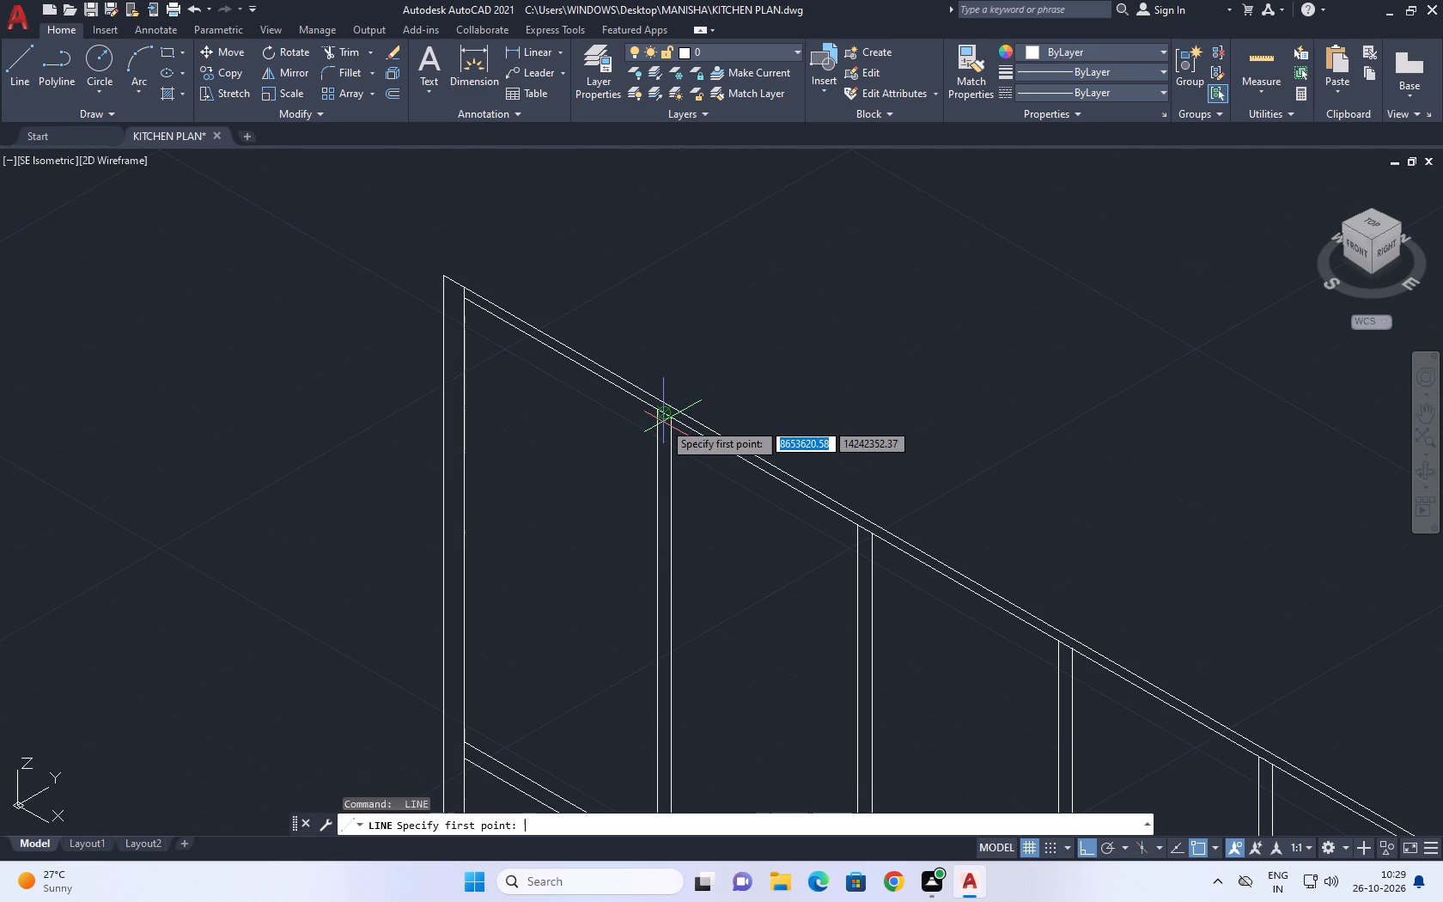
scroll(661, 421, "up", 2)
left_click(667, 403)
scroll(667, 332, "down", 3)
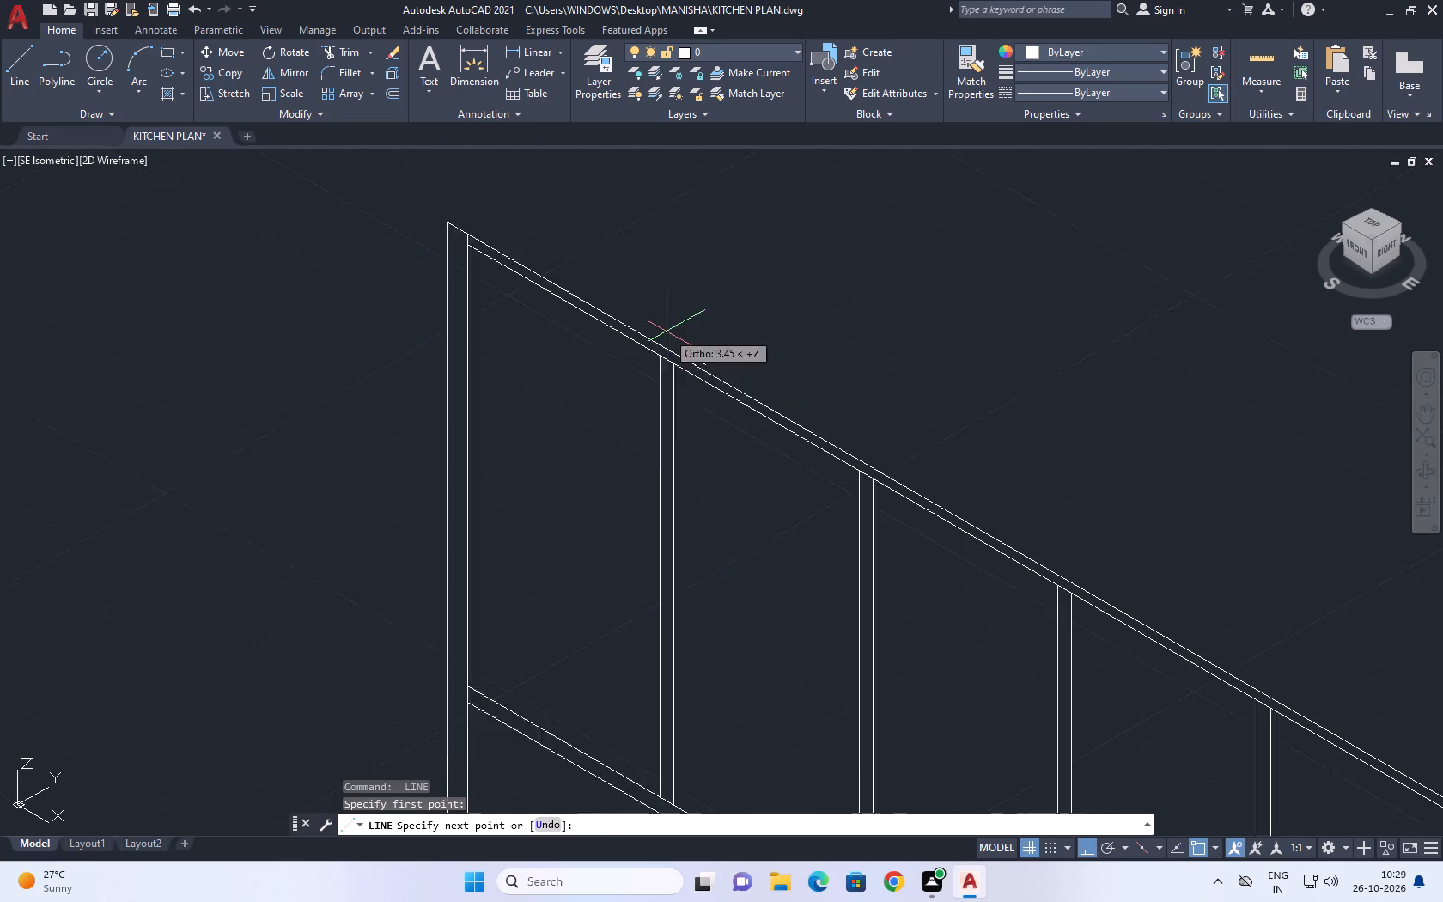
scroll(651, 661, "up", 3)
left_click(706, 518)
key("space")
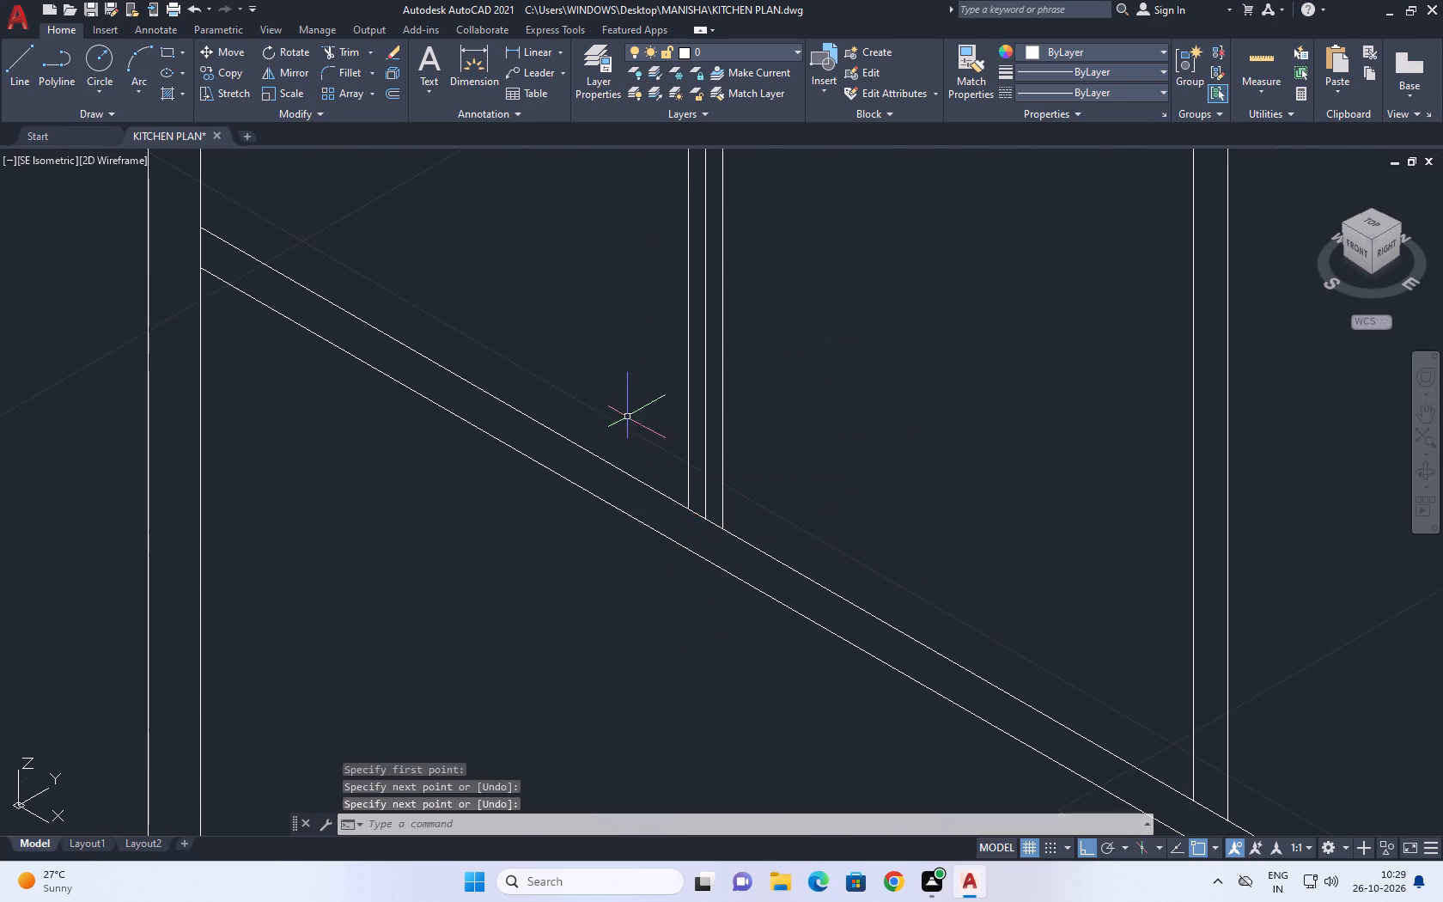
Draw a vertical centre line about 56 units long between the top and bottom midpoints of the second divider.
scroll(629, 416, "down", 6)
key("space")
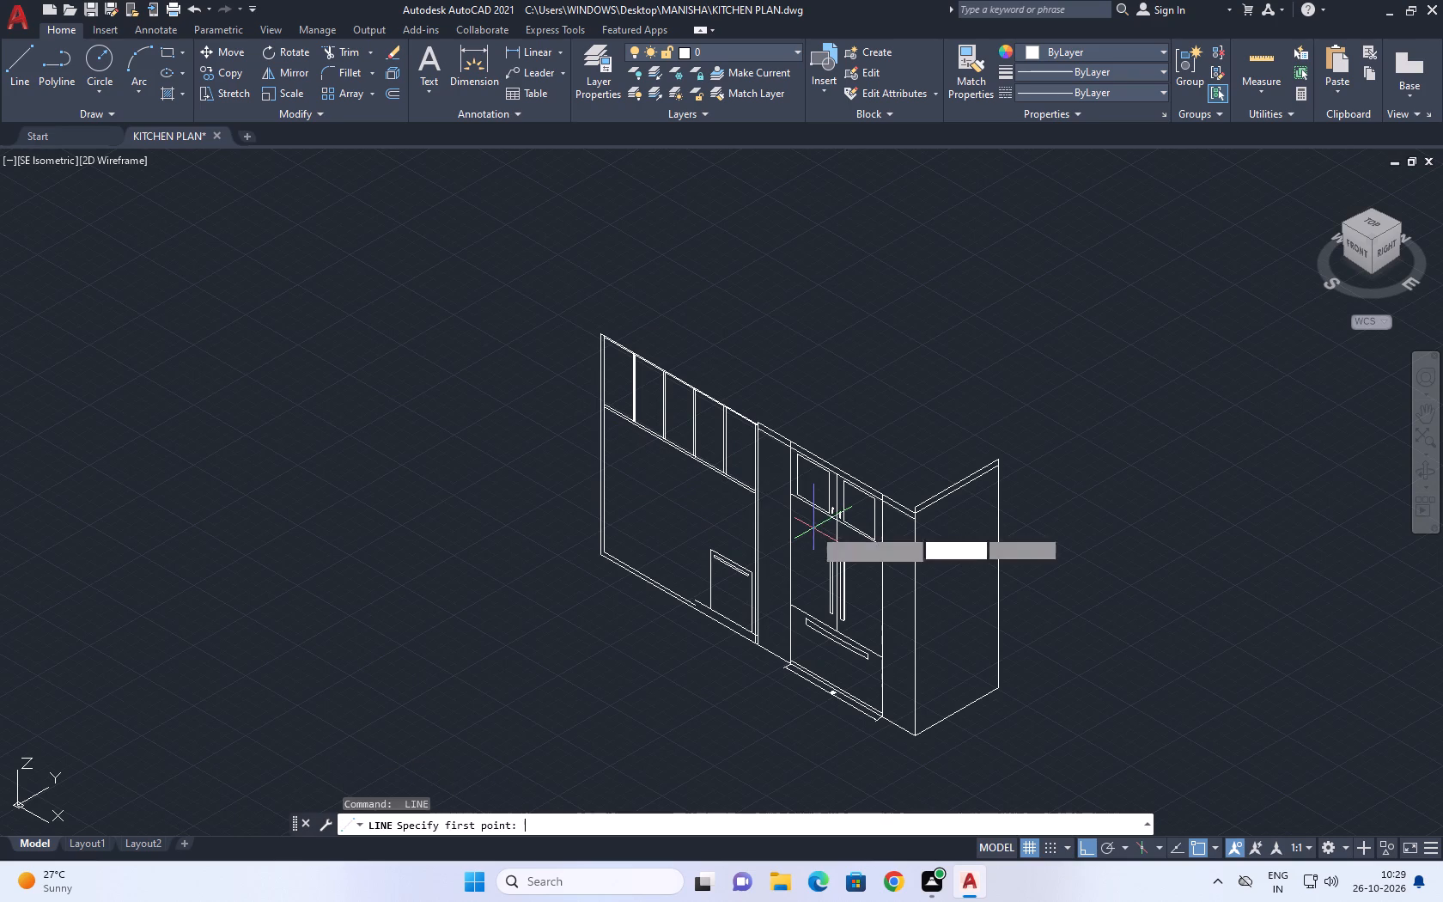
scroll(686, 390, "up", 5)
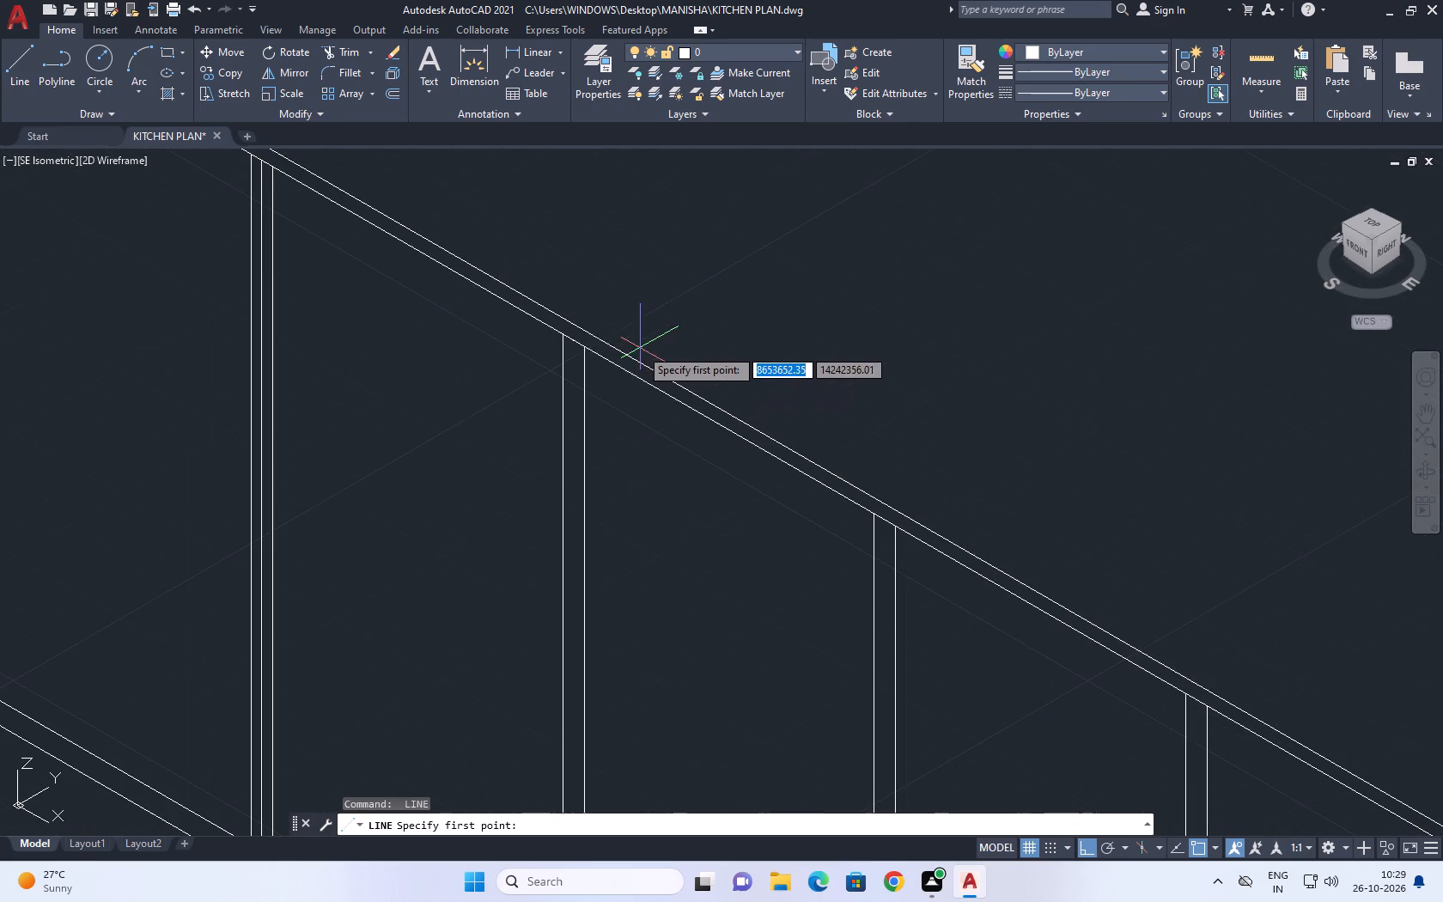
scroll(595, 348, "up", 3)
left_click(498, 320)
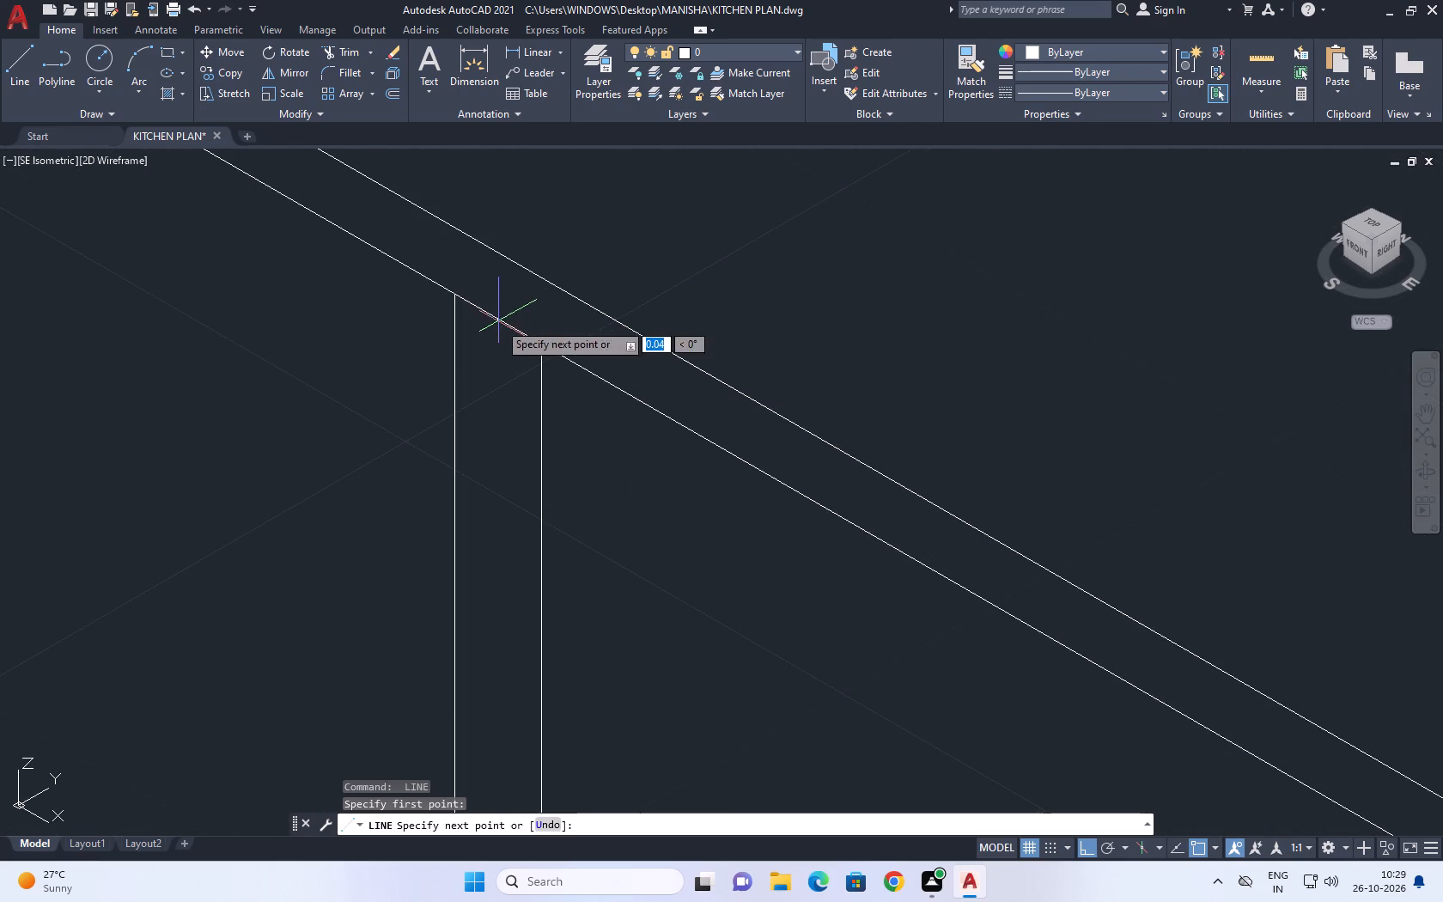
scroll(653, 257, "down", 6)
scroll(642, 526, "up", 4)
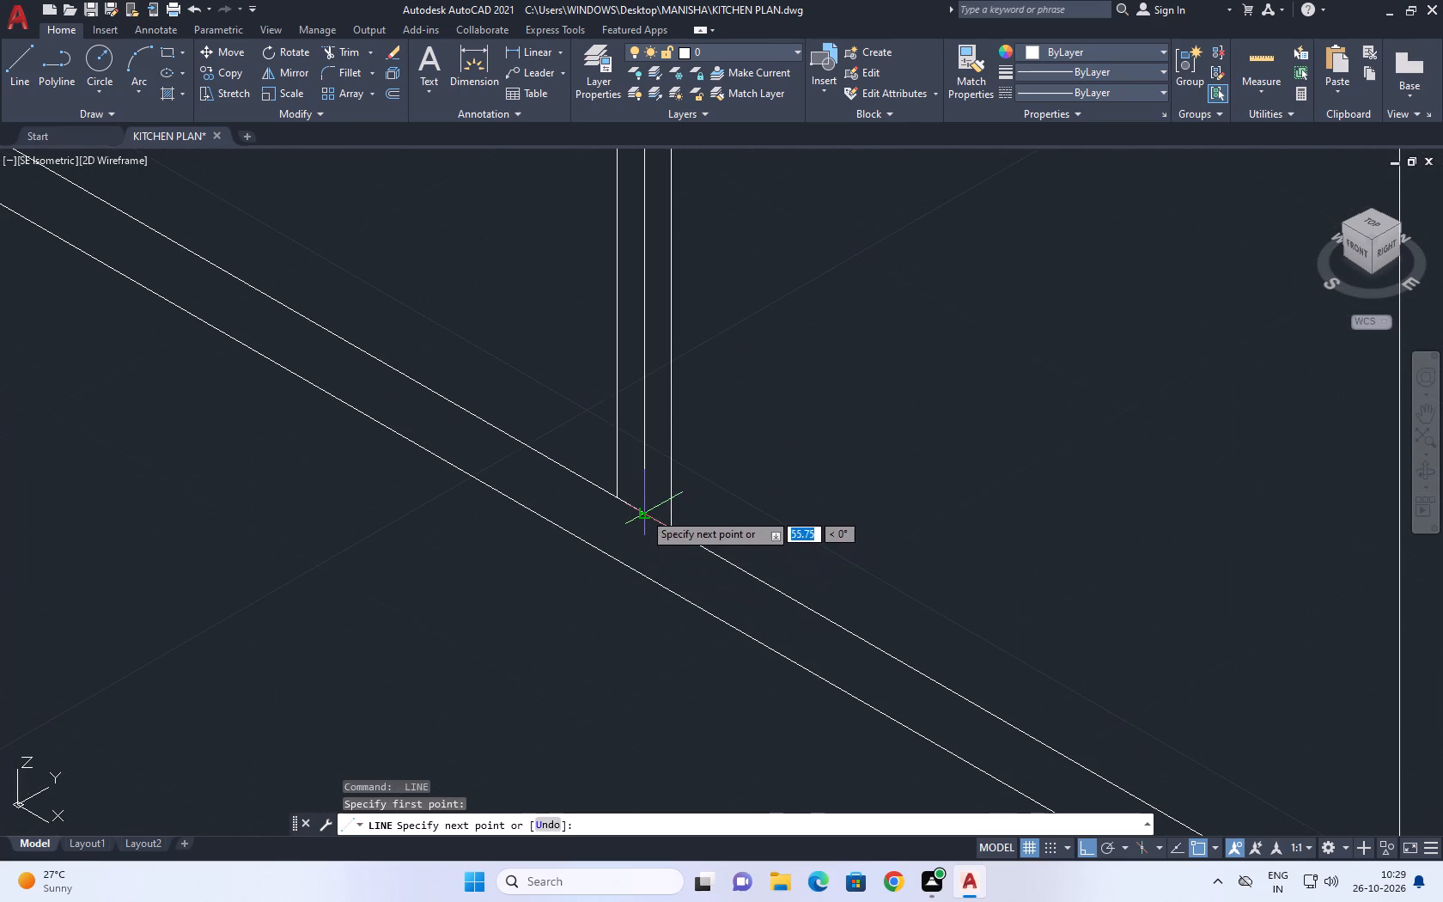
left_click(642, 512)
key("space")
Draw a vertical centre line about 56 units long between the top and bottom midpoints of the third divider.
scroll(637, 472, "down", 6)
key("space")
scroll(673, 406, "up", 4)
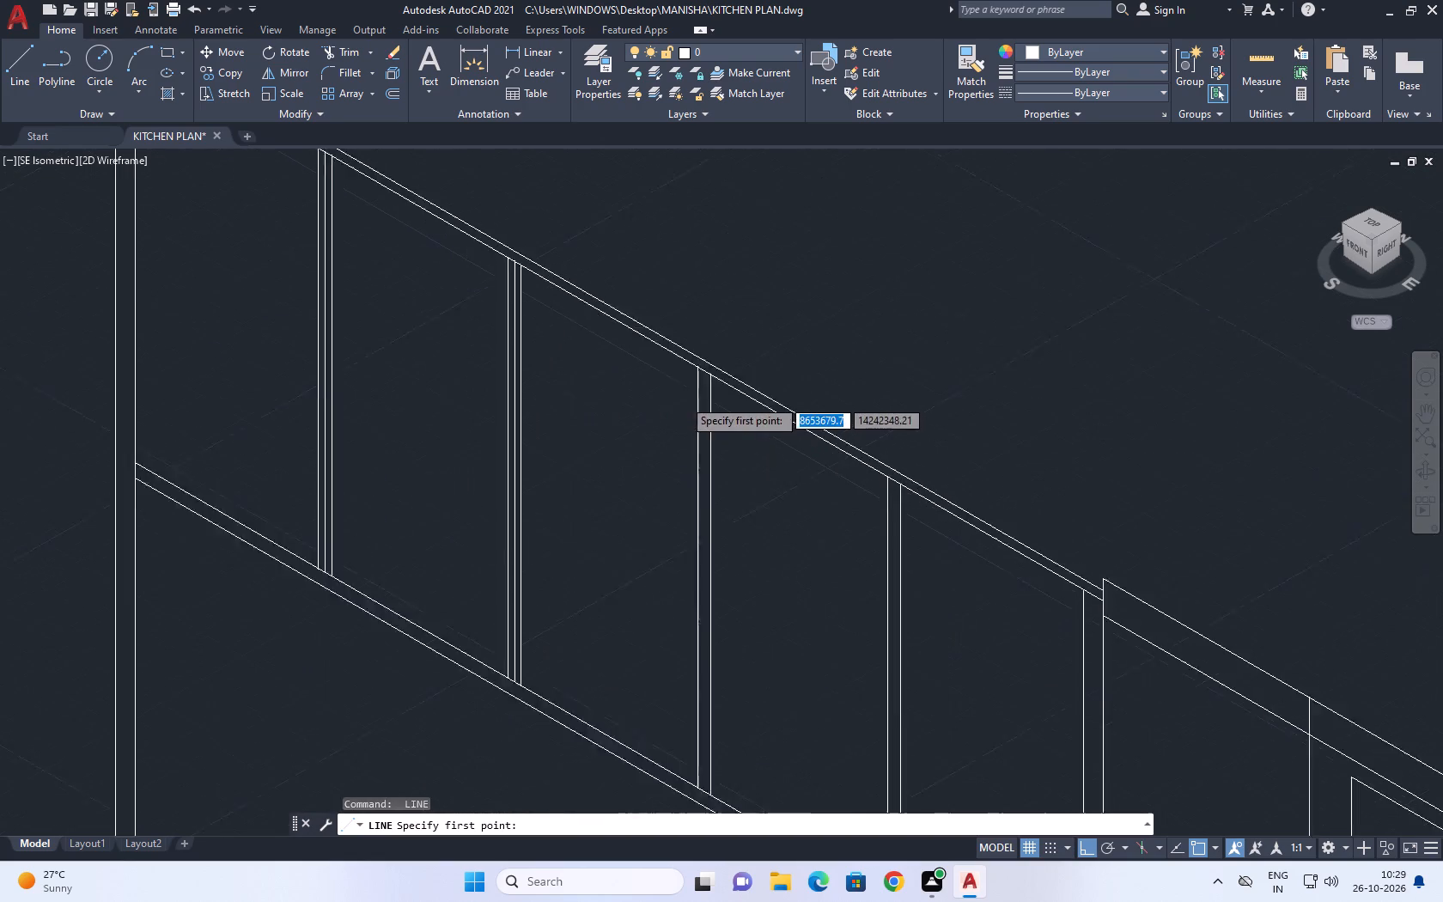
scroll(683, 396, "up", 3)
left_click(758, 257)
scroll(746, 210, "down", 2)
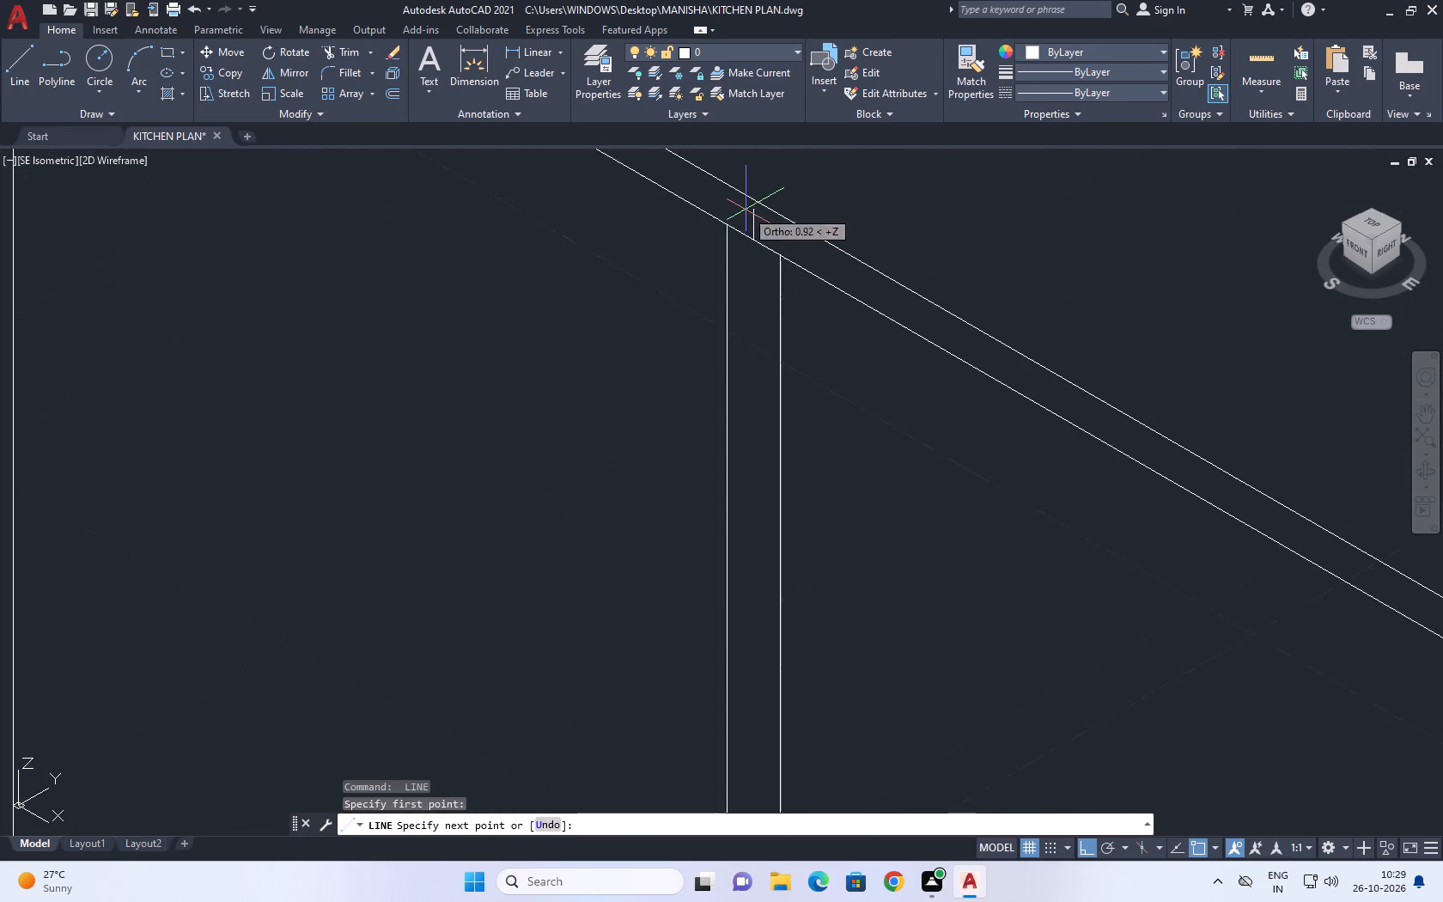
scroll(746, 210, "down", 2)
scroll(730, 643, "up", 3)
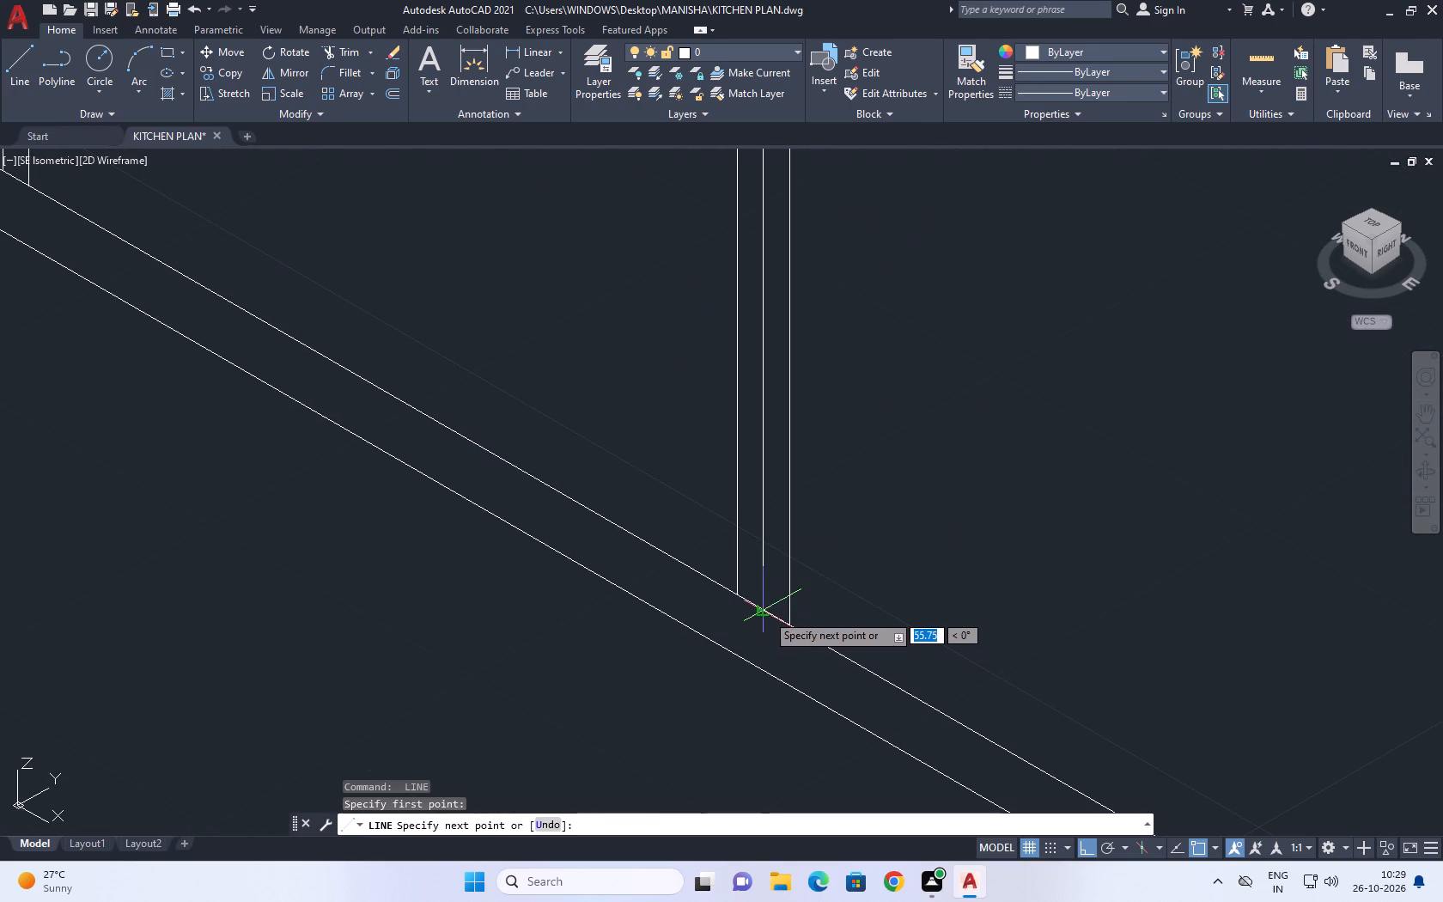
left_click(766, 613)
key("space")
Draw a vertical centre line about 56 units long between the top and bottom midpoints of the fourth divider.
scroll(793, 357, "down", 5)
key("space")
middle_click_drag(899, 375, 618, 552)
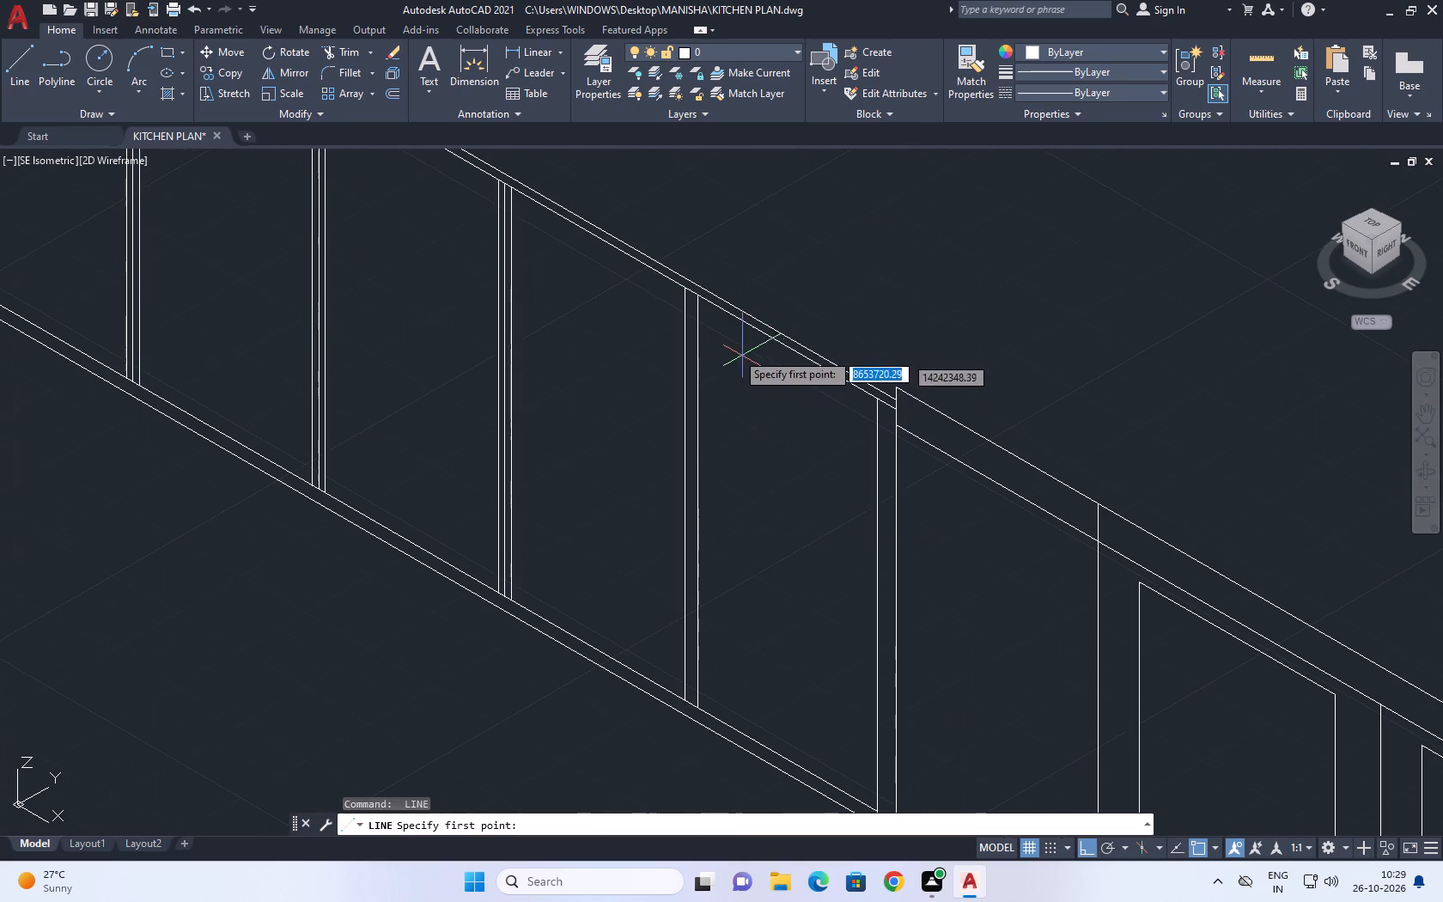
scroll(693, 302, "up", 3)
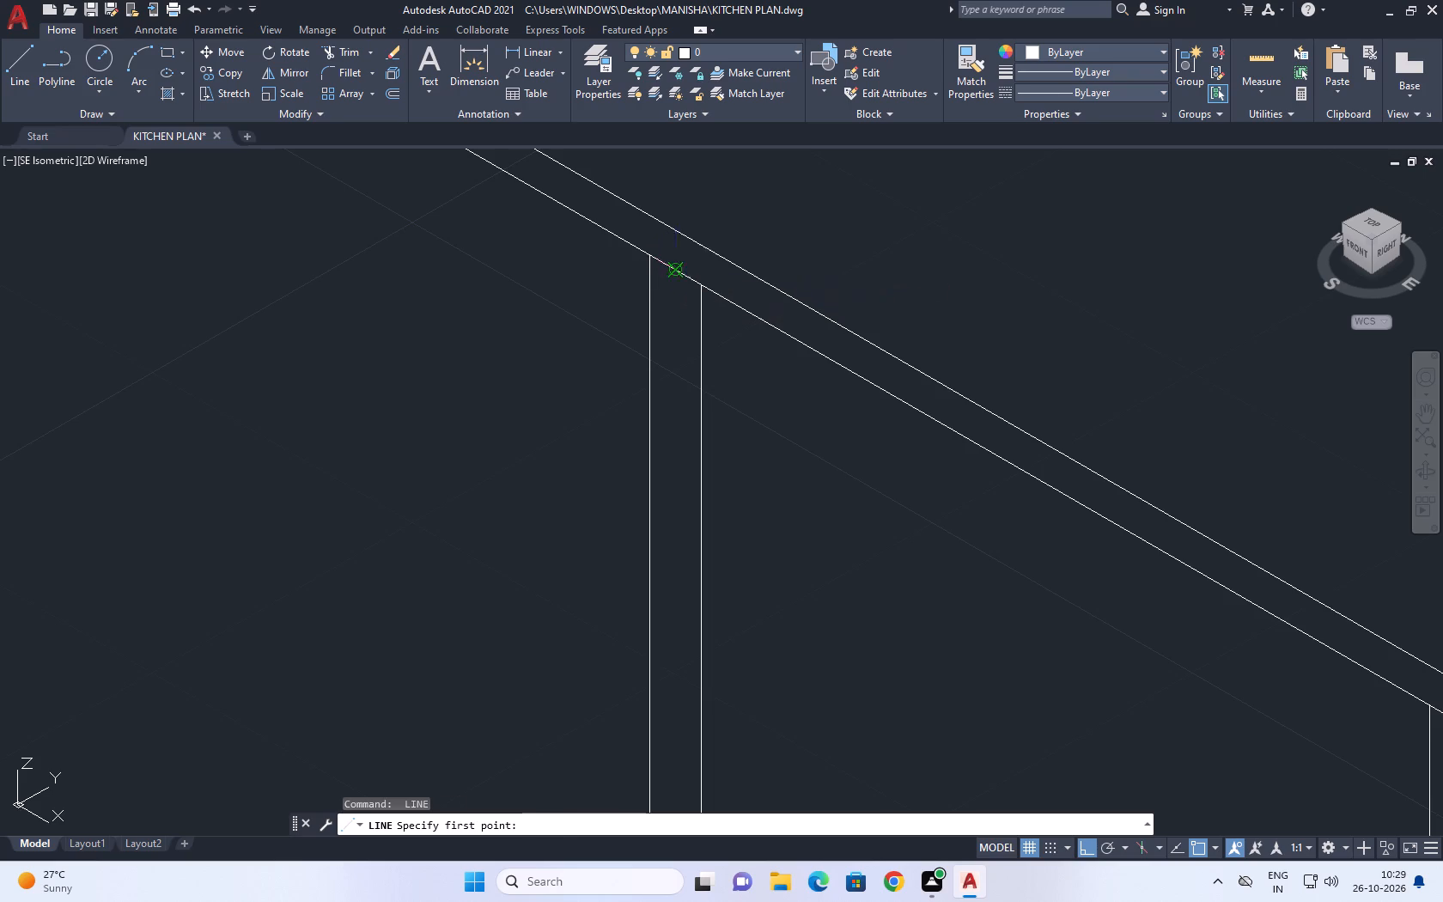
left_click(675, 270)
scroll(708, 444, "down", 3)
middle_click_drag(655, 604, 662, 363)
scroll(701, 564, "up", 2)
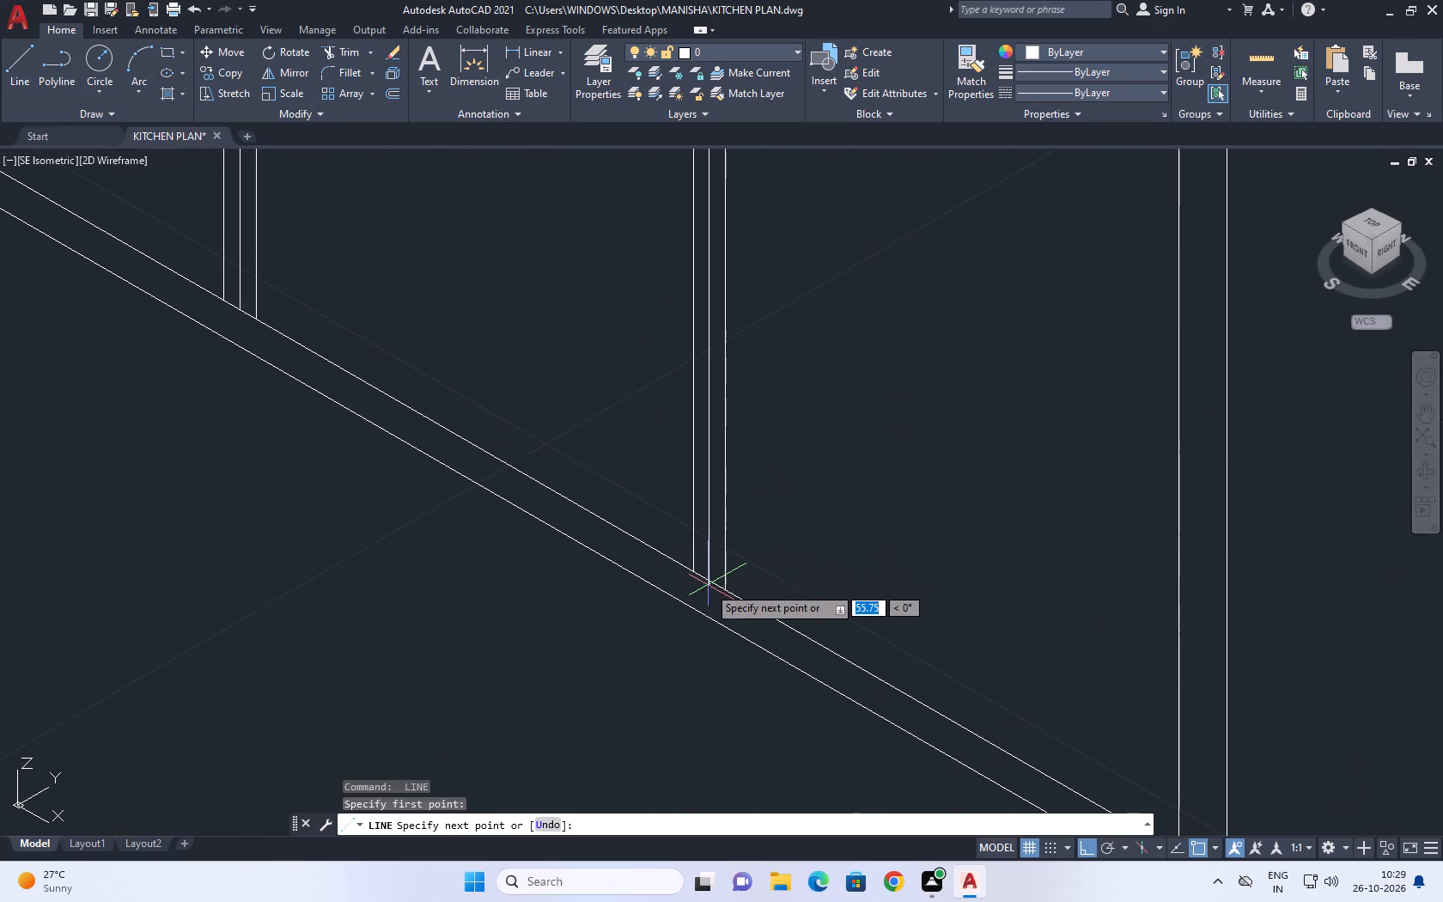
left_click(711, 582)
key("Escape")
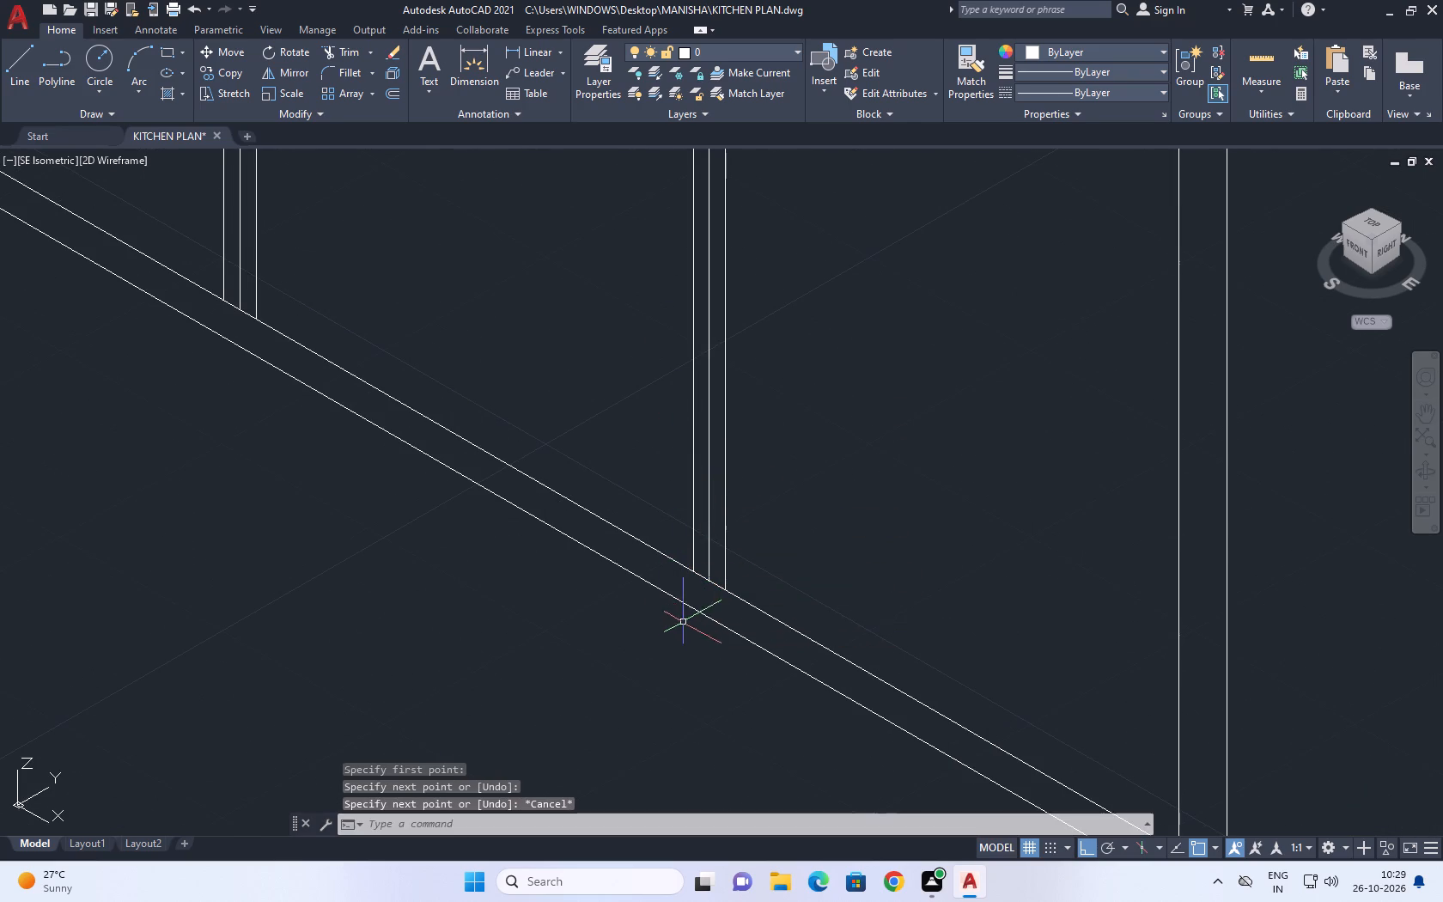
Erase the two side lines of the fourth divider, leaving only its centre line.
middle_click_drag(675, 633, 660, 683)
scroll(671, 614, "up", 1)
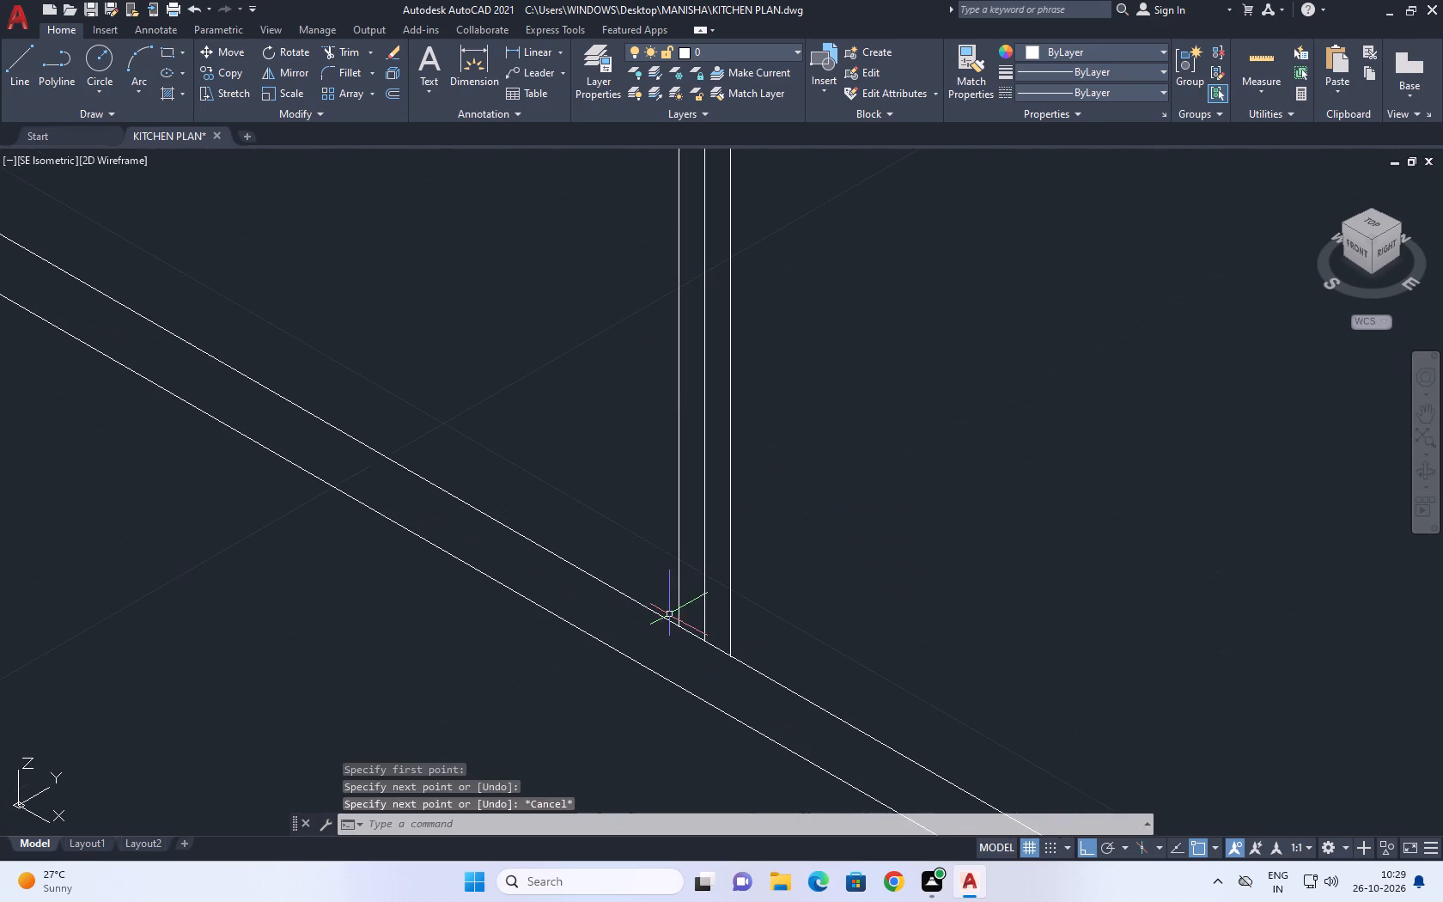
middle_click_drag(661, 423, 639, 514)
middle_click_drag(621, 454, 615, 509)
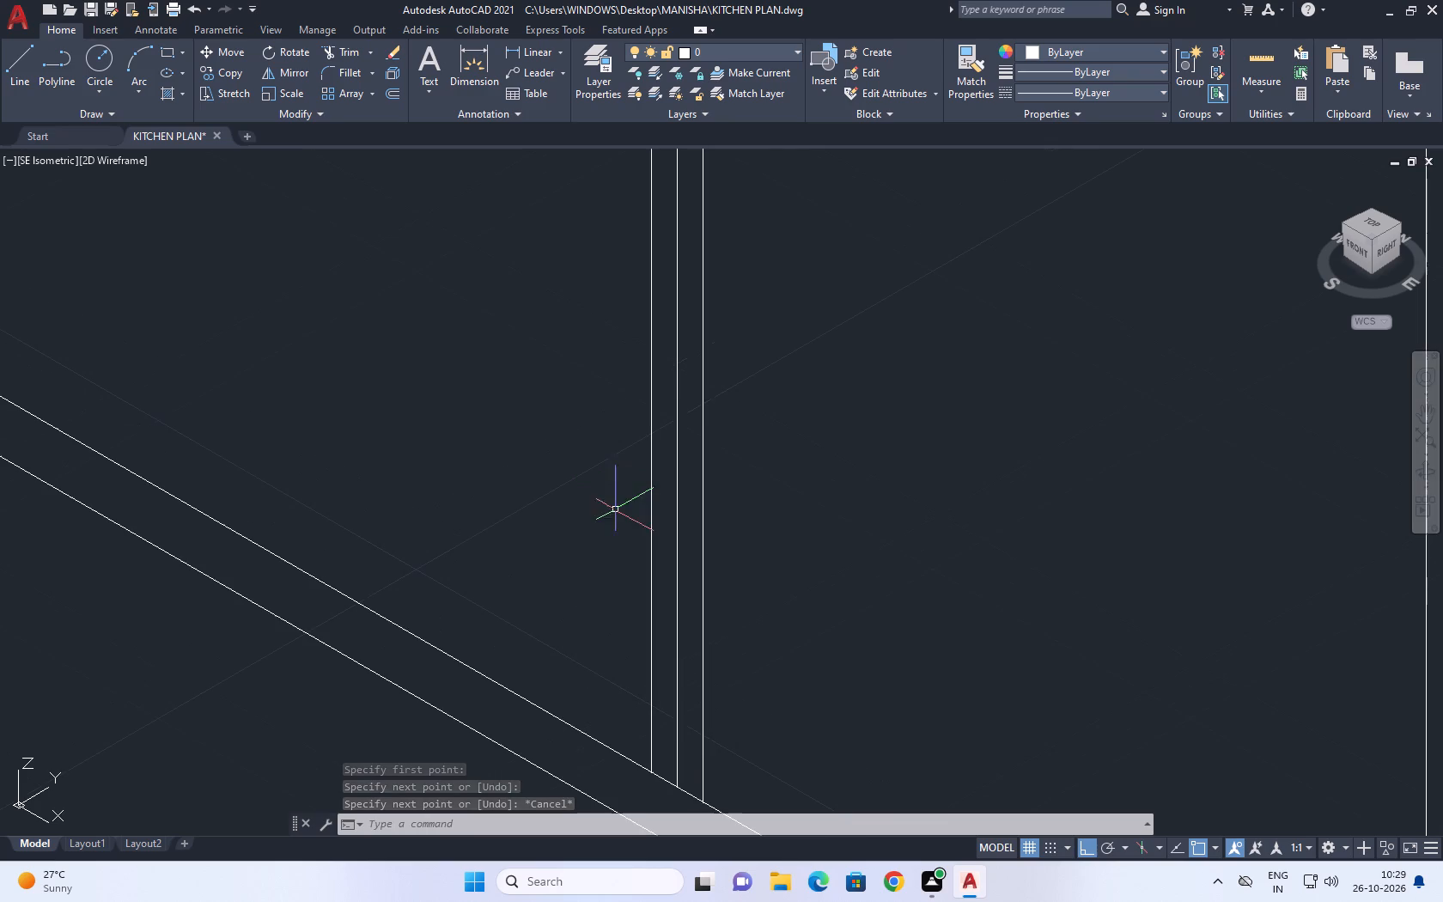
left_click(703, 533)
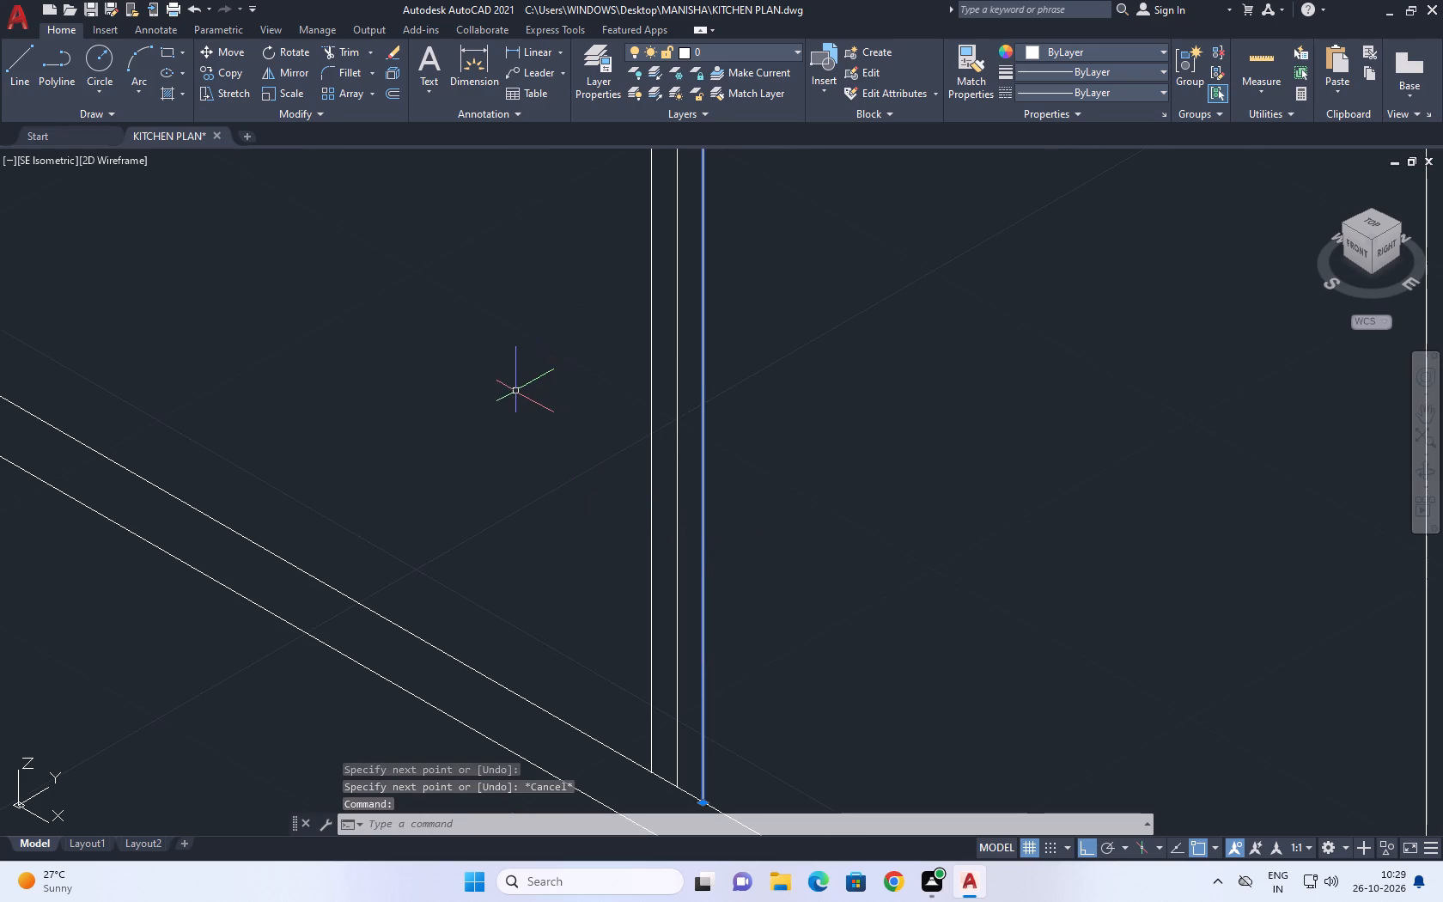
middle_click_drag(654, 430, 636, 470)
middle_click_drag(656, 465, 511, 533)
scroll(513, 533, "down", 1)
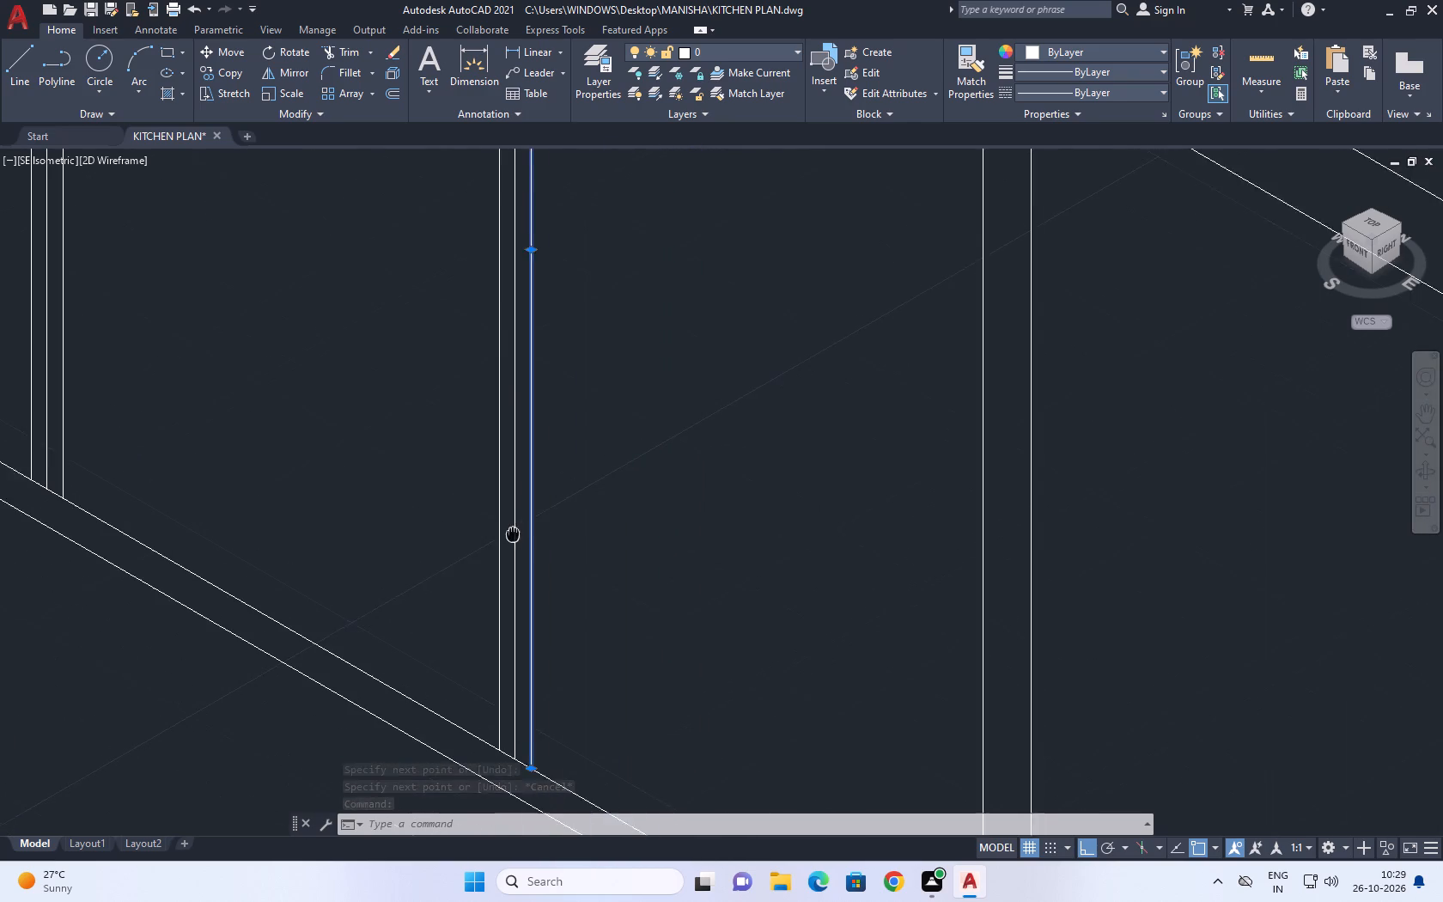
middle_click_drag(511, 533, 496, 539)
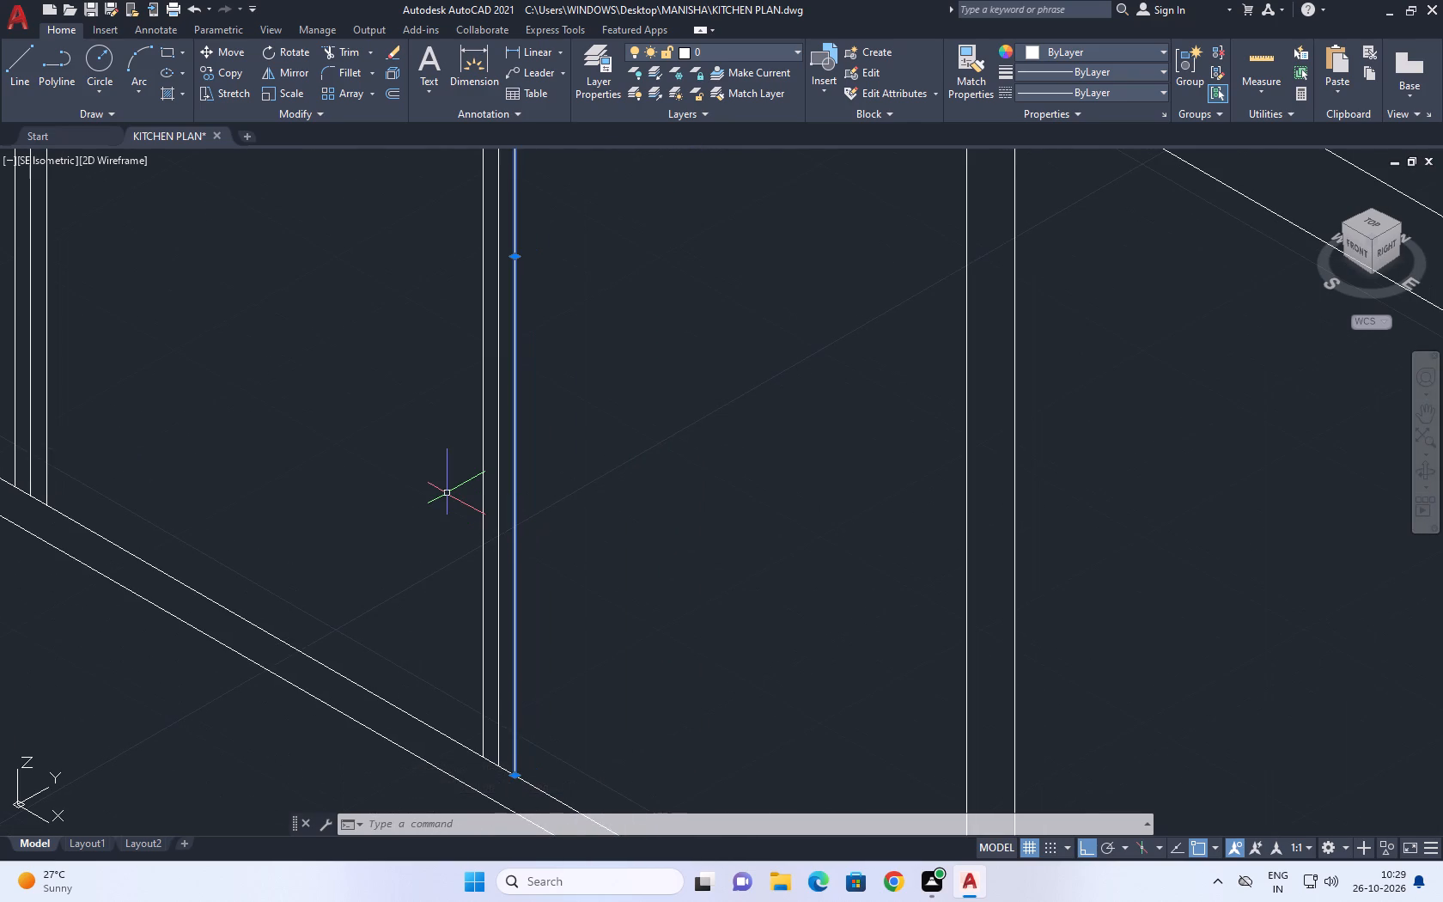
key("Delete")
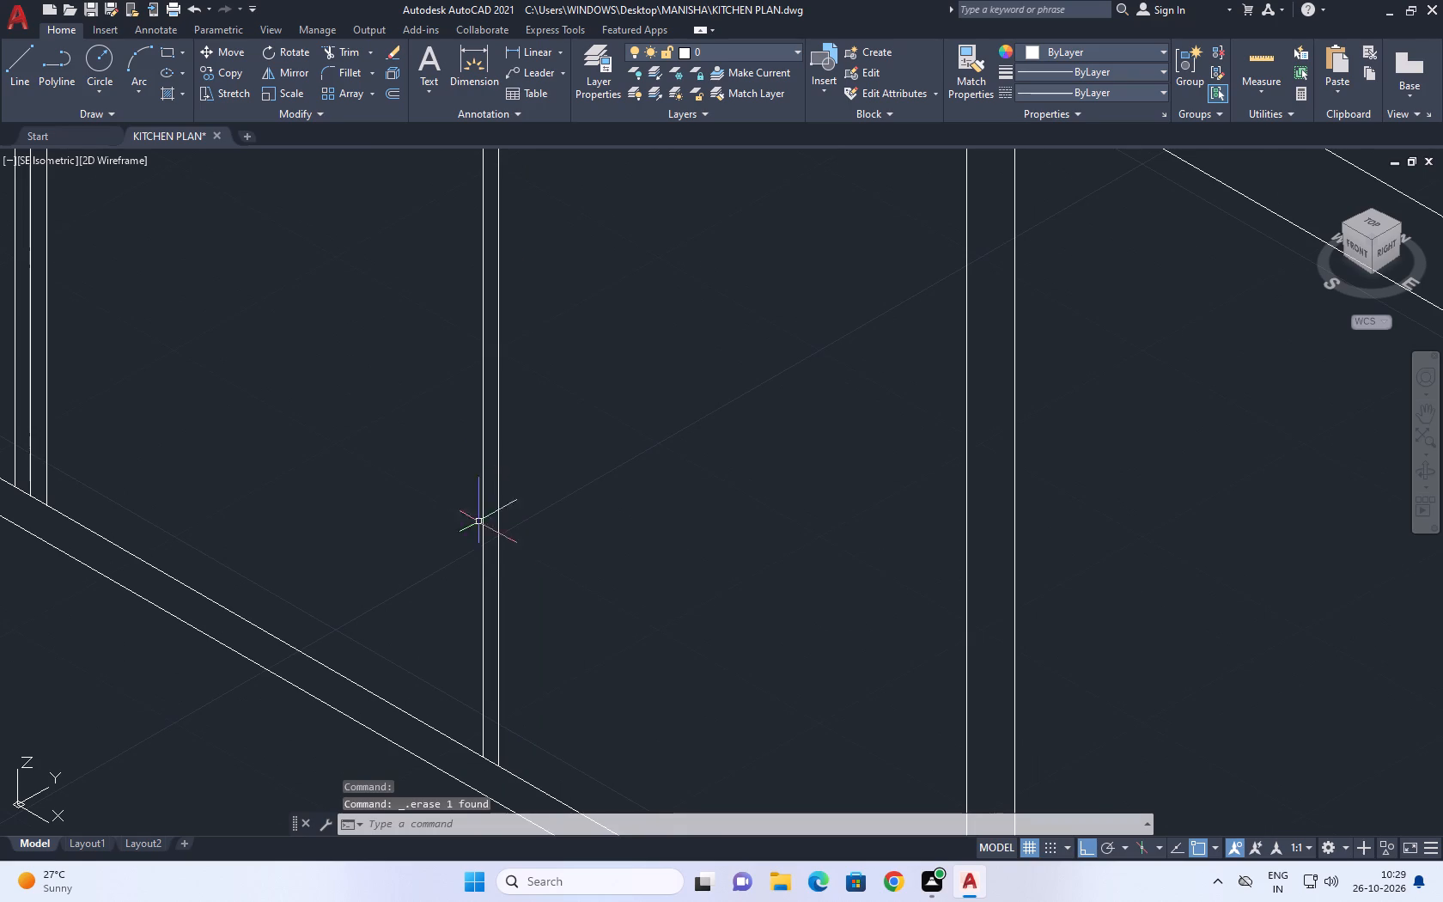
left_click(483, 552)
key("Delete")
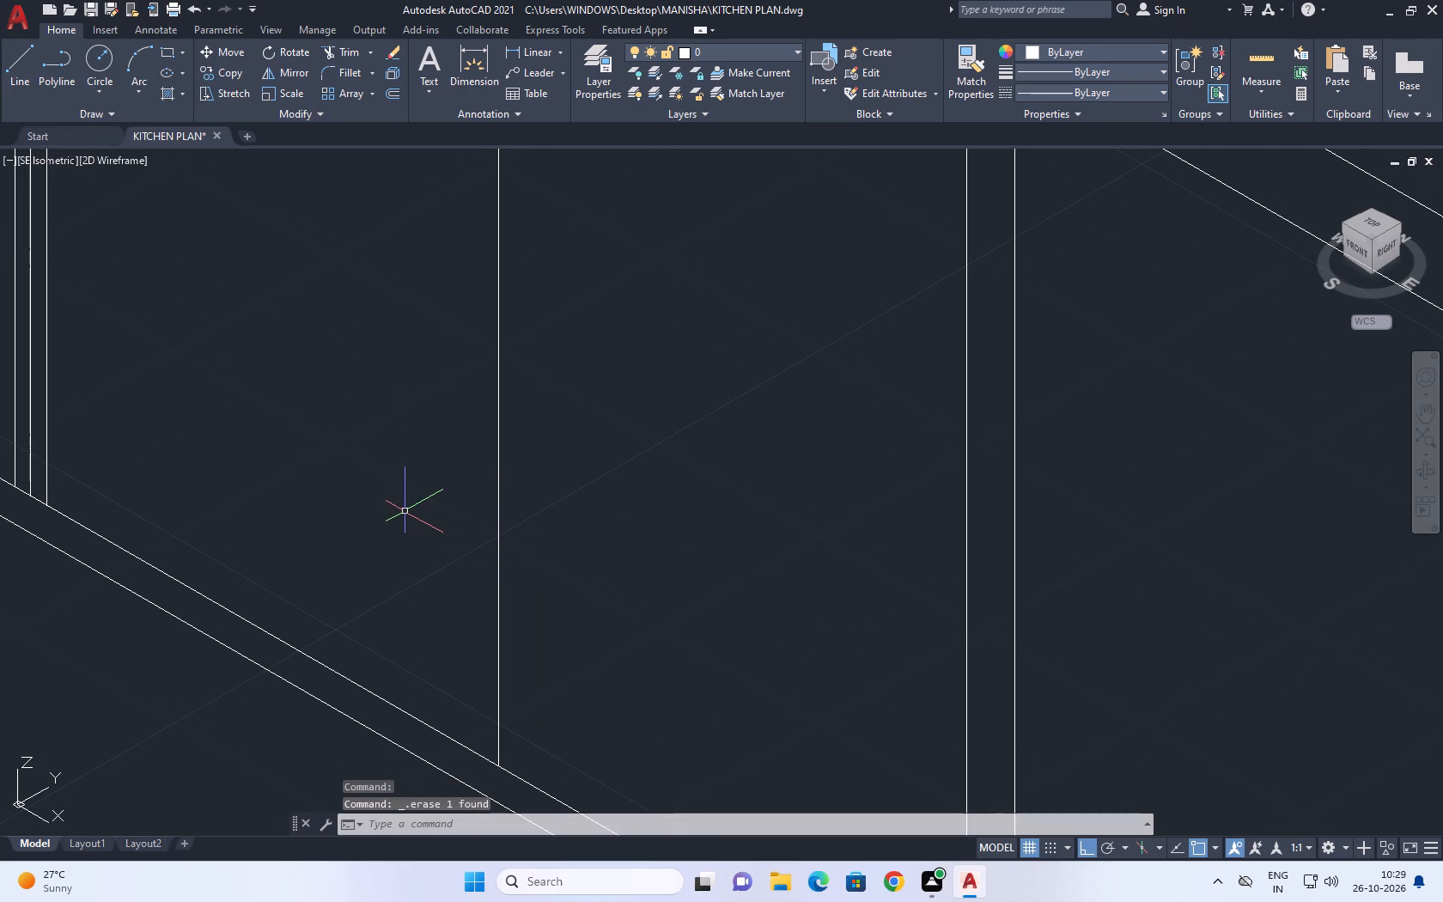
Erase the two side lines of the third, second and first dividers, leaving only their centre lines.
scroll(881, 529, "down", 3)
middle_click_drag(686, 469, 752, 505)
scroll(694, 476, "up", 4)
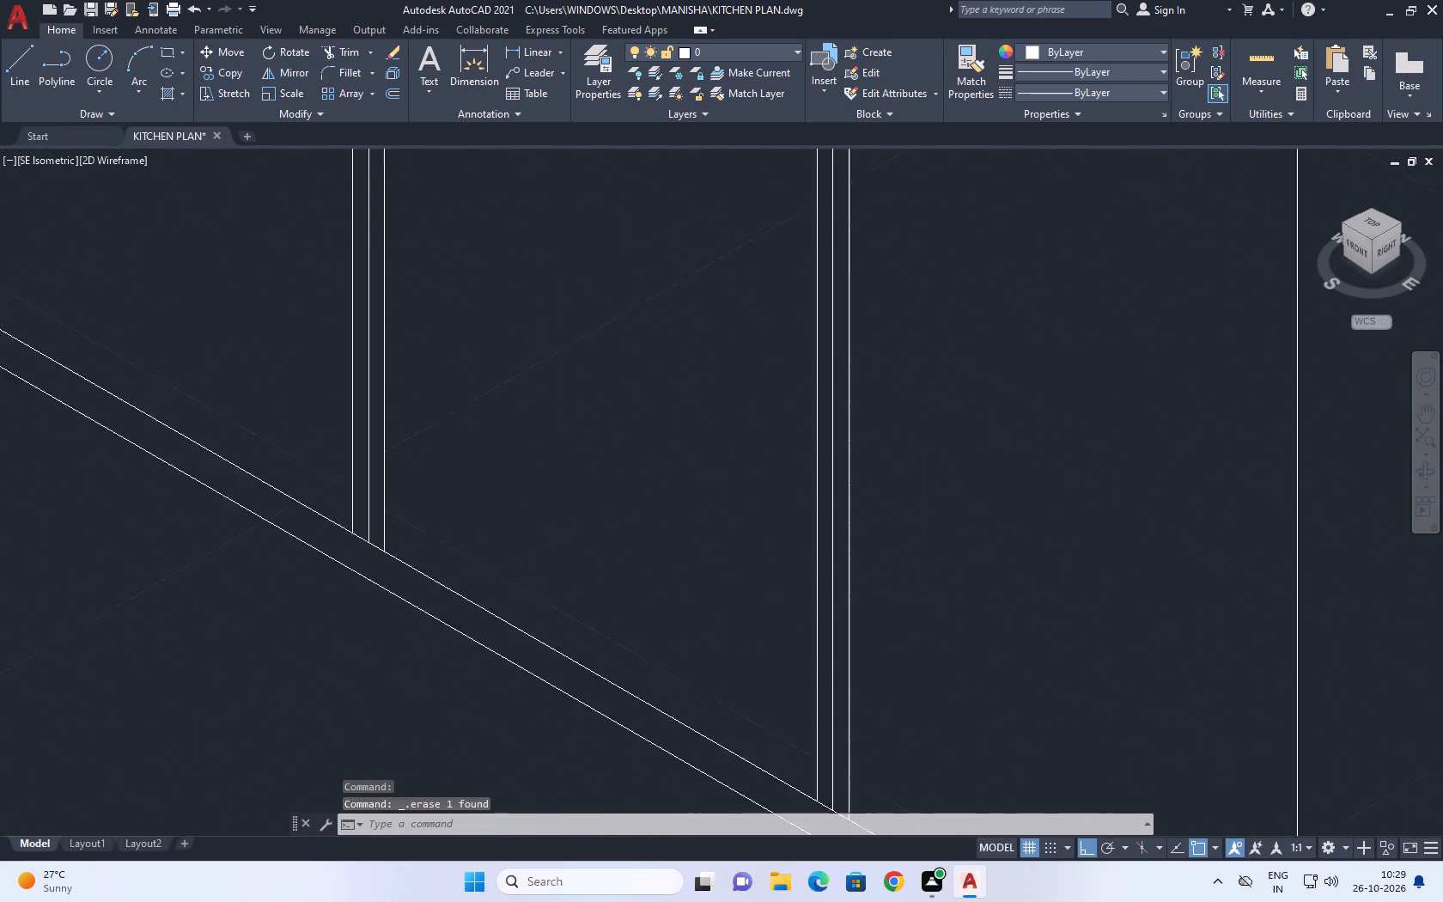
middle_click_drag(890, 531, 762, 449)
scroll(755, 470, "up", 2)
left_click_drag(911, 540, 877, 521)
left_click_drag(843, 473, 851, 476)
left_click_drag(774, 497, 774, 495)
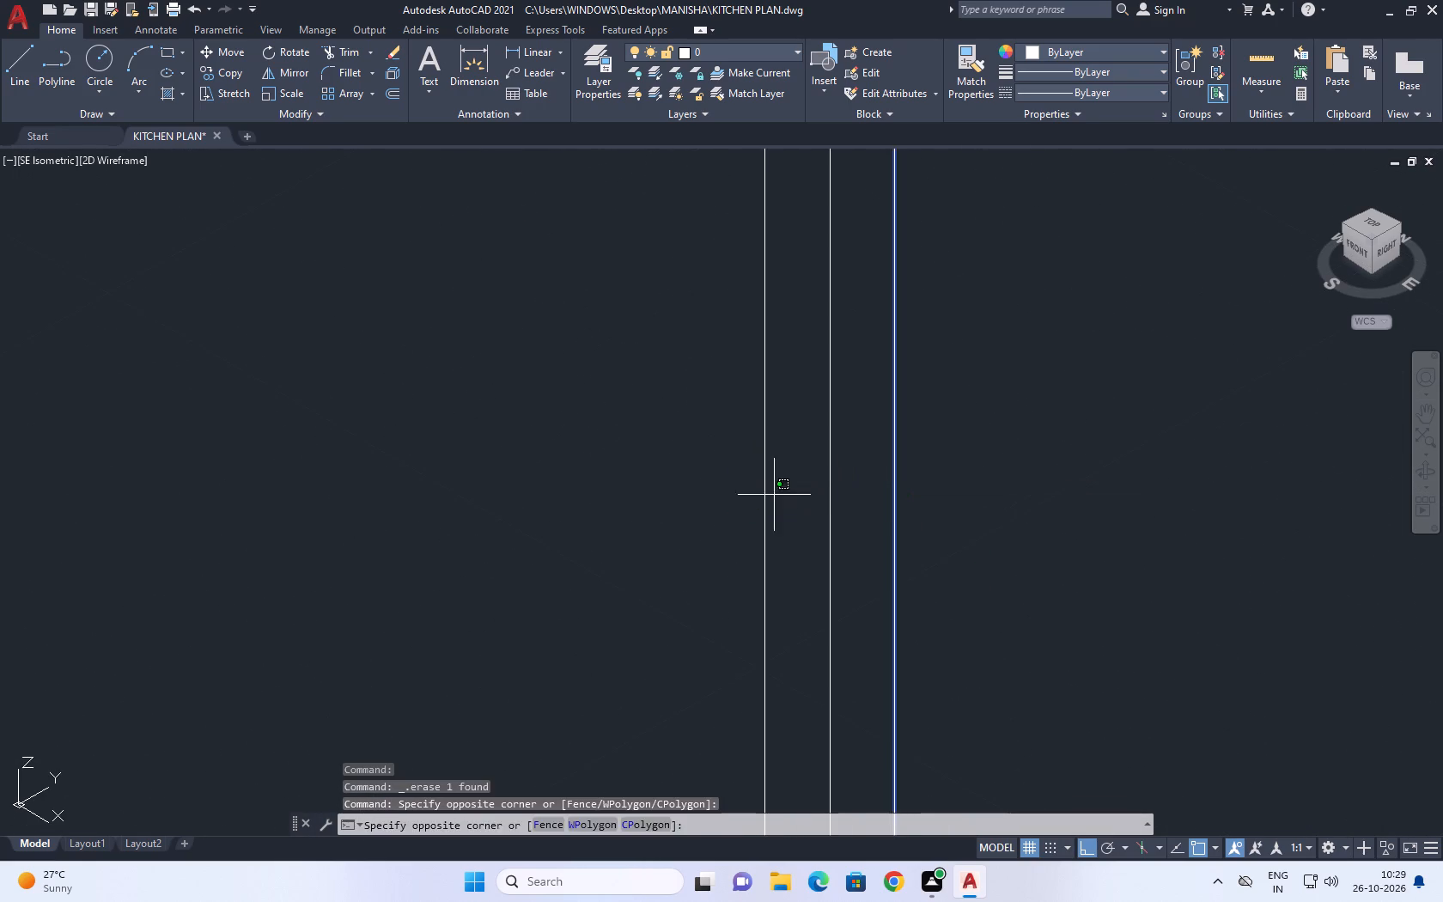
left_click_drag(774, 495, 754, 481)
left_click(716, 444)
scroll(824, 554, "down", 4)
scroll(552, 485, "up", 2)
left_click(544, 489)
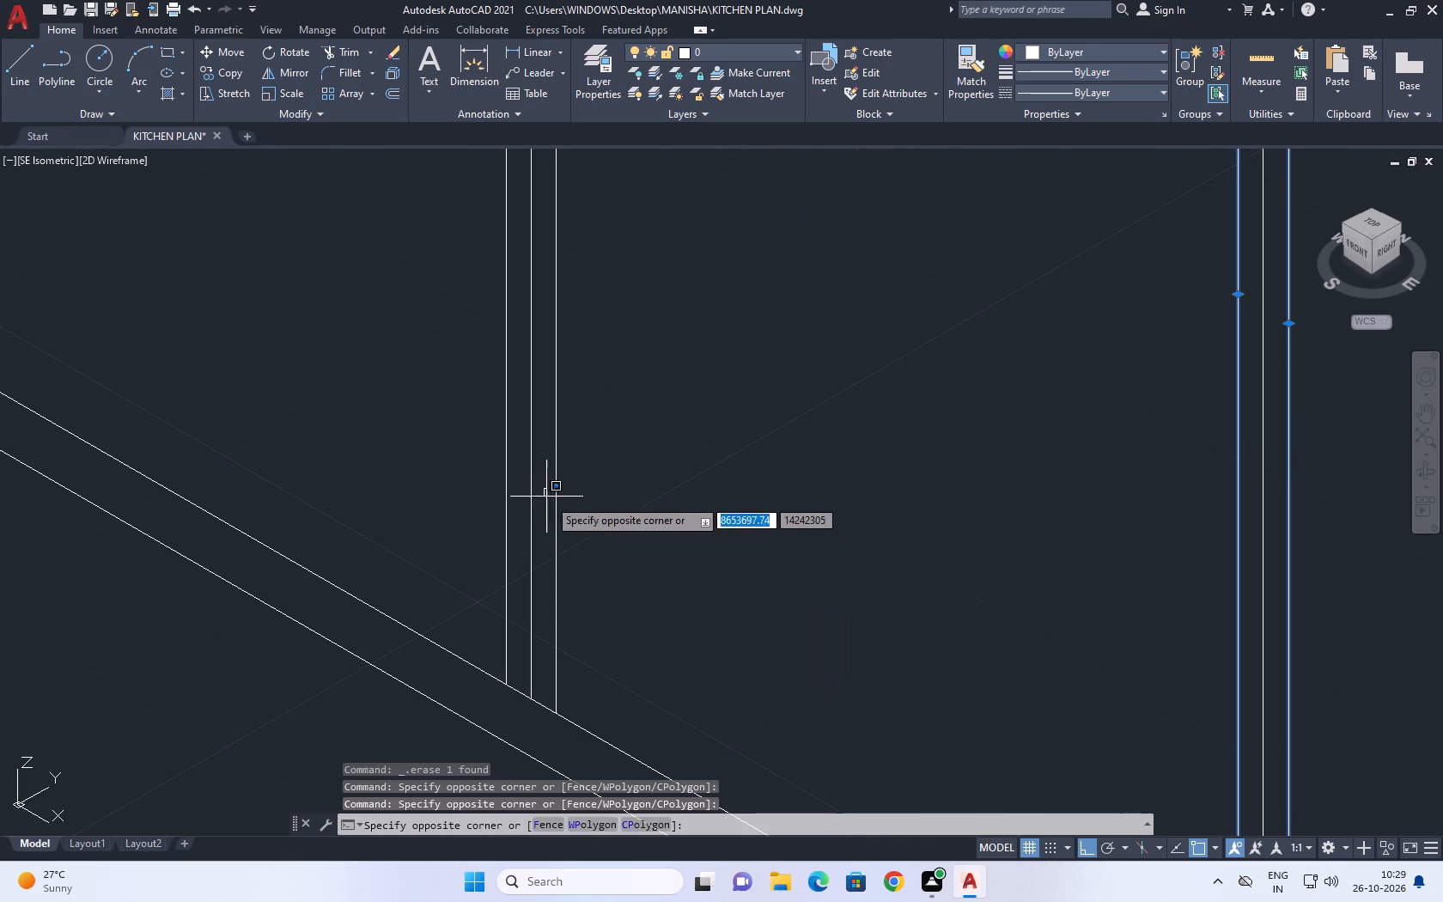
double_click(557, 532)
left_click(550, 507)
left_click(508, 530)
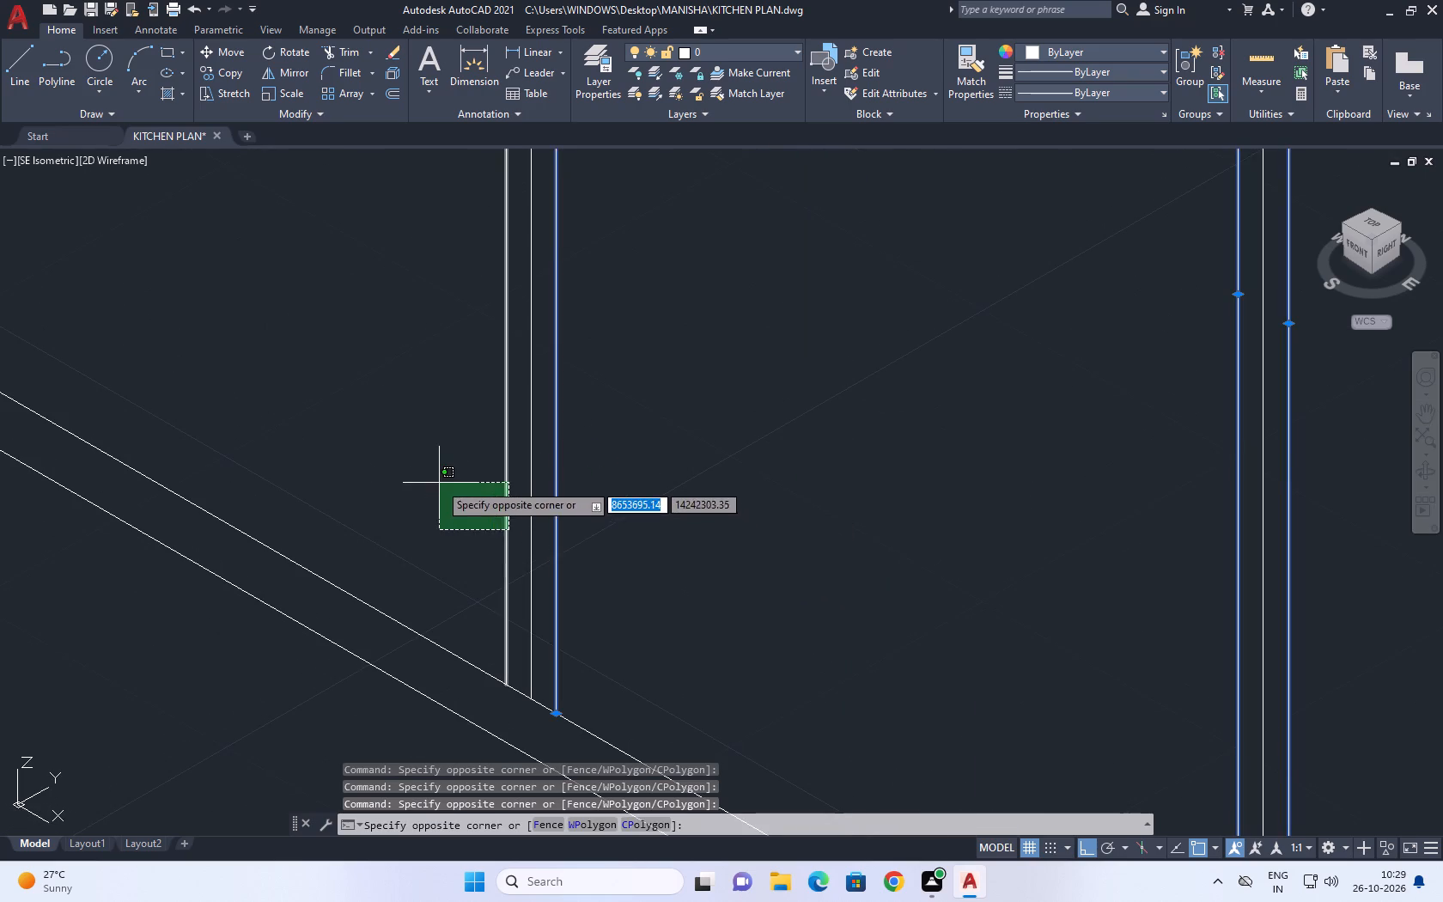
left_click(439, 478)
scroll(442, 472, "down", 4)
middle_click_drag(336, 427, 463, 488)
scroll(468, 482, "up", 8)
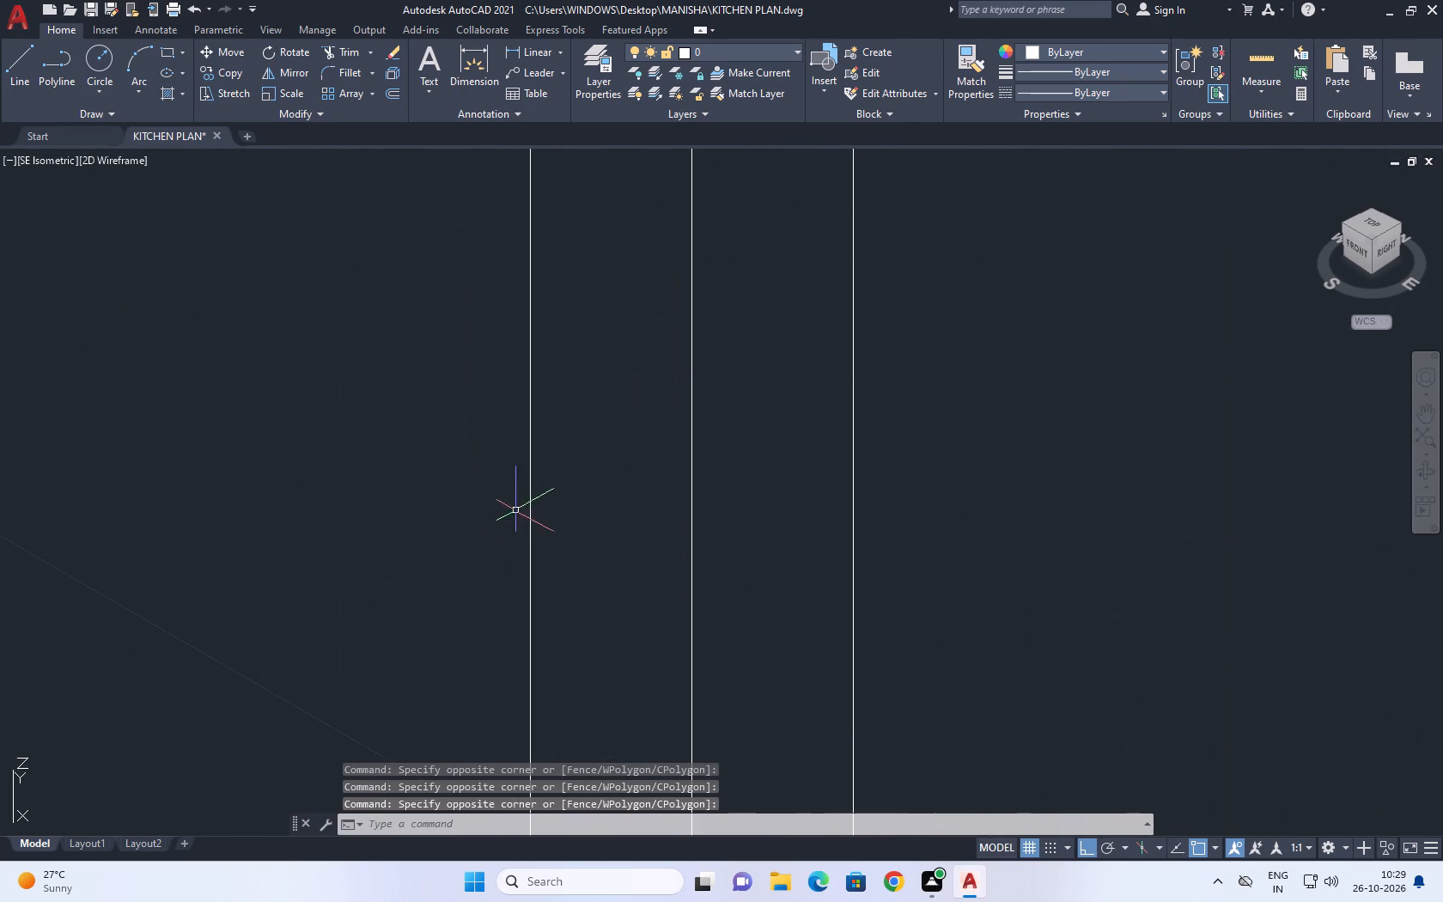
left_click(582, 557)
left_click_drag(490, 429, 490, 420)
scroll(706, 494, "down", 3)
scroll(734, 510, "up", 2)
left_click(790, 566)
left_click(733, 492)
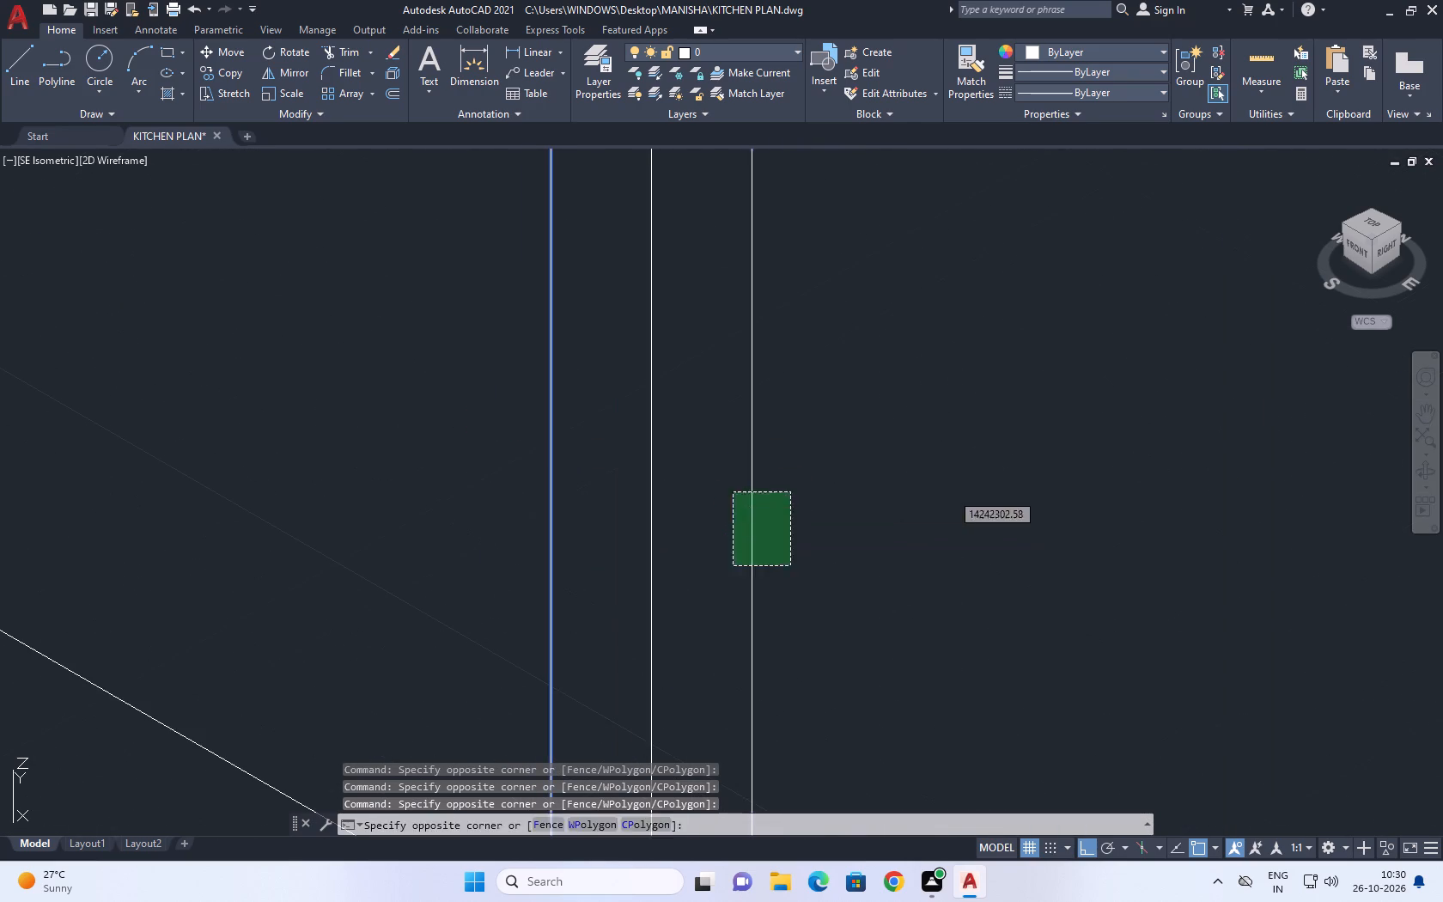
key("Delete")
Copy the first divider's centre line 2 units along the bottom rail in the negative X direction.
scroll(685, 436, "down", 2)
left_click_drag(721, 446, 706, 435)
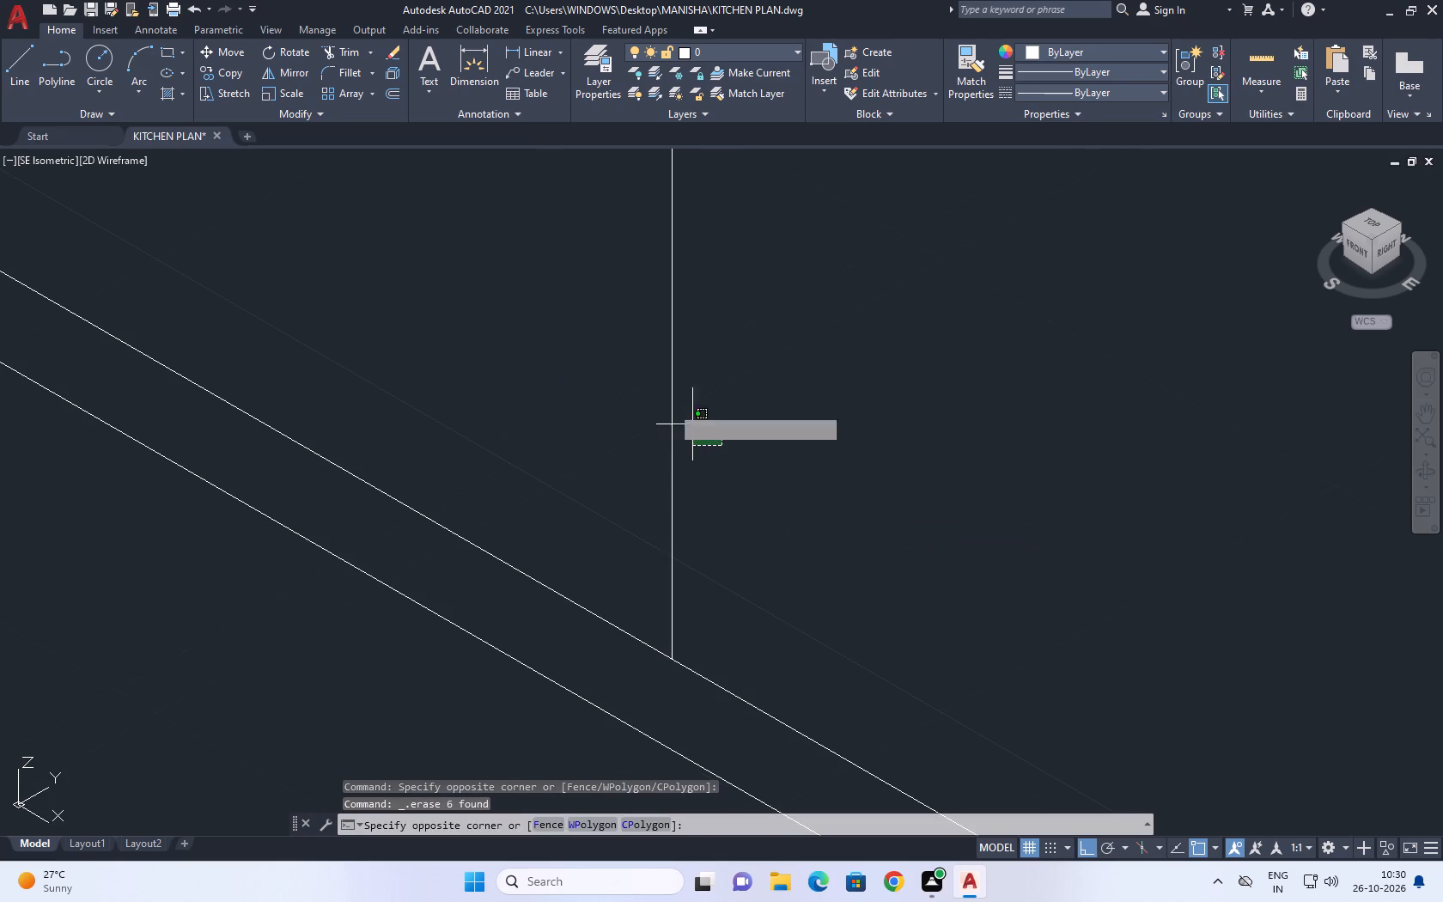
left_click(648, 386)
key("c")
key("o")
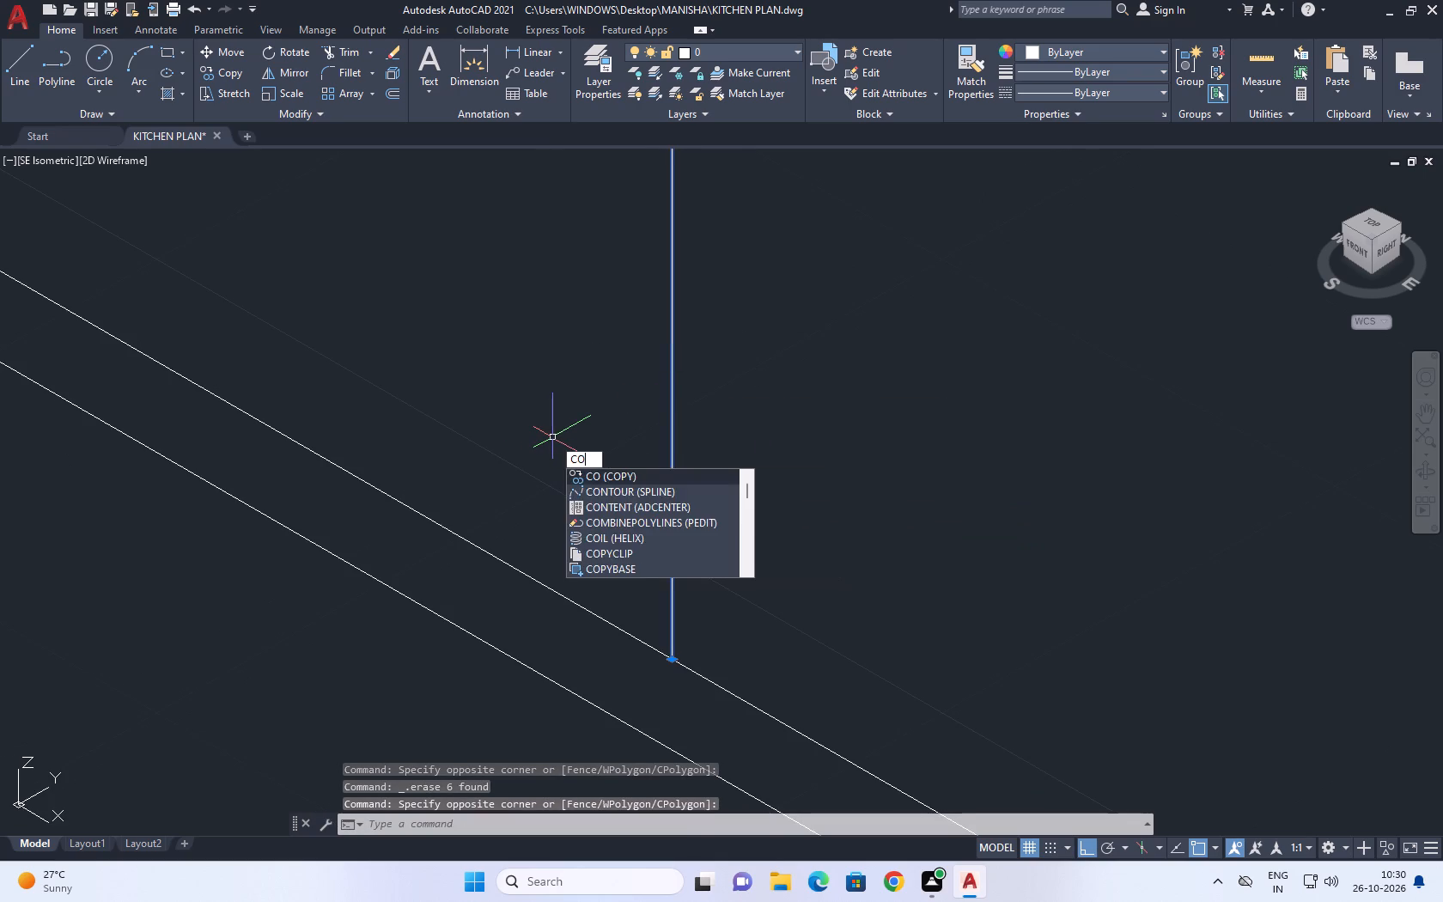
key("space")
left_click(665, 660)
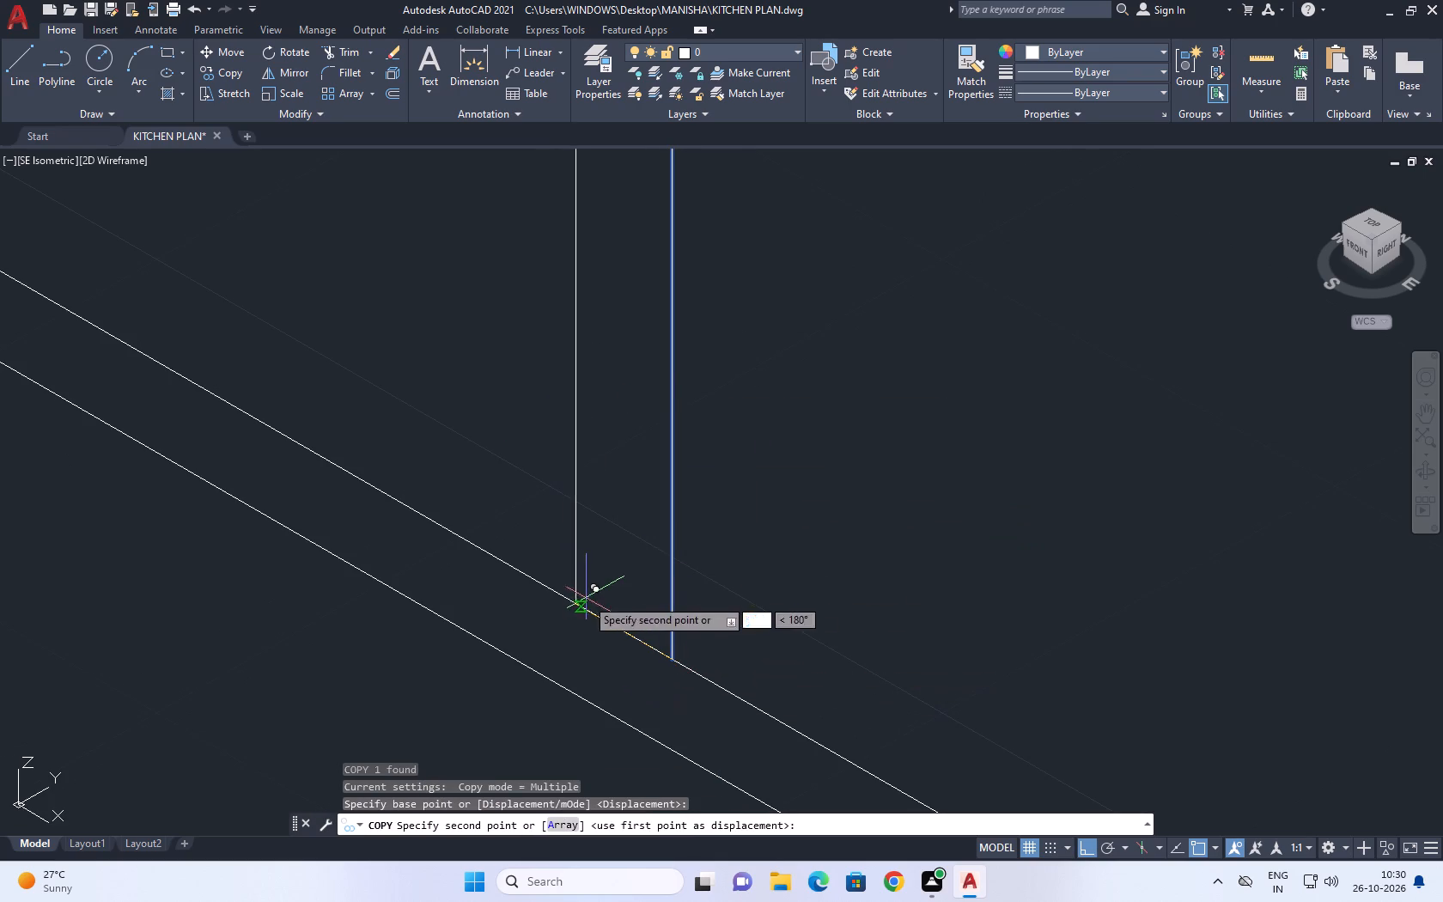
key("2")
key("Return")
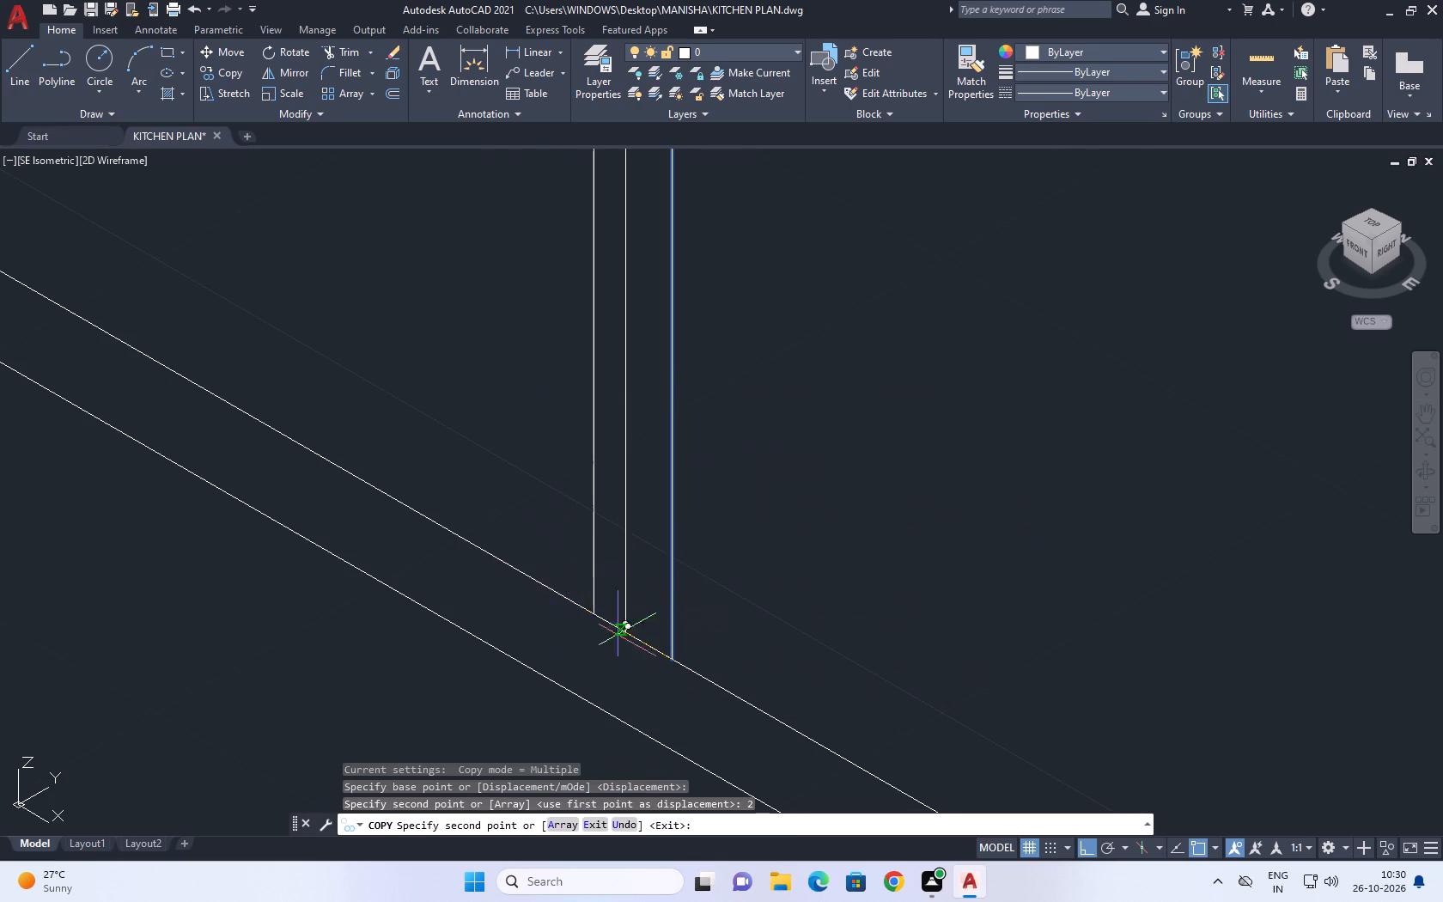
scroll(752, 593, "down", 4)
key("Escape")
Copy the first divider's centre line 2 units in the positive X direction.
scroll(727, 601, "up", 2)
left_click_drag(782, 606, 765, 592)
left_click(744, 562)
key("c")
key("o")
key("space")
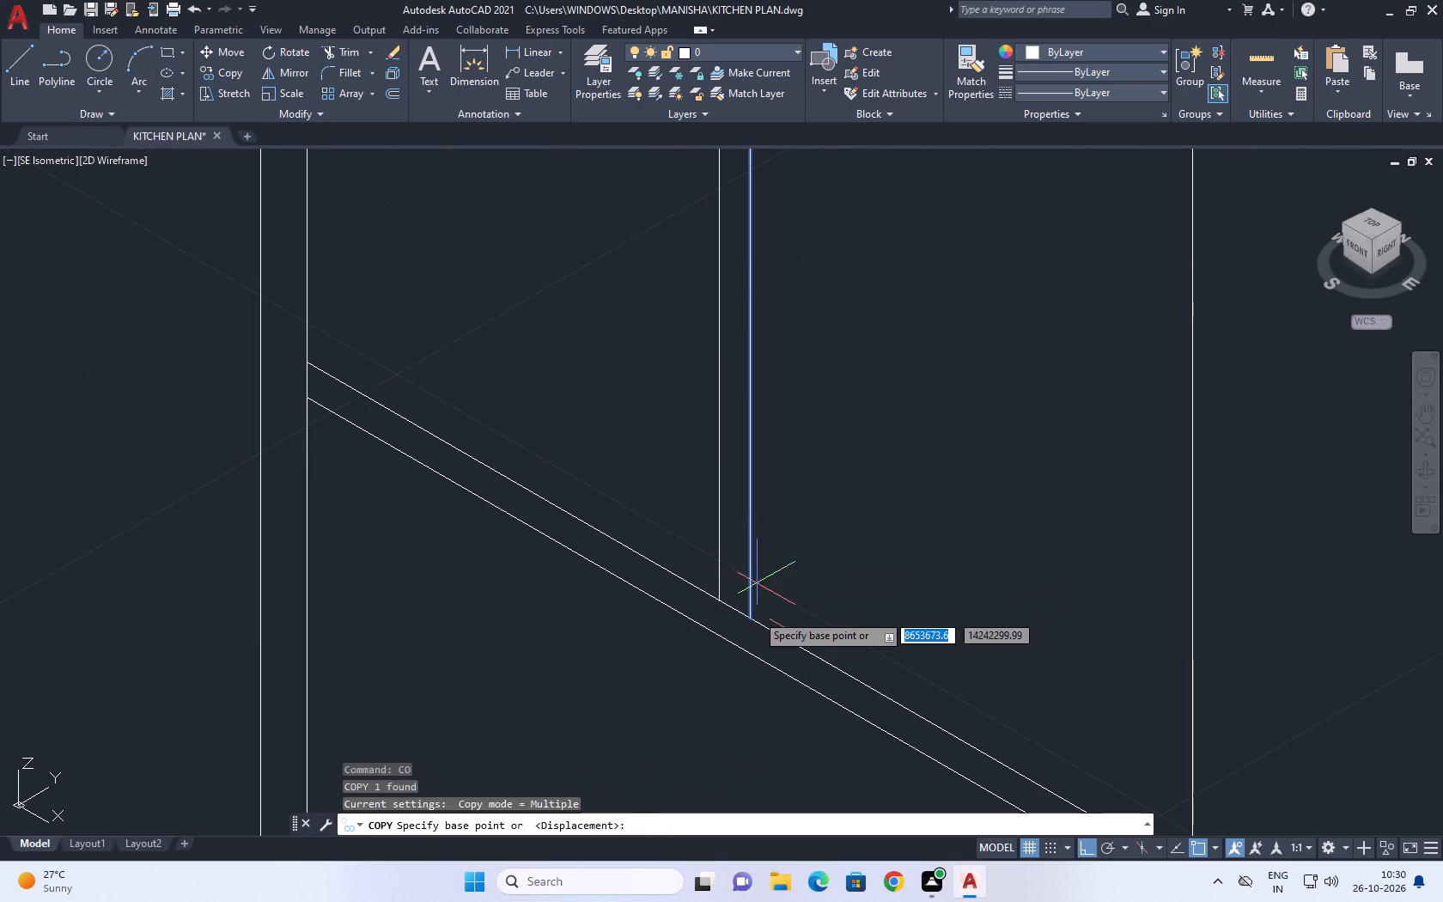
left_click(748, 613)
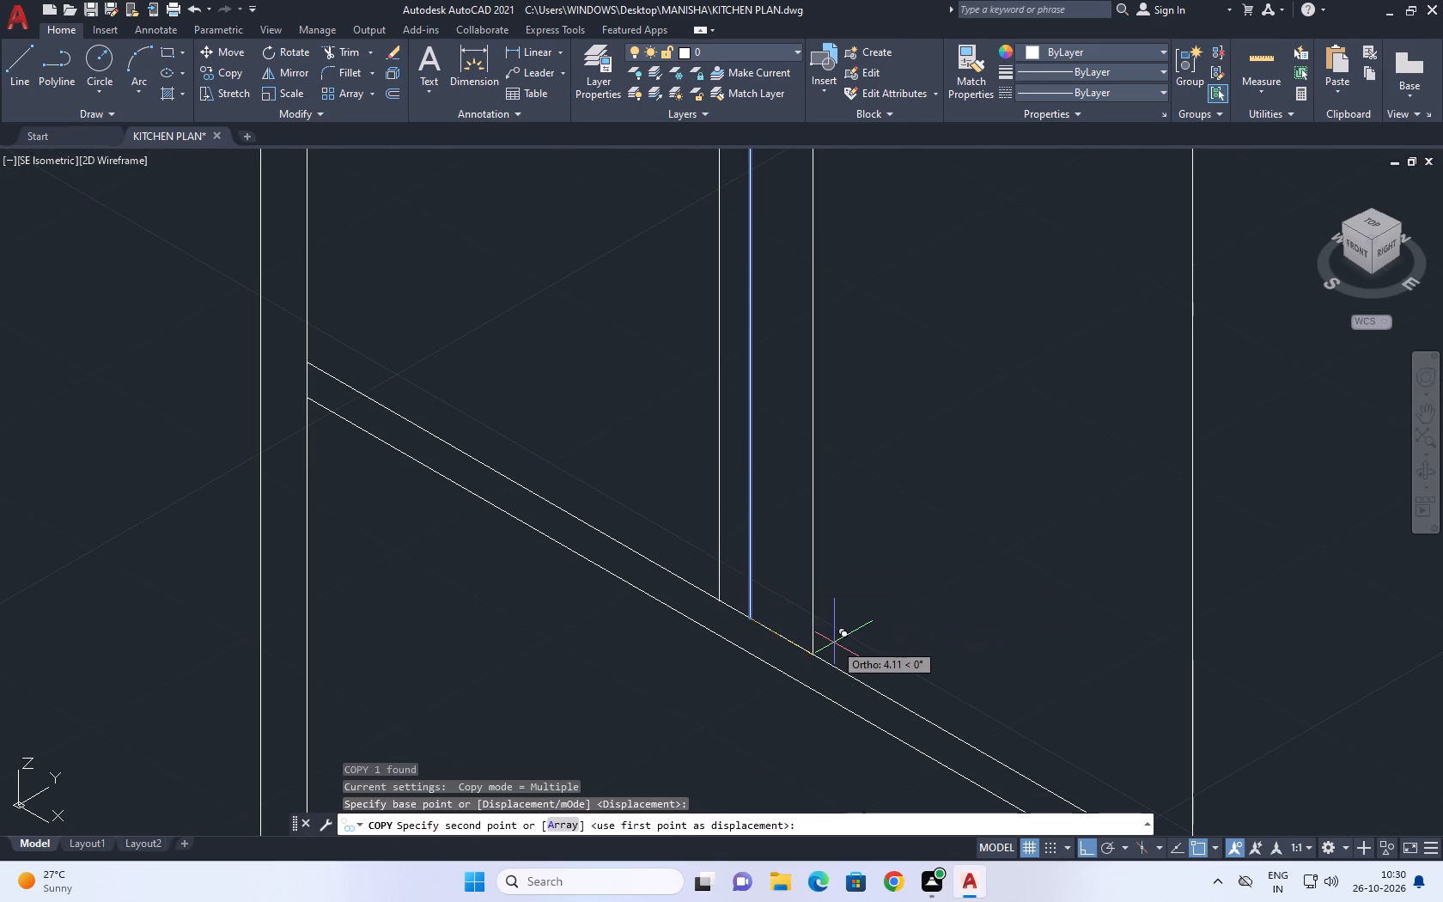
type("2")
key("space")
scroll(753, 598, "down", 3)
key("space")
Copy the second divider's centre line 2 units to each side along the X axis.
scroll(858, 658, "up", 2)
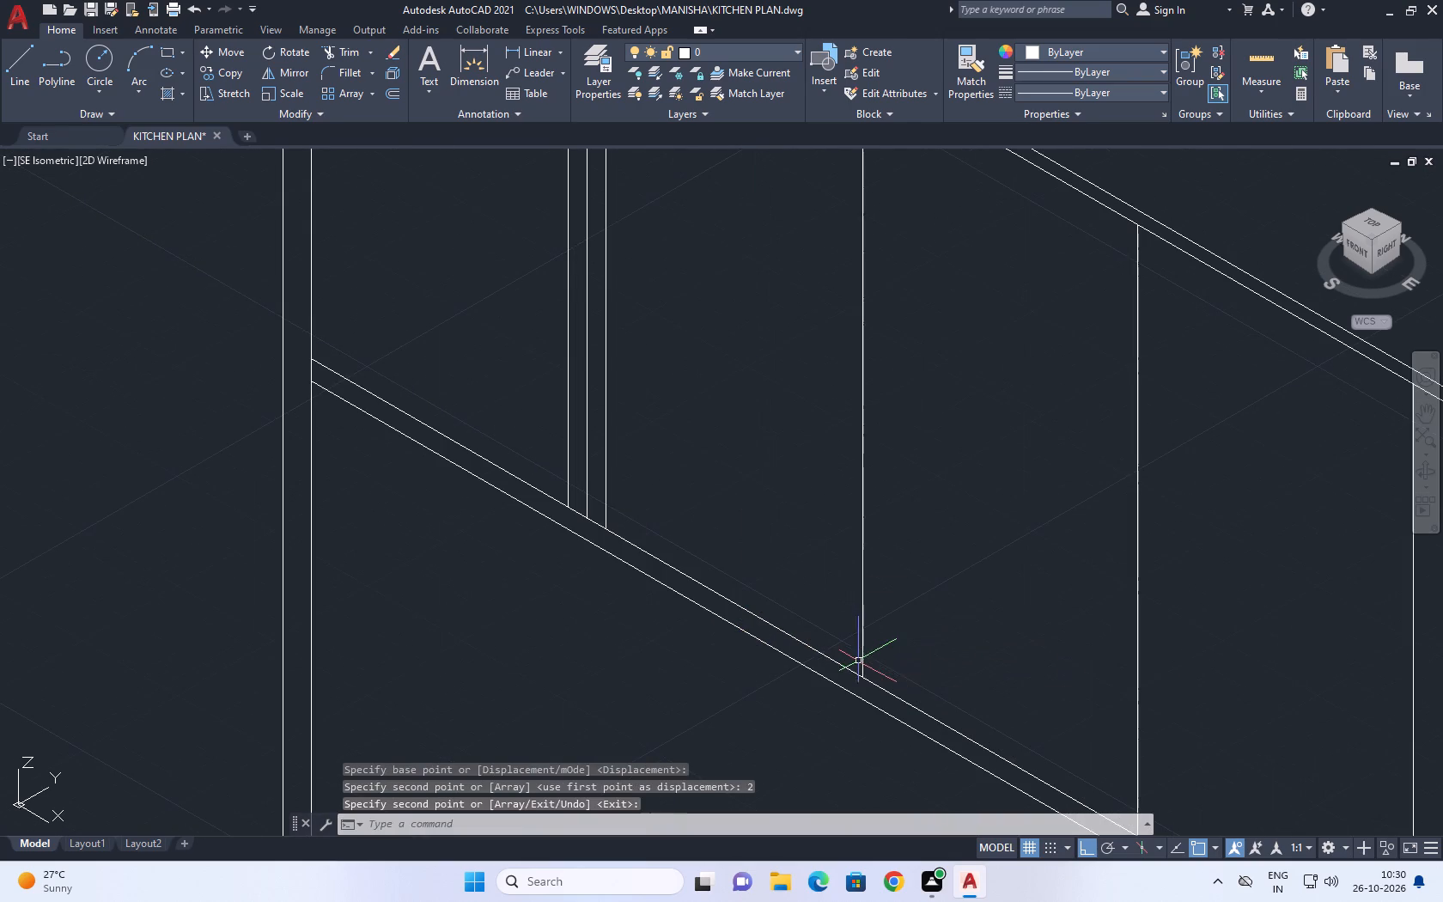
left_click(862, 662)
key("space")
left_click(858, 677)
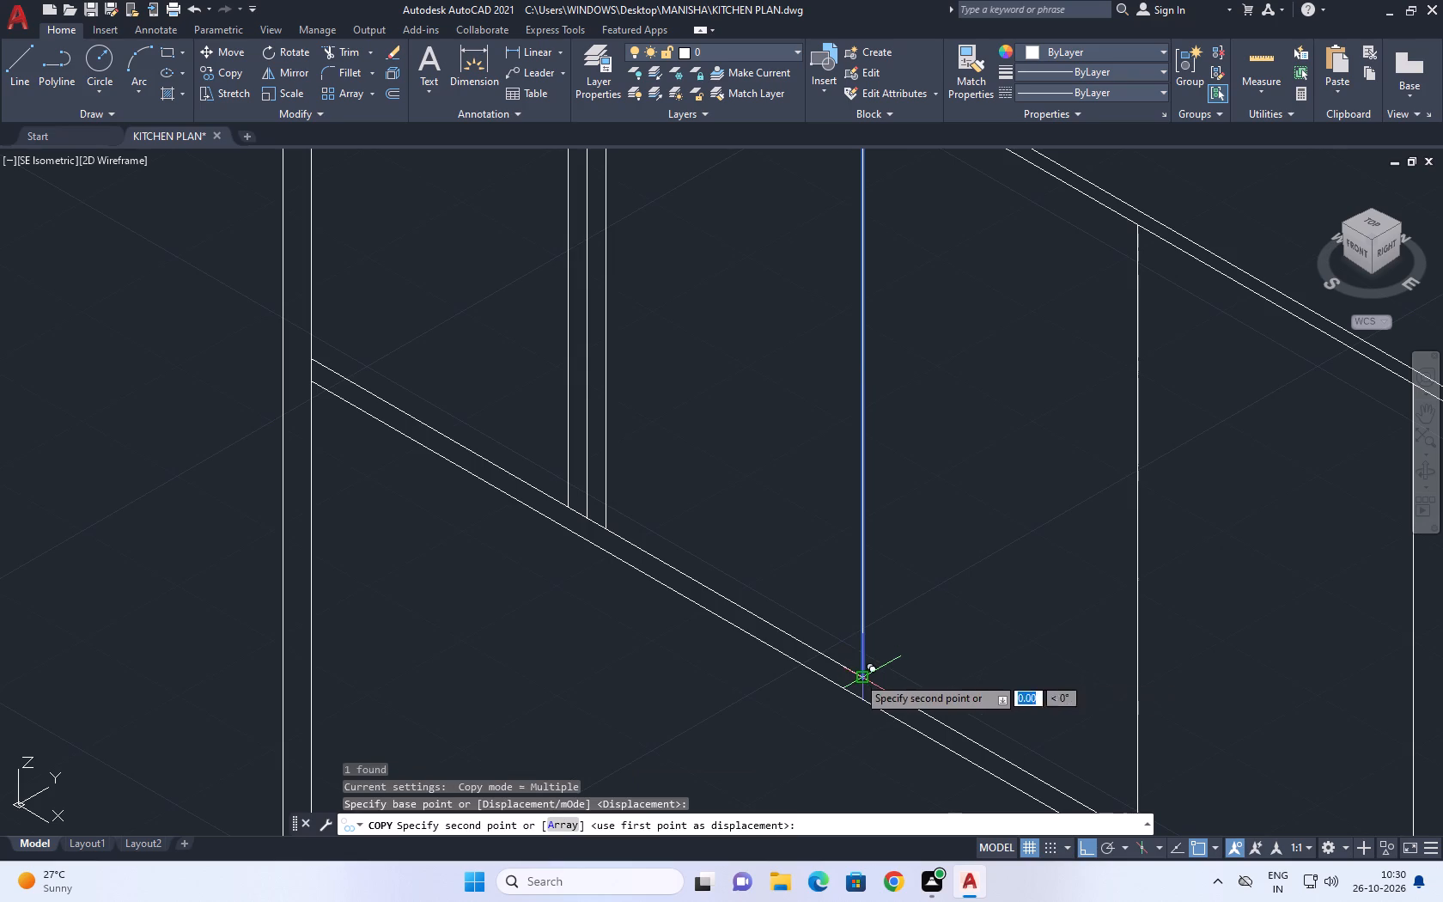
type("2")
key("space")
middle_click_drag(826, 606, 781, 569)
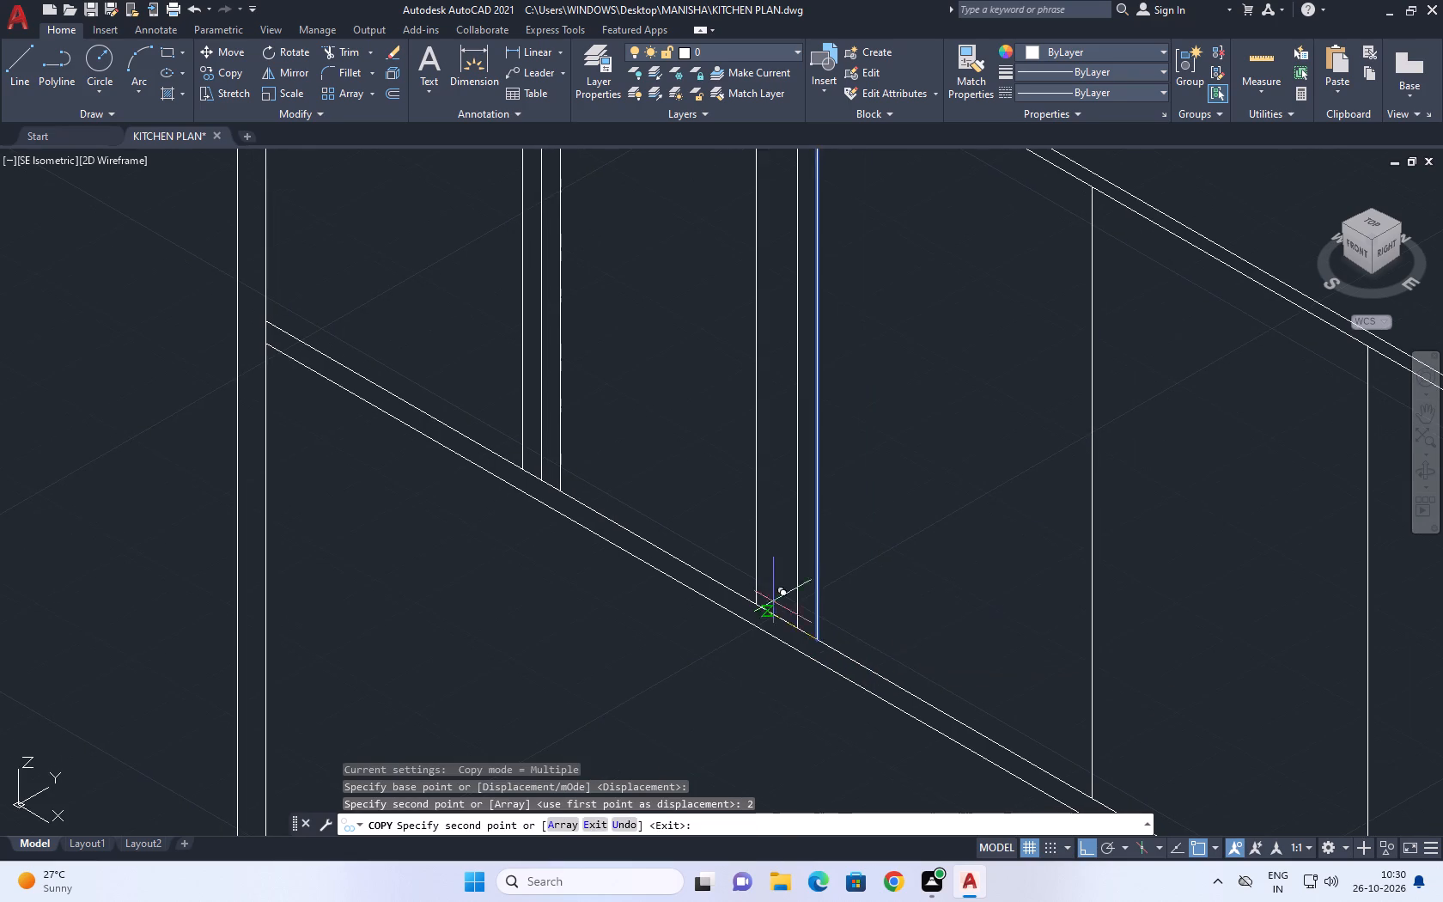
type("2")
key("space")
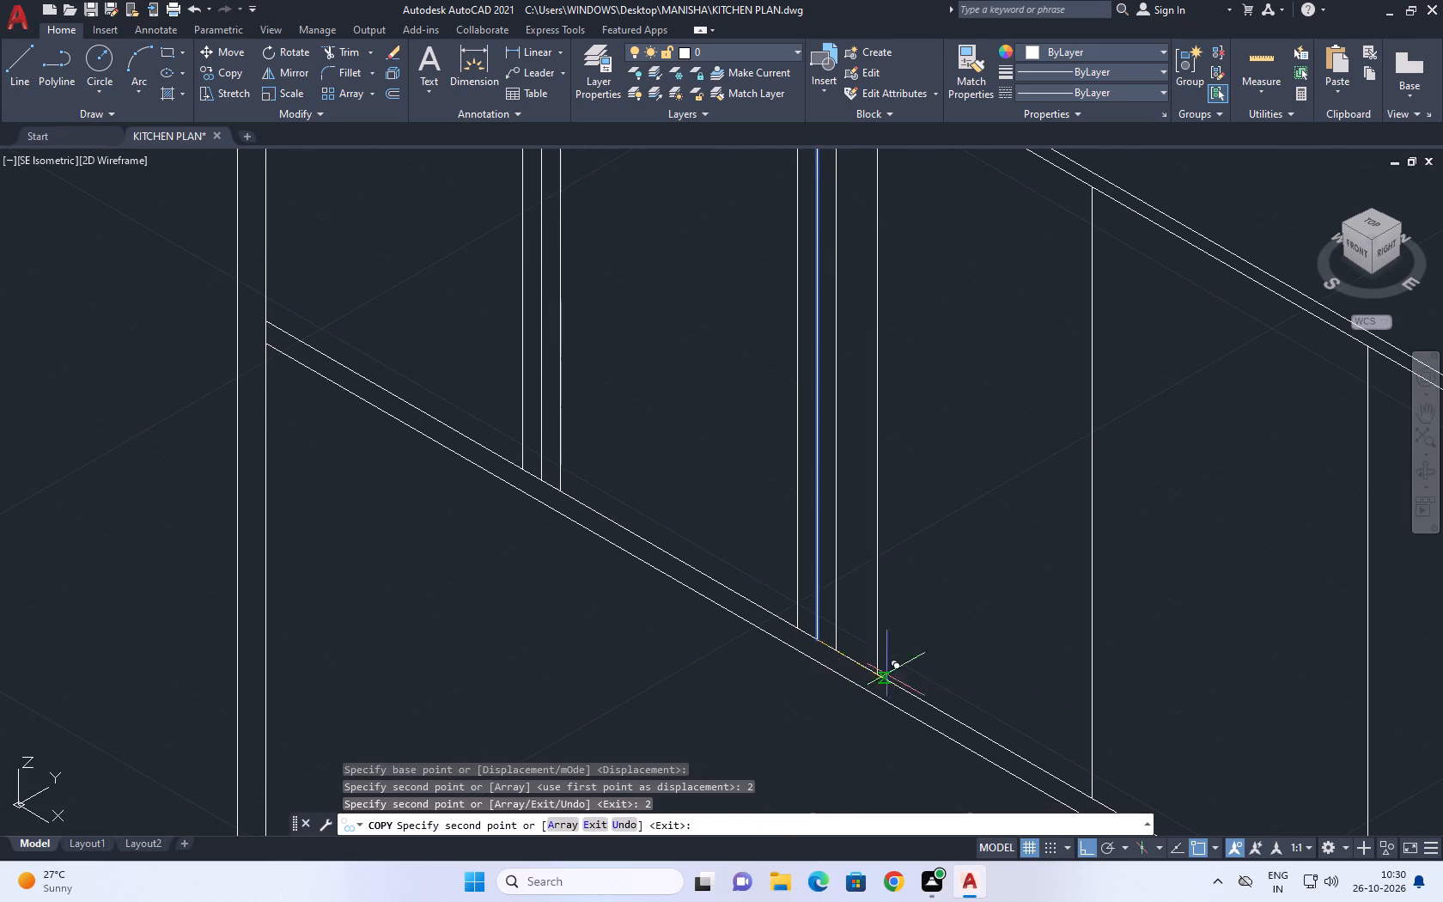
middle_click_drag(885, 633, 744, 530)
key("space")
Copy the third divider's centre line 2 units to each side along the X axis.
left_click(947, 649)
left_click_drag(911, 569, 895, 554)
left_click_drag(959, 656, 956, 645)
left_click_drag(910, 554, 898, 531)
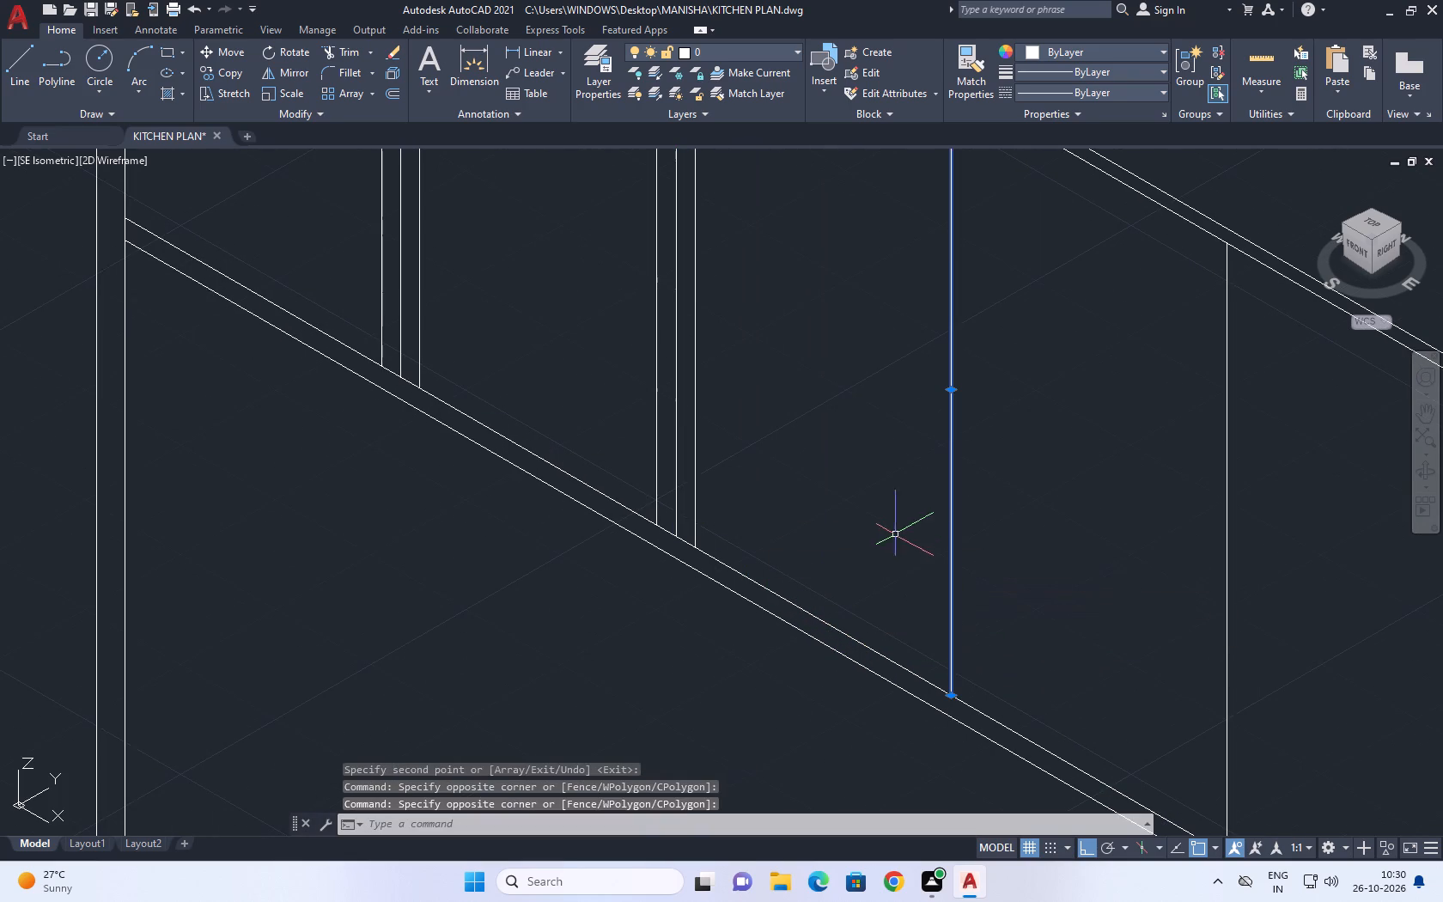
key("c")
key("o")
key("space")
left_click(952, 697)
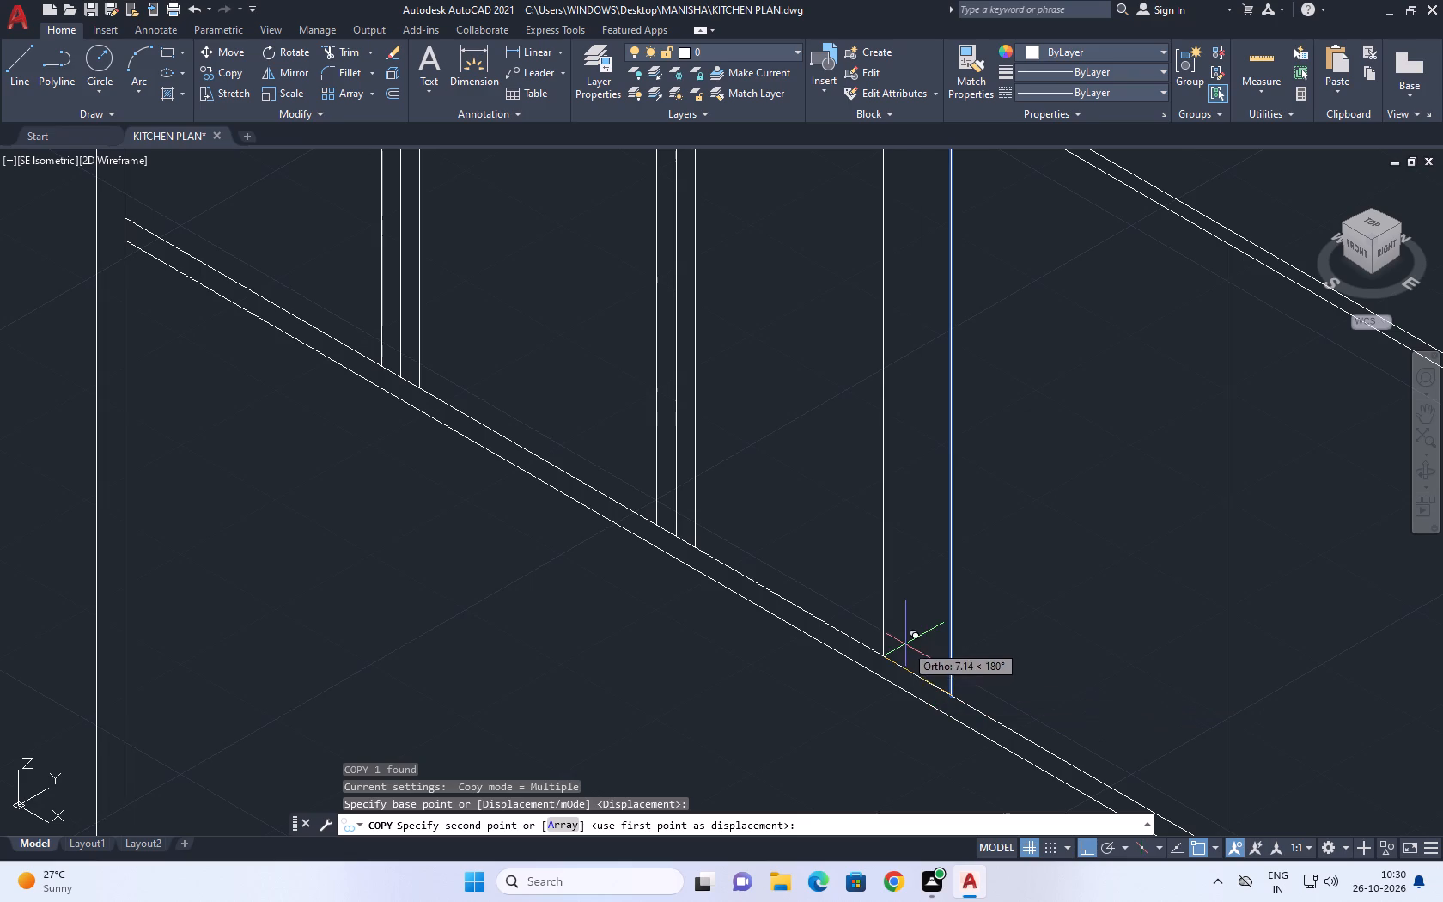
key("2")
key("space")
type("2")
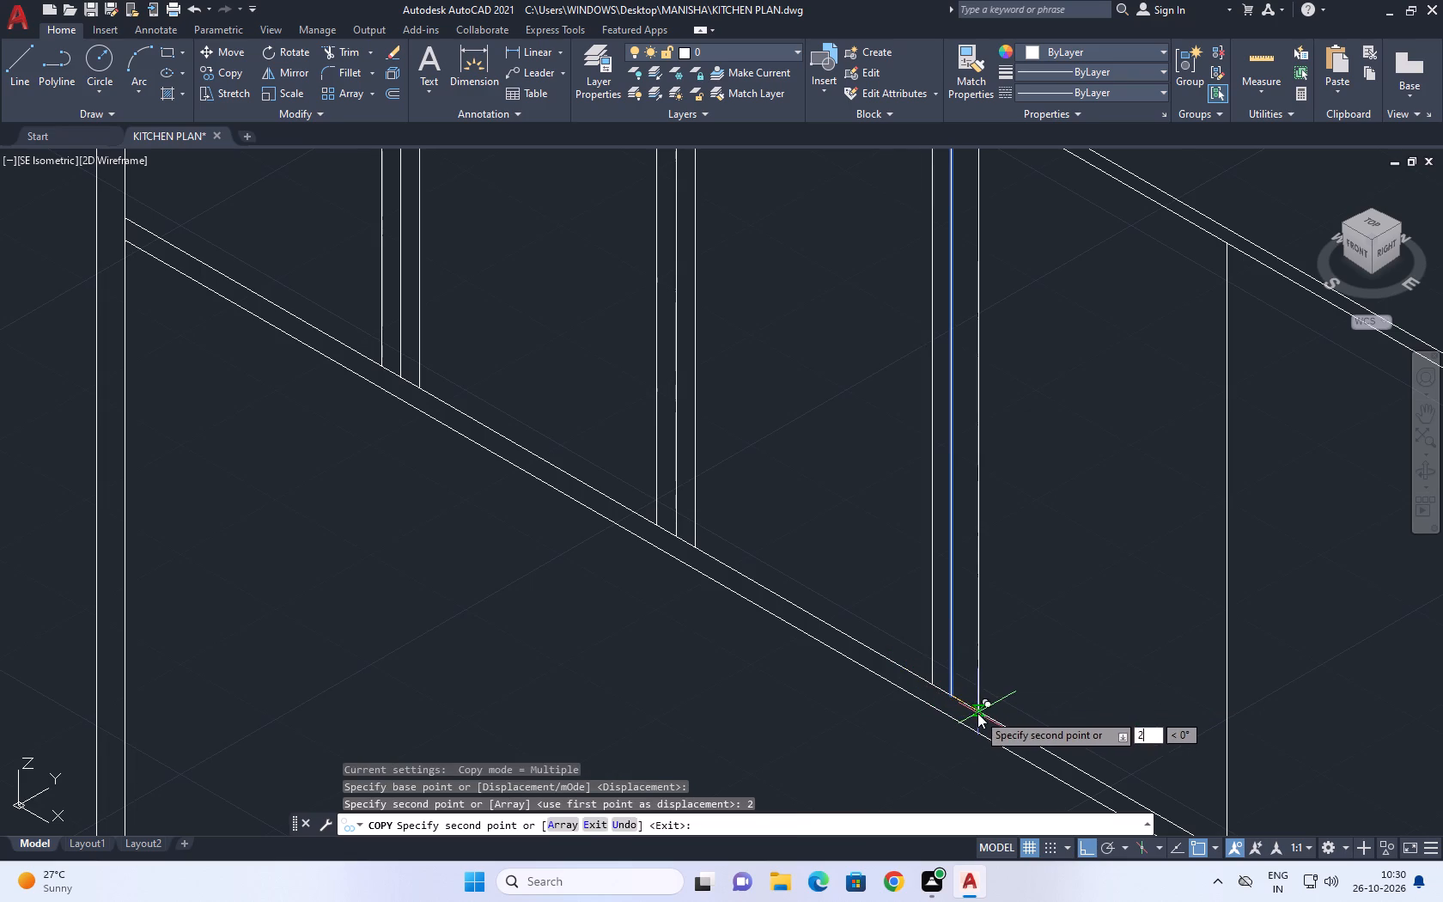
key("space")
middle_click_drag(1018, 639, 801, 491)
key("space")
Copy the fourth divider's centre line 2 units to each side along the X axis.
left_click_drag(1029, 662, 1011, 633)
left_click(973, 558)
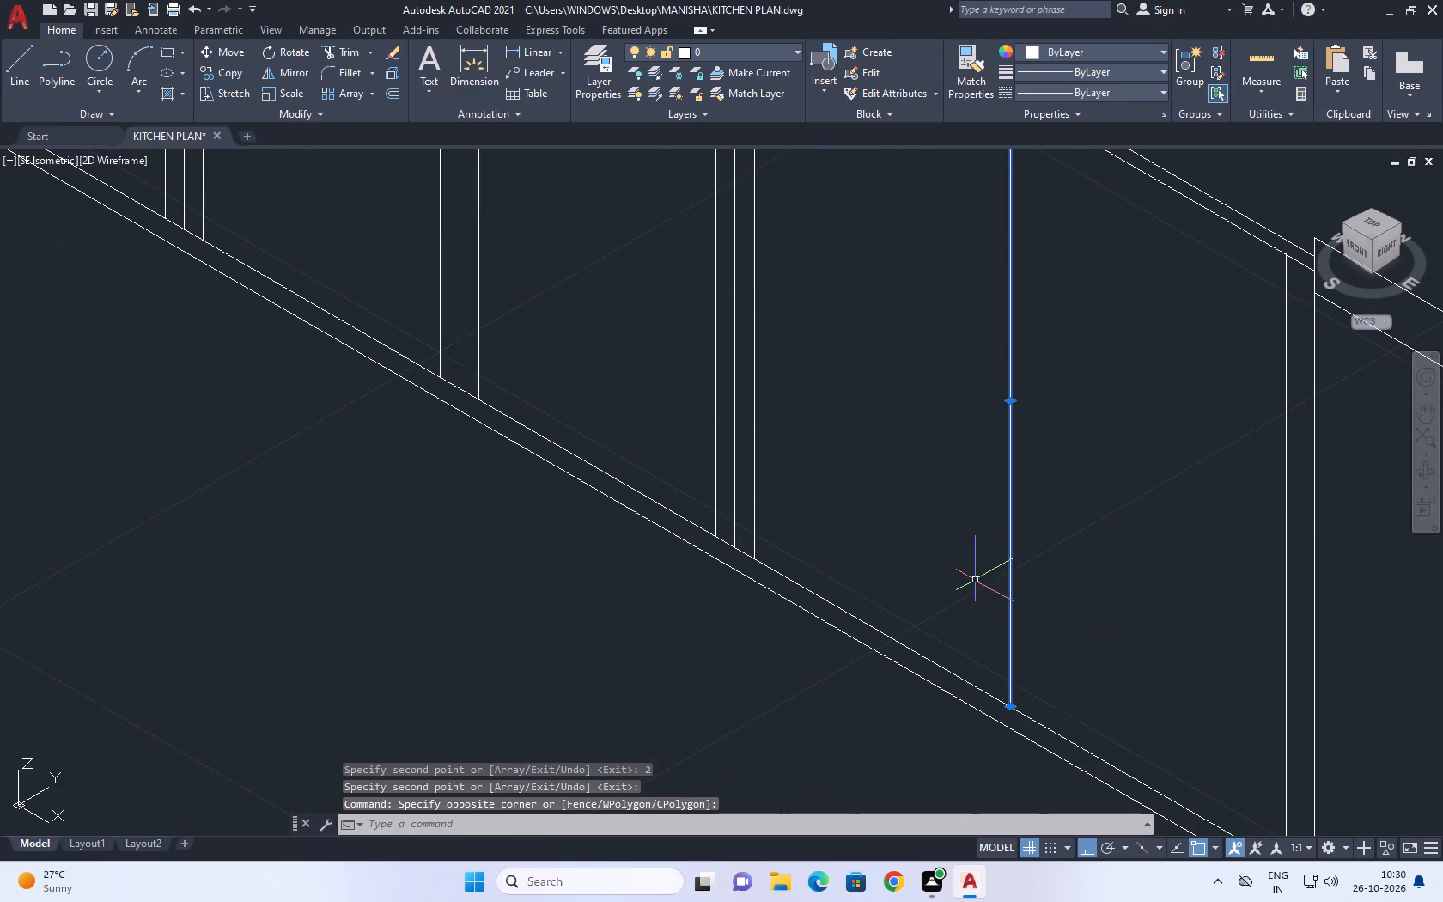
key("c")
key("o")
key("space")
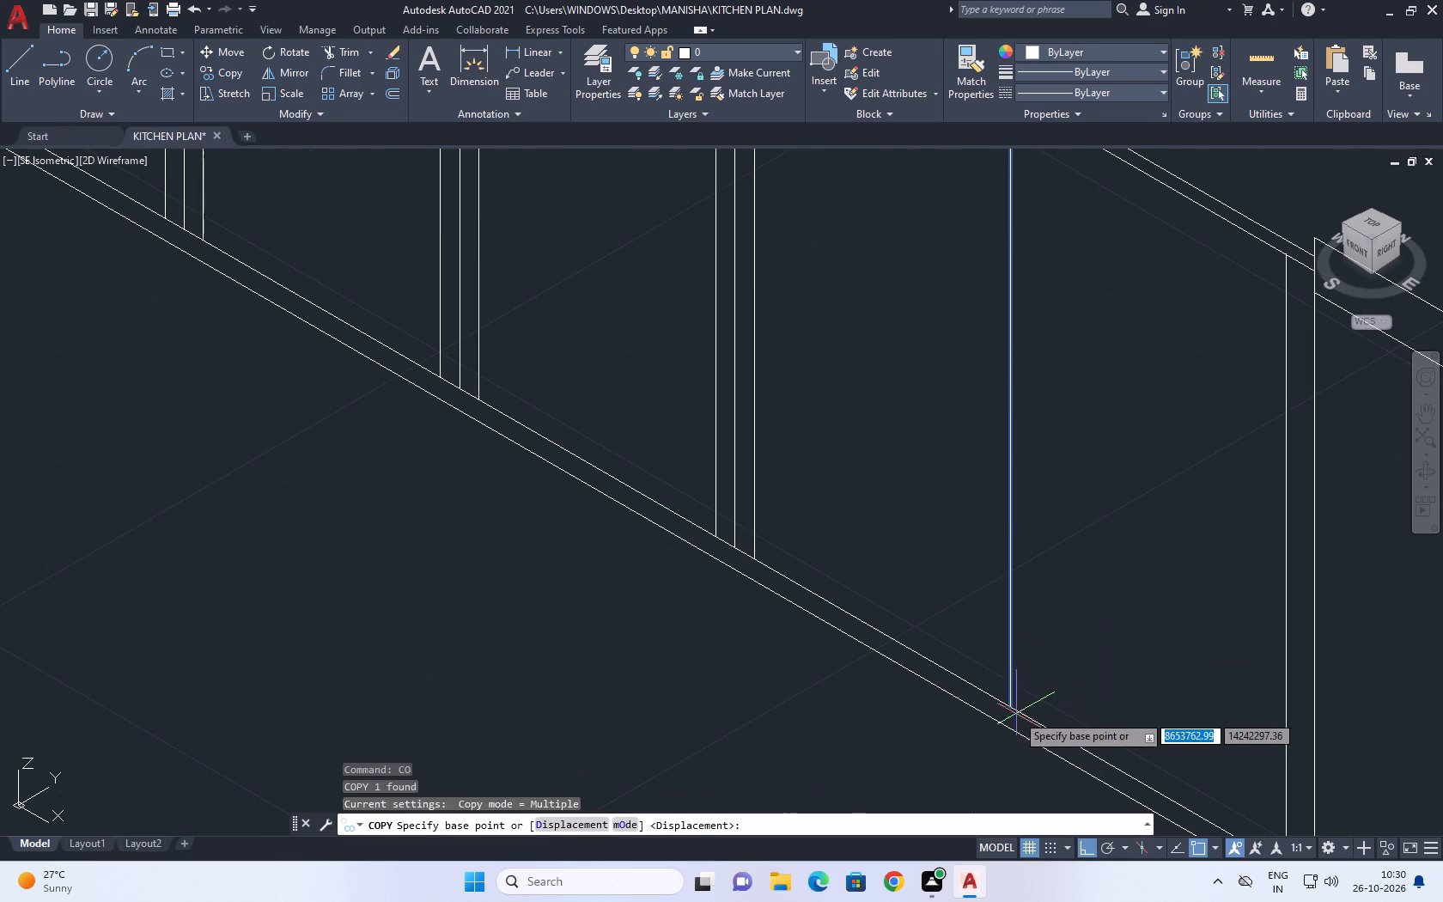
left_click(1014, 704)
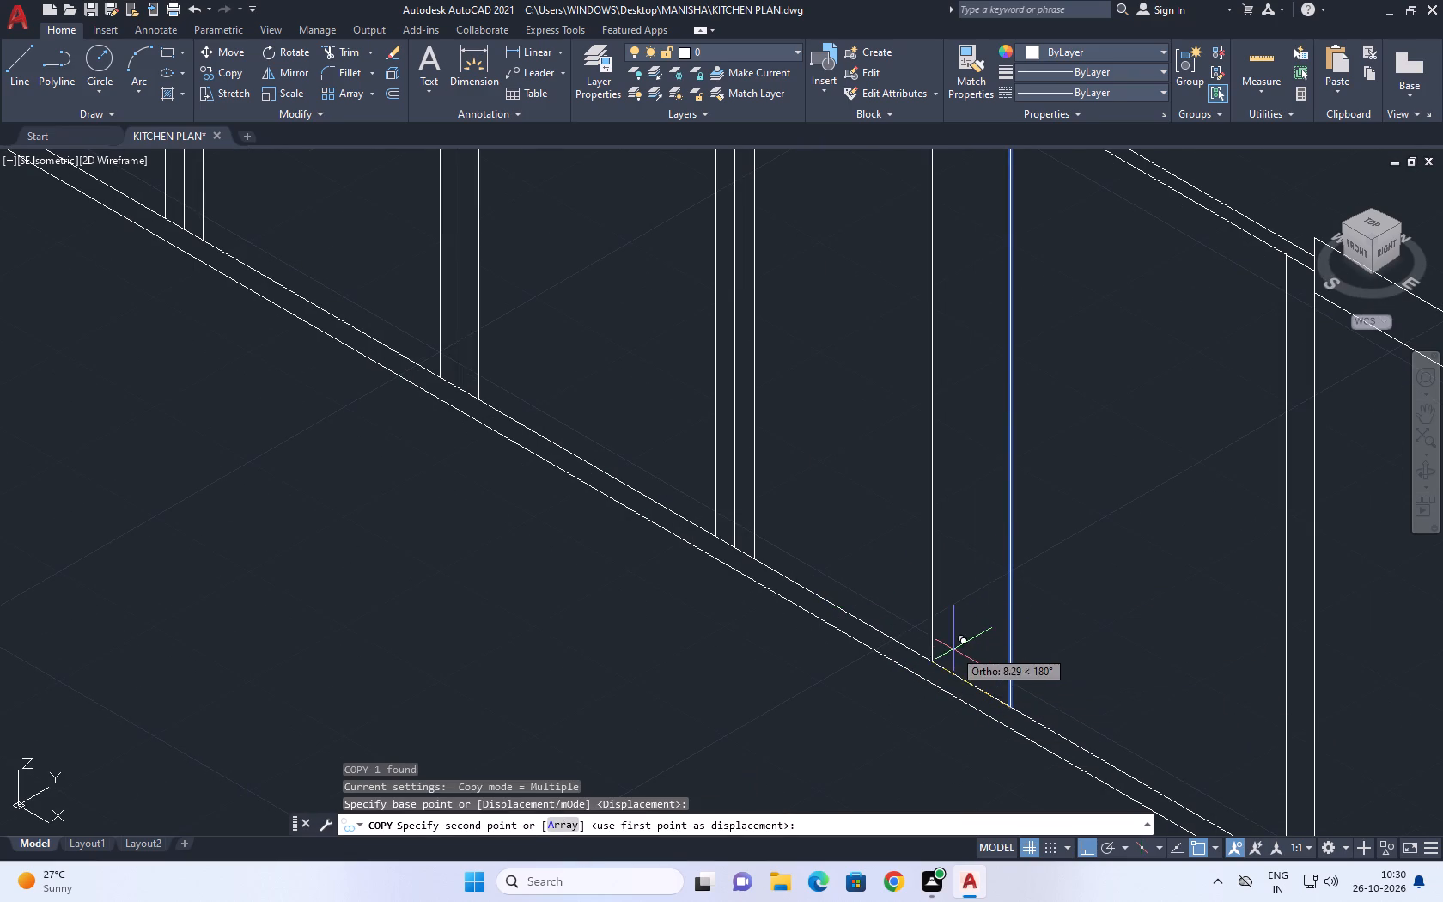
type("2")
key("space")
key("2")
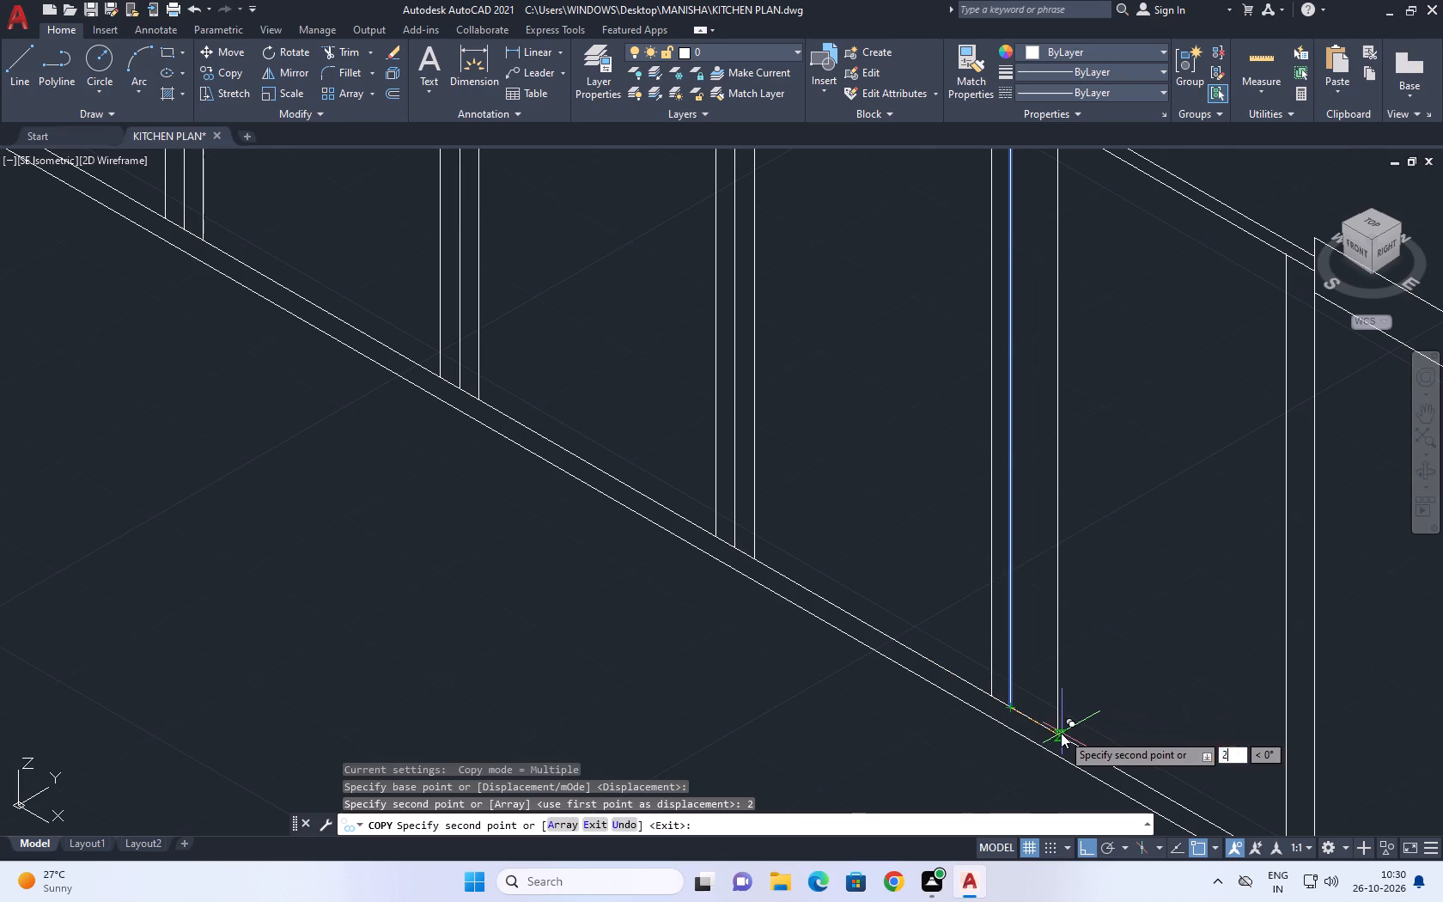
key("space")
scroll(959, 621, "down", 1)
key("Escape")
key("Escape")
Examine the rebuilt divider lines where they meet the cabinet's top and bottom rails.
middle_click_drag(941, 381, 921, 423)
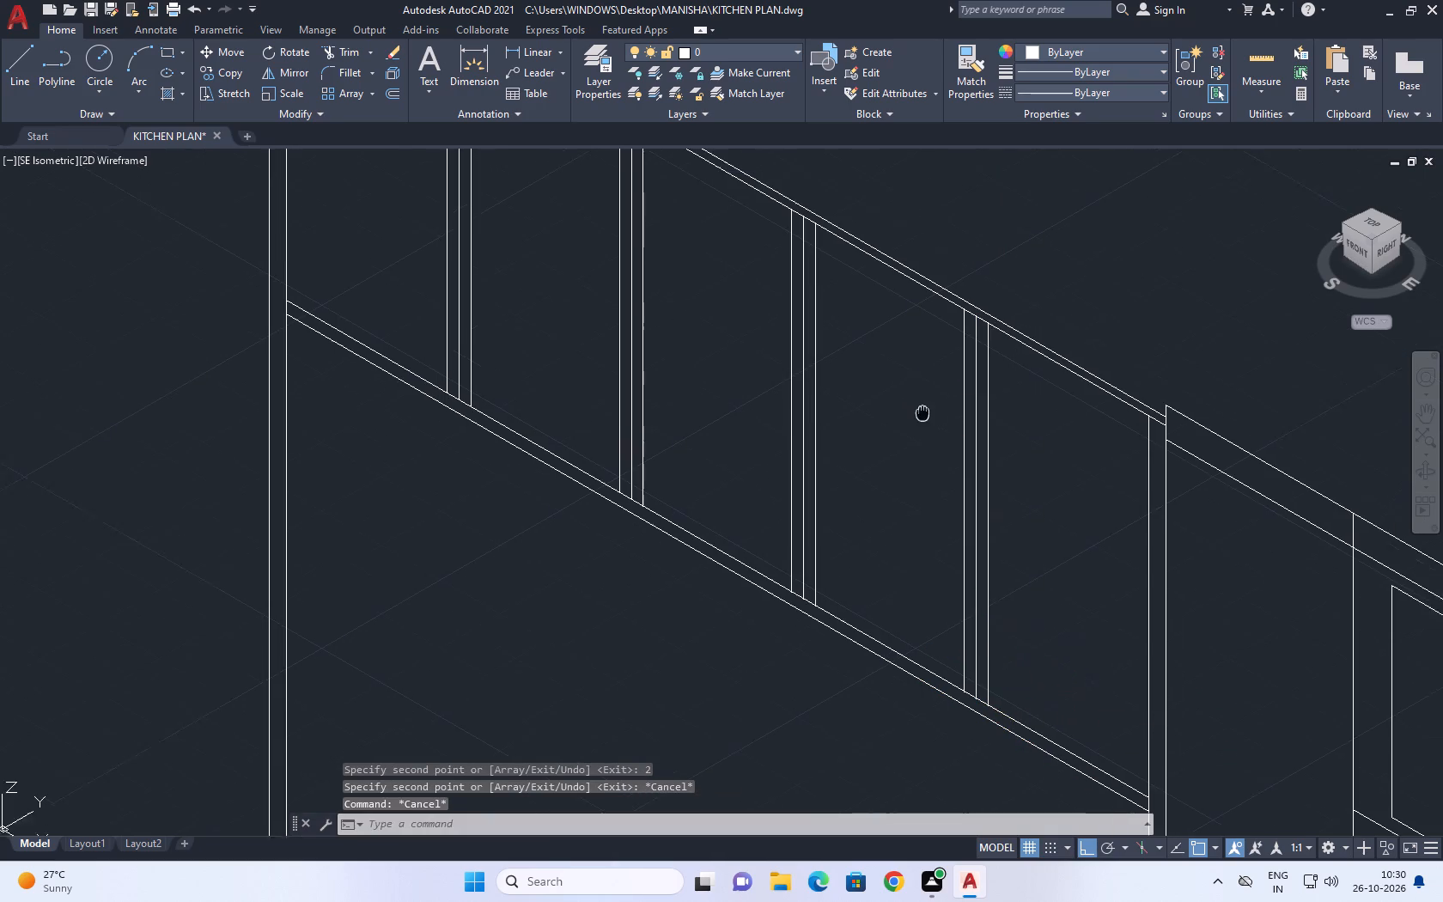
middle_click_drag(921, 423, 862, 366)
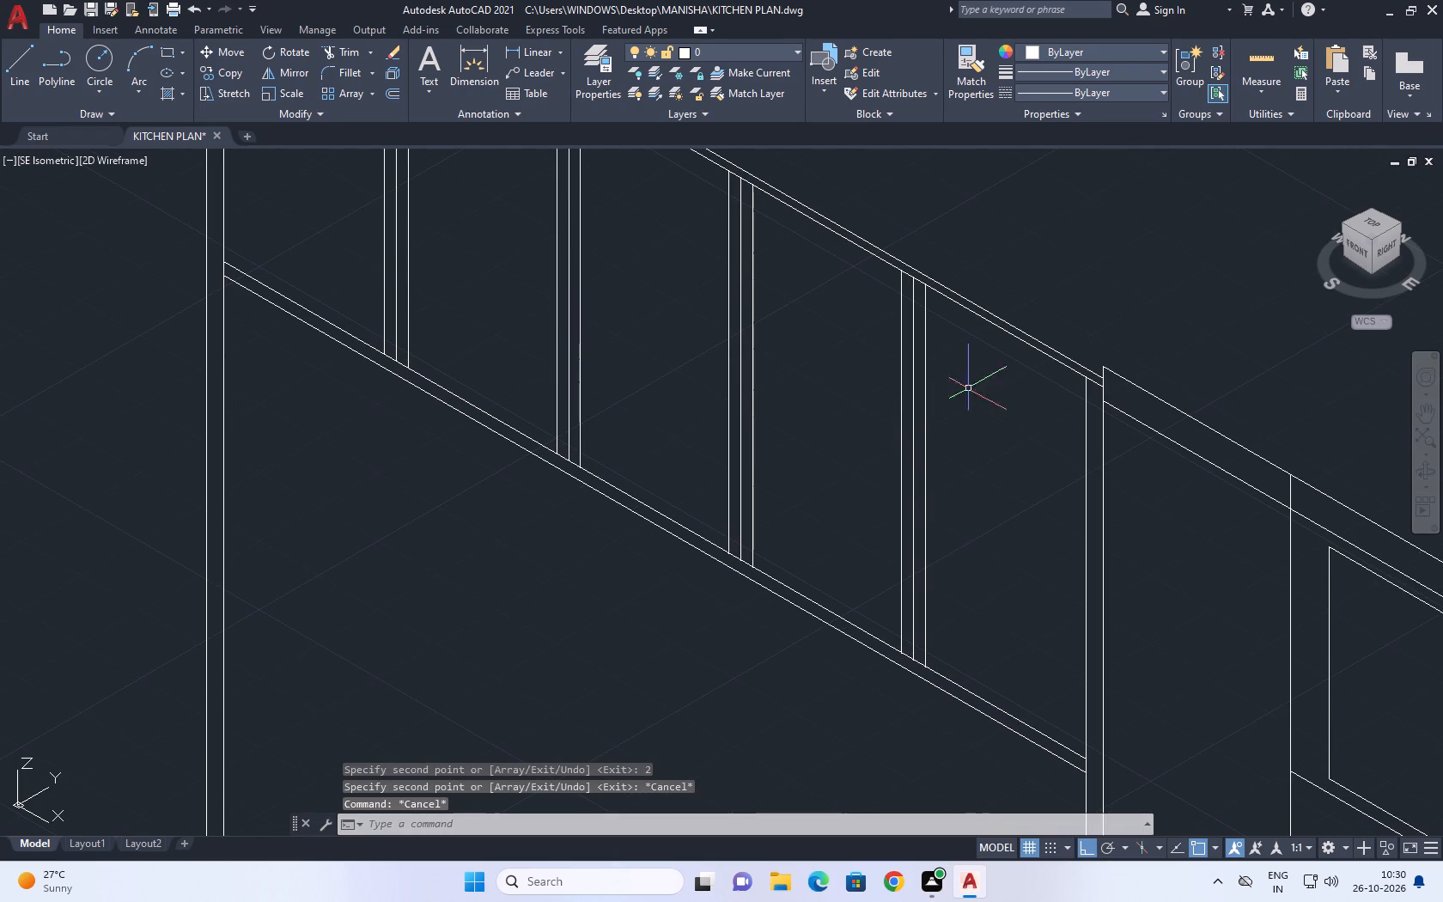
scroll(907, 290, "up", 1)
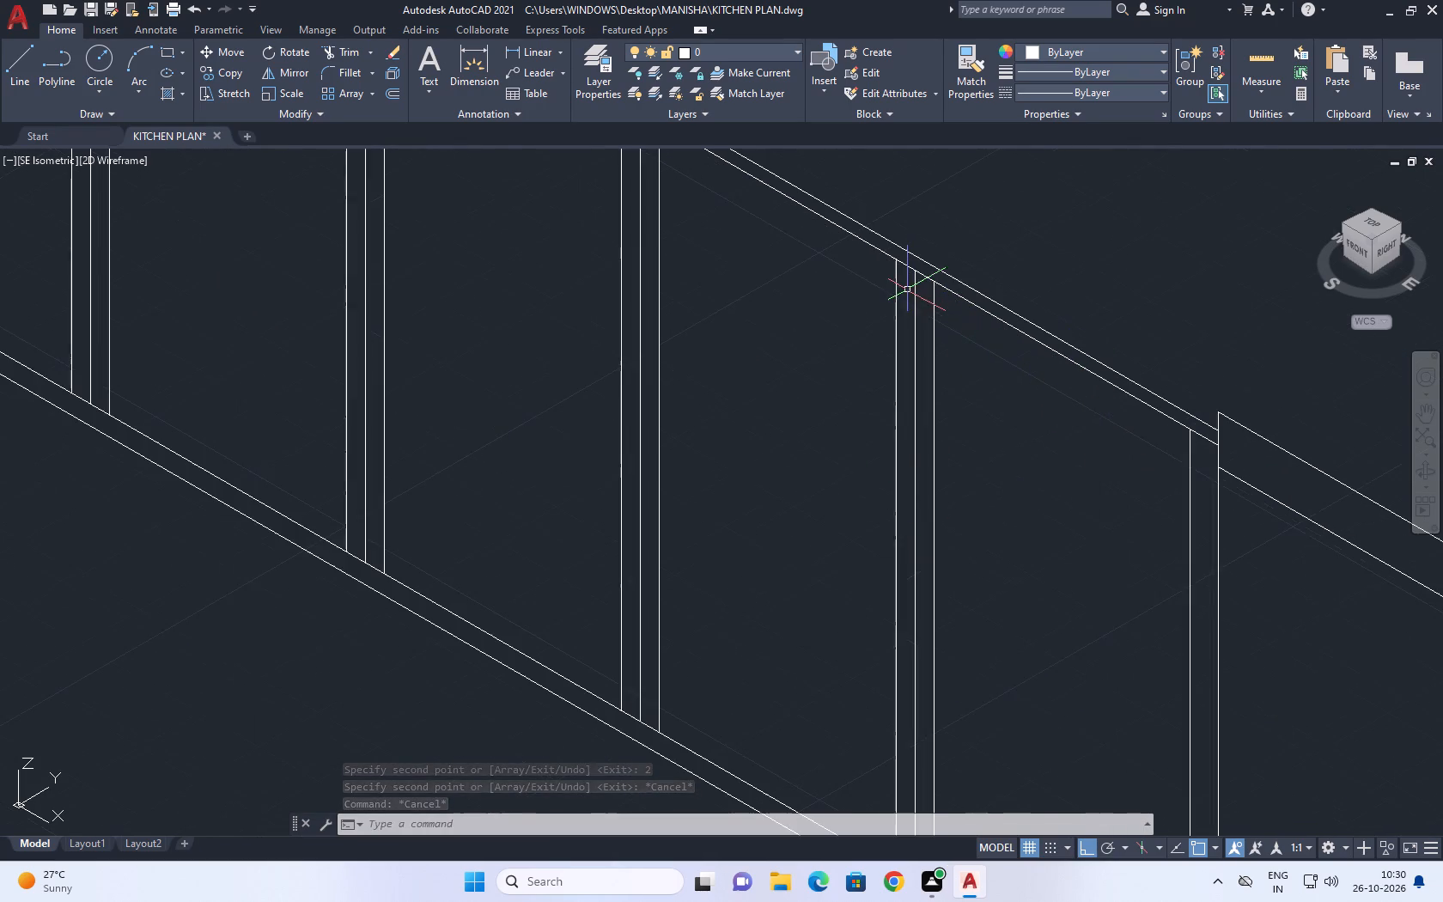
middle_click_drag(907, 289, 900, 308)
middle_click_drag(914, 599, 907, 243)
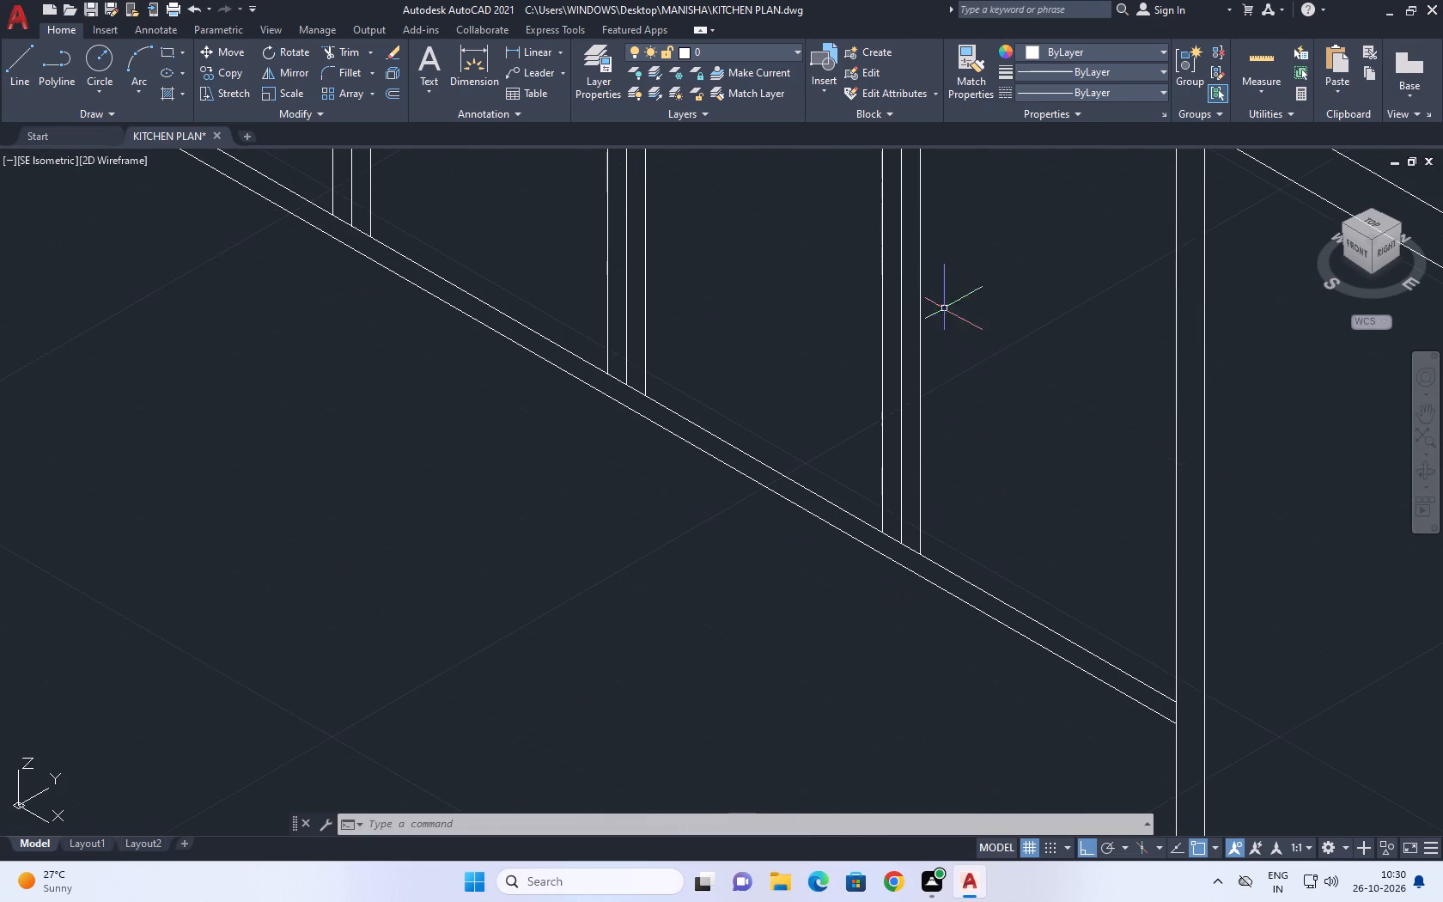
left_click_drag(923, 521, 919, 507)
left_click(914, 476)
middle_click_drag(928, 506, 904, 411)
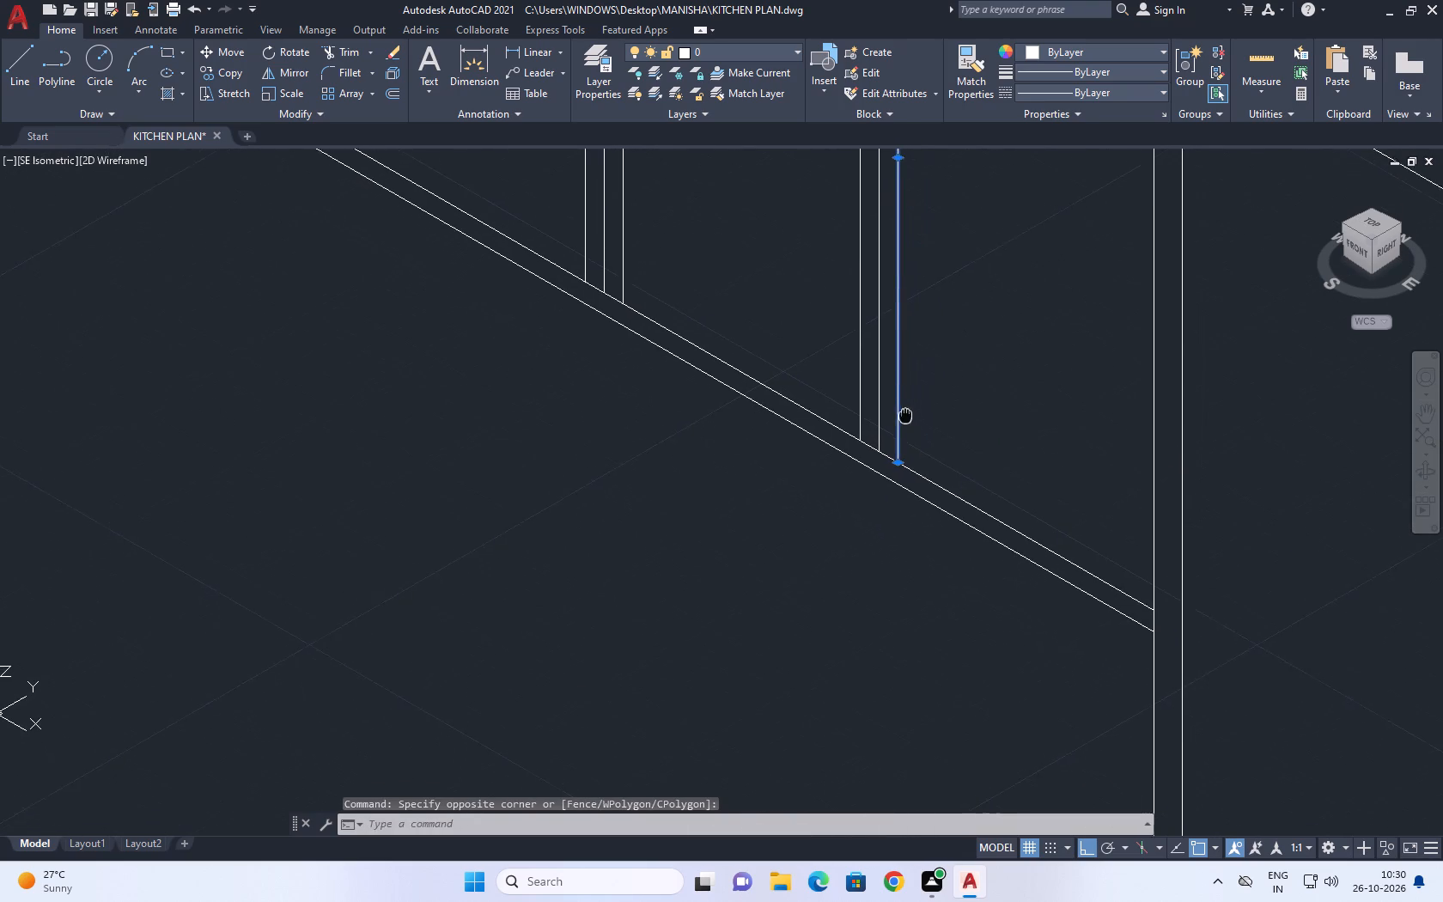
middle_click_drag(904, 411, 899, 392)
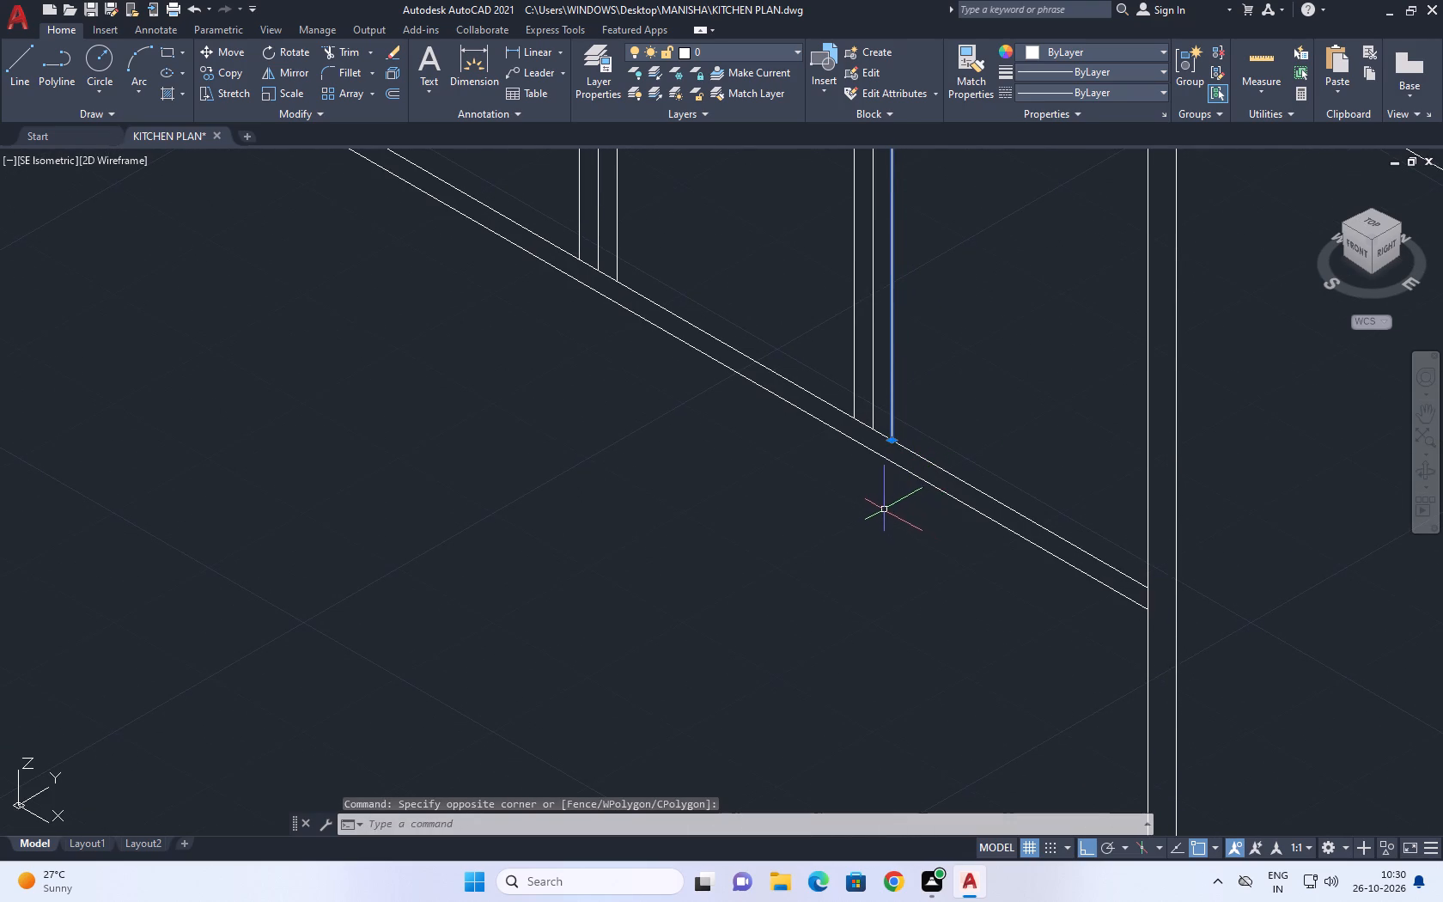
scroll(914, 519, "down", 1)
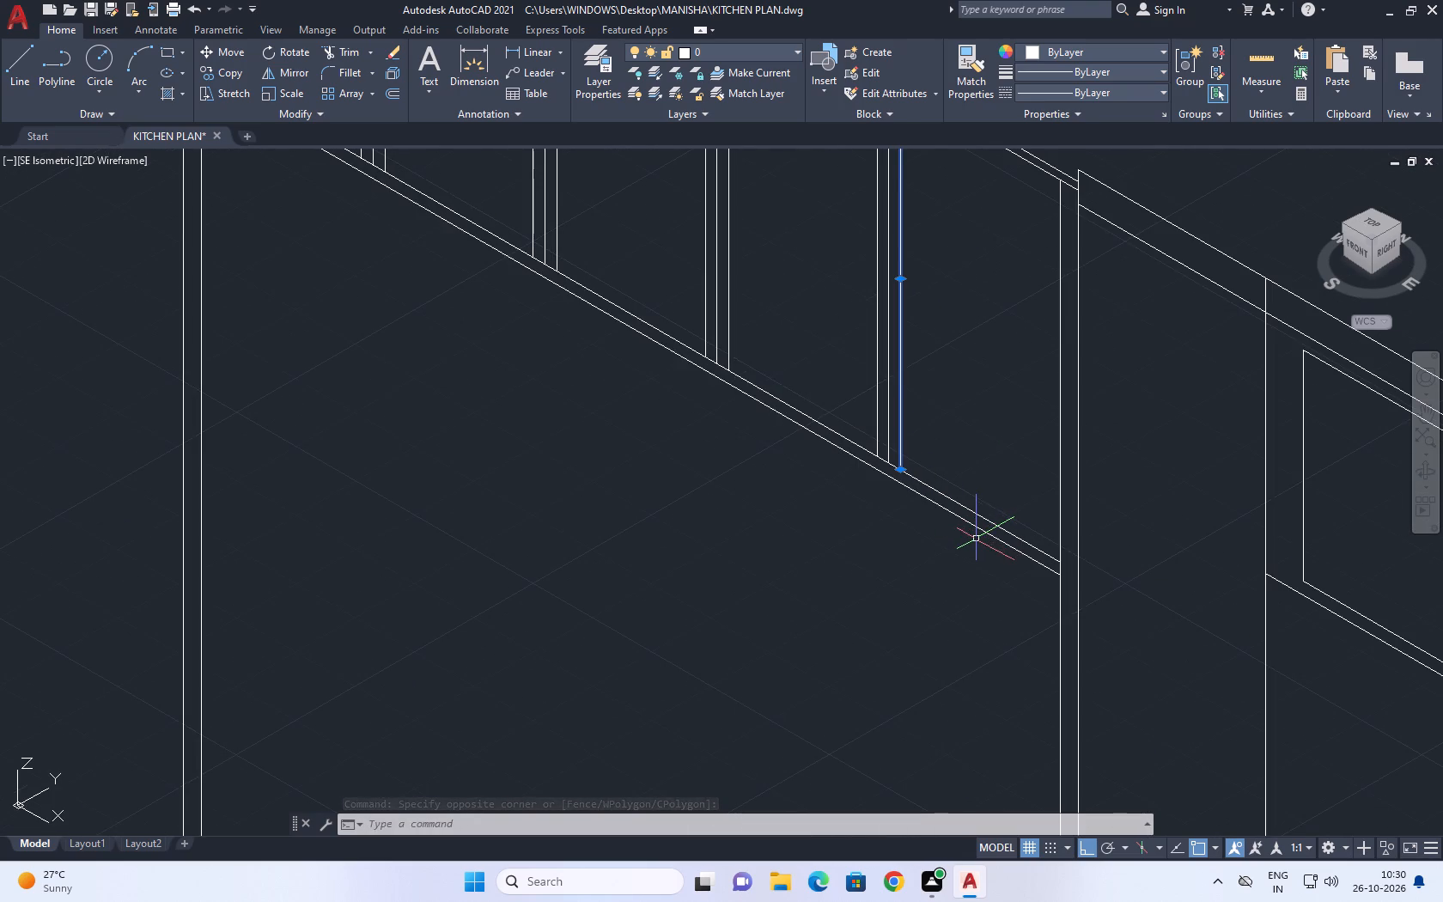
key("Escape")
middle_click_drag(881, 402, 881, 428)
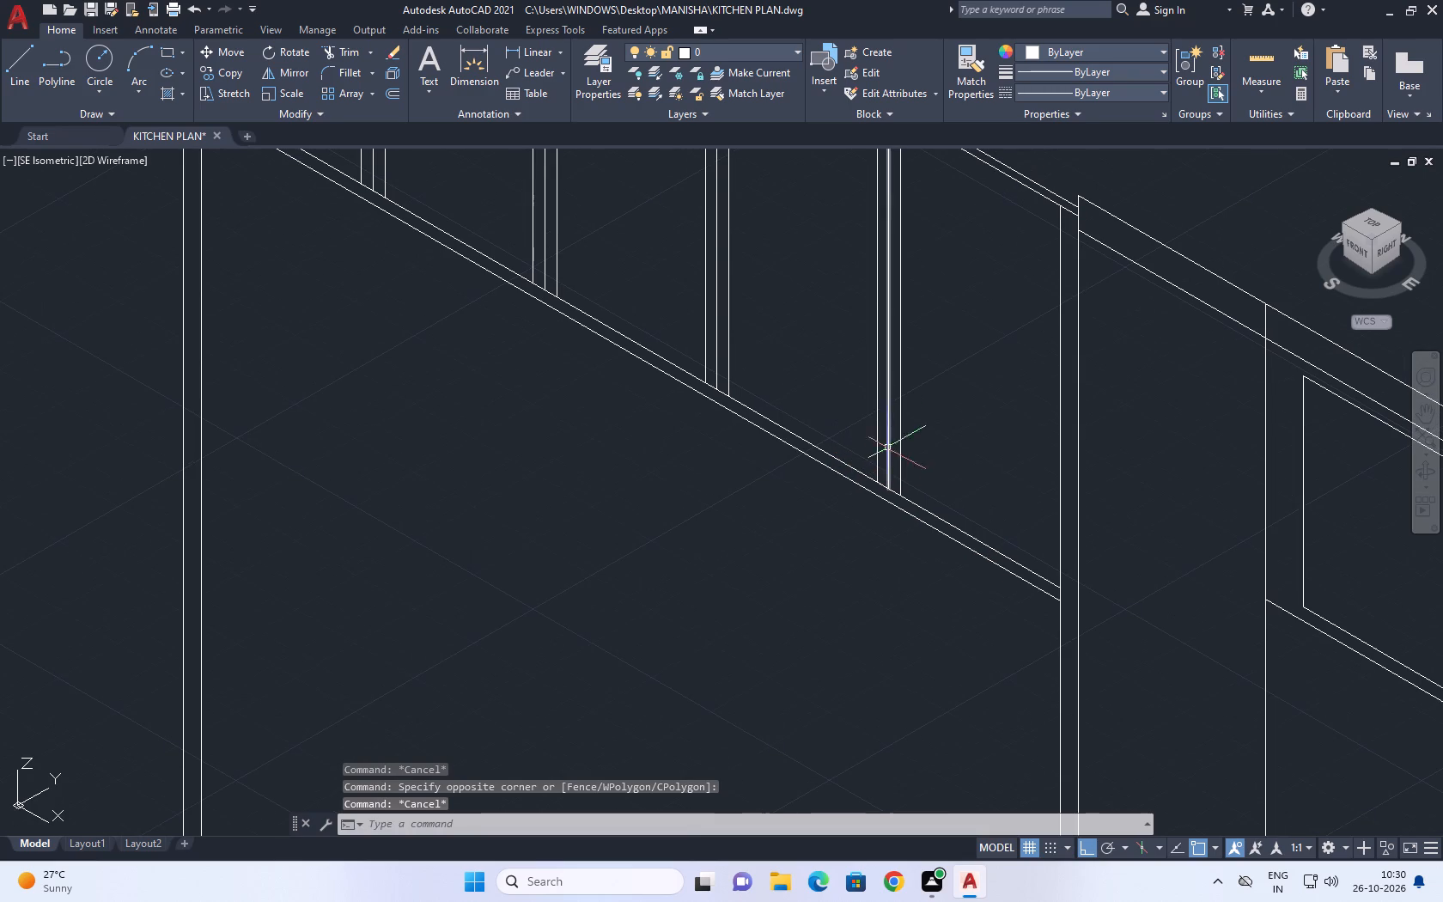
middle_click_drag(899, 499, 892, 504)
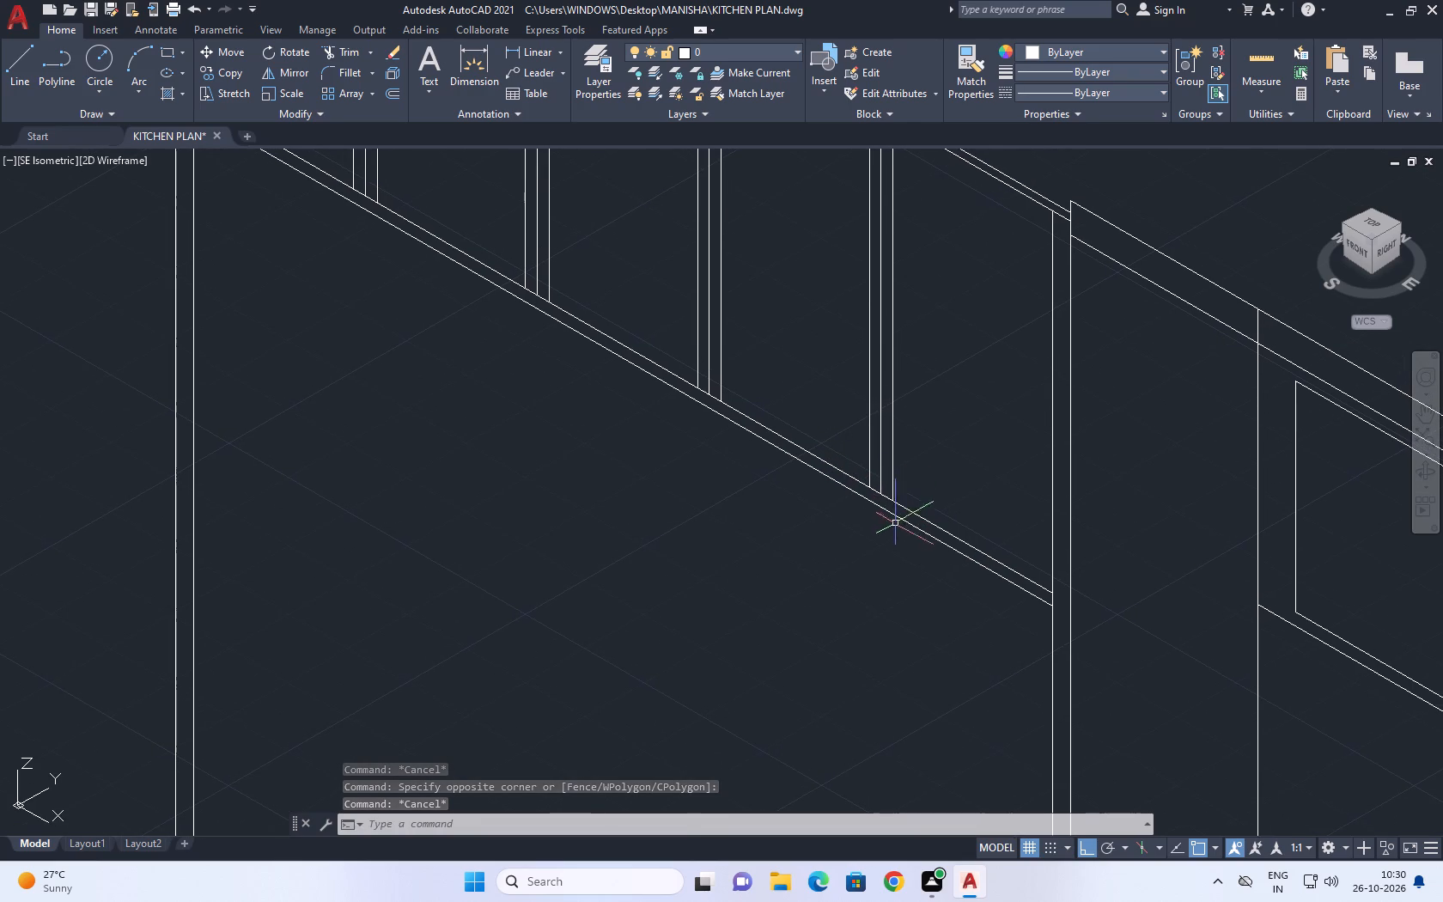
middle_click_drag(879, 495, 781, 502)
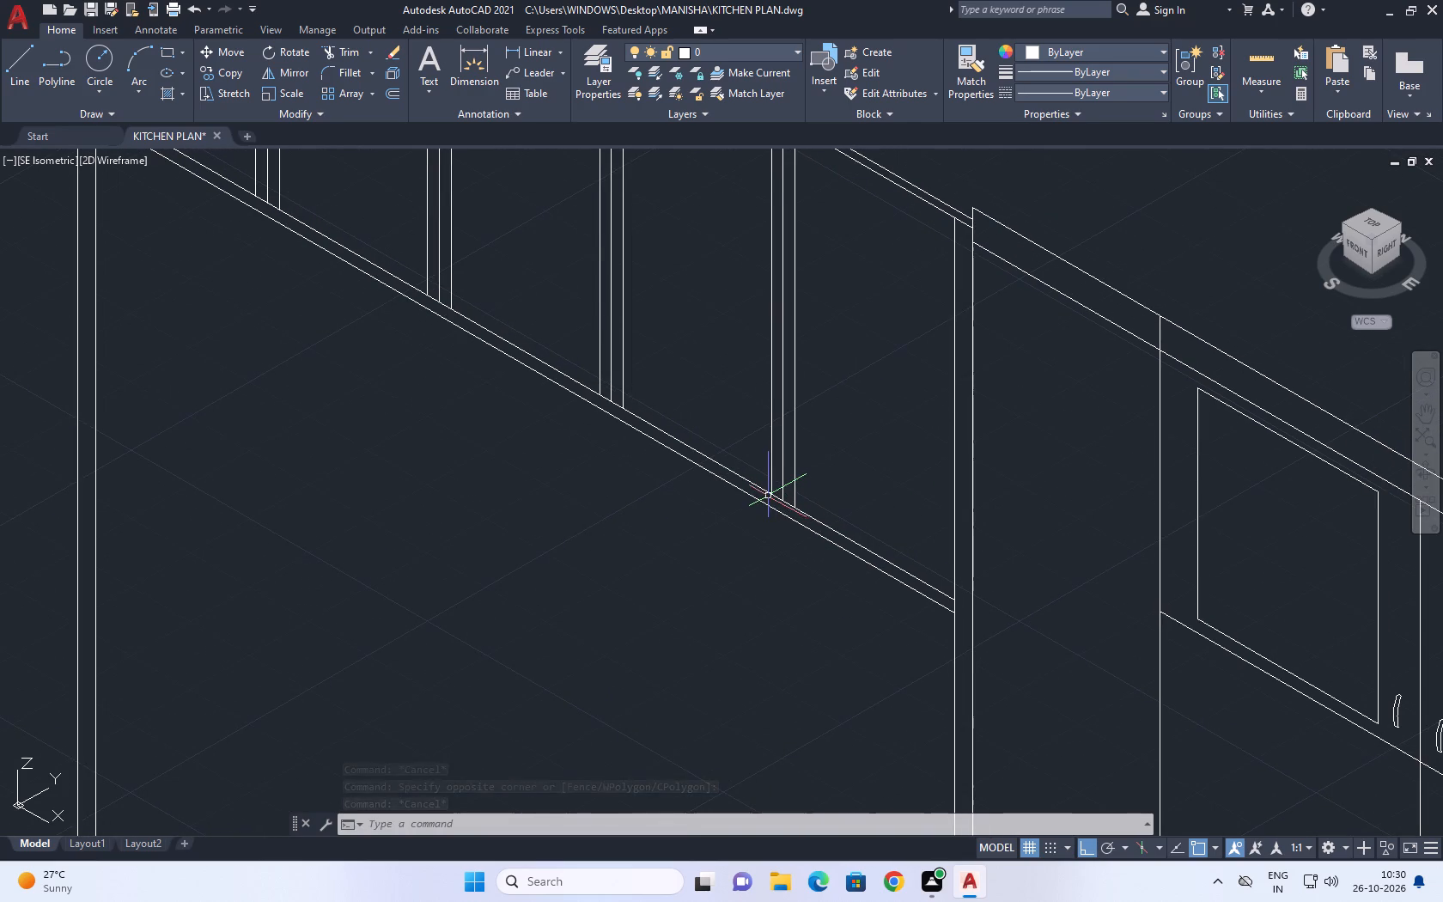
key("Escape")
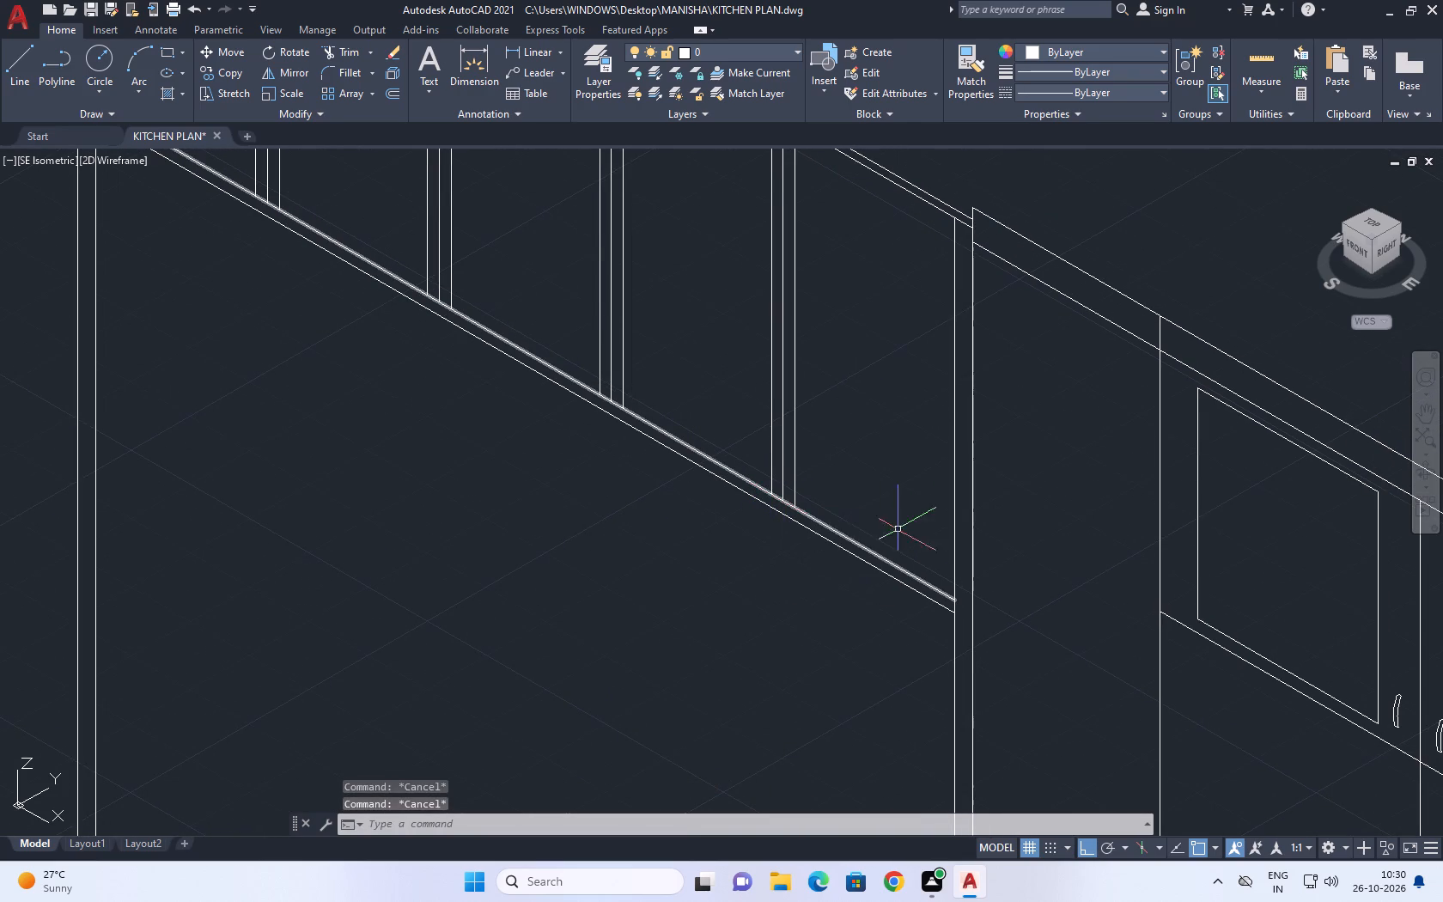
middle_click_drag(843, 382, 846, 442)
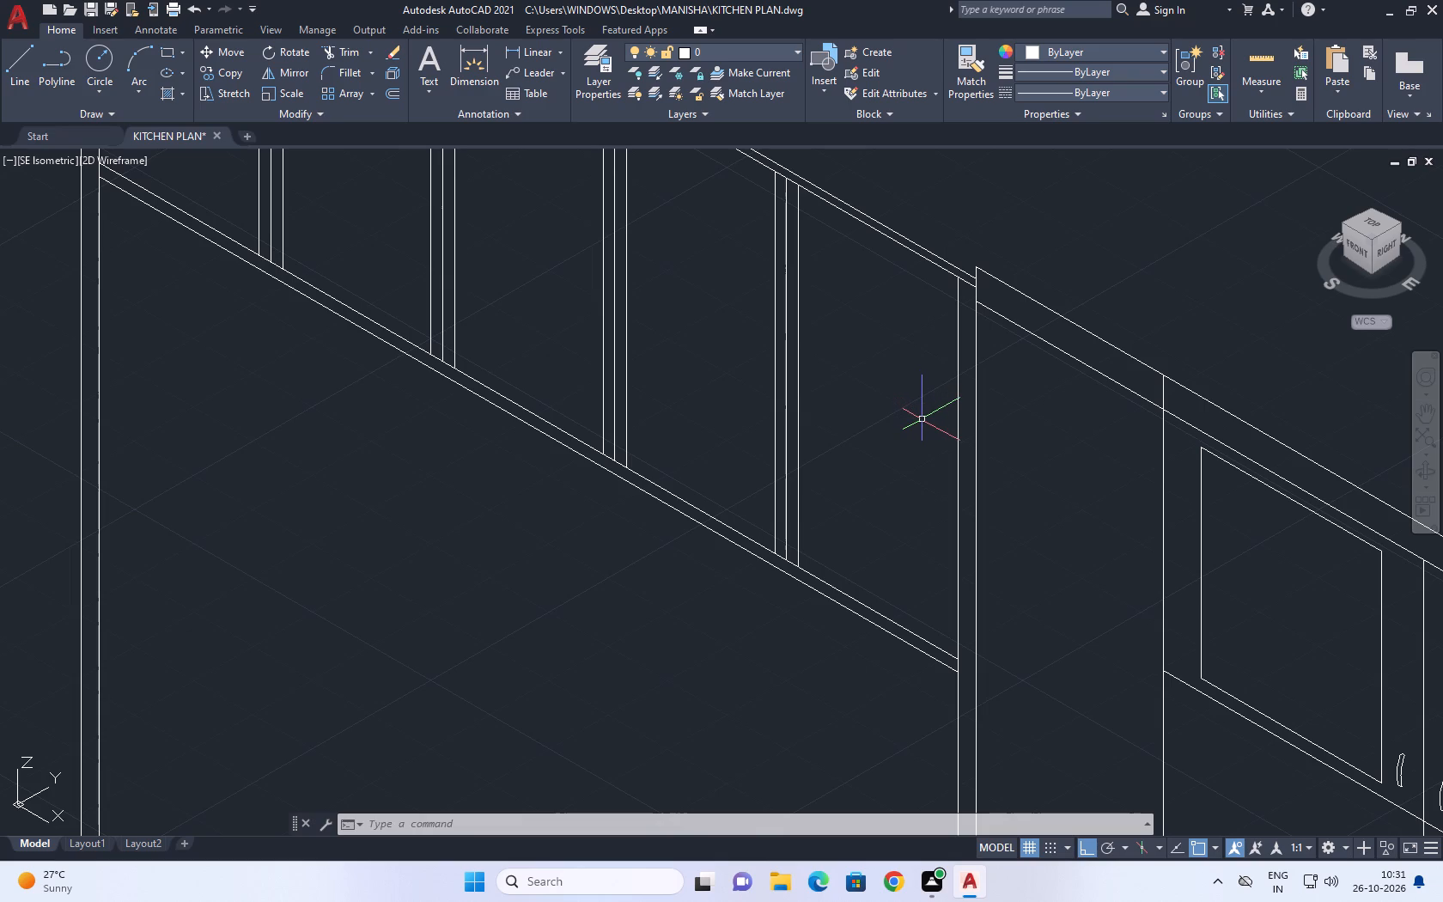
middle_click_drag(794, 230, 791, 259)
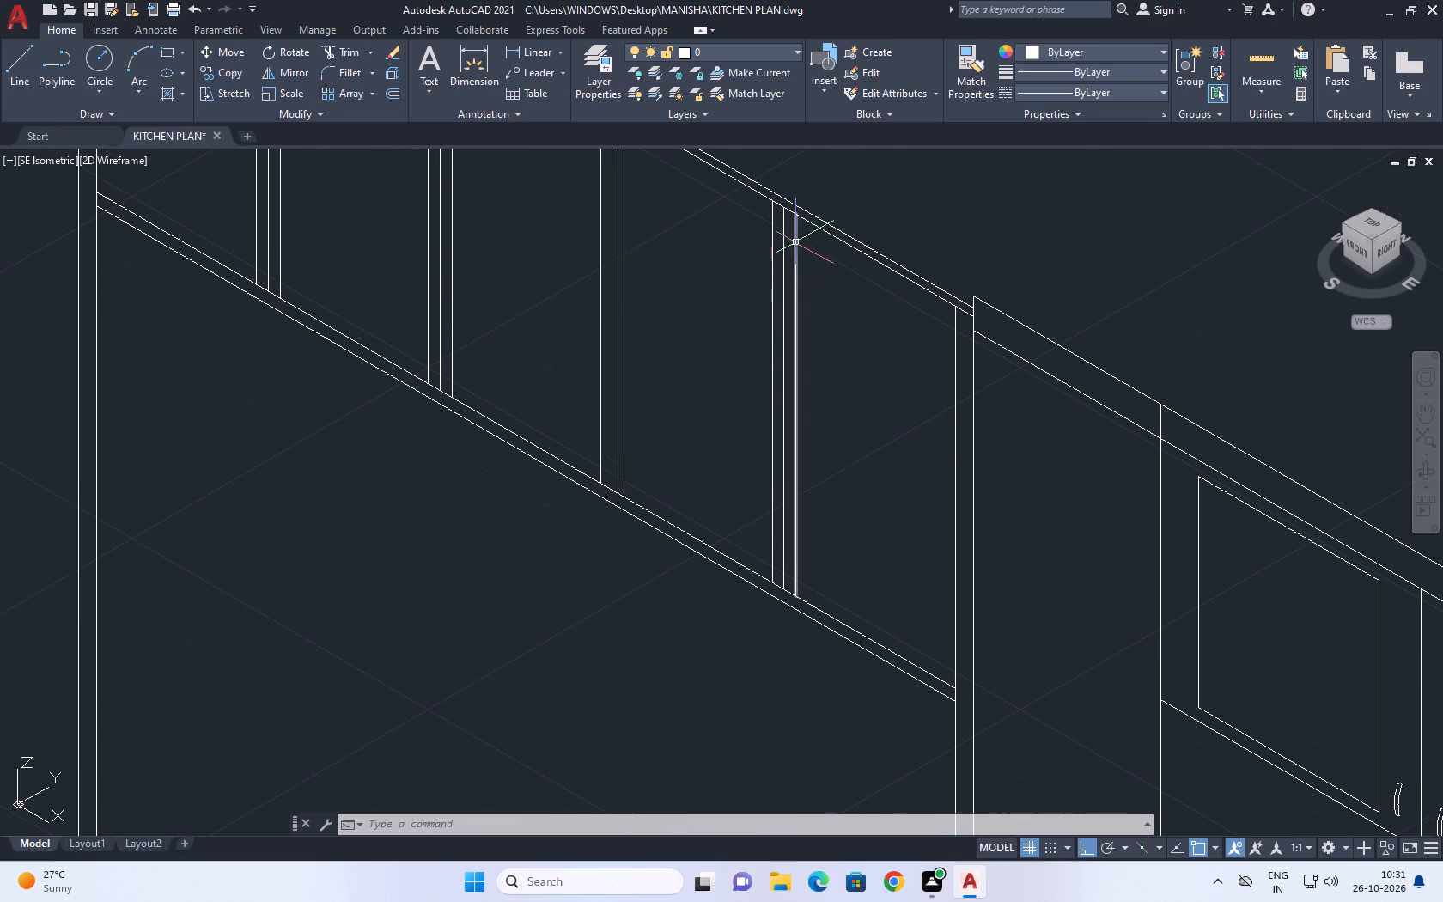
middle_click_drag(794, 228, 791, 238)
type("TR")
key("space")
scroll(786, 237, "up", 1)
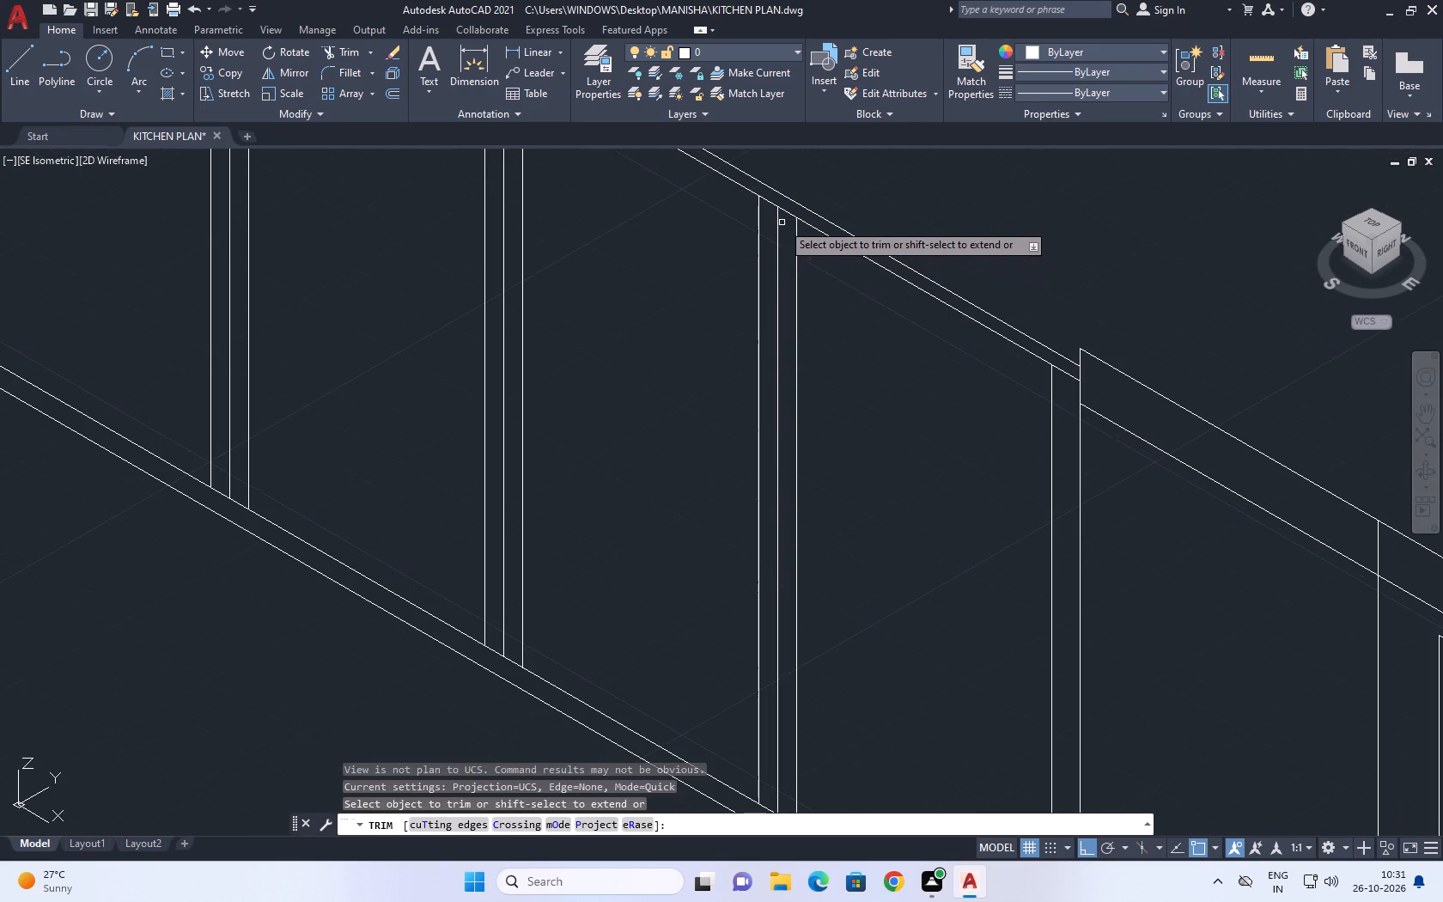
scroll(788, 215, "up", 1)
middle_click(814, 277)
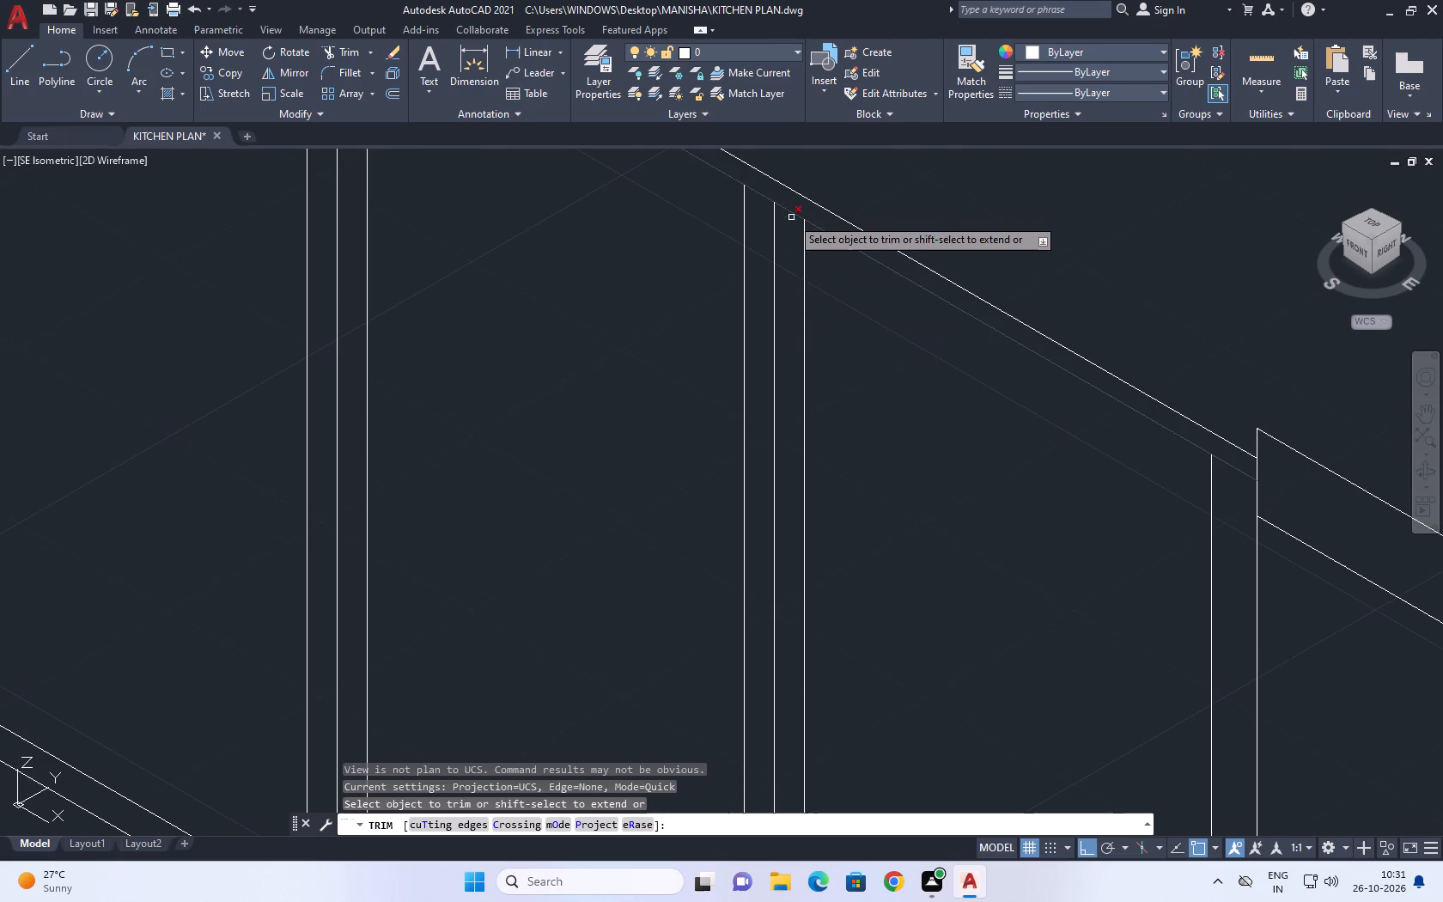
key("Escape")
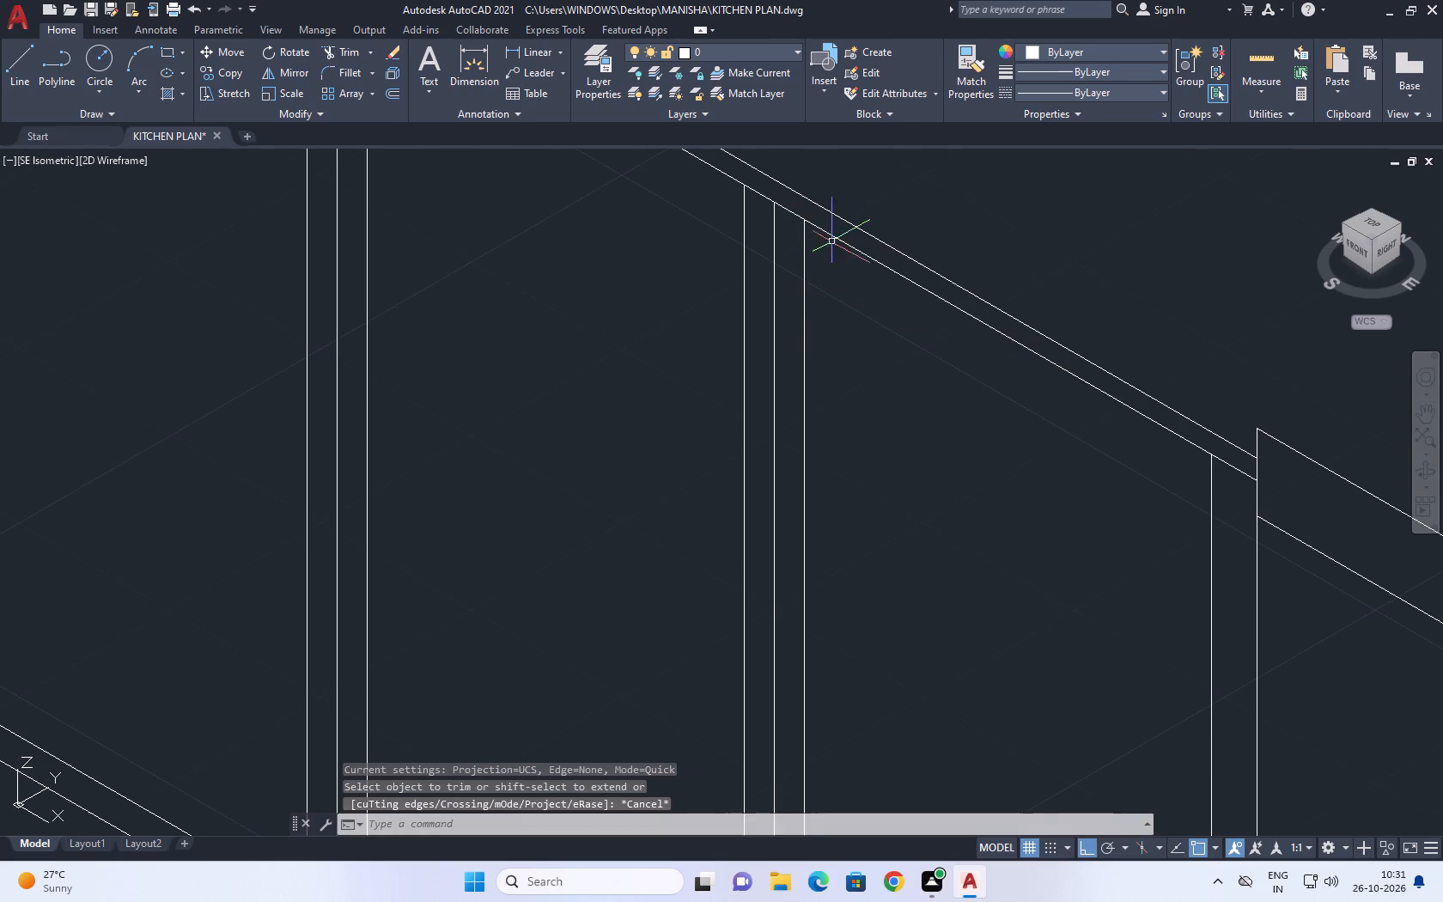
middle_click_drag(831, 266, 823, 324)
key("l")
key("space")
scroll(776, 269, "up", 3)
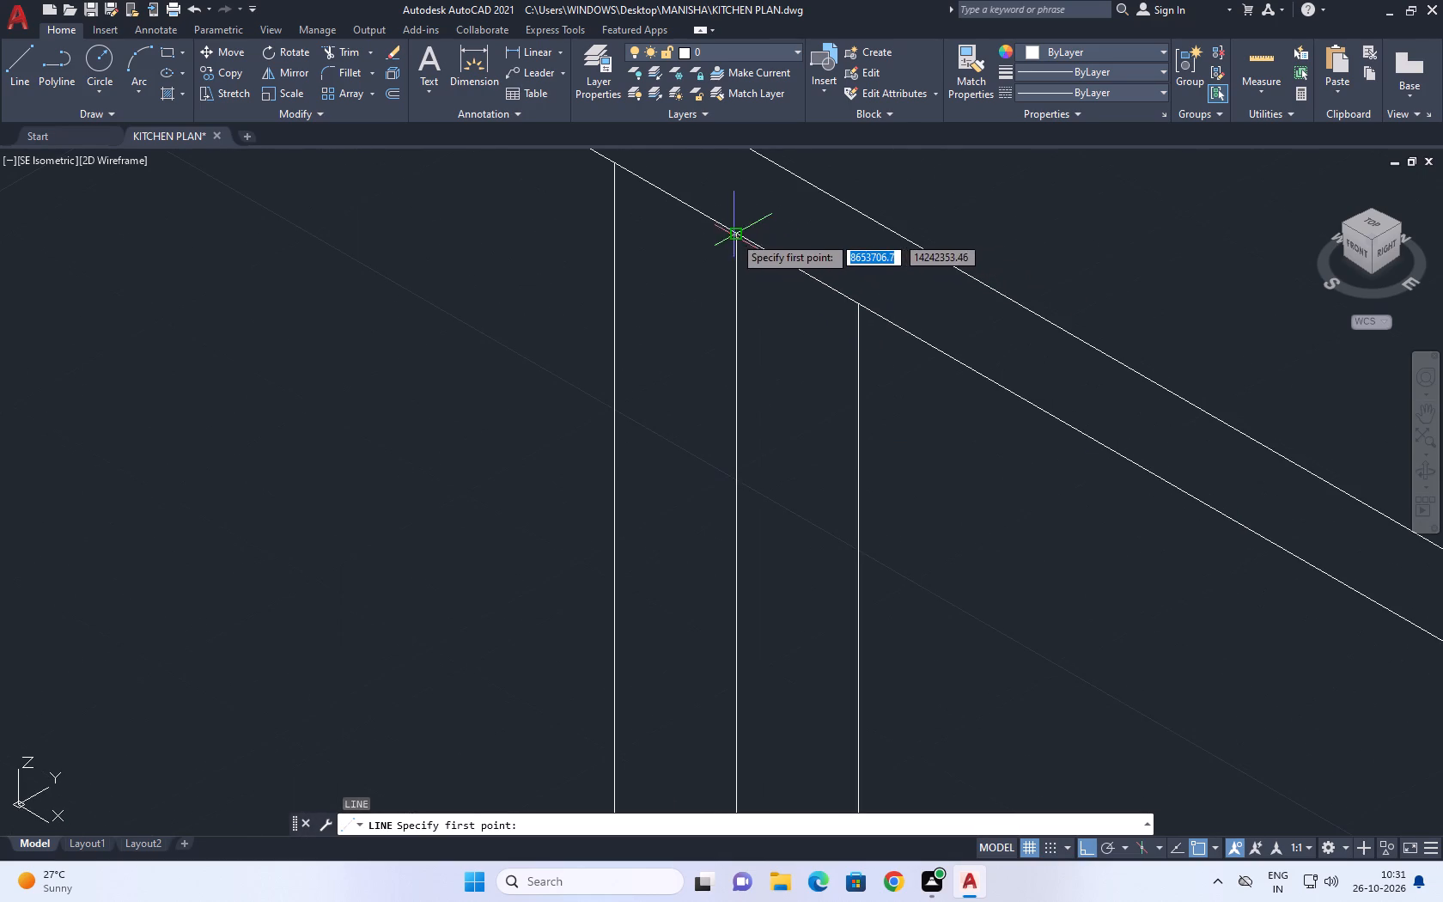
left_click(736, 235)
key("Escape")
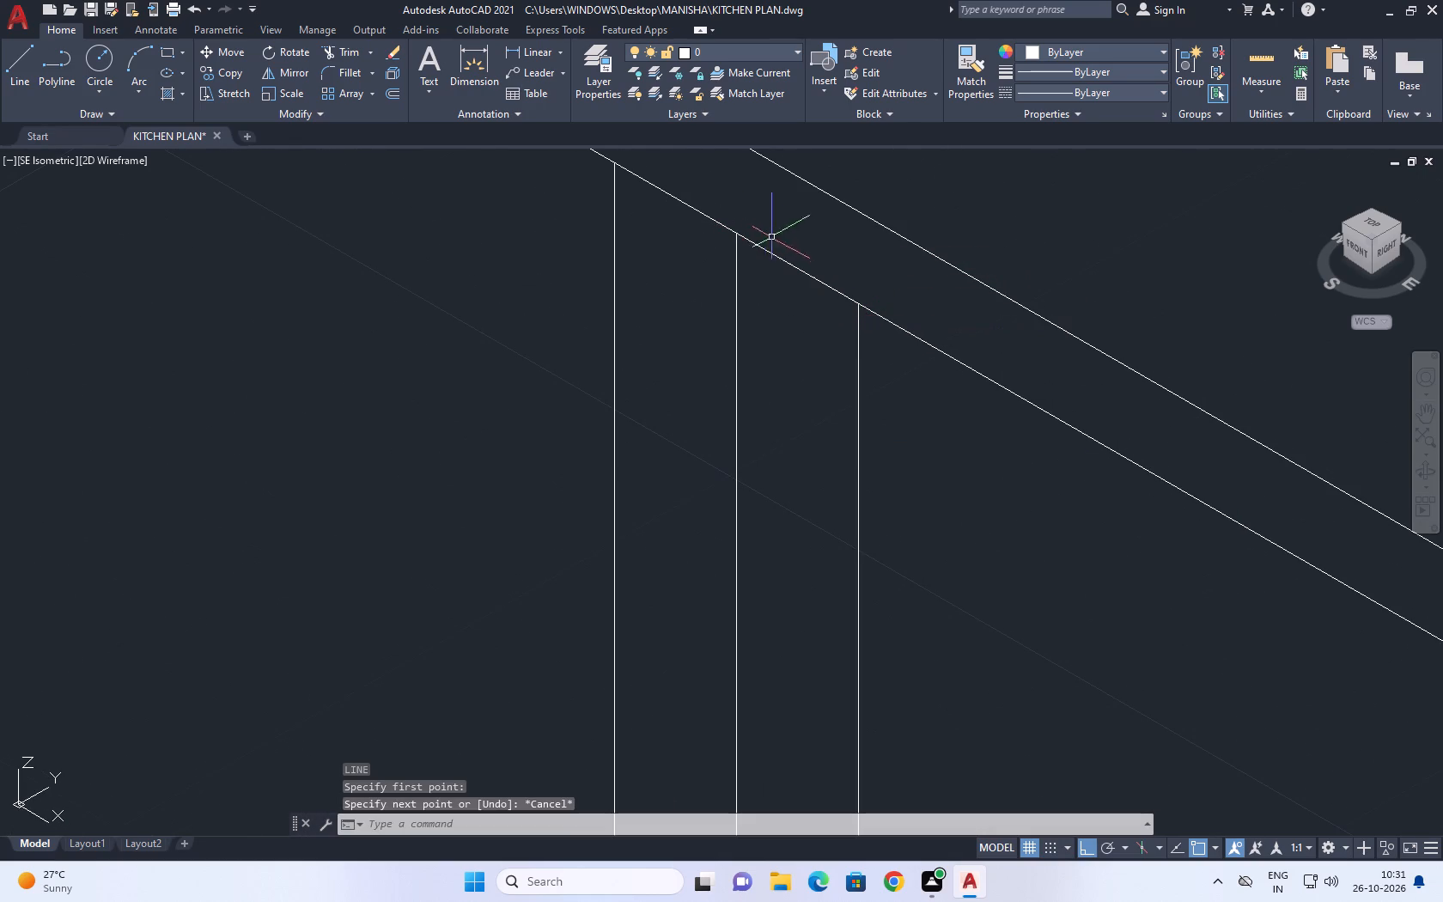
Draw a 2-unit line along the top rail from the fourth divider's centre line to its right side line.
type("L")
key("space")
scroll(746, 255, "up", 2)
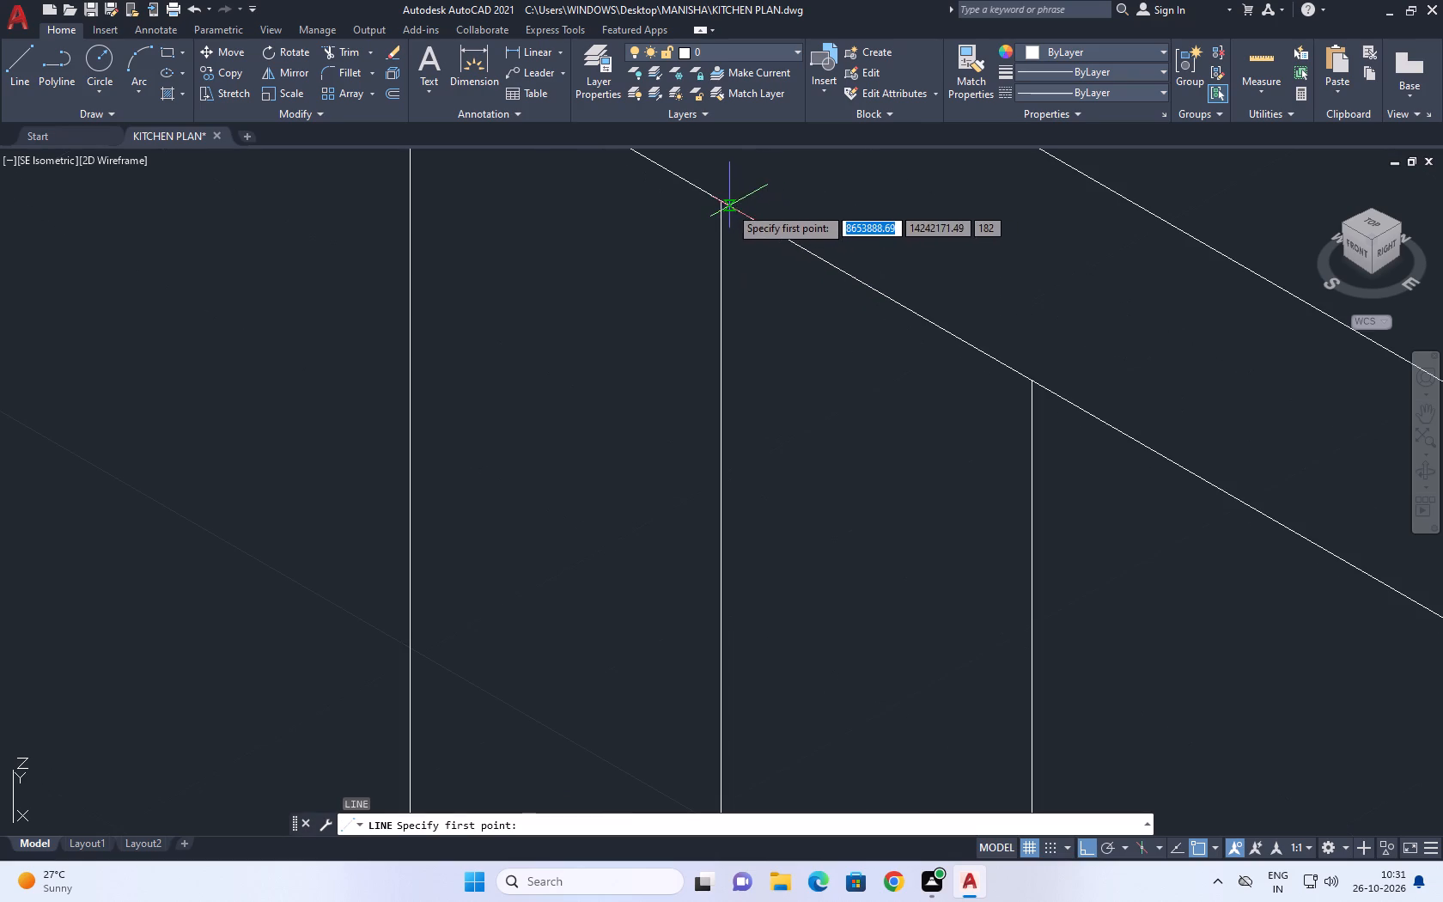
left_click(722, 204)
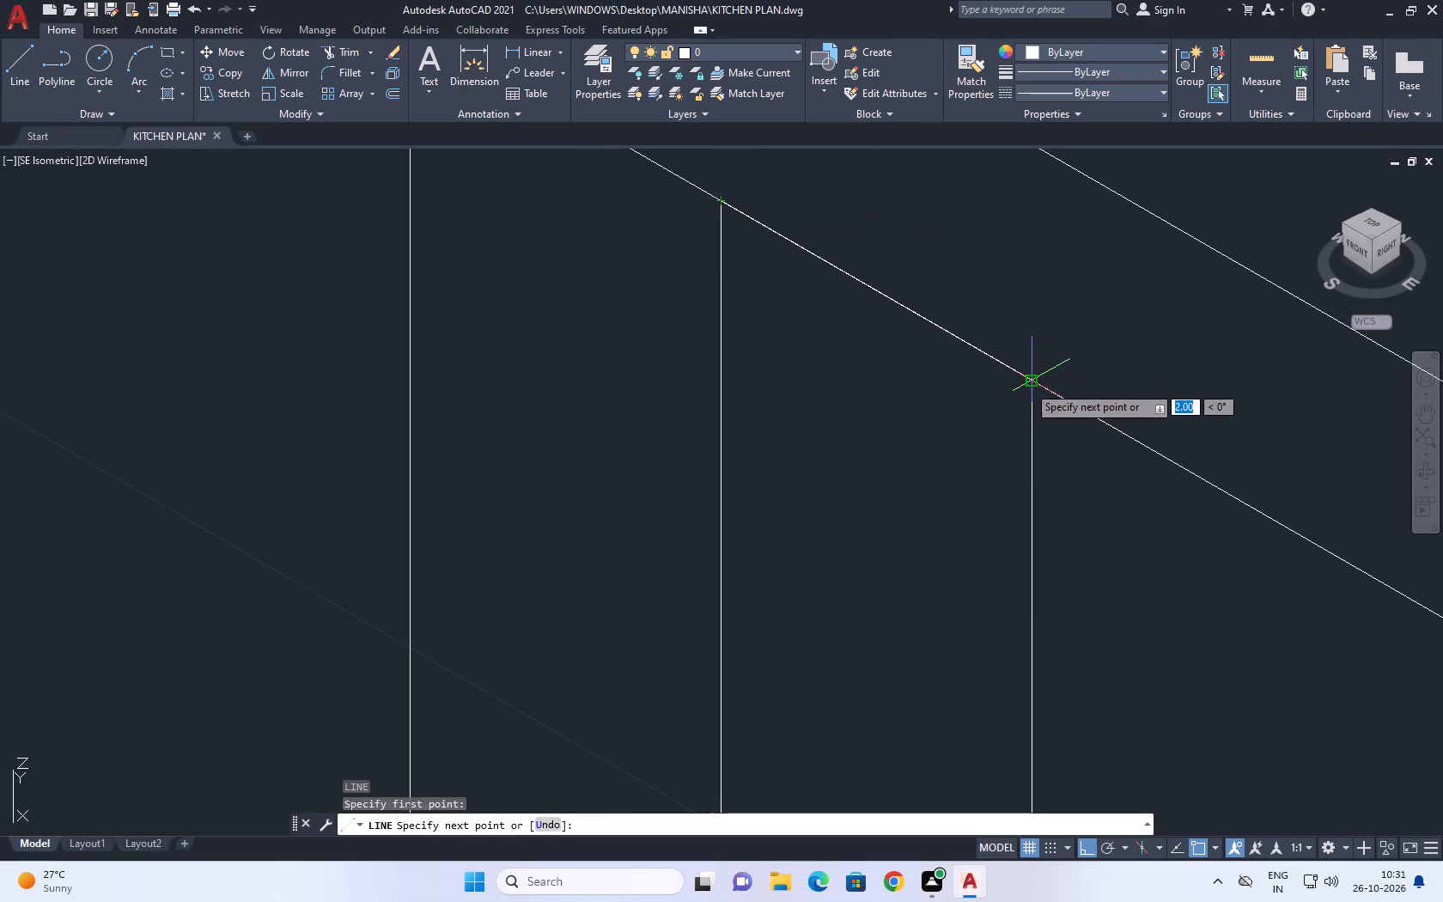
left_click(1032, 384)
key("Escape")
Examine the top rail between the fourth divider and the adjoining cabinet.
scroll(912, 338, "down", 4)
middle_click_drag(948, 405, 826, 369)
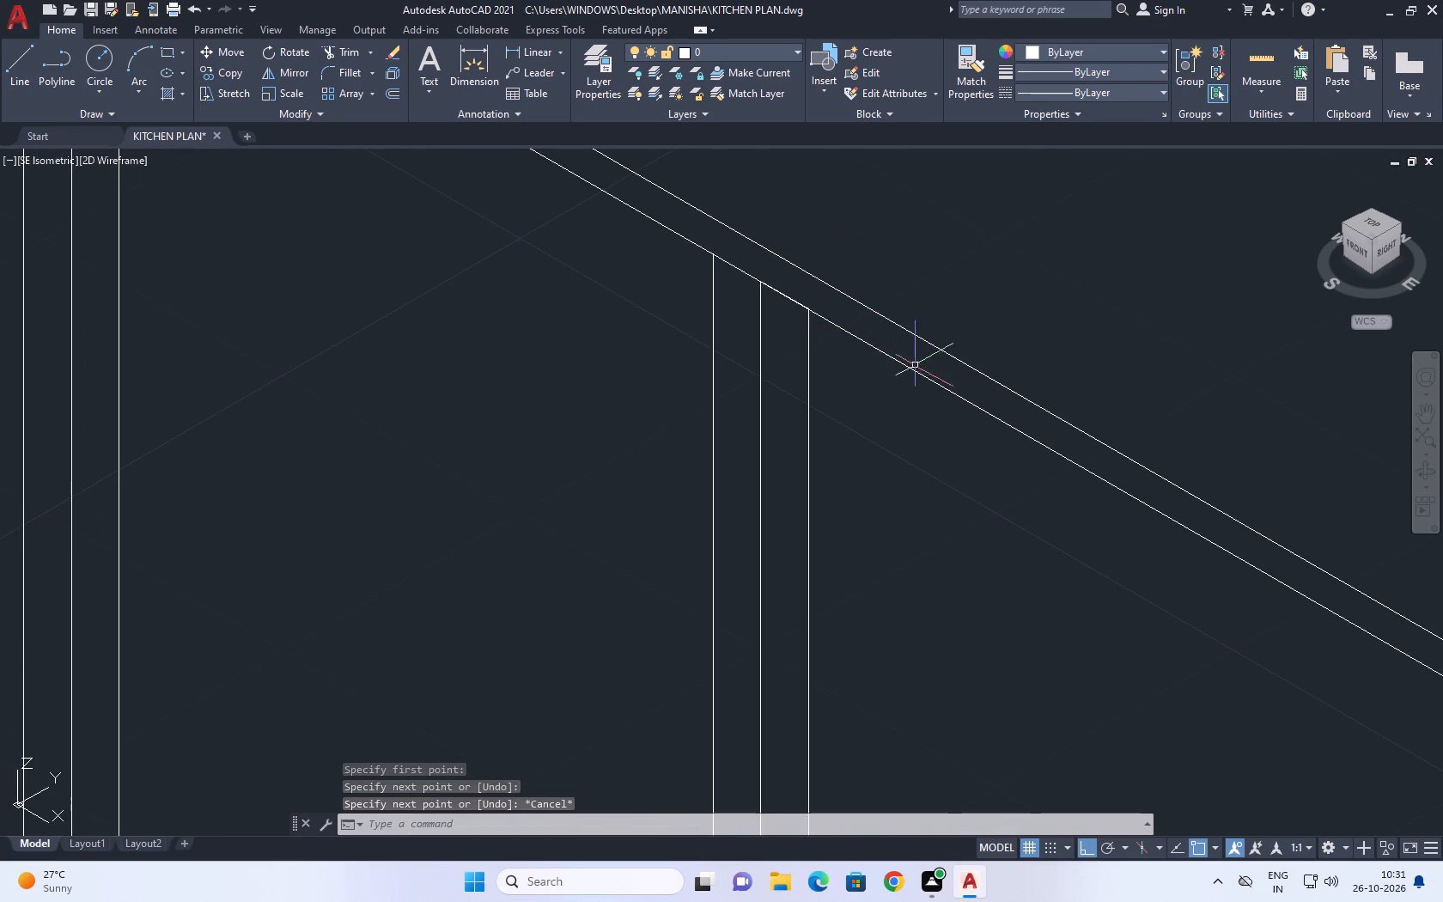
middle_click_drag(906, 364, 829, 342)
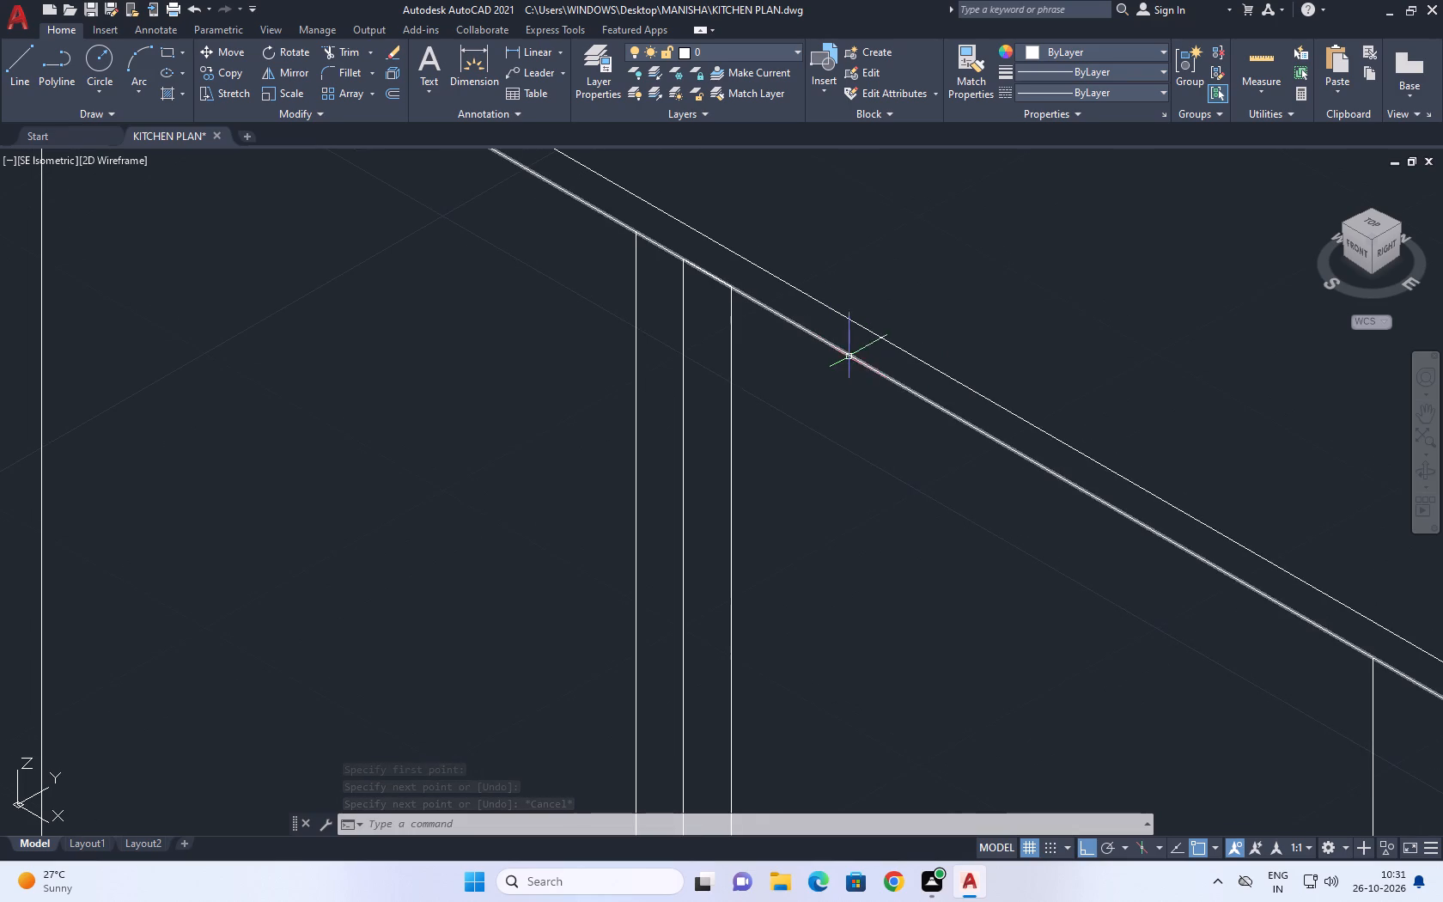
middle_click_drag(905, 339, 783, 309)
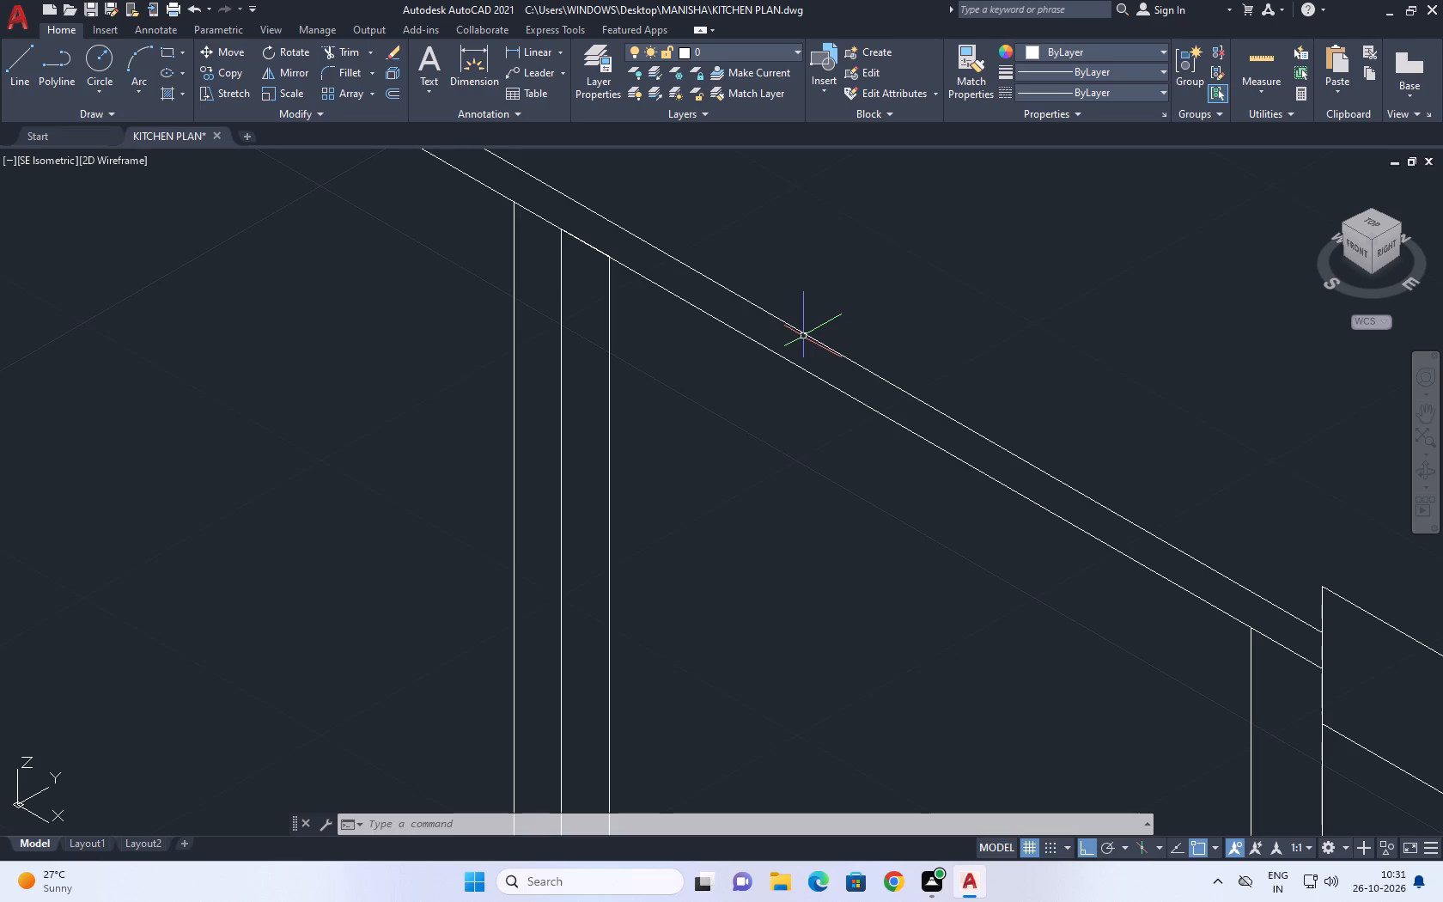
middle_click_drag(851, 348, 799, 316)
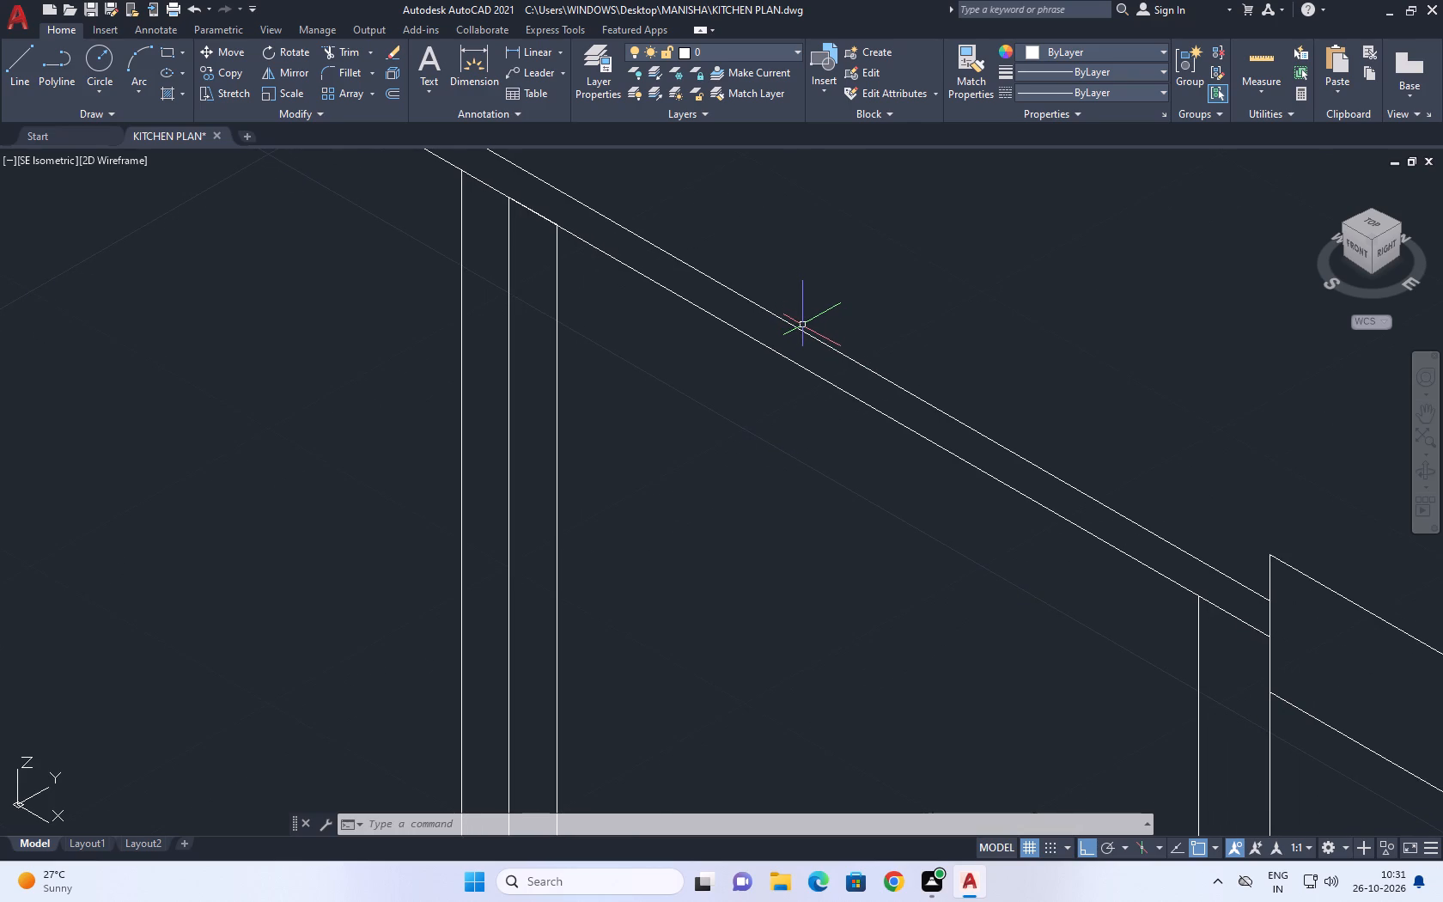
middle_click_drag(801, 326, 662, 314)
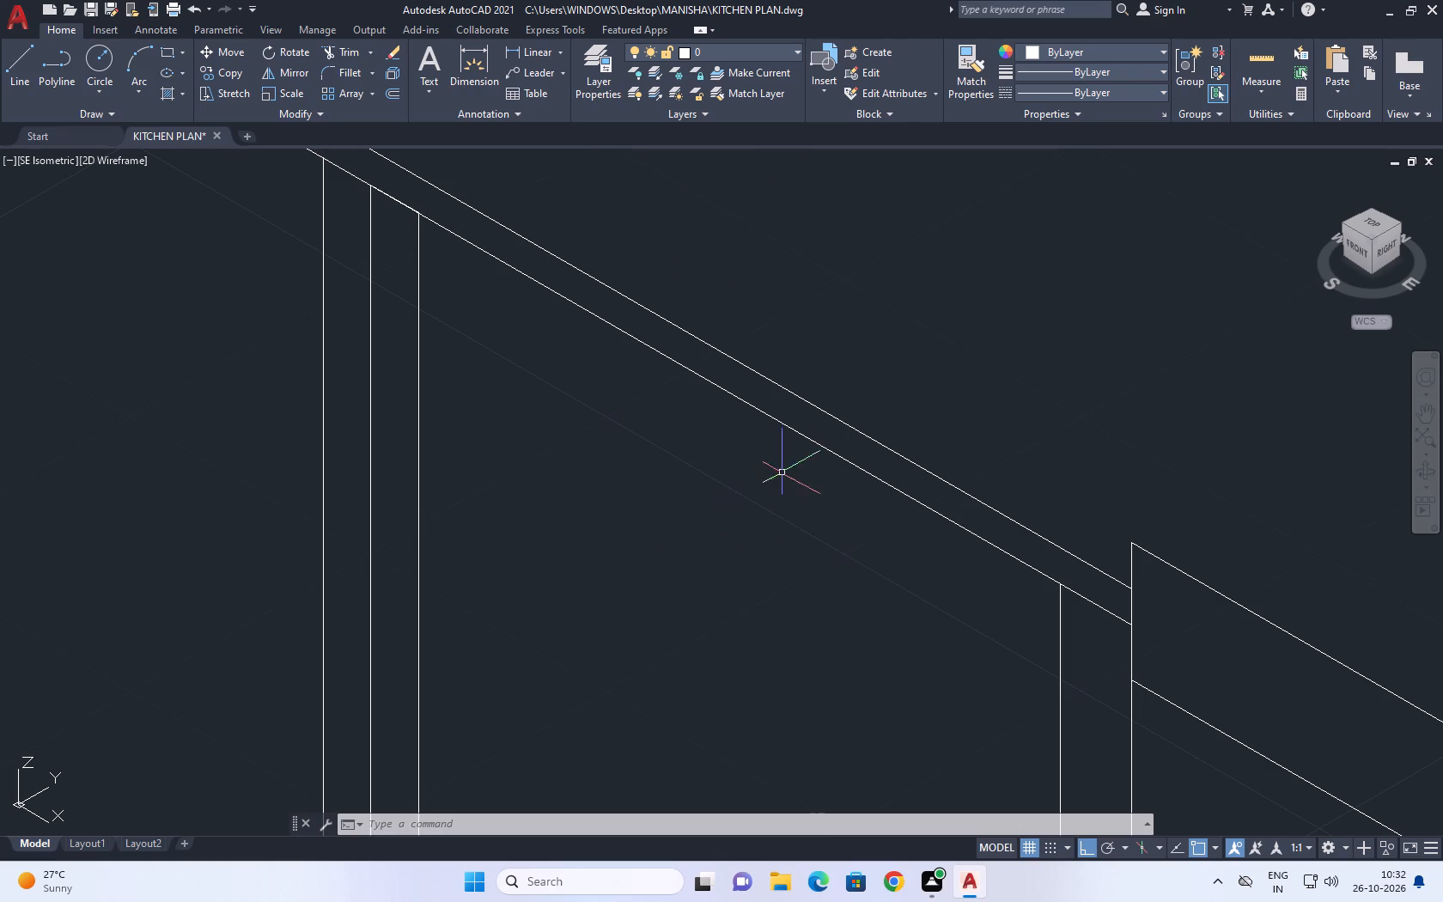
middle_click_drag(807, 441, 714, 458)
scroll(715, 462, "down", 3)
middle_click_drag(725, 453, 749, 496)
scroll(749, 517, "up", 1)
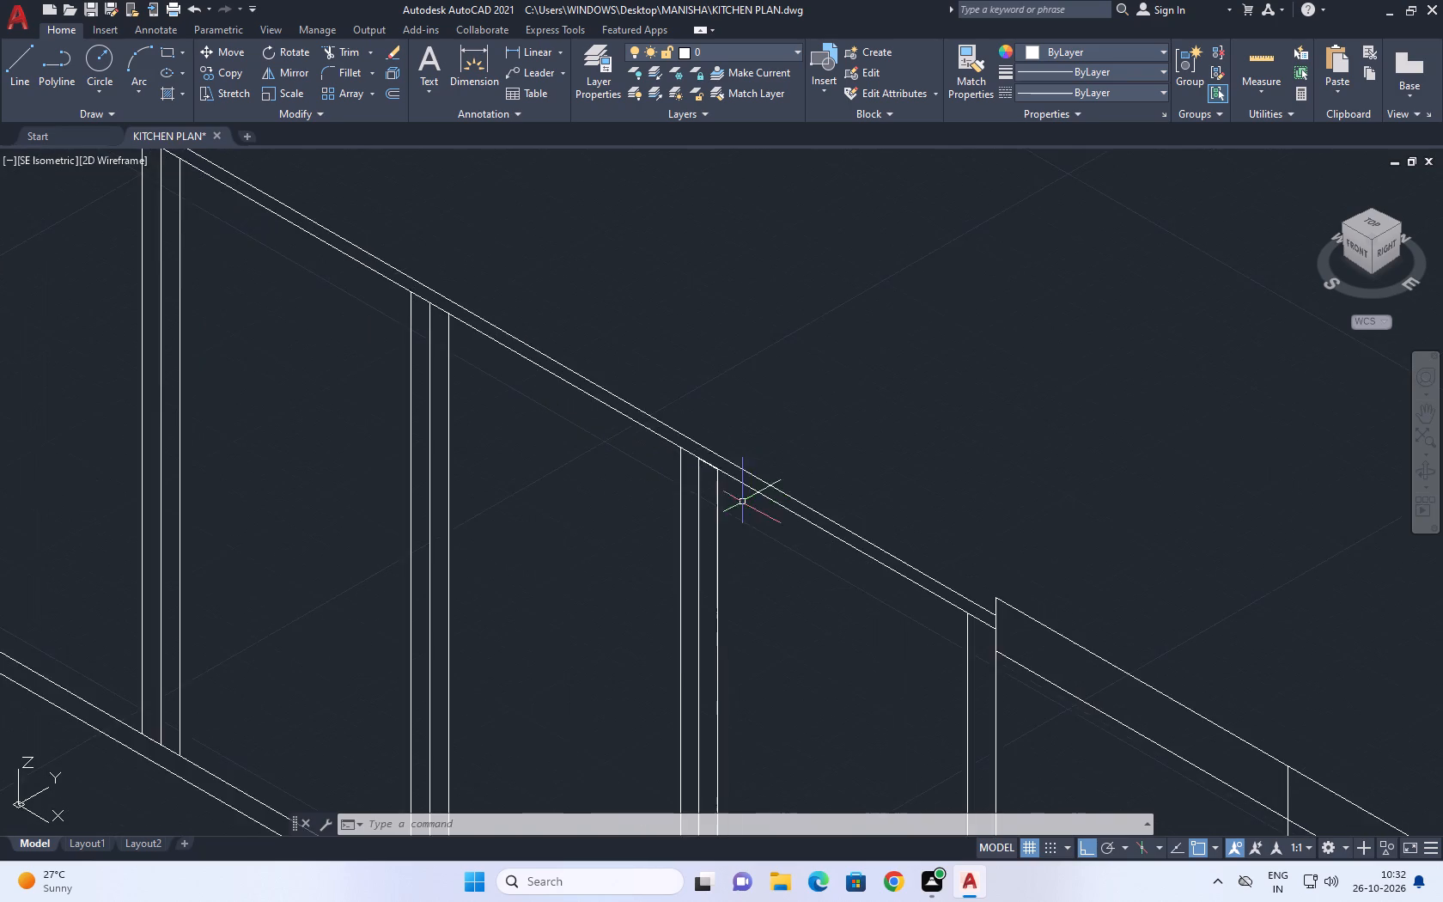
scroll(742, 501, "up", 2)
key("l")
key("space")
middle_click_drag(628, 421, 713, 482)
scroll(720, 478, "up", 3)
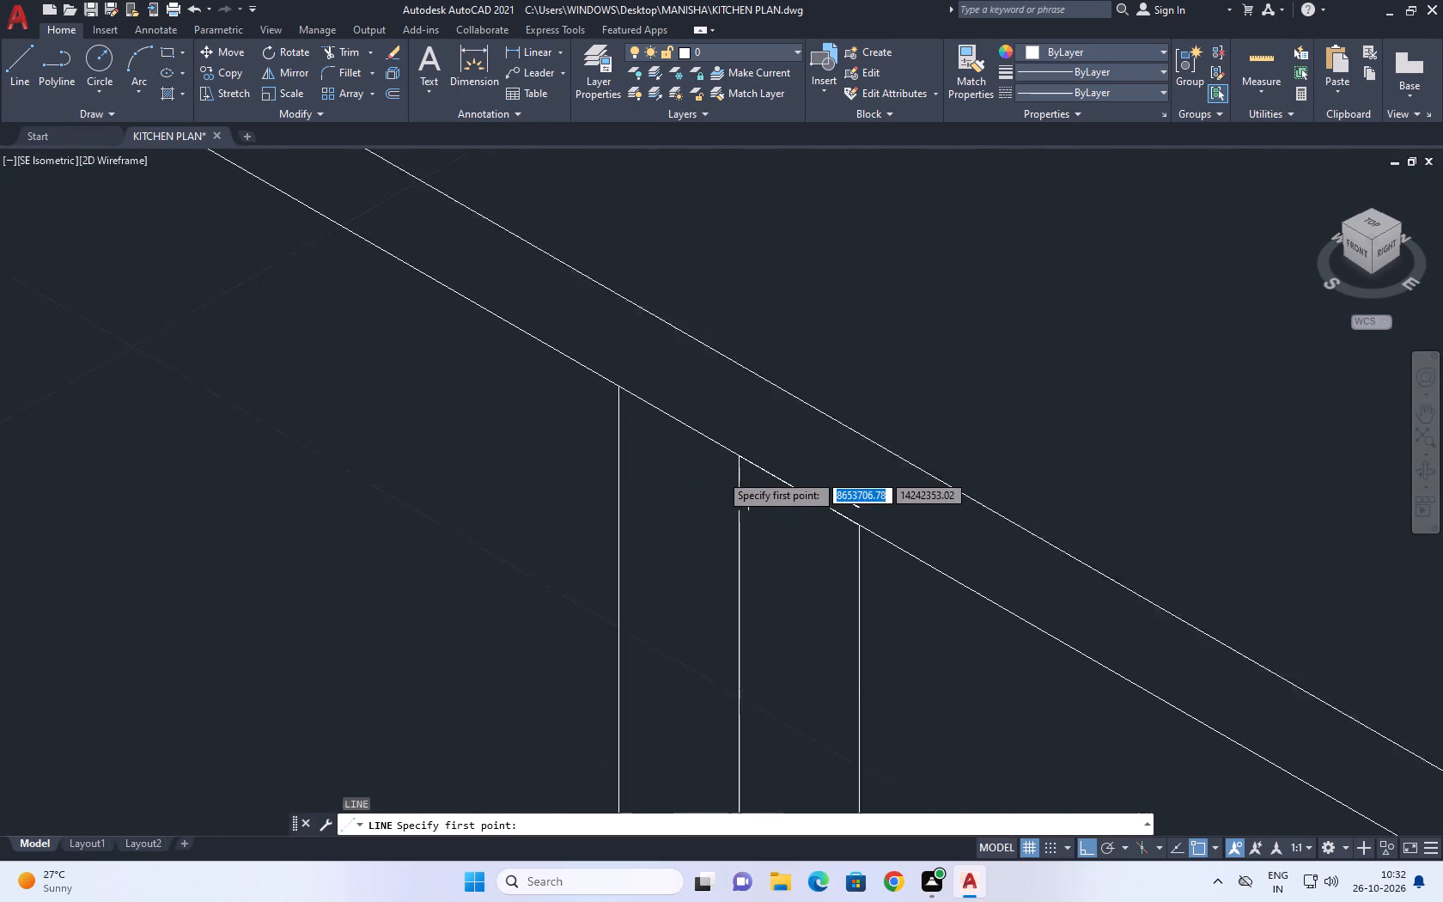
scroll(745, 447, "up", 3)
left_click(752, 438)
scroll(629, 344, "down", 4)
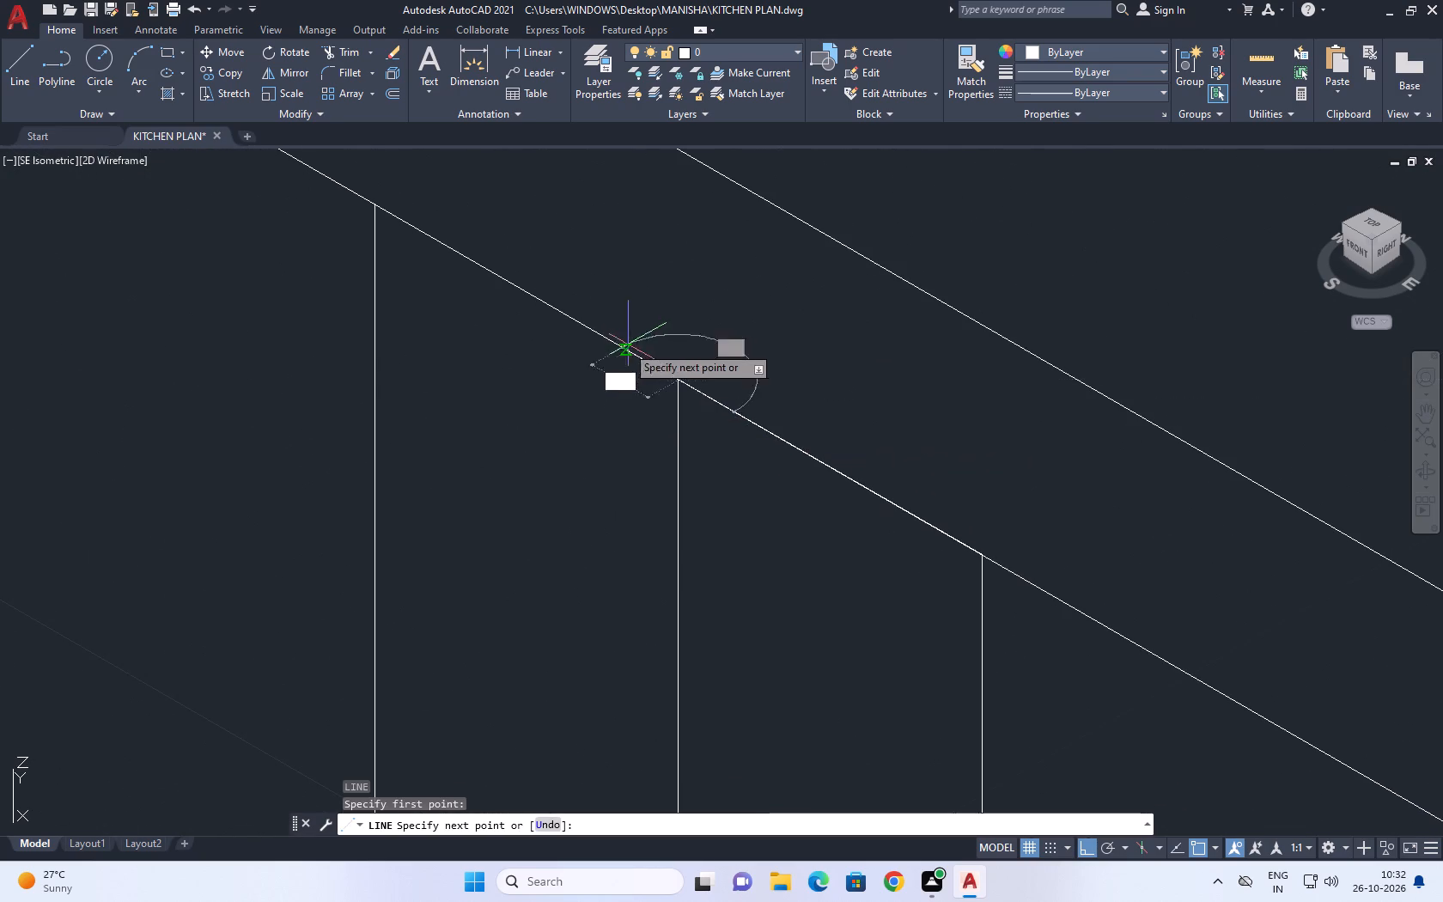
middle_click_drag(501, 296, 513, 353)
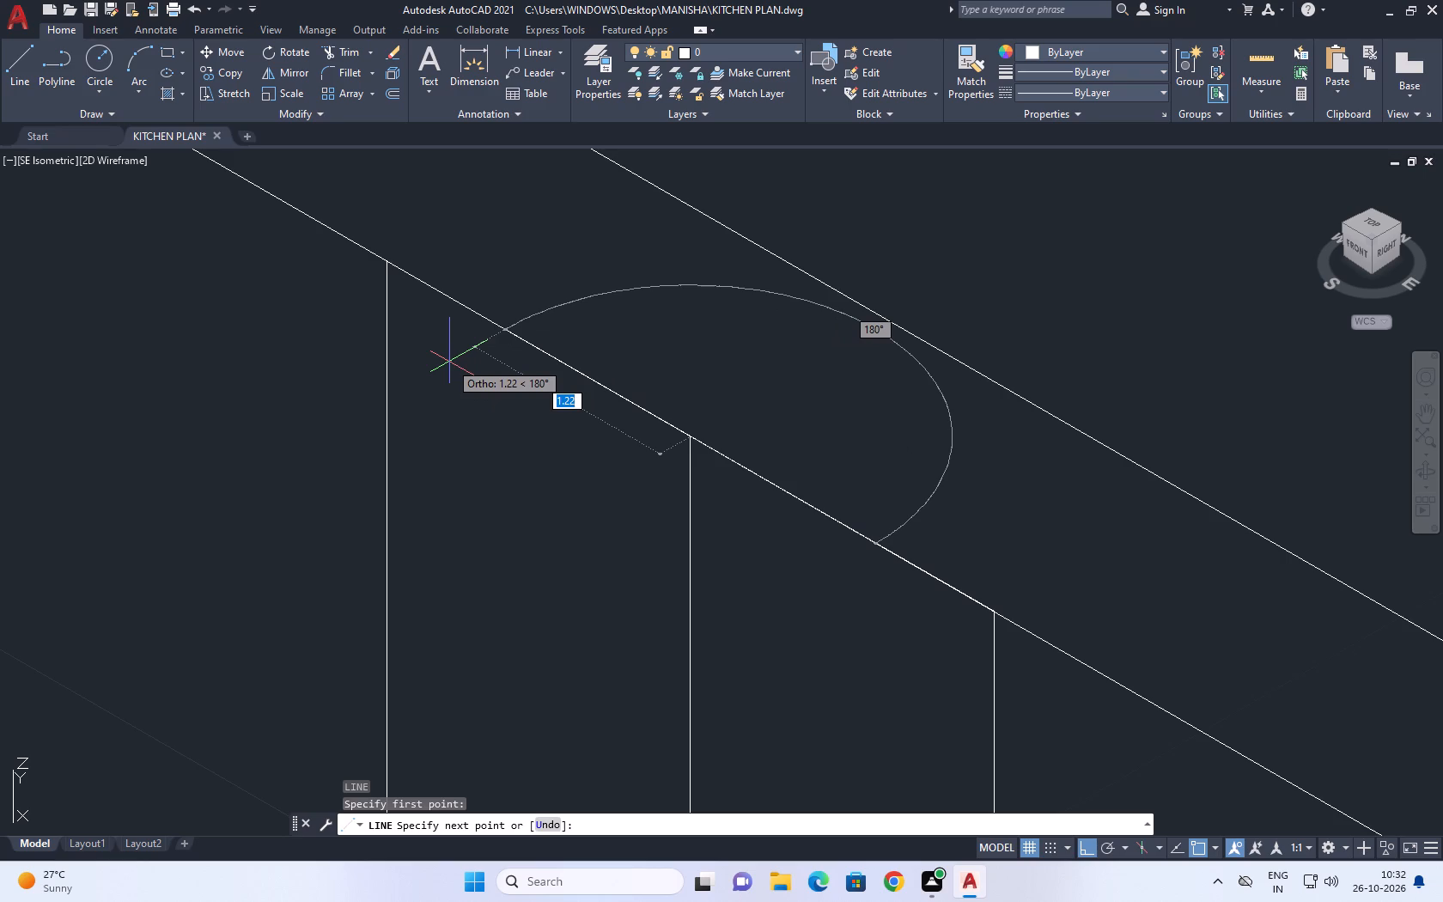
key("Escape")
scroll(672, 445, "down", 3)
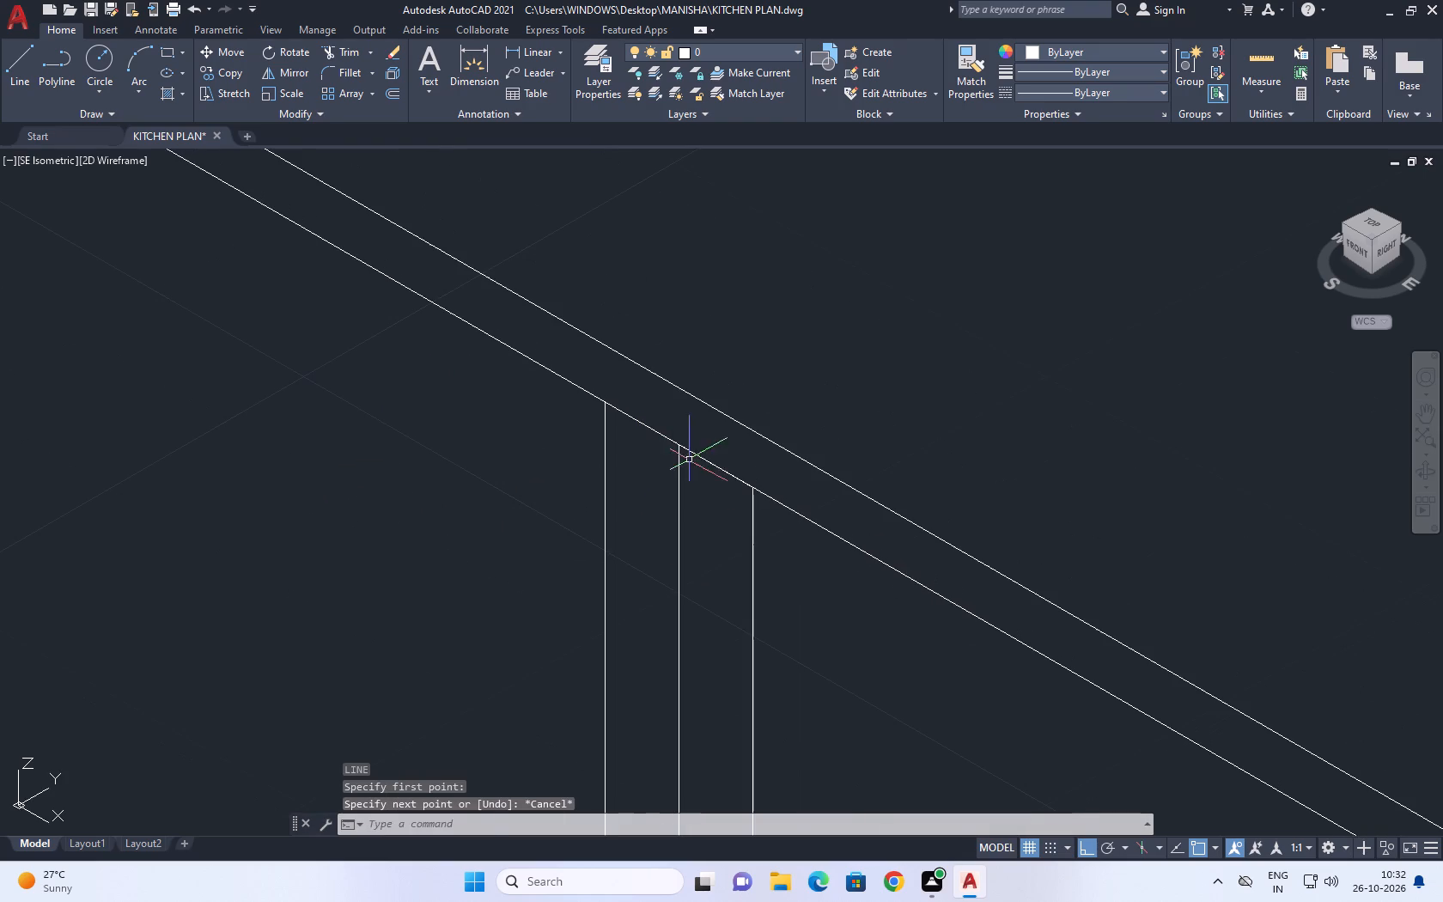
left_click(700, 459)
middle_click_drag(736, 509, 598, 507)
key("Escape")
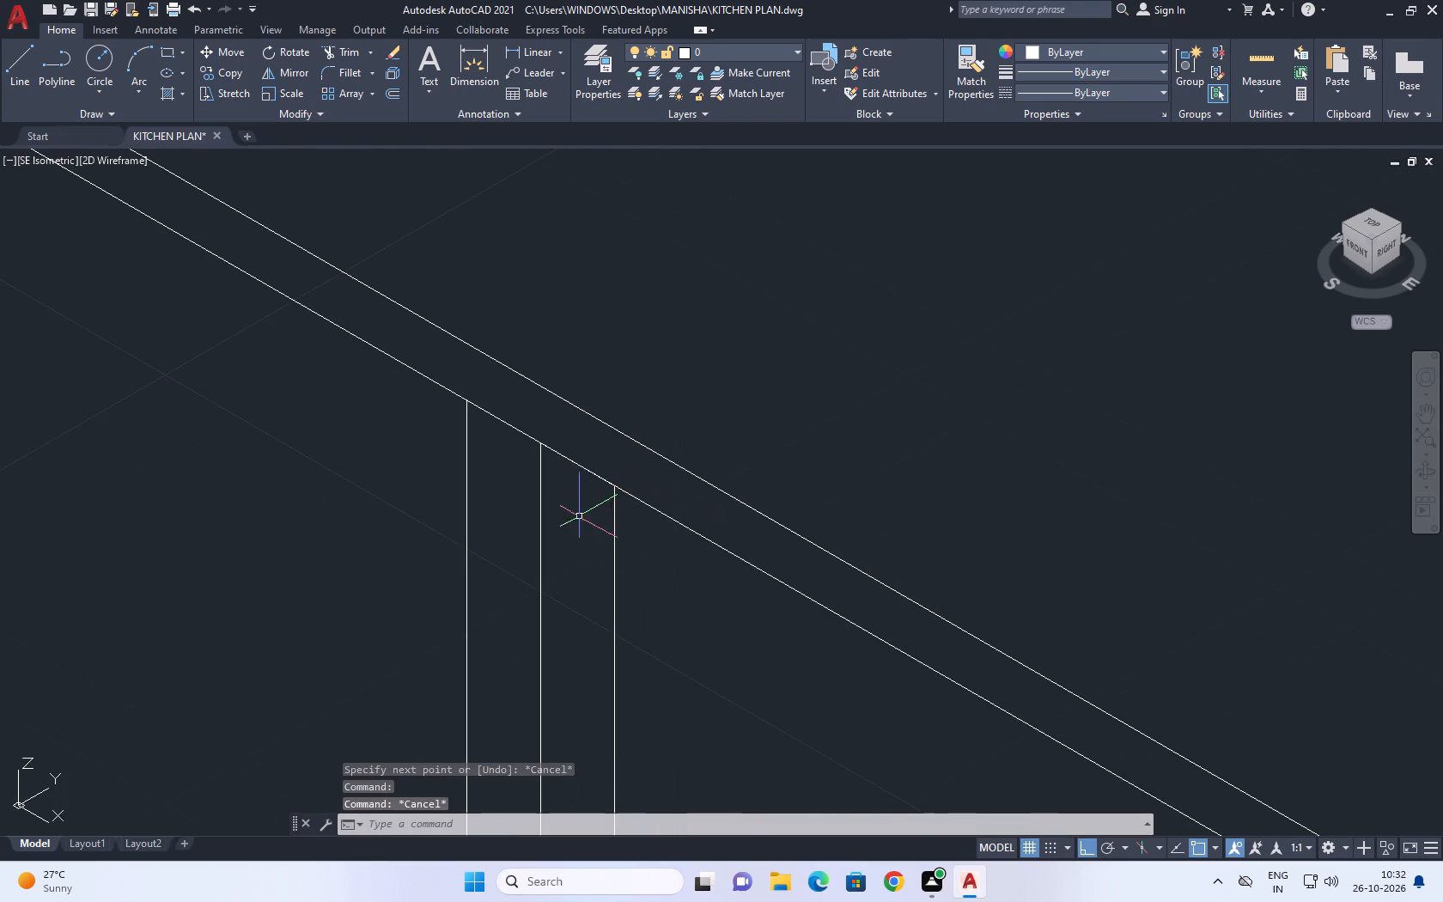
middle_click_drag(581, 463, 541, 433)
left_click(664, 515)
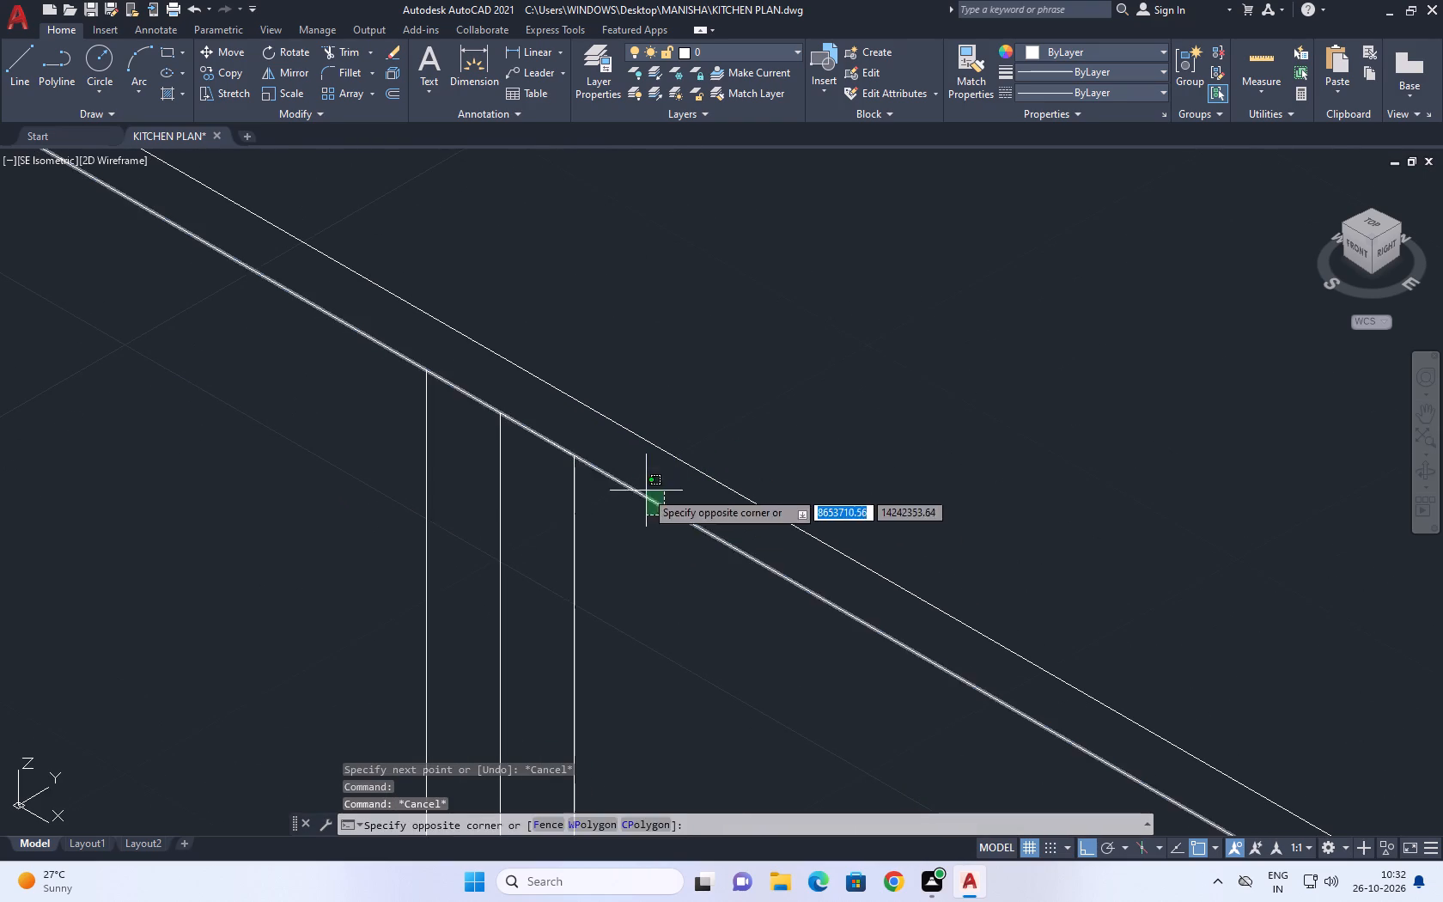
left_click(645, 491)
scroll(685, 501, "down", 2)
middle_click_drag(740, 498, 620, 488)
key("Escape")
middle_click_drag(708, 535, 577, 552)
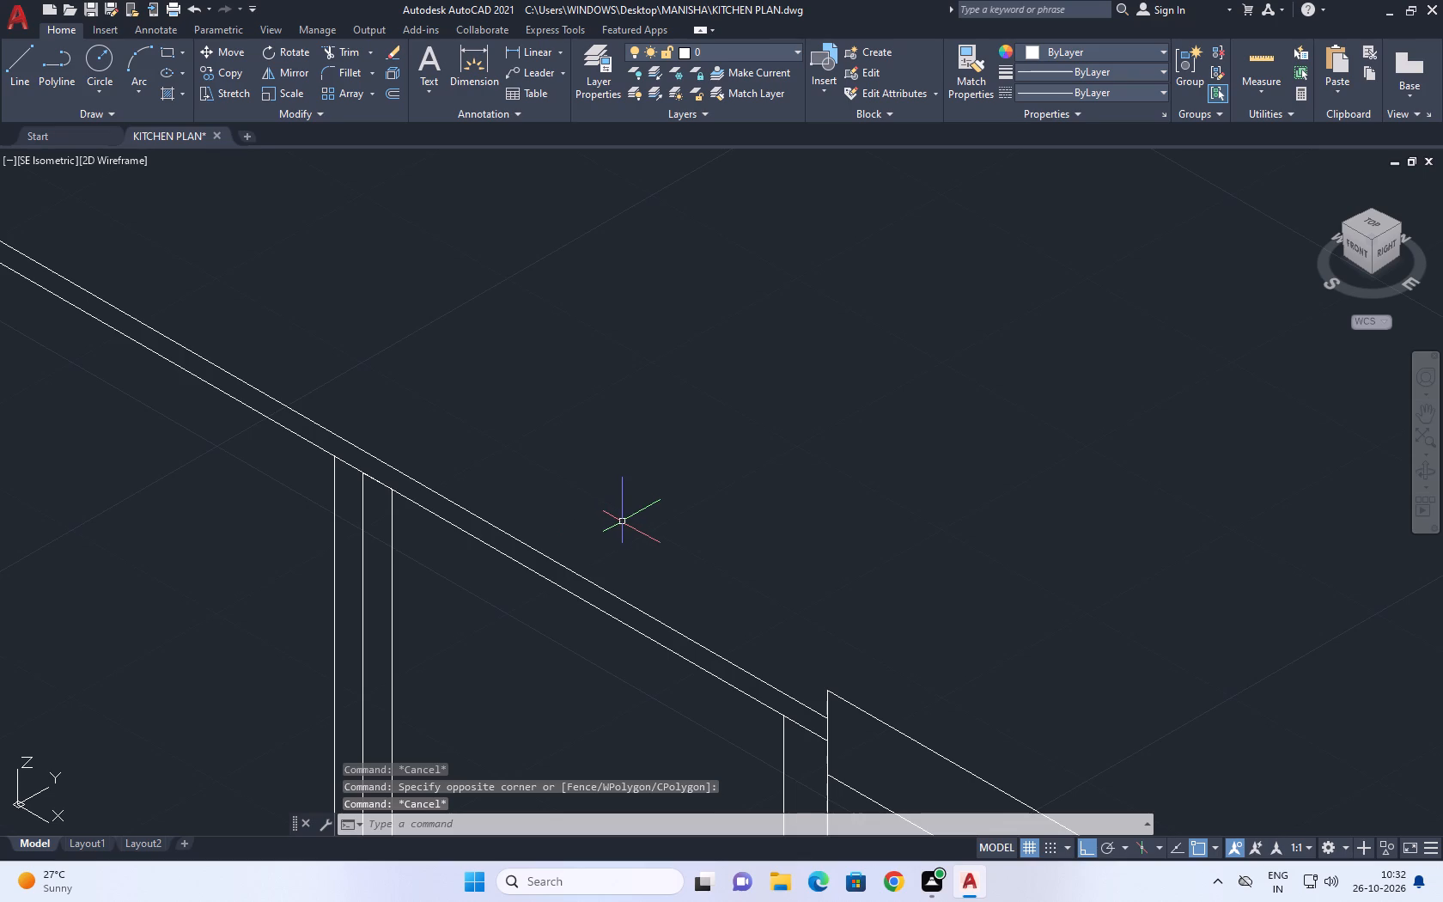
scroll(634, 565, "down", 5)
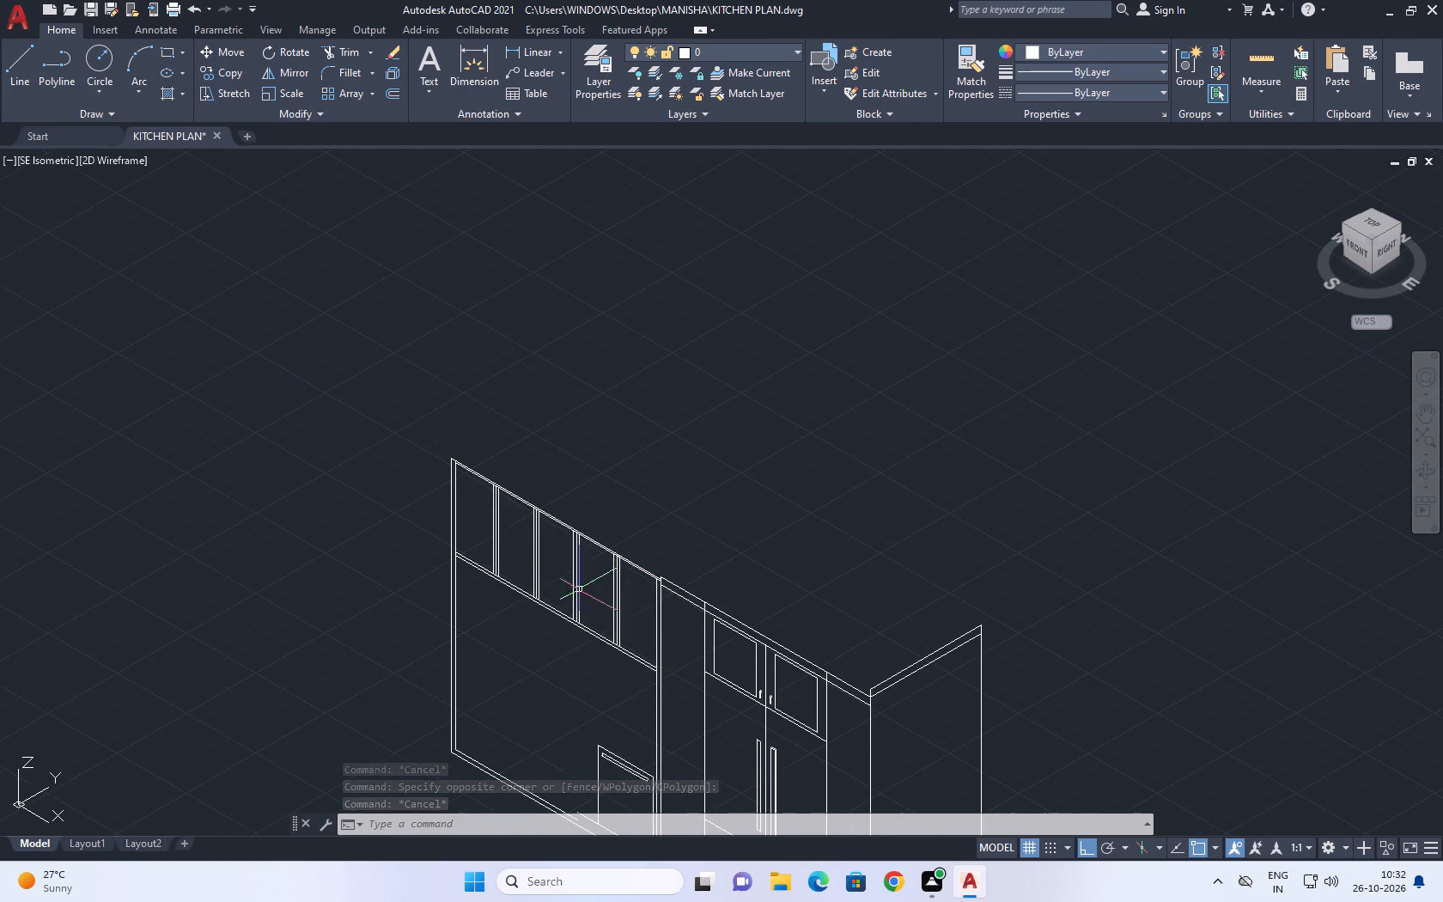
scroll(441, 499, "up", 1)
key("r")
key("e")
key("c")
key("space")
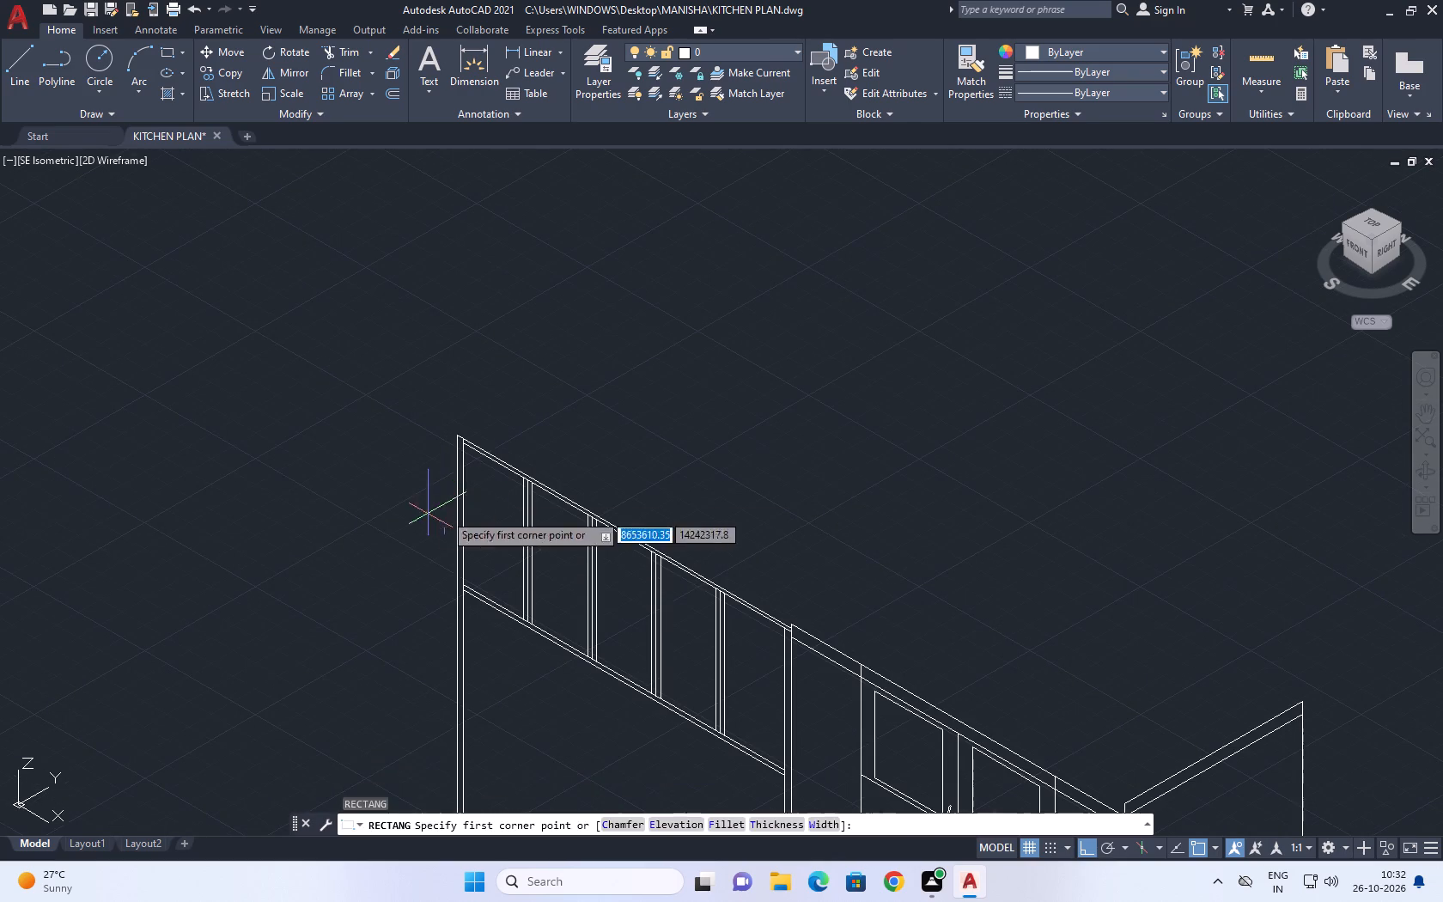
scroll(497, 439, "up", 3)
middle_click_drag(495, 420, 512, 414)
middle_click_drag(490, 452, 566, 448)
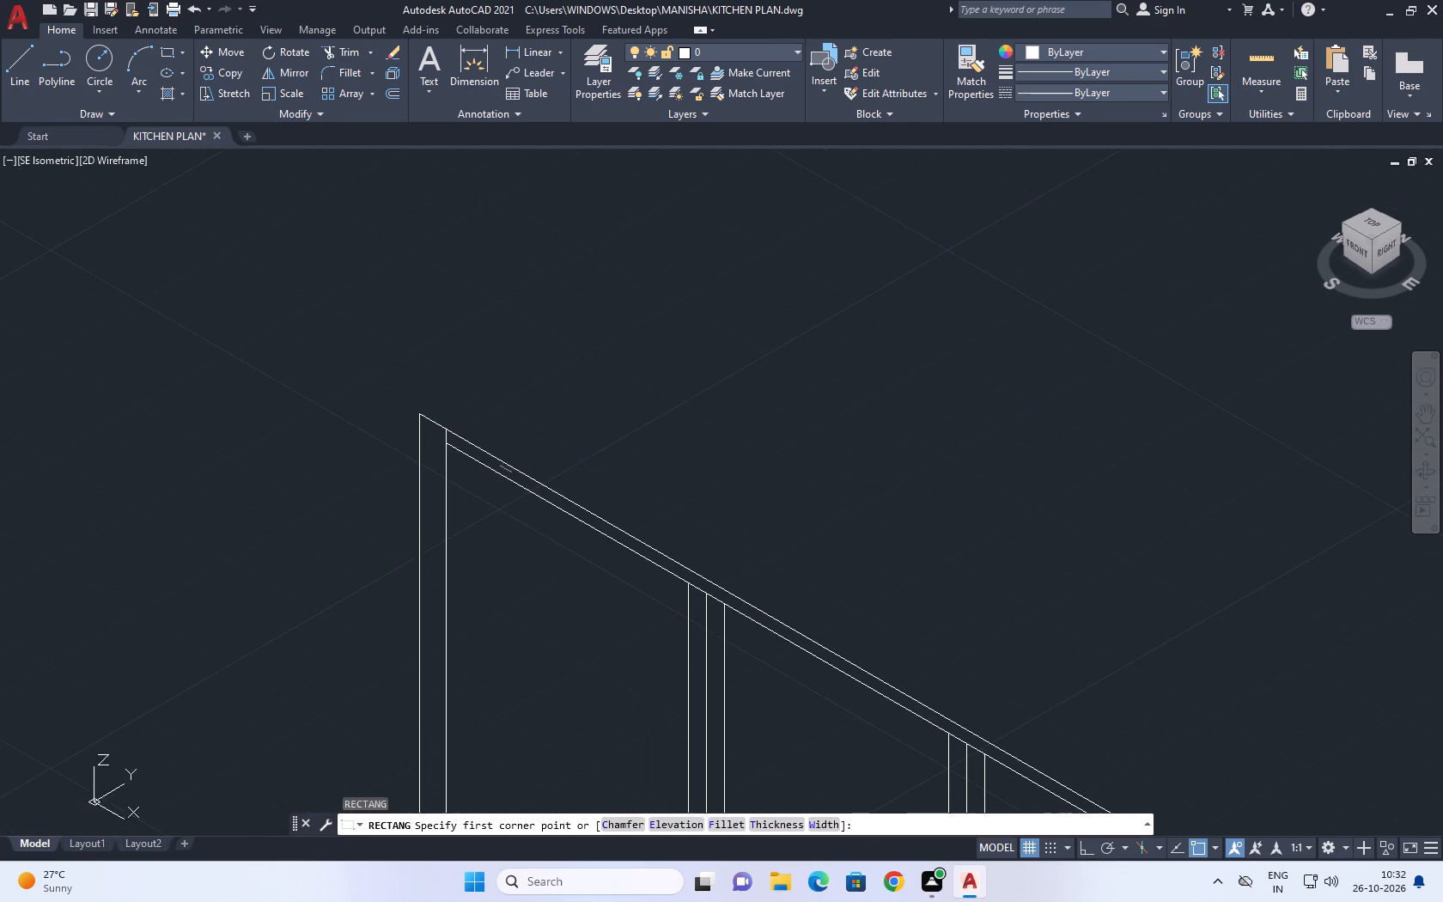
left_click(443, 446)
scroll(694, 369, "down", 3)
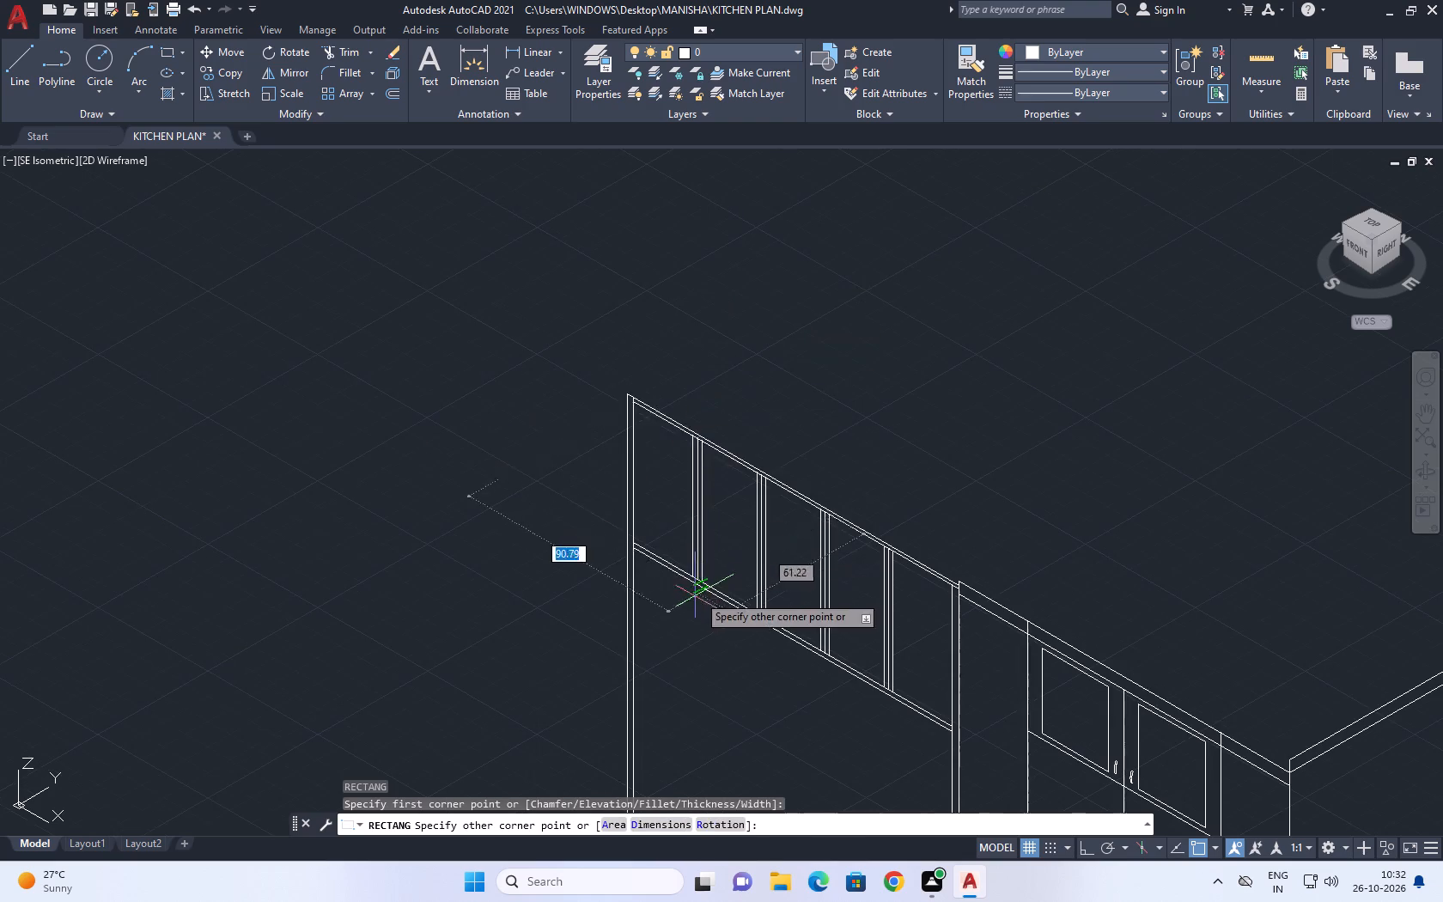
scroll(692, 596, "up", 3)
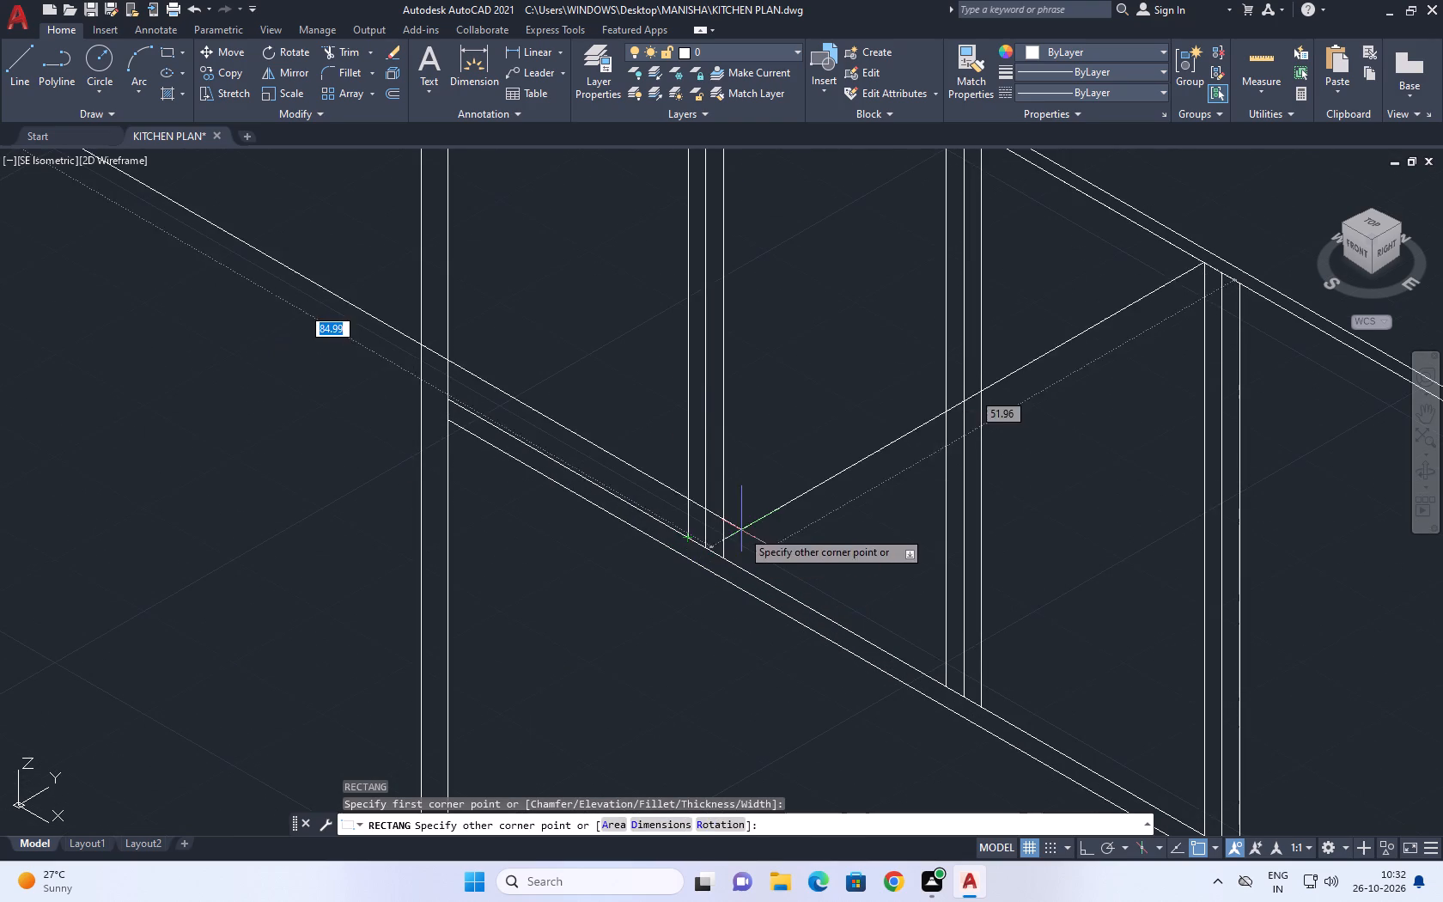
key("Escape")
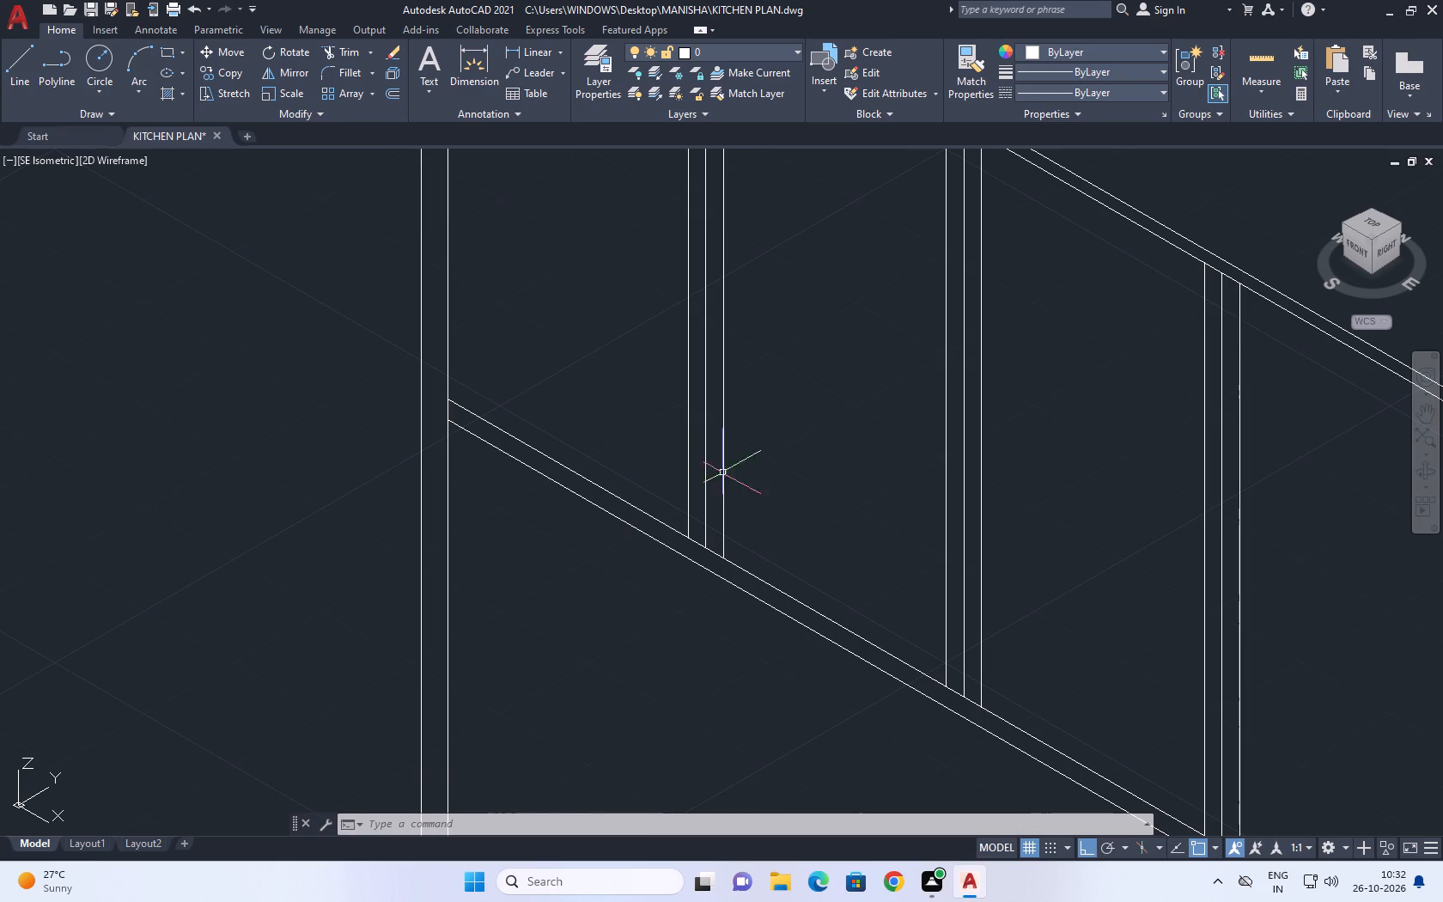
Draw connected lines across the top of the first divider, from its left side line through the centre line to its right side line.
middle_click_drag(751, 452, 758, 540)
middle_click_drag(743, 385, 722, 480)
scroll(722, 485, "down", 1)
middle_click_drag(703, 406, 703, 410)
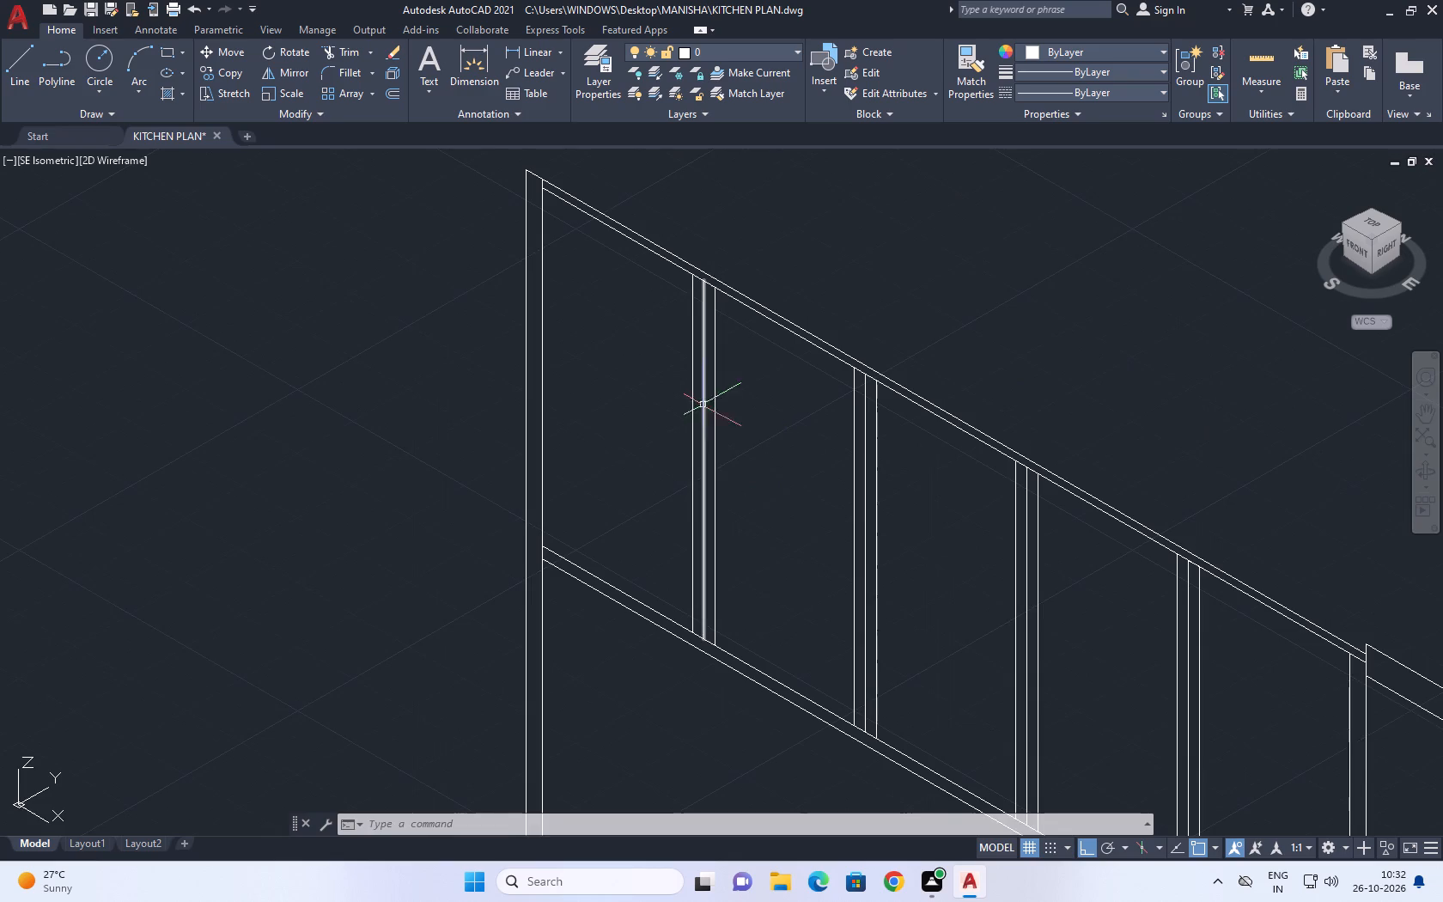
middle_click_drag(703, 410, 711, 434)
key("l")
key("space")
scroll(691, 303, "up", 3)
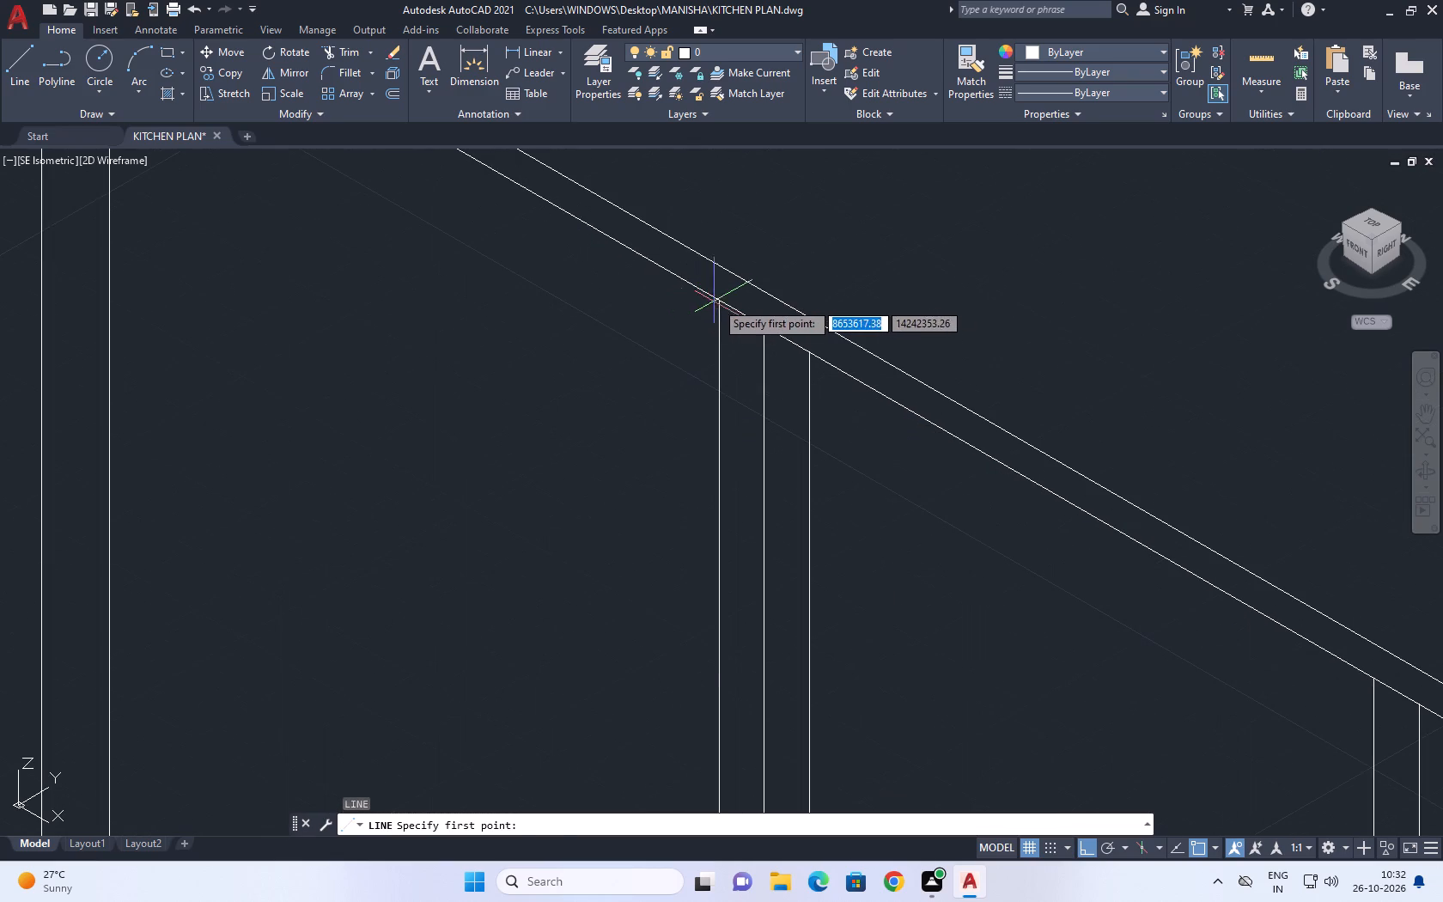
left_click(723, 302)
left_click(764, 326)
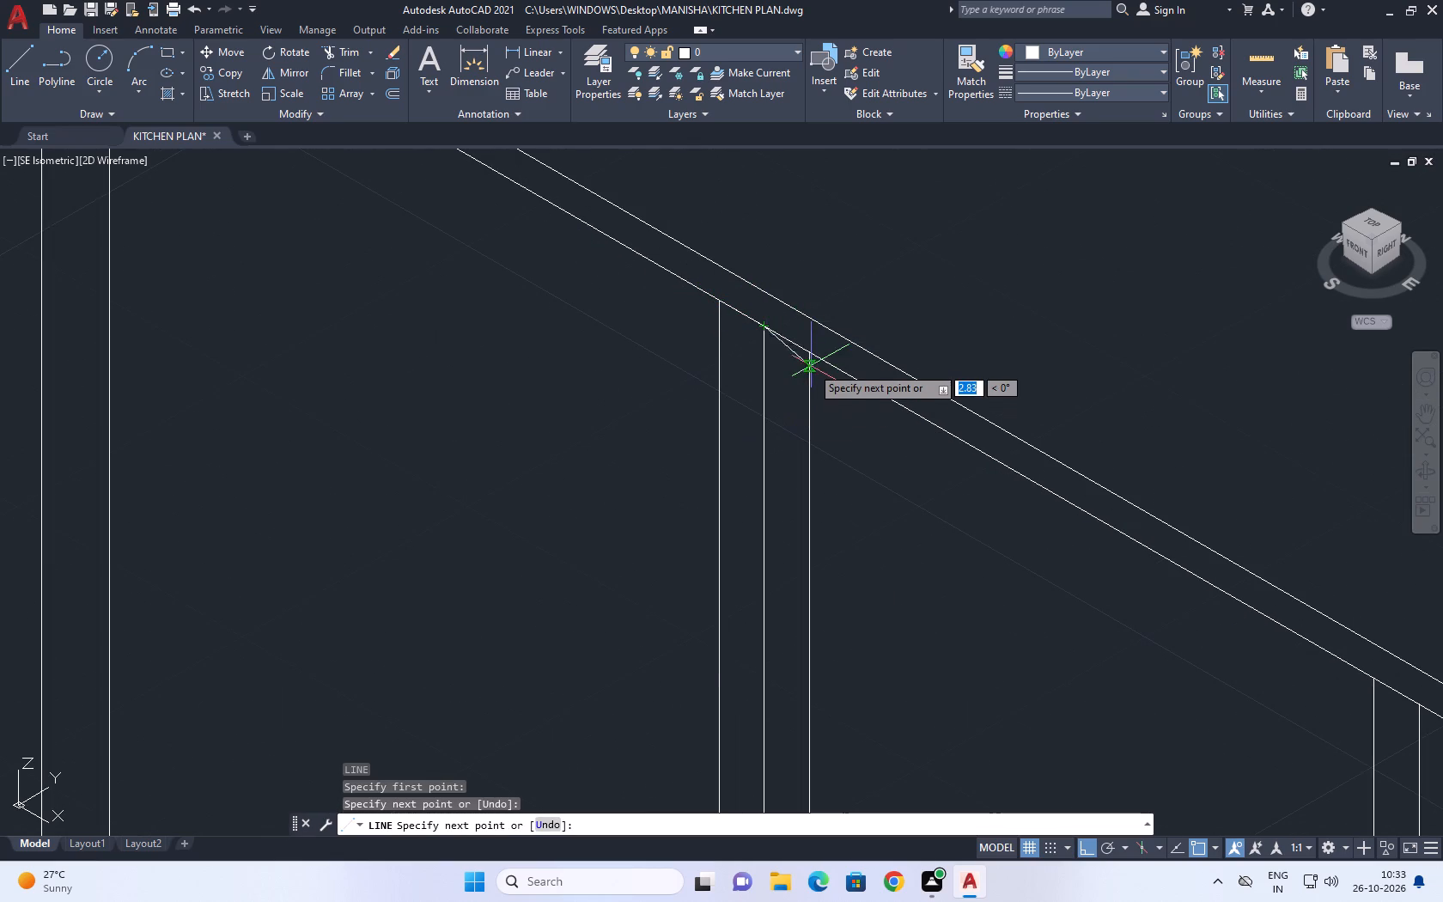
left_click(808, 356)
key("Escape")
Draw a line across the bottom of the first divider, joining its two side lines along the lower rail.
scroll(709, 420, "down", 4)
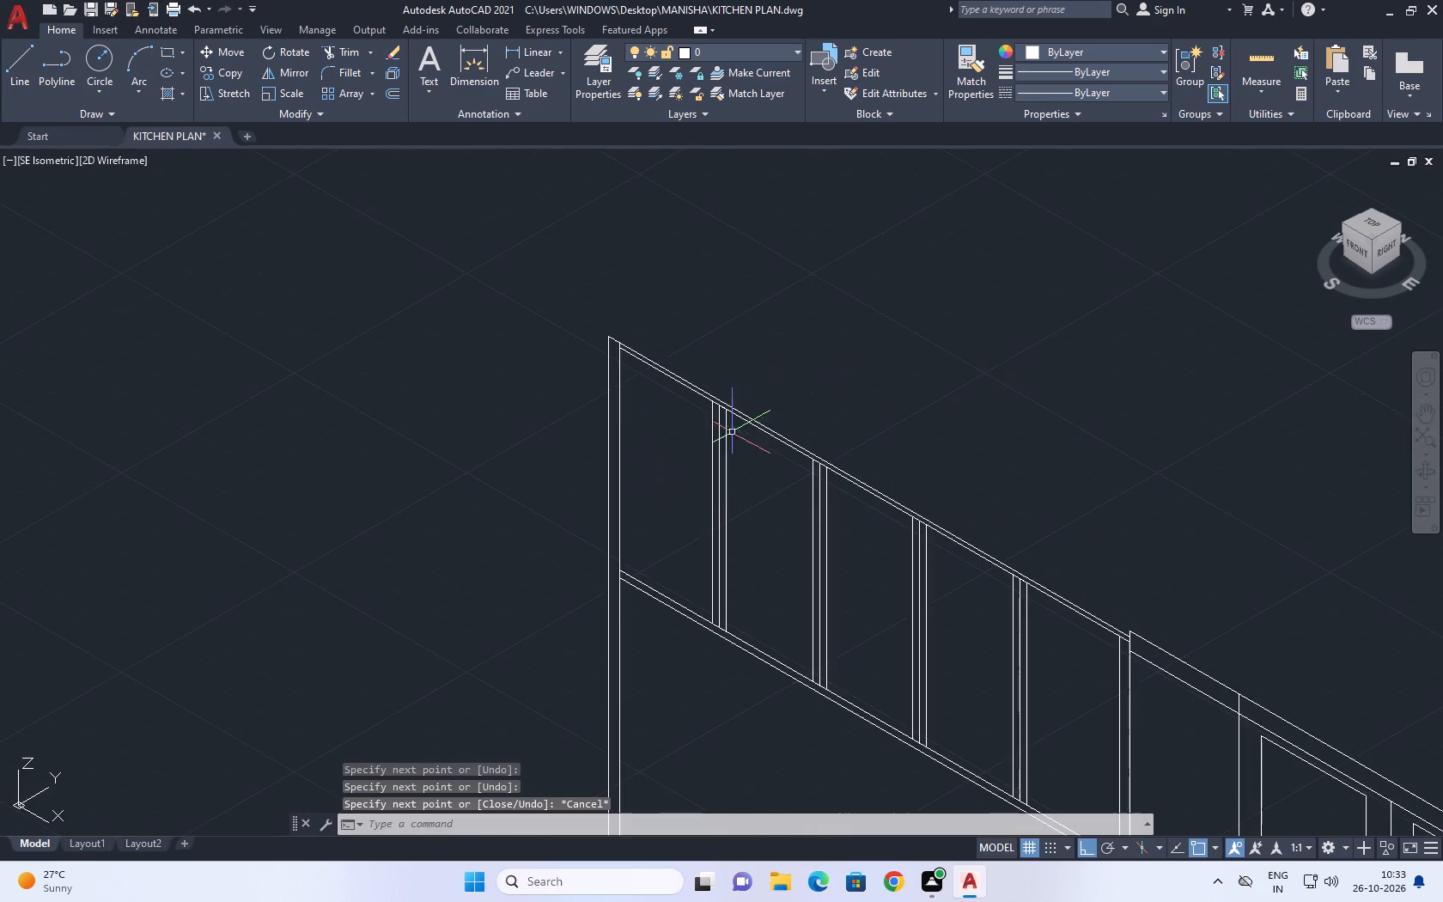
key("space")
scroll(699, 643, "up", 4)
left_click(823, 606)
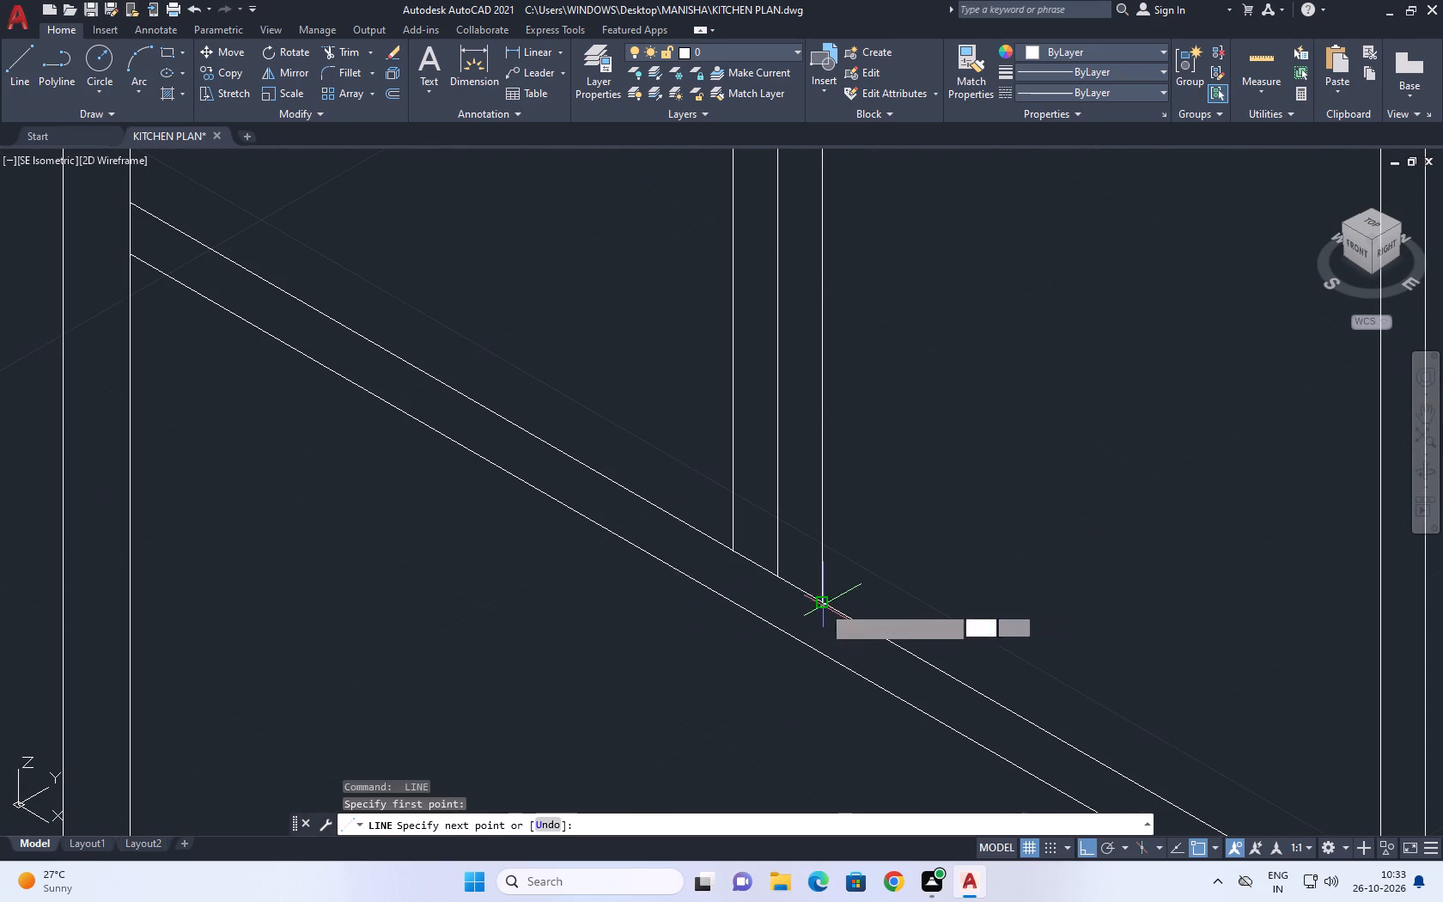
left_click(736, 552)
key("space")
Draw a line across the bottom of the second divider, joining its two side lines along the lower rail.
scroll(709, 509, "down", 5)
key("space")
scroll(790, 561, "up", 3)
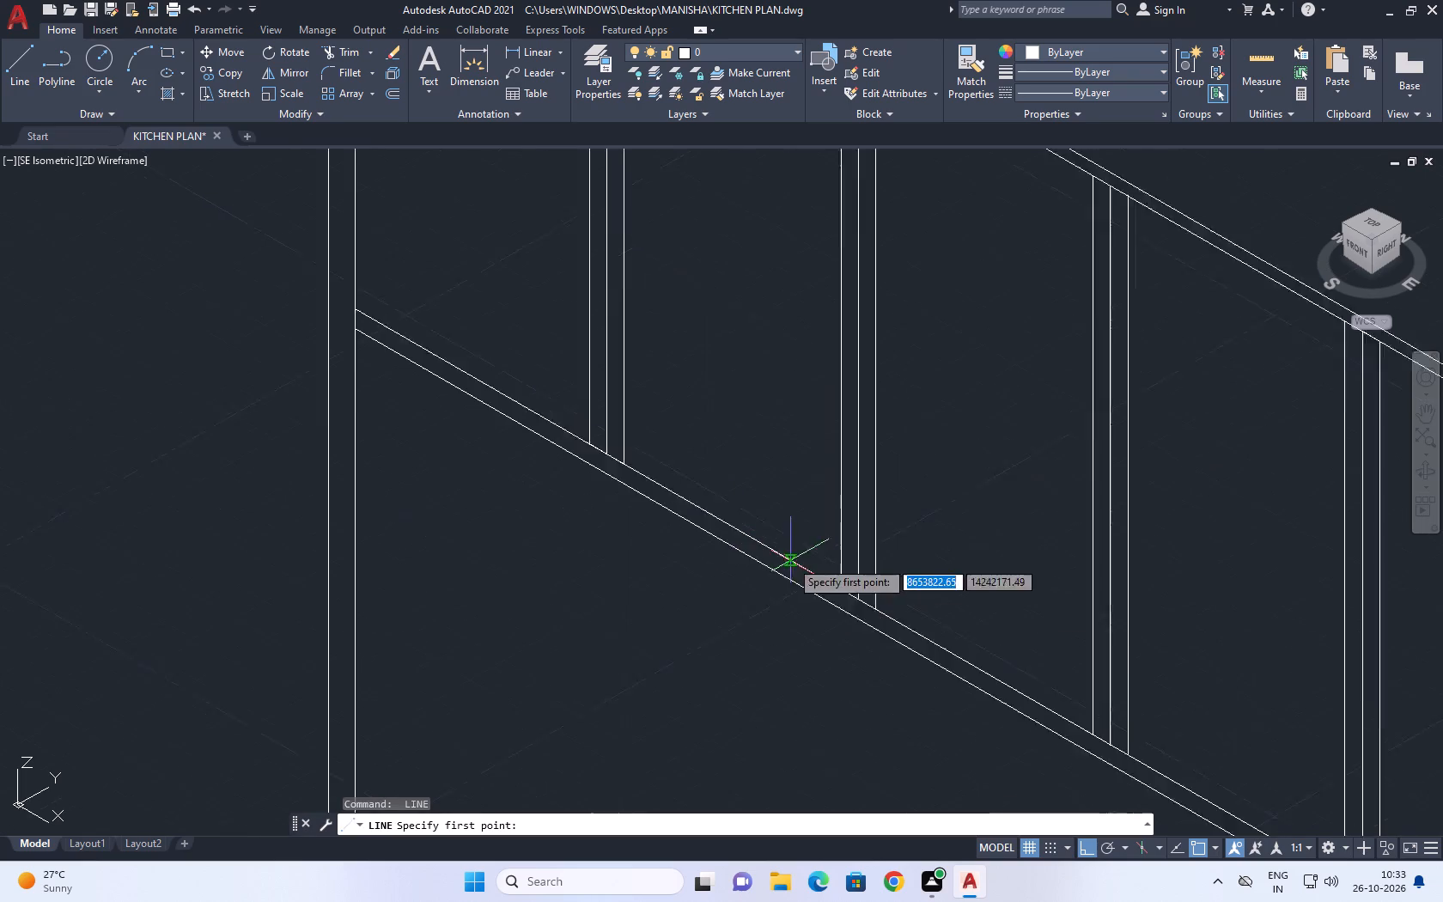
scroll(790, 560, "up", 2)
middle_click_drag(857, 604, 664, 516)
left_click(798, 593)
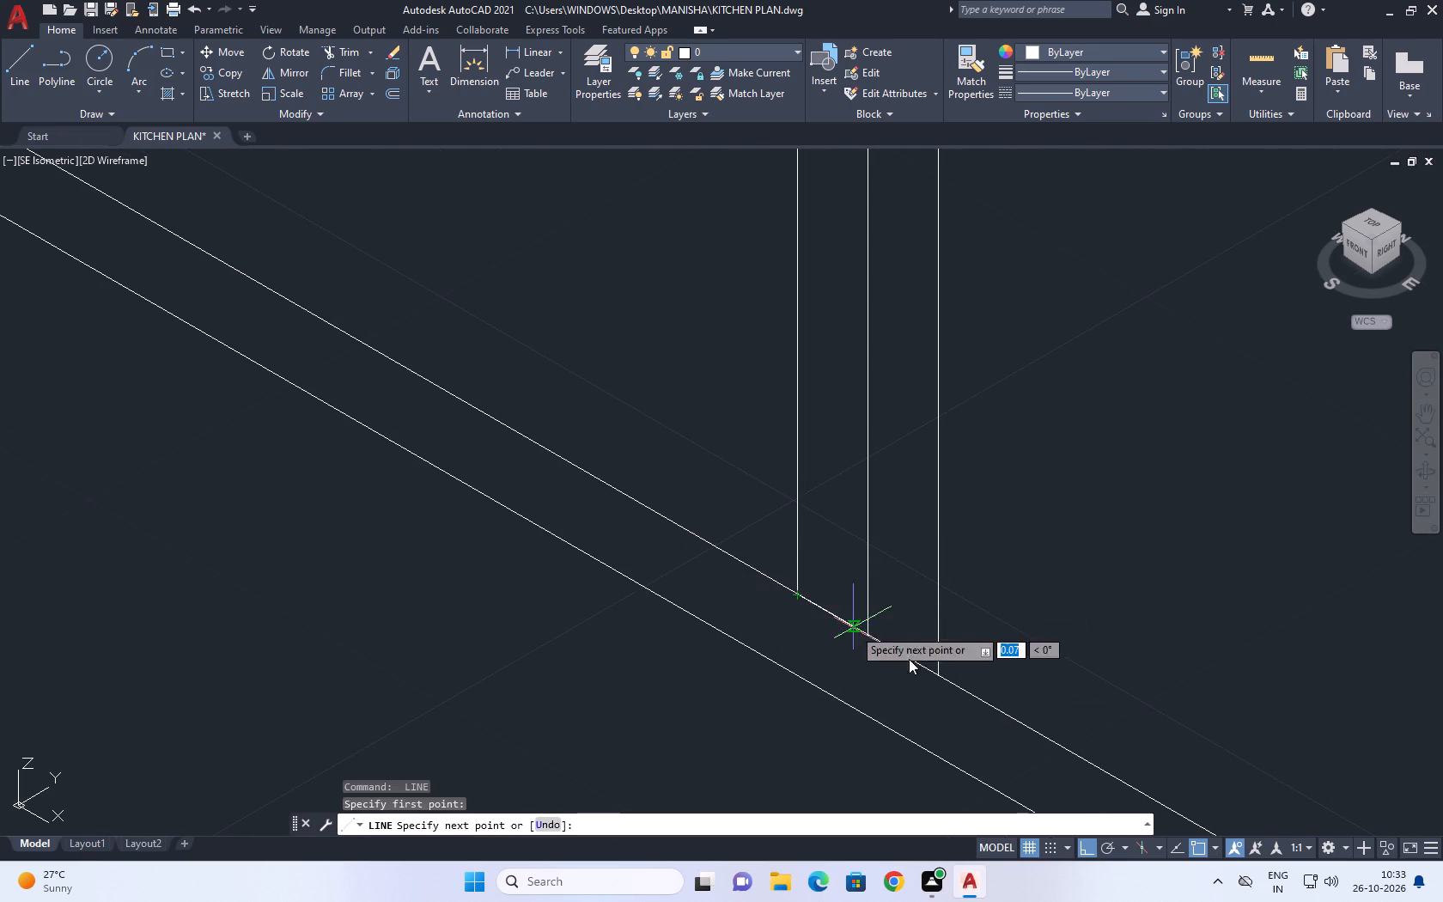
left_click(933, 669)
key("space")
scroll(904, 646, "down", 5)
middle_click_drag(1041, 651, 846, 586)
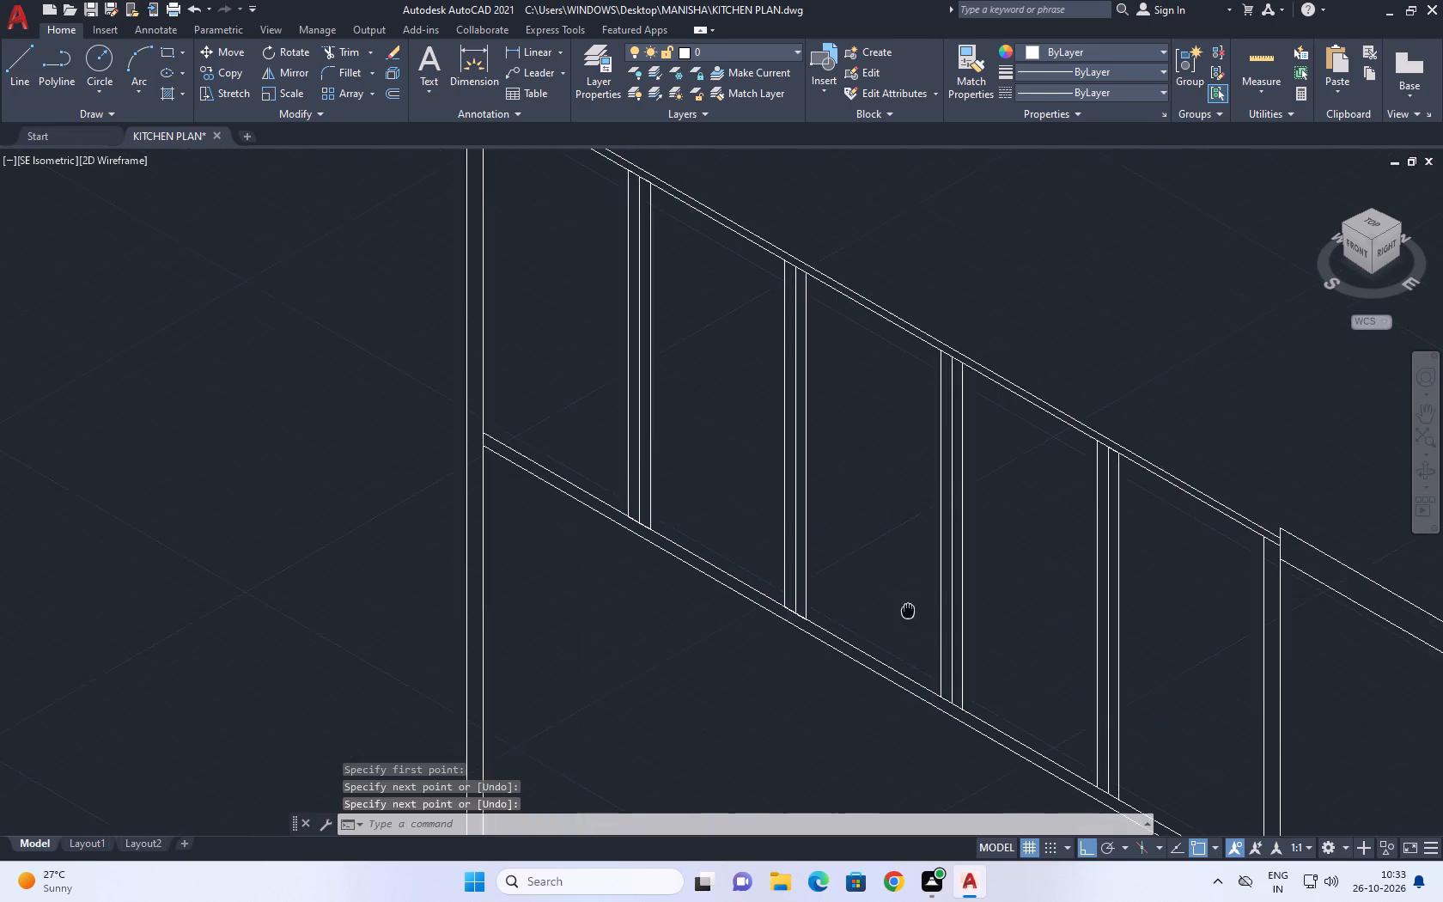
Draw a line across the bottom of the third divider, joining its two side lines along the lower rail.
middle_click_drag(846, 586, 813, 567)
key("space")
scroll(831, 673, "up", 3)
left_click(771, 558)
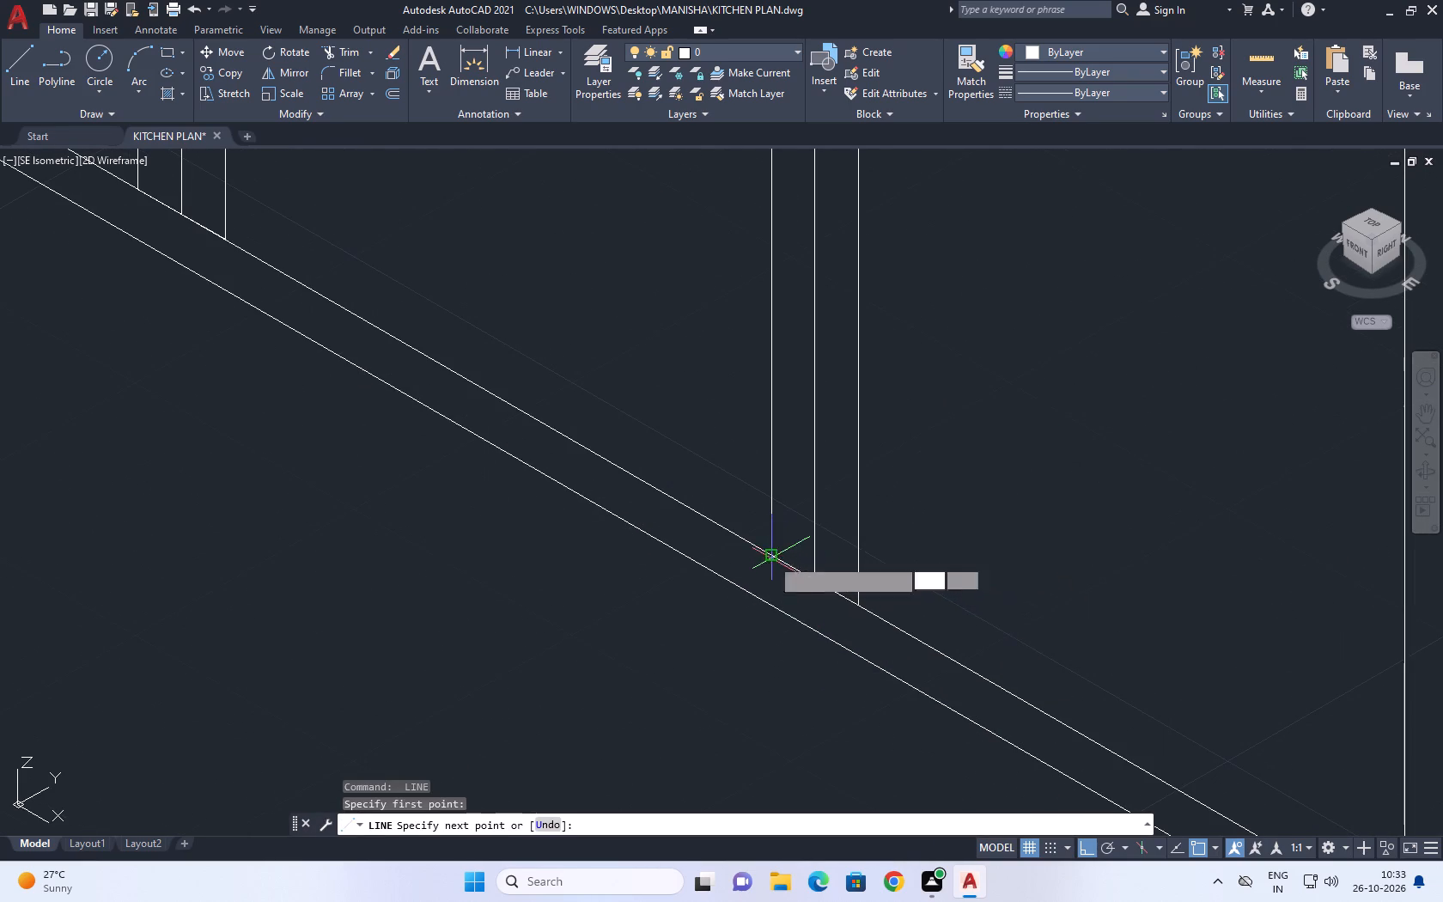
left_click(858, 613)
key("space")
middle_click_drag(861, 506, 873, 705)
scroll(874, 707, "down", 5)
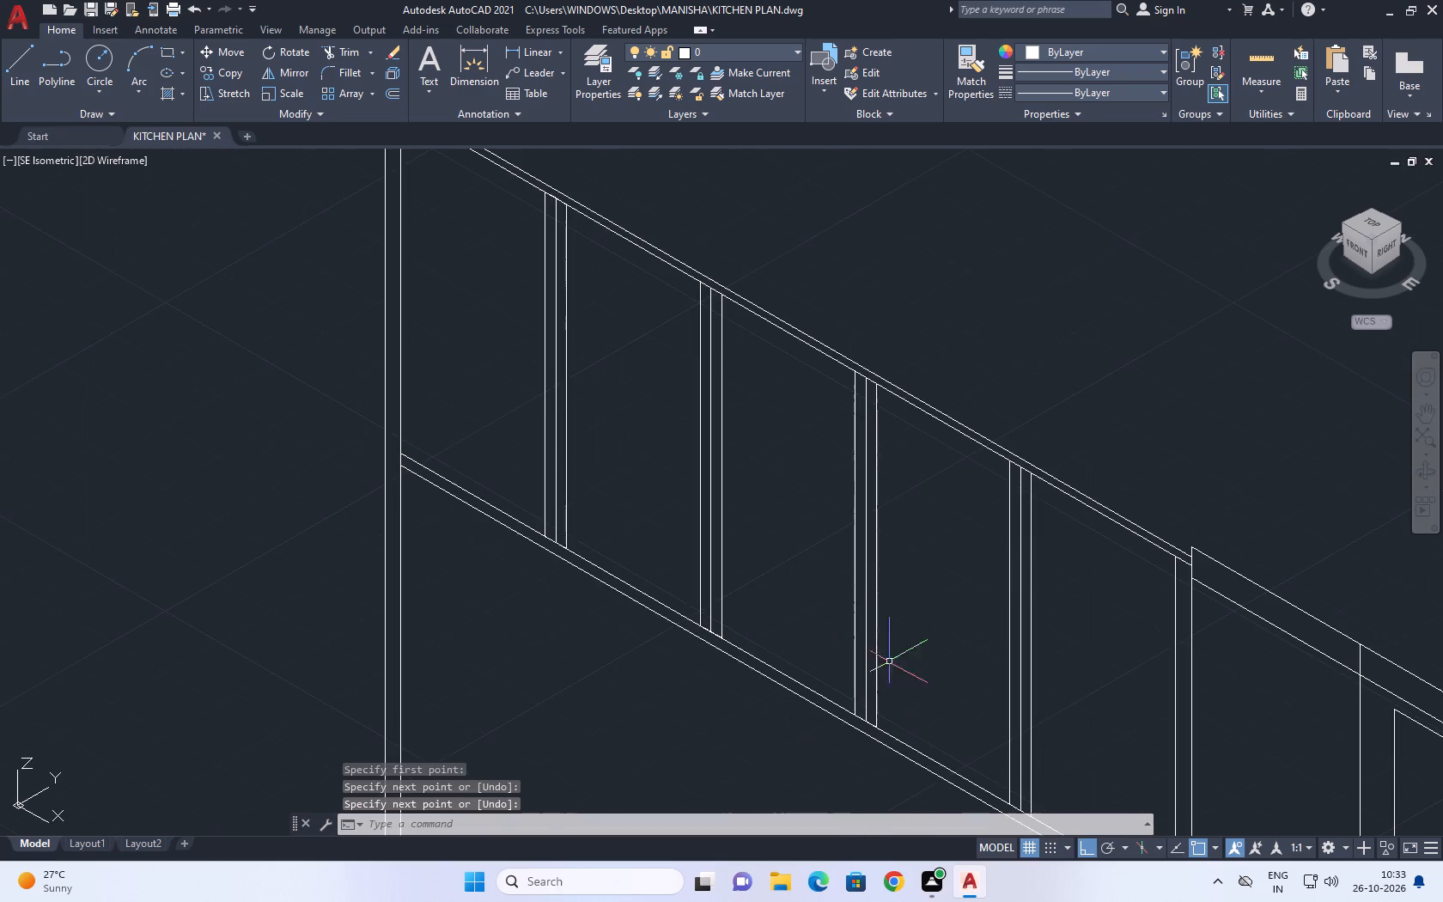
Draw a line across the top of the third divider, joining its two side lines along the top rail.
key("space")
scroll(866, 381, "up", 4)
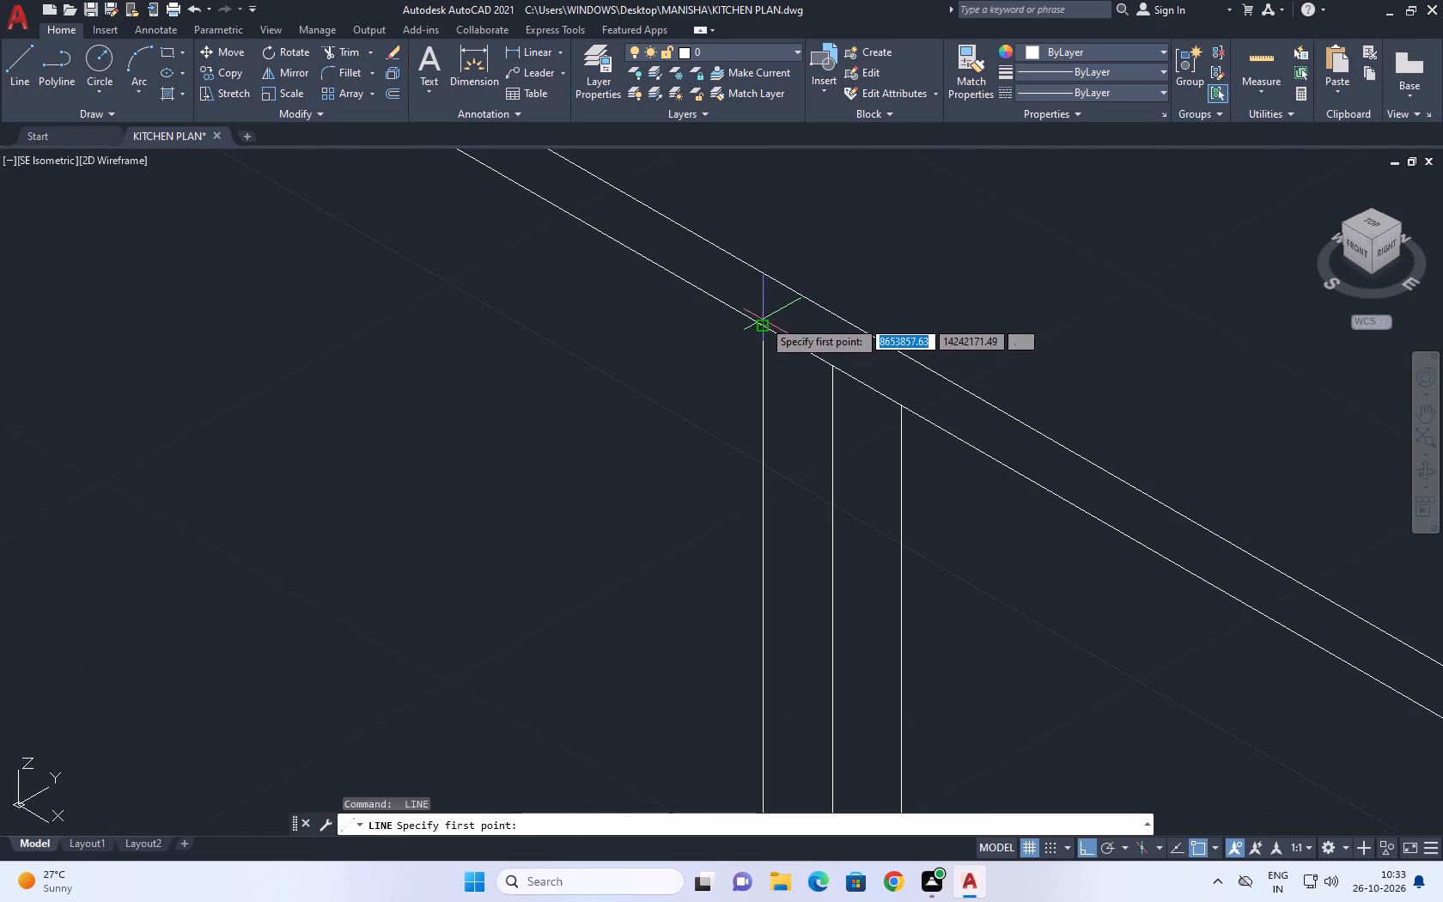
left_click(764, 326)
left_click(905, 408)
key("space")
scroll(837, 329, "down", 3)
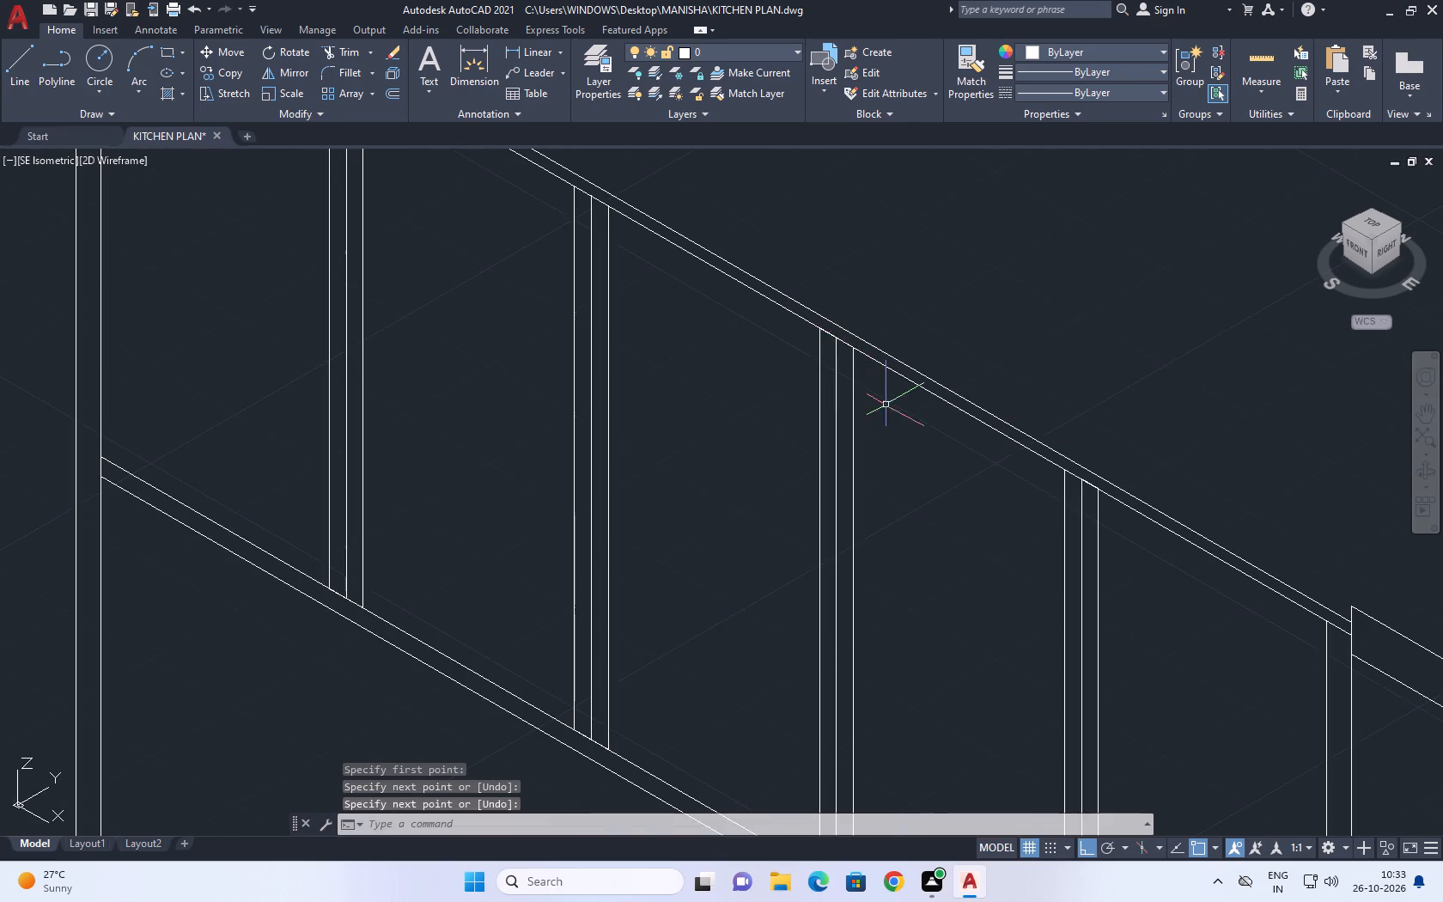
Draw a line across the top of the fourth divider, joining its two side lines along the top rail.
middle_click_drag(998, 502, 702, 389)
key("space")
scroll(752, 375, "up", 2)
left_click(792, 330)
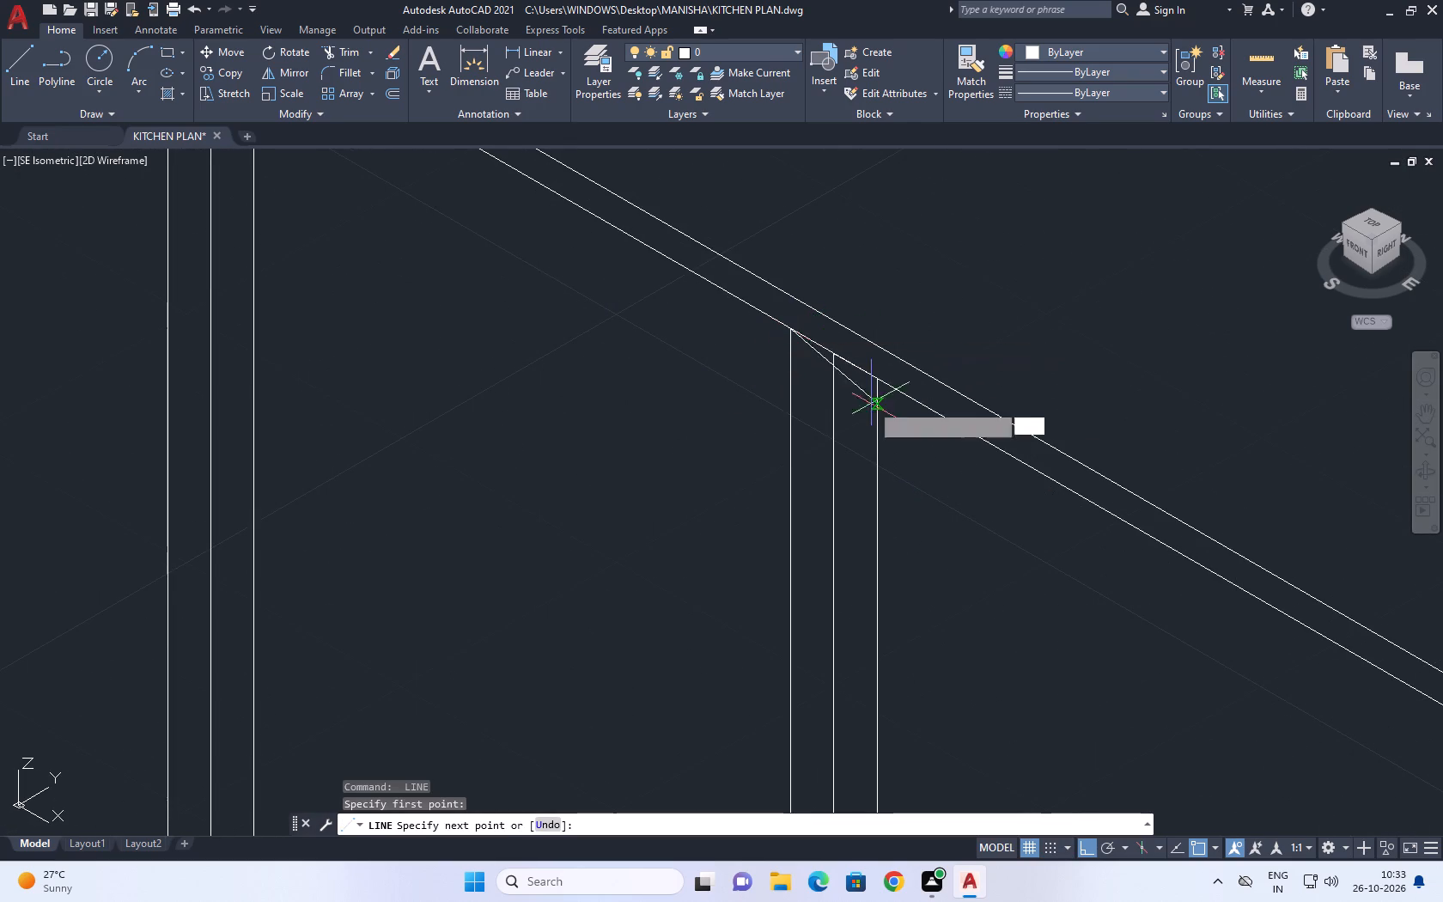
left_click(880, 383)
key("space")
Draw a line across the bottom of the fourth divider, joining its two side lines along the lower rail.
scroll(888, 402, "down", 5)
middle_click_drag(864, 606, 837, 393)
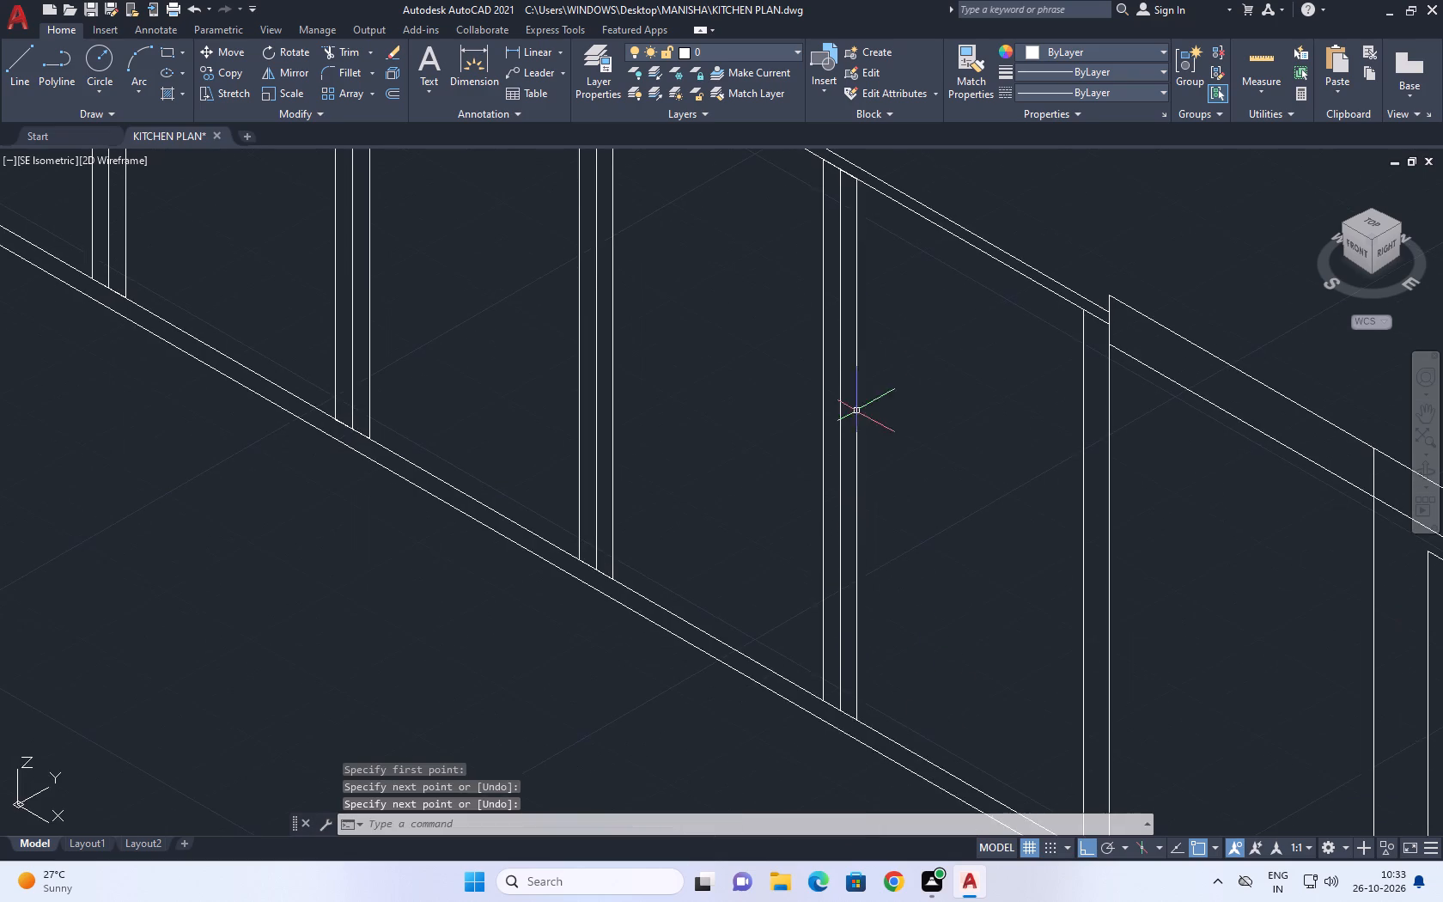
key("space")
scroll(843, 731, "up", 4)
left_click(917, 674)
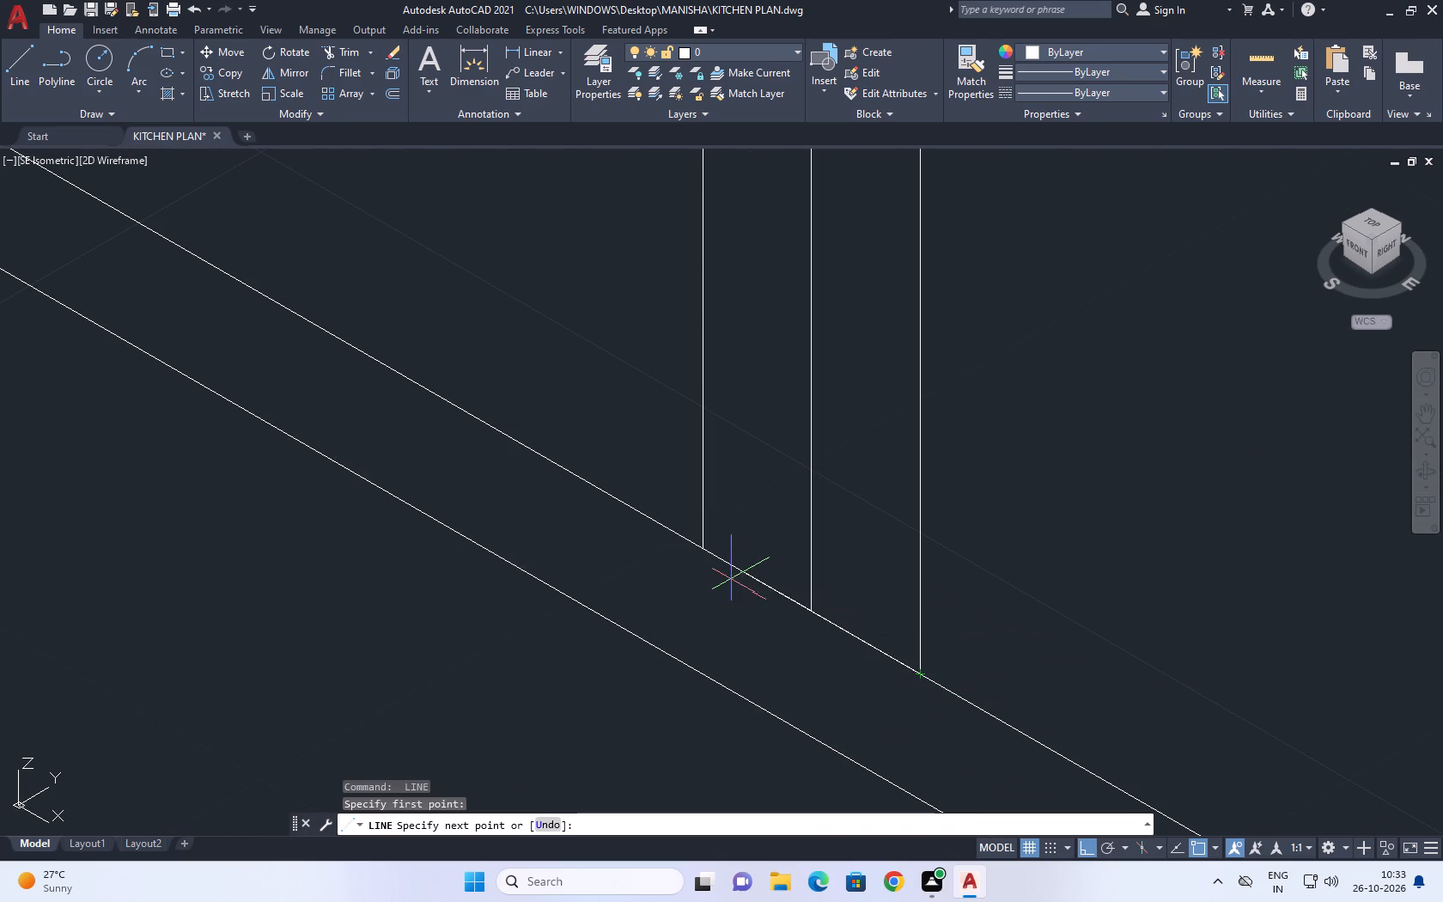
left_click(701, 545)
key("Escape")
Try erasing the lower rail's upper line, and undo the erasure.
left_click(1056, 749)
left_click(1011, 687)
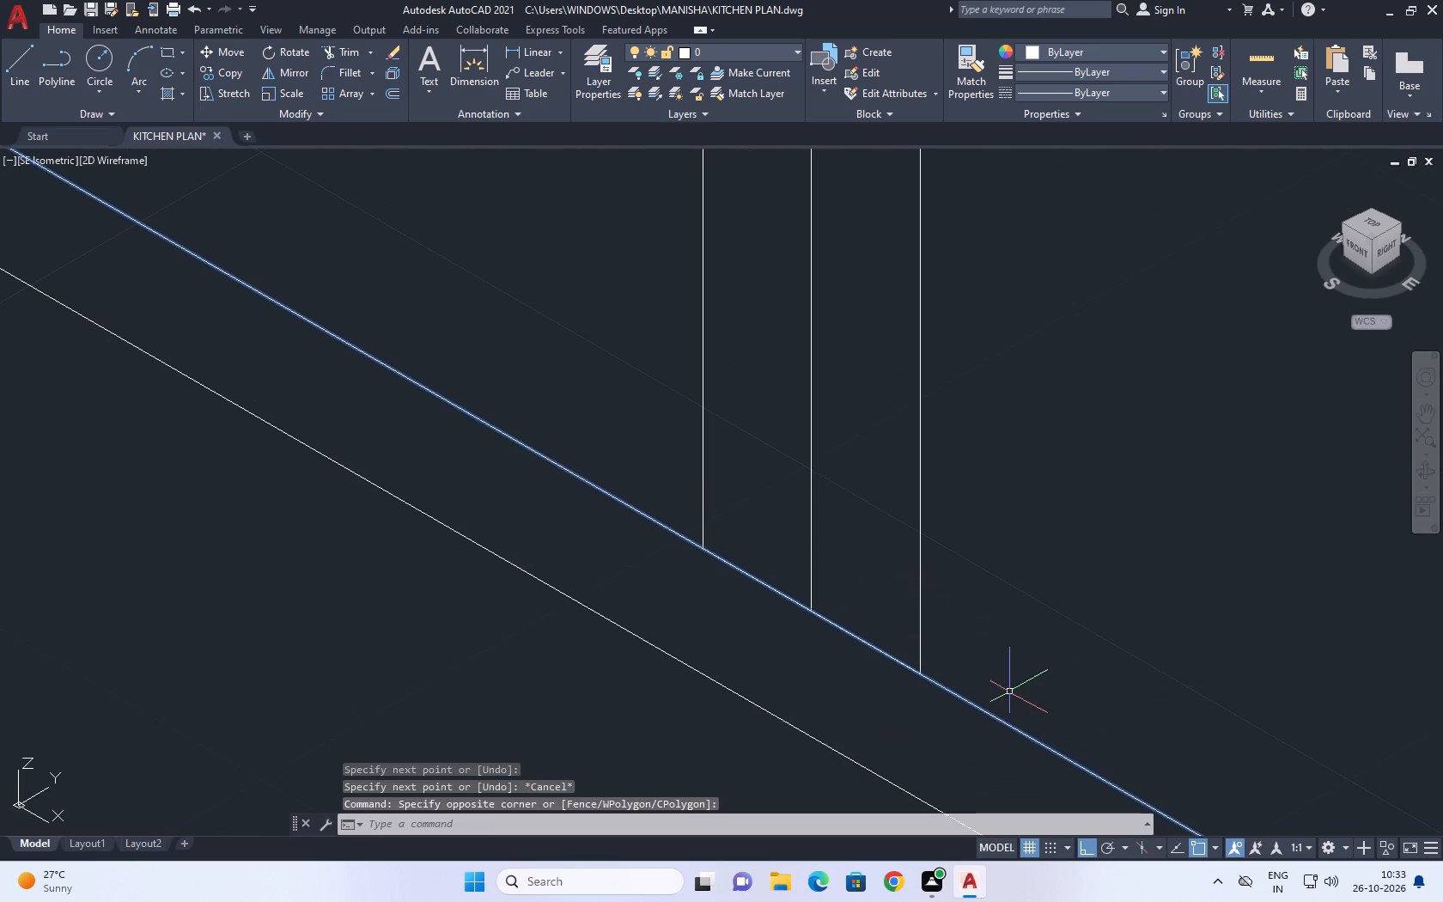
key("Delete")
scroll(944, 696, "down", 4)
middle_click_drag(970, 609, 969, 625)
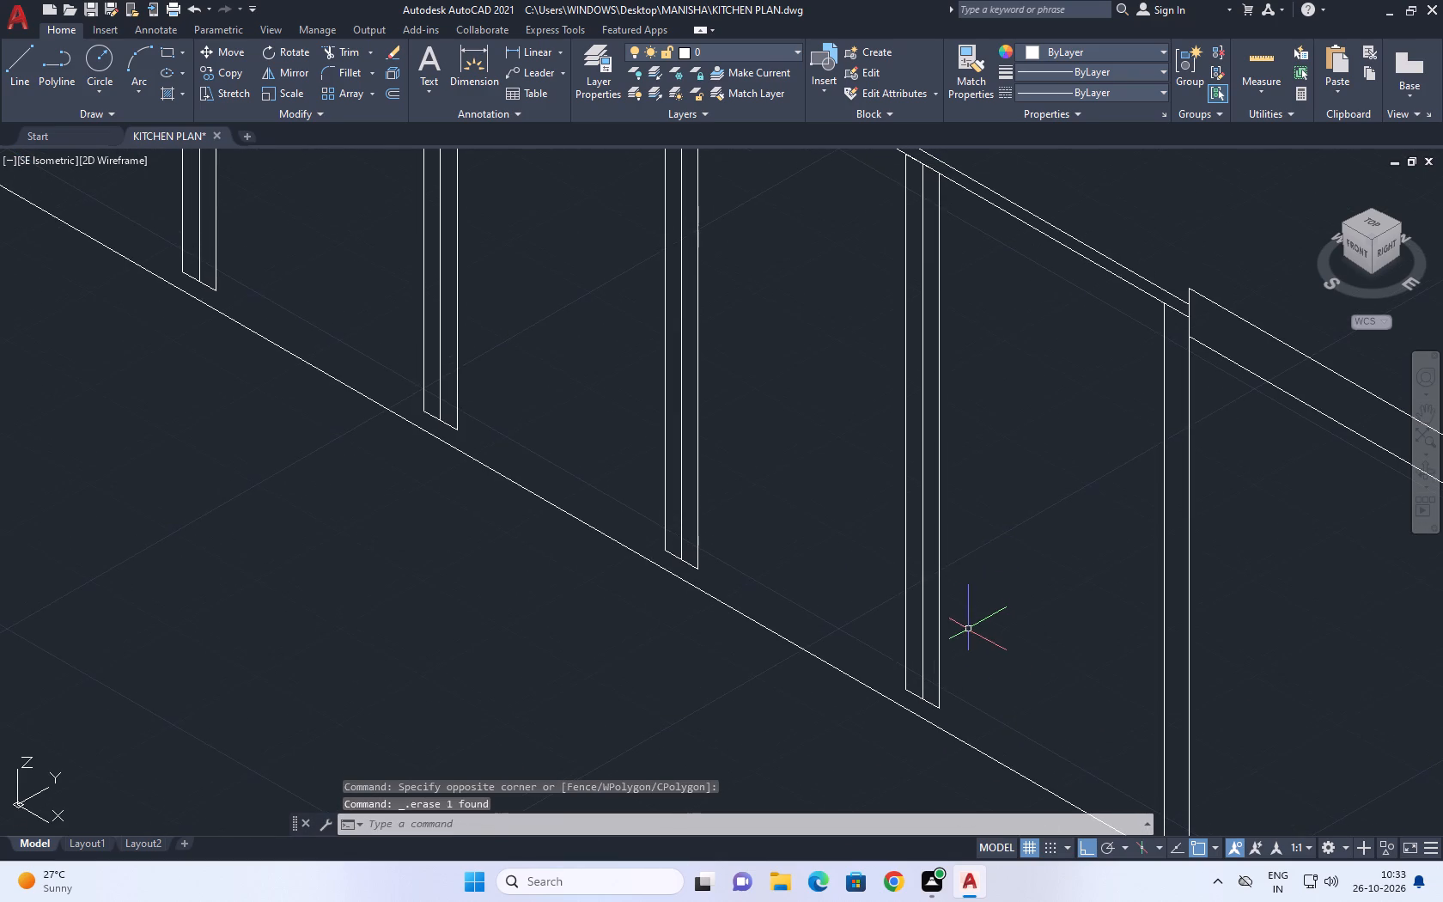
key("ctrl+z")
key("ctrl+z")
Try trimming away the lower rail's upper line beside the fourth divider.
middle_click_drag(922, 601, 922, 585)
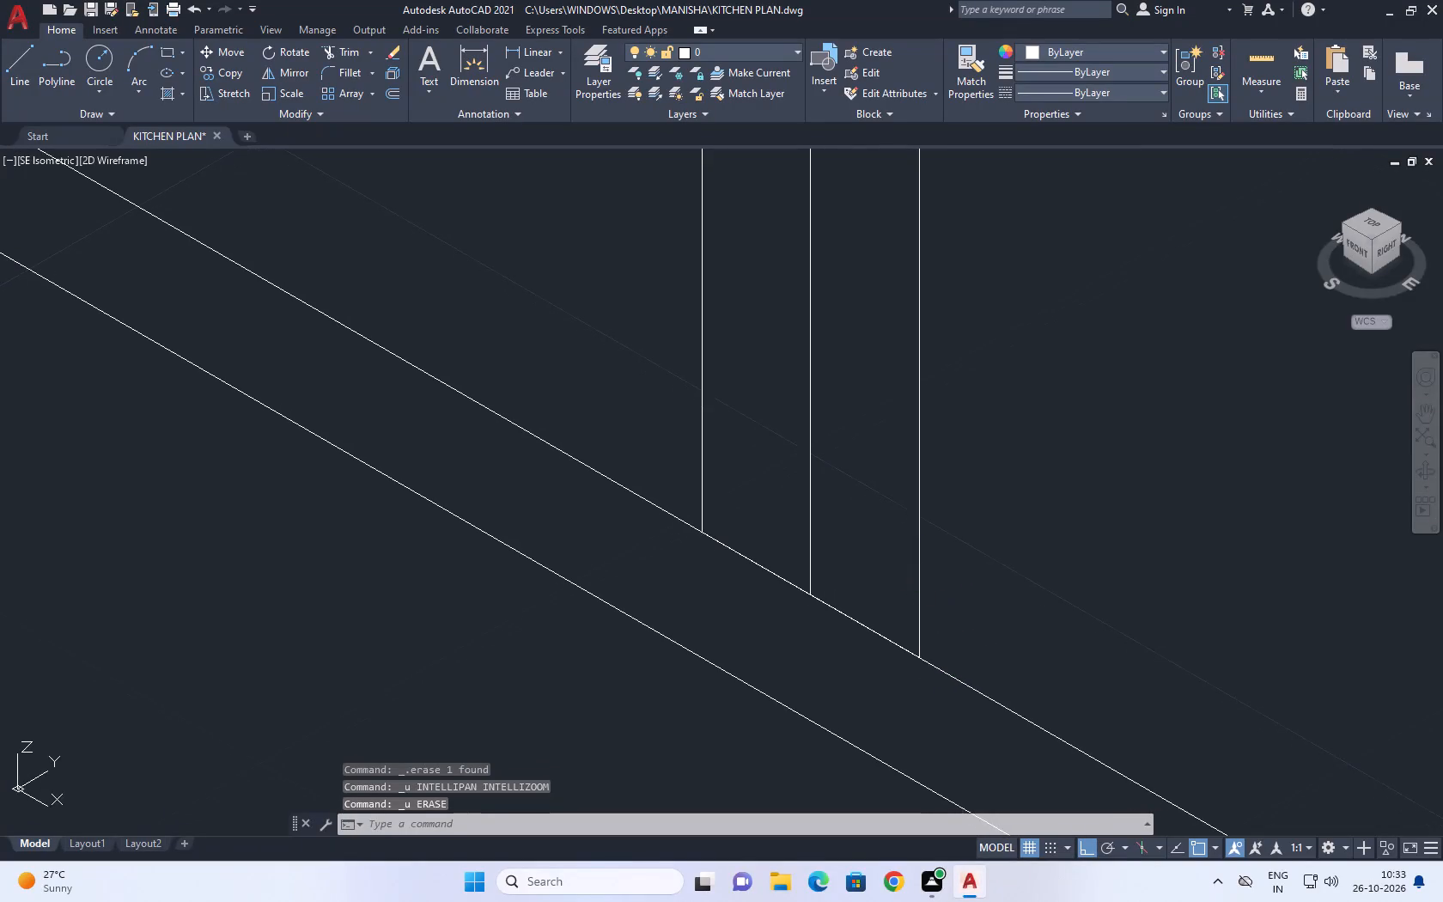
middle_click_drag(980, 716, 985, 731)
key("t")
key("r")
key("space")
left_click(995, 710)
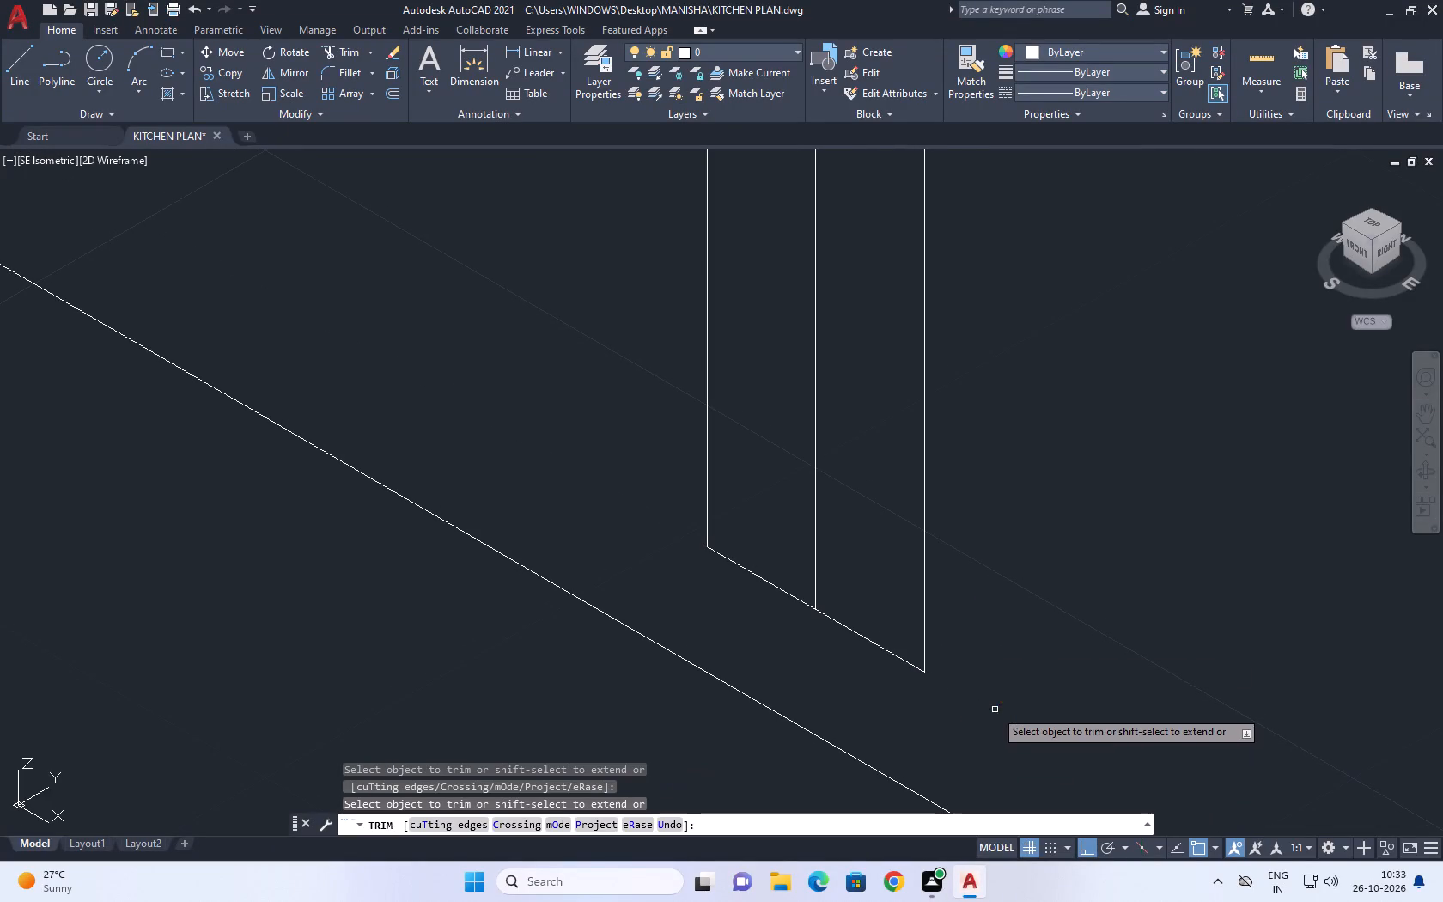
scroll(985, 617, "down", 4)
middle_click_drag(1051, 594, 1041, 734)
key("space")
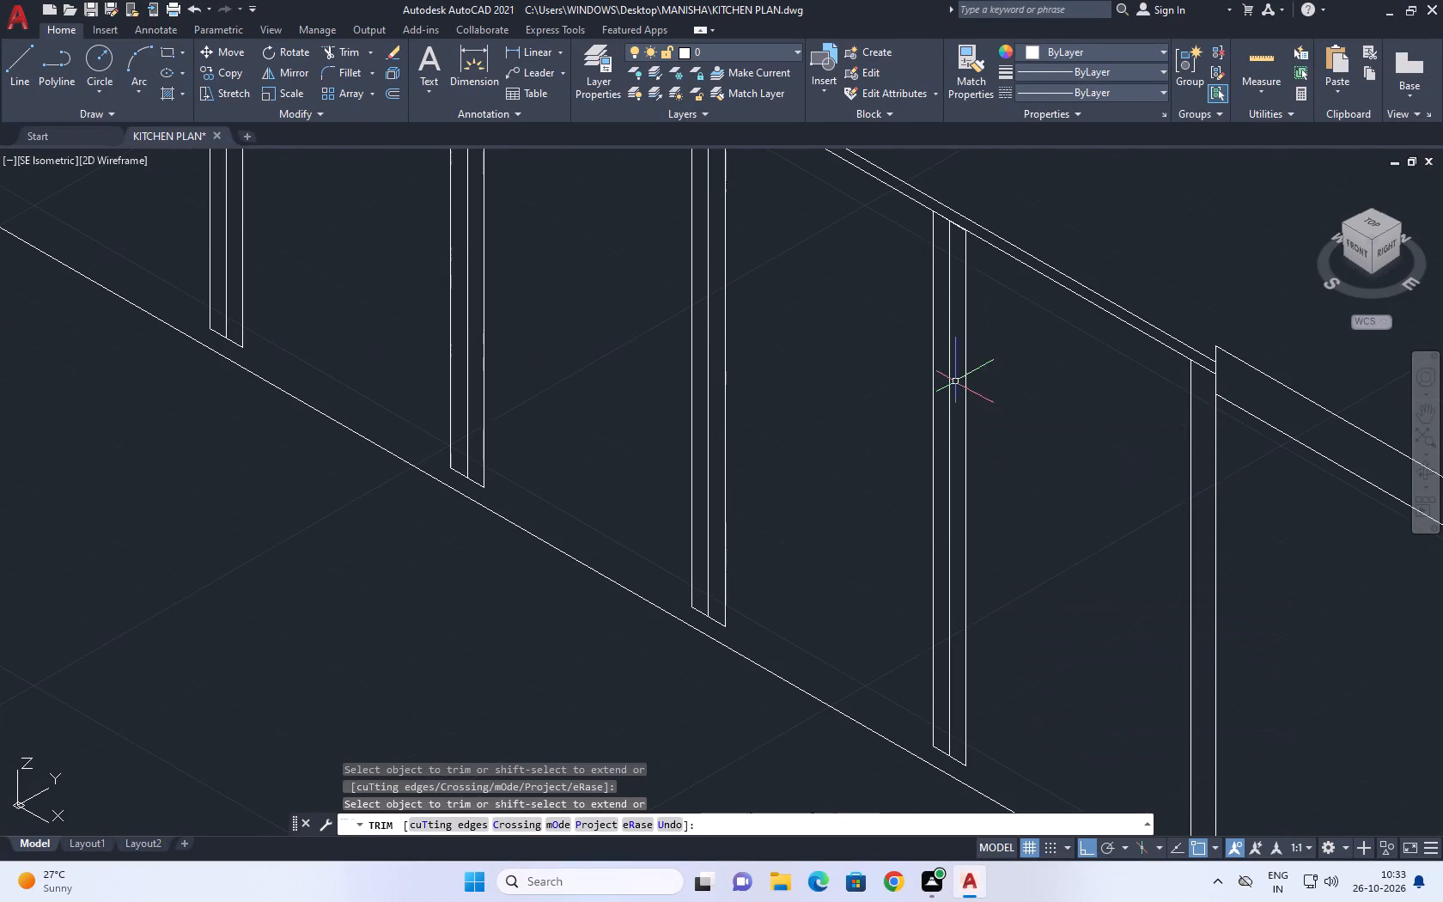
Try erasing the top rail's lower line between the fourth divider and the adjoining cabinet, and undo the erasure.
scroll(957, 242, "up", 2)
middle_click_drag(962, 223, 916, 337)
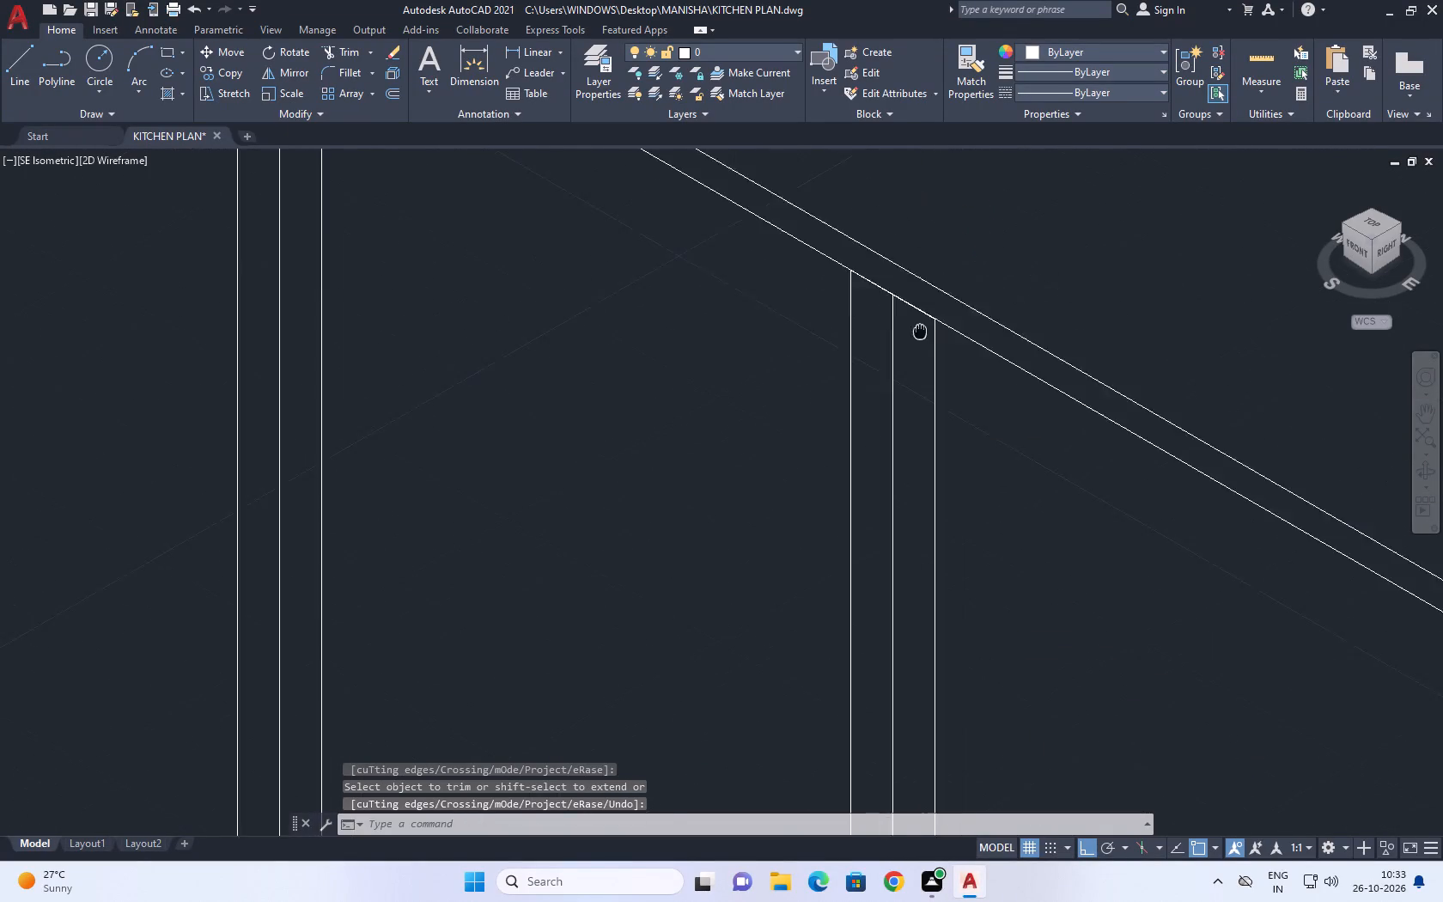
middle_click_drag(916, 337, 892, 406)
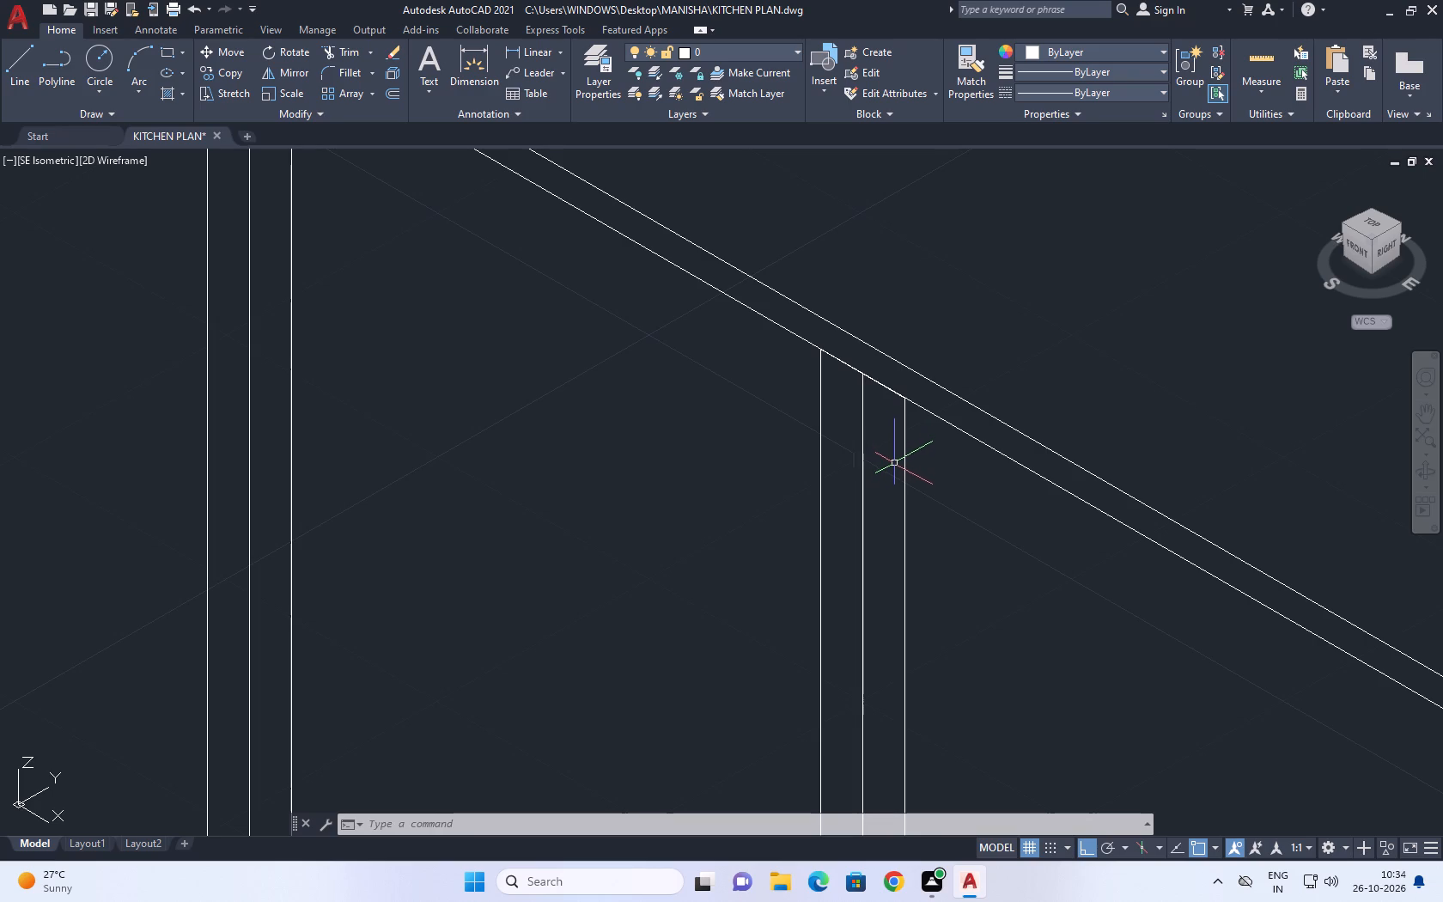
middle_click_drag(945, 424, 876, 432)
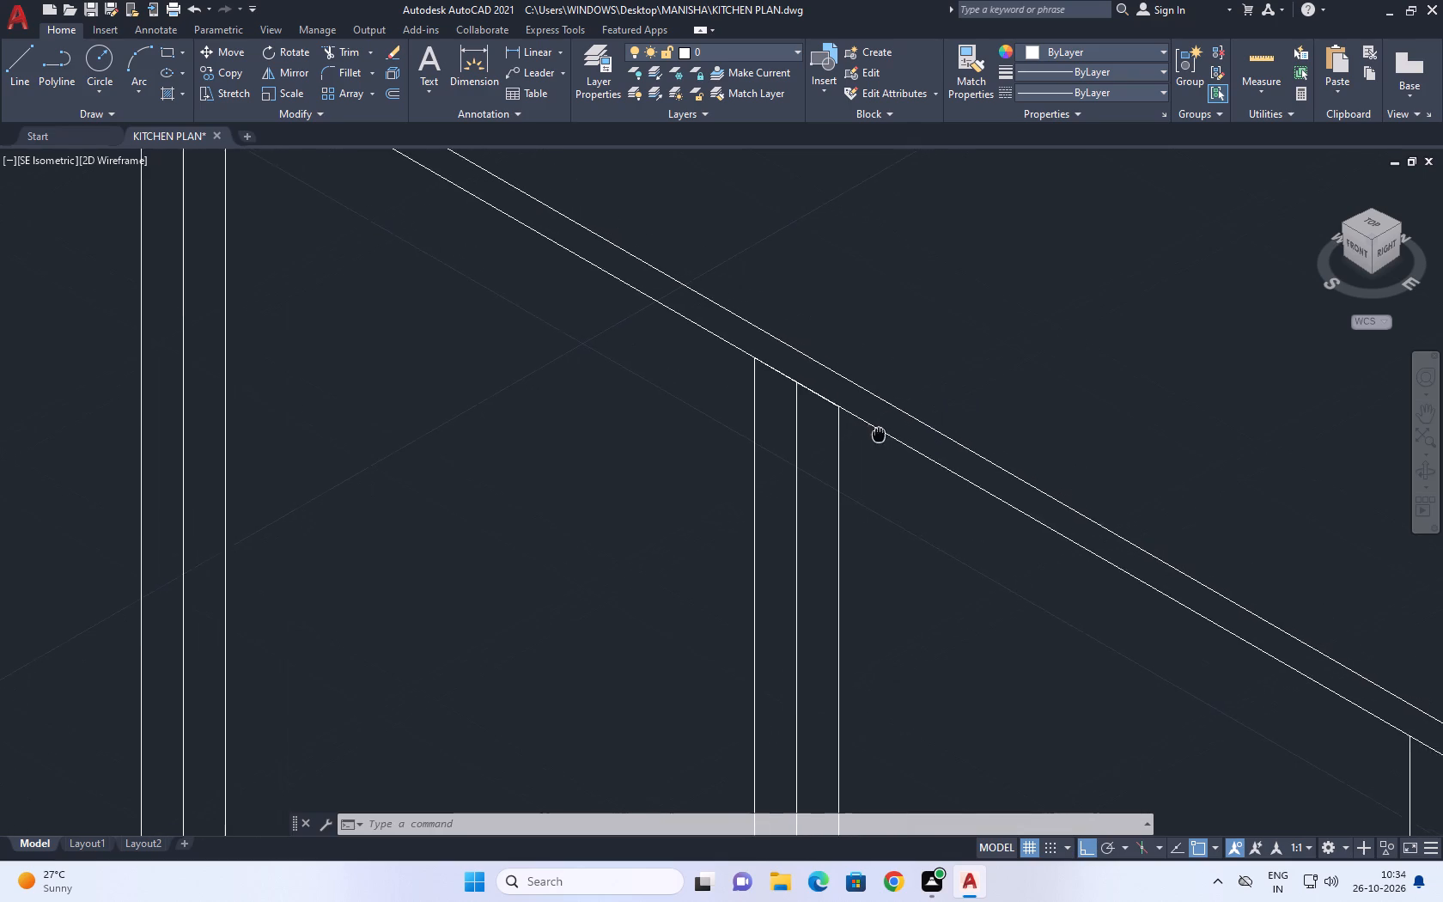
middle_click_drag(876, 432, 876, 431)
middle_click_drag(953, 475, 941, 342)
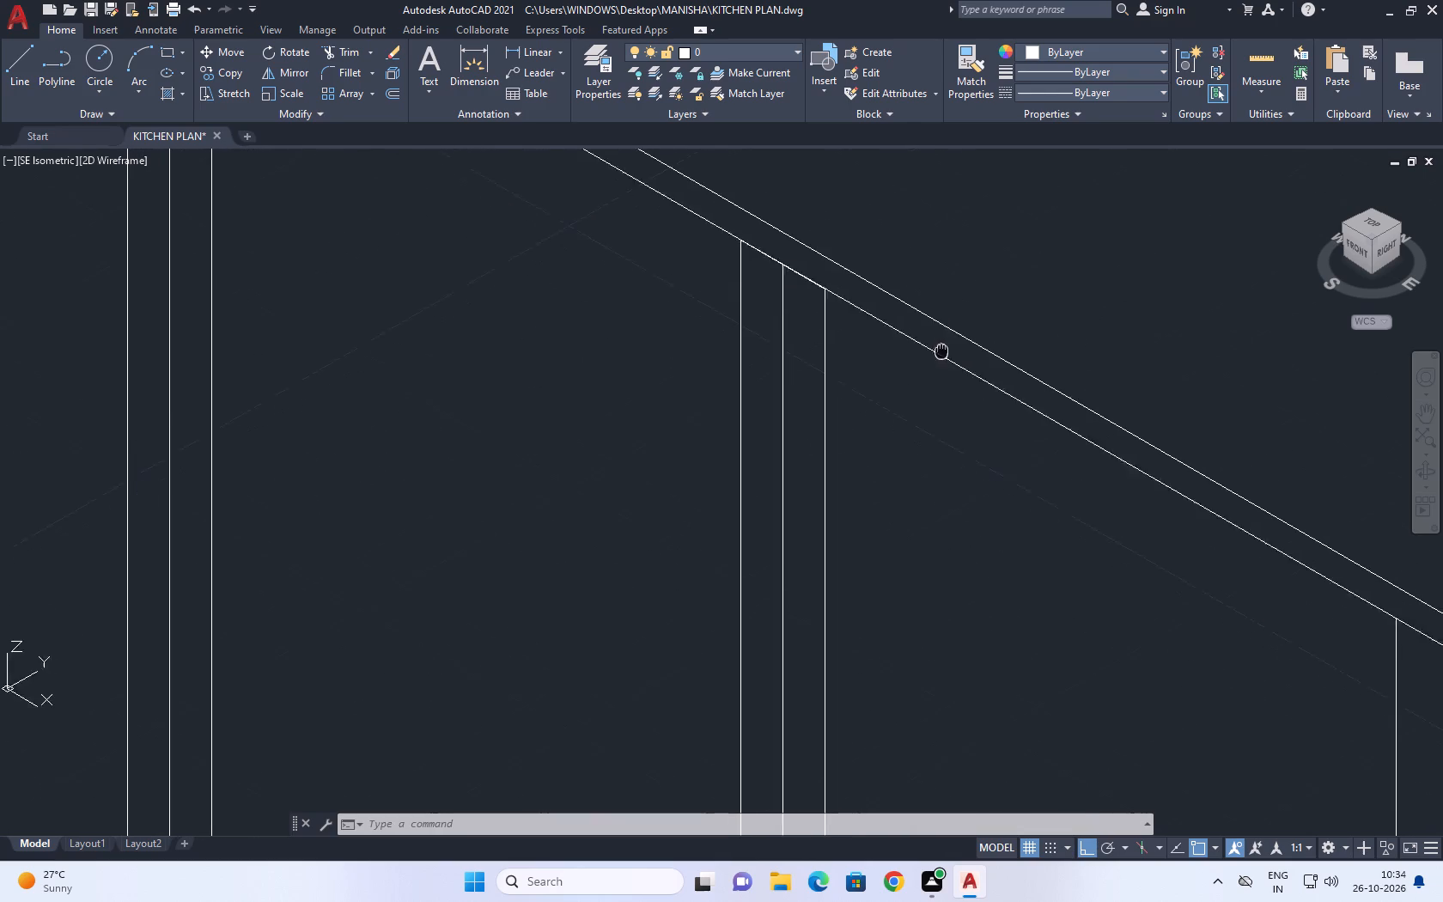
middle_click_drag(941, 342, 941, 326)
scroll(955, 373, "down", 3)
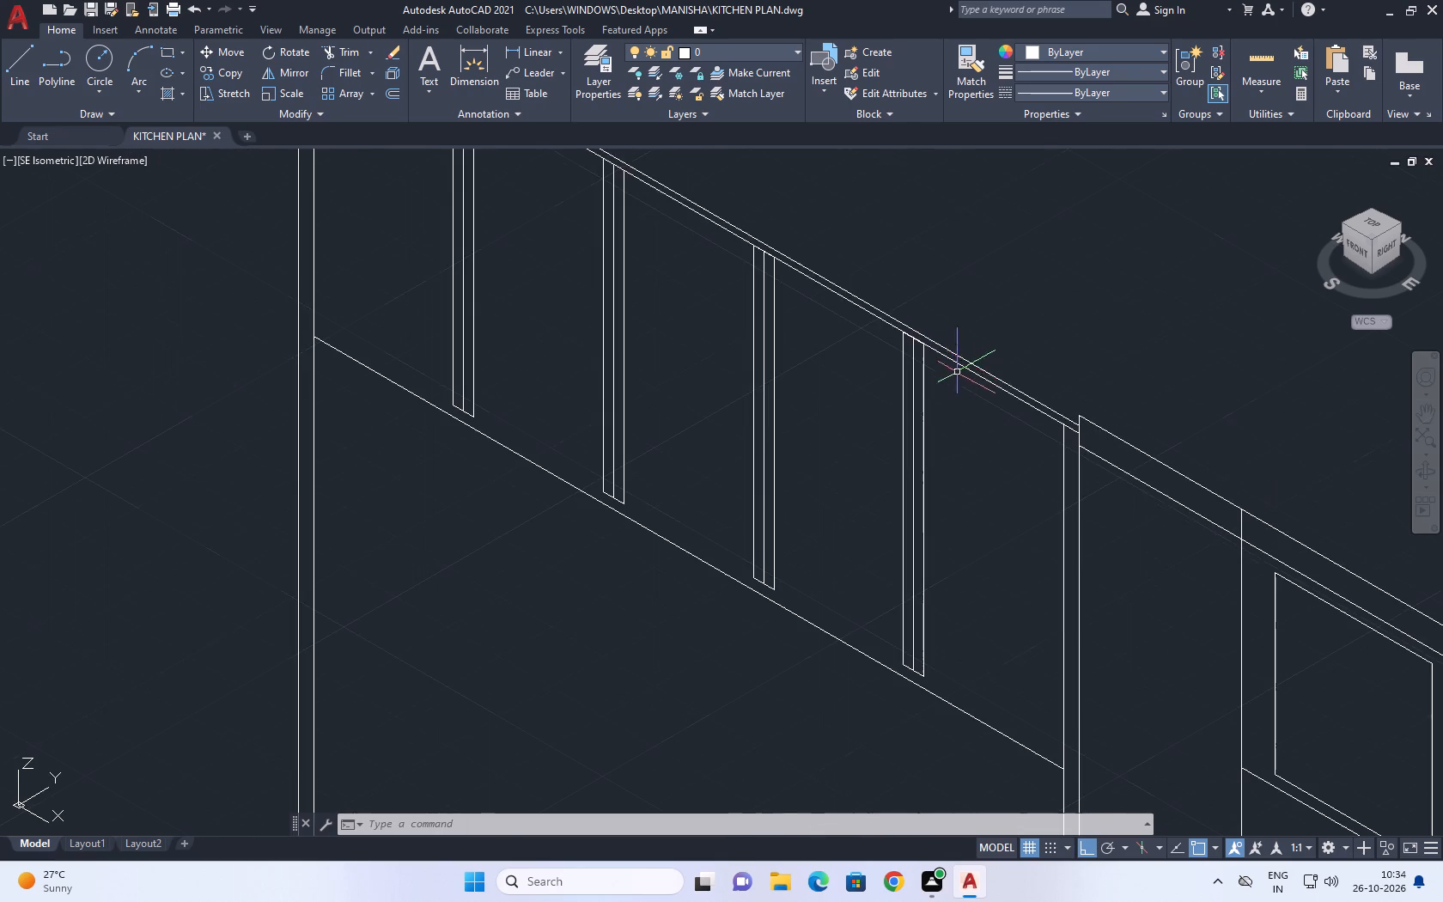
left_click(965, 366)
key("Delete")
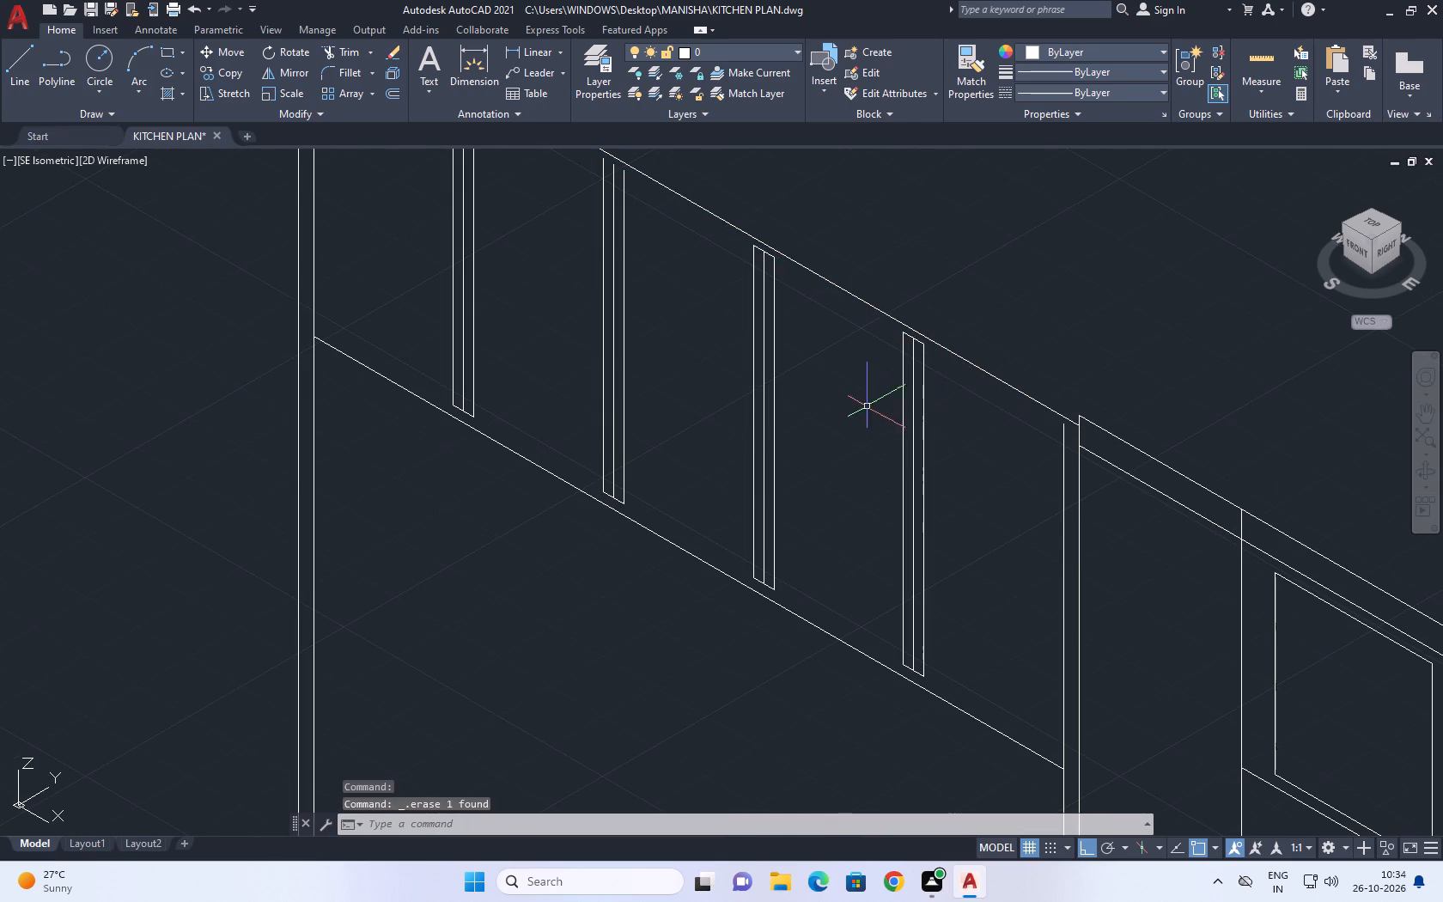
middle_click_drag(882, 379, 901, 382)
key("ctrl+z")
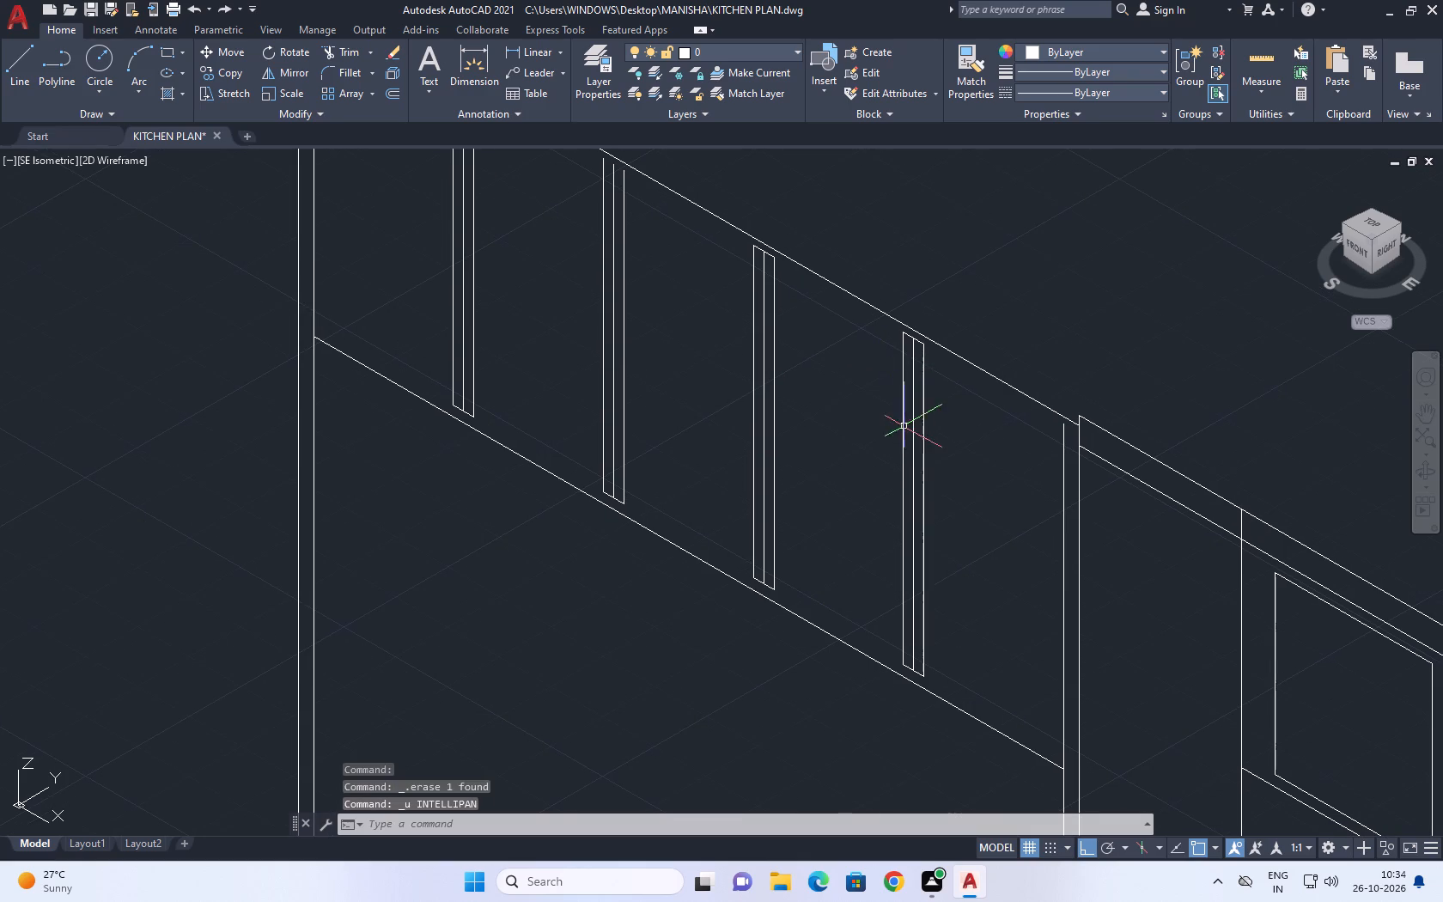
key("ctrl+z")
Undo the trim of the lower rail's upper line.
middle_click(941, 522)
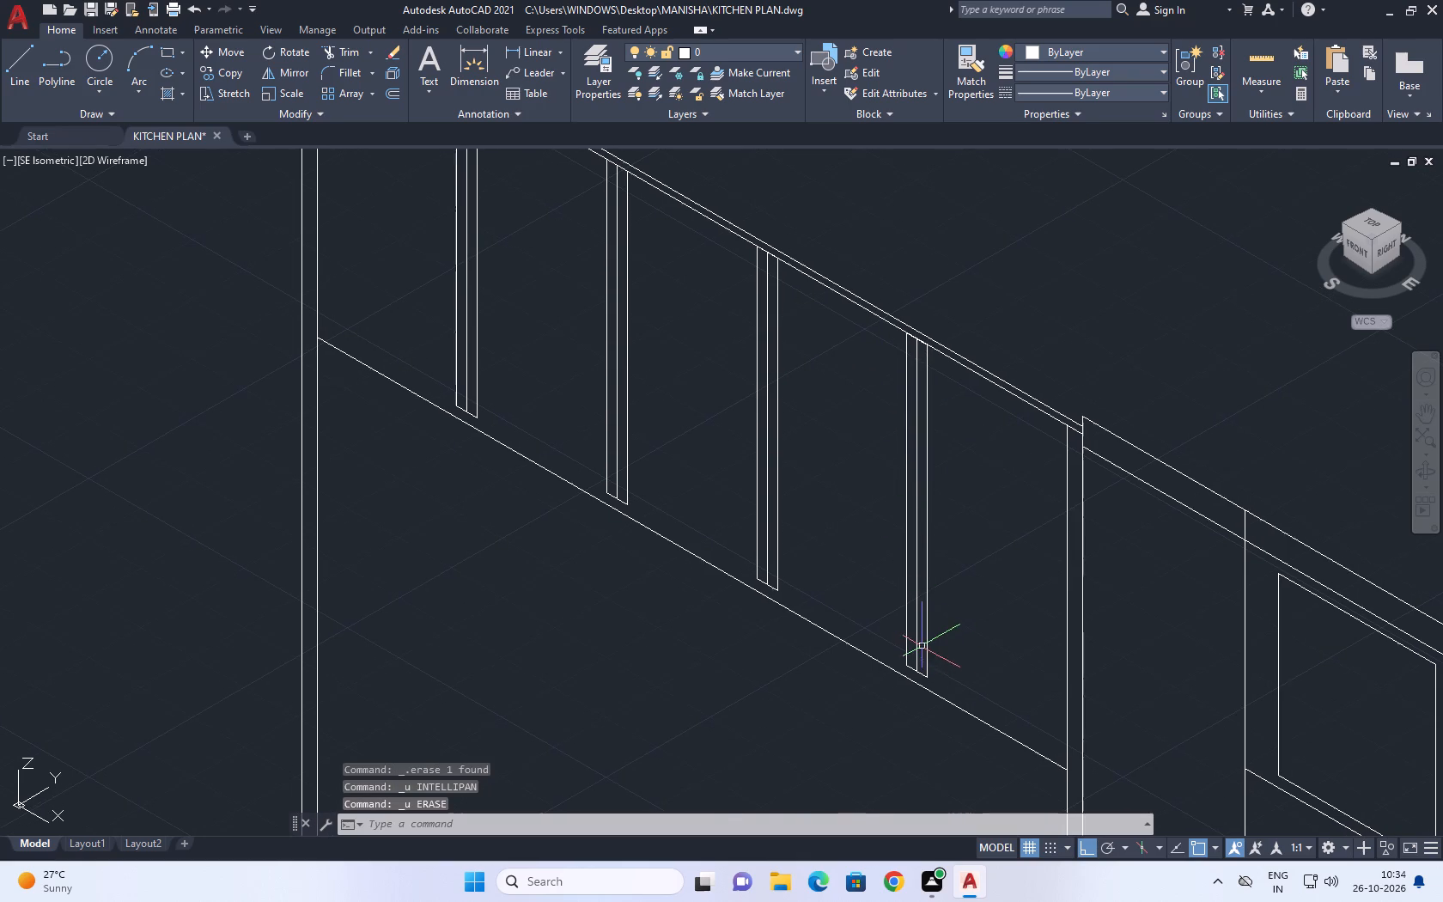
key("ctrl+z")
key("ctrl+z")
Trim away the top rail's lower line near the adjoining cabinet.
scroll(915, 578, "down", 3)
middle_click(916, 487)
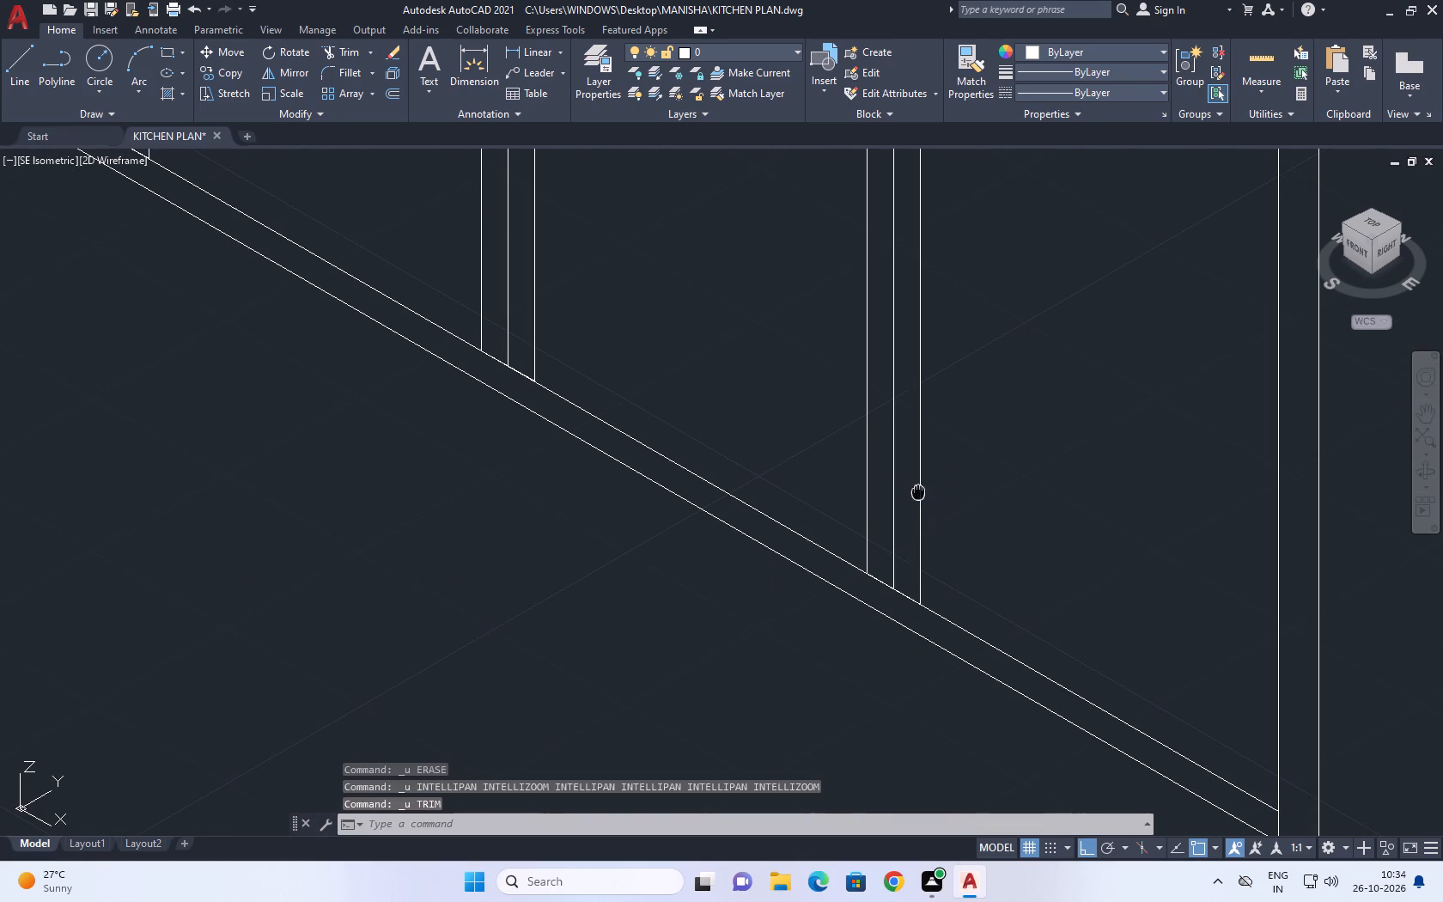
middle_click_drag(923, 492, 936, 564)
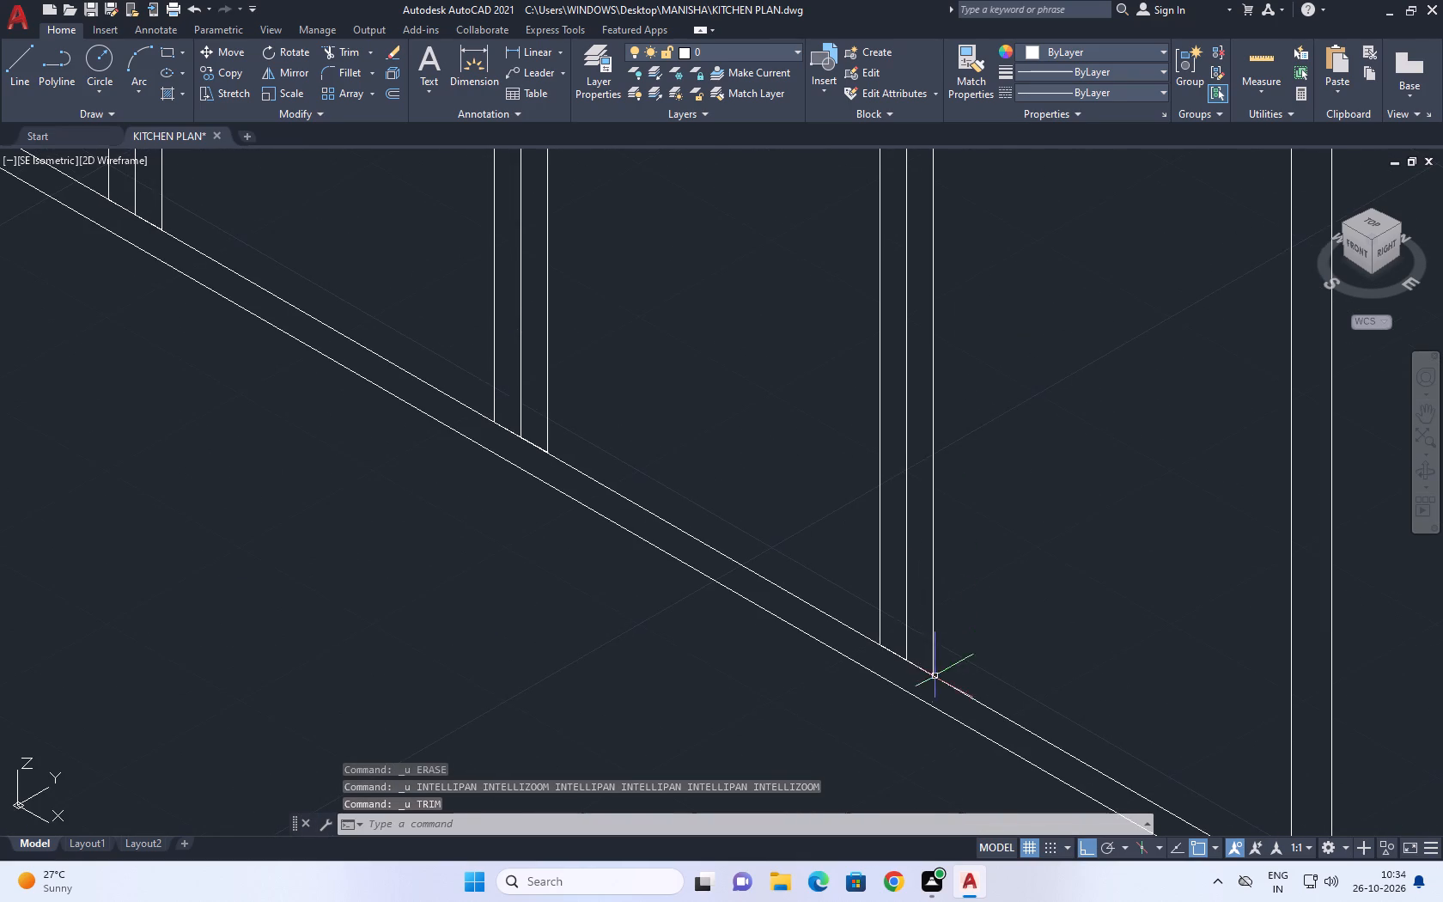
scroll(971, 600, "down", 1)
middle_click_drag(1084, 674, 1070, 625)
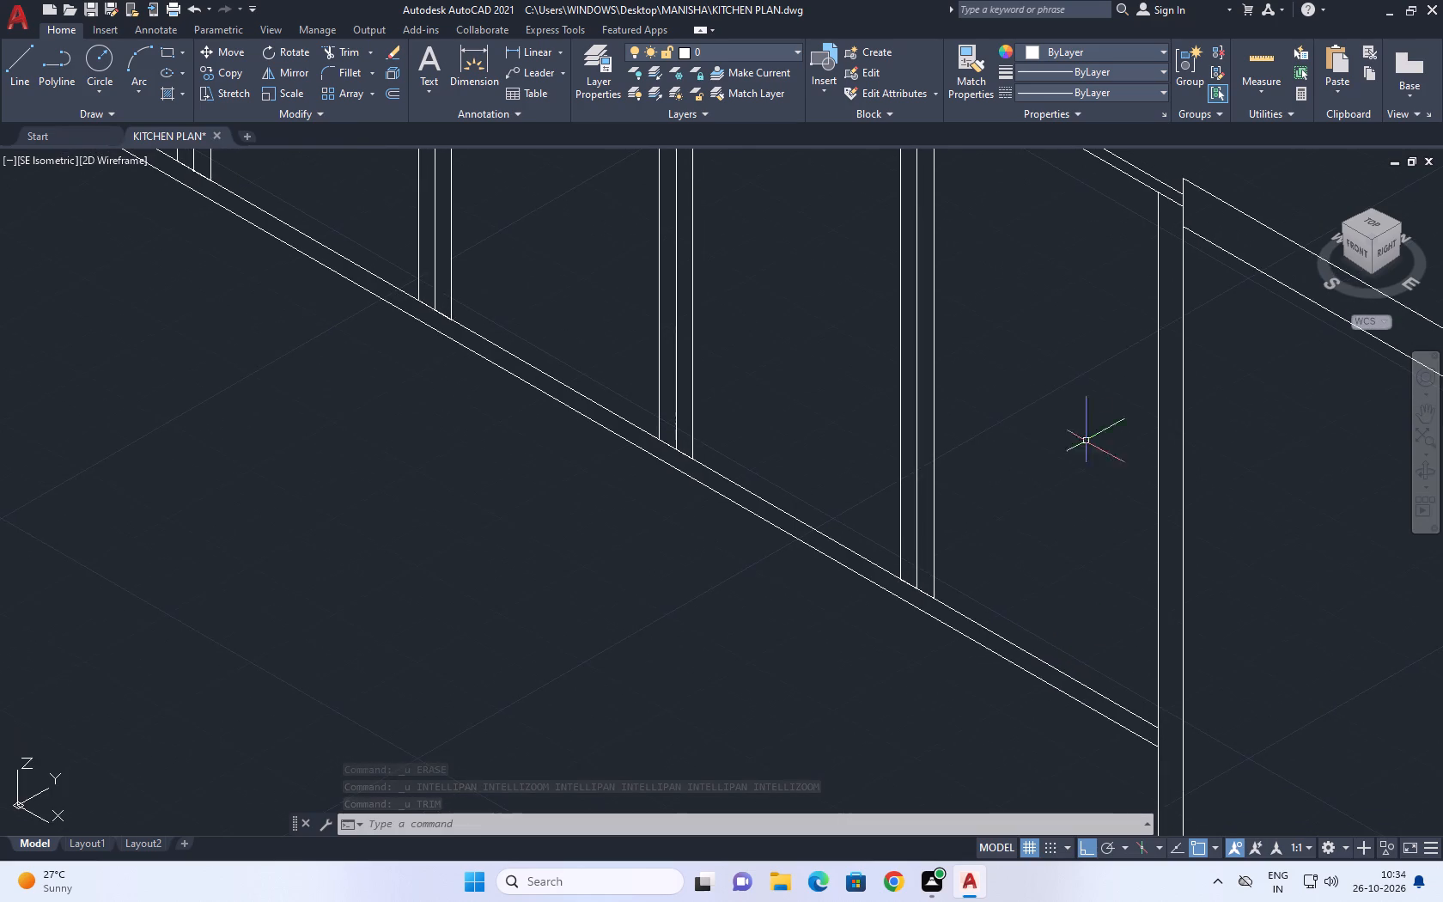
scroll(1062, 370, "down", 1)
middle_click_drag(1062, 371, 1062, 492)
key("t")
key("r")
key("space")
scroll(1118, 394, "up", 2)
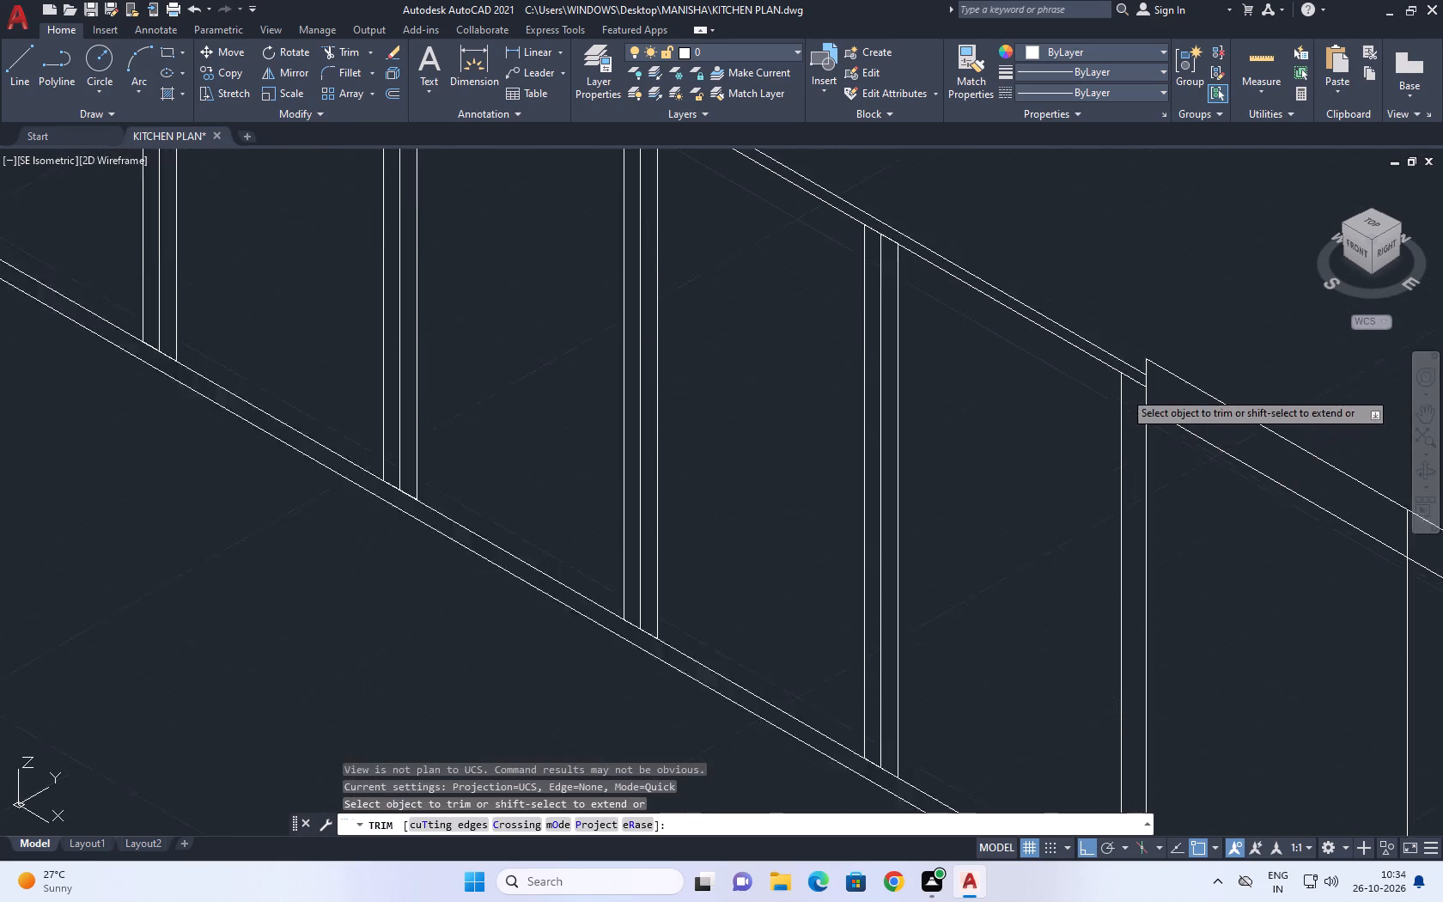
scroll(1125, 389, "up", 1)
scroll(1142, 375, "down", 2)
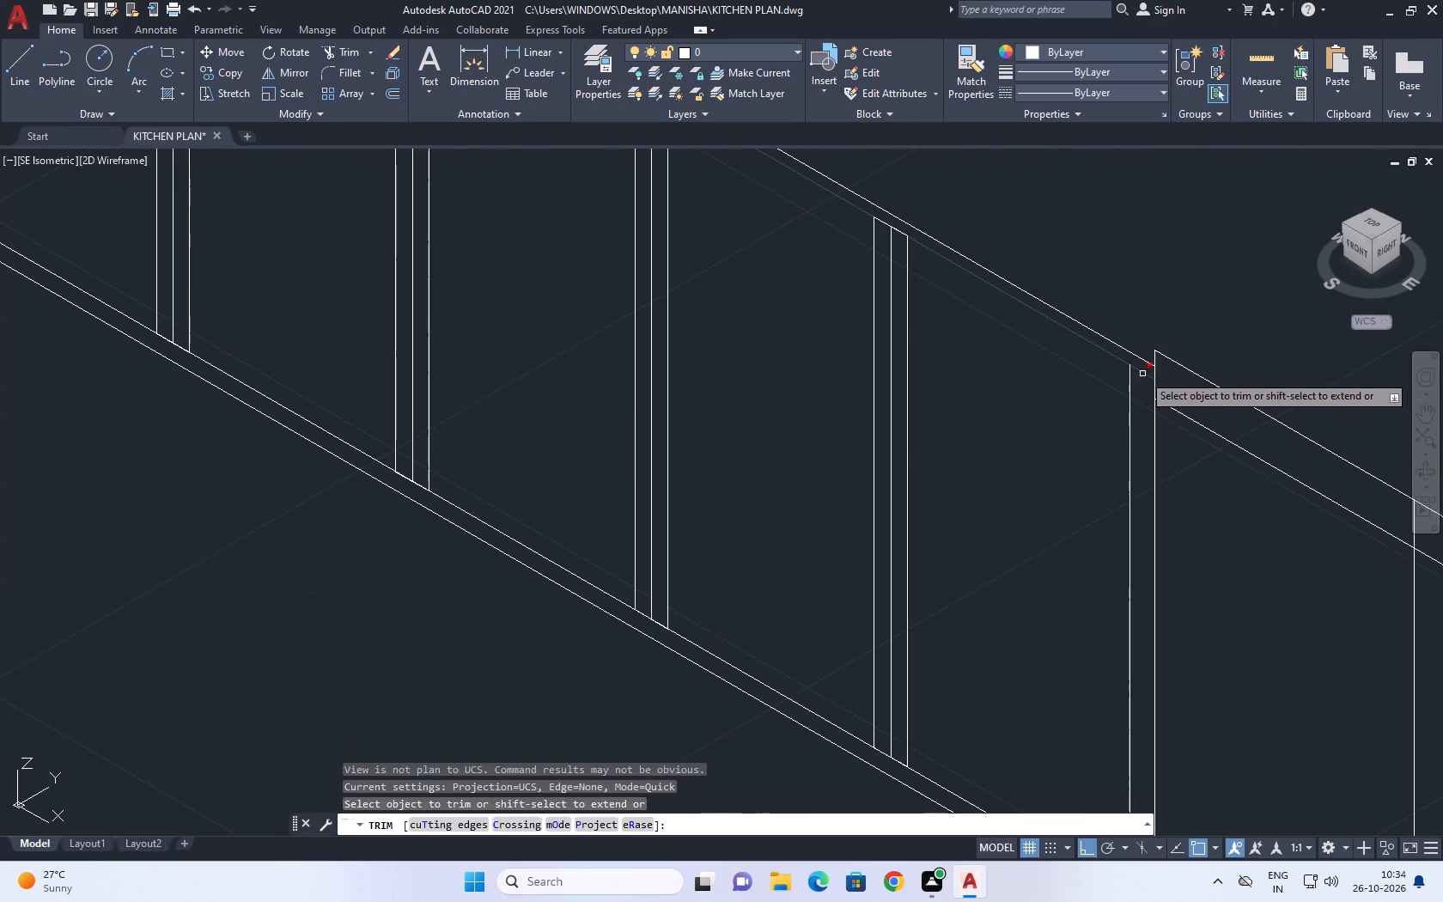
left_click(1143, 376)
key("Escape")
Erase the two short closing lines across the top of the fourth divider.
middle_click_drag(952, 335, 962, 409)
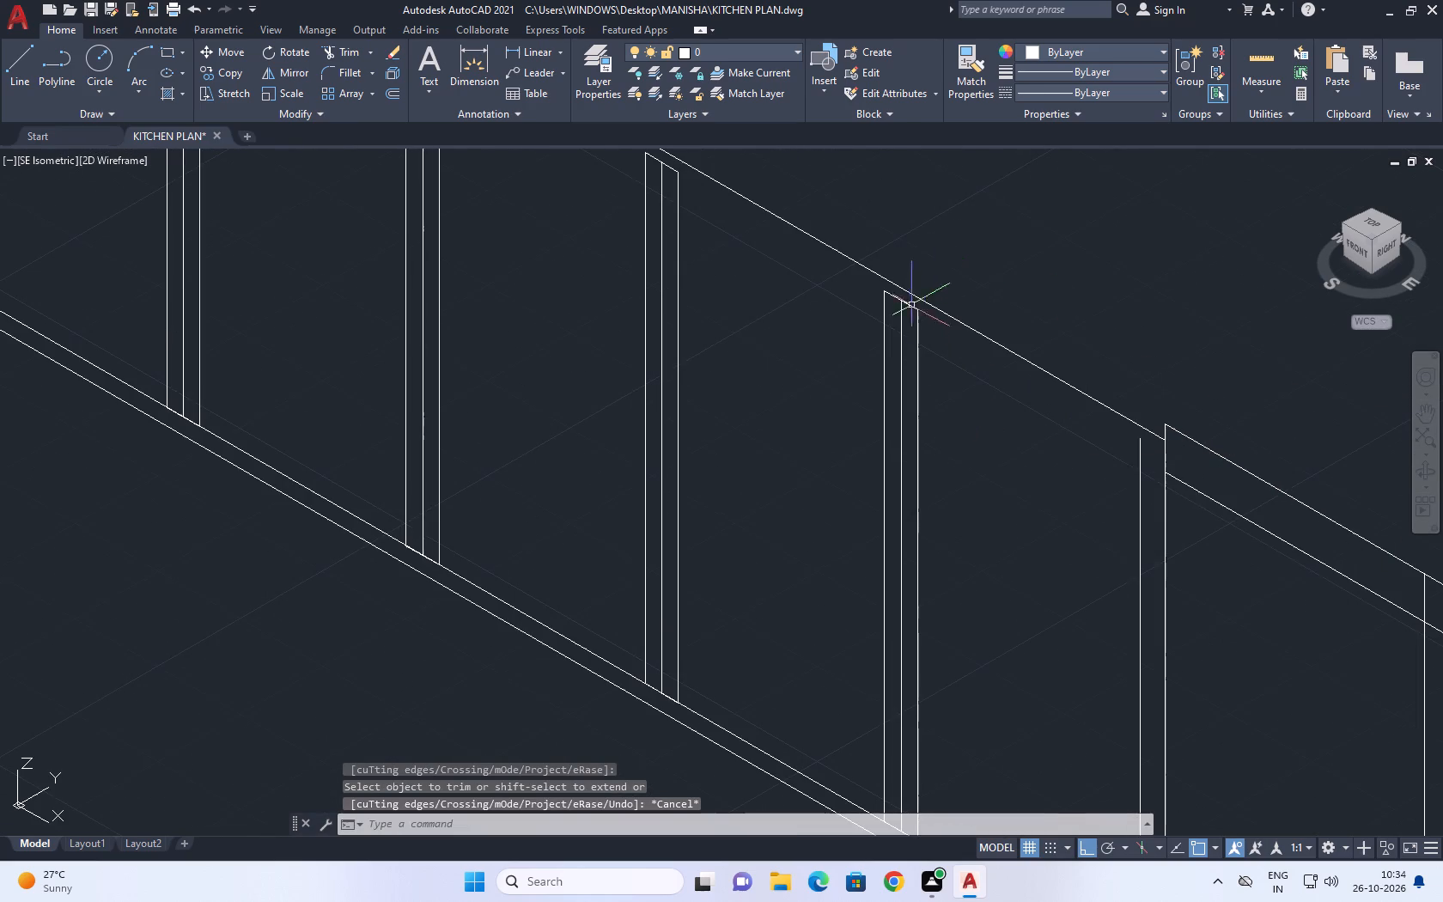
scroll(898, 306, "up", 3)
left_click(922, 302)
key("Delete")
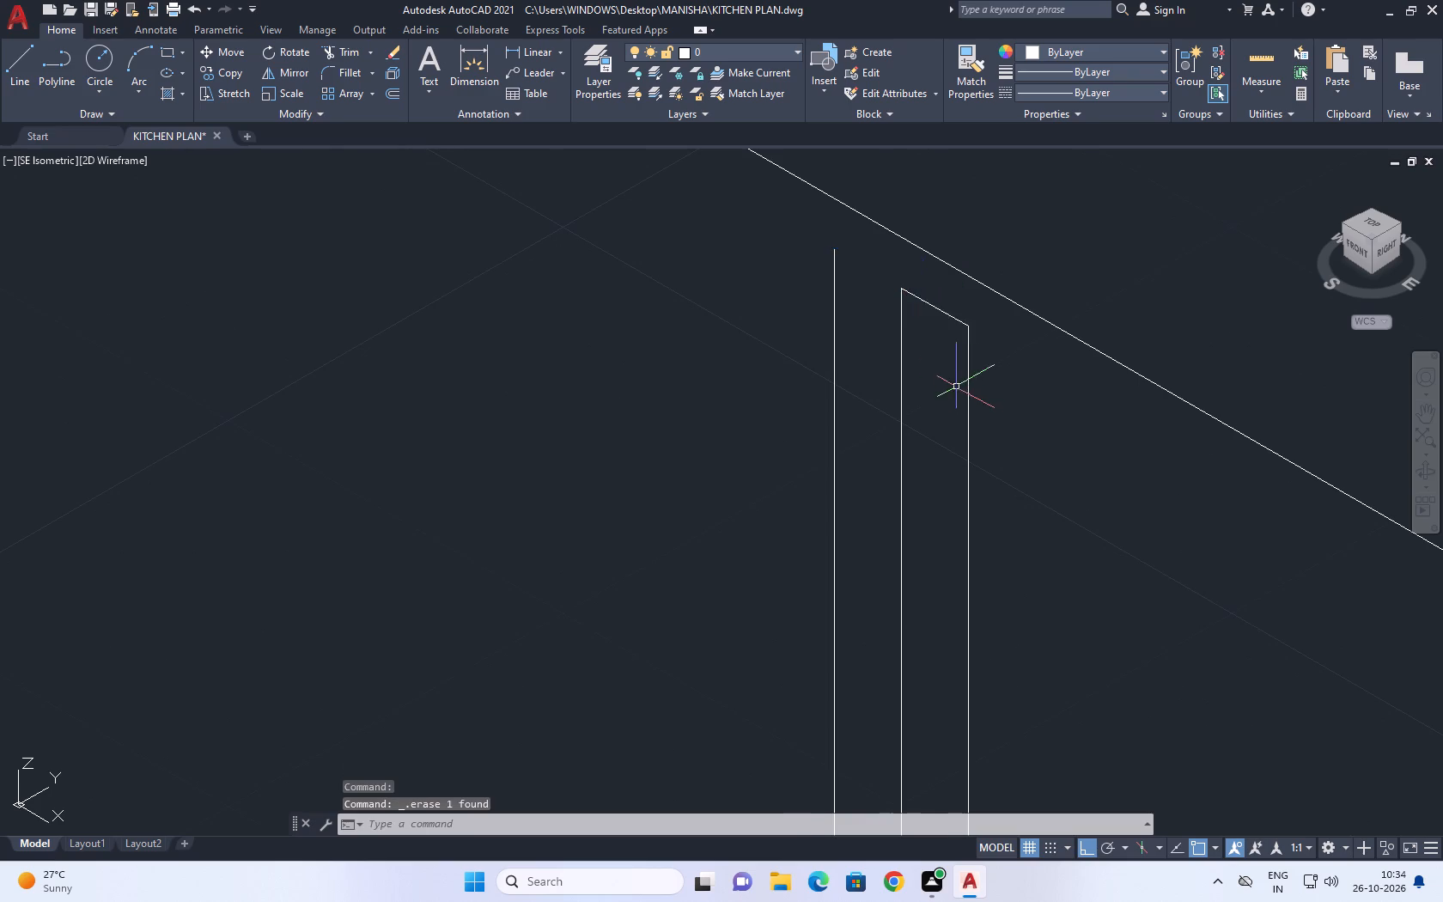
scroll(958, 391, "down", 3)
middle_click_drag(968, 394, 960, 391)
scroll(925, 345, "up", 2)
left_click(860, 289)
left_click(1043, 519)
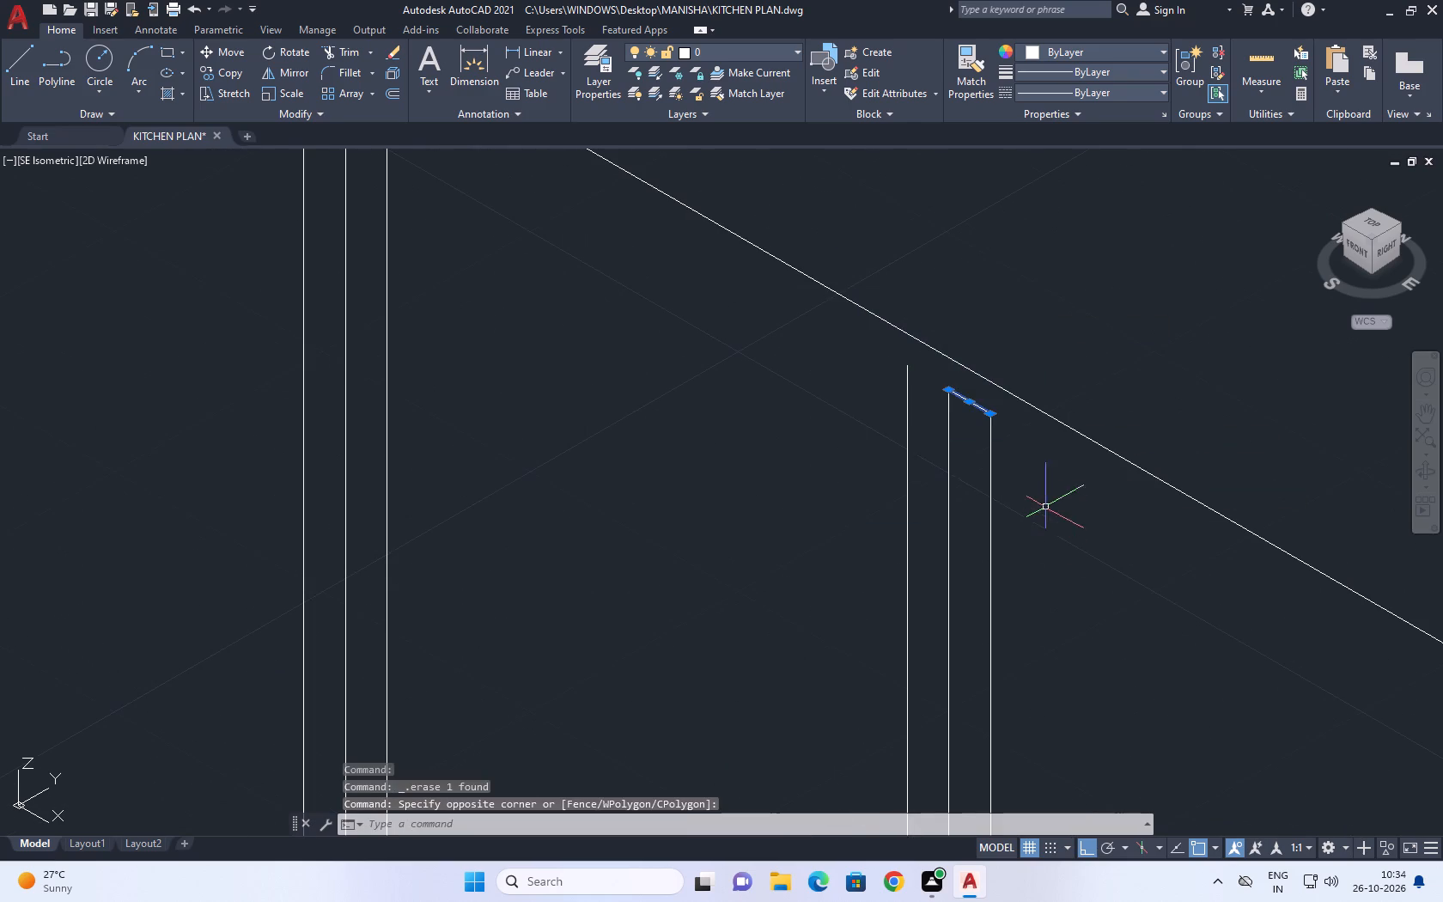
middle_click_drag(988, 457, 916, 390)
key("Delete")
Draw a line from the top of the fourth divider's right side line to the top of the adjoining cabinet's near side line.
middle_click_drag(918, 430, 830, 374)
key("l")
key("space")
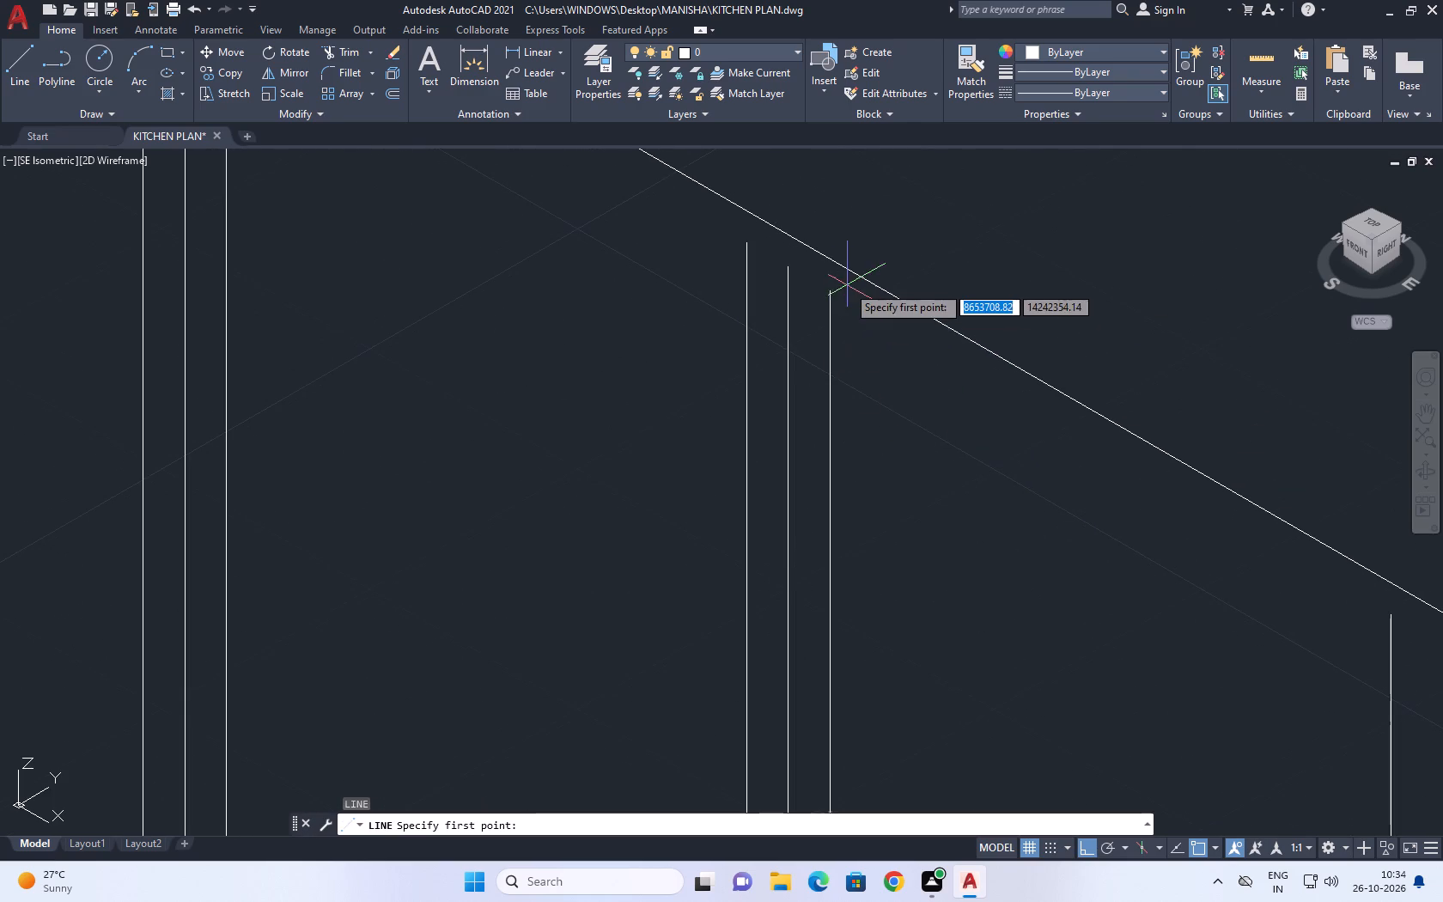
left_click(827, 292)
scroll(973, 396, "down", 3)
scroll(1094, 485, "up", 1)
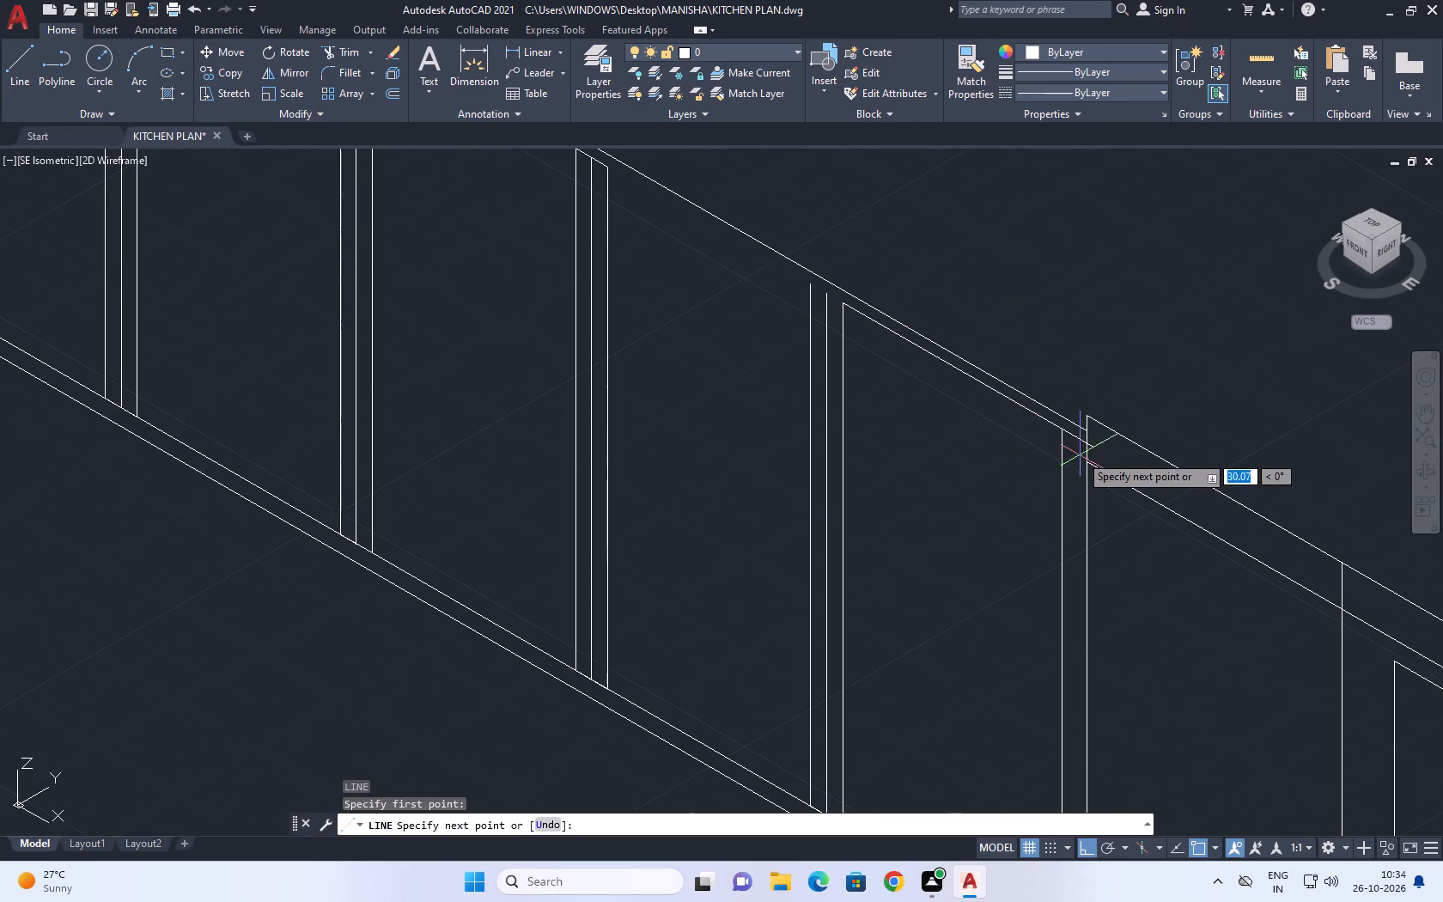
left_click(1058, 432)
key("space")
Draw a line from the top of the fourth divider's left side line to the top of the third divider's right side line.
middle_click_drag(782, 317, 835, 448)
key("space")
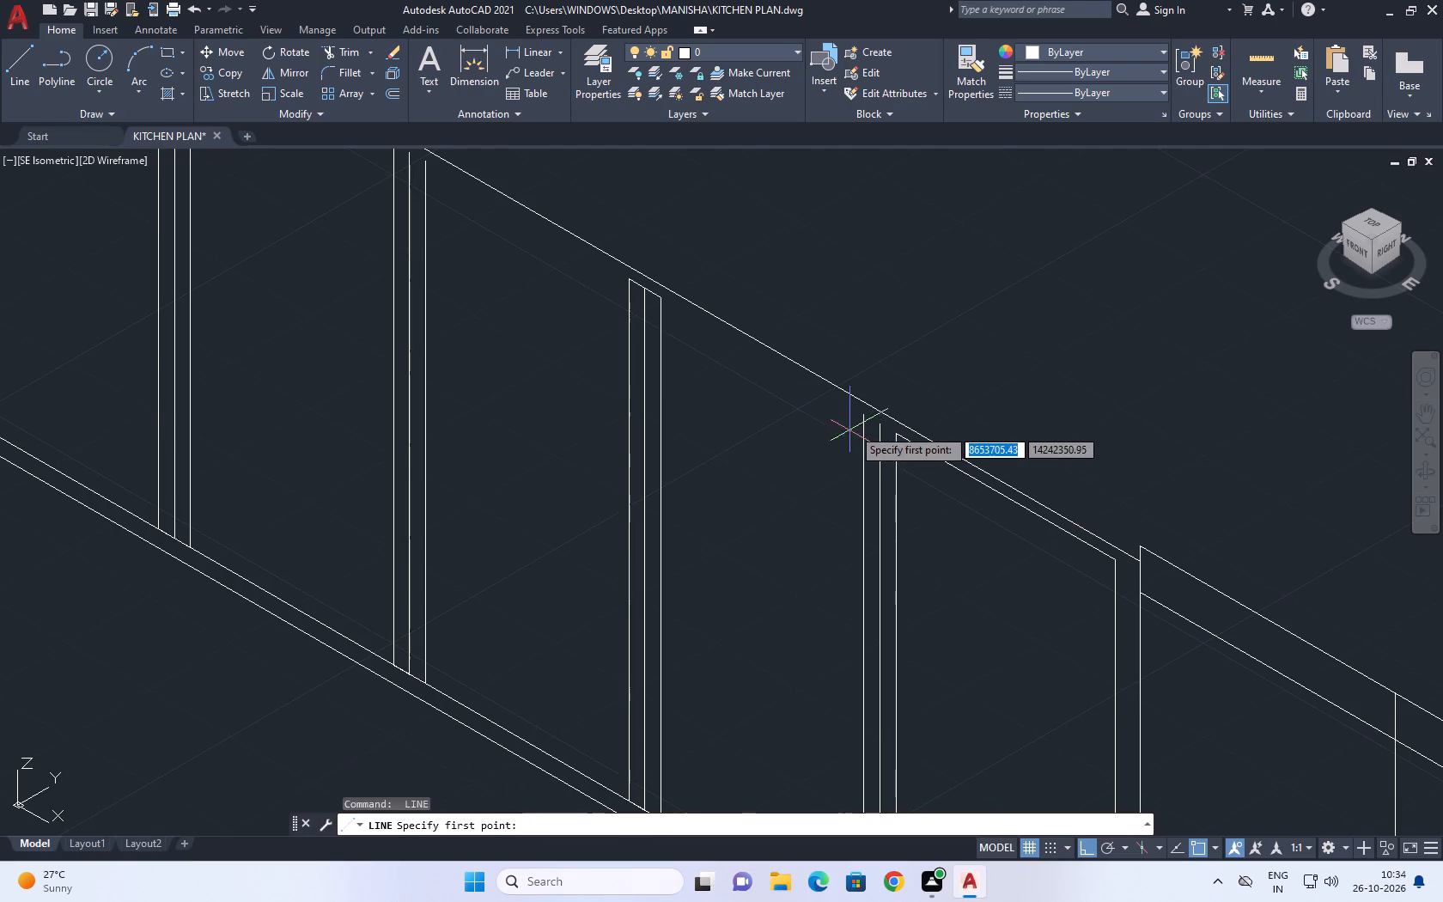
left_click(865, 416)
scroll(634, 288, "up", 2)
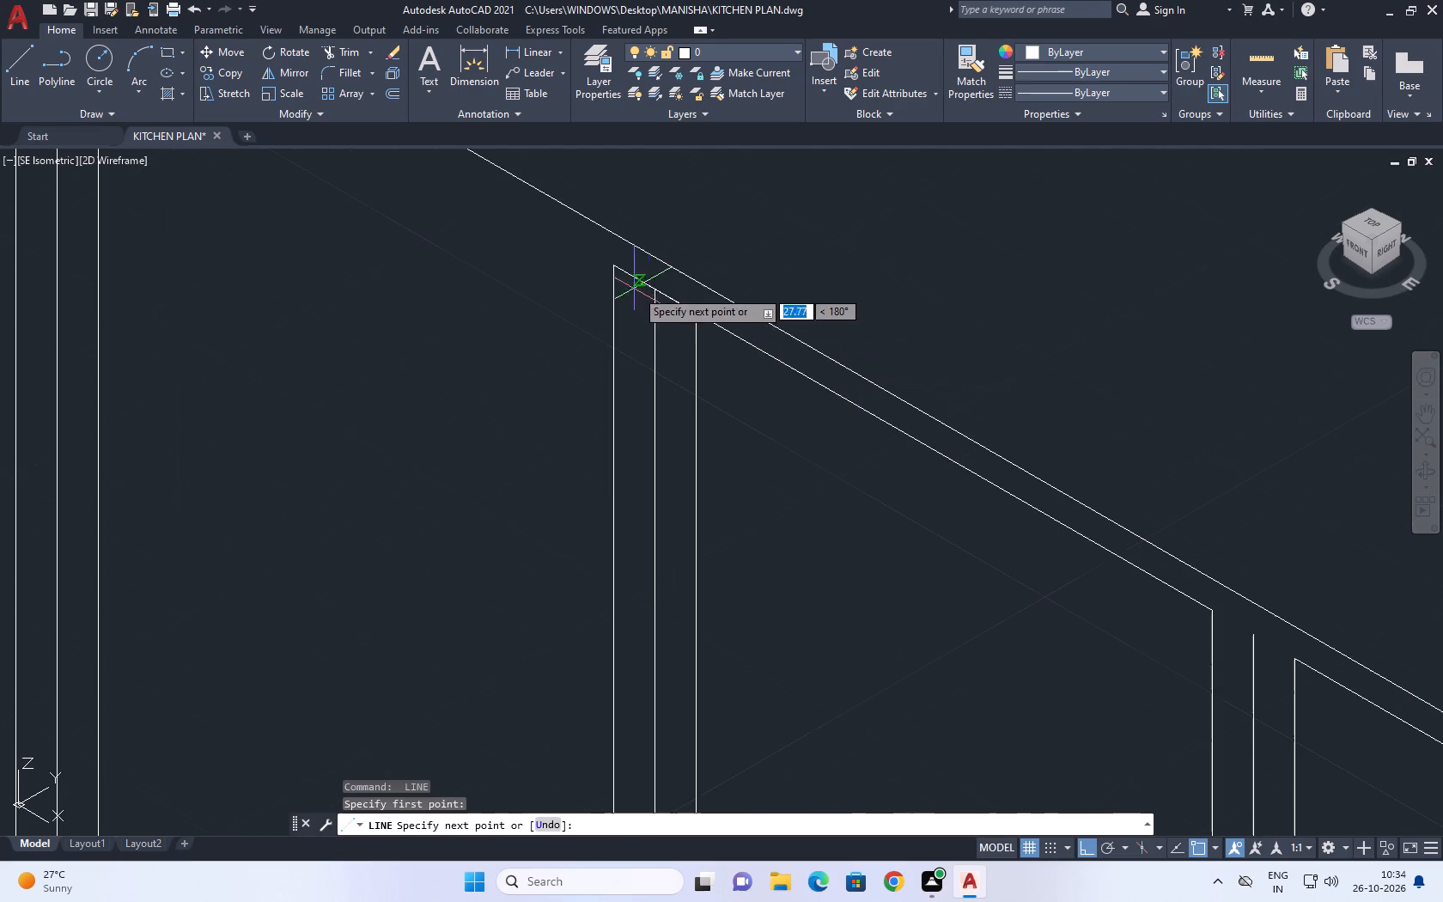
left_click(697, 312)
key("Escape")
Erase the short closing lines across the top of the third divider.
left_click(582, 228)
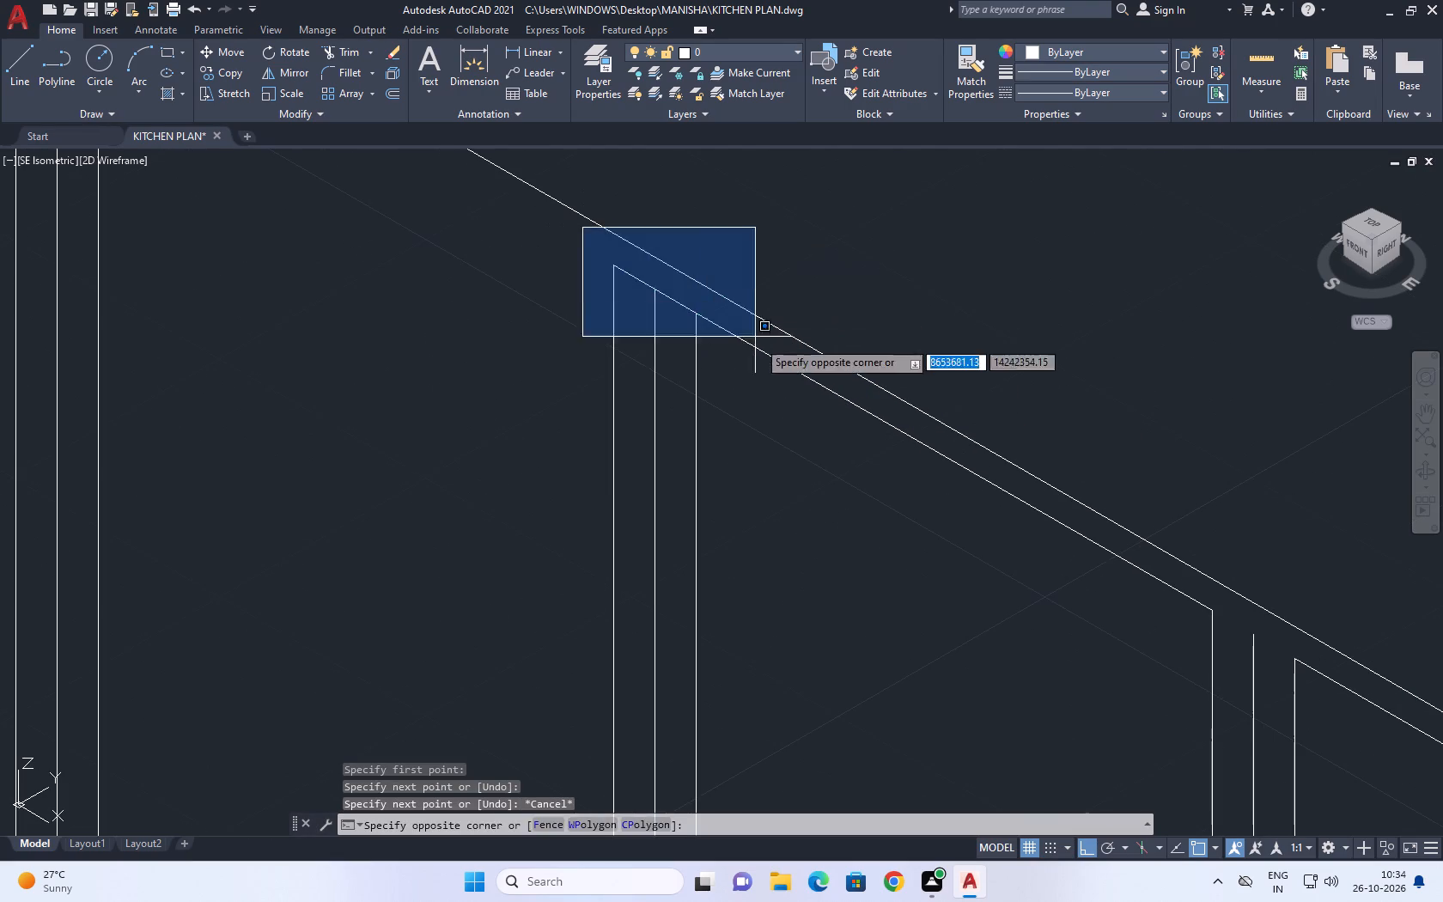
left_click_drag(778, 375, 787, 382)
key("Delete")
Extend the fourth divider's centre line up to the top rail's upper line.
middle_click_drag(702, 352, 643, 386)
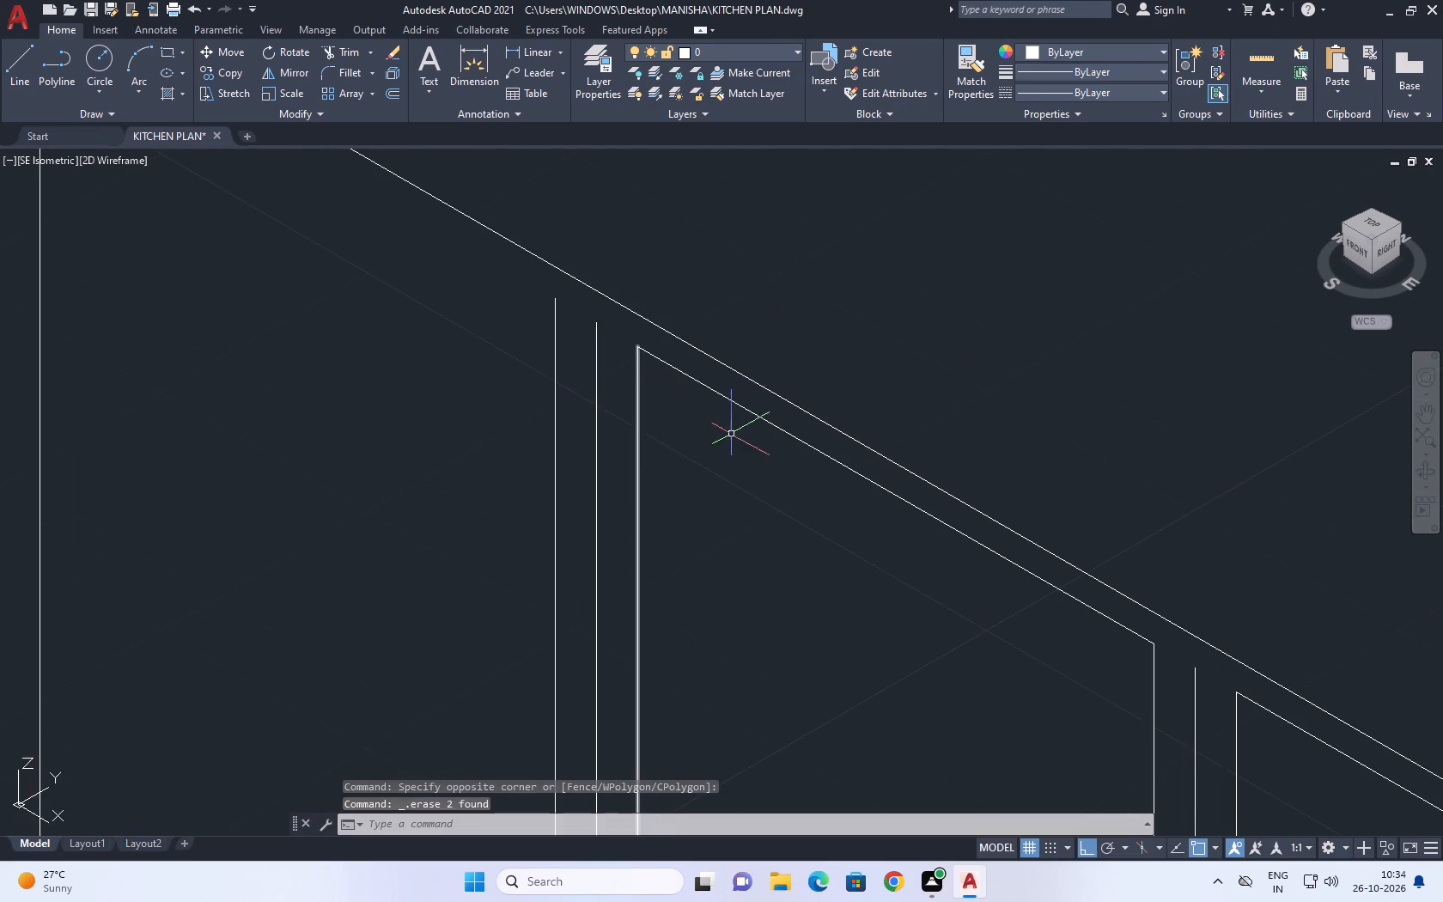
middle_click_drag(734, 435, 636, 380)
middle_click_drag(1055, 692, 961, 543)
scroll(1069, 491, "up", 1)
scroll(985, 493, "up", 1)
left_click_drag(985, 486, 975, 468)
left_click(935, 414)
left_click(945, 419)
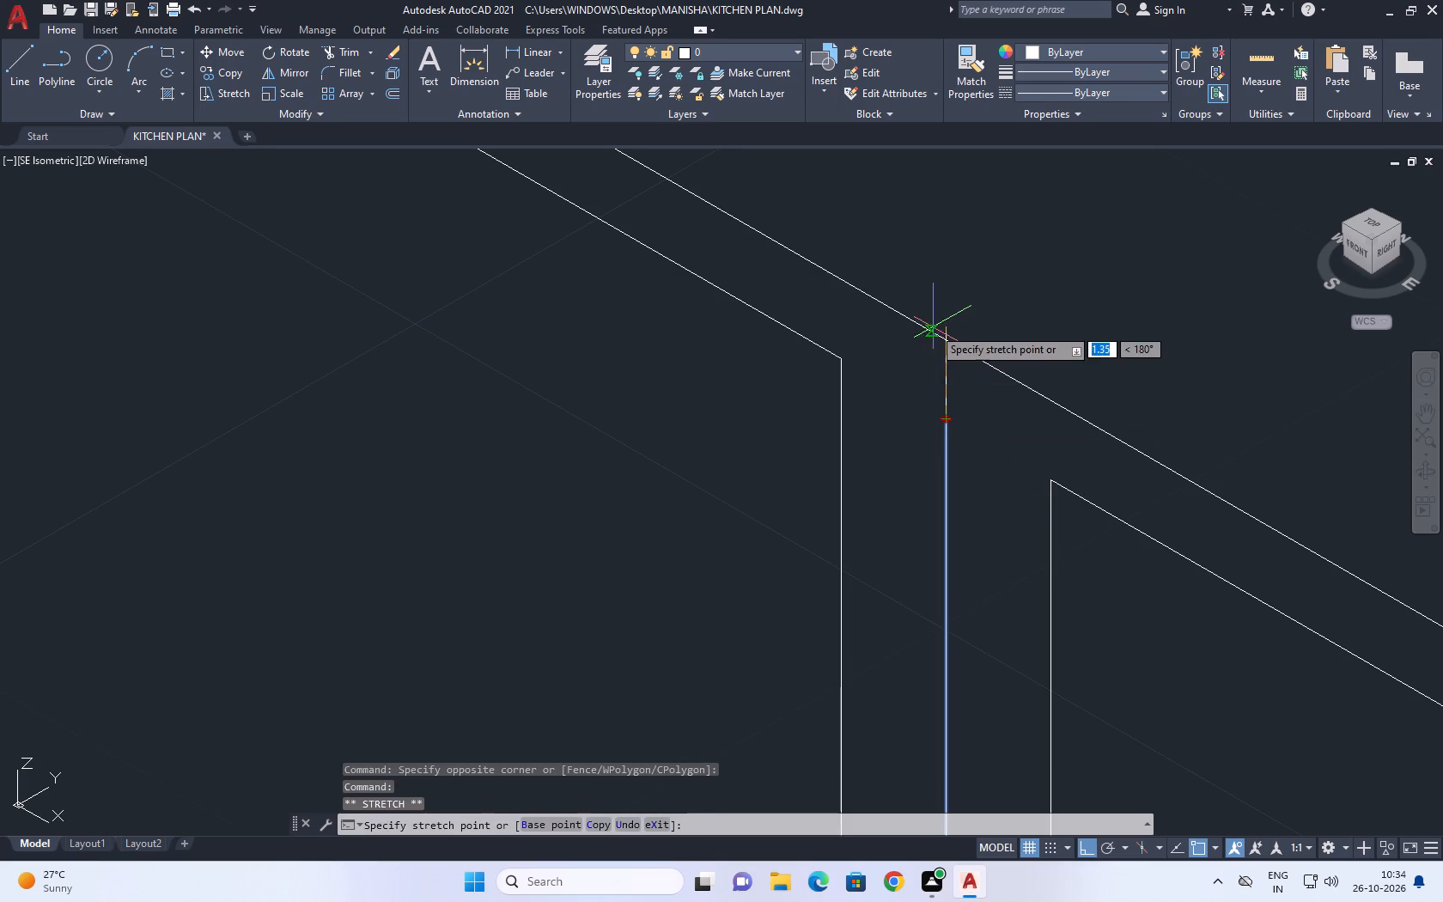
left_click(947, 335)
key("Escape")
Extend the third divider's centre line up to the top rail's upper line.
scroll(1016, 483, "down", 4)
middle_click_drag(838, 428, 884, 567)
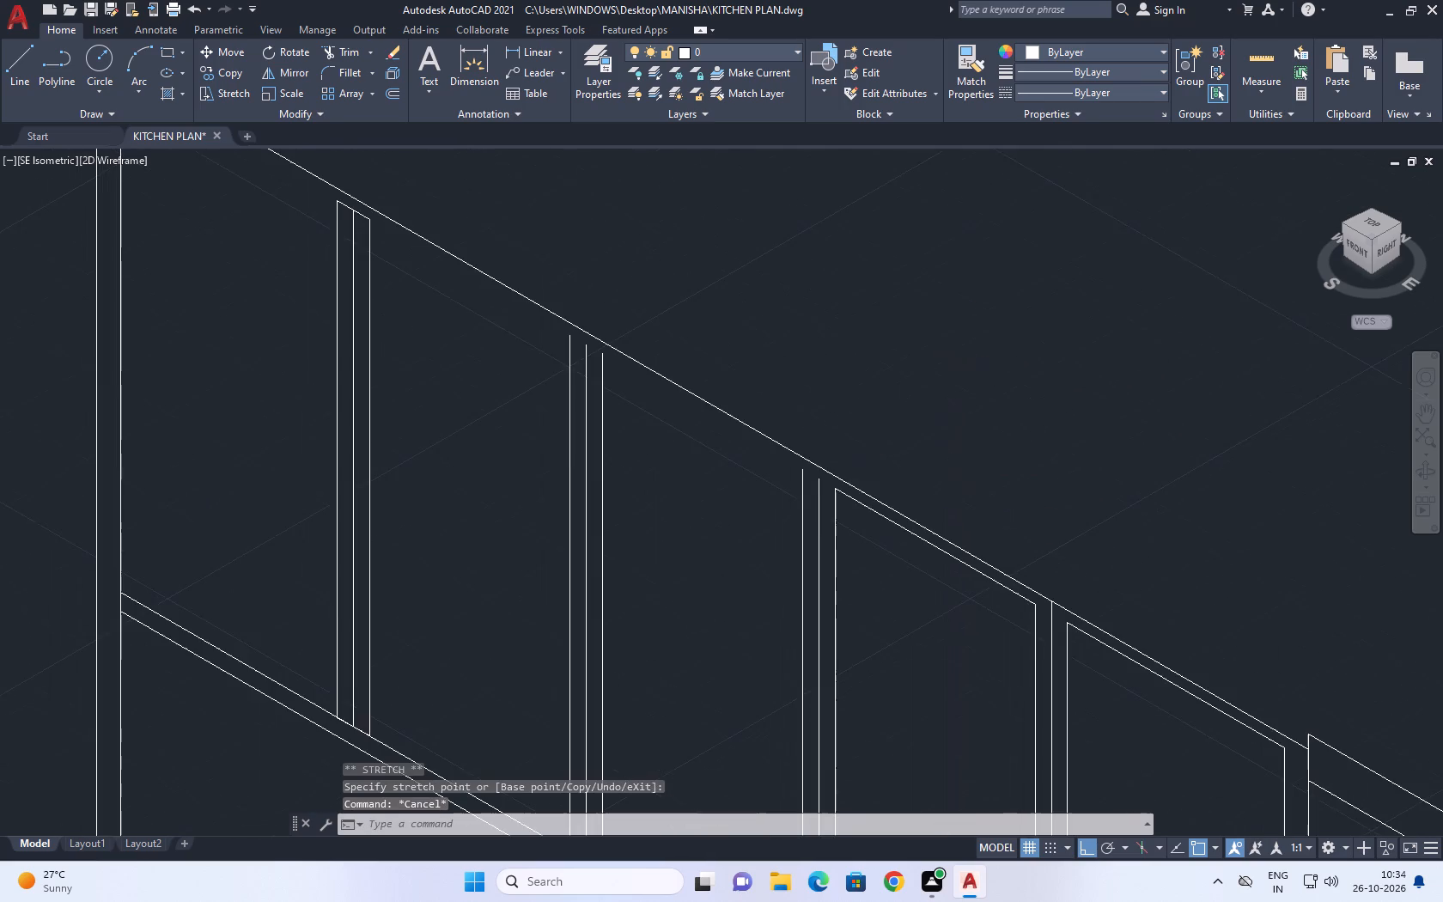
scroll(838, 484, "up", 4)
left_click(804, 531)
left_click(752, 443)
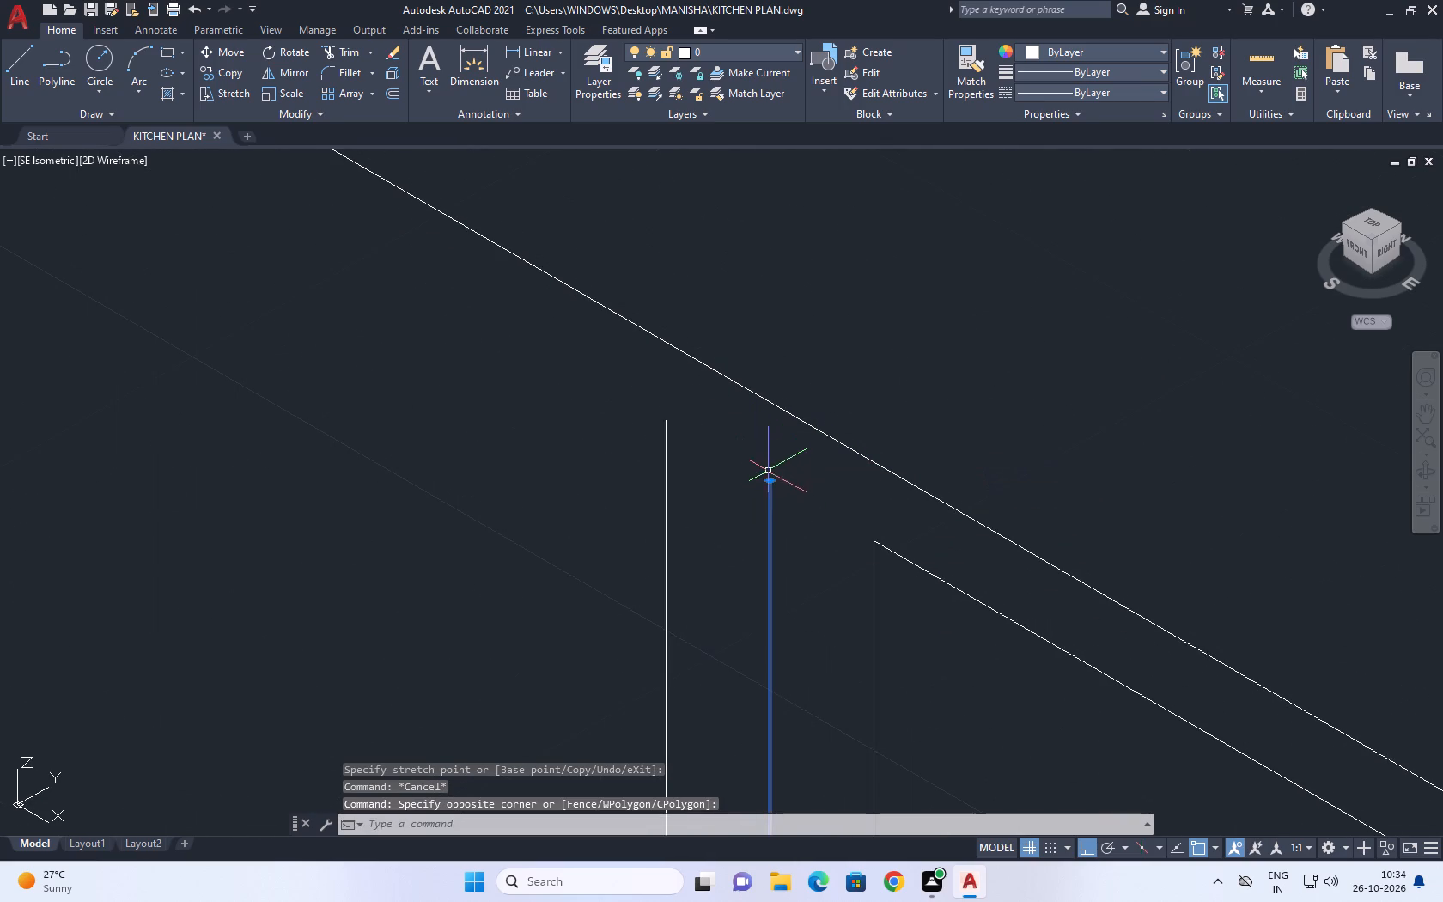
left_click_drag(766, 482, 766, 472)
left_click(770, 403)
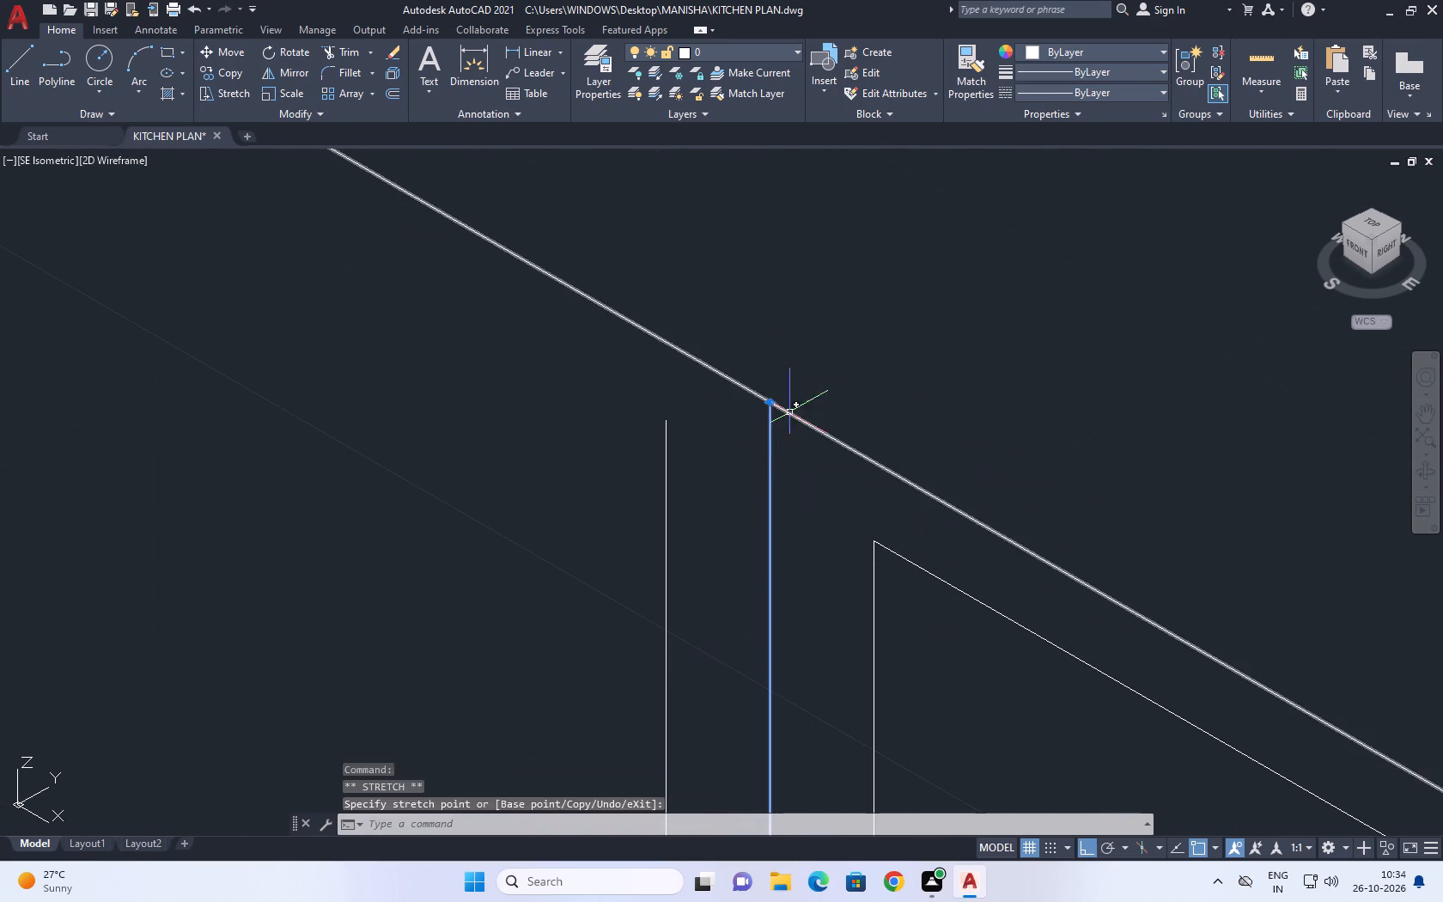
key("Escape")
Draw a line about 25 units long from the top of the third divider's left side line to the second divider's right side line.
scroll(844, 453, "down", 5)
middle_click_drag(773, 439, 832, 512)
key("l")
key("space")
scroll(858, 539, "up", 2)
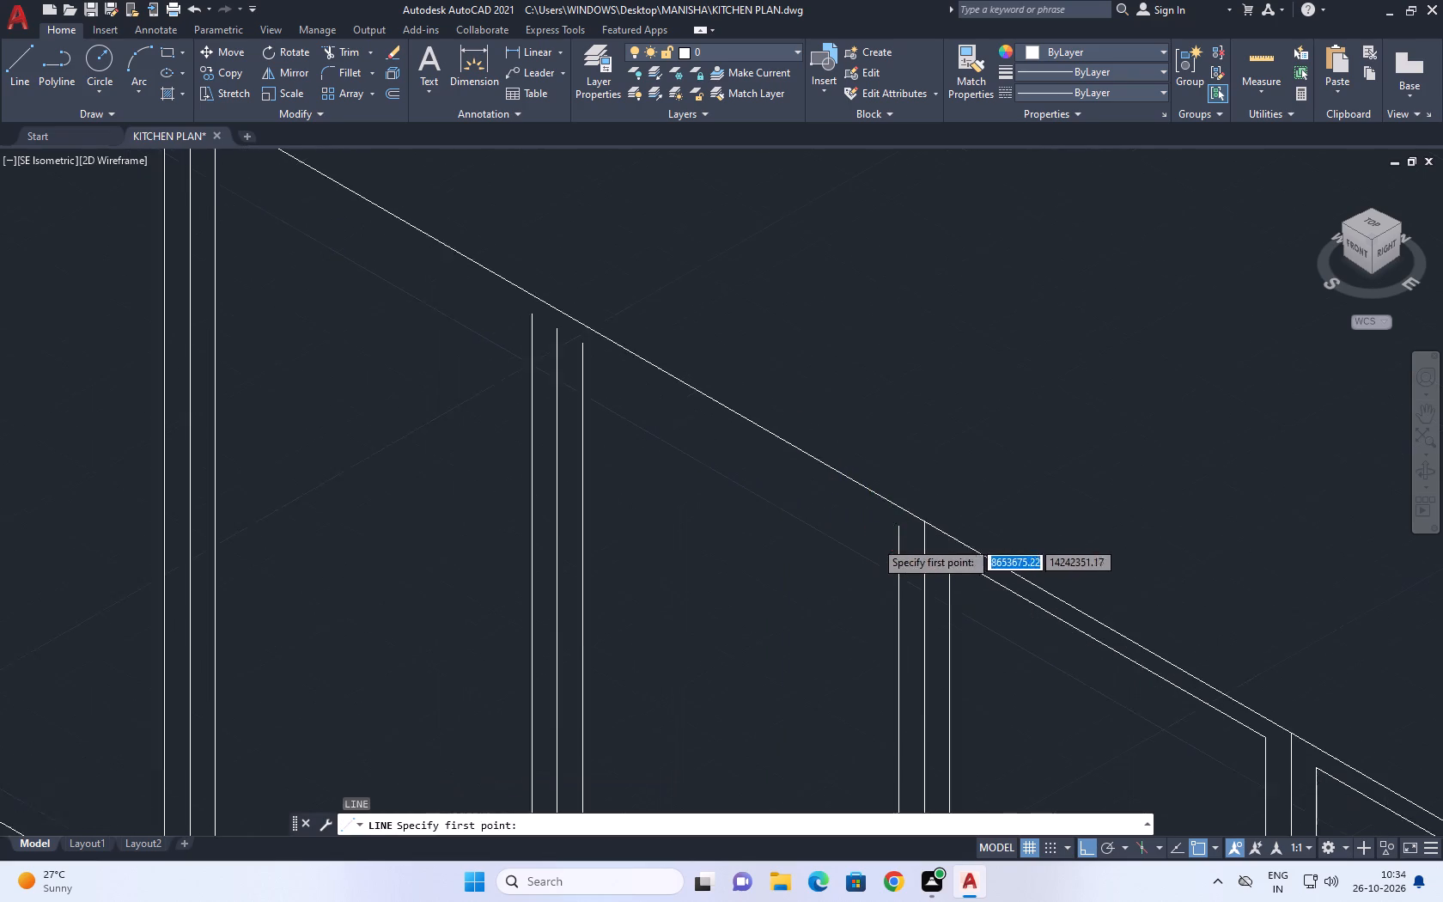
left_click(916, 520)
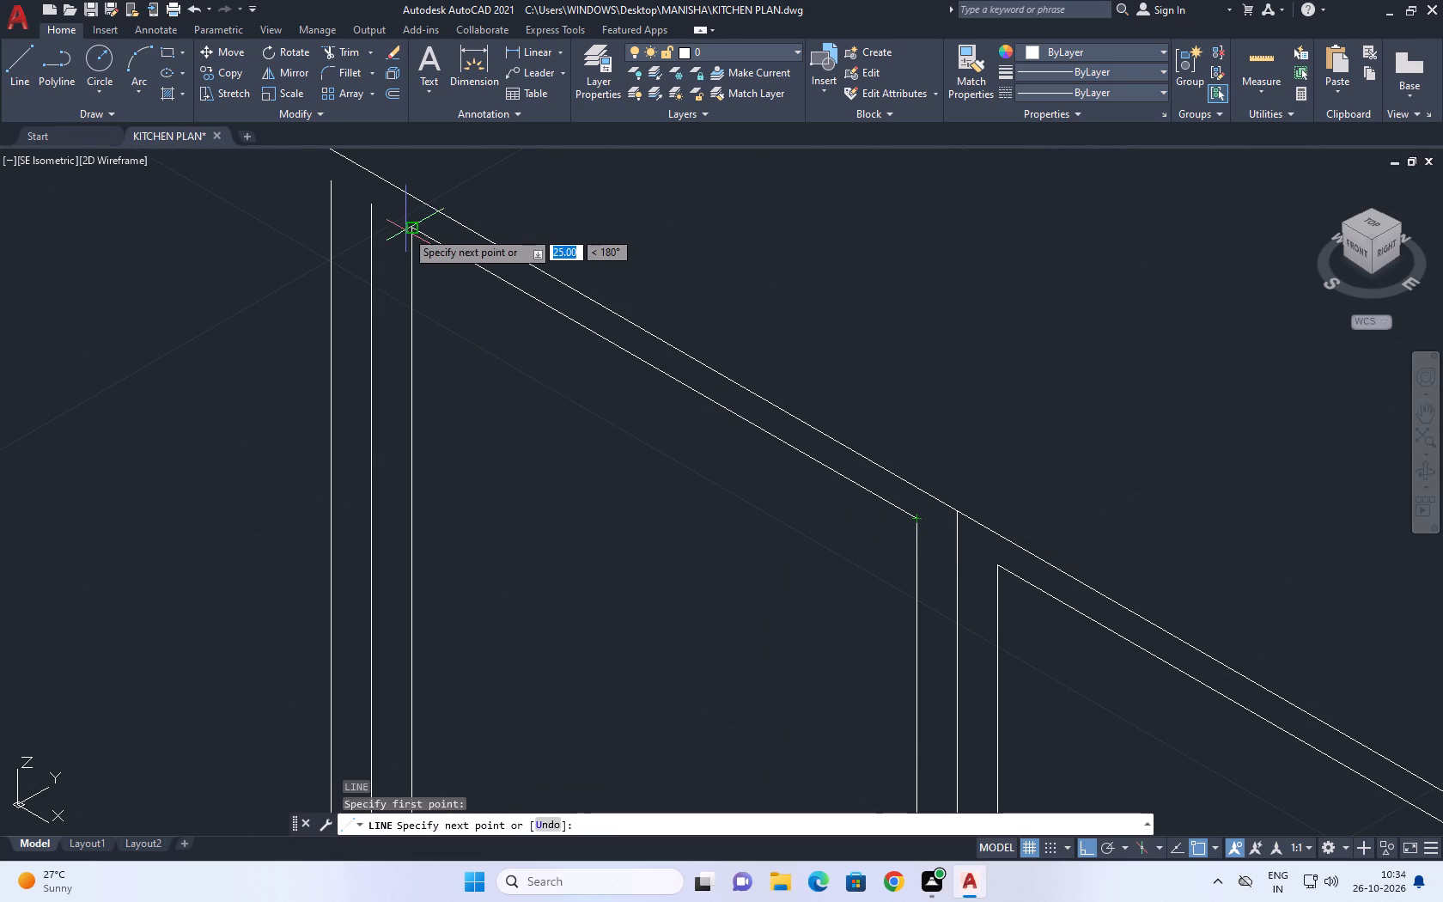
left_click(411, 229)
key("space")
Extend the second divider's centre line up to the top rail's upper line.
middle_click_drag(709, 478, 915, 604)
scroll(941, 613, "down", 3)
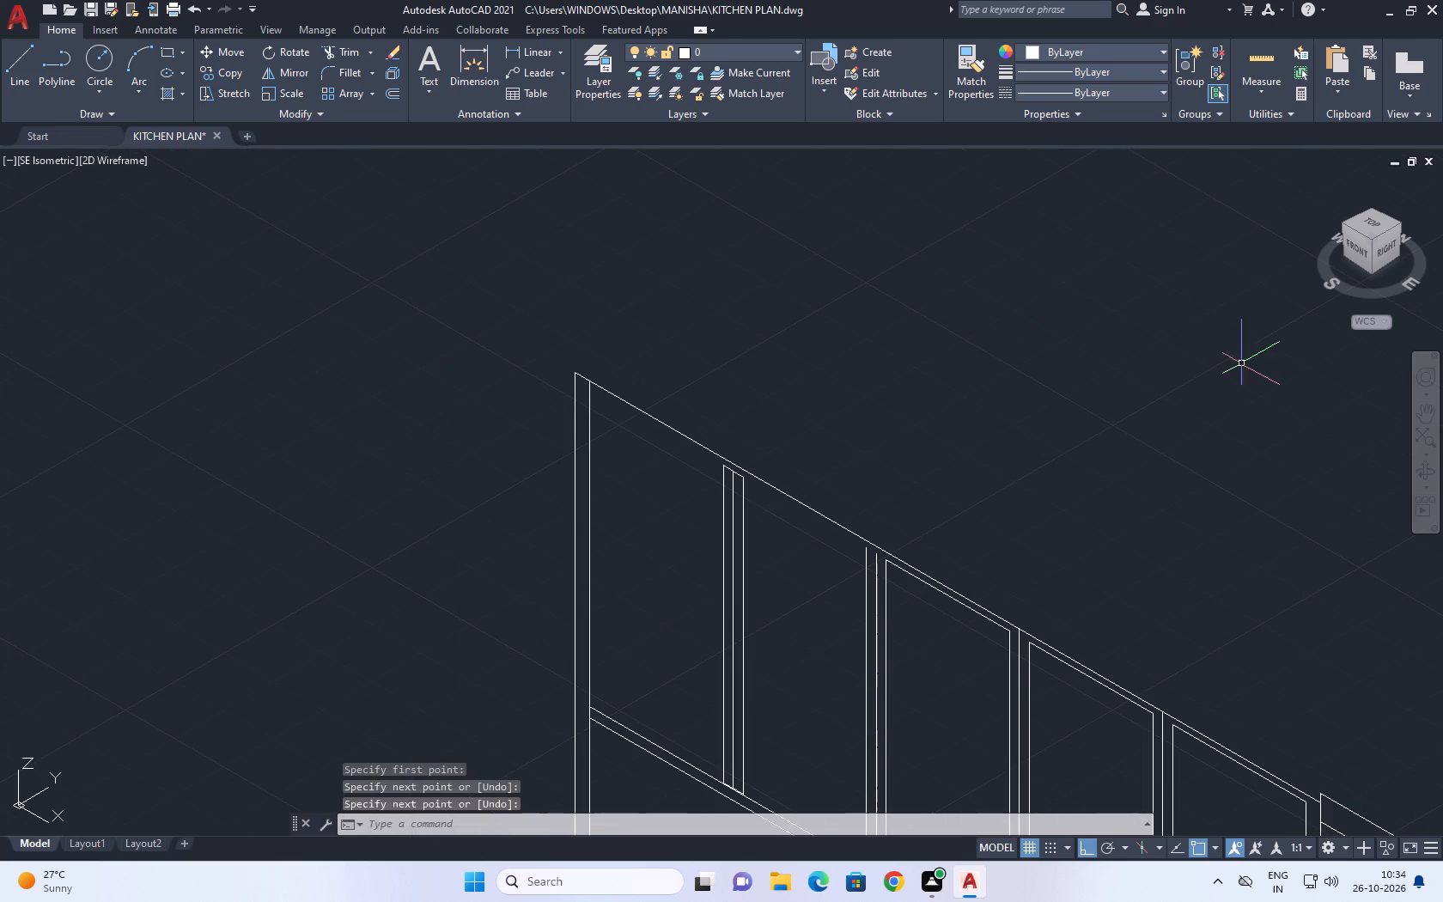
scroll(858, 581, "up", 3)
scroll(952, 479, "up", 2)
left_click(921, 511)
left_click(874, 451)
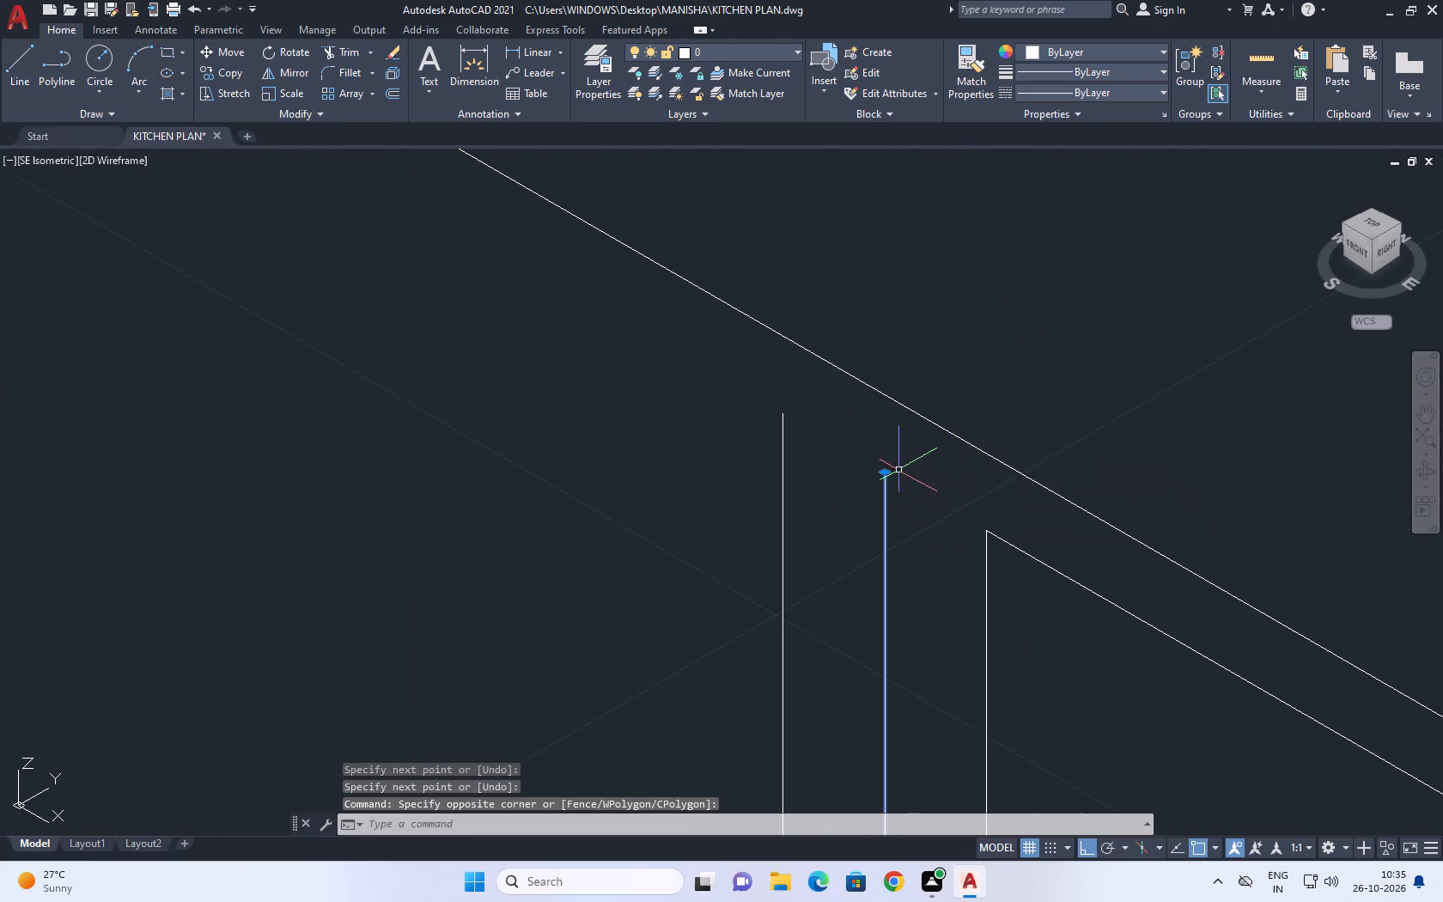
left_click(887, 470)
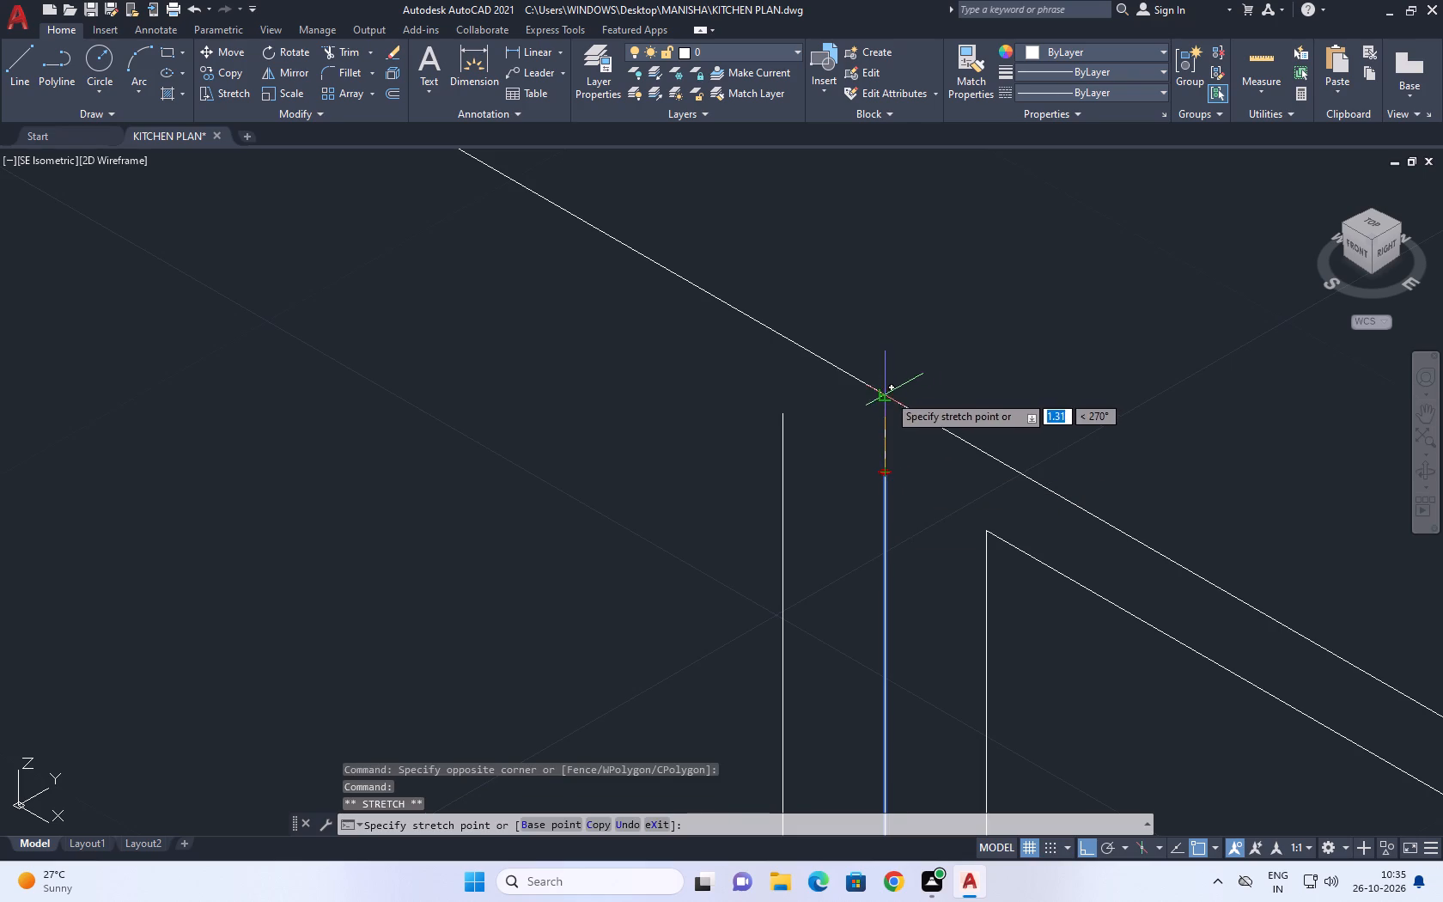
left_click(887, 394)
Draw a line from the top of the second divider's left side line to the top of the first divider's right side line.
key("space")
middle_click_drag(730, 410, 855, 517)
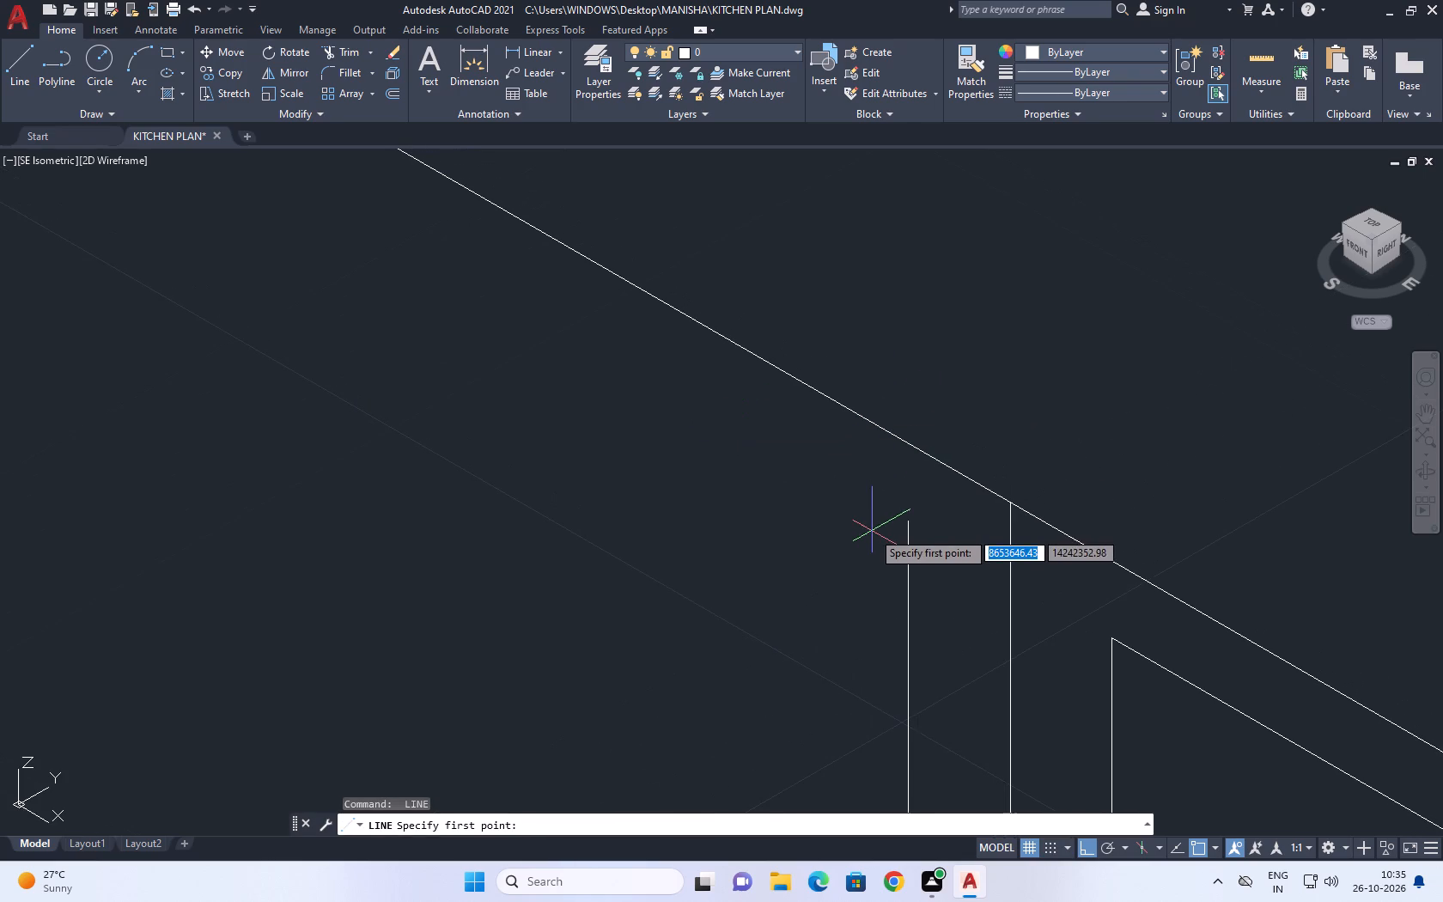
left_click(906, 521)
scroll(525, 407, "down", 5)
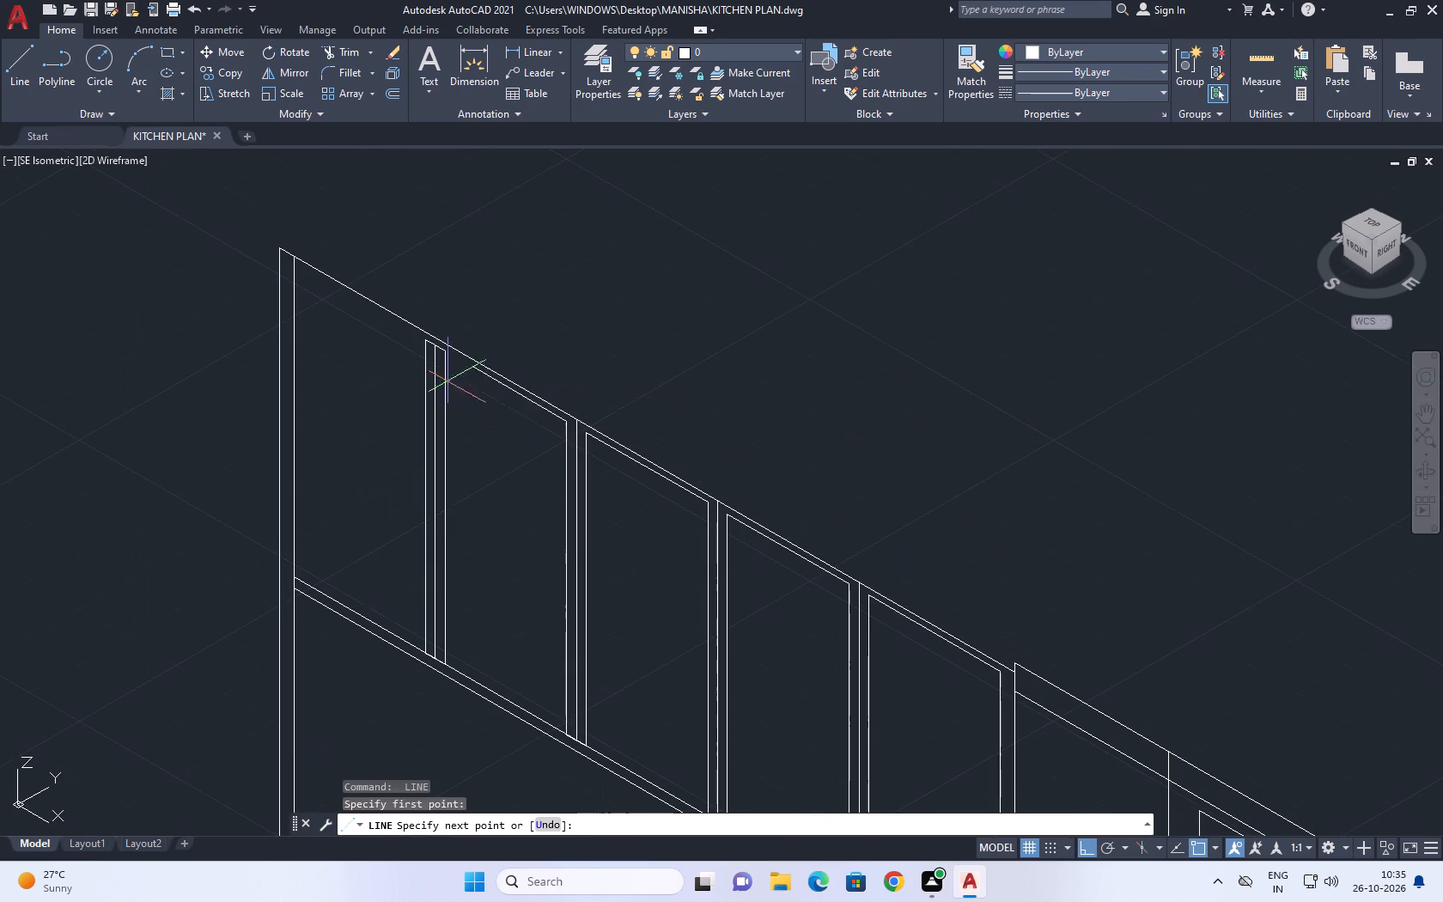
scroll(444, 349, "up", 4)
left_click(440, 363)
key("space")
Extend the first divider's centre line up to the top rail's upper line.
middle_click_drag(466, 399, 582, 496)
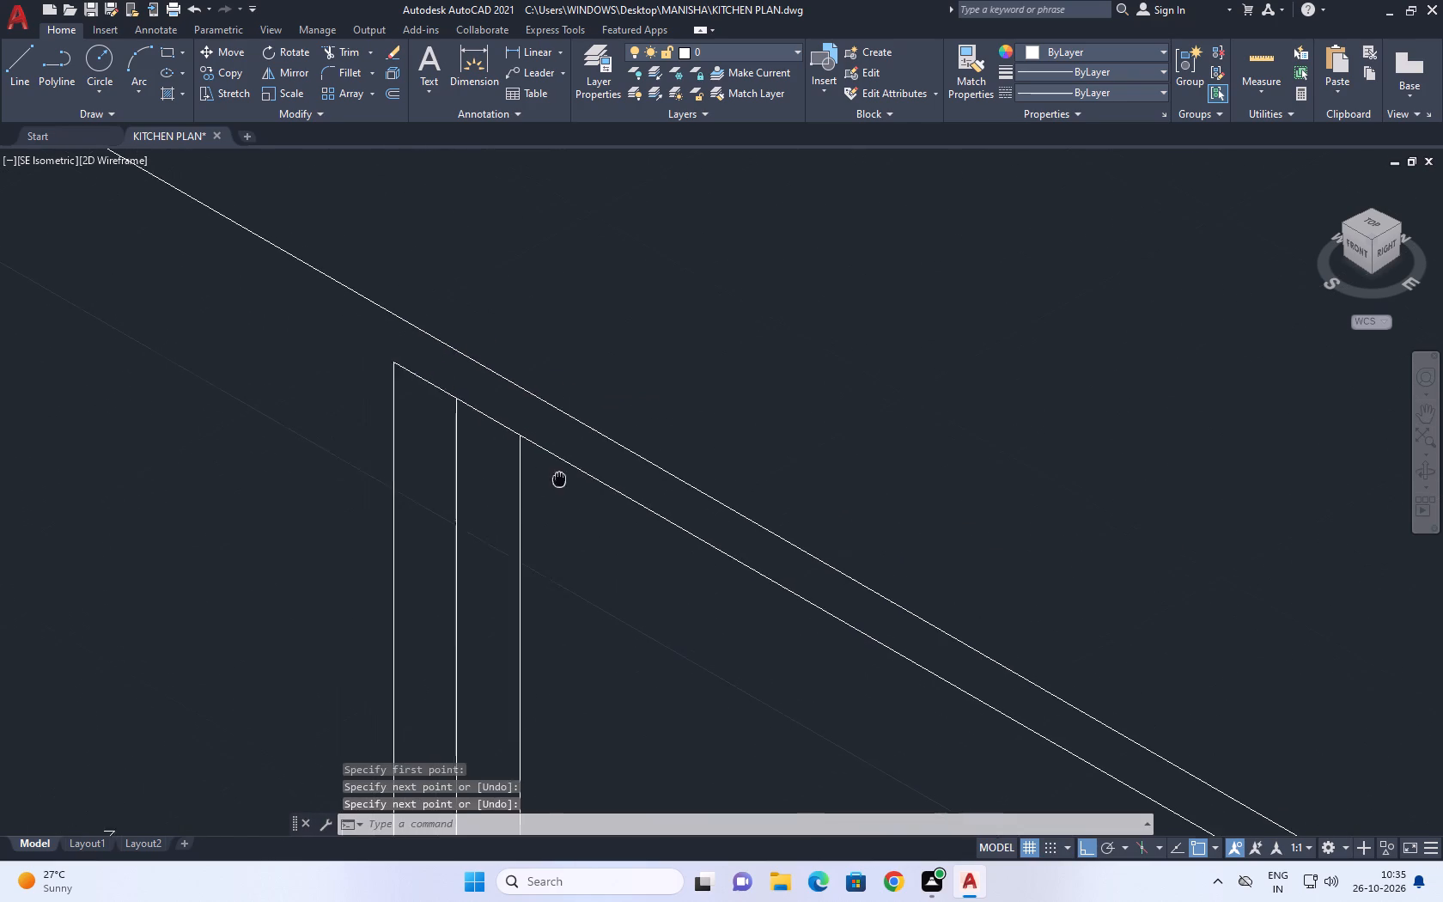
middle_click_drag(582, 496, 868, 605)
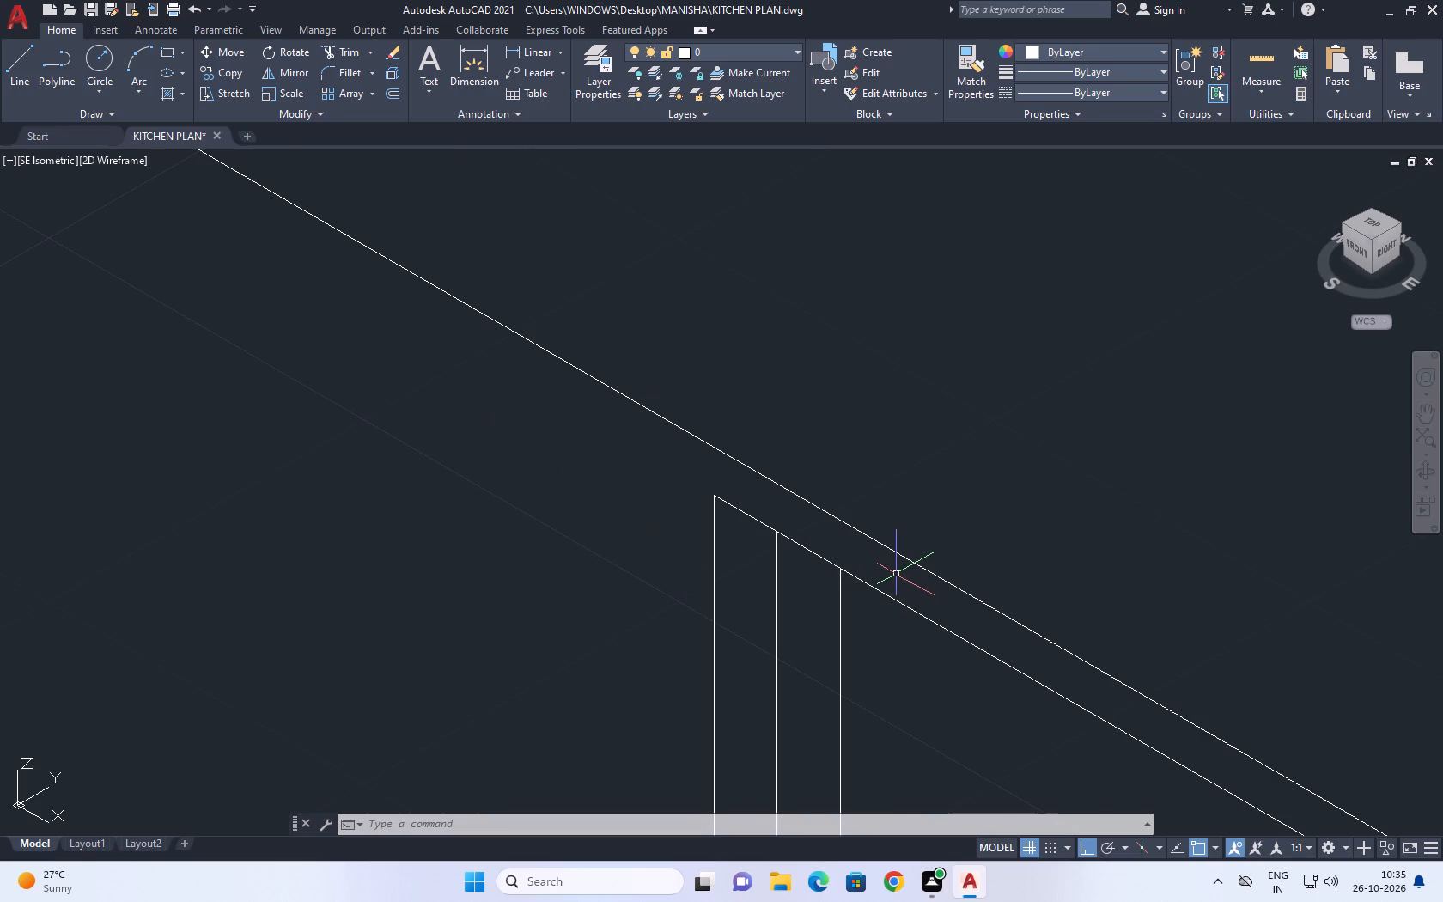
scroll(790, 579, "up", 1)
left_click(788, 572)
left_click(765, 545)
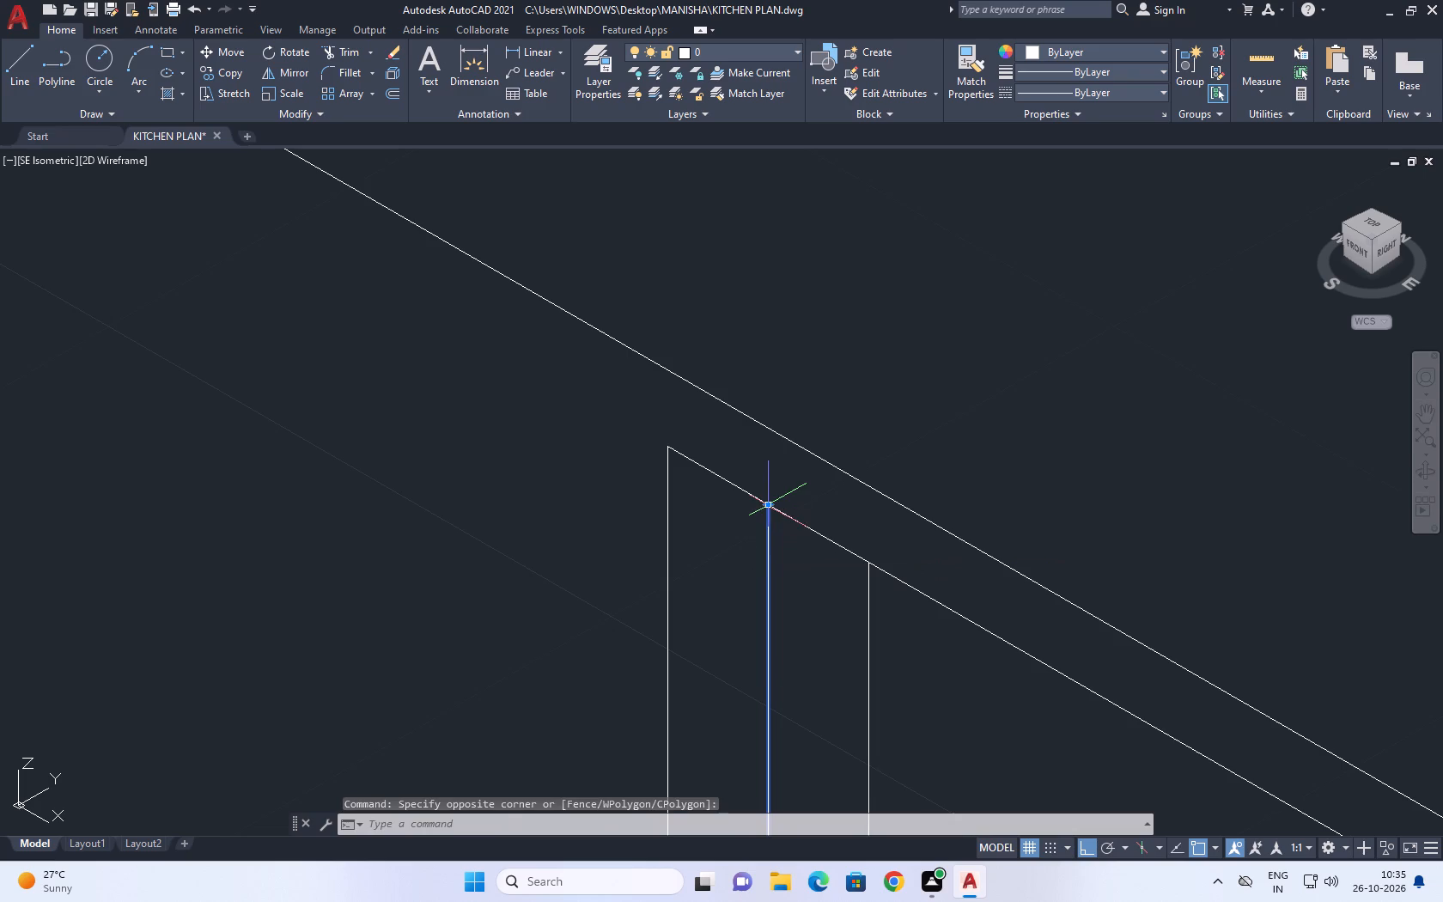
left_click(770, 506)
left_click(766, 426)
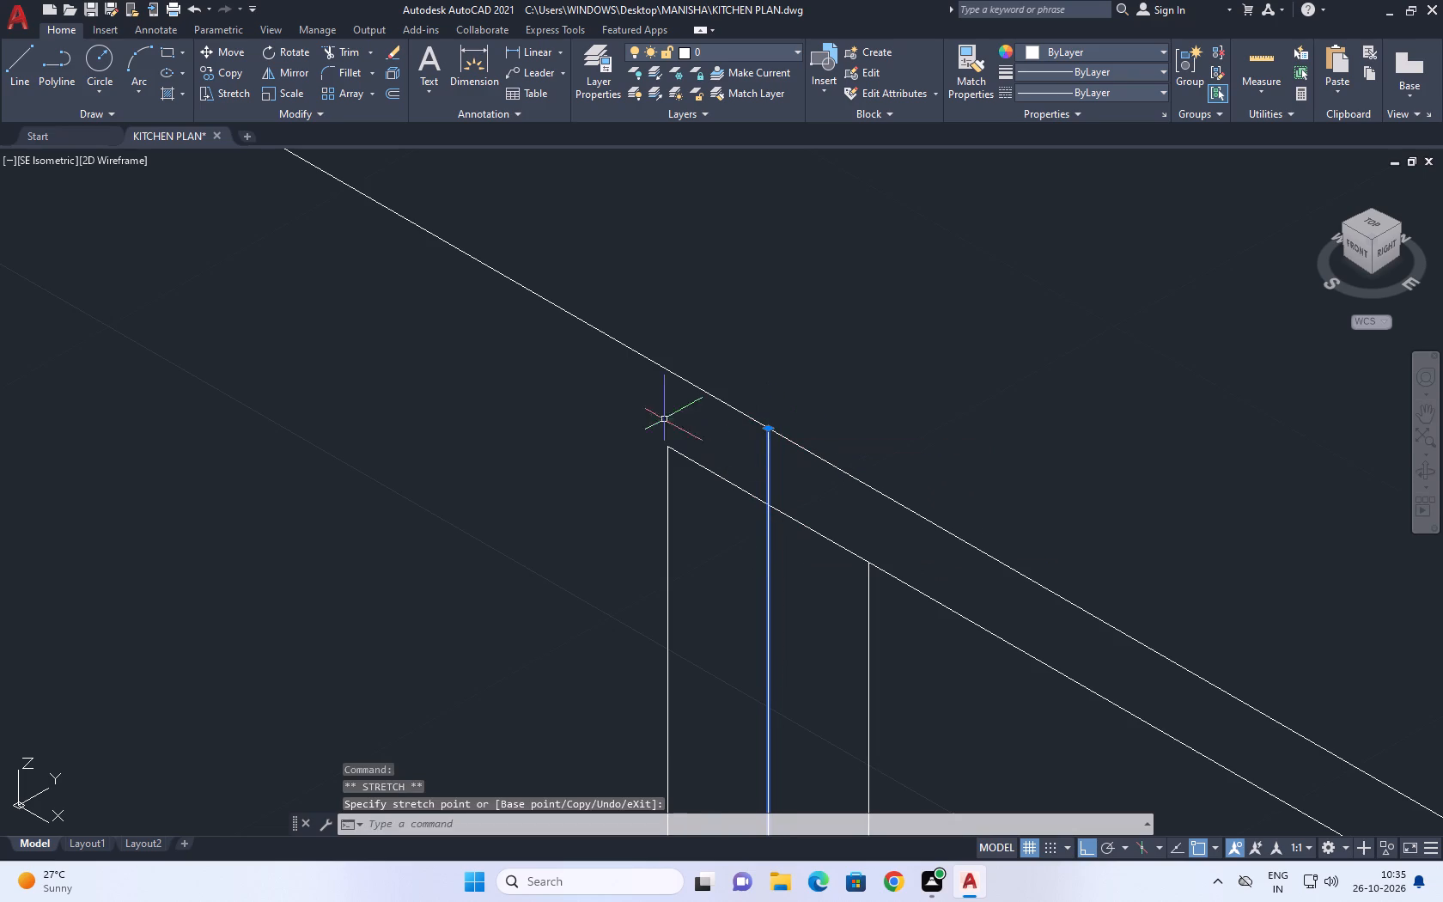
right_click(724, 289)
left_click(802, 596)
left_click(802, 588)
Erase the short closing lines across the top of the first divider.
left_click_drag(534, 361, 556, 363)
left_click(986, 737)
key("Delete")
Draw a line from the top of the first divider's left side line to the end panel's inner vertical line.
scroll(837, 534, "down", 4)
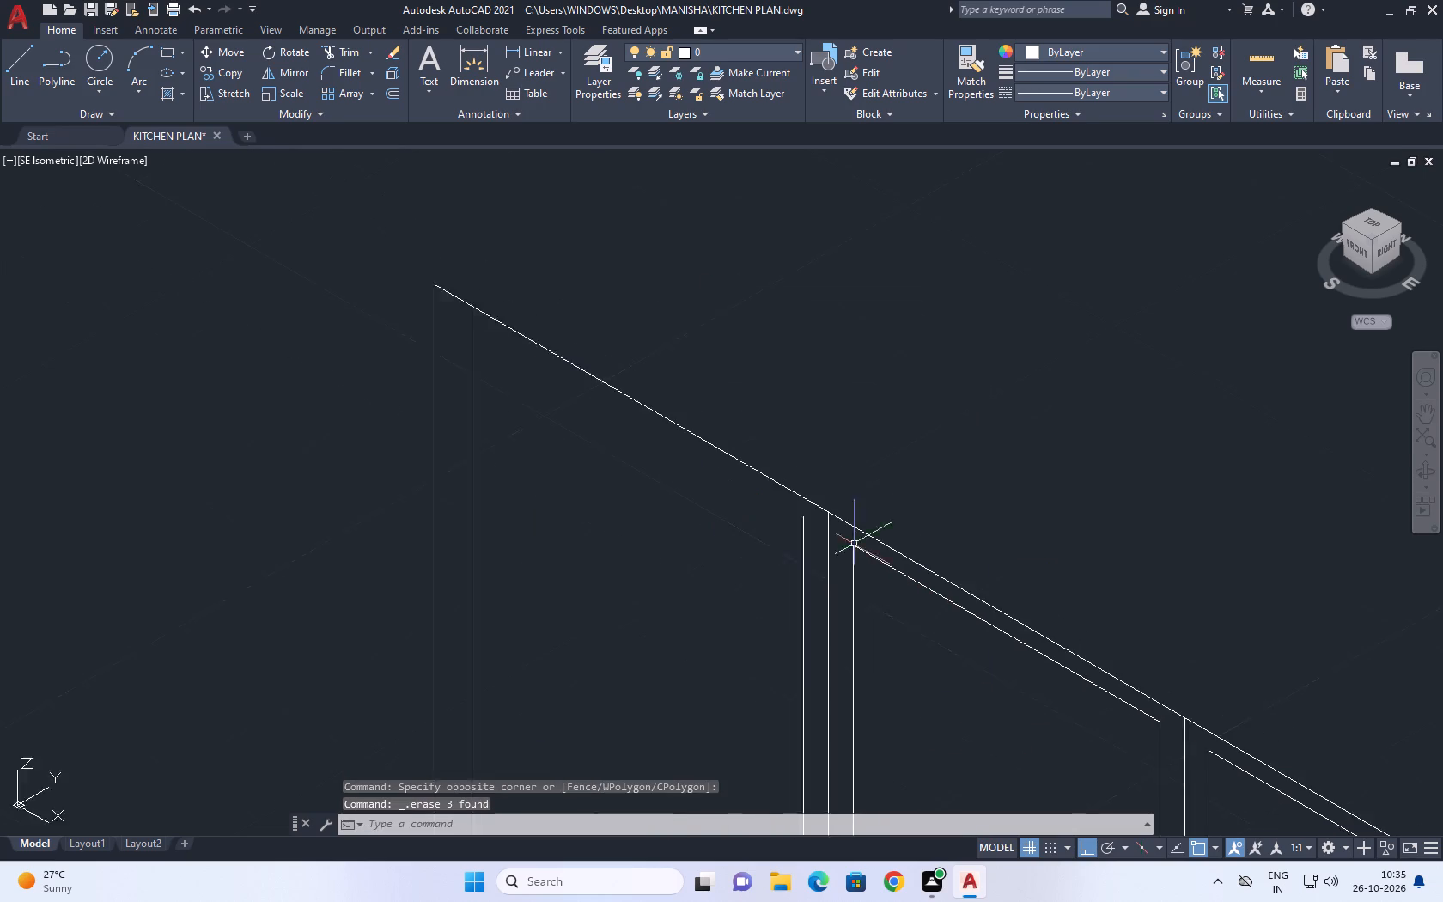
middle_click_drag(780, 535, 872, 581)
key("l")
key("space")
scroll(901, 579, "up", 2)
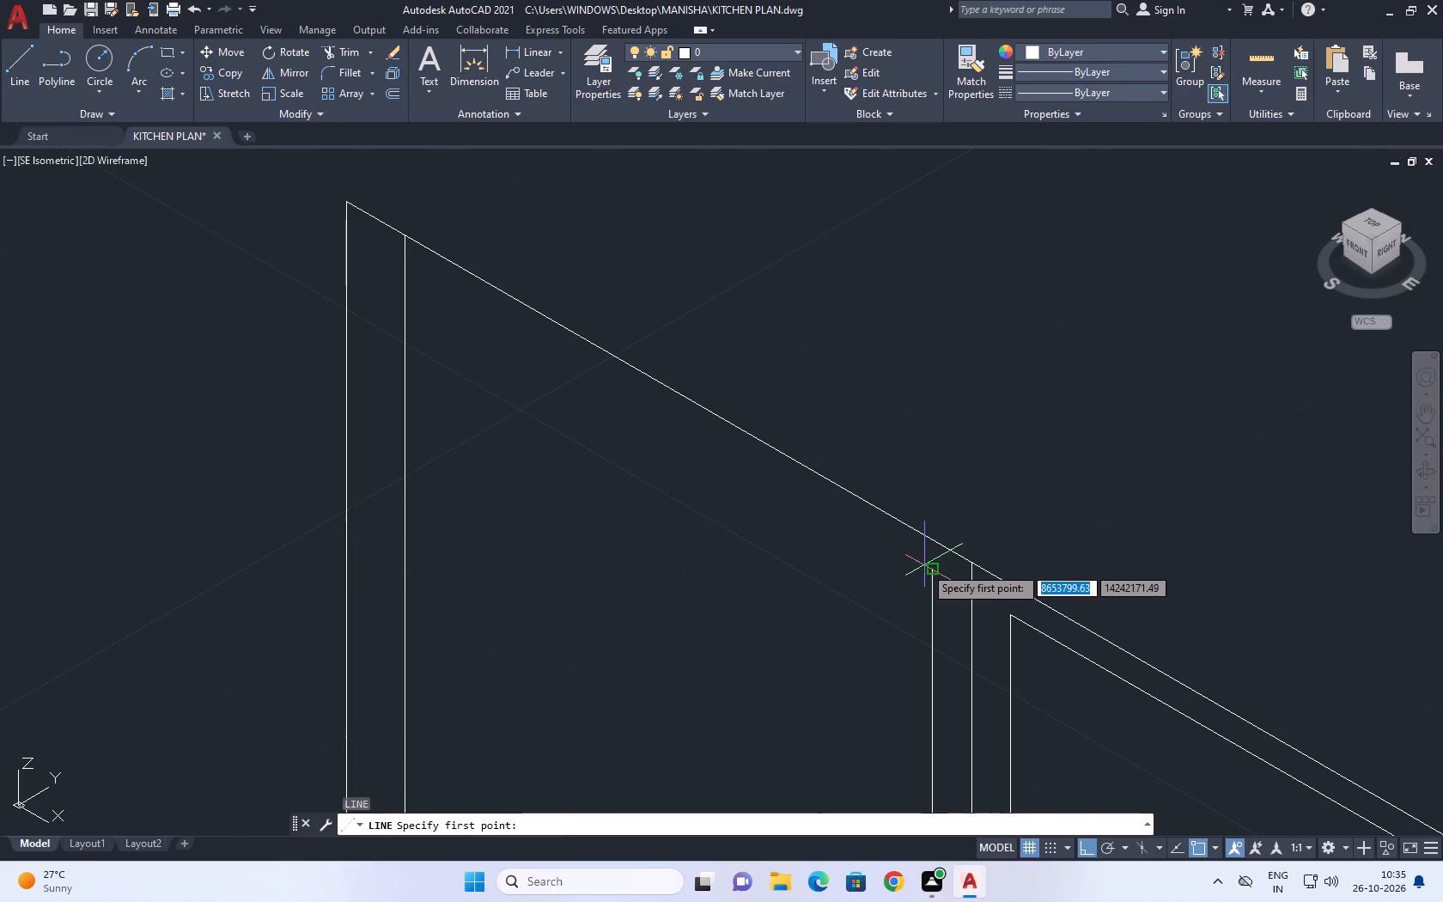
left_click(930, 570)
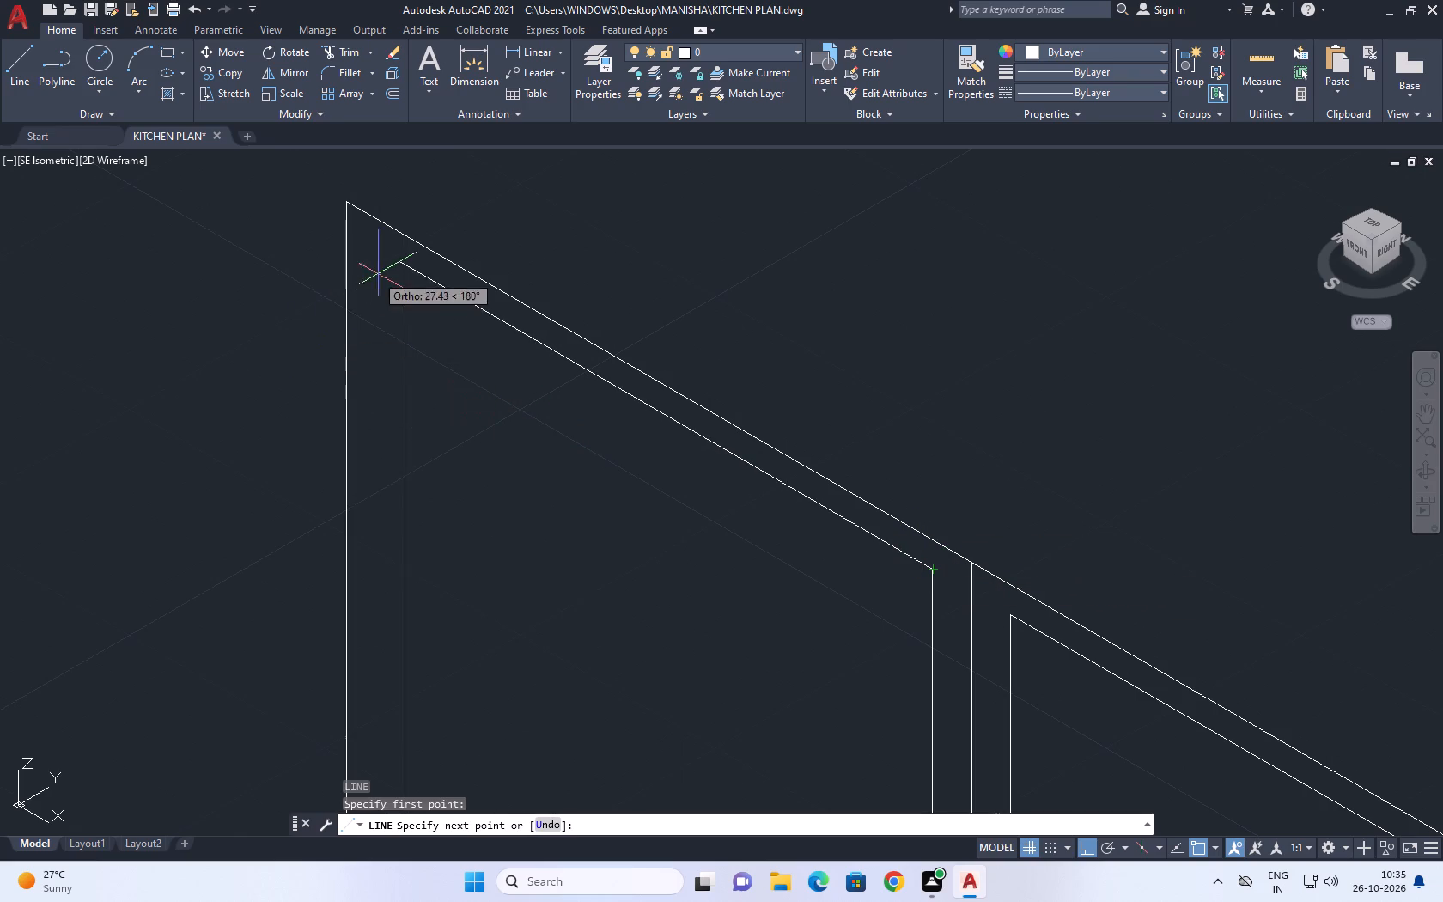
left_click(401, 259)
key("space")
Erase the continuous upper line of the rail below the four dividers.
scroll(944, 420, "down", 4)
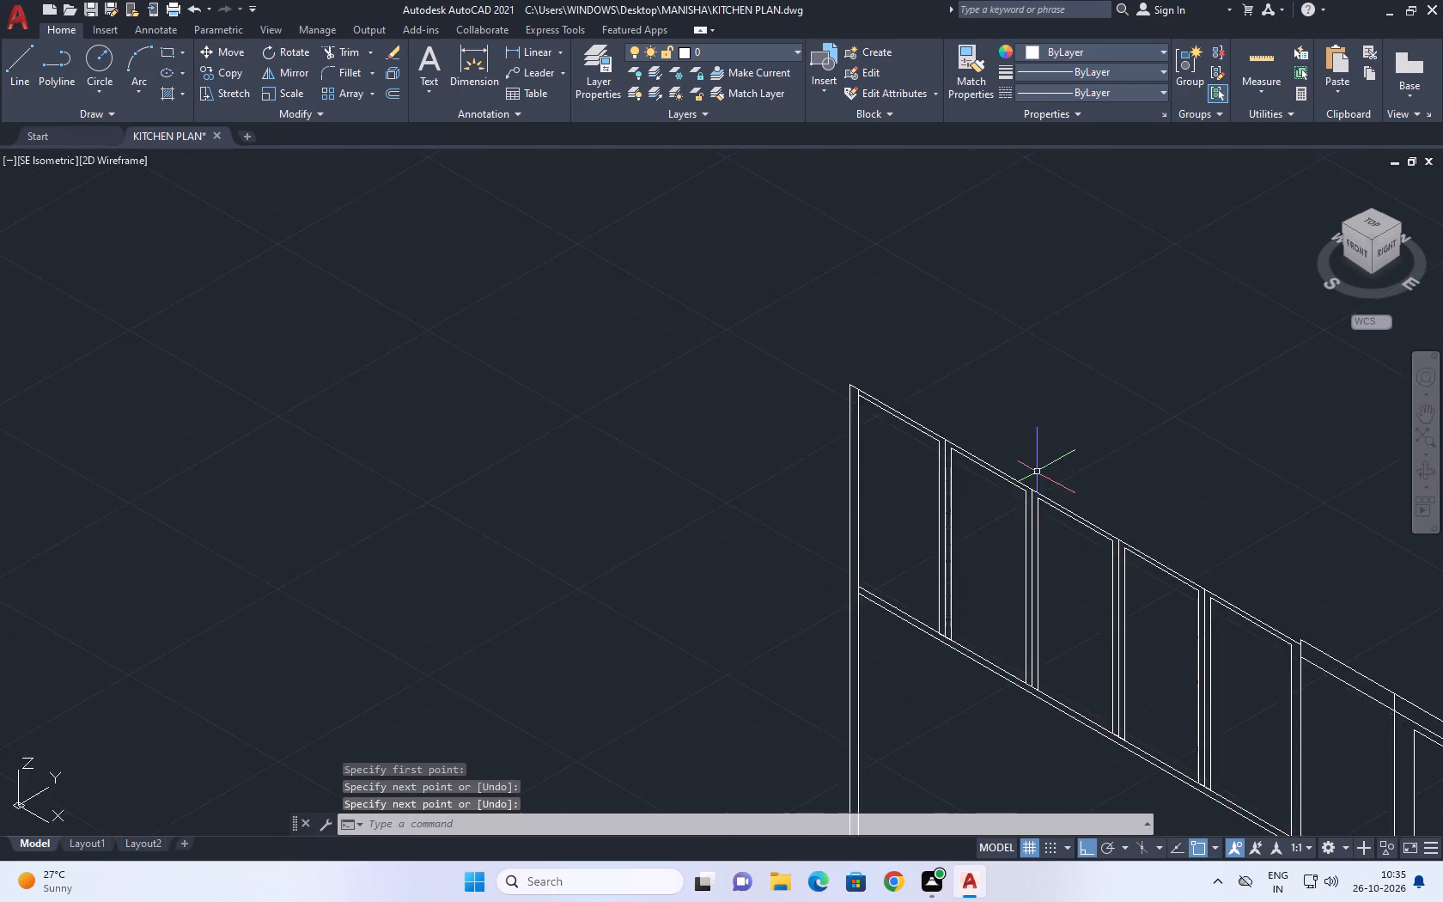
middle_click_drag(1031, 466, 855, 317)
scroll(1069, 667, "up", 1)
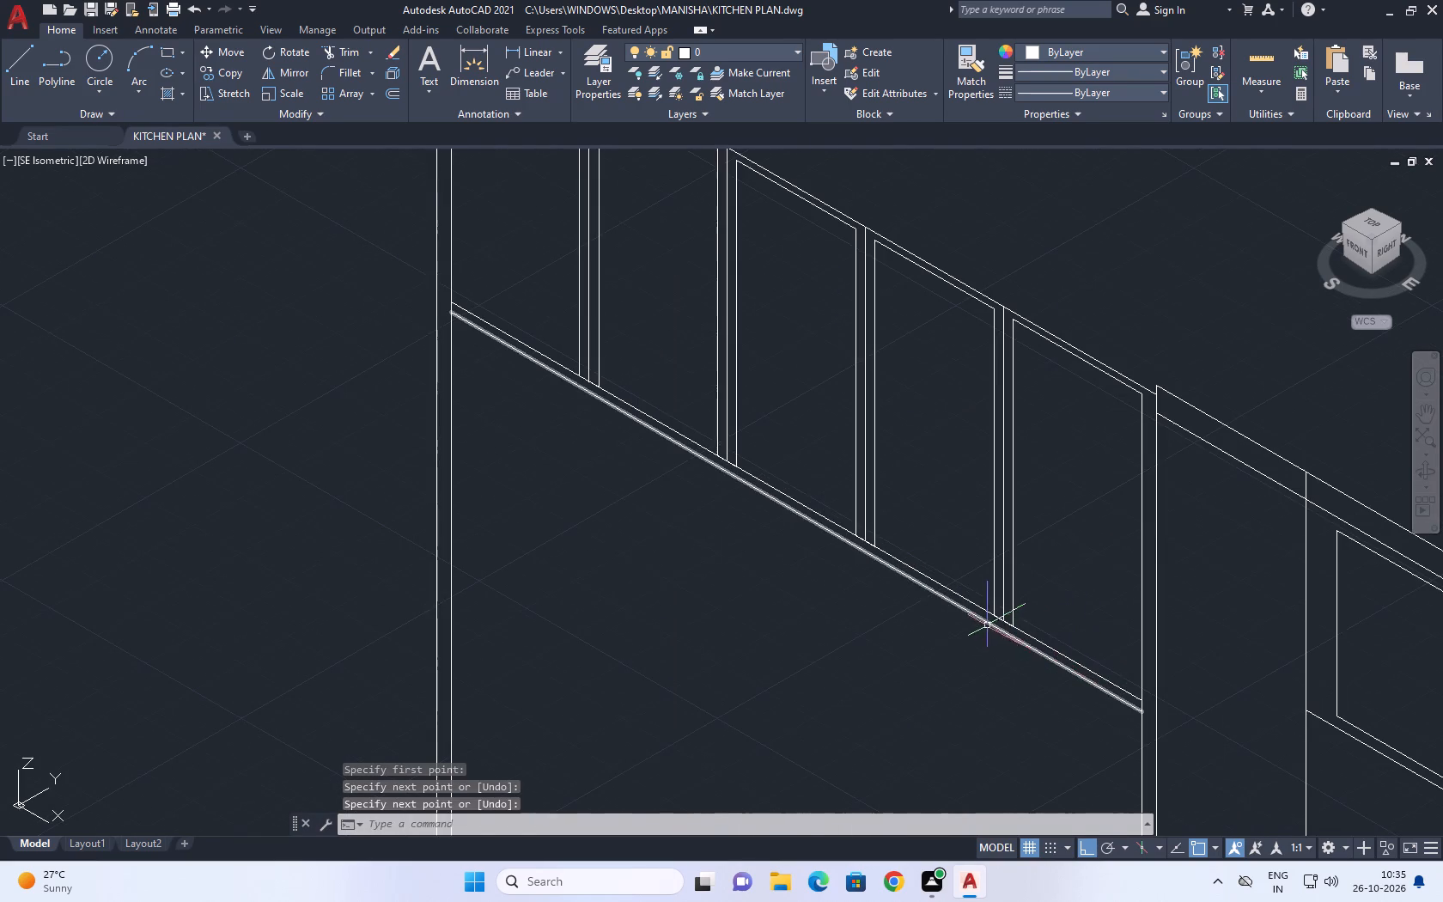
scroll(1002, 624, "up", 1)
left_click(1065, 656)
key("Delete")
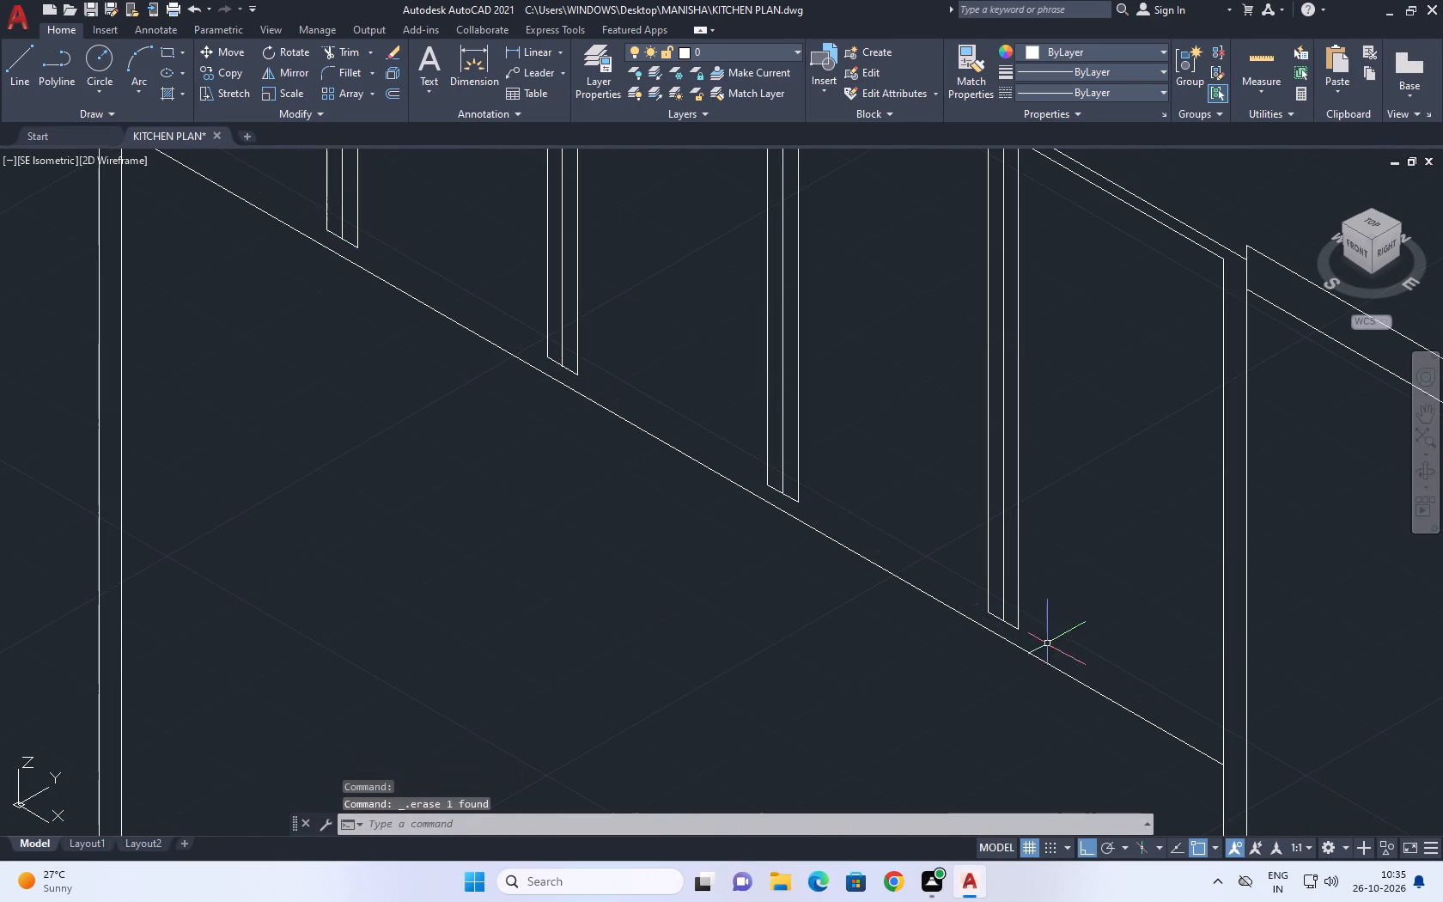
Erase the short closing lines across the bottoms of all four dividers.
middle_click_drag(1014, 658, 965, 609)
scroll(861, 565, "down", 3)
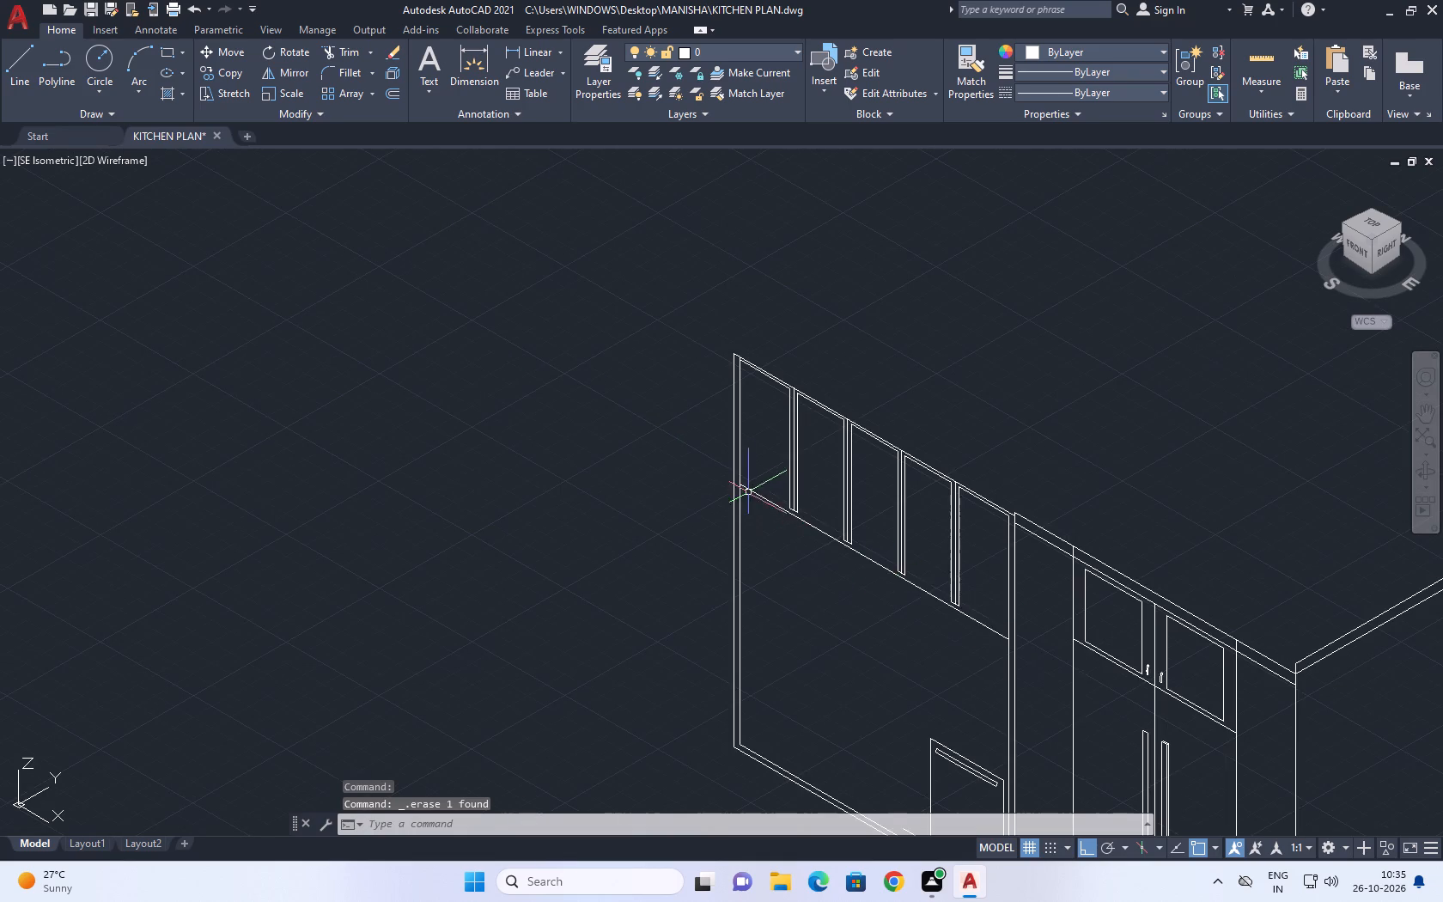
scroll(770, 478, "up", 1)
left_click_drag(739, 455, 752, 454)
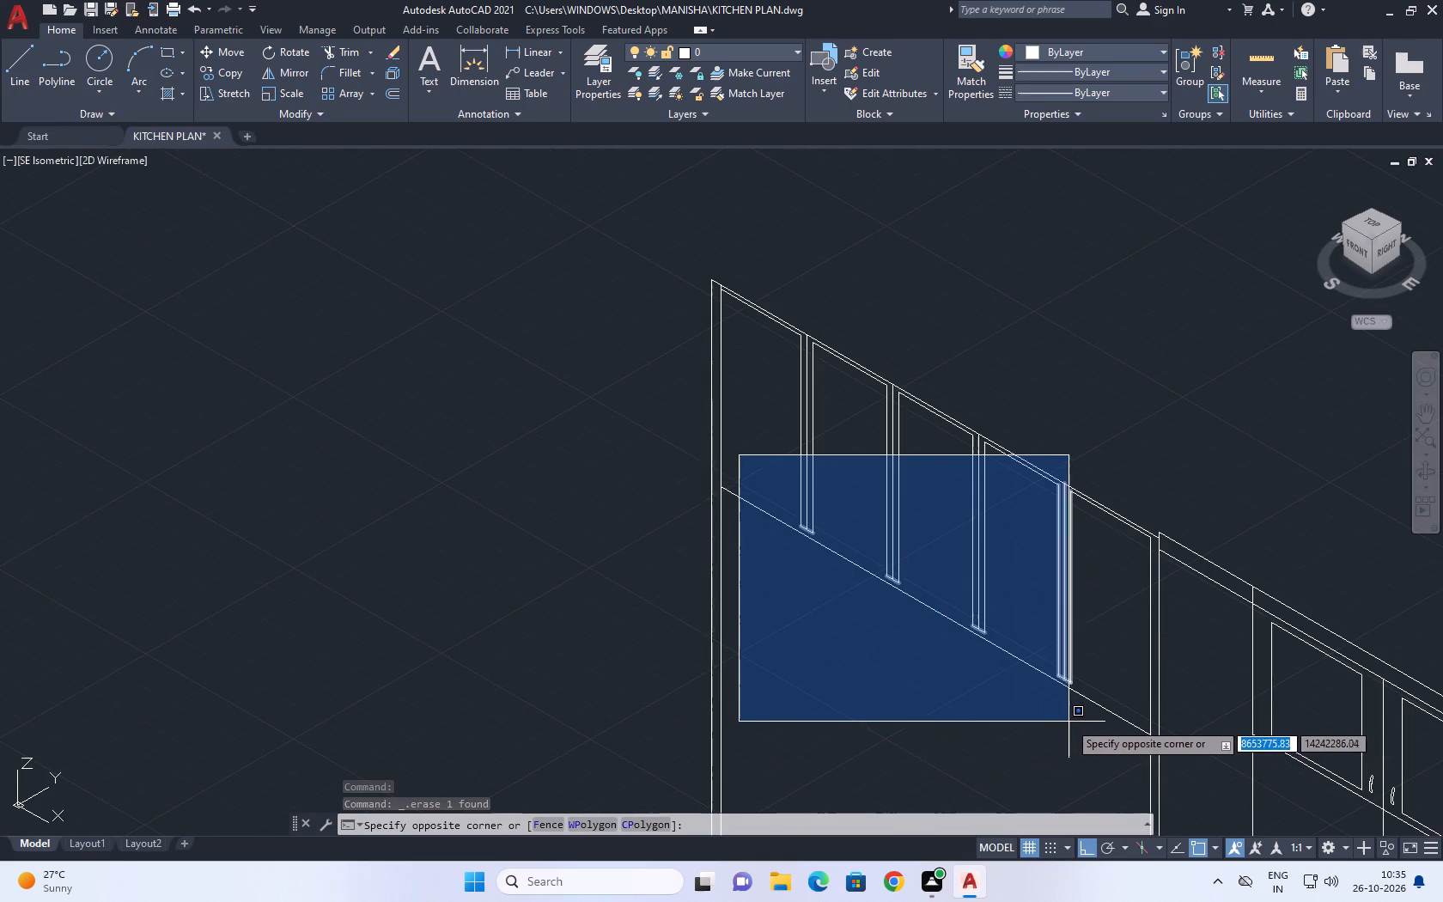
left_click(1004, 691)
key("Delete")
left_click_drag(1035, 626, 1061, 658)
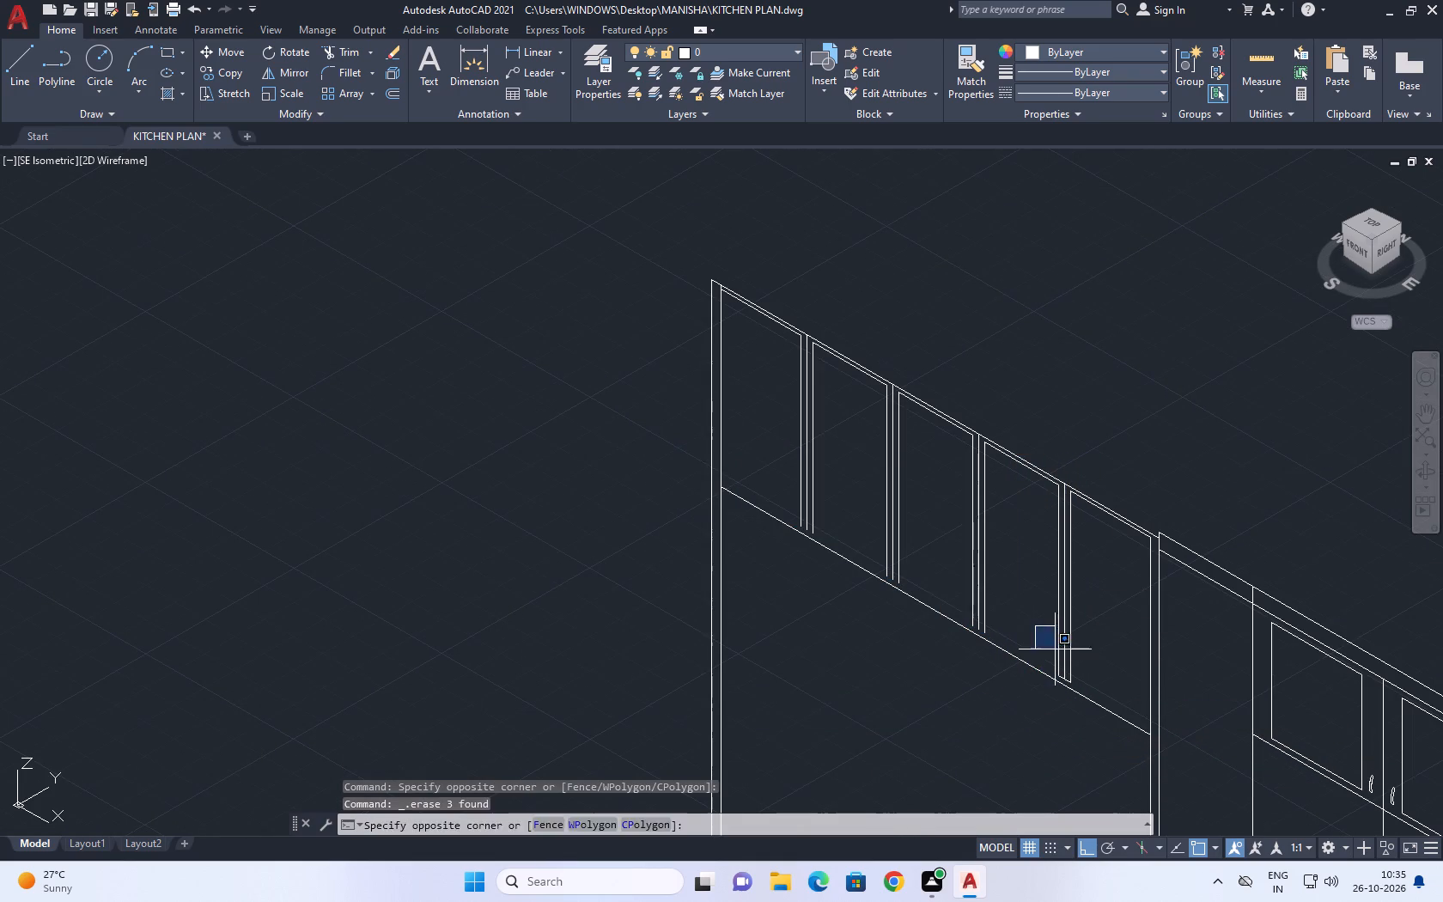
left_click(1125, 752)
key("Delete")
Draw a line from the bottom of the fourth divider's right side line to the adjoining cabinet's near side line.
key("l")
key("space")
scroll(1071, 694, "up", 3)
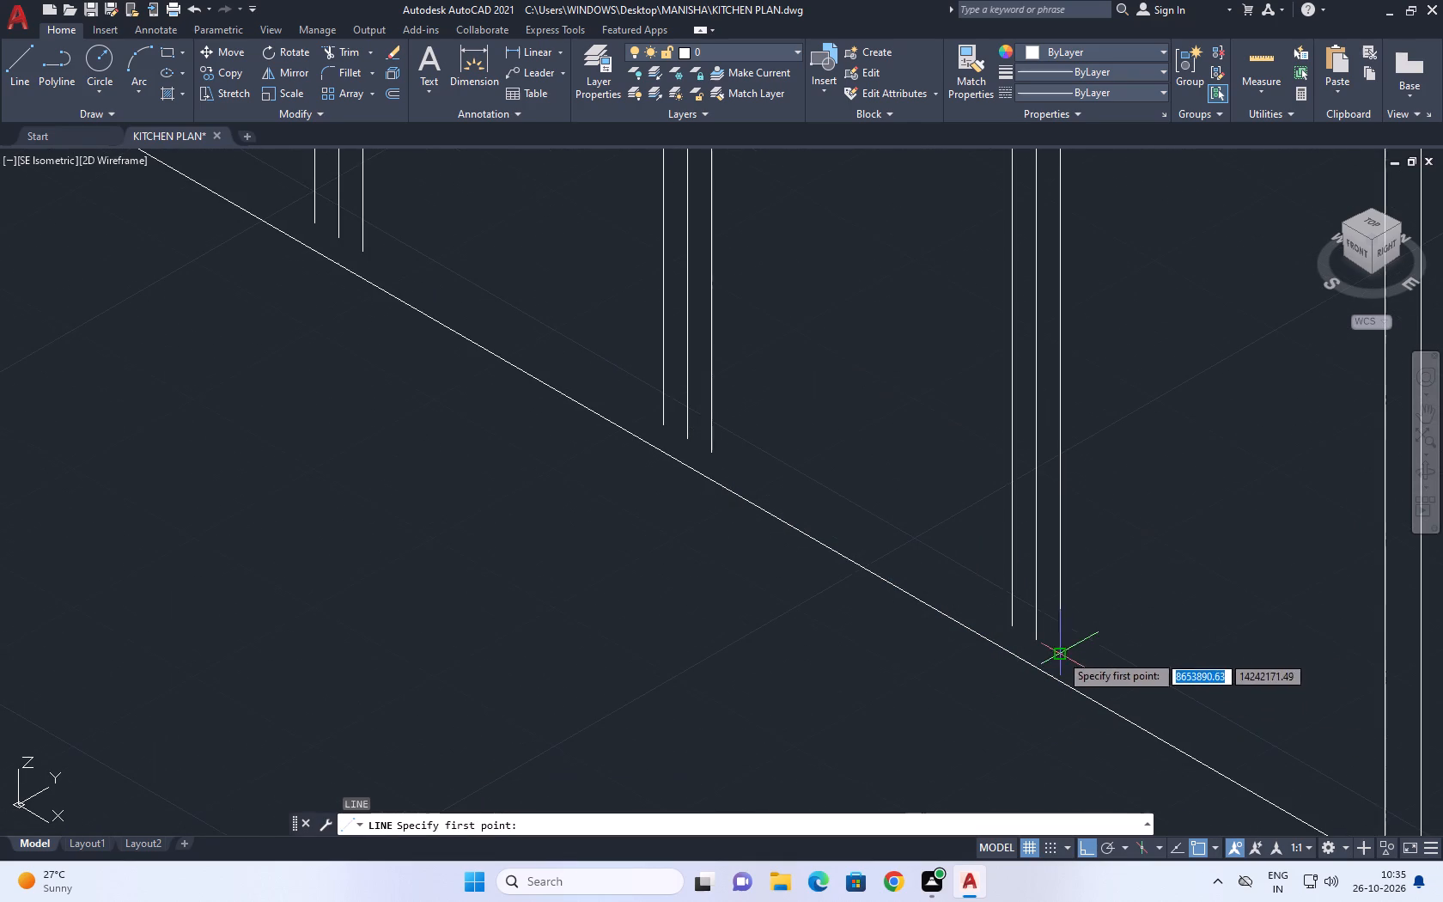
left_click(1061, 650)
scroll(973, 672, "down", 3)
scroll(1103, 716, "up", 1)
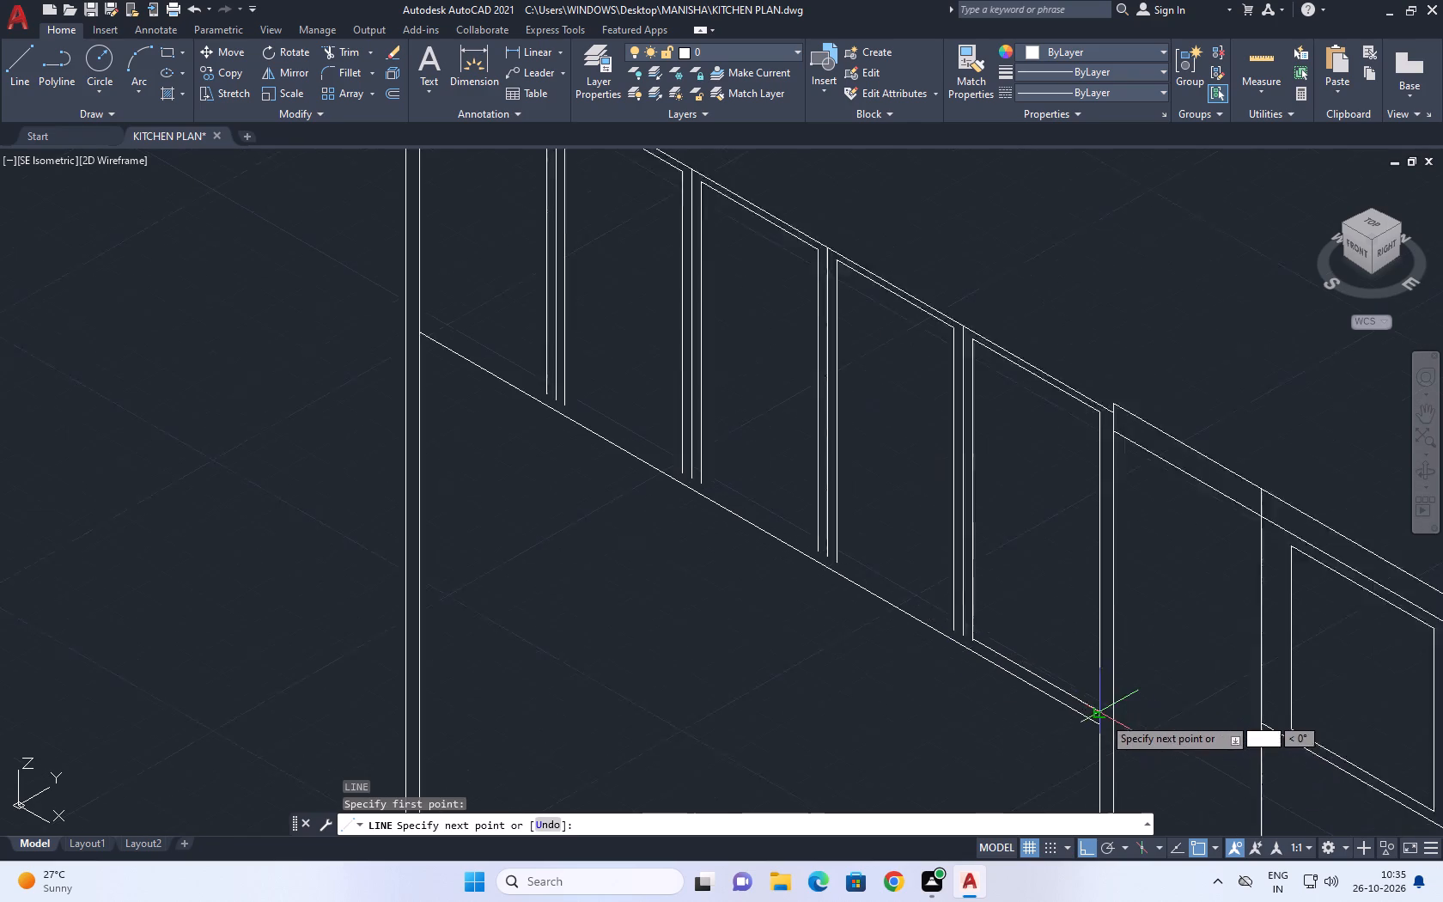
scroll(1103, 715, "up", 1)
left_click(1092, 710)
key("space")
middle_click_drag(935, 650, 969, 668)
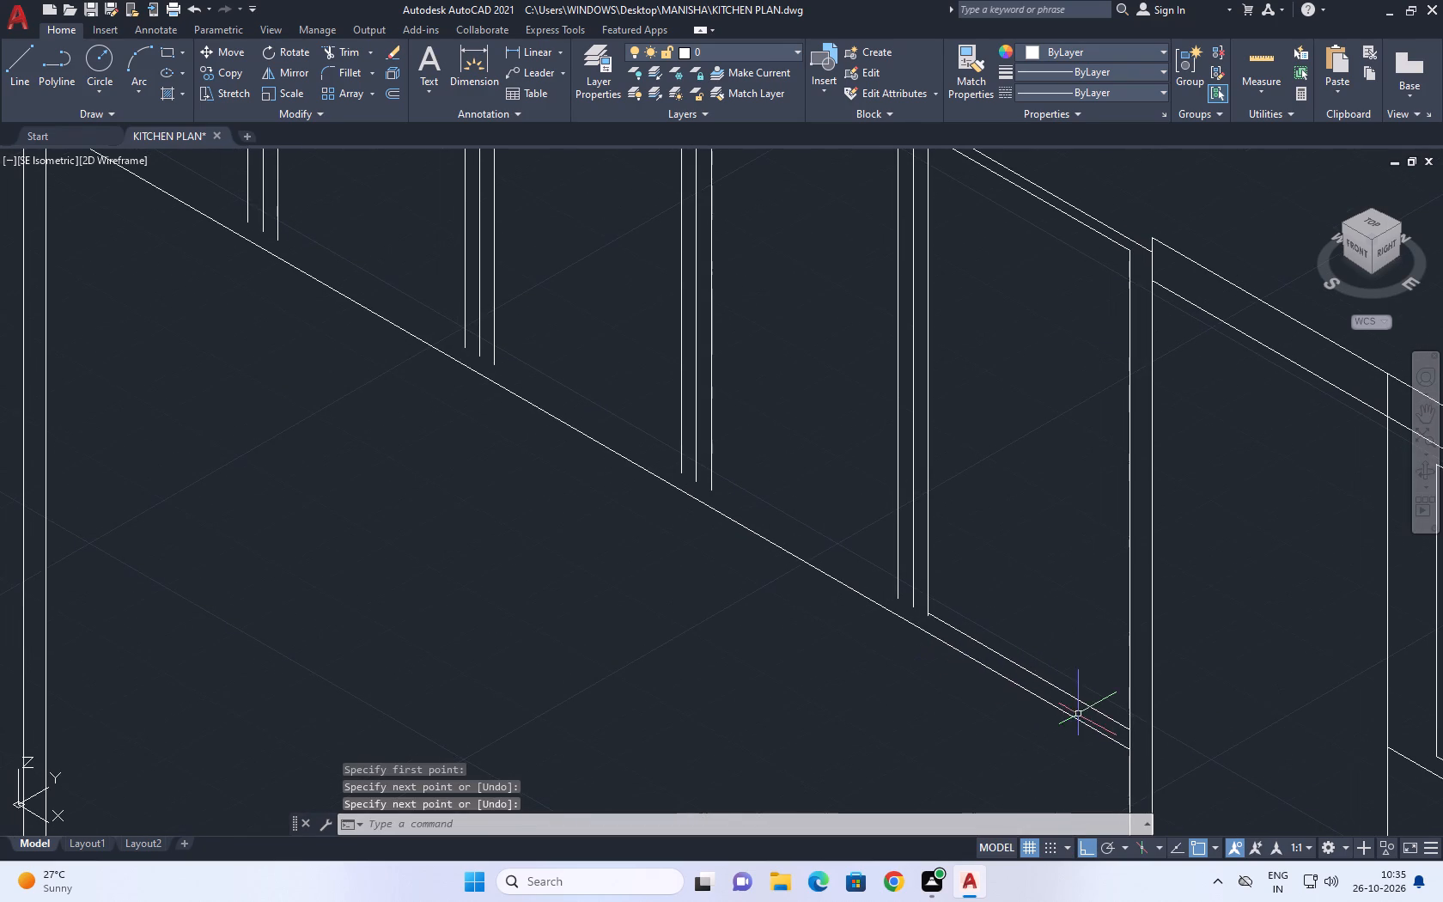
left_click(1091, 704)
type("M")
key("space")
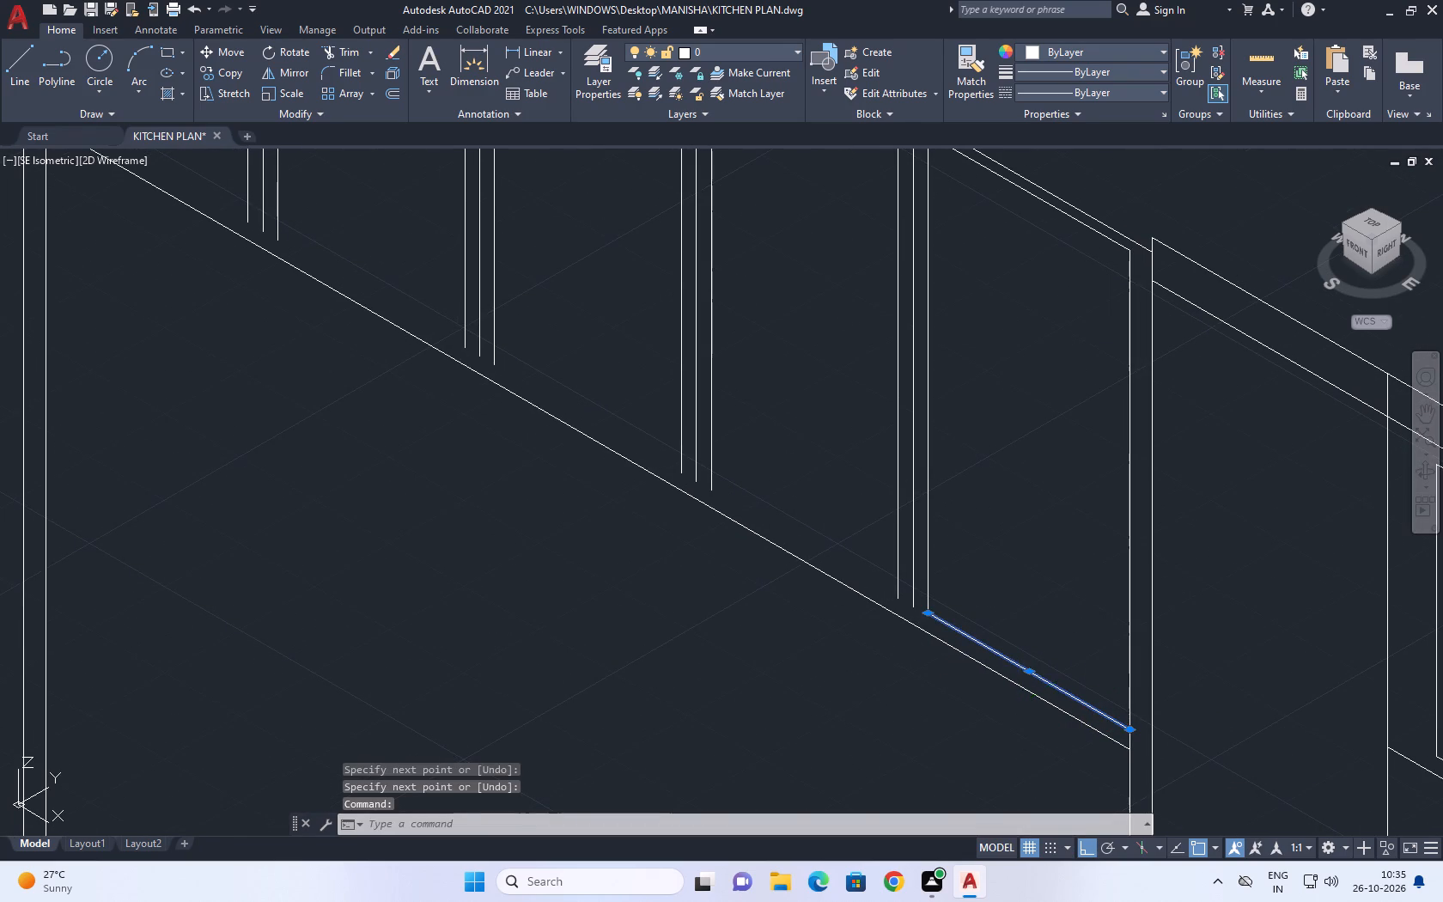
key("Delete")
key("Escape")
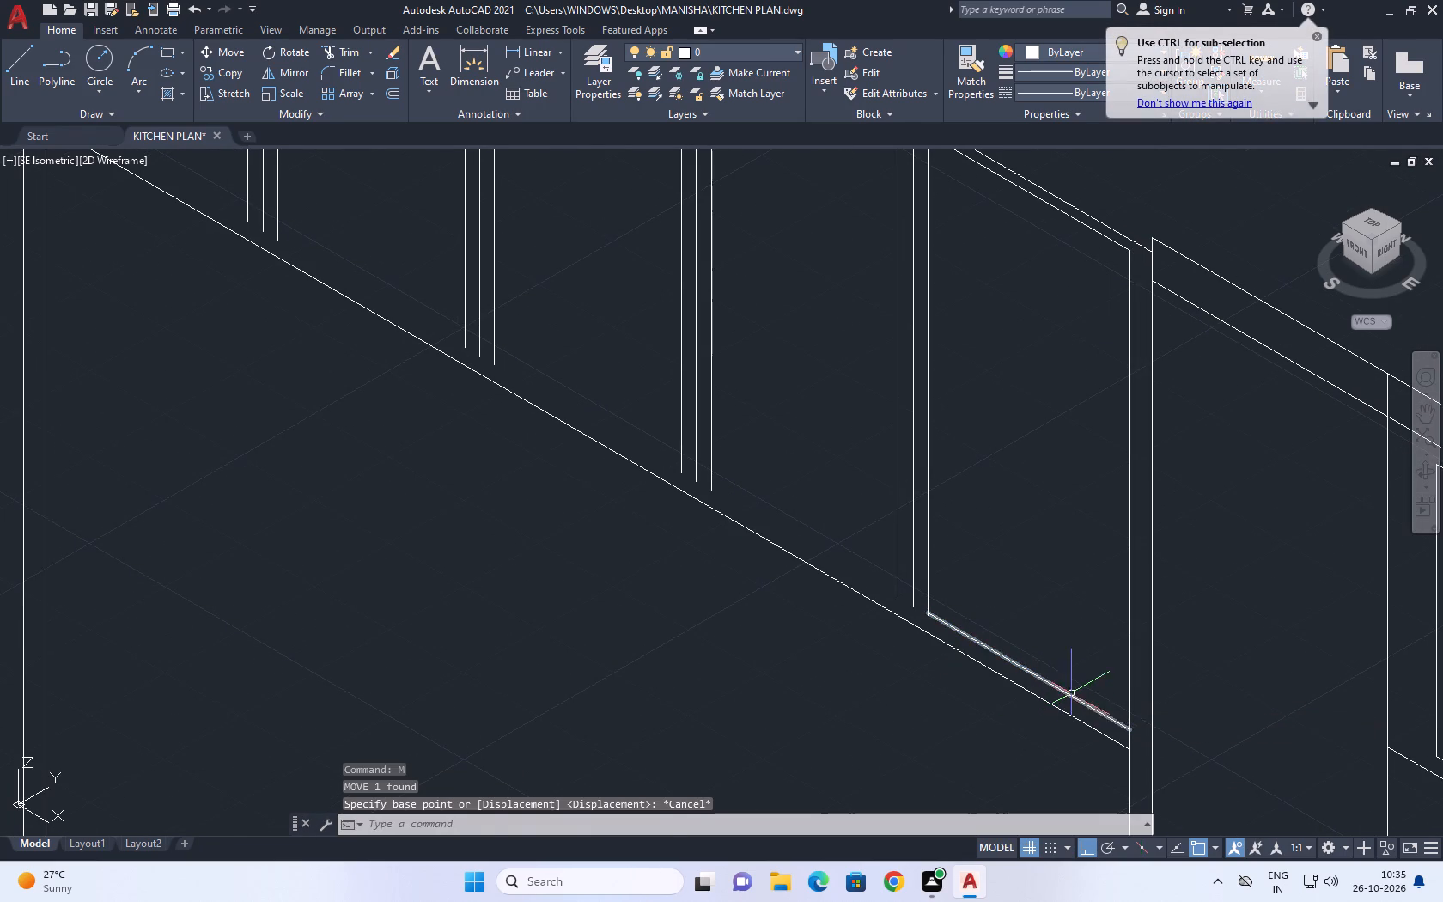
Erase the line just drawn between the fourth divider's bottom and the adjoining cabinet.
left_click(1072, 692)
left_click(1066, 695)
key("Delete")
Draw a line about 27 units long from the bottom of the fourth divider's right side line to the adjoining cabinet's near side line.
type("L")
key("space")
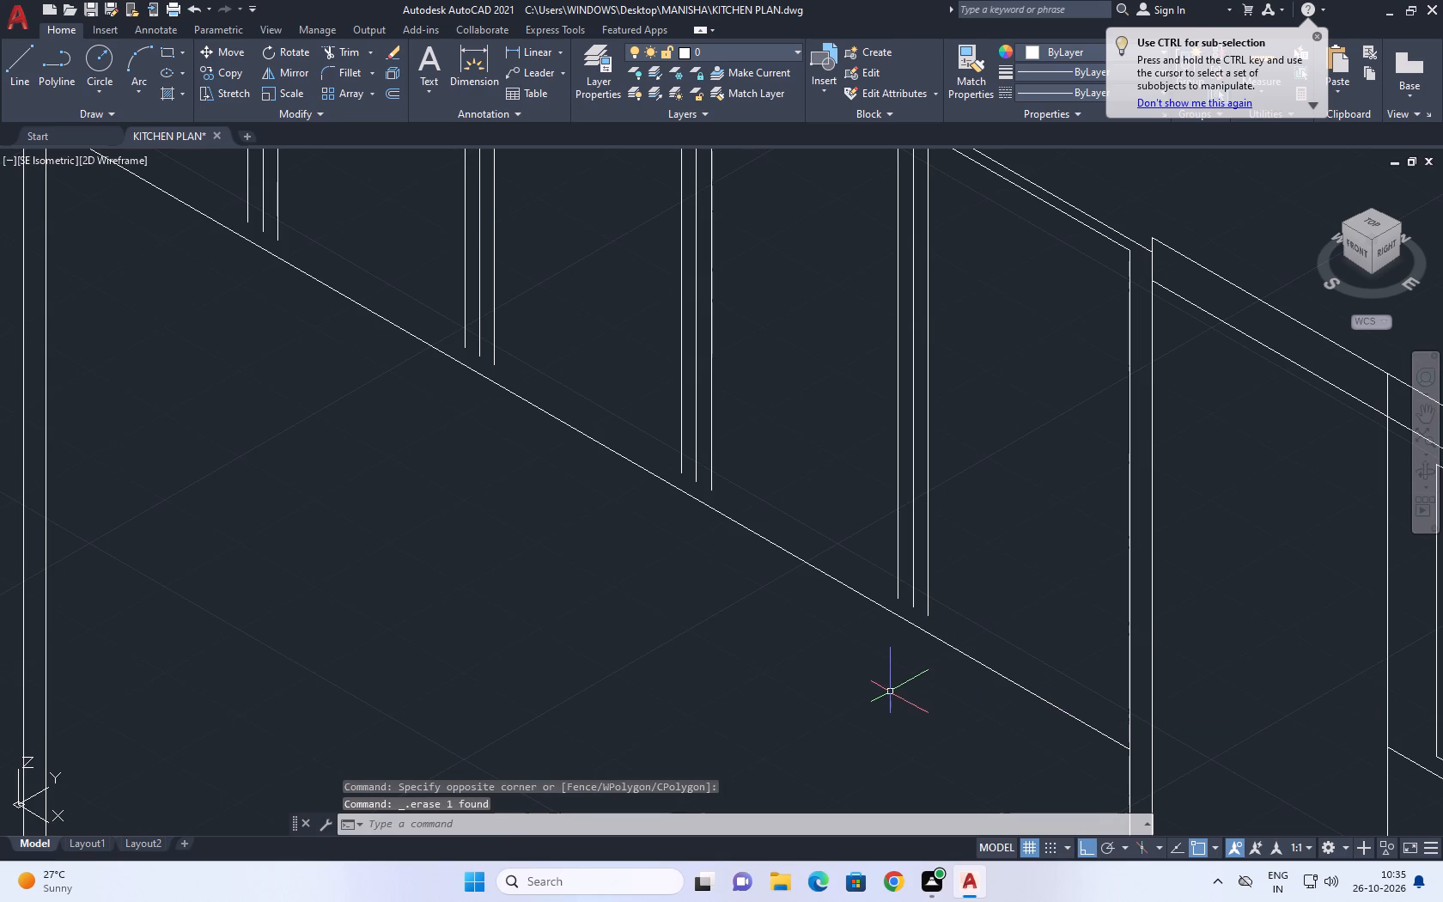
scroll(918, 641, "up", 2)
left_click(937, 578)
scroll(1055, 669, "down", 2)
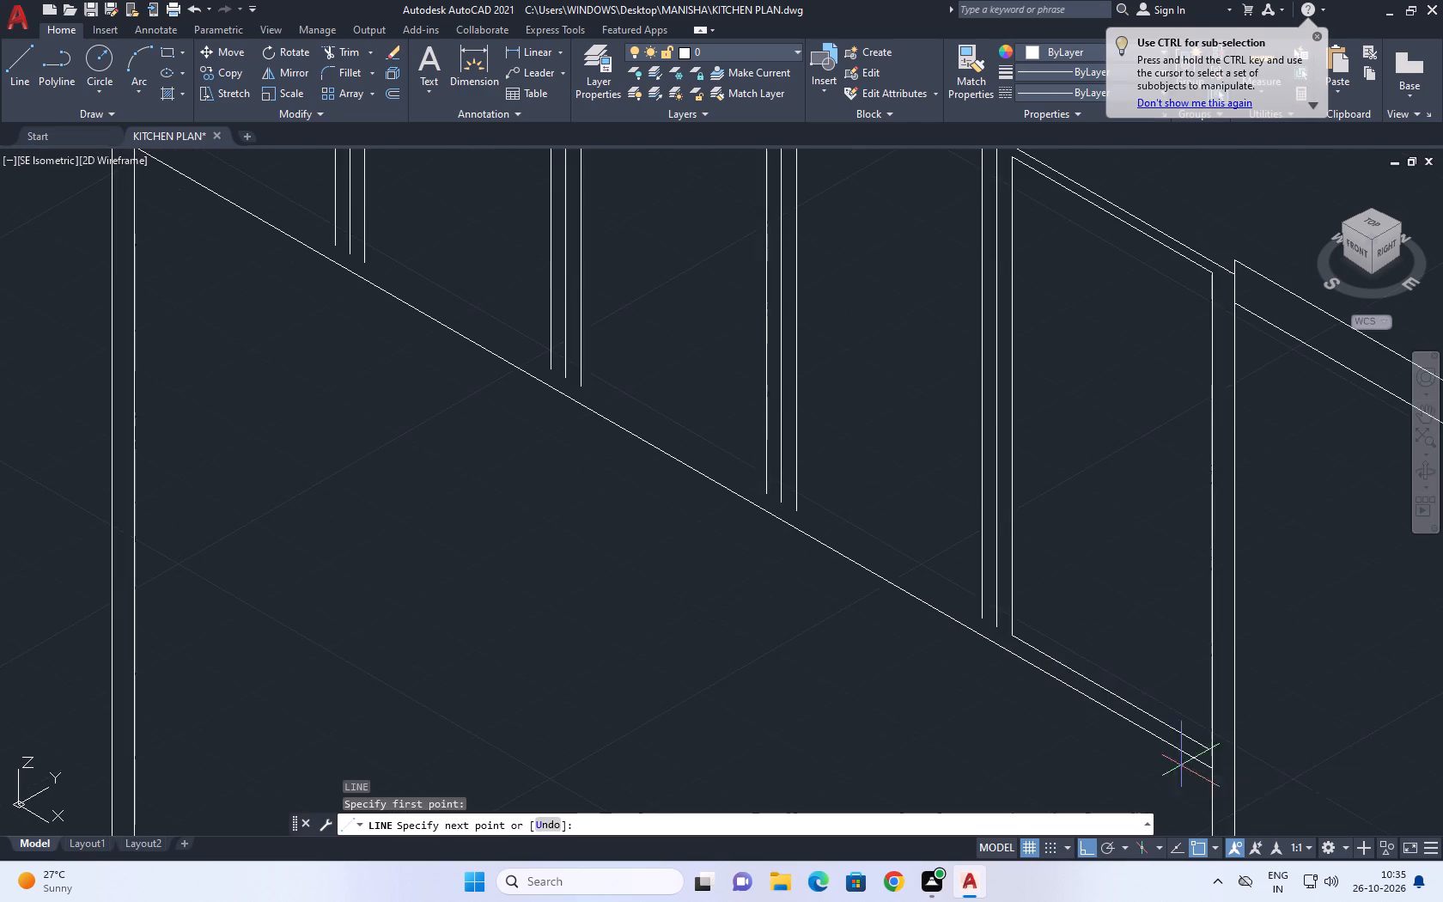
middle_click_drag(1195, 757, 1142, 698)
scroll(1169, 695, "up", 1)
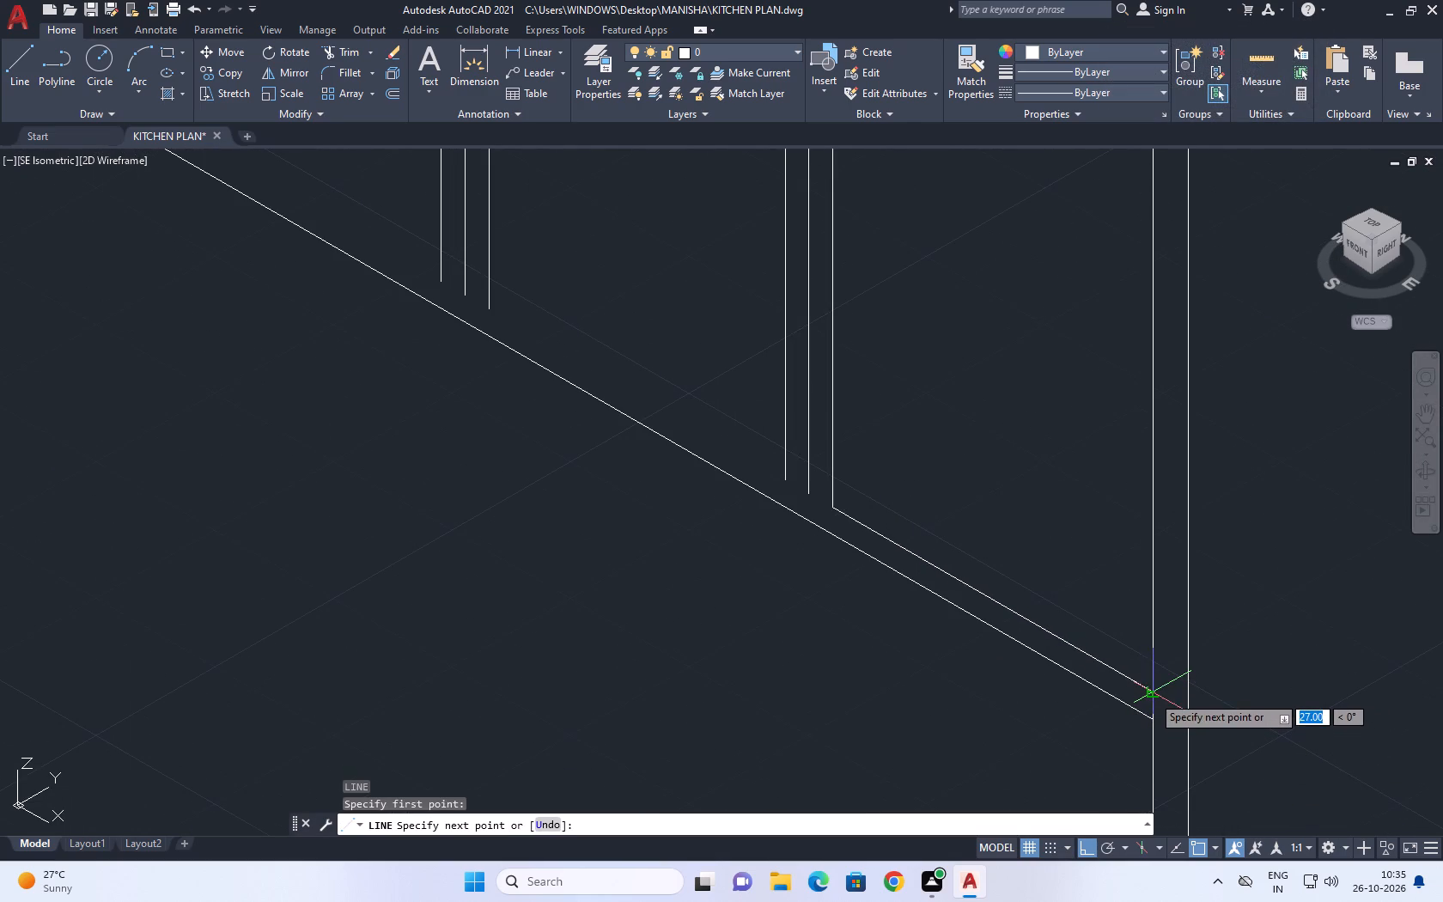
left_click(1152, 695)
key("space")
Draw a line from the bottom of the third divider's right side line to the bottom of the fourth divider's left side line.
middle_click_drag(997, 706, 1075, 790)
key("l")
key("space")
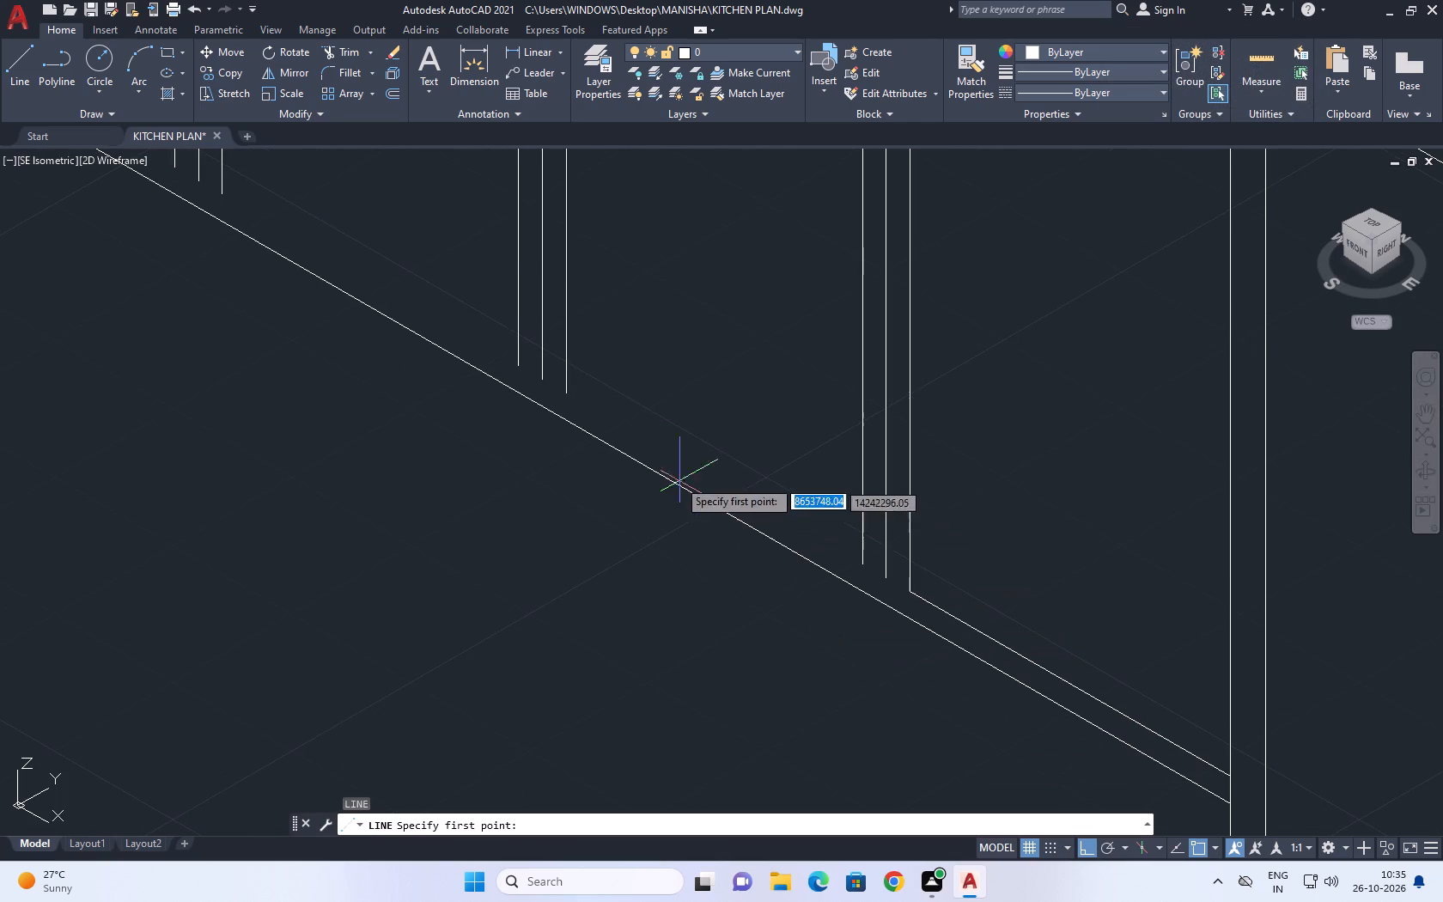
left_click(562, 387)
left_click(862, 562)
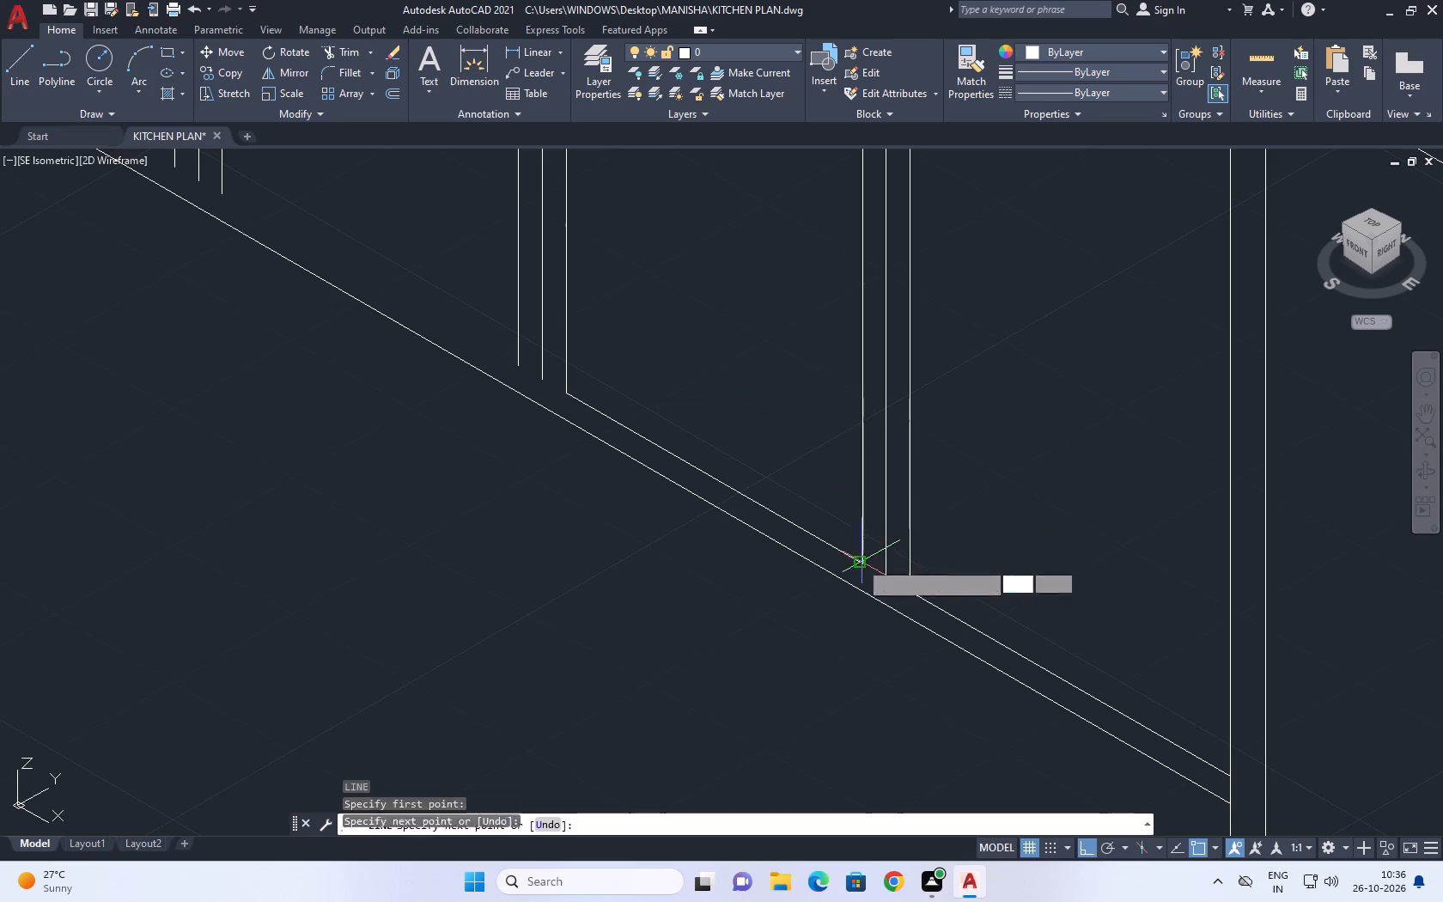
Draw a line from the bottom of the third divider's left side line to the bottom of the second divider's right side line.
key("space")
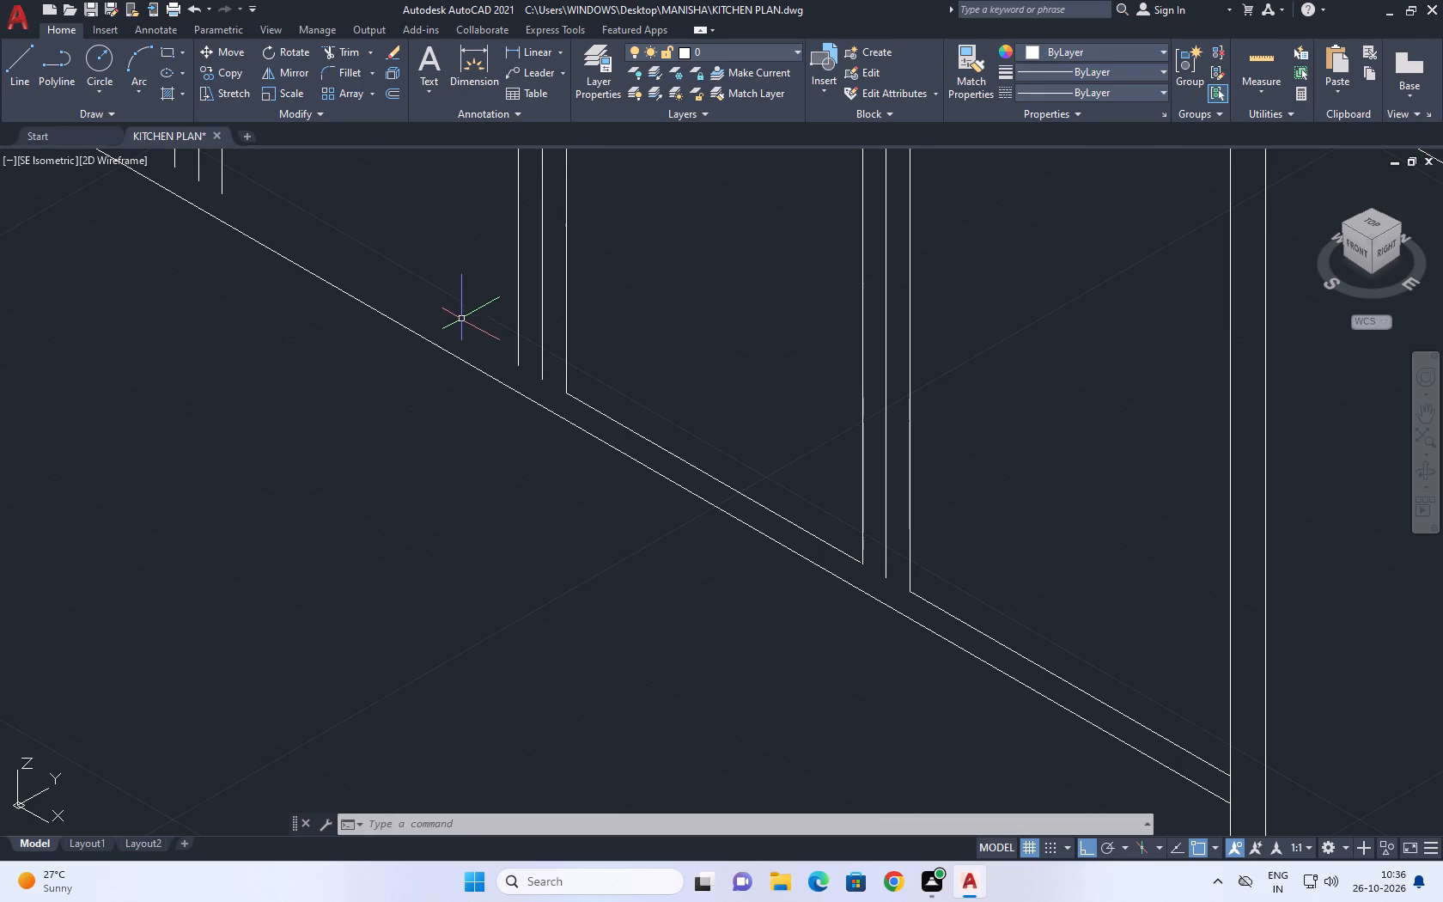
scroll(826, 480, "down", 6)
scroll(413, 95, "up", 3)
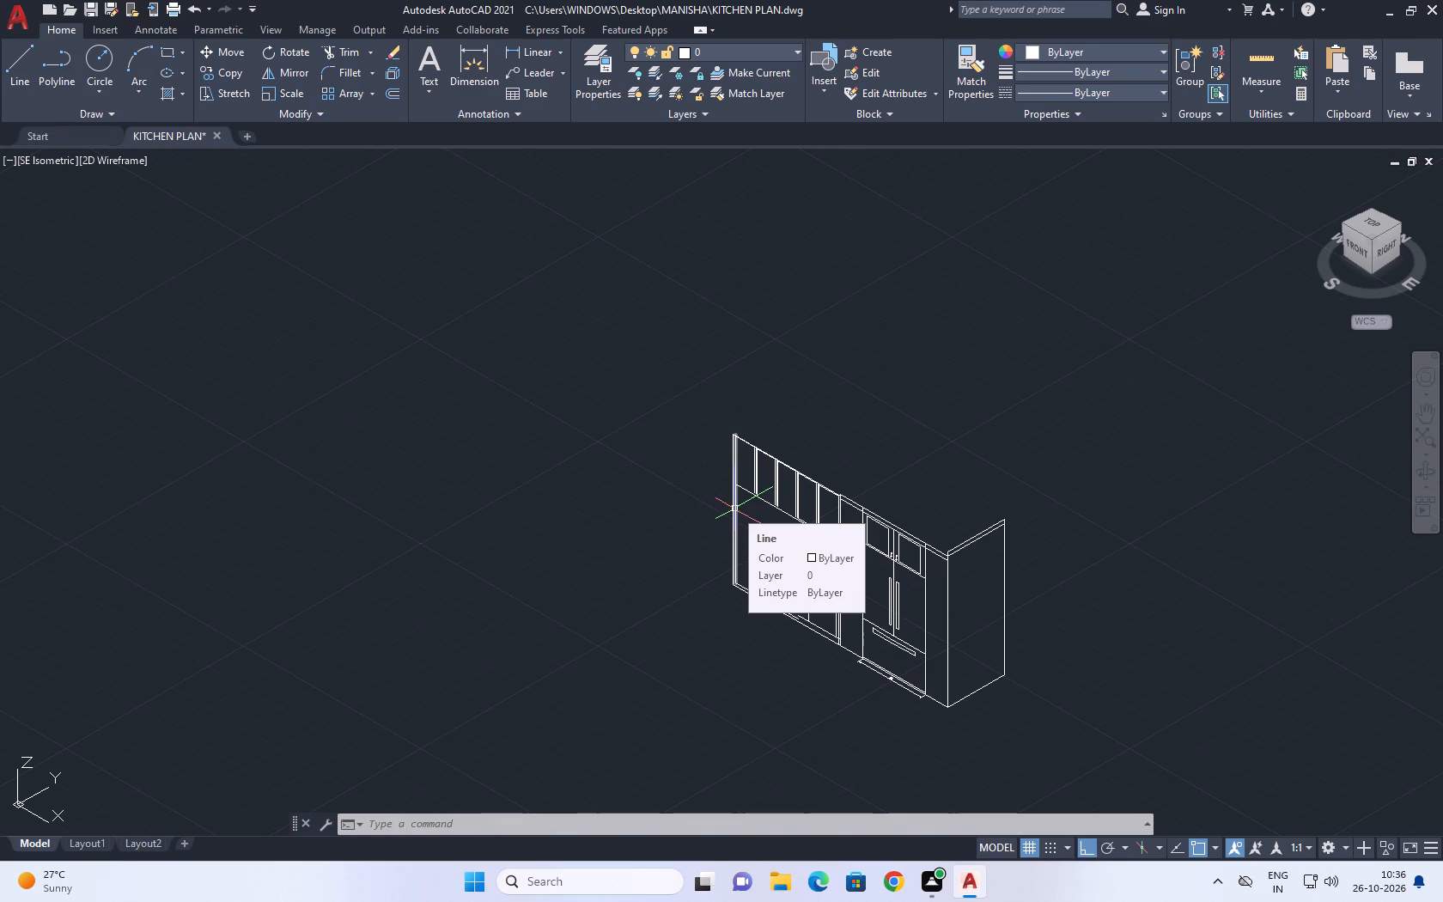
key("l")
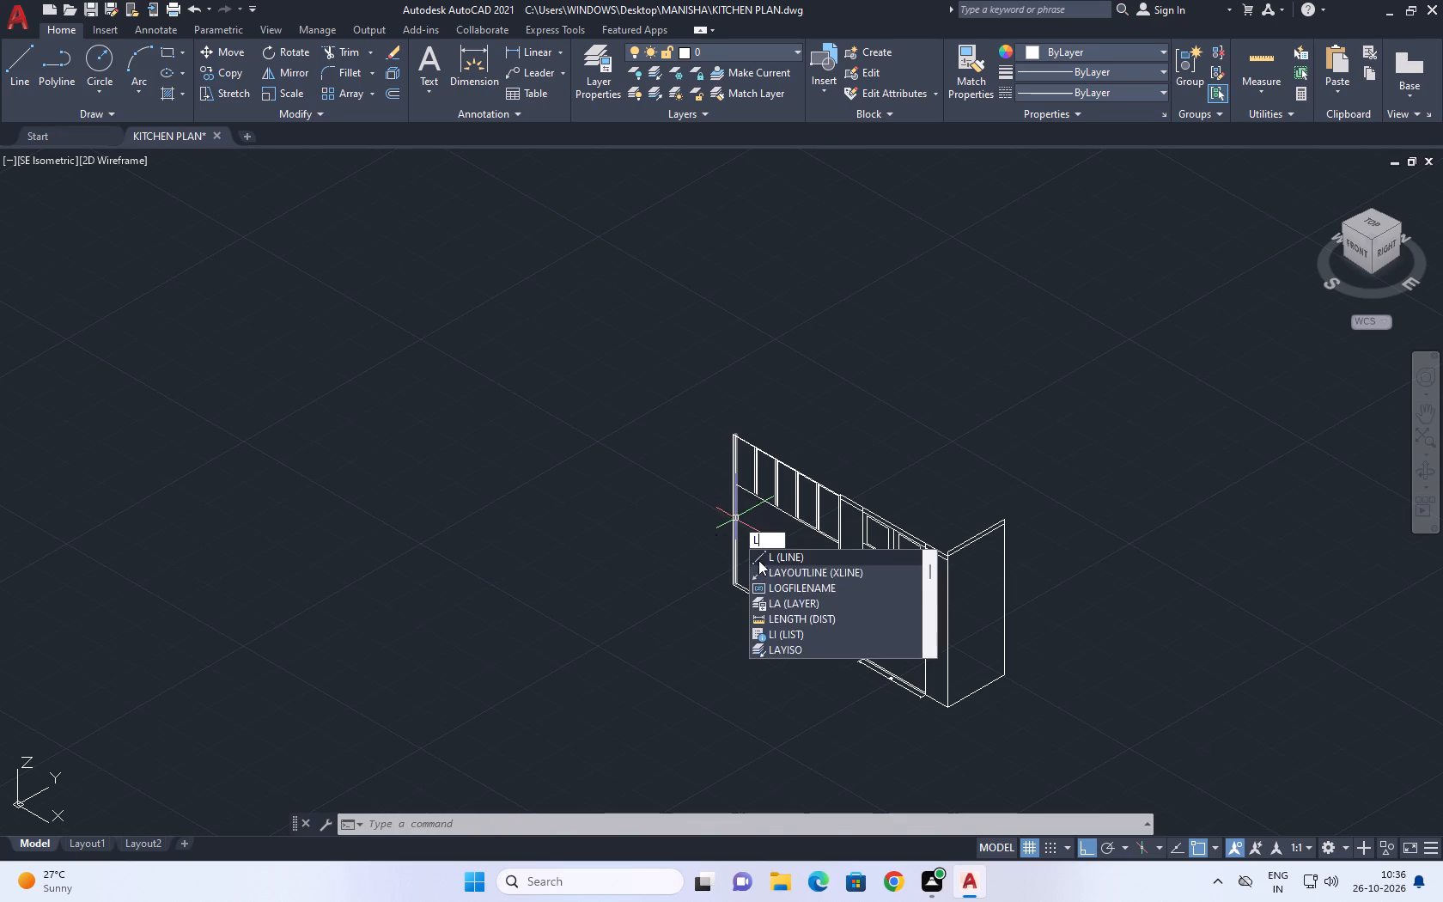
key("space")
middle_click_drag(811, 554, 732, 521)
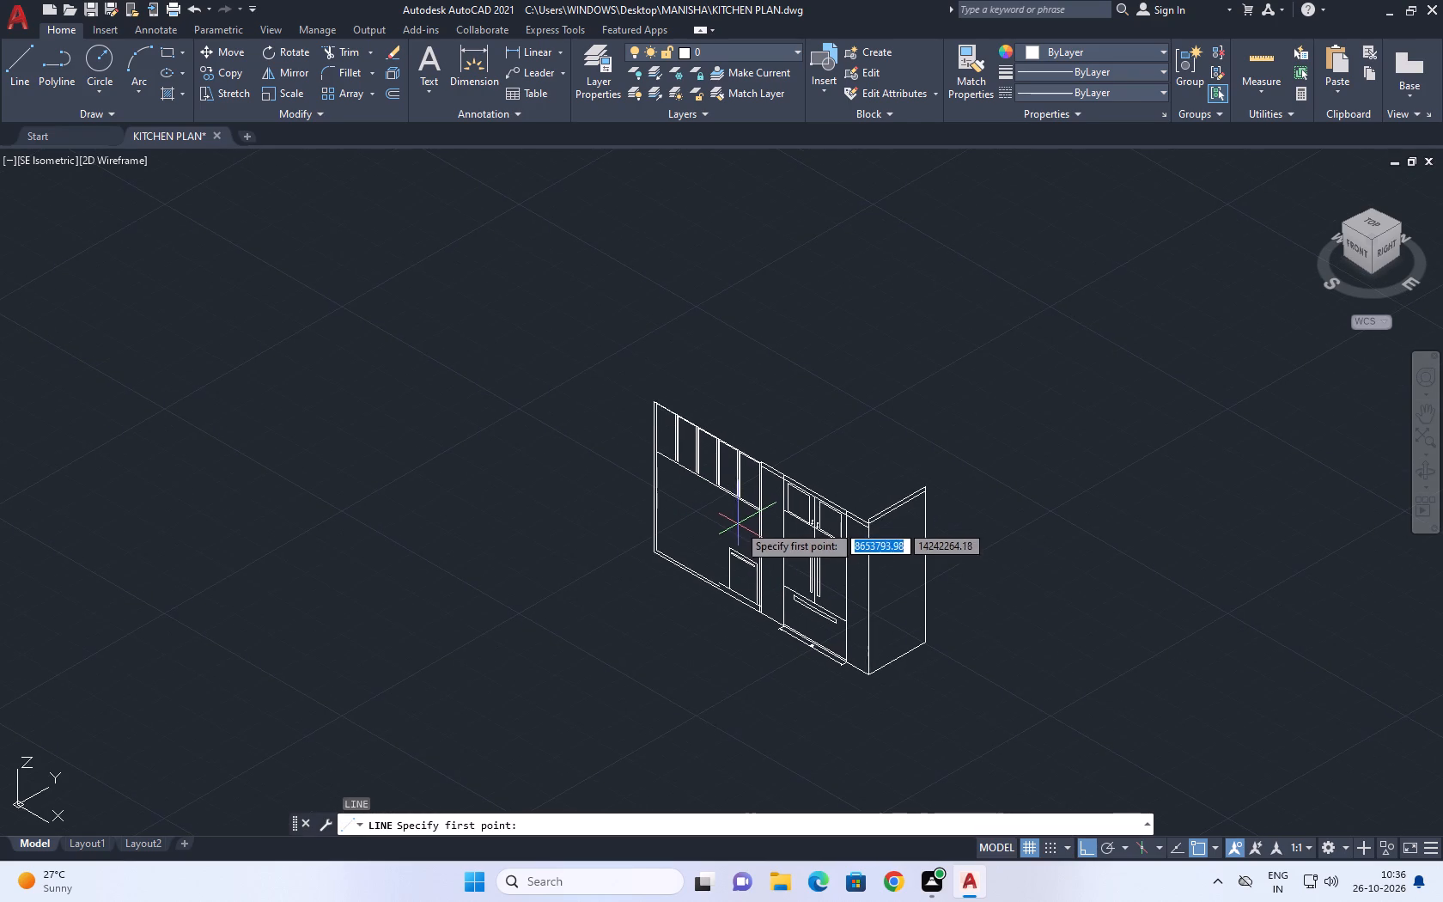
middle_click(740, 524)
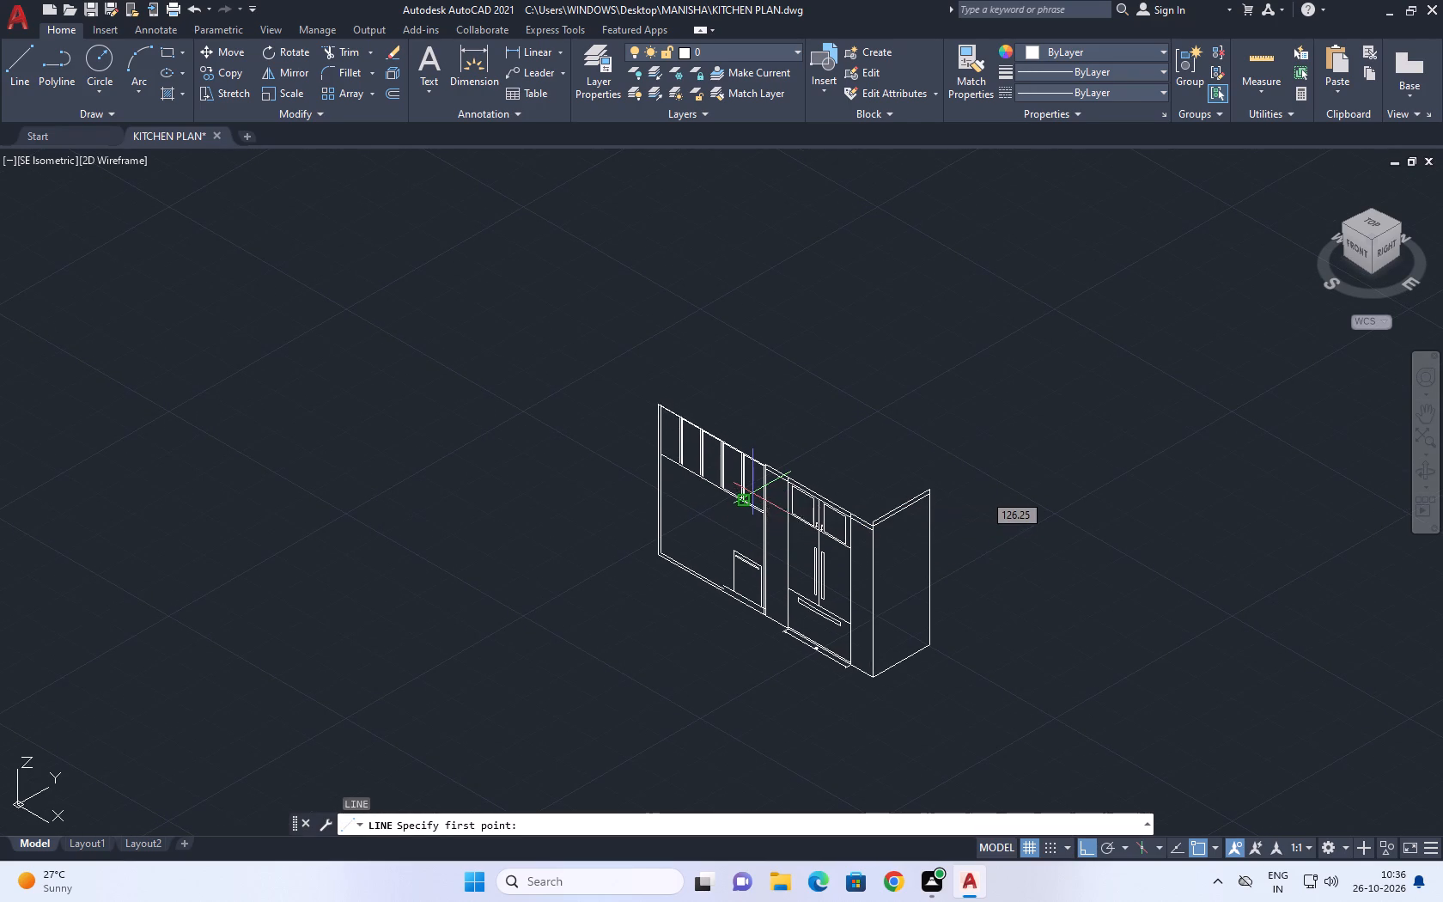
middle_click_drag(864, 523, 784, 491)
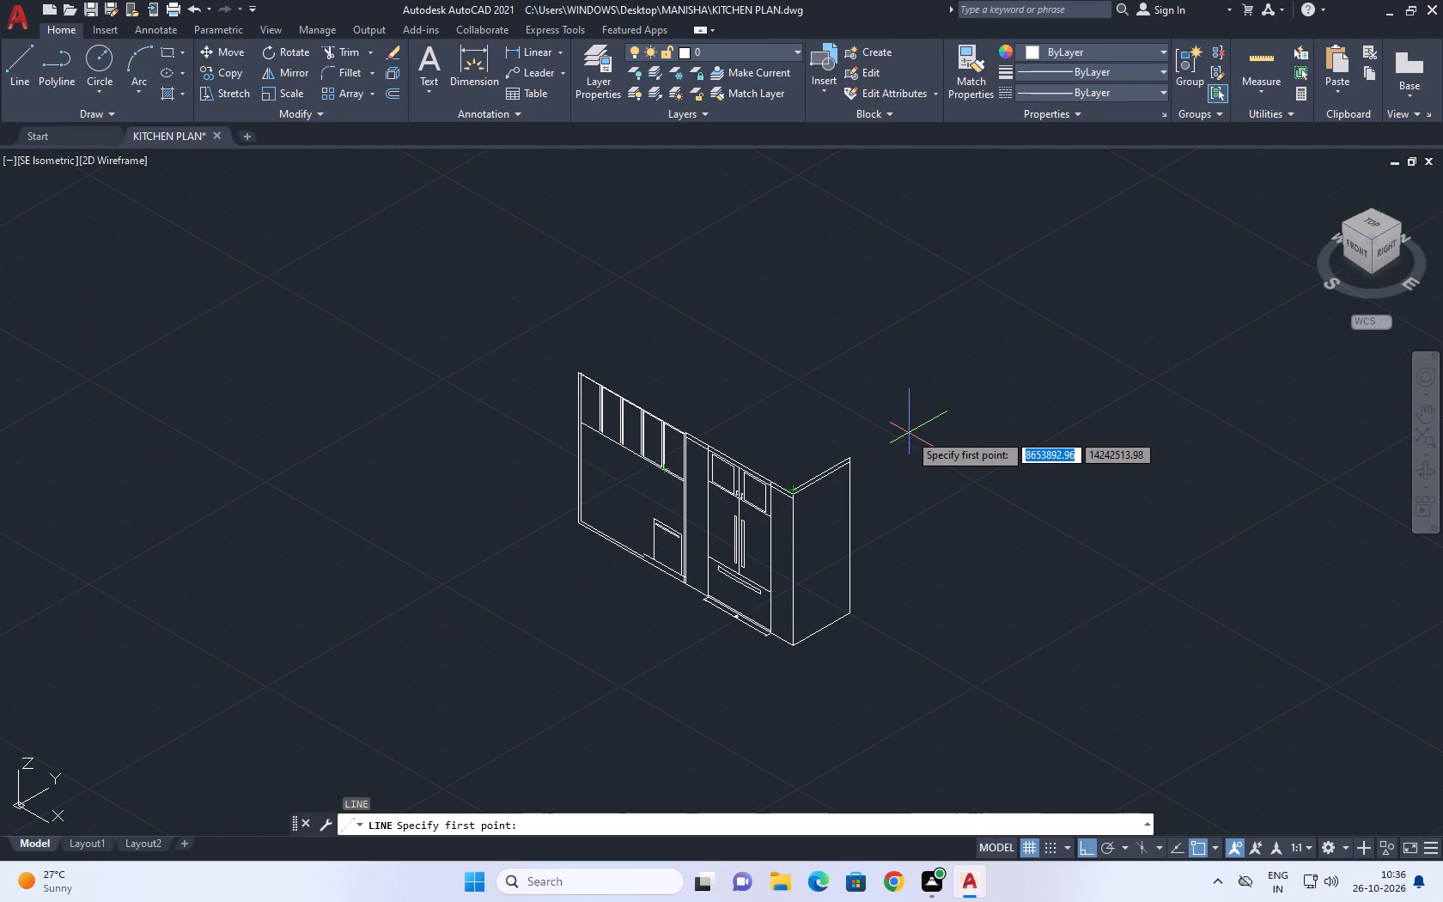
middle_click_drag(947, 453, 904, 453)
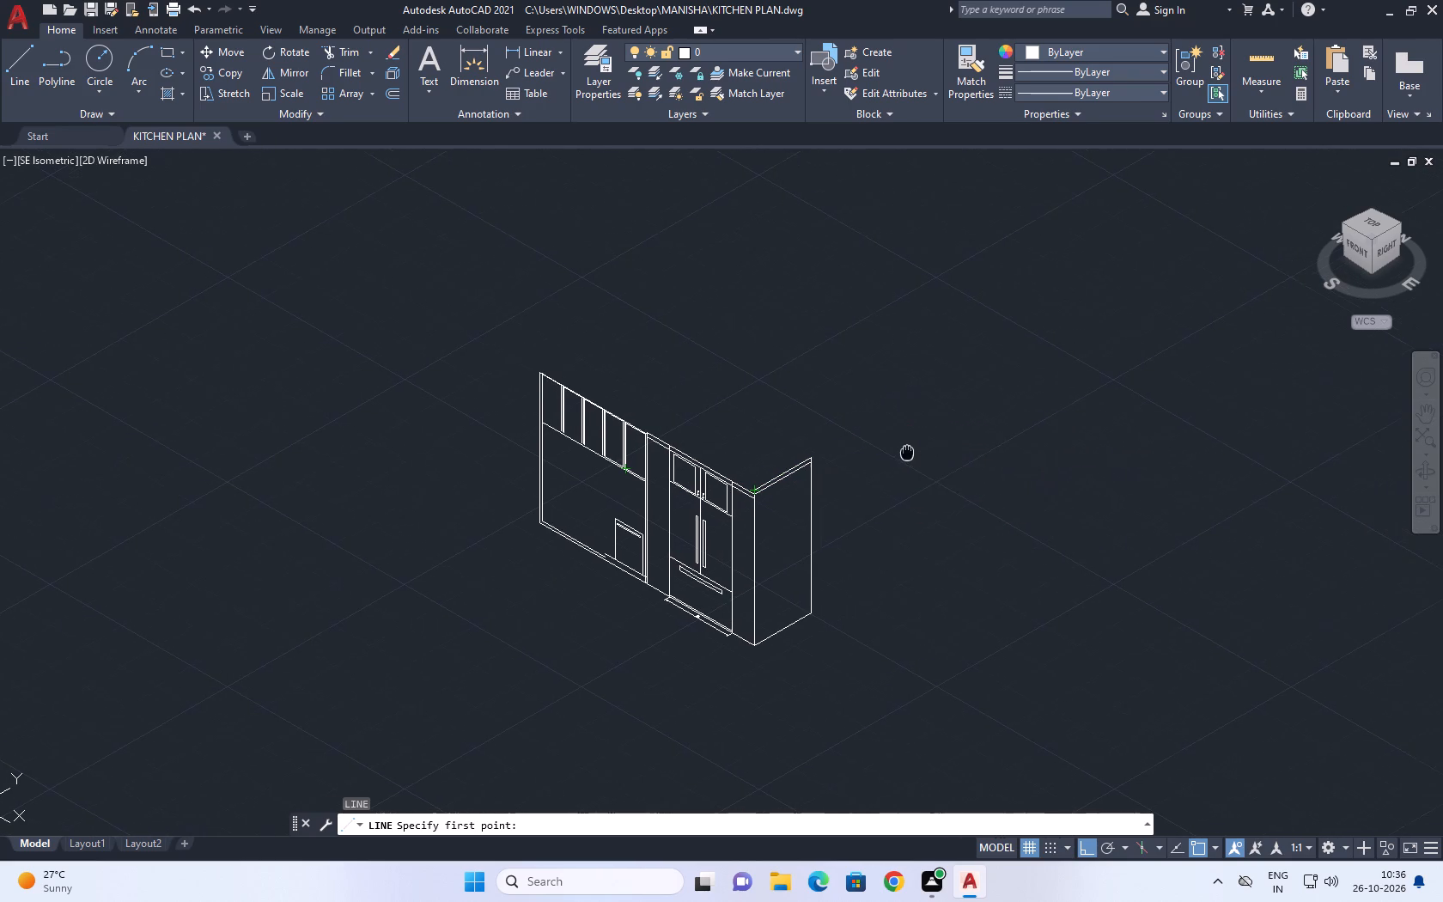
middle_click_drag(904, 453, 893, 452)
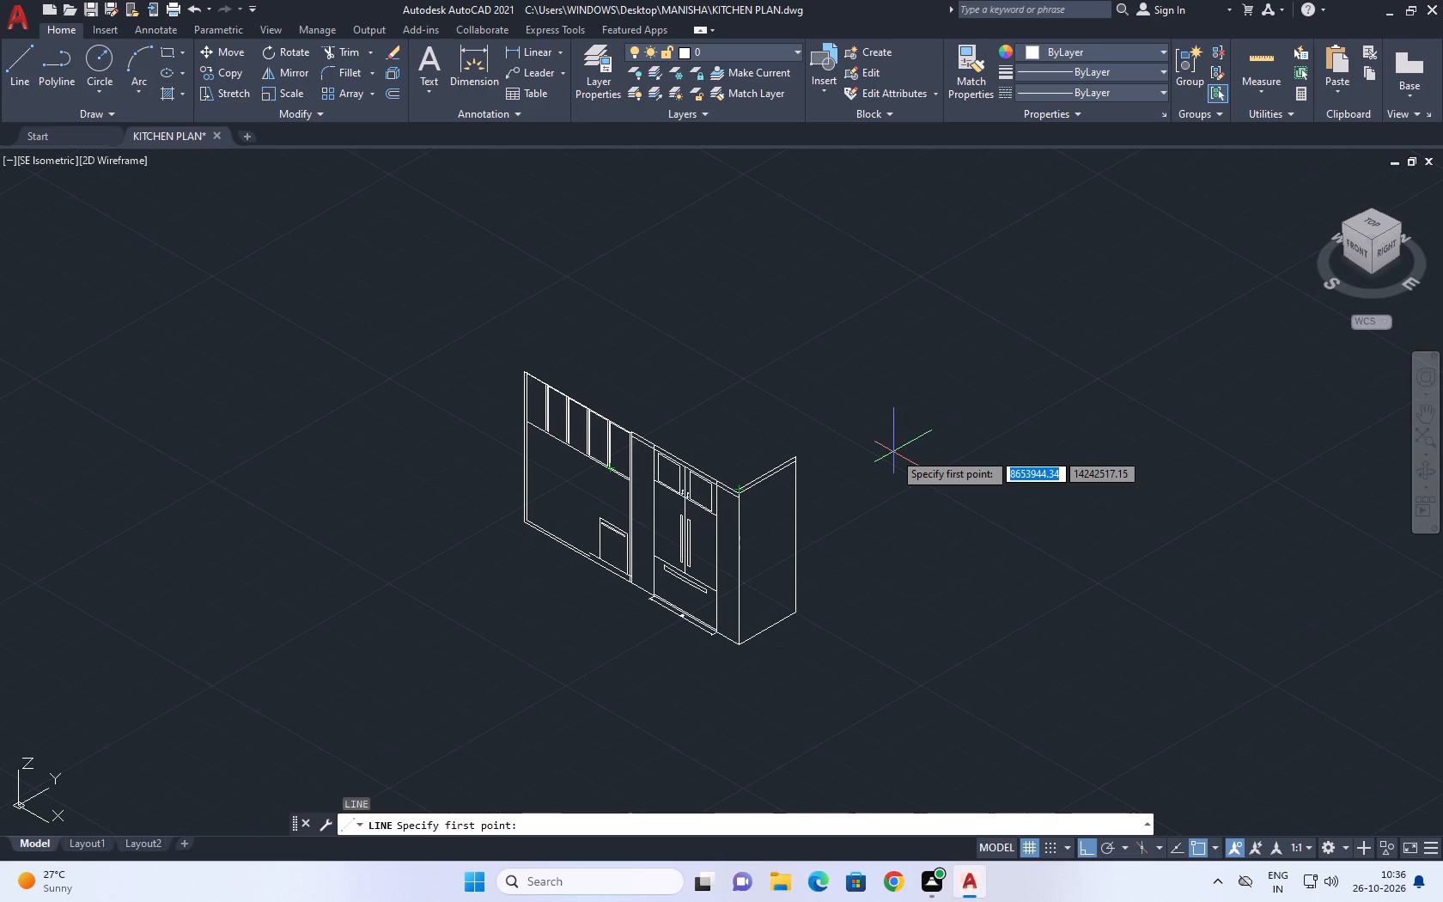
middle_click_drag(955, 459, 951, 472)
scroll(955, 459, "down", 1)
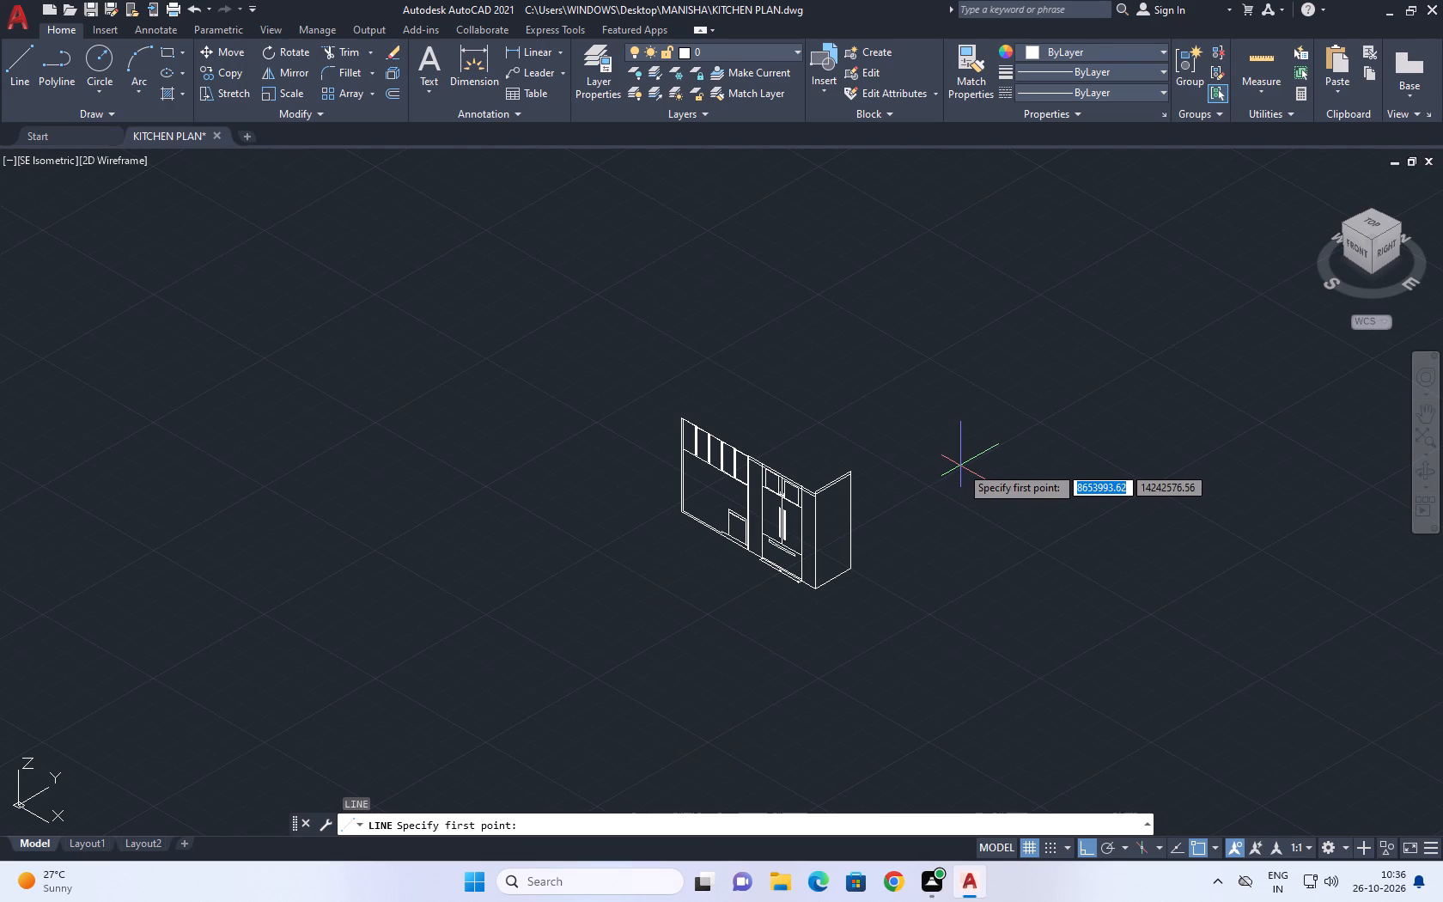
middle_click_drag(962, 467, 1006, 509)
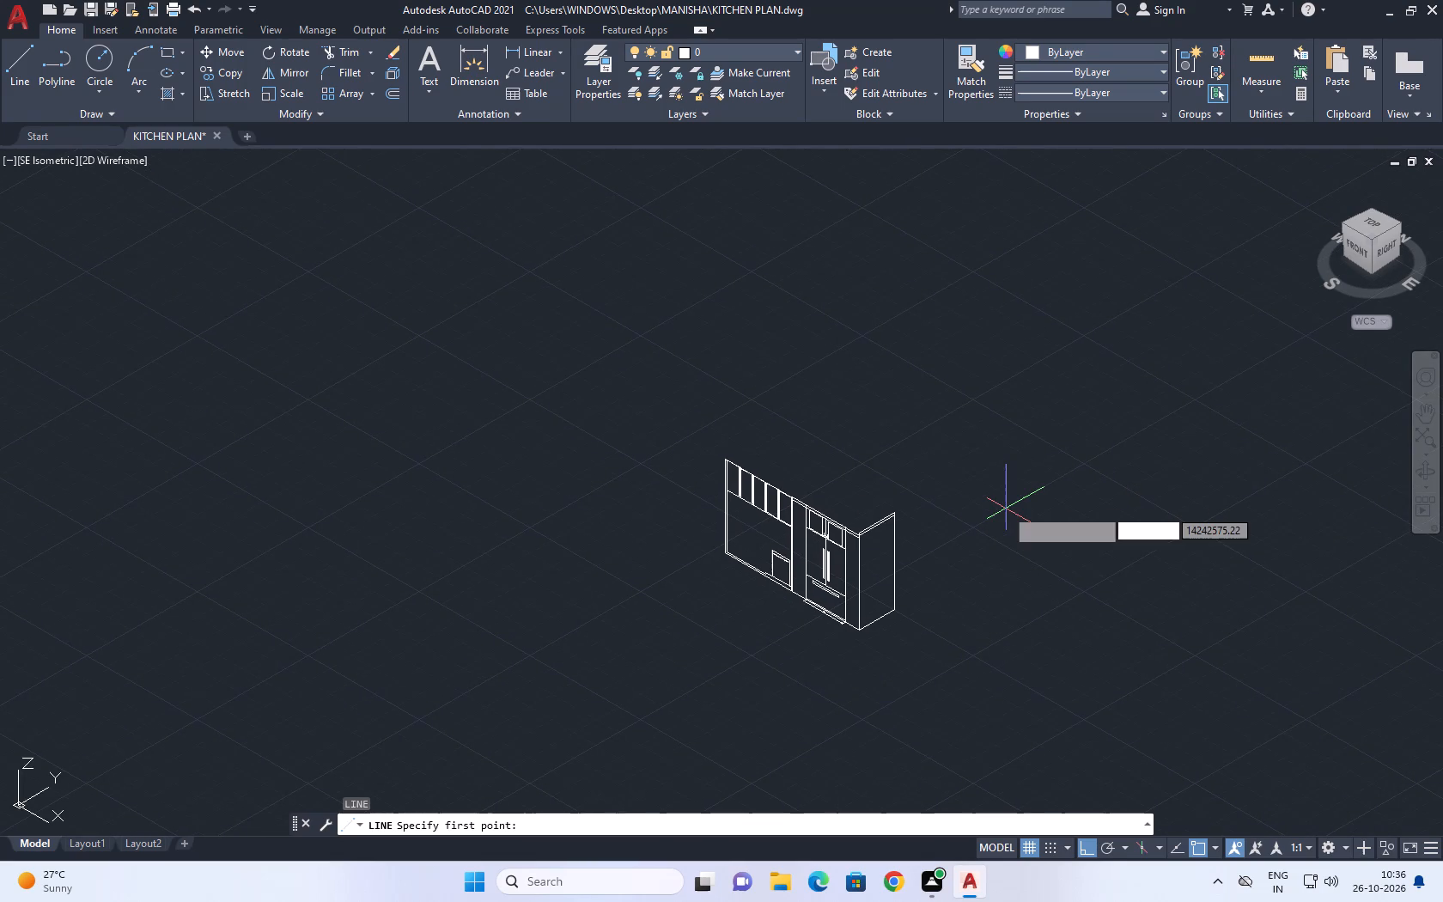
scroll(782, 570, "up", 4)
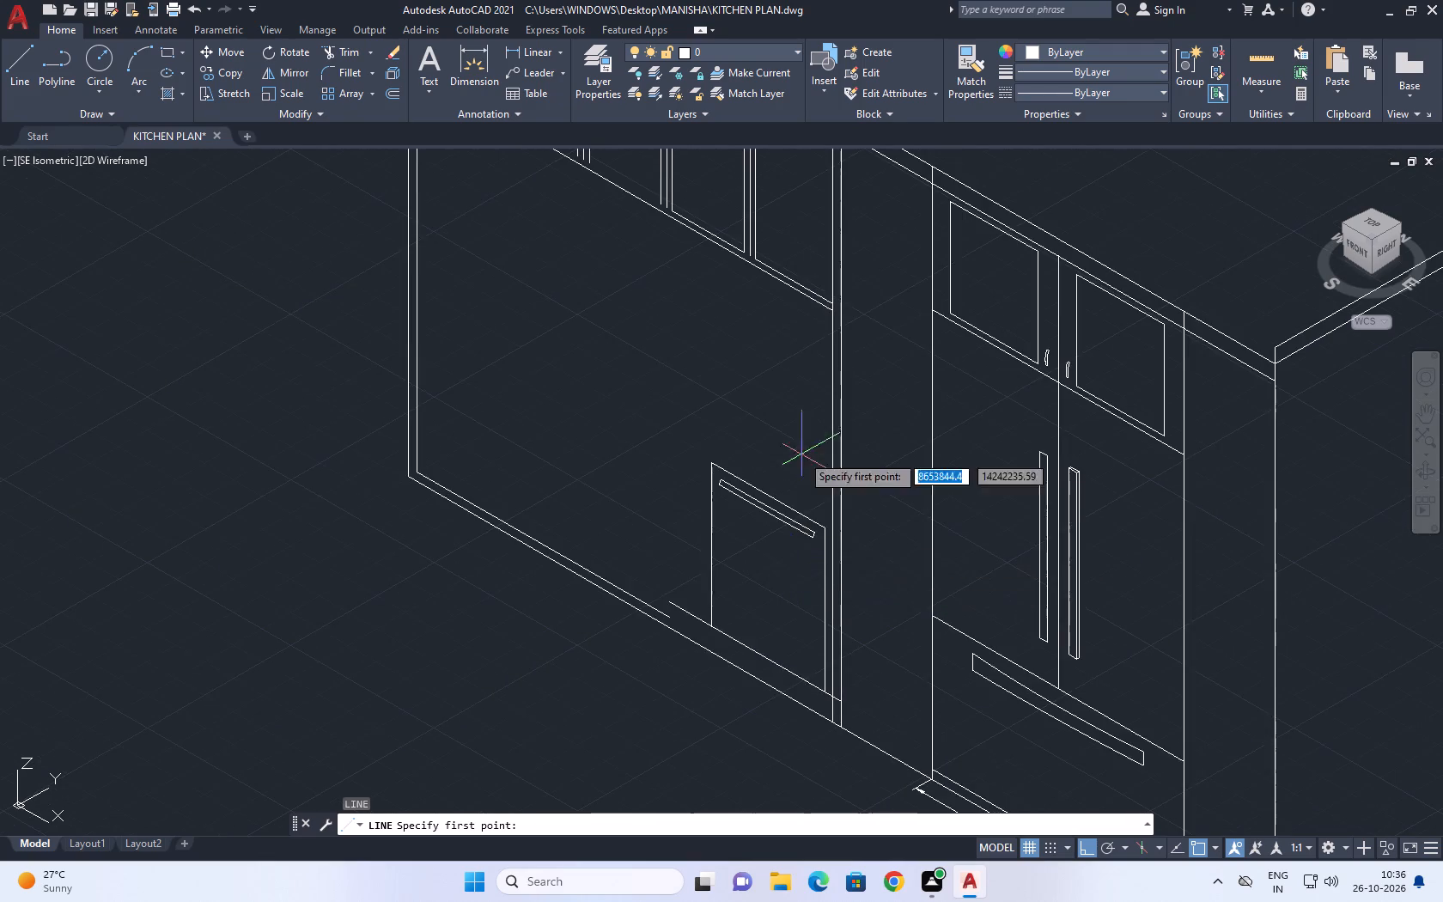
middle_click_drag(772, 324, 882, 534)
scroll(720, 424, "up", 3)
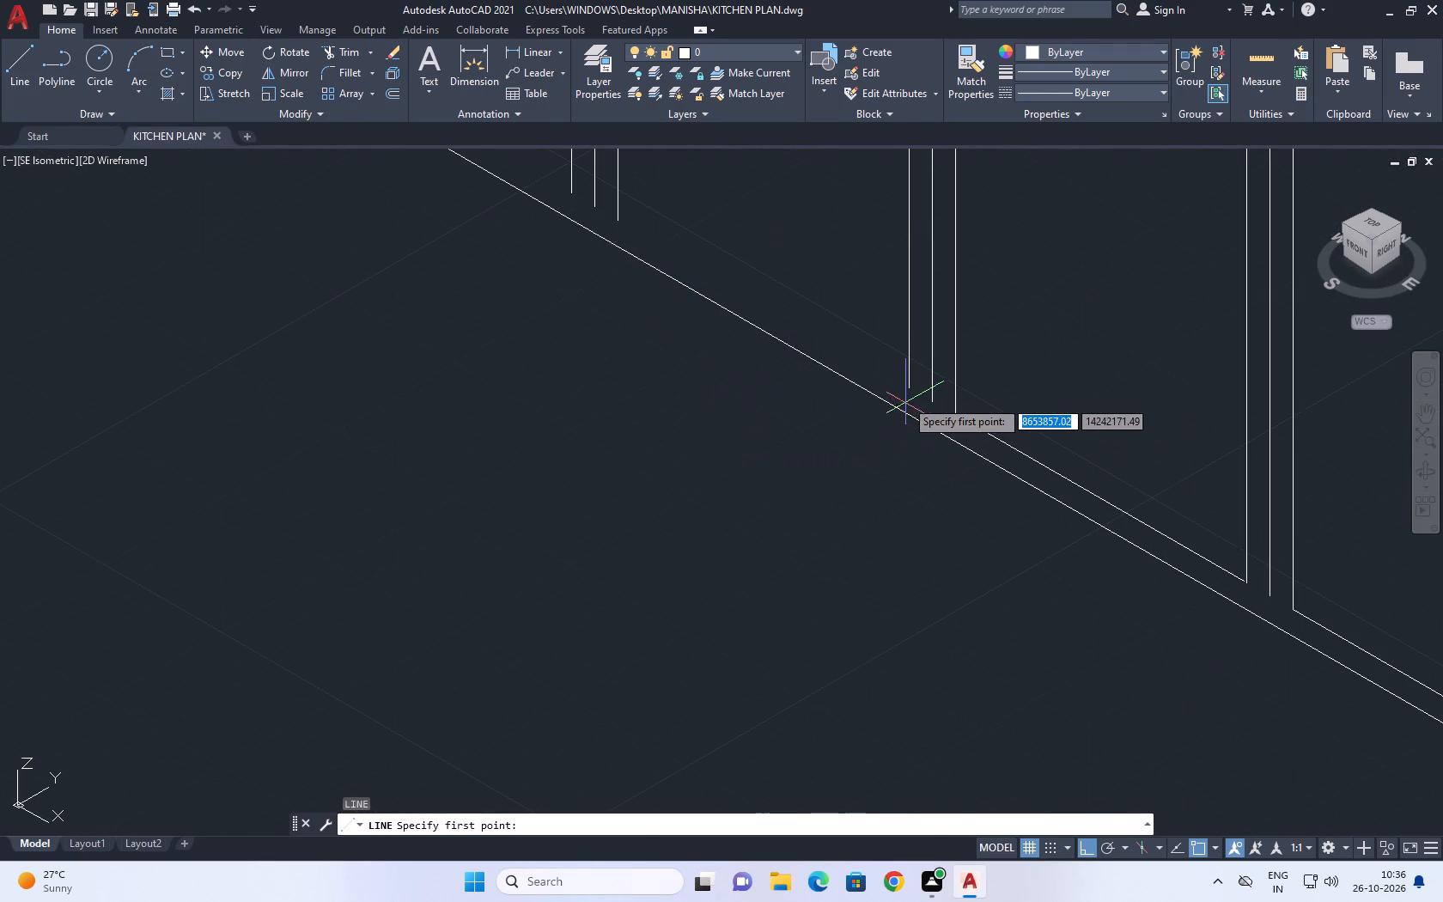
left_click(905, 393)
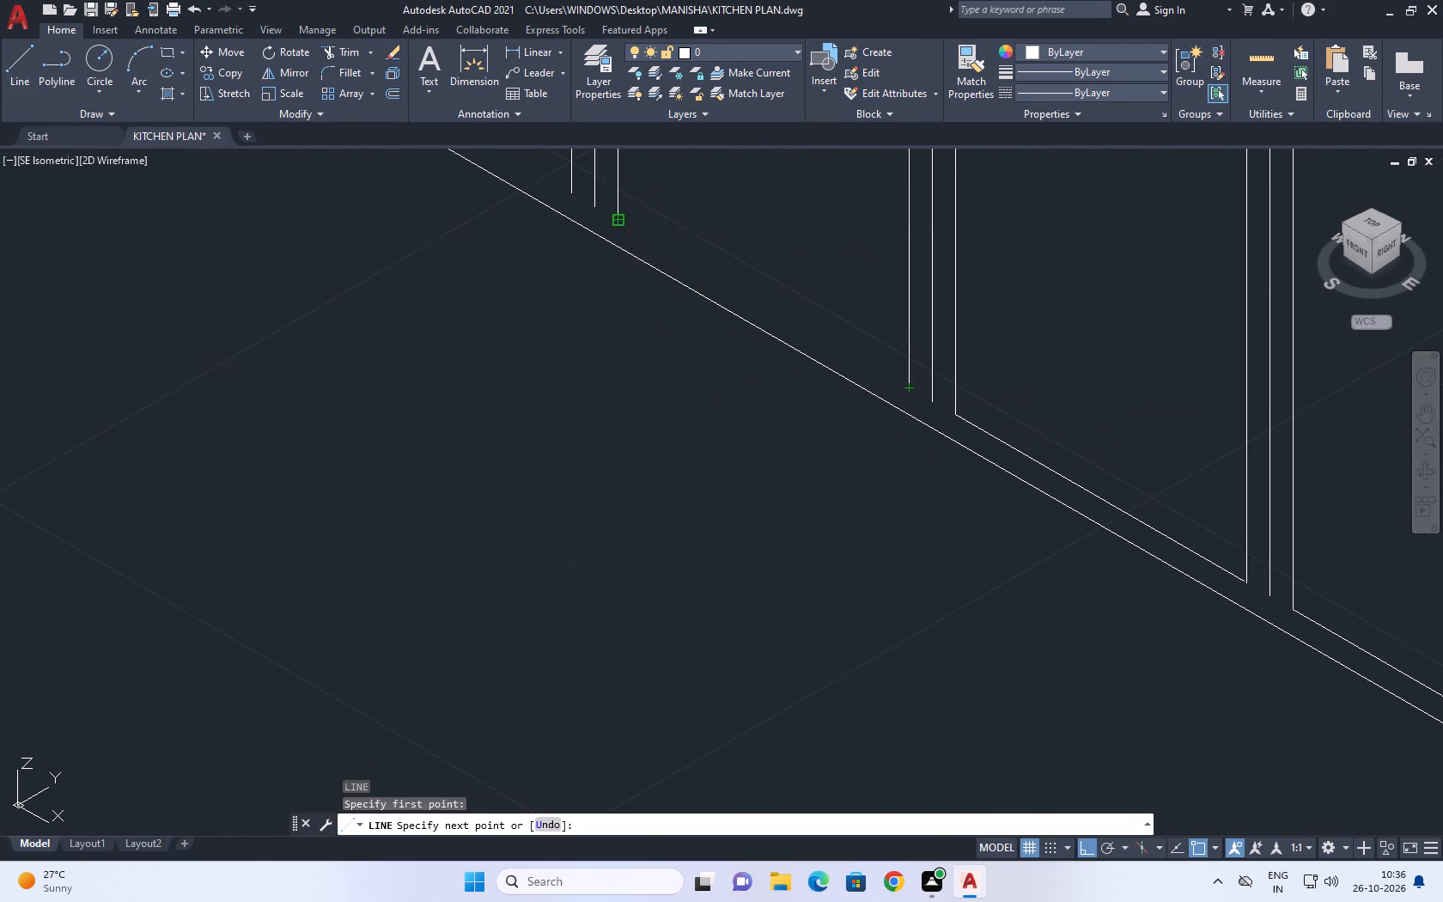
left_click(618, 216)
right_click(641, 224)
left_click(719, 263)
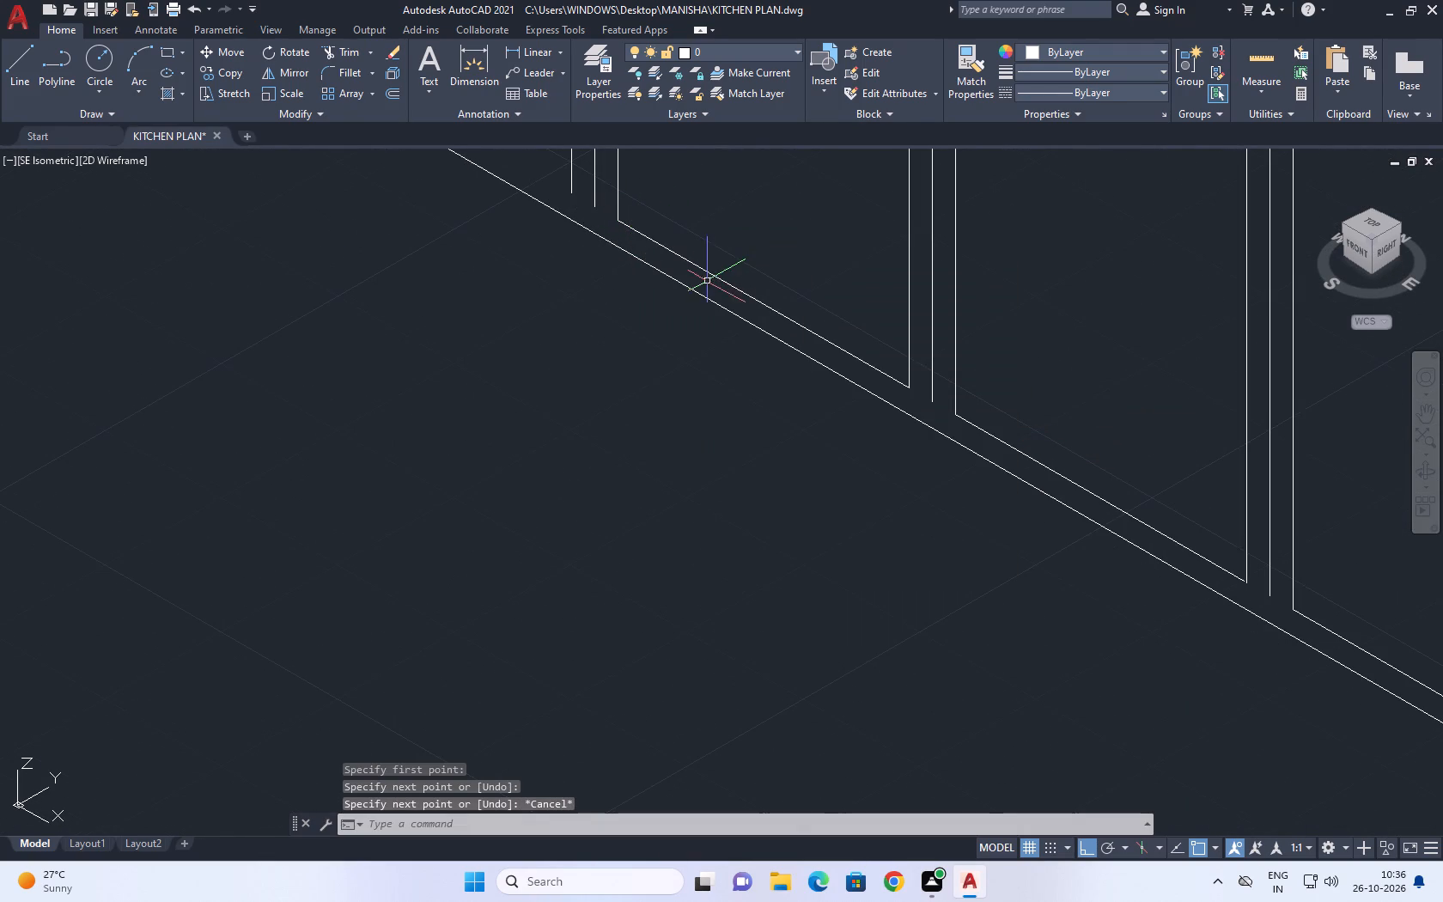
Stretch the bottom end of the third divider's centre line 2 units down to the bottom rail line.
middle_click_drag(726, 321, 784, 413)
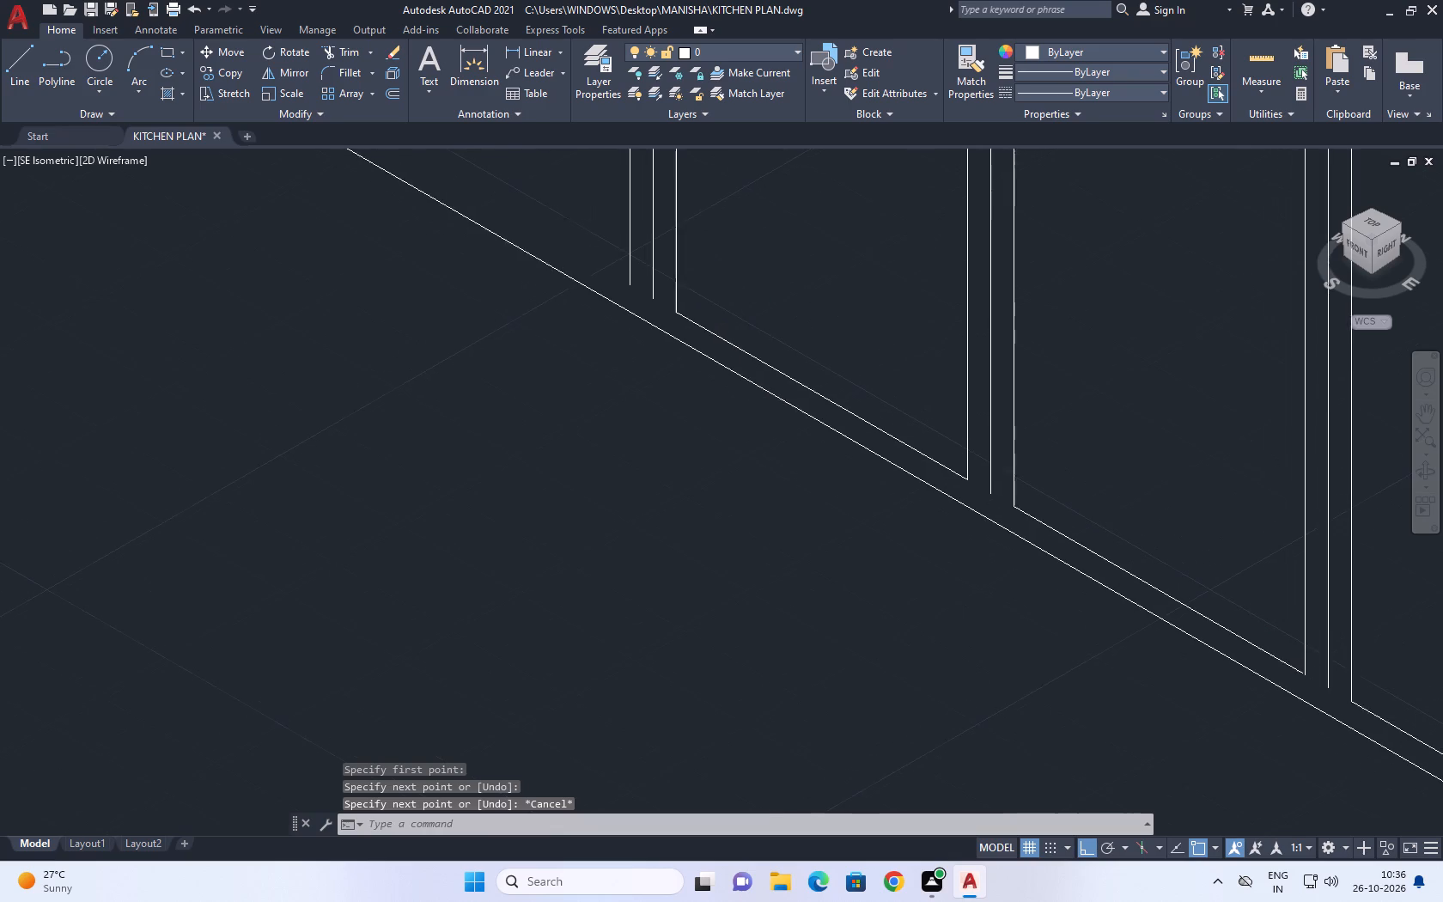
middle_click_drag(784, 413, 786, 414)
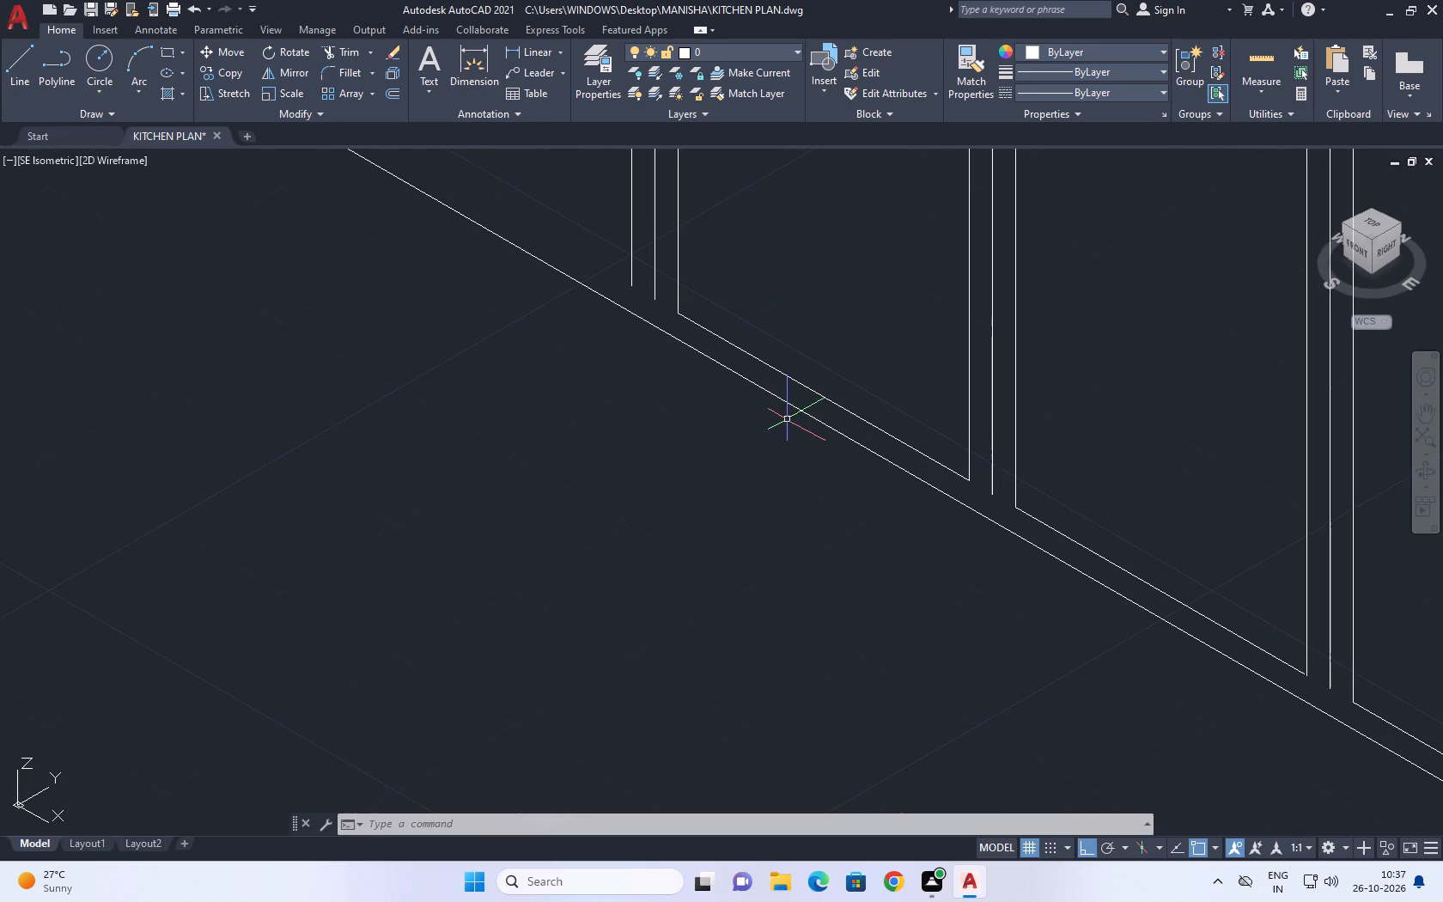
middle_click_drag(847, 413, 896, 523)
scroll(1056, 612, "up", 4)
left_click(957, 594)
left_click(928, 525)
left_click(993, 643)
left_click(938, 544)
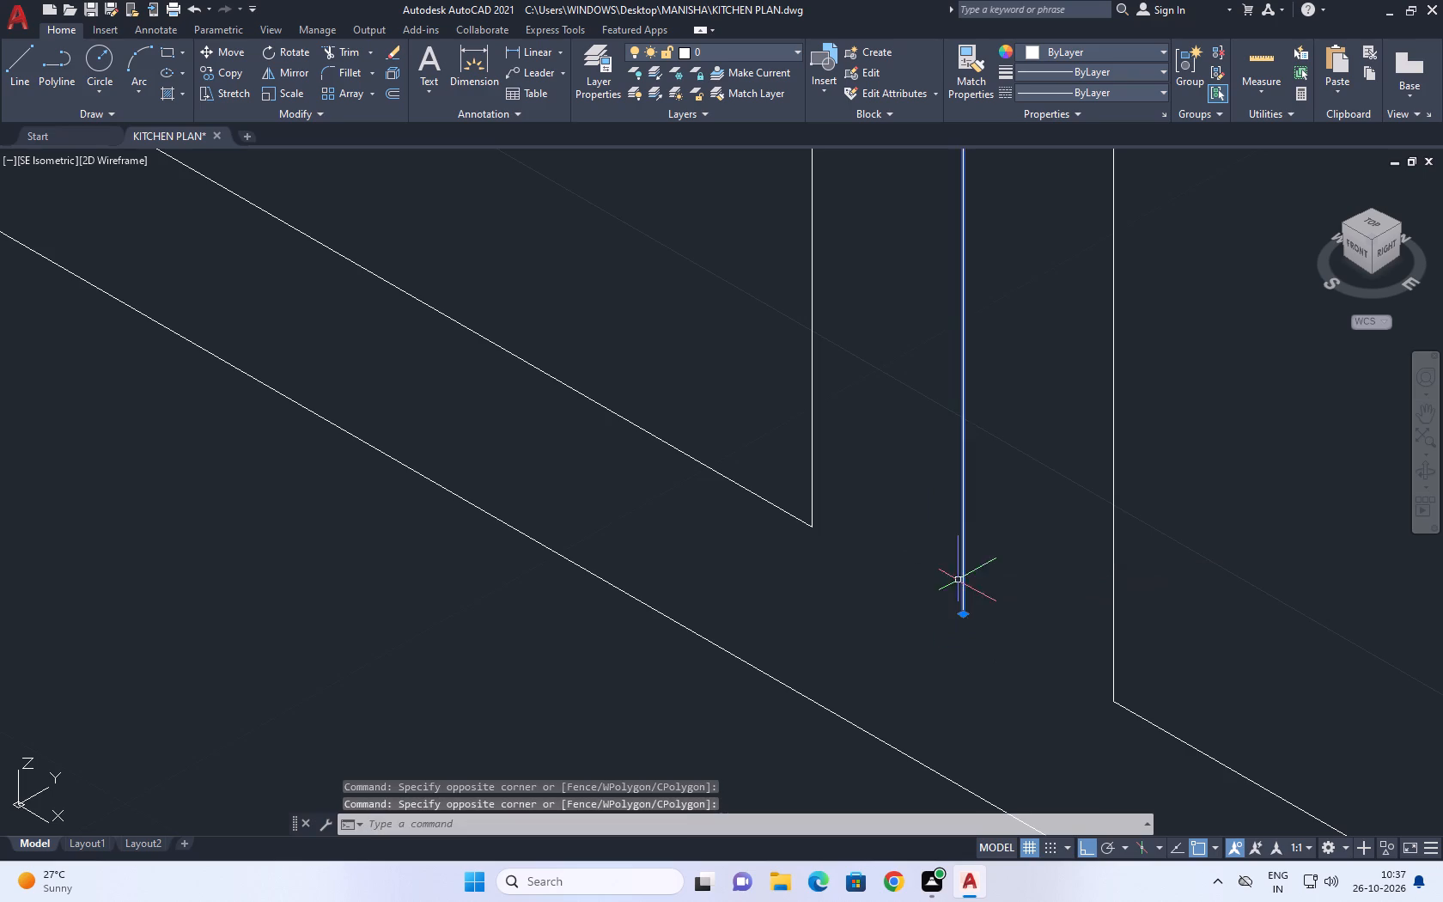
left_click(965, 612)
scroll(941, 601, "down", 3)
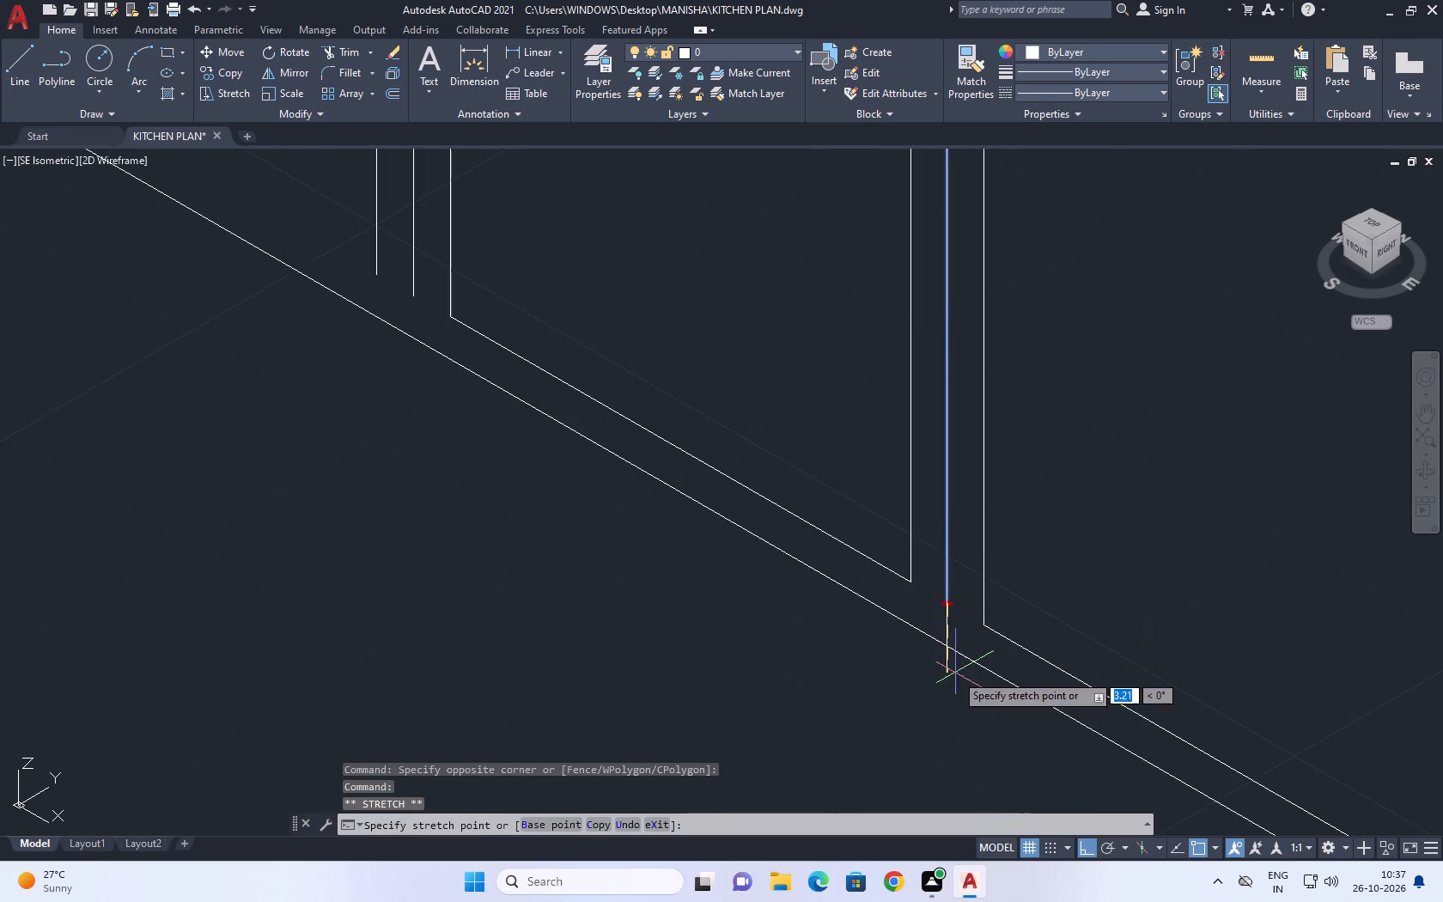
scroll(944, 641, "up", 2)
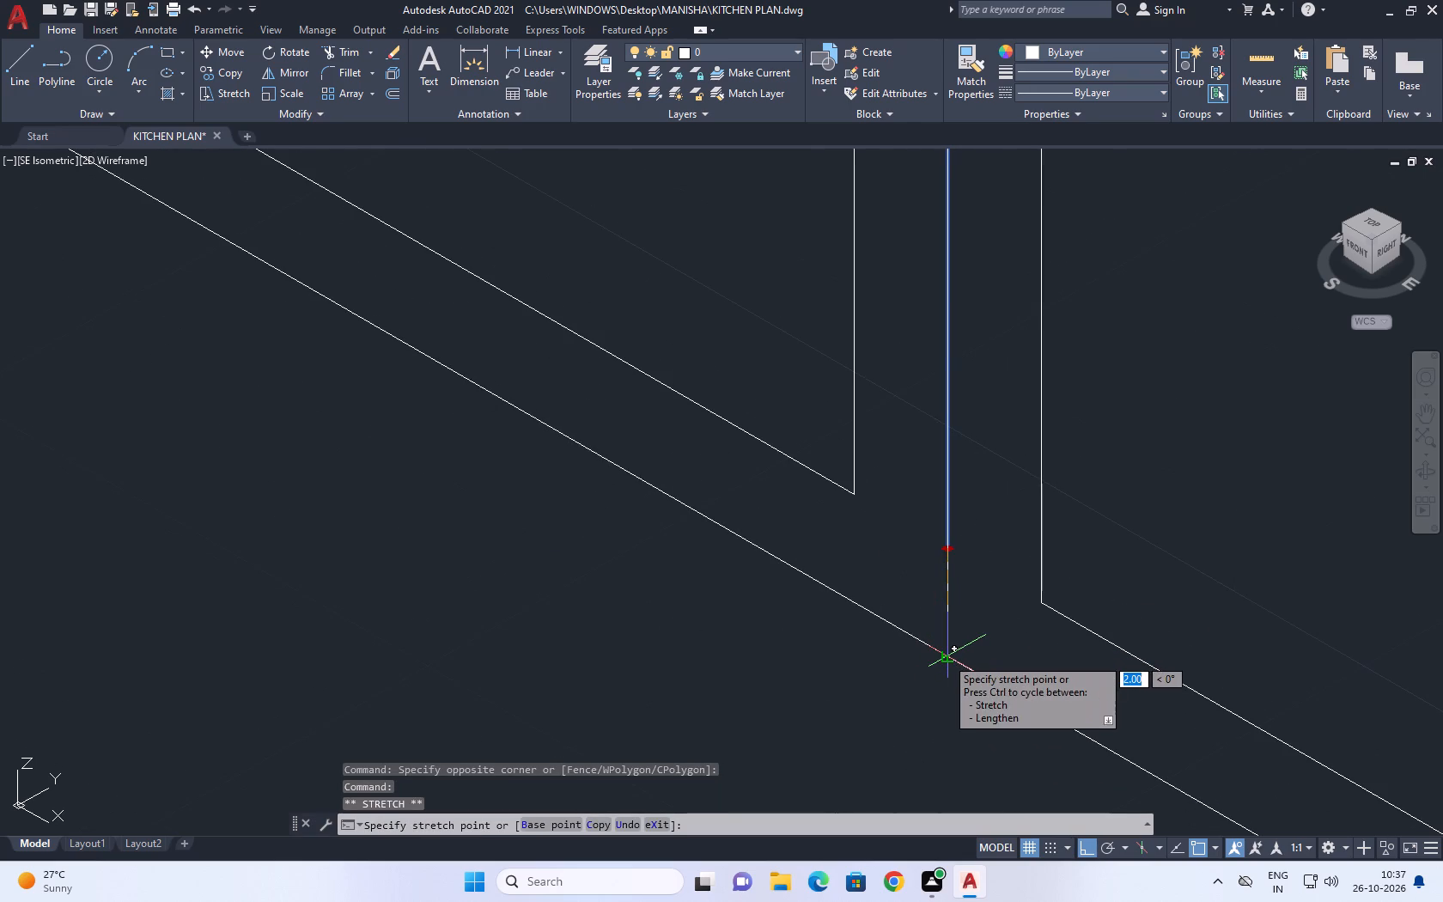
left_click(950, 659)
Stretch the bottom end of the fourth divider's centre line down to the bottom rail line.
scroll(899, 564, "down", 5)
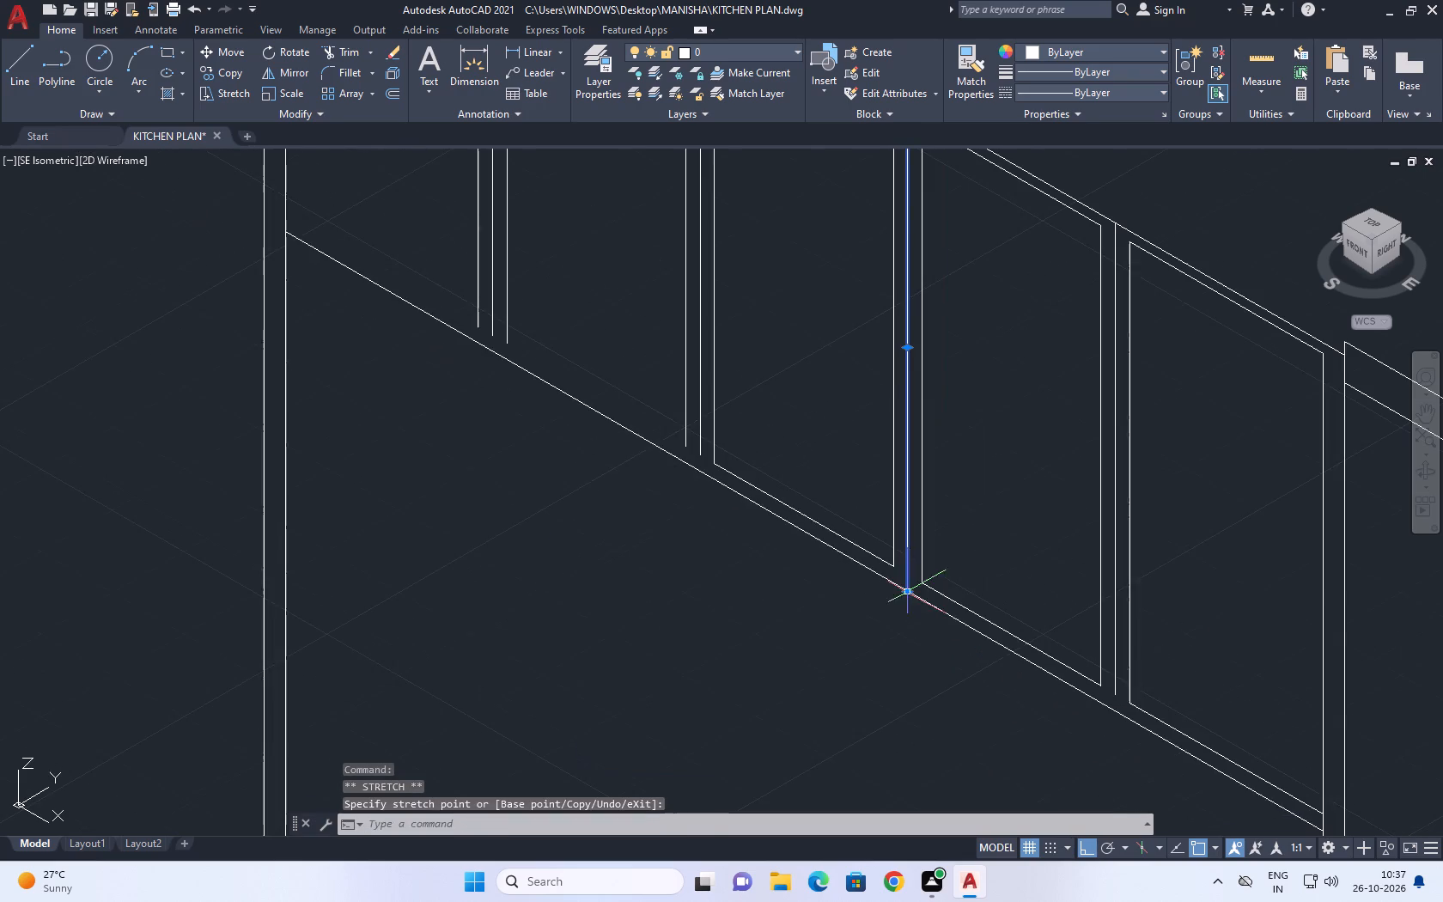
middle_click(794, 527)
middle_click_drag(1101, 706, 965, 457)
scroll(970, 462, "up", 4)
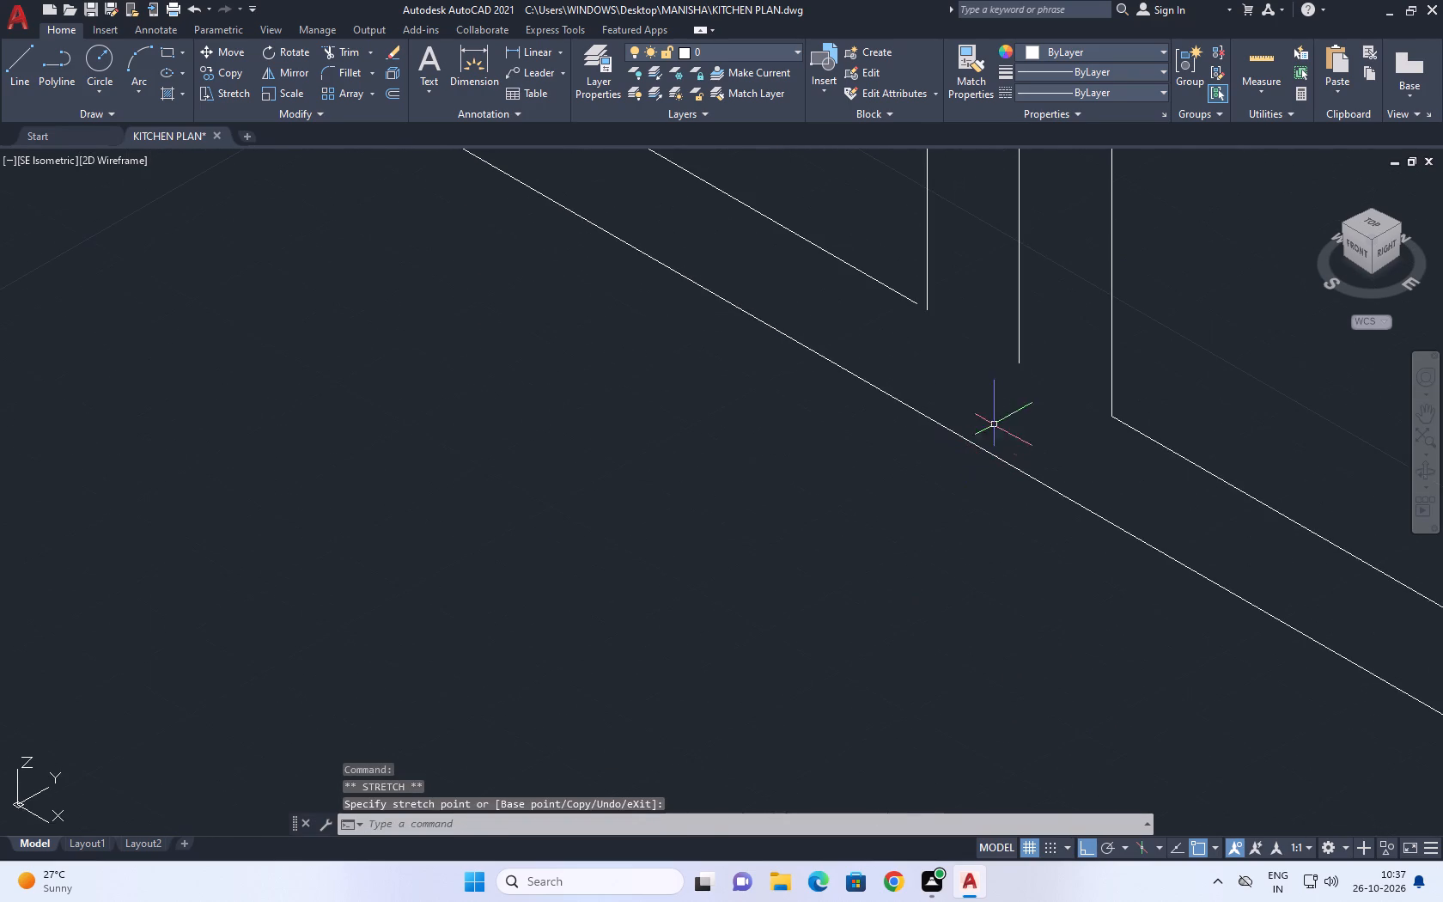
left_click(1072, 395)
left_click_drag(1032, 316, 1020, 314)
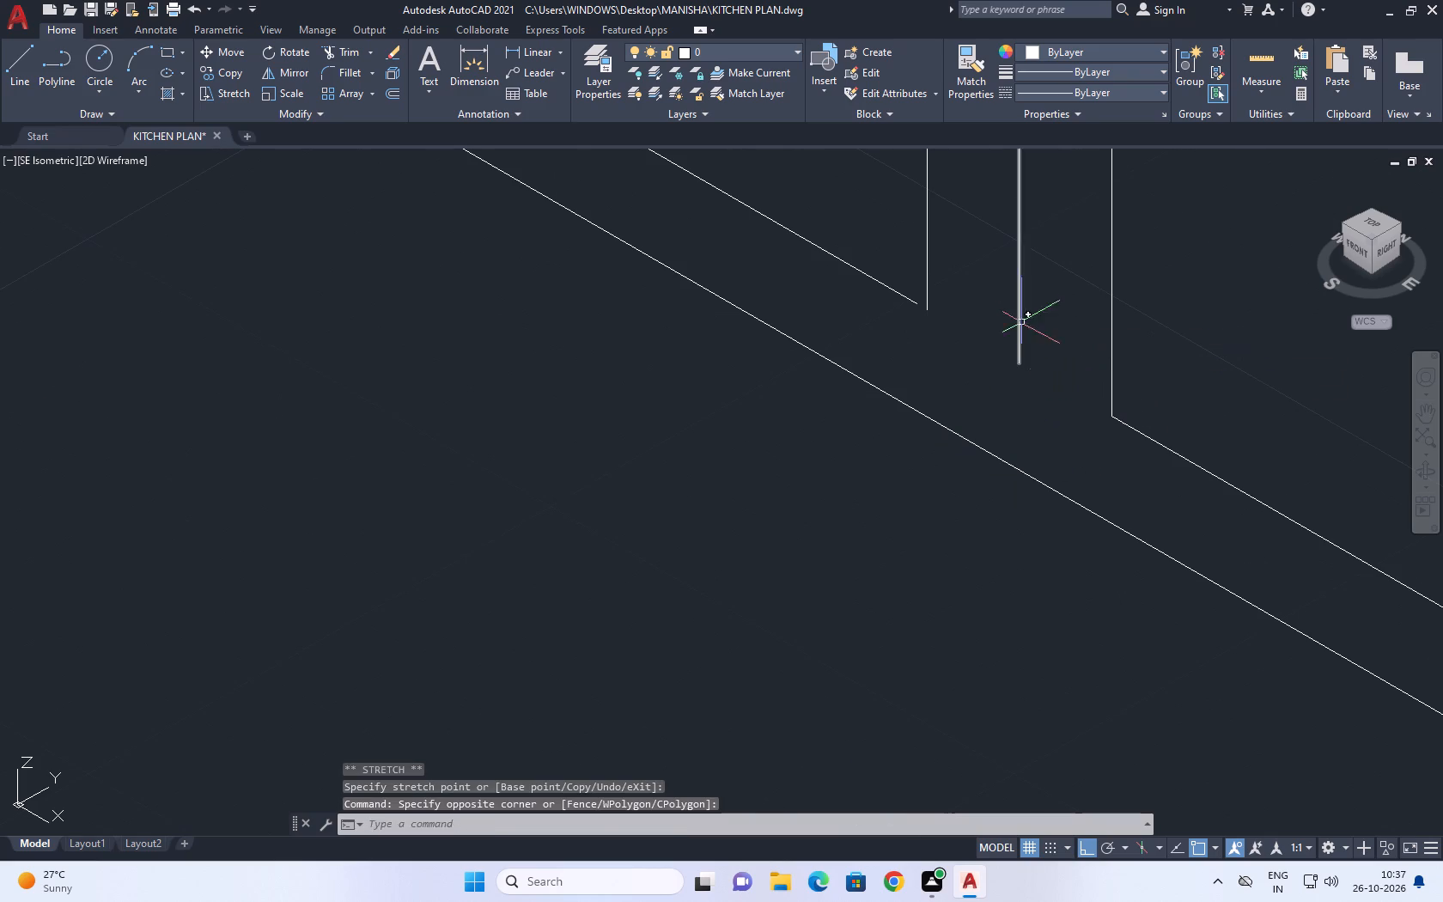
left_click(1049, 382)
left_click(1010, 324)
left_click(1016, 363)
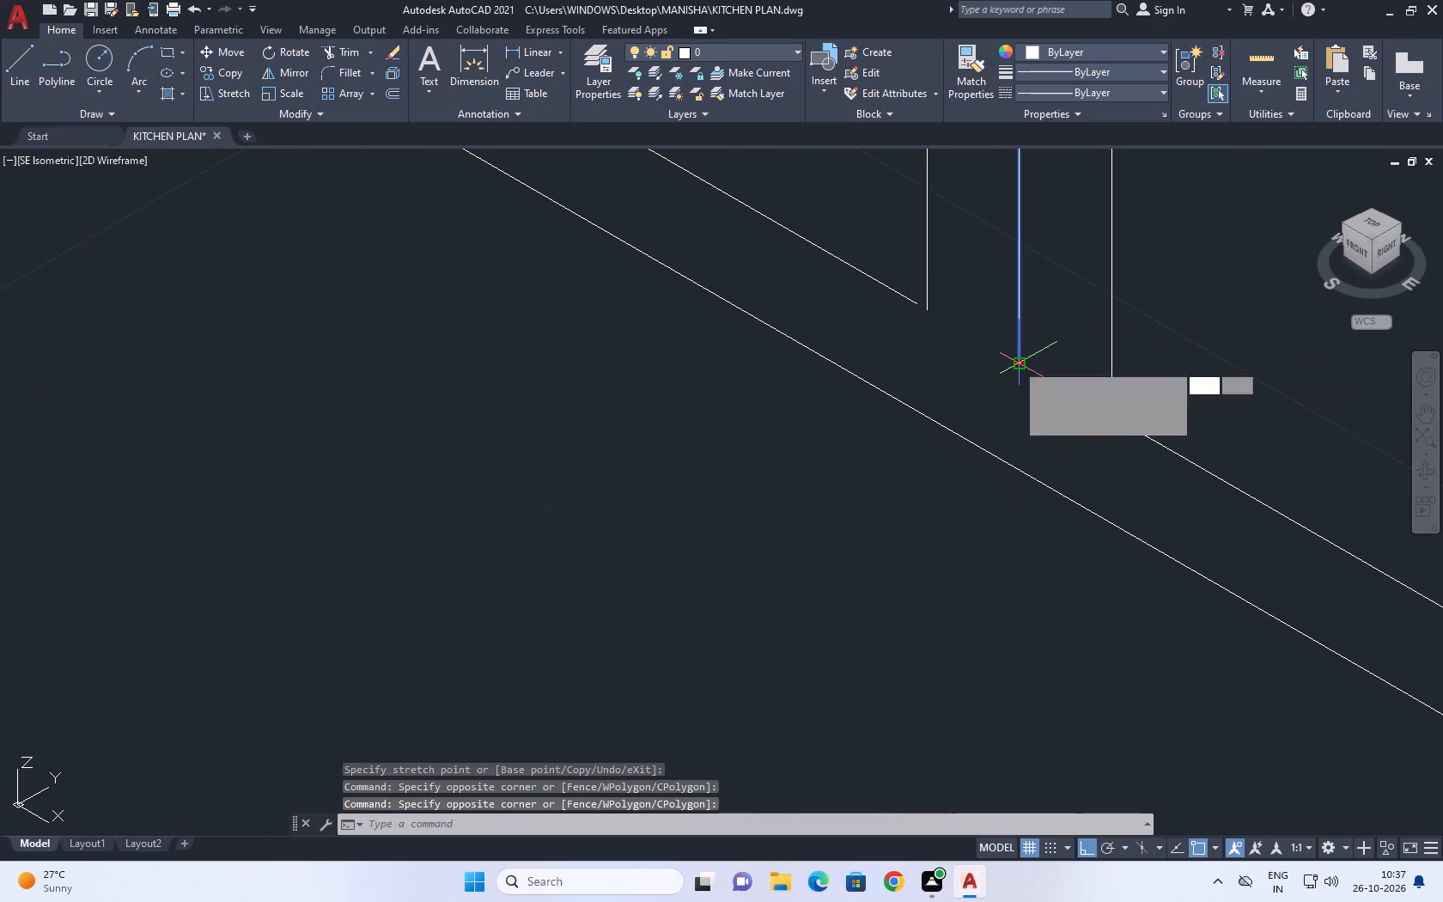
left_click(1017, 470)
Stretch the bottom end of the second divider's centre line 2 units down to the bottom rail line and clear the selection.
scroll(957, 394, "down", 7)
middle_click_drag(866, 352, 892, 400)
scroll(873, 370, "up", 5)
left_click_drag(1009, 544, 997, 531)
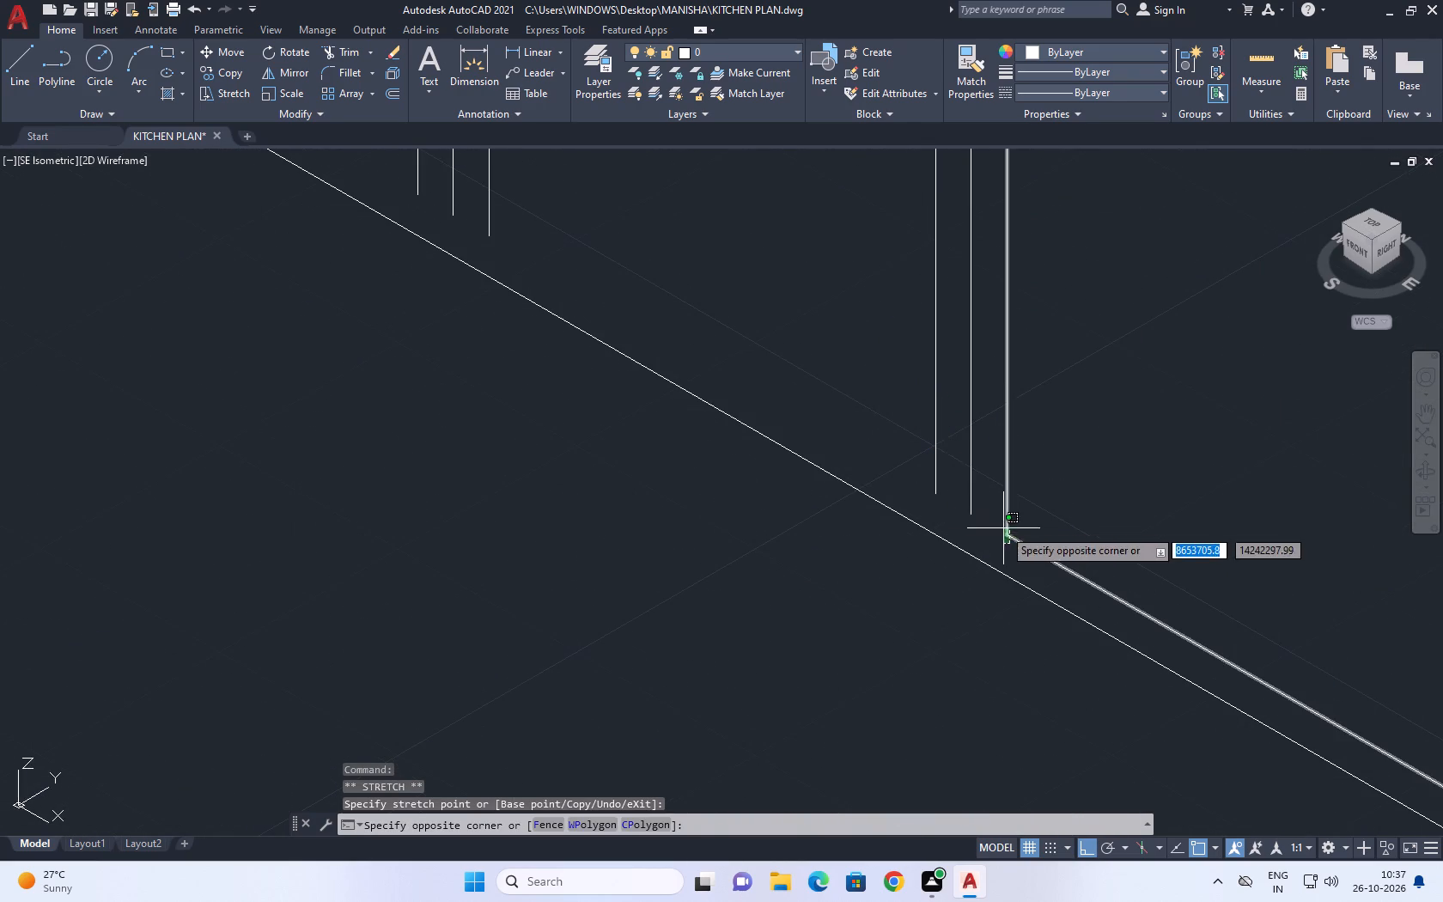
left_click(944, 467)
scroll(971, 509, "up", 3)
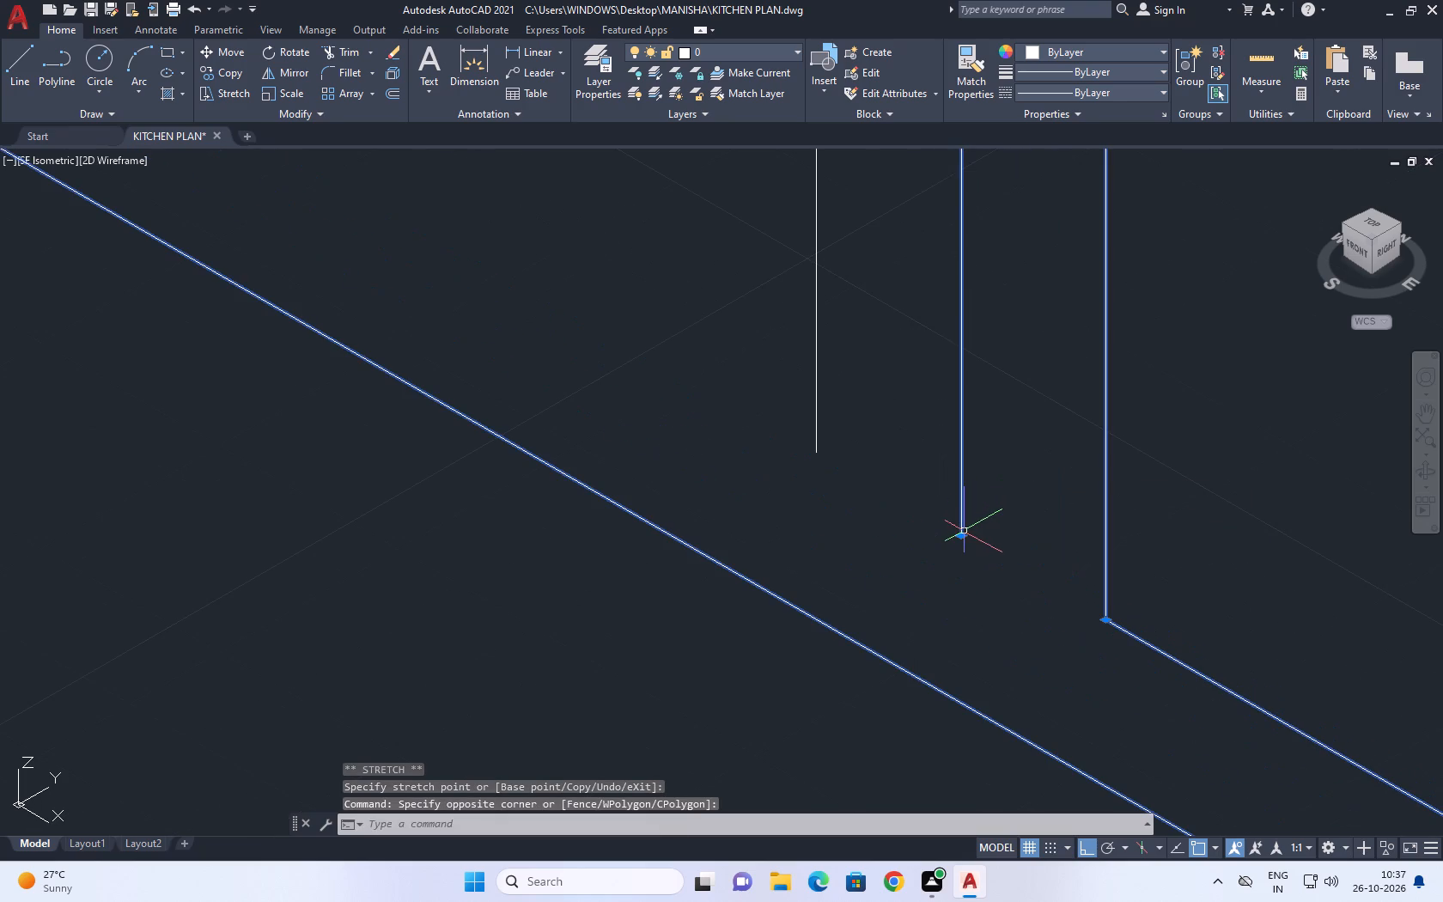
left_click(962, 534)
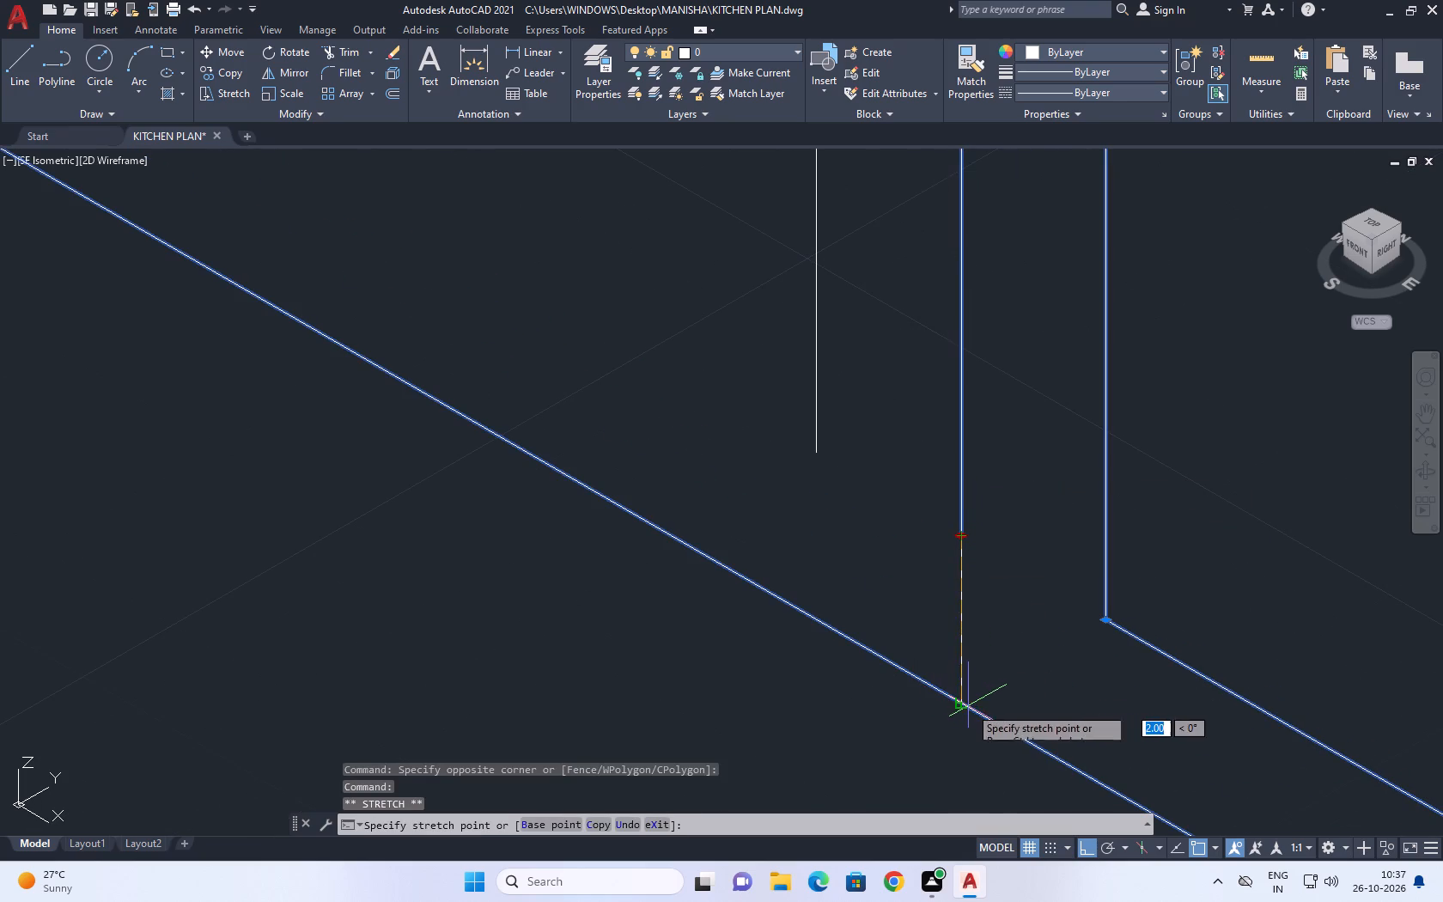
left_click(965, 702)
right_click(905, 549)
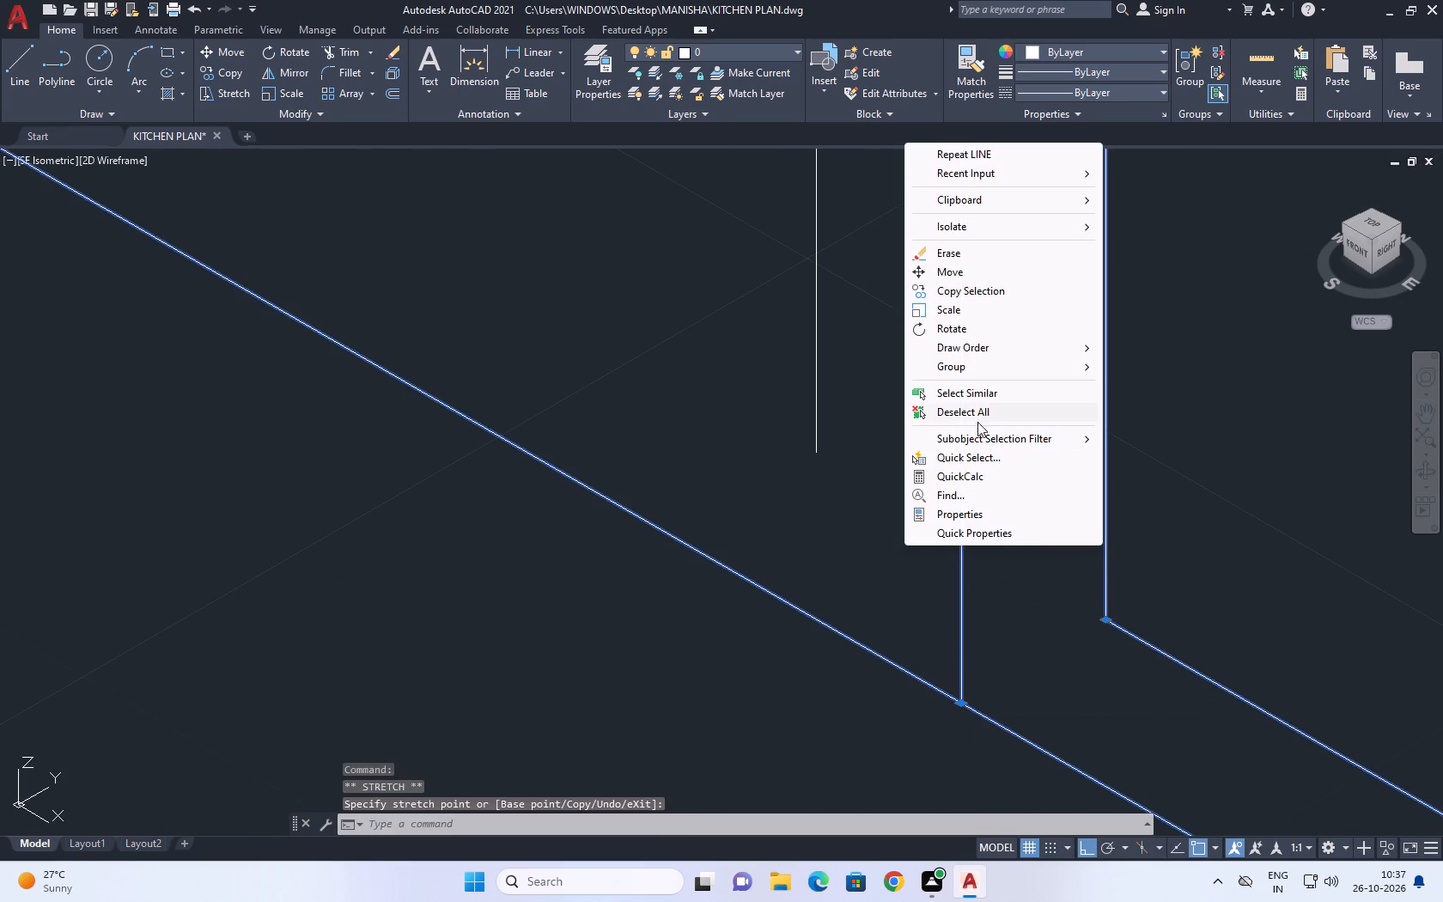
left_click(988, 414)
Draw a 25-unit line from the bottom of the first divider's right side line to the bottom of the second divider's left side line.
scroll(917, 451, "down", 5)
middle_click_drag(868, 442, 937, 473)
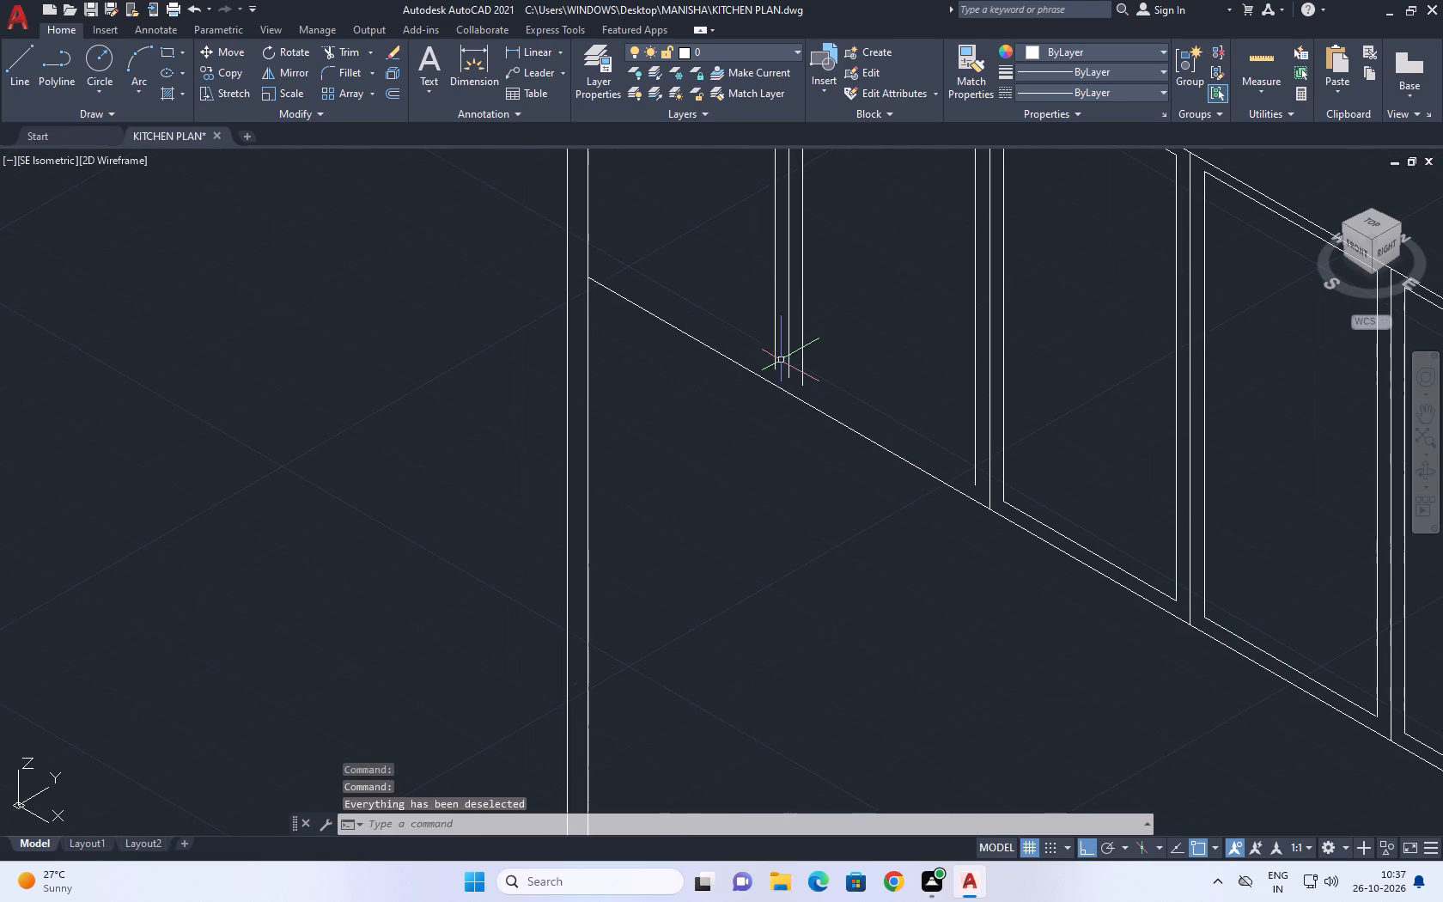
left_click(17, 63)
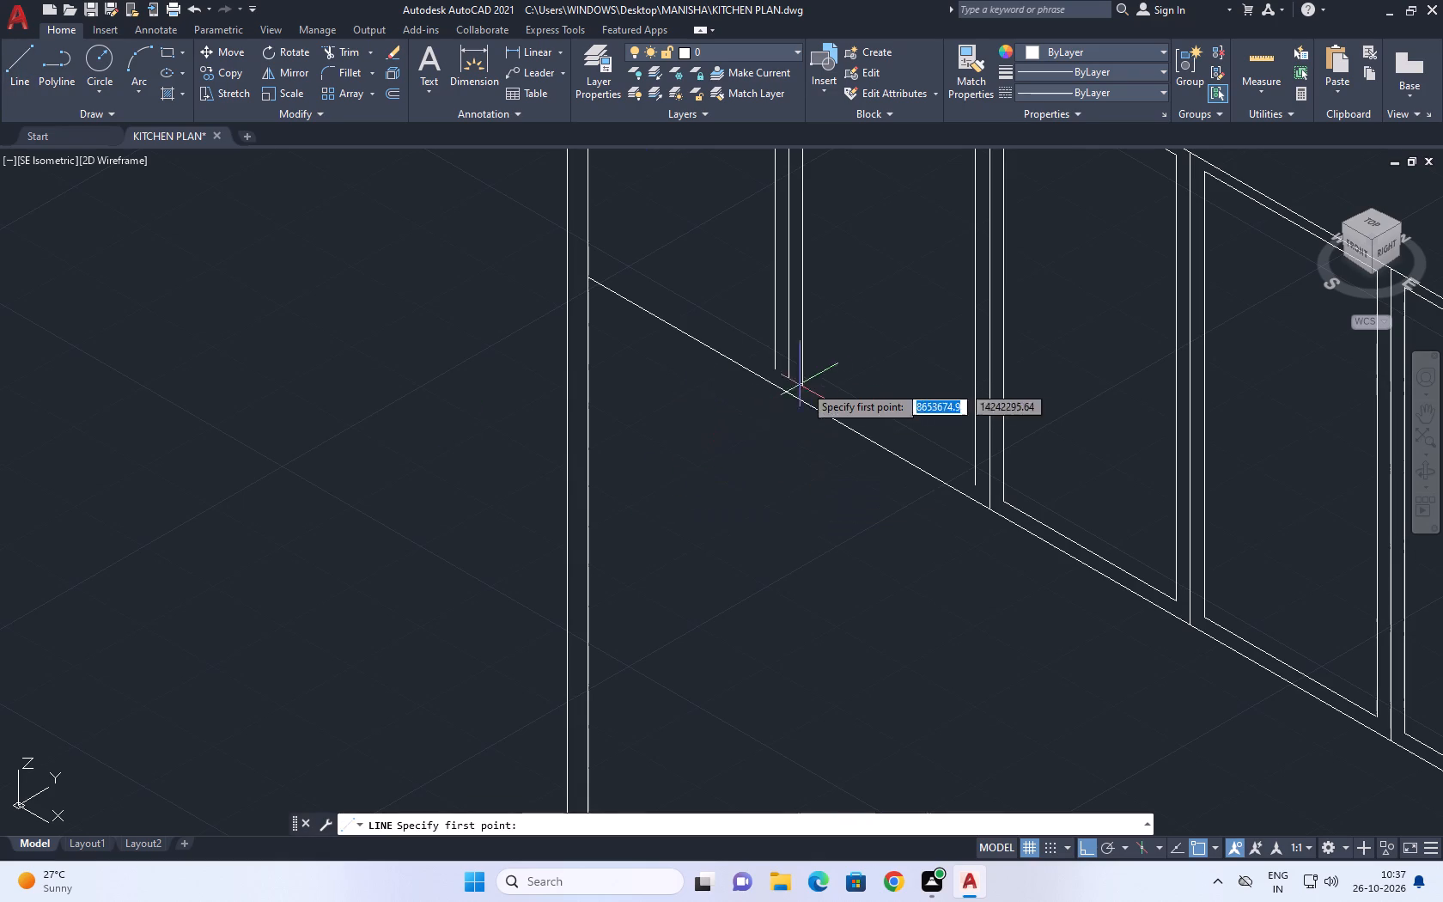
scroll(813, 385, "up", 1)
left_click(795, 388)
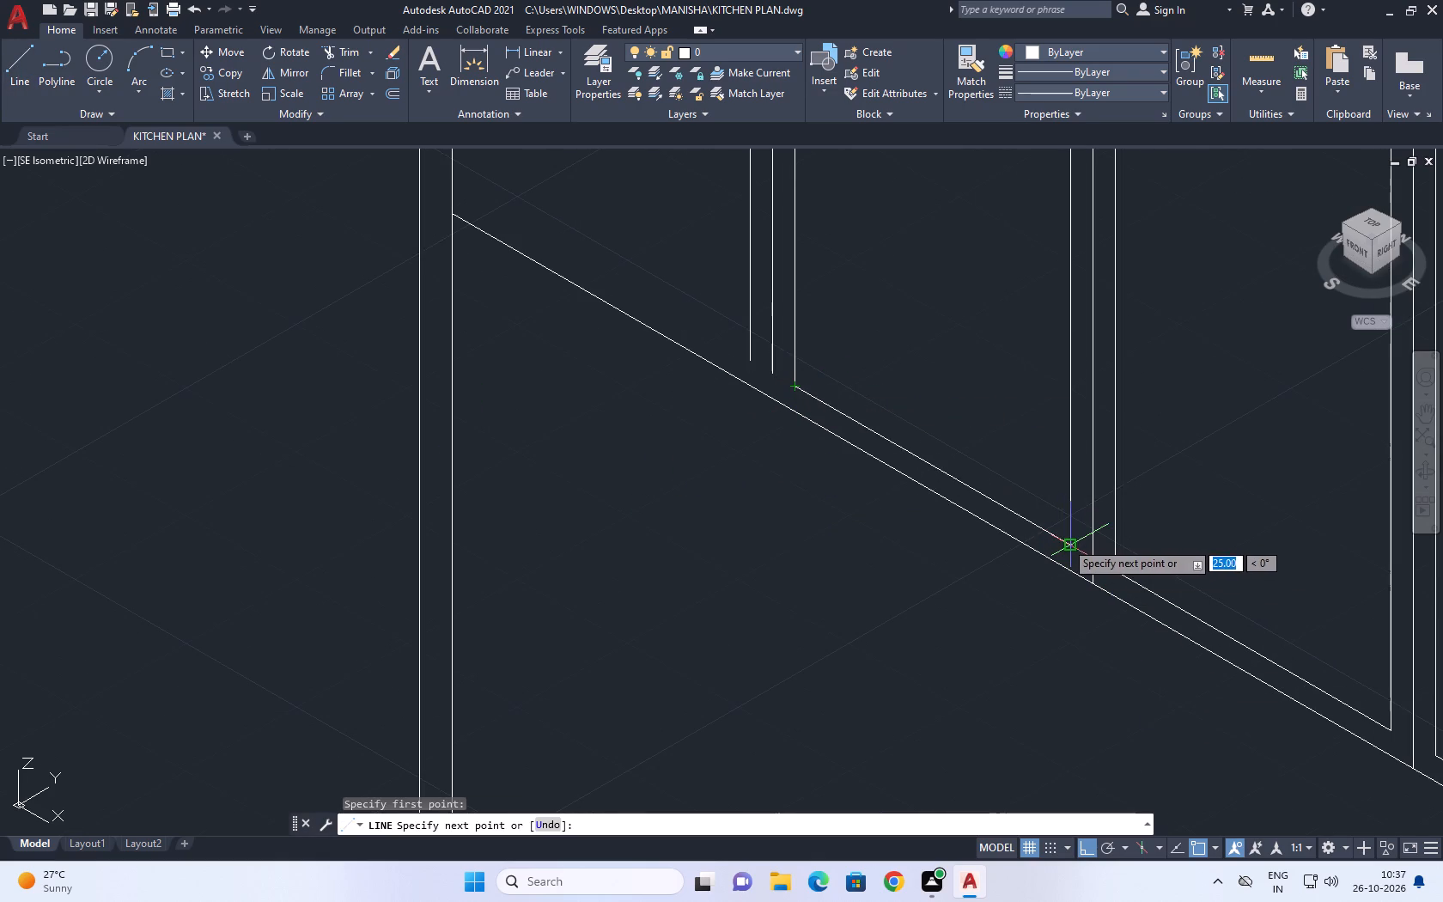
left_click(1069, 547)
right_click(1041, 453)
left_click(1098, 484)
Draw a line from the bottom of the first divider's left side line, parallel to the bottom rail, past the cabinet's outer end uprights.
middle_click_drag(625, 393, 660, 457)
middle_click_drag(676, 366, 692, 434)
left_click(21, 60)
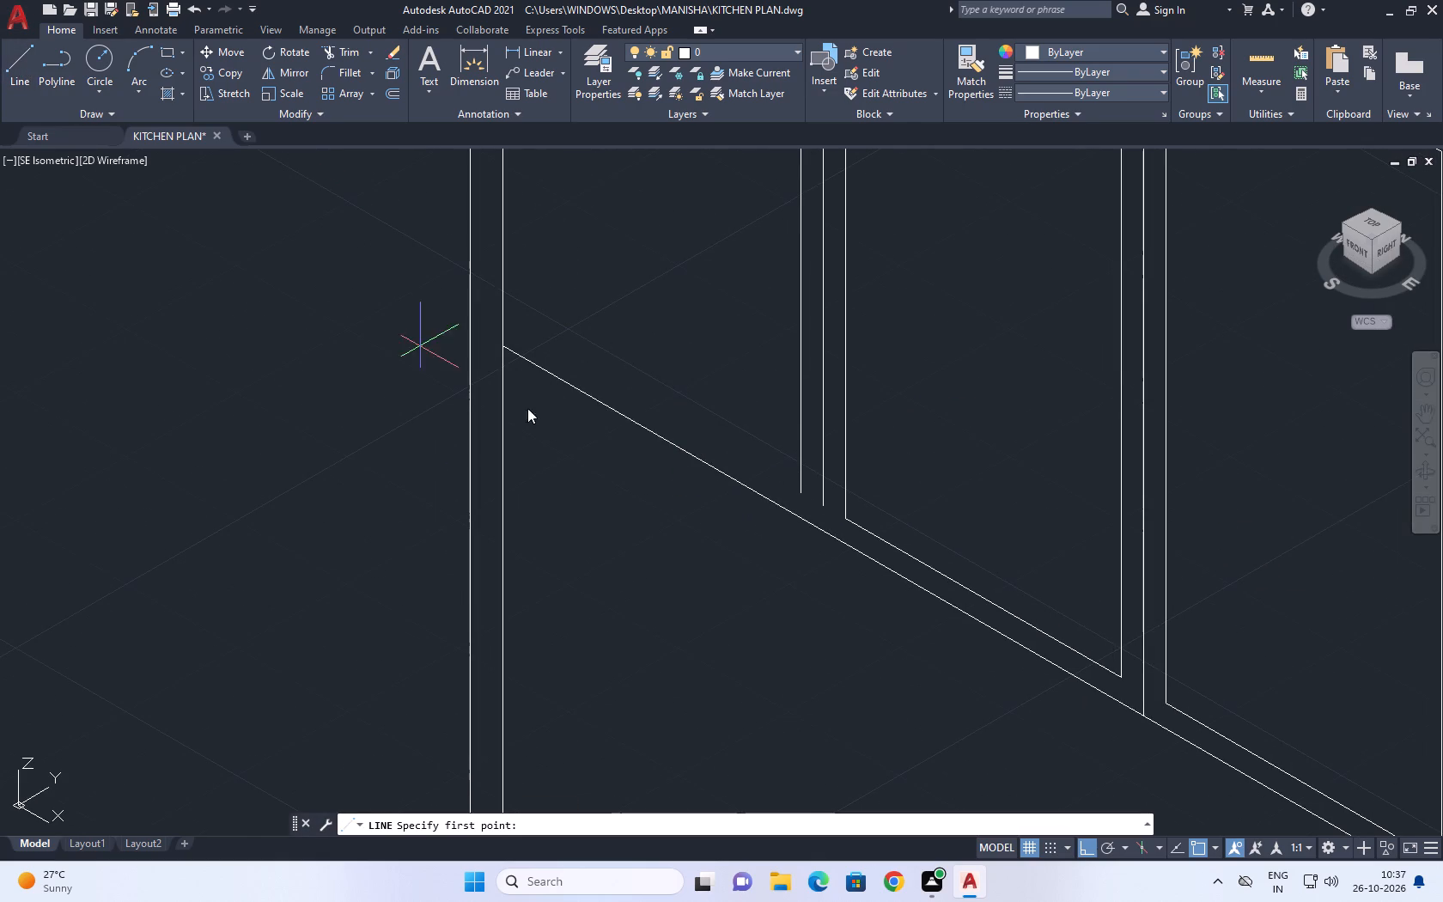
left_click(798, 494)
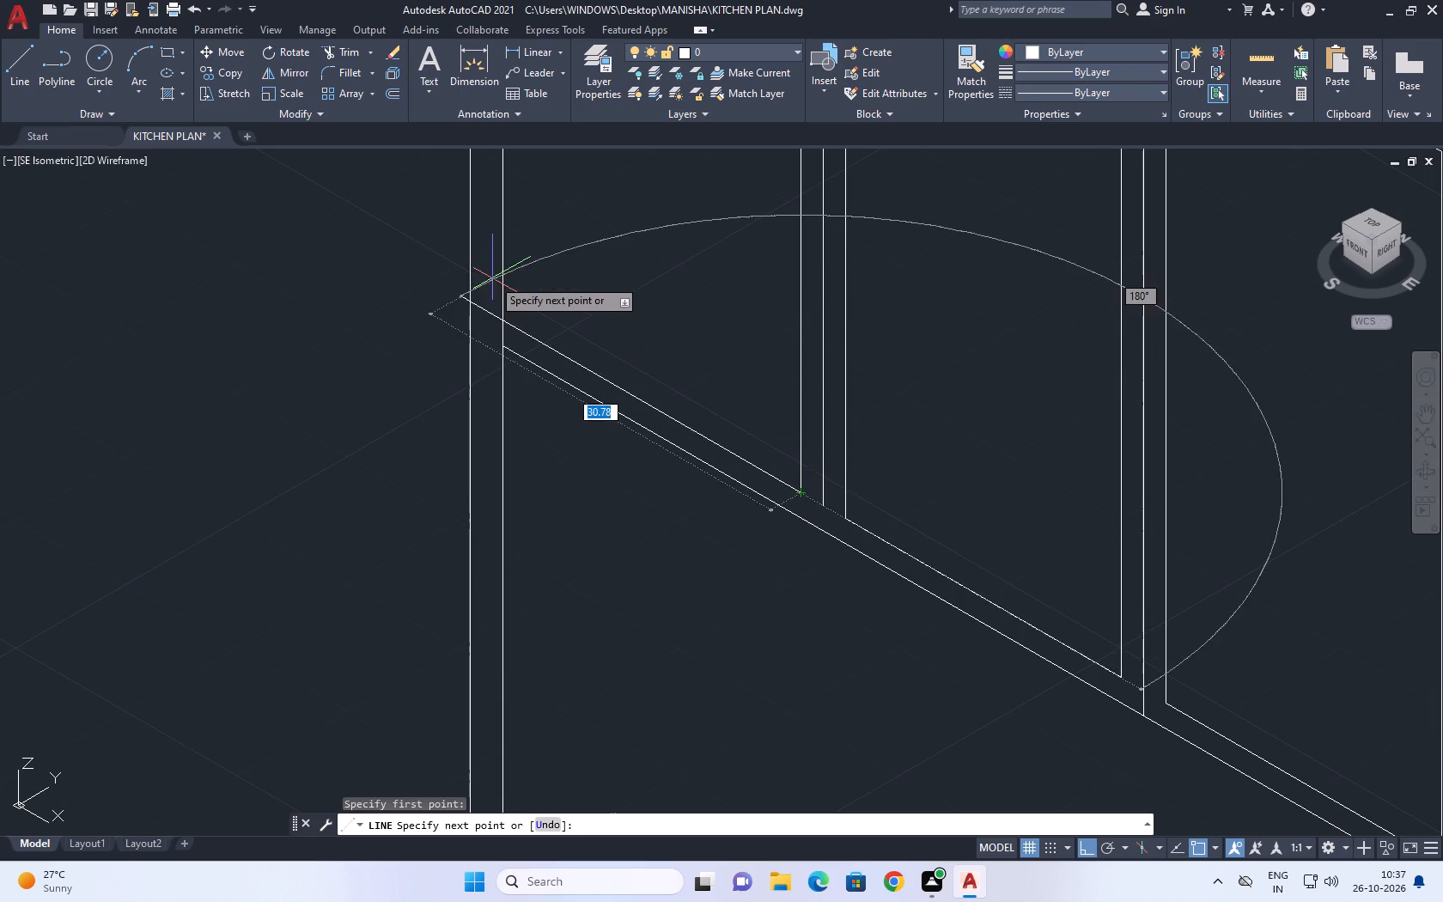
left_click(338, 257)
right_click(373, 289)
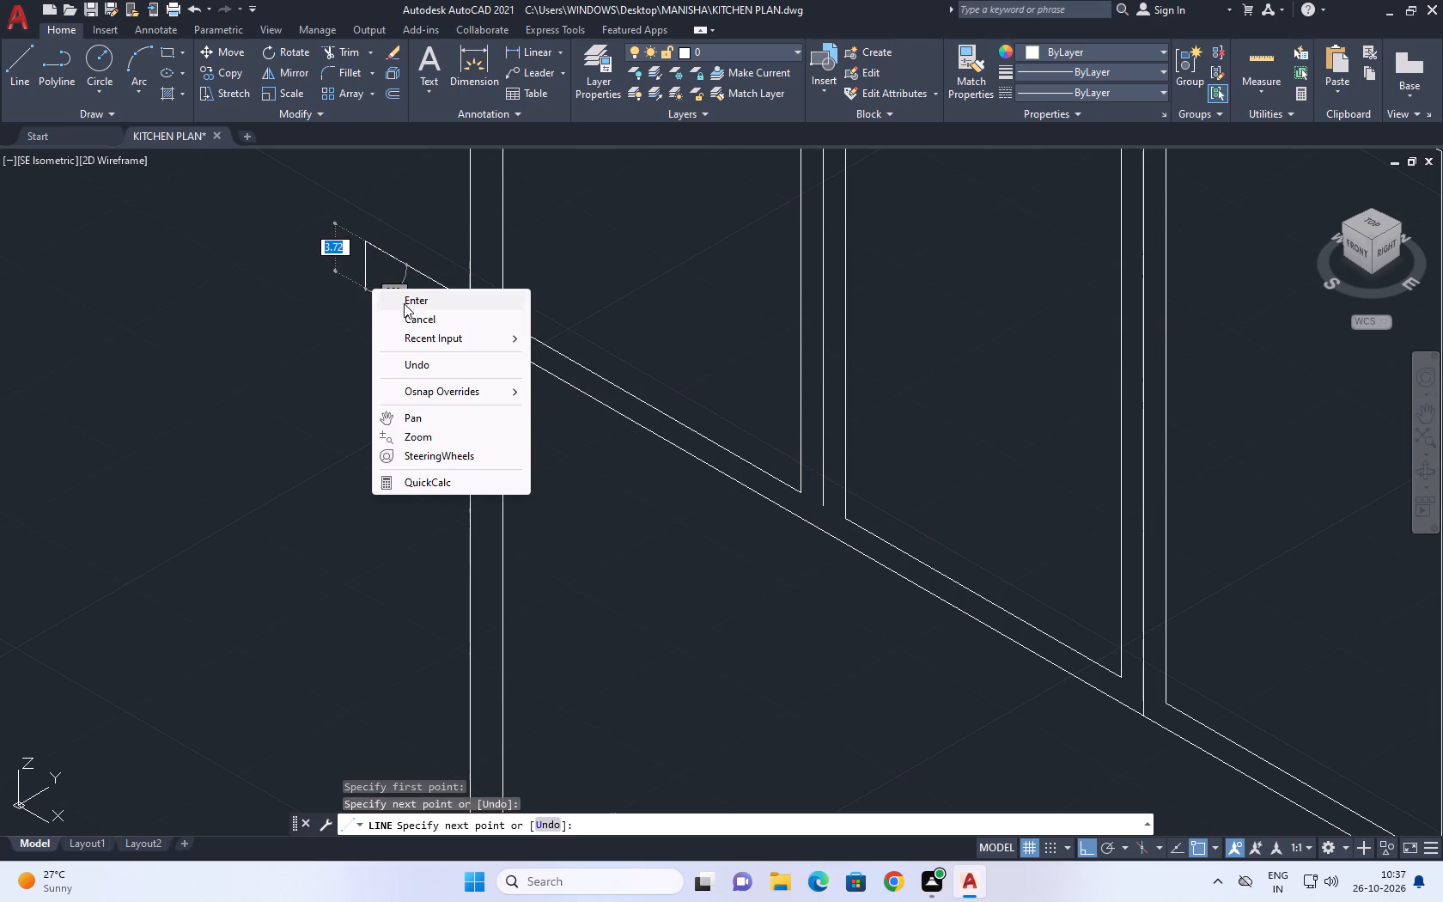
left_click(410, 318)
Stretch the bottom end of the first divider's centre line down to the bottom rail line and clear the selection.
scroll(807, 517, "up", 2)
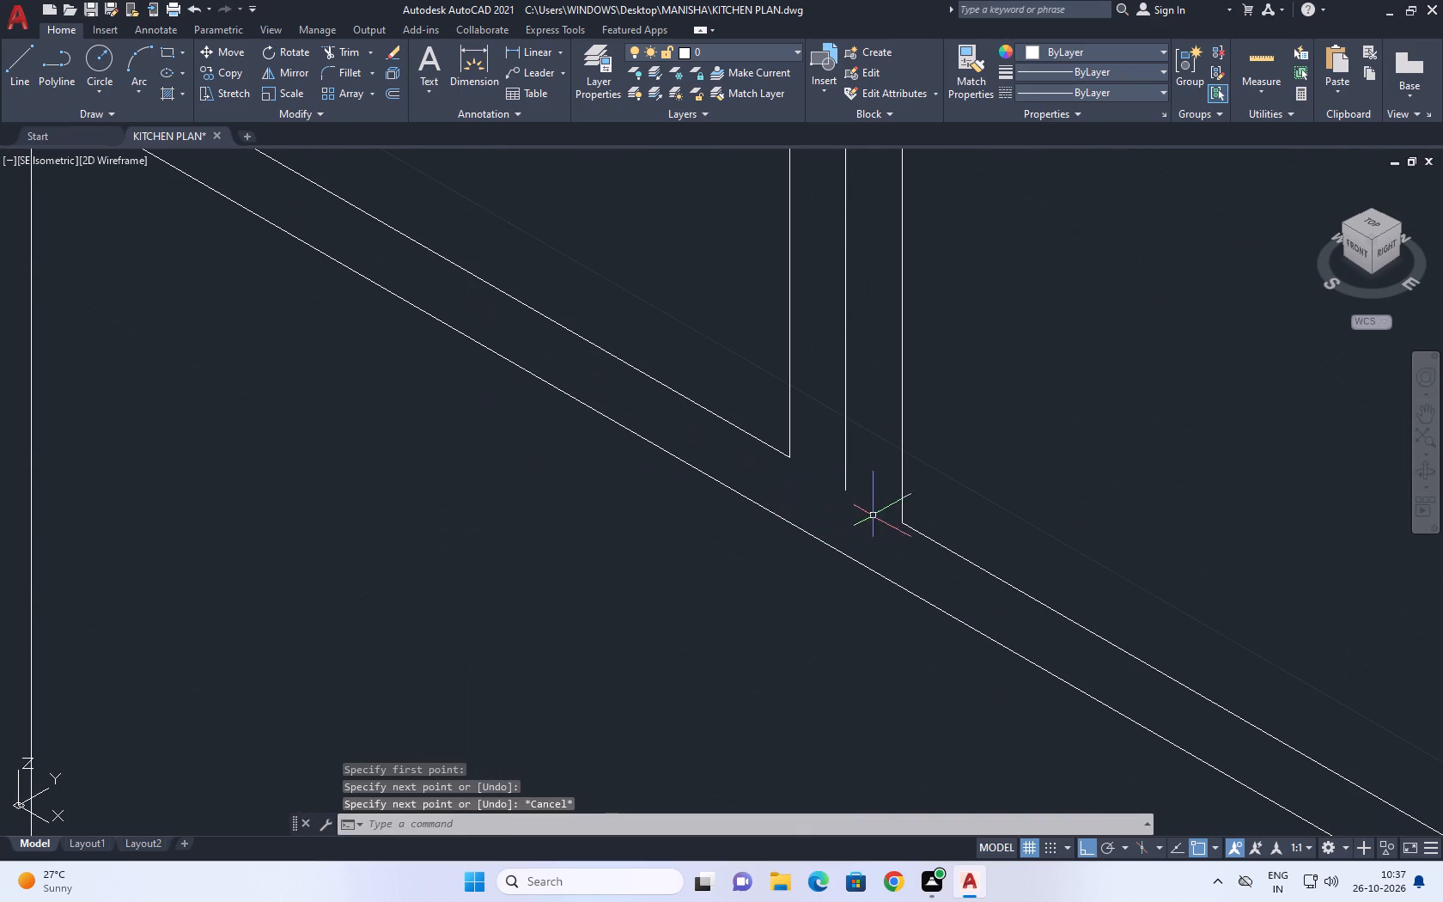
left_click(848, 483)
left_click(845, 489)
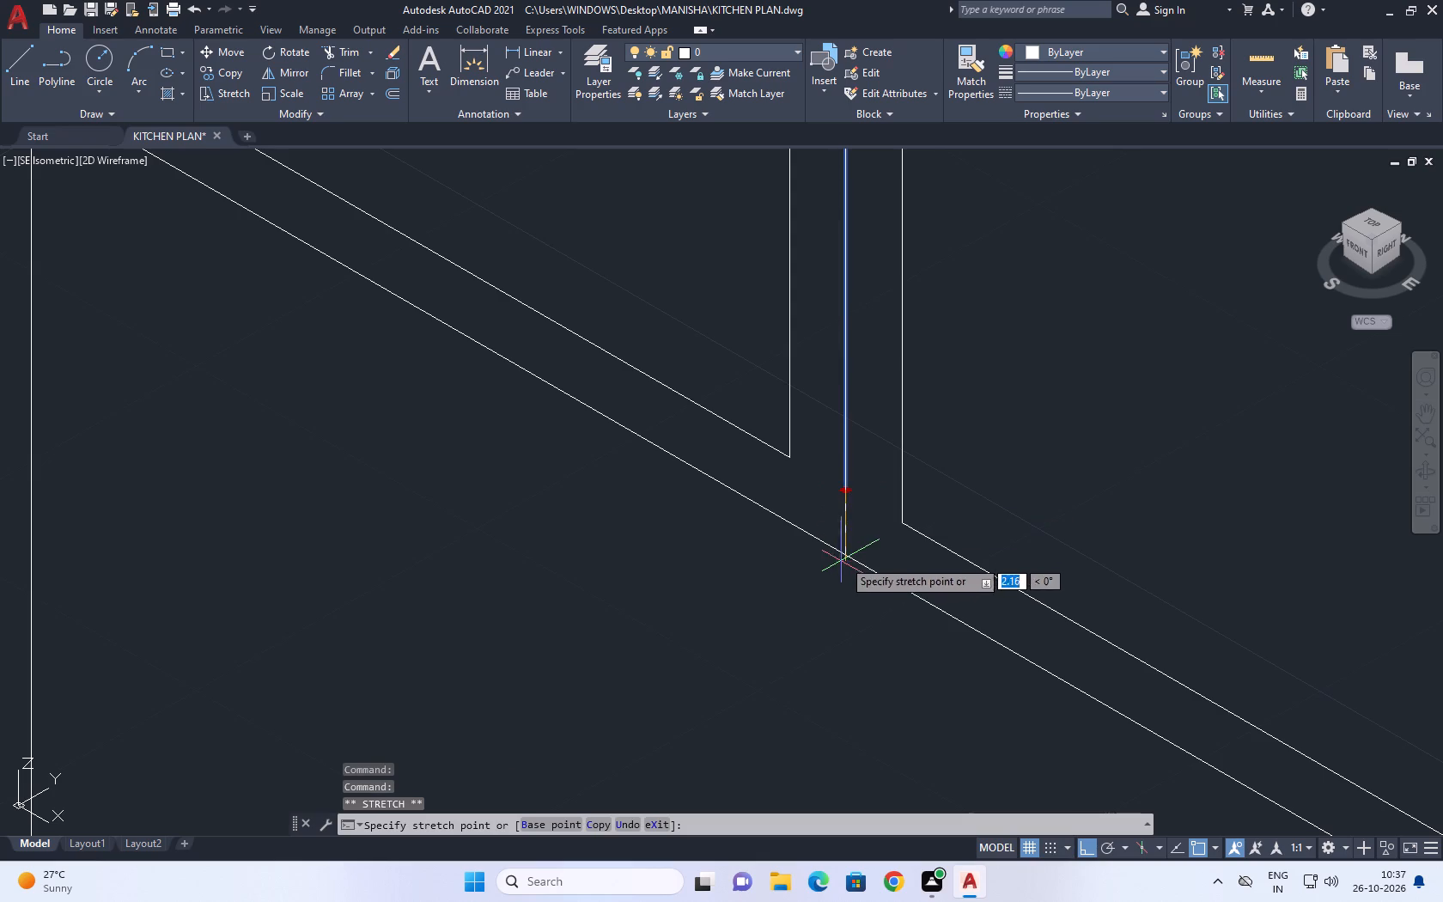
left_click(845, 555)
scroll(864, 545, "down", 6)
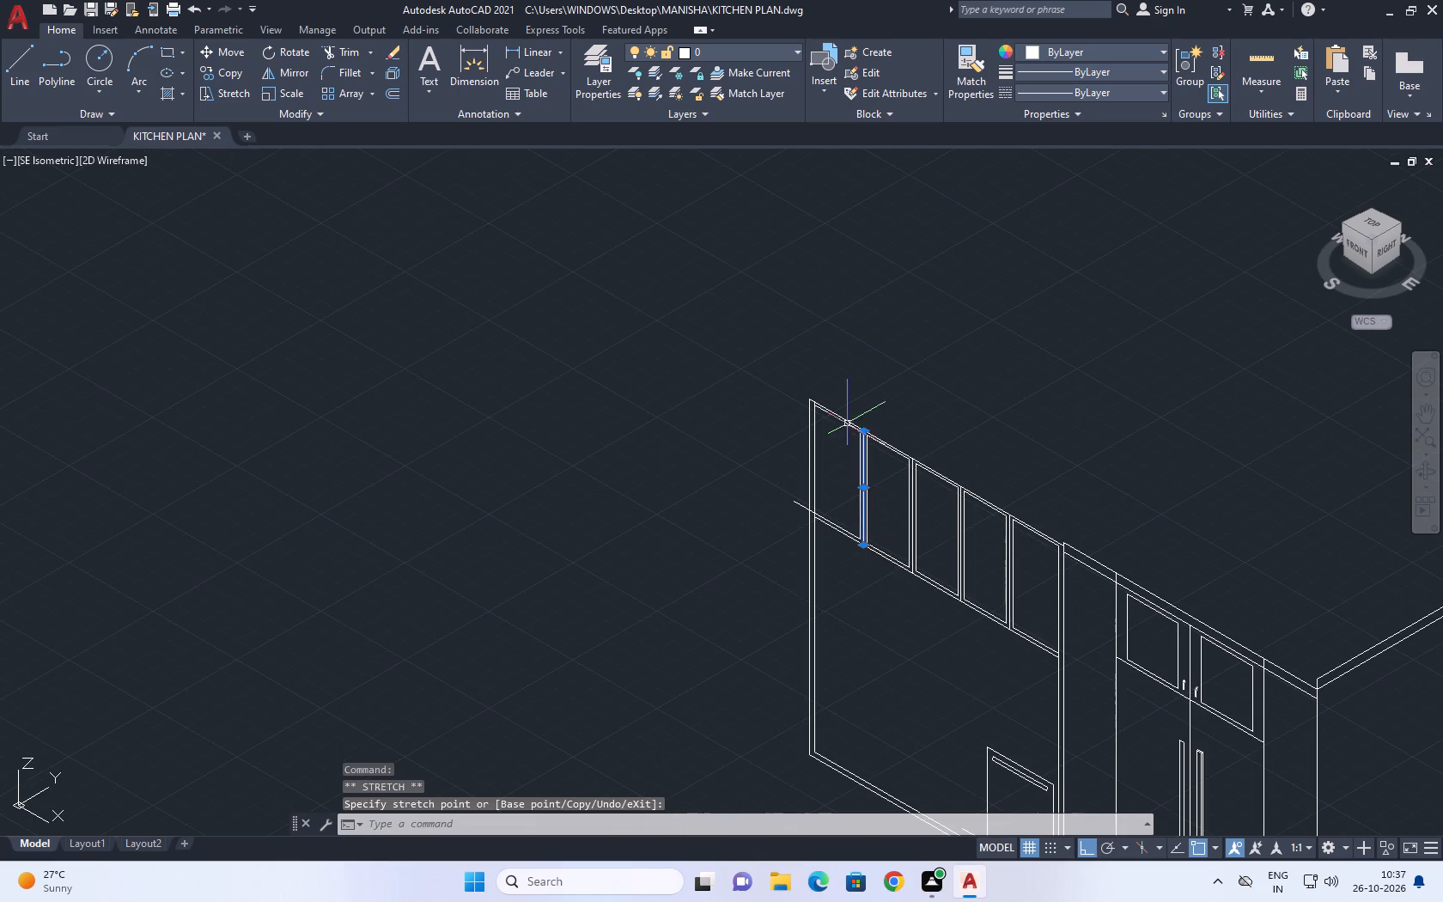
right_click(863, 335)
left_click(937, 625)
Shorten the first bay's inner bottom line so its outer end meets the end upright's inner line, and clear the selection.
scroll(843, 523, "up", 2)
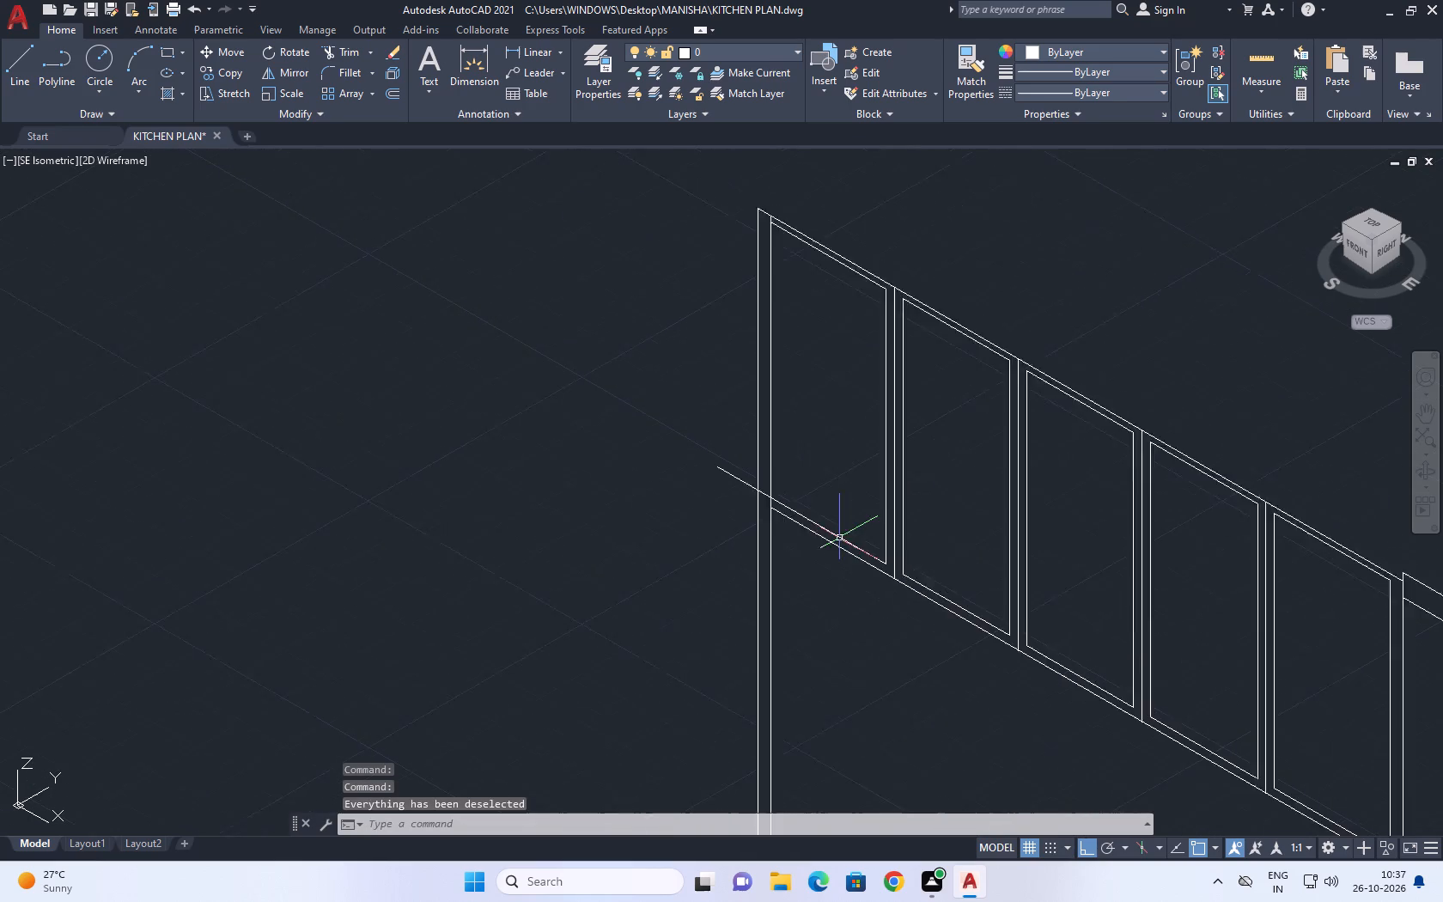
scroll(839, 538, "up", 1)
left_click(831, 534)
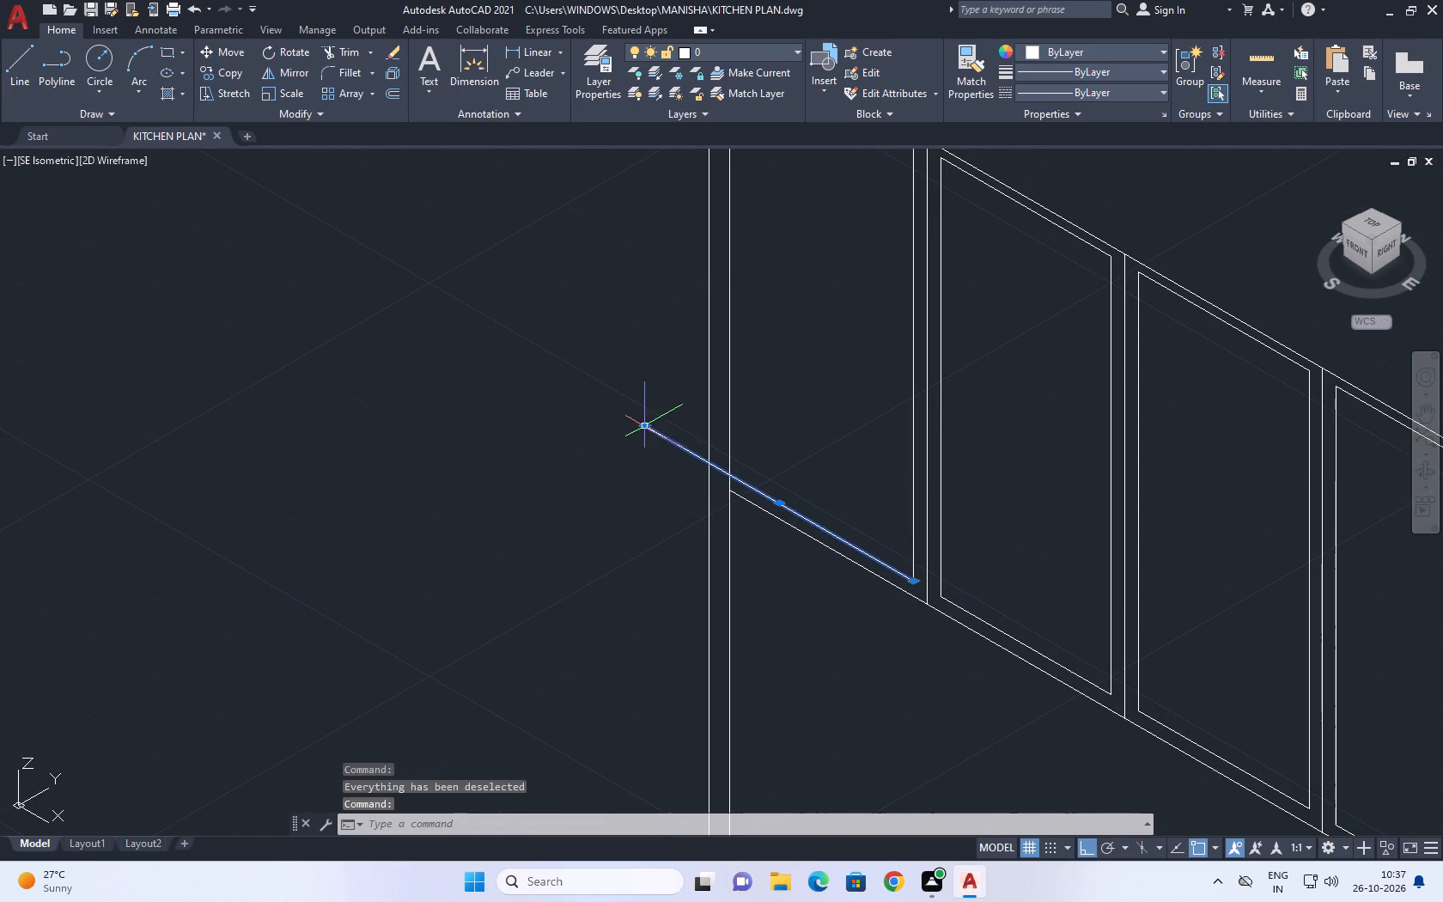
left_click(645, 427)
scroll(733, 486, "up", 2)
left_click(724, 456)
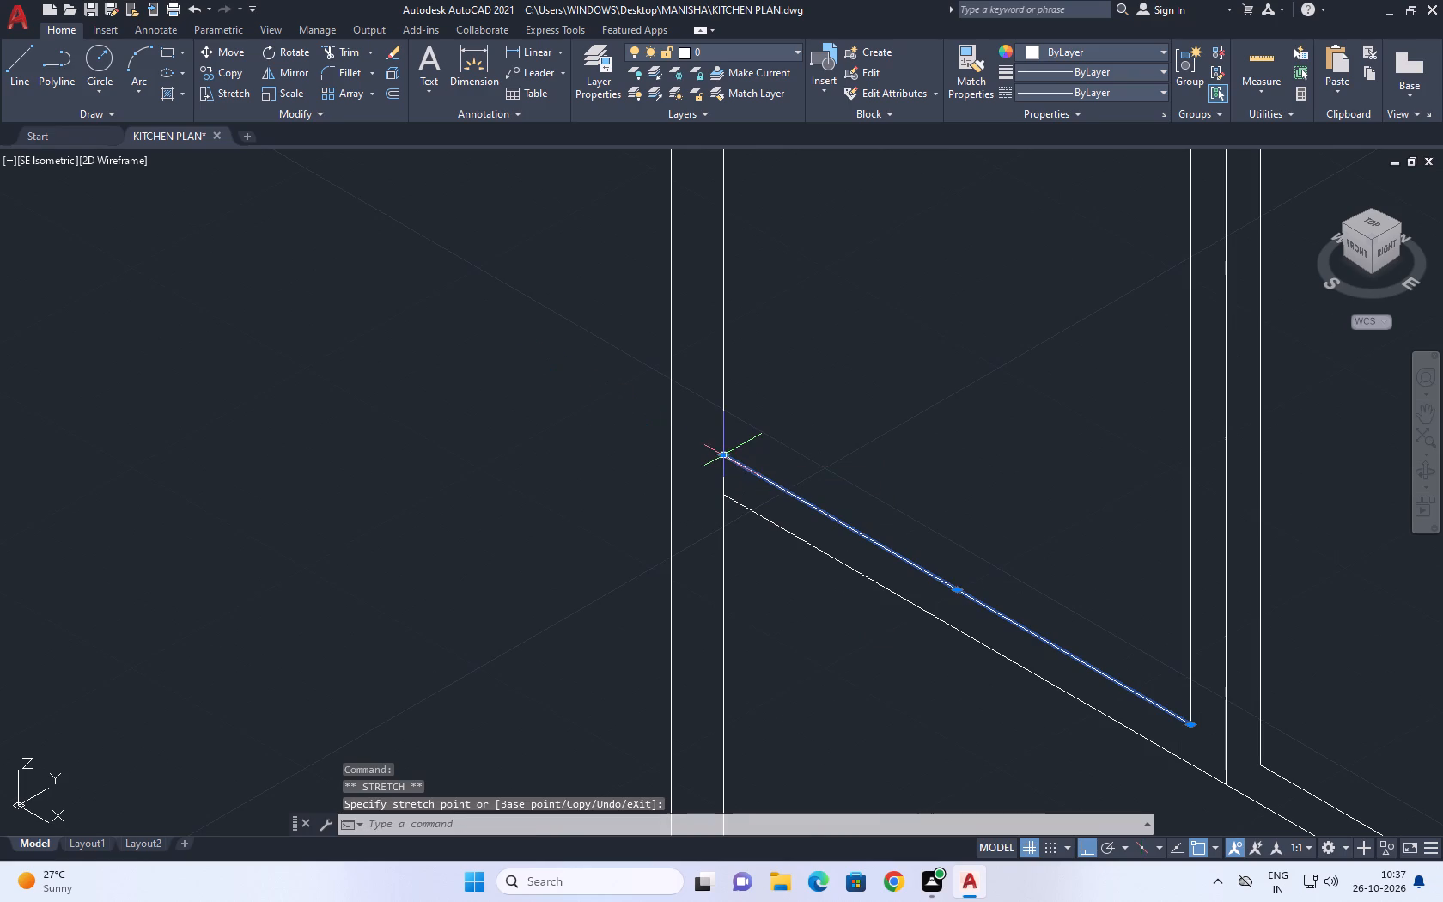
right_click(773, 400)
left_click(859, 695)
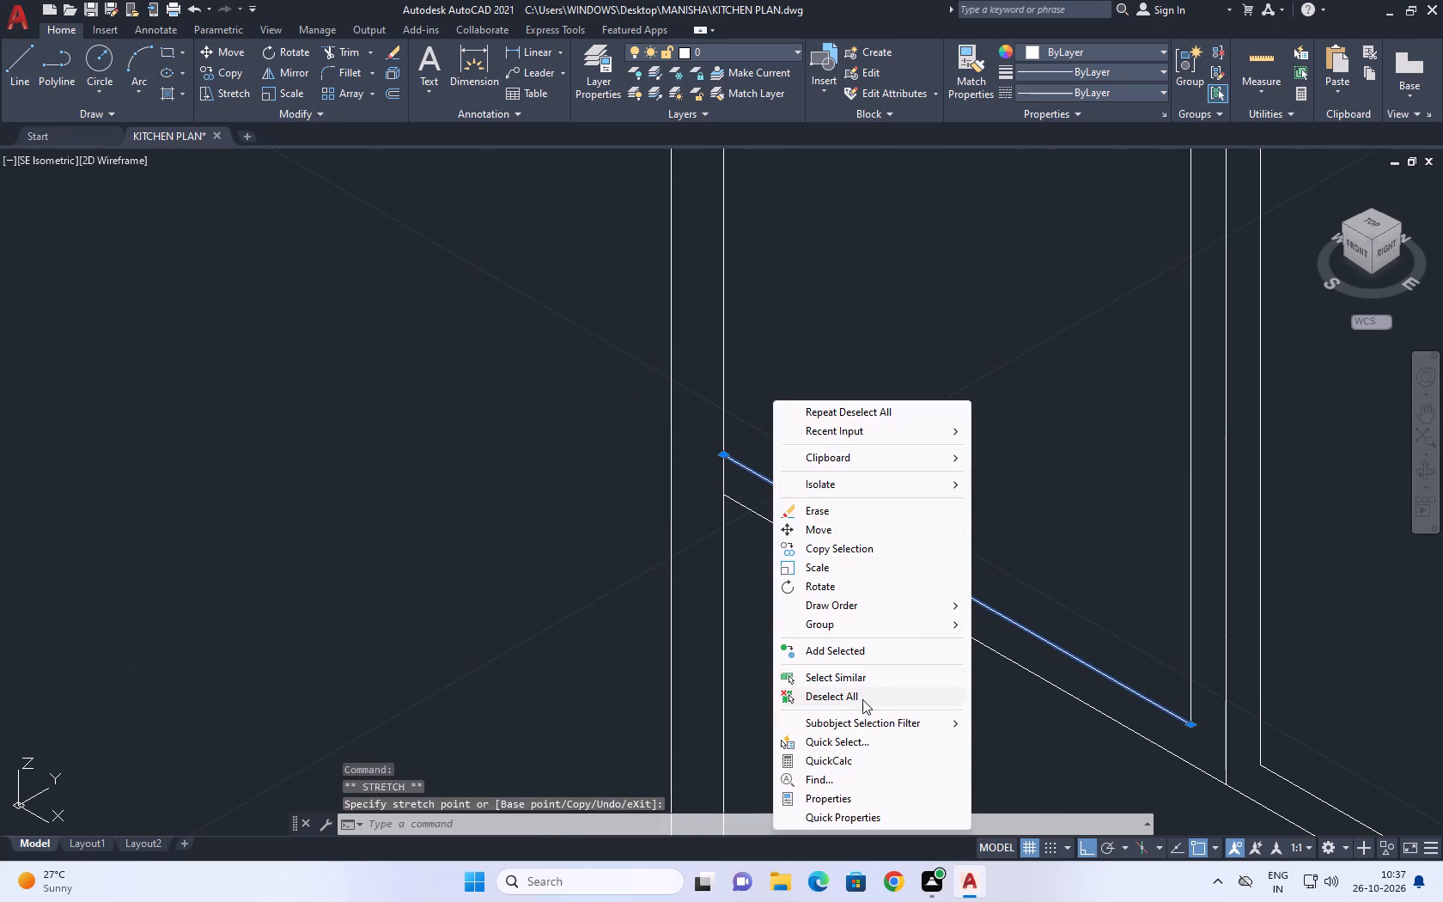
Move the fifth bay's inner top line straight down 1 unit.
scroll(854, 598, "down", 4)
middle_click_drag(953, 605, 907, 541)
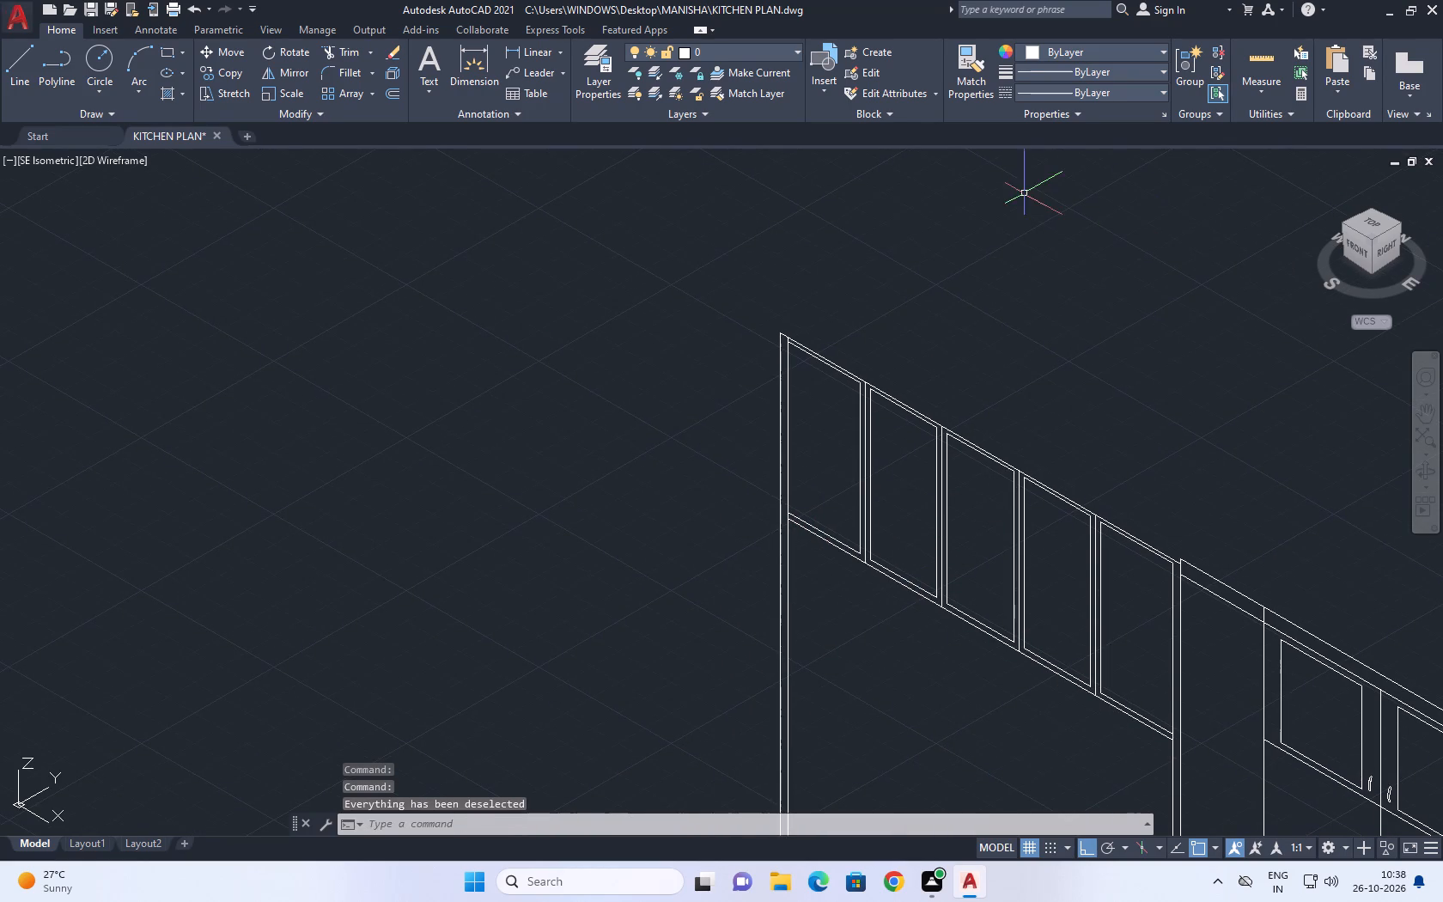
middle_click_drag(927, 465, 720, 379)
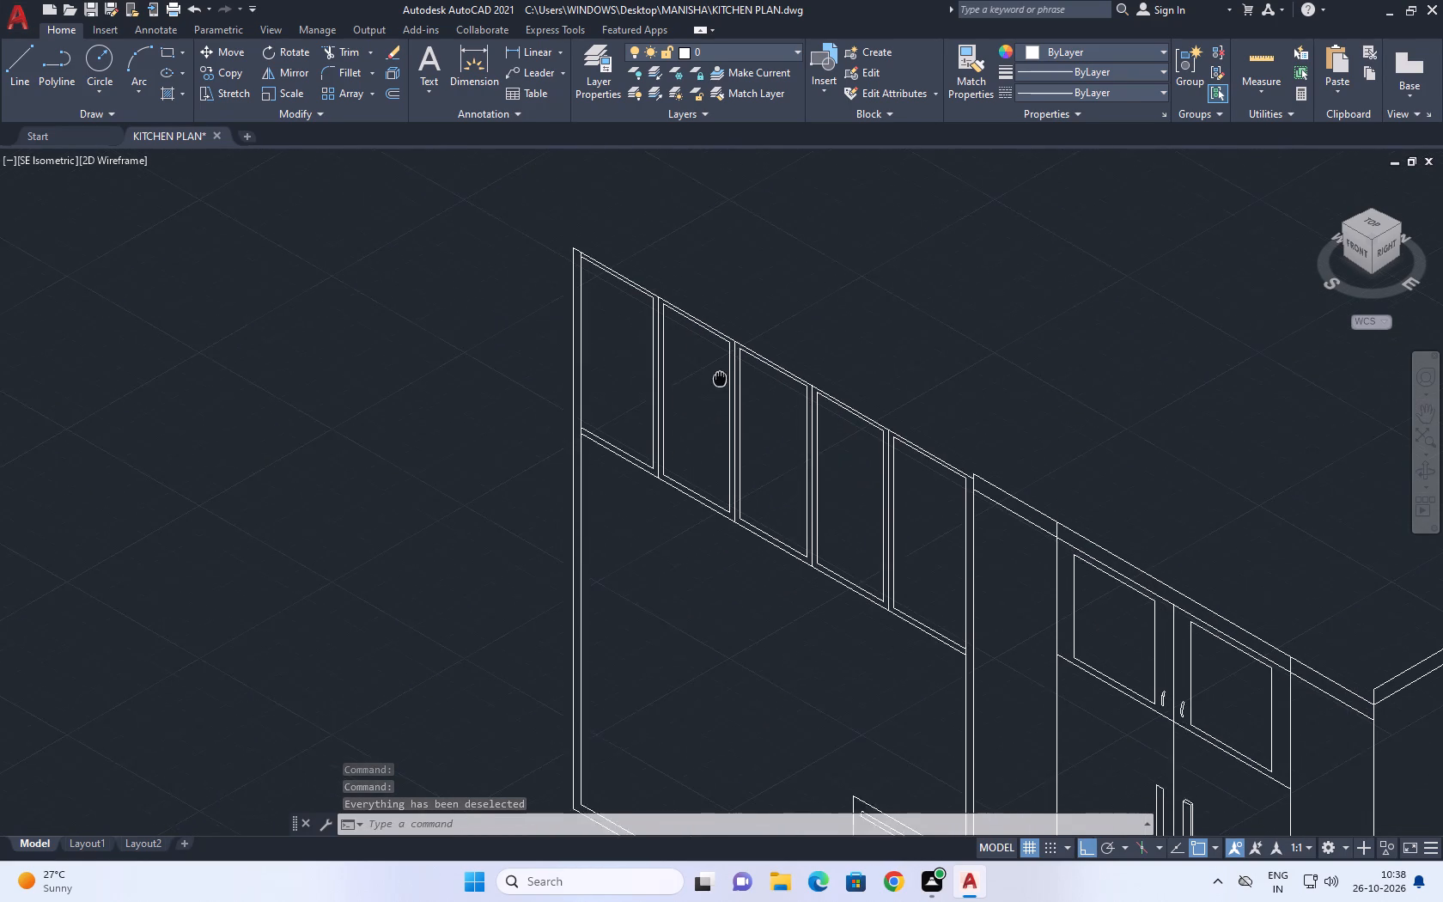
middle_click_drag(720, 379, 716, 374)
scroll(914, 473, "up", 3)
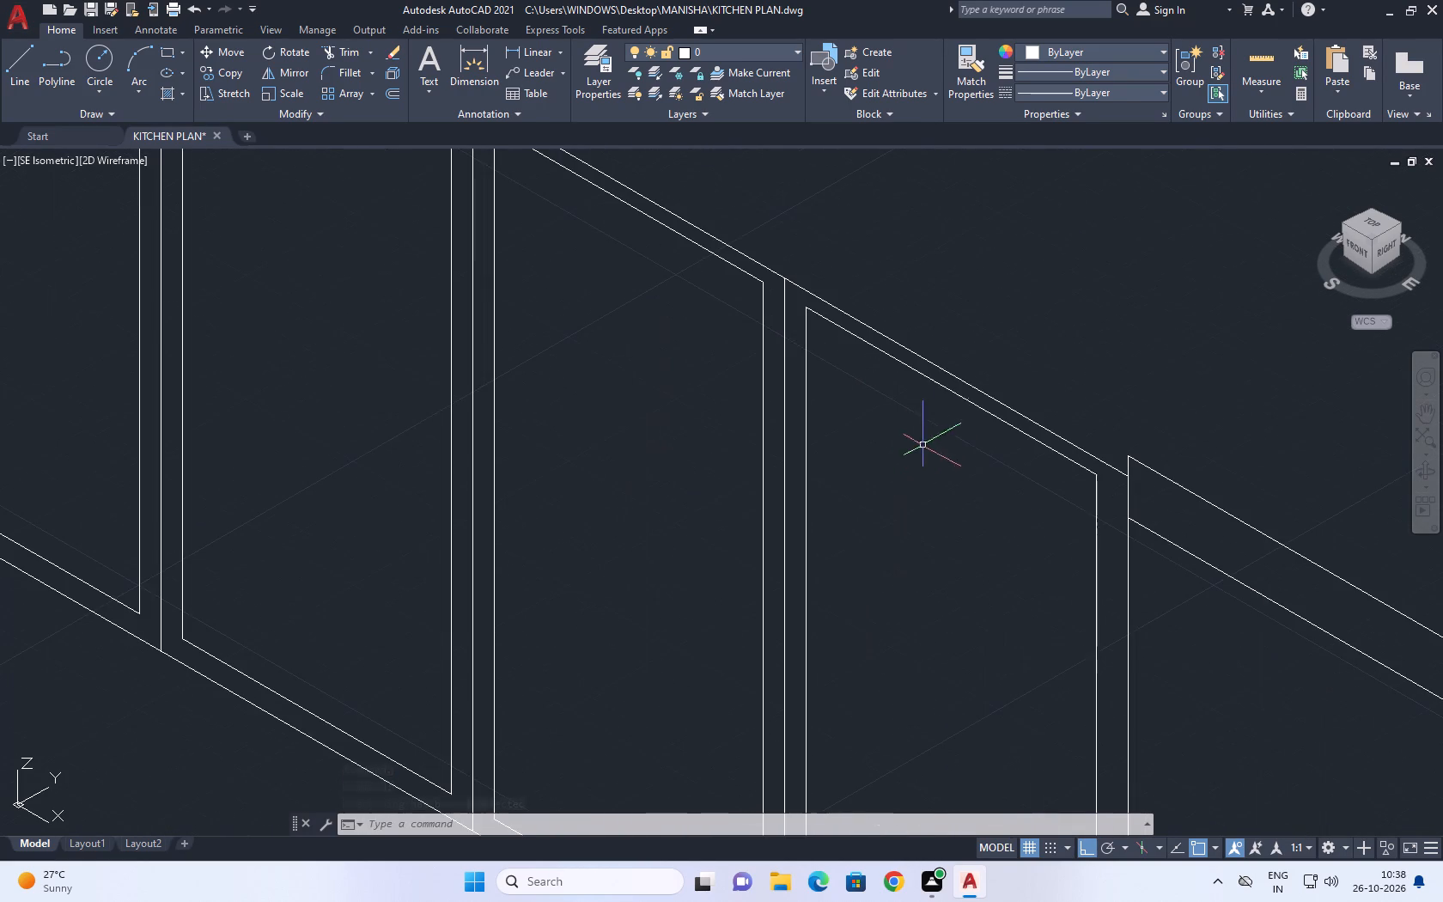
left_click(949, 385)
left_click(939, 399)
middle_click_drag(952, 414, 907, 387)
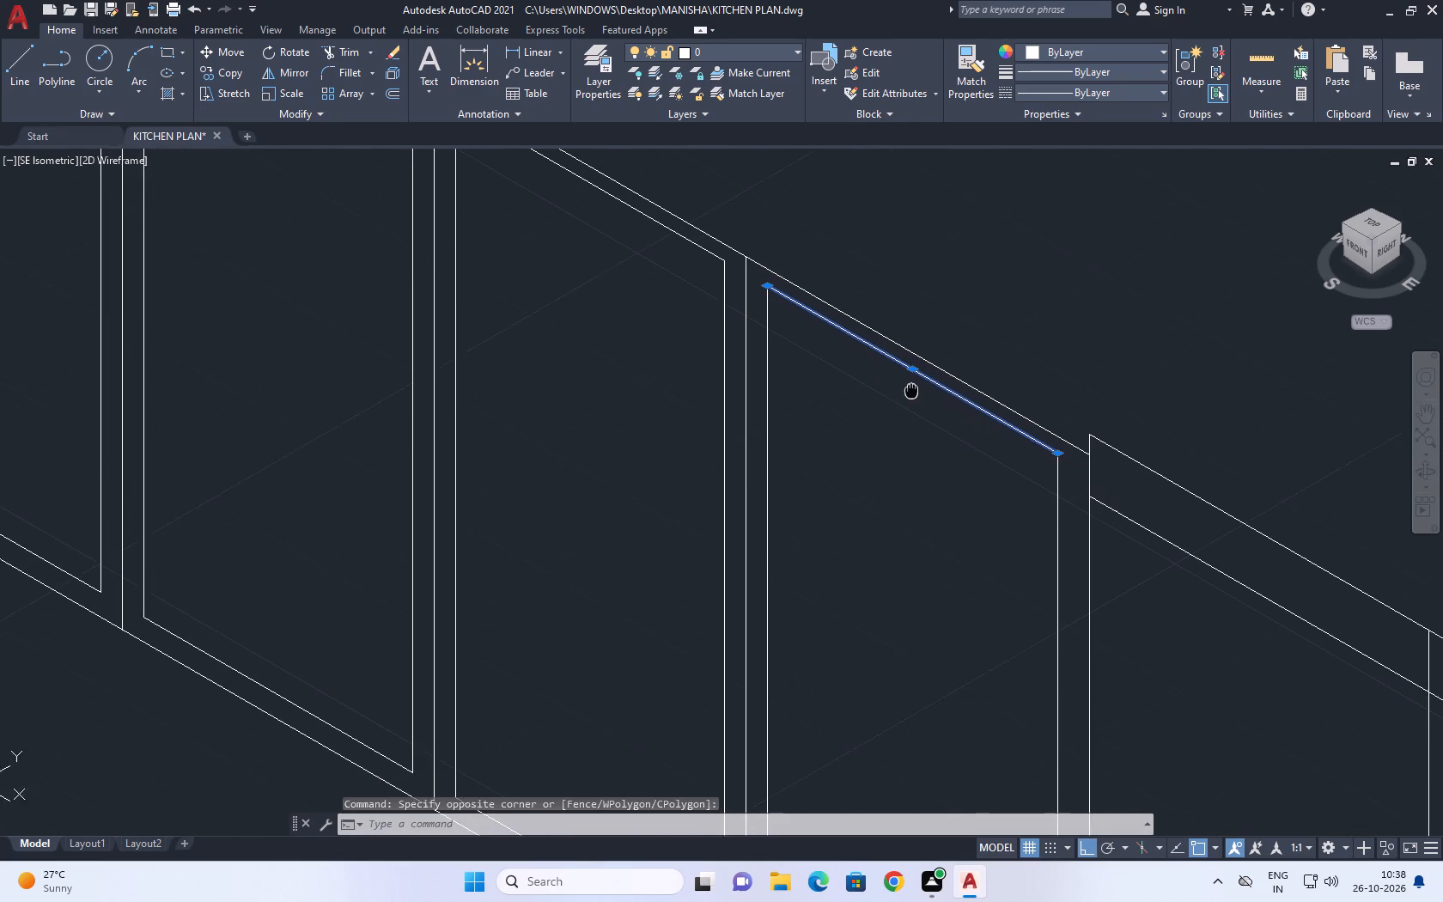
middle_click_drag(907, 387, 894, 381)
key("m")
key("space")
left_click(1034, 444)
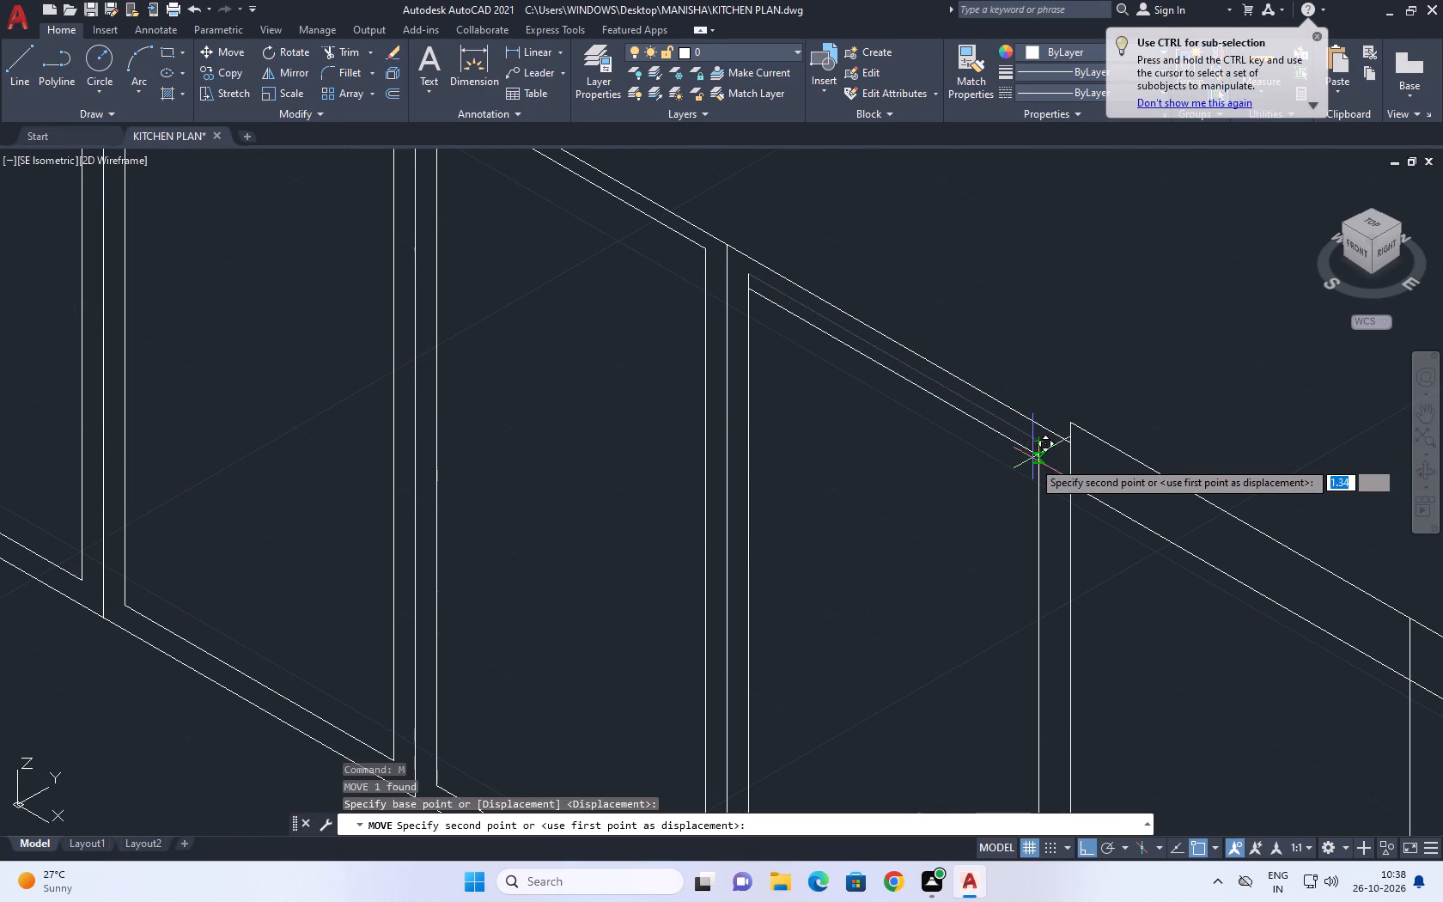
type("1")
key("space")
Shorten the top of the vertical line on the fifth bay's far side to the end of the lowered inner top line.
scroll(1039, 452, "up", 2)
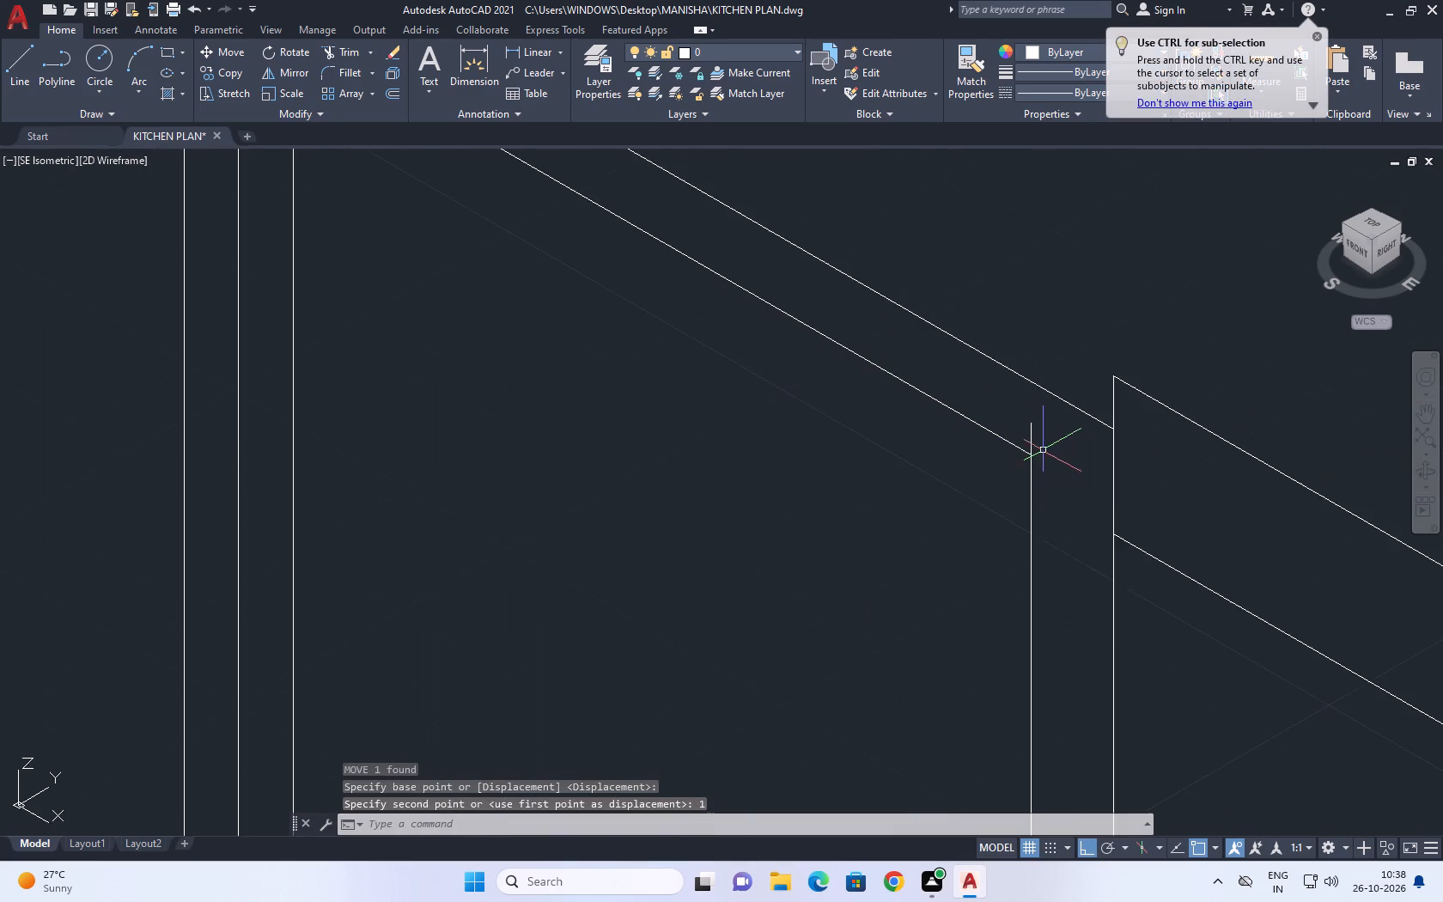
scroll(1043, 445, "up", 2)
left_click(1043, 441)
left_click(1008, 387)
left_click(1025, 411)
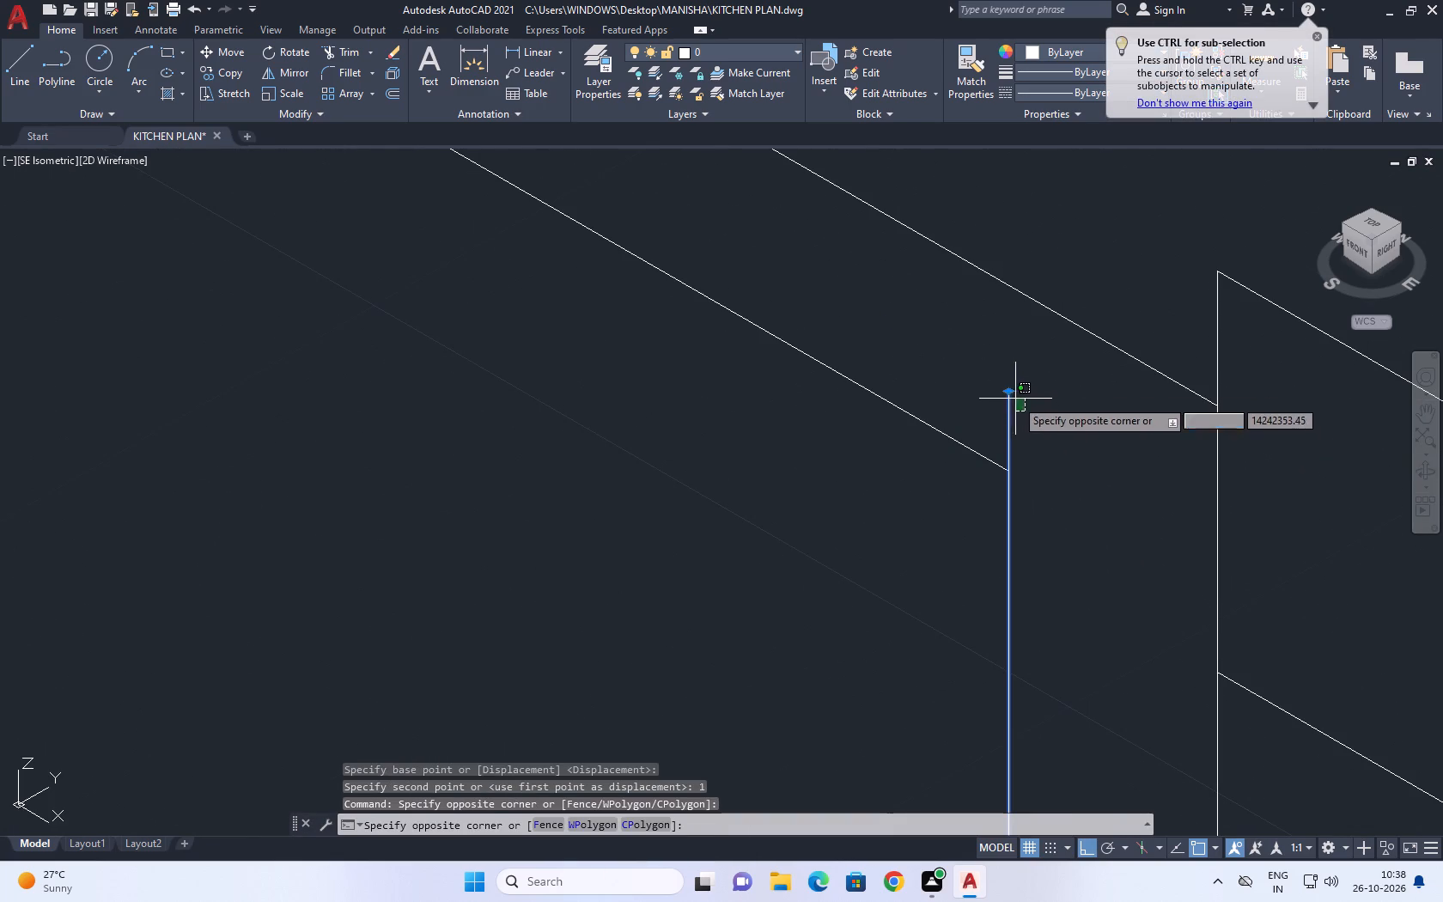
double_click(1013, 393)
left_click(1008, 473)
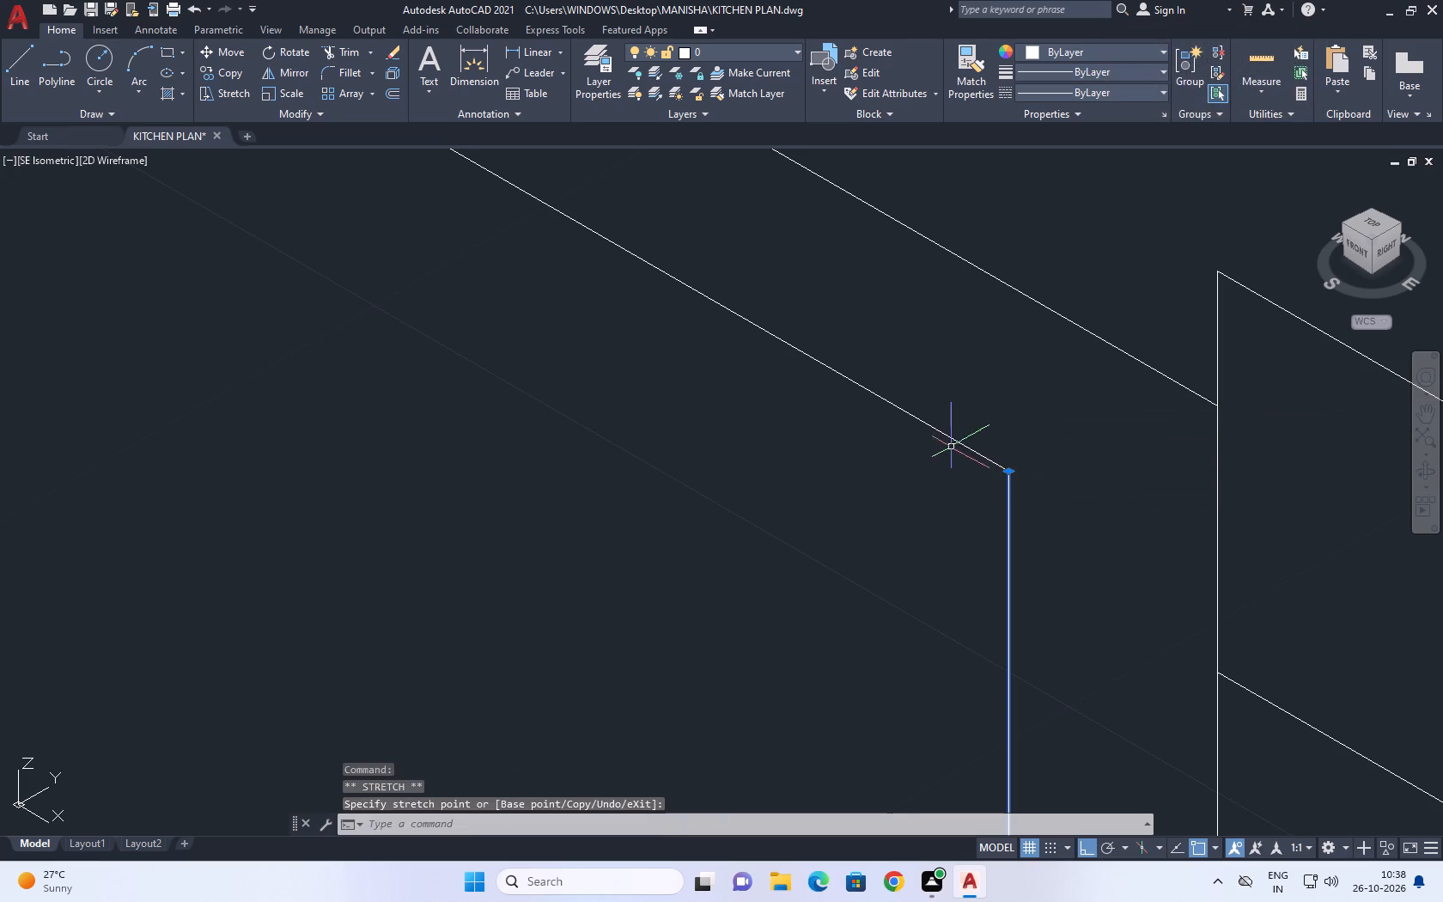
Shorten the top of the fourth divider's right side line to the fifth bay's inner top line and clear the selection.
scroll(820, 399, "down", 3)
middle_click_drag(642, 320, 760, 462)
middle_click_drag(520, 363, 558, 423)
scroll(596, 348, "up", 1)
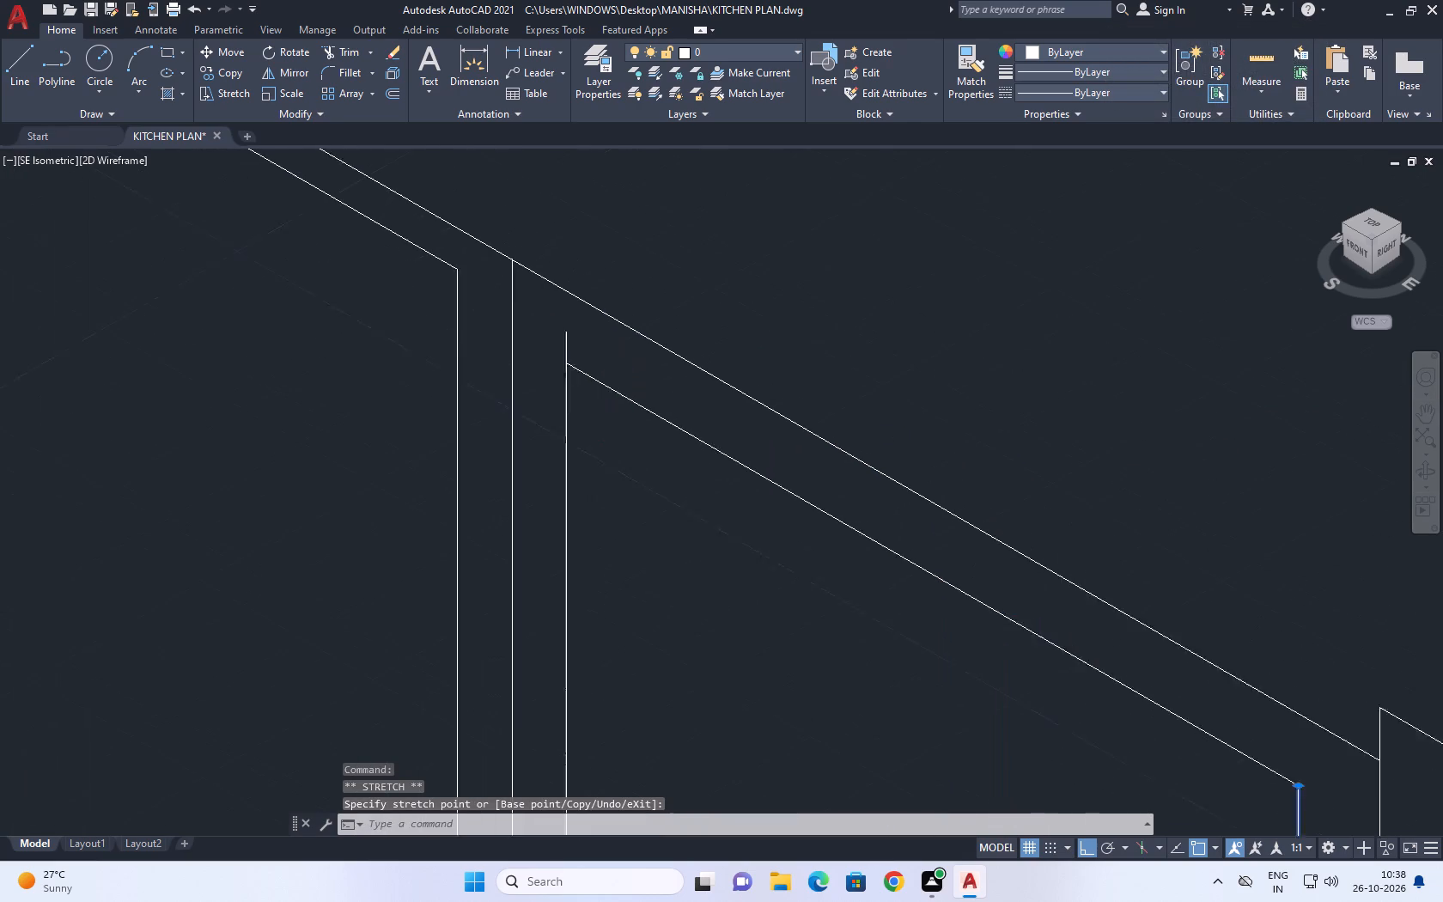
scroll(592, 345, "up", 3)
left_click(592, 358)
left_click(556, 307)
left_click(561, 298)
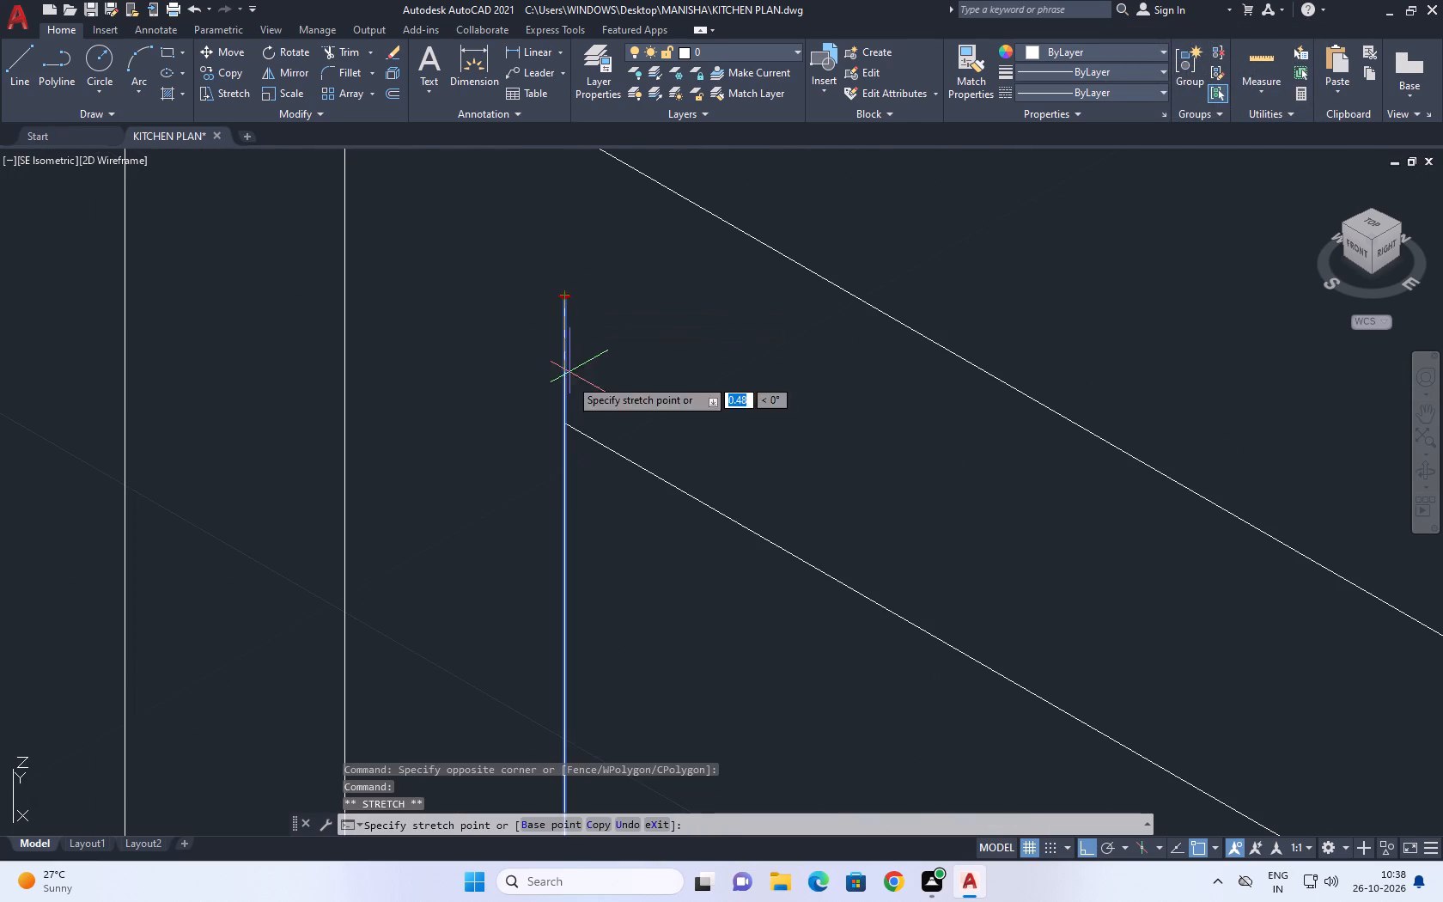
left_click(565, 424)
scroll(569, 343, "down", 6)
middle_click_drag(540, 316, 593, 399)
right_click(692, 284)
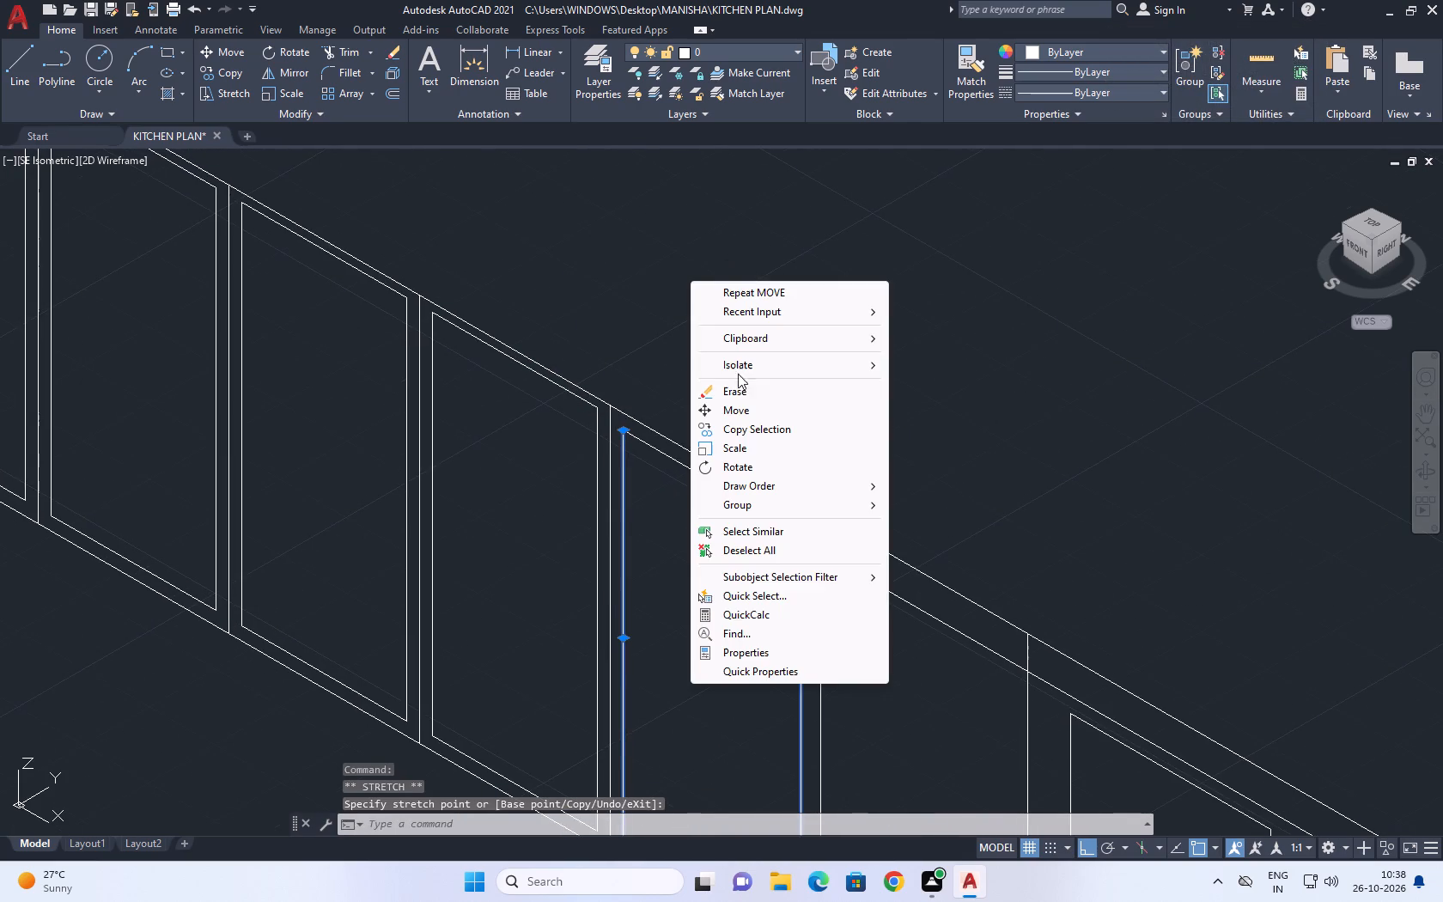
left_click(763, 549)
Move the fourth bay's inner top line straight down 1 unit.
scroll(595, 441, "up", 3)
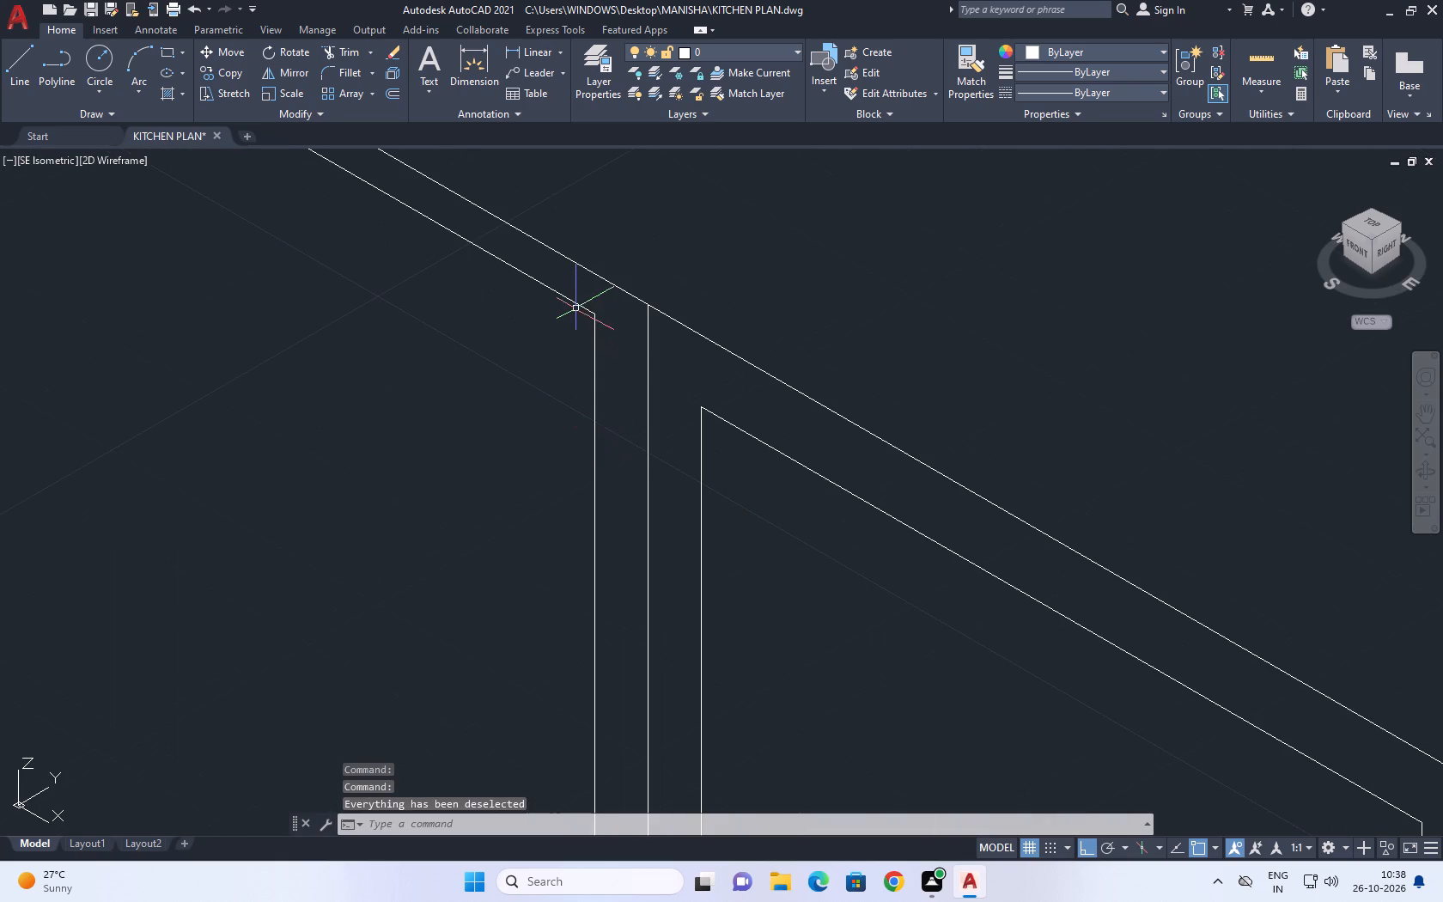
left_click(575, 301)
key("m")
key("space")
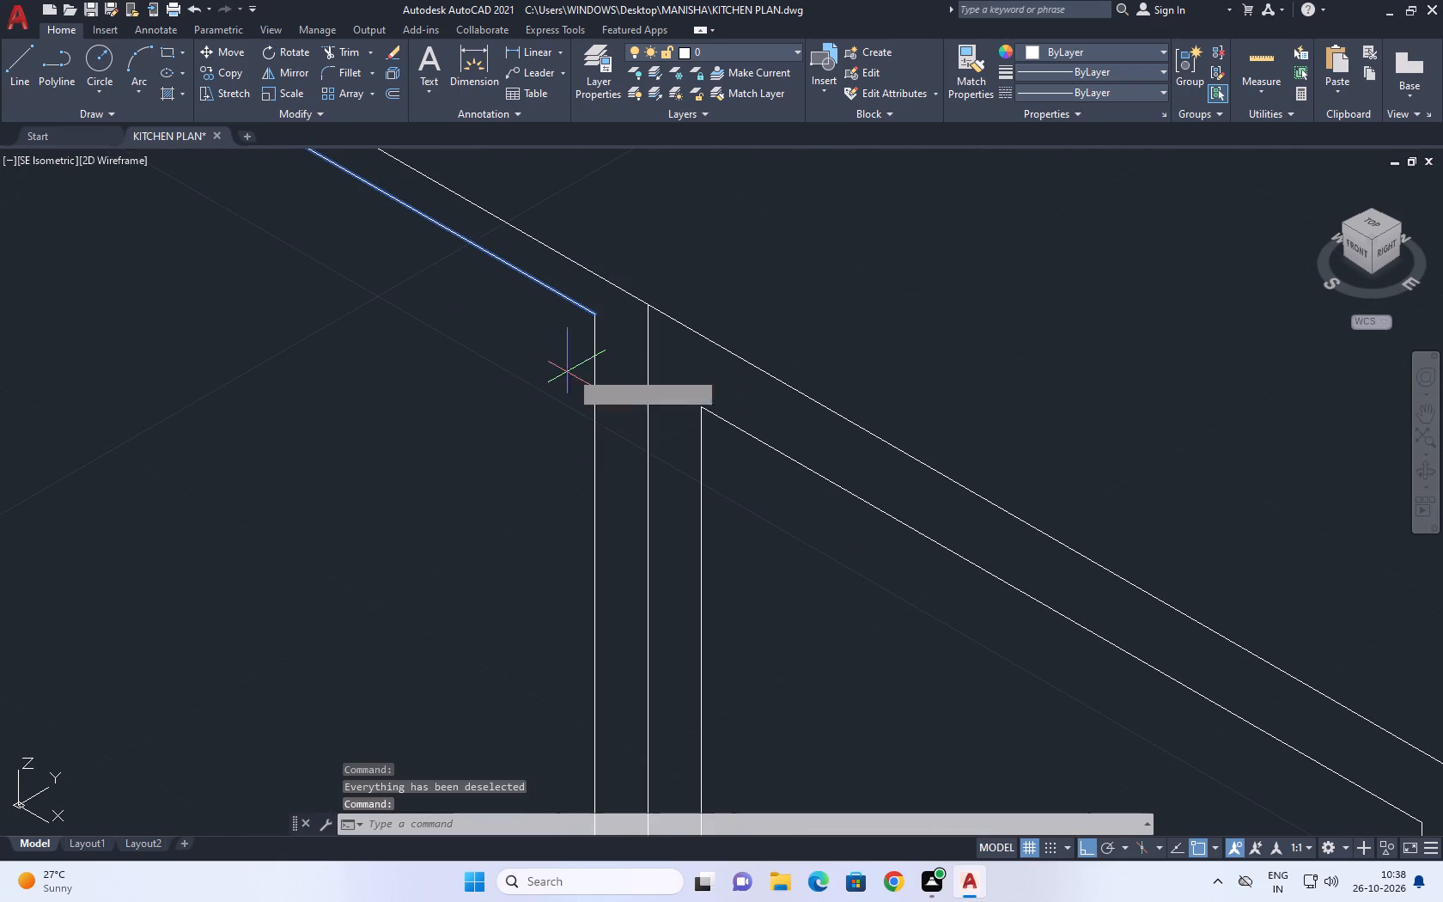
left_click(596, 319)
key("1")
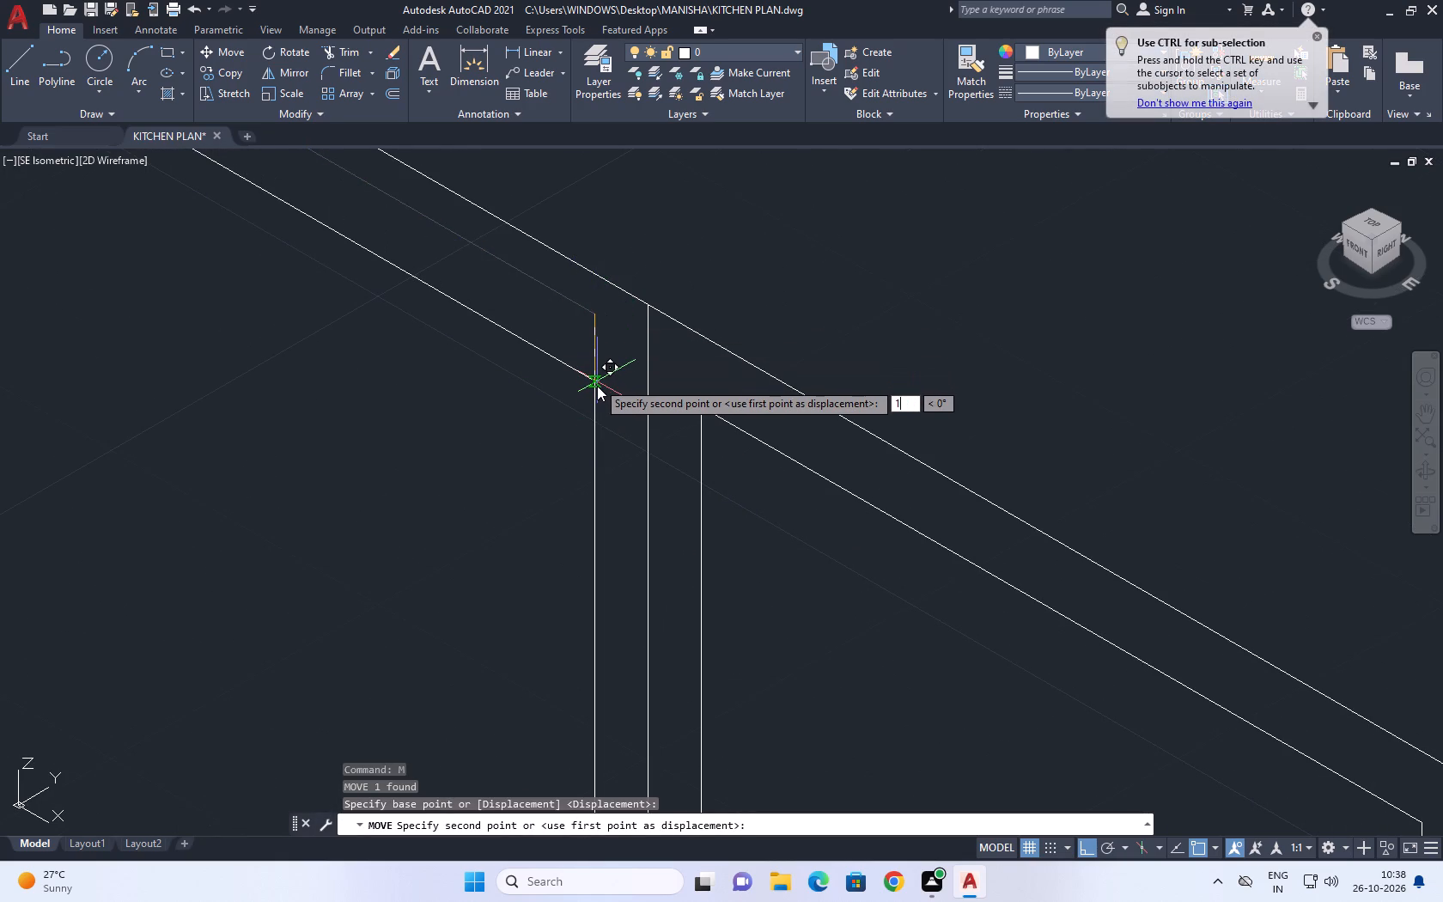
key("space")
scroll(689, 422, "down", 2)
middle_click_drag(613, 391, 683, 472)
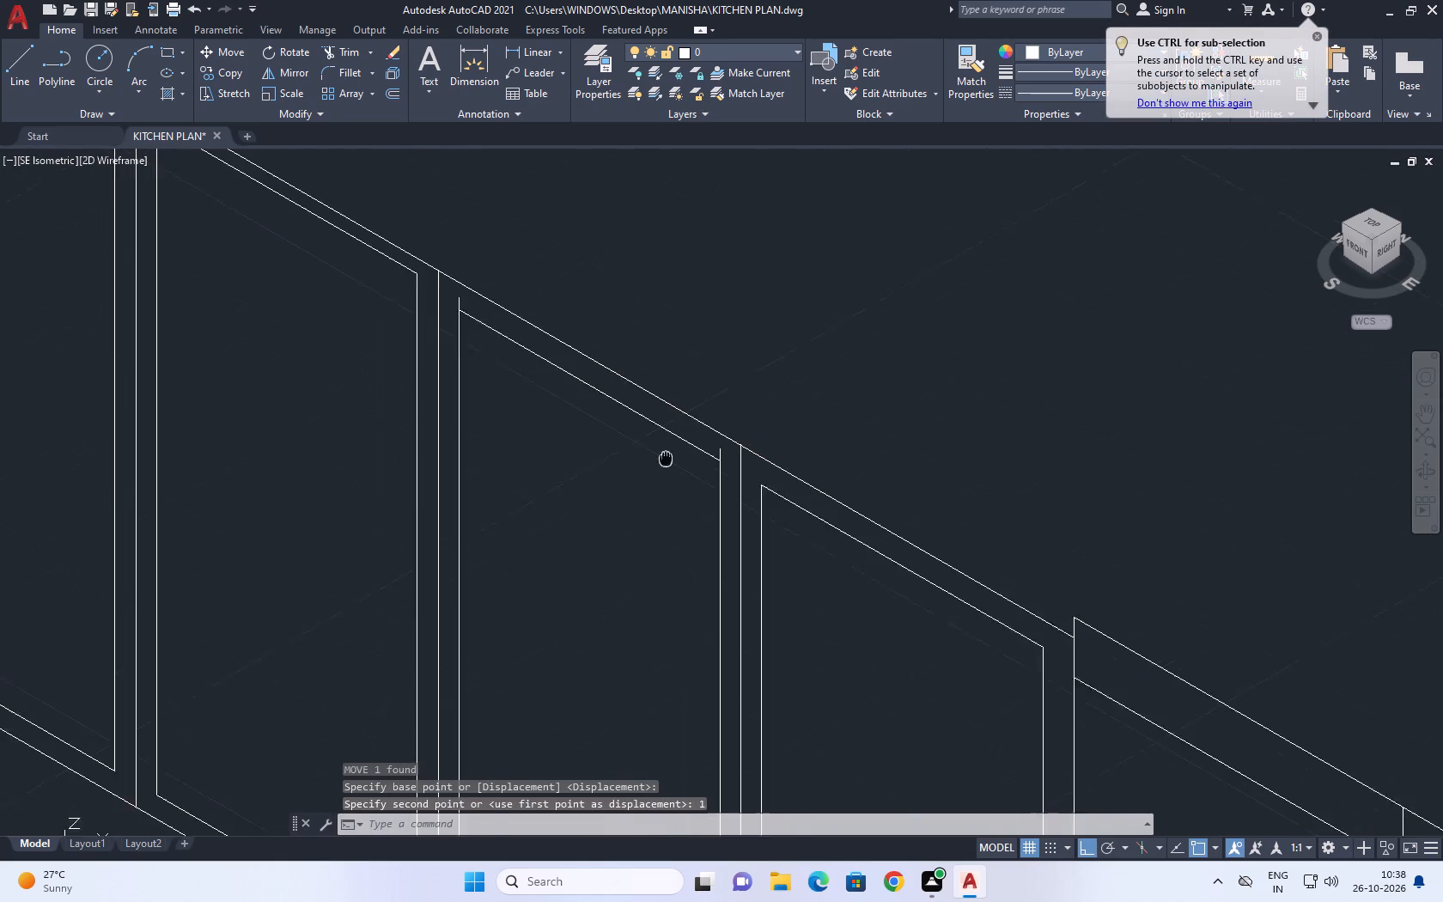
middle_click_drag(683, 472, 720, 511)
key("Escape")
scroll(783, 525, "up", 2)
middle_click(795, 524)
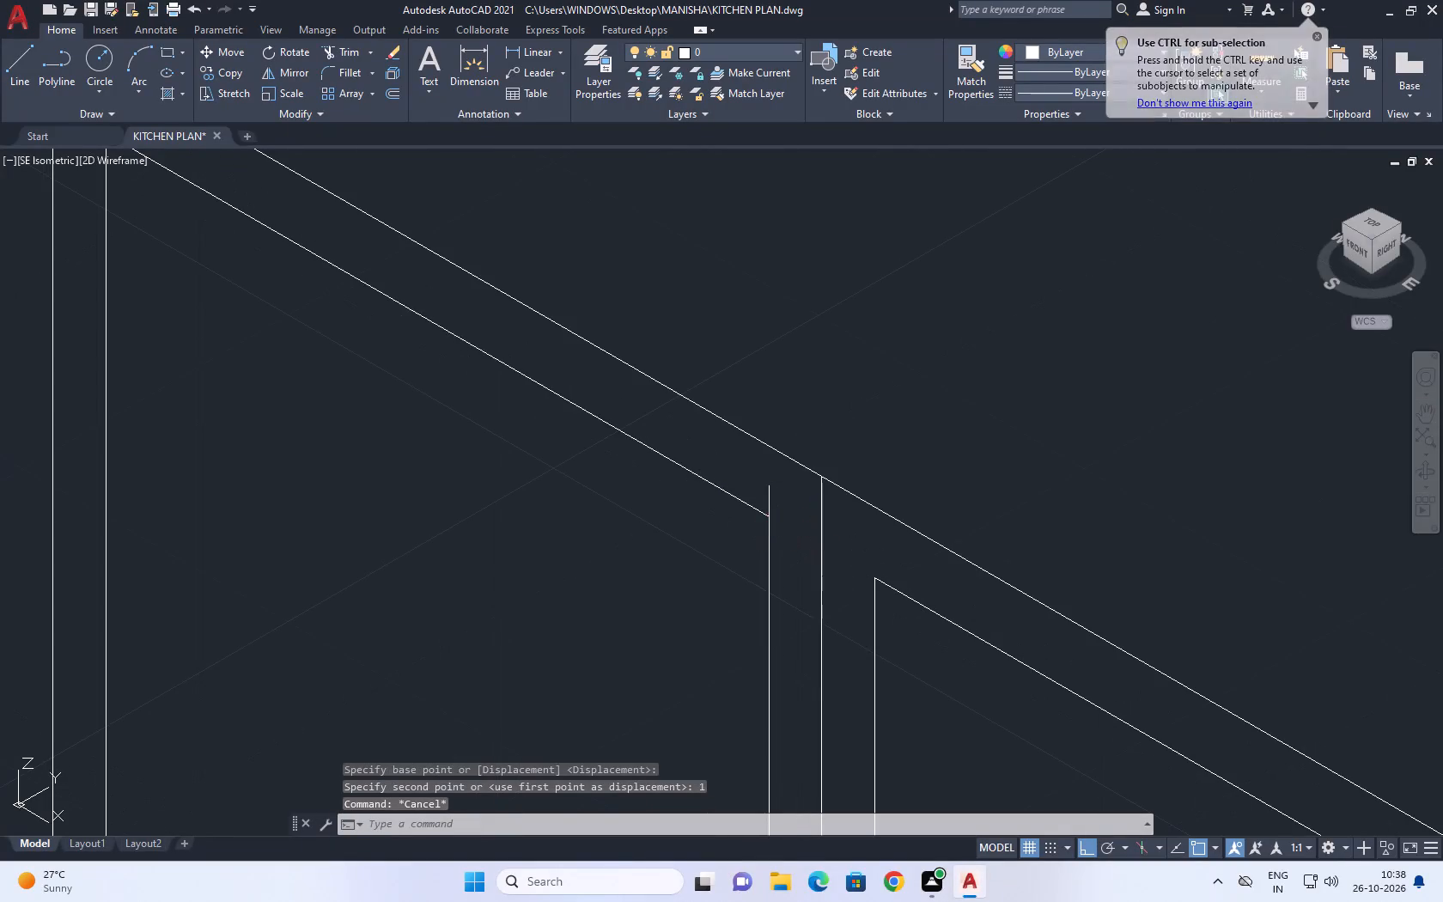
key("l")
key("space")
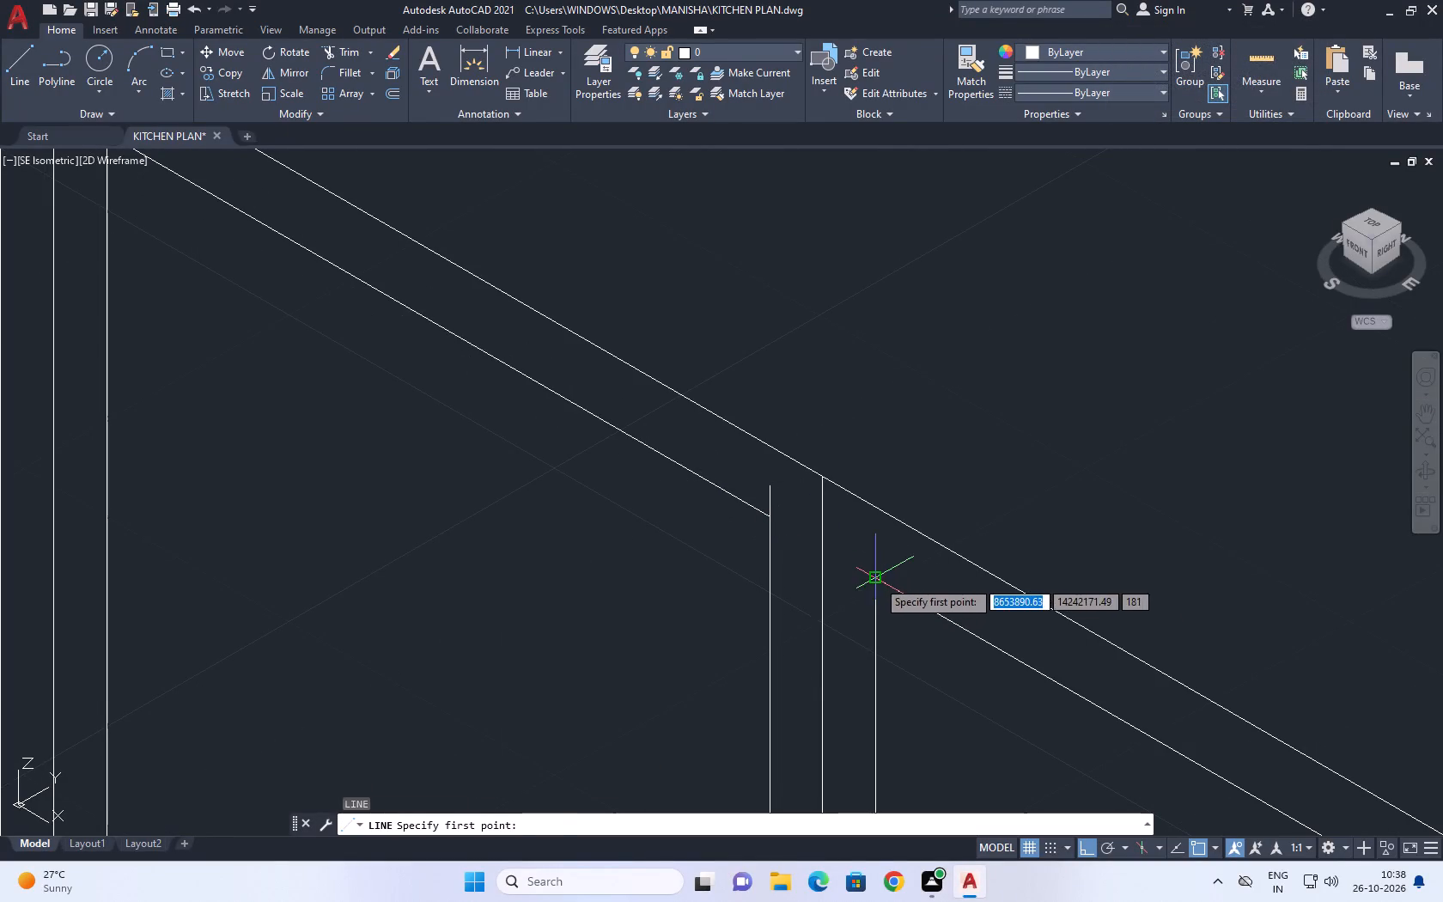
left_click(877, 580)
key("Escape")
Shorten the top of the fourth divider's left side line to the end of the fourth bay's lowered inner top line.
scroll(780, 537, "down", 1)
scroll(788, 521, "up", 3)
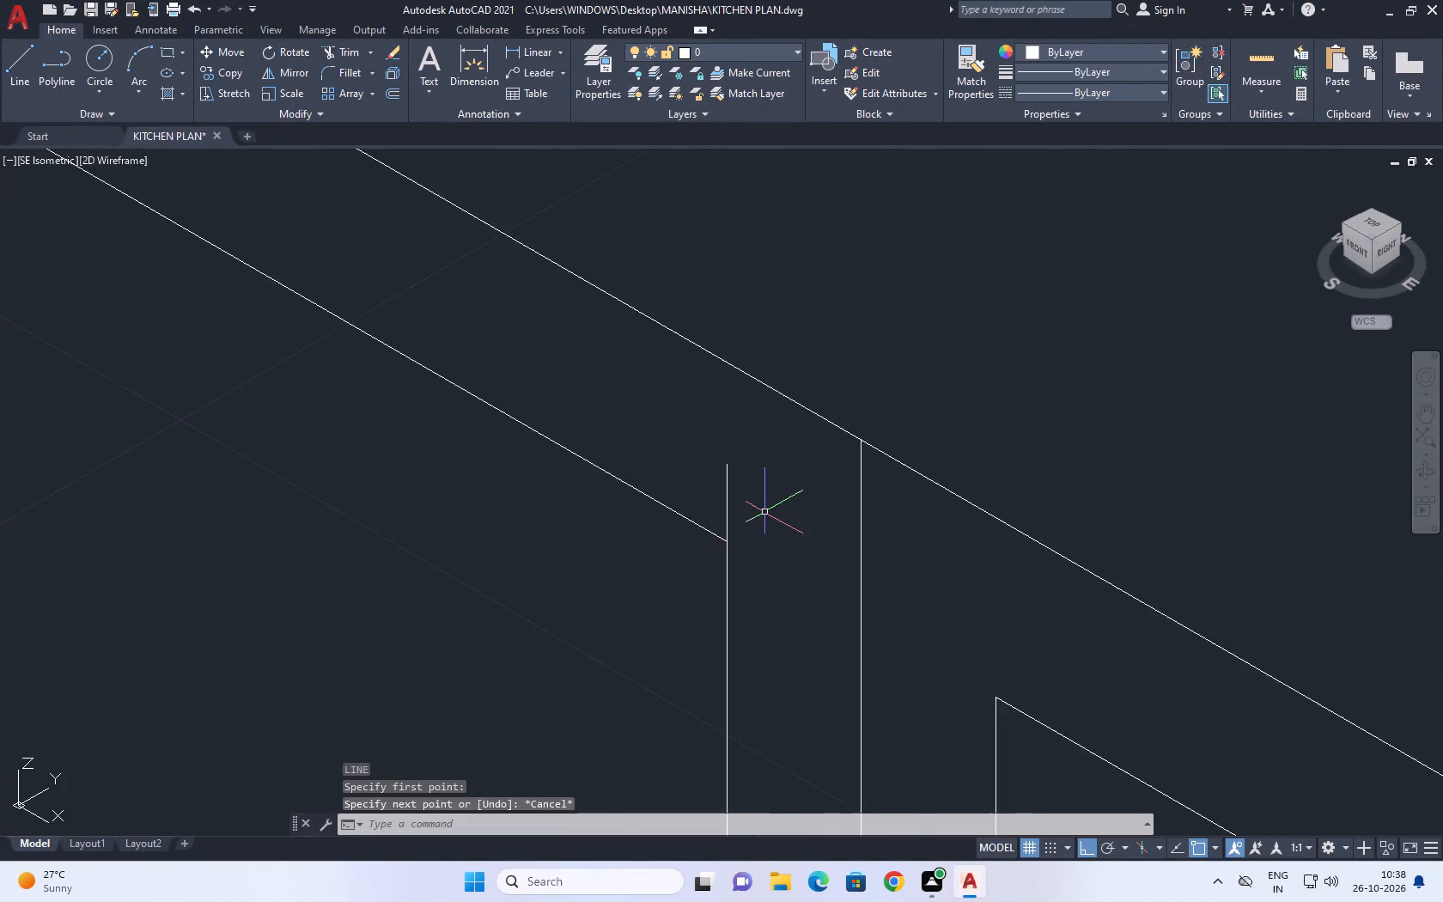
scroll(762, 512, "up", 1)
left_click(748, 500)
left_click(627, 395)
left_click(704, 434)
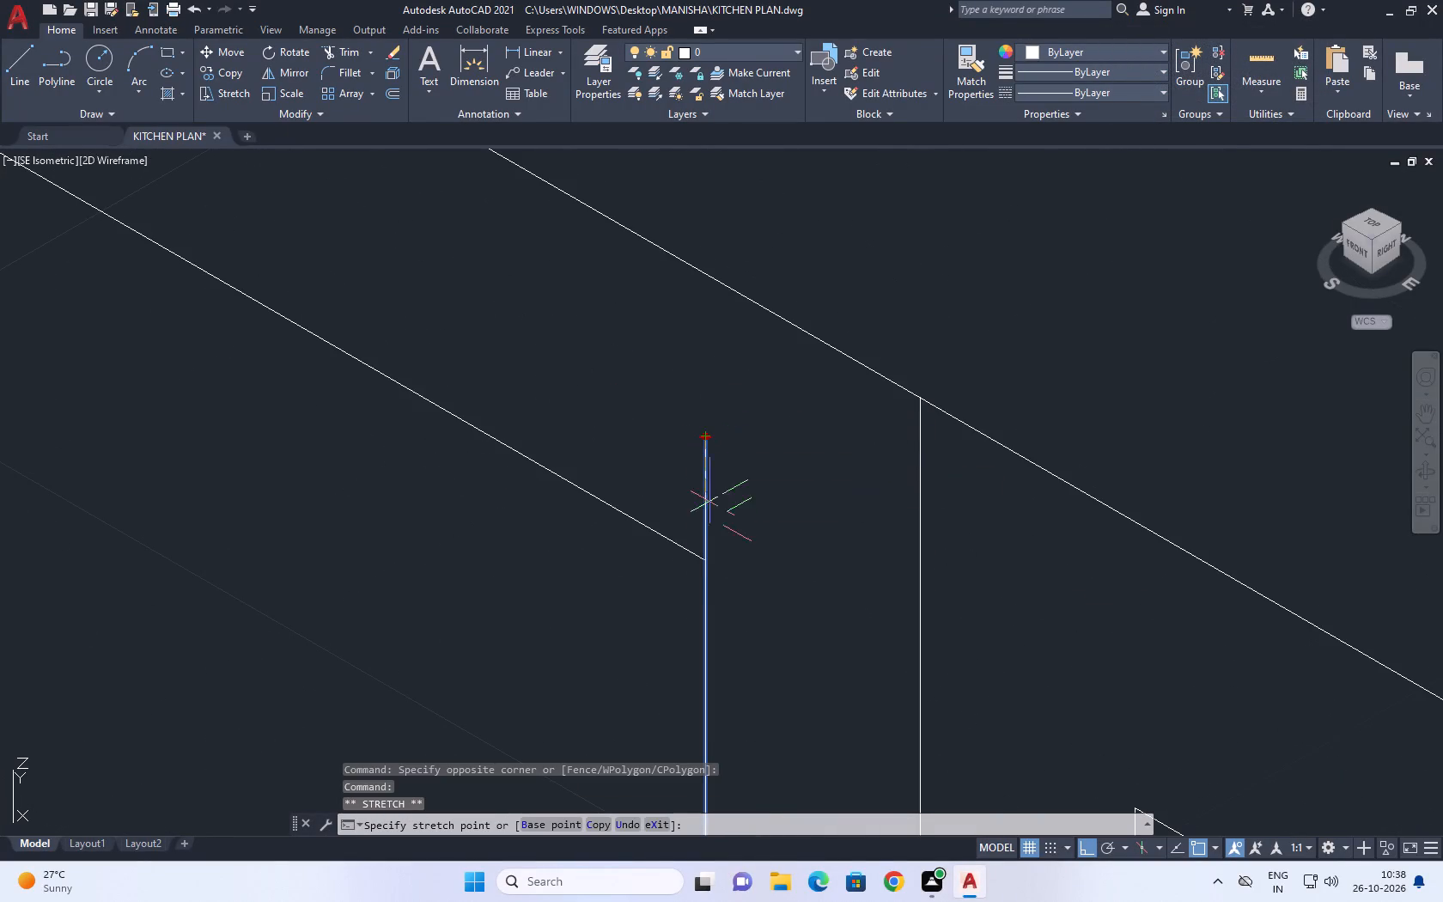
left_click(707, 557)
Shorten the top of the third divider's right side line to the fourth bay's inner top line and clear the selection.
scroll(648, 453, "down", 4)
middle_click_drag(594, 429, 627, 469)
middle_click_drag(420, 383, 617, 455)
scroll(437, 326, "up", 5)
left_click_drag(807, 341, 771, 324)
left_click(690, 266)
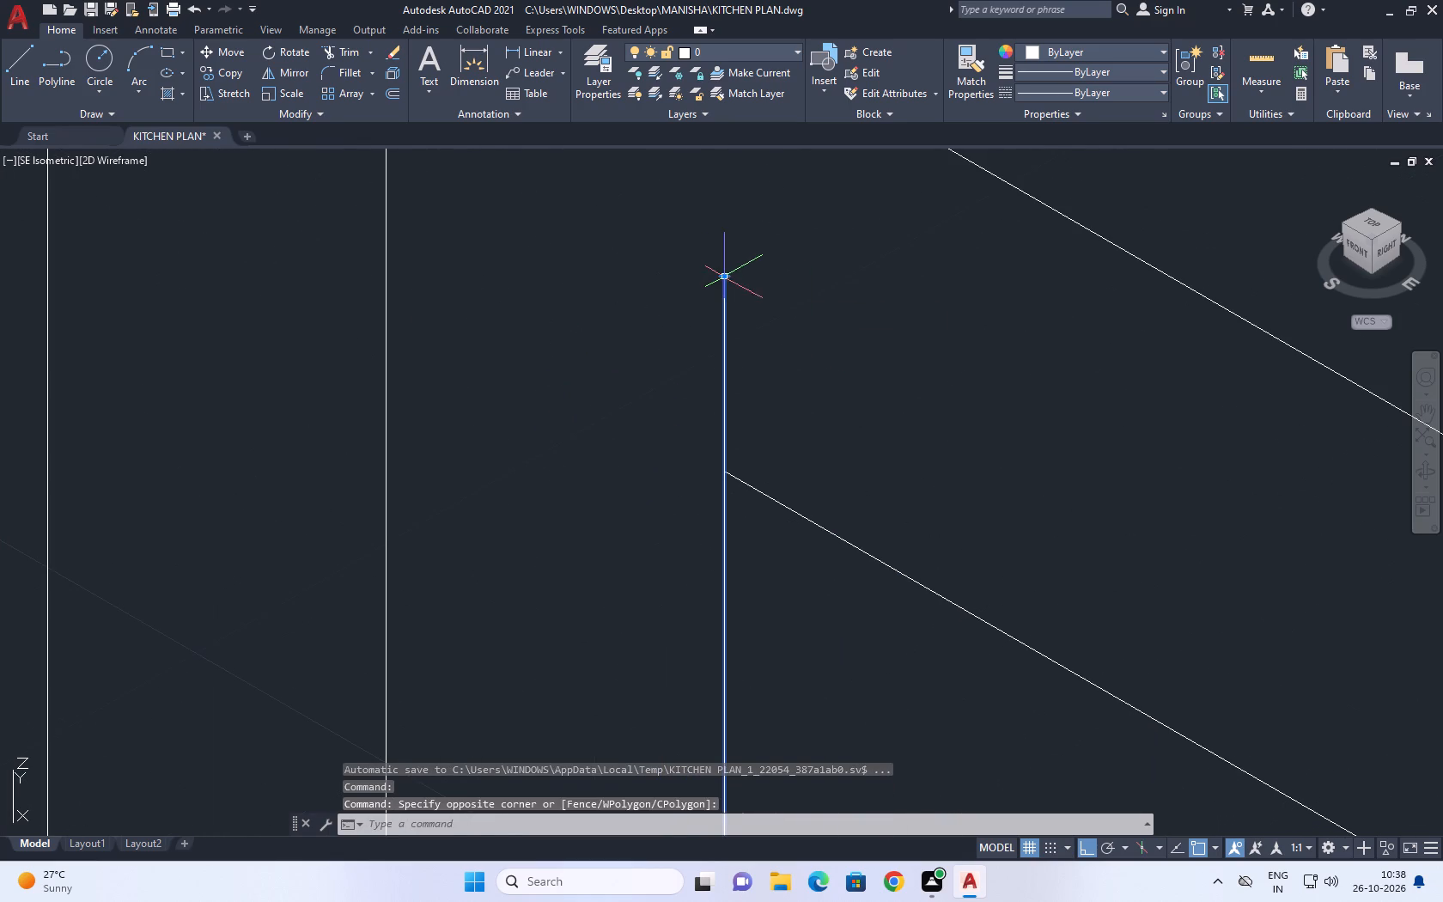
left_click(720, 277)
left_click(725, 468)
middle_click_drag(736, 332, 730, 372)
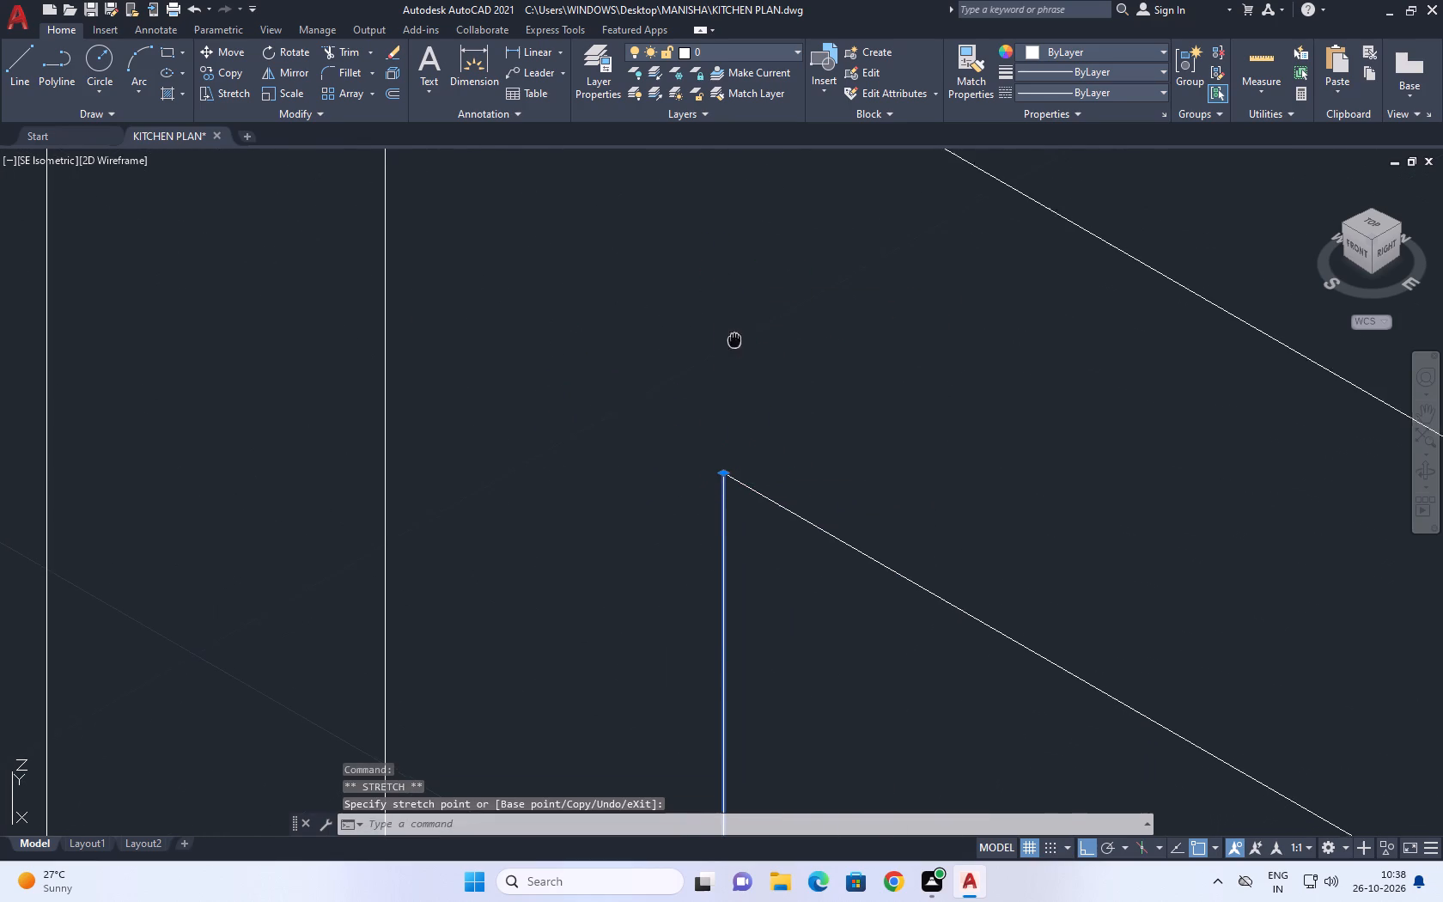
middle_click_drag(730, 372, 724, 466)
right_click(717, 369)
left_click(778, 628)
Move the third bay's inner top line straight down 1 unit.
scroll(767, 533, "down", 5)
middle_click_drag(728, 404, 733, 444)
scroll(701, 559, "up", 3)
left_click_drag(679, 381, 666, 394)
left_click(622, 429)
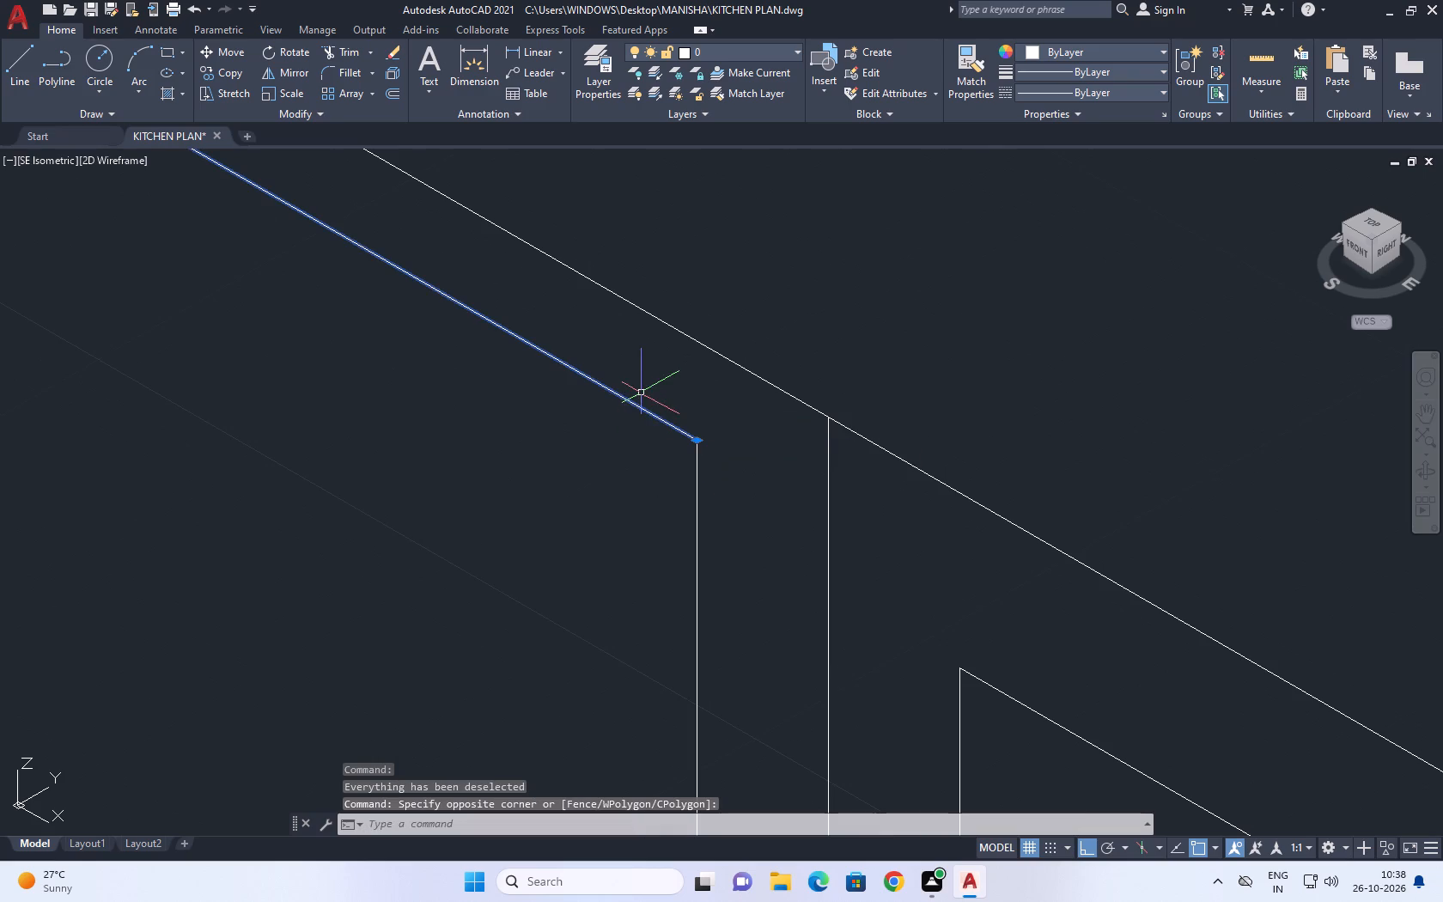
key("m")
key("space")
left_click(700, 439)
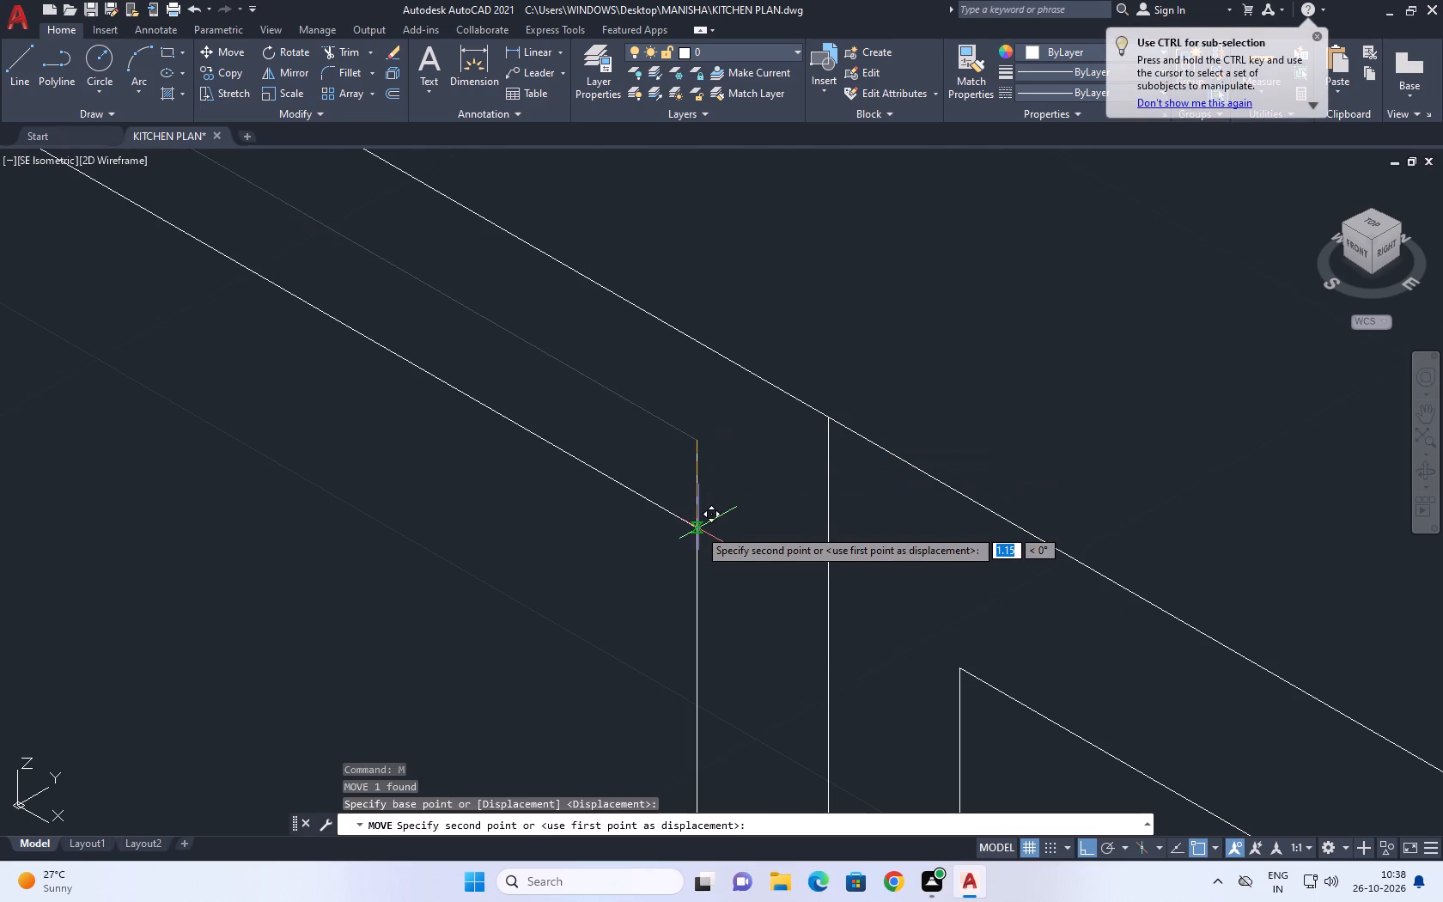
key("1")
key("space")
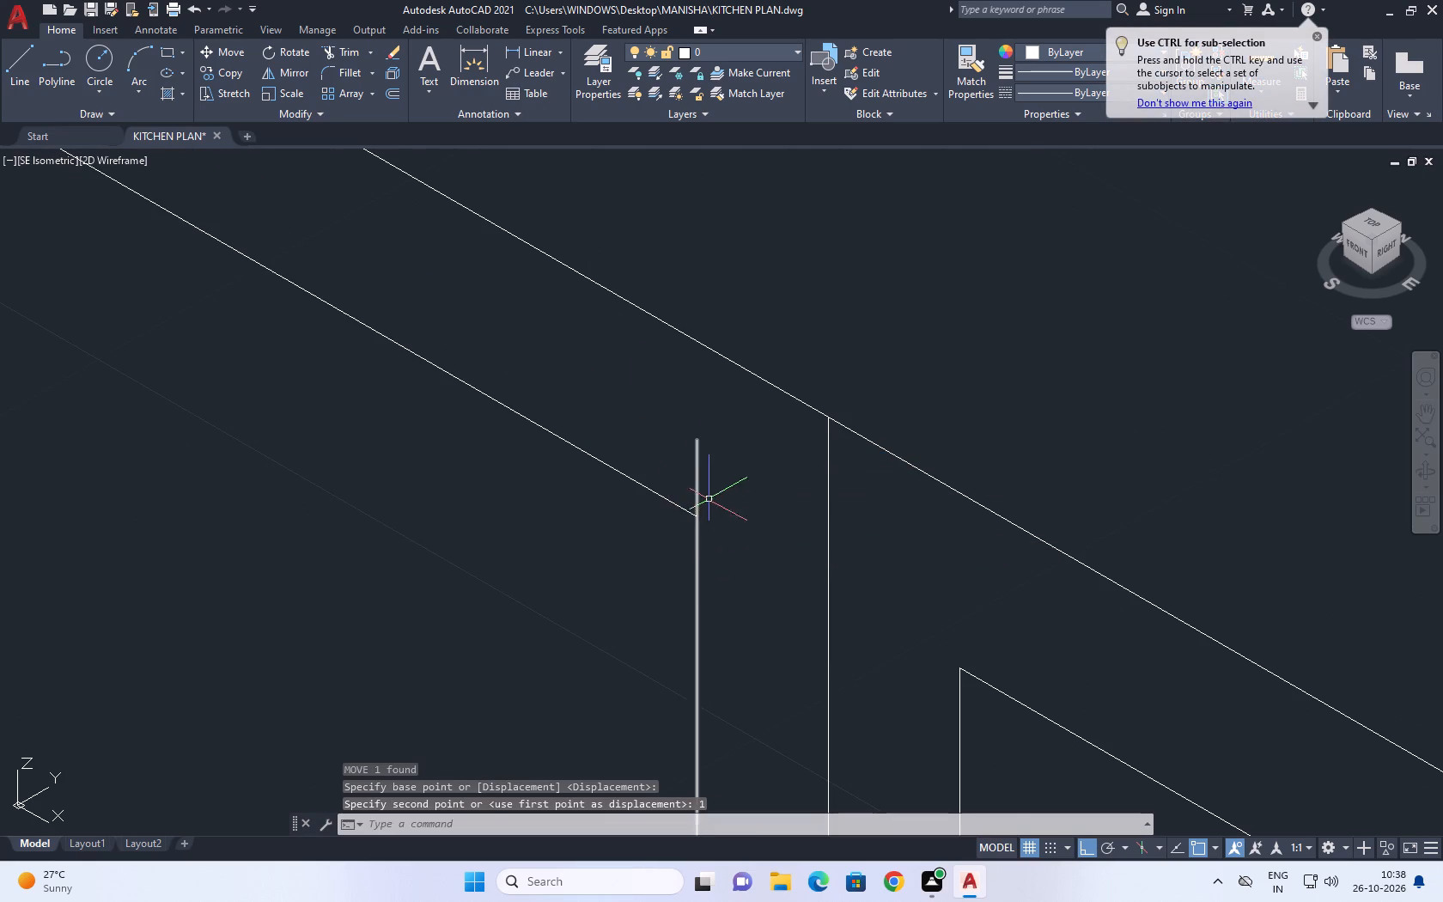
Shorten the top of the third divider's left side line to the end of the third bay's lowered inner top line.
scroll(706, 450, "up", 2)
left_click(728, 491)
left_click(593, 369)
left_click(680, 423)
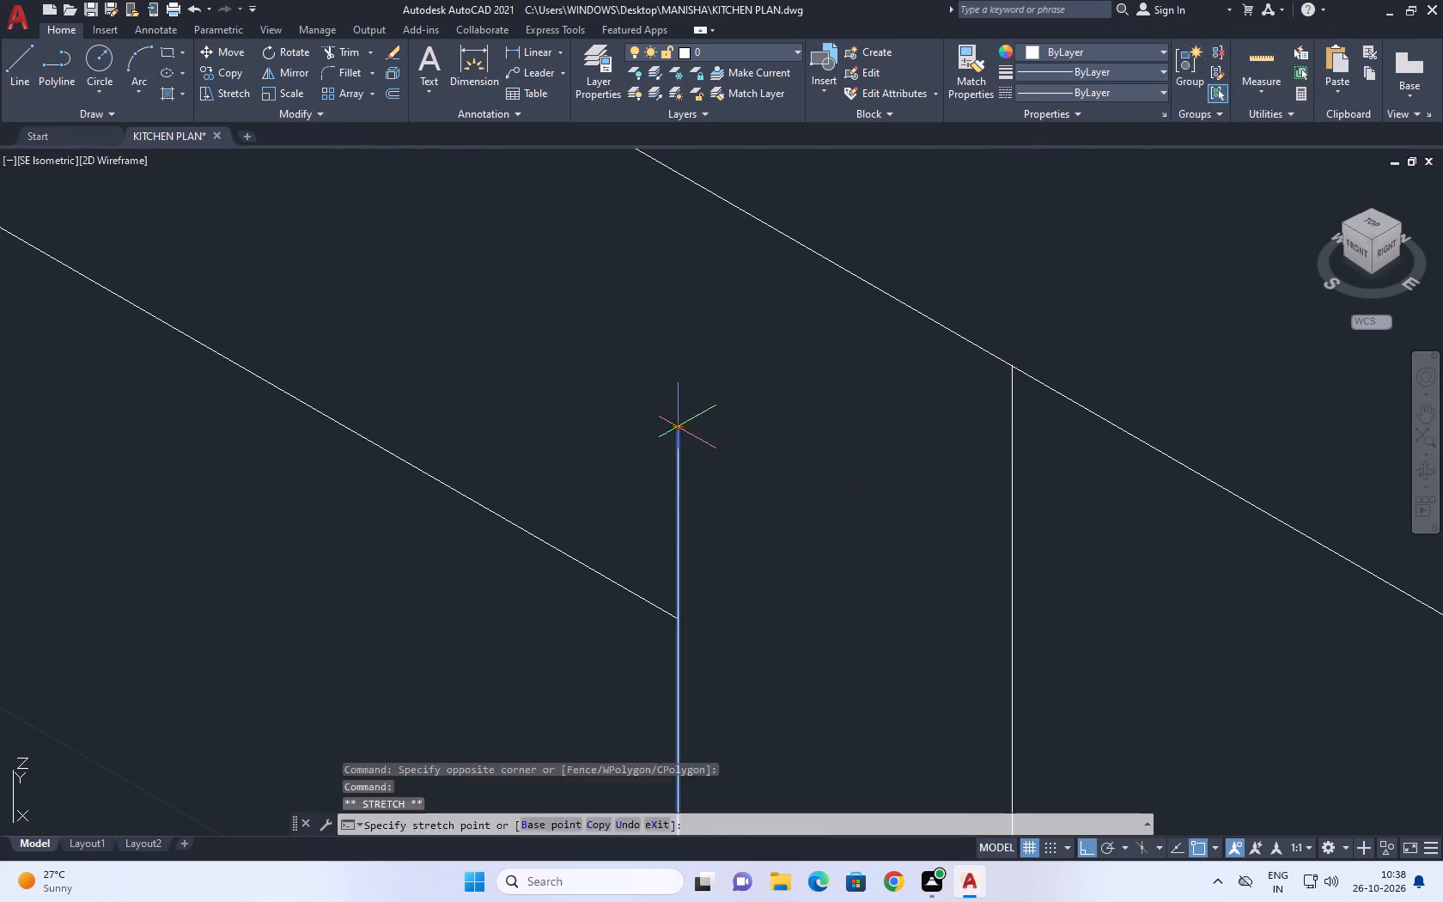
left_click(675, 620)
Shorten the top of the second divider's right side line to the start of the third bay's inner top line.
scroll(656, 480, "down", 6)
middle_click_drag(542, 413, 629, 507)
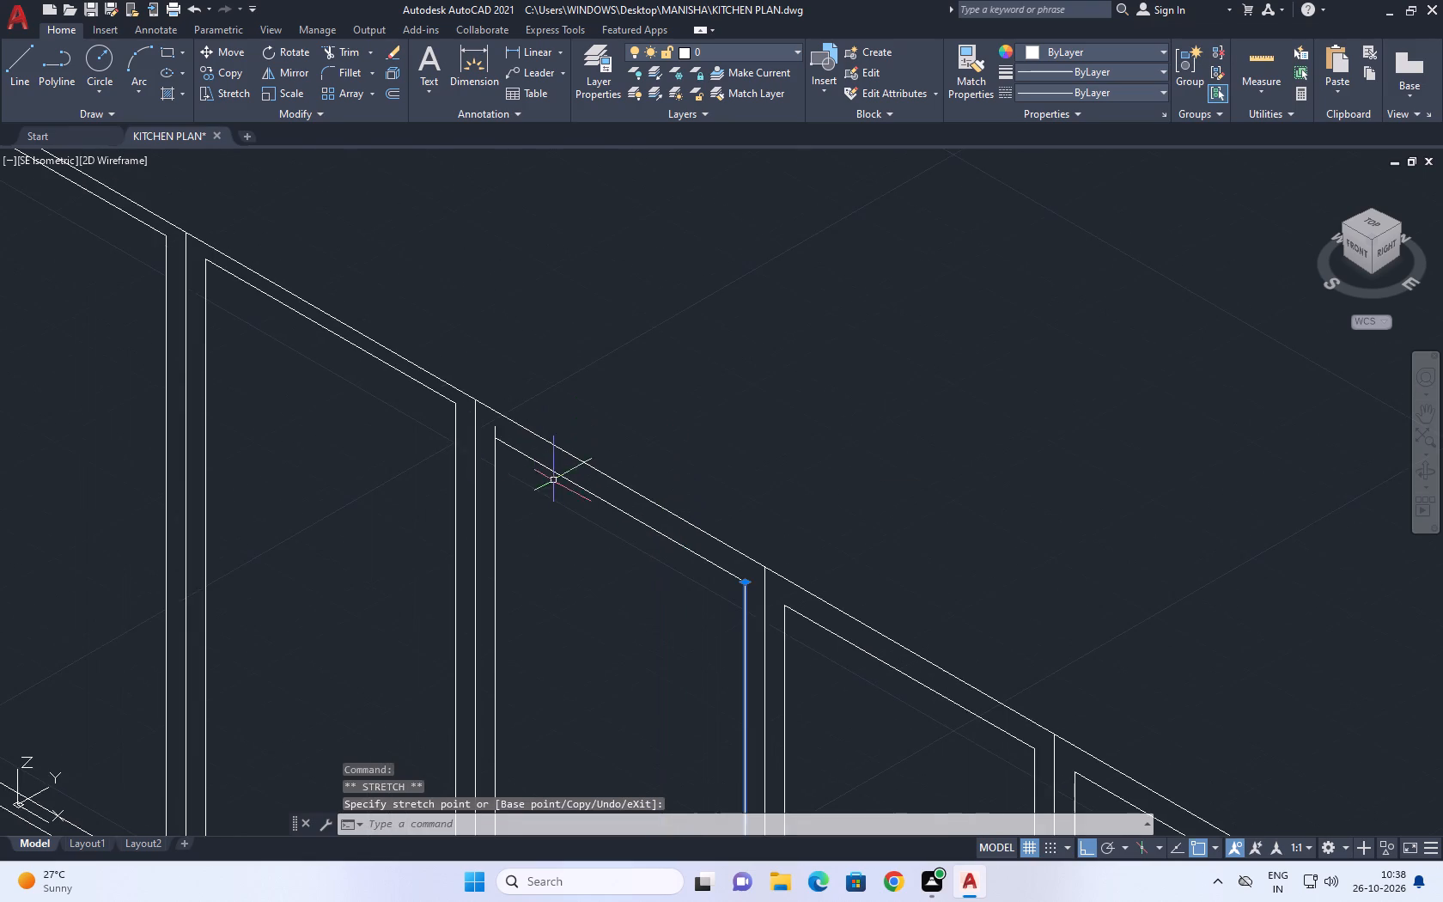
scroll(420, 448, "up", 3)
scroll(726, 367, "up", 3)
left_click(679, 394)
left_click_drag(517, 256, 559, 279)
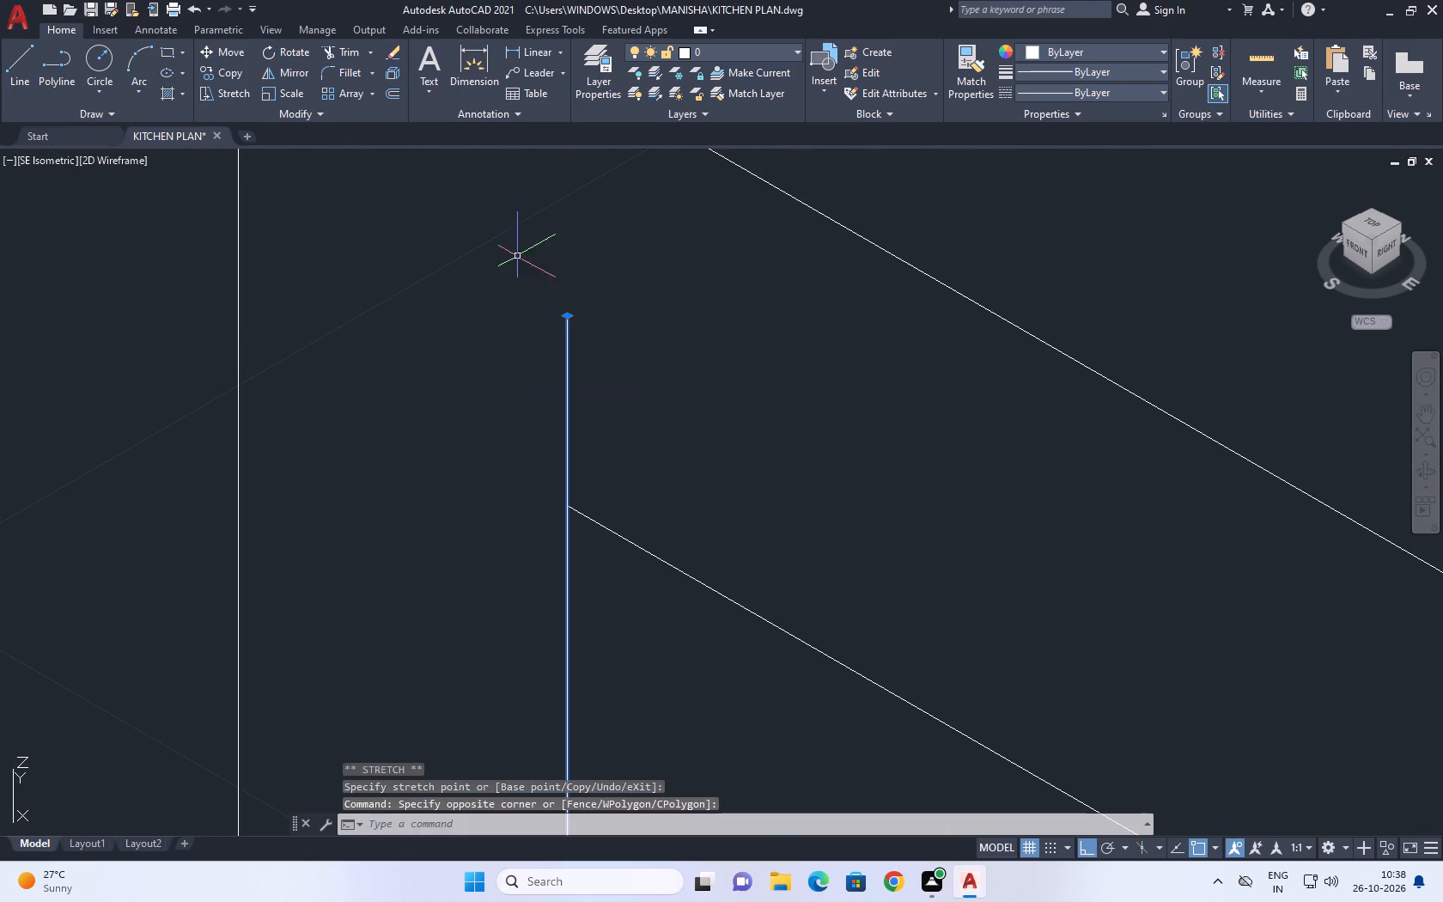
left_click(567, 317)
left_click(569, 503)
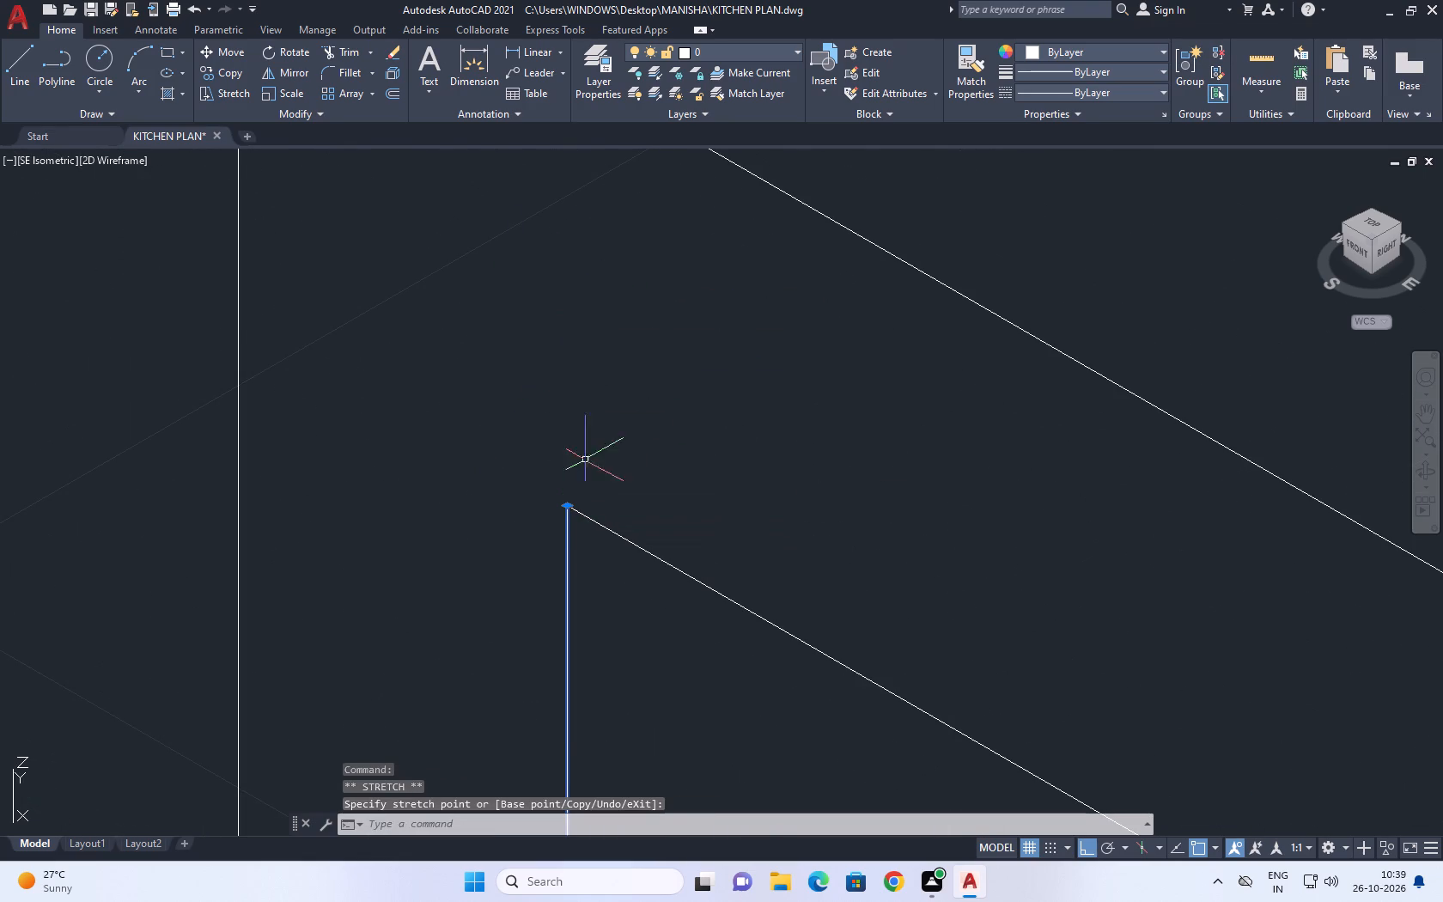
Clear the selection and move the second bay's inner top line straight down 1 unit.
right_click_drag(573, 343, 575, 352)
left_click(671, 624)
scroll(686, 588, "down", 9)
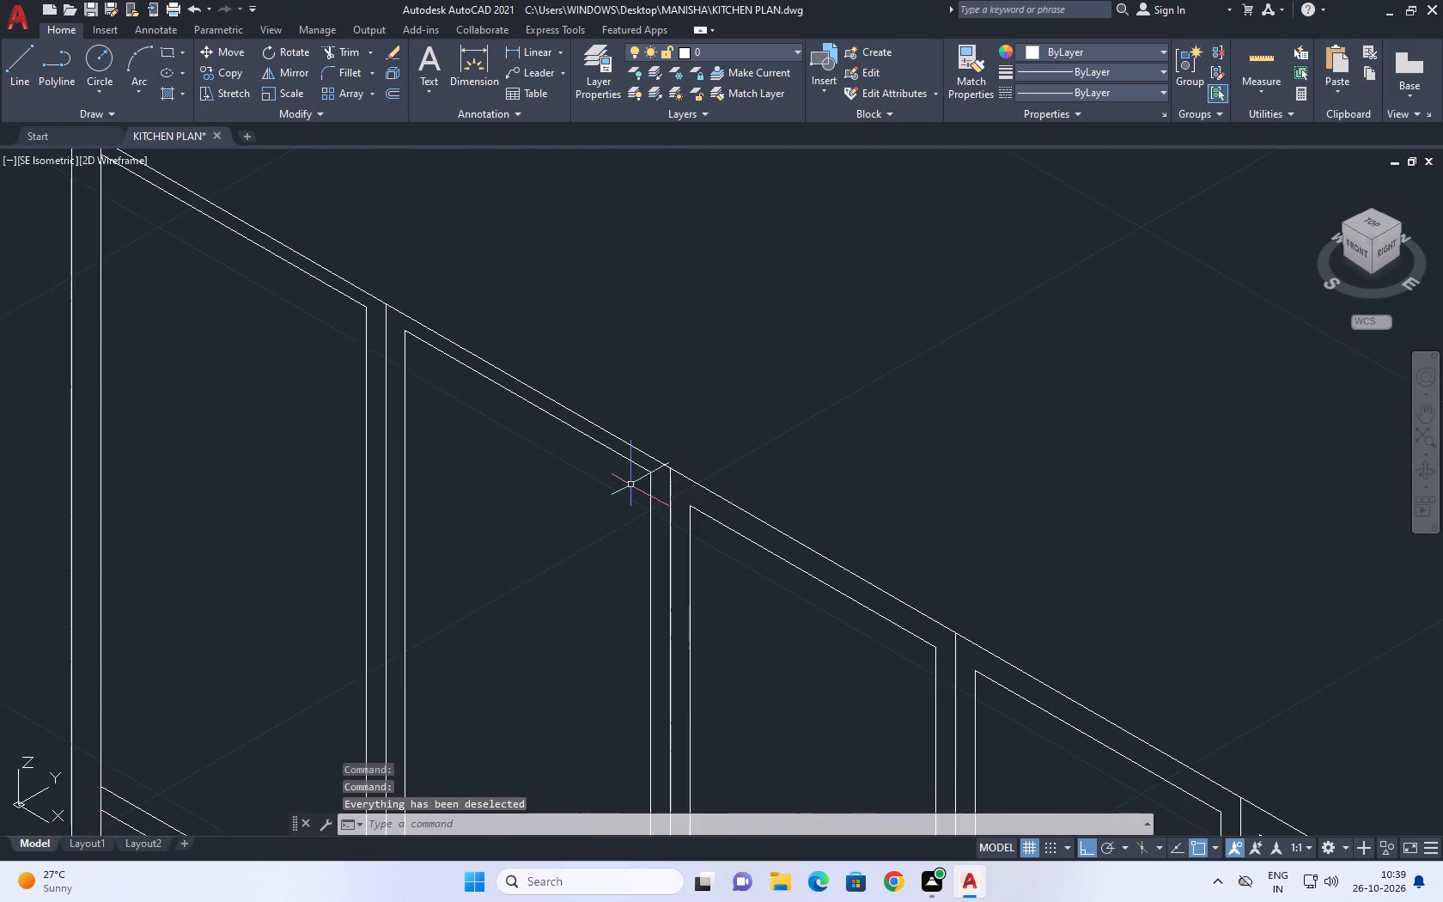
scroll(633, 483, "up", 4)
left_click_drag(708, 364, 681, 357)
left_click(600, 410)
middle_click_drag(630, 432, 701, 494)
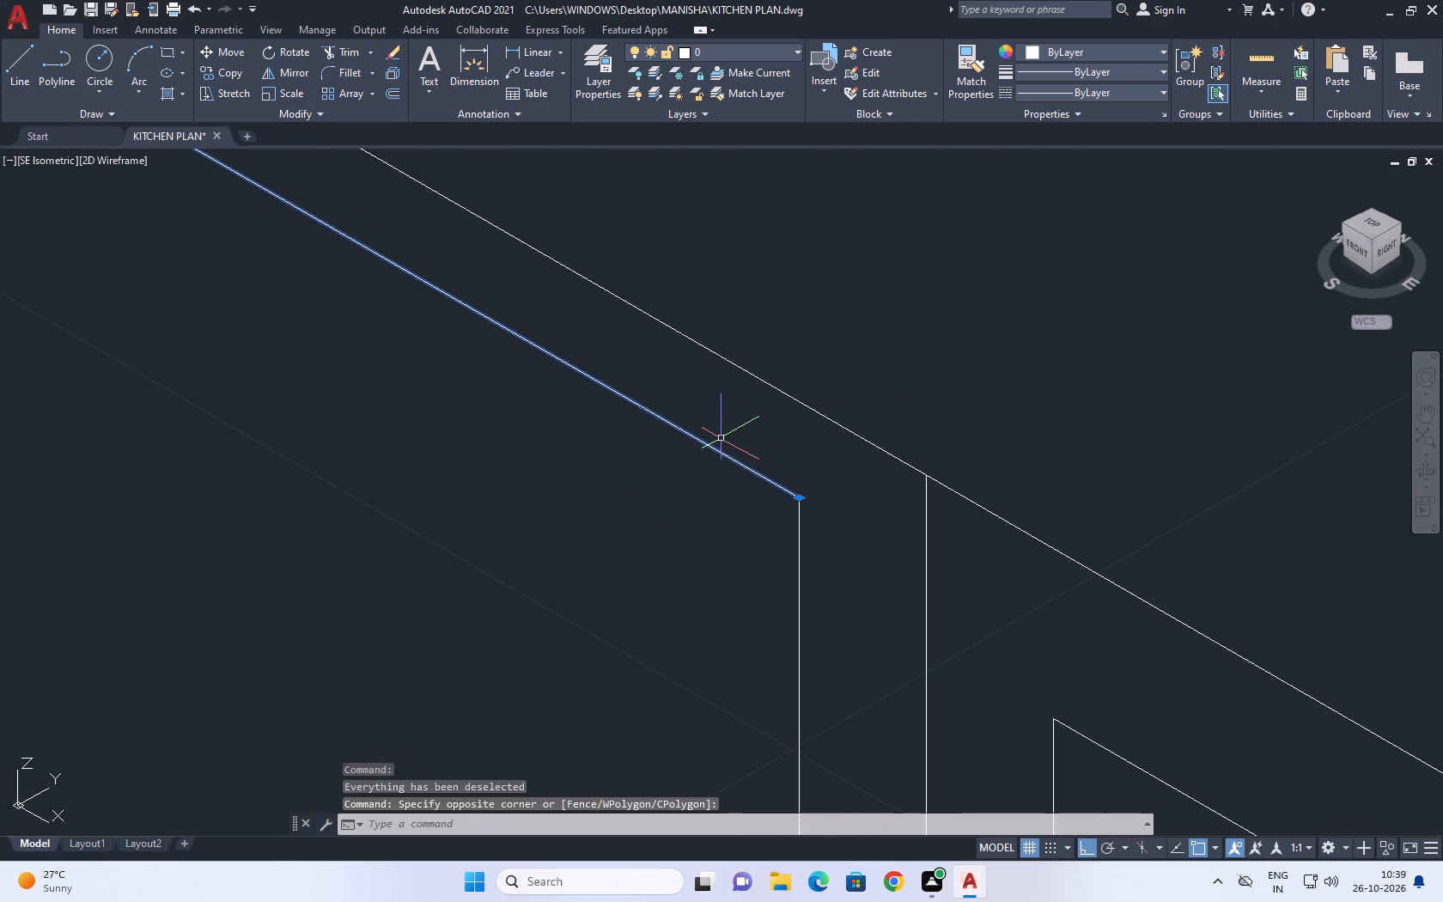
key("m")
key("space")
left_click(793, 498)
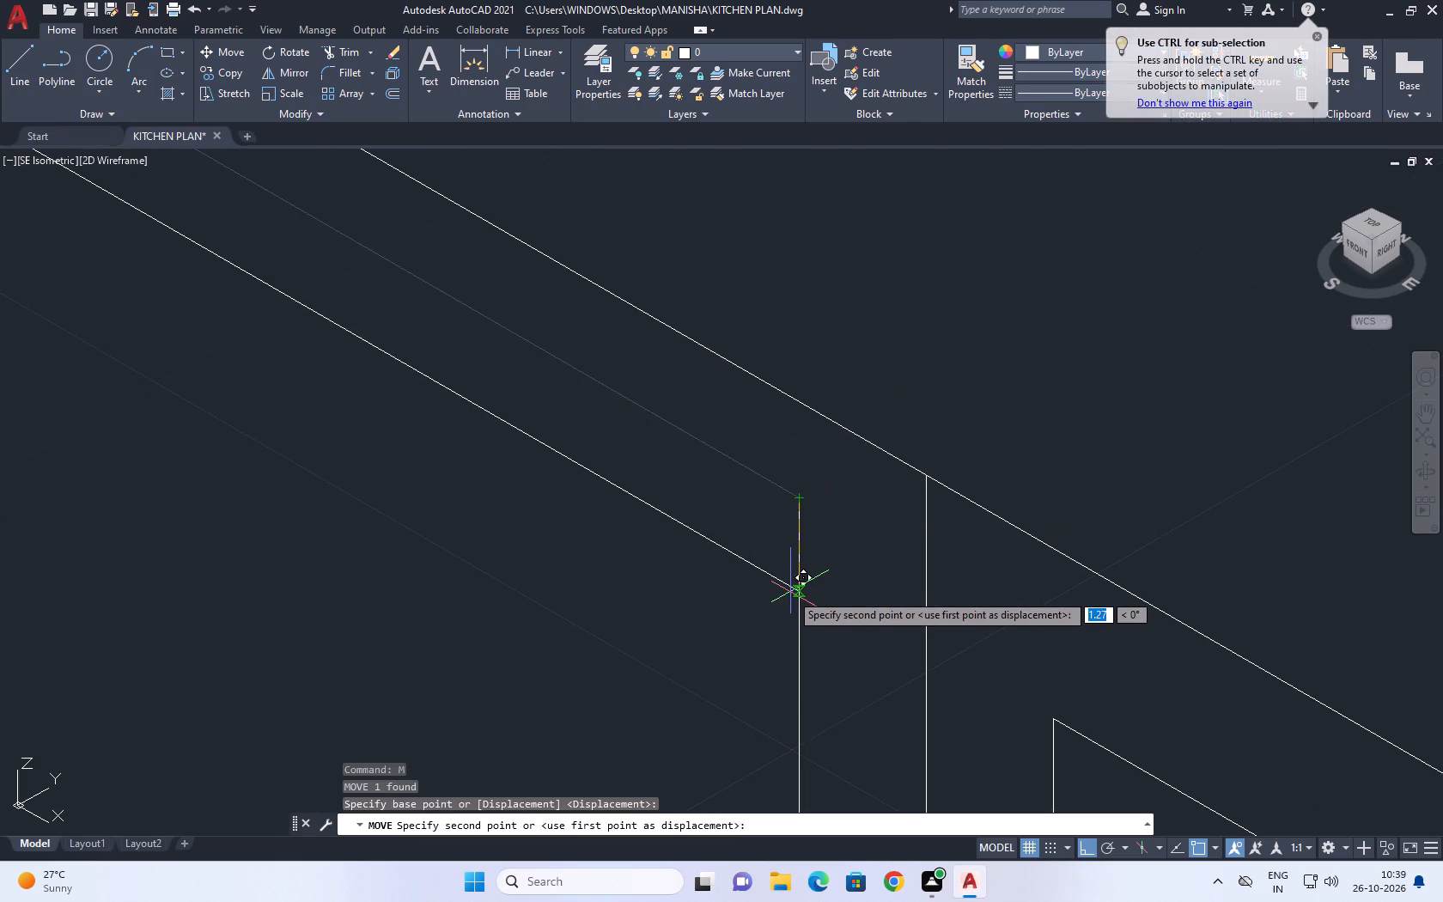
type("1")
key("space")
Shorten the top of the second divider's left side line to the end of the second bay's lowered inner top line.
left_click(818, 533)
left_click(781, 478)
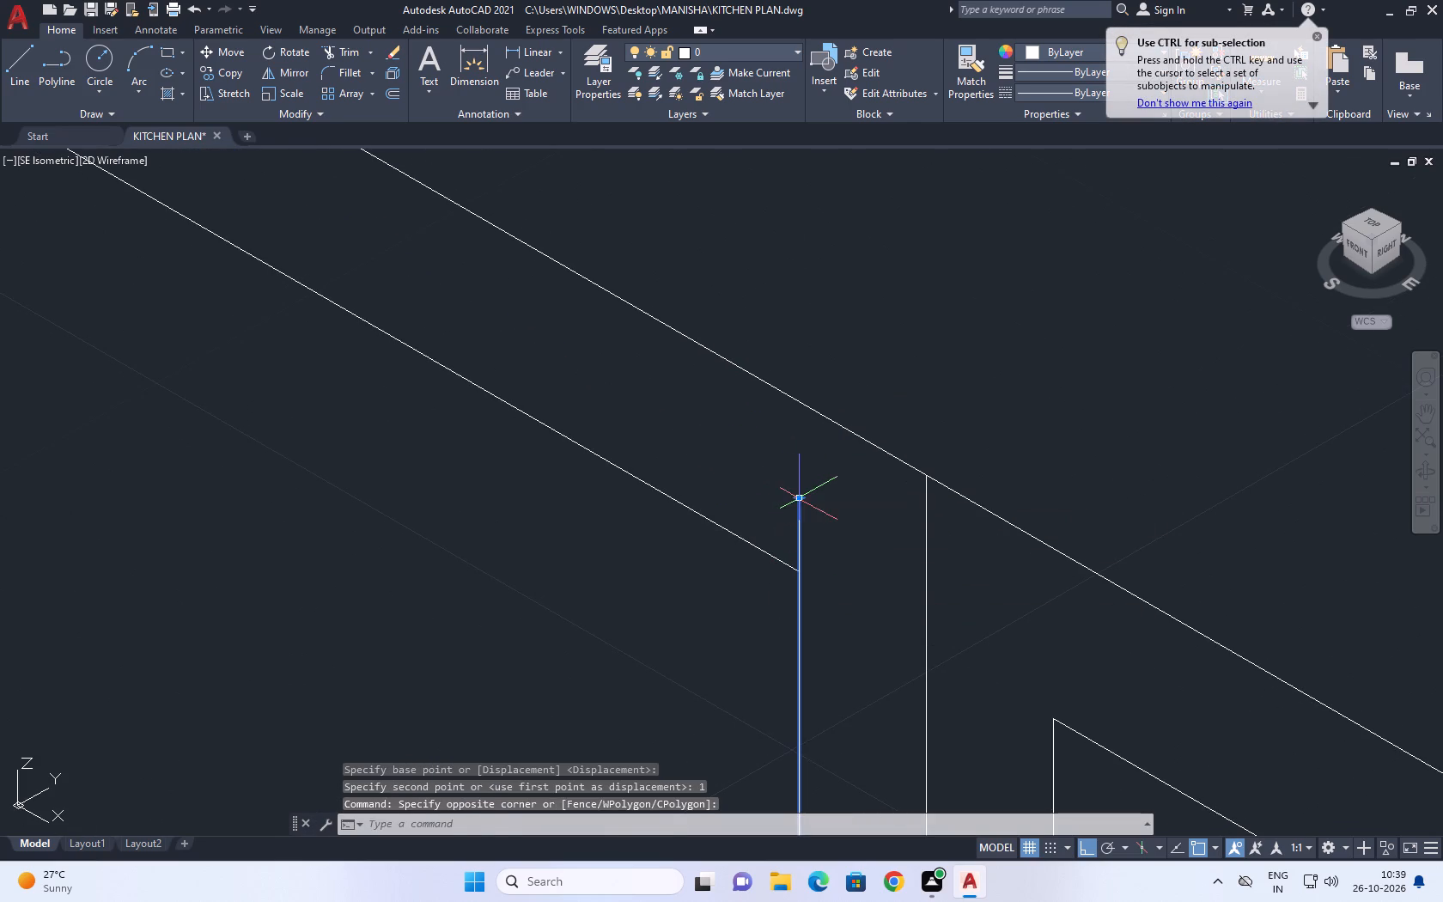
left_click(798, 497)
left_click(796, 569)
Shorten the top of the first divider's right side line to the start of the second bay's inner top line and clear the selection.
scroll(850, 515, "down", 6)
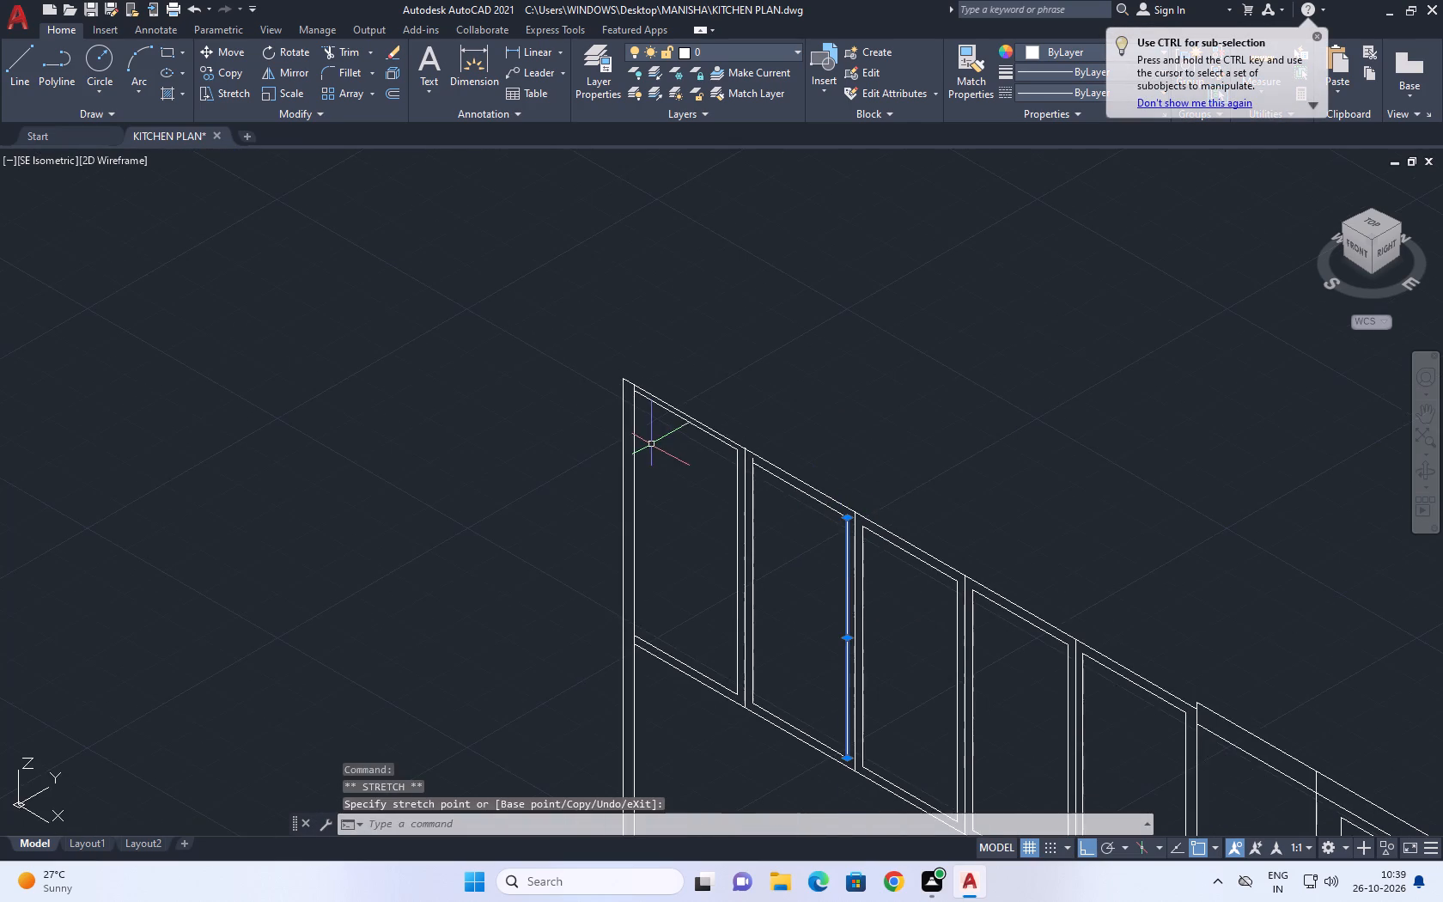
scroll(730, 468, "up", 4)
scroll(882, 389, "up", 3)
left_click_drag(884, 501, 833, 477)
left_click(734, 405)
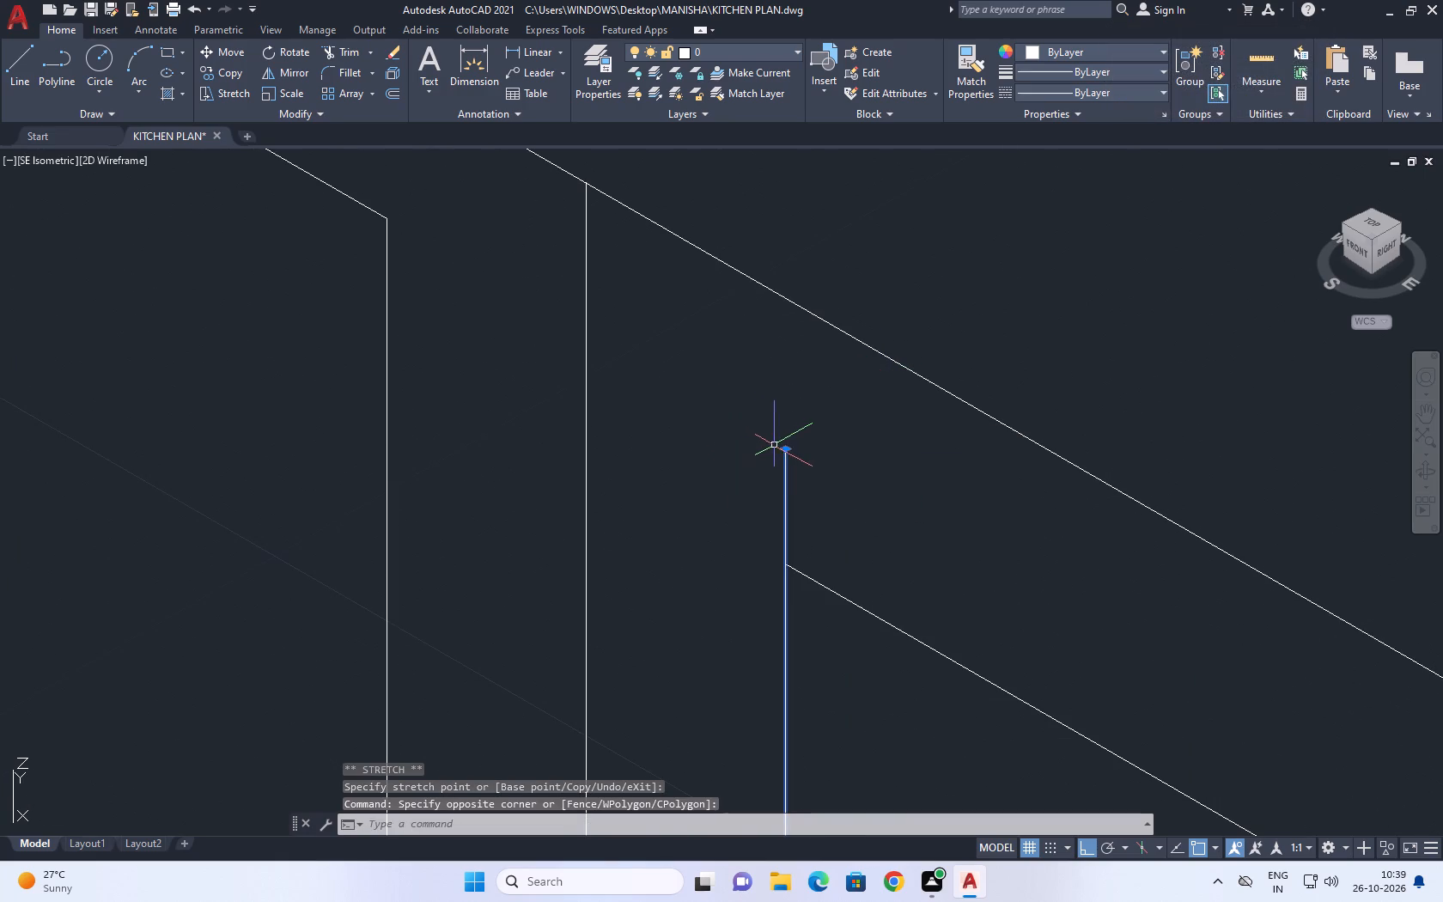
left_click(788, 446)
left_click(782, 567)
right_click(745, 411)
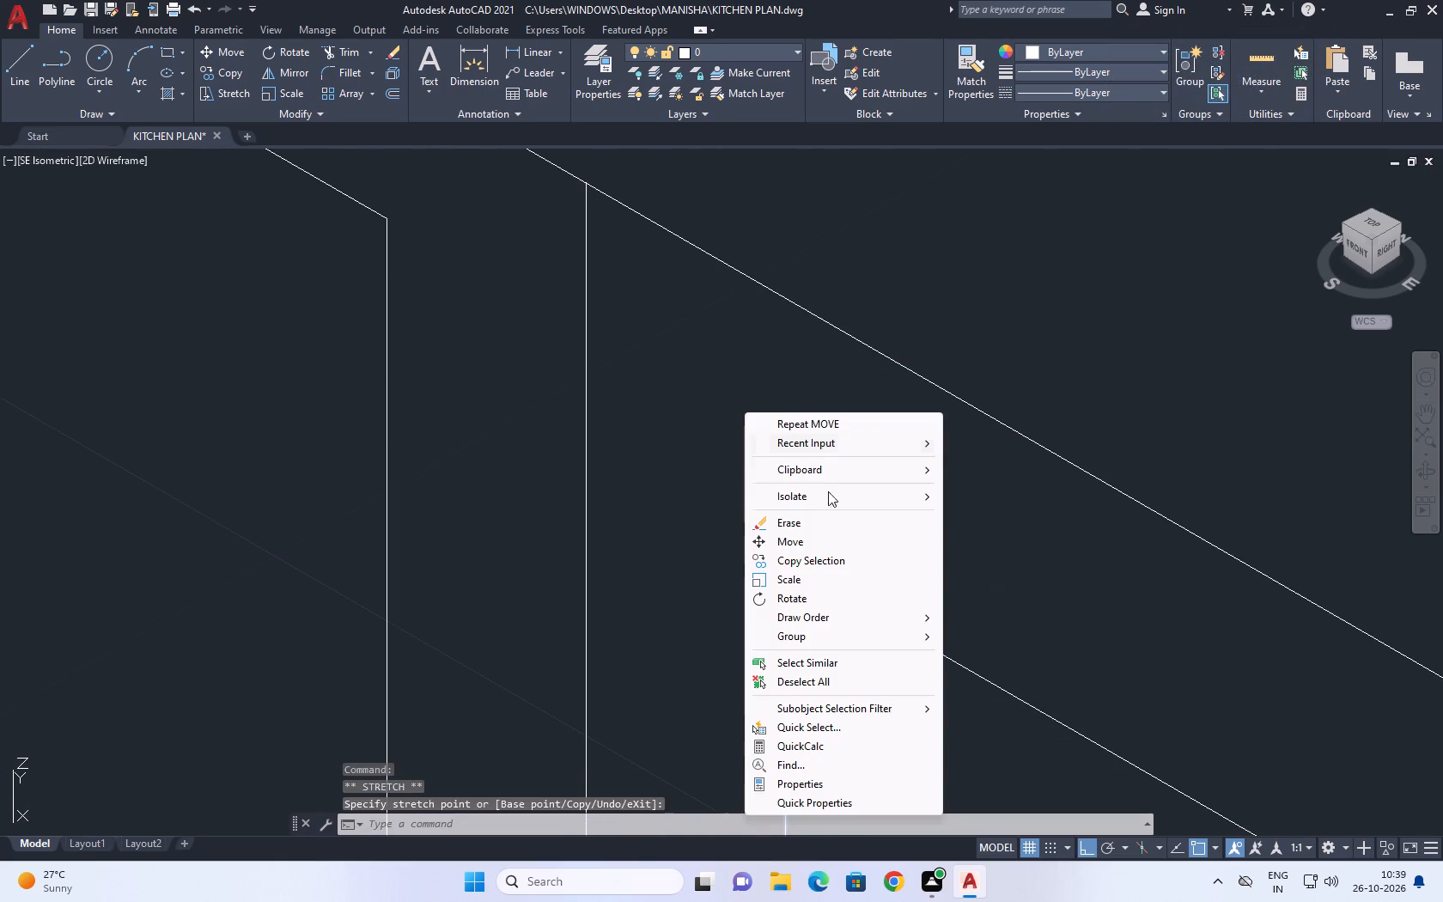
left_click(831, 678)
Move the first bay's inner top line straight down 1 unit.
scroll(848, 541, "down", 6)
scroll(819, 521, "up", 2)
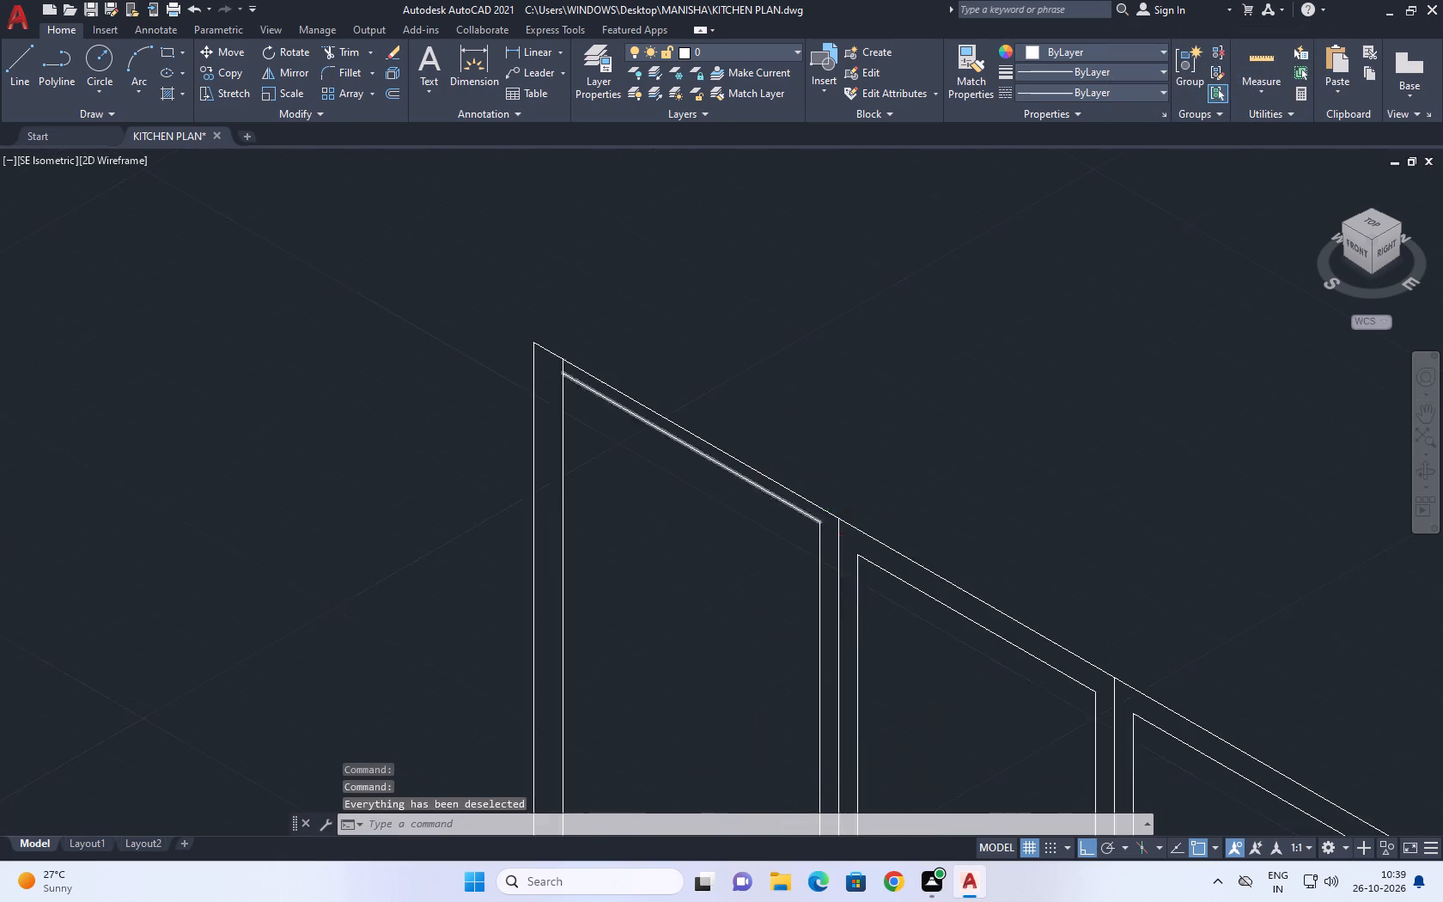
scroll(816, 520, "up", 3)
left_click(793, 508)
key("m")
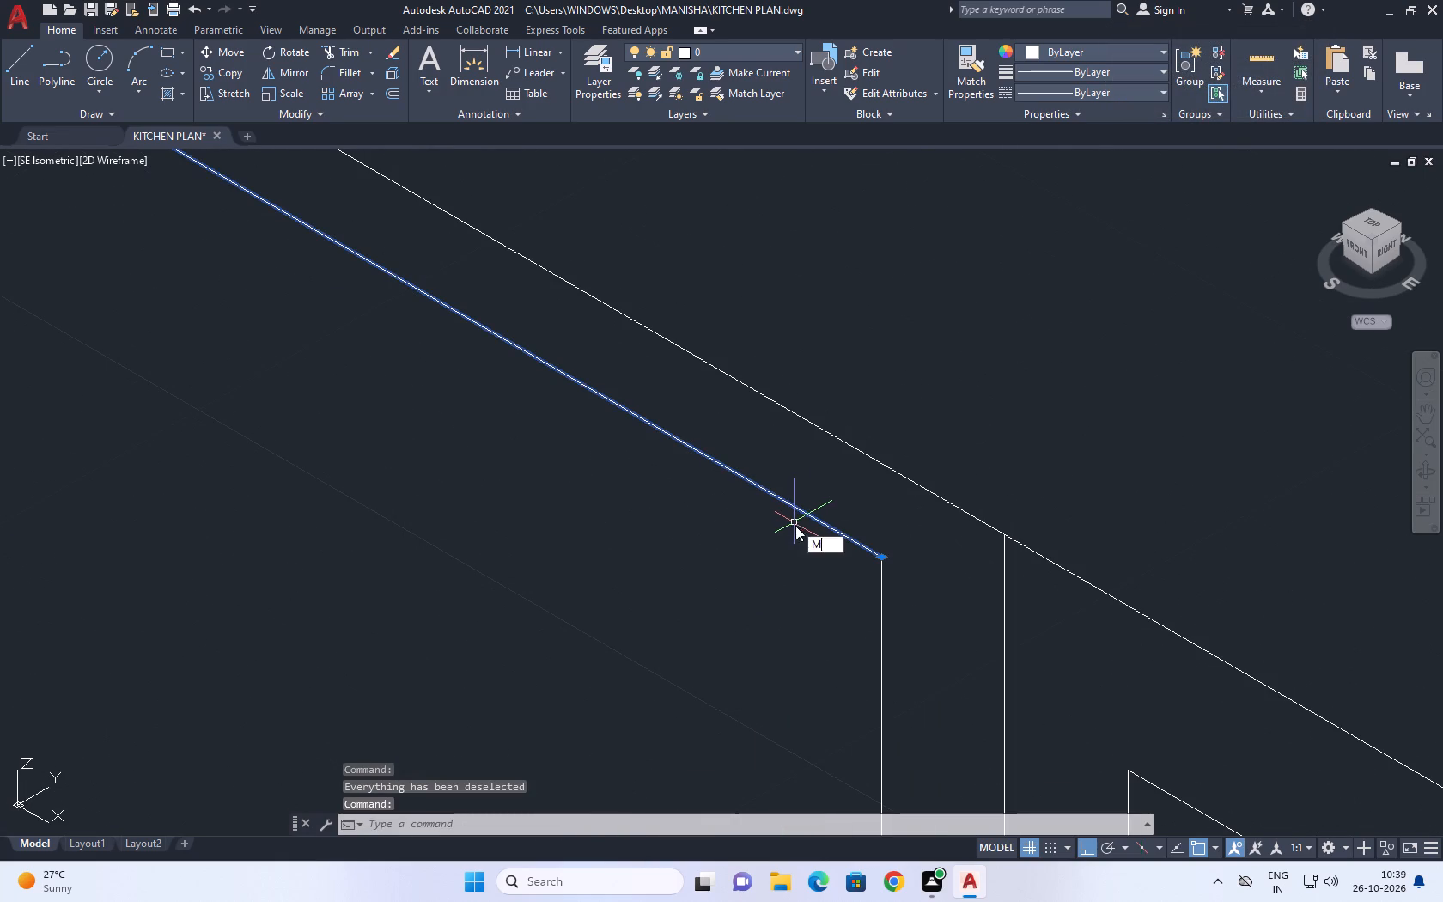
key("space")
left_click(880, 558)
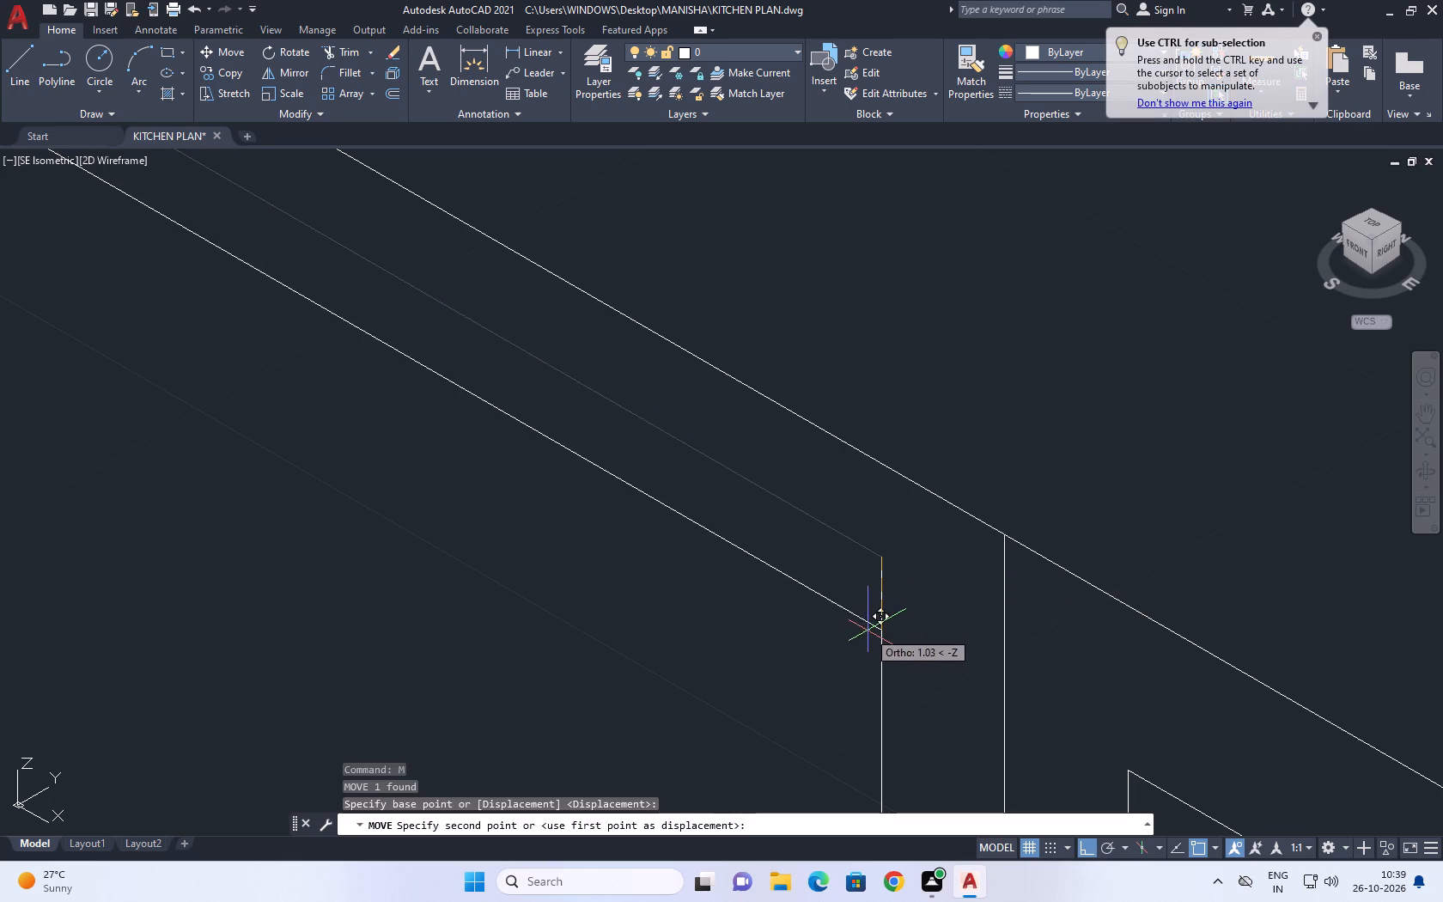
type("1")
key("space")
Shorten the top of the first divider's left side line to the end of the first bay's lowered inner top line.
scroll(892, 604, "up", 2)
left_click_drag(914, 586, 905, 576)
left_click(834, 462)
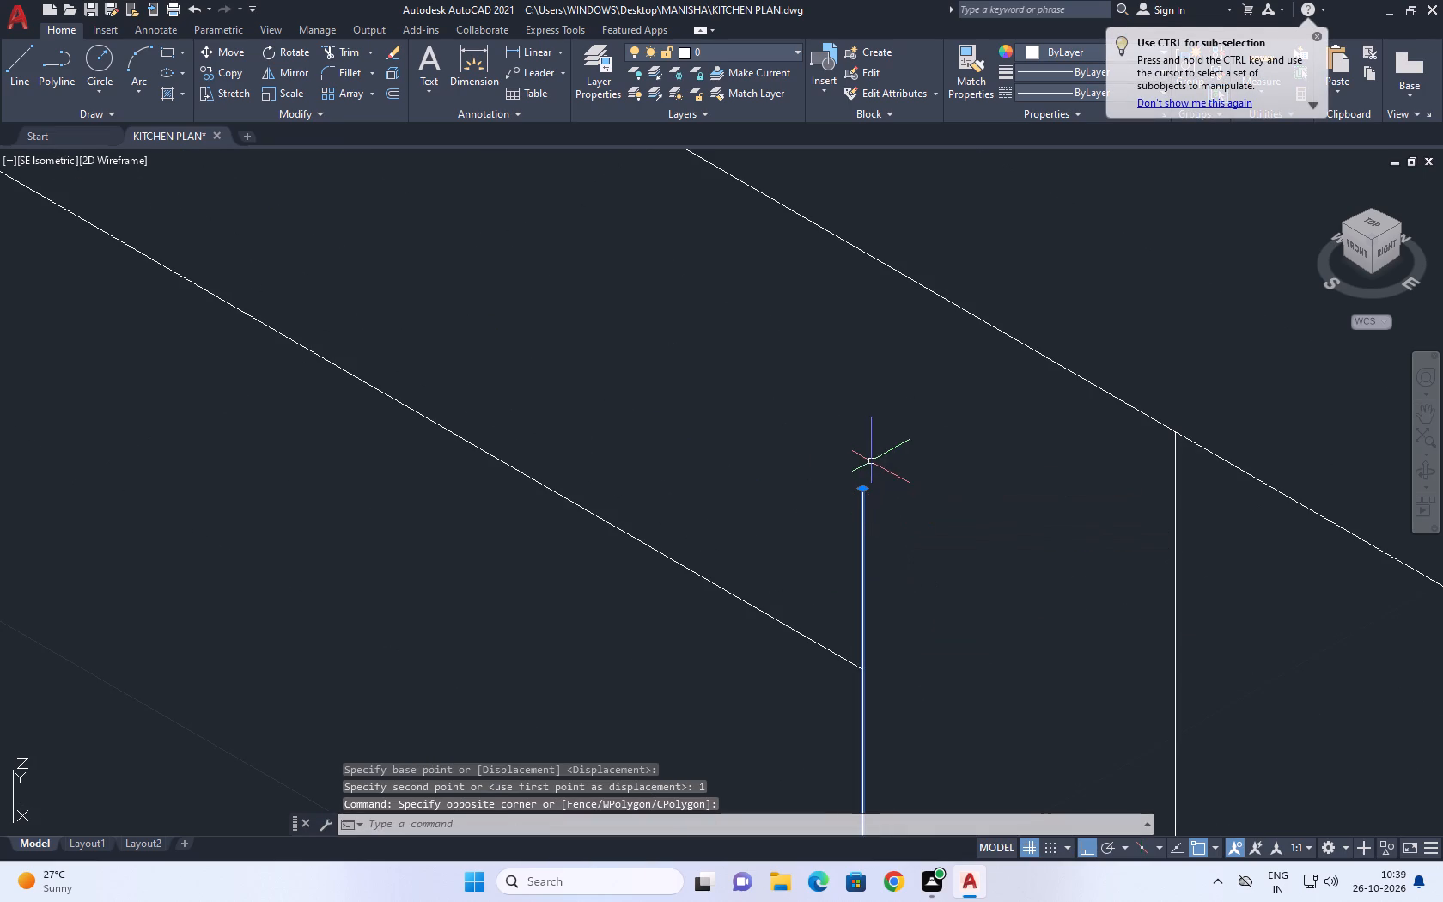
left_click_drag(861, 489, 862, 504)
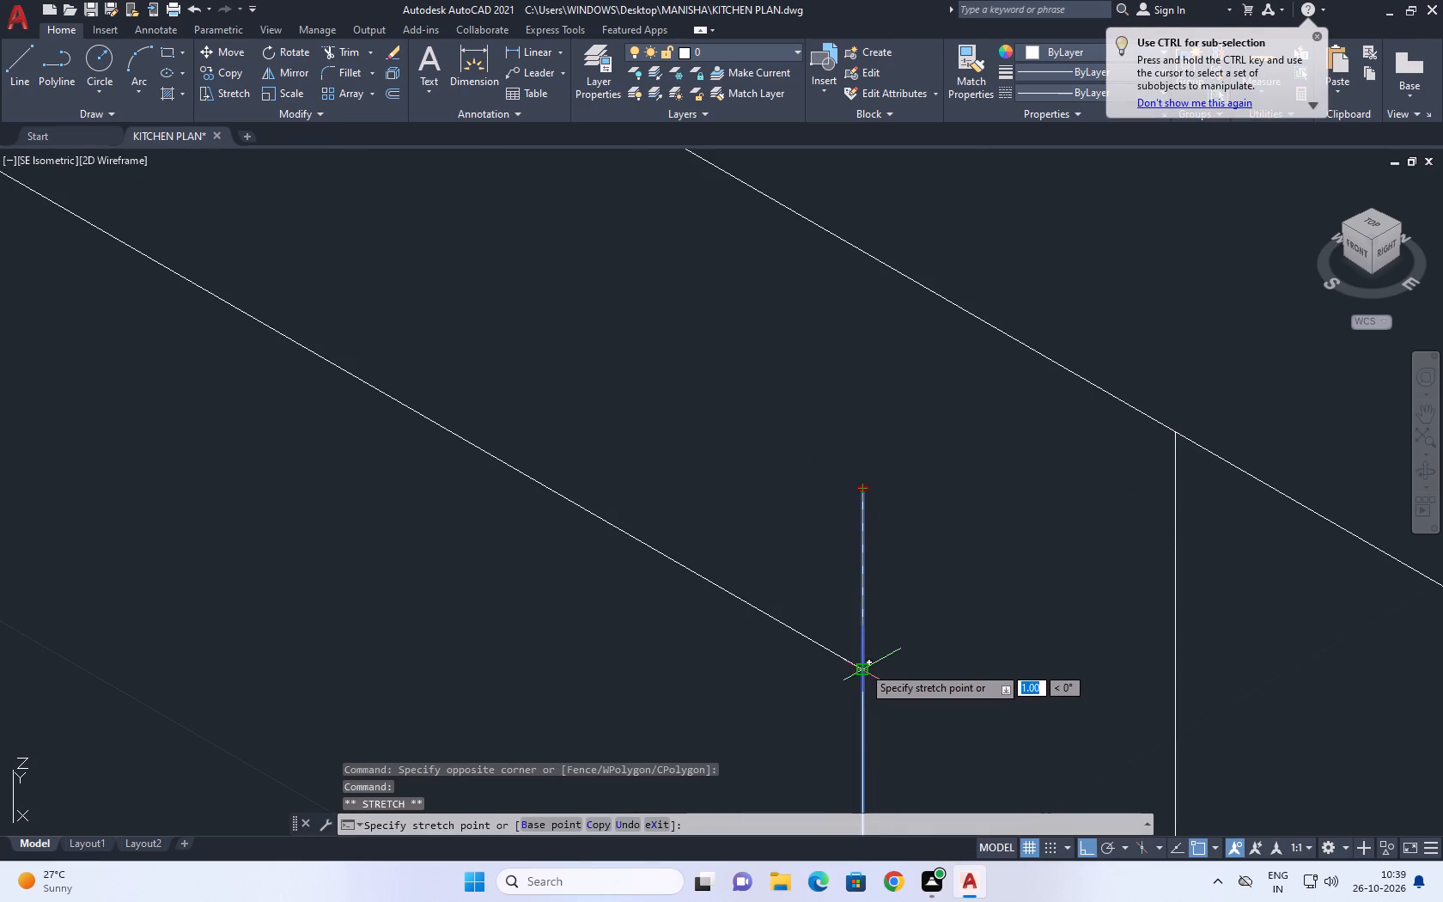
left_click(862, 666)
Shorten the top of the end post's inner line to the start of the first bay's inner top line and clear the selection.
scroll(841, 511, "down", 6)
scroll(570, 366, "up", 4)
left_click(667, 396)
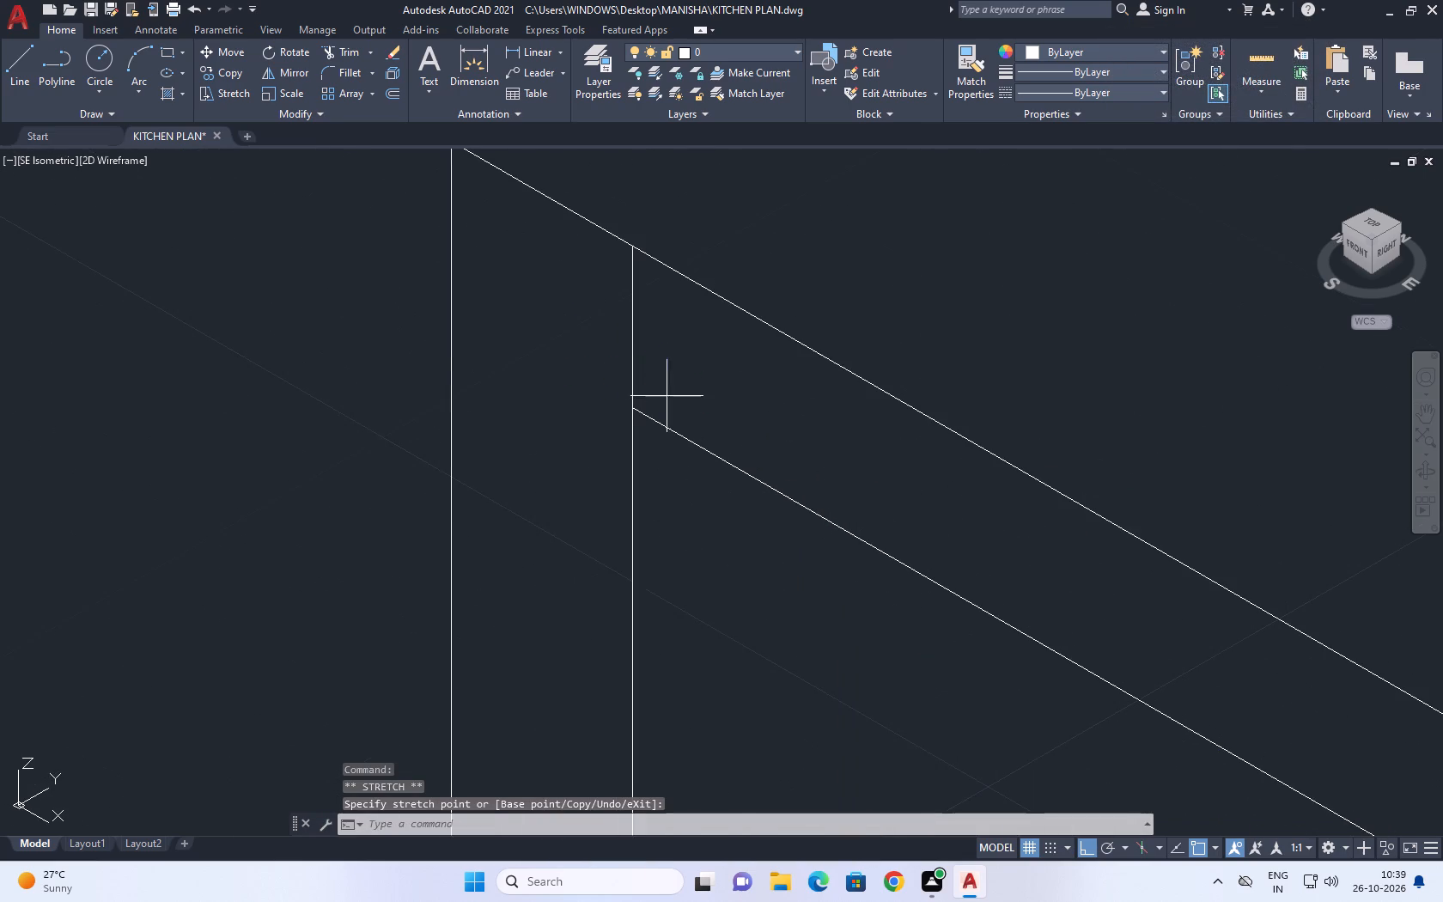
left_click(603, 316)
middle_click_drag(662, 350, 570, 373)
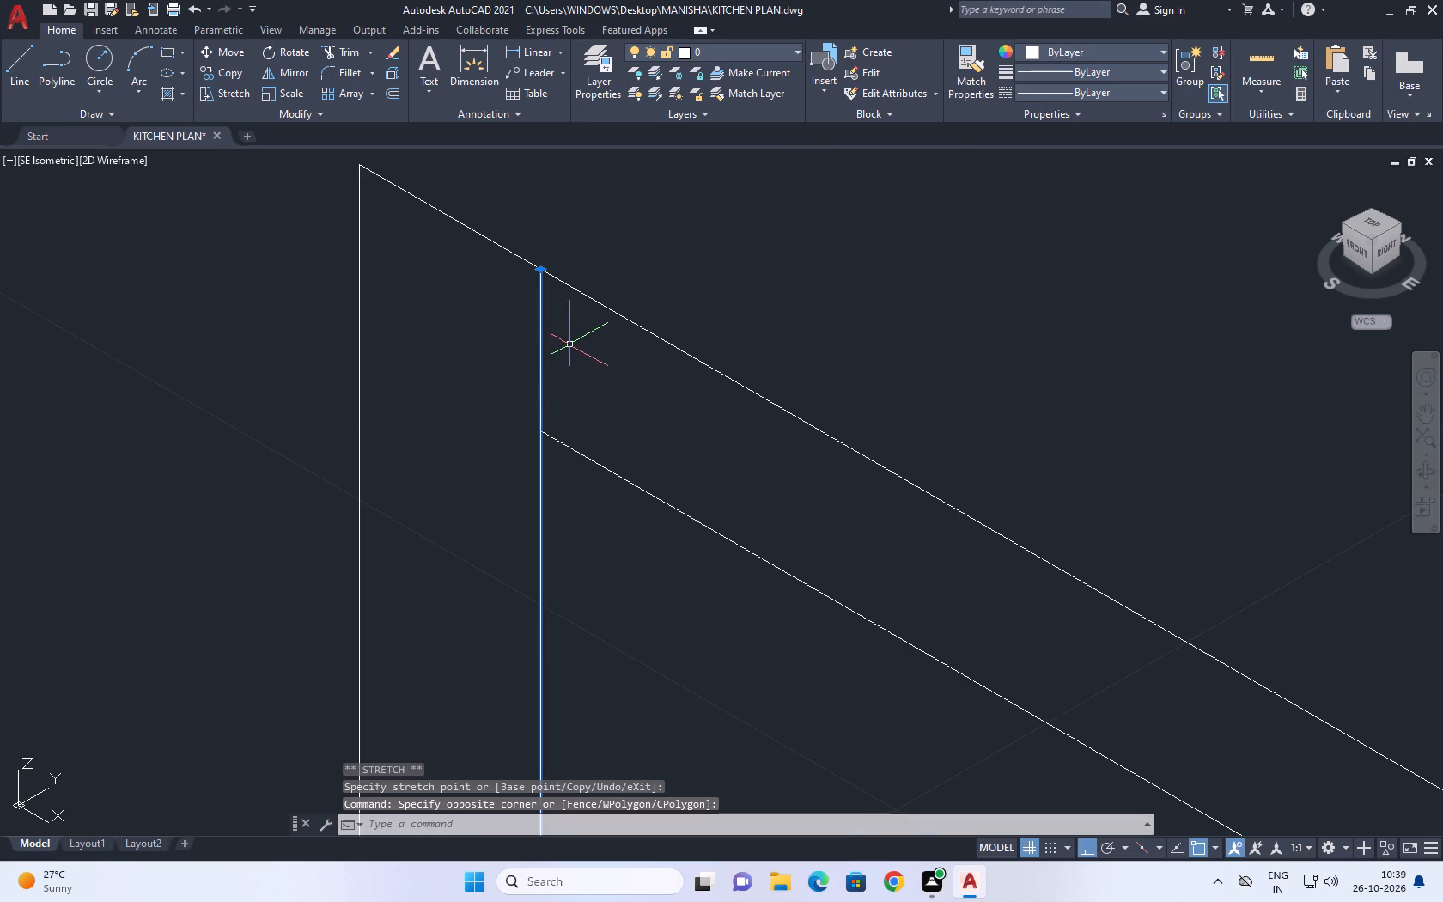
middle_click_drag(569, 344, 538, 308)
middle_click_drag(551, 326, 592, 365)
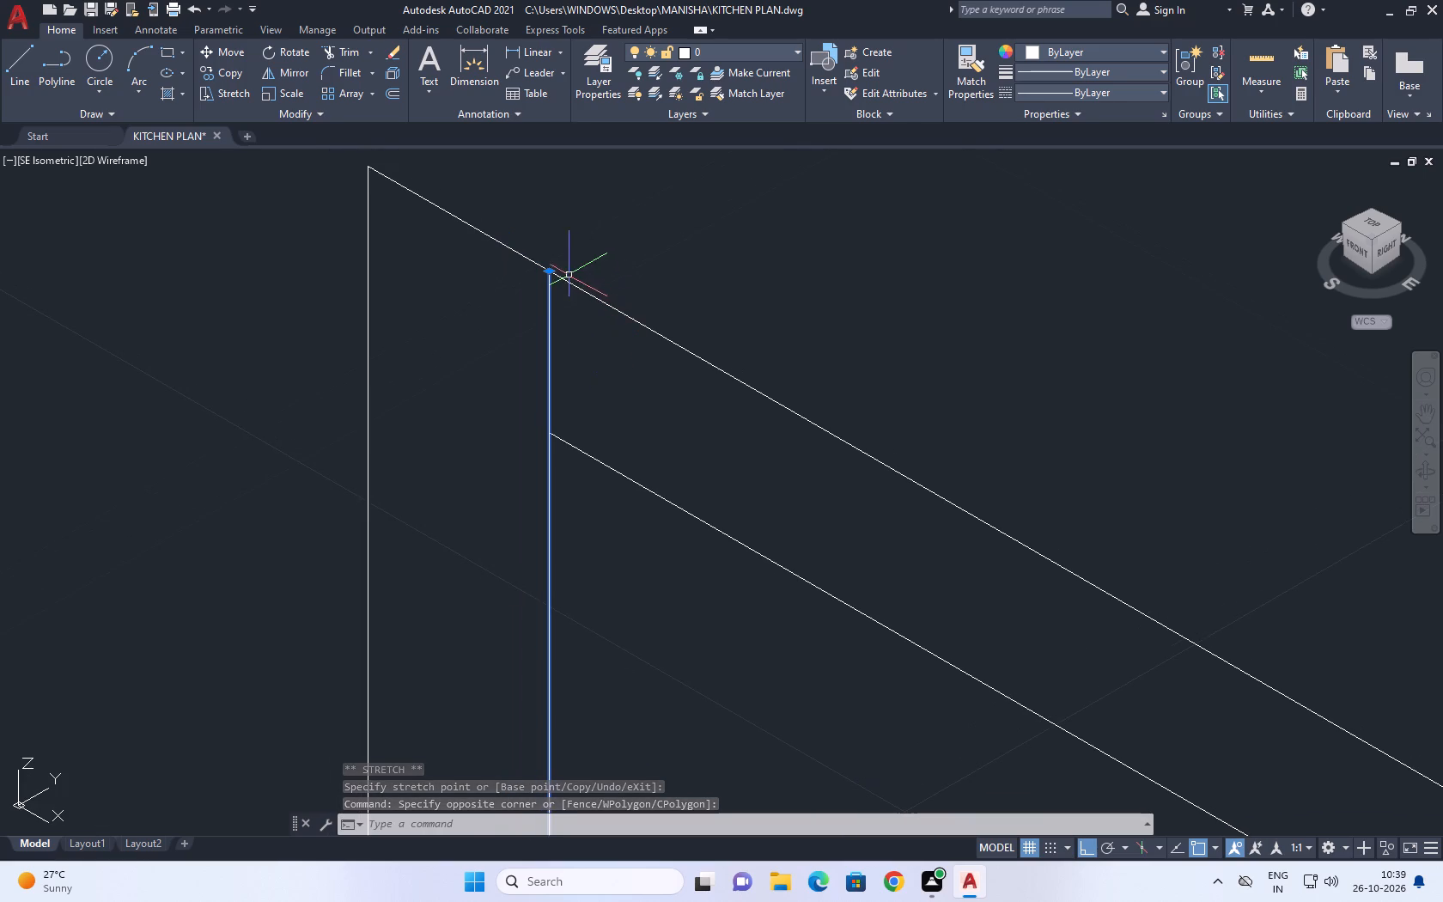
left_click(549, 270)
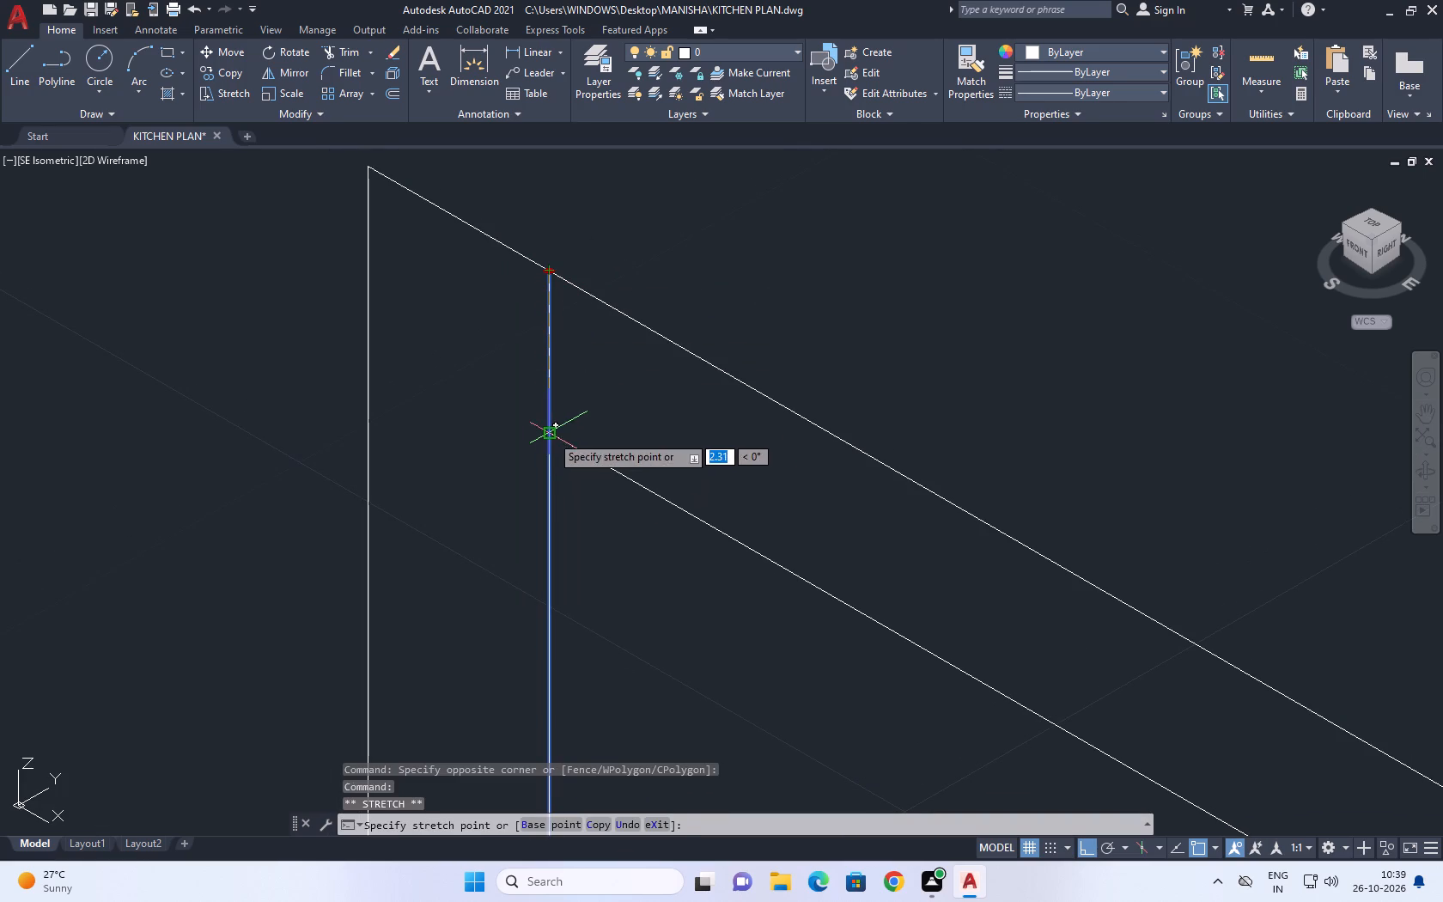
left_click(549, 435)
right_click(606, 310)
left_click(686, 571)
Examine the row of five bays, checking the inner frame lines along the top and bottom rails.
scroll(604, 423, "down", 4)
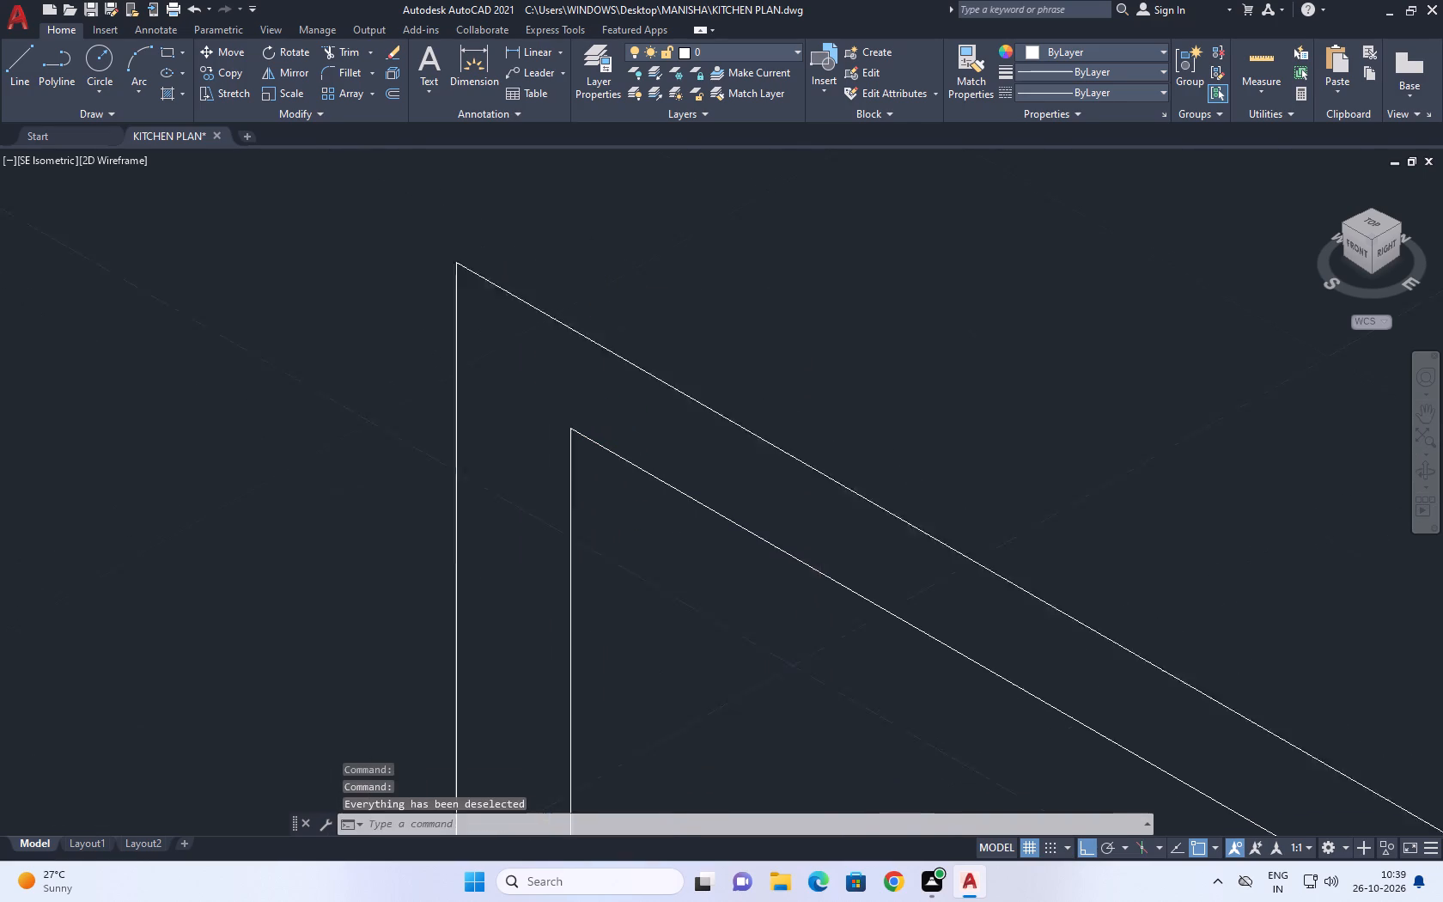
scroll(604, 423, "down", 2)
middle_click_drag(800, 485, 645, 365)
middle_click_drag(692, 487, 557, 400)
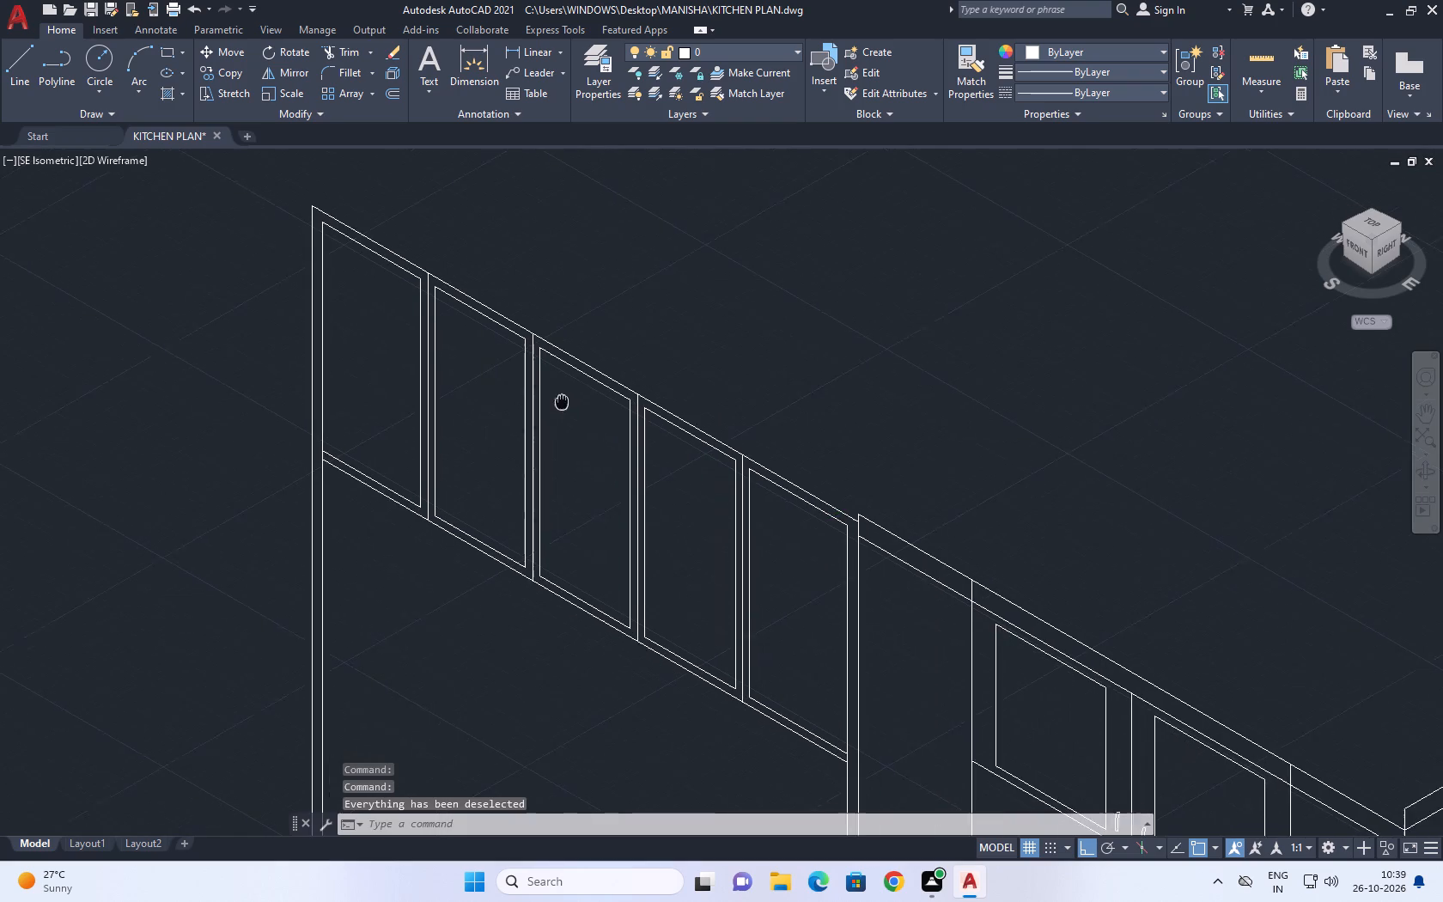
middle_click_drag(557, 400, 553, 397)
scroll(789, 722, "up", 3)
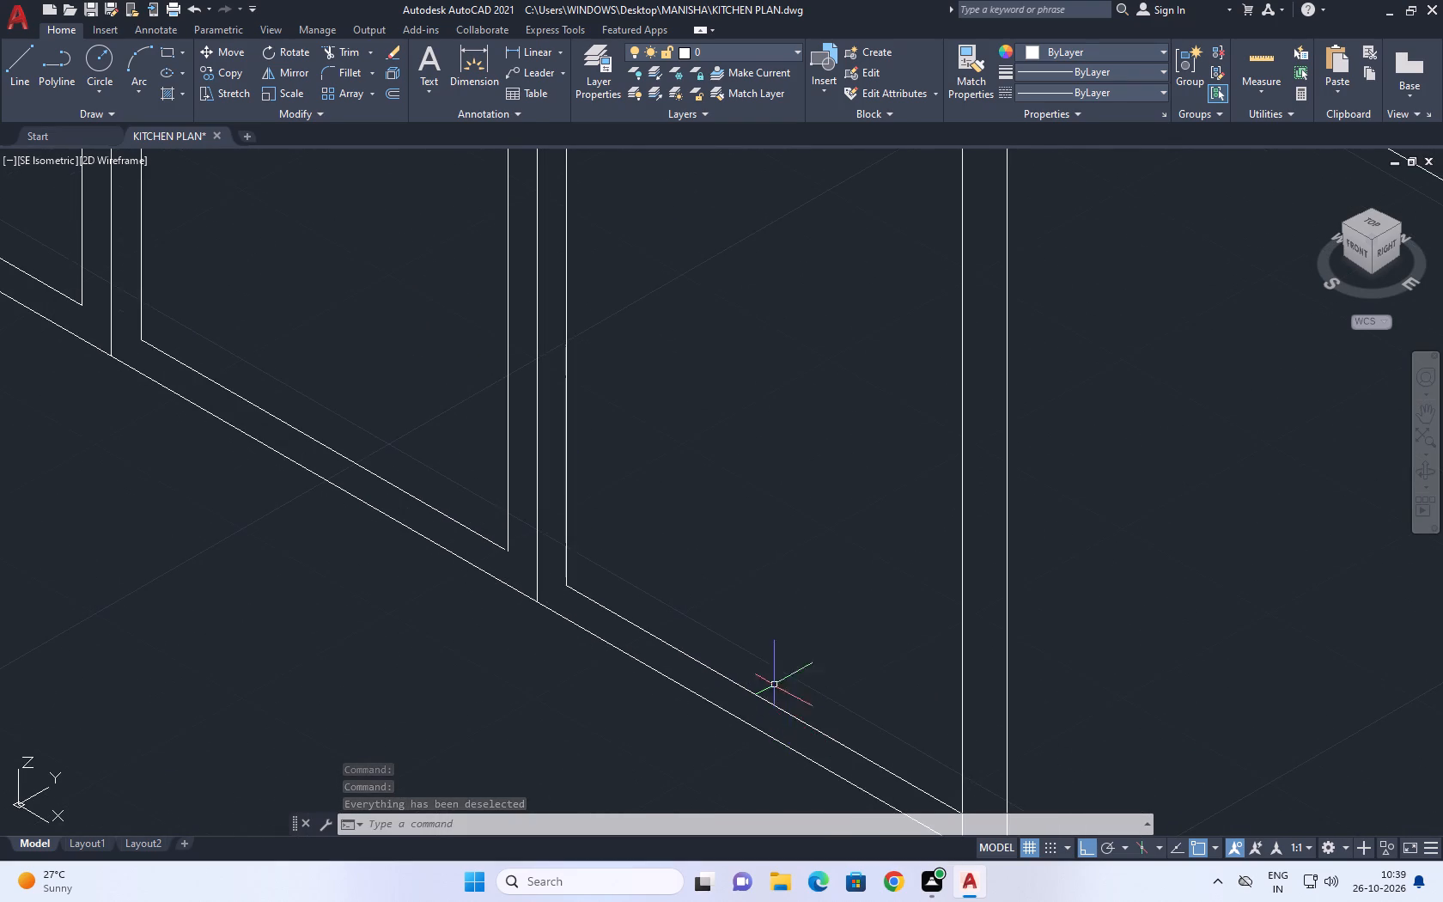
scroll(689, 600, "down", 3)
middle_click_drag(707, 527, 677, 600)
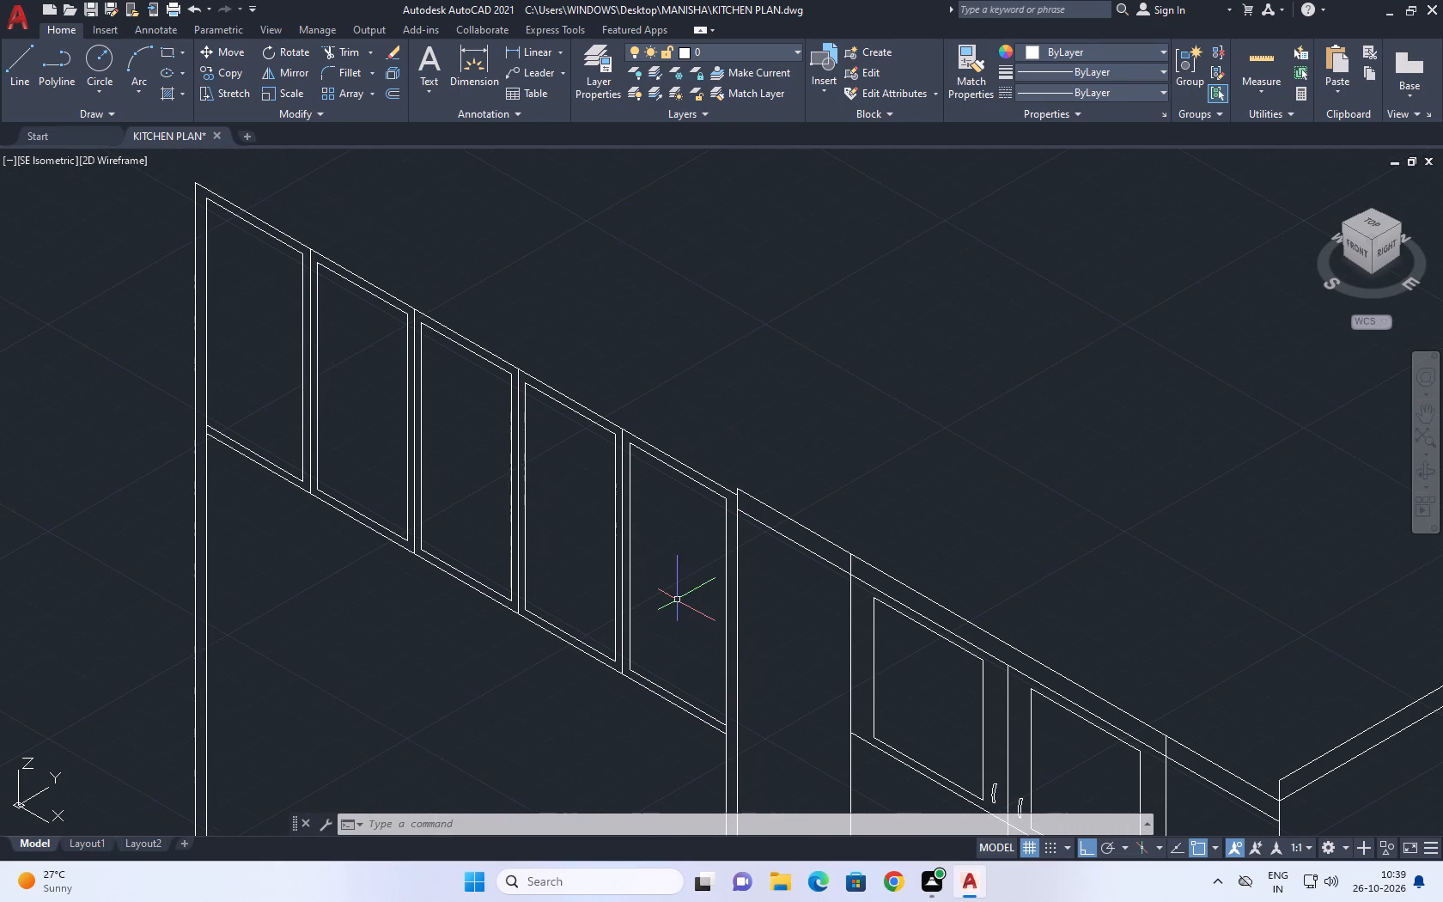
middle_click(569, 657)
With Ortho off, draw a short, nearly vertical three-point spline just inside the fifth bay's lower left corner.
key("s")
key("p")
key("l")
key("space")
scroll(636, 683, "up", 3)
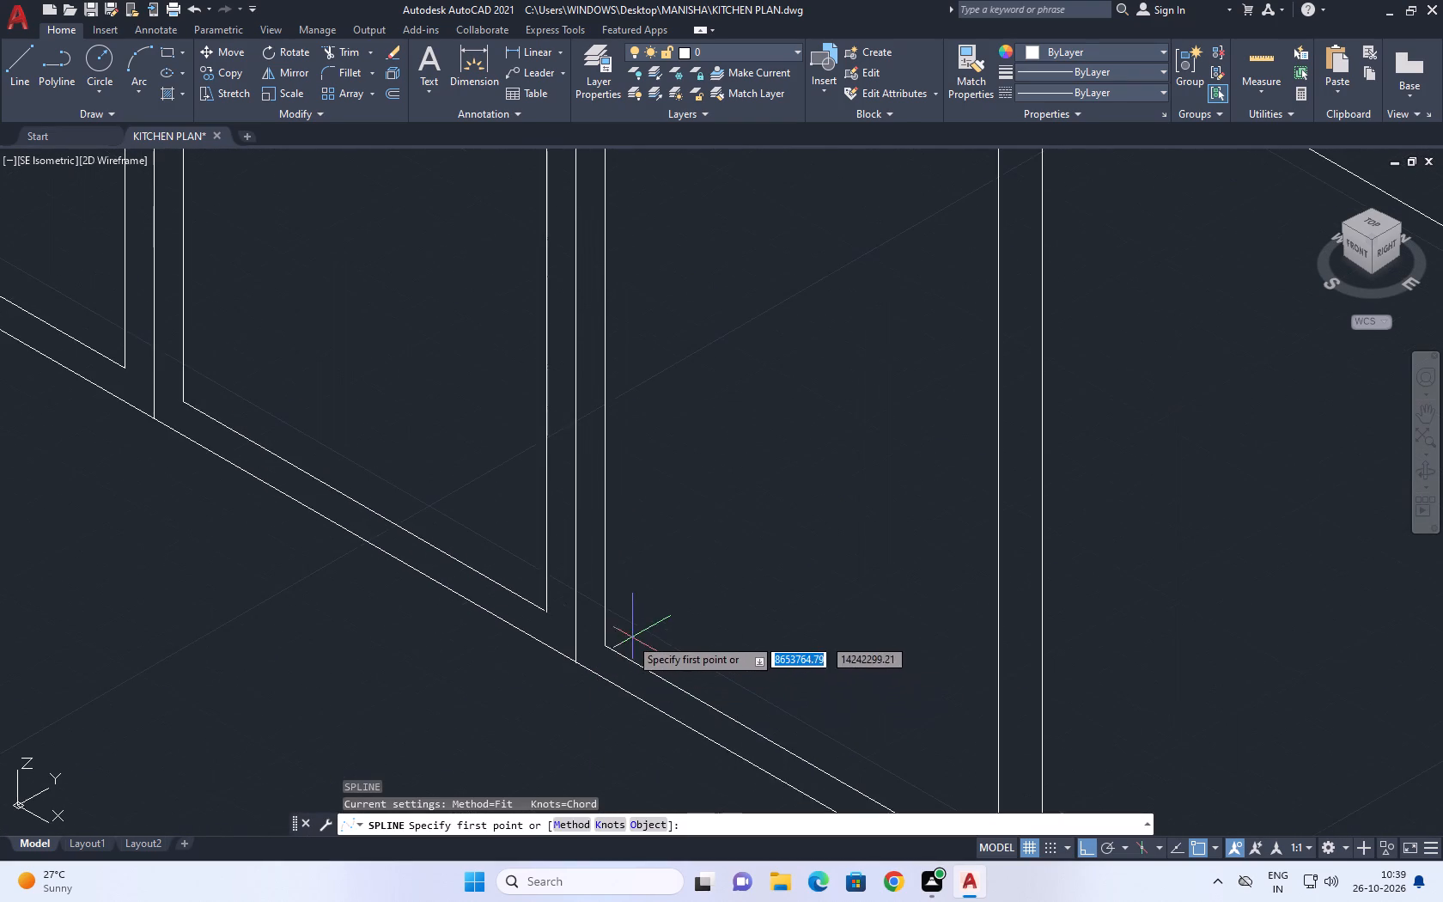
scroll(623, 636, "up", 3)
left_click(558, 667)
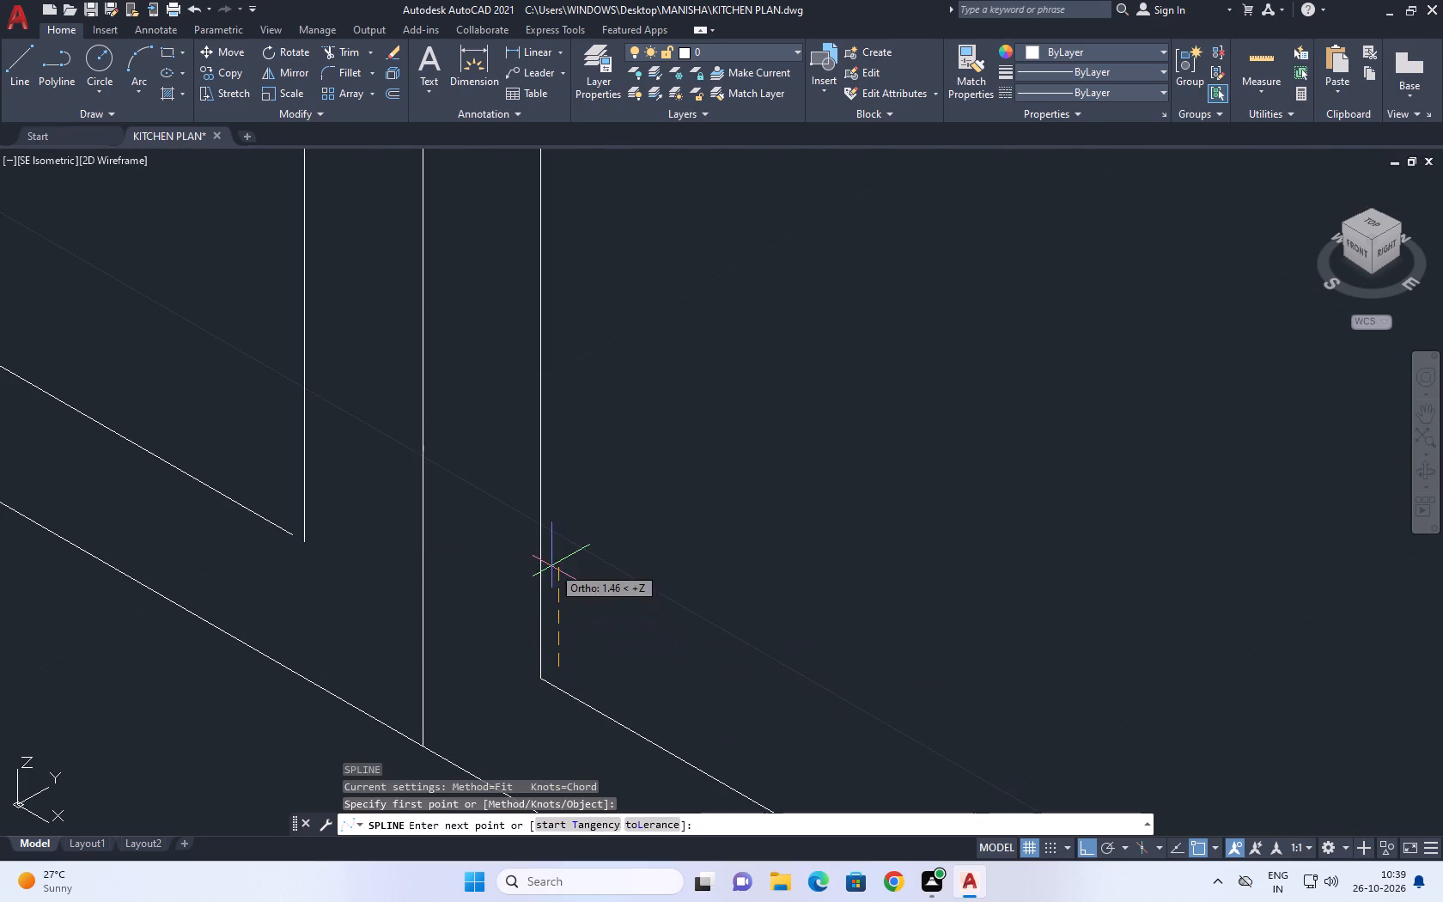
key("F8")
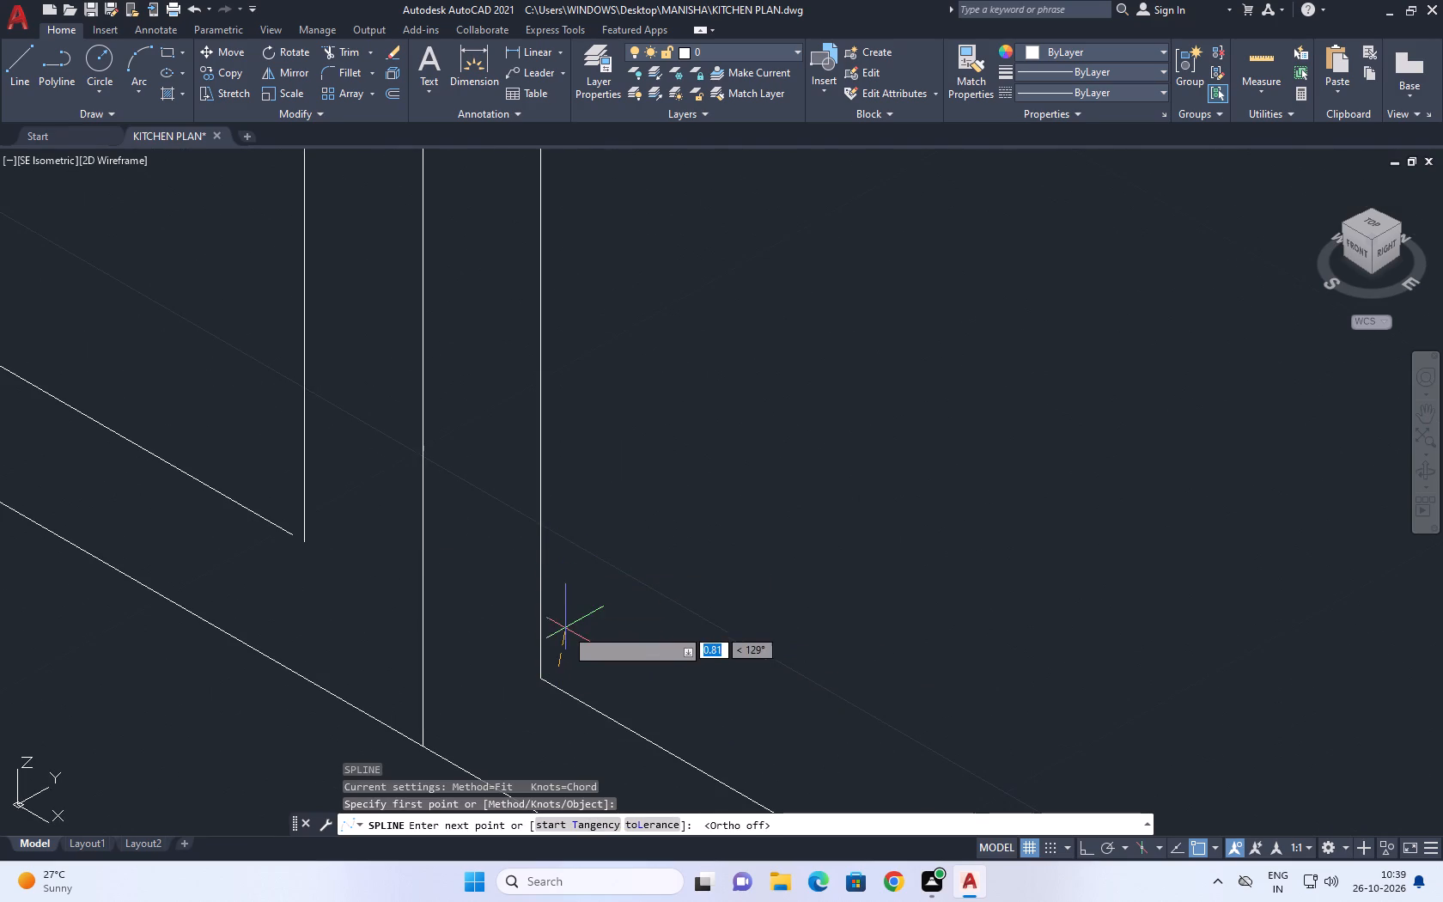
left_click(548, 624)
key("ctrl+z")
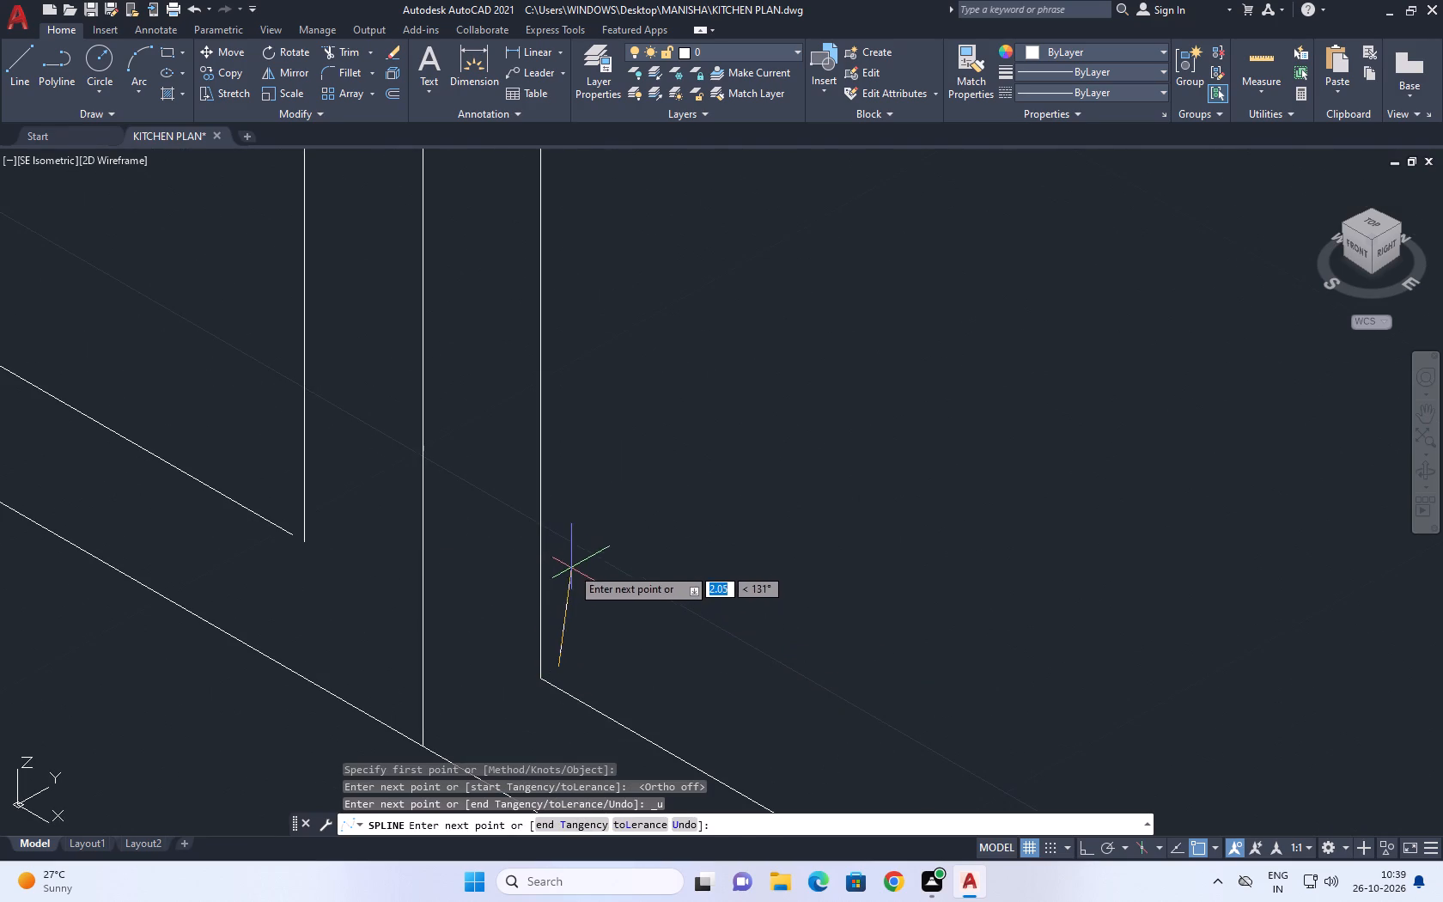
left_click(564, 596)
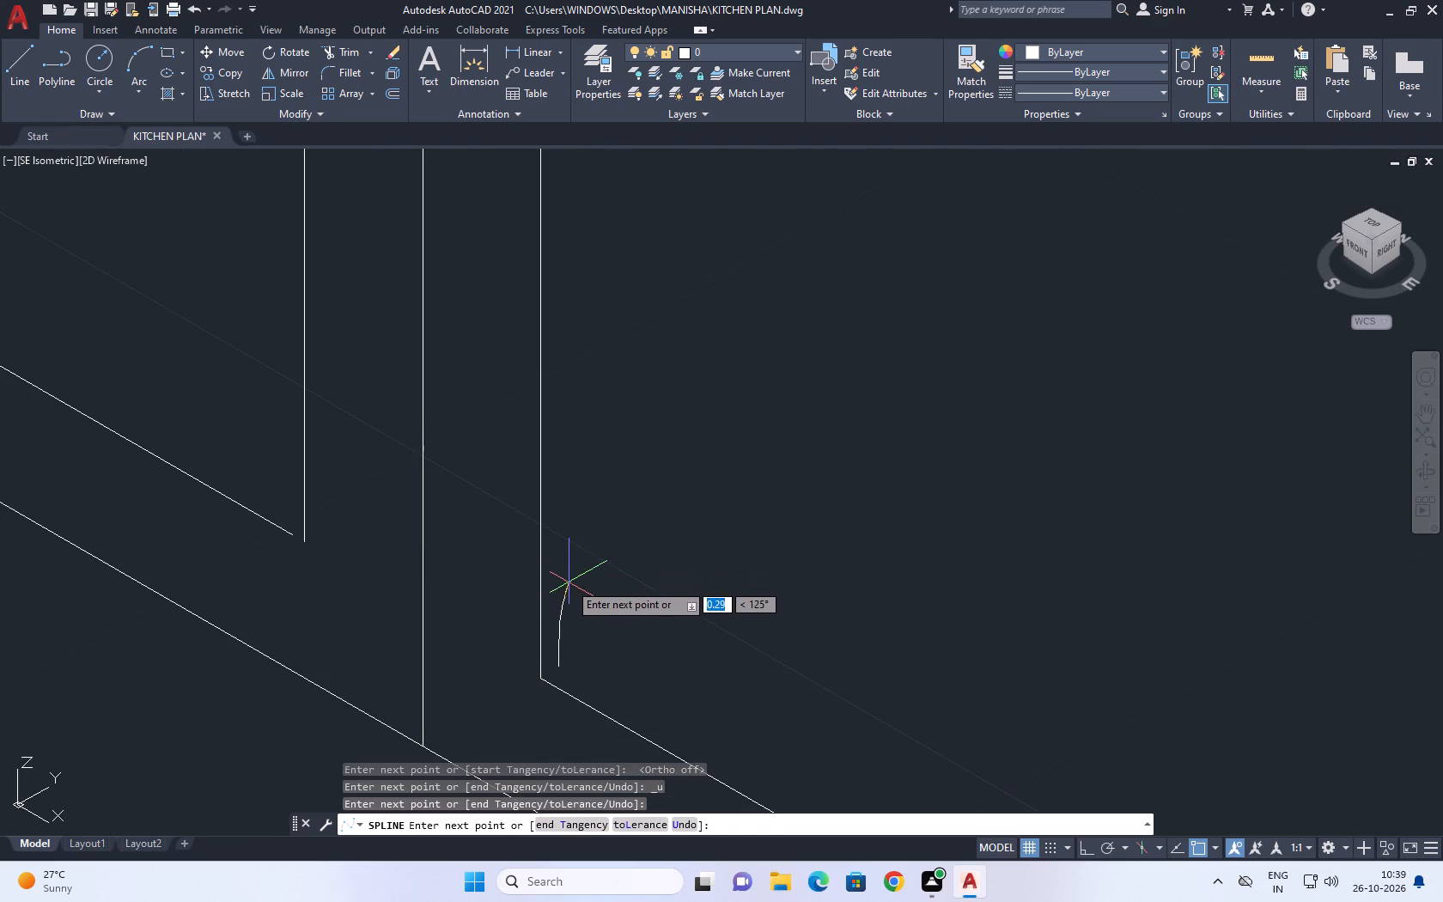
left_click(574, 536)
key("space")
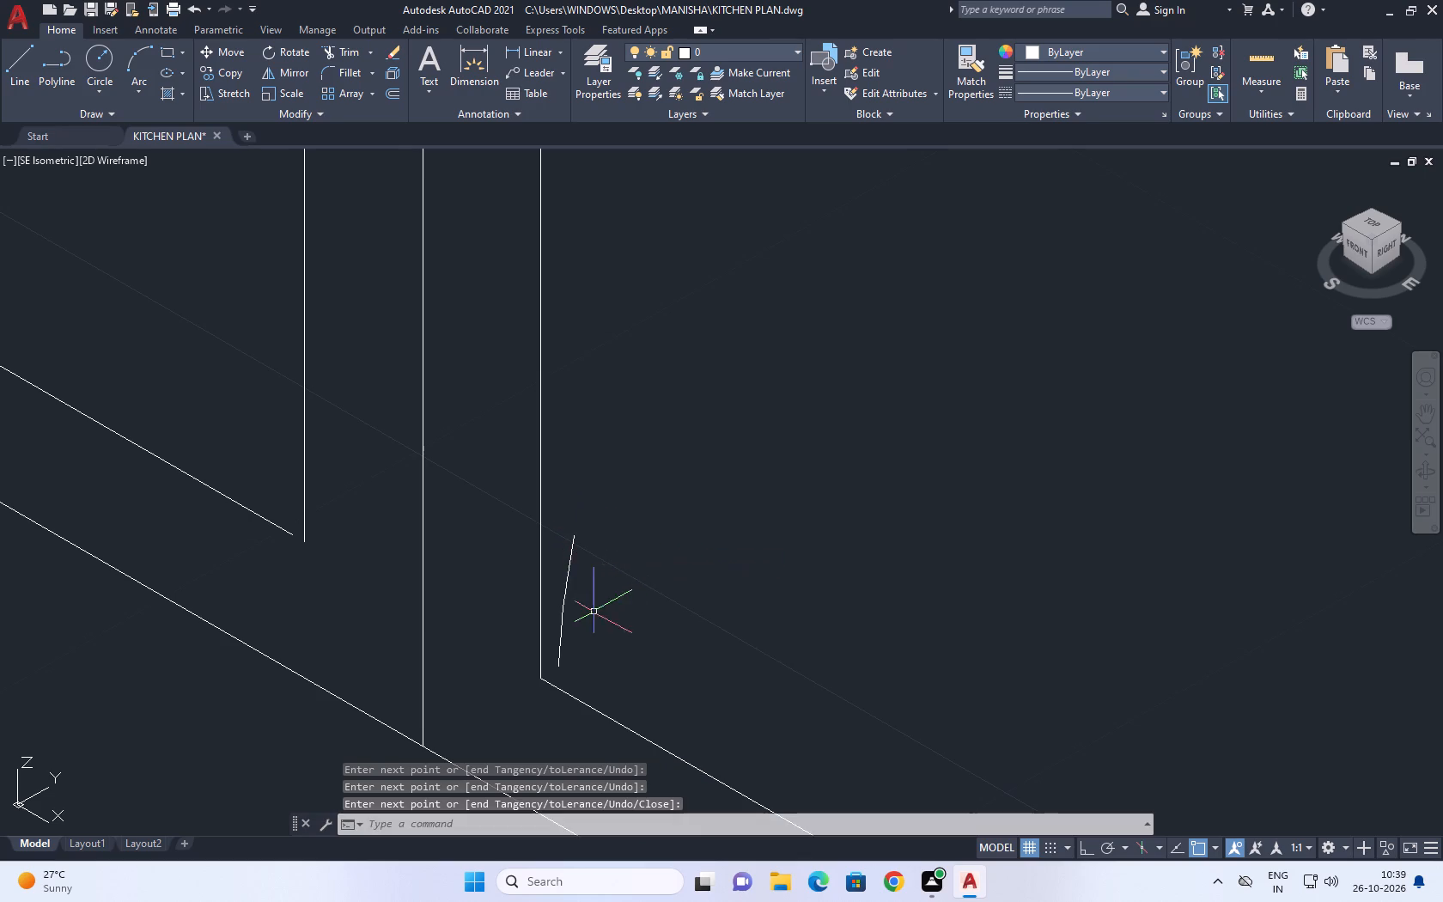
Bow the spline by moving its middle point toward the bay's left side line and adjusting its top endpoint slightly inward.
scroll(568, 597, "up", 2)
left_click(563, 592)
left_click(557, 552)
left_click(555, 598)
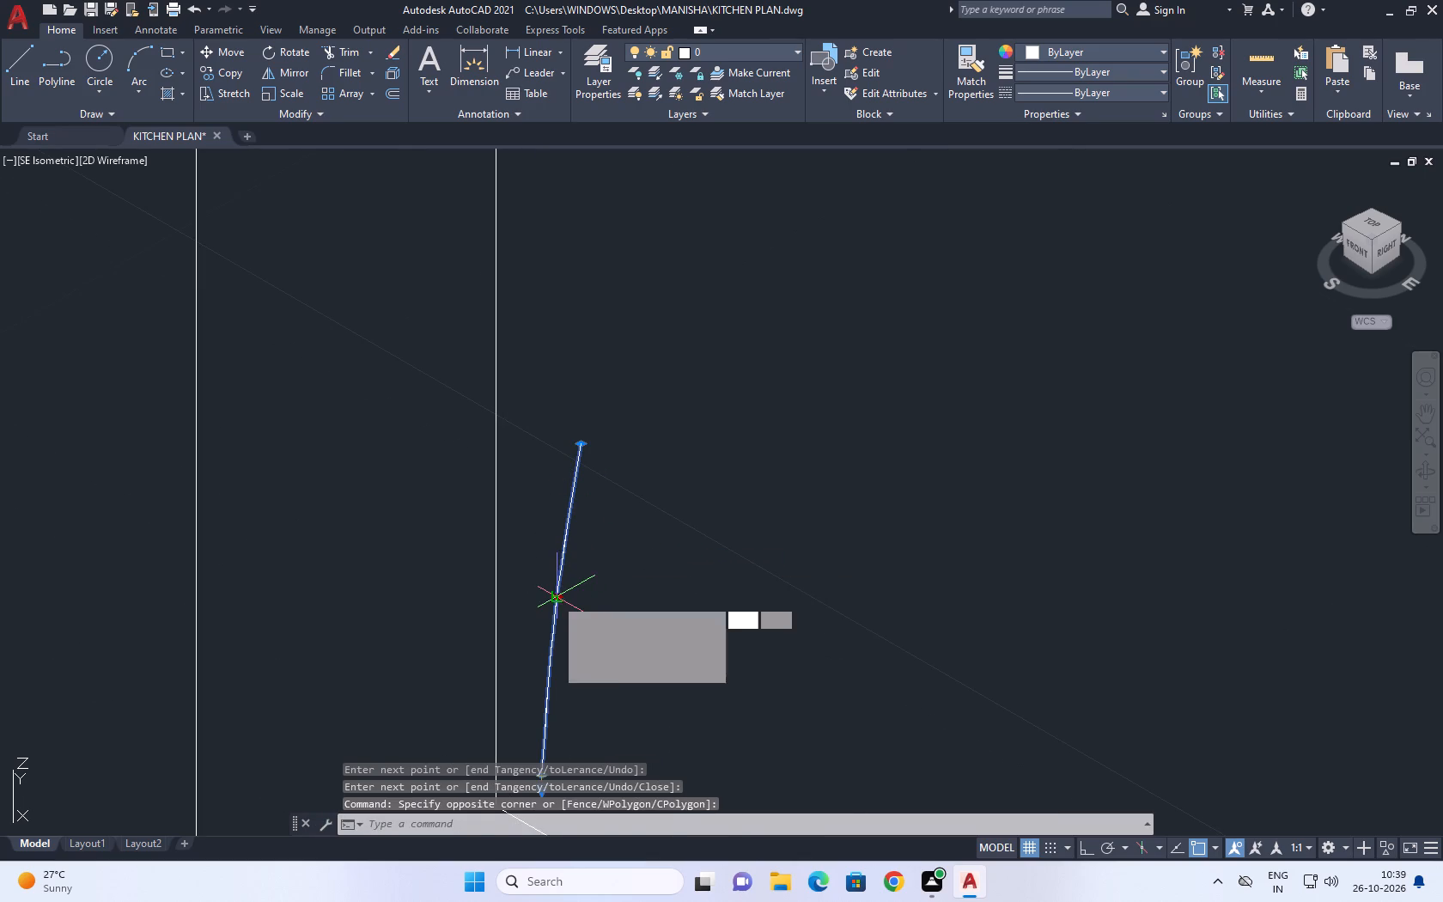
left_click(538, 591)
left_click(581, 445)
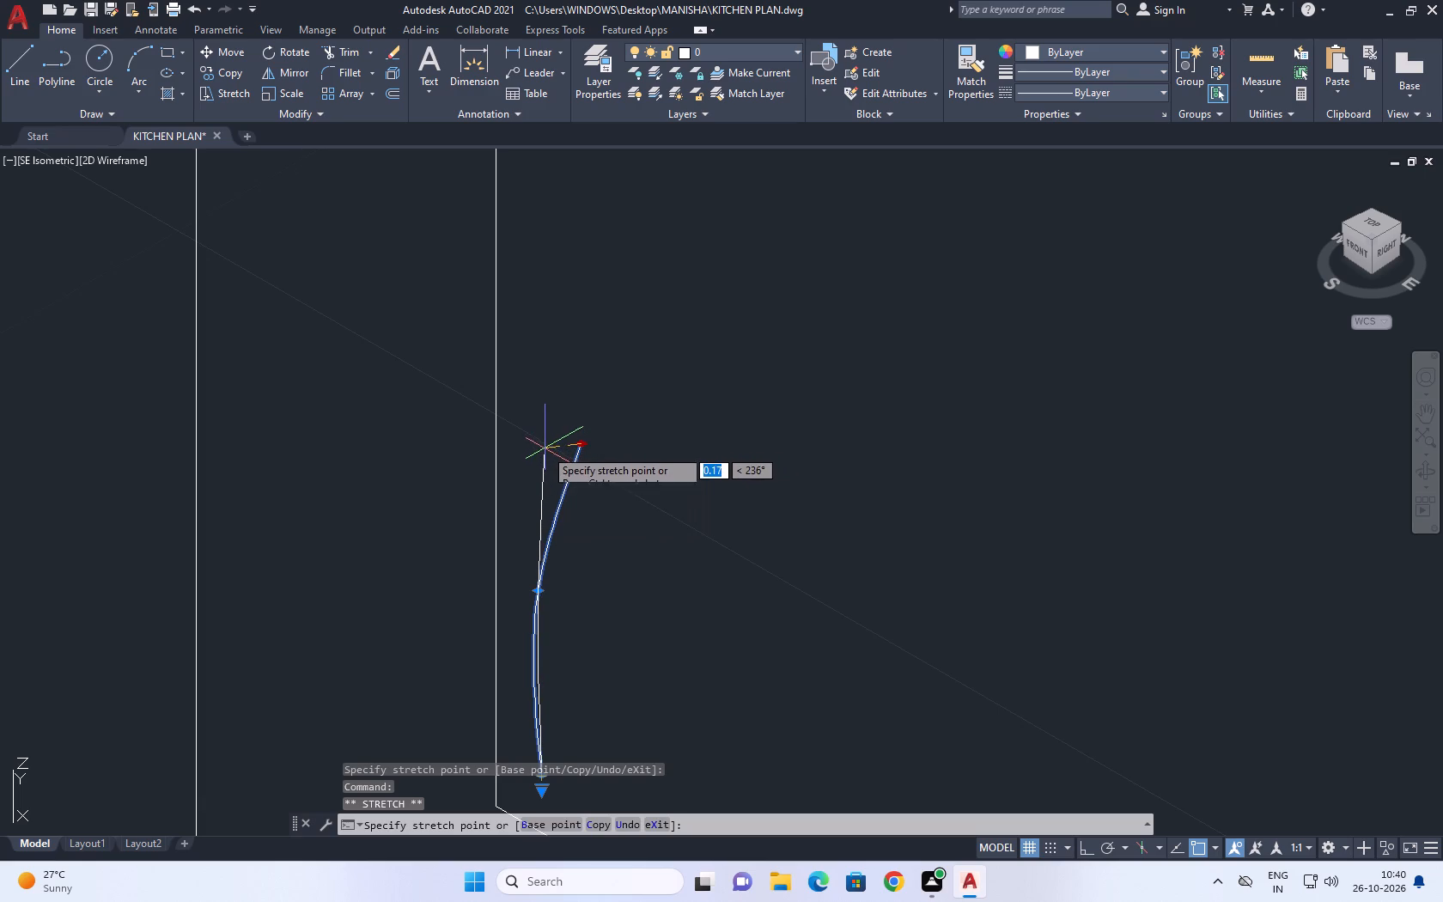
left_click(566, 454)
Copy the curve about 0.2 units to its right along the X axis with Ortho on.
middle_click_drag(585, 525, 557, 466)
key("c")
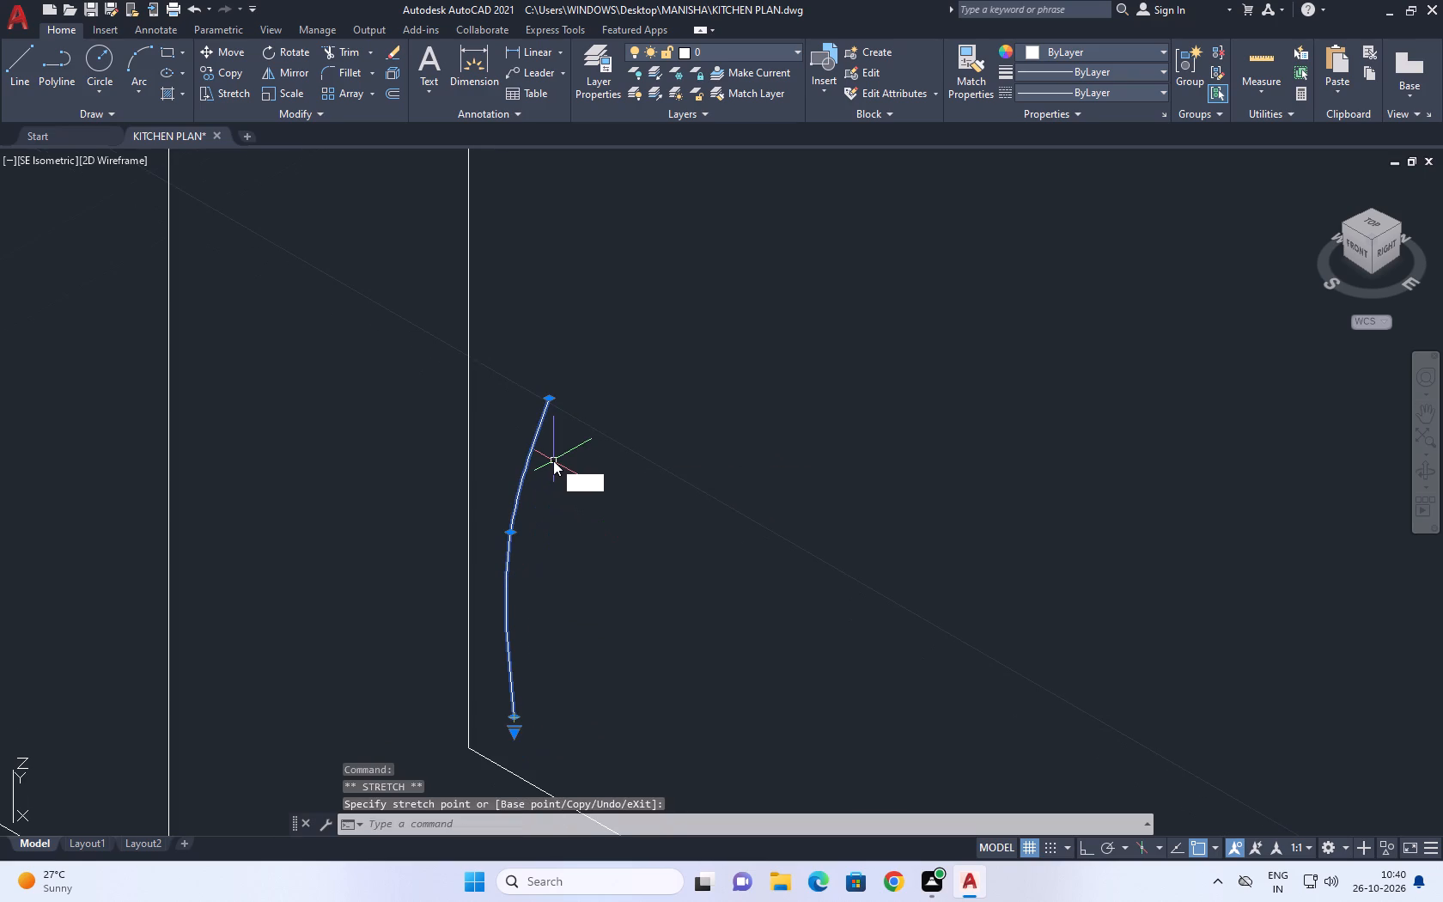
key("o")
key("space")
left_click(547, 458)
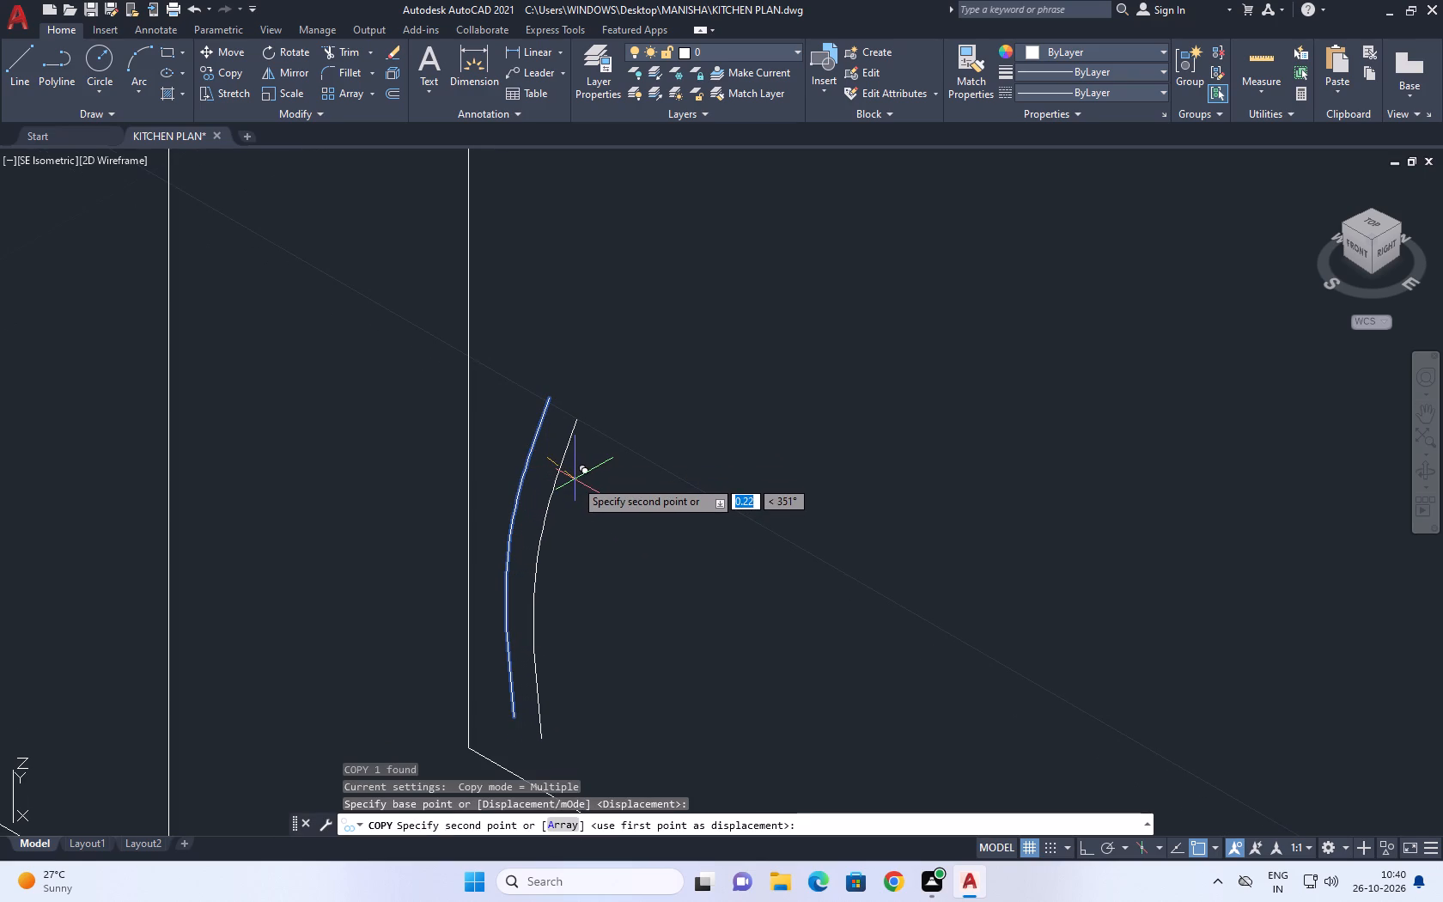
key("F8")
left_click(575, 479)
key("Escape")
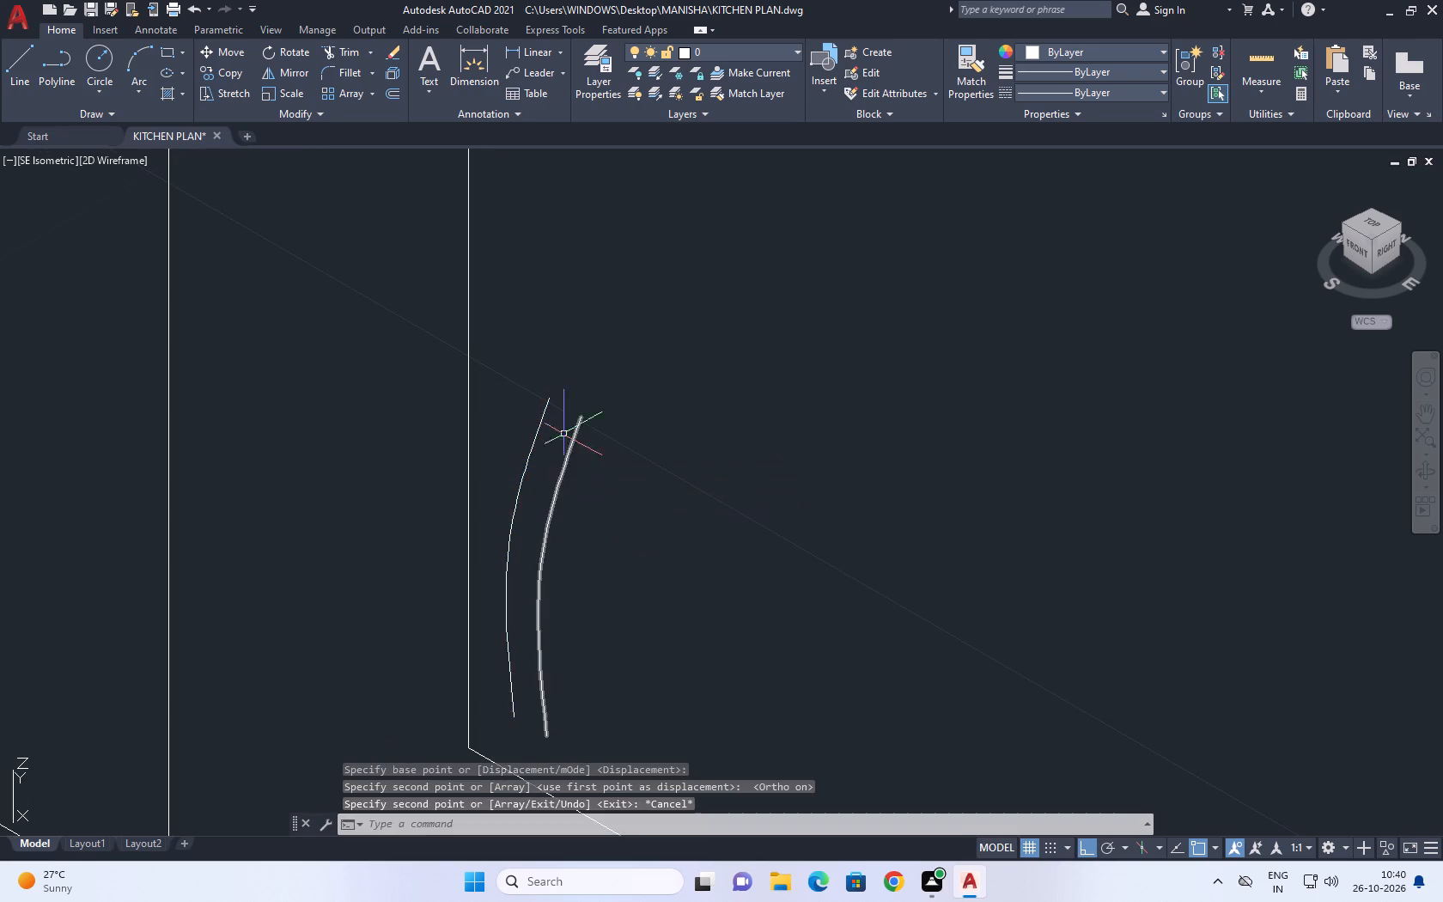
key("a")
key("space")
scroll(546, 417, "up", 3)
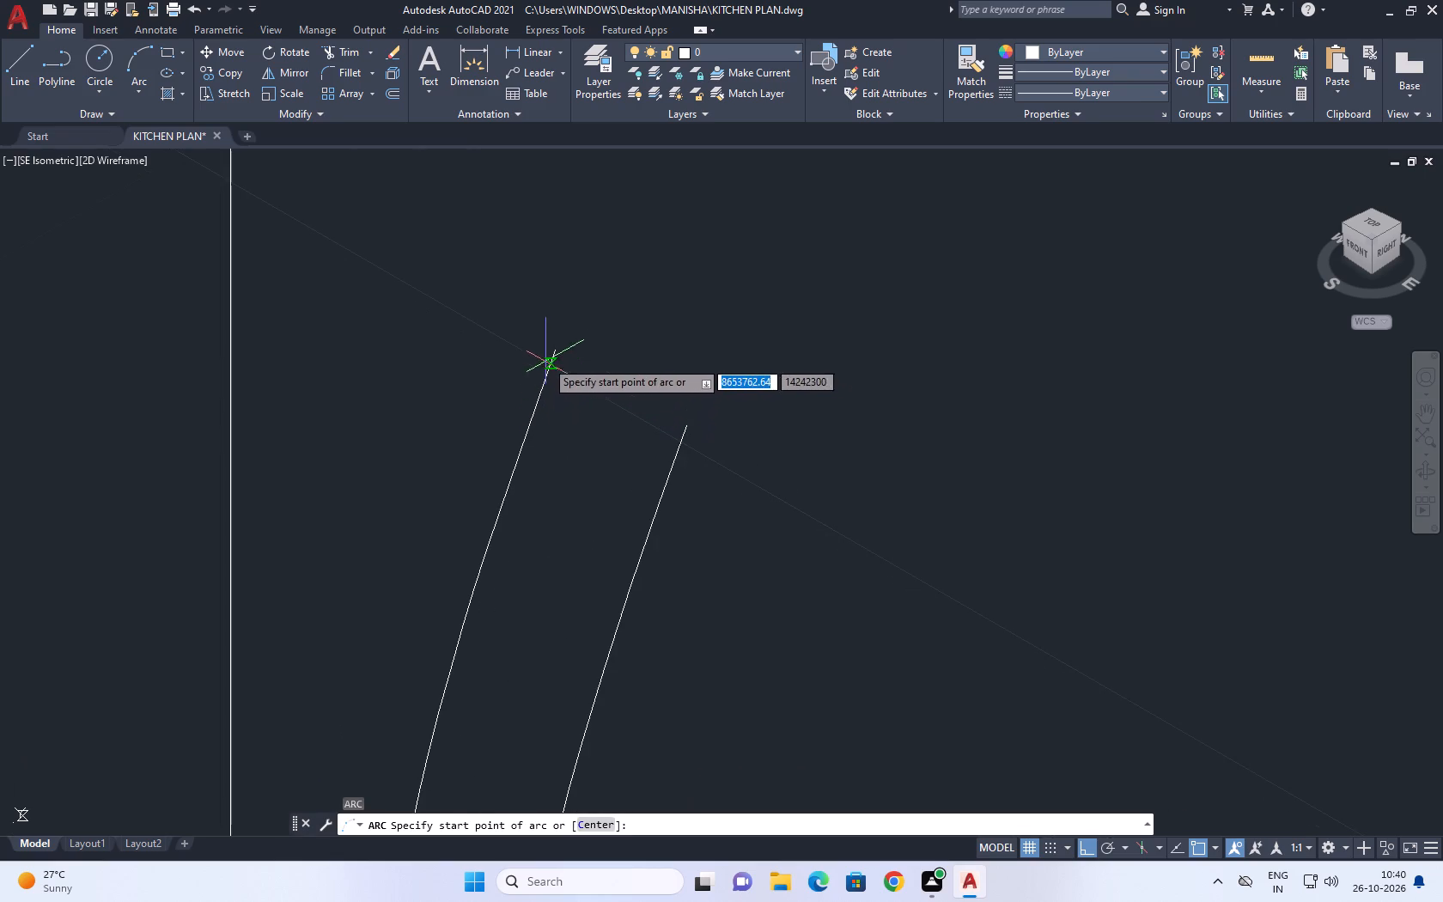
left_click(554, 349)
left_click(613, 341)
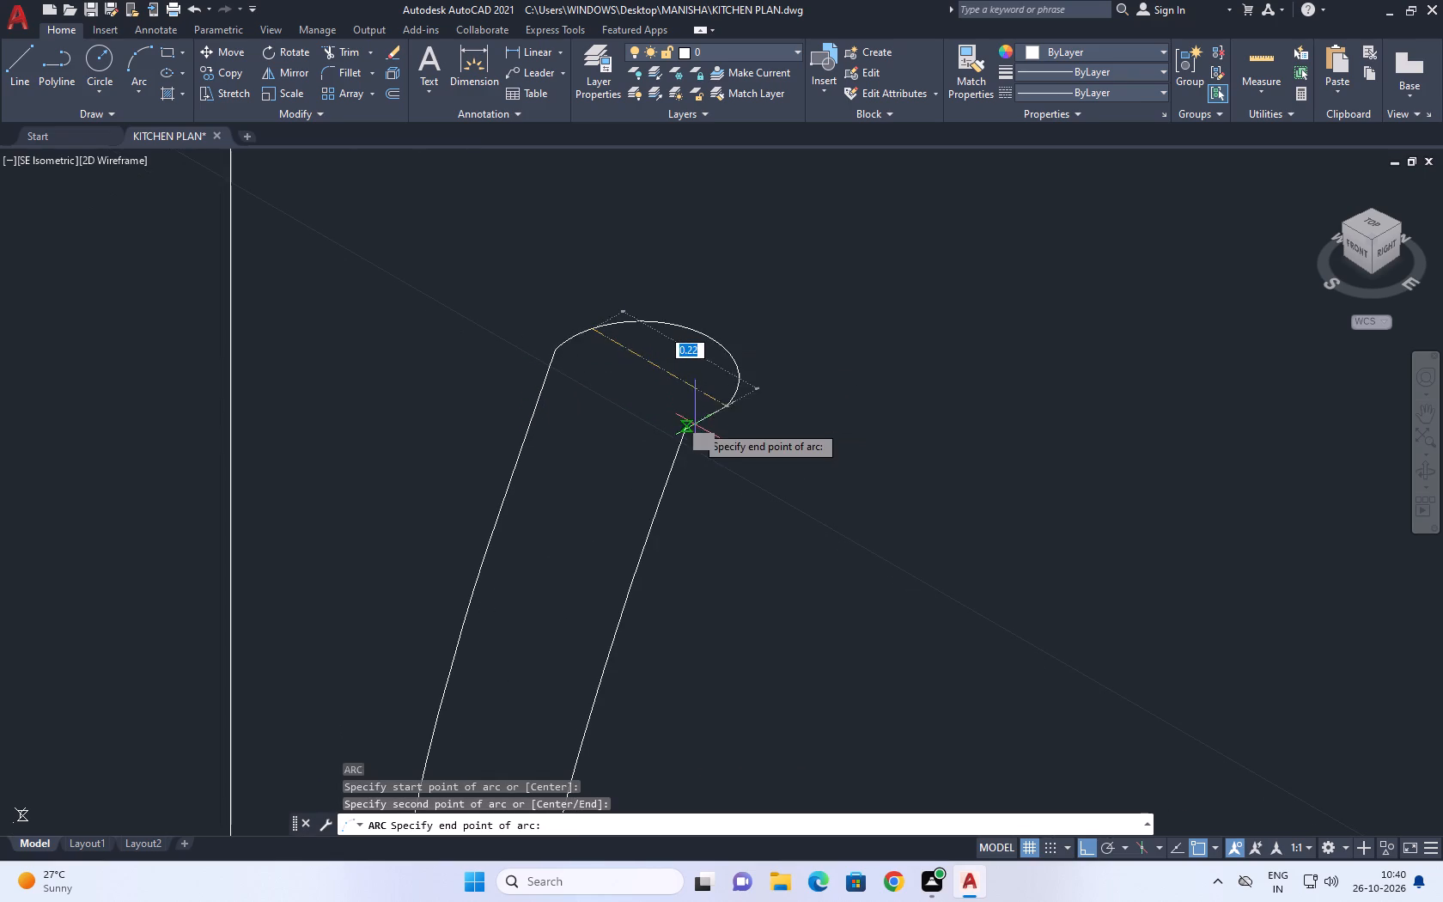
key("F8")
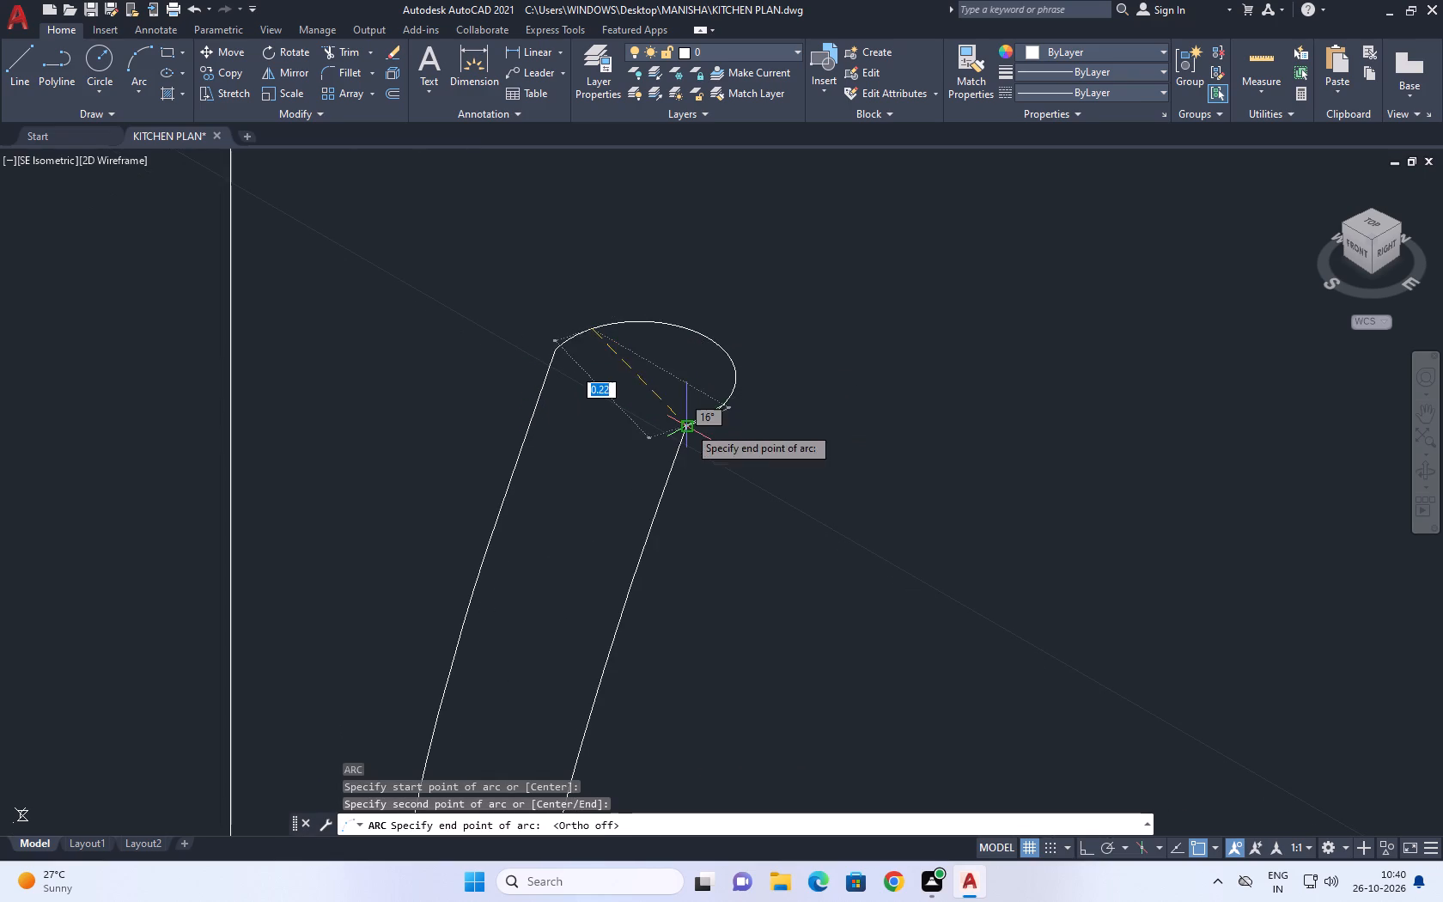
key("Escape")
Restart the arc and draw a three-point arc joining the top ends of the handle's two curves.
key("a")
key("space")
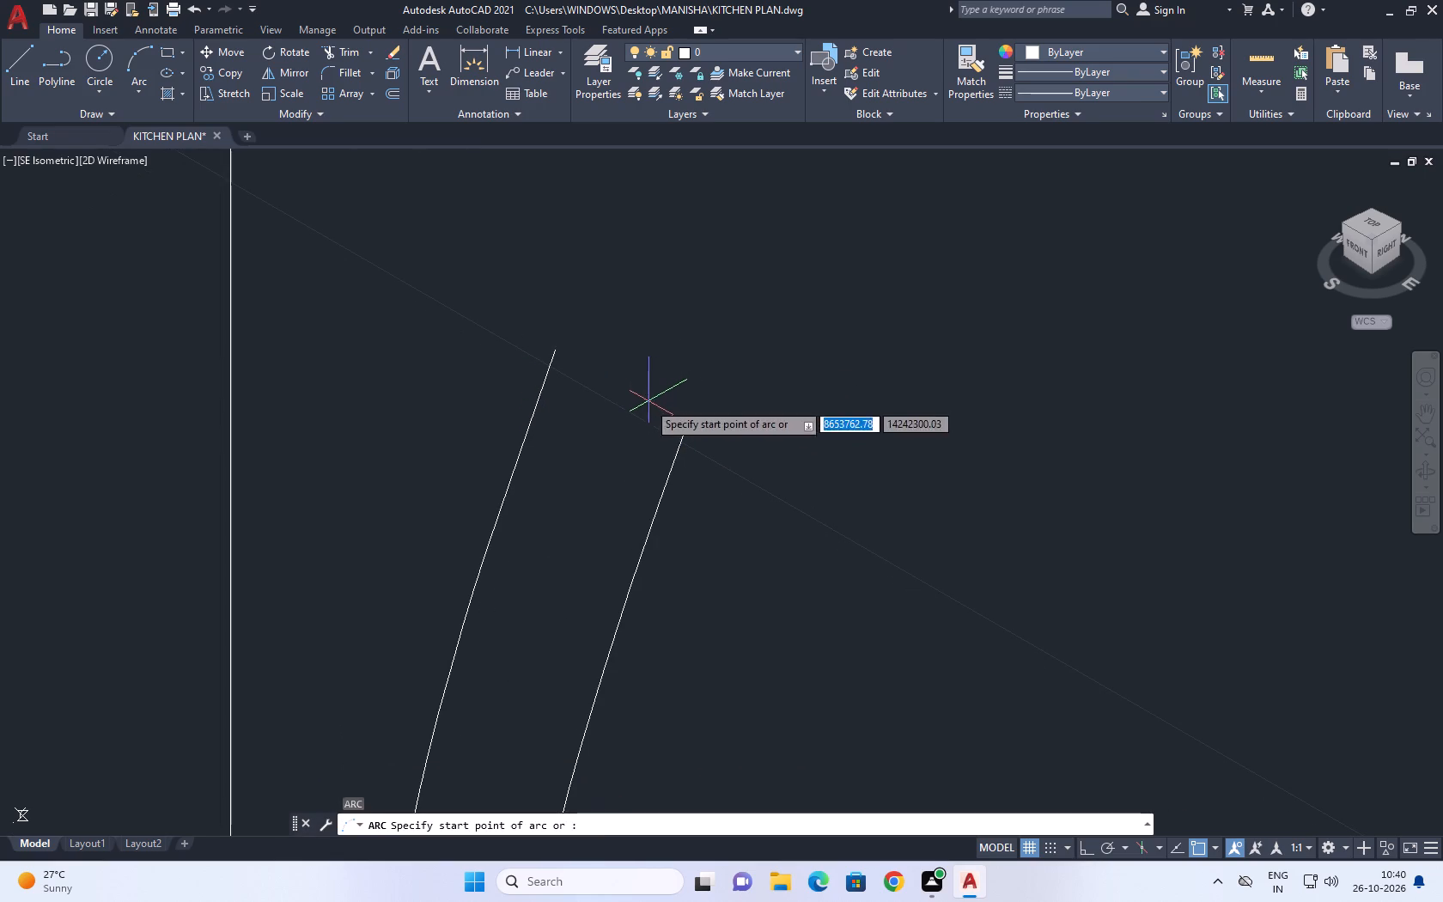
scroll(659, 435, "up", 1)
left_click(700, 421)
left_click(635, 376)
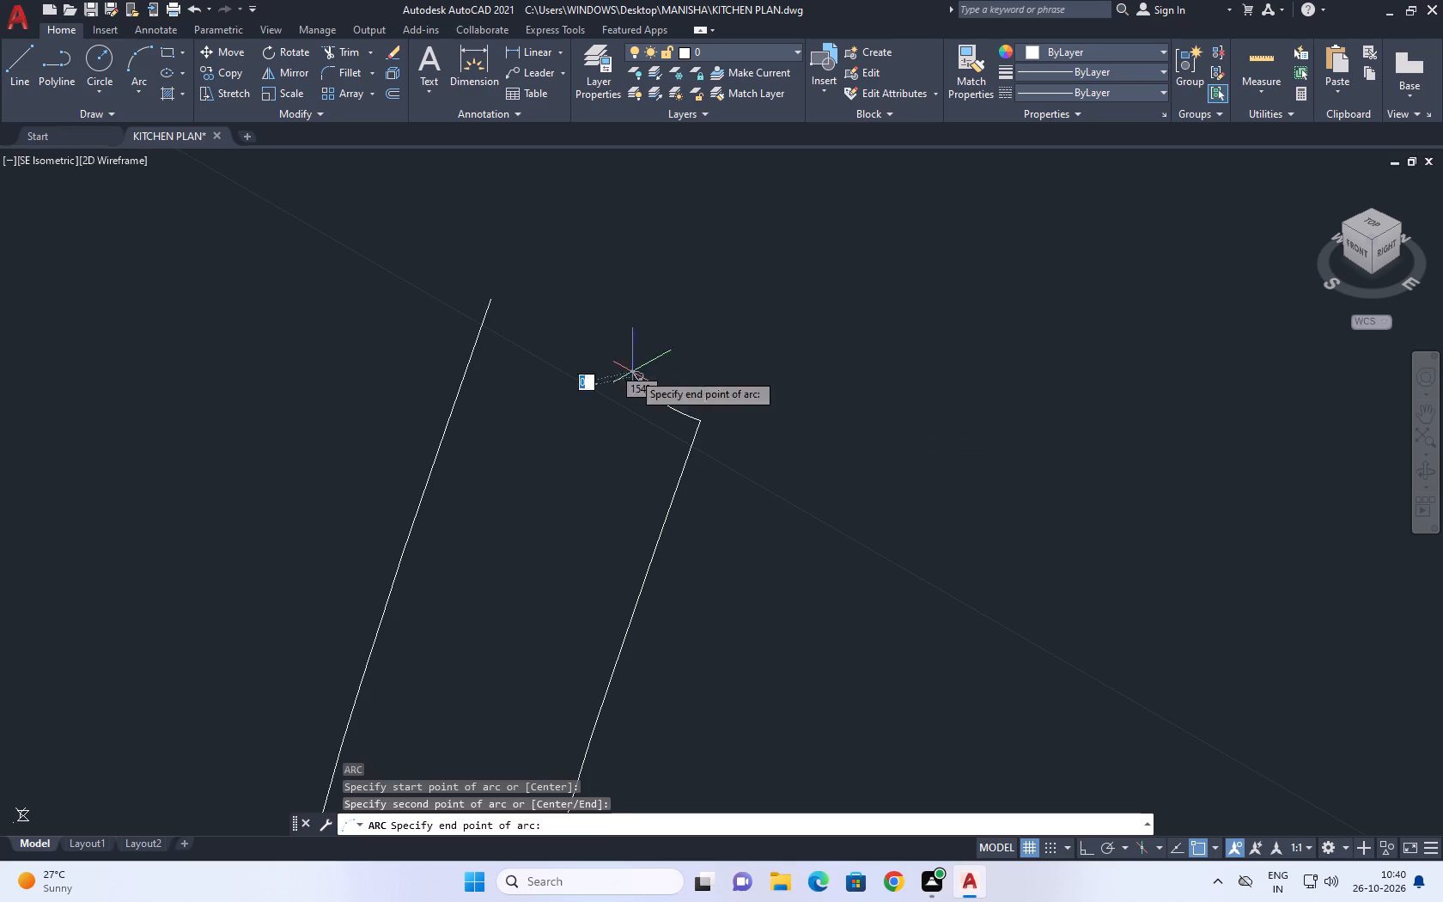
left_click(491, 295)
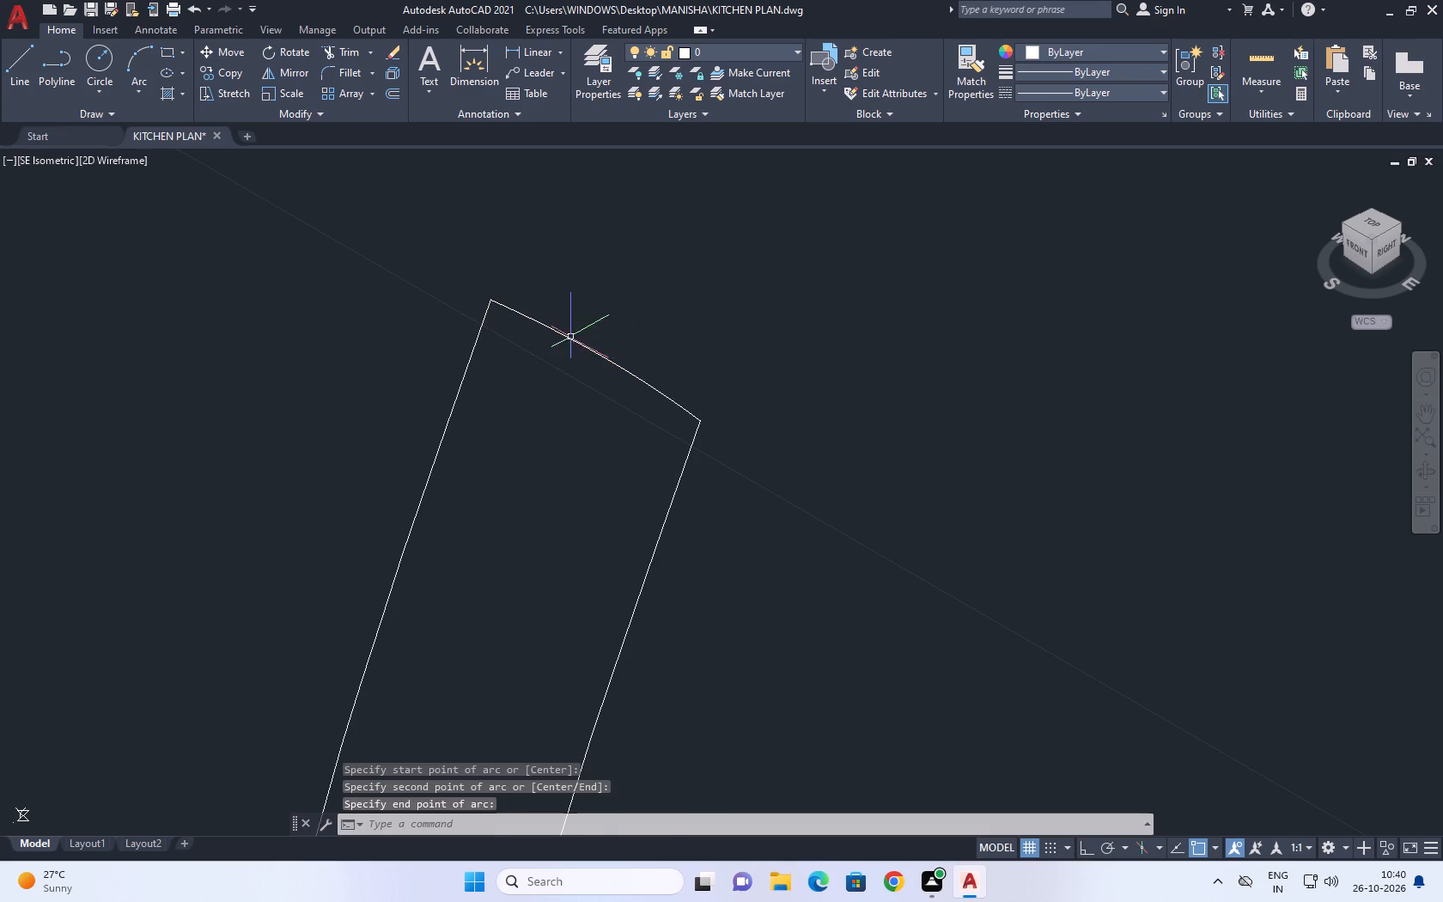
Bulge the handle's top arc outward by moving its midpoint upward, leaving nothing selected.
left_click(581, 337)
left_click(561, 352)
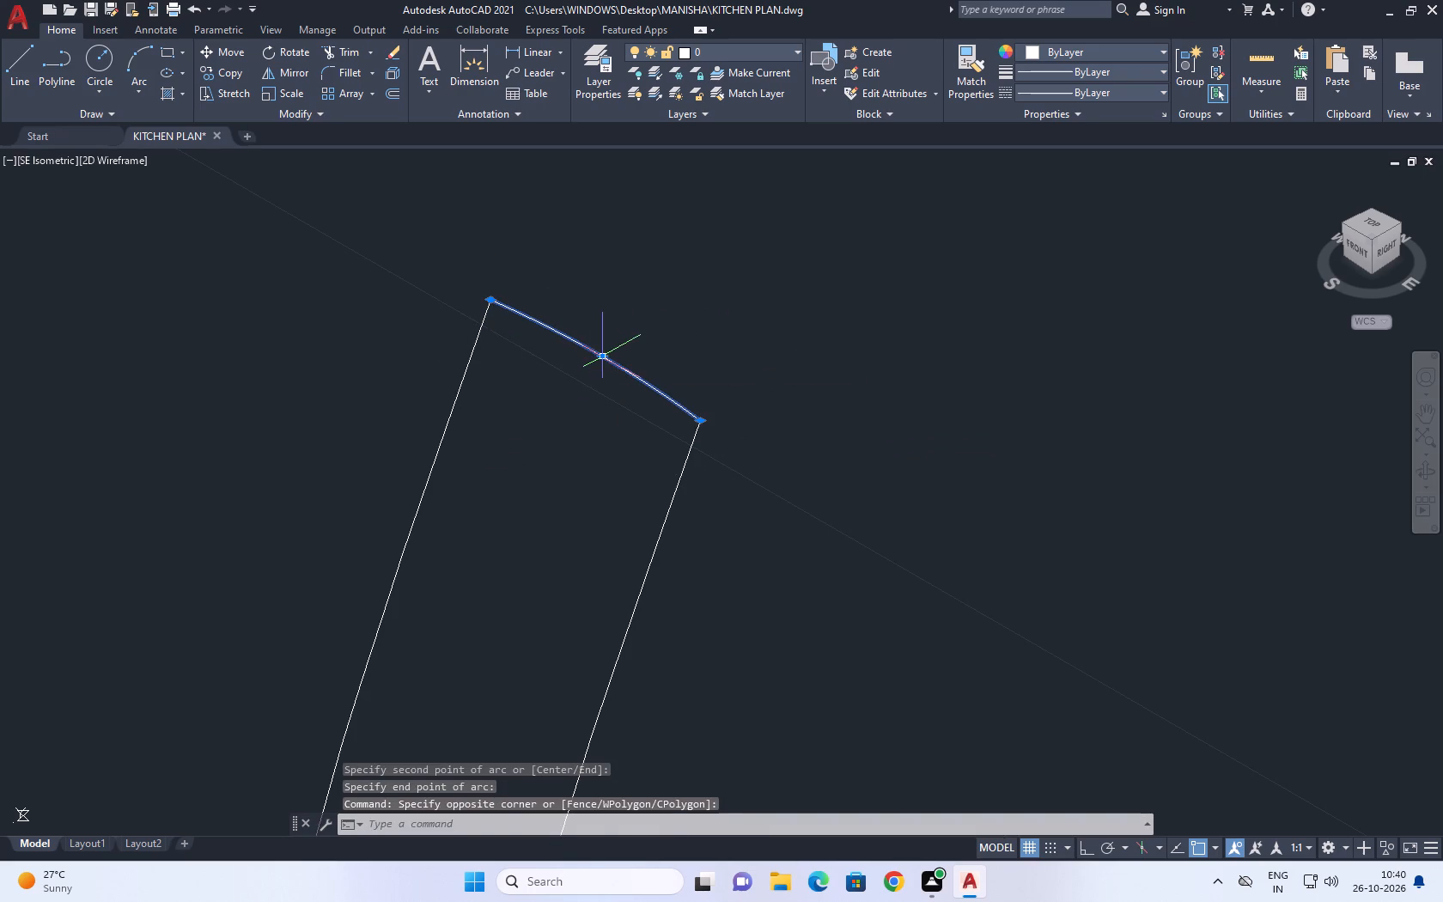
left_click(603, 357)
left_click(607, 285)
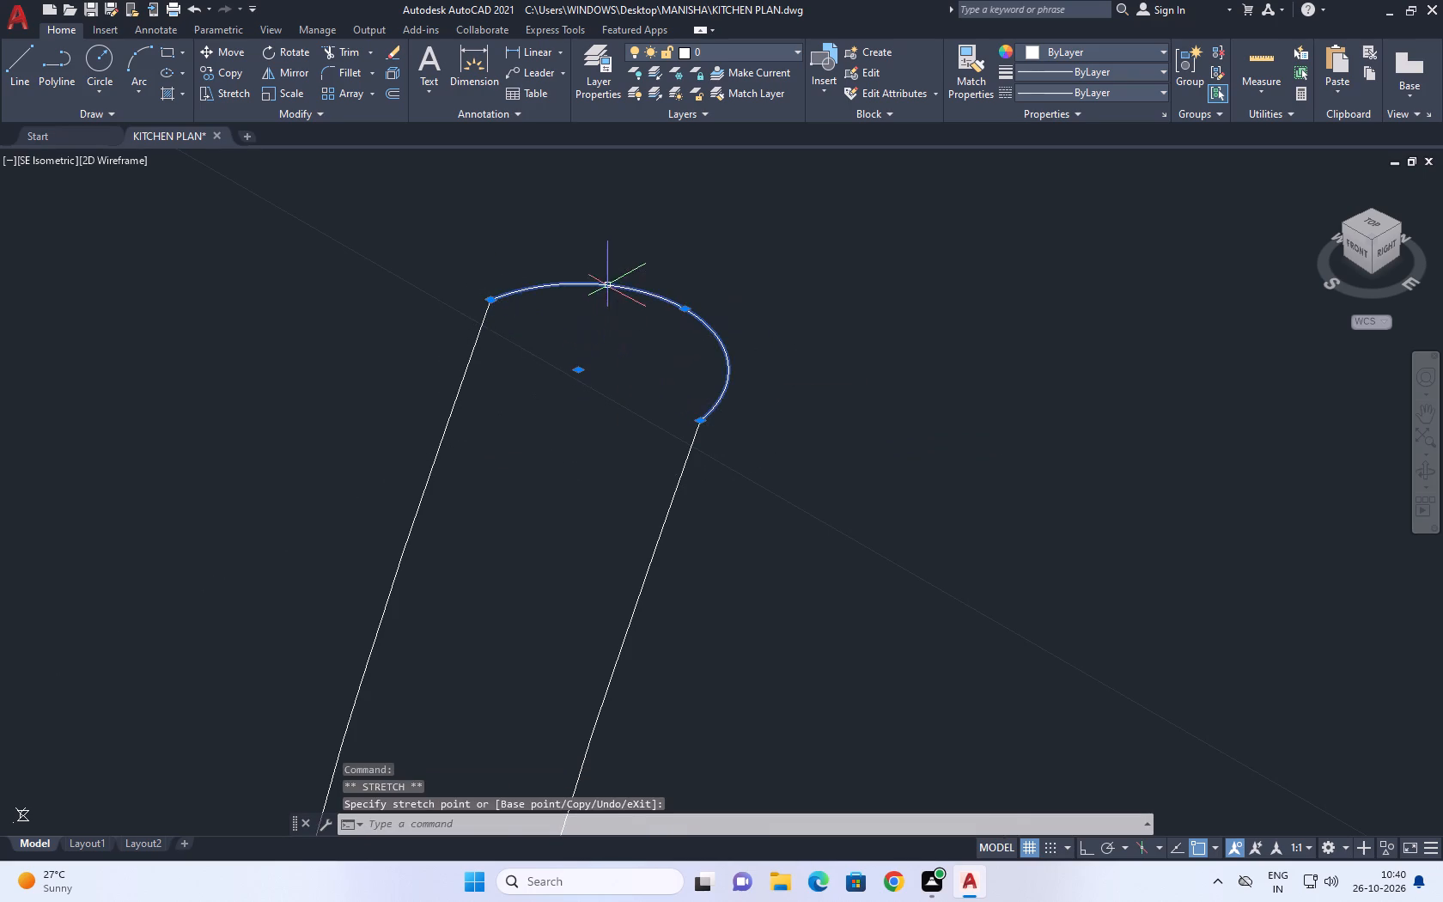
scroll(680, 392, "down", 5)
middle_click_drag(699, 473, 637, 408)
right_click(698, 400)
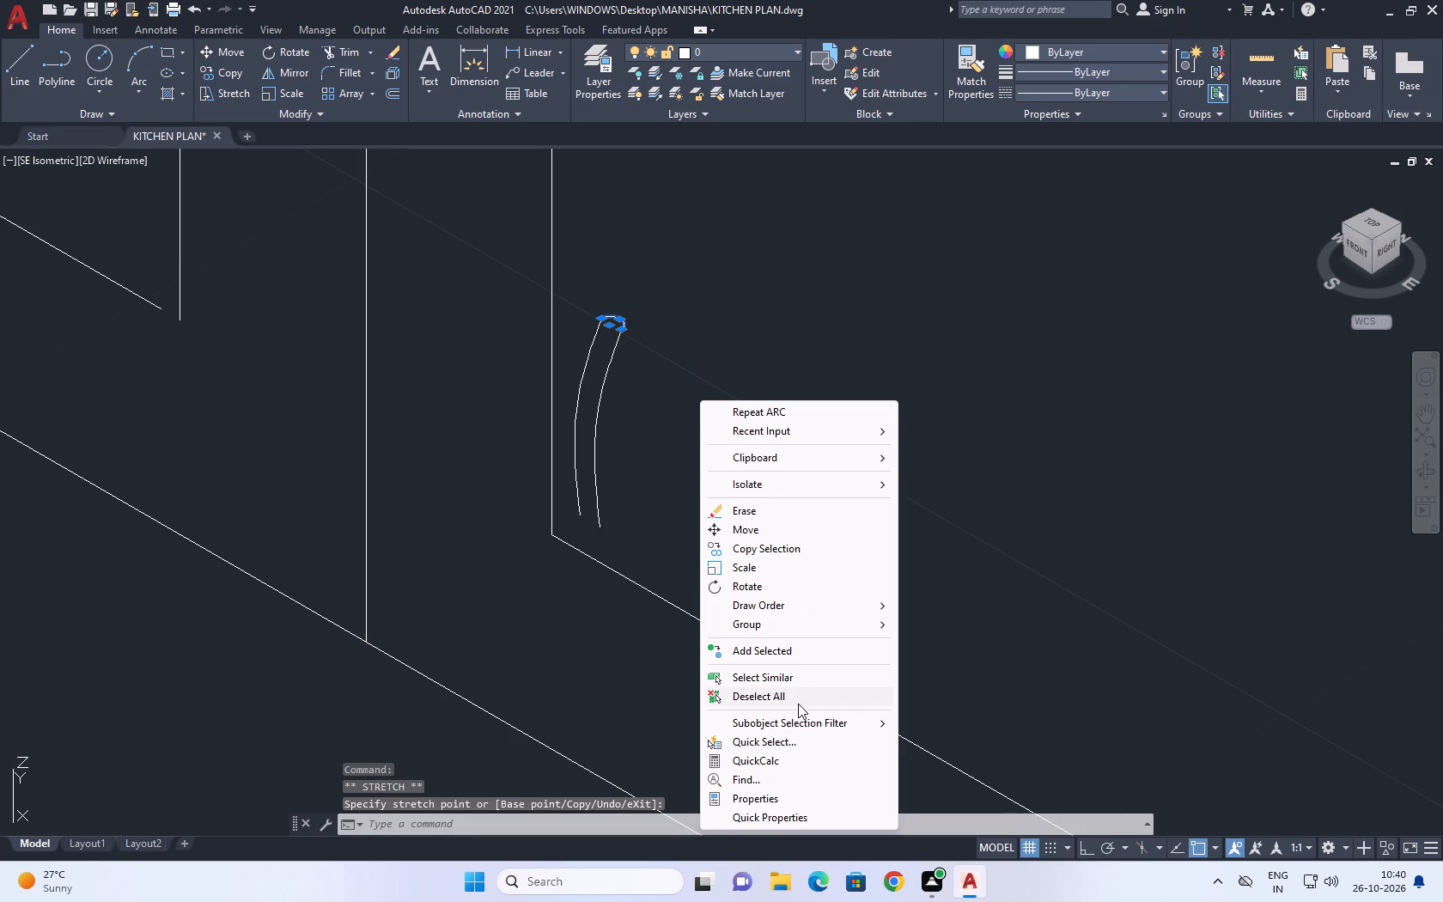
left_click(798, 704)
Draw a three-point arc joining the bottom ends of the handle's two curves.
scroll(569, 538, "up", 2)
key("a")
key("space")
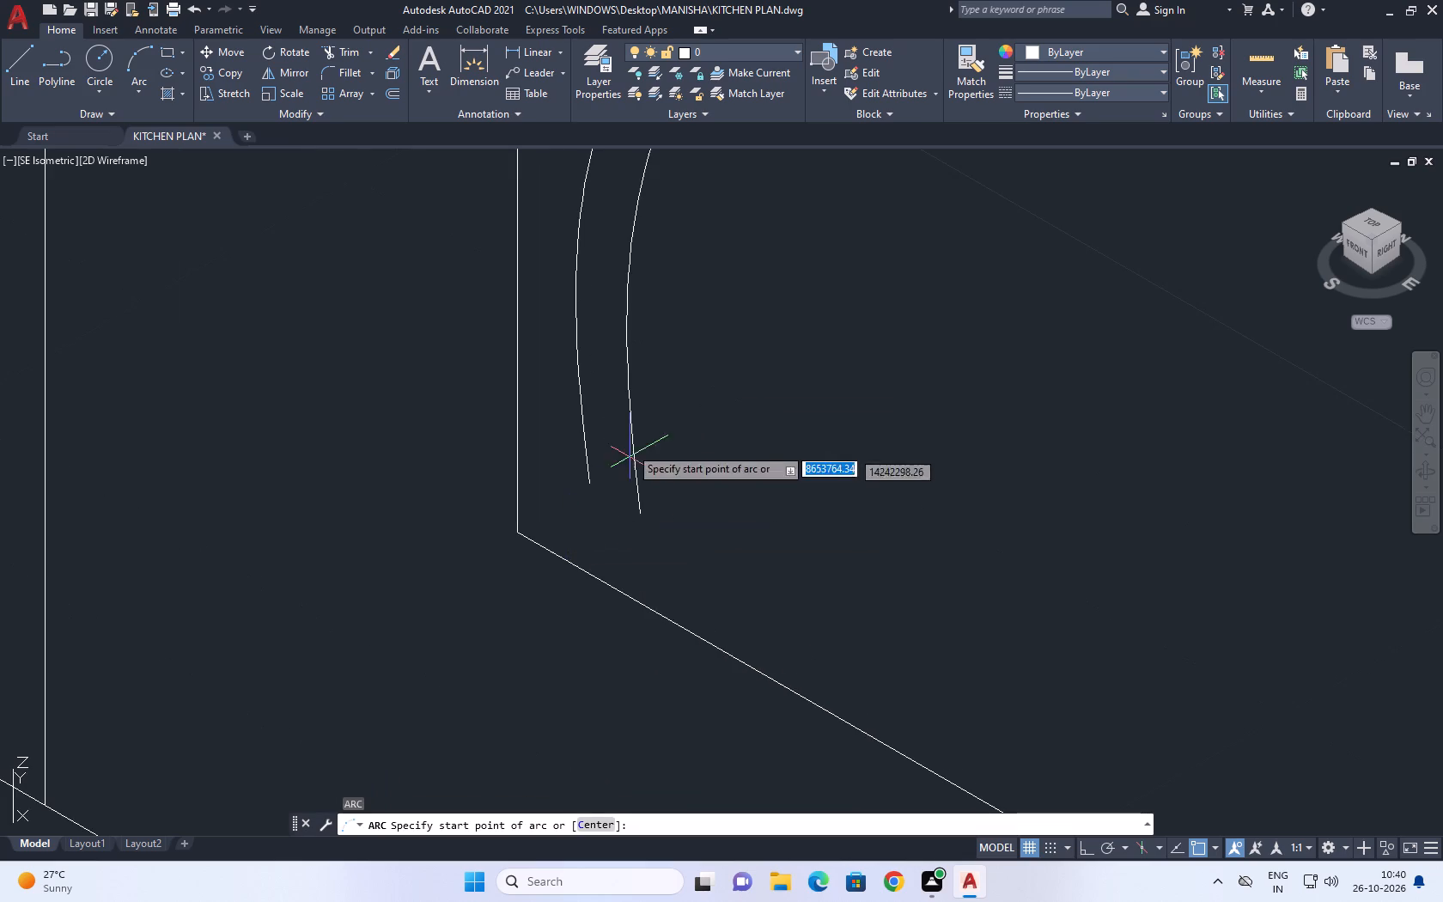
scroll(630, 444, "up", 3)
left_click(509, 552)
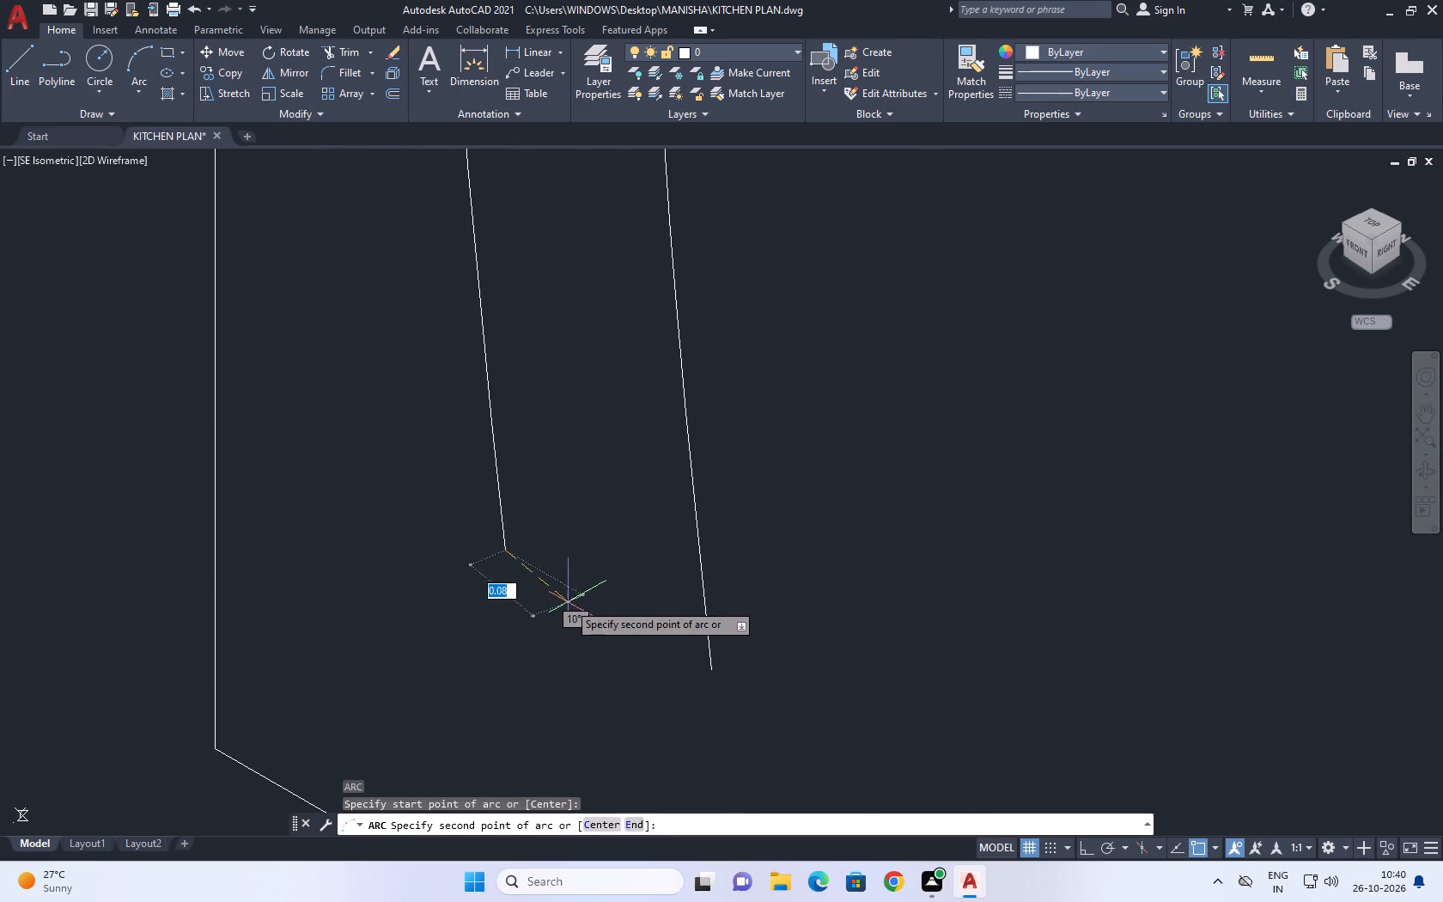
left_click(564, 606)
left_click(712, 667)
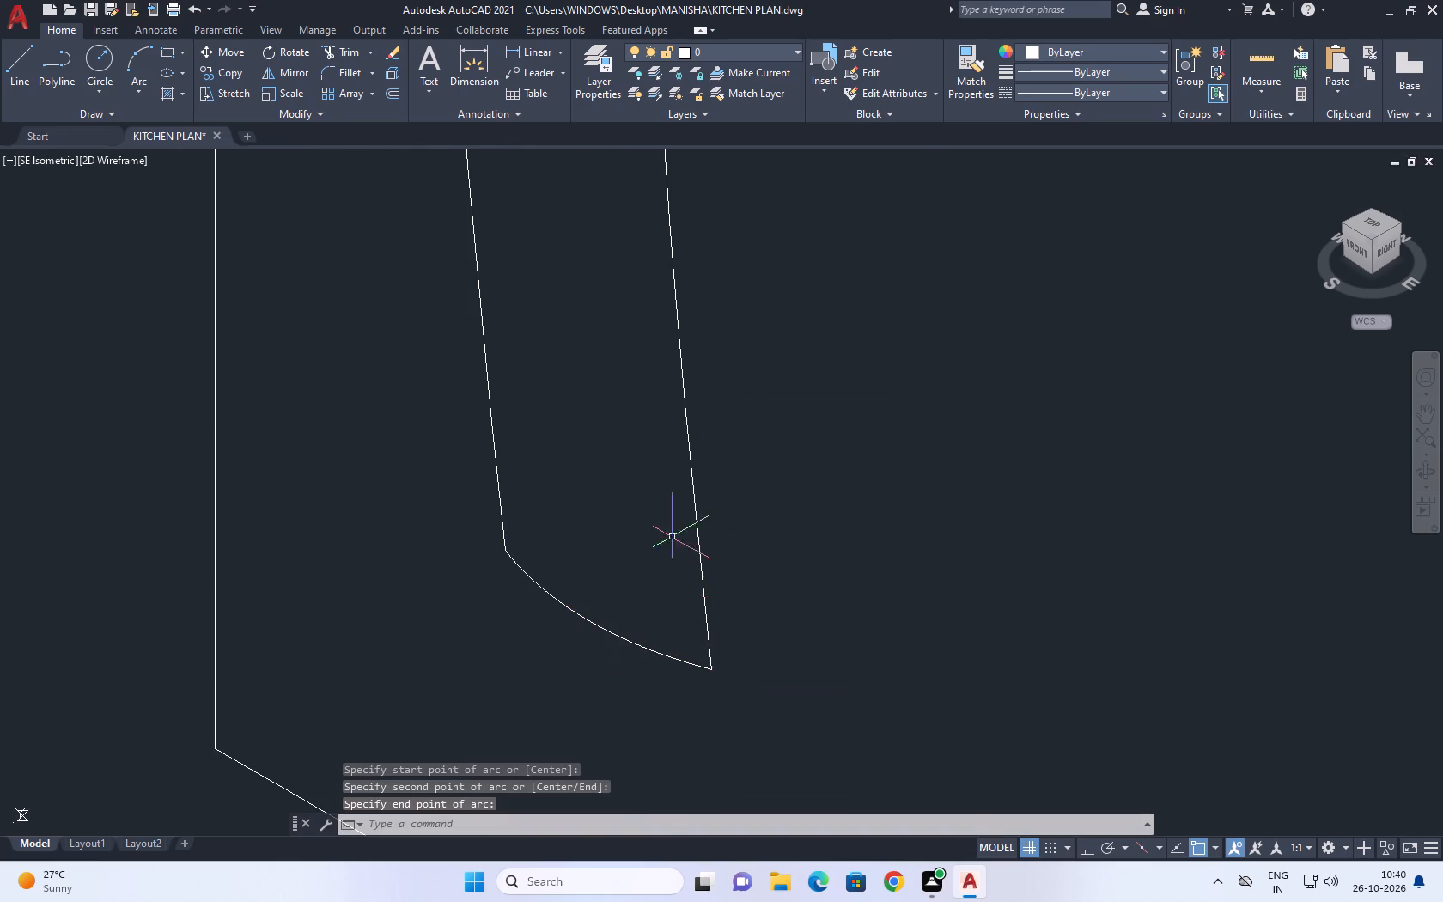
Reshape the handle's bottom arc by its midpoint, settling on a shallow outward curve.
scroll(672, 522, "down", 3)
scroll(644, 540, "up", 3)
left_click(646, 543)
left_click(618, 598)
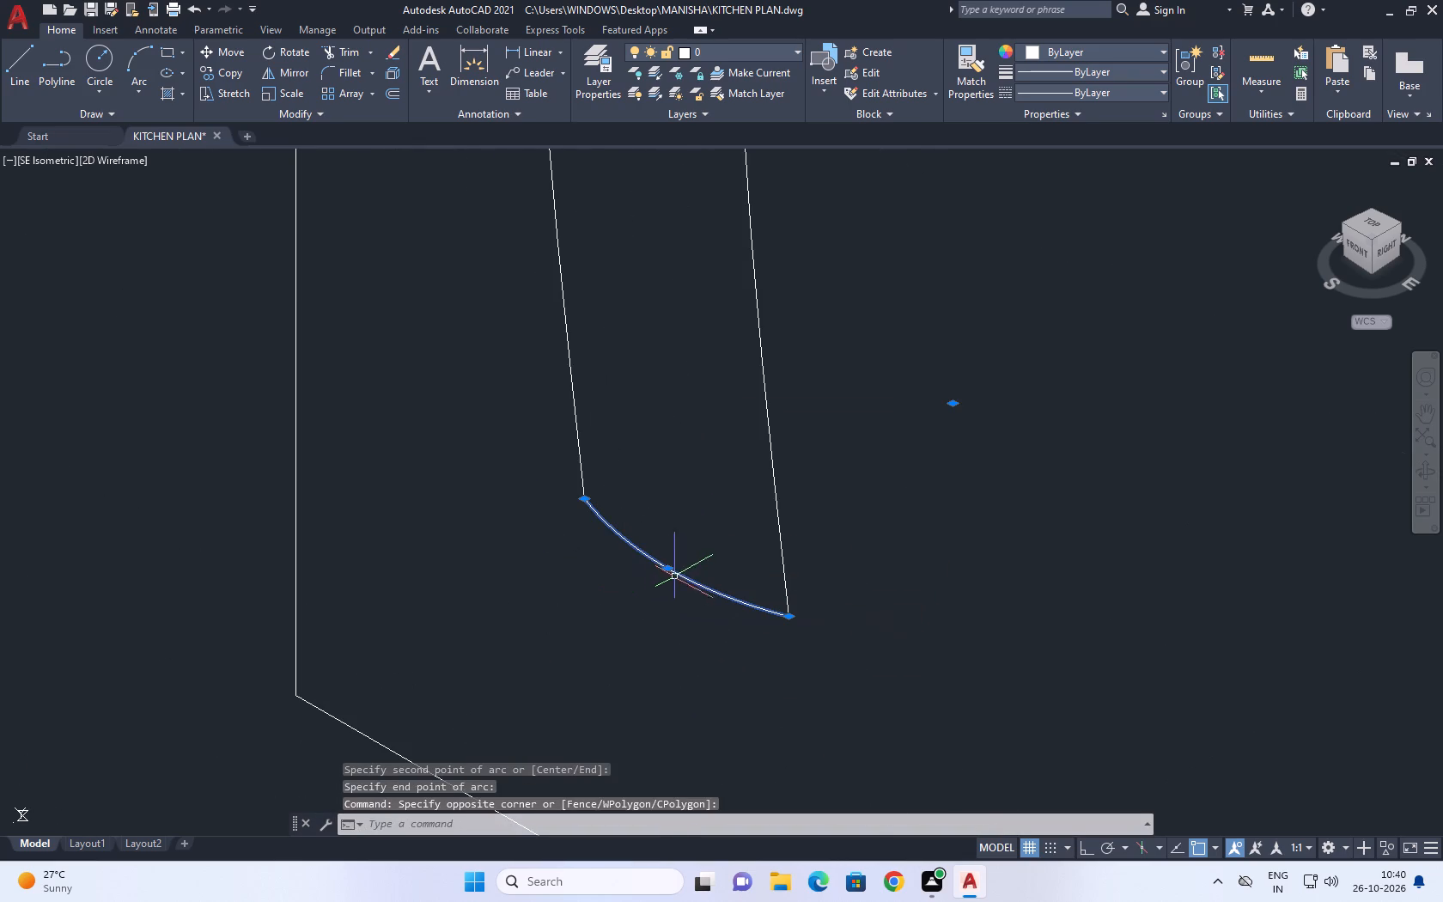
left_click(663, 570)
left_click(690, 616)
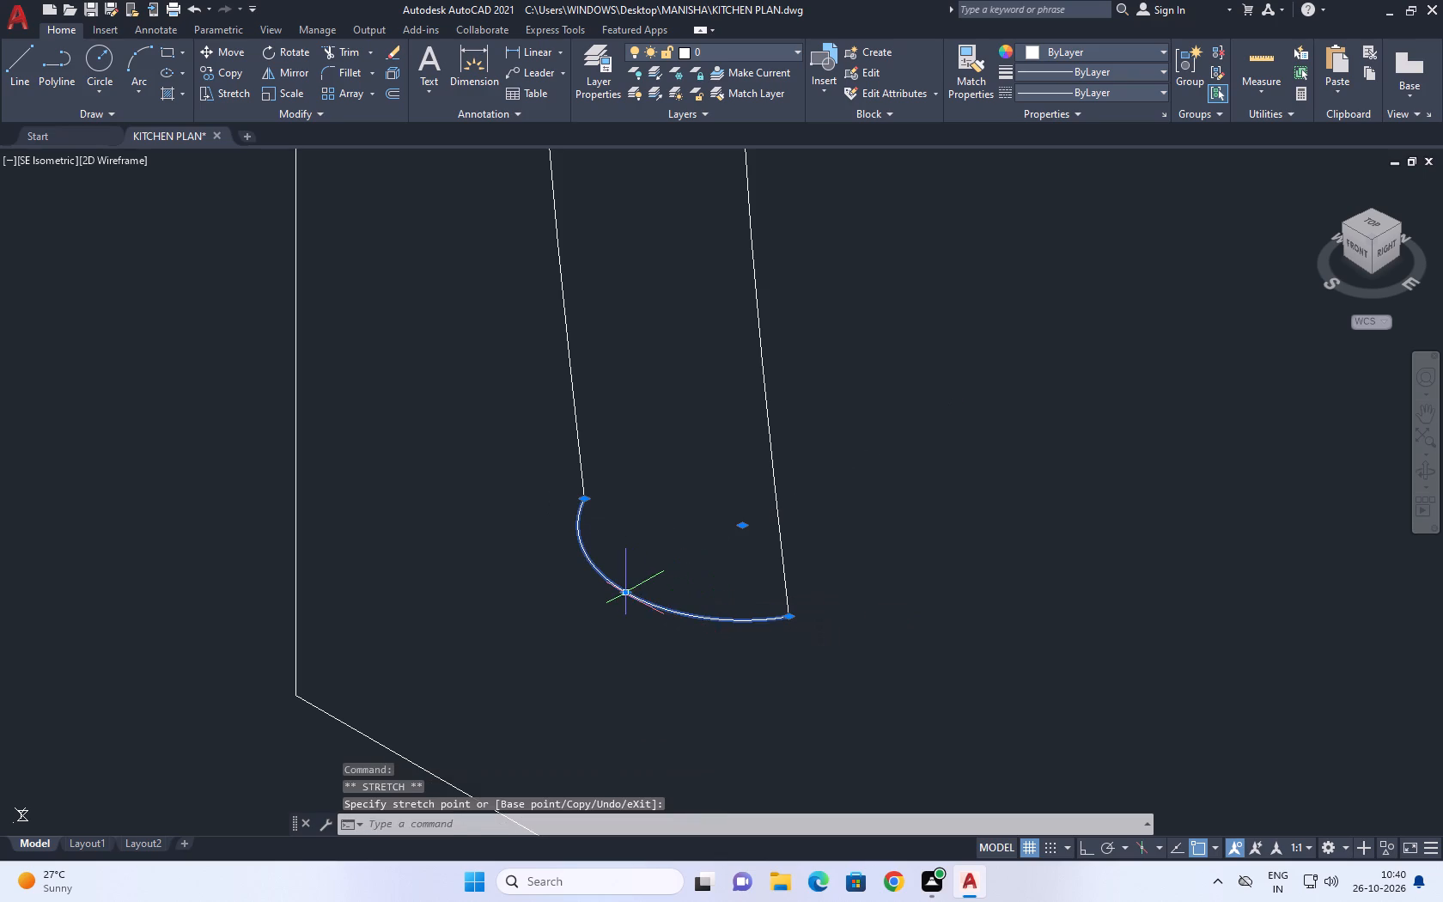
left_click(625, 596)
left_click(658, 567)
right_click(673, 399)
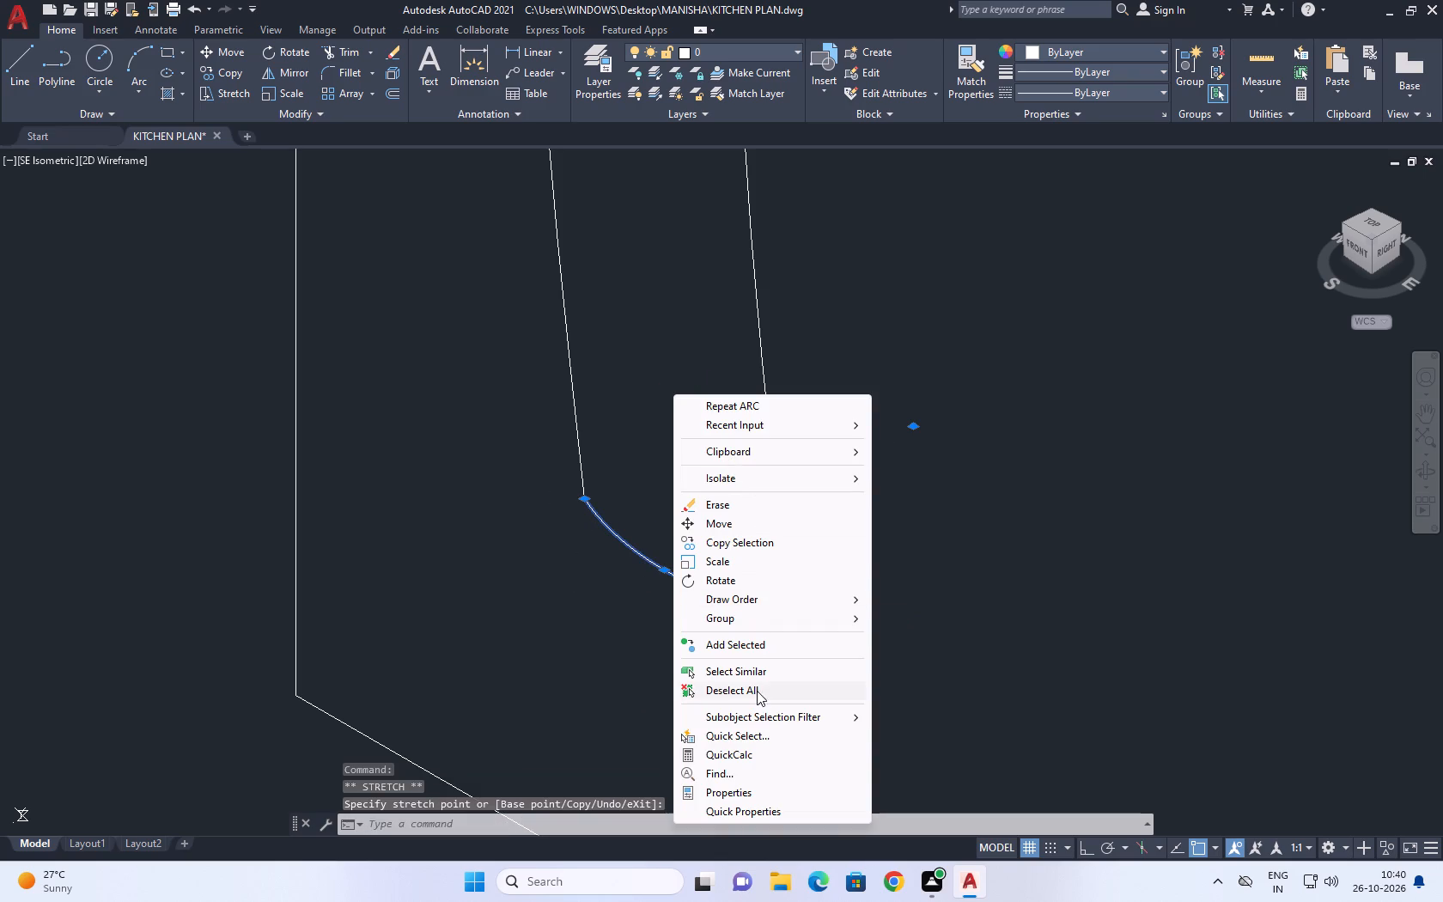
left_click(759, 690)
Copy the whole handle about 5.1 units into the fourth bay's lower right corner, and place two more copies around the fourth–fifth bay divider with Ortho on.
scroll(734, 615, "down", 5)
middle_click_drag(768, 569, 743, 693)
scroll(765, 590, "down", 2)
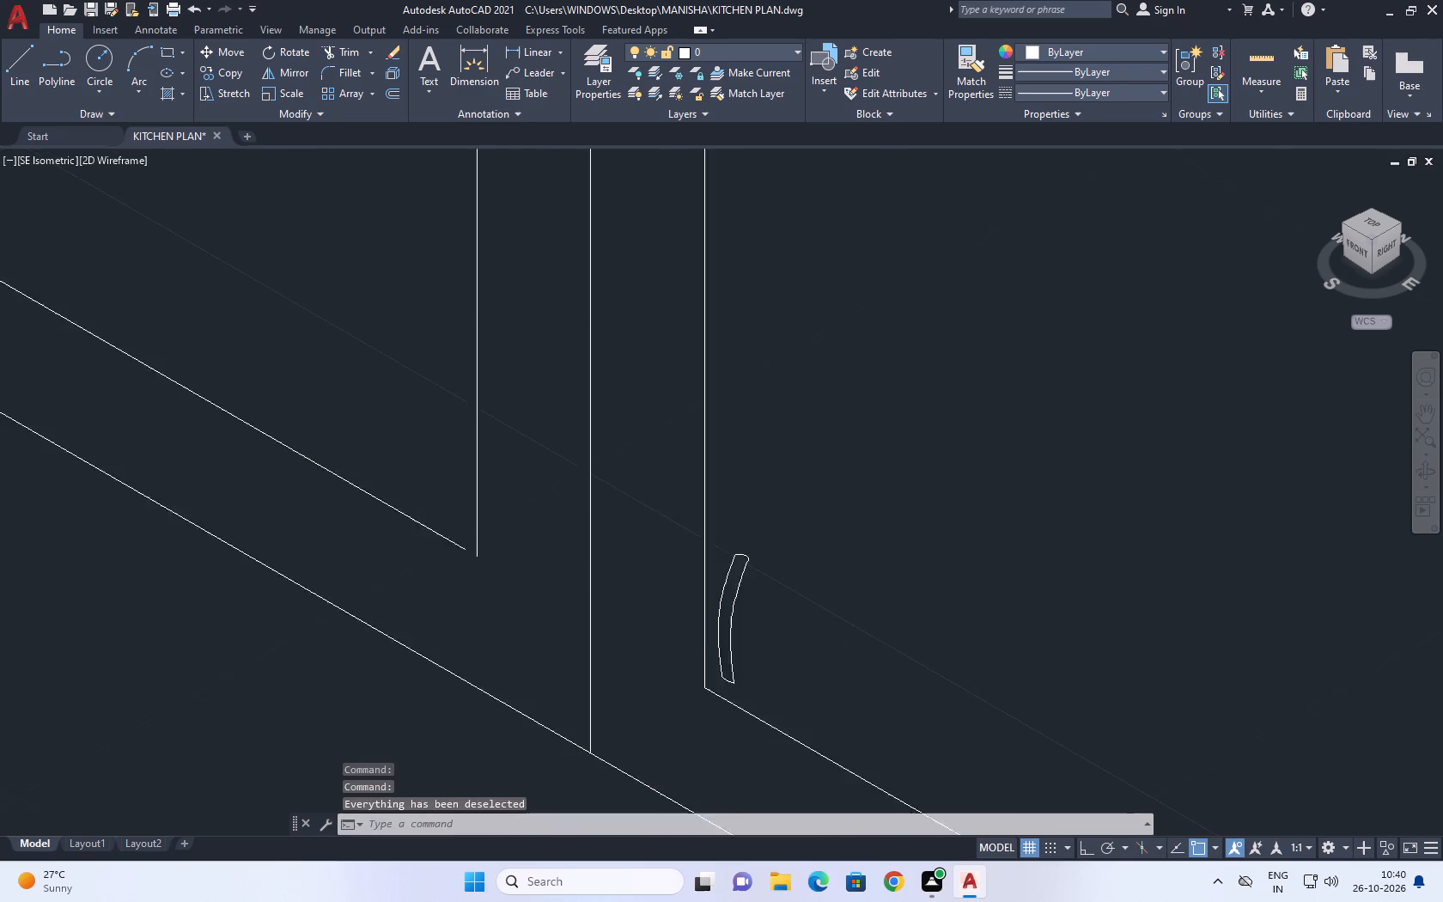
left_click(701, 503)
left_click(774, 677)
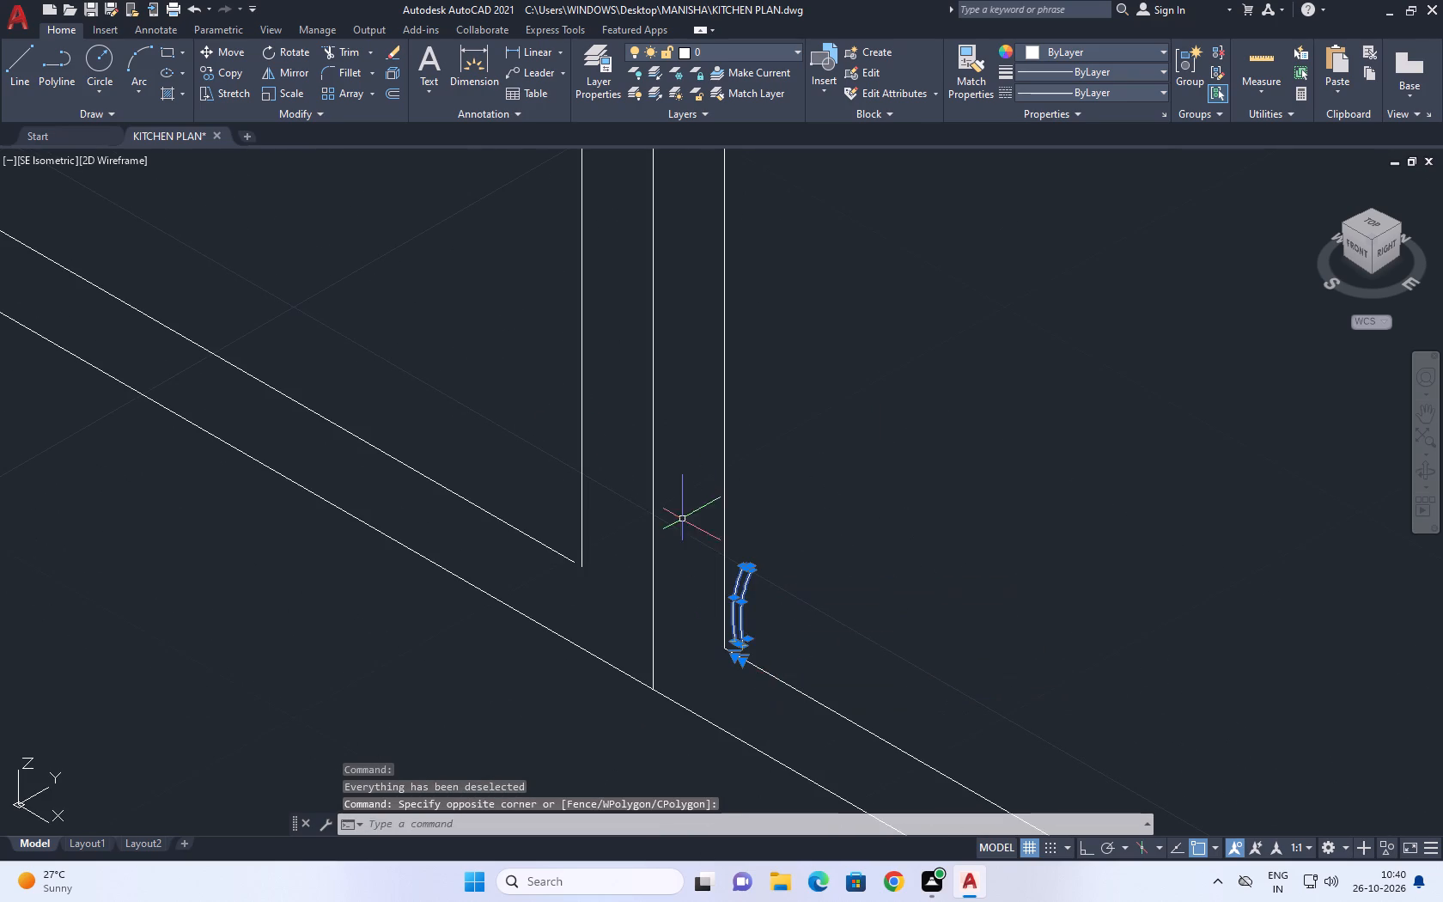
middle_click_drag(616, 441, 616, 480)
left_click(235, 70)
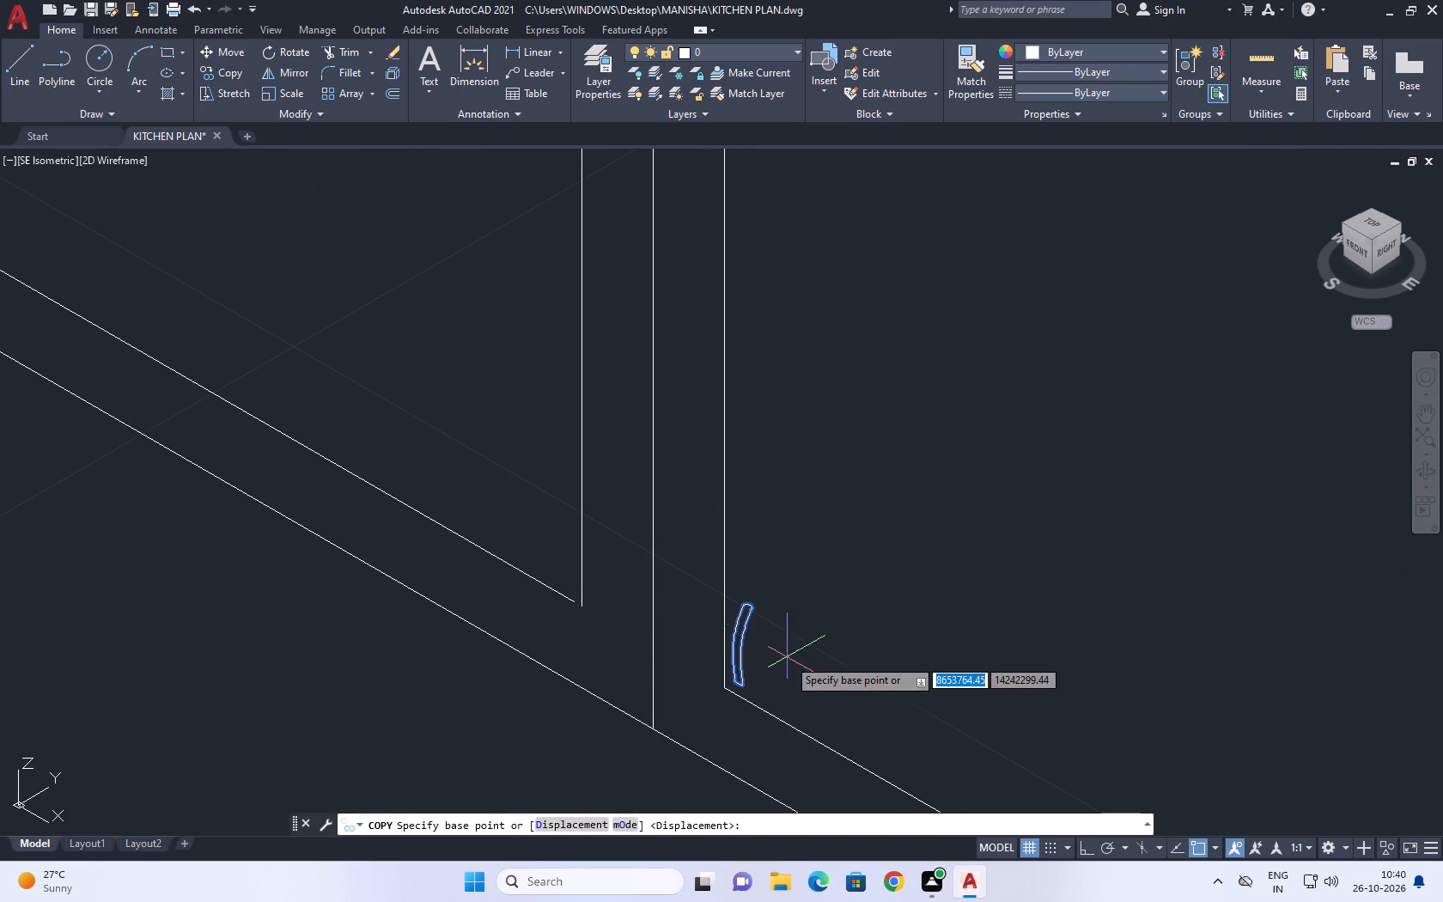
left_click(803, 714)
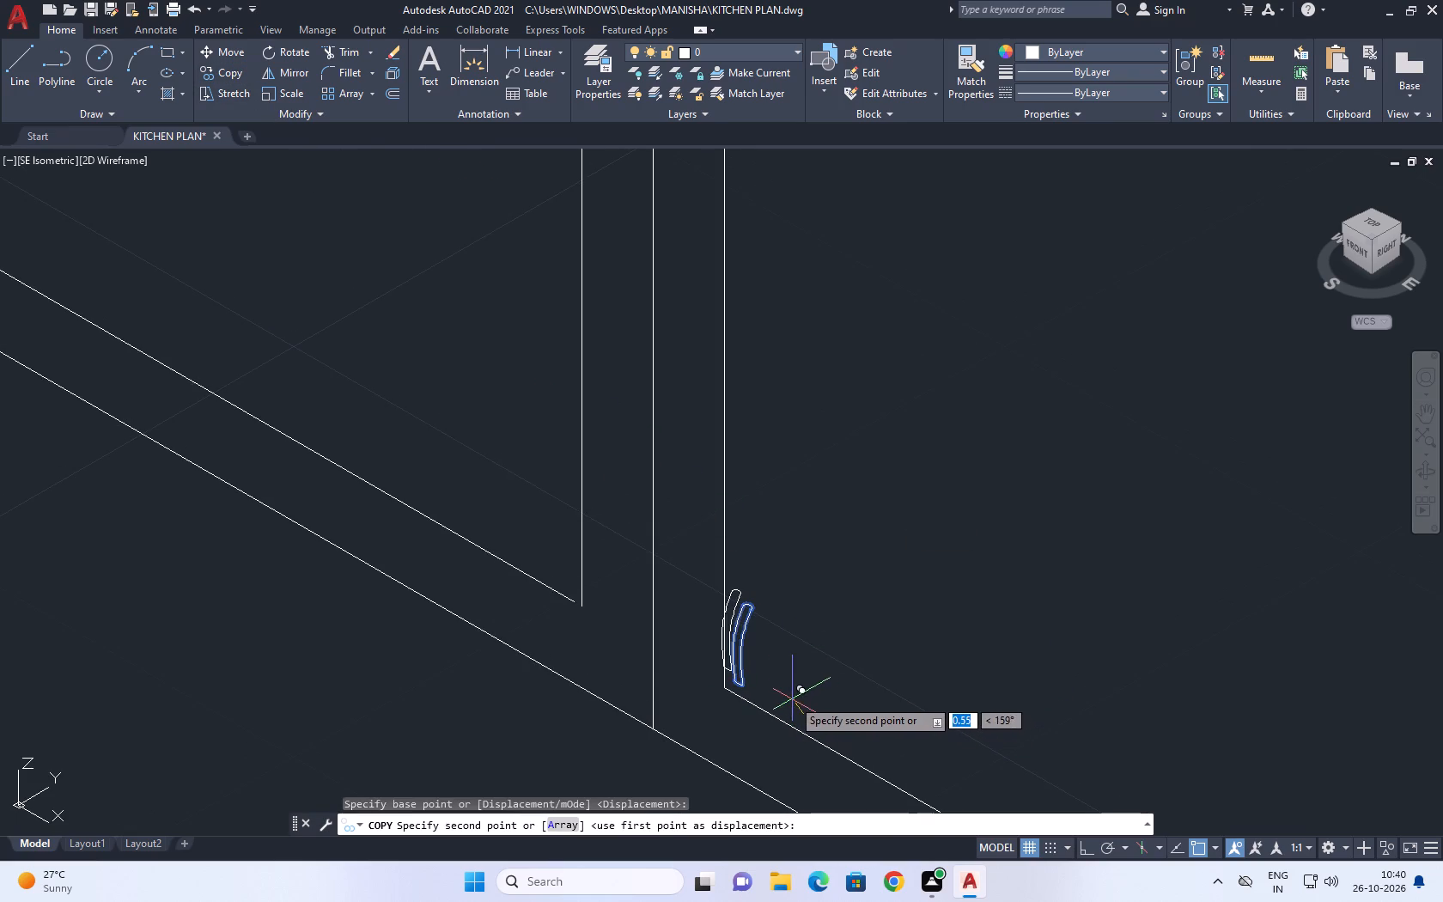
left_click(618, 611)
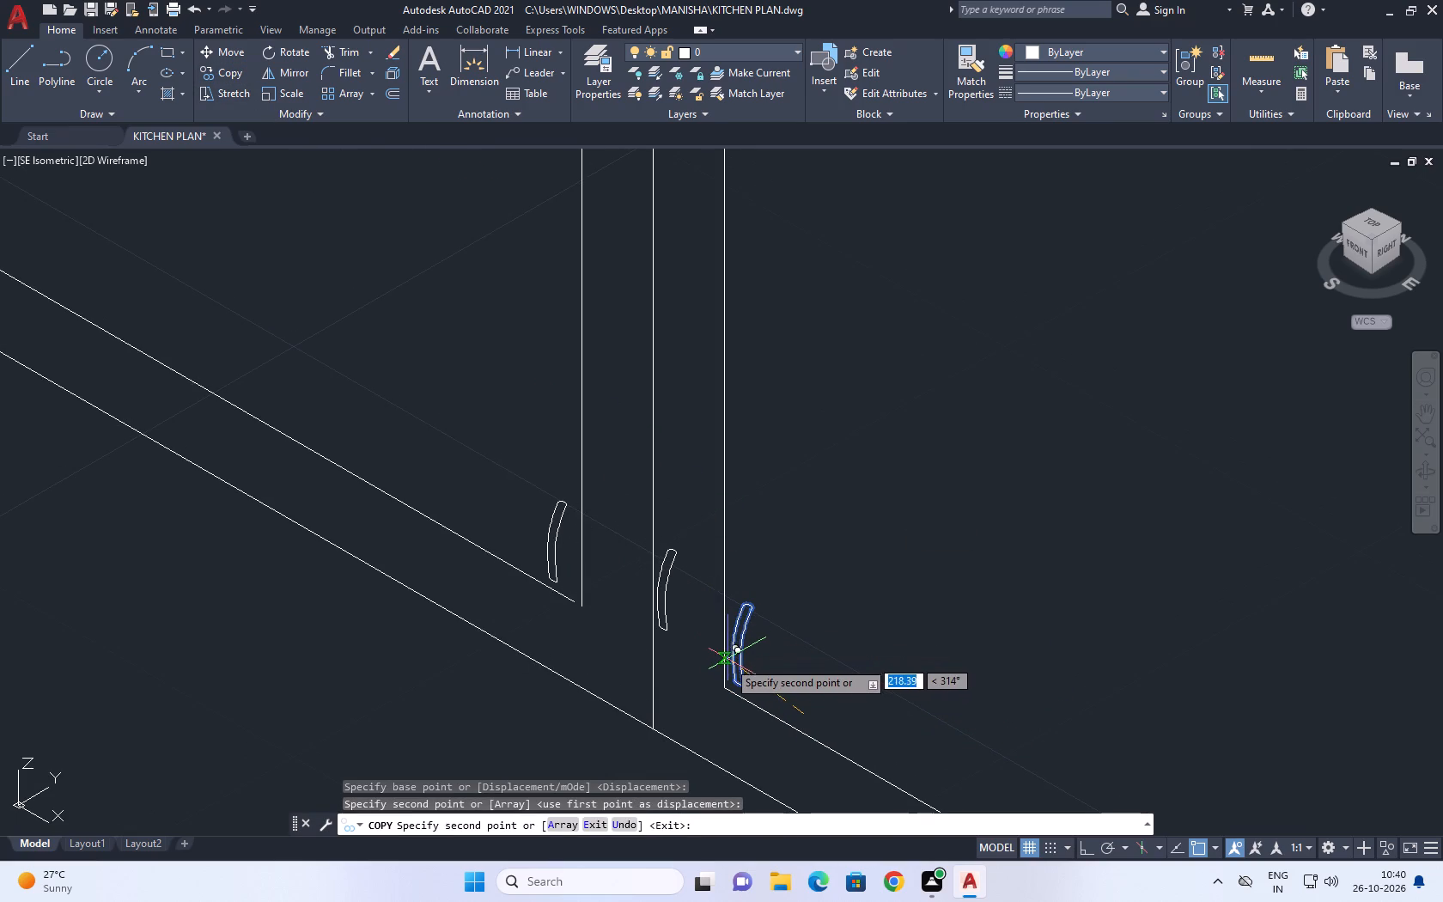
key("F8")
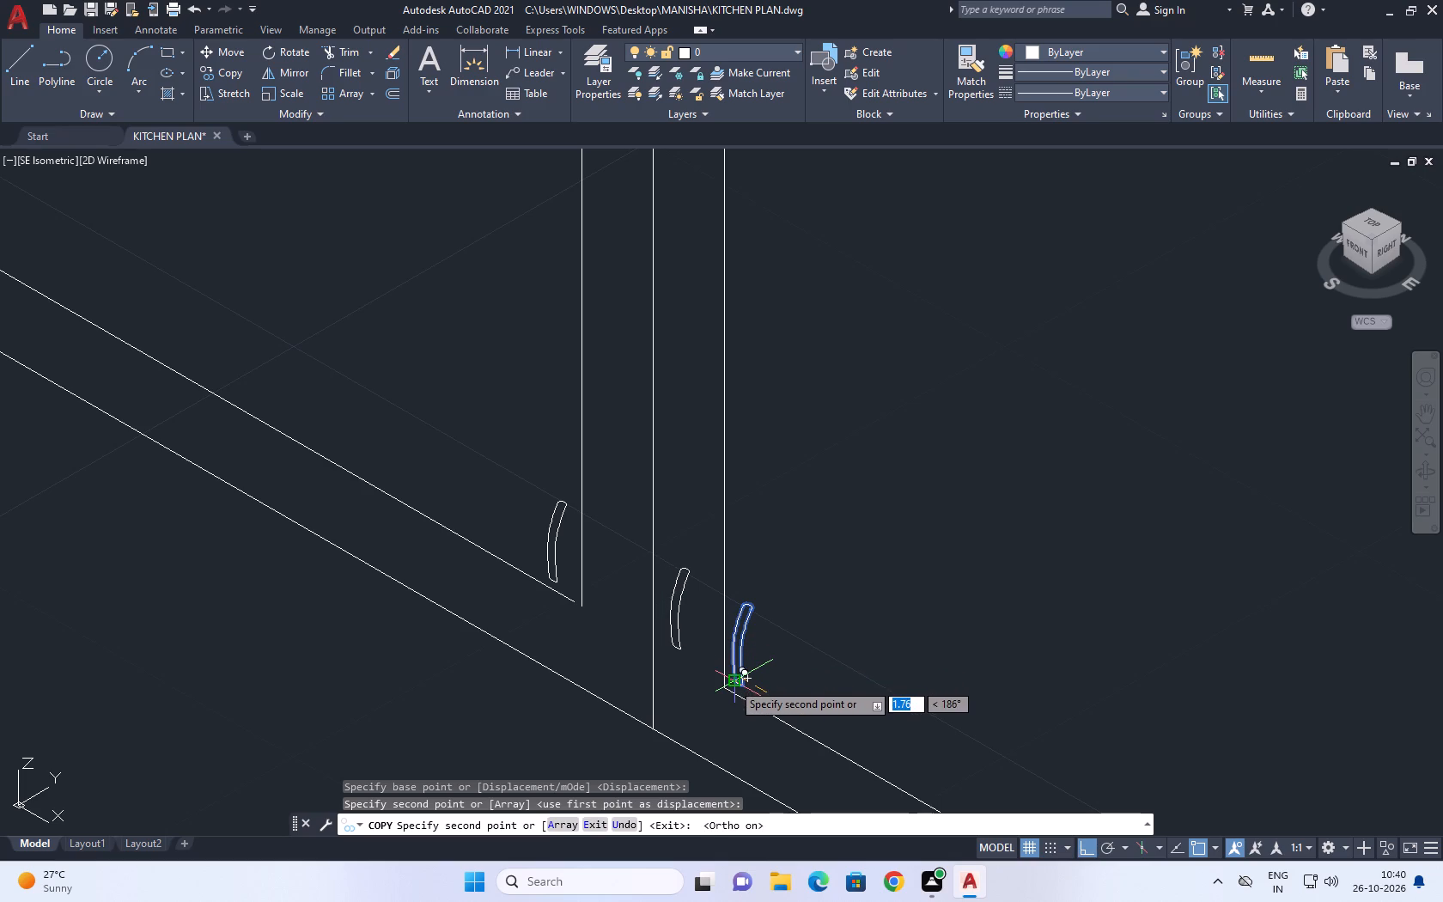
left_click(743, 684)
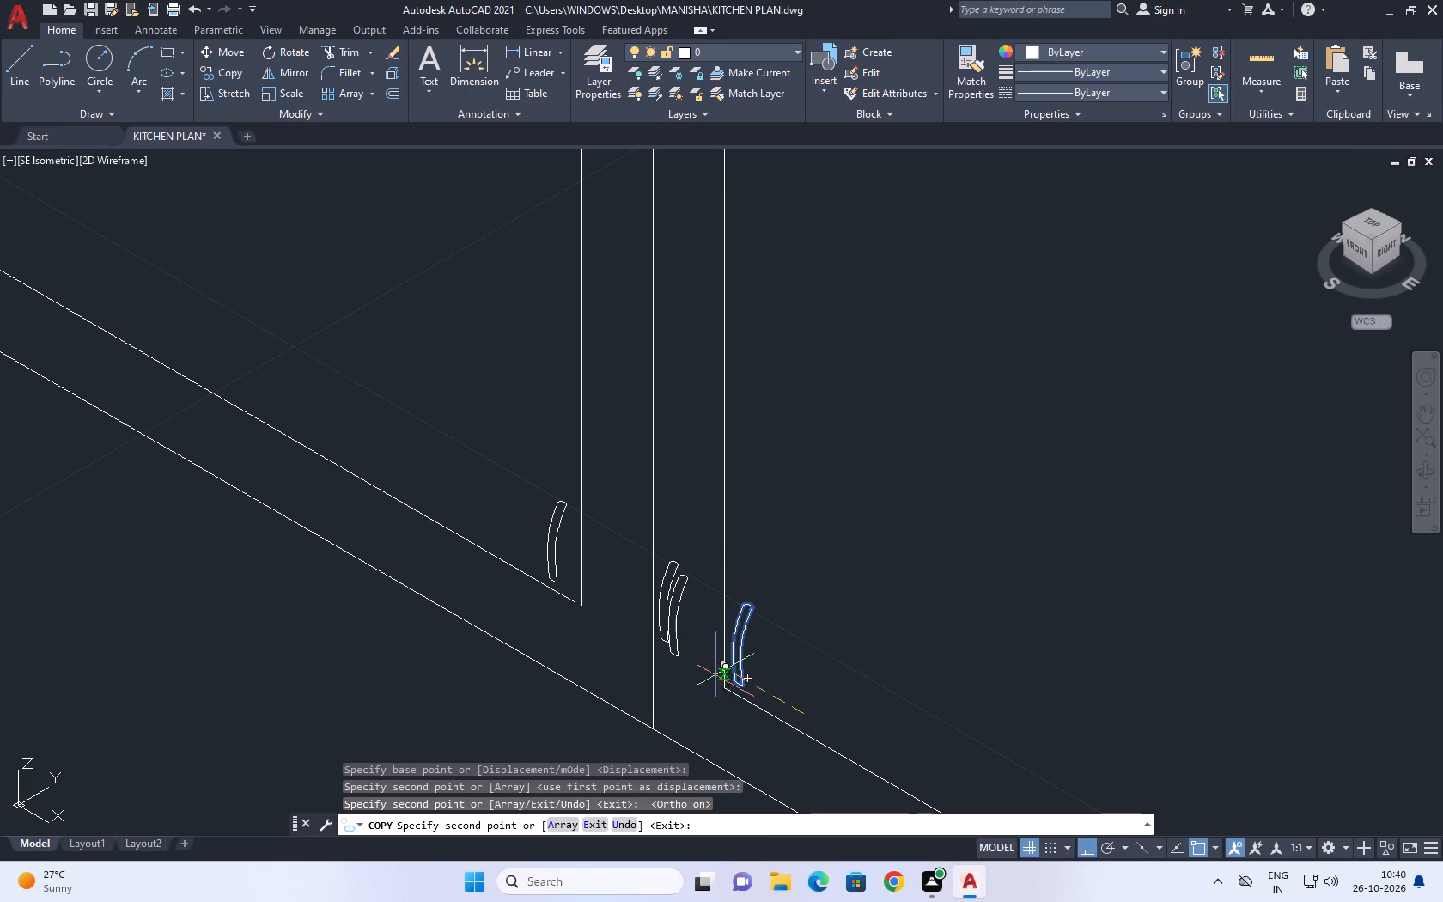
left_click(656, 661)
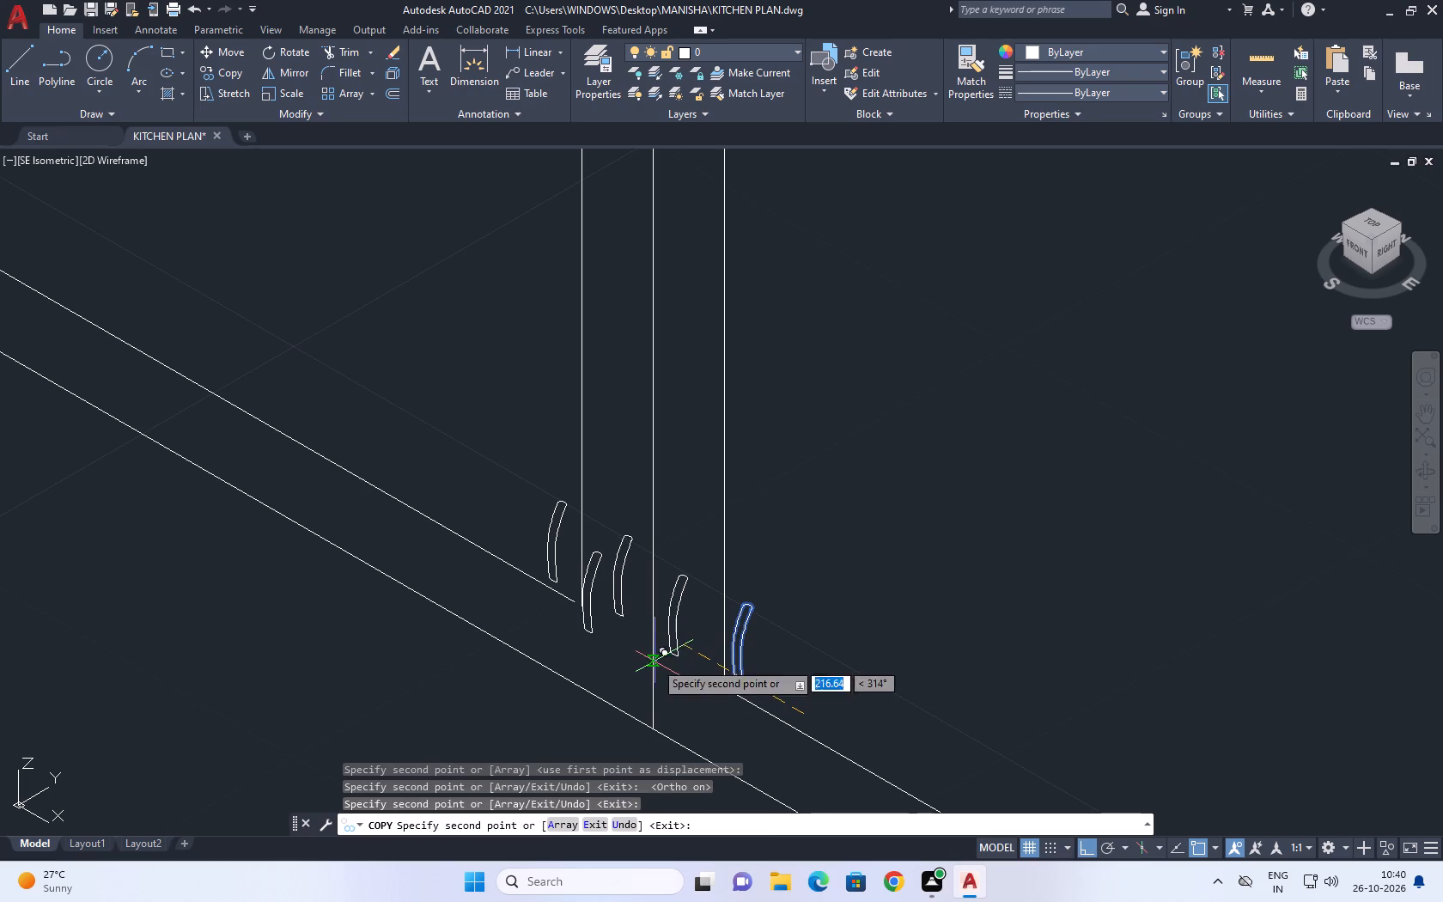
Place two more handle copies at the foot of the divider between the third and fourth bays, one on each side.
middle_click_drag(306, 479, 825, 583)
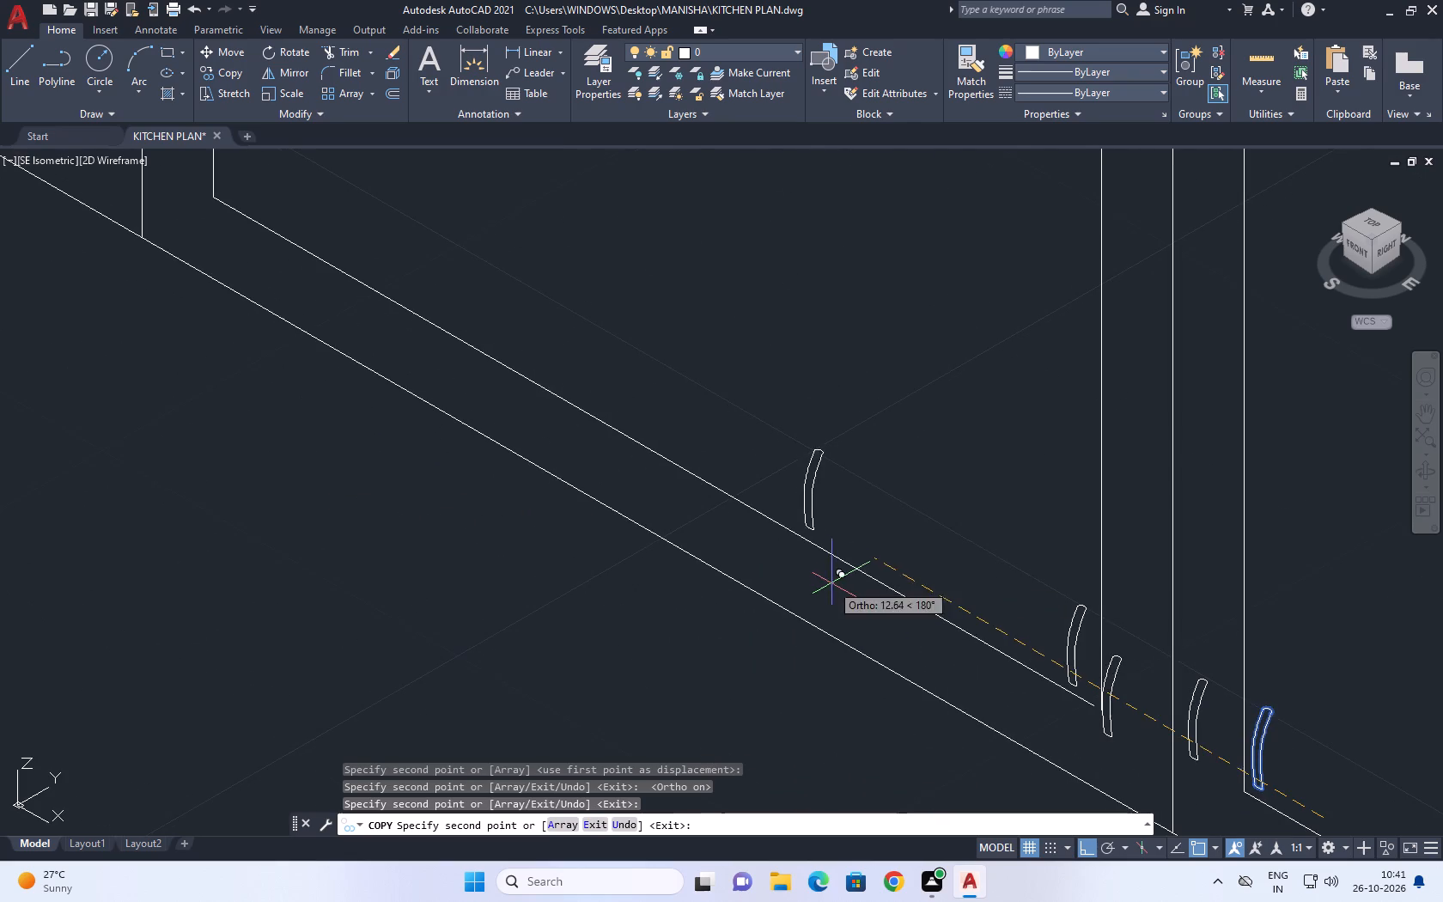
scroll(719, 464, "down", 2)
middle_click_drag(705, 442, 899, 539)
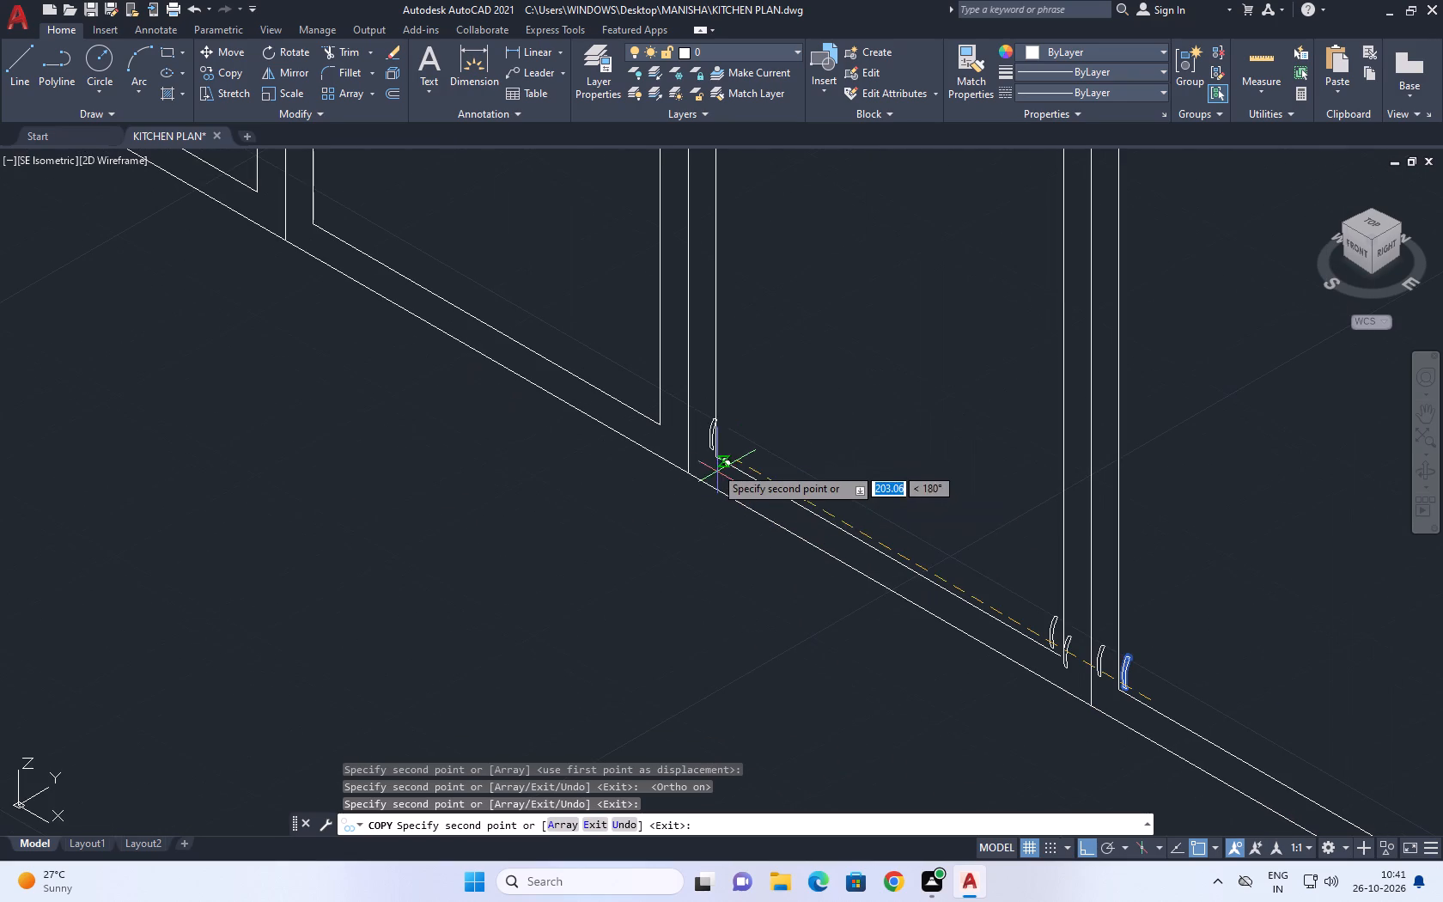
scroll(714, 463, "up", 1)
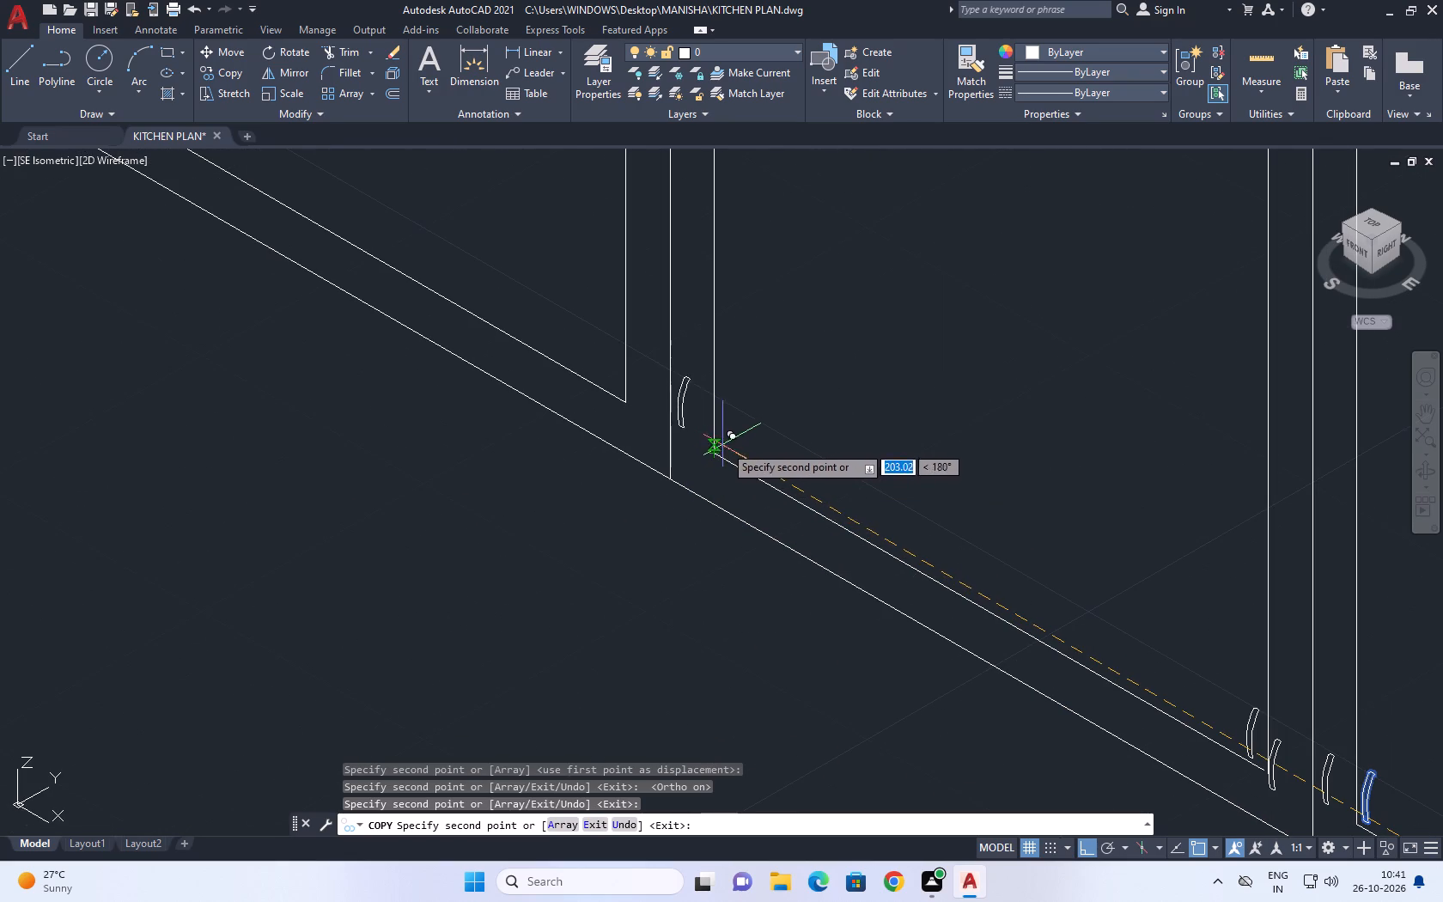
left_click(728, 448)
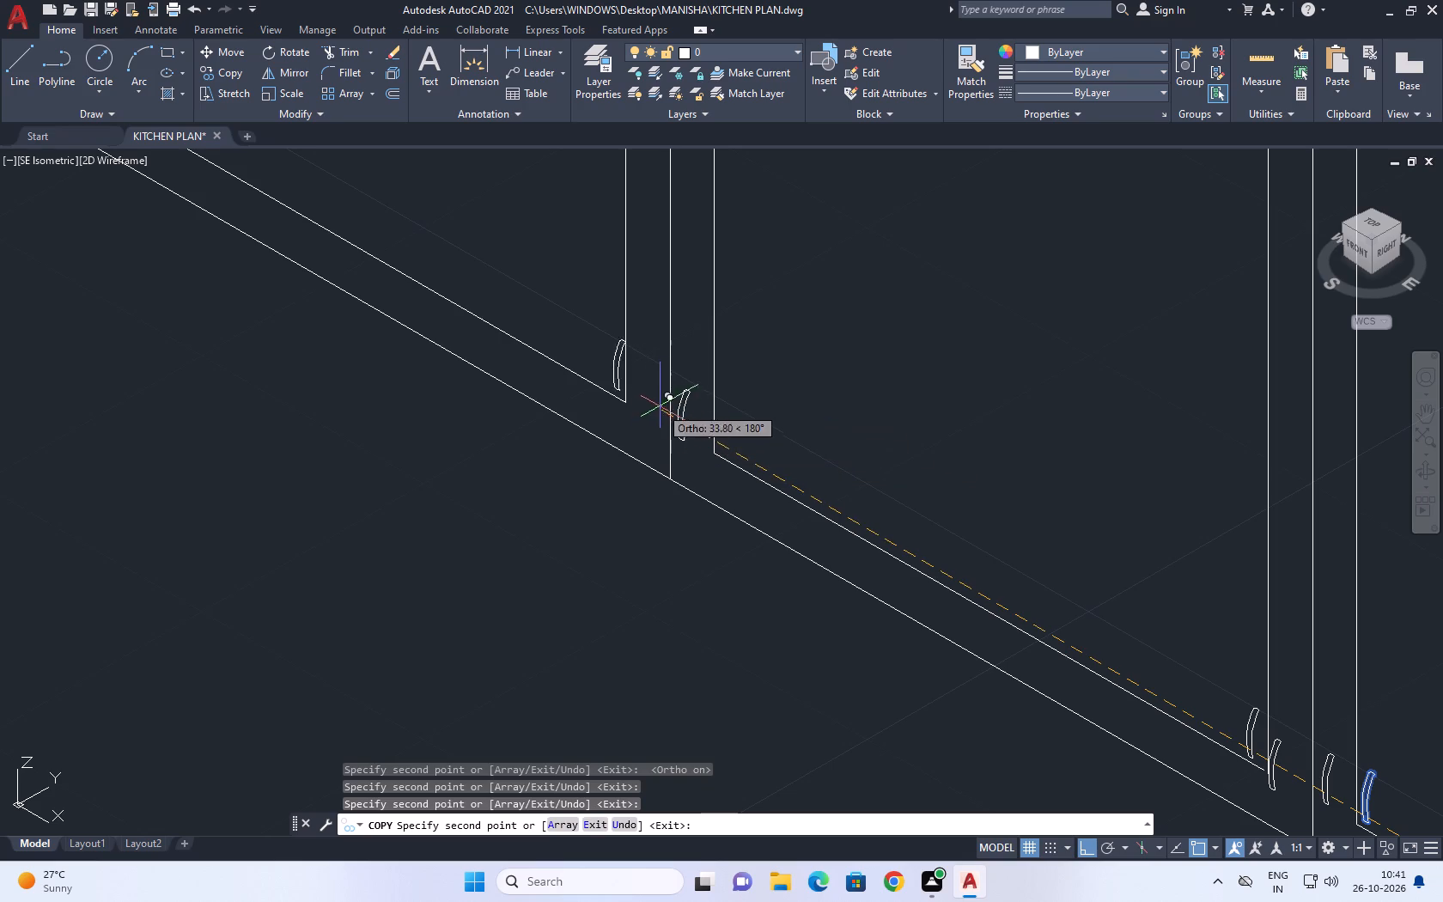
left_click(678, 423)
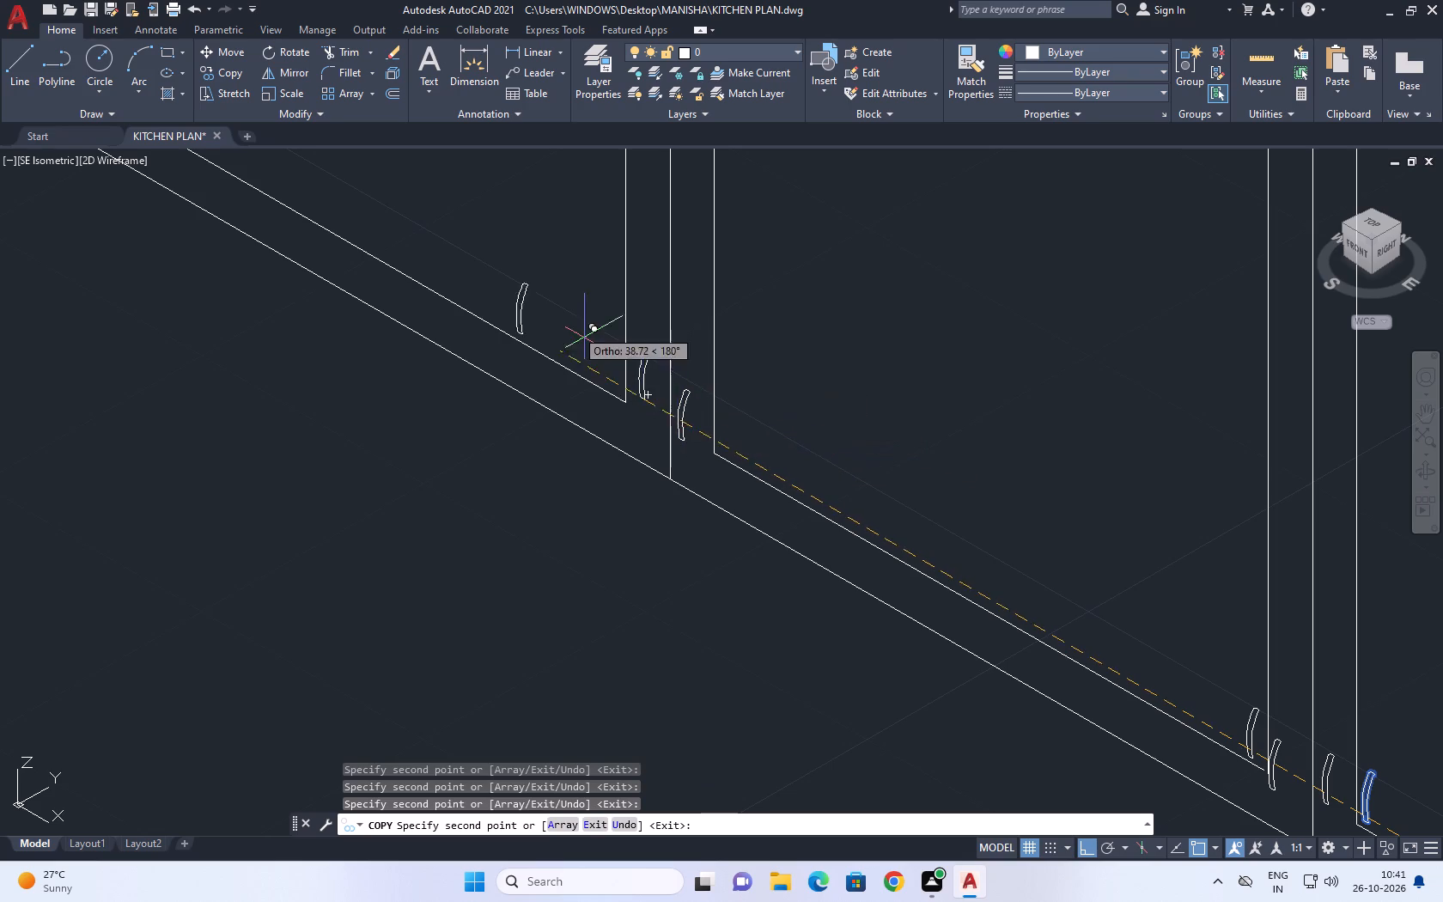
Place two handle copies at the foot of the second–third bay divider, the first about 59.9 units from the base point.
middle_click_drag(557, 307, 1099, 539)
scroll(1075, 541, "down", 4)
scroll(1001, 503, "up", 2)
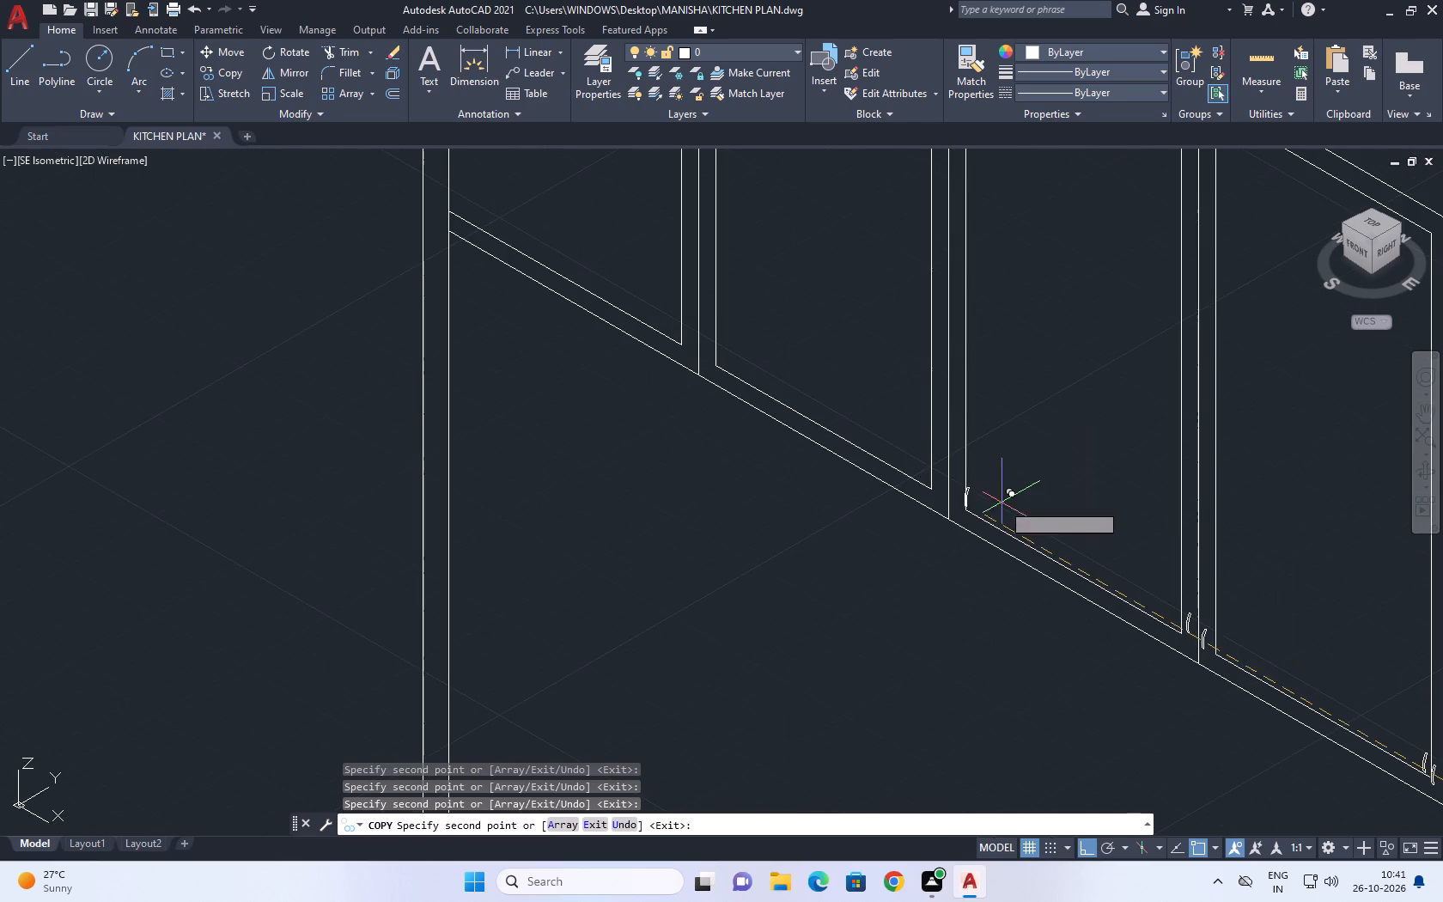
scroll(971, 499, "up", 2)
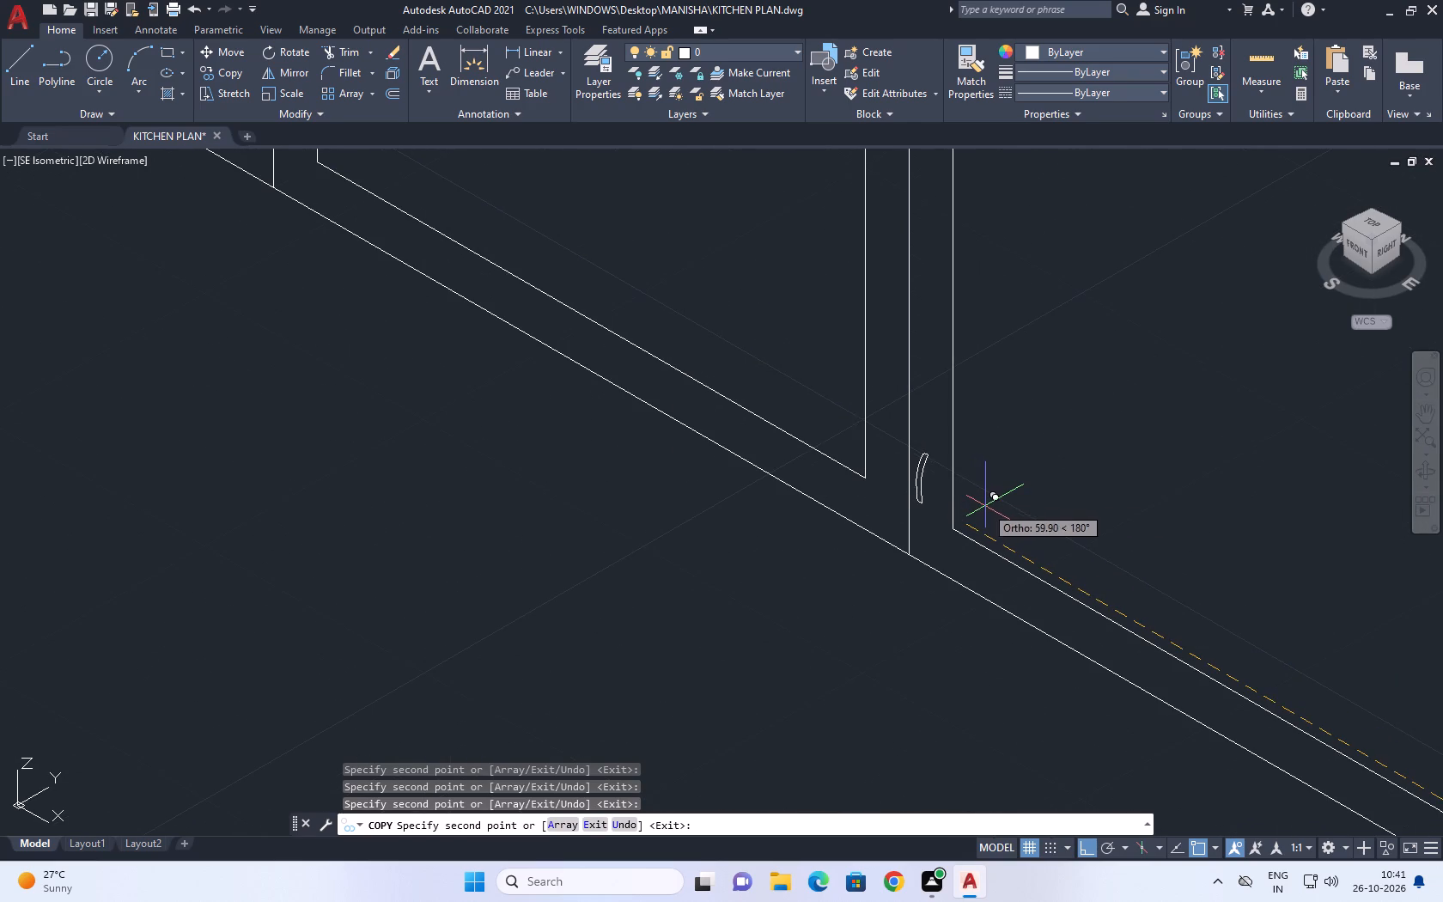
left_click(985, 506)
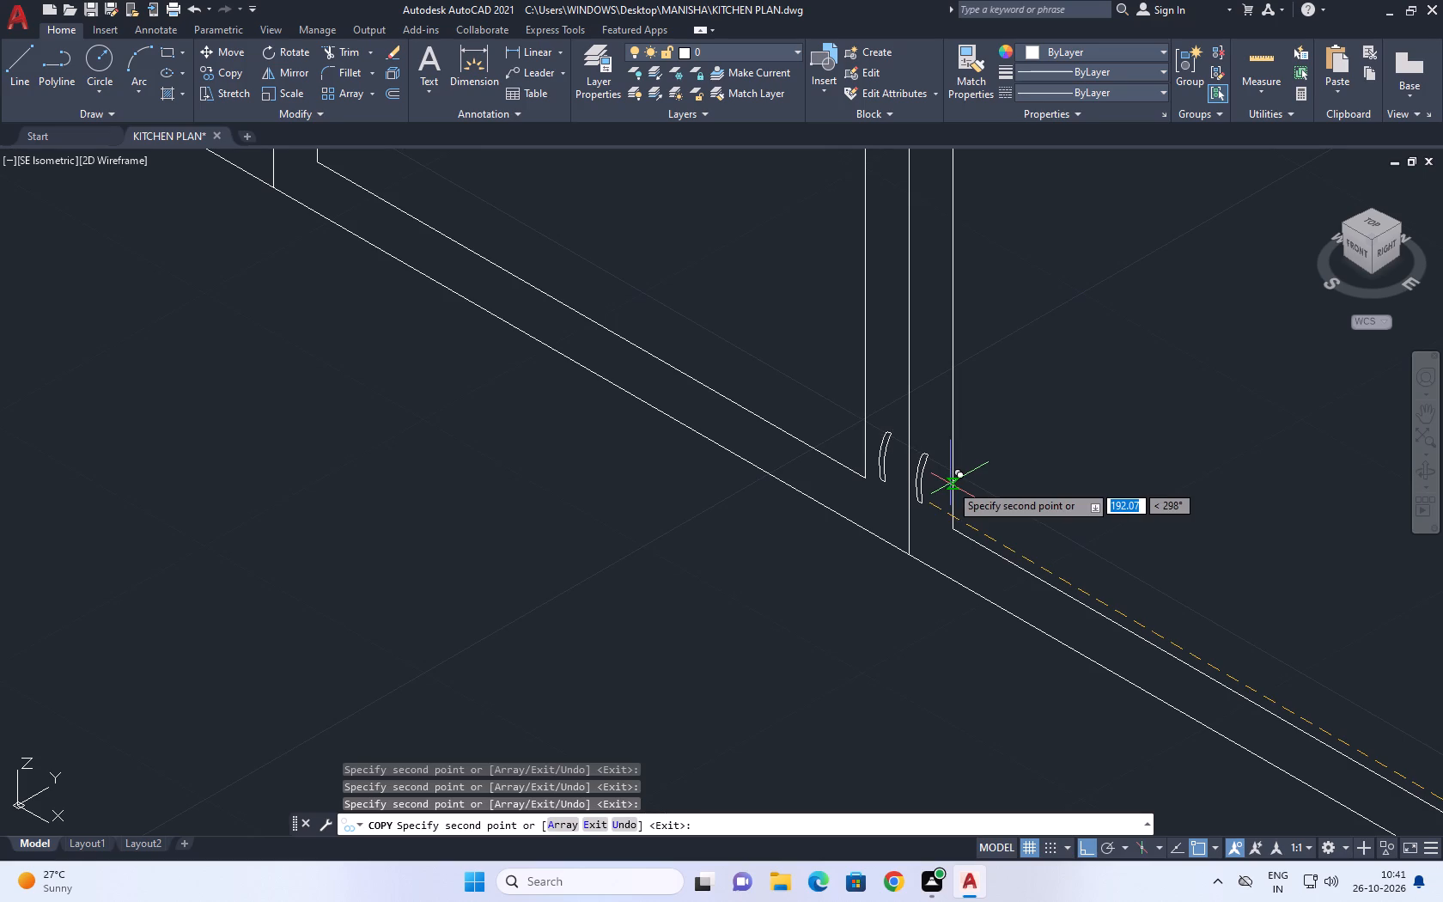
left_click(950, 484)
Place two handle copies at the foot of the divider between the first and second bays and finish copying.
middle_click_drag(778, 384, 1121, 624)
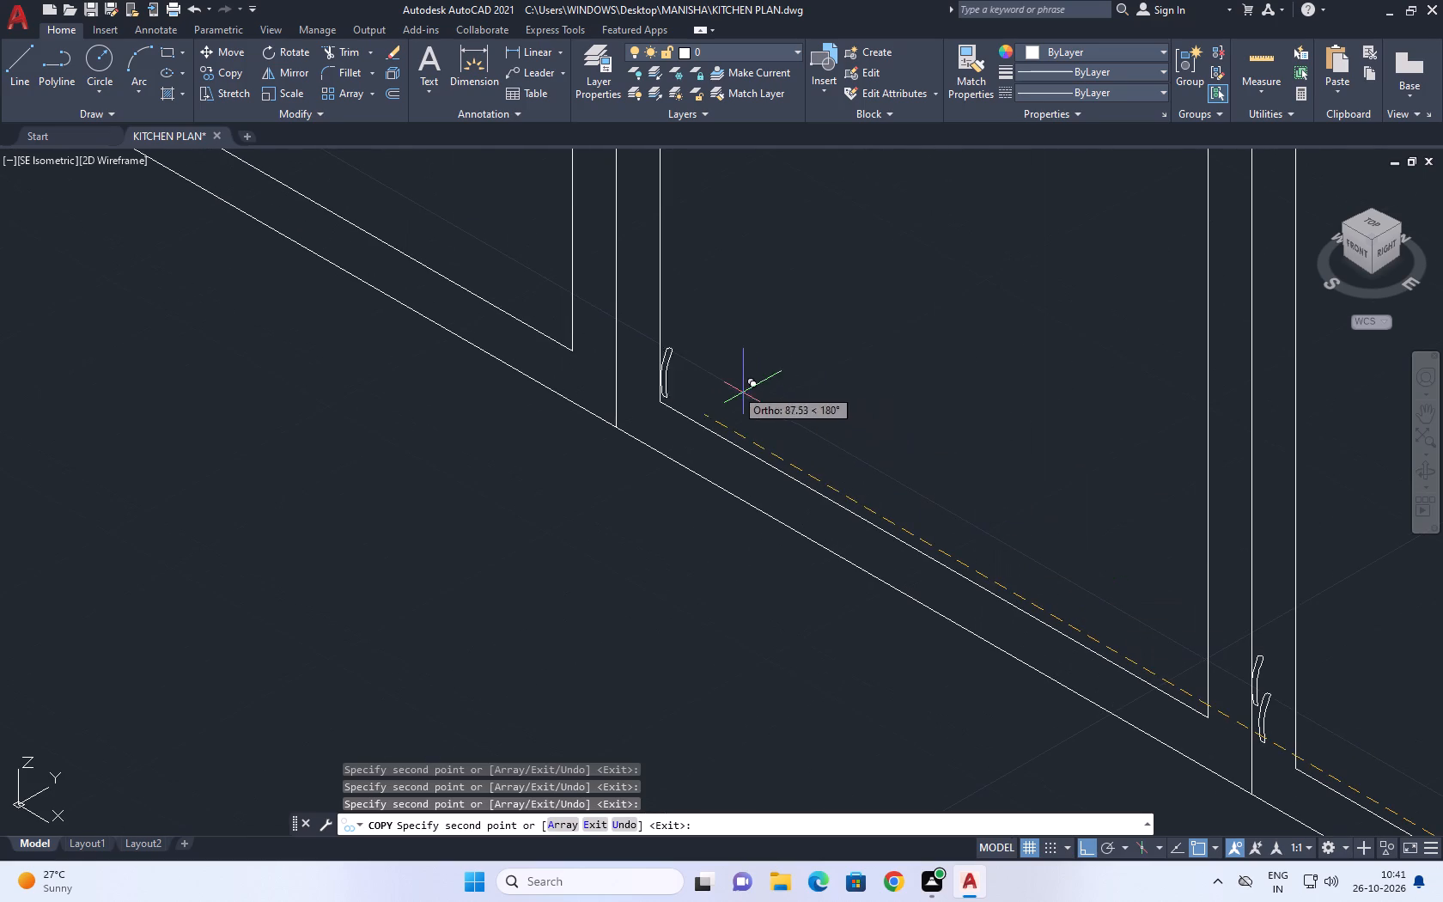
left_click(707, 375)
left_click(661, 344)
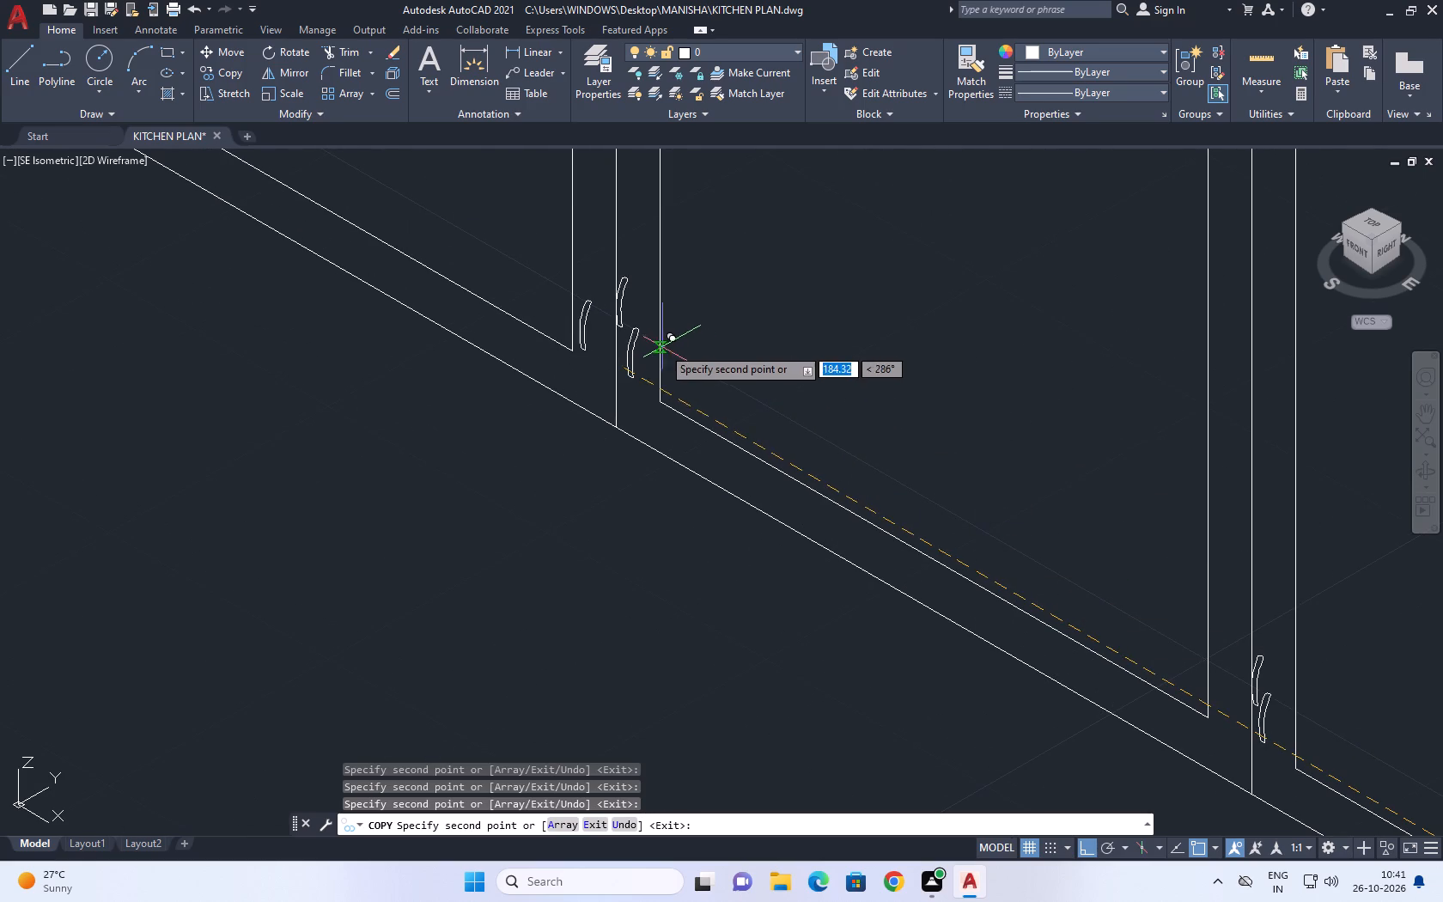
scroll(1056, 699, "down", 1)
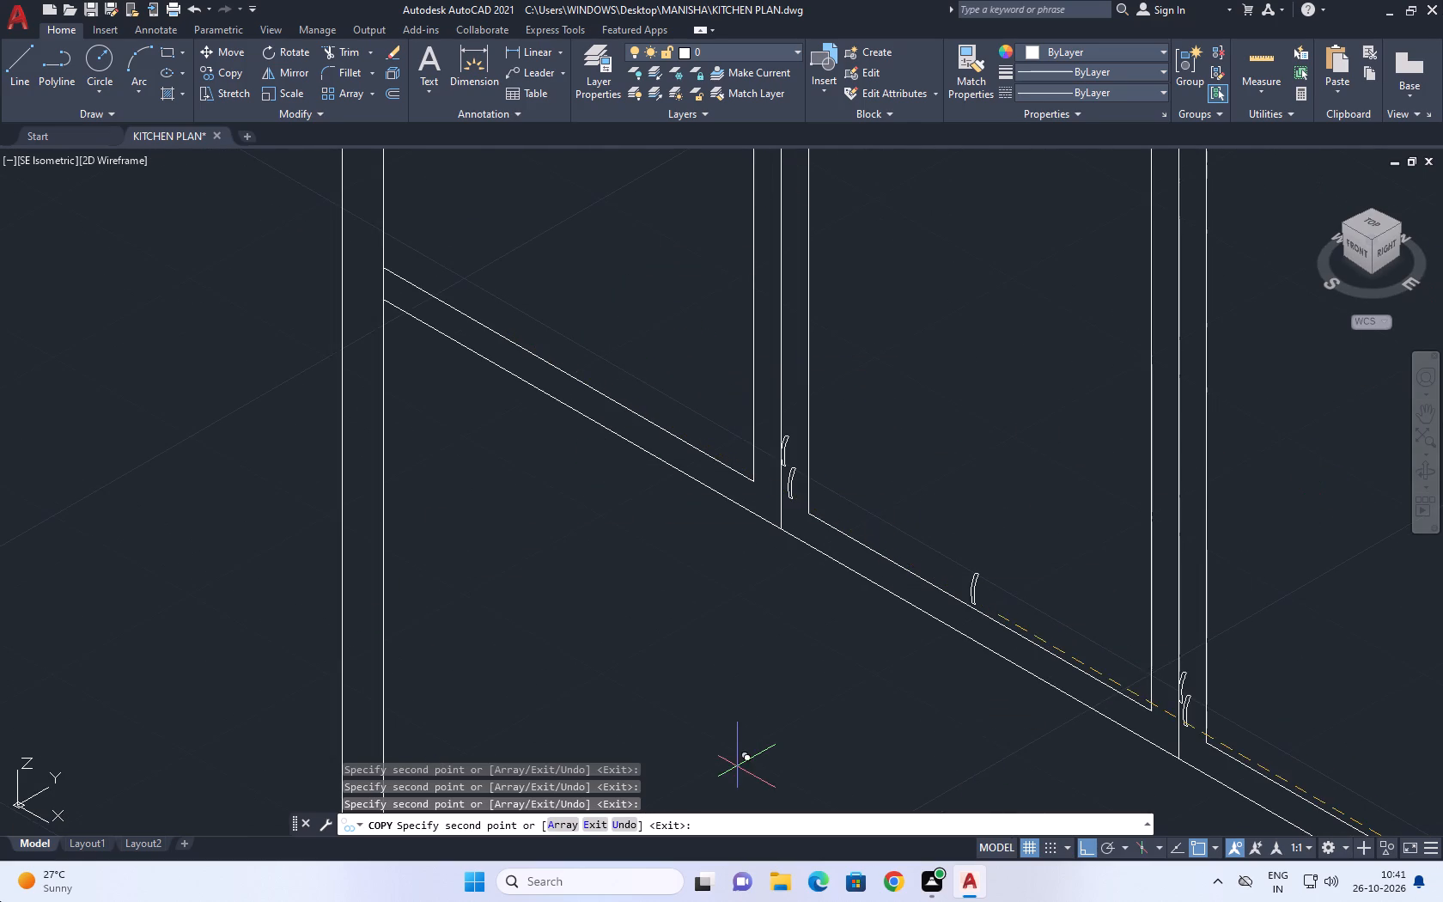
middle_click_drag(448, 357, 519, 514)
scroll(749, 533, "down", 1)
middle_click_drag(735, 586, 590, 540)
key("Escape")
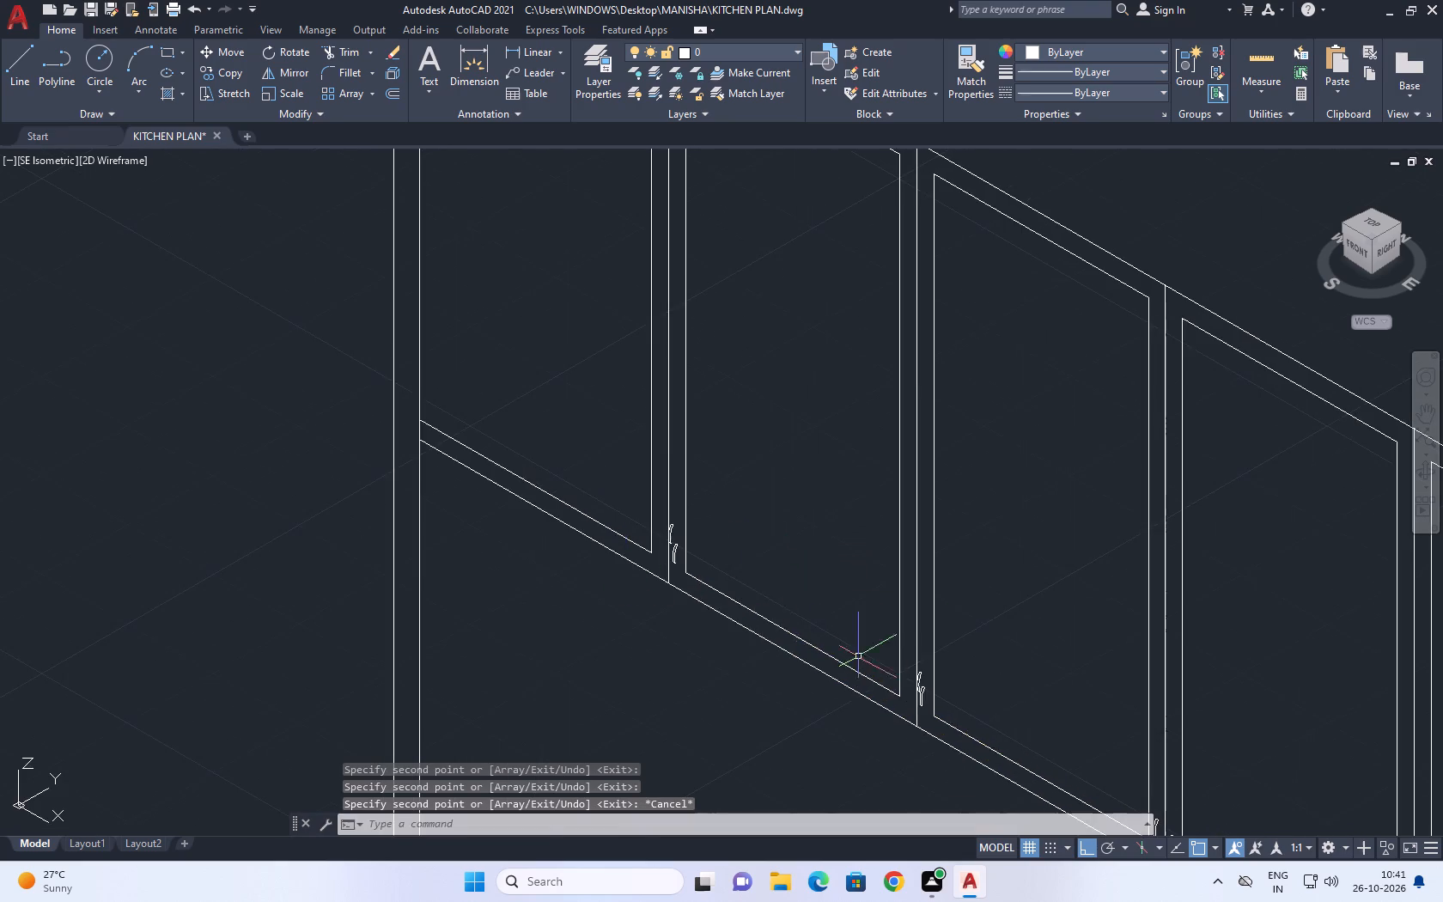
Erase the surplus handle farthest into the fifth bay's side of the fourth–fifth bay divider.
middle_click_drag(852, 656, 616, 598)
right_click_drag(785, 646, 634, 605)
left_click_drag(804, 590, 751, 566)
left_click(754, 597)
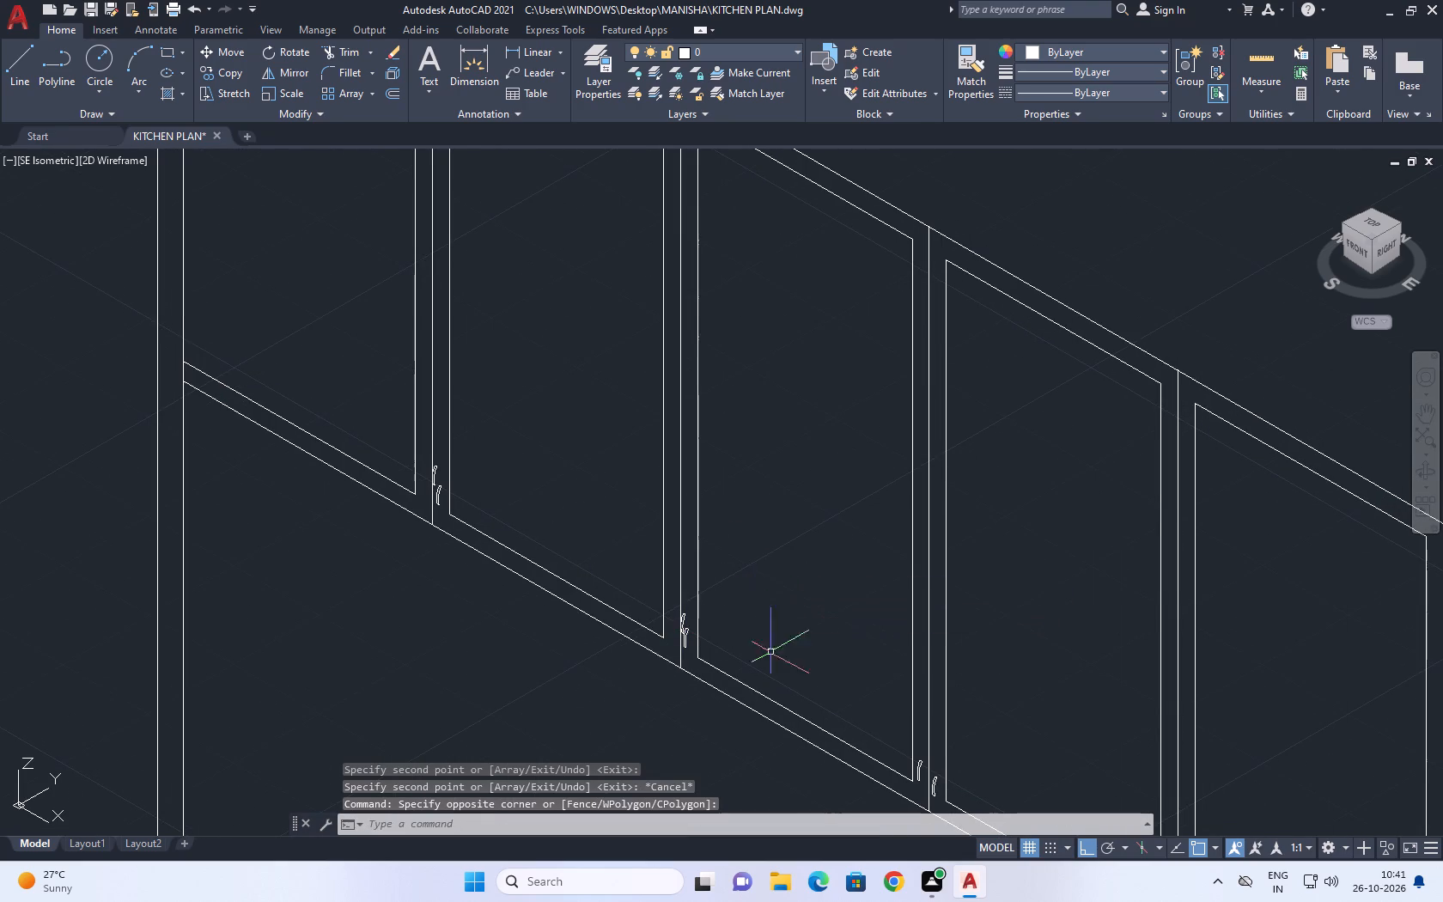
middle_click_drag(629, 579, 291, 416)
scroll(881, 680, "up", 2)
middle_click_drag(624, 417, 581, 317)
middle_click_drag(747, 668, 712, 551)
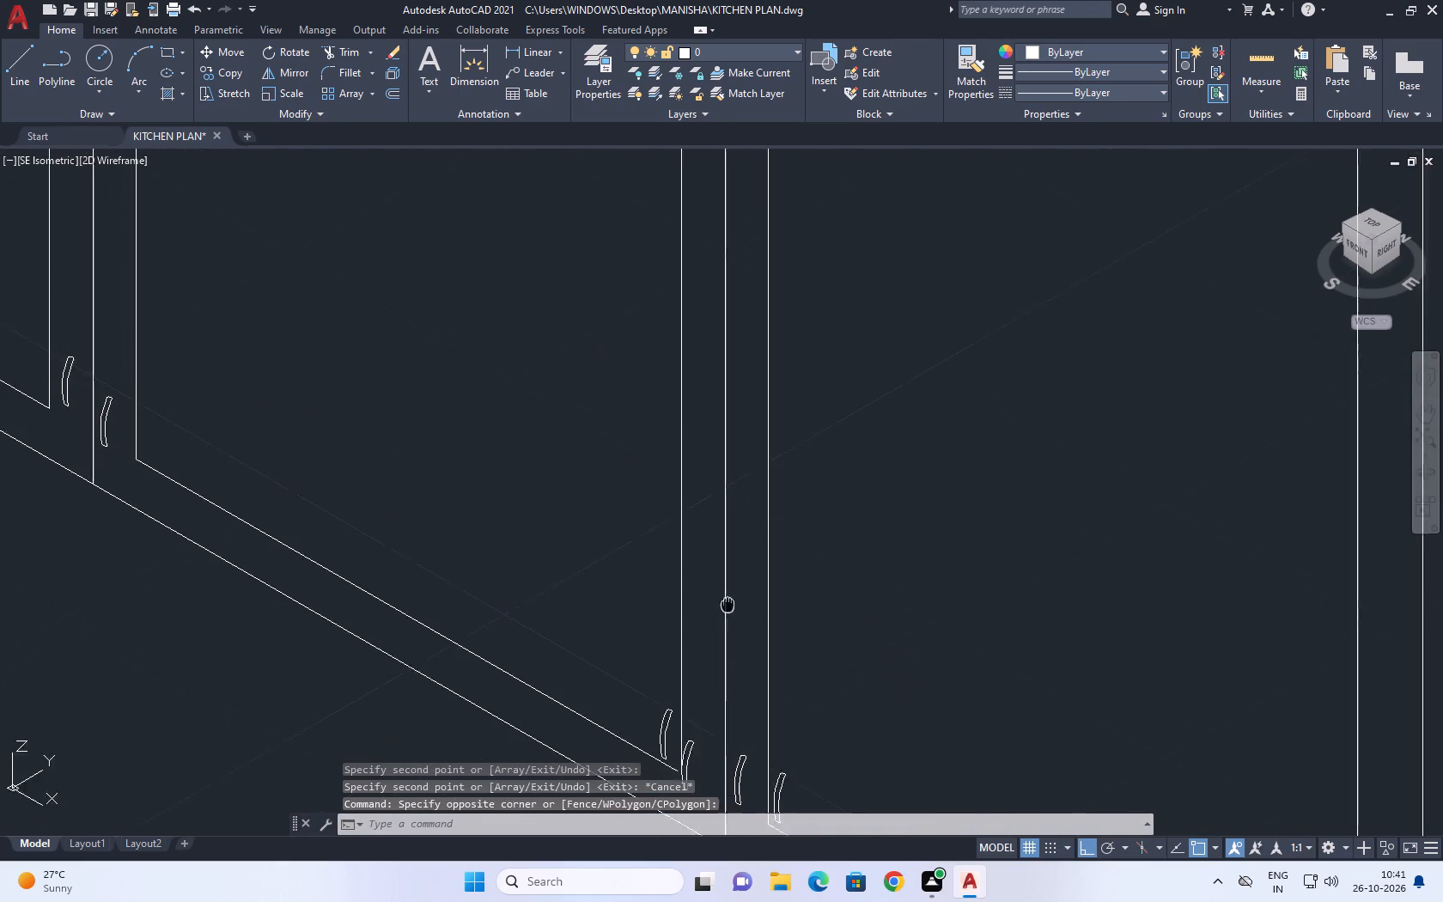
middle_click_drag(712, 551, 655, 352)
scroll(725, 470, "up", 3)
left_click_drag(504, 435, 504, 426)
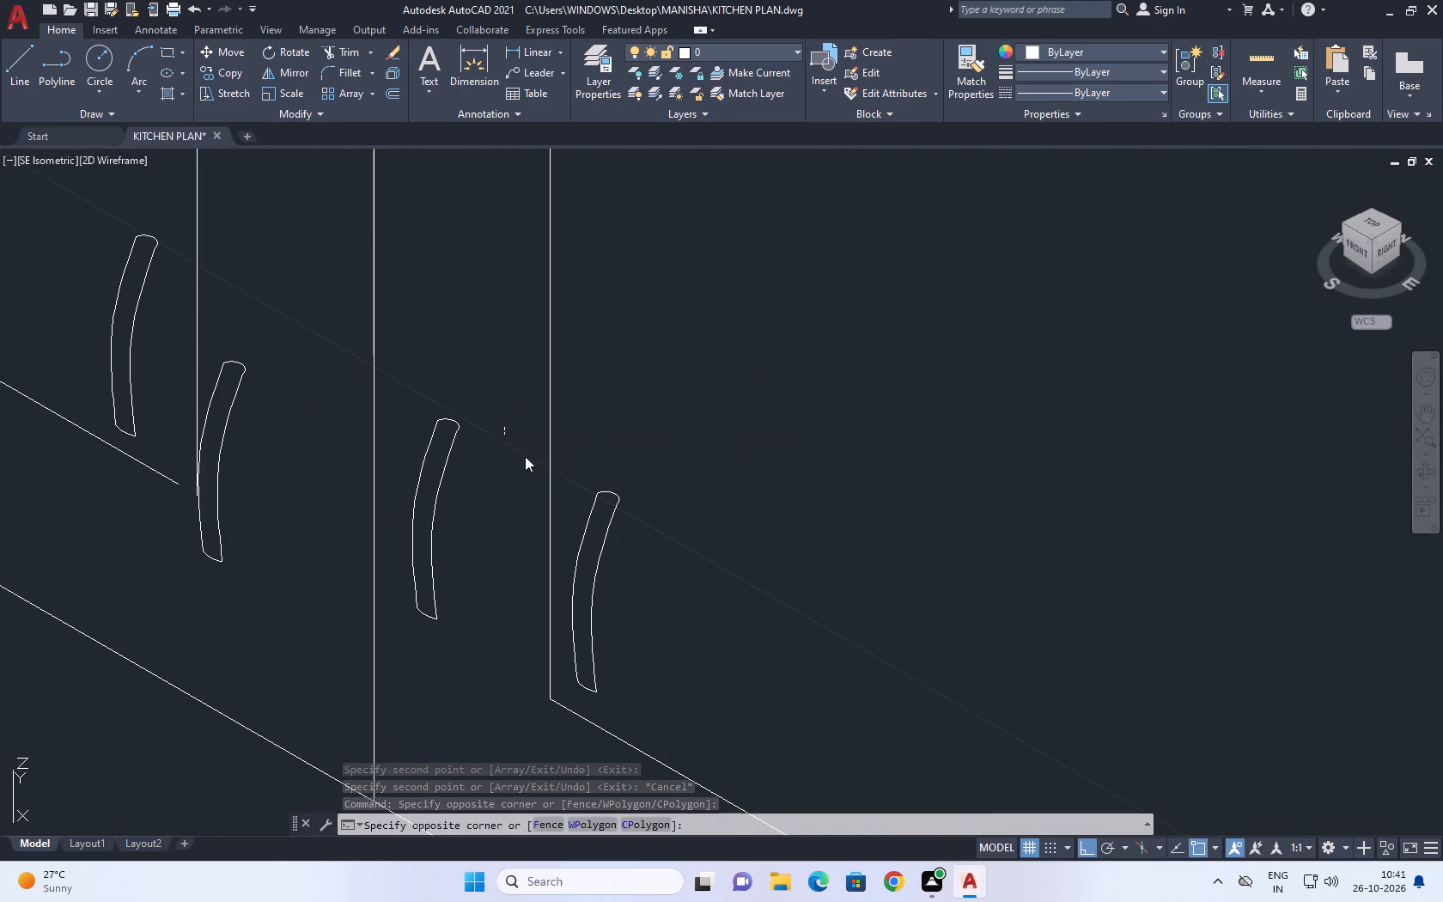
left_click(692, 737)
key("Delete")
Stretch the fourth bay's bottom inner frame line to the lower end of its vertical inner edge beside the fourth–fifth divider, and deselect it.
scroll(448, 533, "down", 3)
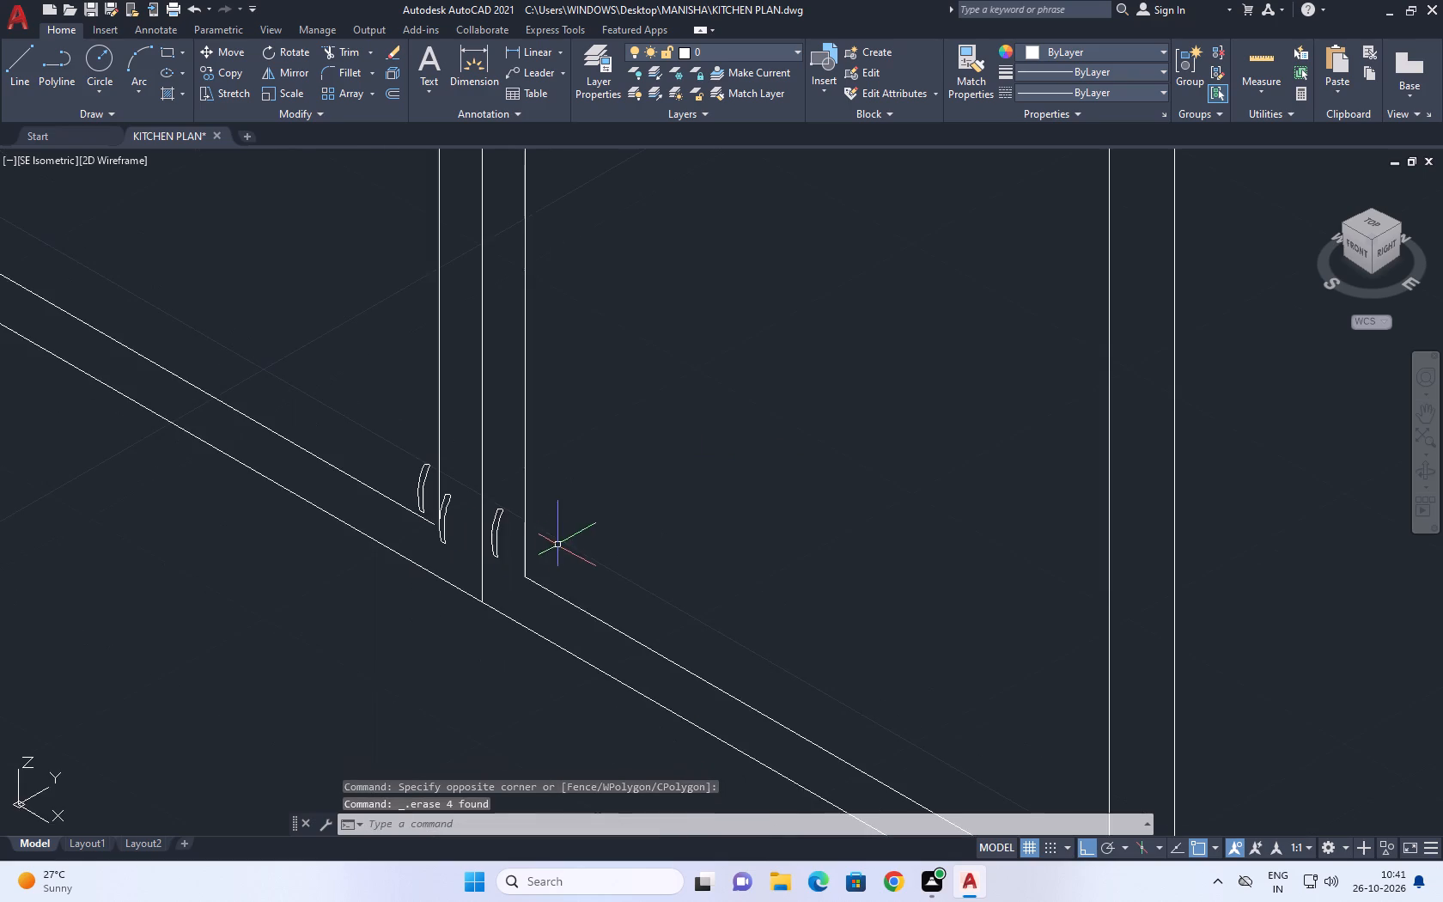
scroll(419, 520, "up", 3)
middle_click_drag(349, 406, 390, 440)
scroll(490, 580, "down", 1)
scroll(495, 580, "up", 4)
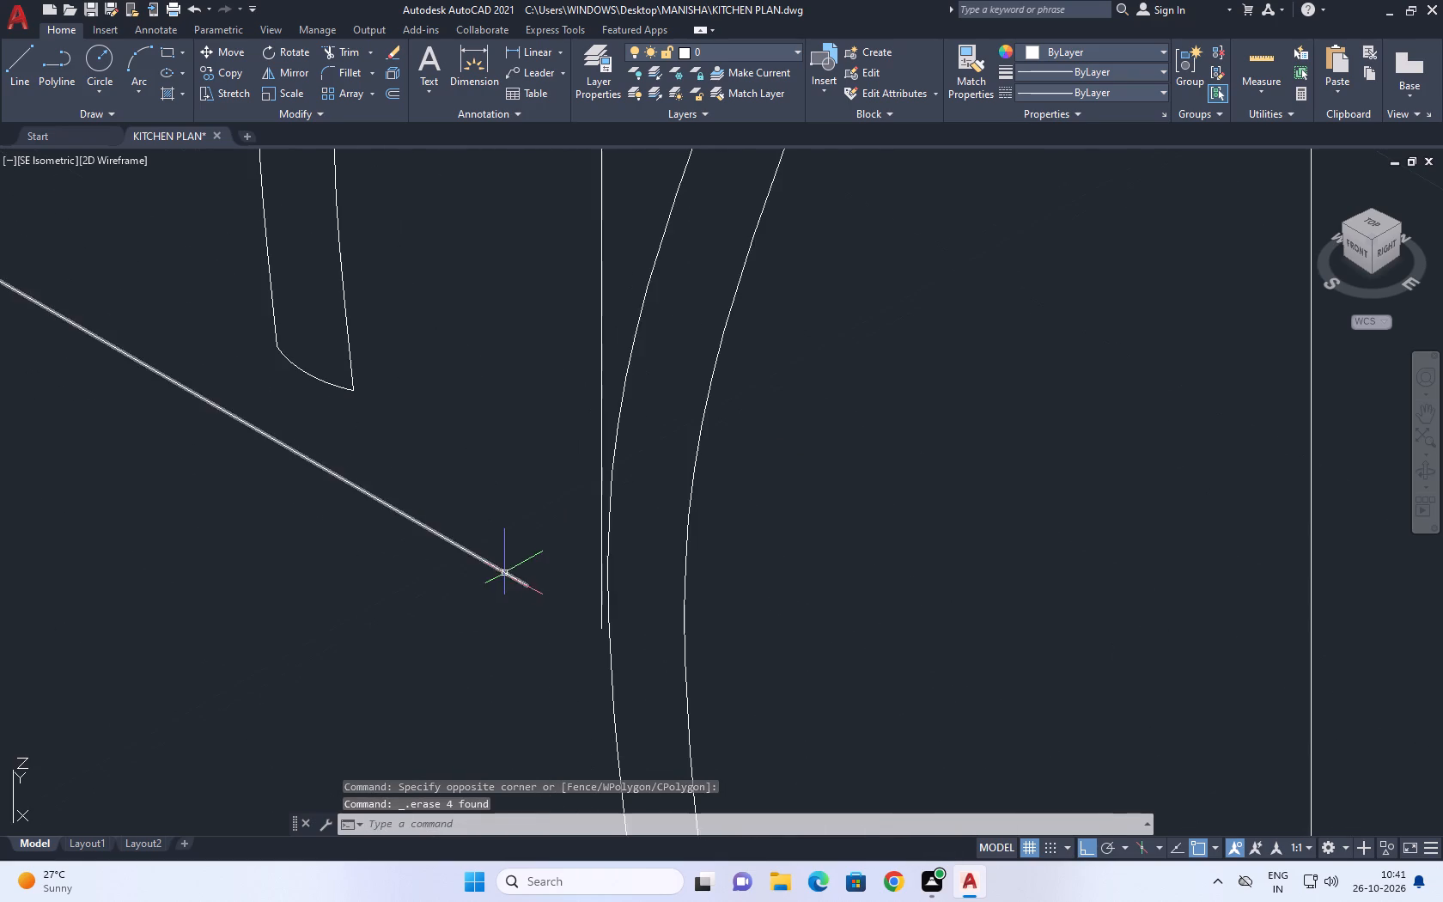
scroll(524, 602, "up", 2)
left_click(574, 609)
left_click(468, 486)
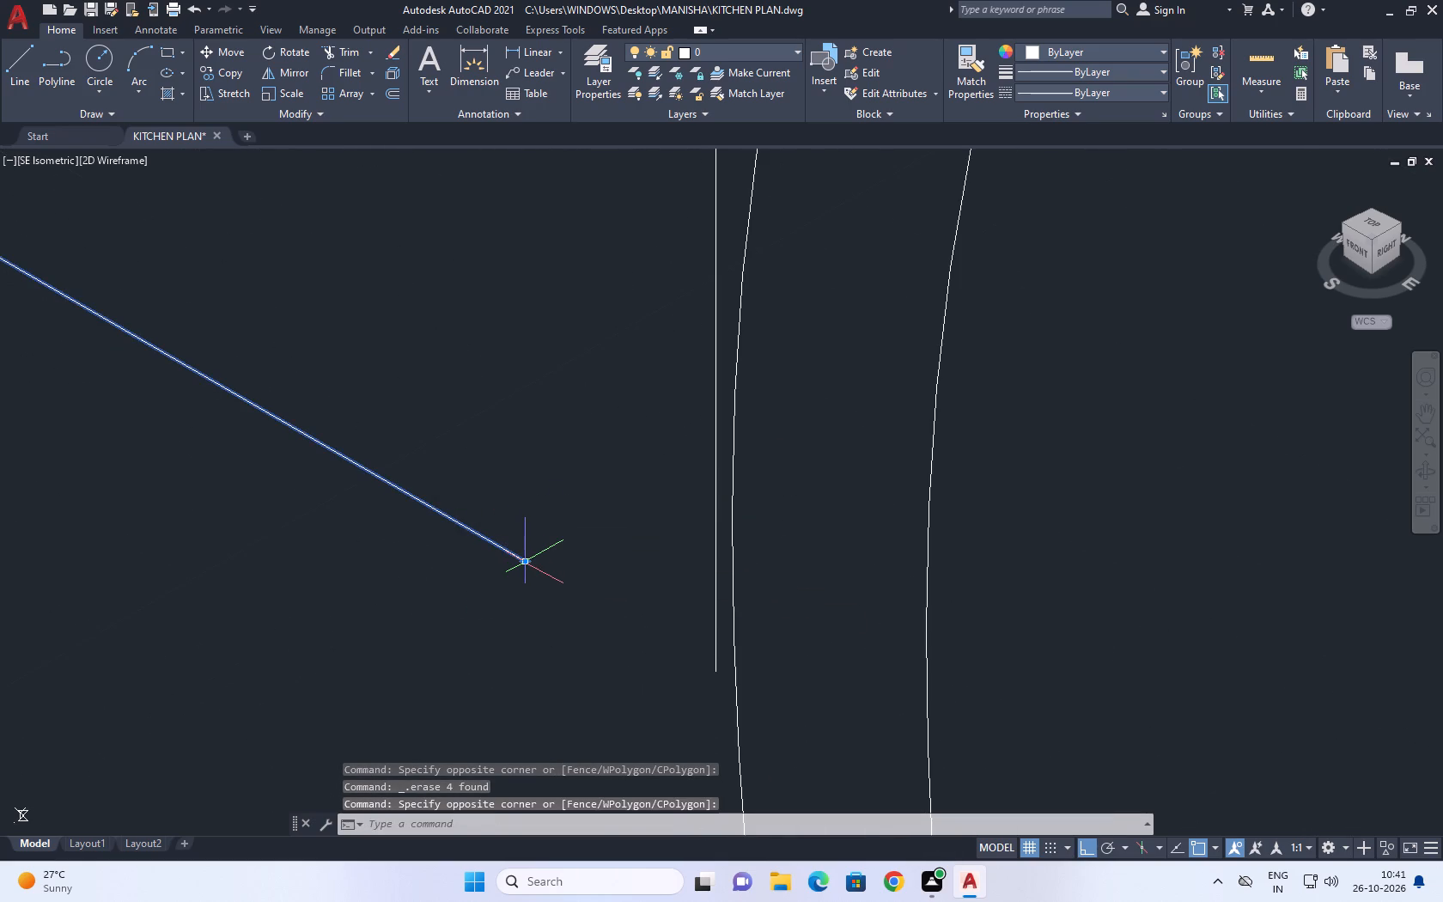
left_click(526, 558)
left_click(715, 669)
right_click(715, 532)
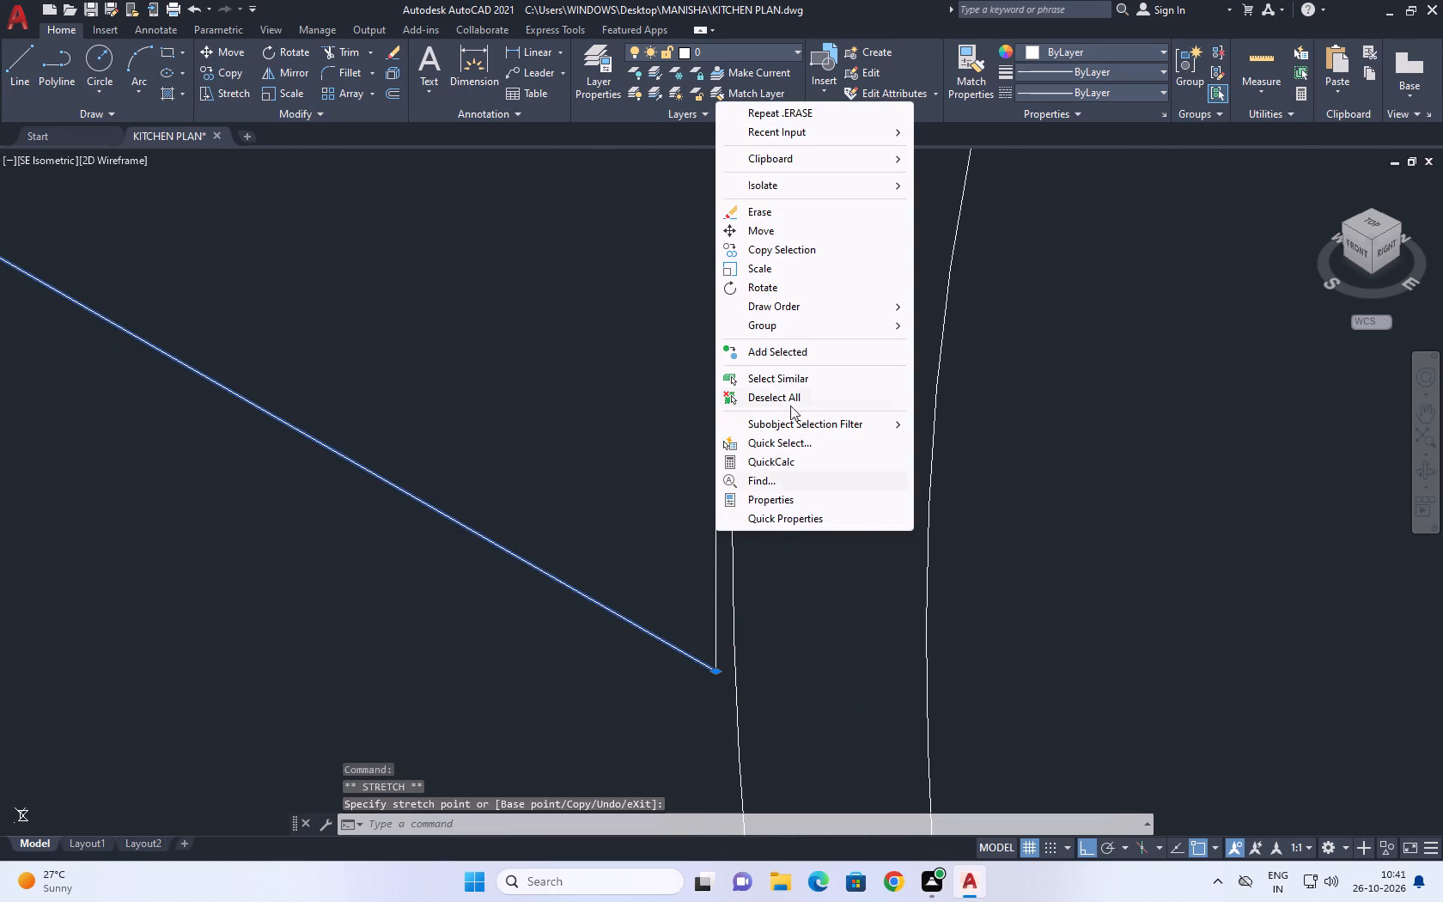
left_click(808, 400)
Erase the surplus handle inside the fourth bay's lower corner beside the fourth–fifth divider.
scroll(757, 449, "down", 3)
middle_click_drag(642, 337, 644, 338)
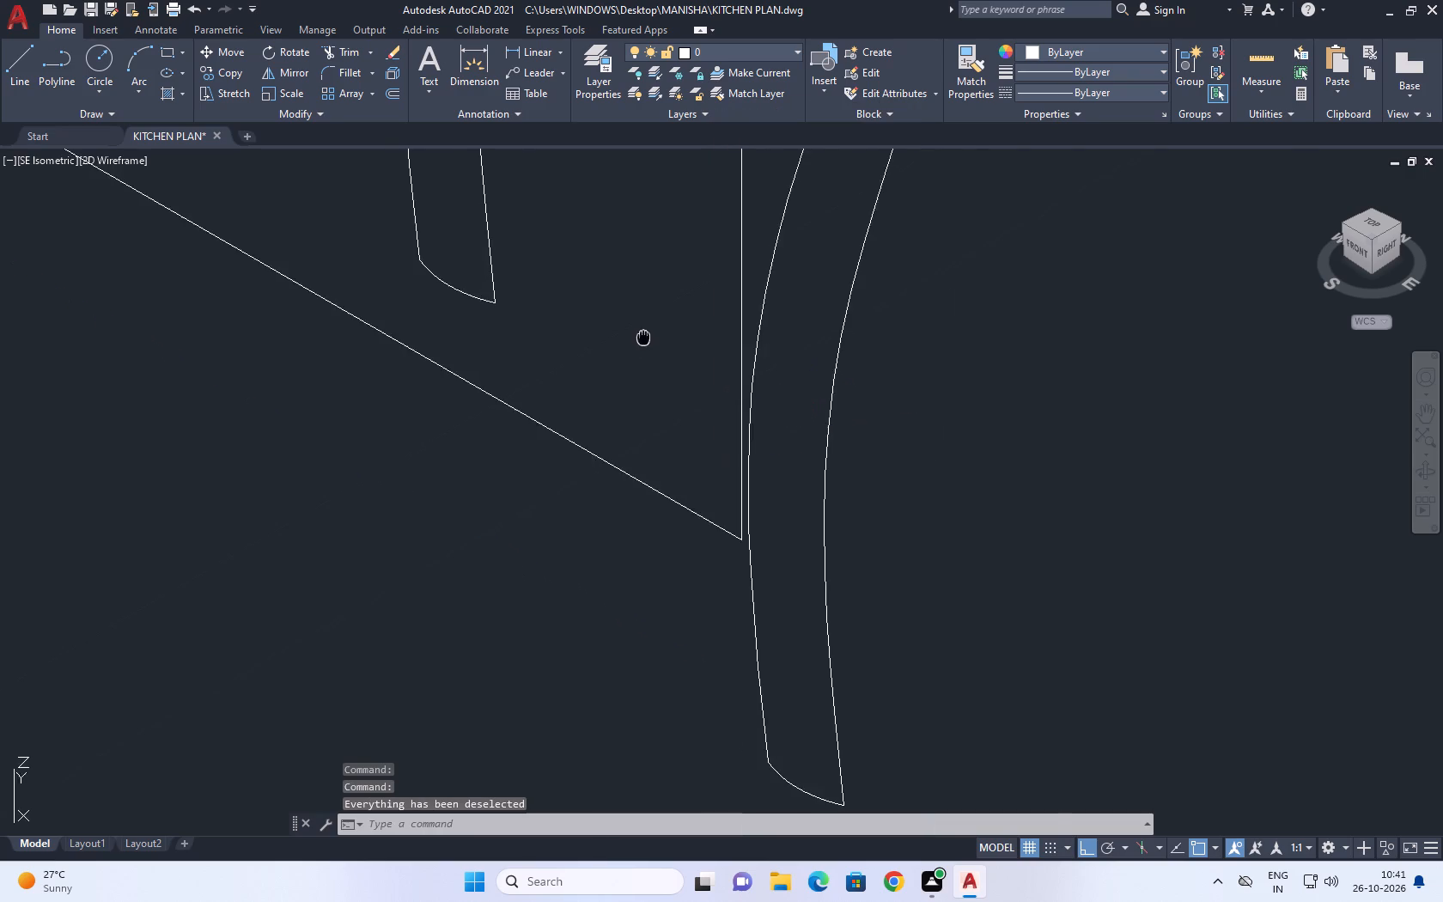
middle_click_drag(644, 338, 681, 439)
scroll(687, 447, "down", 4)
scroll(709, 431, "up", 1)
left_click(635, 246)
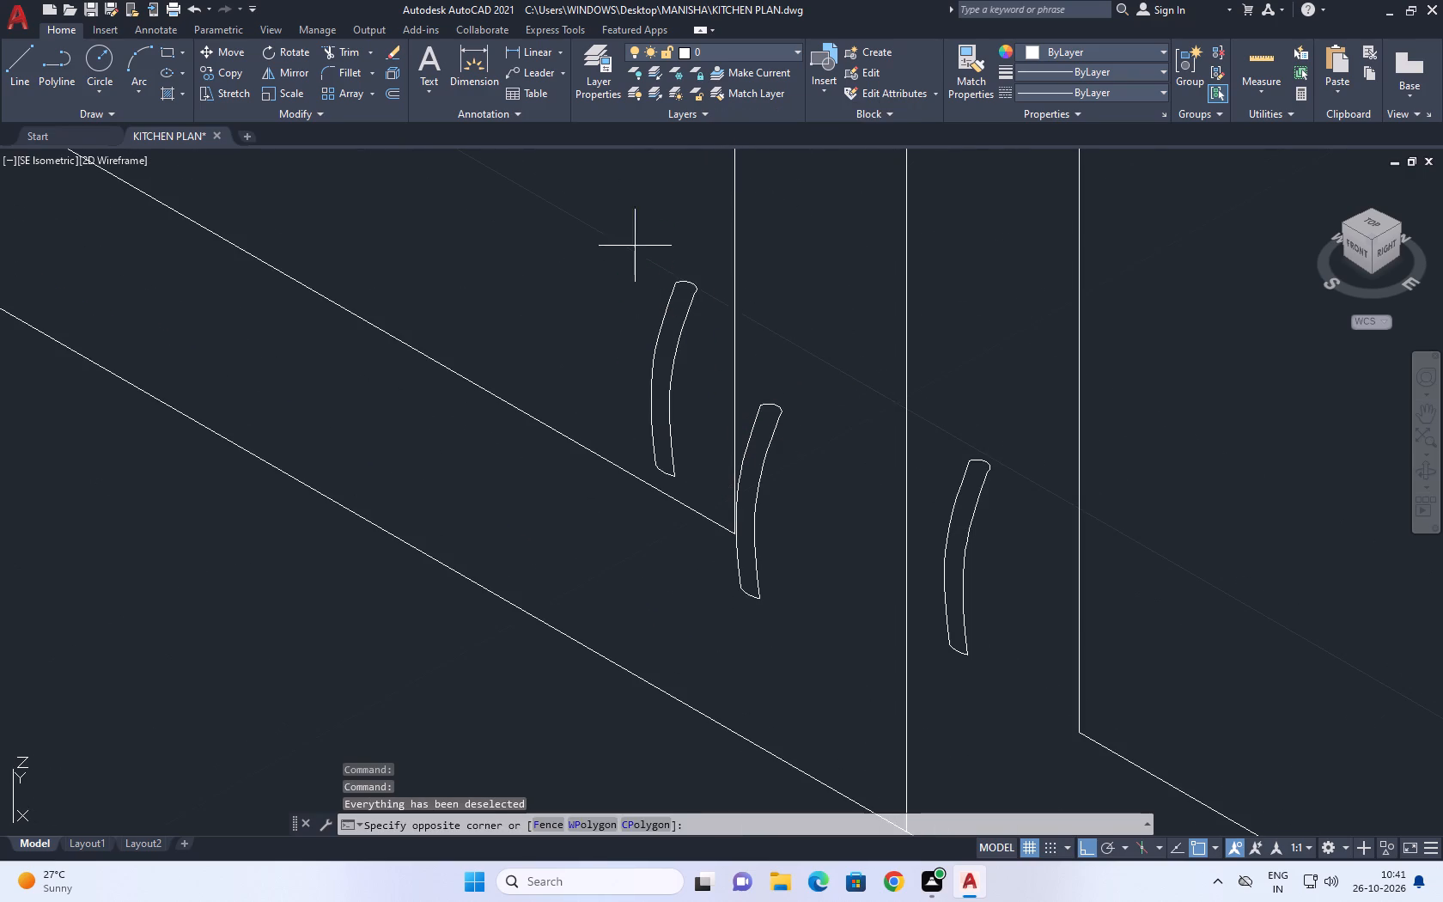
left_click_drag(744, 539, 730, 526)
key("Delete")
With Ortho off, move the handle overlapping the fourth bay's inner edge into the strip between that edge and the fourth–fifth divider.
middle_click_drag(758, 595, 687, 462)
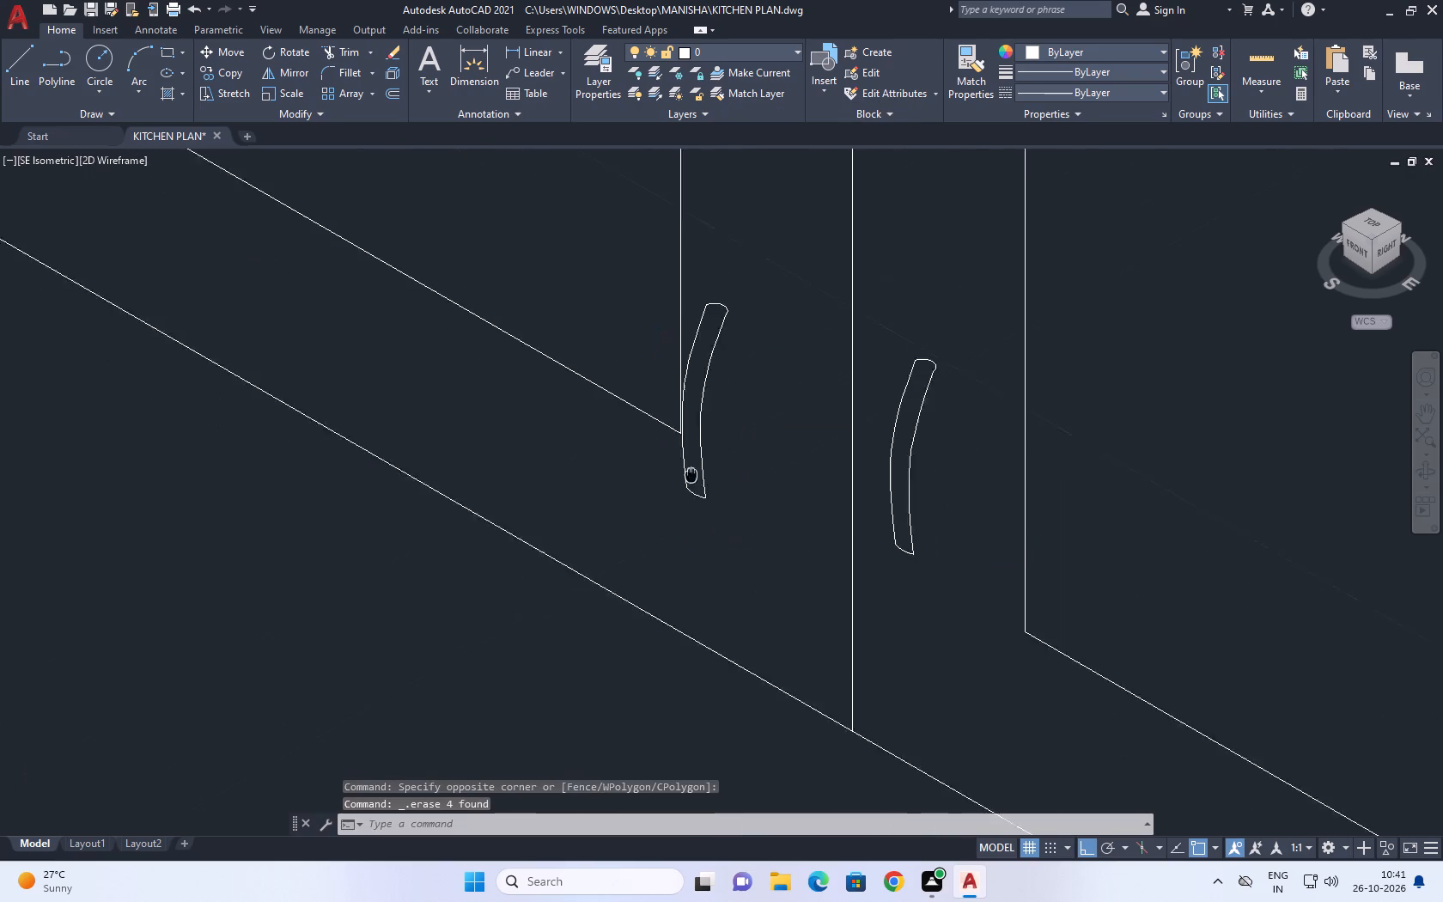
middle_click_drag(687, 462, 685, 455)
middle_click_drag(608, 259, 637, 355)
left_click(642, 310)
left_click(864, 659)
middle_click_drag(665, 539, 699, 642)
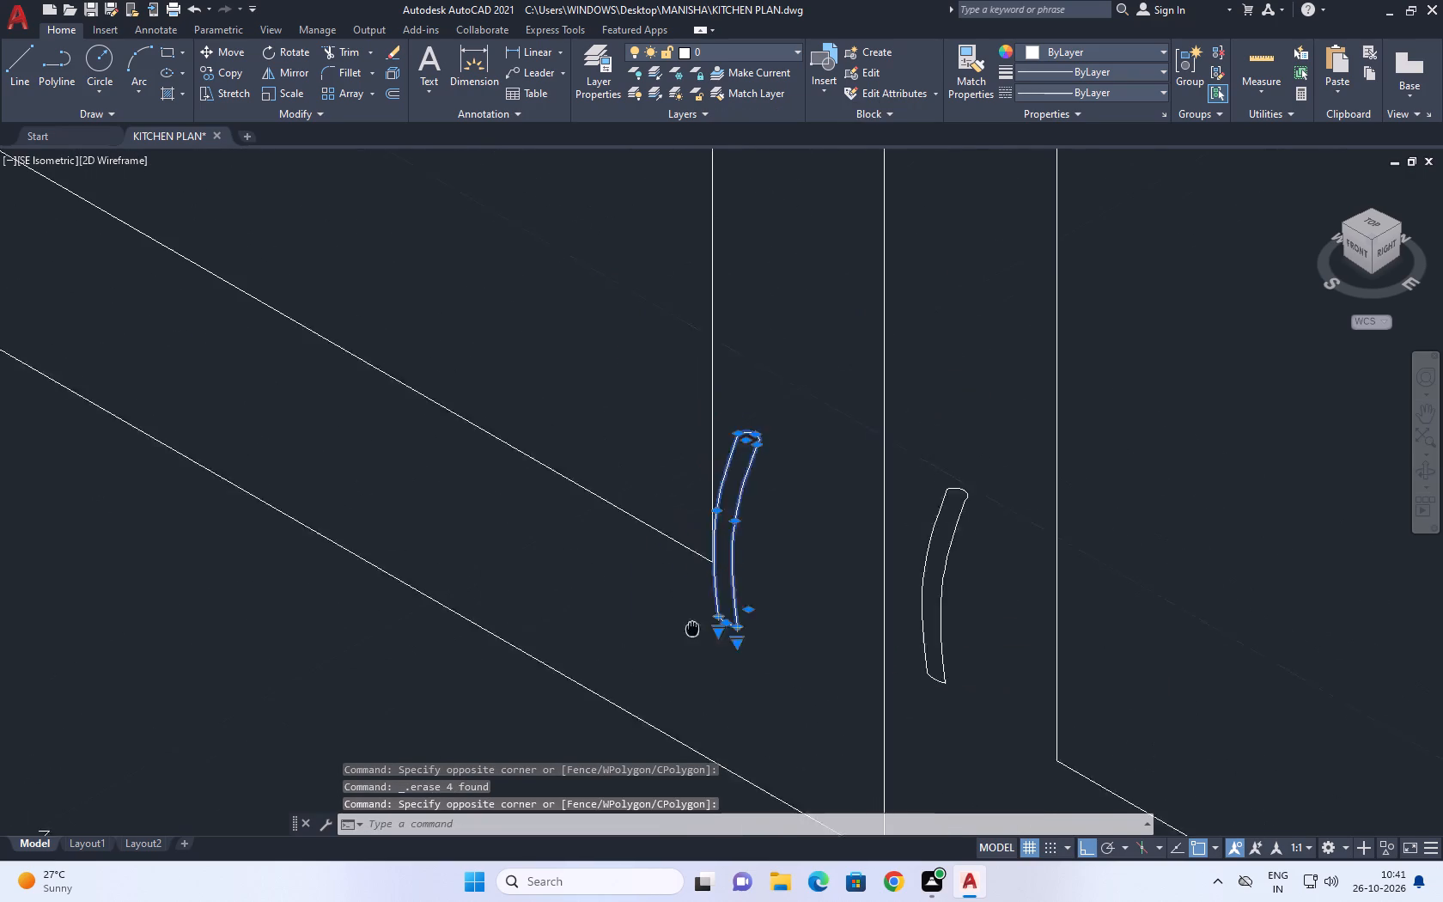
middle_click_drag(699, 642, 705, 652)
key("m")
key("space")
left_click(782, 740)
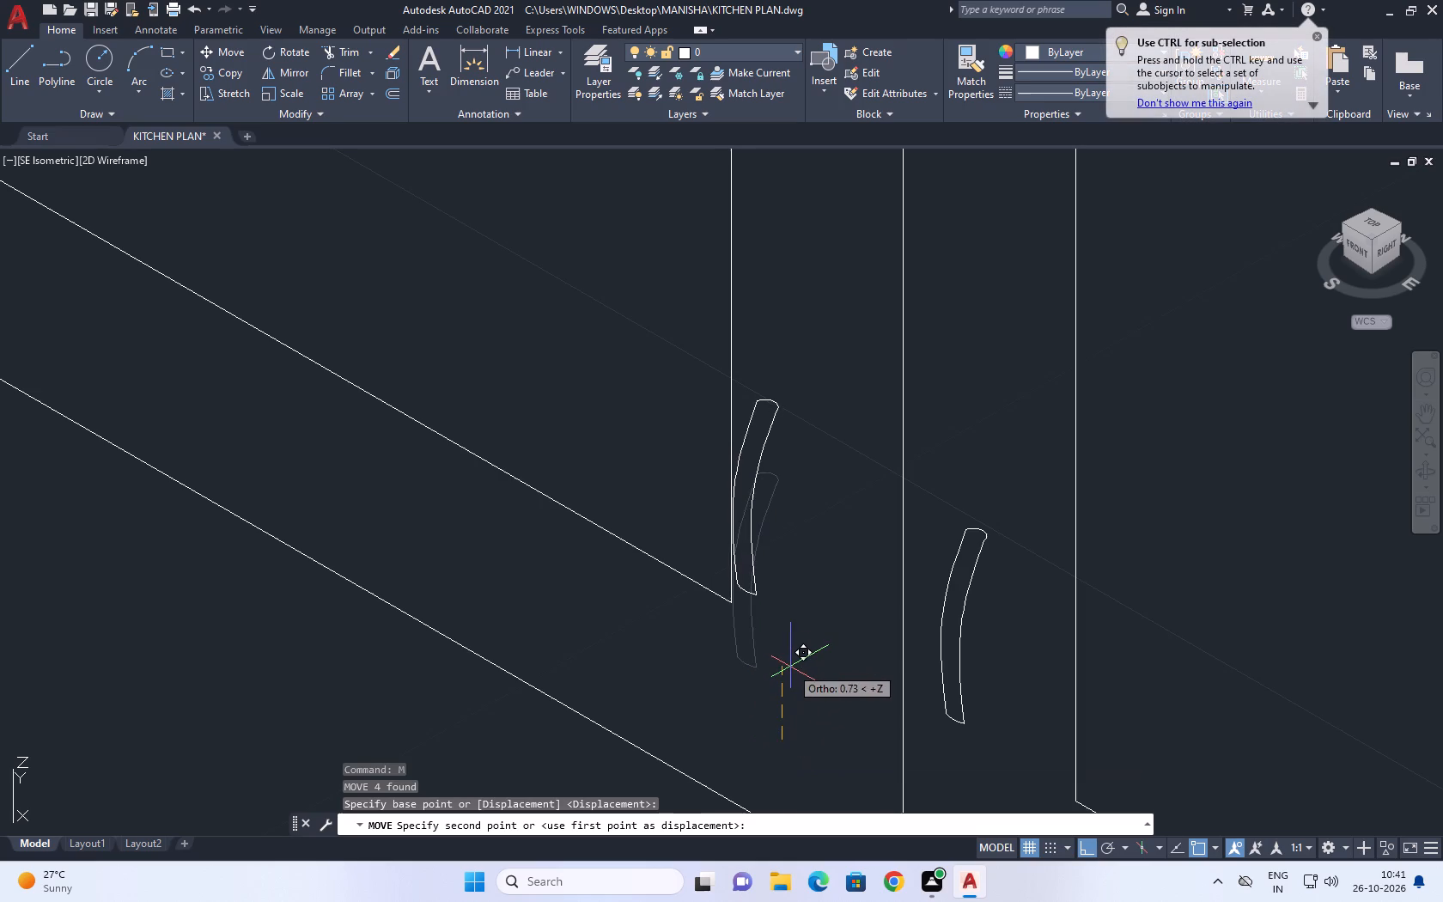
key("F8")
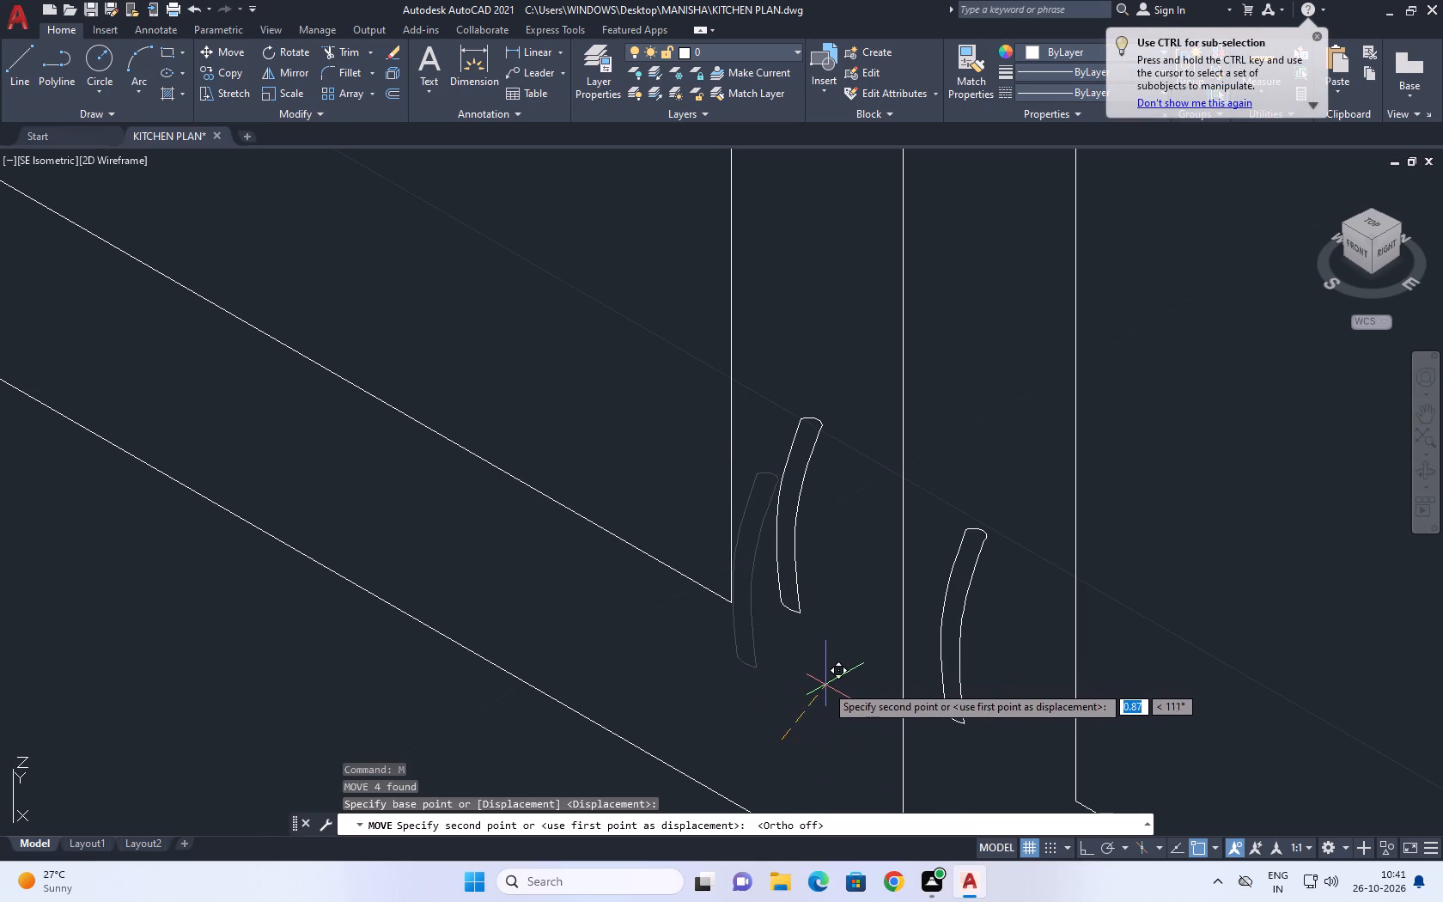
left_click(830, 686)
Move the handle on the fifth bay's side of the fourth–fifth divider slightly upward.
scroll(882, 471, "down", 3)
scroll(890, 497, "up", 2)
left_click(866, 427)
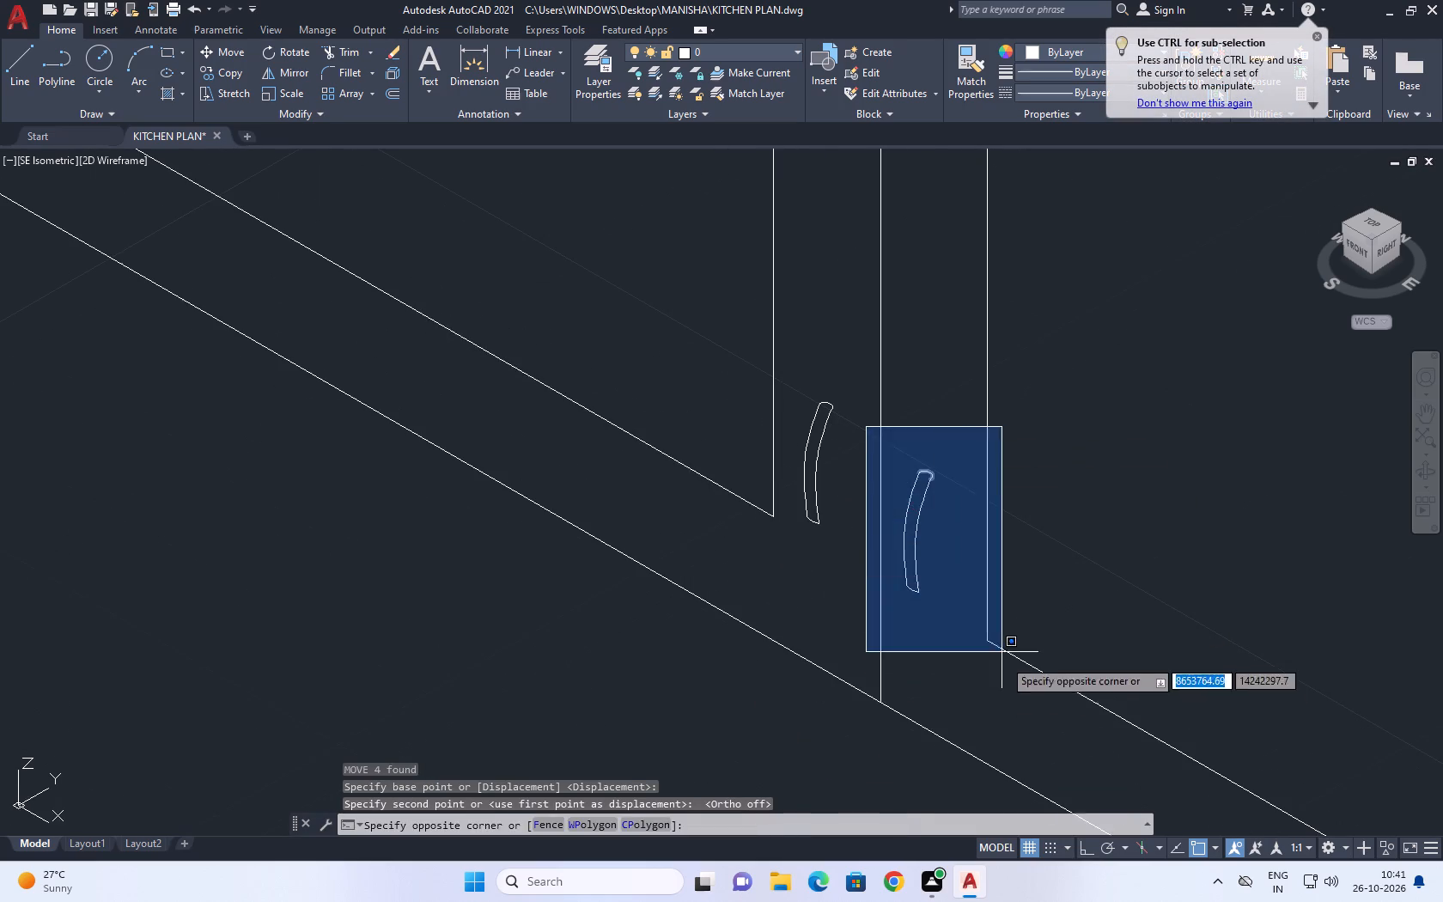
left_click(1004, 677)
middle_click_drag(898, 545, 898, 588)
key("m")
key("space")
scroll(939, 663, "up", 3)
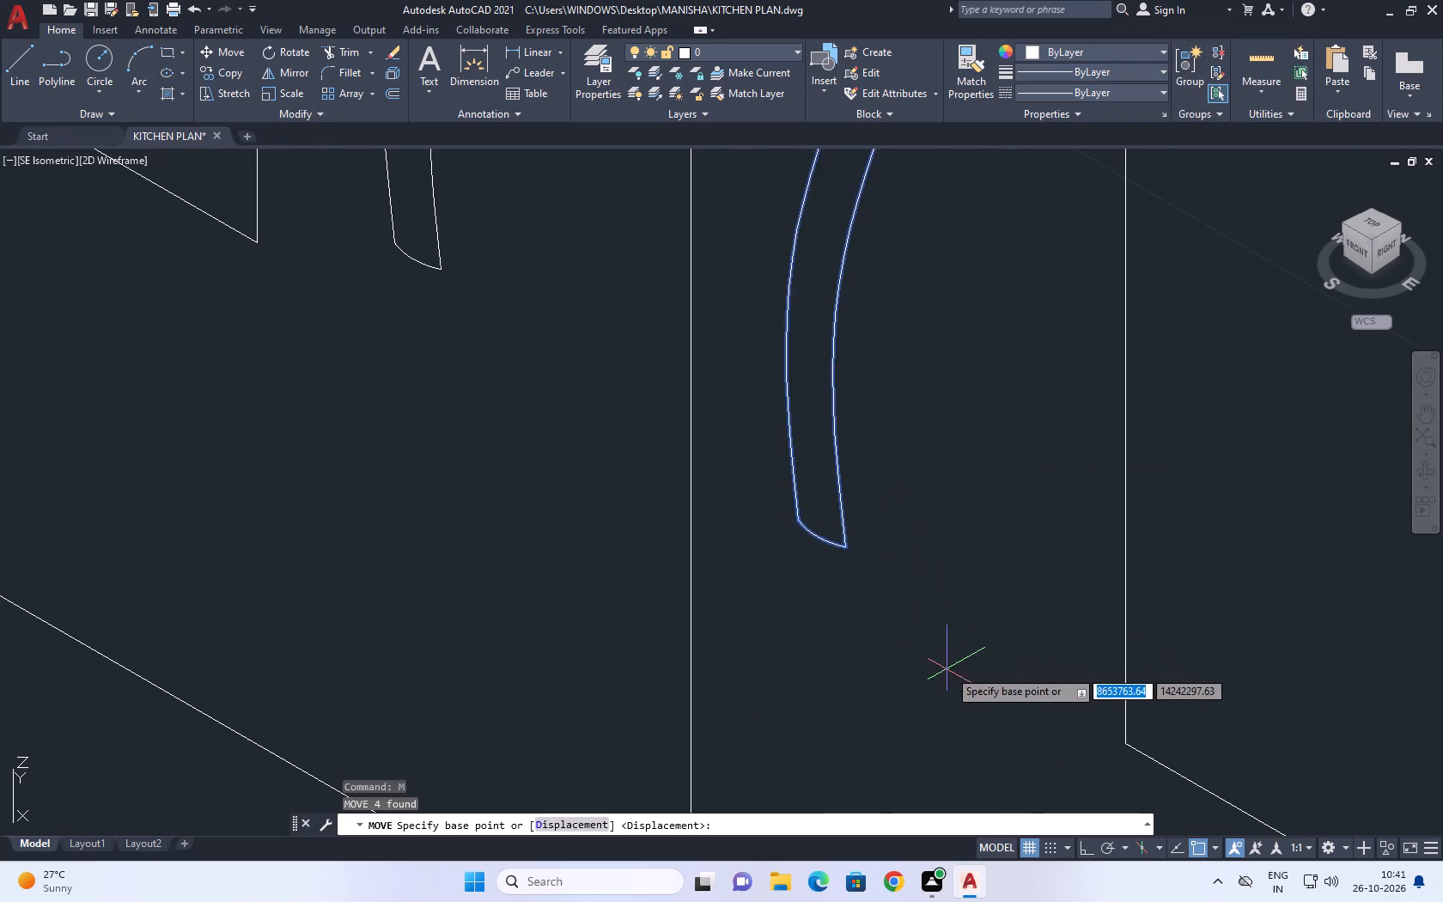
left_click(953, 672)
left_click(953, 614)
Move the handle on the fourth bay's side of the third–fourth divider slightly up and away from the divider.
scroll(1005, 635, "down", 6)
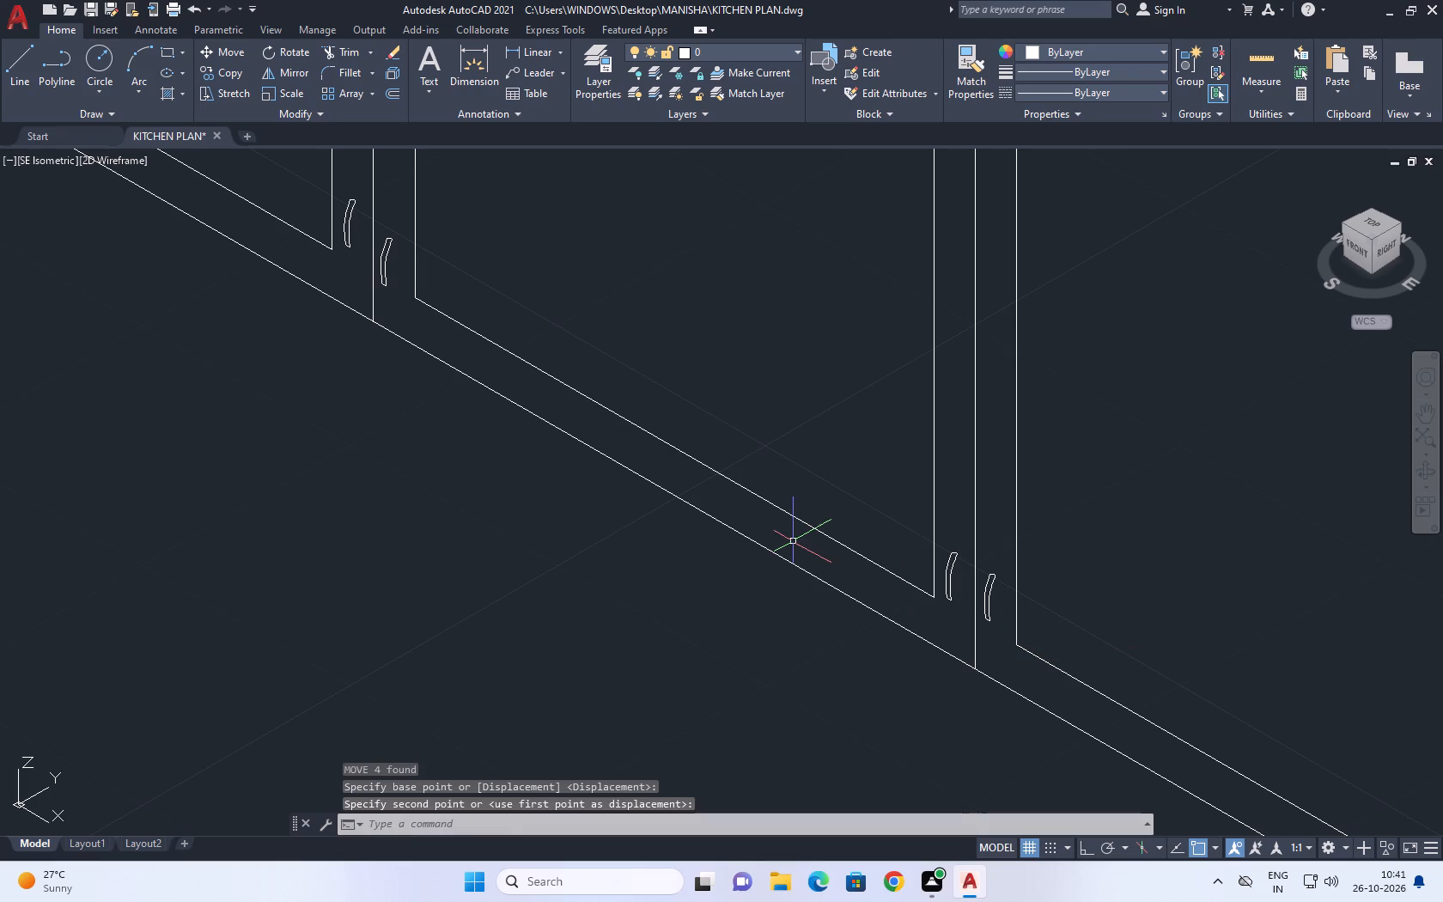
middle_click_drag(380, 308, 407, 338)
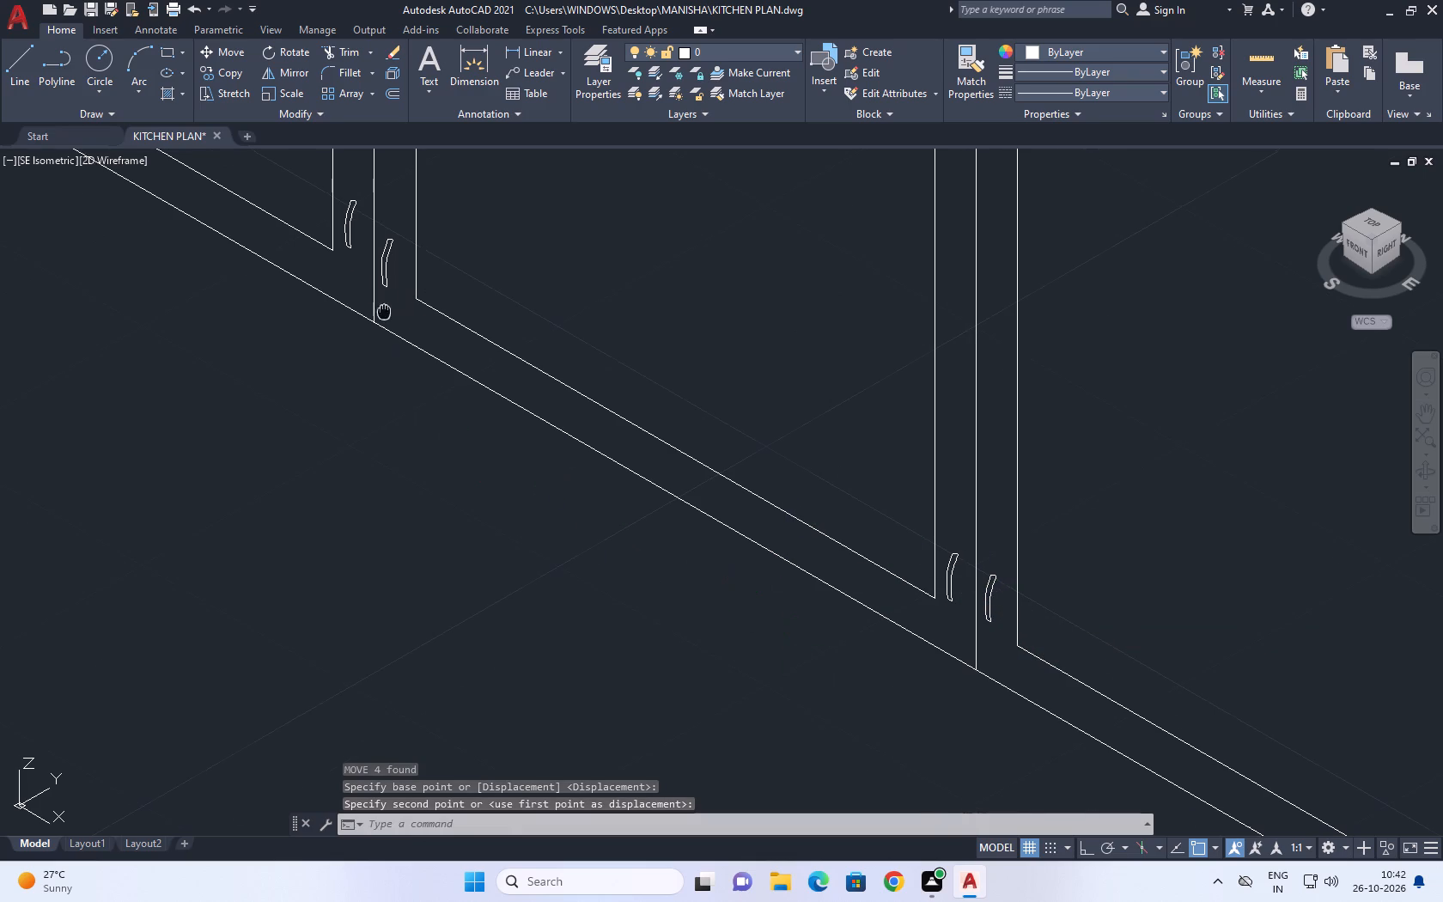
middle_click_drag(407, 338, 657, 646)
scroll(650, 575, "up", 4)
left_click(581, 478)
scroll(691, 494, "down", 4)
scroll(718, 626, "up", 2)
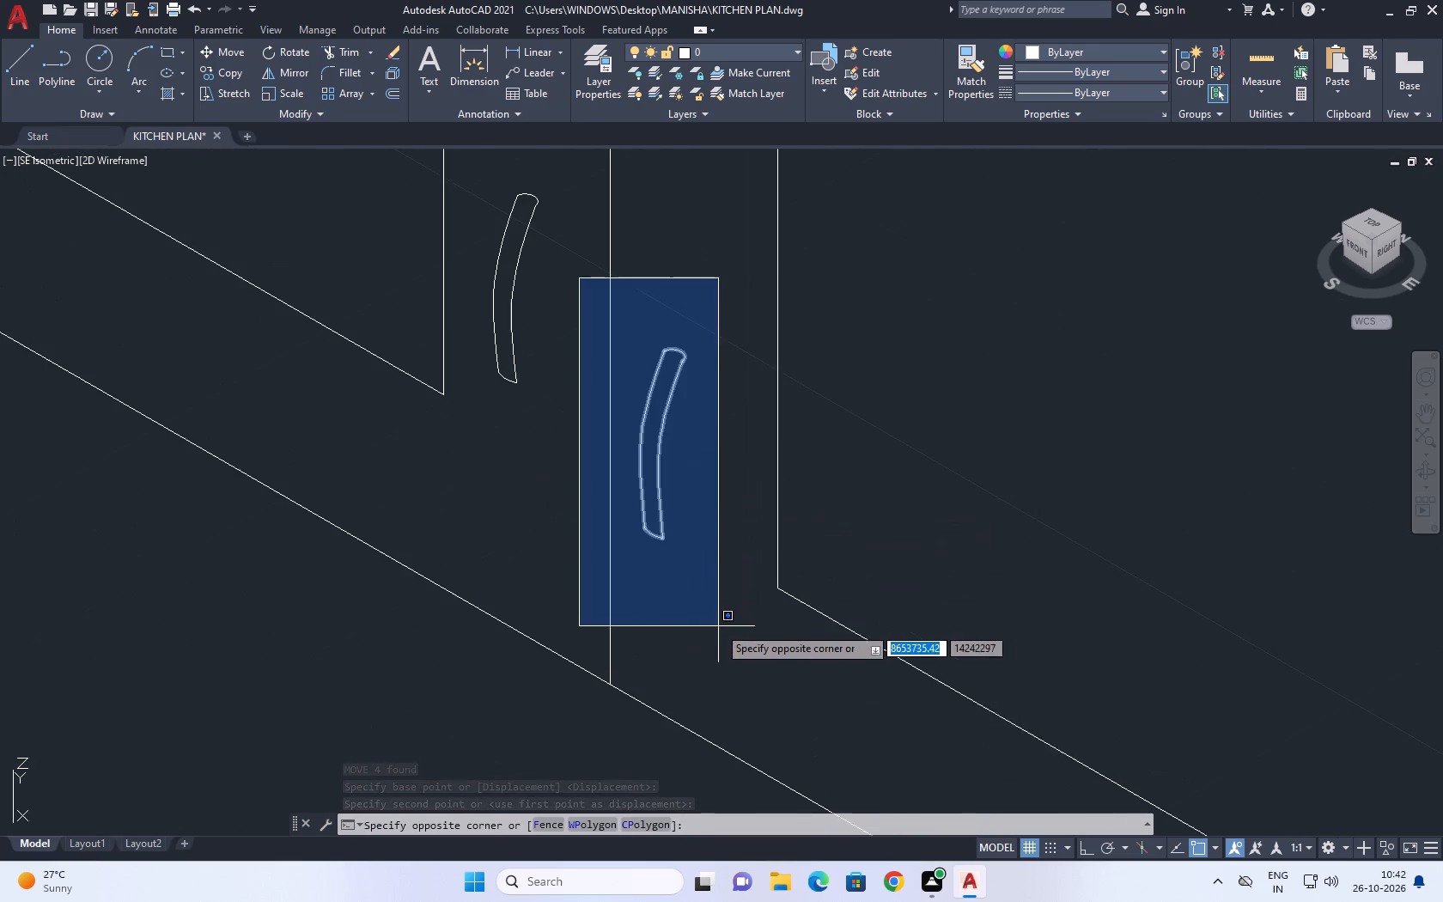
left_click(719, 621)
middle_click_drag(633, 478, 644, 545)
key("m")
key("space")
scroll(677, 659, "up", 1)
left_click(728, 664)
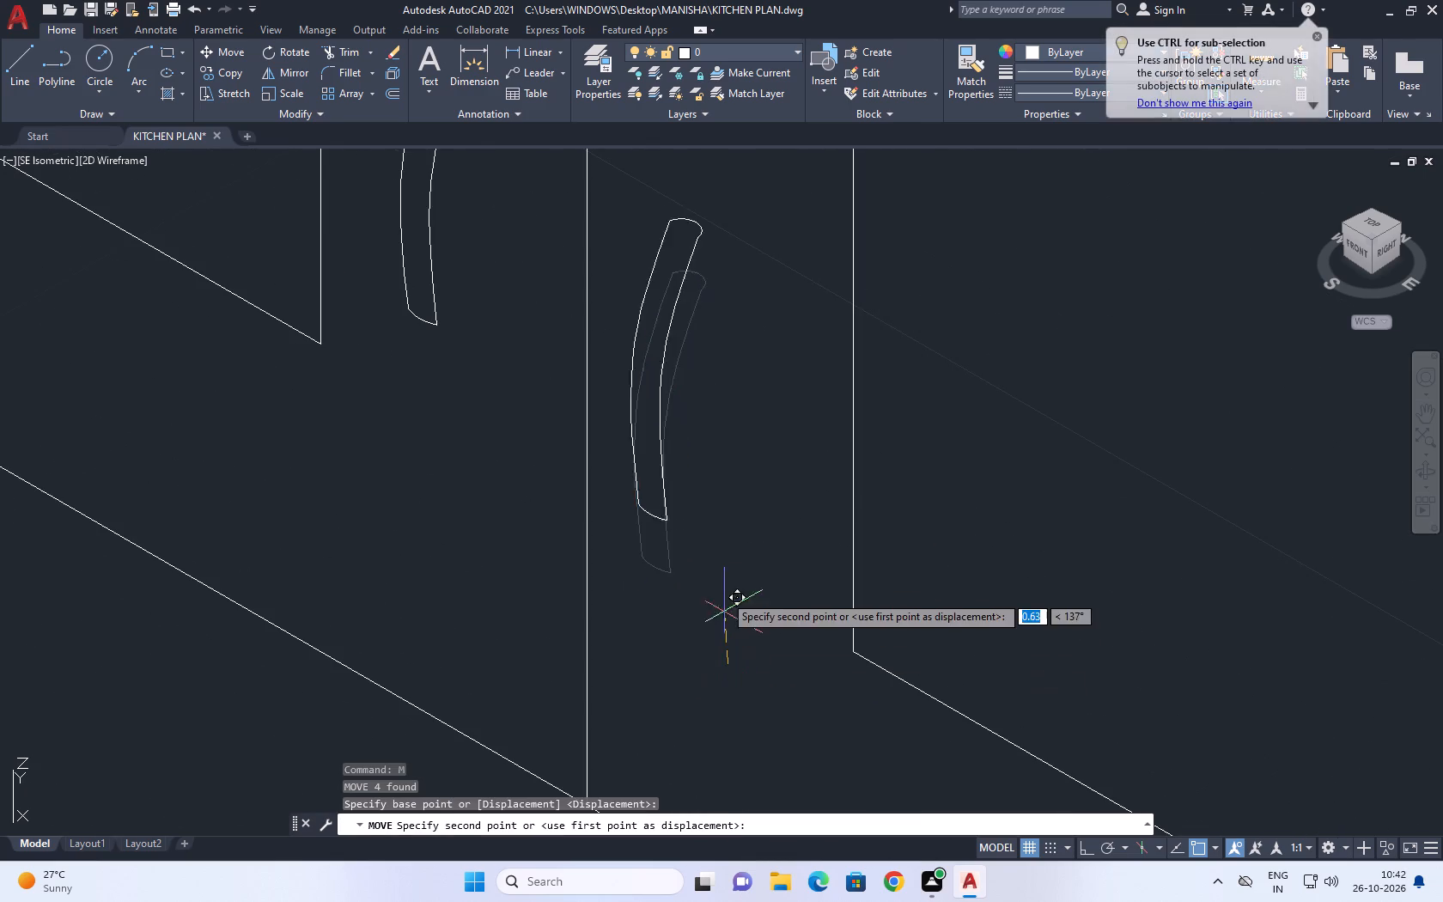
left_click(756, 600)
Move the handle on the third bay's side of the third–fourth divider slightly down and toward the divider.
scroll(690, 493, "down", 3)
scroll(642, 436, "up", 3)
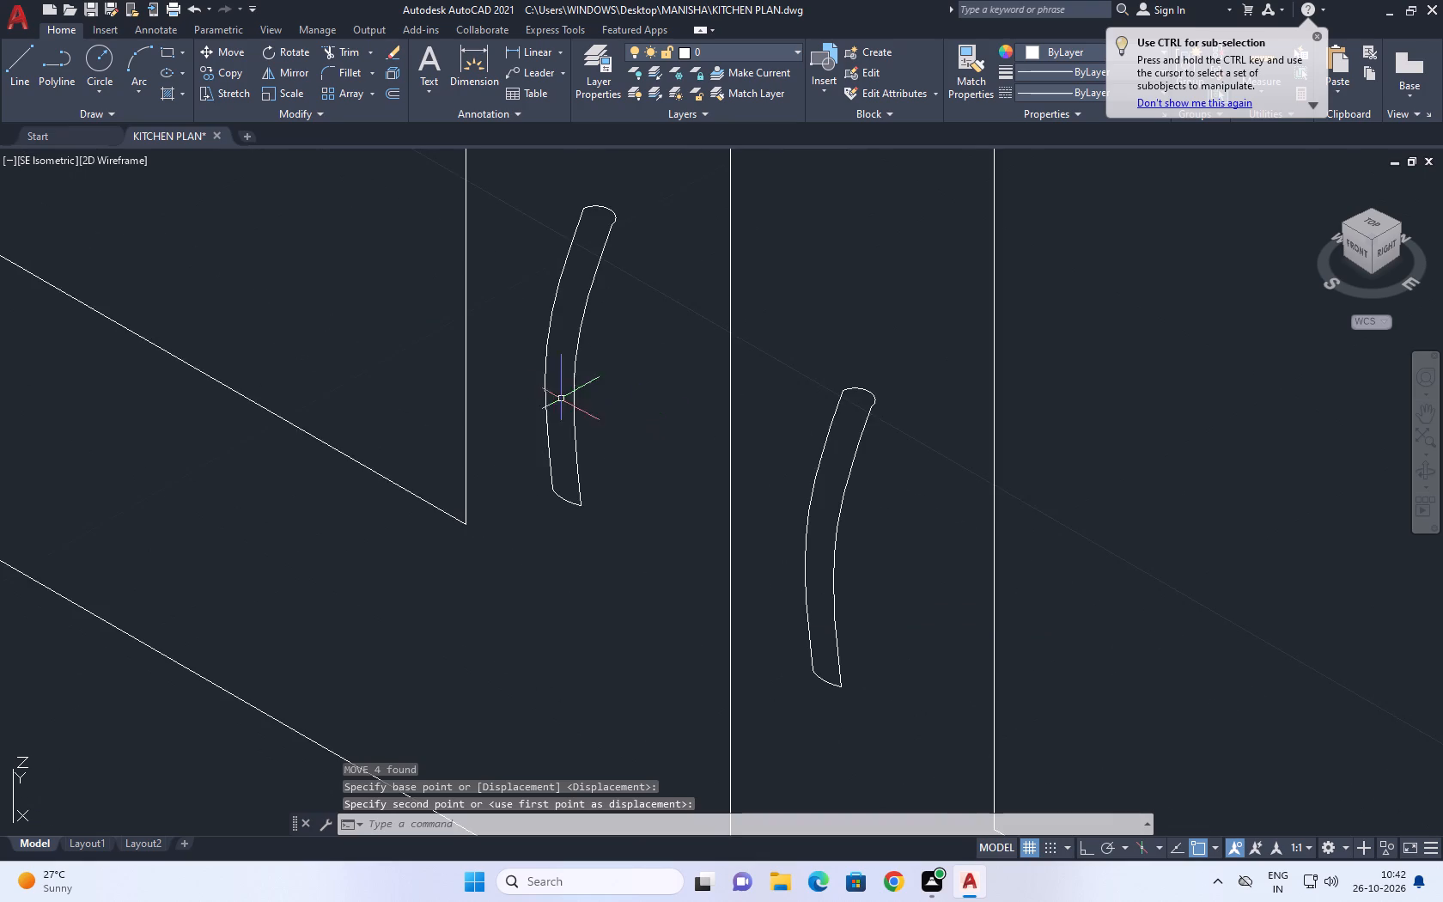
middle_click_drag(549, 387, 665, 575)
left_click(638, 308)
scroll(732, 625, "down", 2)
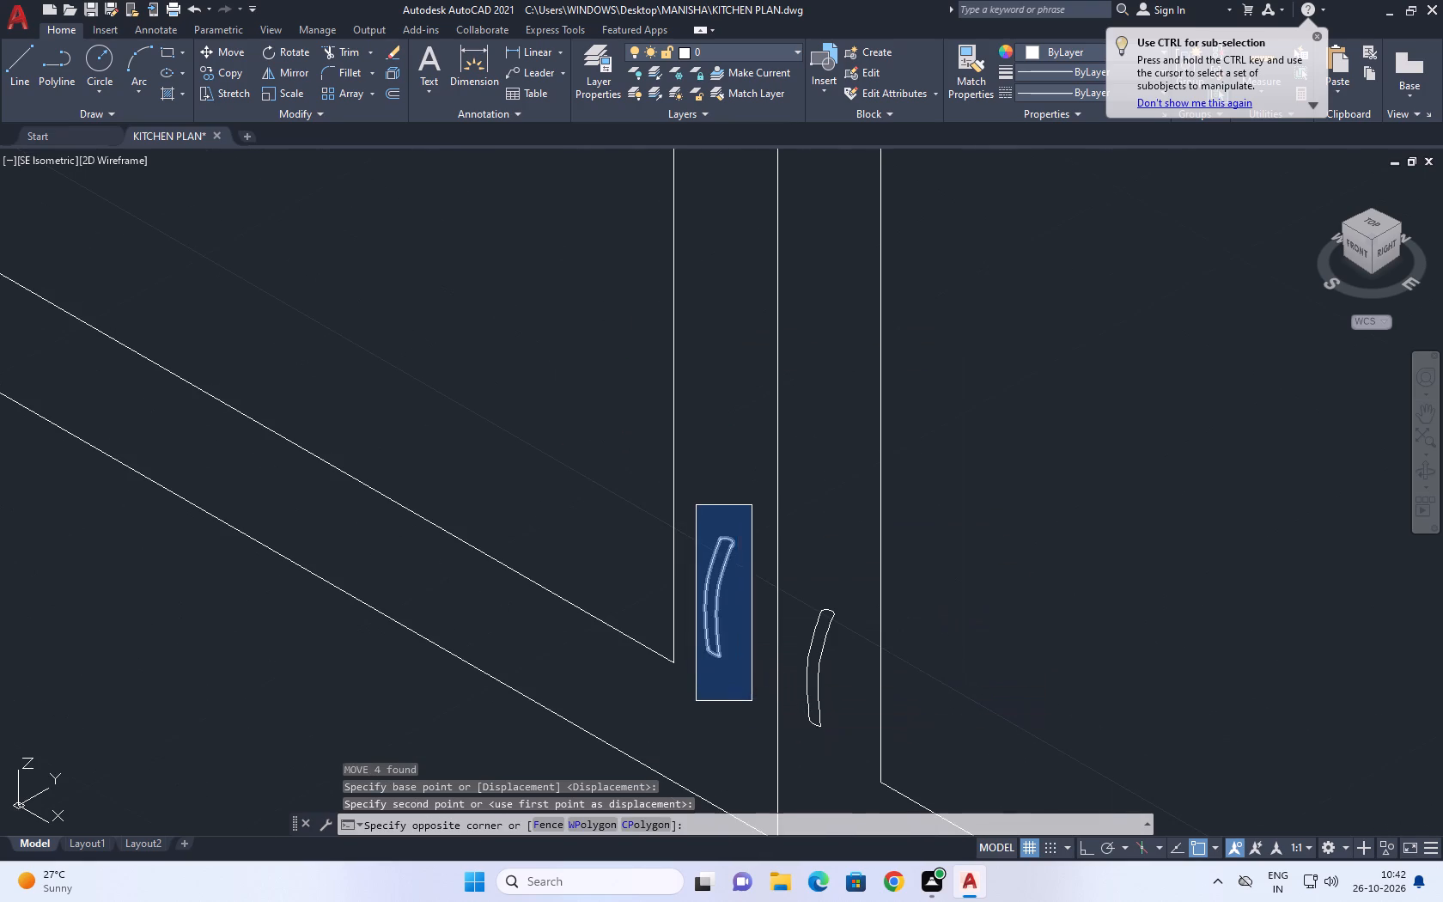
left_click(752, 701)
key("m")
key("space")
scroll(765, 694, "up", 3)
left_click(749, 607)
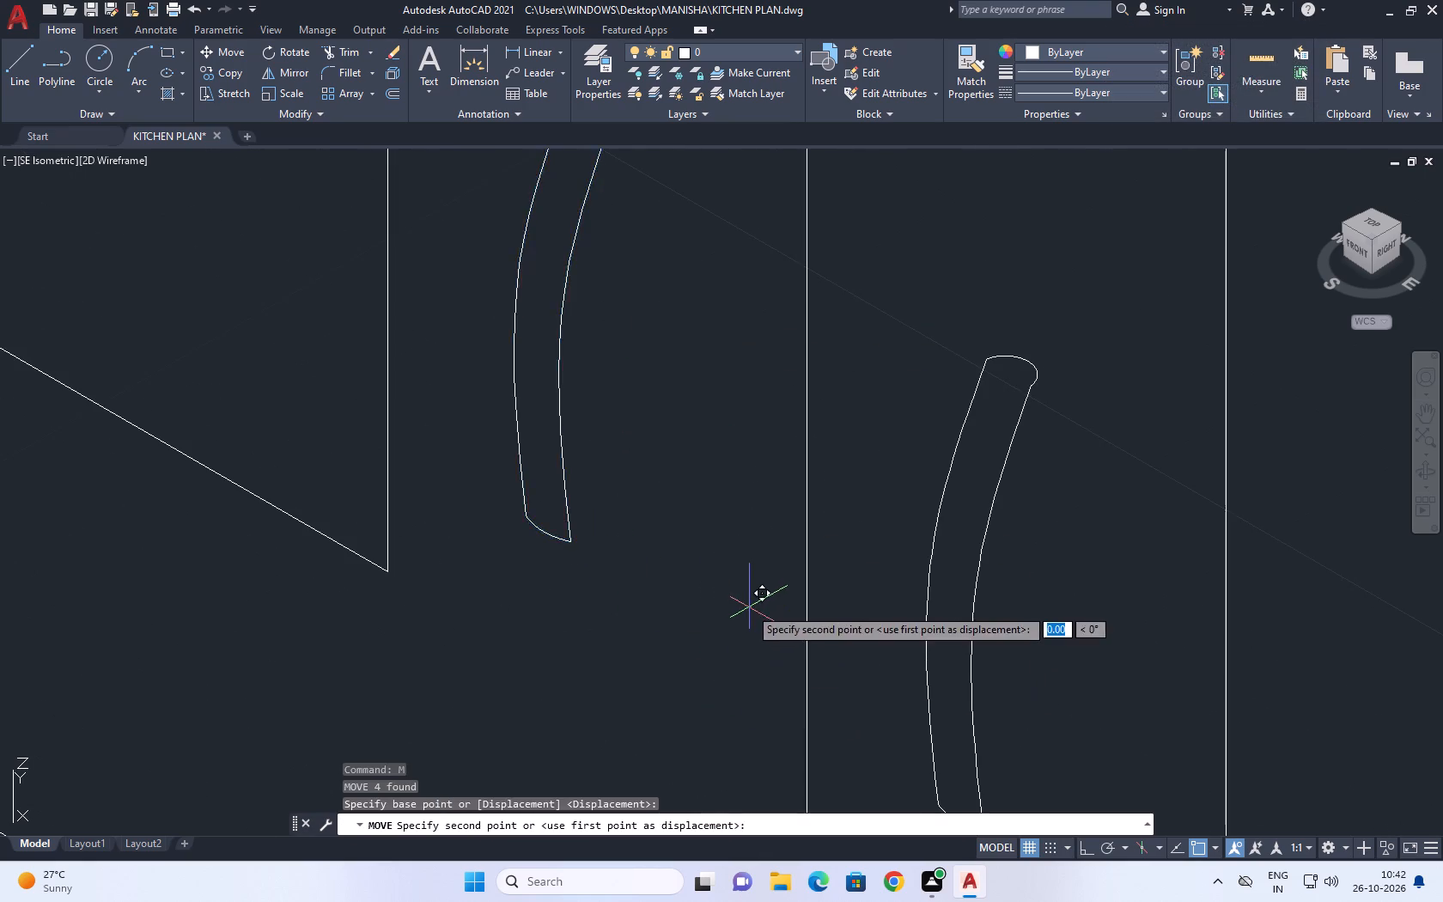
left_click(795, 646)
Move the upper handle at the second–third divider across into the strip on the second bay's side.
scroll(723, 619, "down", 4)
middle_click_drag(502, 513, 687, 570)
scroll(638, 556, "down", 1)
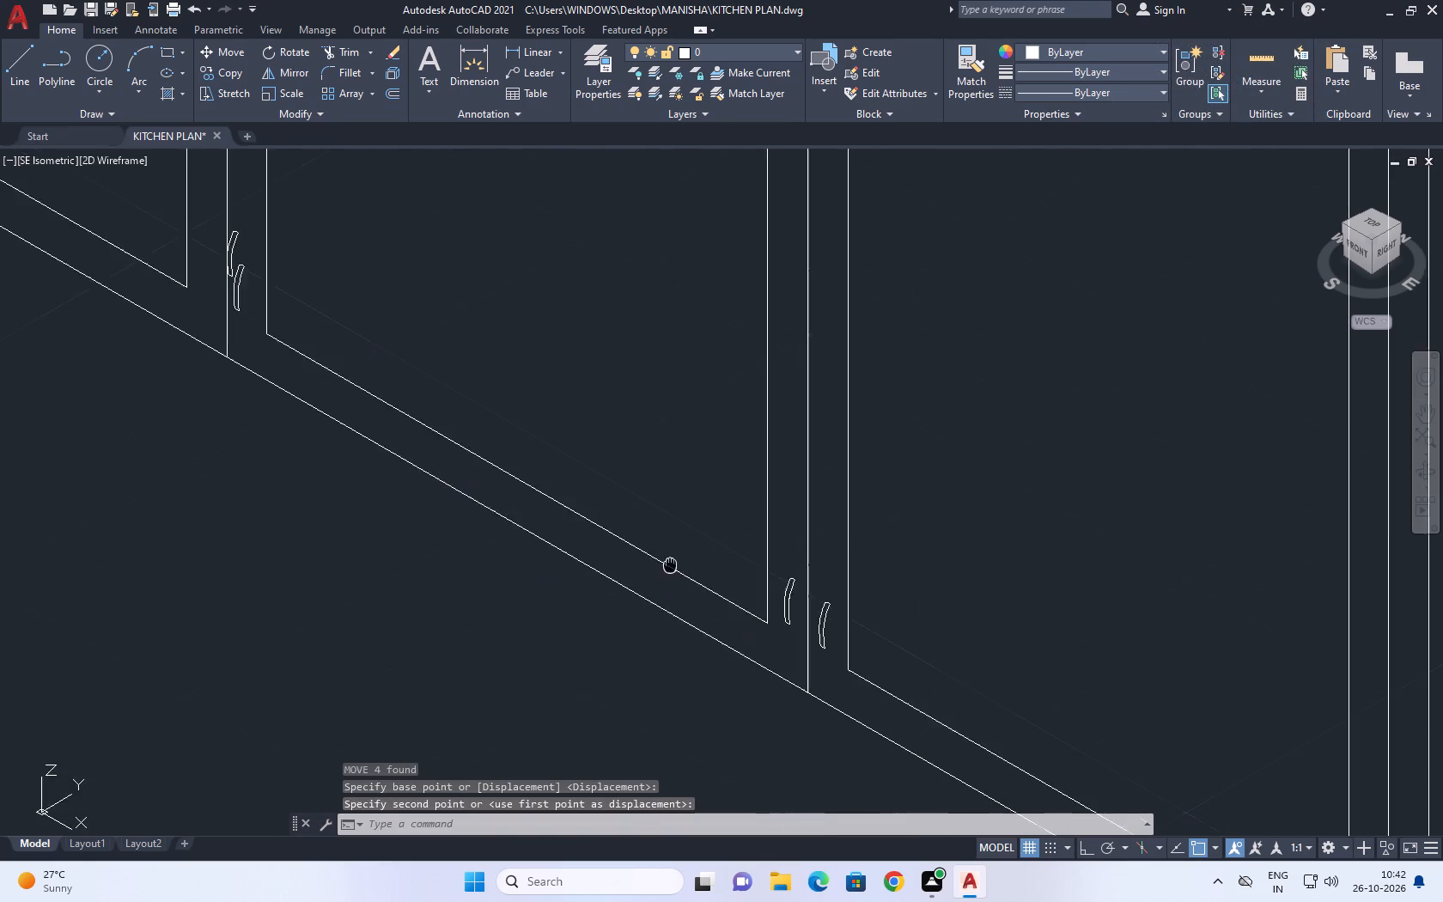
middle_click_drag(687, 570, 900, 645)
scroll(807, 577, "down", 3)
scroll(711, 508, "up", 6)
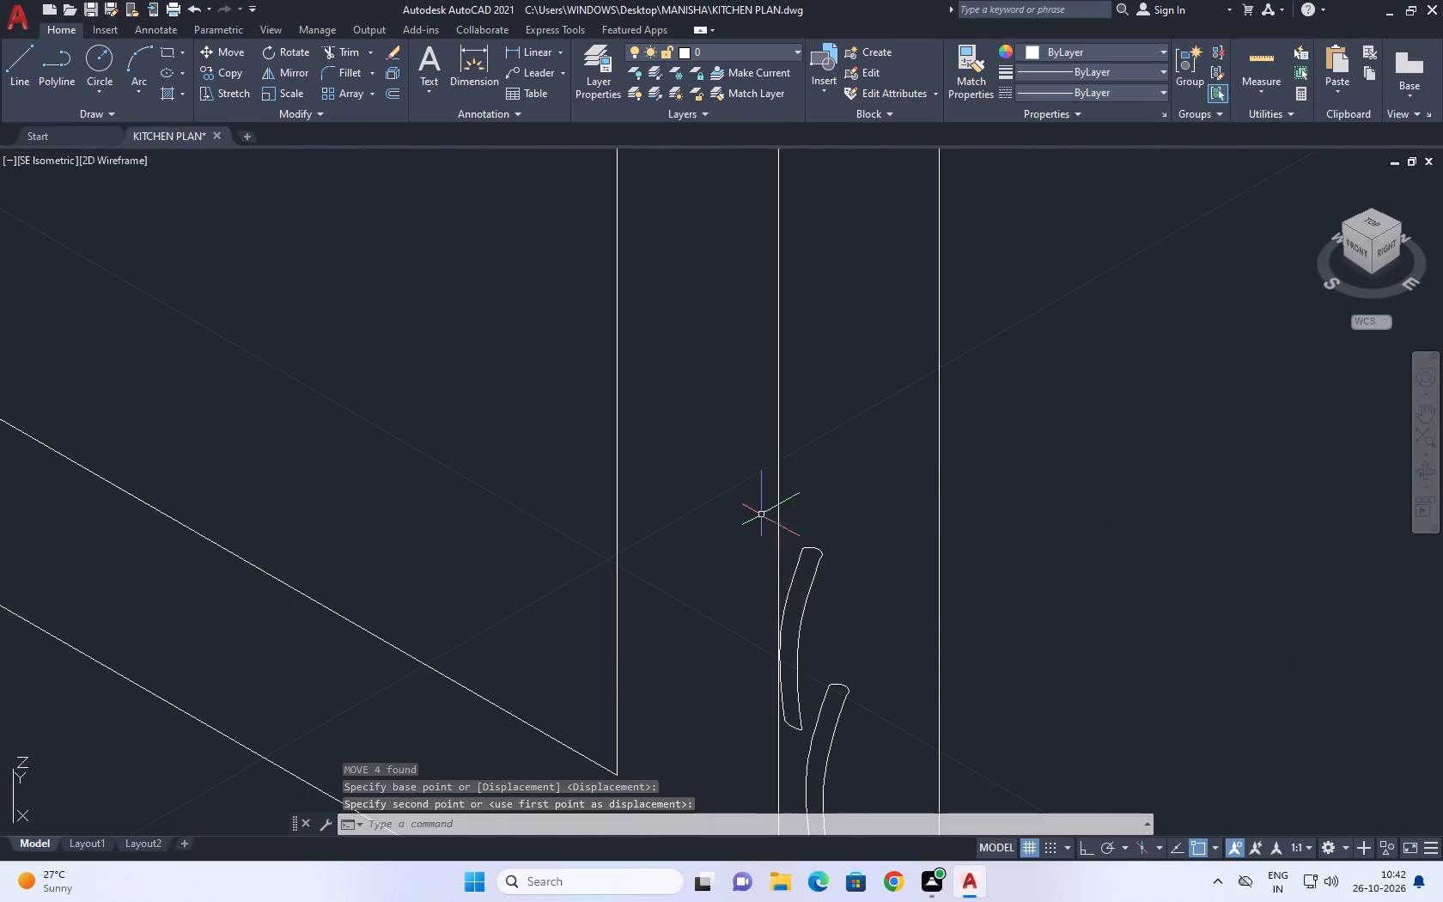
left_click(764, 491)
left_click(829, 747)
middle_click_drag(795, 714, 802, 573)
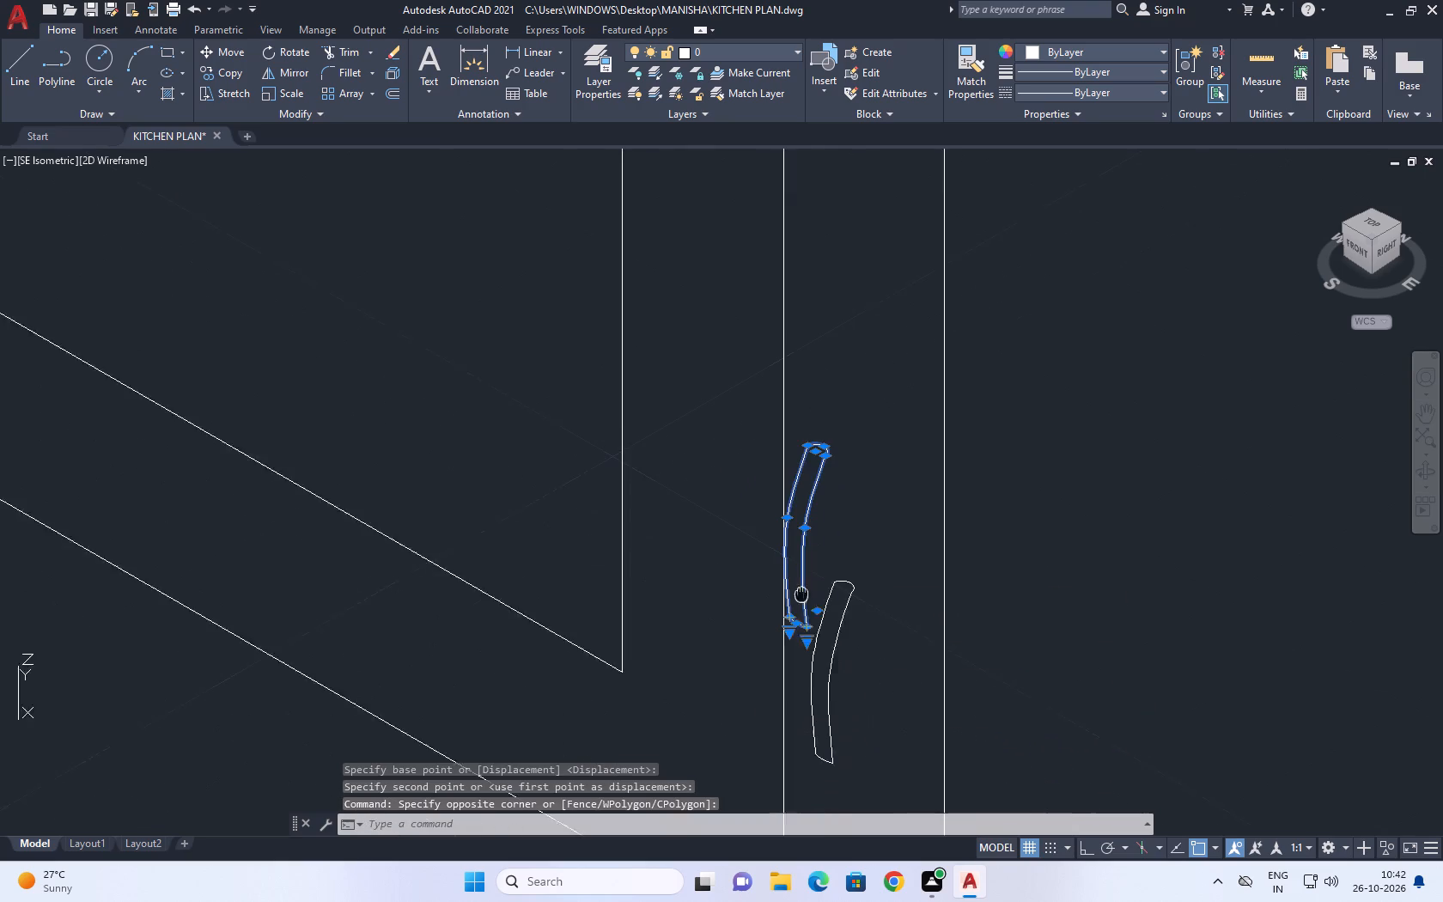
middle_click_drag(802, 573, 807, 553)
key("m")
key("space")
left_click(814, 552)
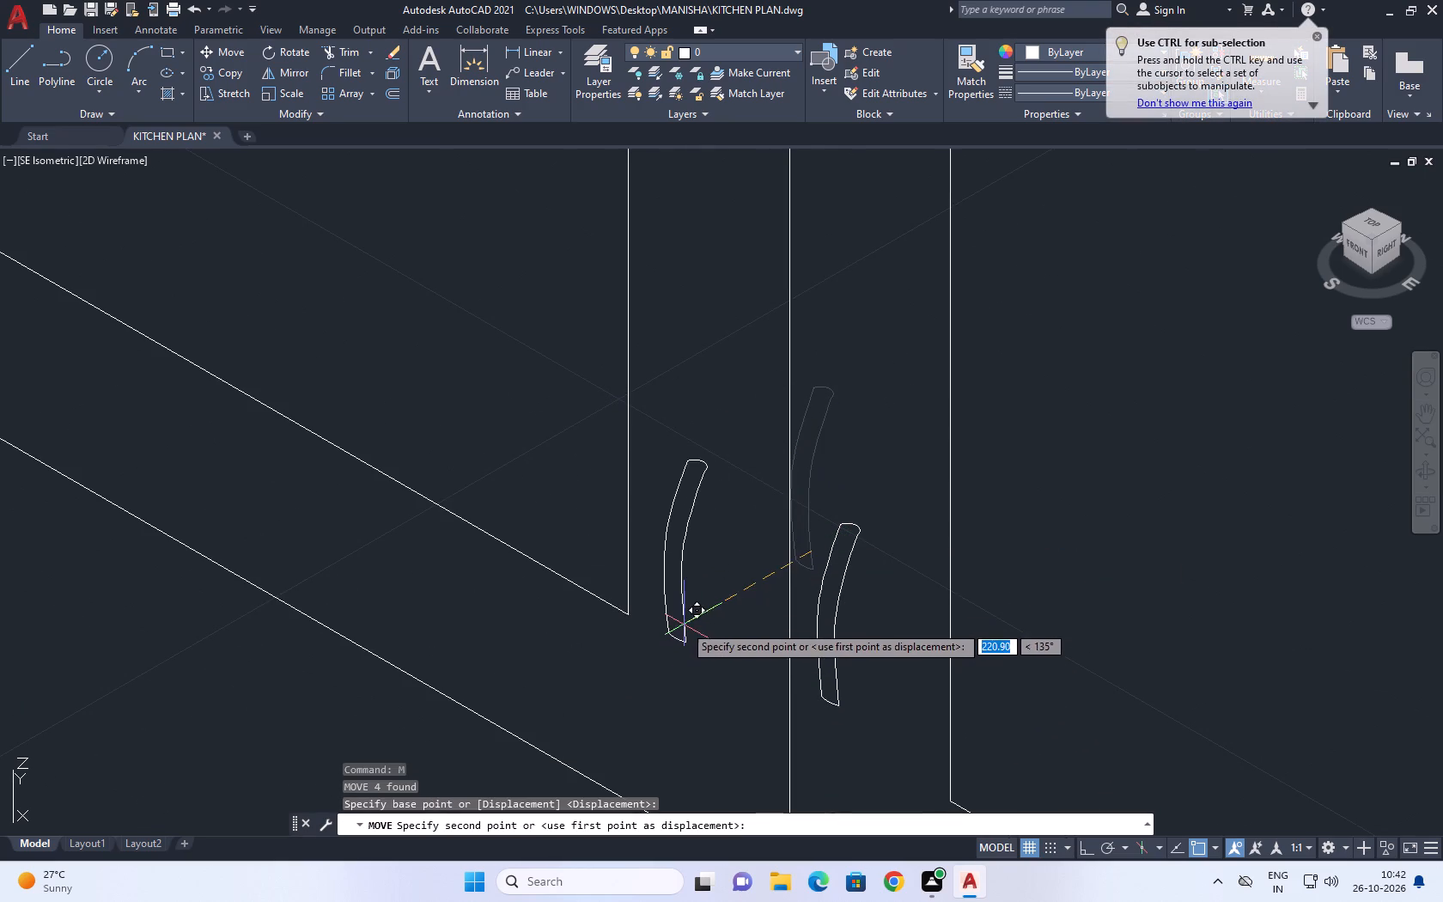
left_click(684, 624)
Move the handle on the third bay's side of the second–third divider slightly down and away from the divider.
middle_click(827, 607)
left_click(776, 464)
left_click_drag(890, 823, 885, 814)
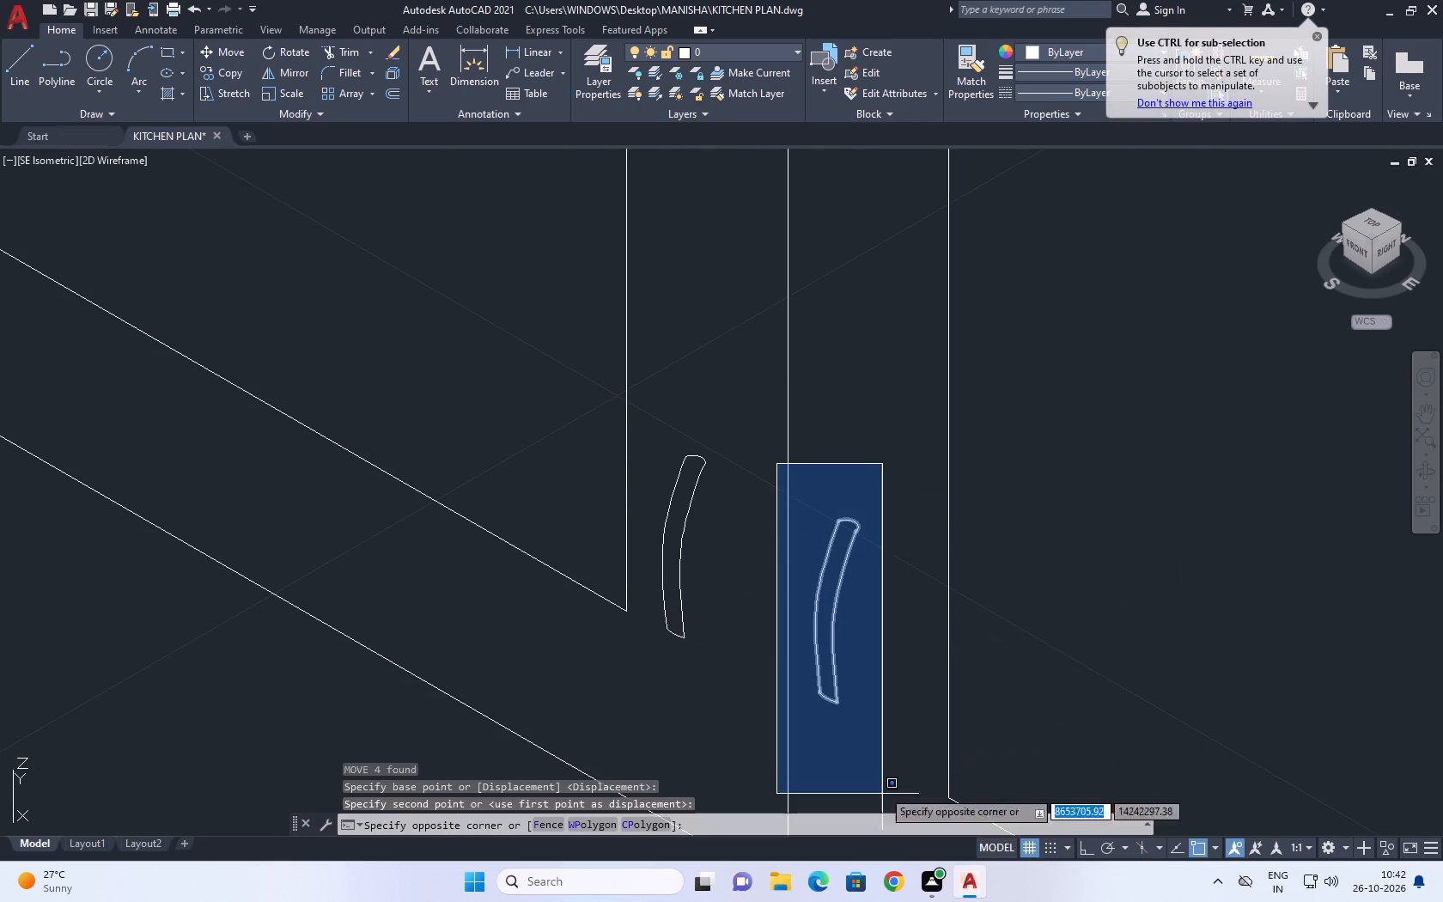
middle_click(862, 712)
left_click(868, 722)
middle_click_drag(761, 643, 562, 484)
key("m")
key("space")
left_click(673, 625)
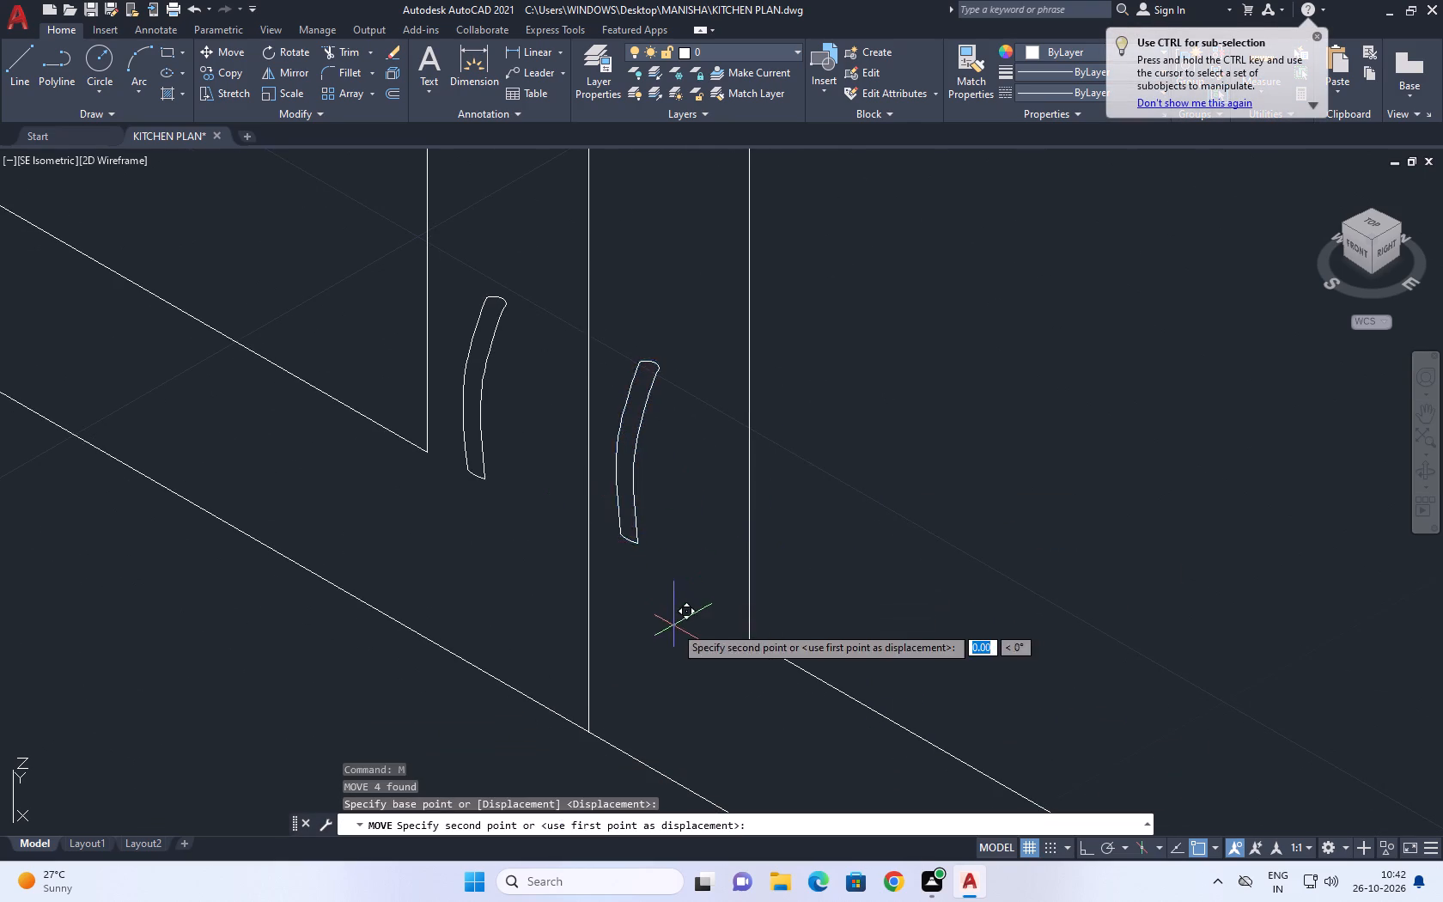
left_click(705, 653)
Move the handle on the second bay's side of the second–third divider slightly down and closer to the divider.
scroll(592, 579, "down", 4)
scroll(574, 564, "up", 2)
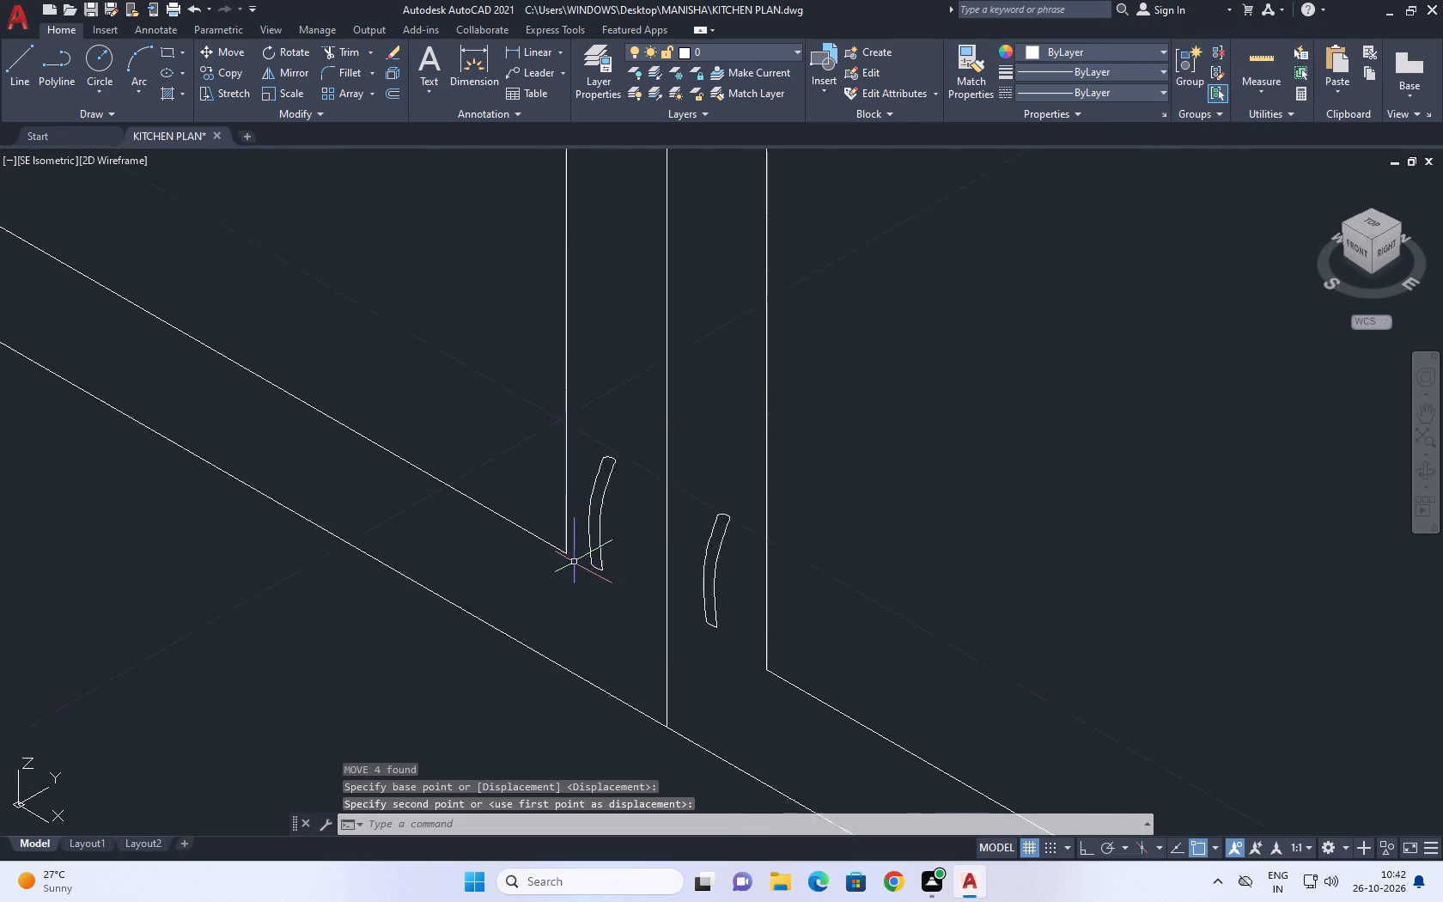
scroll(574, 561, "up", 2)
left_click(575, 355)
left_click(694, 678)
middle_click_drag(632, 557, 653, 638)
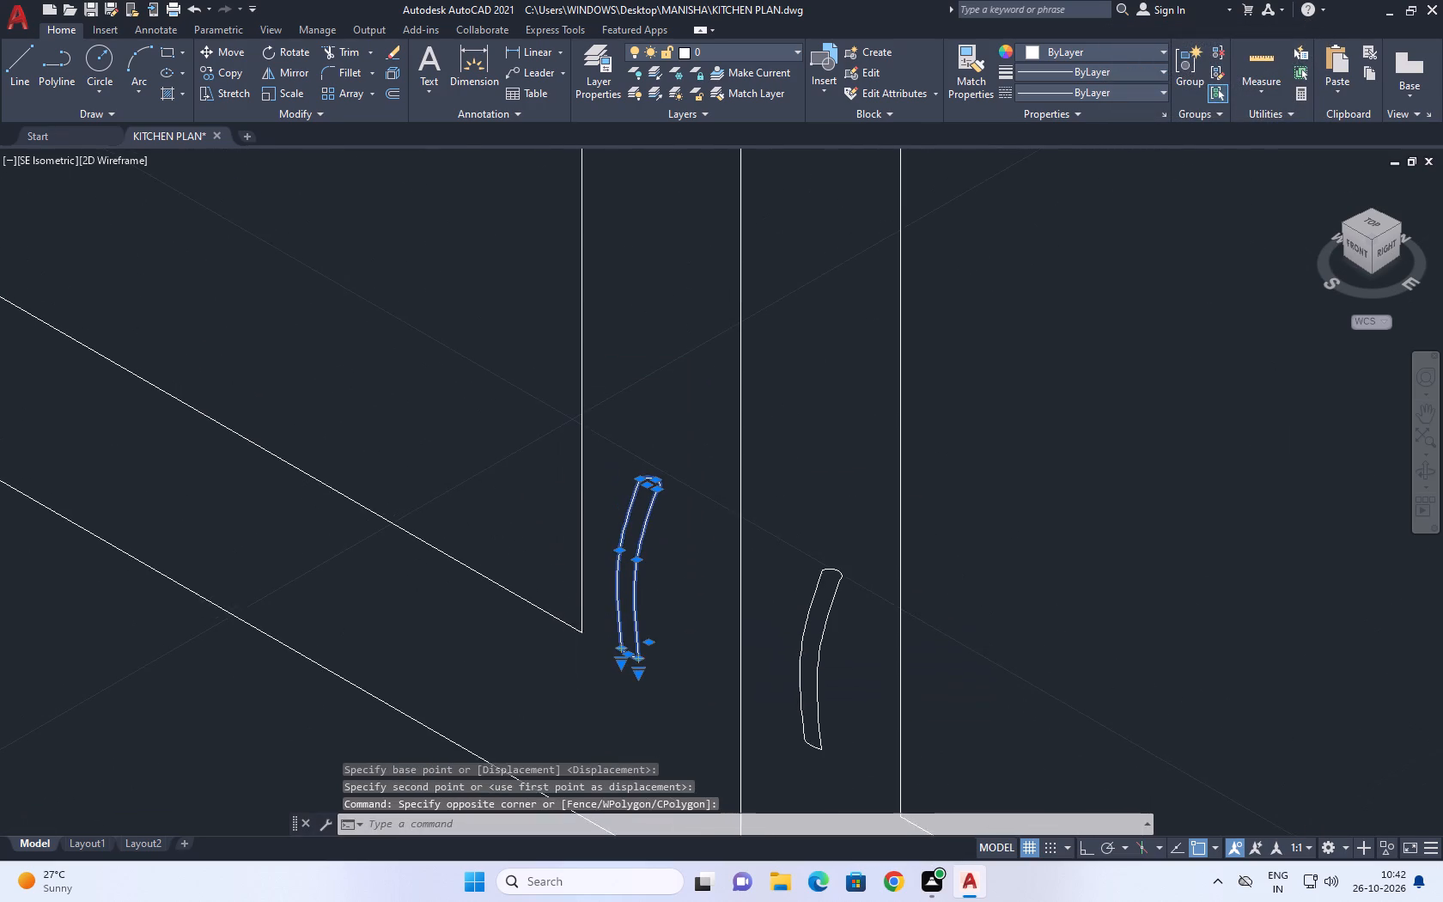
type("M")
key("space")
scroll(661, 654, "up", 2)
left_click(677, 659)
left_click(756, 704)
Move the upper handle at the first–second divider across into the strip on the first bay's side.
scroll(712, 620, "down", 5)
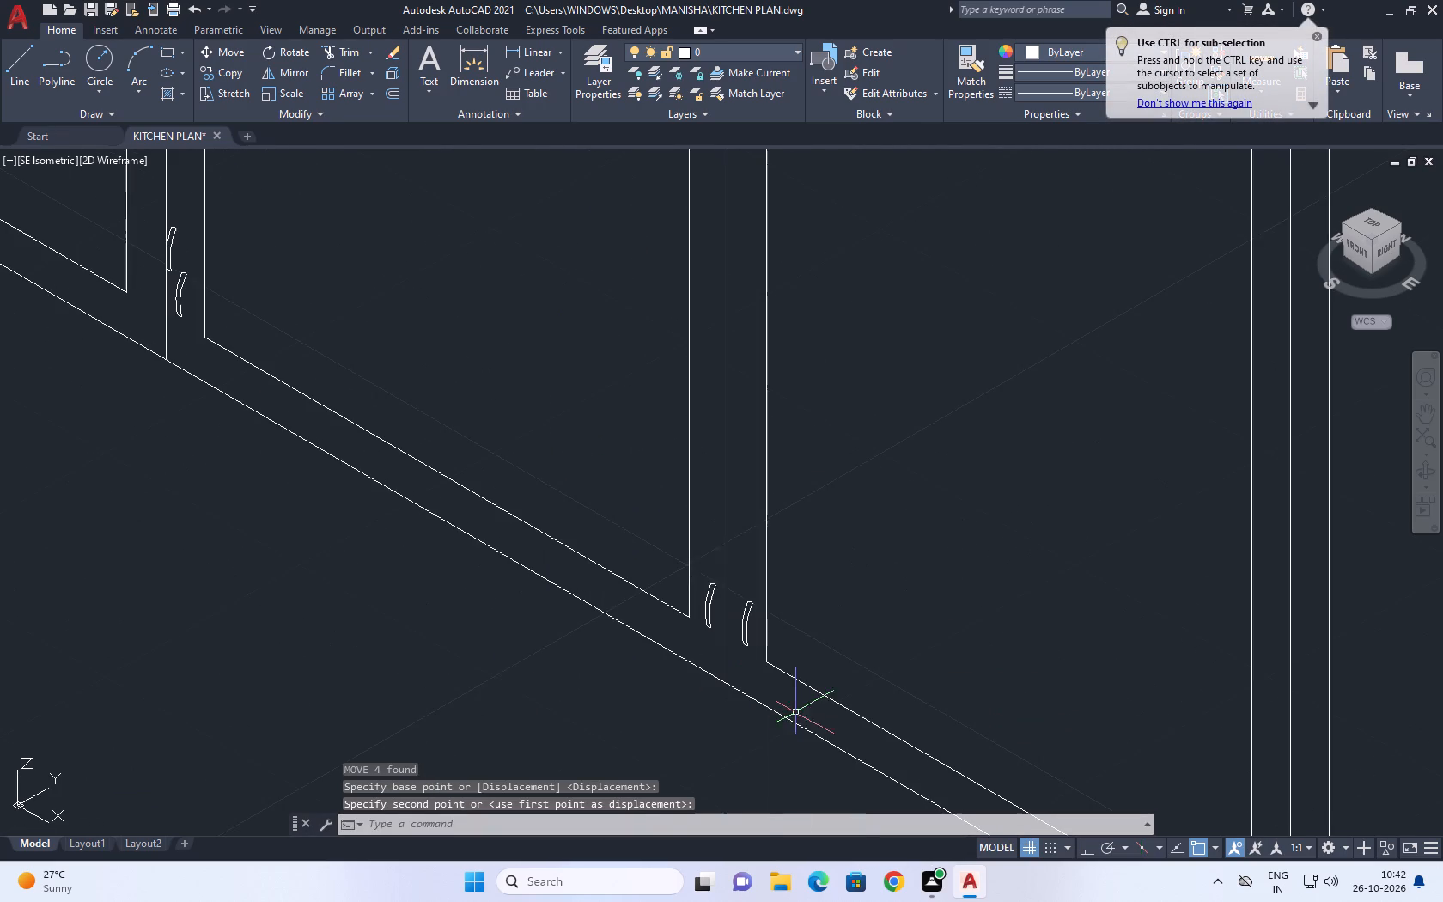
scroll(423, 454, "down", 3)
scroll(353, 420, "up", 4)
scroll(514, 404, "up", 3)
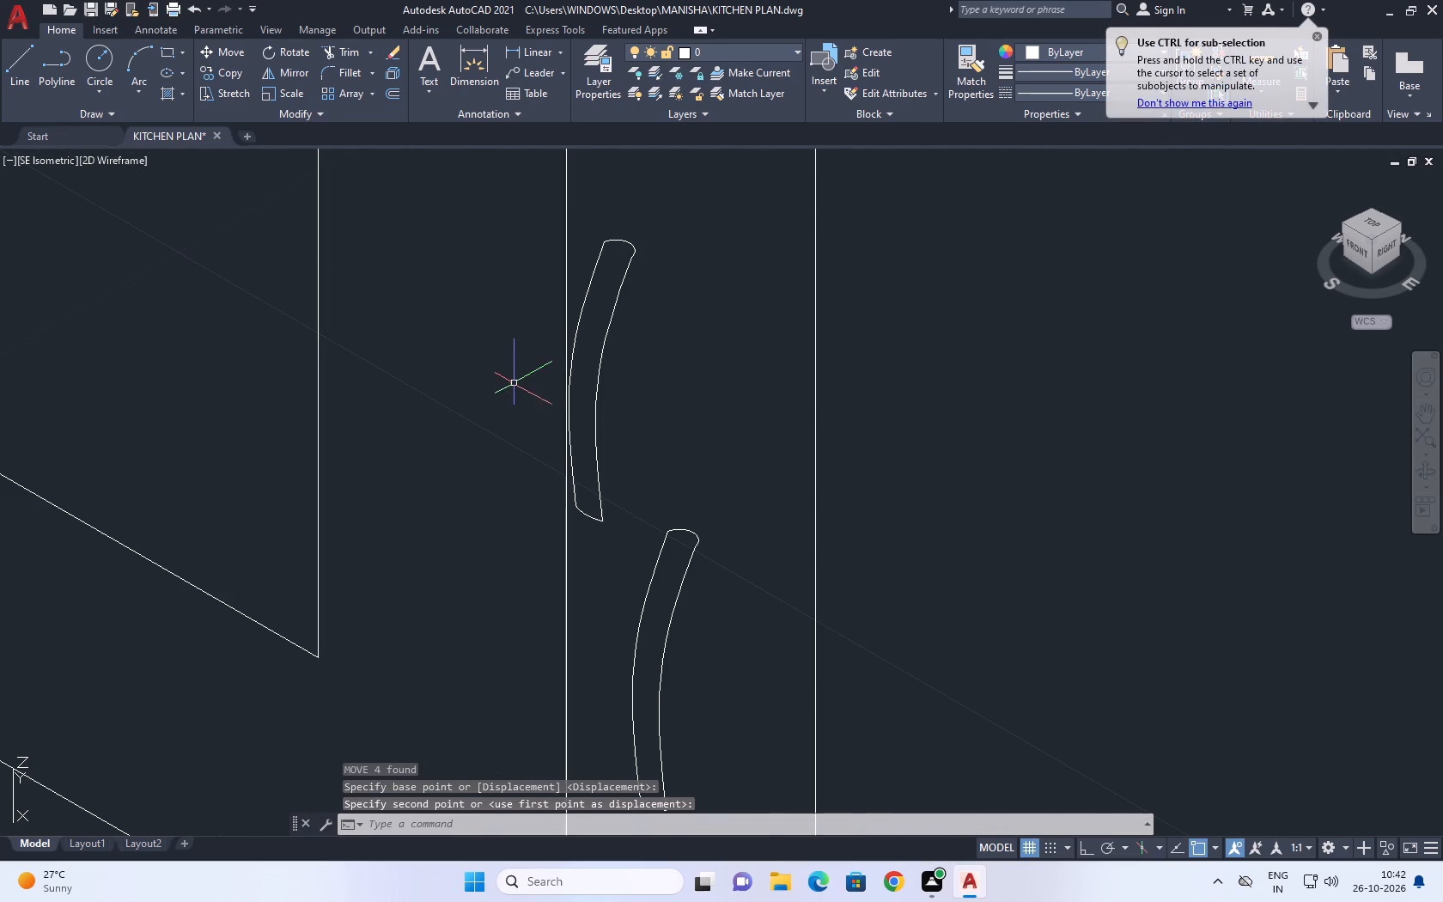
left_click(539, 211)
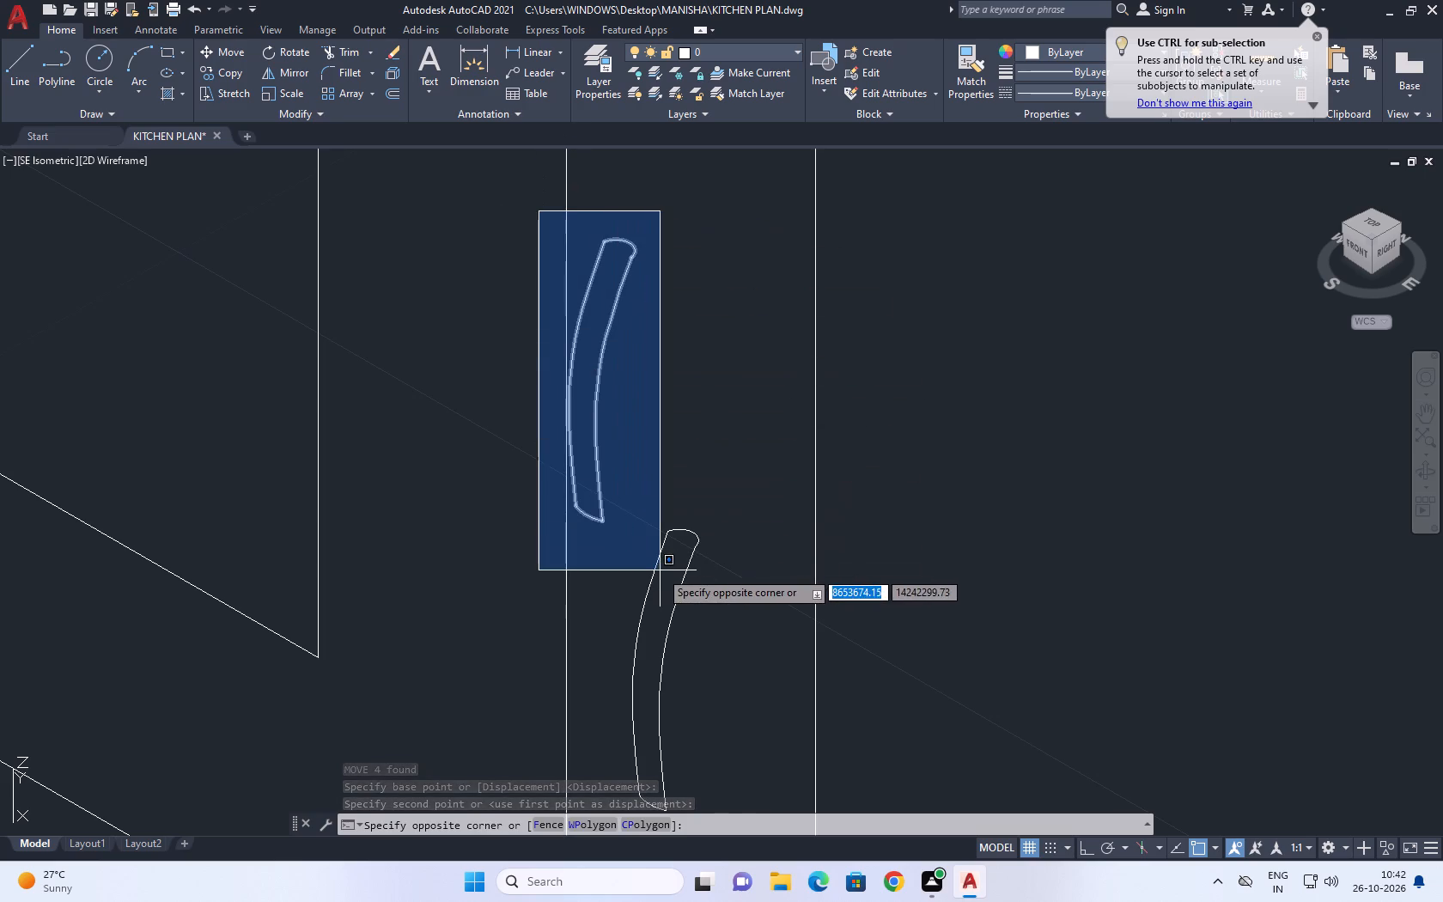
left_click(656, 567)
middle_click_drag(384, 436, 517, 438)
key("m")
key("space")
left_click(697, 559)
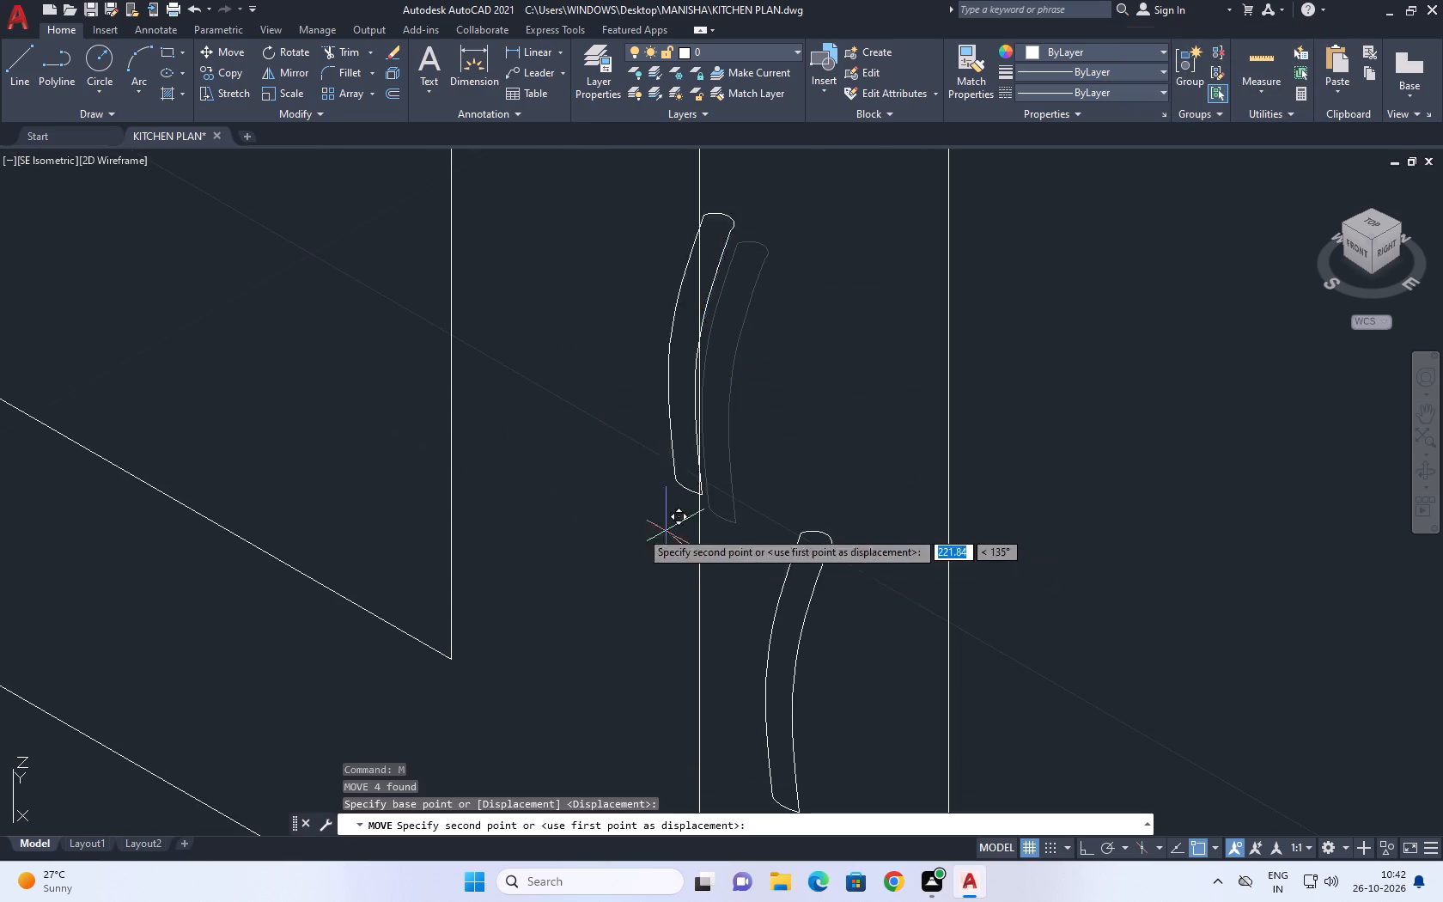
left_click(508, 698)
Move the handle on the second bay's side of the first–second divider slightly farther from the divider.
left_click(658, 397)
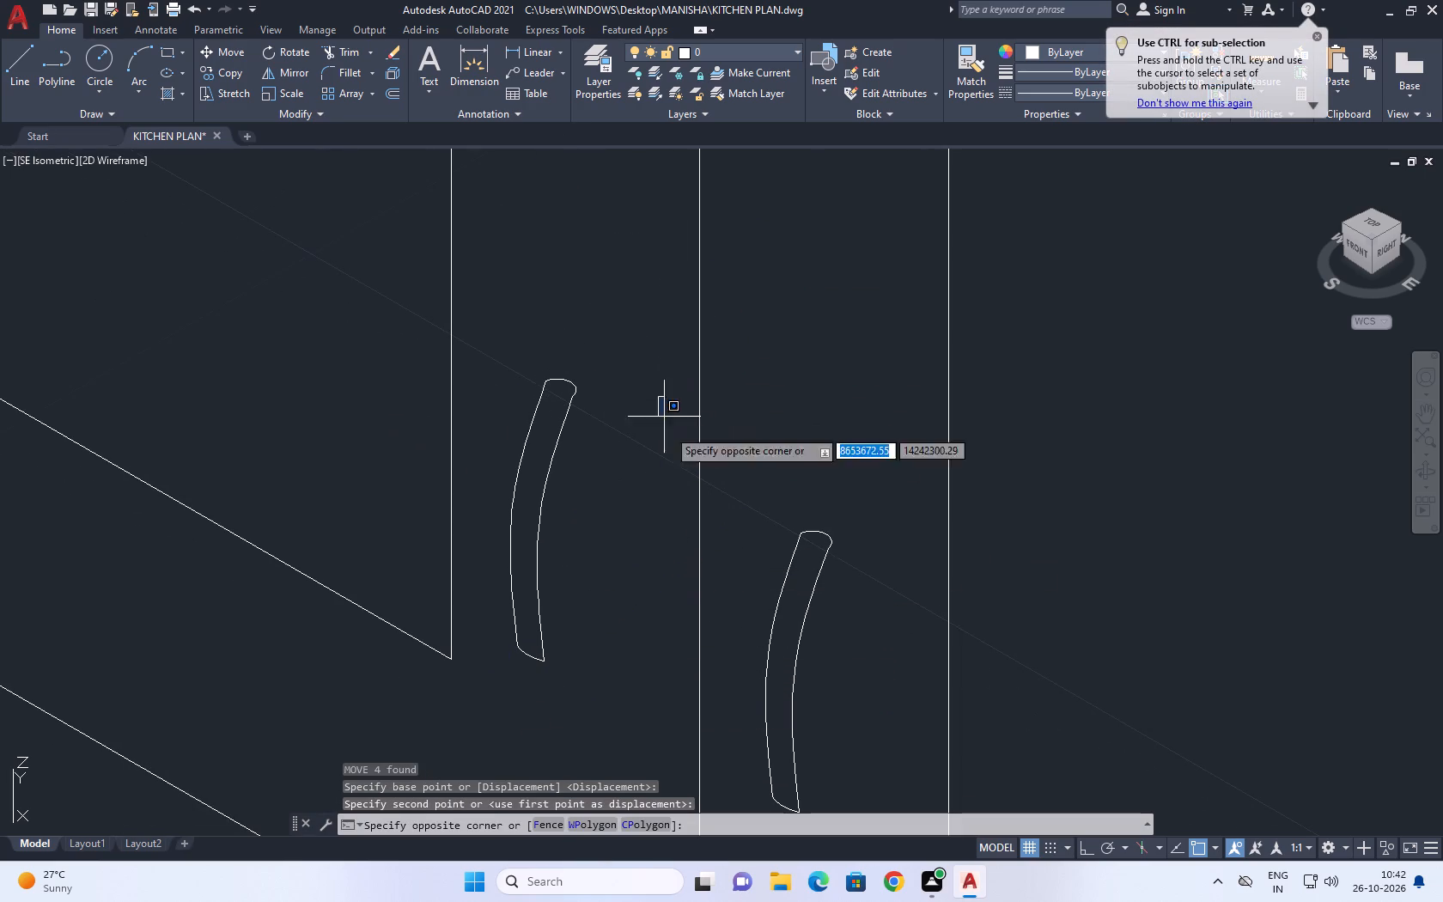
scroll(701, 569, "down", 3)
left_click(762, 662)
scroll(728, 631, "up", 2)
key("m")
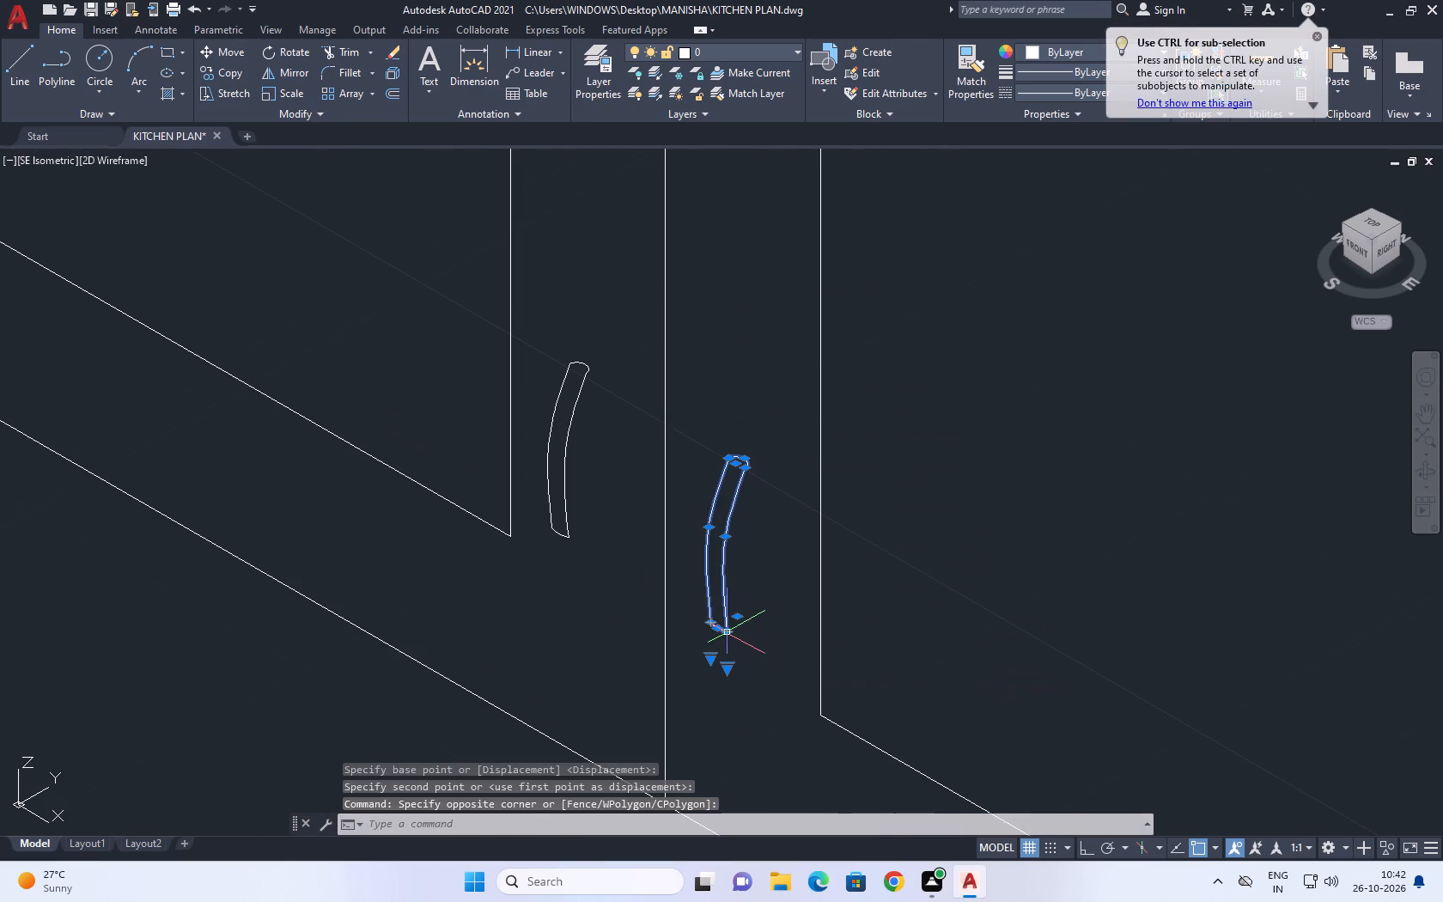
key("space")
left_click(726, 682)
left_click(753, 691)
Add a linear dimension along the full top edge of the five-bay cabinet, between its two outer top corners.
scroll(667, 478, "down", 5)
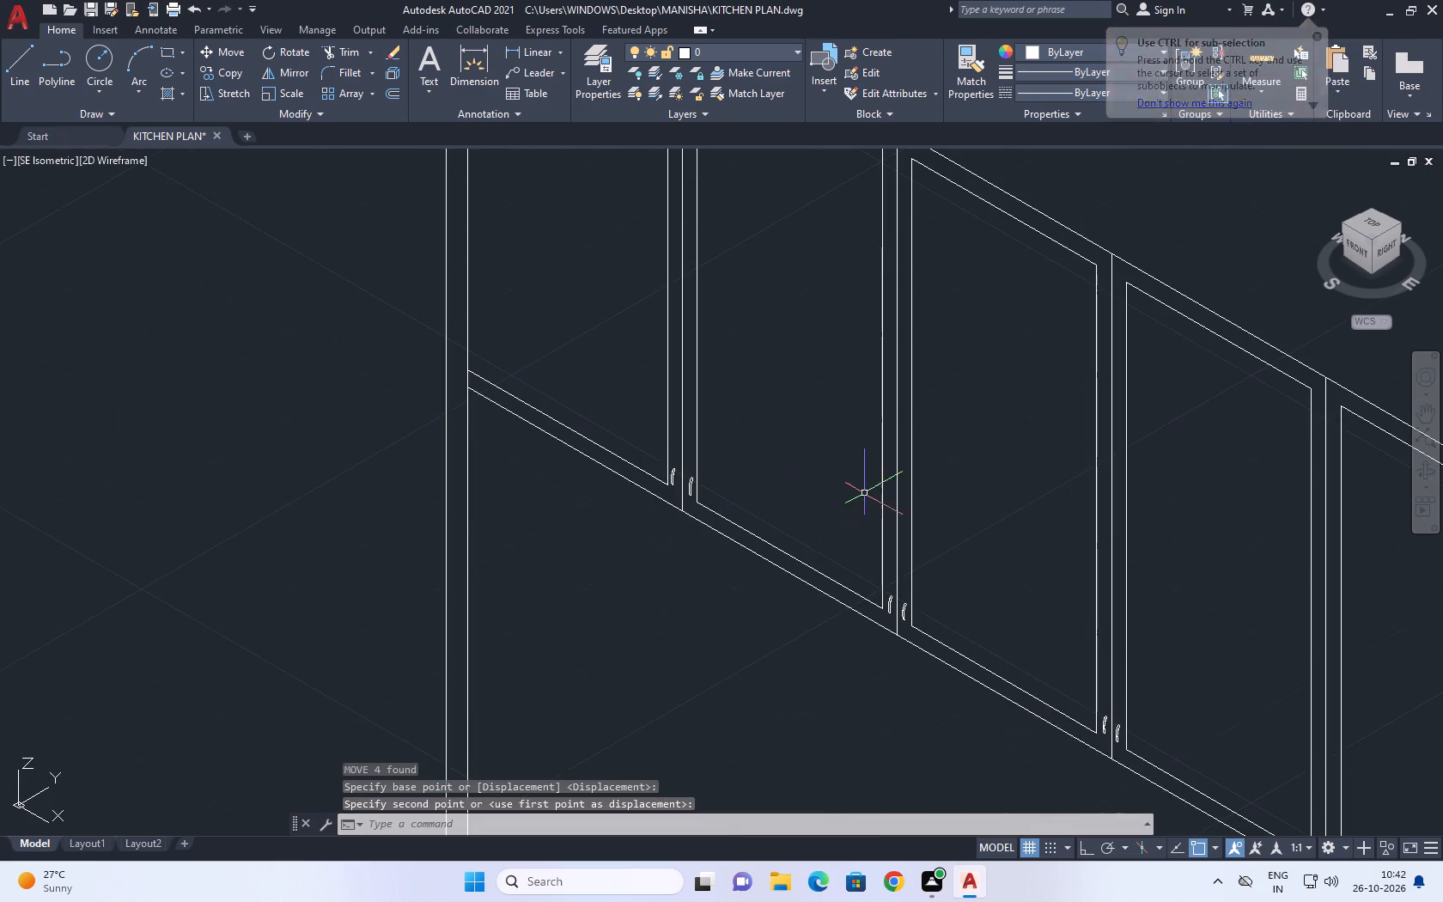
middle_click_drag(858, 472, 654, 503)
scroll(837, 512, "down", 2)
middle_click_drag(941, 536, 806, 576)
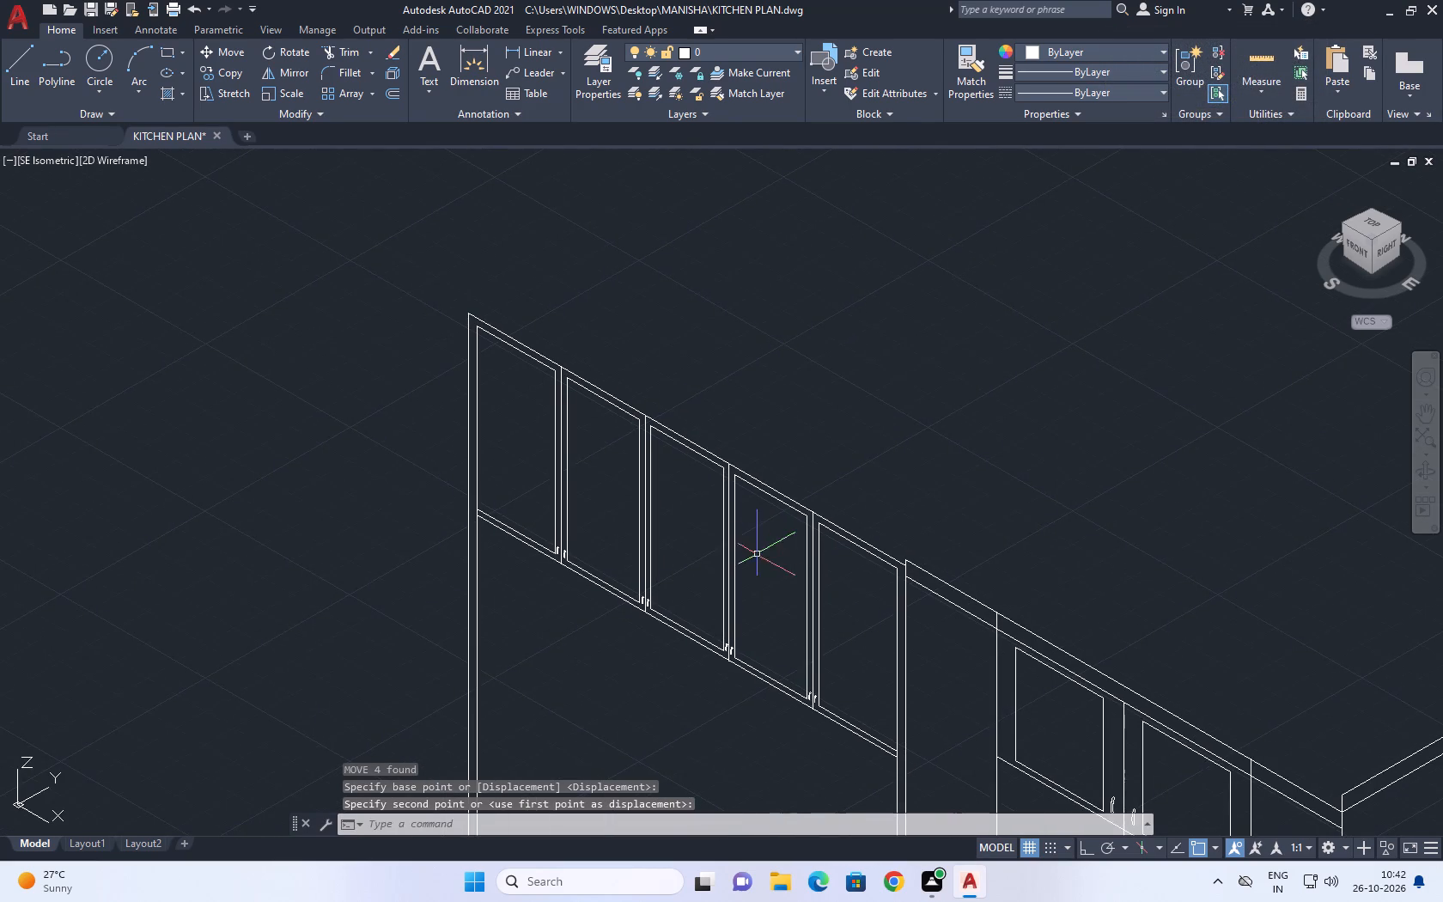
middle_click_drag(758, 555, 731, 484)
scroll(740, 410, "down", 1)
middle_click_drag(735, 430, 695, 566)
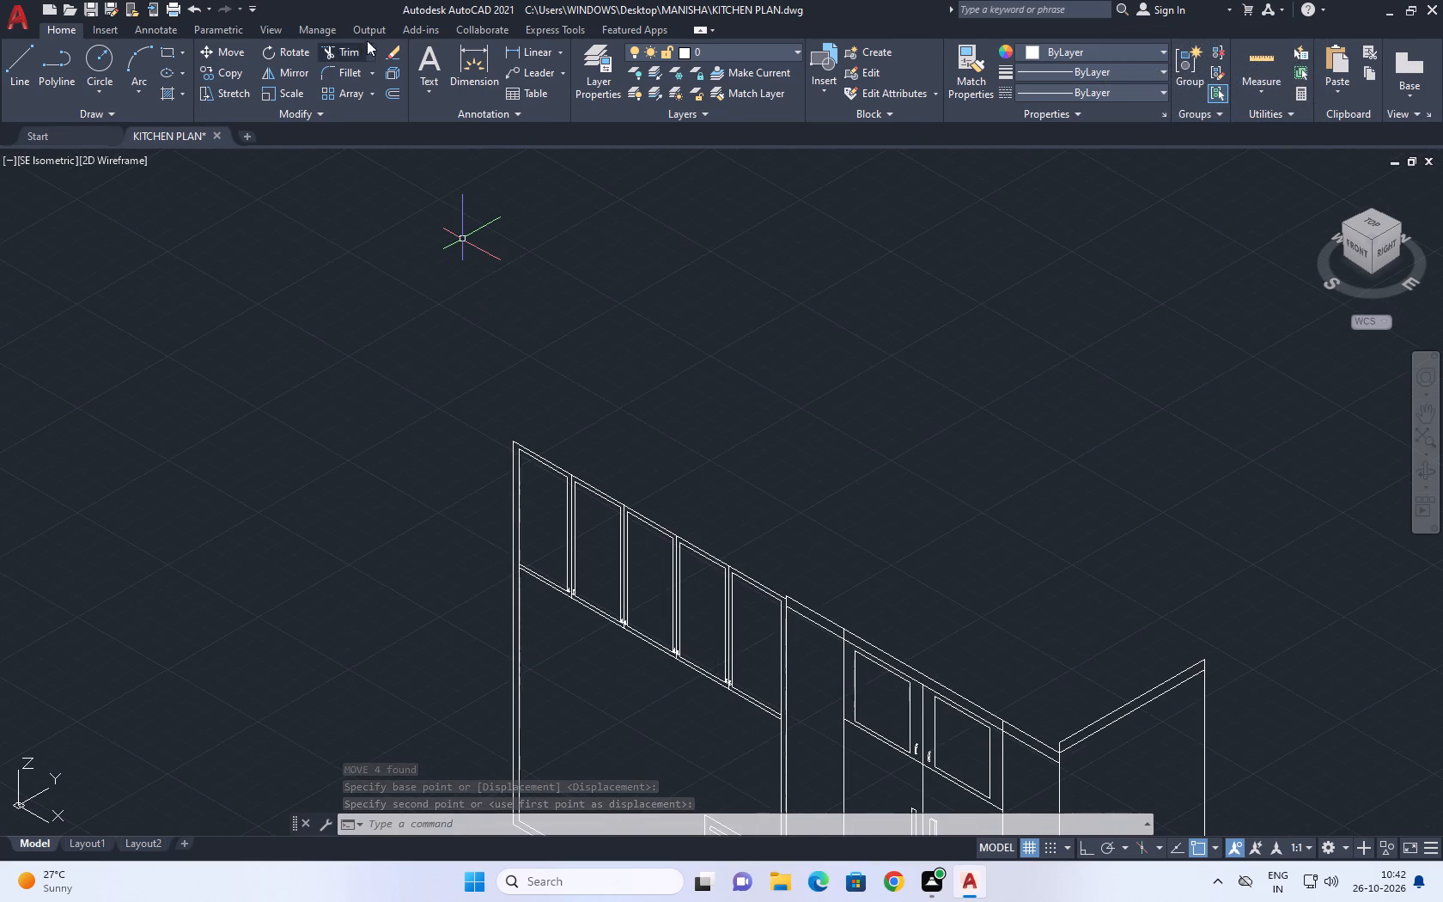
scroll(505, 52, "up", 1)
left_click(537, 46)
scroll(515, 434, "up", 2)
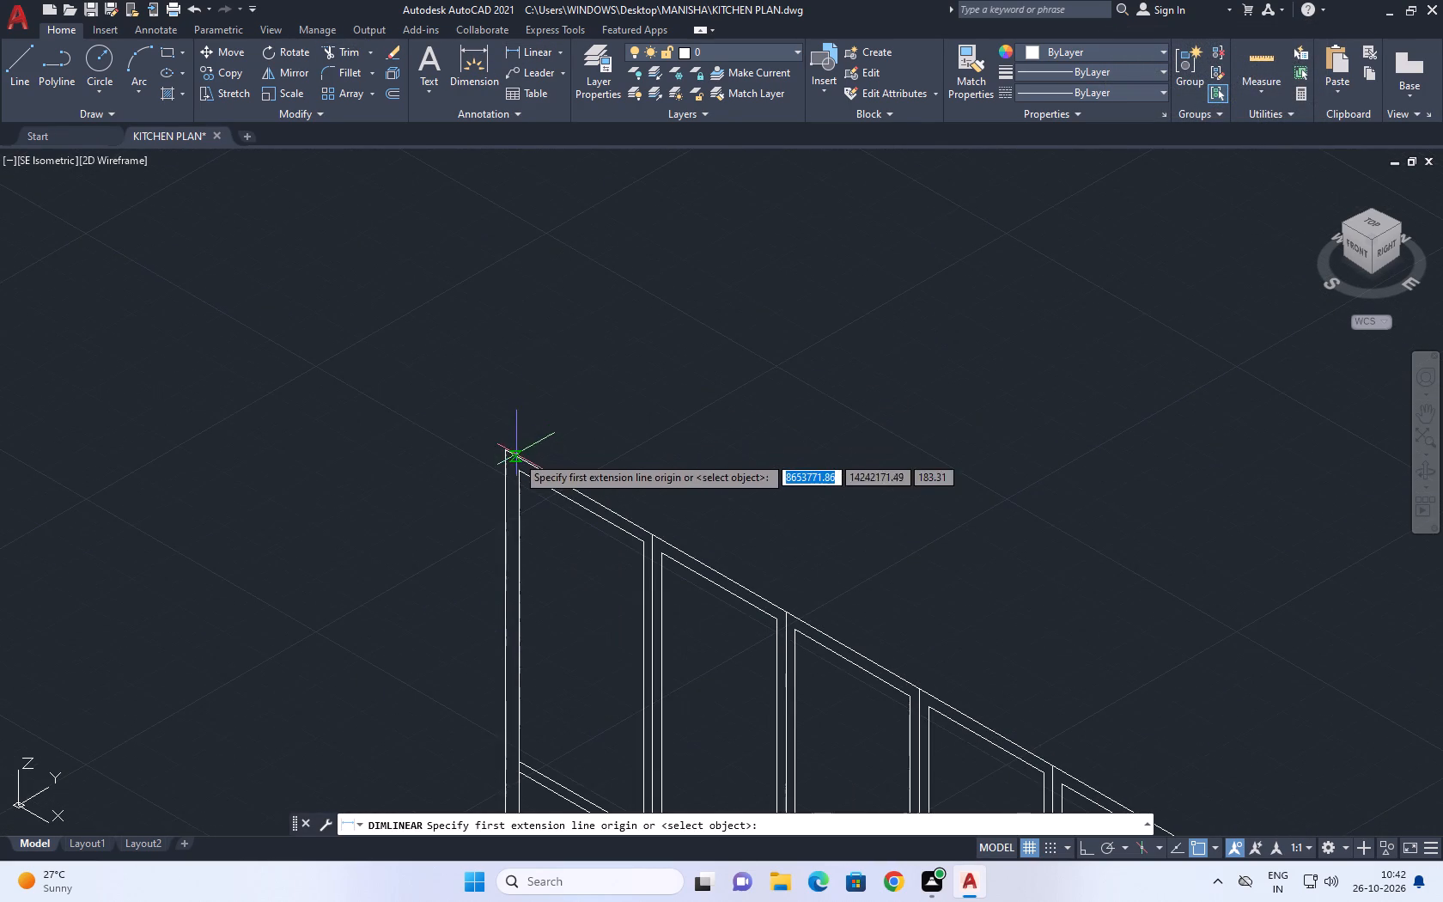
left_click(501, 448)
scroll(629, 353, "down", 3)
middle_click_drag(939, 583, 833, 567)
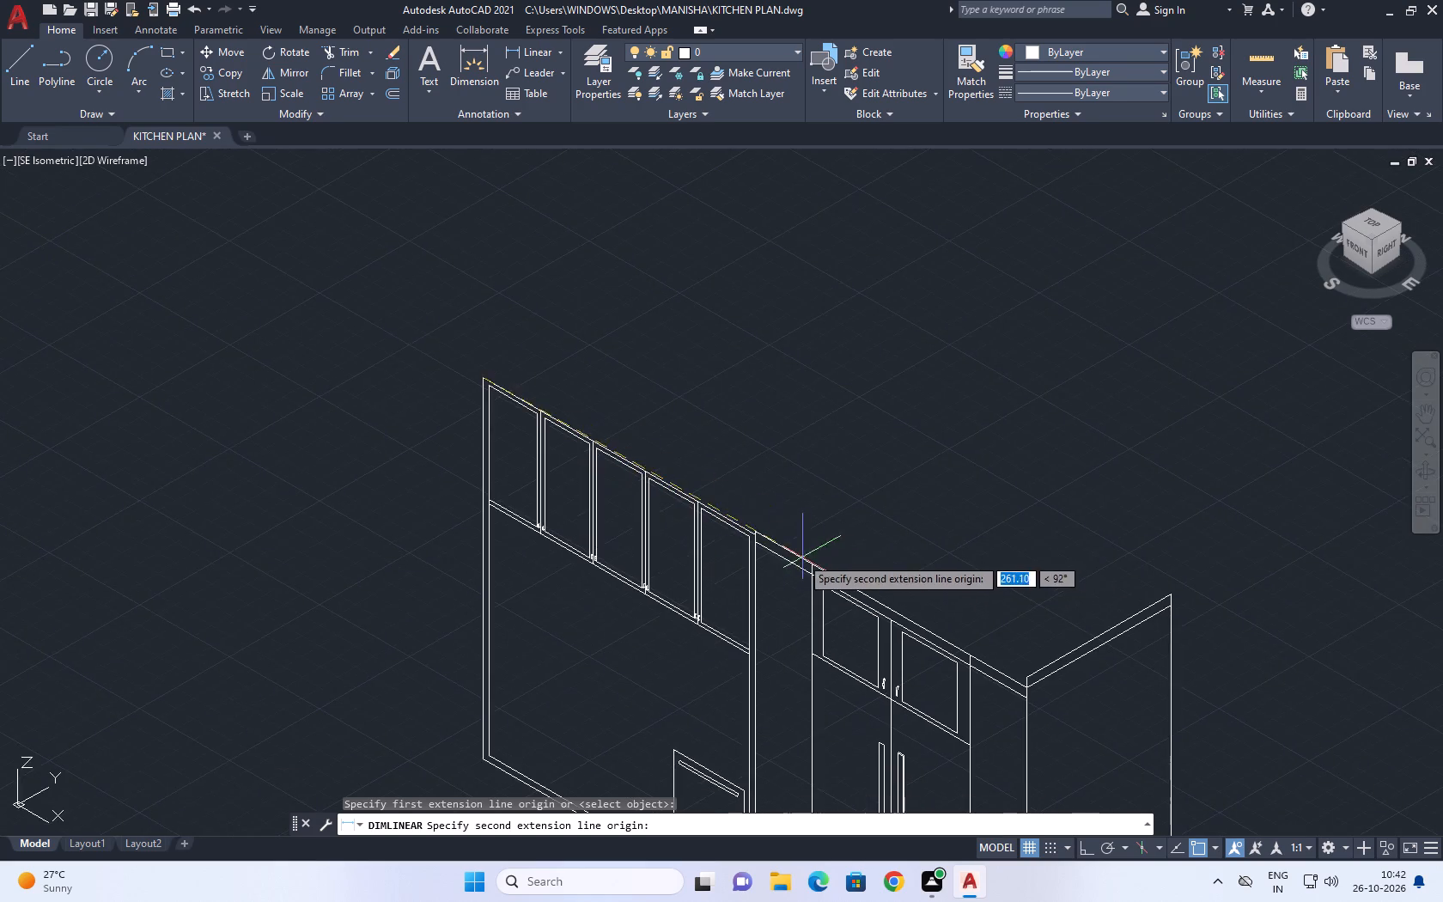
scroll(776, 543, "up", 2)
scroll(691, 526, "up", 2)
left_click(768, 533)
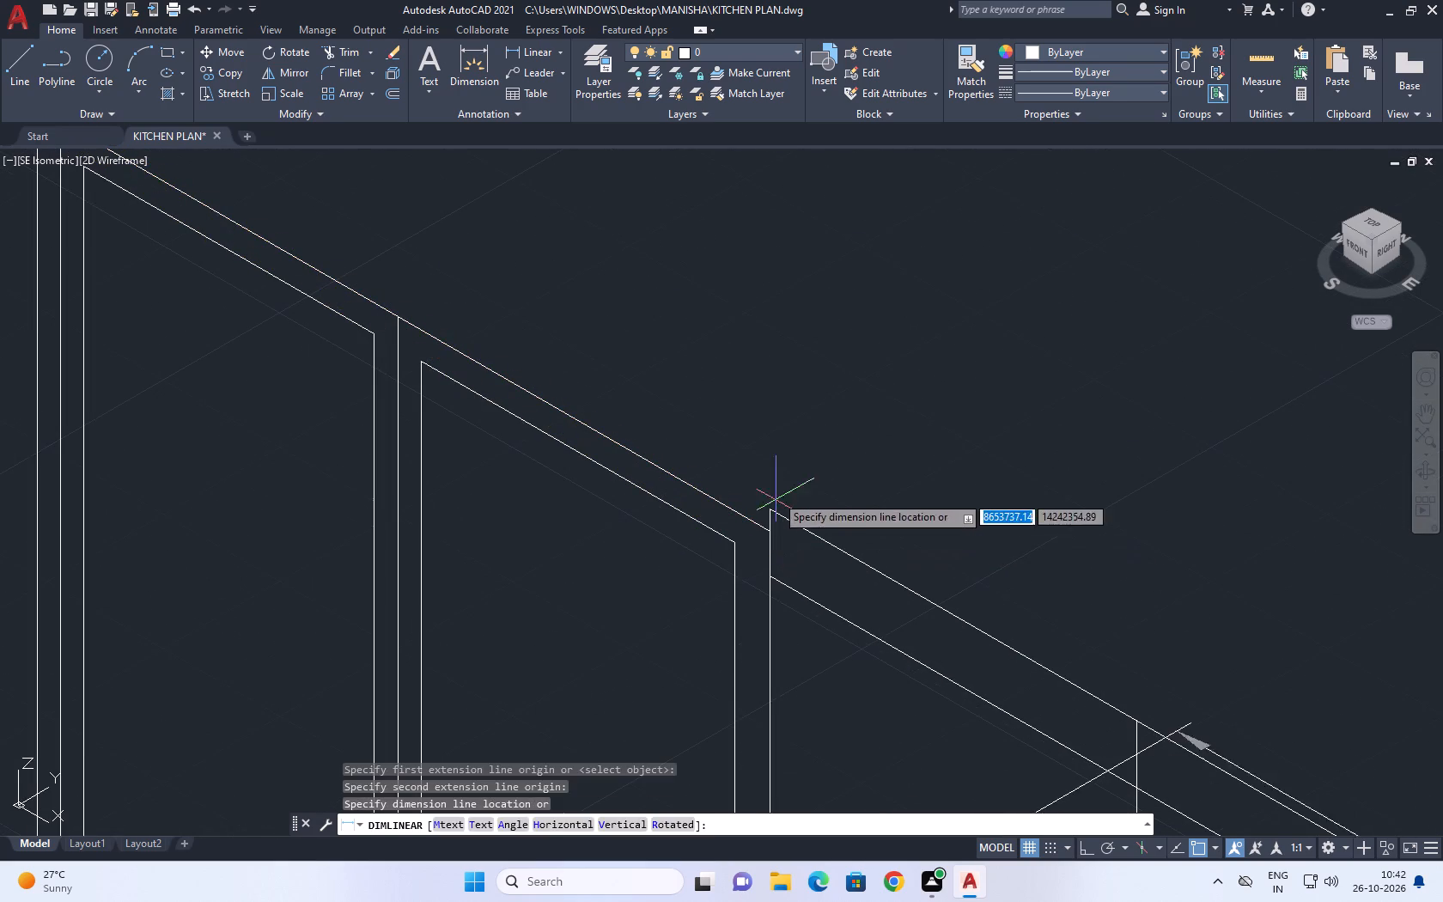
left_click(788, 468)
Move the dimension vertically from the cabinet's bottom outer corner up to its top outer corner at the first bay.
scroll(730, 361, "down", 4)
scroll(1030, 572, "up", 1)
left_click(1045, 587)
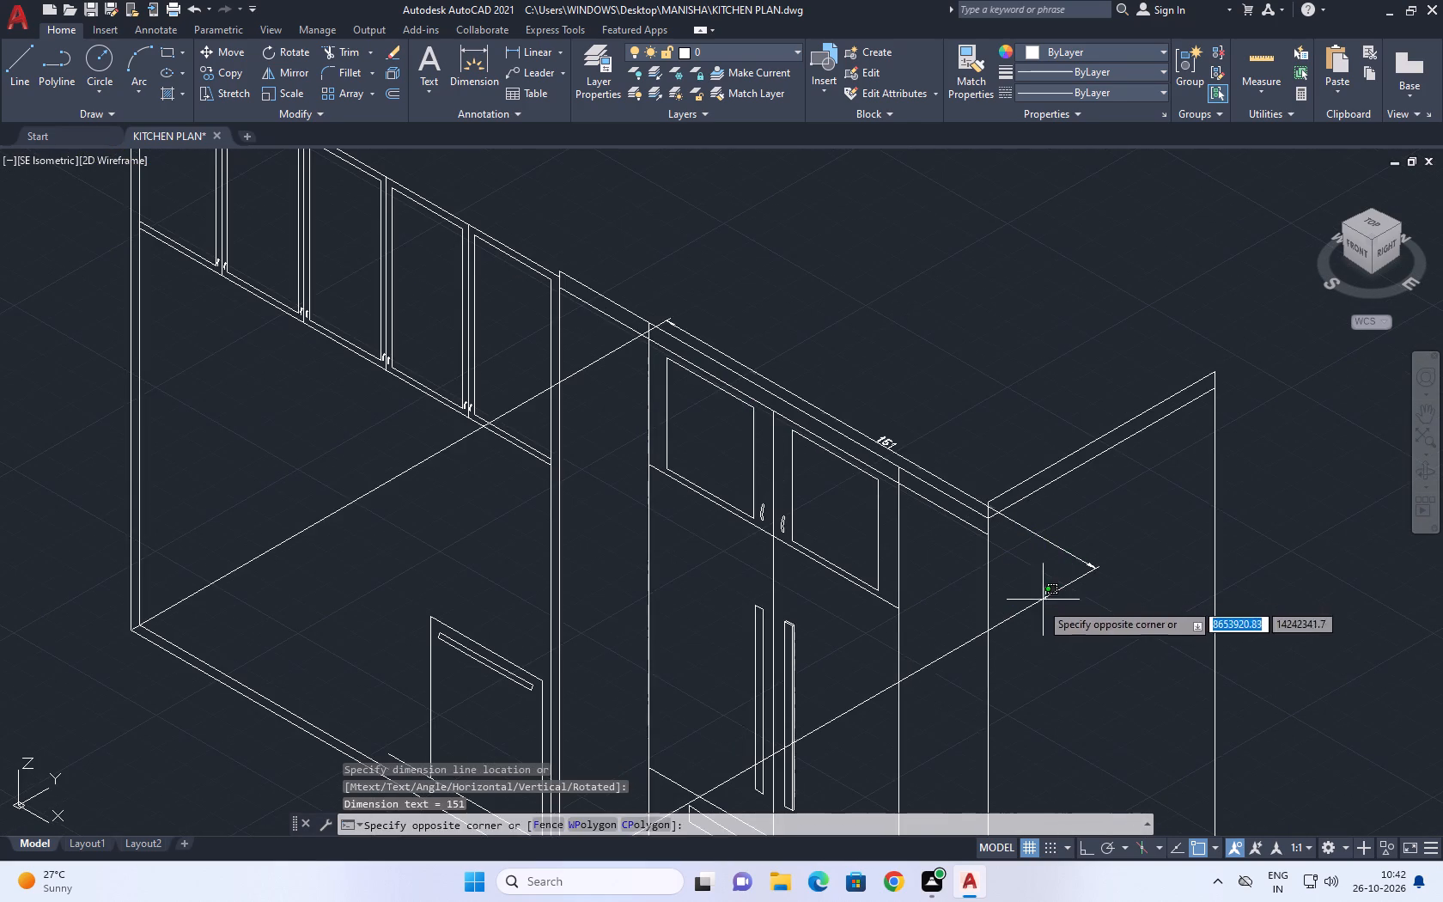
left_click(1036, 614)
middle_click_drag(1053, 607, 1002, 537)
type("M")
key("space")
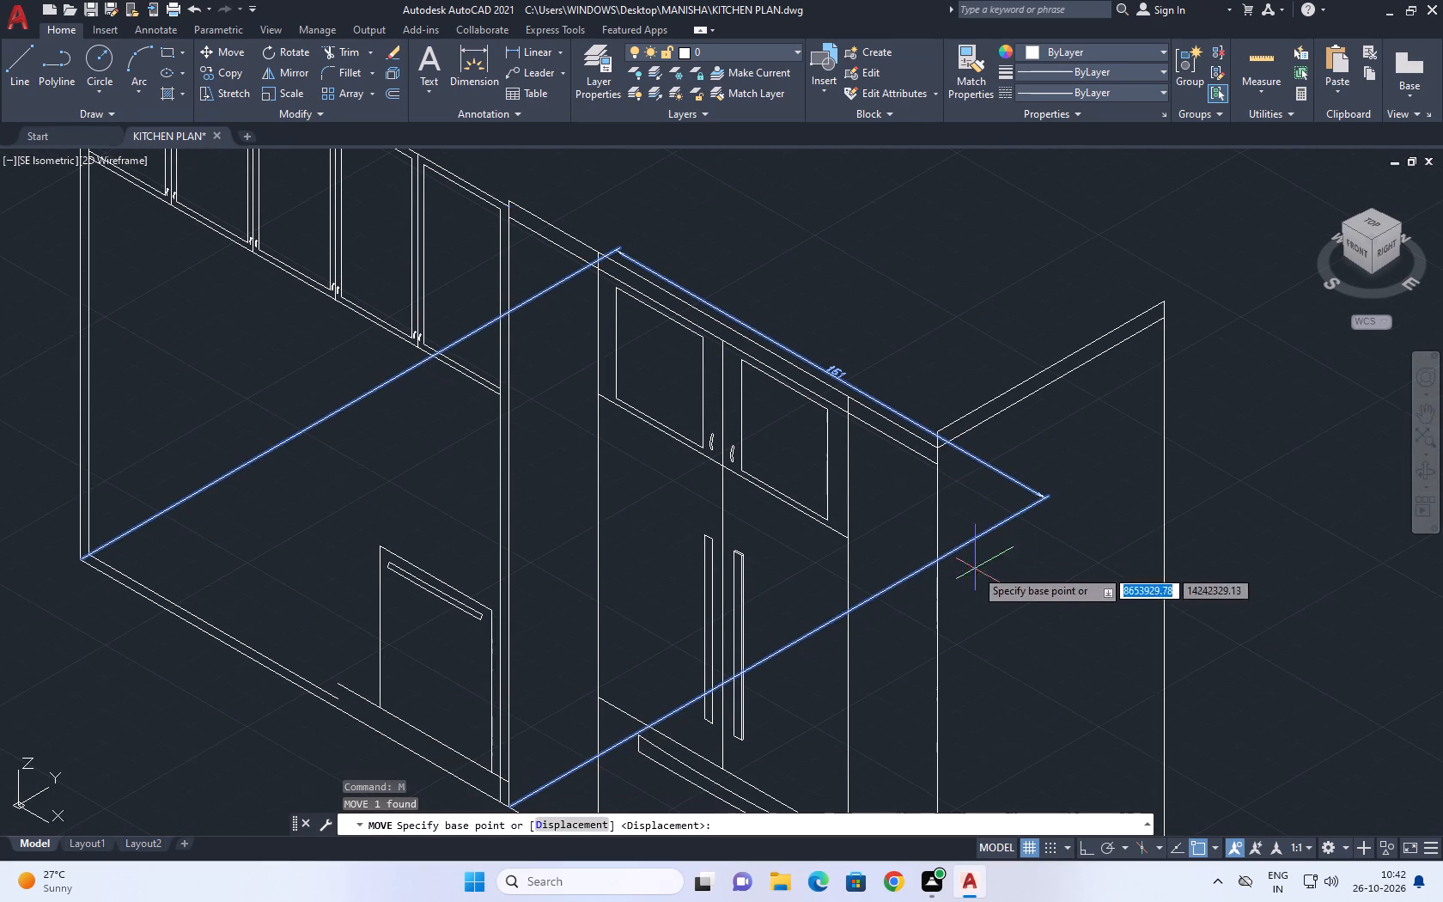
middle_click_drag(505, 607, 519, 640)
scroll(224, 450, "down", 1)
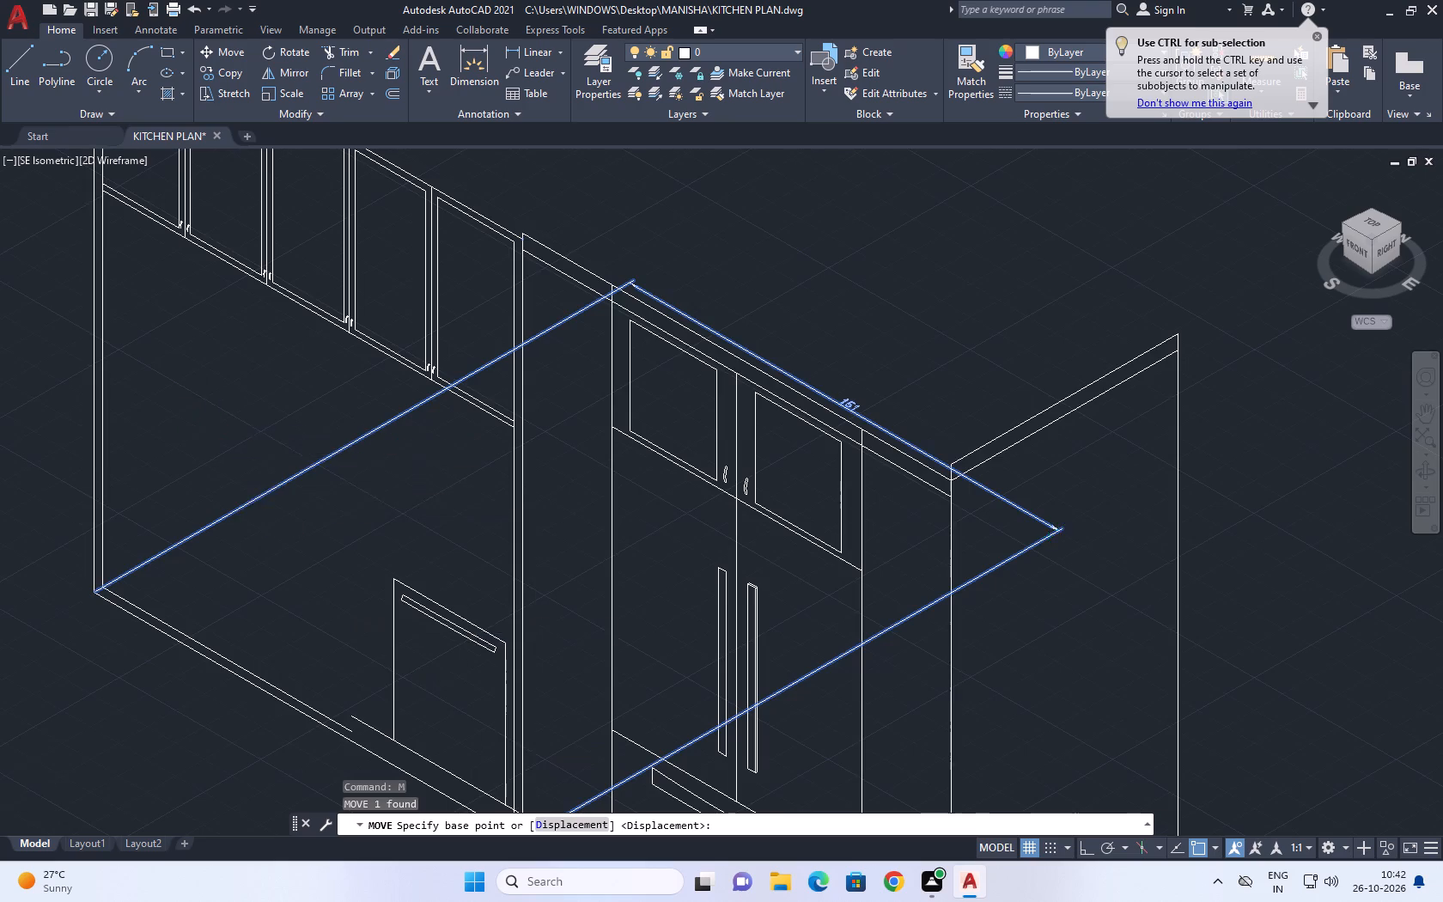
scroll(132, 536, "up", 2)
left_click(160, 546)
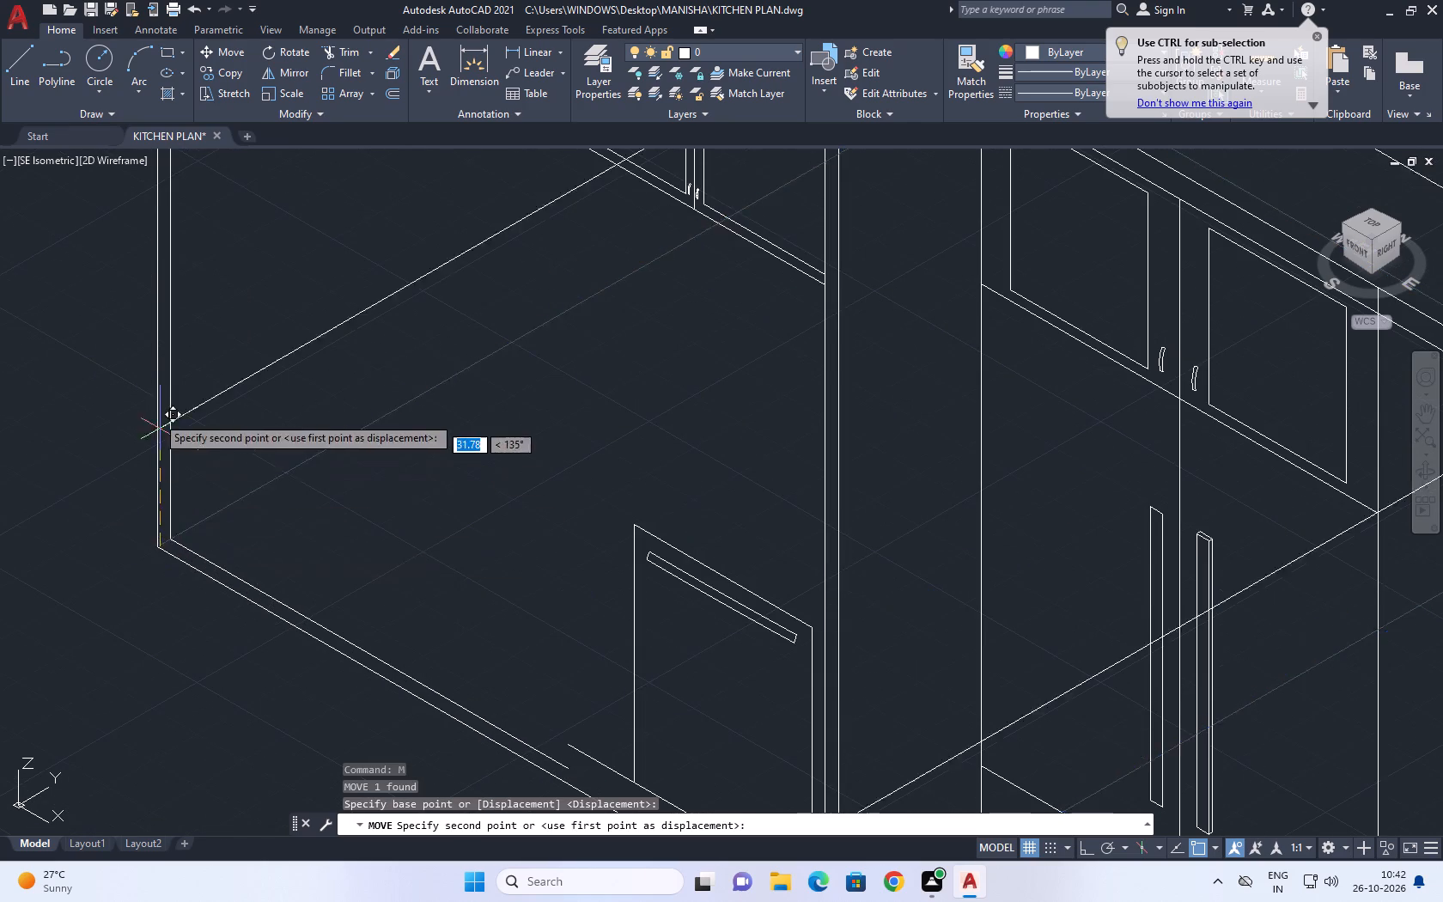
scroll(155, 401, "down", 4)
middle_click_drag(169, 289, 257, 552)
scroll(240, 482, "up", 5)
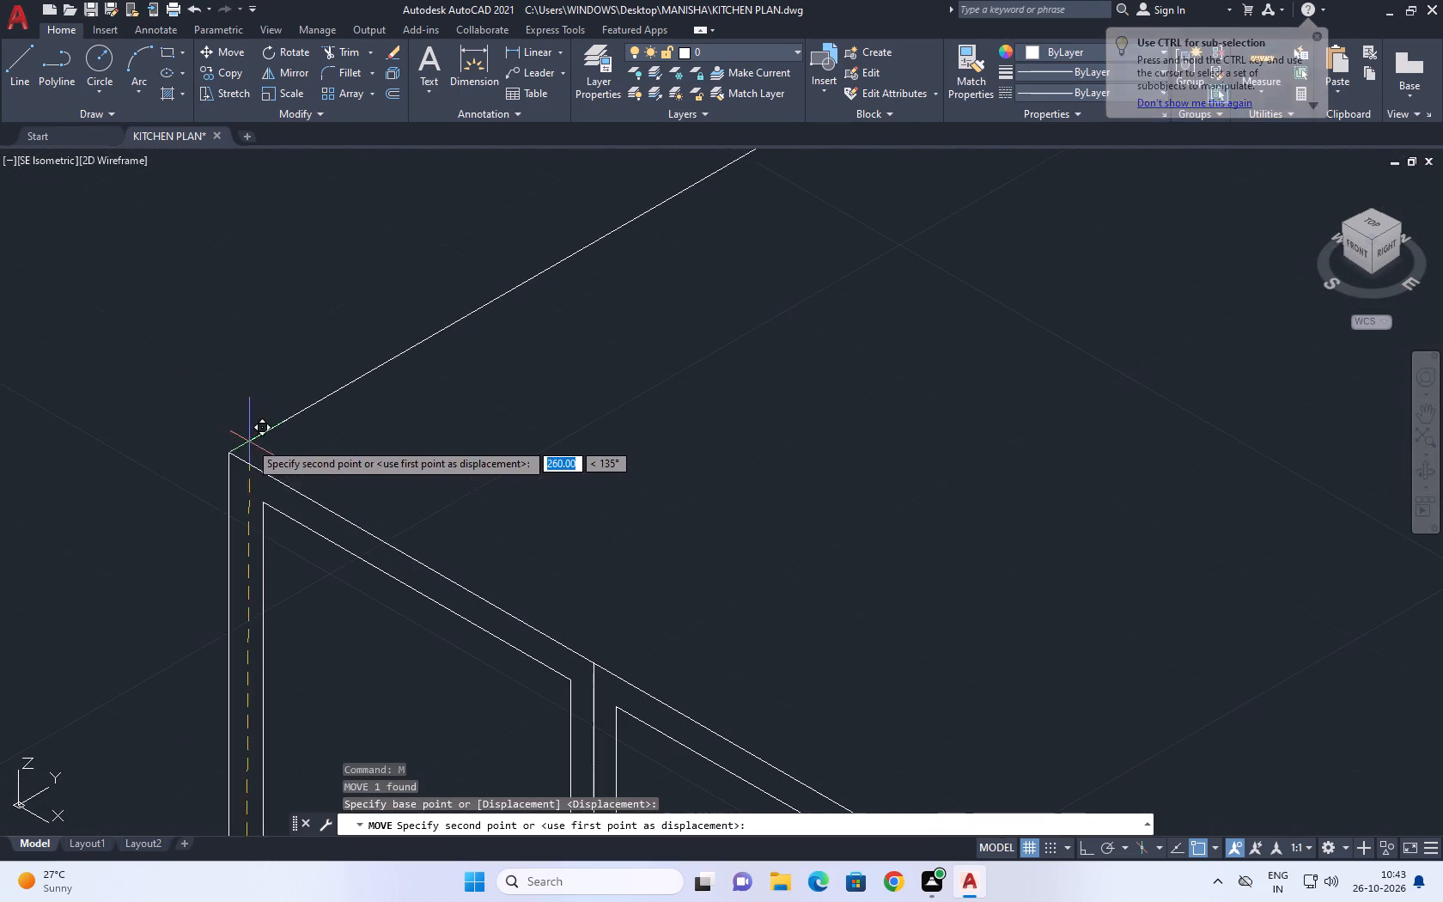
left_click(231, 450)
scroll(338, 442, "down", 2)
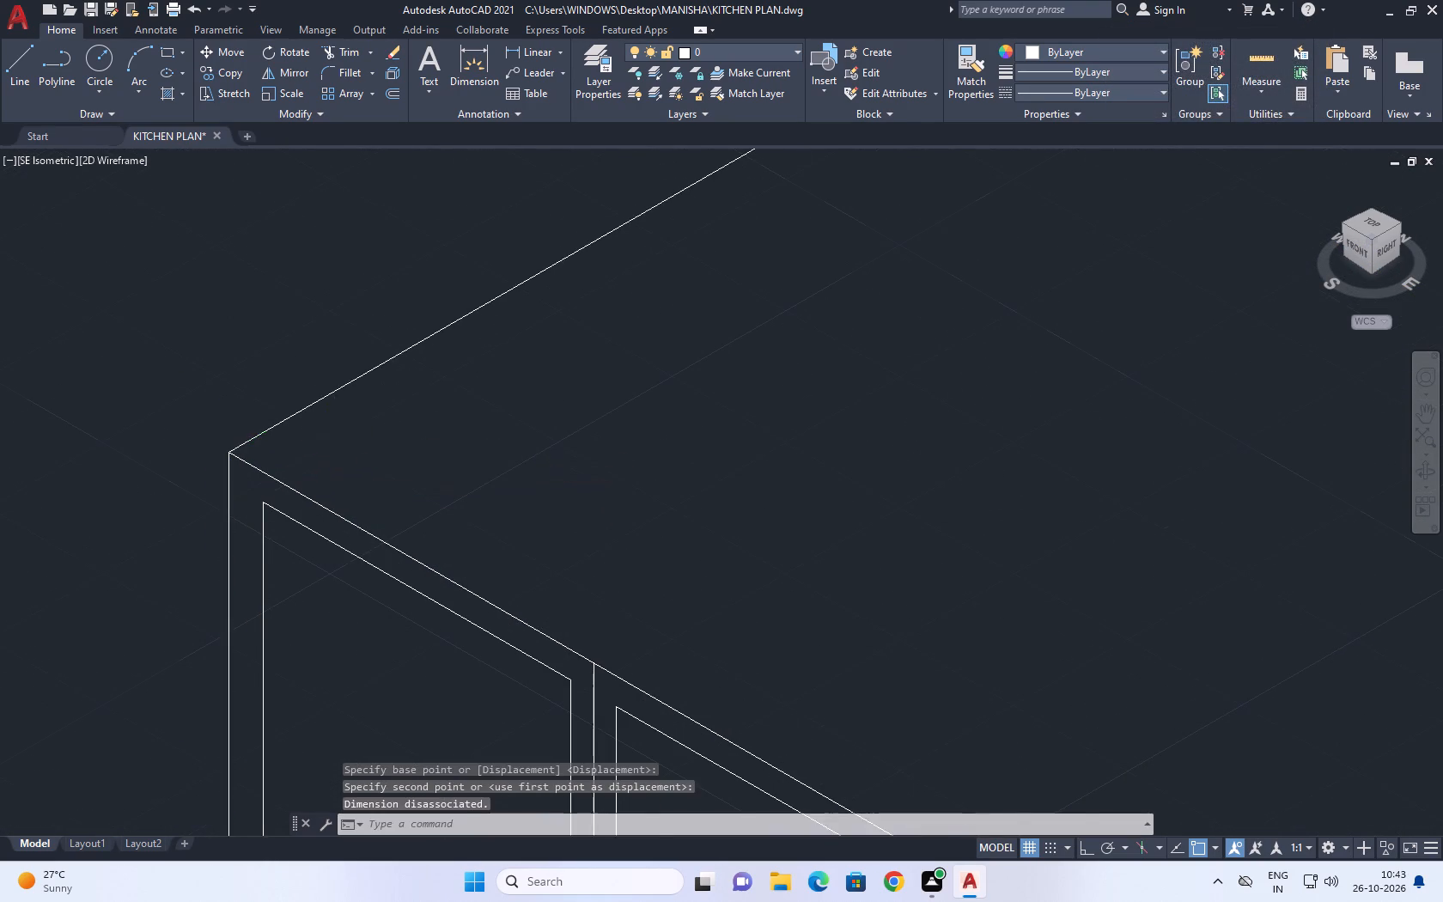
Stretch the dimension line in so that it runs close to the five-bay cabinet's top edge.
scroll(338, 442, "down", 4)
scroll(552, 452, "up", 4)
left_click_drag(588, 482, 545, 436)
left_click_drag(469, 348, 460, 348)
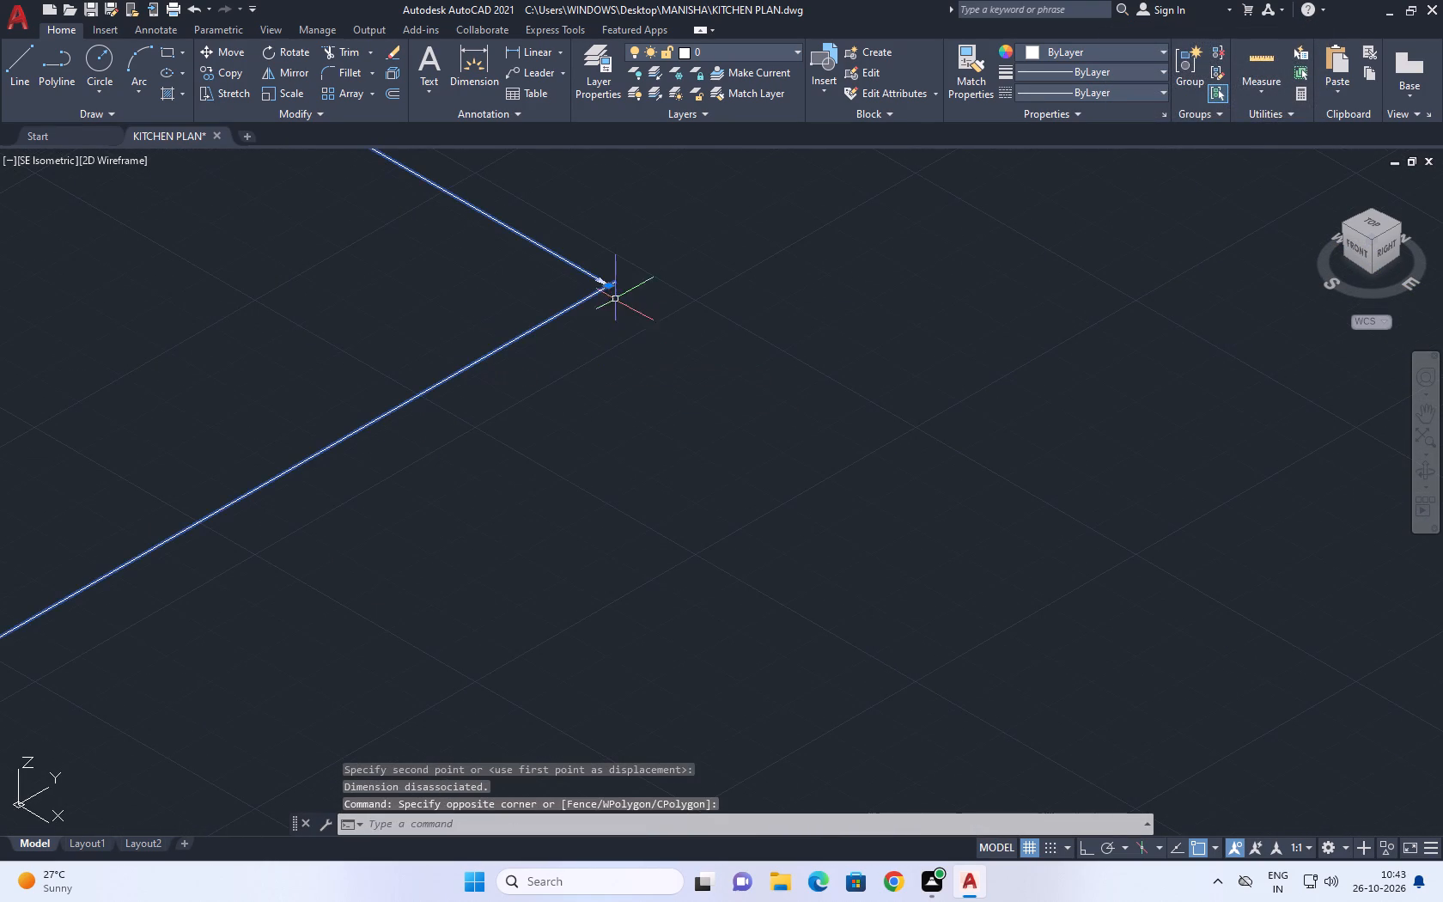
left_click(610, 281)
left_click(607, 283)
scroll(563, 385, "down", 3)
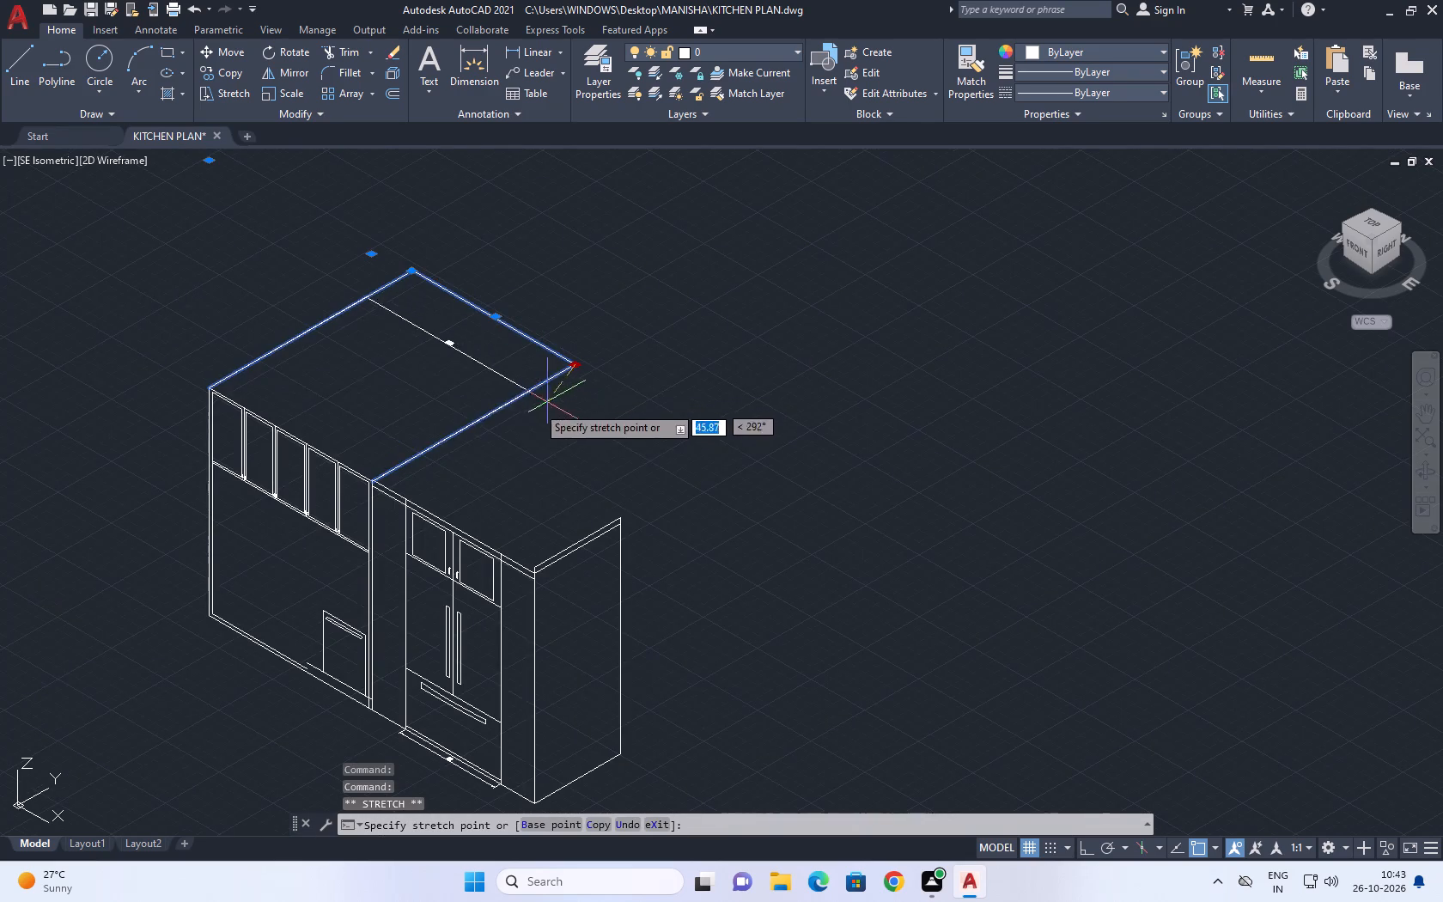
scroll(375, 480, "up", 5)
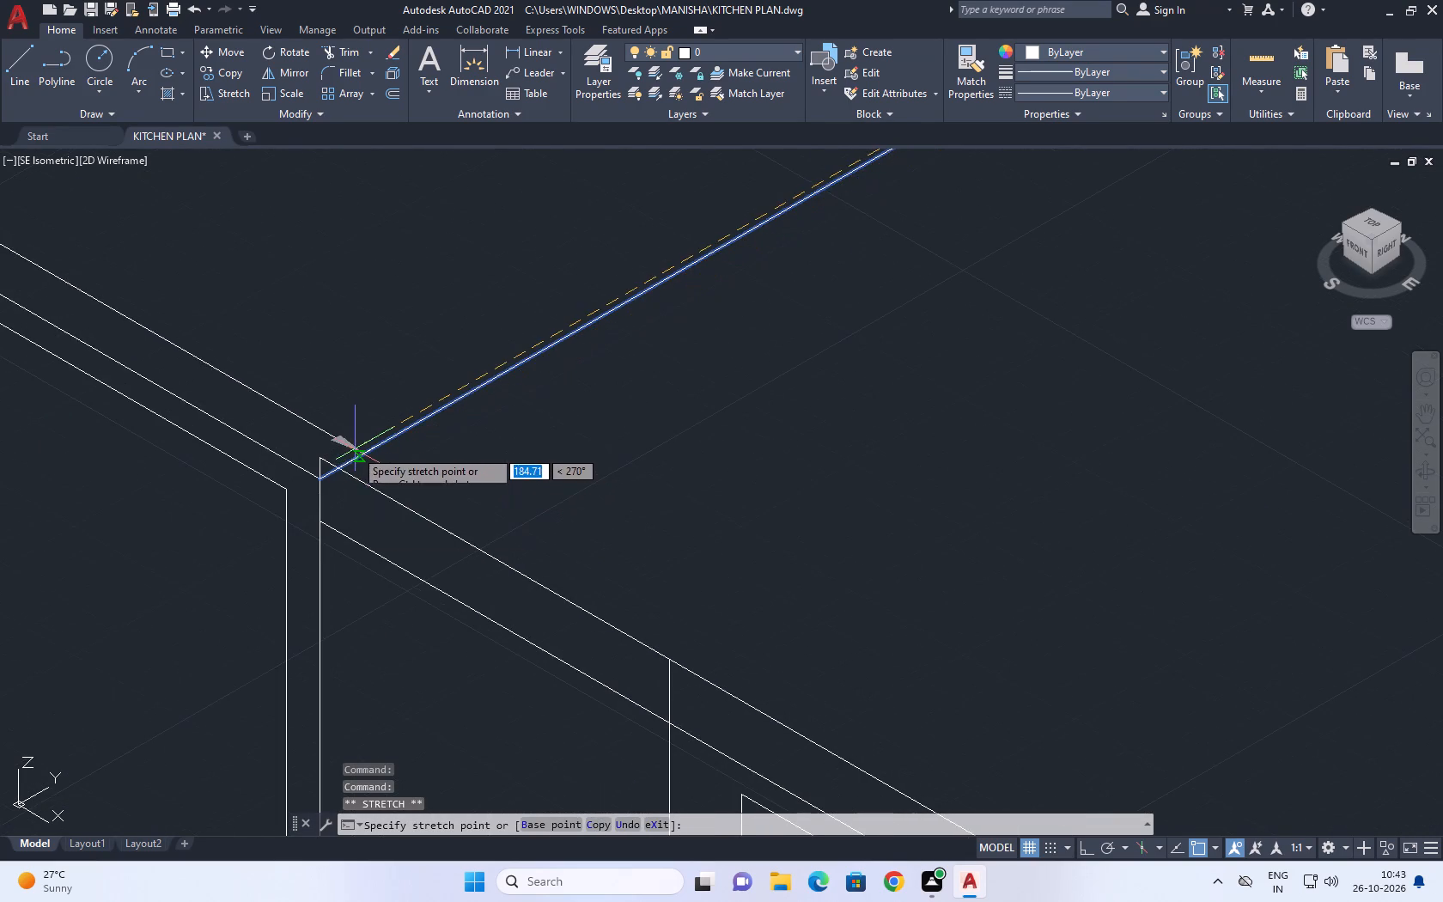
left_click(365, 453)
key("Escape")
Copy the five-bay cabinet's top edge line from its fifth-bay end up to the adjoining unit's top corner.
middle_click_drag(356, 454, 763, 571)
middle_click_drag(519, 482, 543, 506)
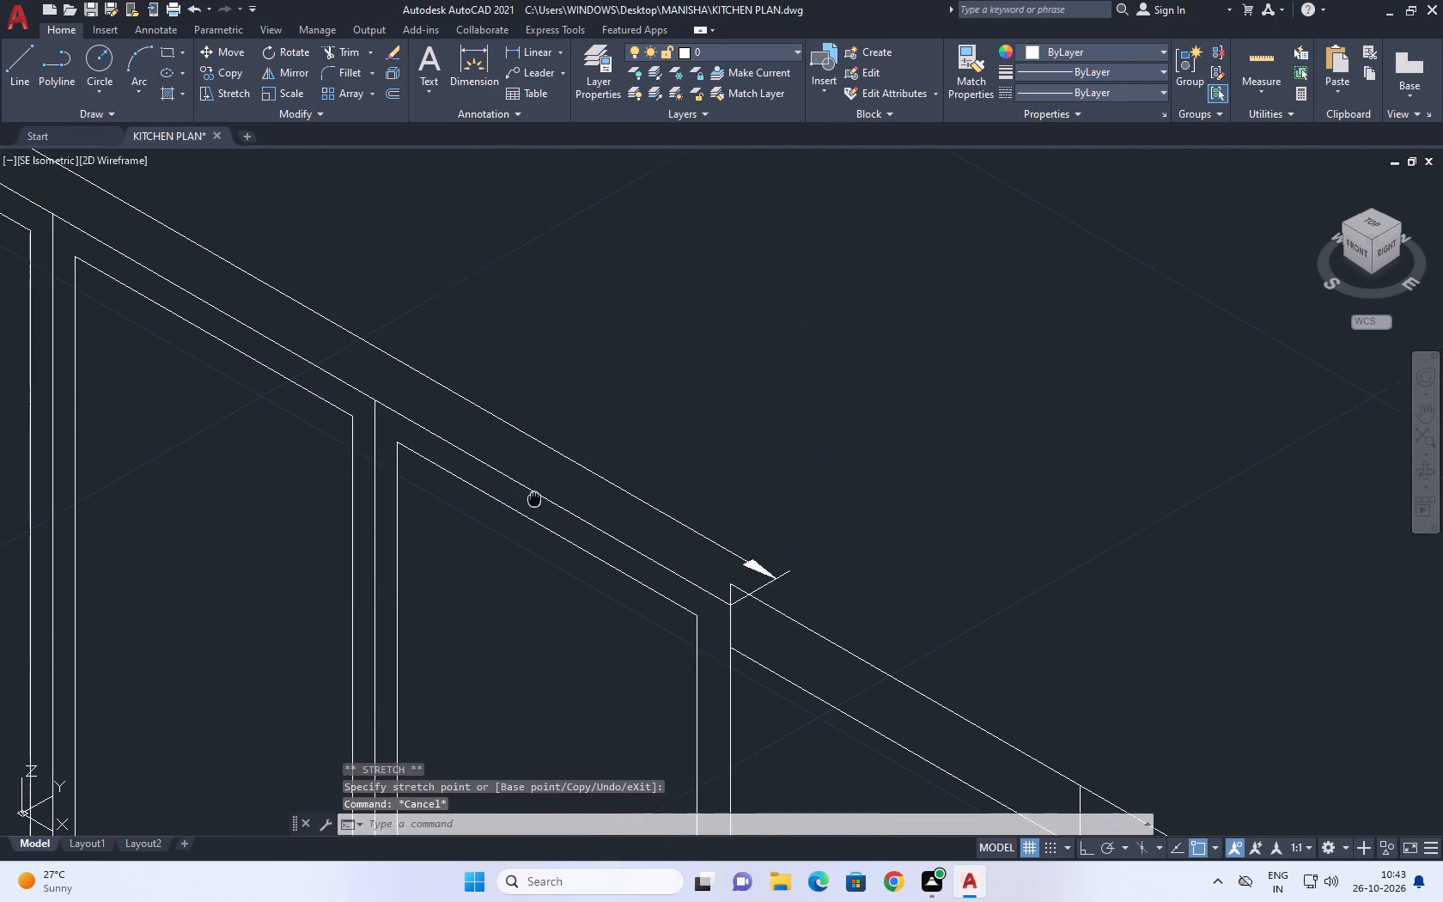
middle_click_drag(543, 506, 655, 527)
scroll(679, 538, "down", 3)
scroll(506, 436, "up", 2)
middle_click_drag(542, 445, 543, 450)
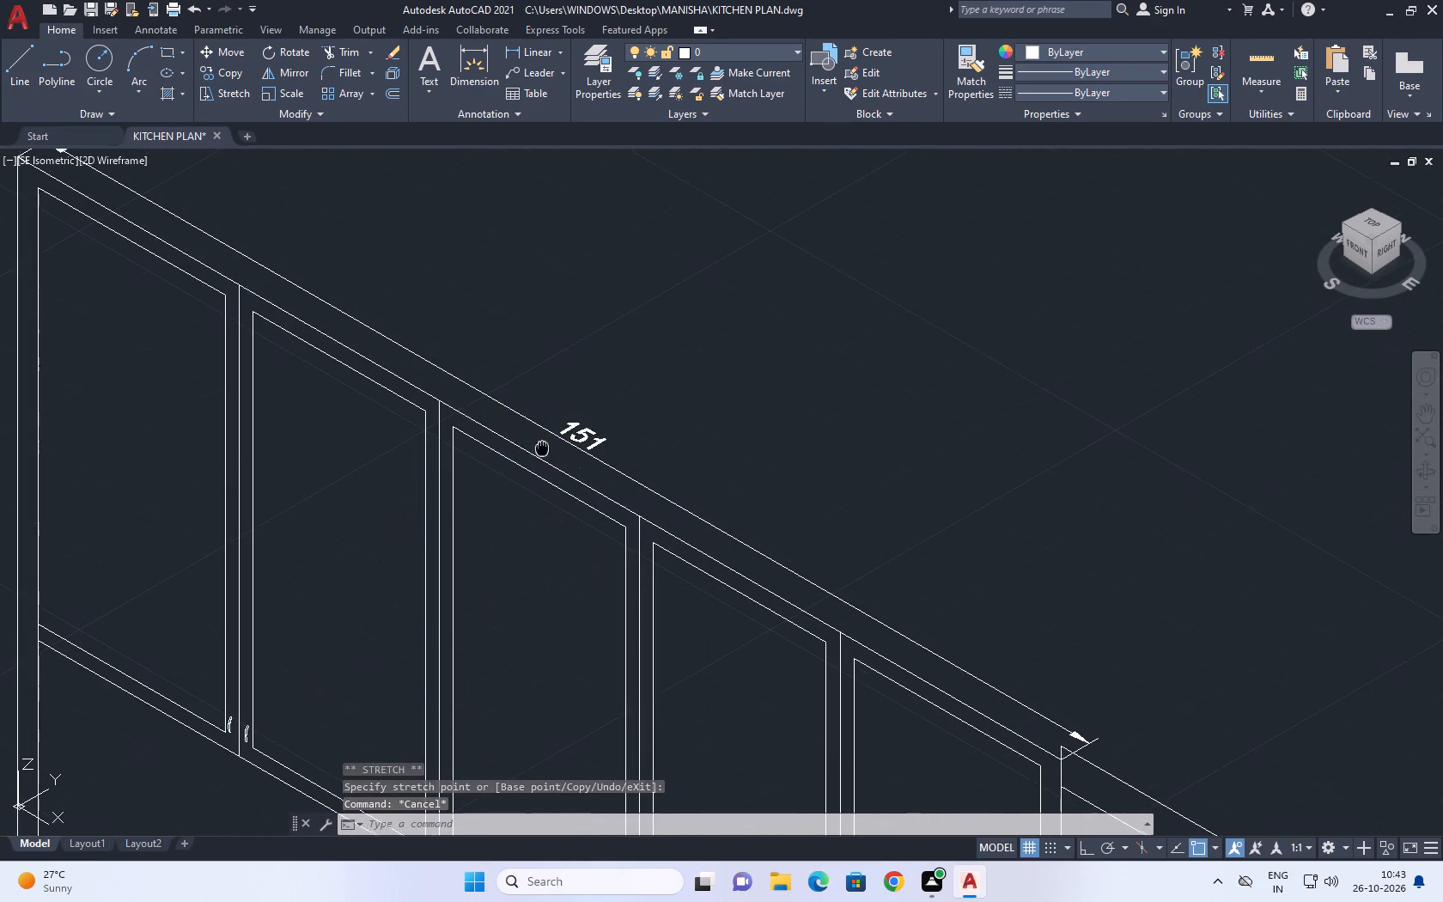
middle_click_drag(543, 450, 594, 512)
middle_click_drag(192, 366, 381, 436)
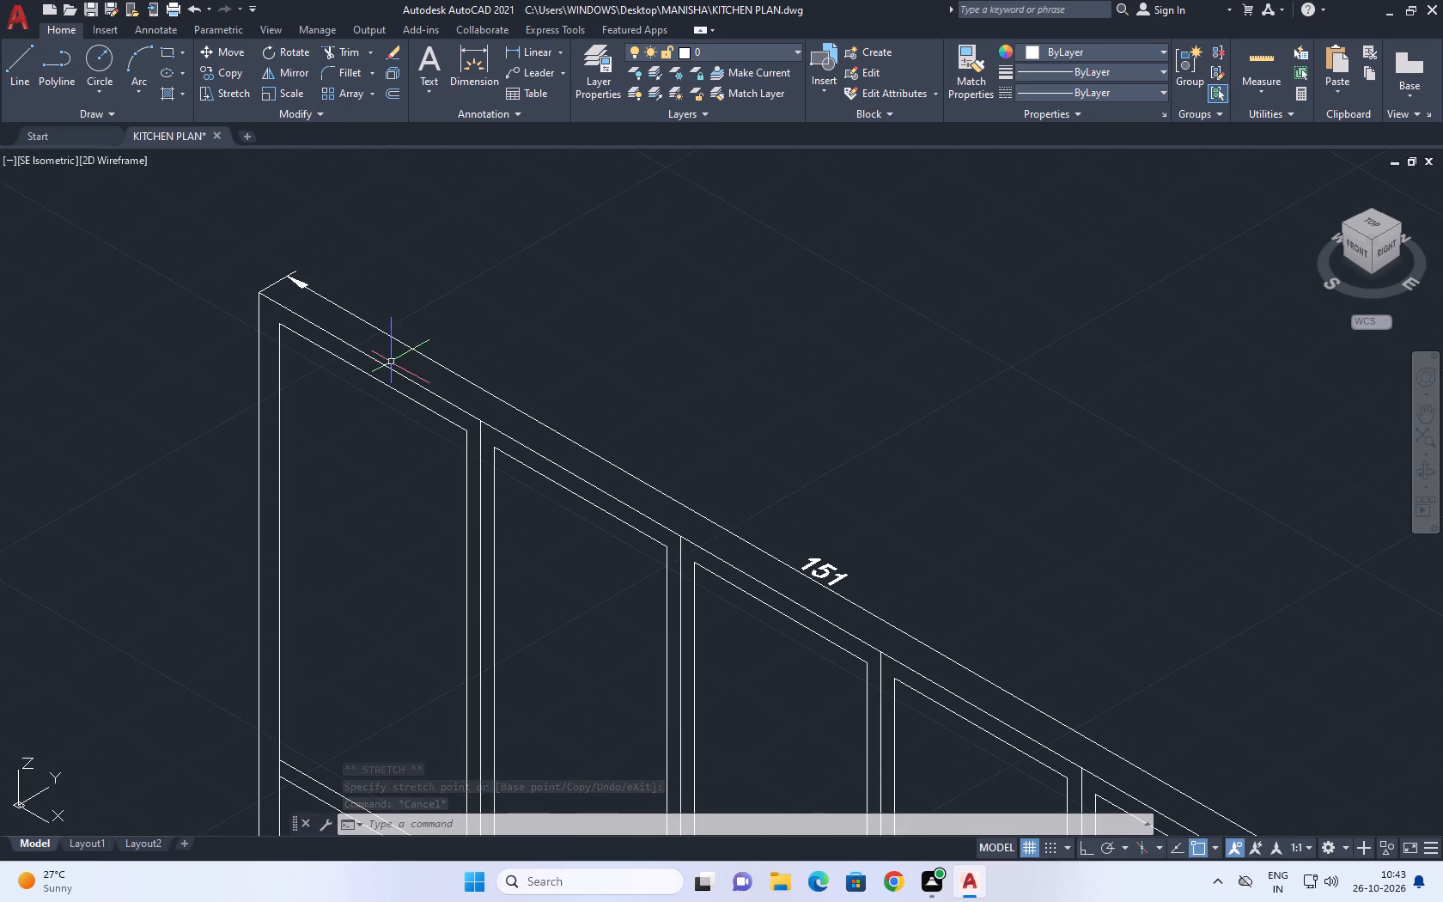
left_click(390, 366)
middle_click_drag(387, 370, 287, 347)
key("c")
key("o")
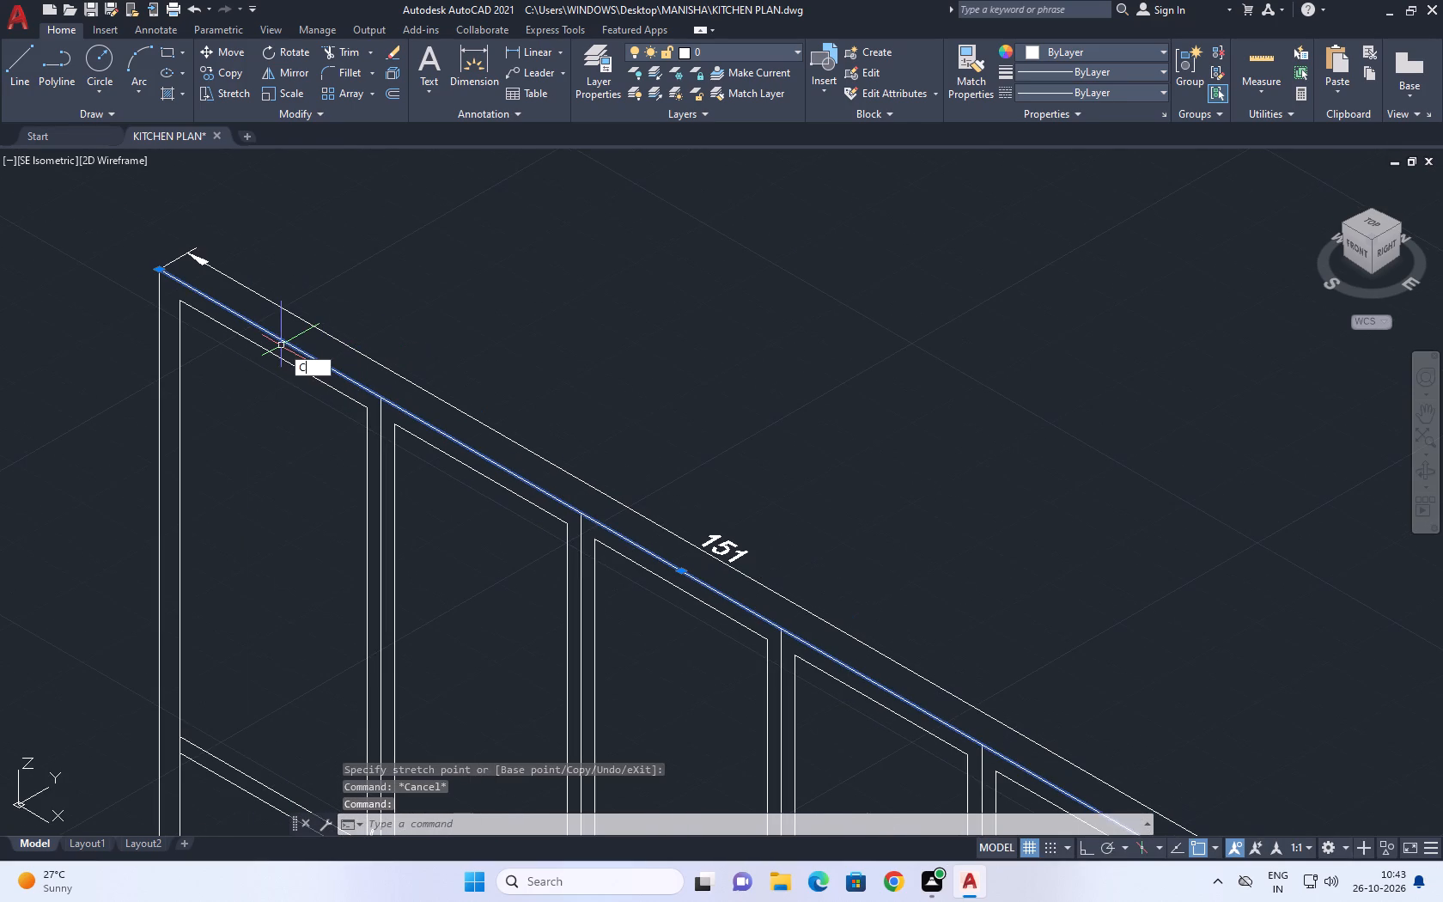
key("space")
middle_click_drag(504, 541, 326, 350)
middle_click_drag(694, 596, 269, 297)
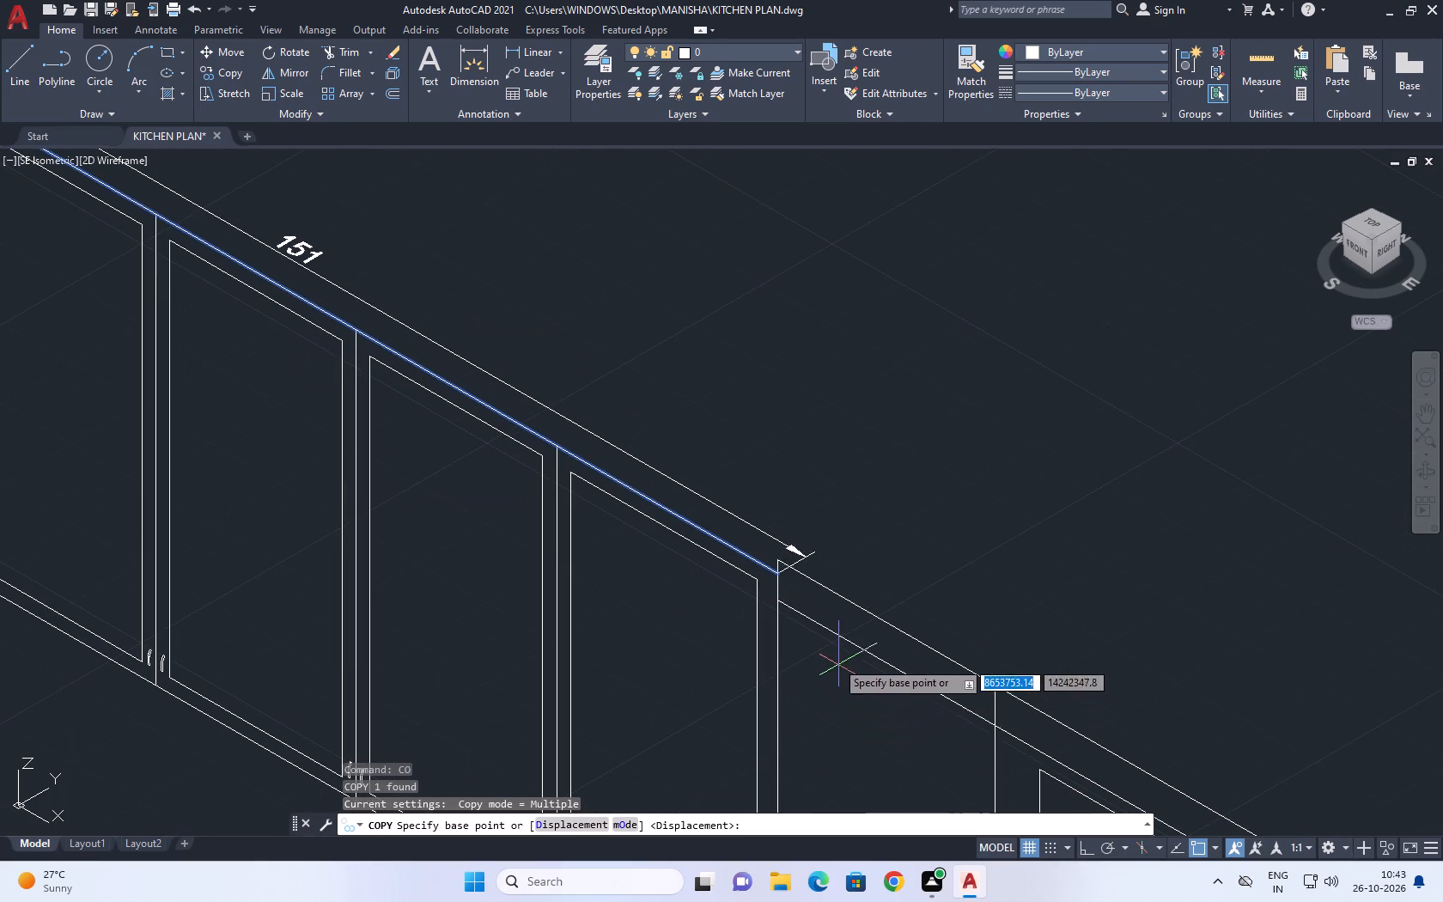
scroll(779, 573, "up", 4)
left_click(755, 602)
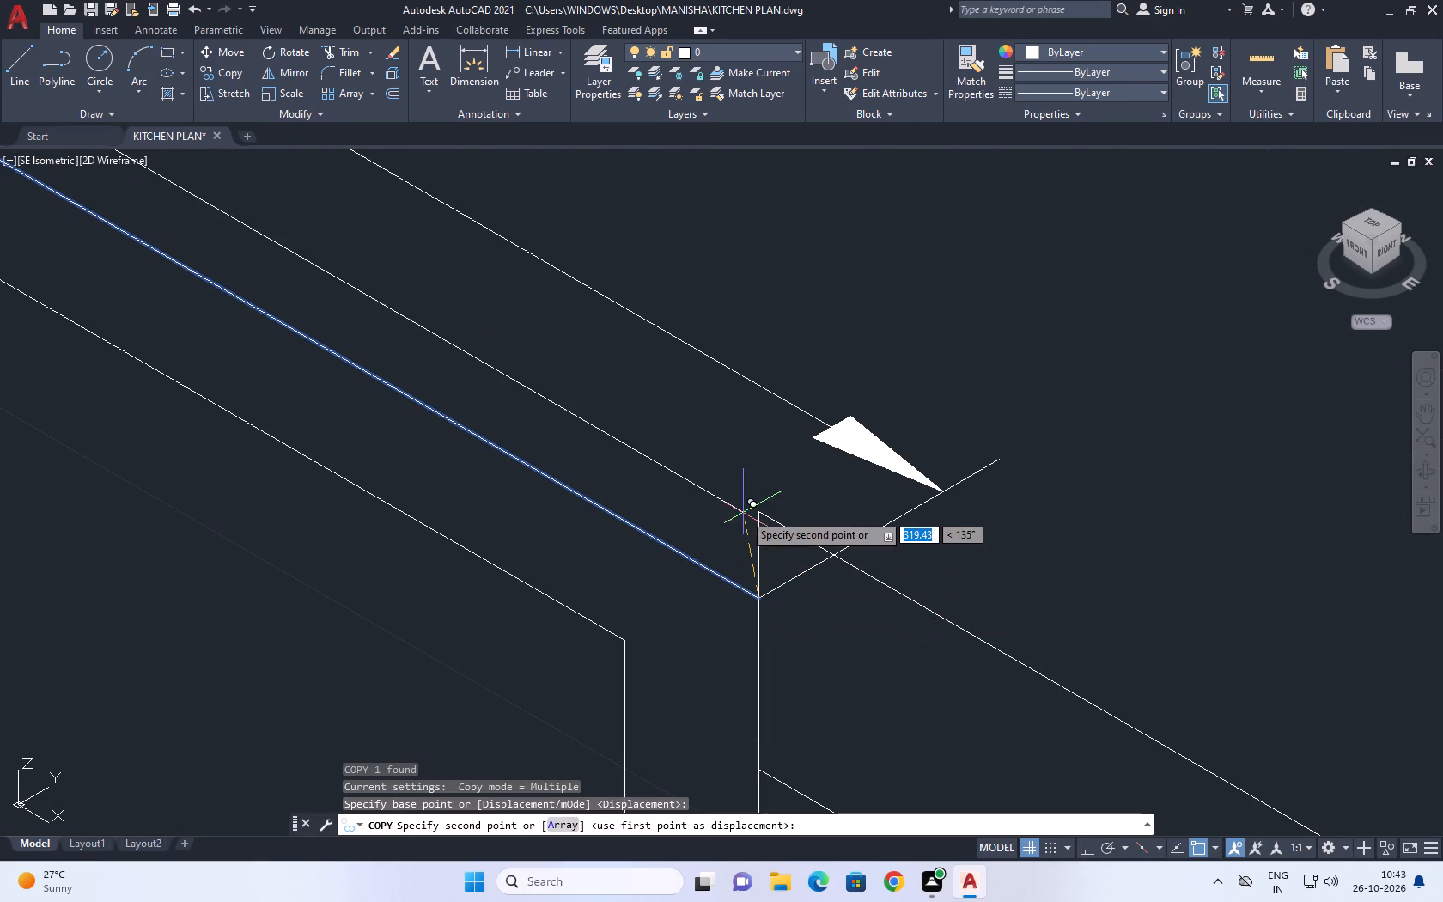
left_click(757, 509)
key("Escape")
With ortho on, draw a 151 line from the first bay's top outer corner, perpendicular to the cabinet front in negative Y.
scroll(835, 430, "down", 4)
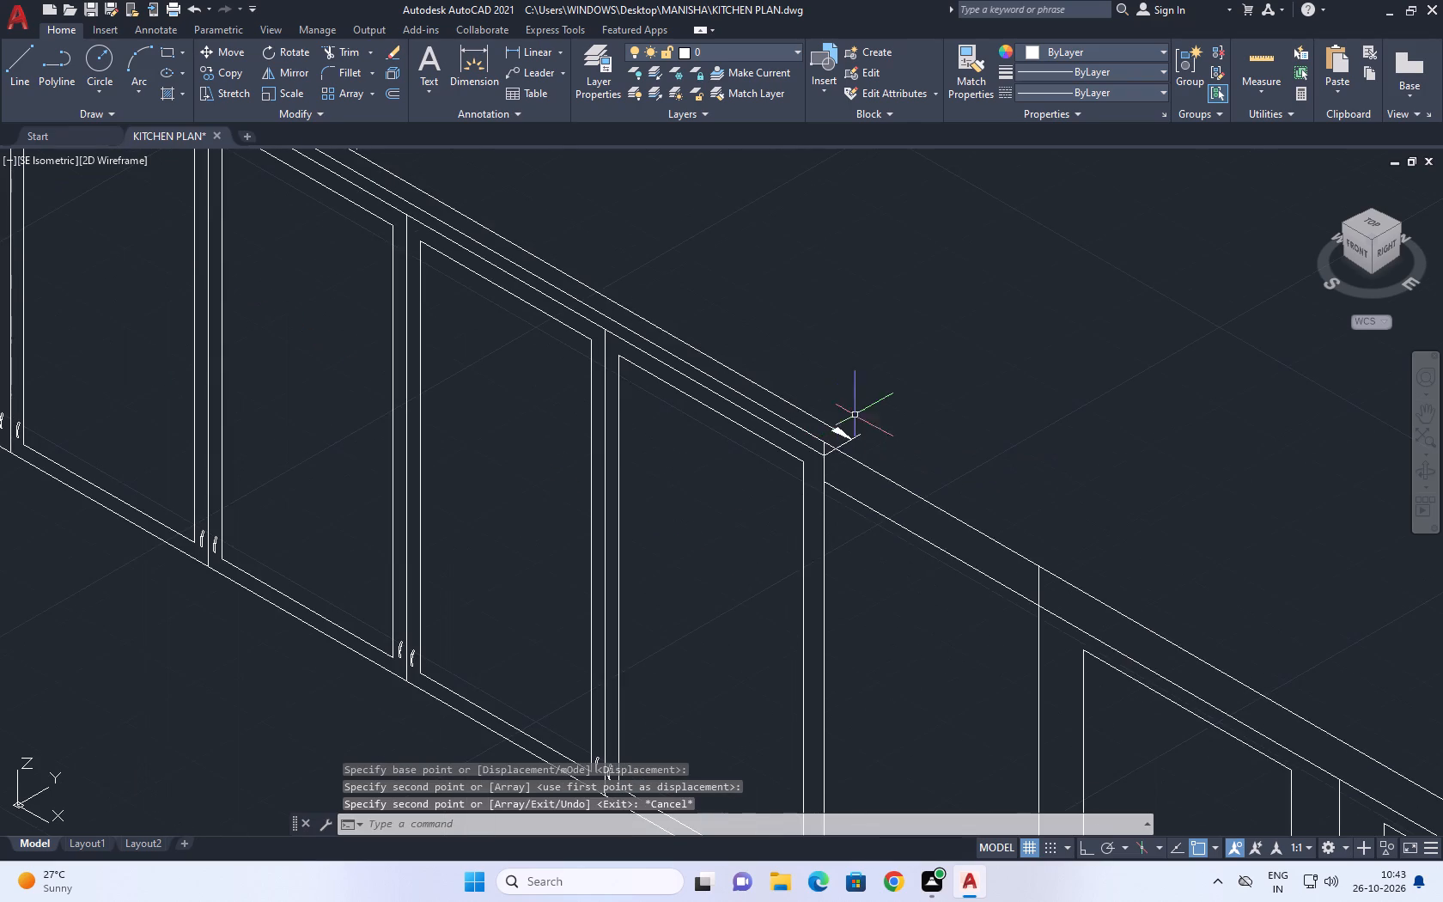
middle_click_drag(860, 403, 874, 513)
middle_click_drag(600, 419, 683, 485)
scroll(697, 485, "down", 2)
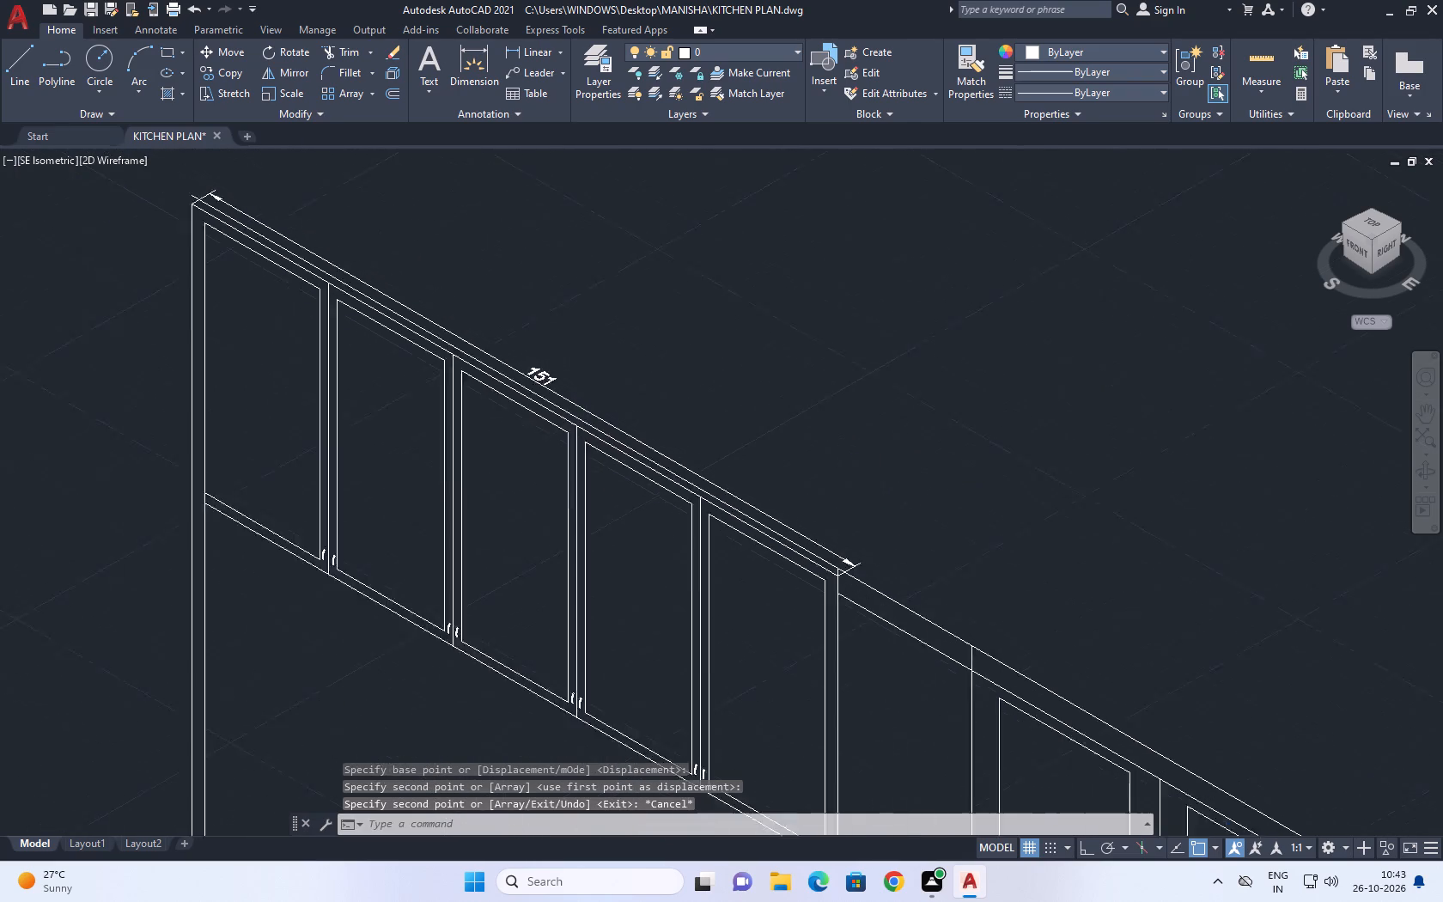
scroll(707, 484, "down", 2)
middle_click_drag(460, 472, 803, 539)
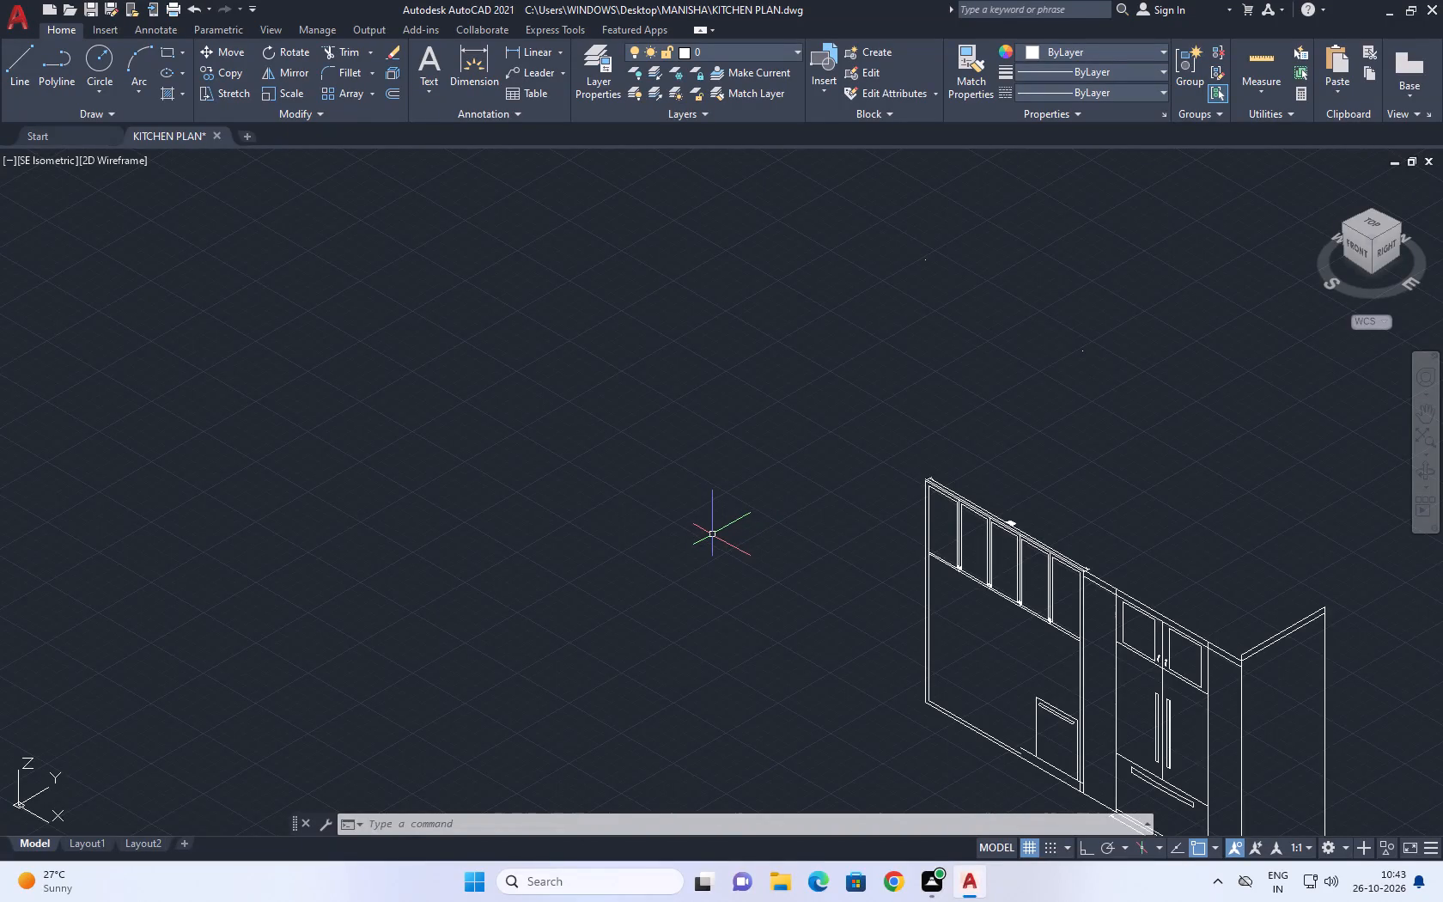
scroll(807, 519, "down", 1)
middle_click_drag(904, 528, 834, 526)
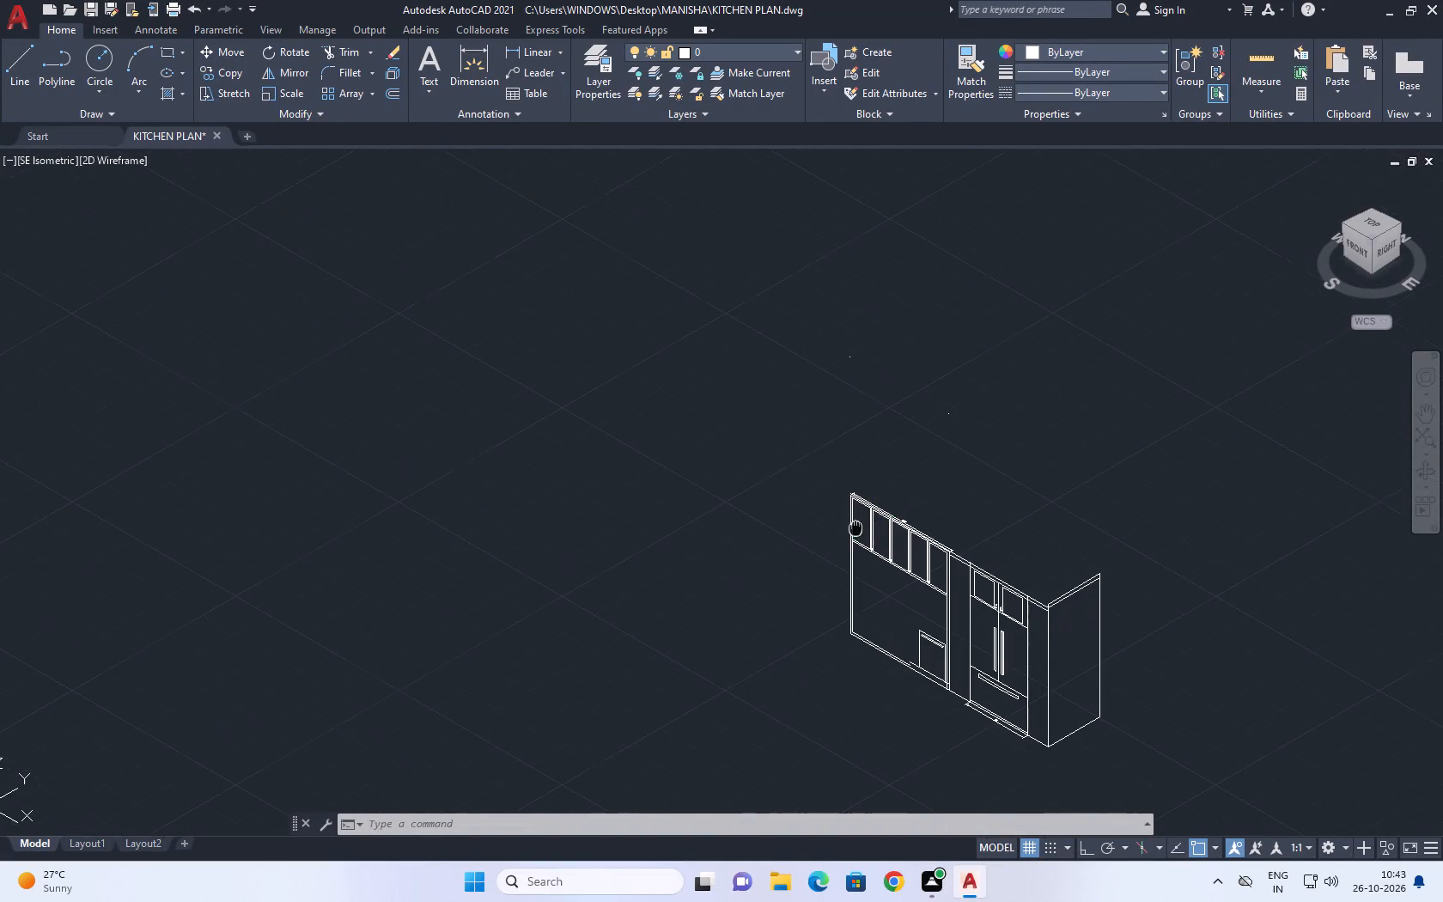
middle_click_drag(834, 526, 825, 523)
type("L")
key("space")
scroll(807, 508, "up", 5)
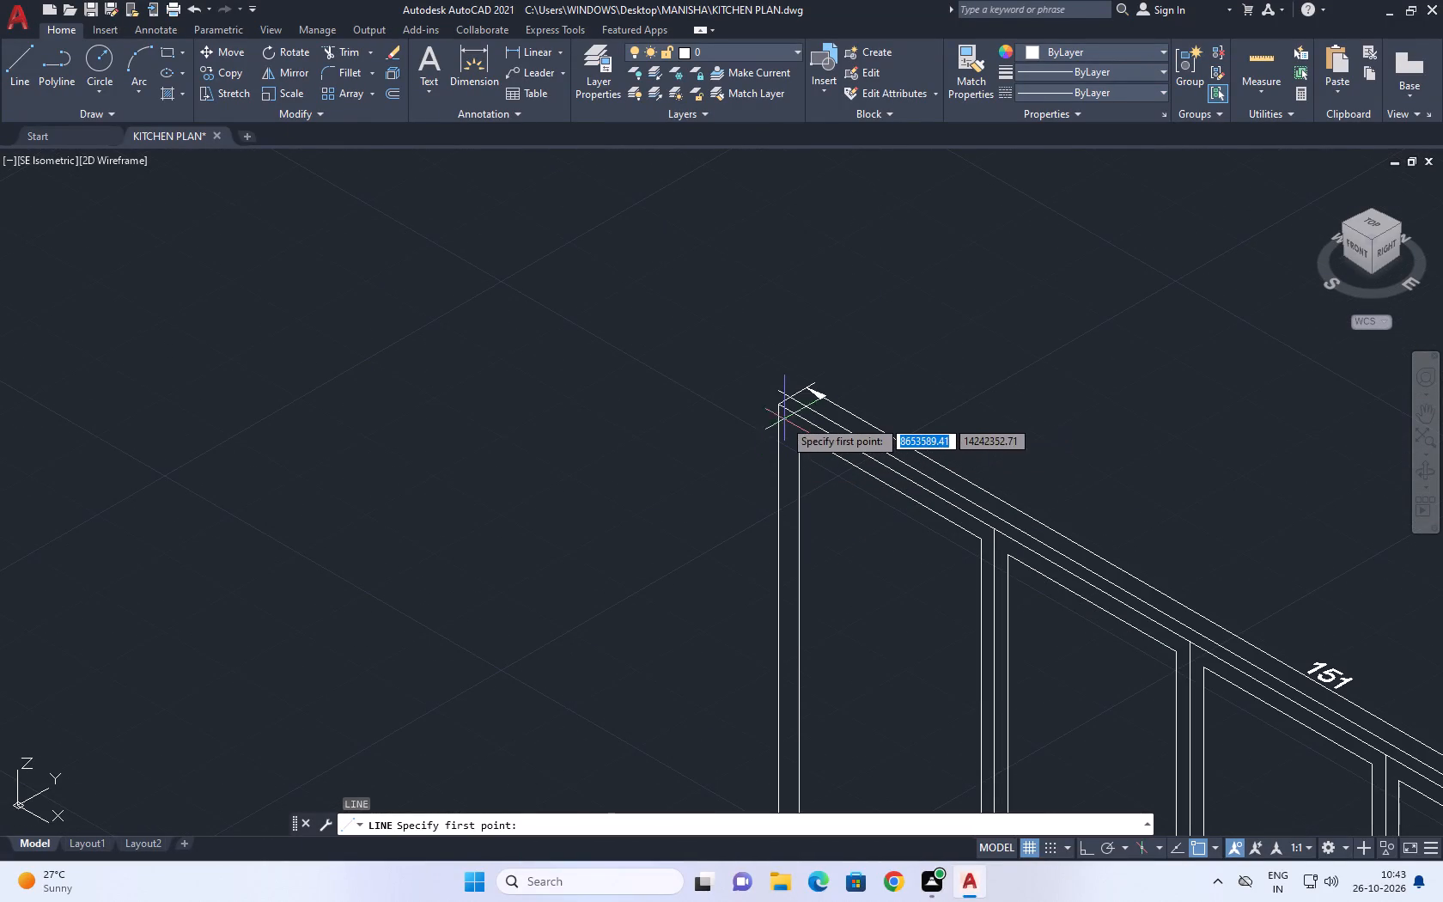
left_click(775, 402)
scroll(522, 487, "down", 2)
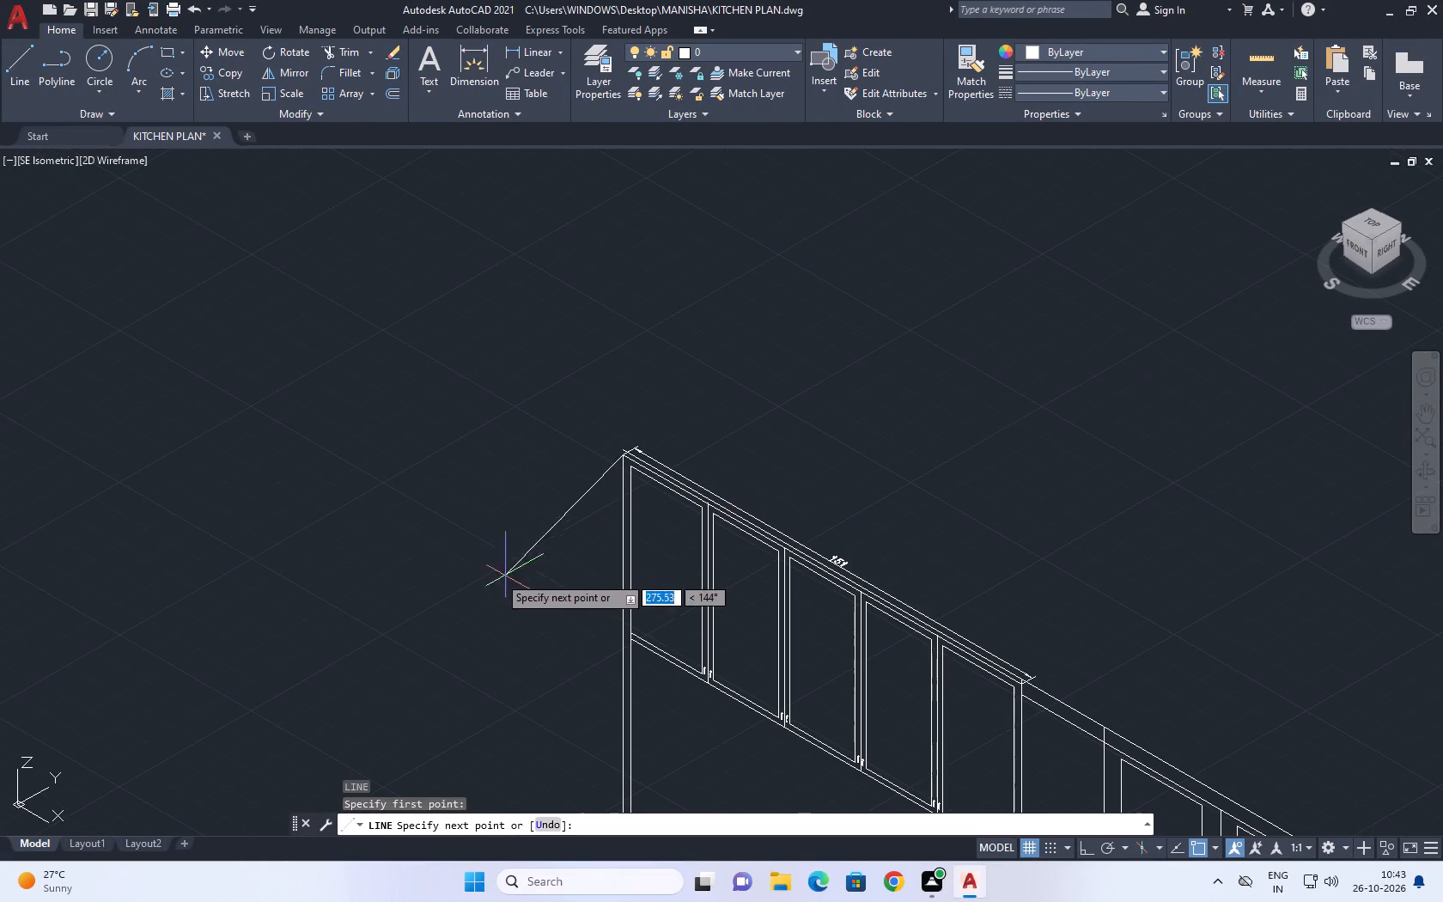
middle_click_drag(454, 567, 545, 481)
key("F8")
middle_click_drag(444, 539, 446, 496)
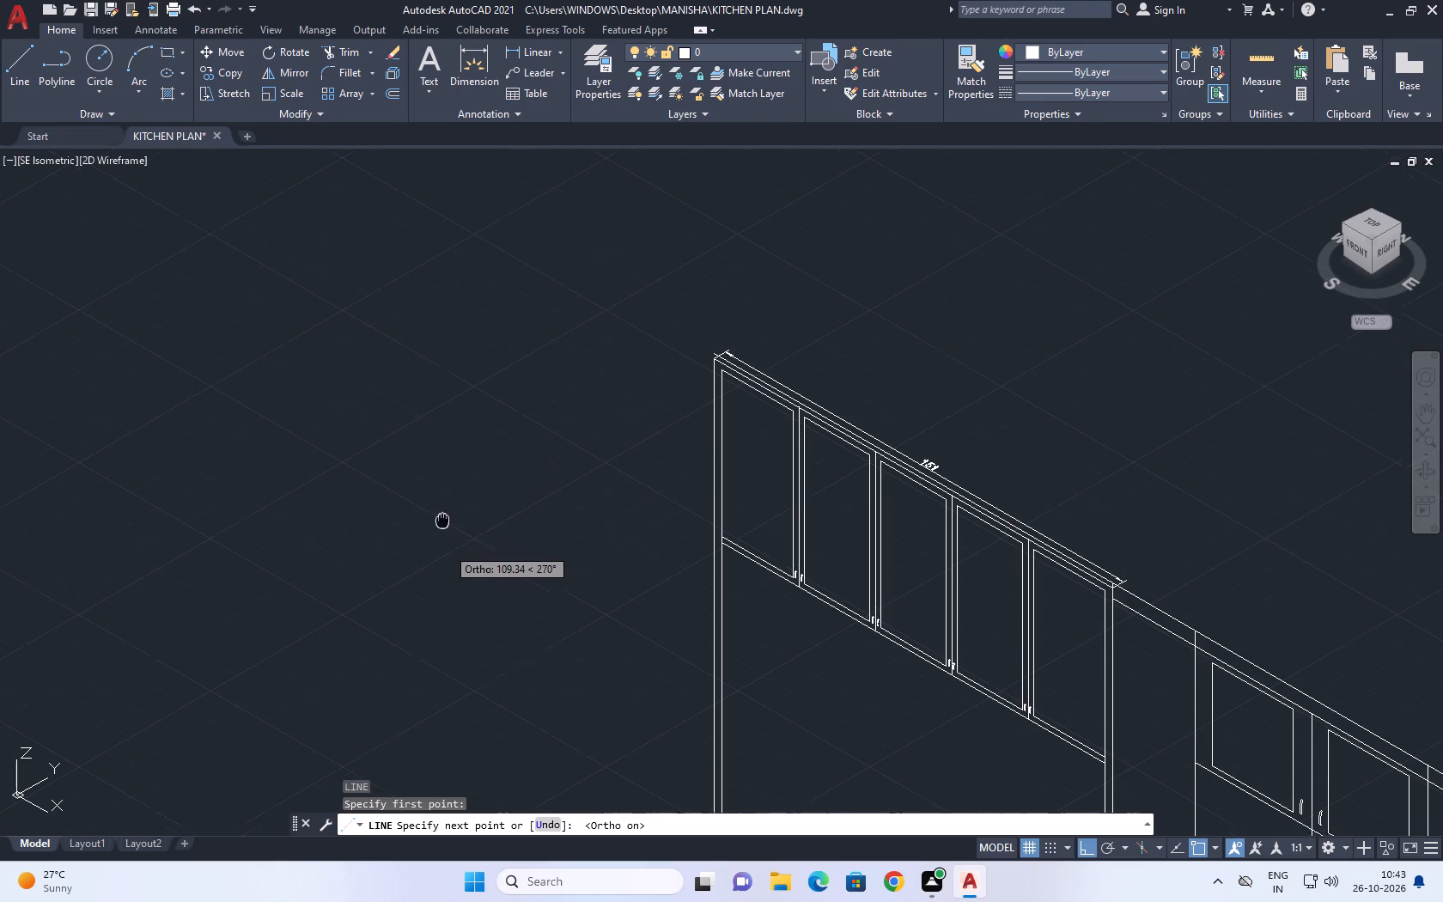
middle_click_drag(446, 496, 526, 436)
type("15")
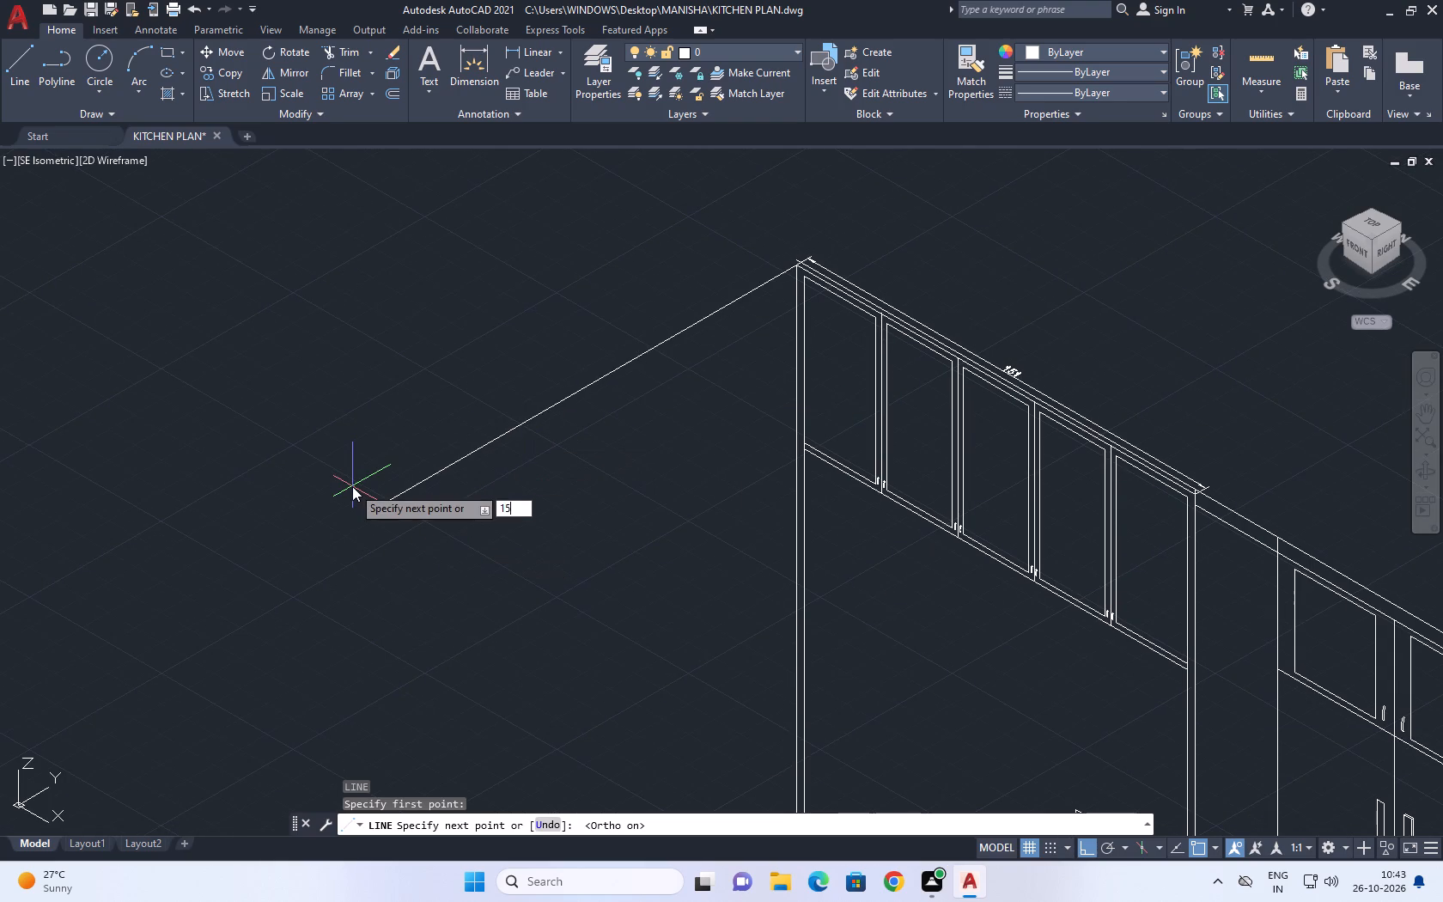
key("1")
key("Return")
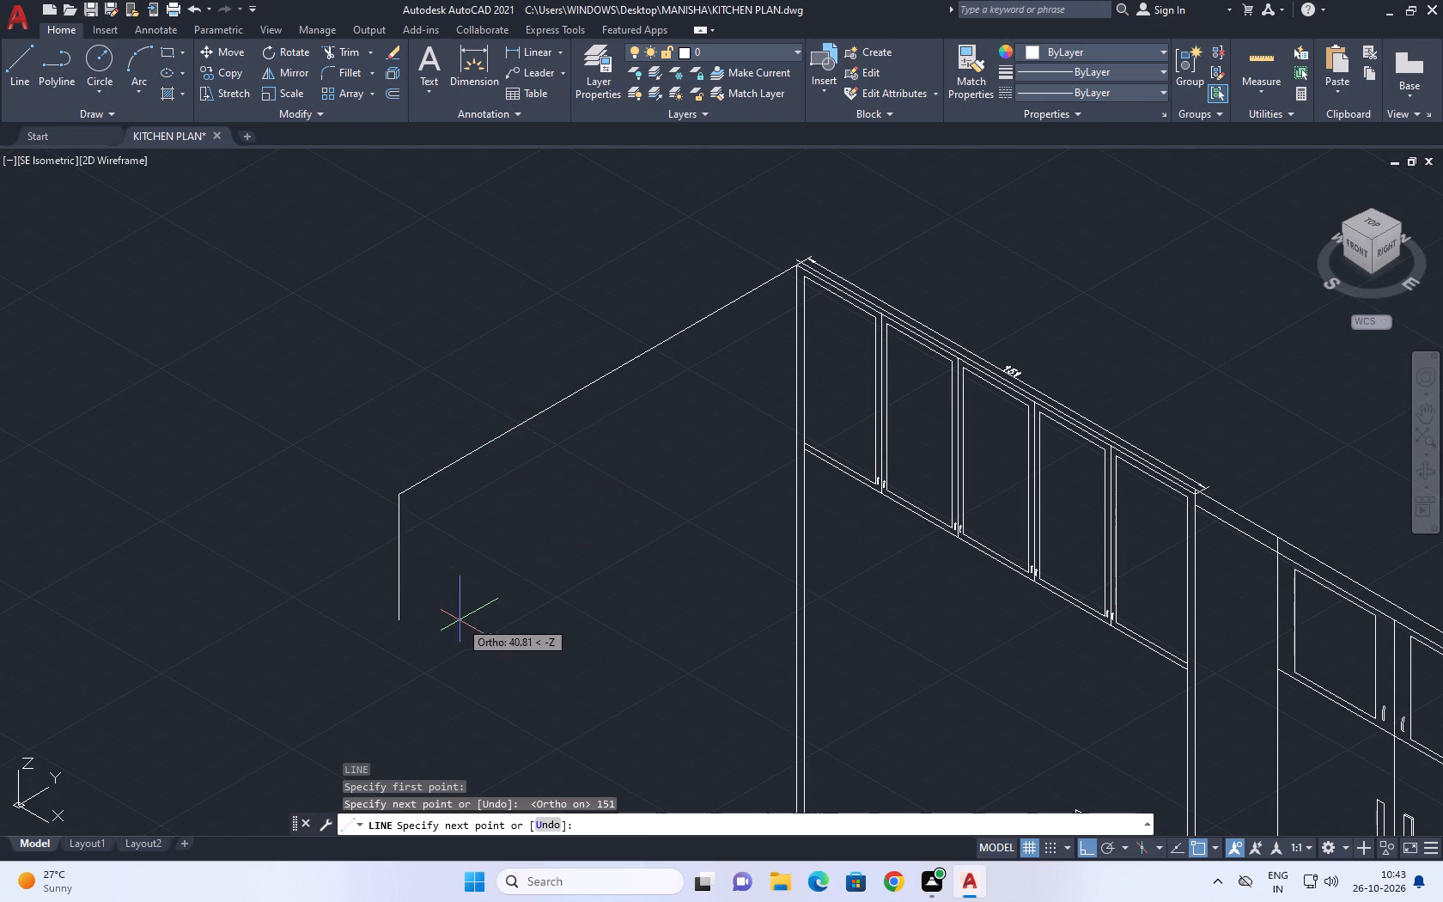
Continue the side outline 185 straight down, then close it back to the five-bay cabinet's bottom outer corner at the first bay.
middle_click_drag(454, 525, 453, 310)
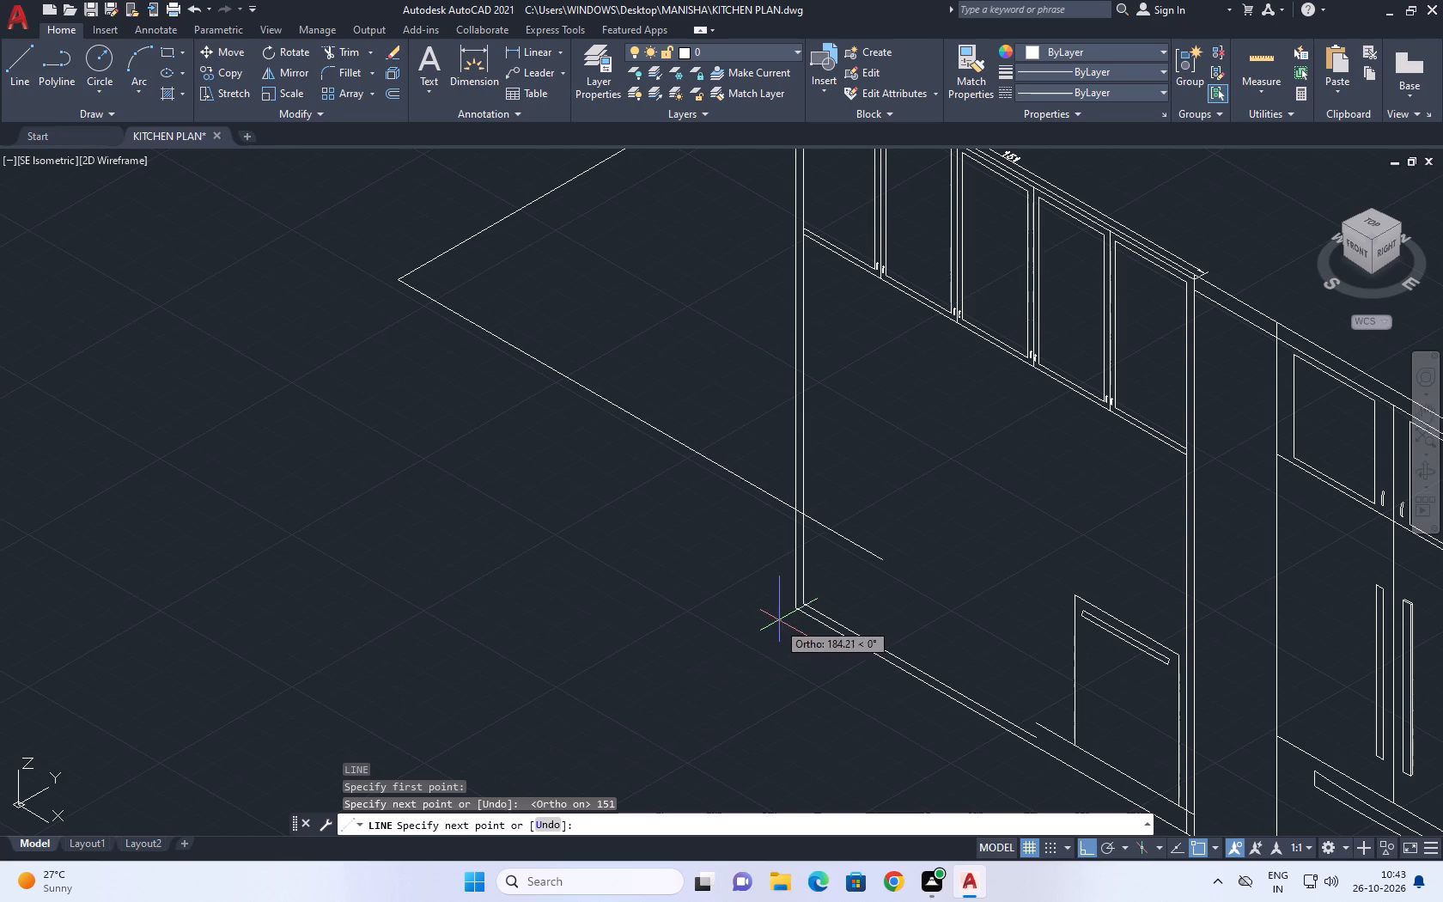
type("185")
key("Return")
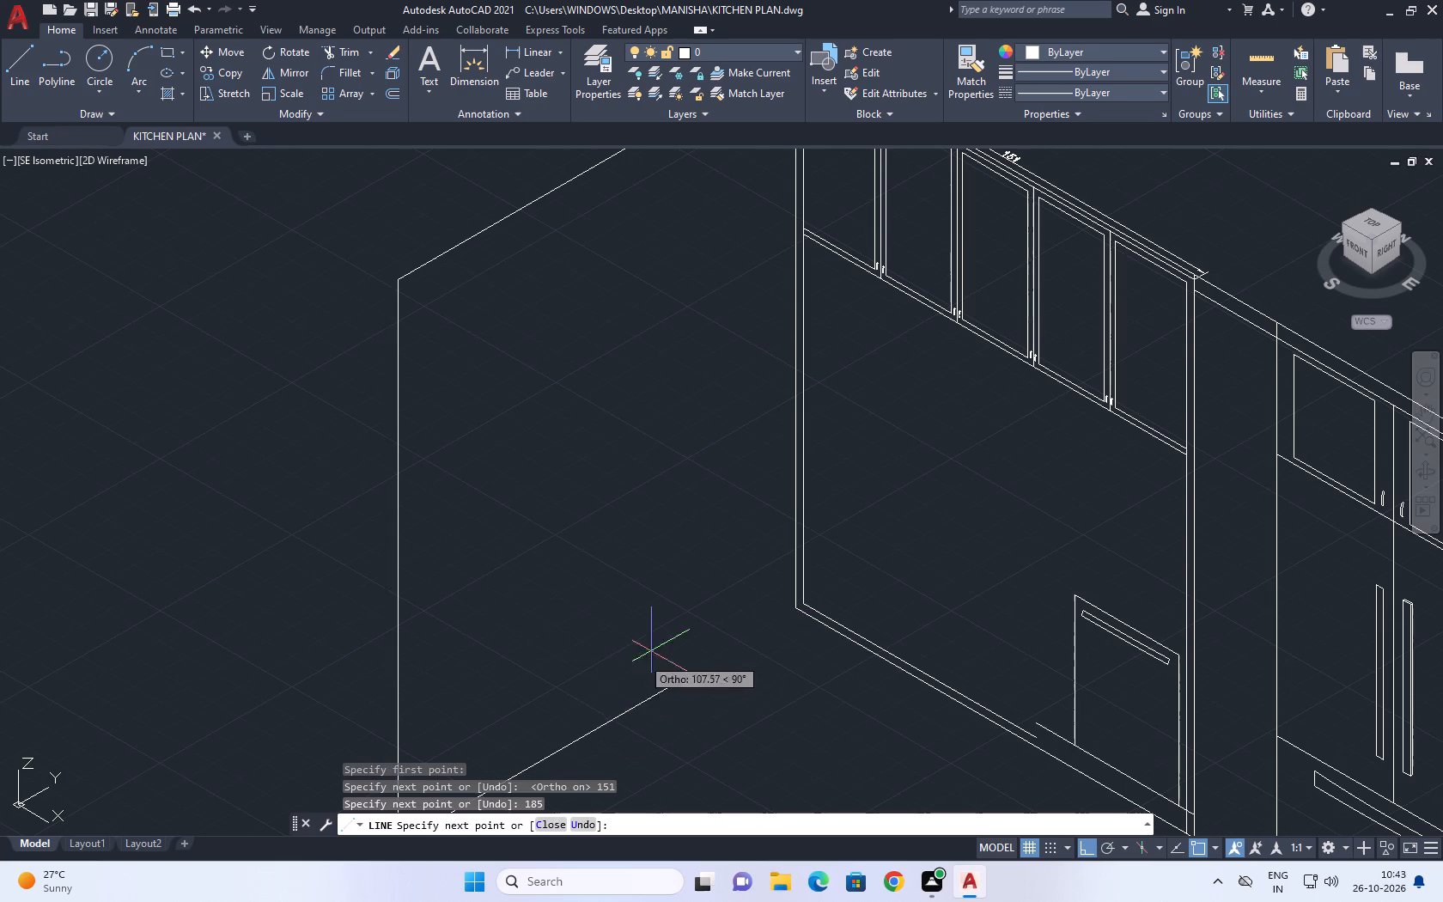
middle_click_drag(634, 533, 606, 431)
scroll(769, 515, "up", 2)
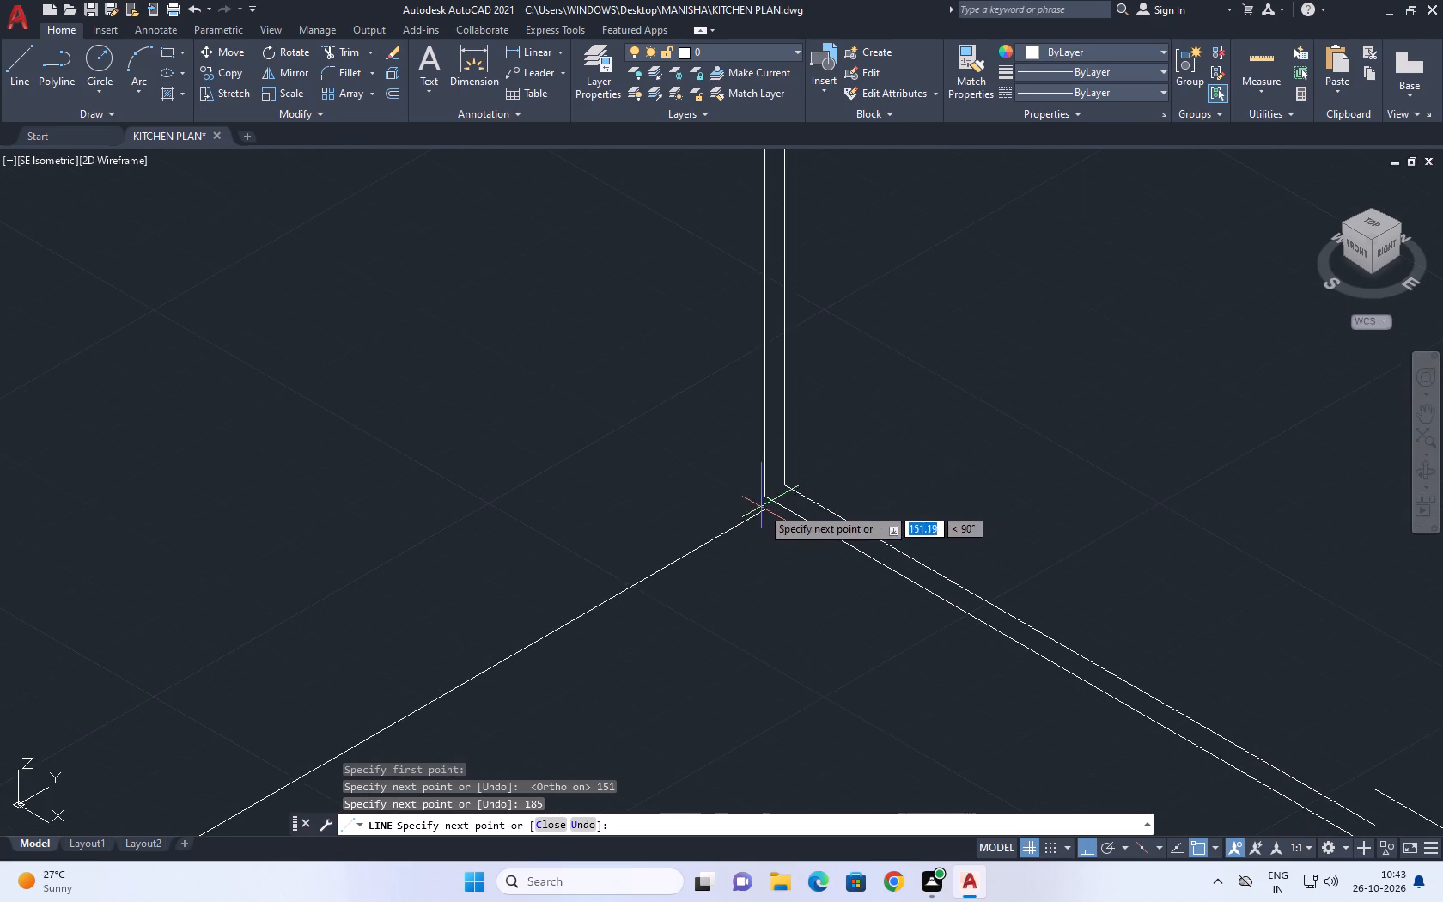
scroll(758, 503, "up", 2)
scroll(805, 512, "down", 4)
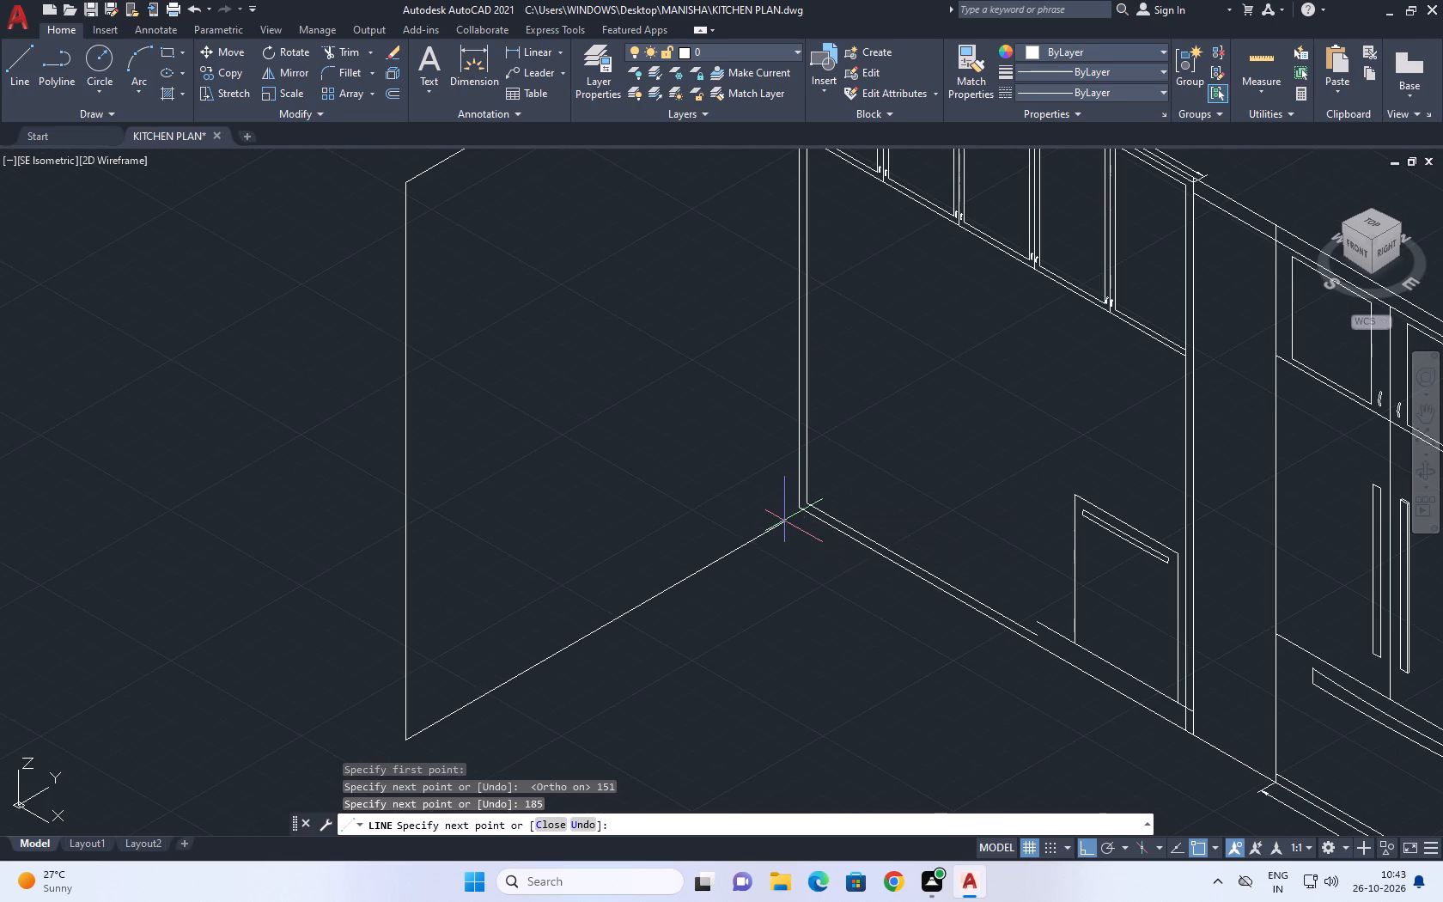
scroll(790, 508, "up", 1)
left_click(800, 509)
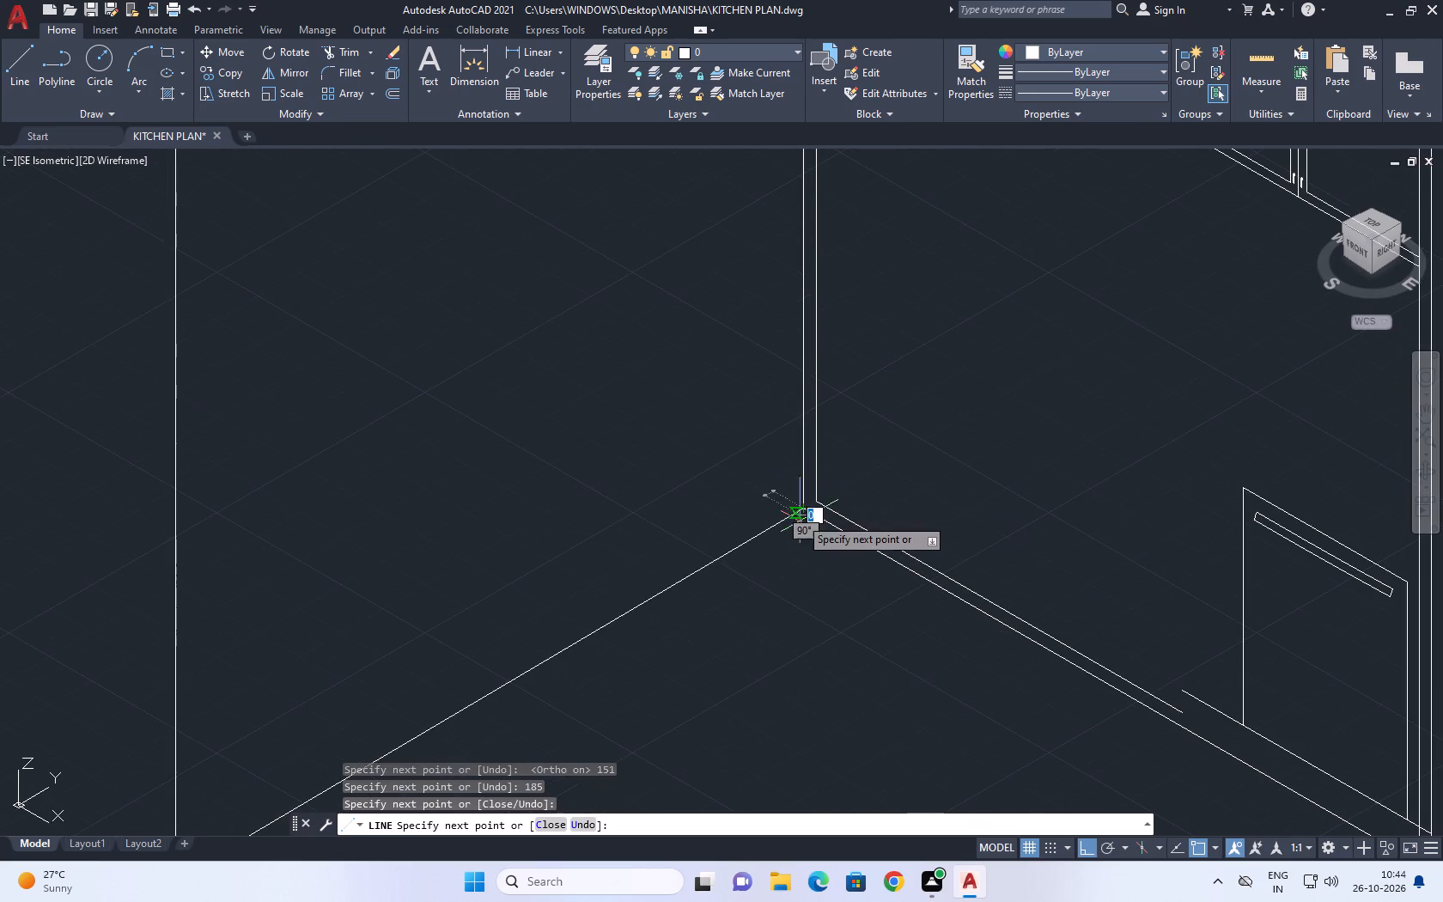
key("Escape")
scroll(802, 516, "down", 3)
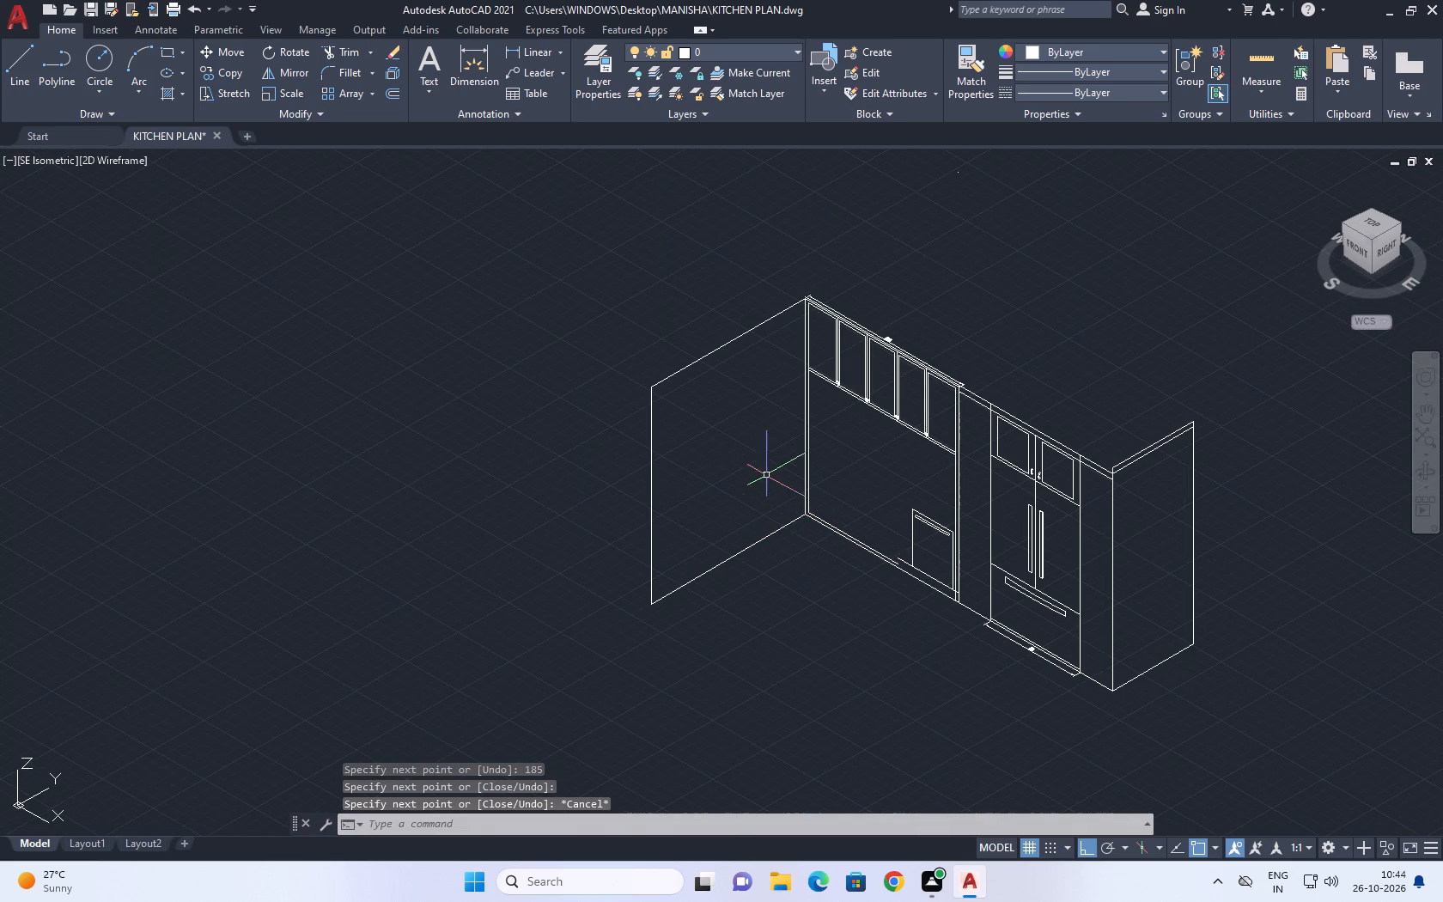
Shorten the five-bay cabinet's uppermost edge line at its first-bay end so it stops at the 151 dimension's extension line.
middle_click_drag(753, 427, 722, 450)
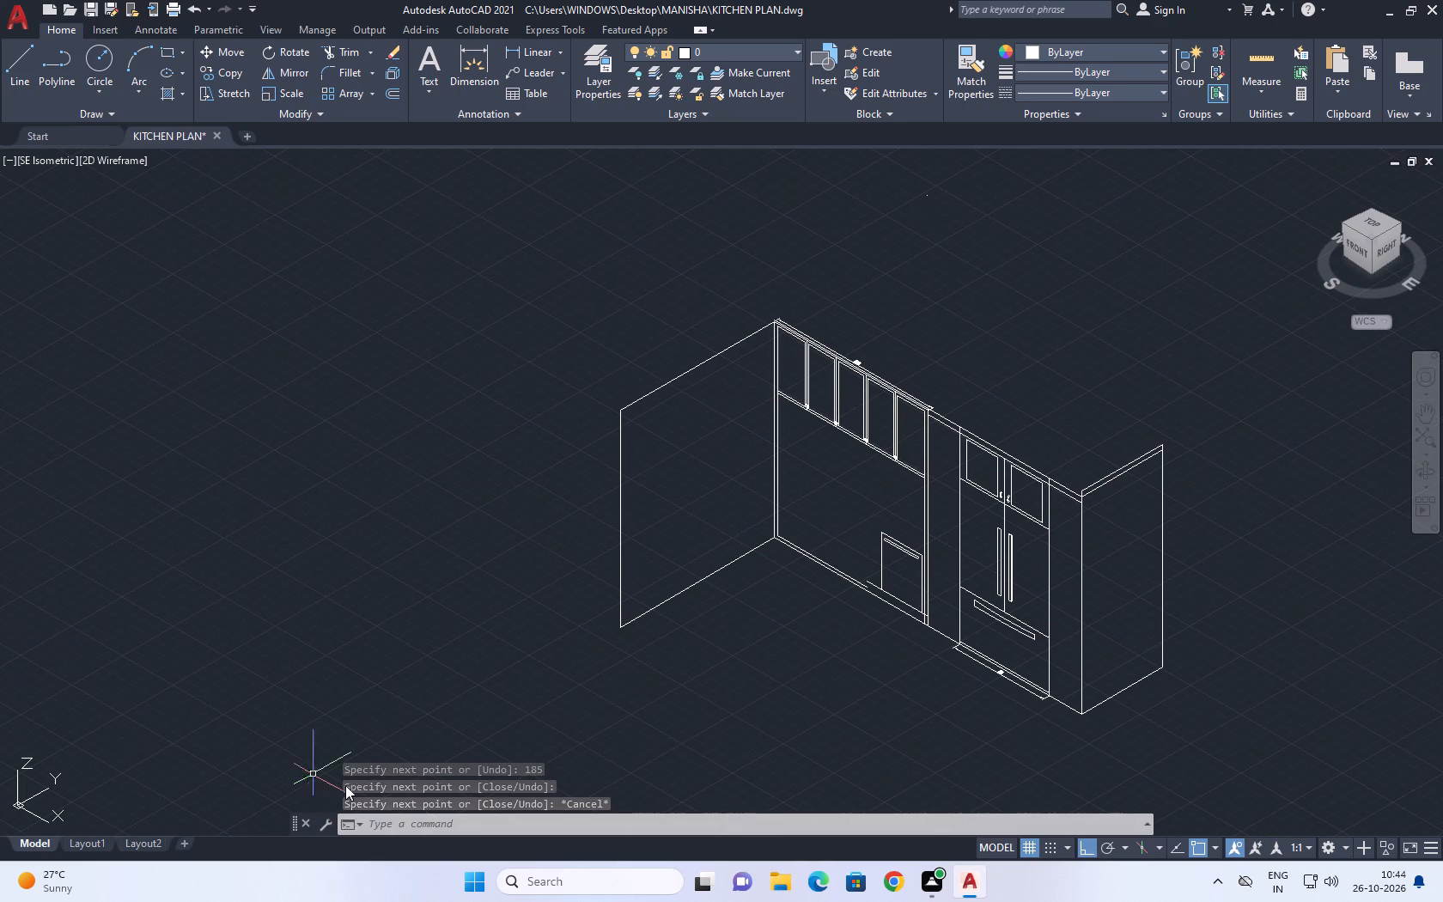
middle_click_drag(773, 592, 603, 627)
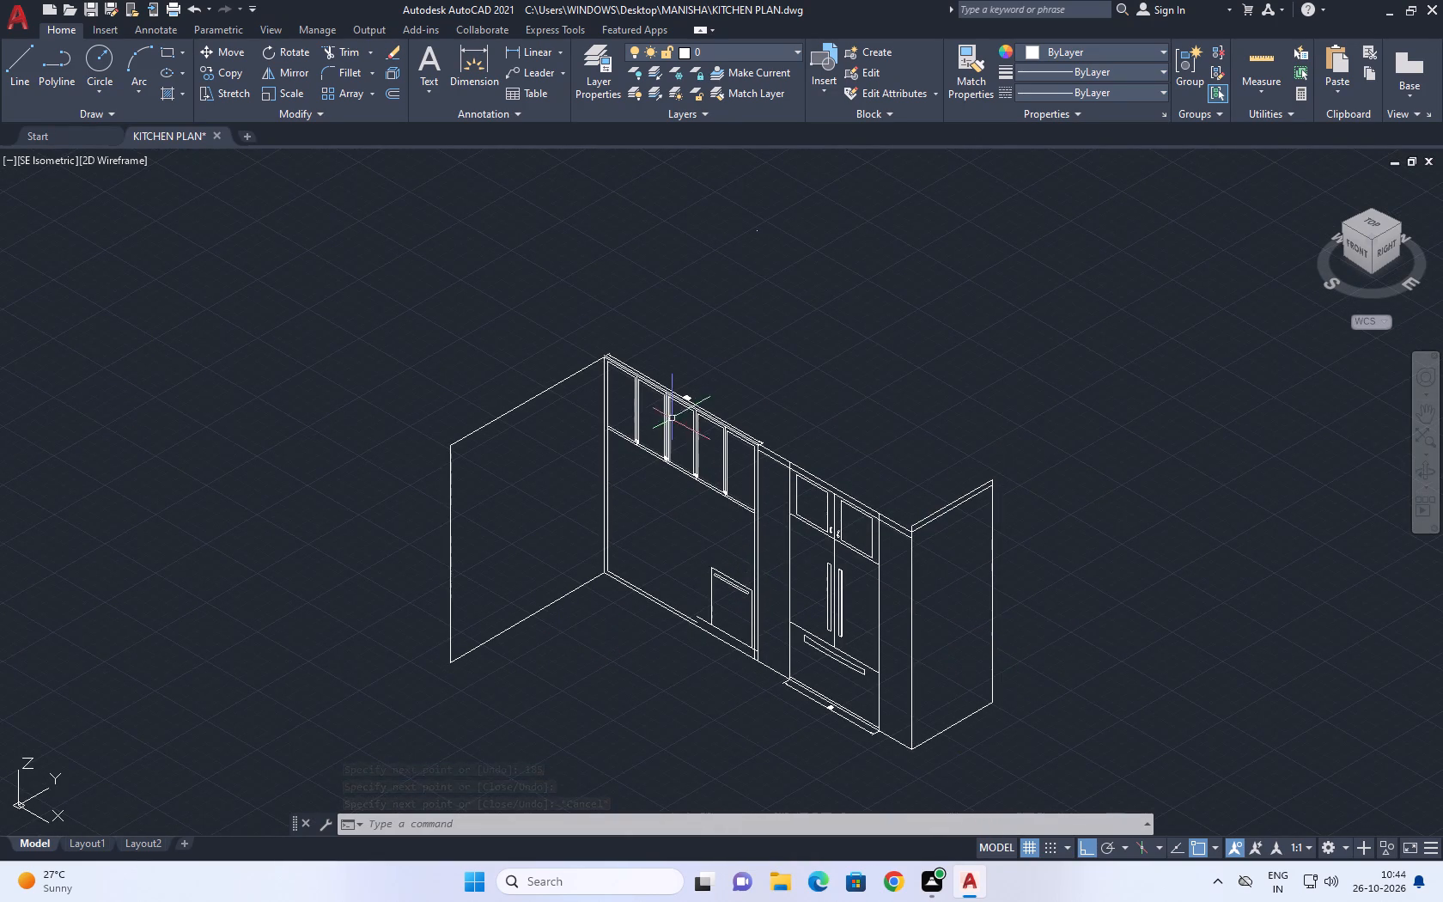
middle_click_drag(696, 446, 683, 481)
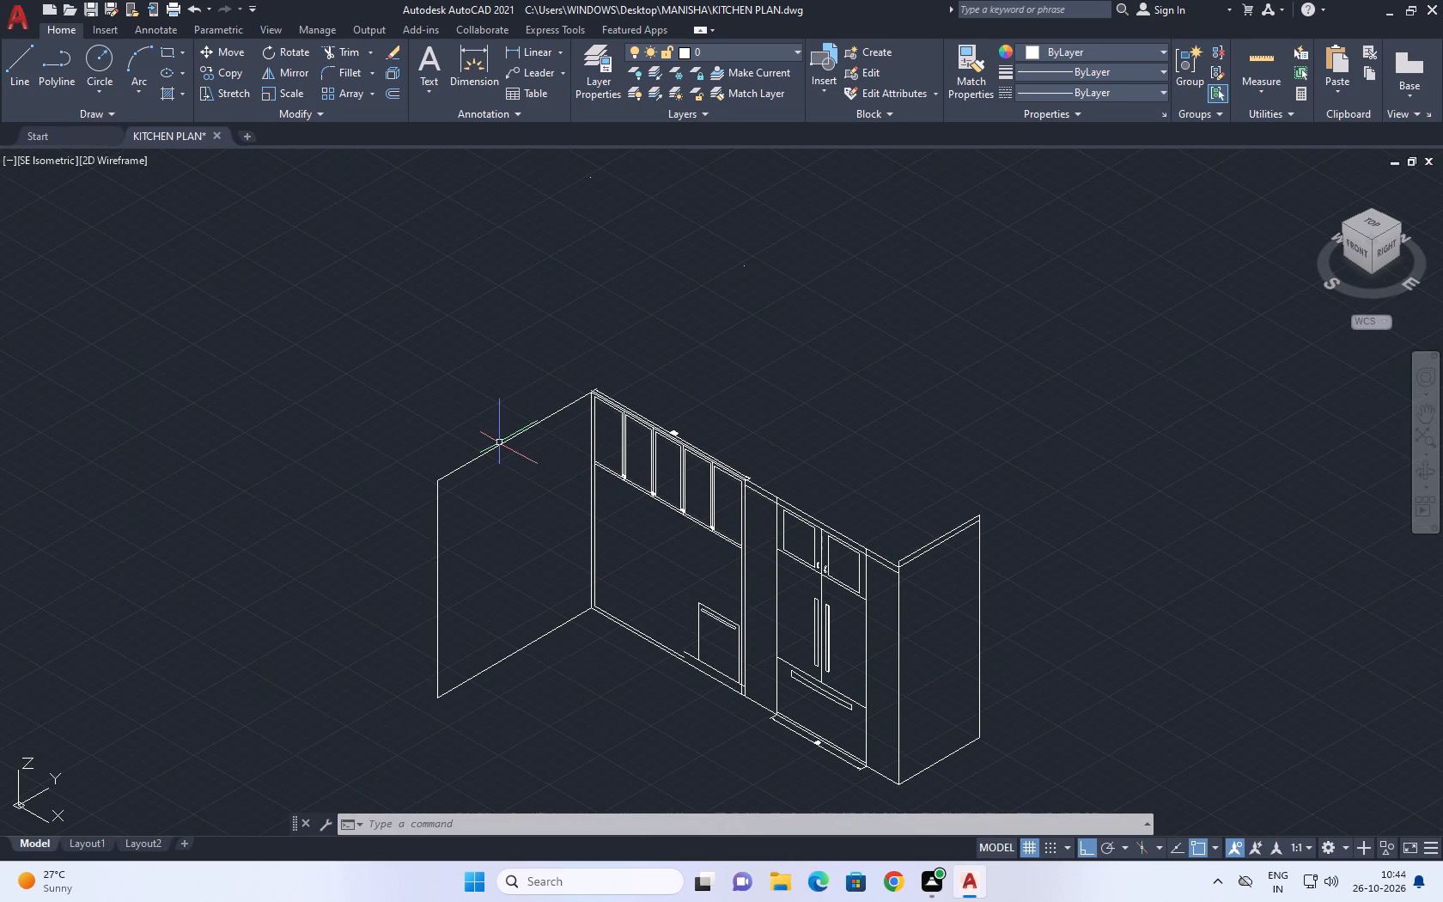
scroll(571, 409, "up", 3)
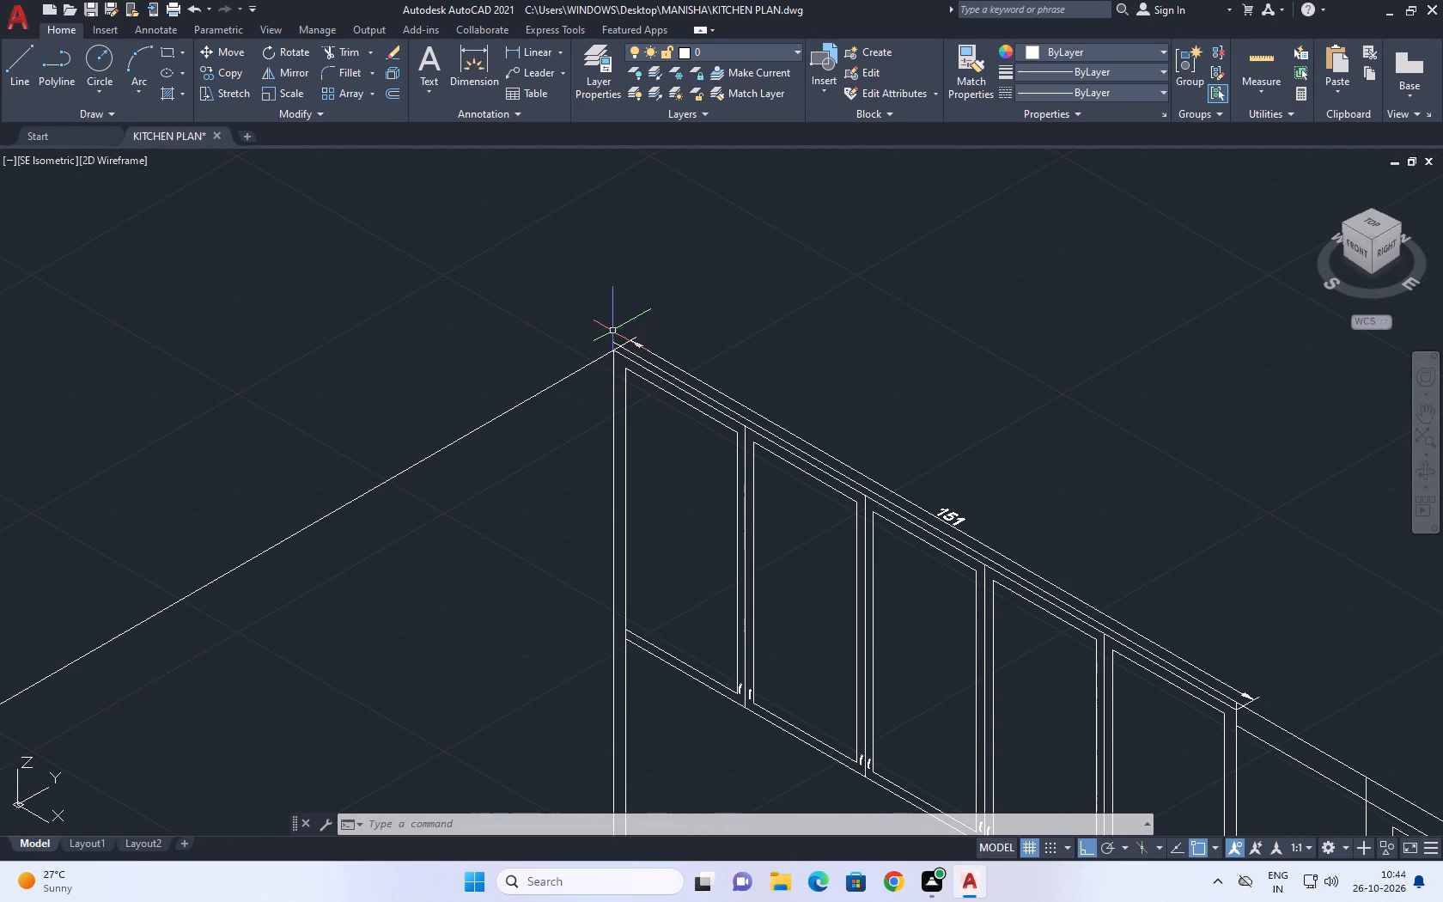
scroll(629, 358, "up", 1)
left_click(629, 350)
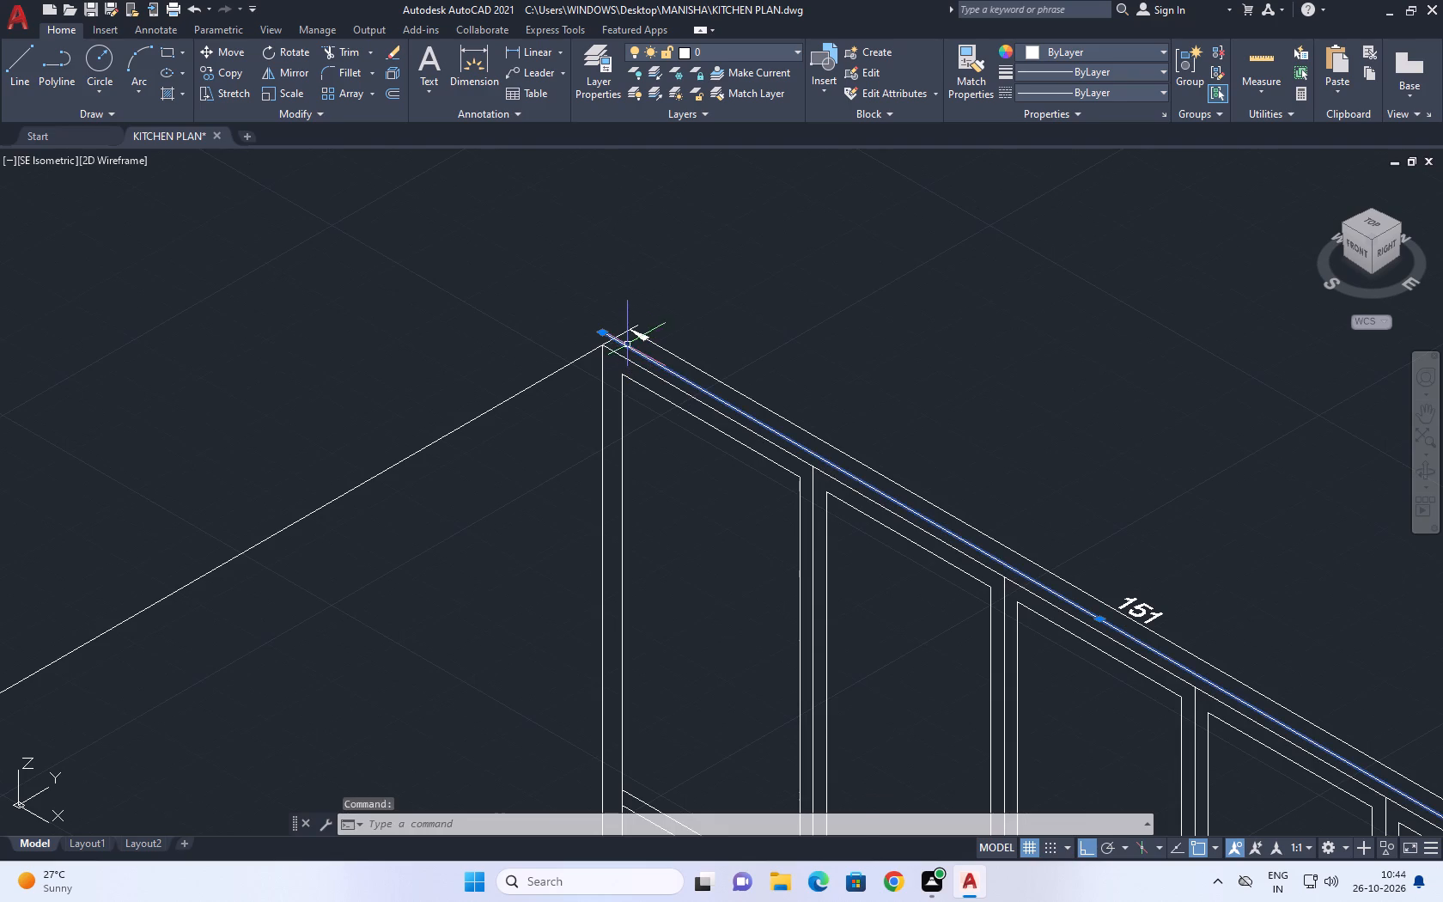
scroll(407, 365, "down", 2)
scroll(844, 568, "up", 3)
scroll(980, 609, "up", 2)
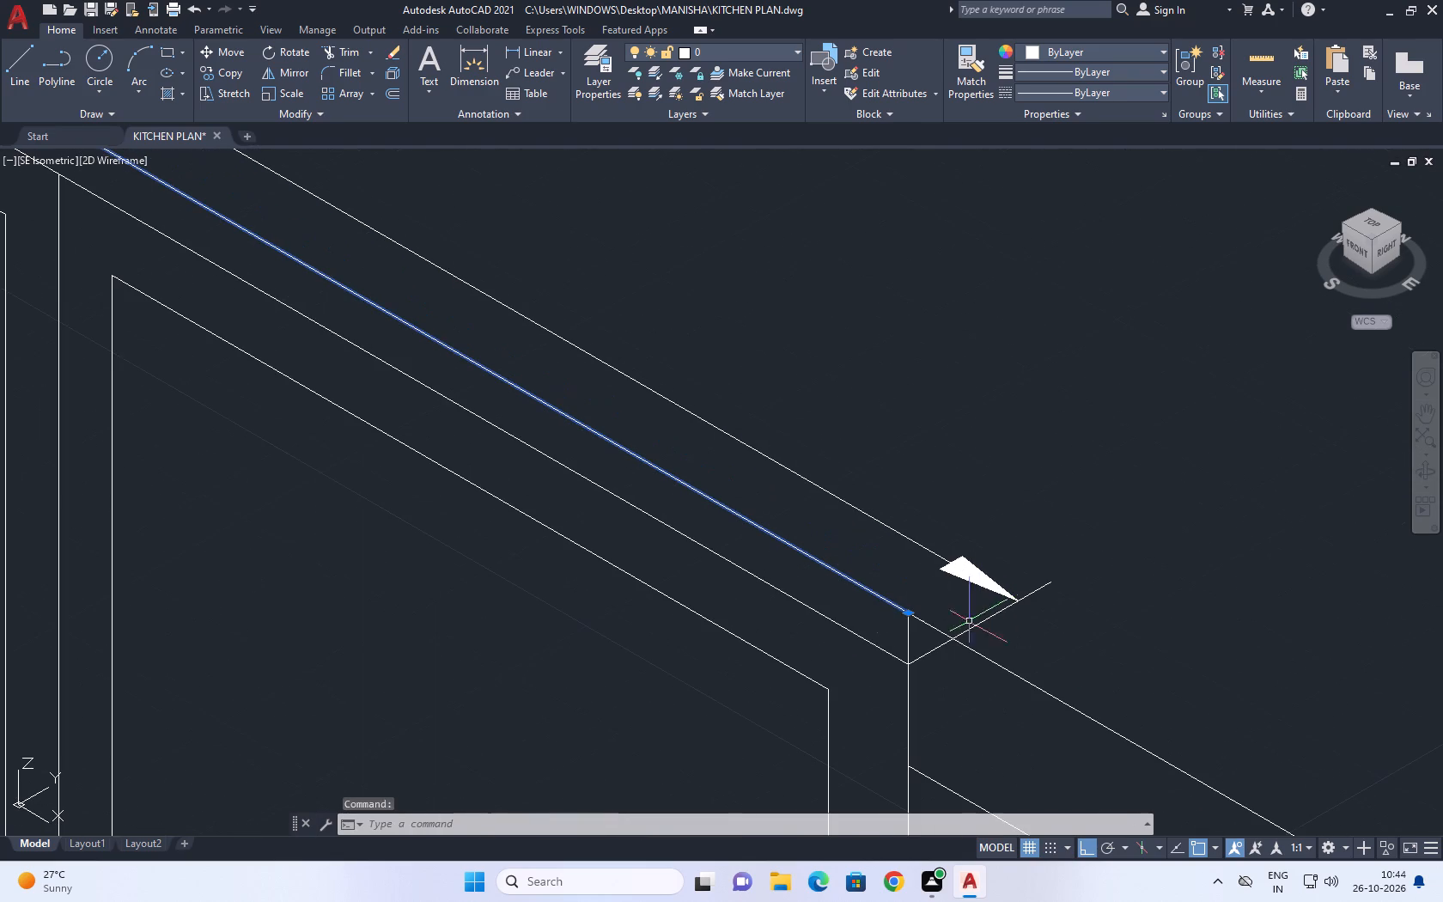
scroll(925, 621, "down", 4)
middle_click_drag(368, 411, 529, 522)
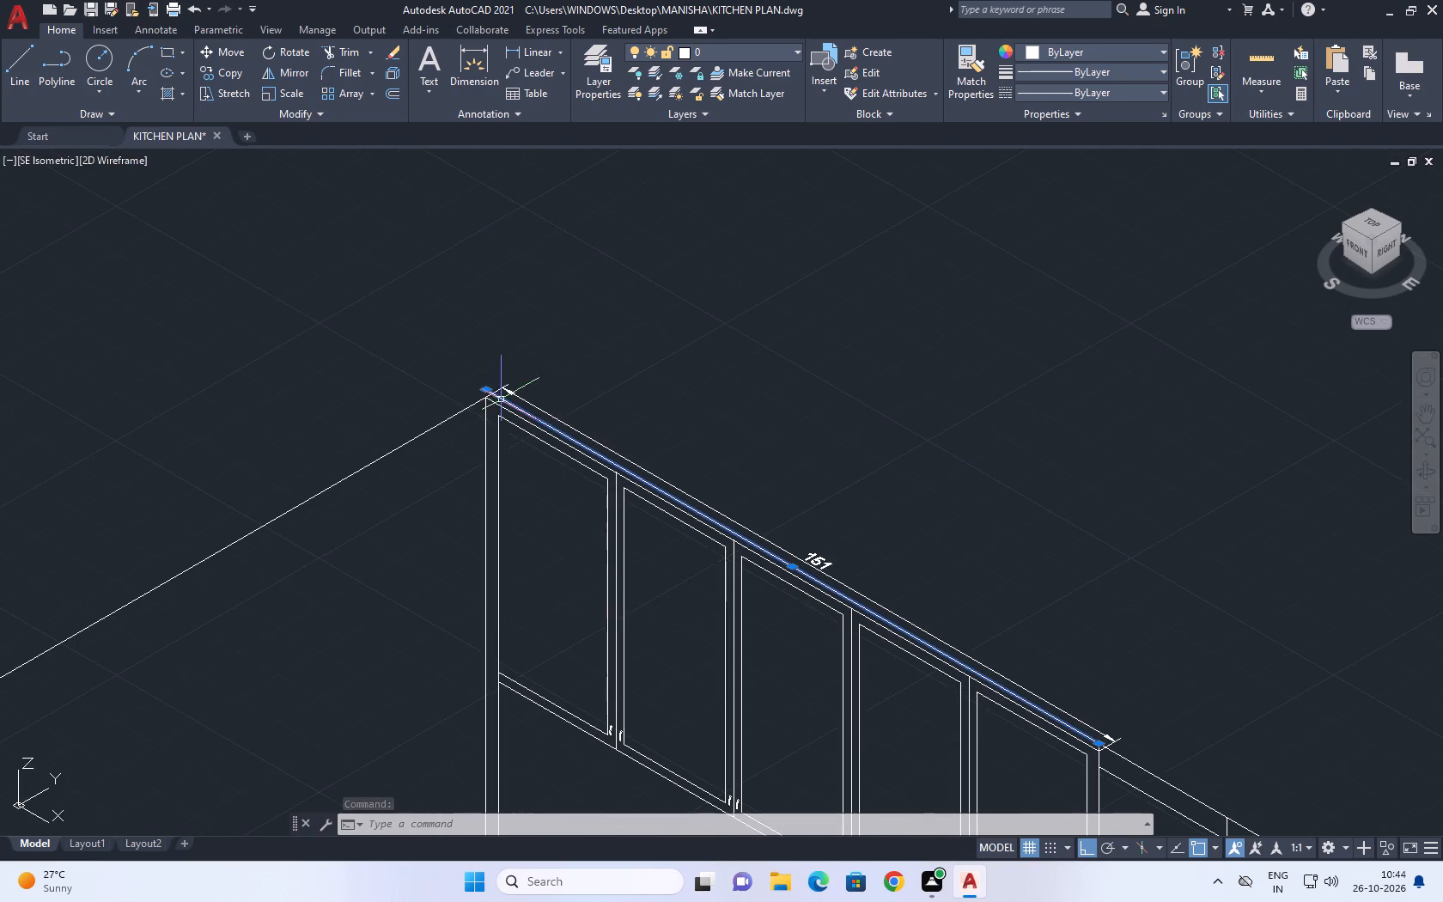
scroll(484, 399, "up", 6)
left_click(508, 389)
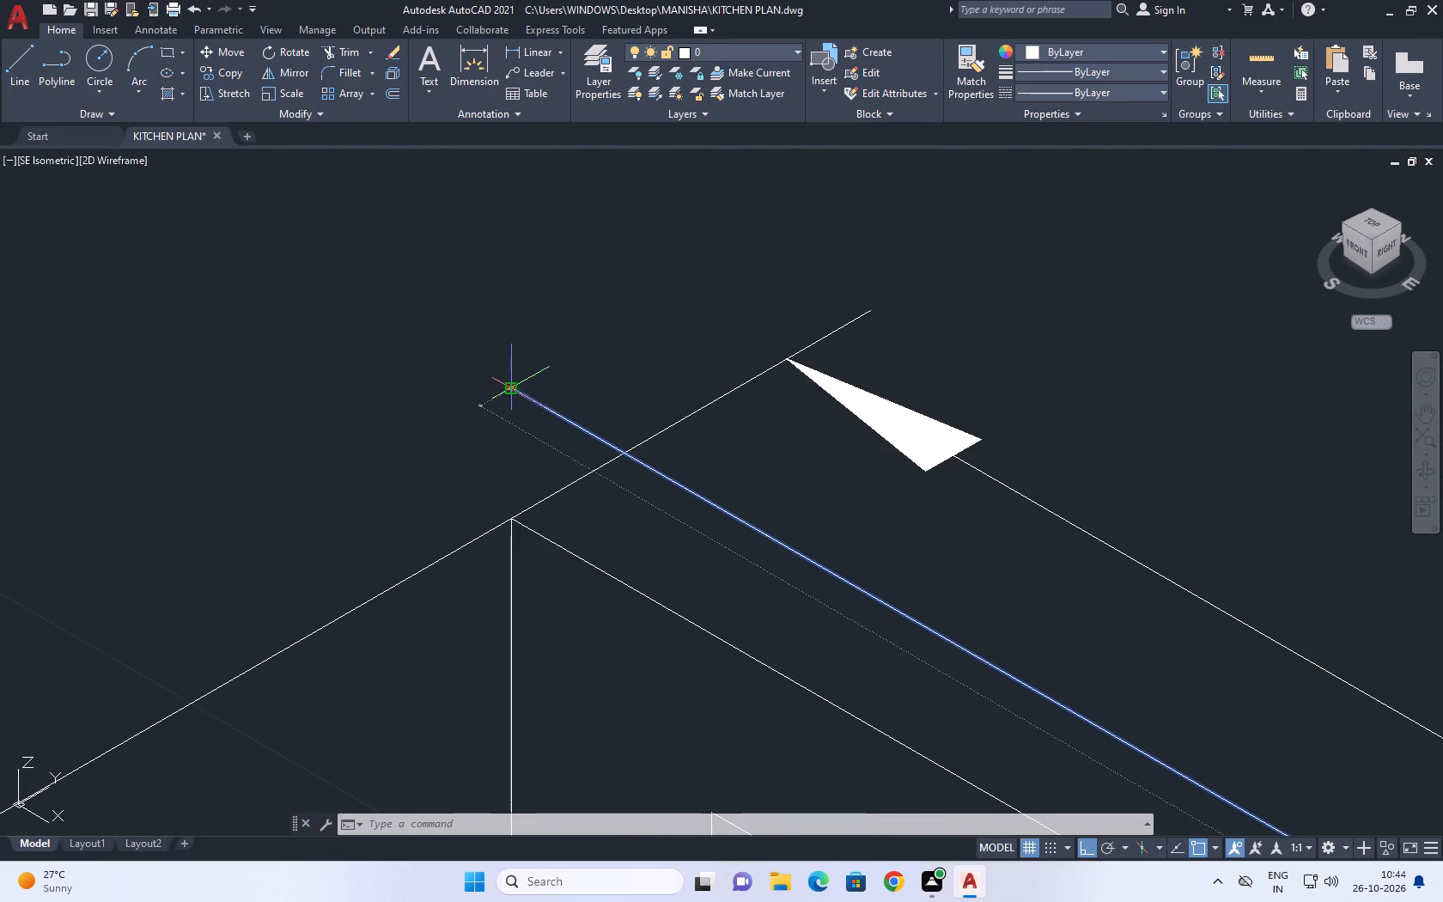
left_click(625, 456)
right_click(581, 372)
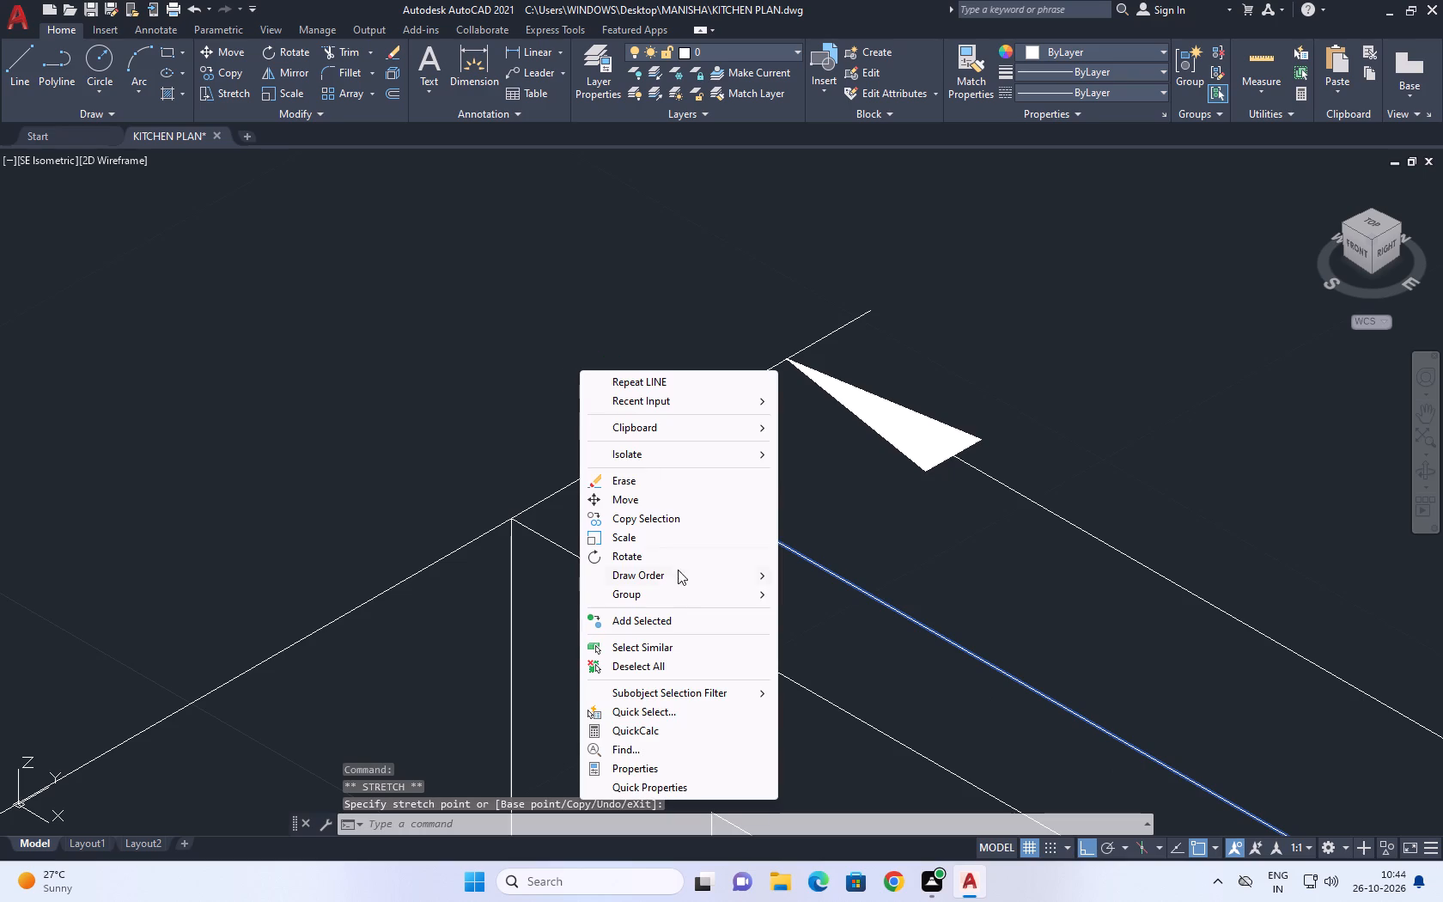
left_click(671, 662)
scroll(646, 549, "down", 7)
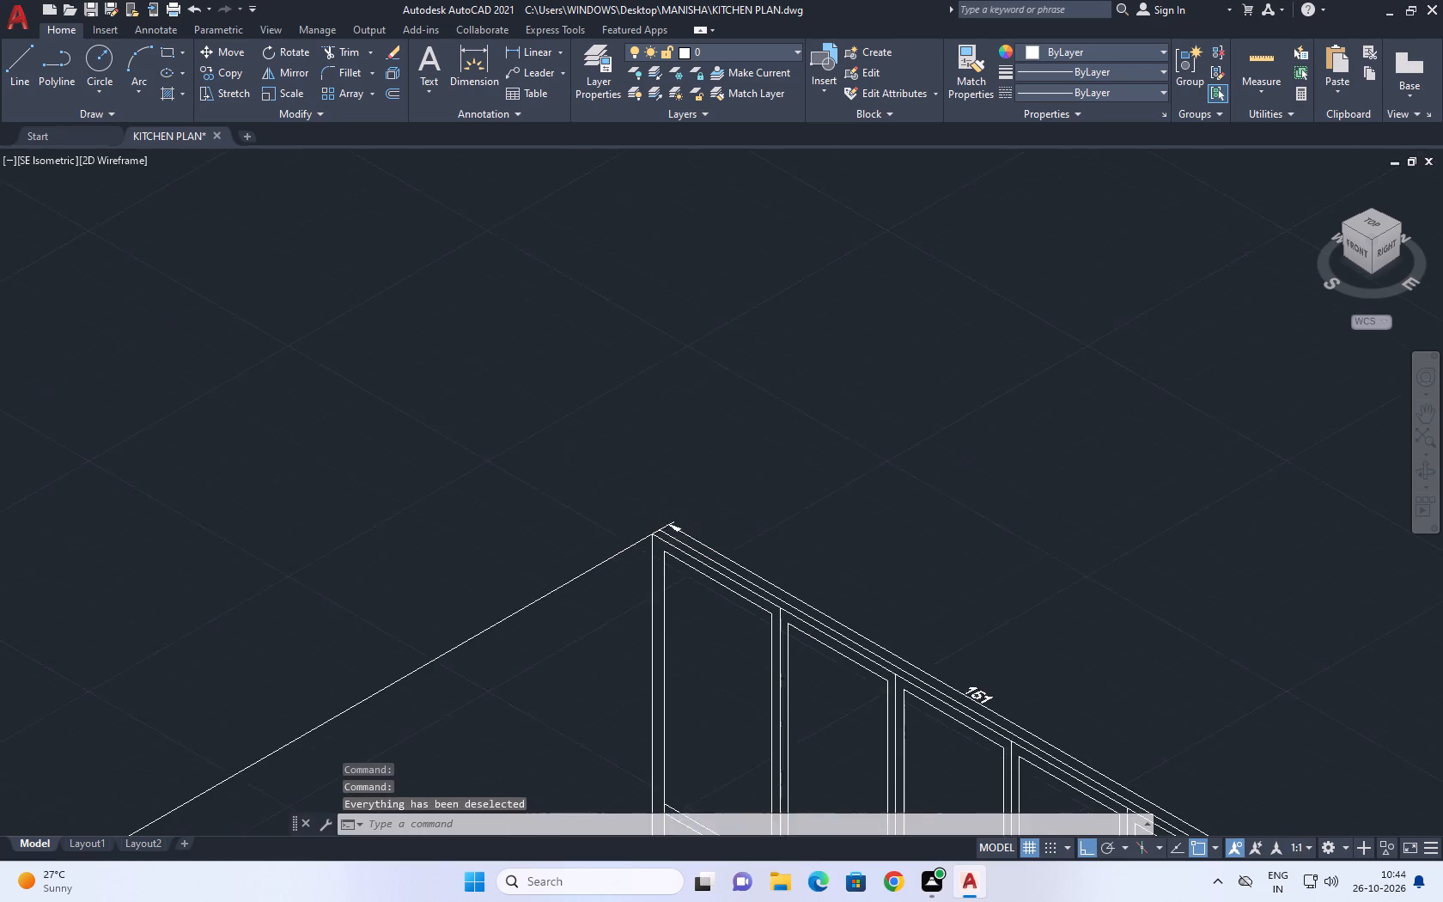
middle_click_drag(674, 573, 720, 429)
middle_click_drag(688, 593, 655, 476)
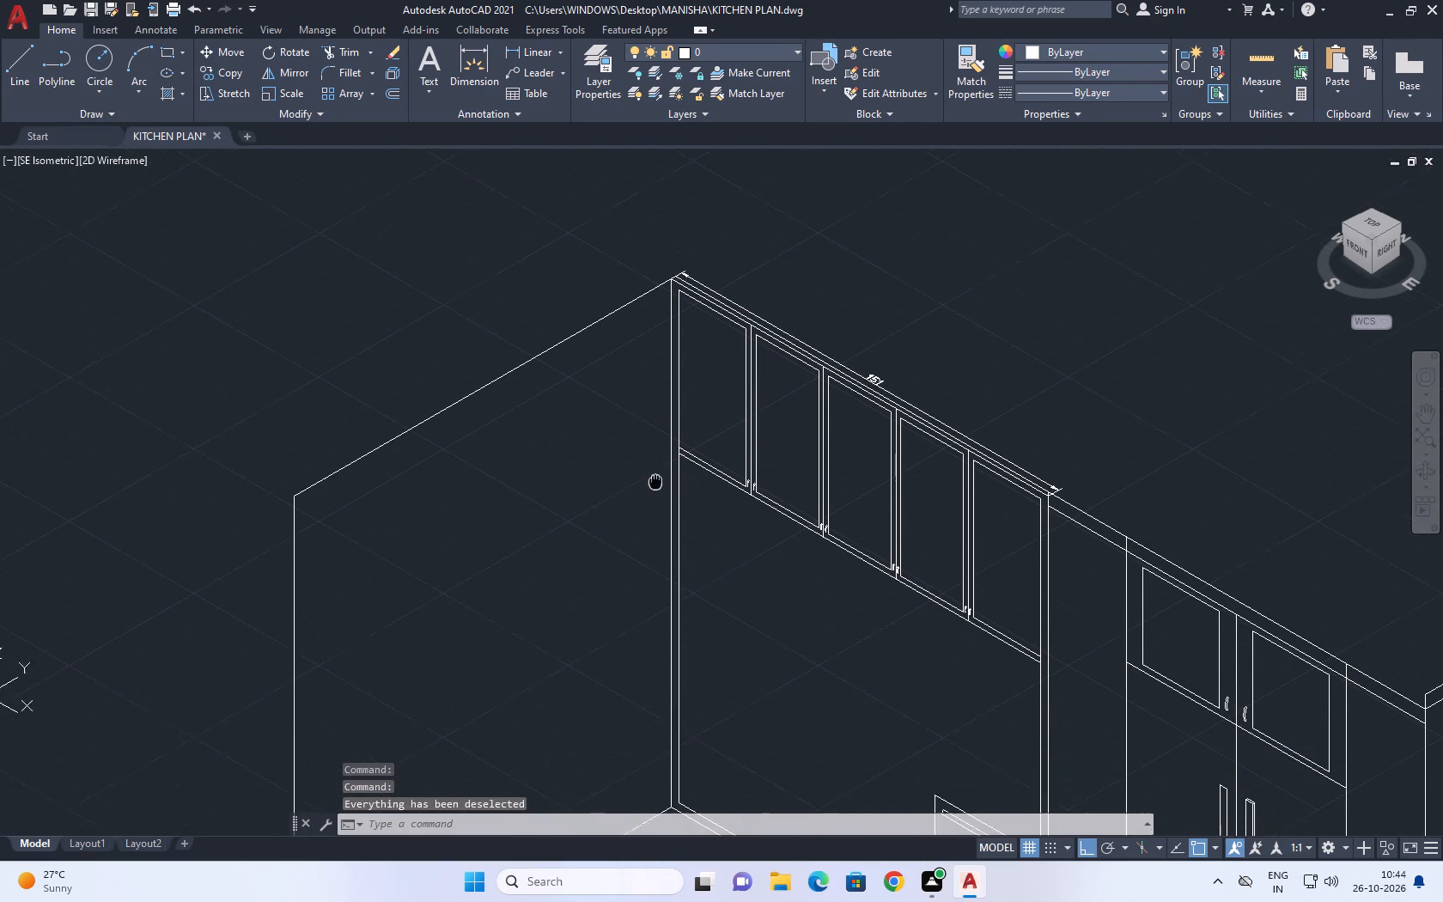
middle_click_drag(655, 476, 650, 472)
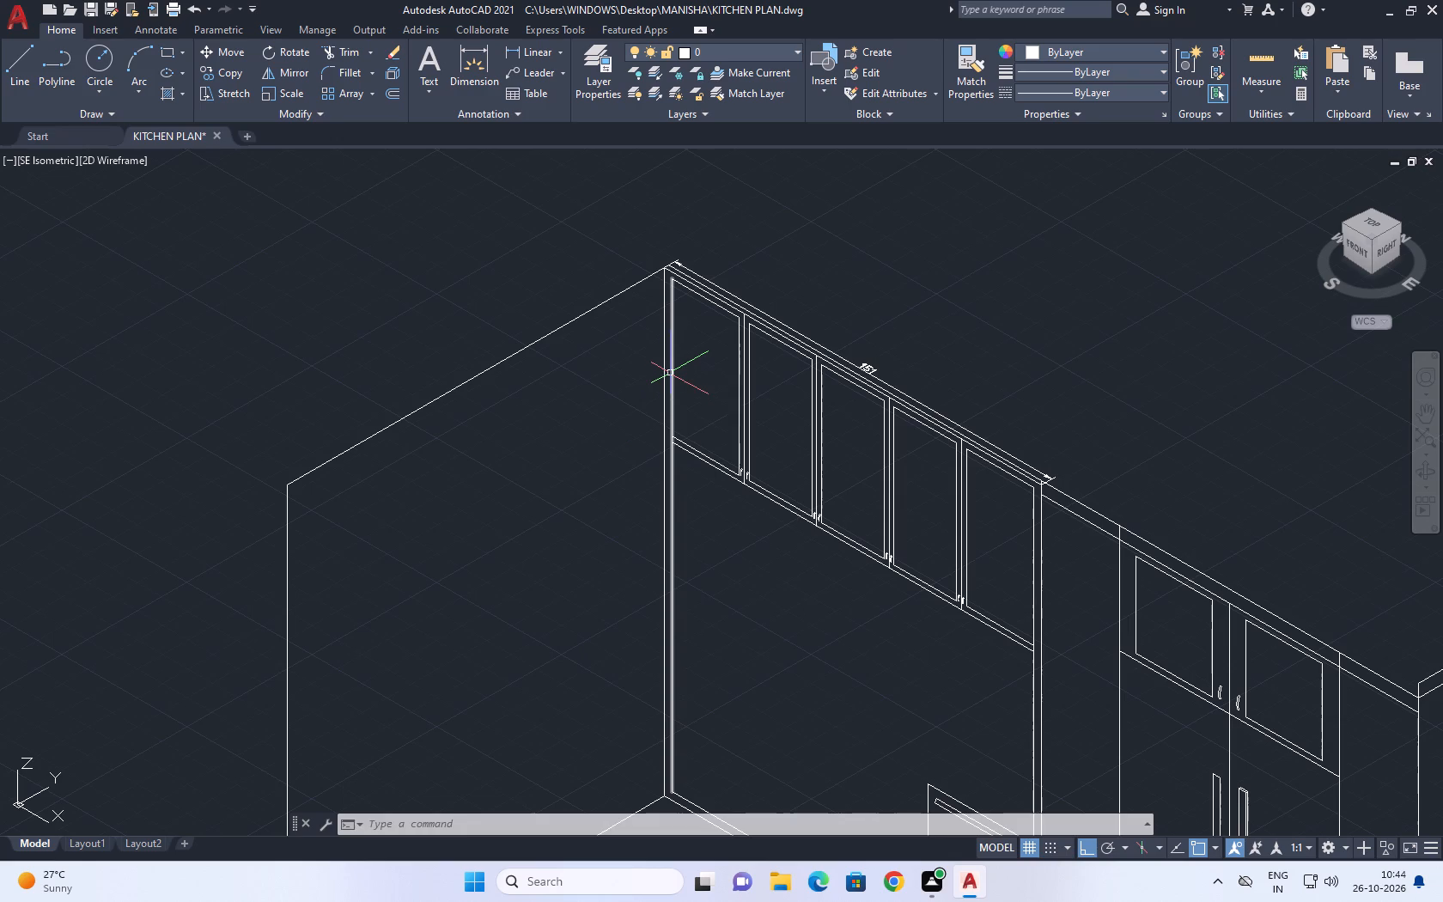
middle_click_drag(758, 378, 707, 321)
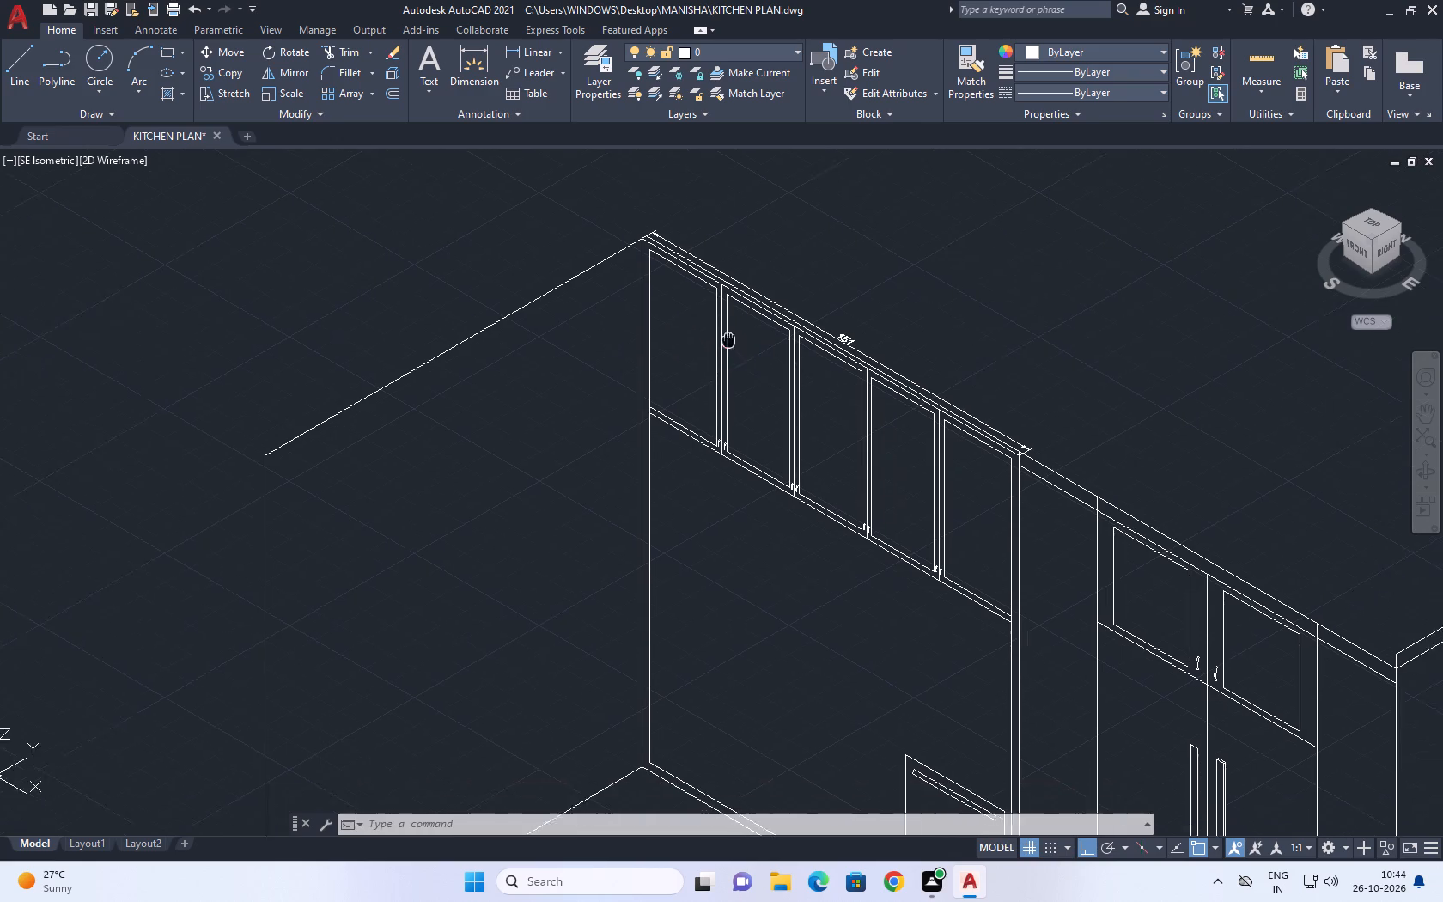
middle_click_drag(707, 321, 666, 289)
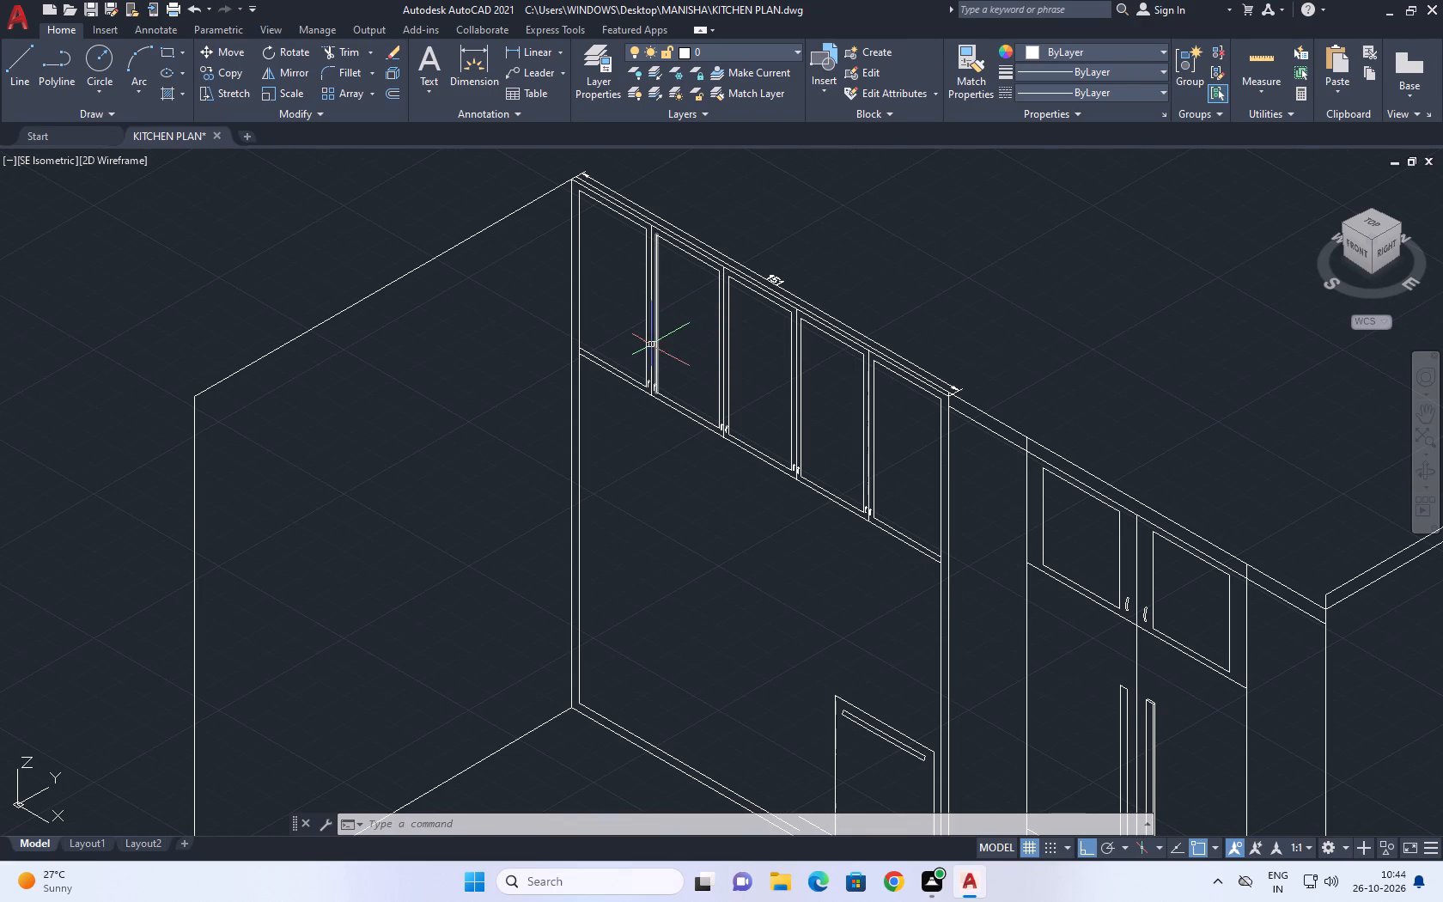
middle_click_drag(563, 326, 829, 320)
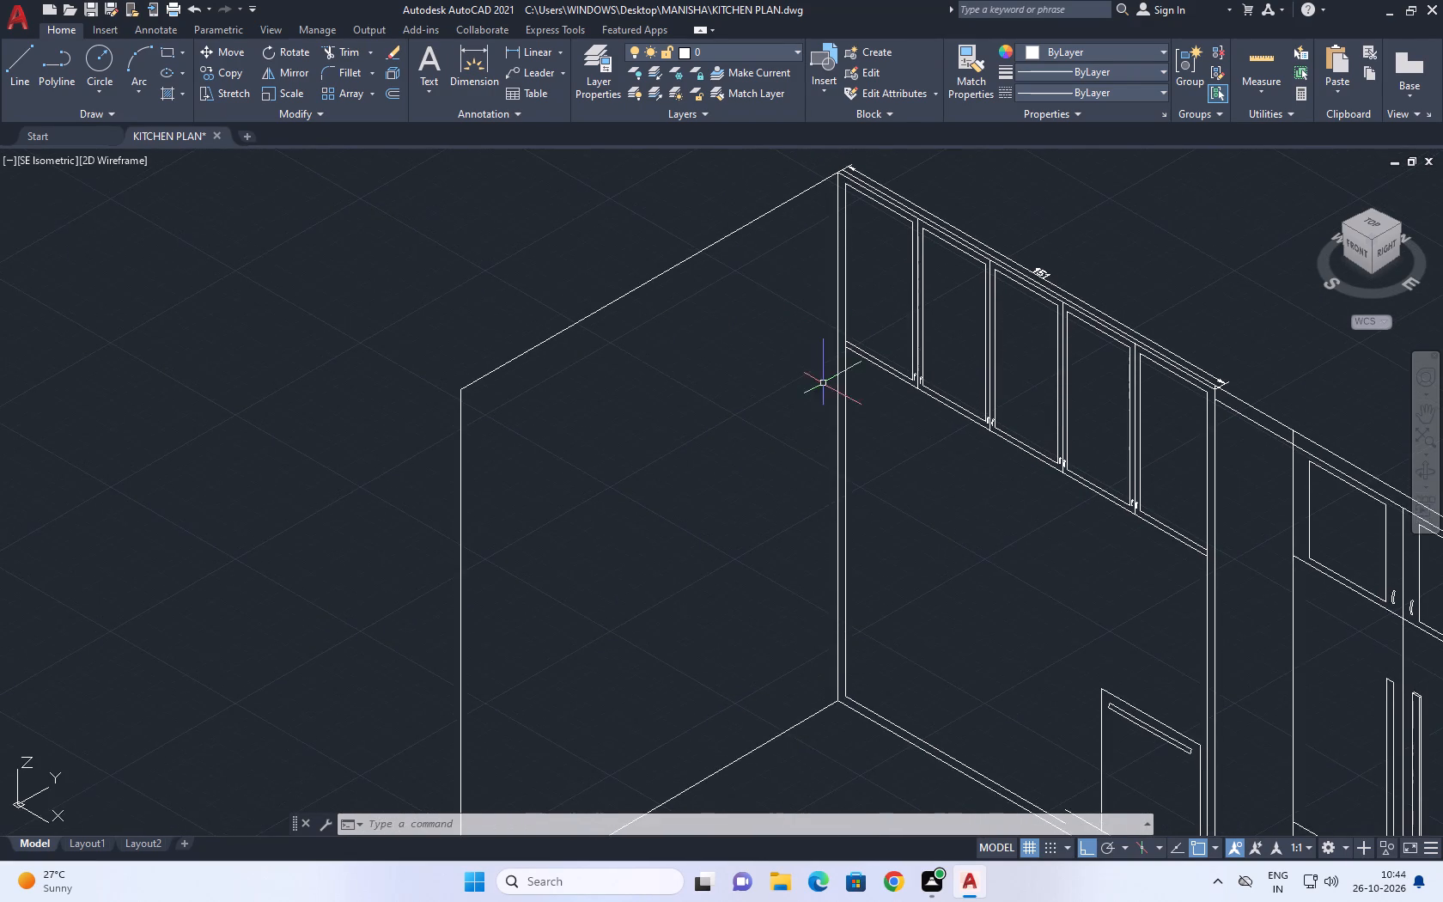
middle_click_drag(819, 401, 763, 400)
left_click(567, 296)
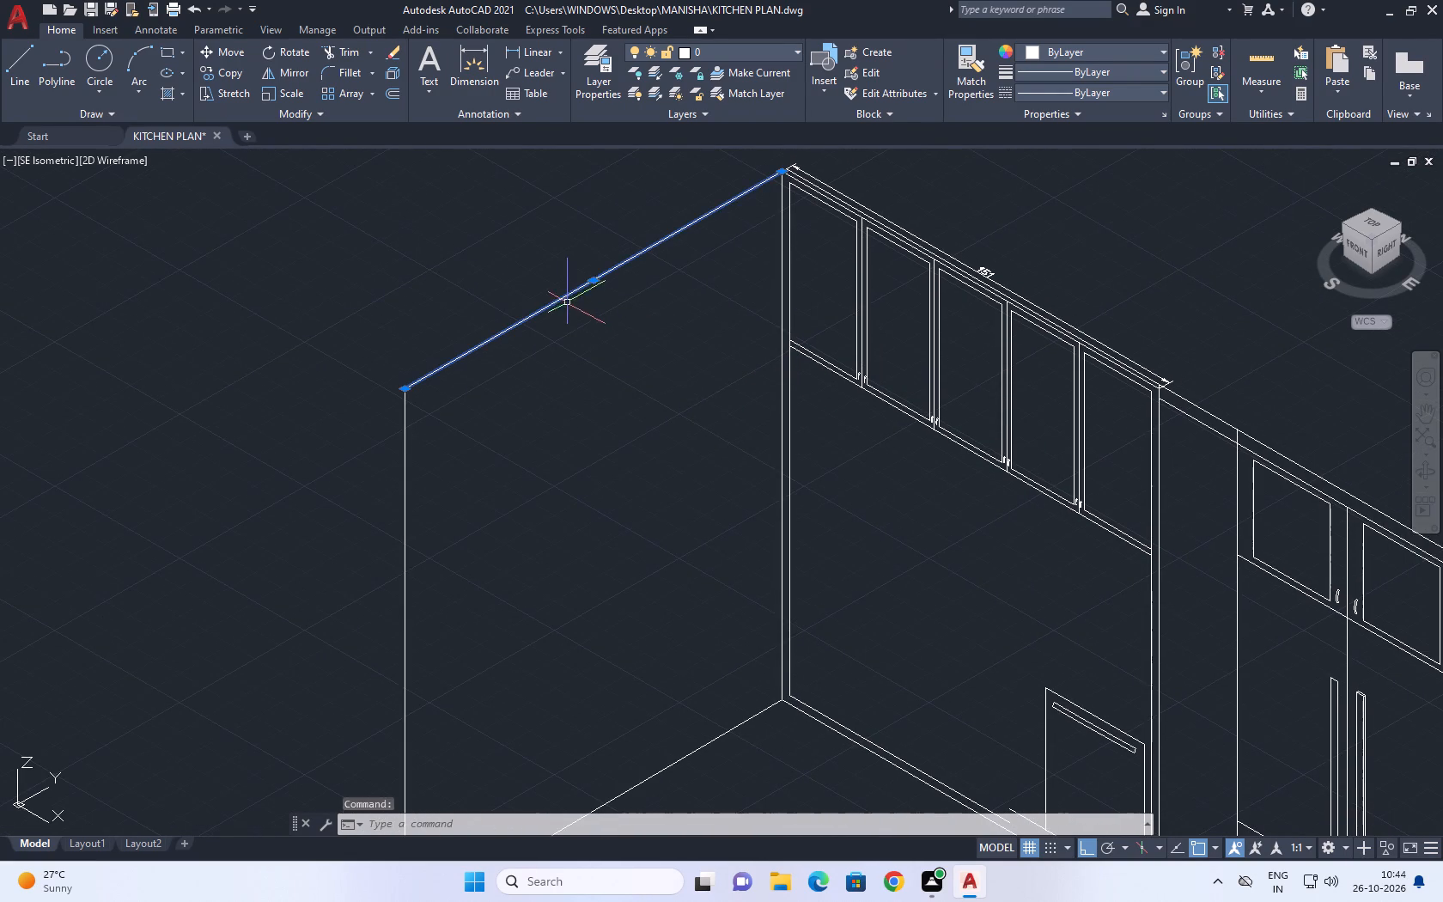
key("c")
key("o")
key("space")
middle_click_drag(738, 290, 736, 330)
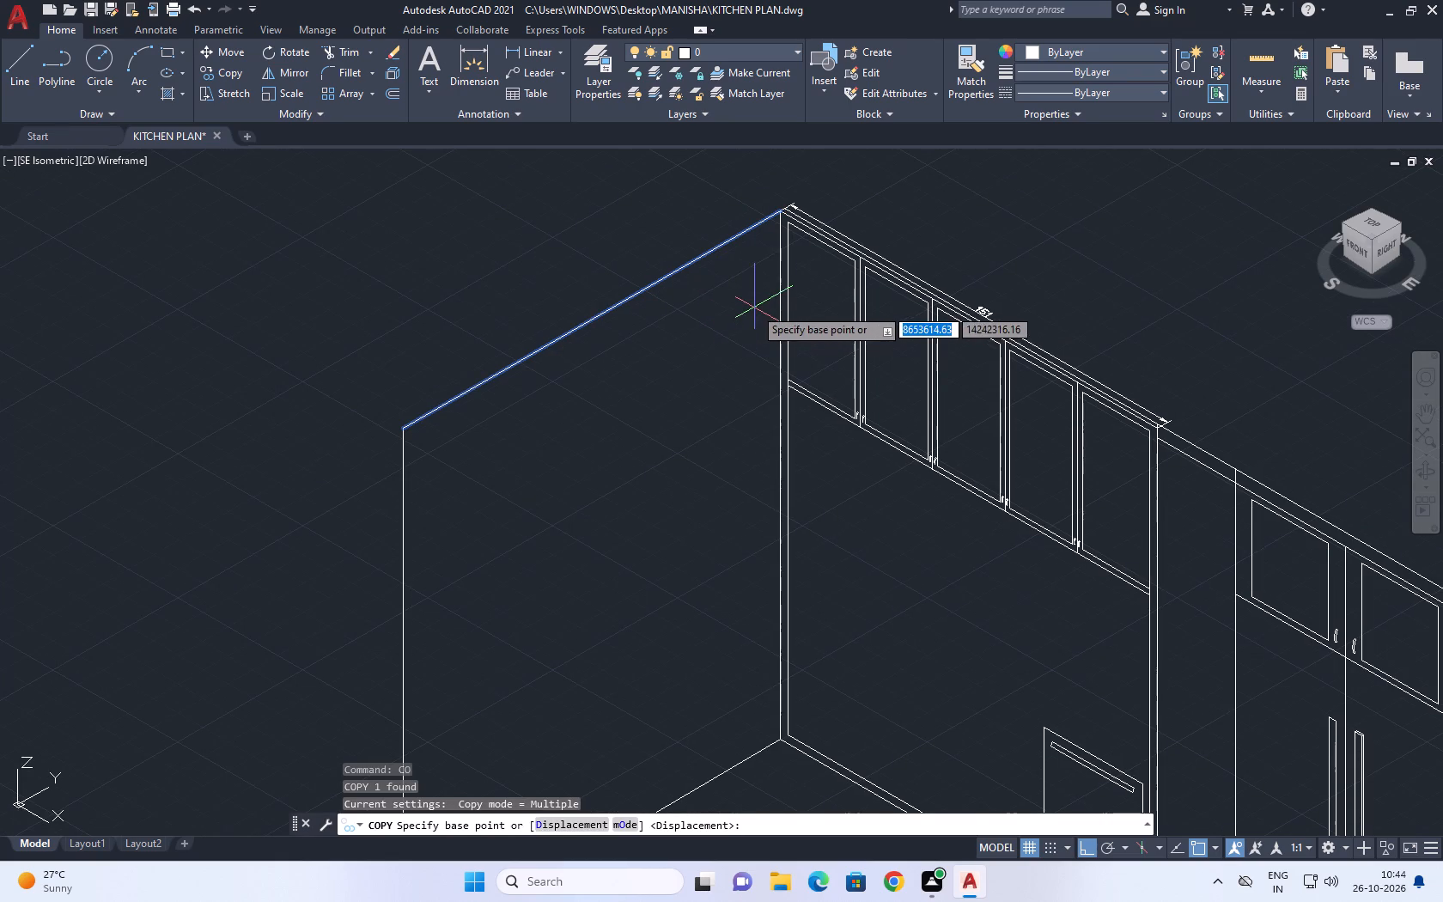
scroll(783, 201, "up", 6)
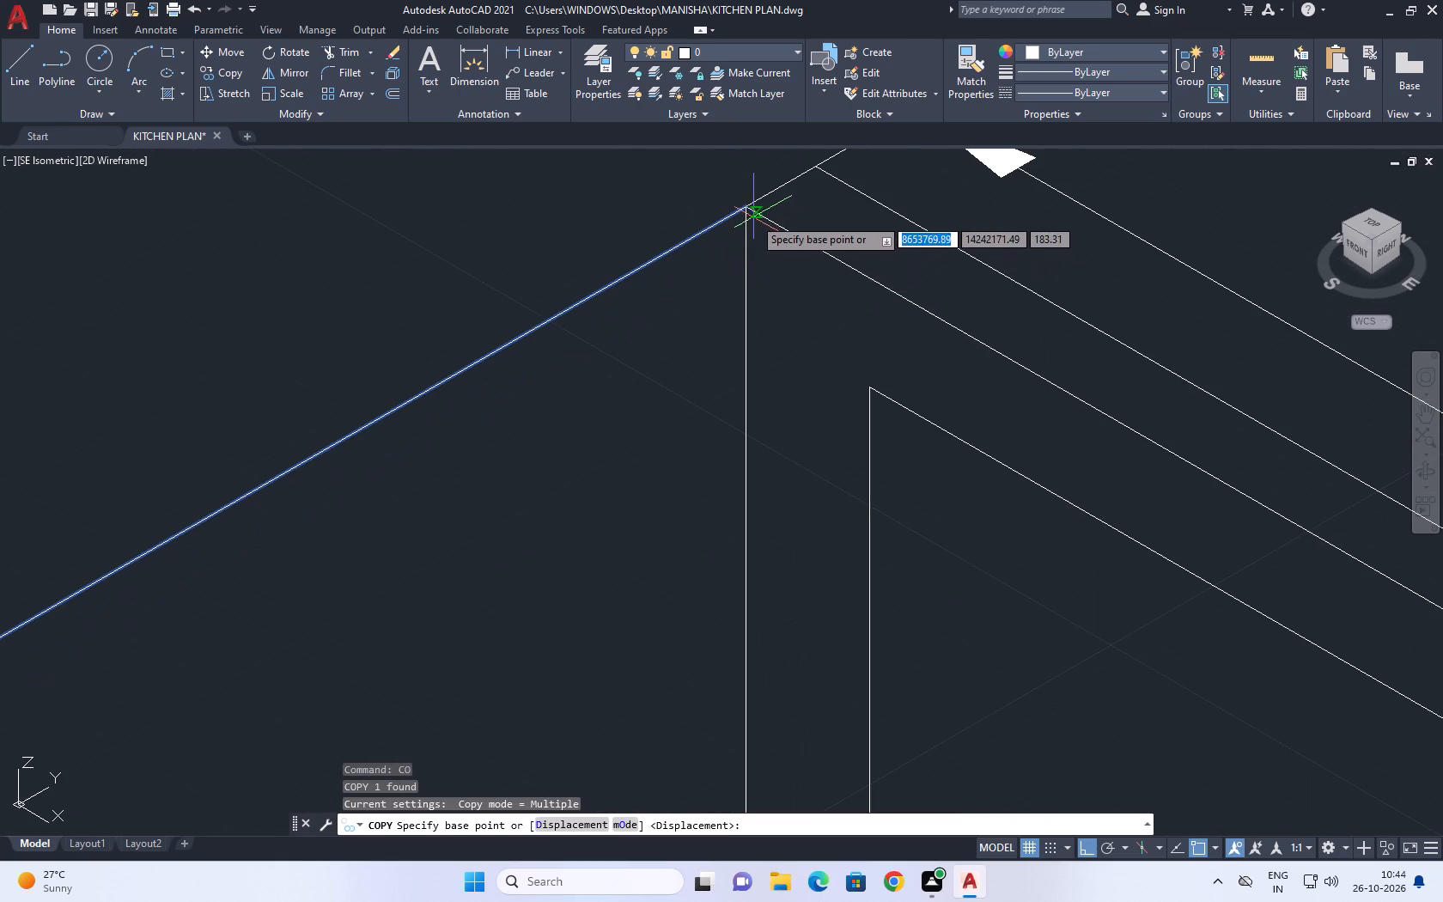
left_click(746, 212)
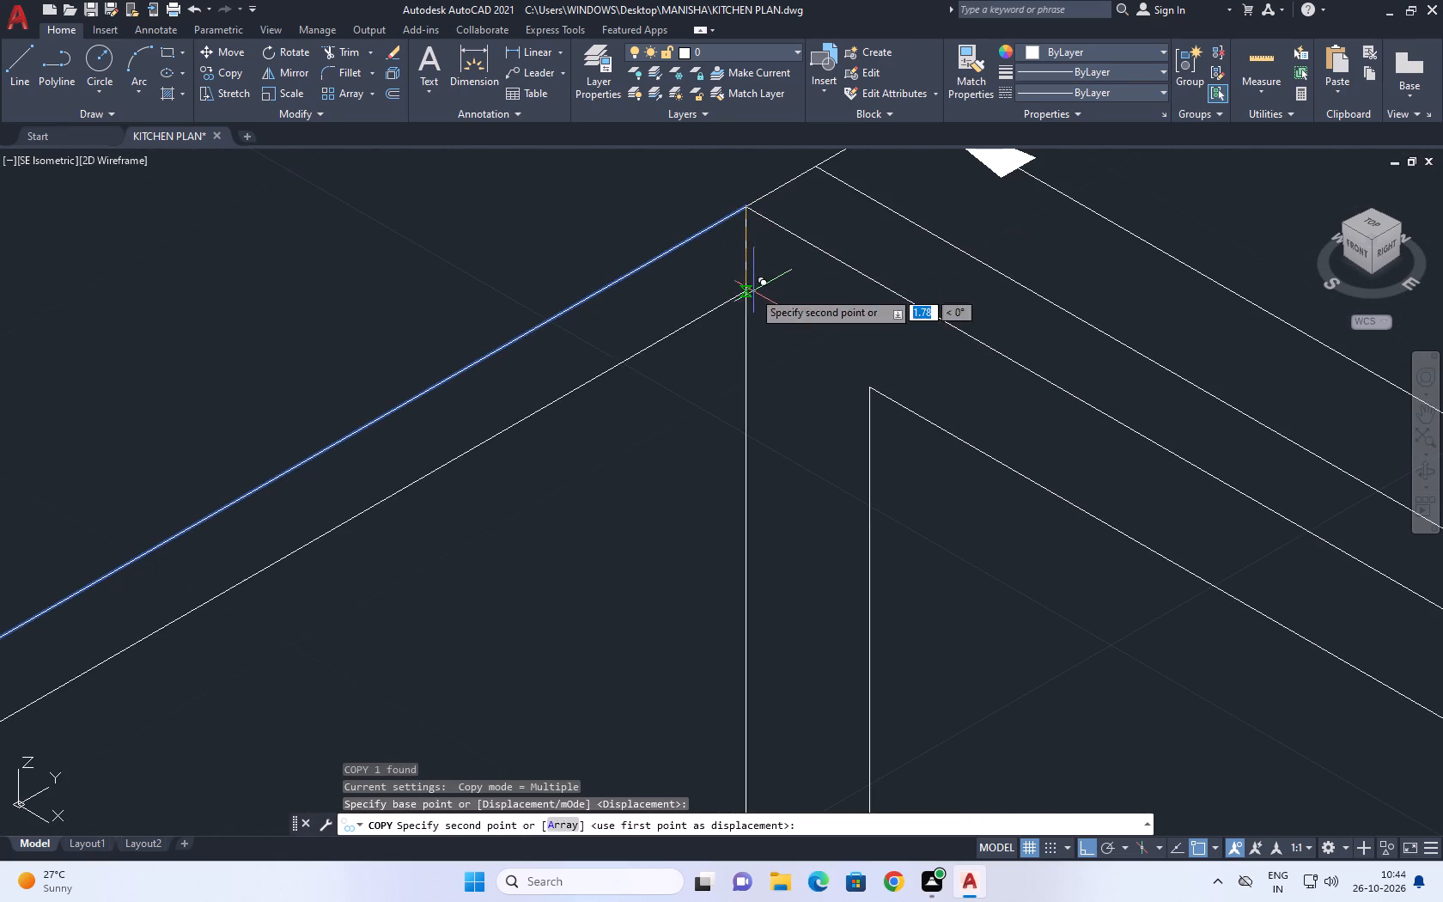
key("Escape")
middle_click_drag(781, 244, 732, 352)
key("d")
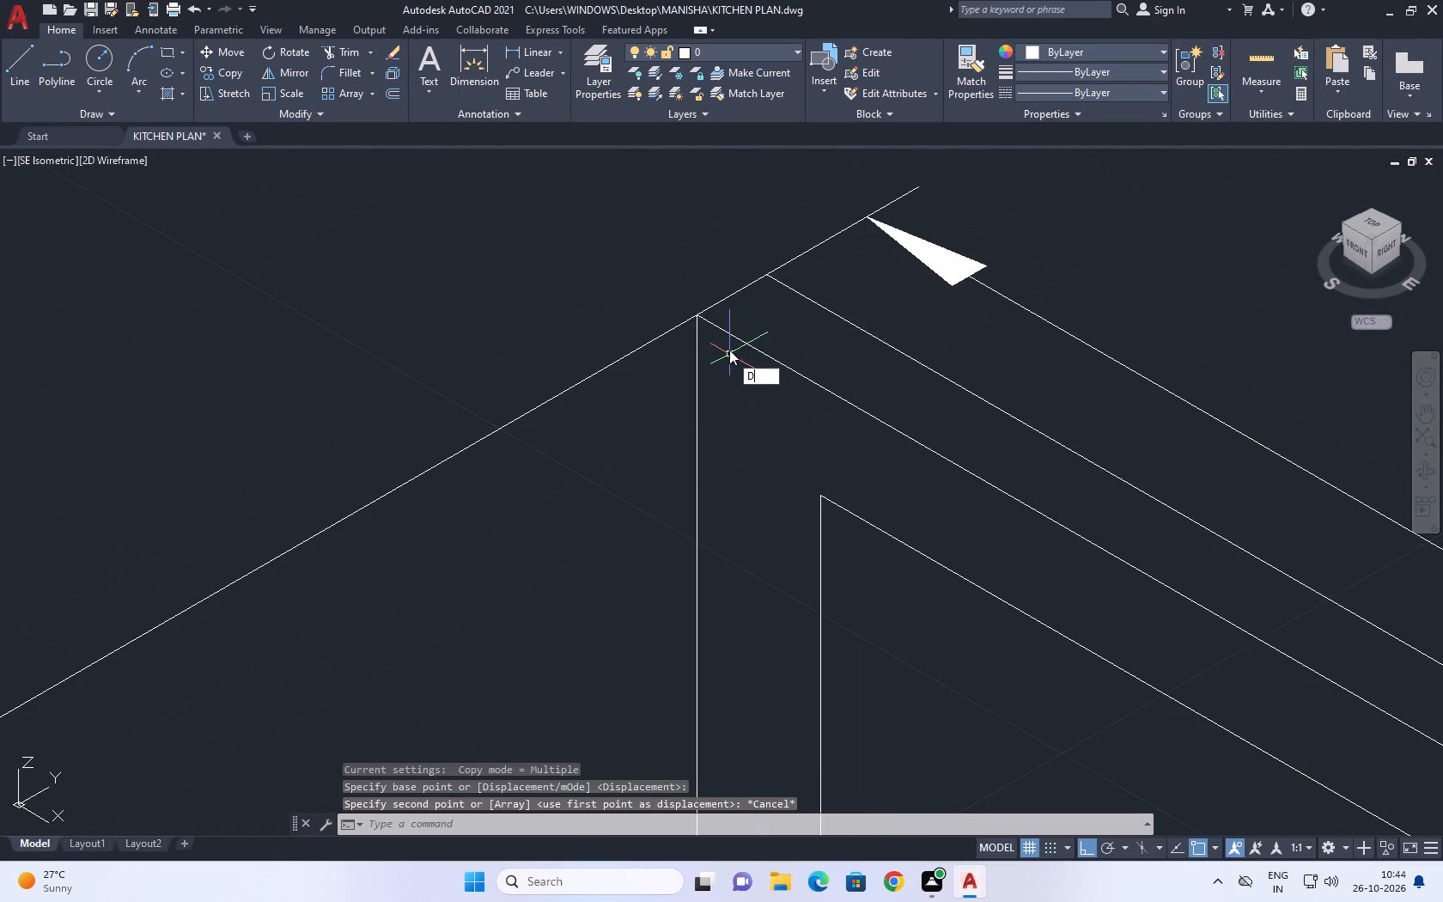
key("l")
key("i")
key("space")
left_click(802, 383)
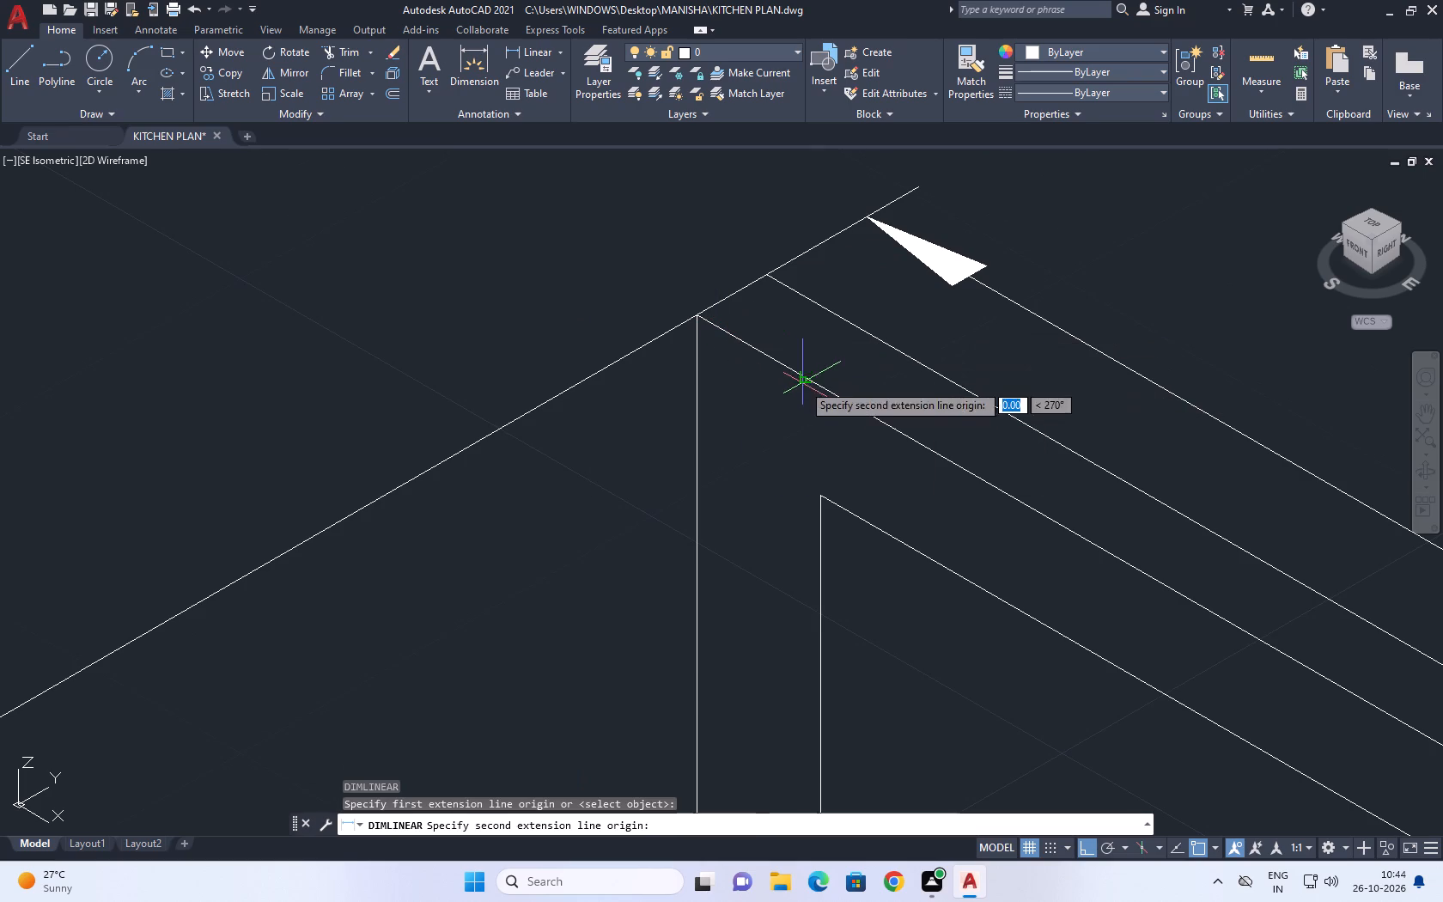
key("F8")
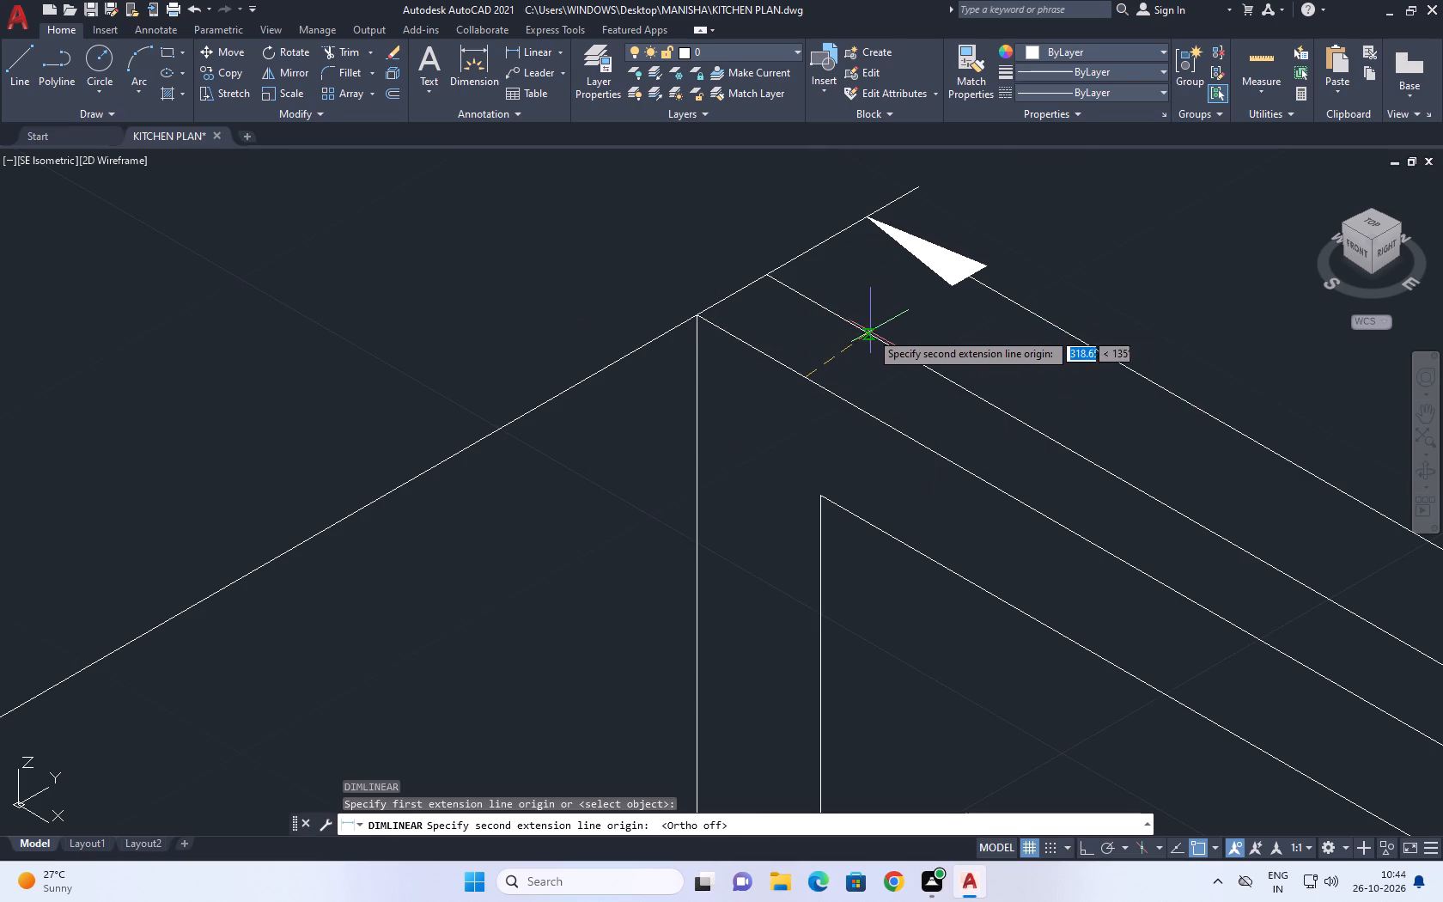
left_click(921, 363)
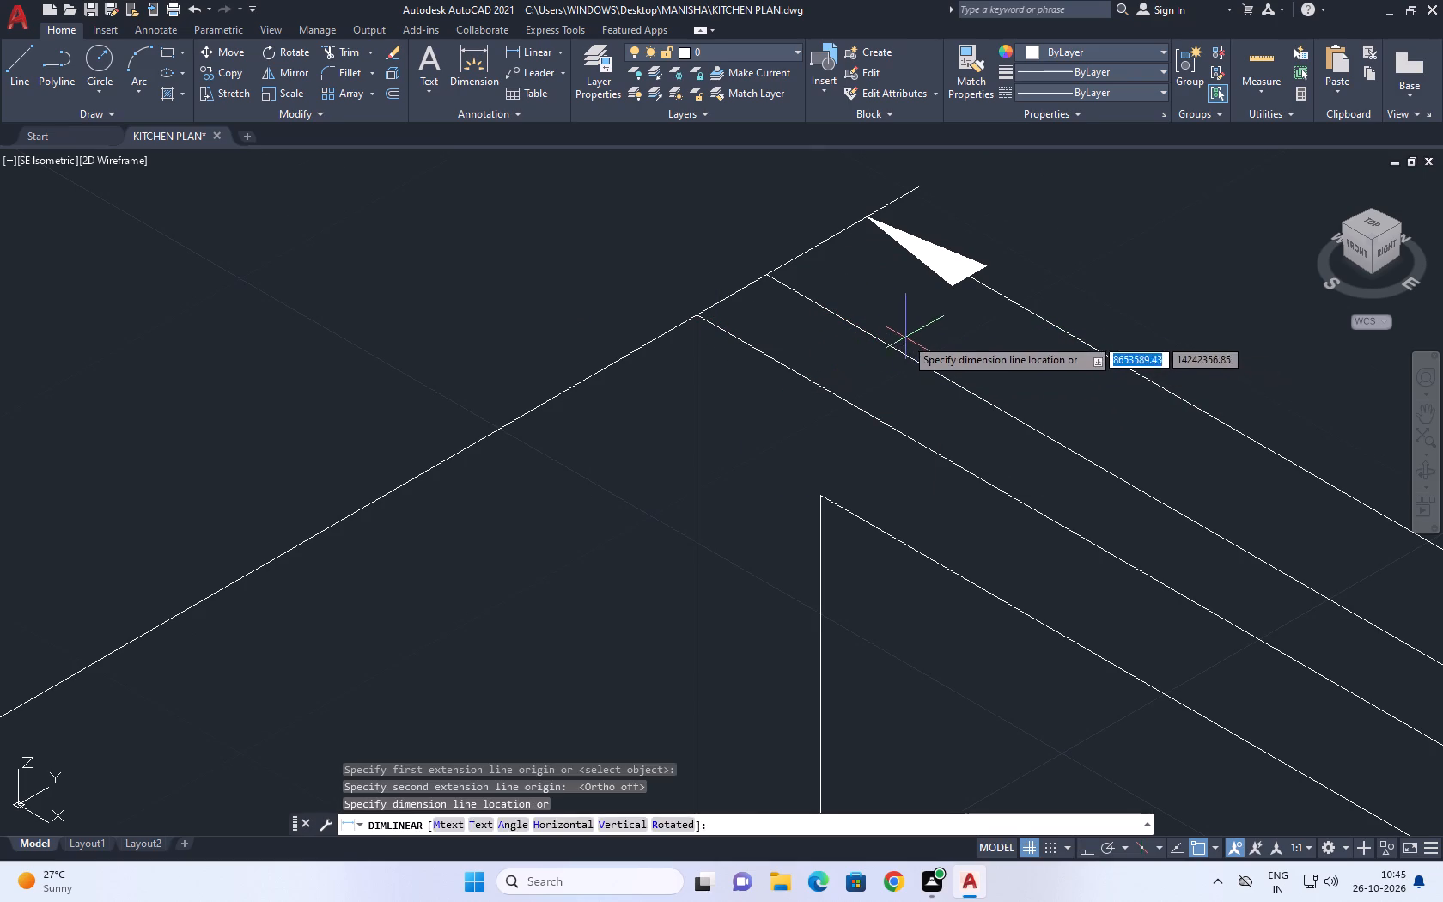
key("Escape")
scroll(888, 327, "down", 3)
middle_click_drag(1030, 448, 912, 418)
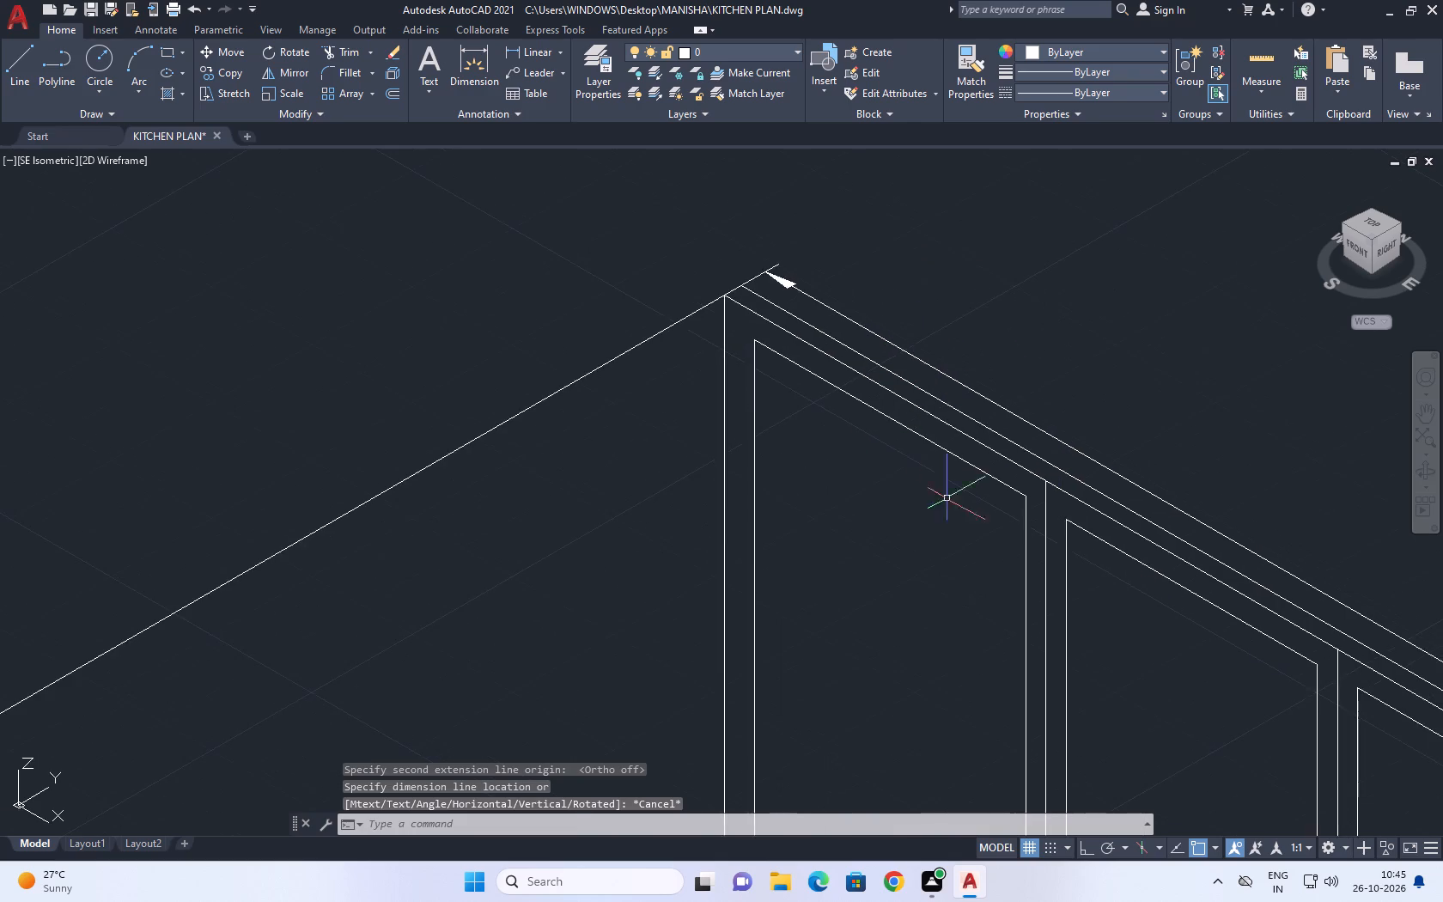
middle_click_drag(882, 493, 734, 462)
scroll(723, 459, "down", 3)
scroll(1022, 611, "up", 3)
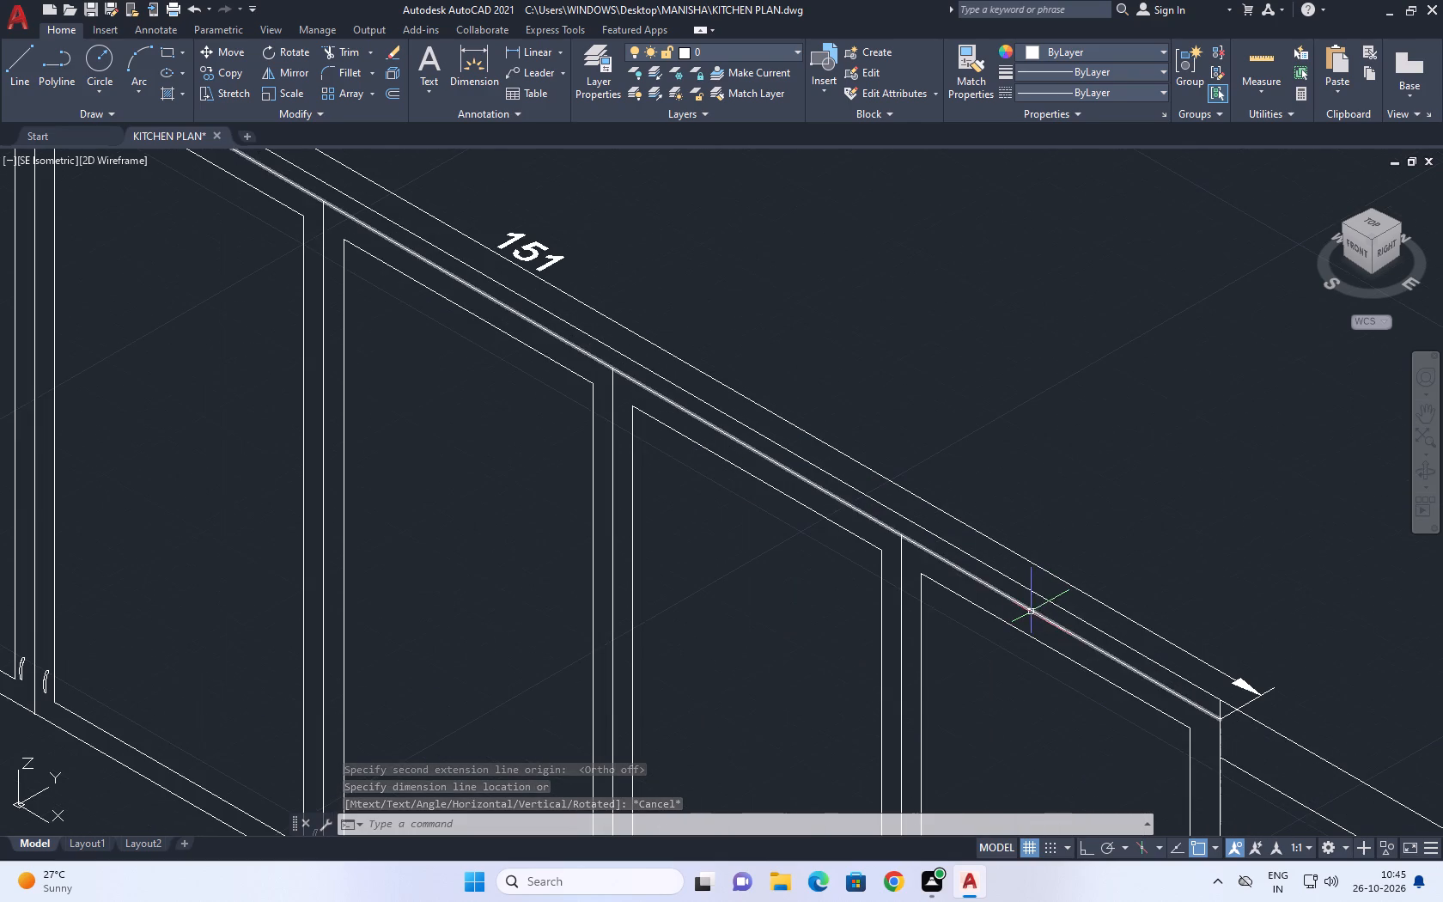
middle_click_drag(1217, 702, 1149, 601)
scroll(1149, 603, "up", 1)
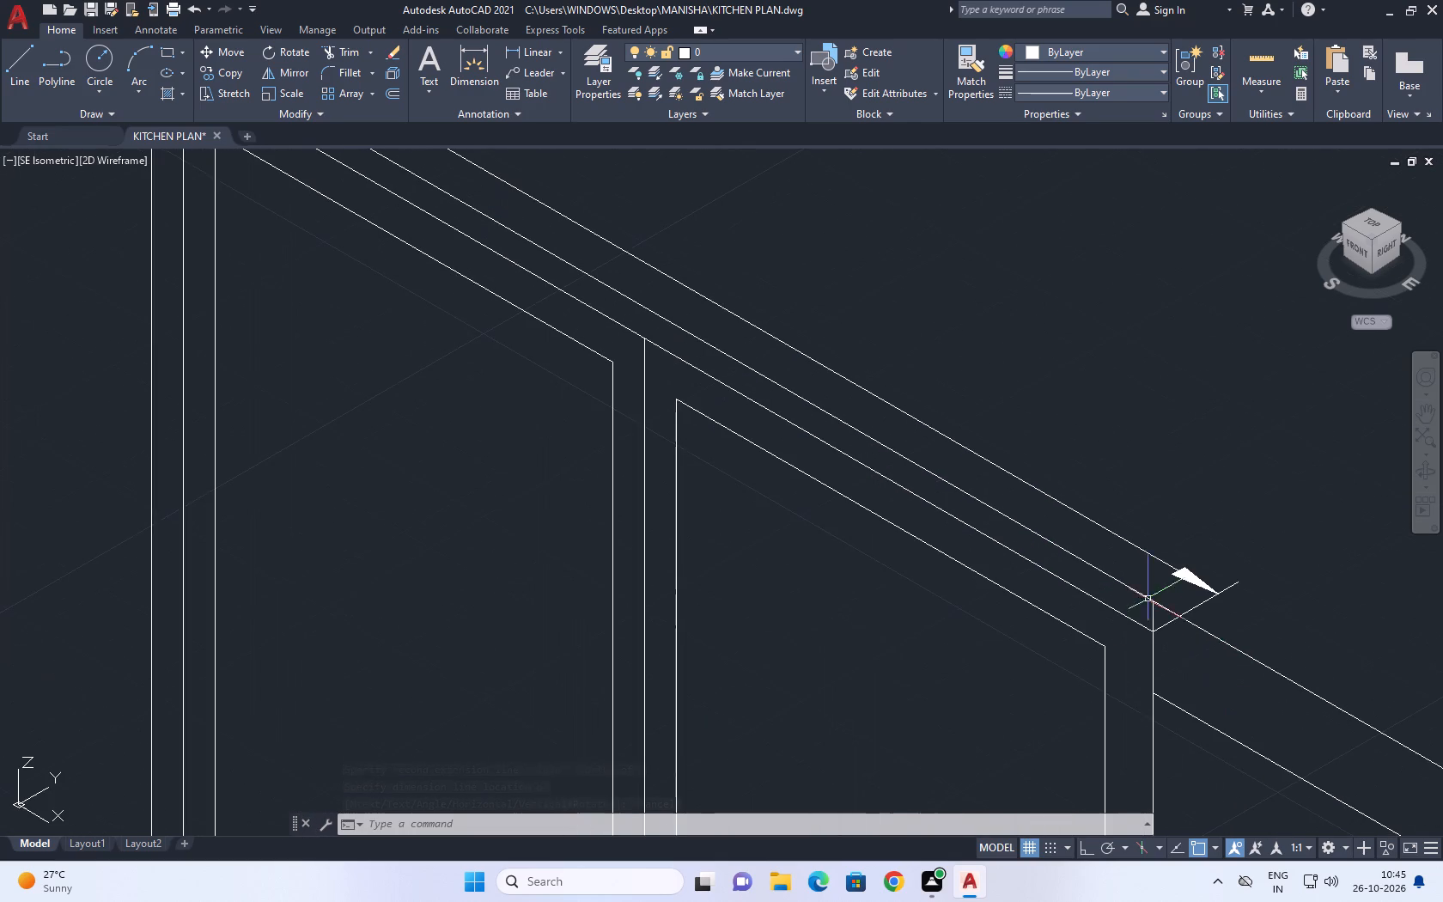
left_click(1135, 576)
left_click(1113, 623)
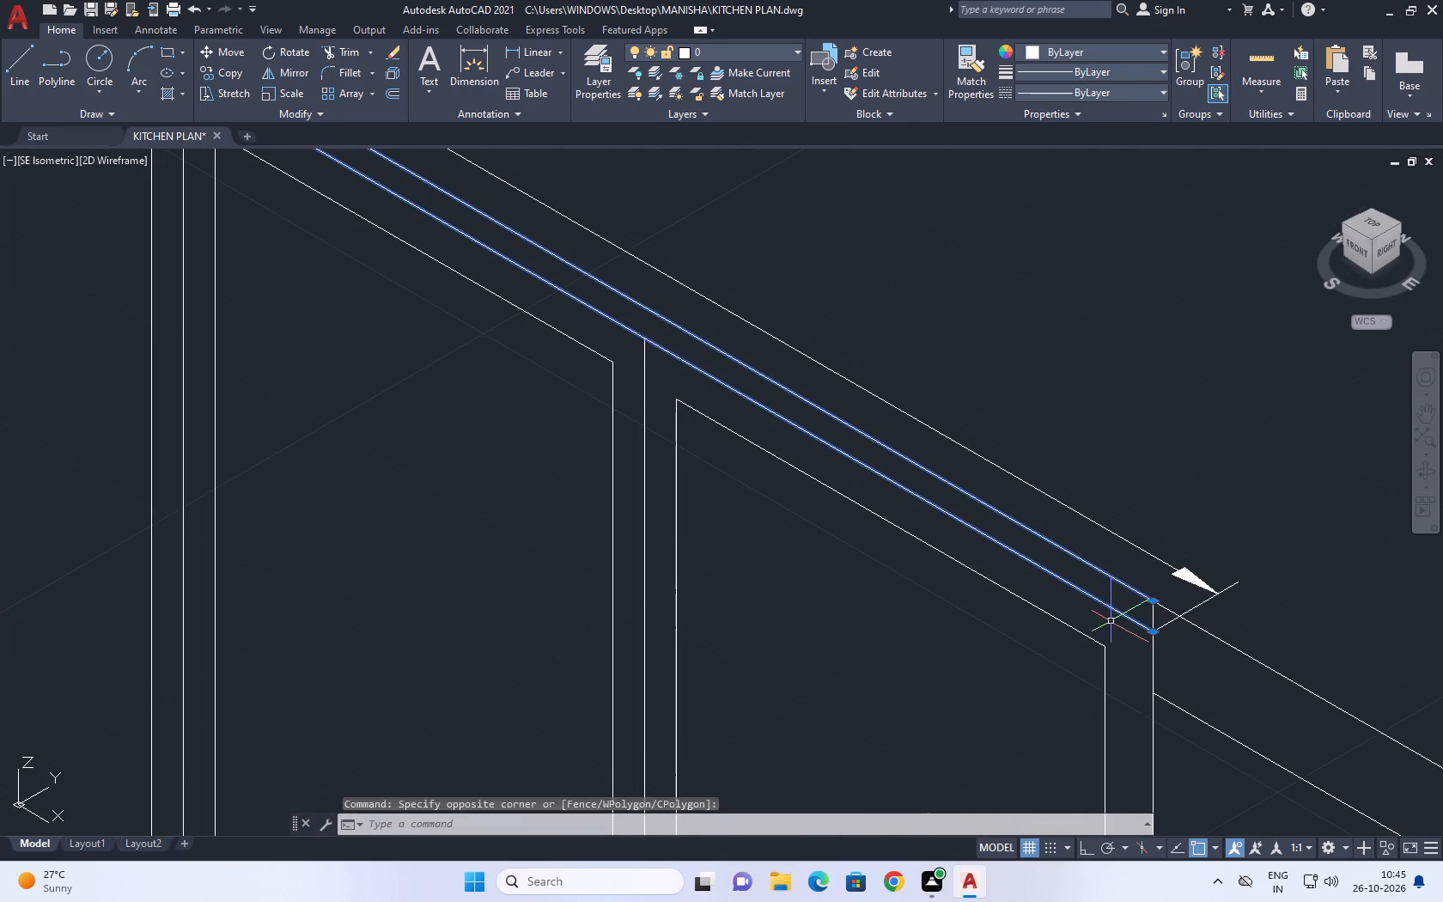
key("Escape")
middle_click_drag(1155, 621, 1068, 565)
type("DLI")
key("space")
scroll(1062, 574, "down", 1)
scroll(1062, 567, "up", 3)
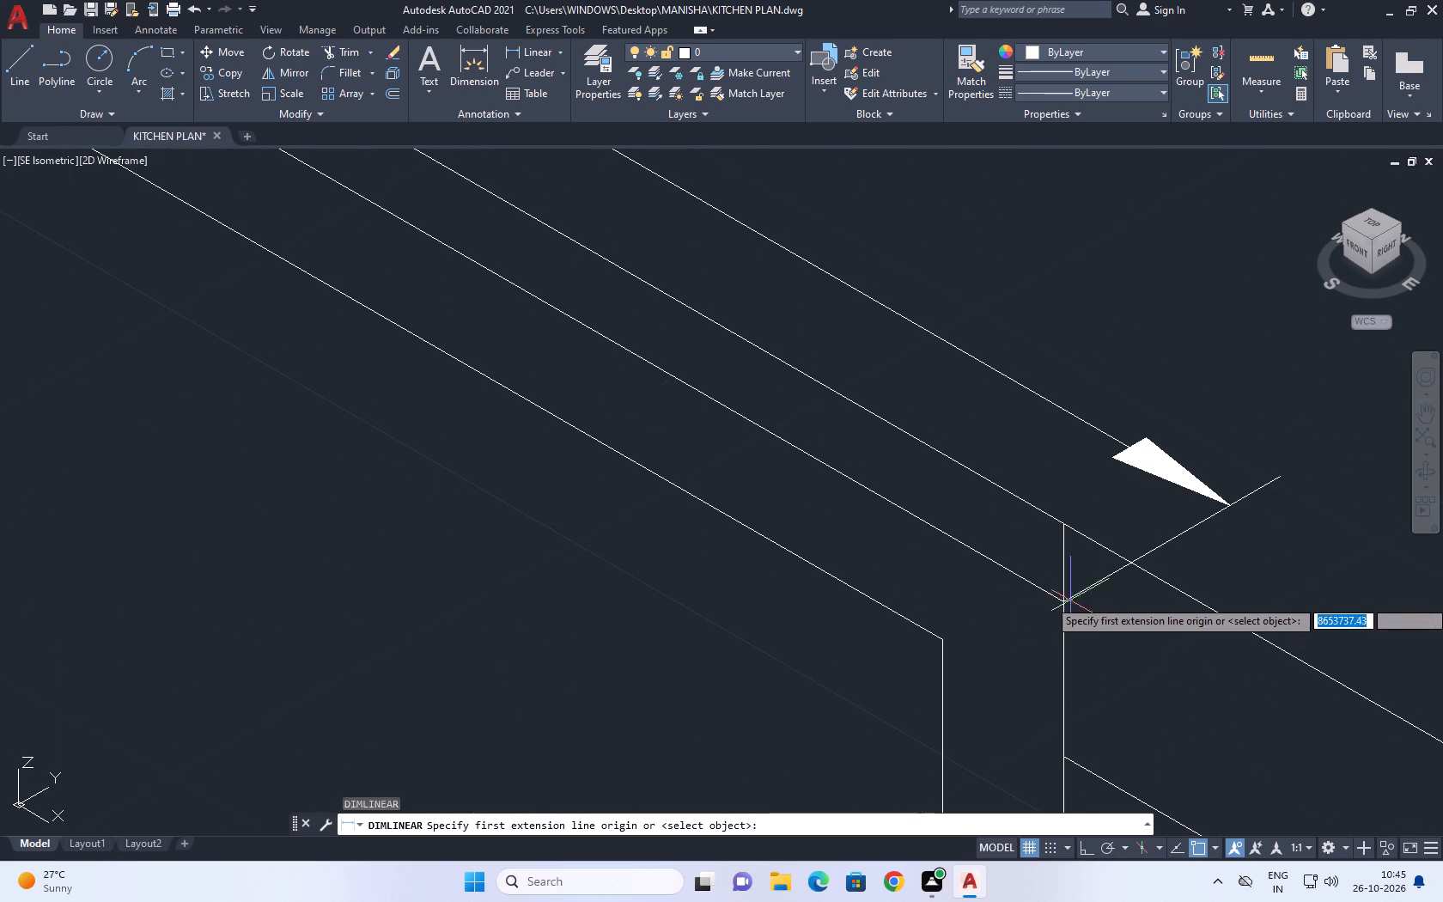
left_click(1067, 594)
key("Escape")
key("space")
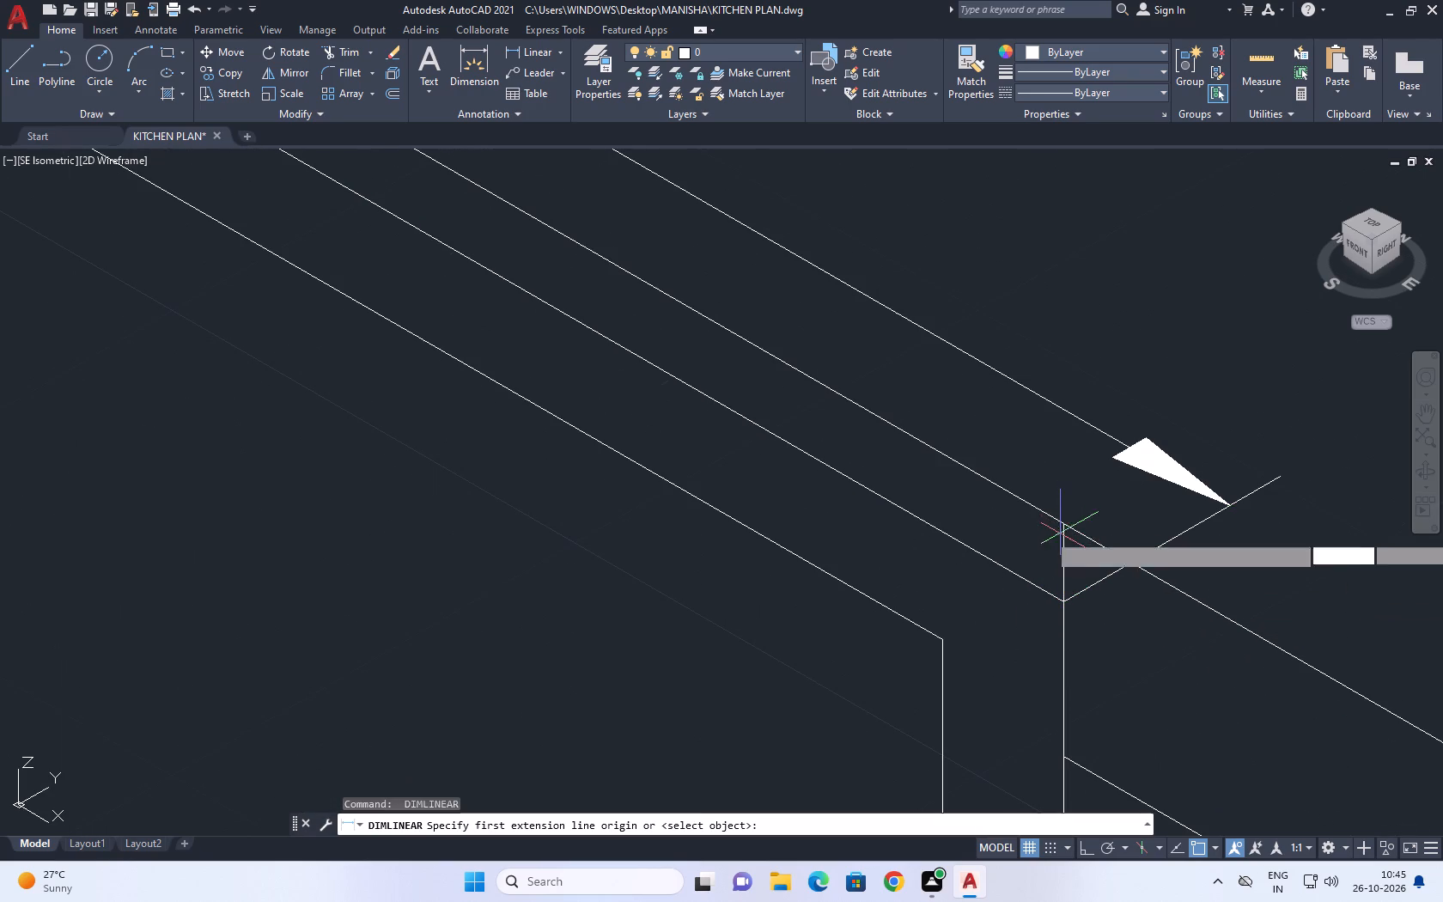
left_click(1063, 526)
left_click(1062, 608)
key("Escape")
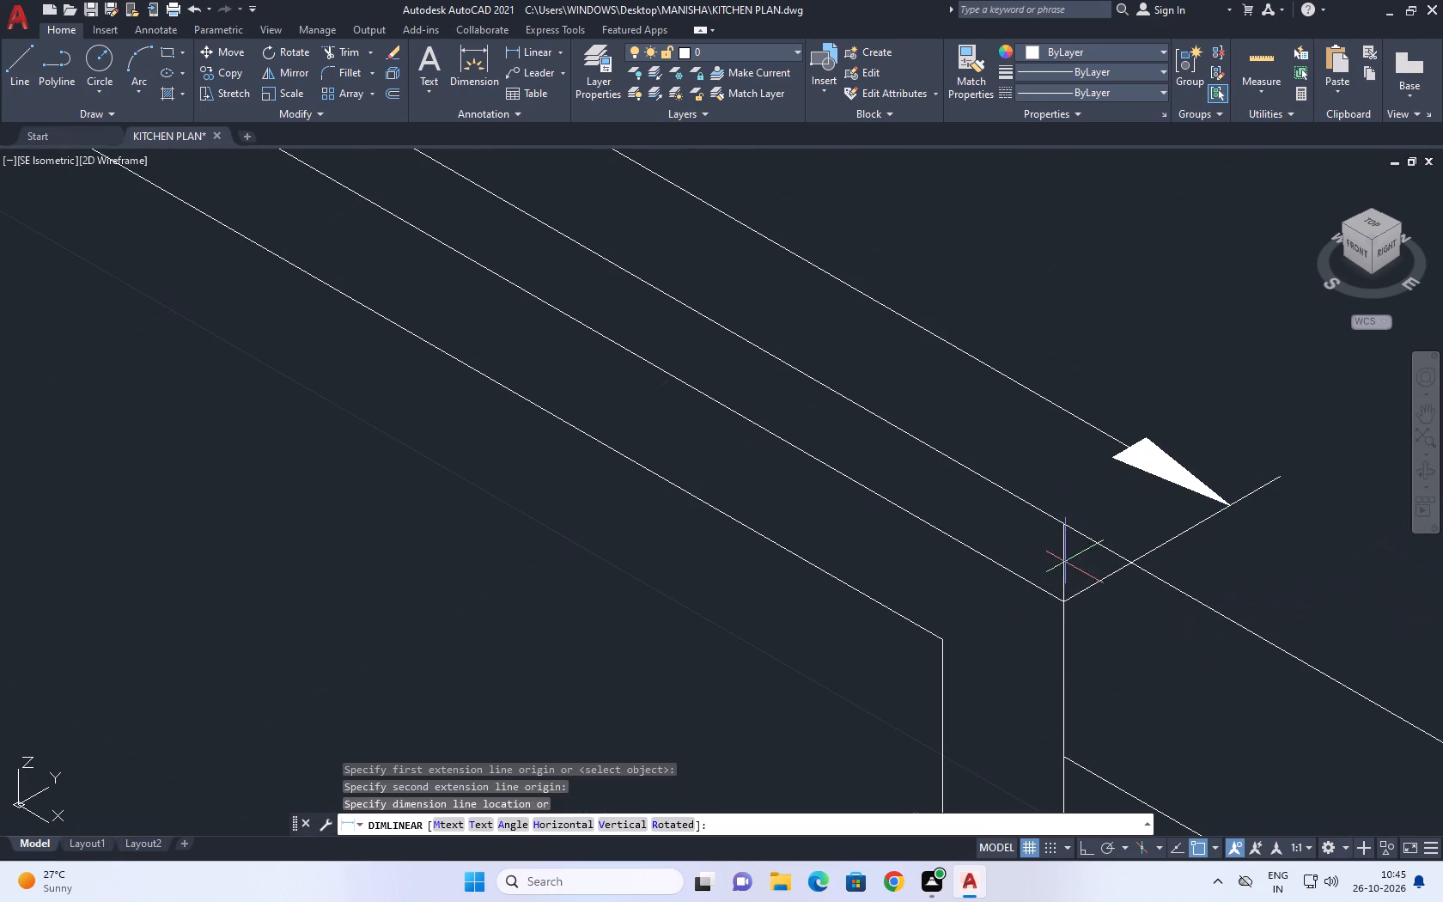
Measure the vertical distance between the five-bay cabinet's two uppermost edge lines at their fifth-bay end.
left_click(1266, 56)
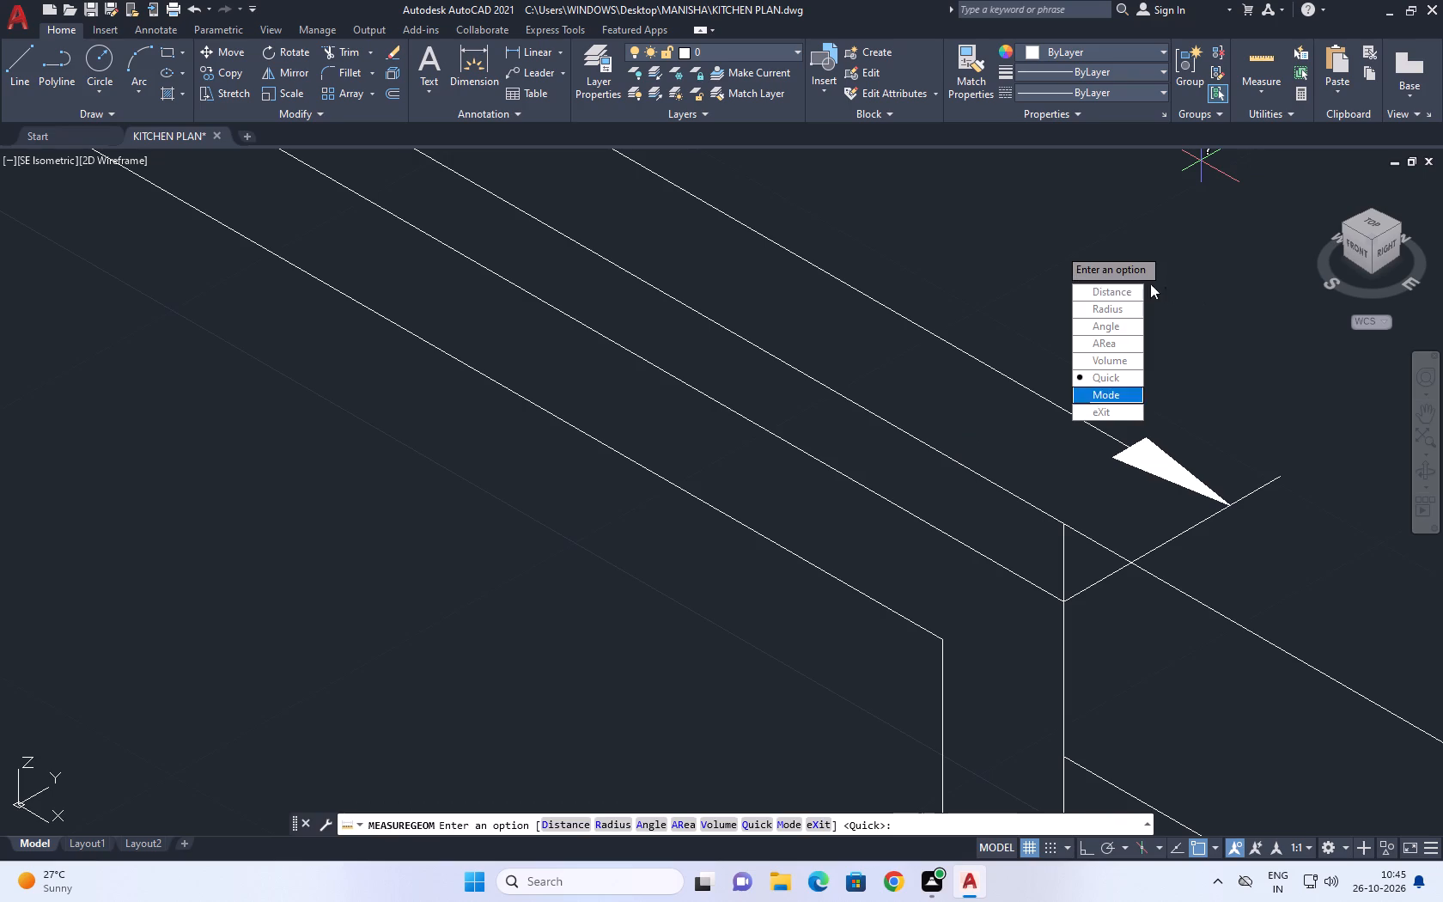
left_click_drag(1122, 291, 1058, 247)
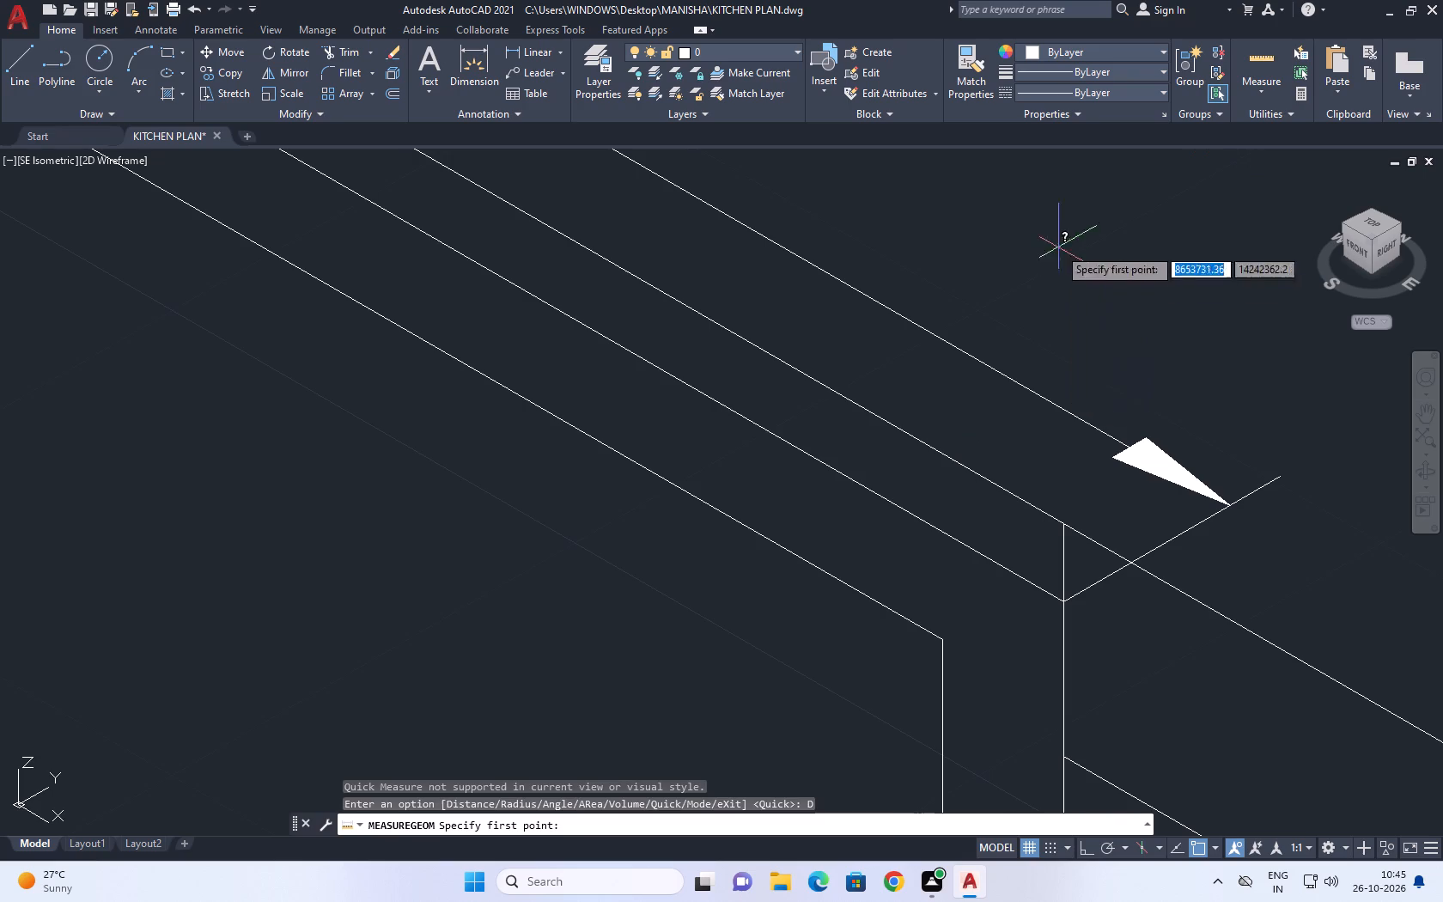
left_click(936, 497)
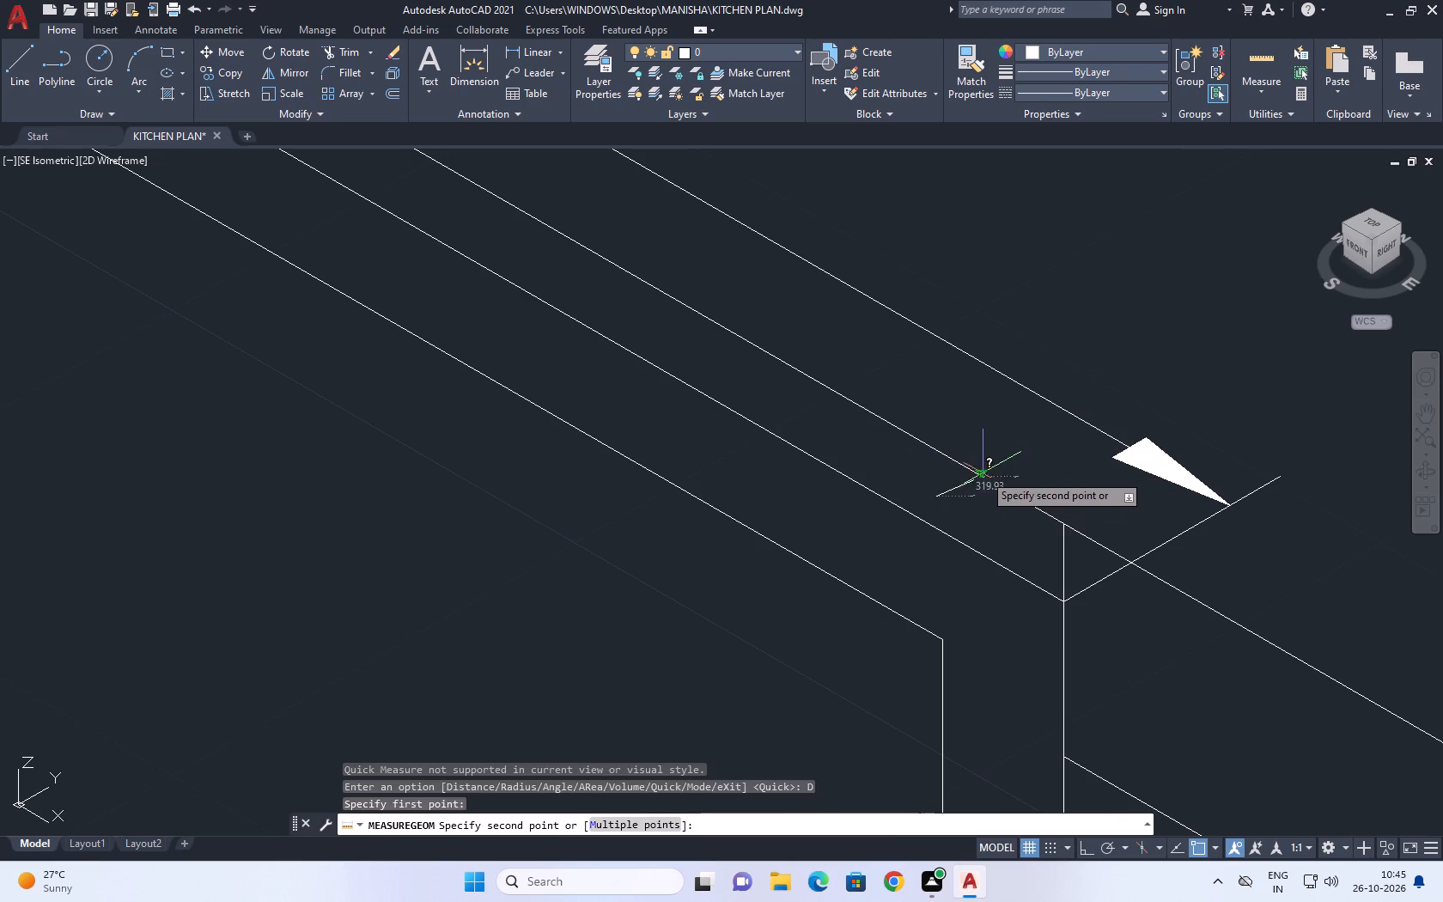
key("space")
left_click_drag(1082, 601, 1083, 601)
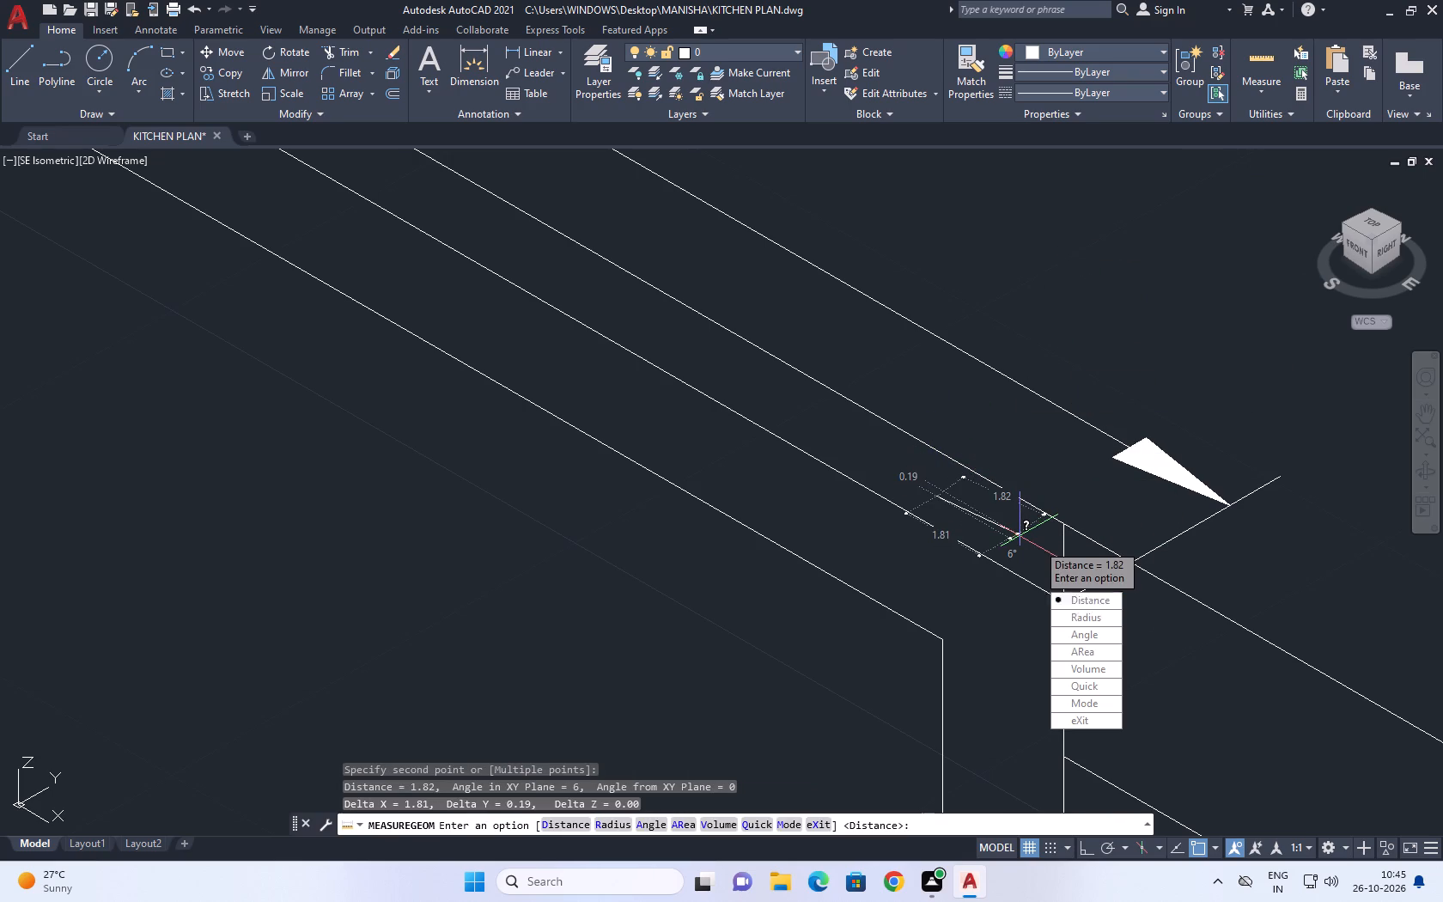
left_click_drag(1083, 601, 1037, 543)
left_click(1065, 594)
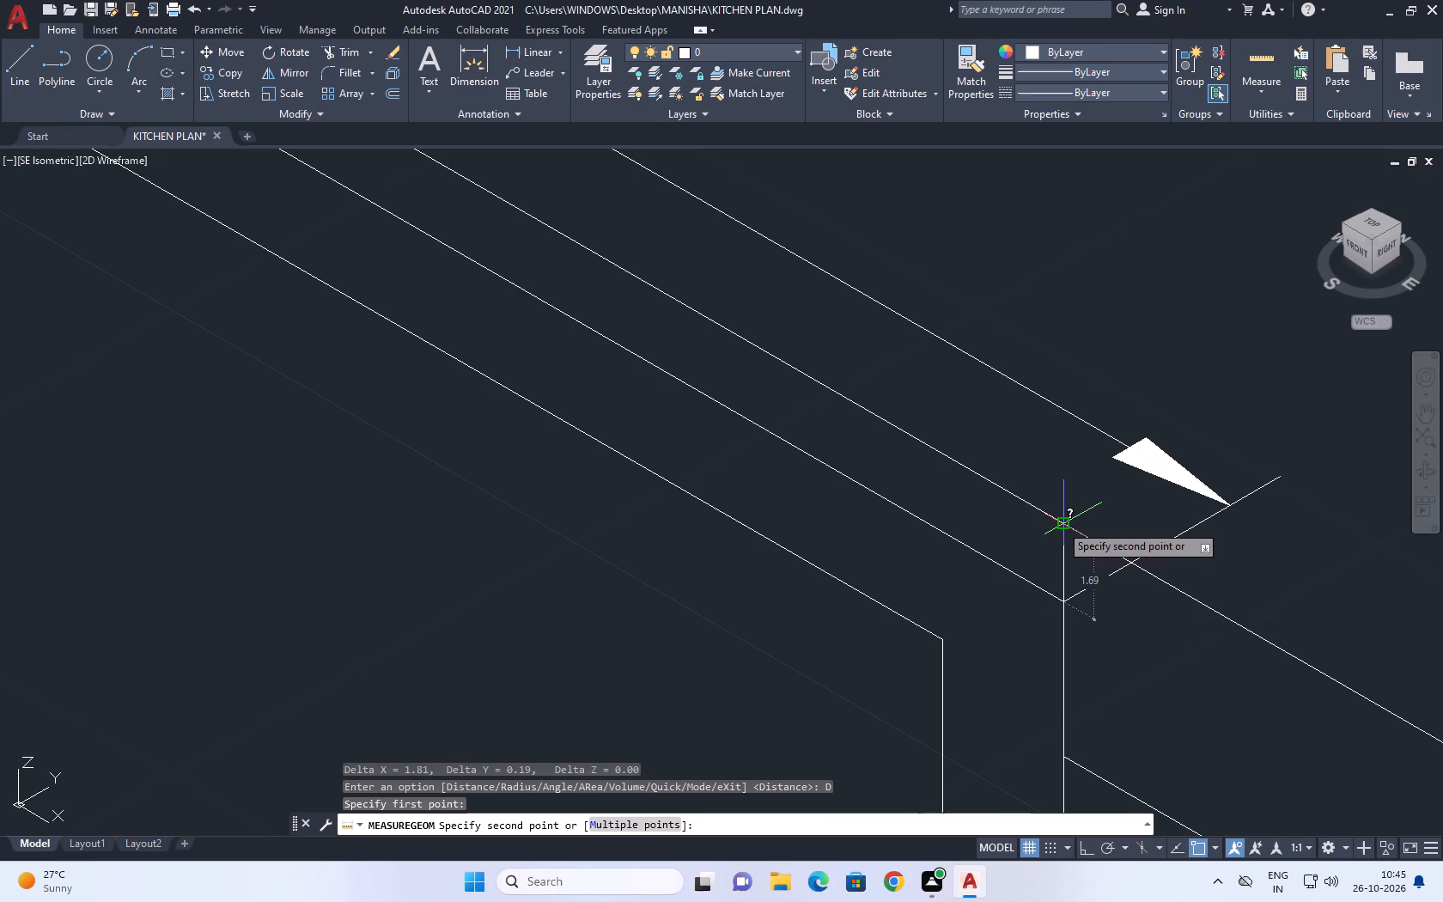
left_click(1060, 521)
key("Escape")
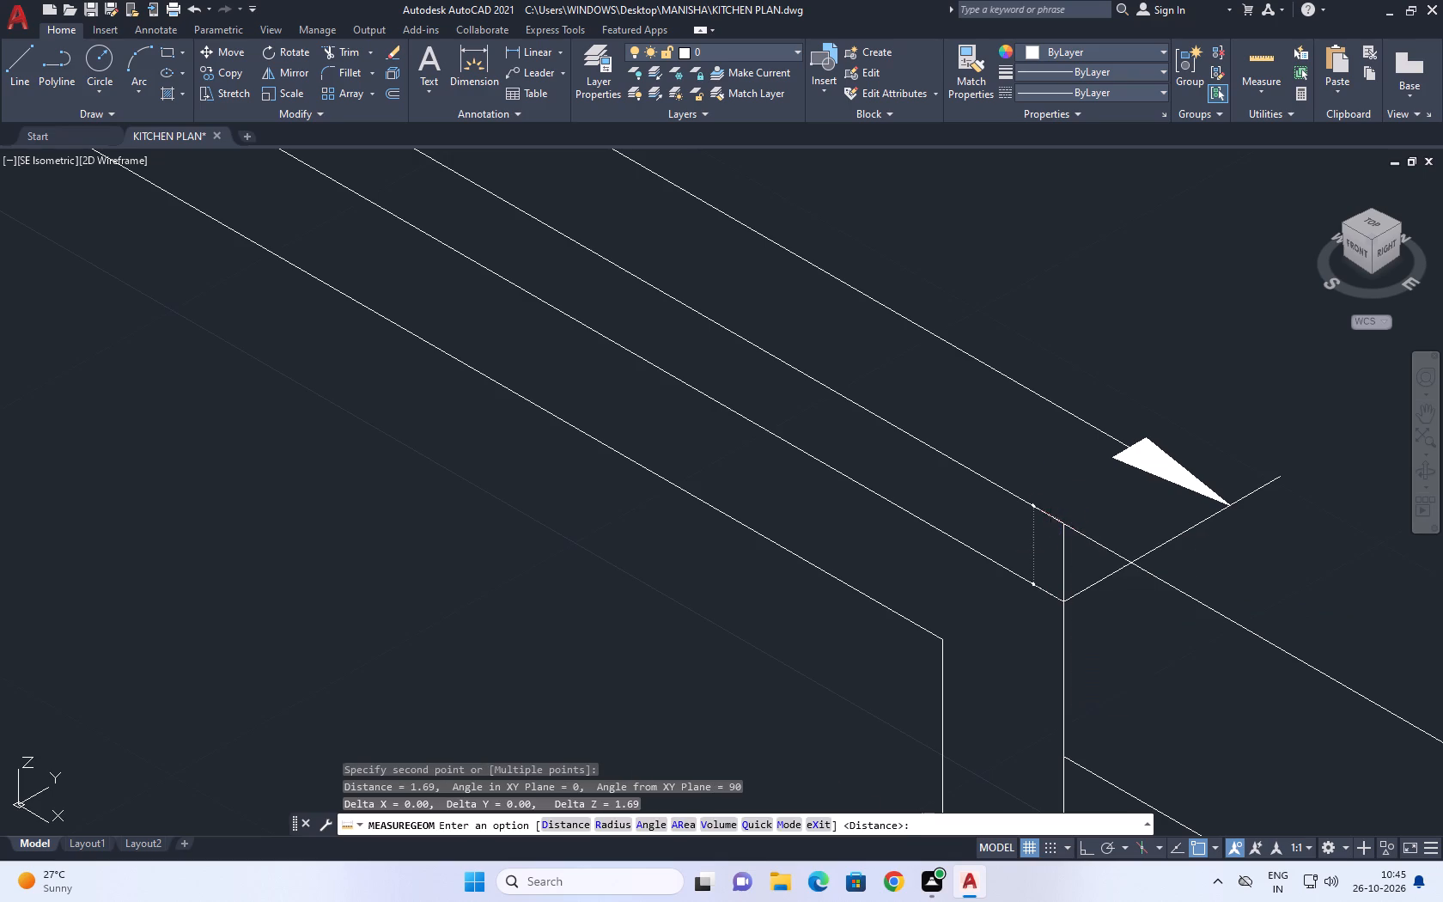
With ortho on, copy the side outline's top edge line 1.6 straight down.
scroll(997, 472, "down", 6)
middle_click_drag(447, 379, 612, 283)
scroll(614, 265, "up", 1)
left_click(594, 372)
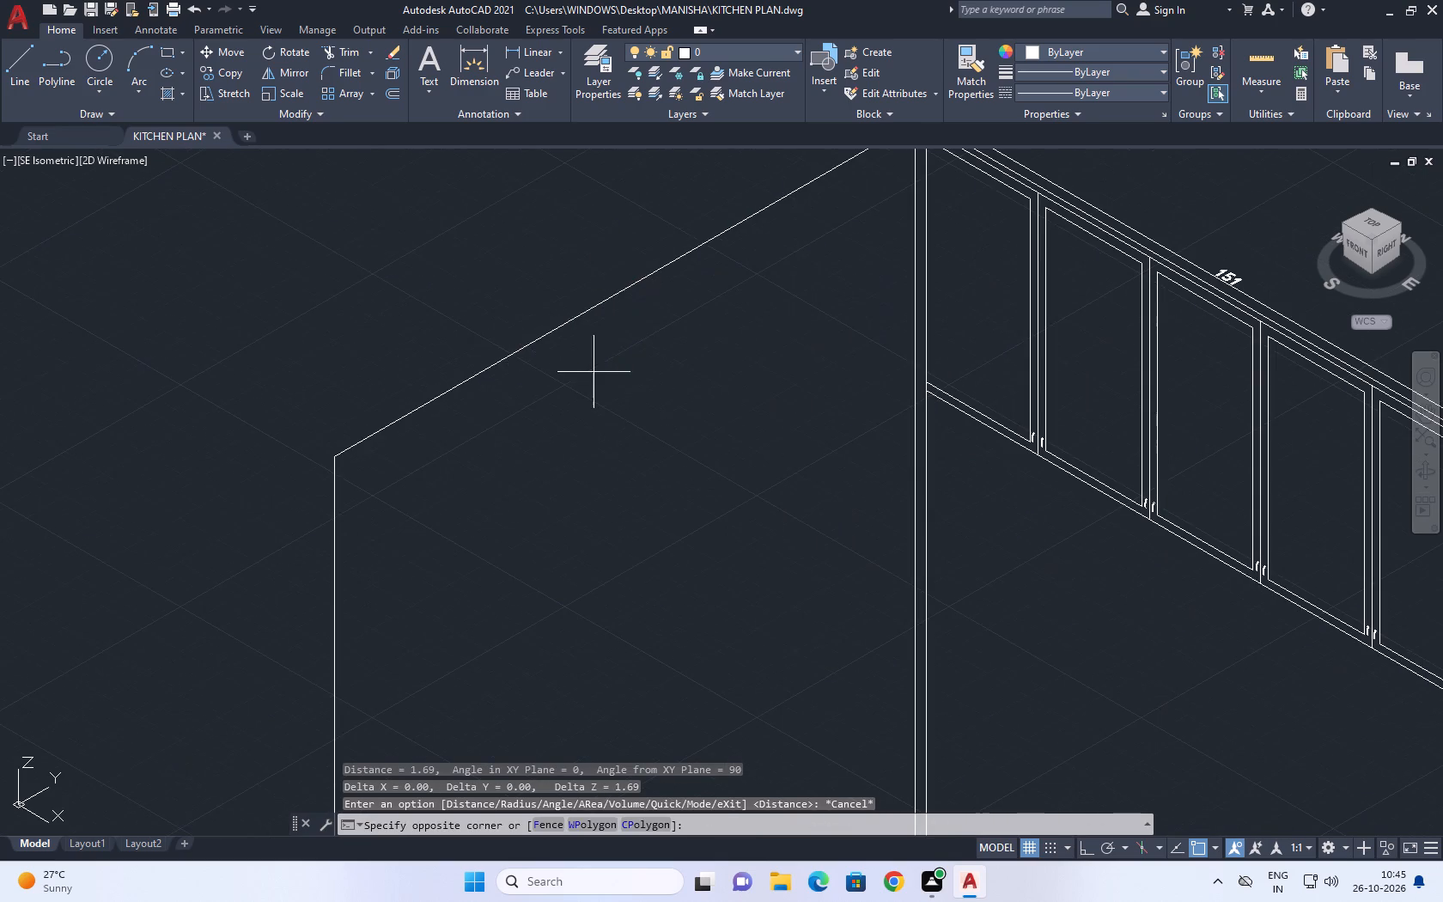
left_click(510, 316)
middle_click_drag(514, 319, 560, 365)
type("CO")
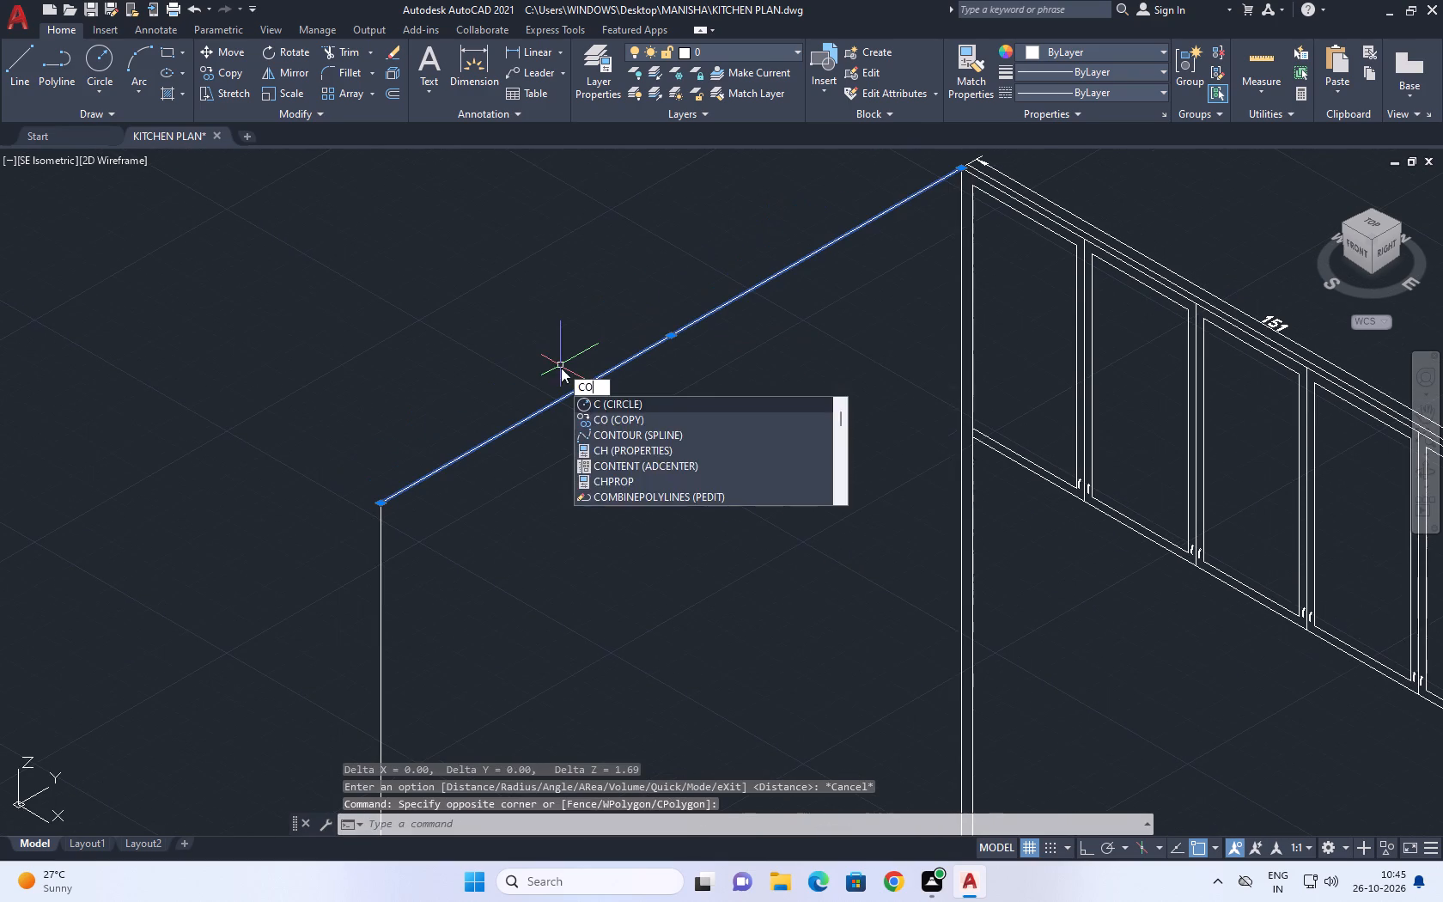
key("space")
left_click(567, 389)
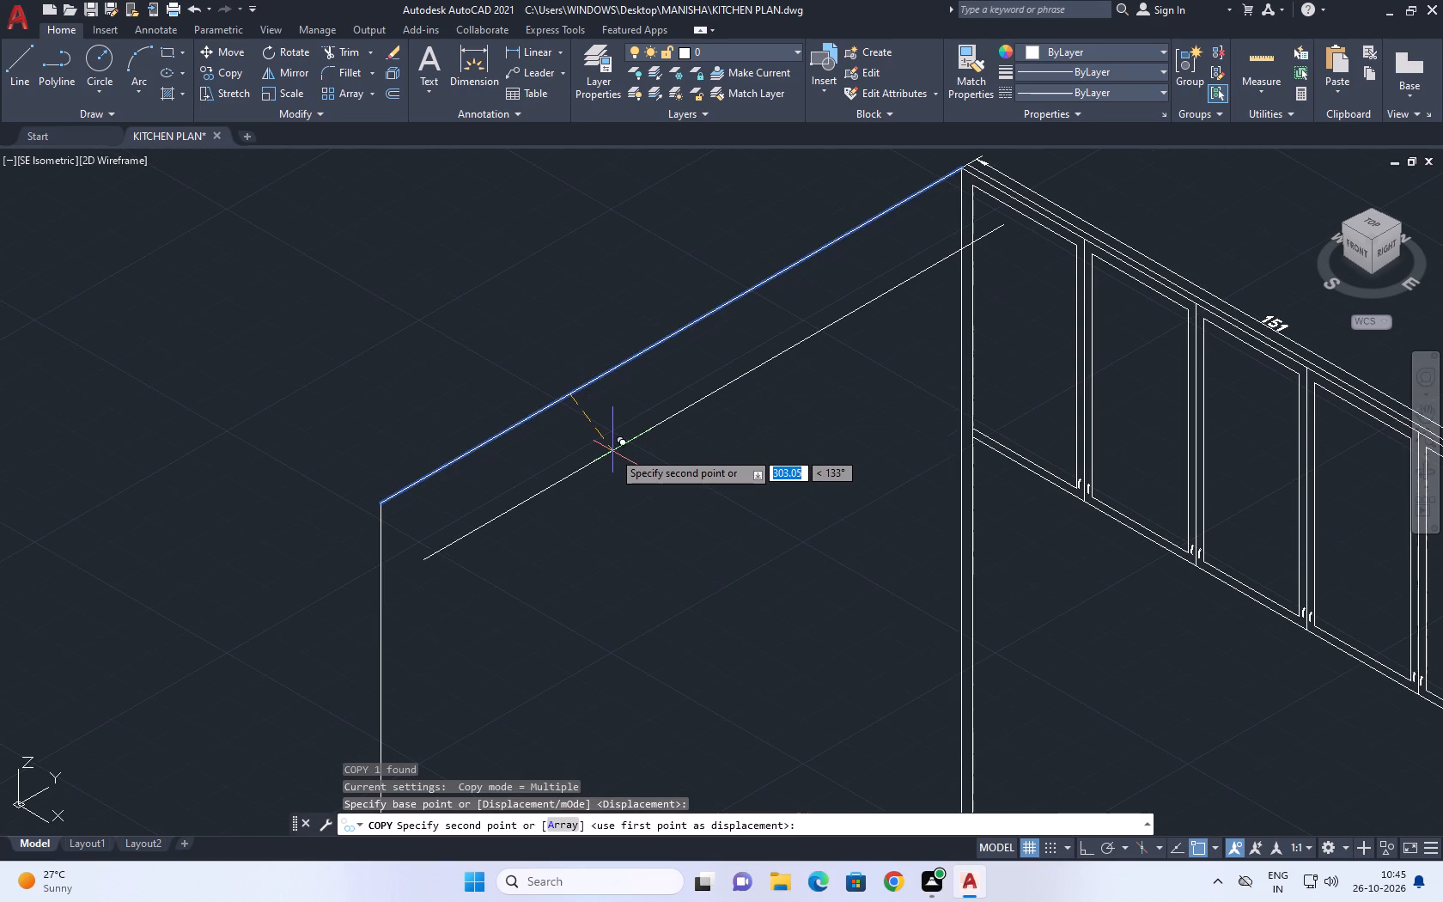
key("F8")
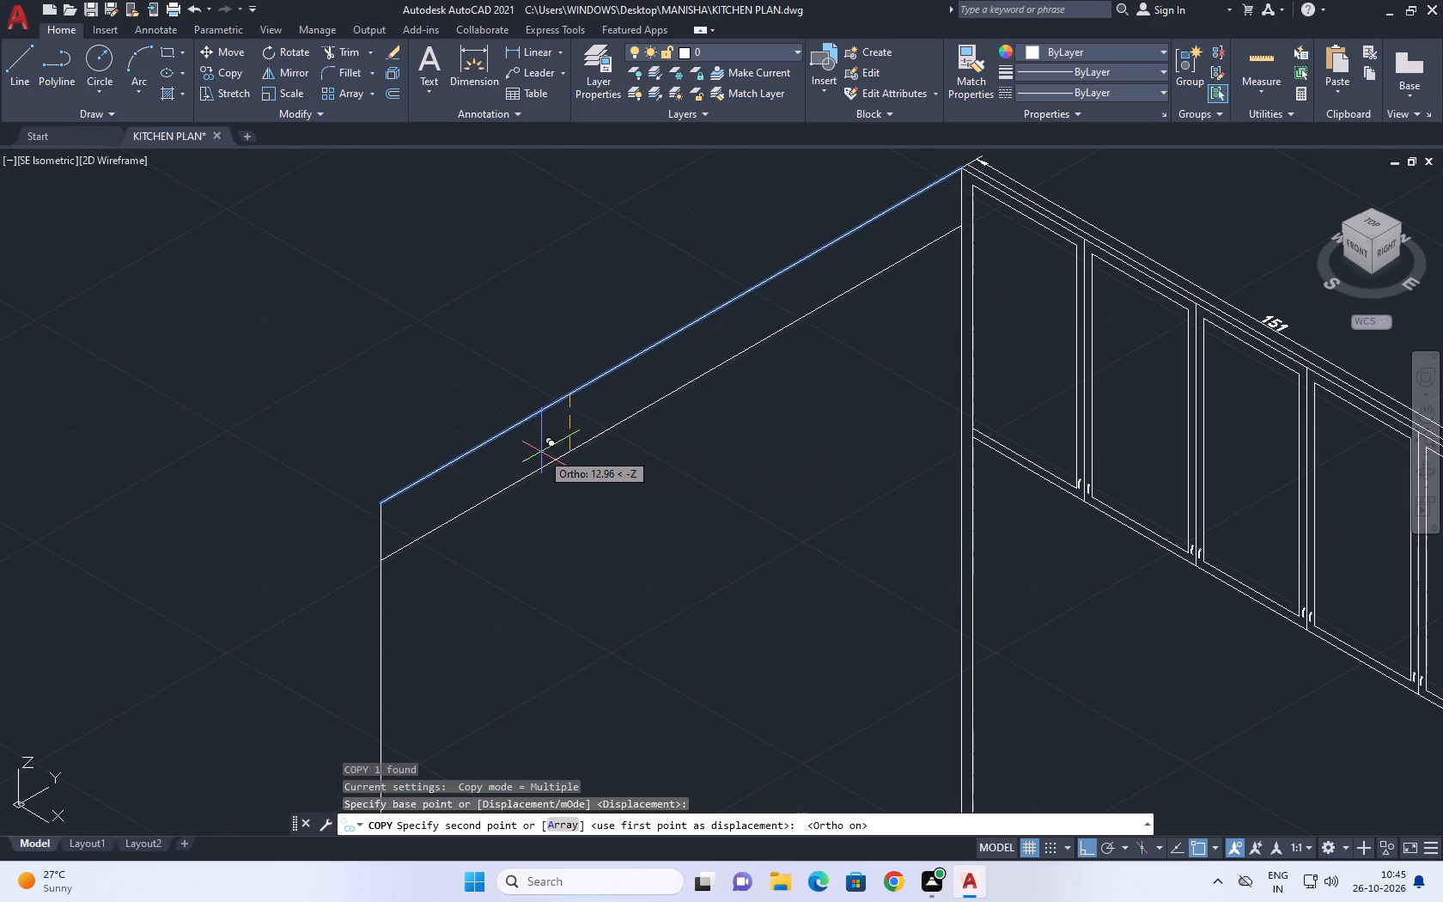
type("1.")
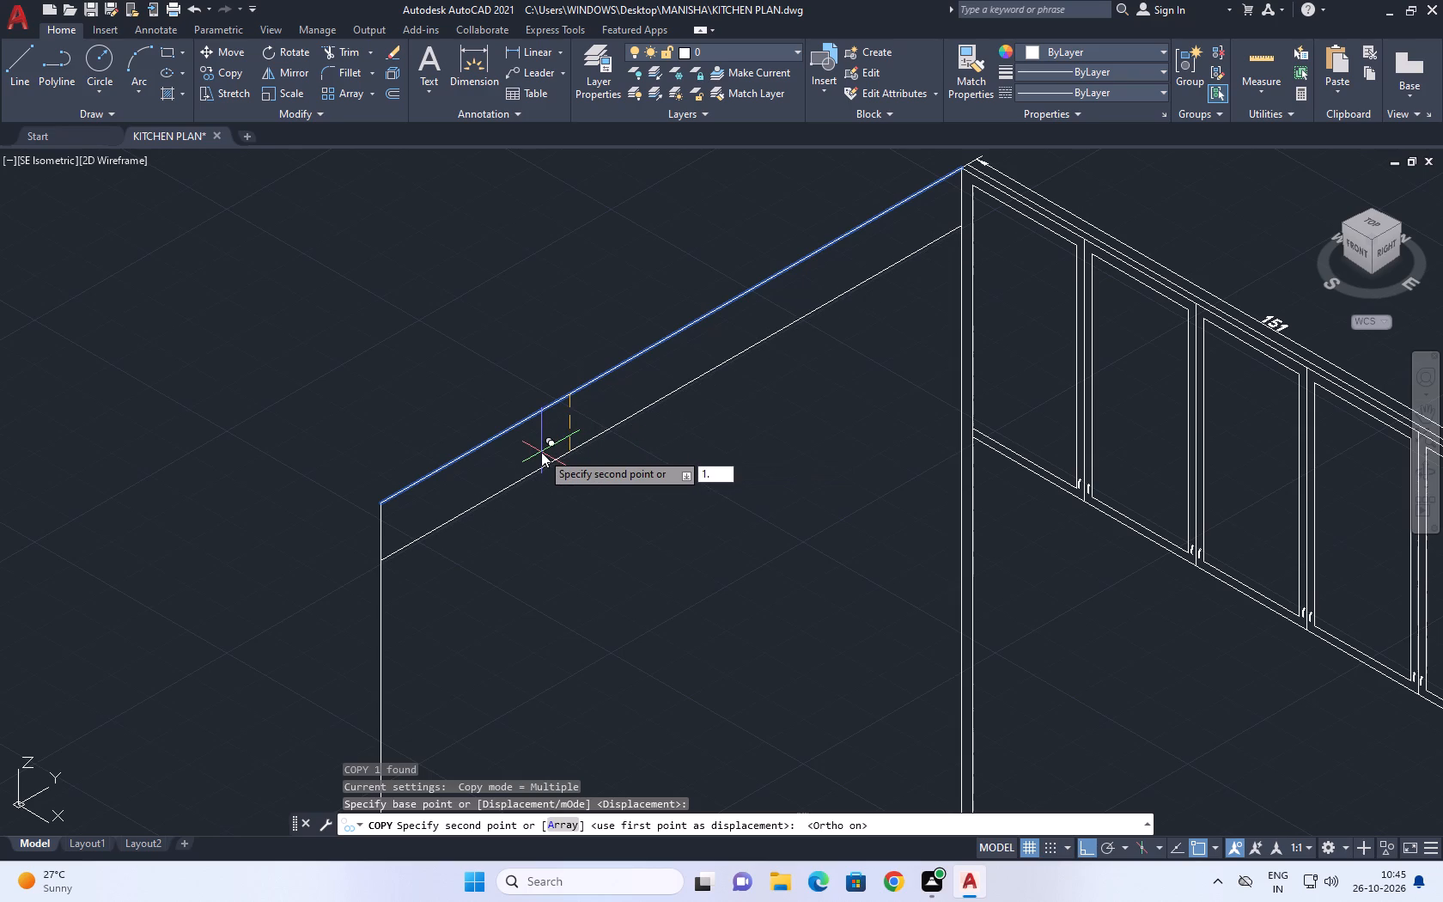
key("6")
key("Return")
key("Escape")
Measure from the top of a five-bay cabinet divider to the adjacent door panel's upper corner.
middle_click_drag(891, 255, 849, 254)
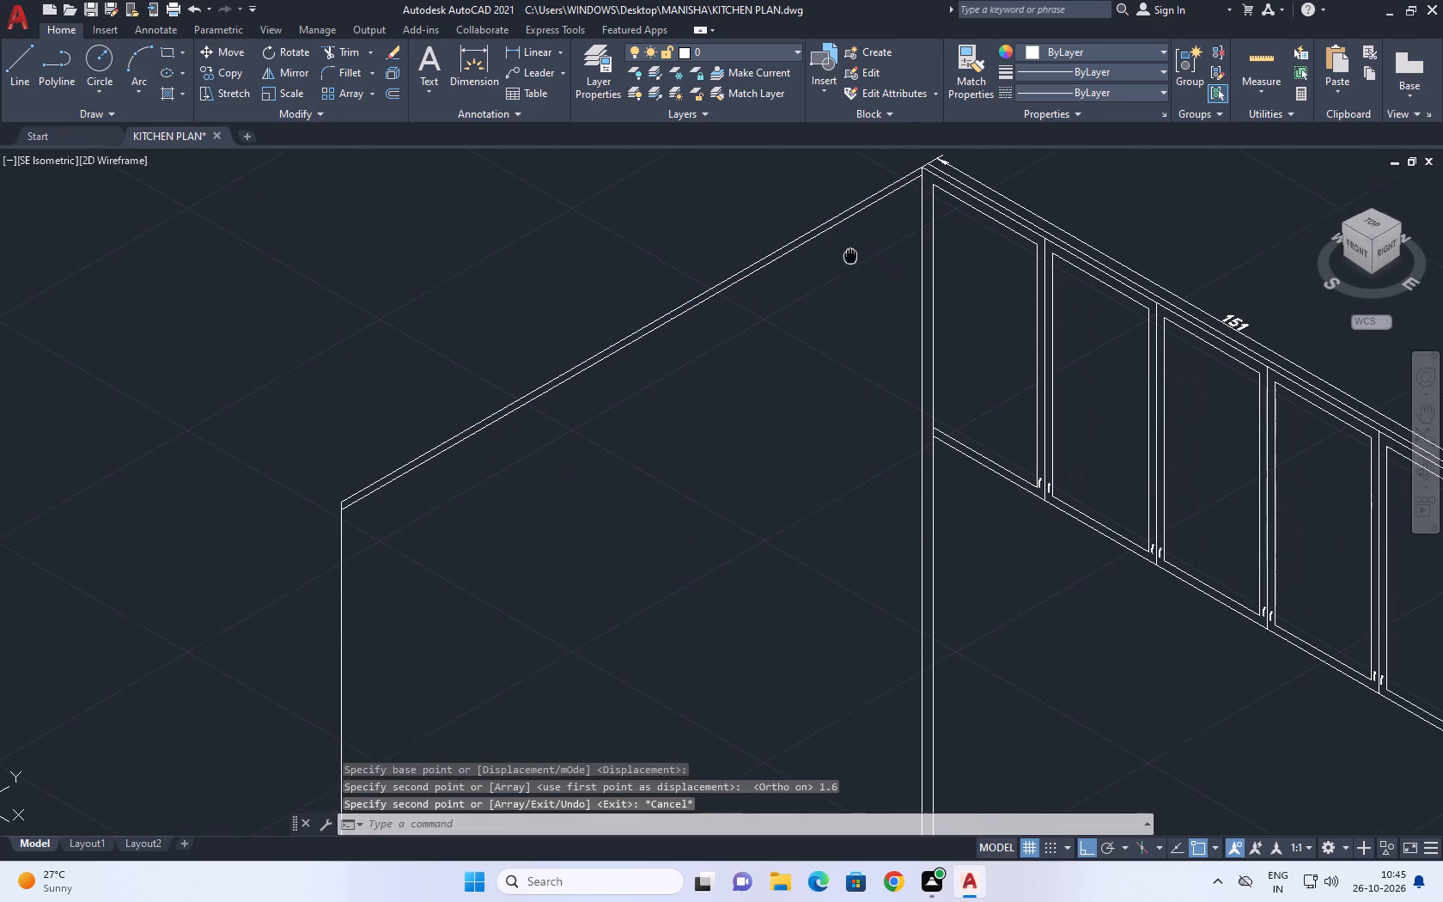
middle_click_drag(849, 254, 846, 253)
scroll(872, 207, "up", 2)
middle_click_drag(870, 198, 710, 396)
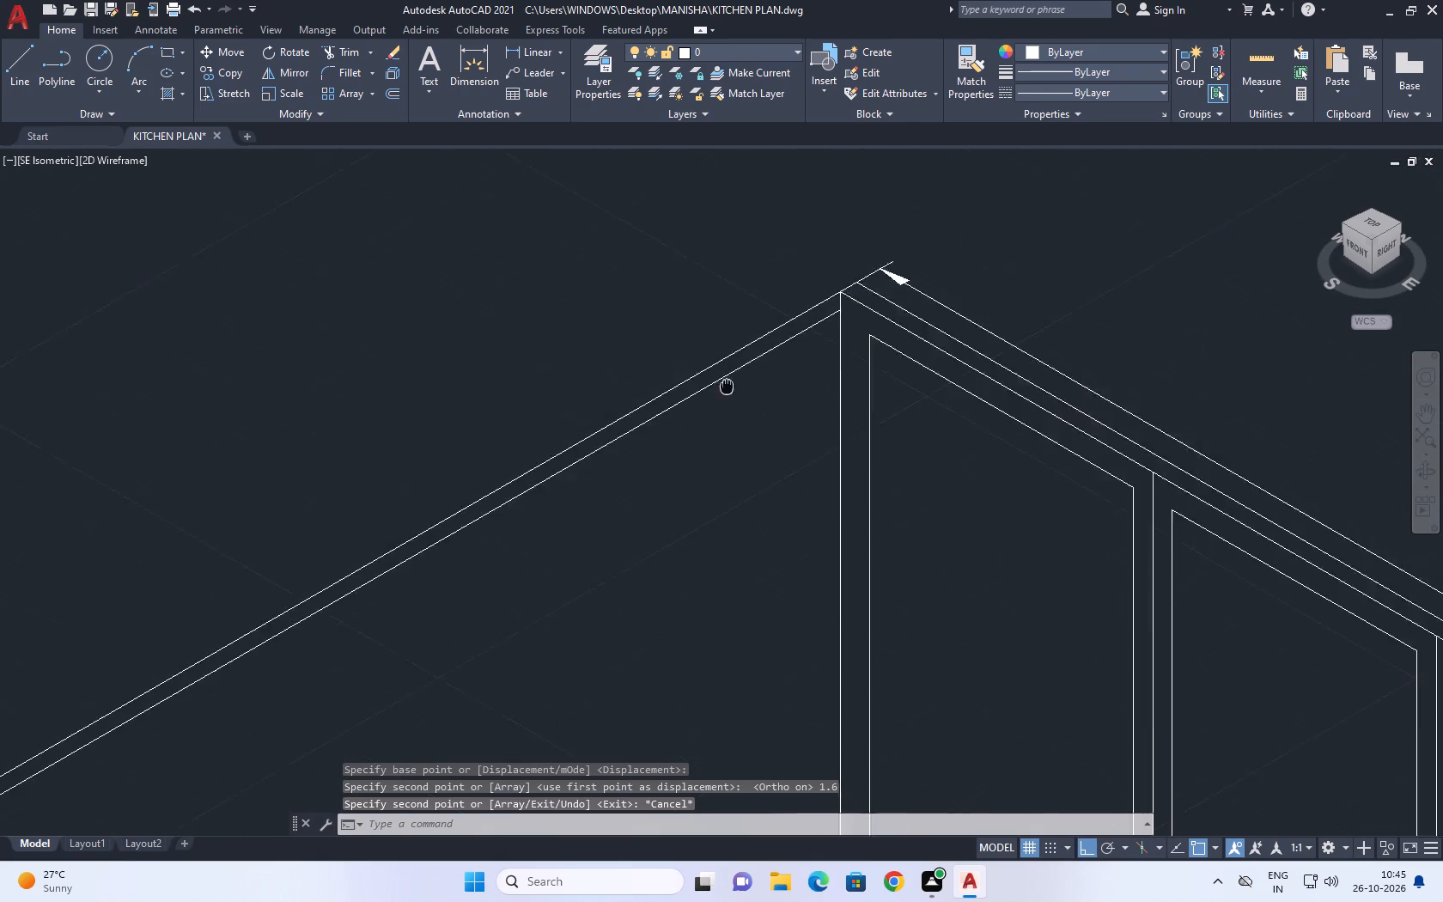
middle_click_drag(710, 396, 600, 413)
middle_click_drag(799, 409, 564, 375)
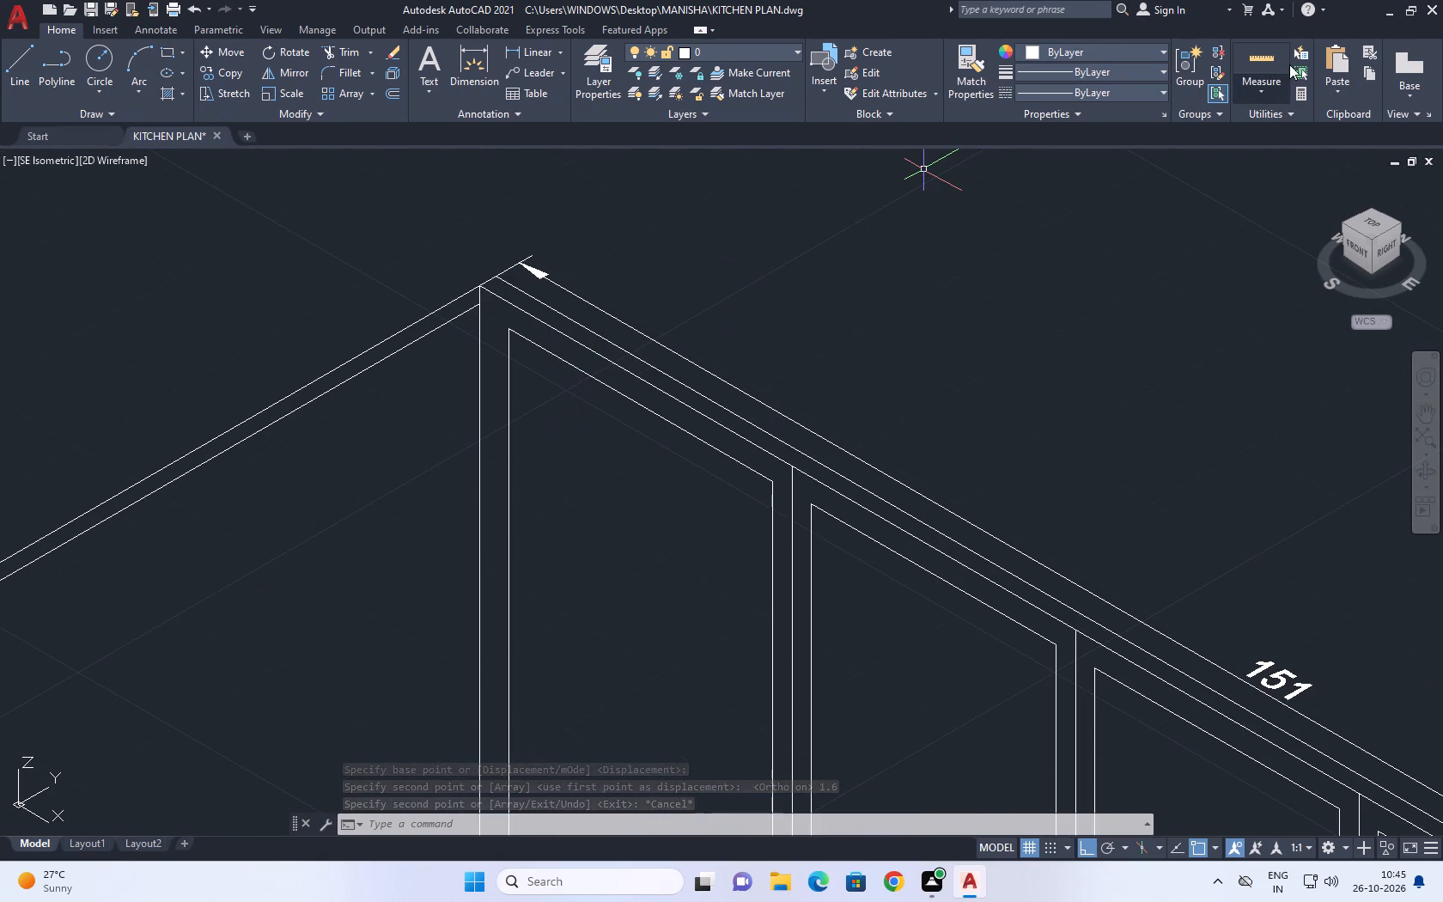
left_click(1278, 59)
left_click_drag(1161, 246, 1110, 198)
scroll(805, 471, "up", 2)
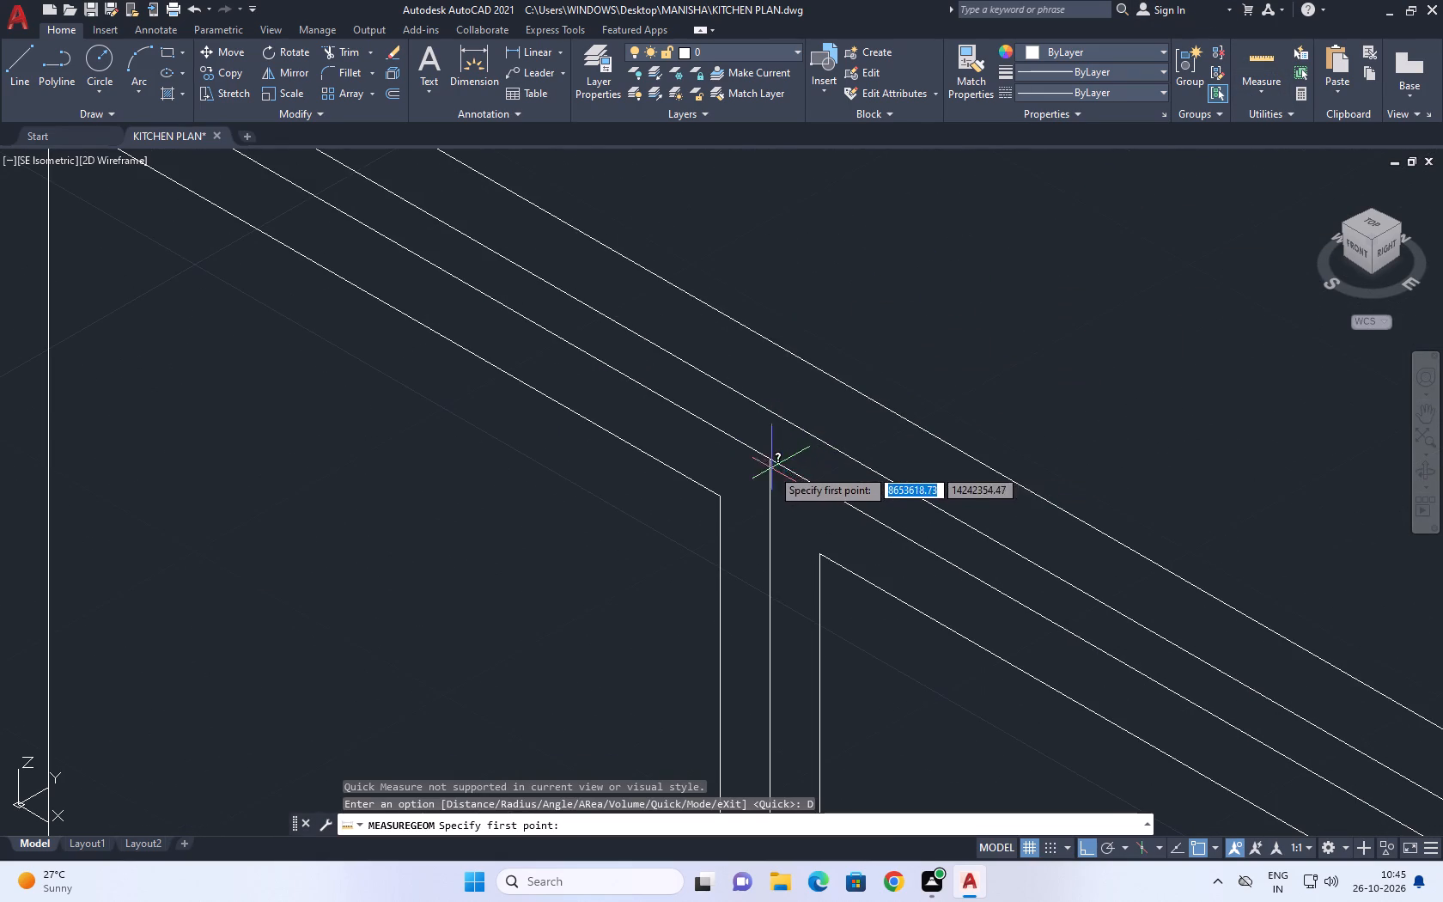
left_click(770, 461)
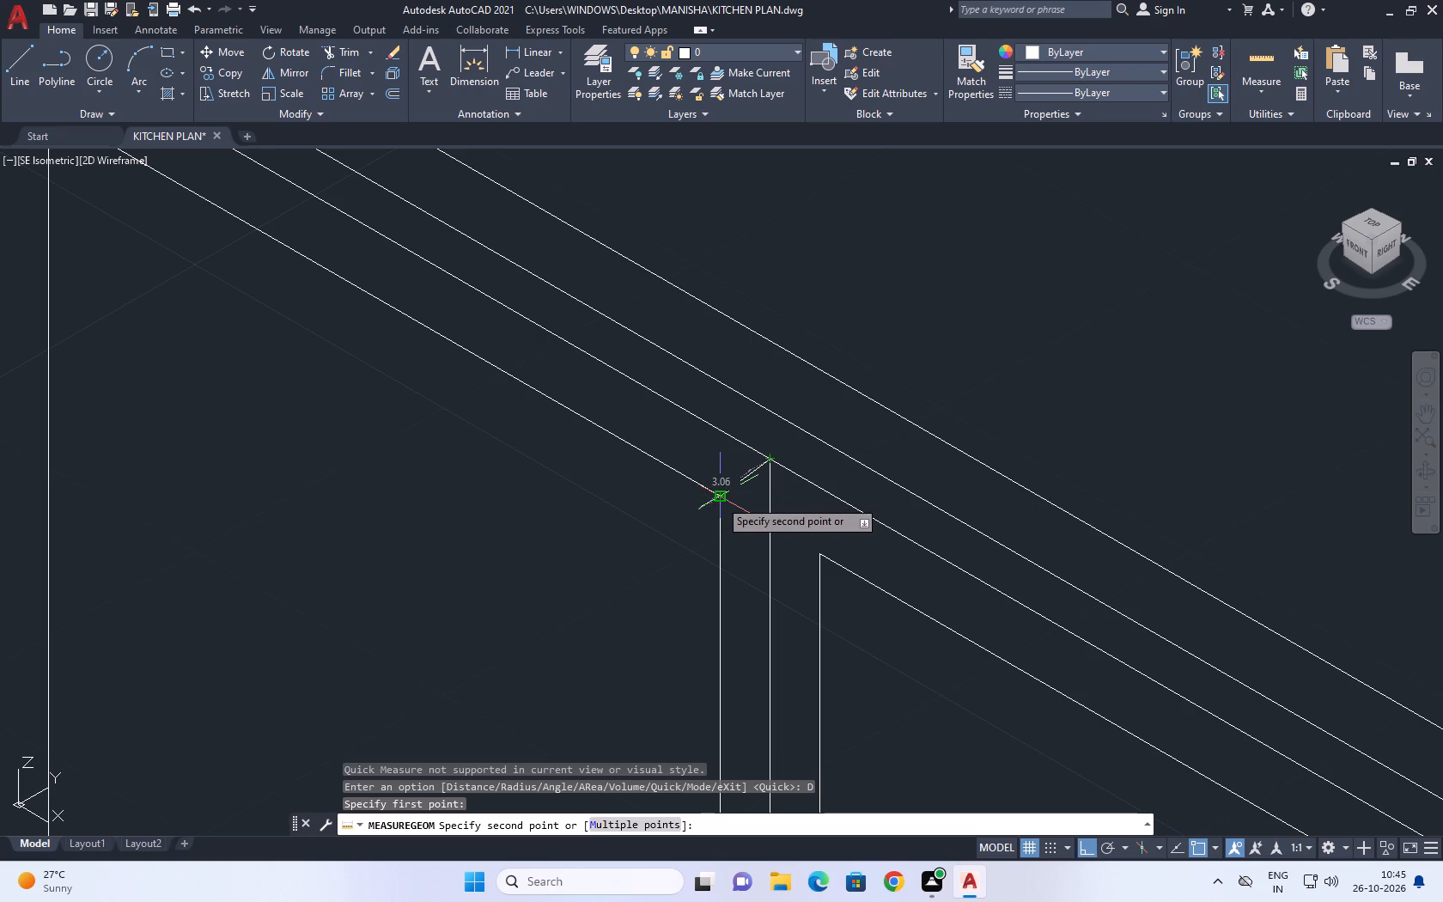
key("Escape")
Copy the side outline's second top line, the lower of the pair, 3.6 straight down.
scroll(807, 387, "down", 5)
scroll(653, 417, "up", 4)
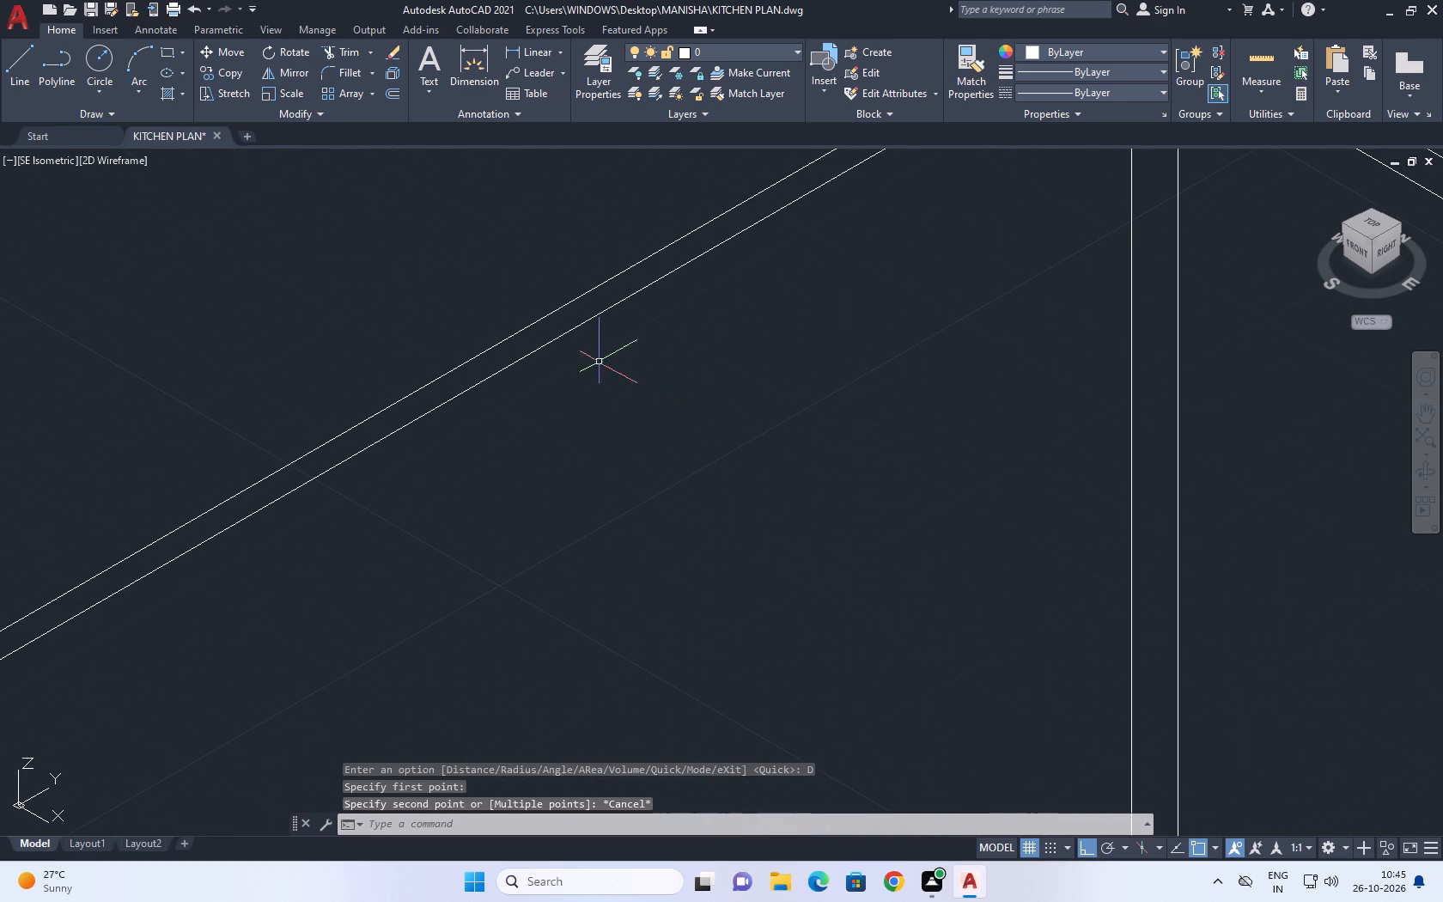
left_click(561, 338)
key("c")
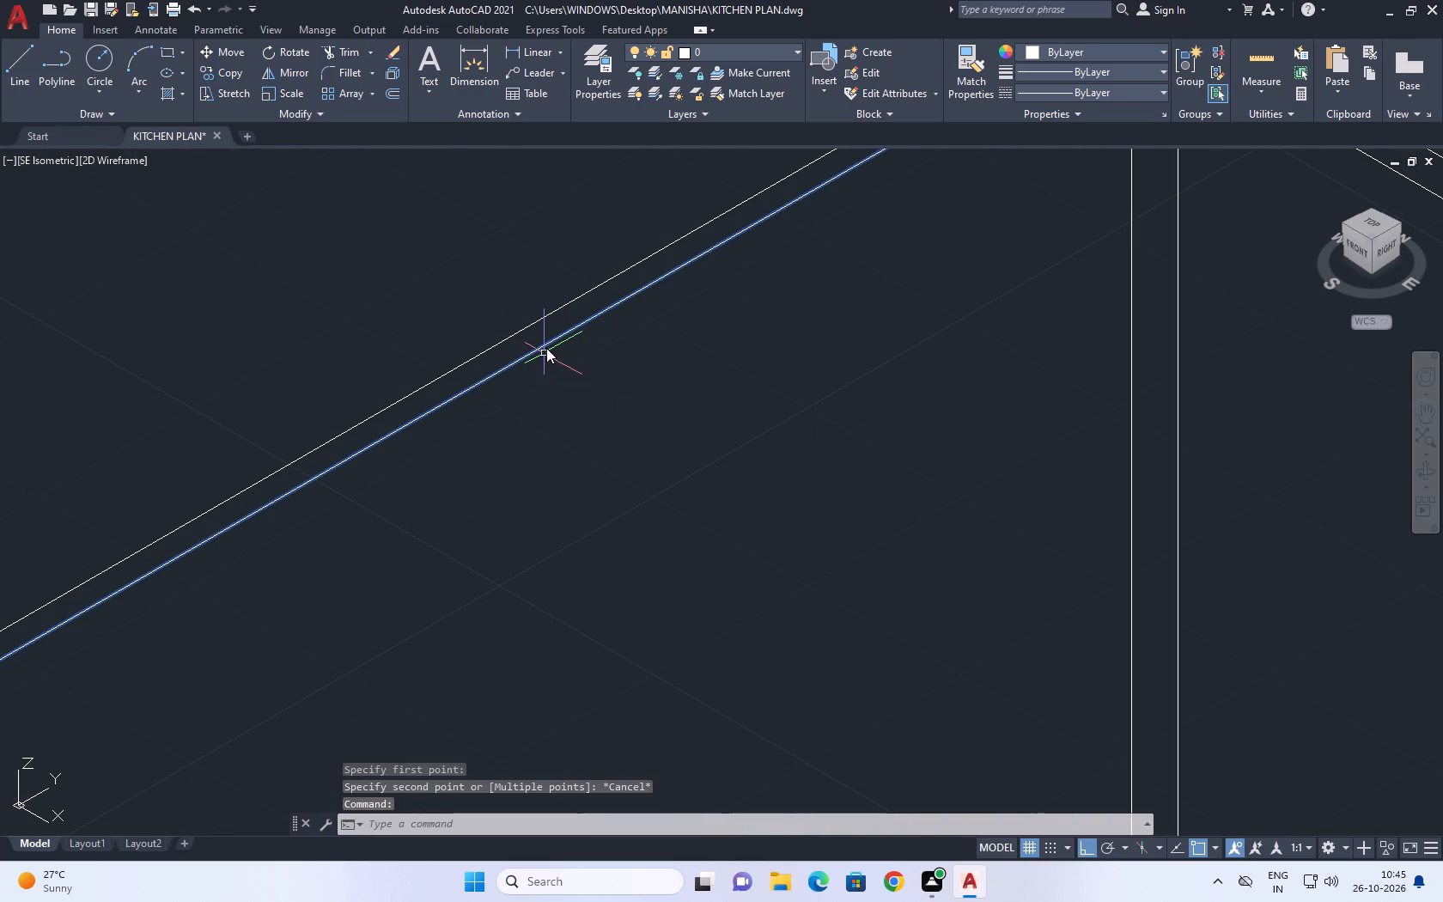
key("o")
key("space")
left_click(546, 347)
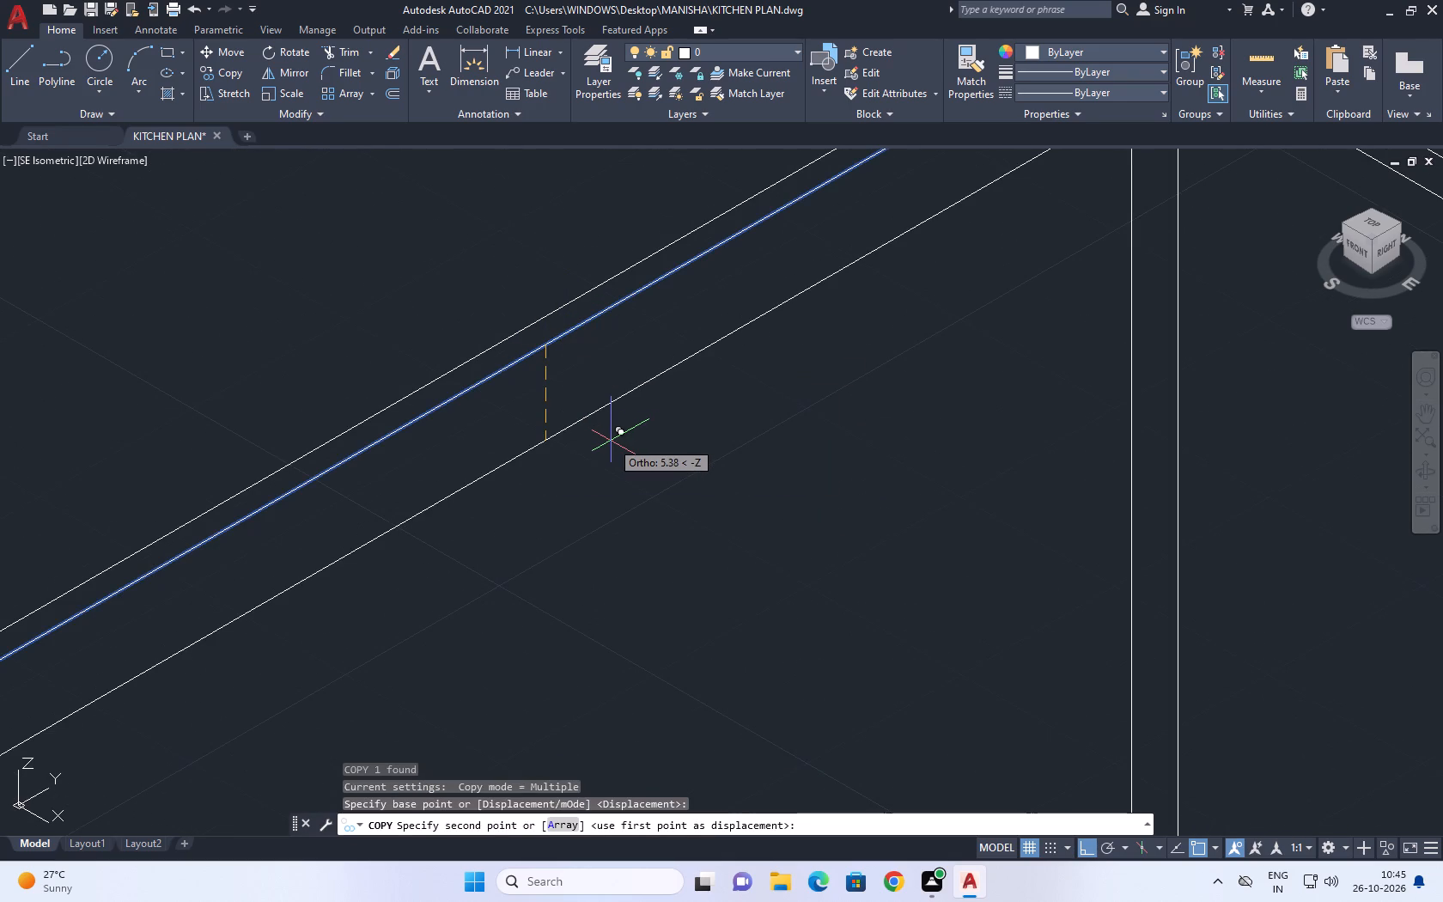
type("3.6")
key("Return")
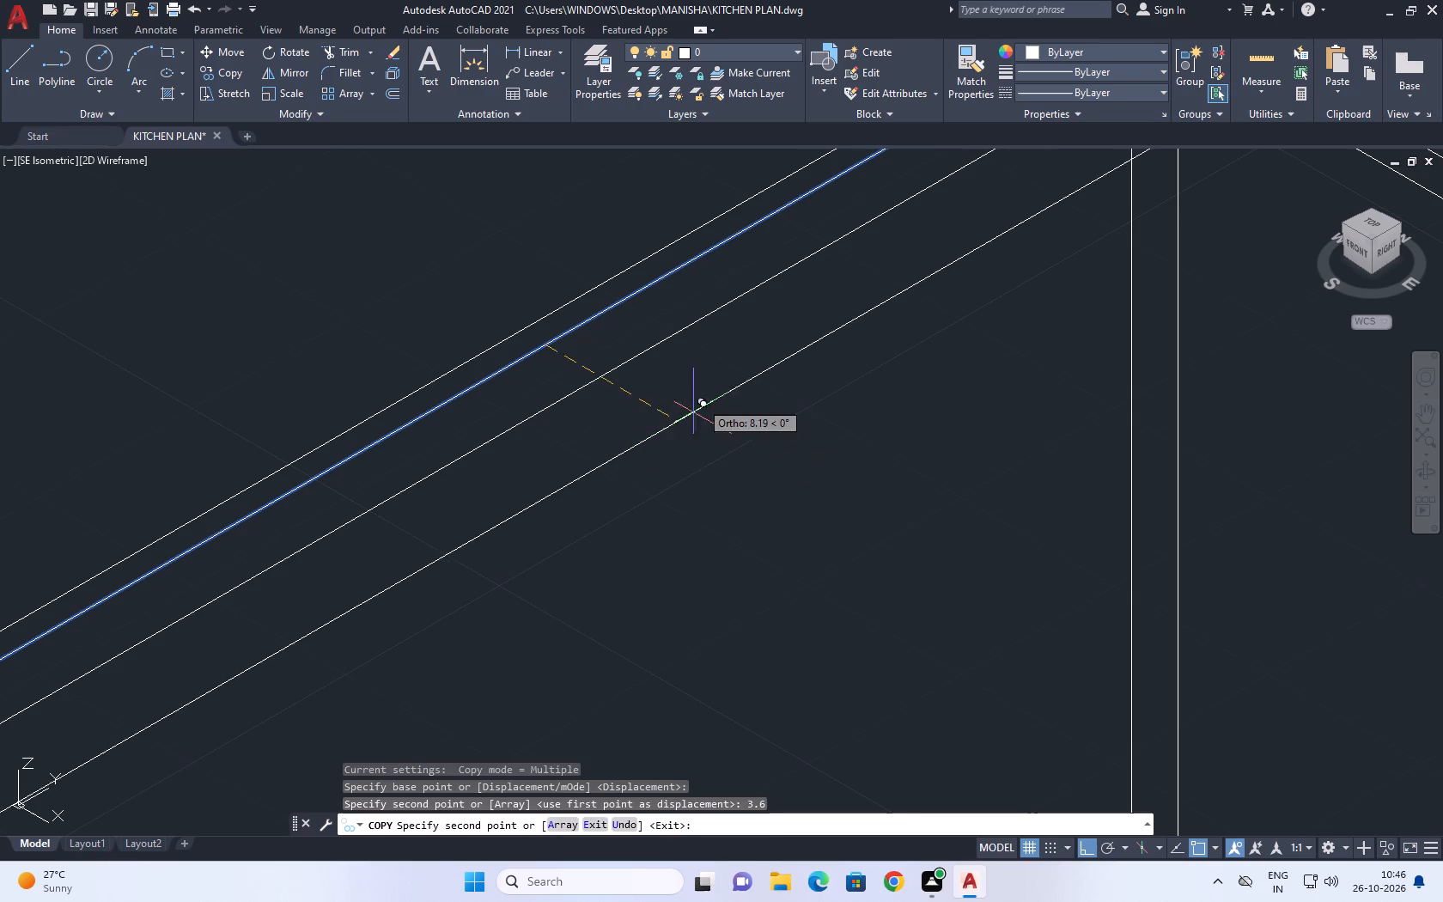
scroll(701, 400, "down", 3)
key("Escape")
Copy the vertical edge where the side outline meets the five-bay cabinet 3.6 into the side outline, in negative Y.
middle_click_drag(773, 640, 735, 373)
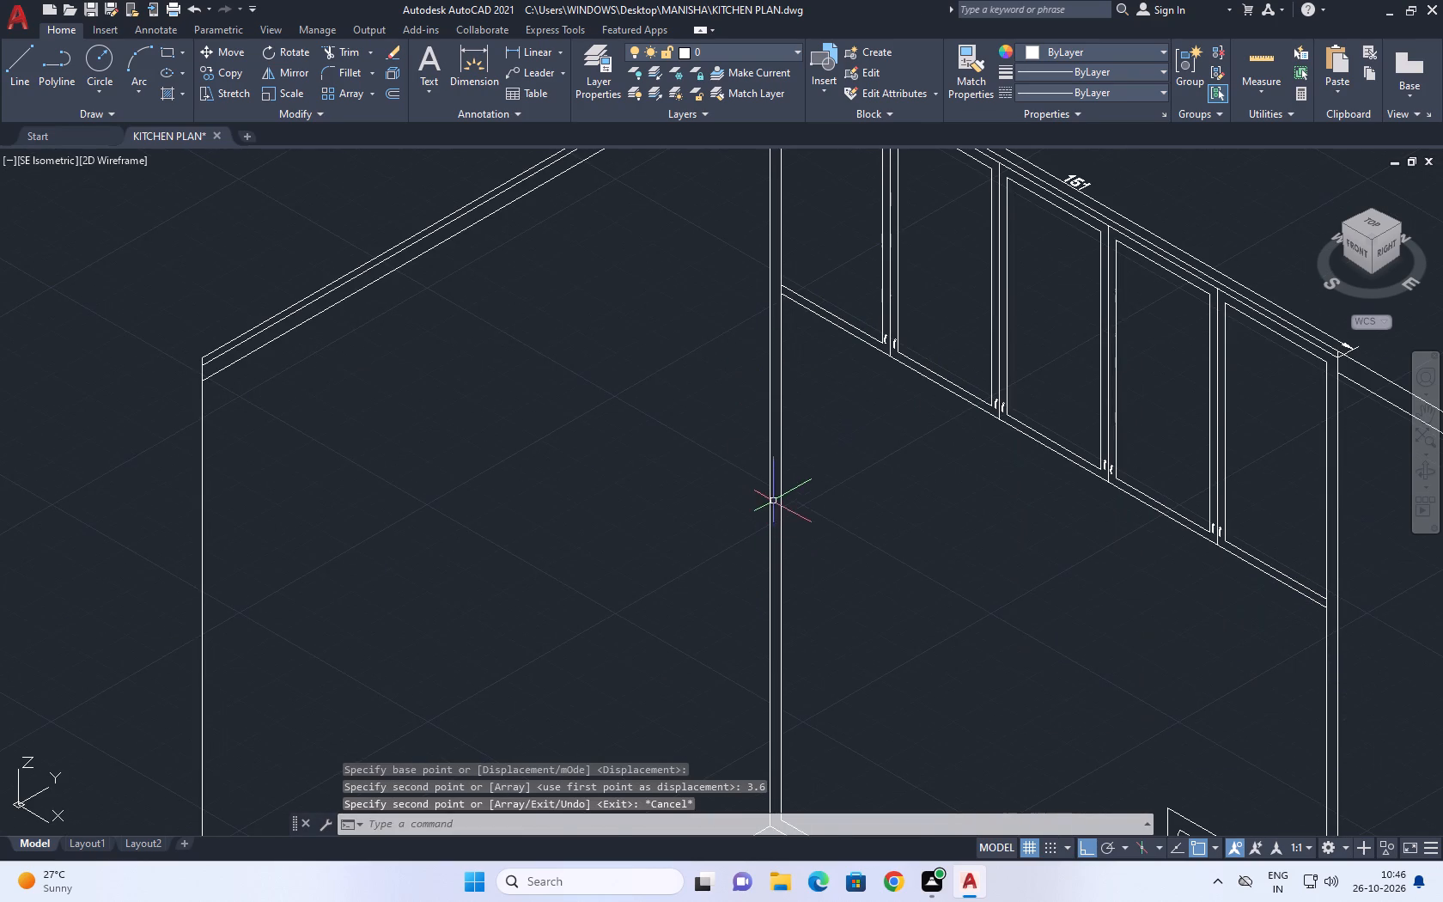
left_click(769, 493)
key("c")
key("o")
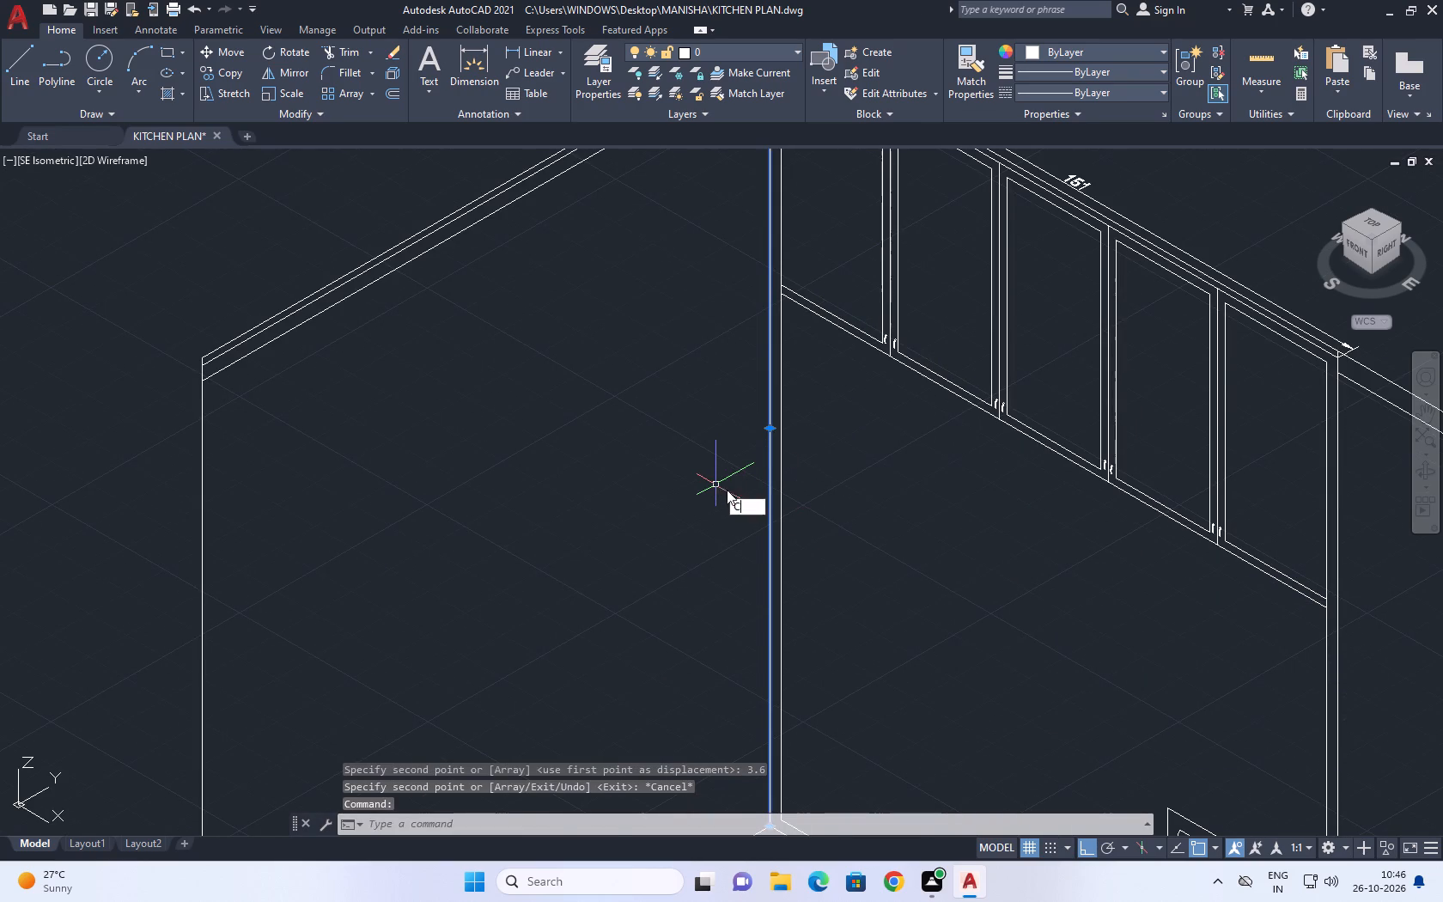
key("space")
left_click(762, 479)
type("3.")
type("6")
key("space")
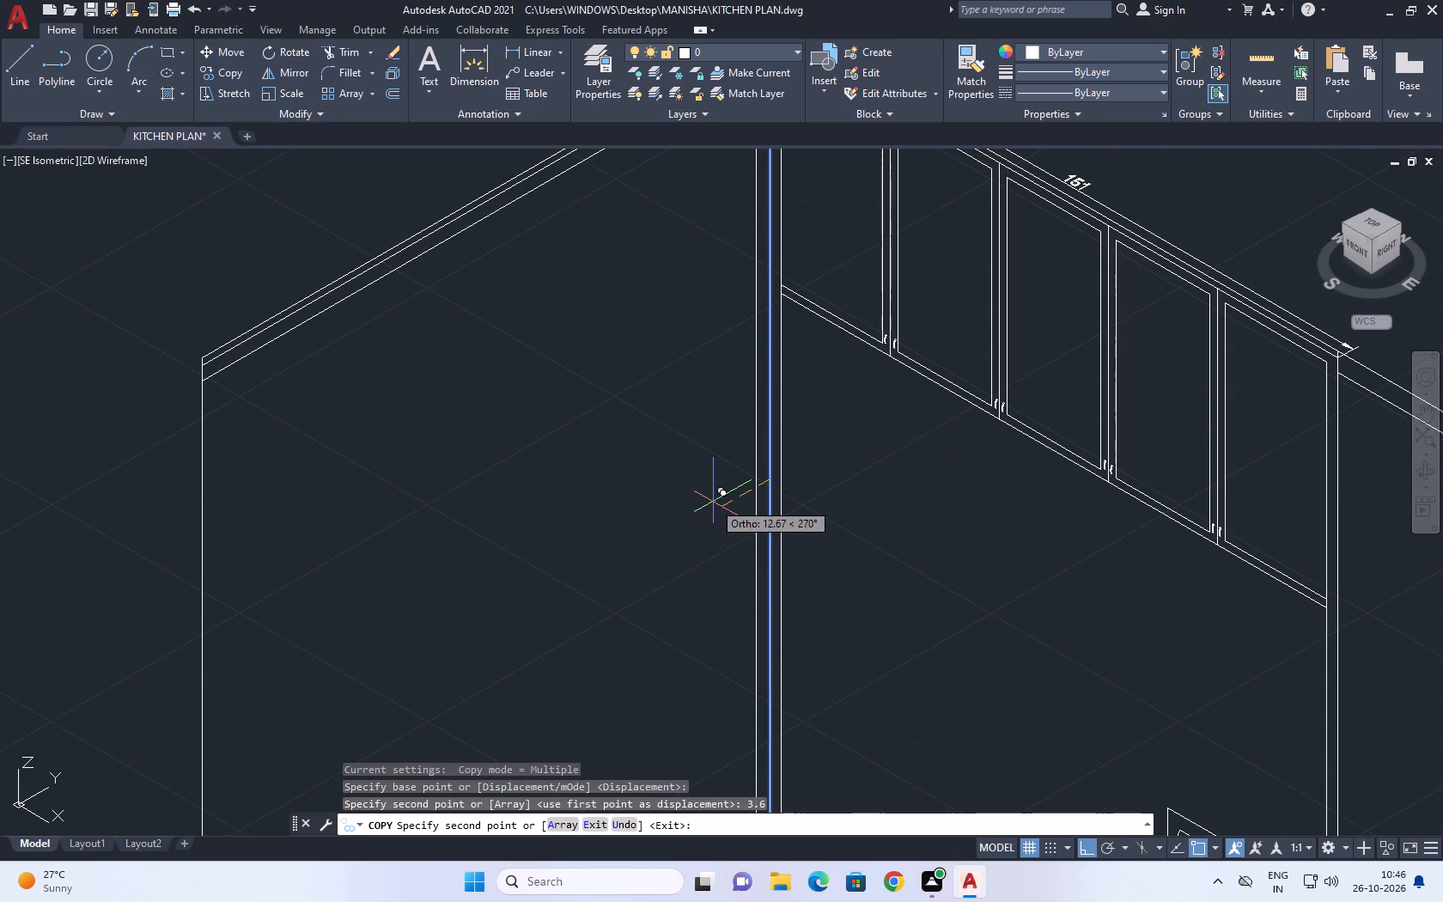
scroll(615, 512, "down", 4)
key("space")
Copy the side outline's outer vertical edge 3 inward, toward the five-bay cabinet in positive Y.
scroll(588, 531, "up", 3)
left_click_drag(618, 561, 589, 551)
left_click(558, 516)
middle_click_drag(608, 529, 612, 521)
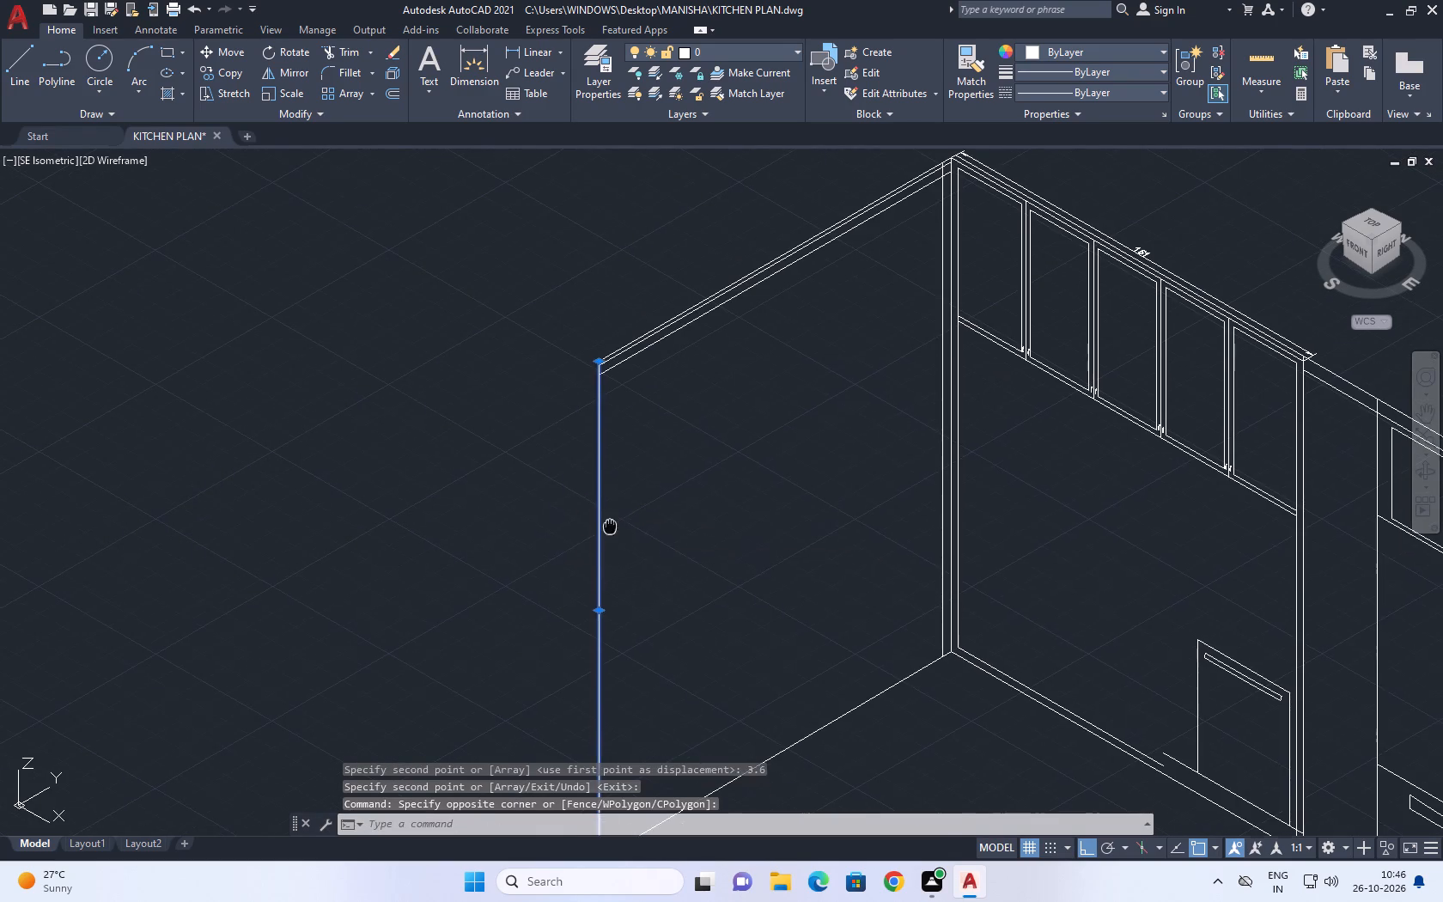
middle_click_drag(612, 521, 628, 492)
scroll(626, 494, "up", 1)
type("CO")
key("space")
left_click(624, 561)
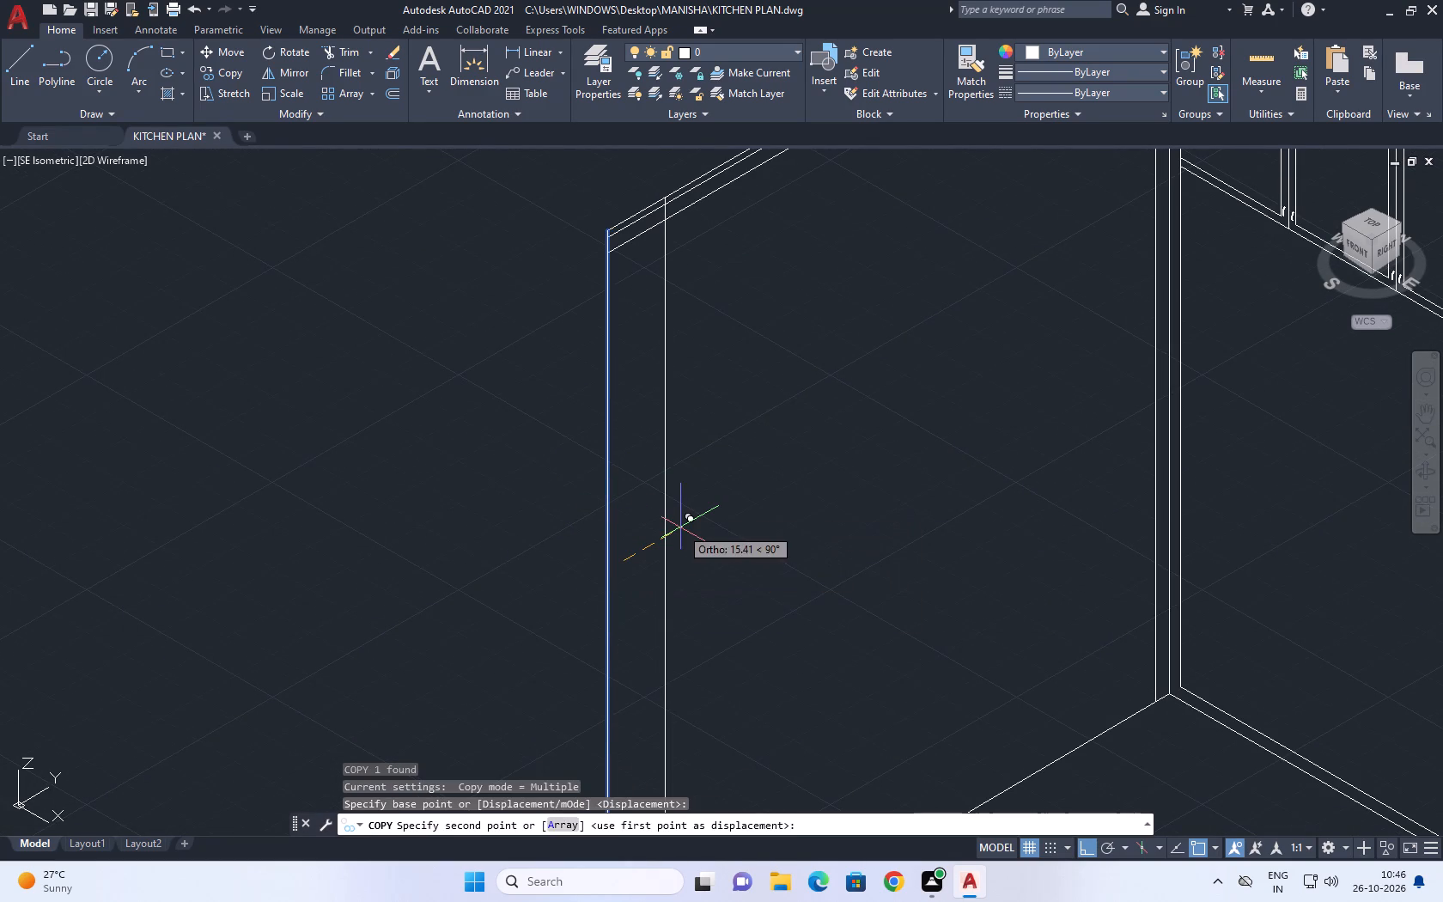
type("3")
key("space")
key("Escape")
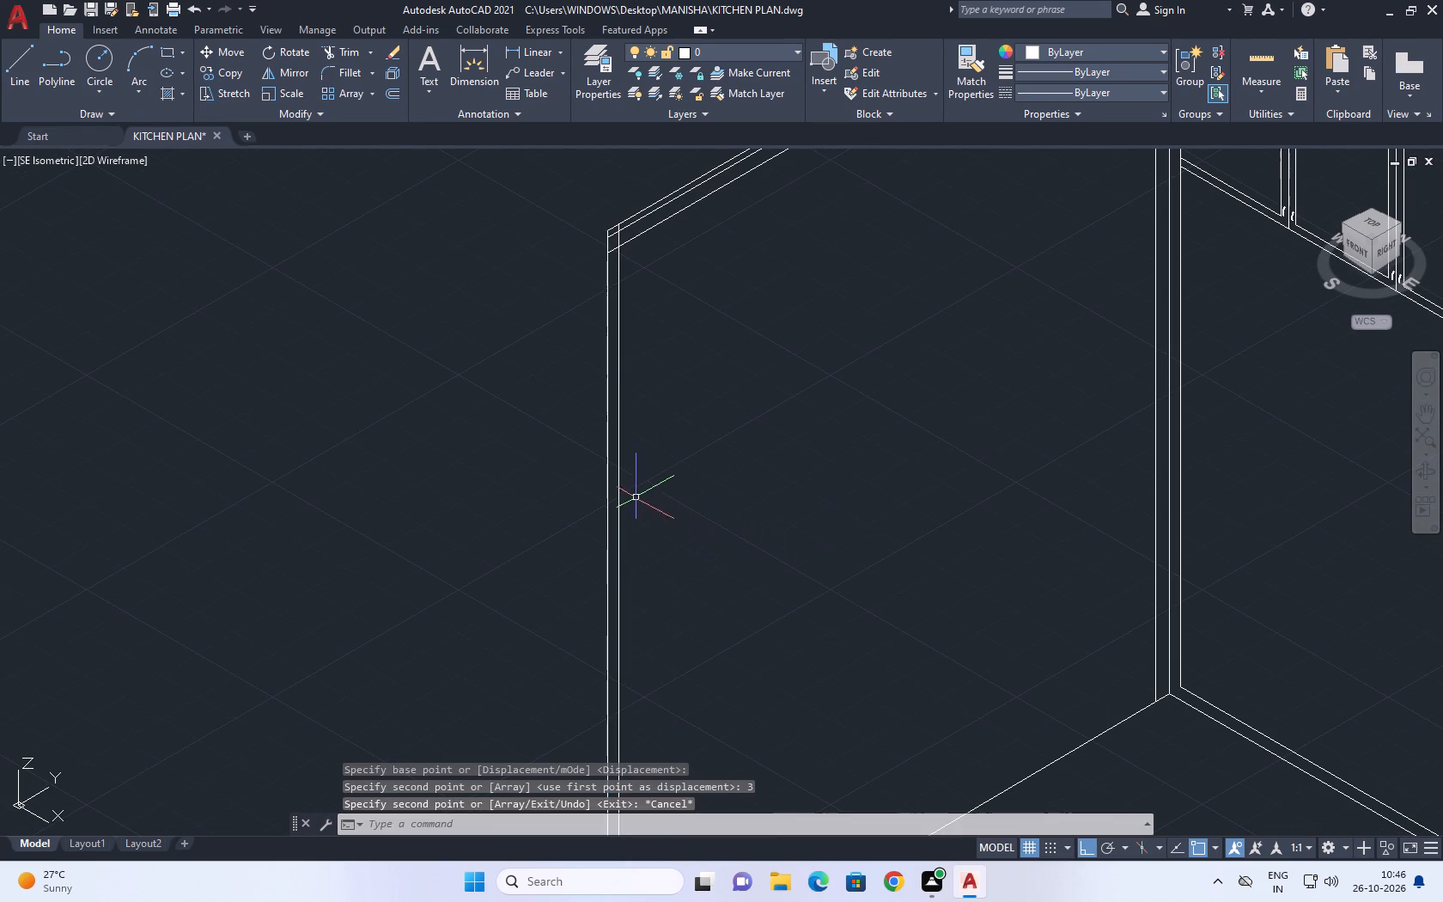
Shorten the side outline's second top line at its cabinet end so it stops at the inner vertical line offset 3.6.
middle_click_drag(660, 280, 674, 471)
middle_click_drag(950, 429, 724, 469)
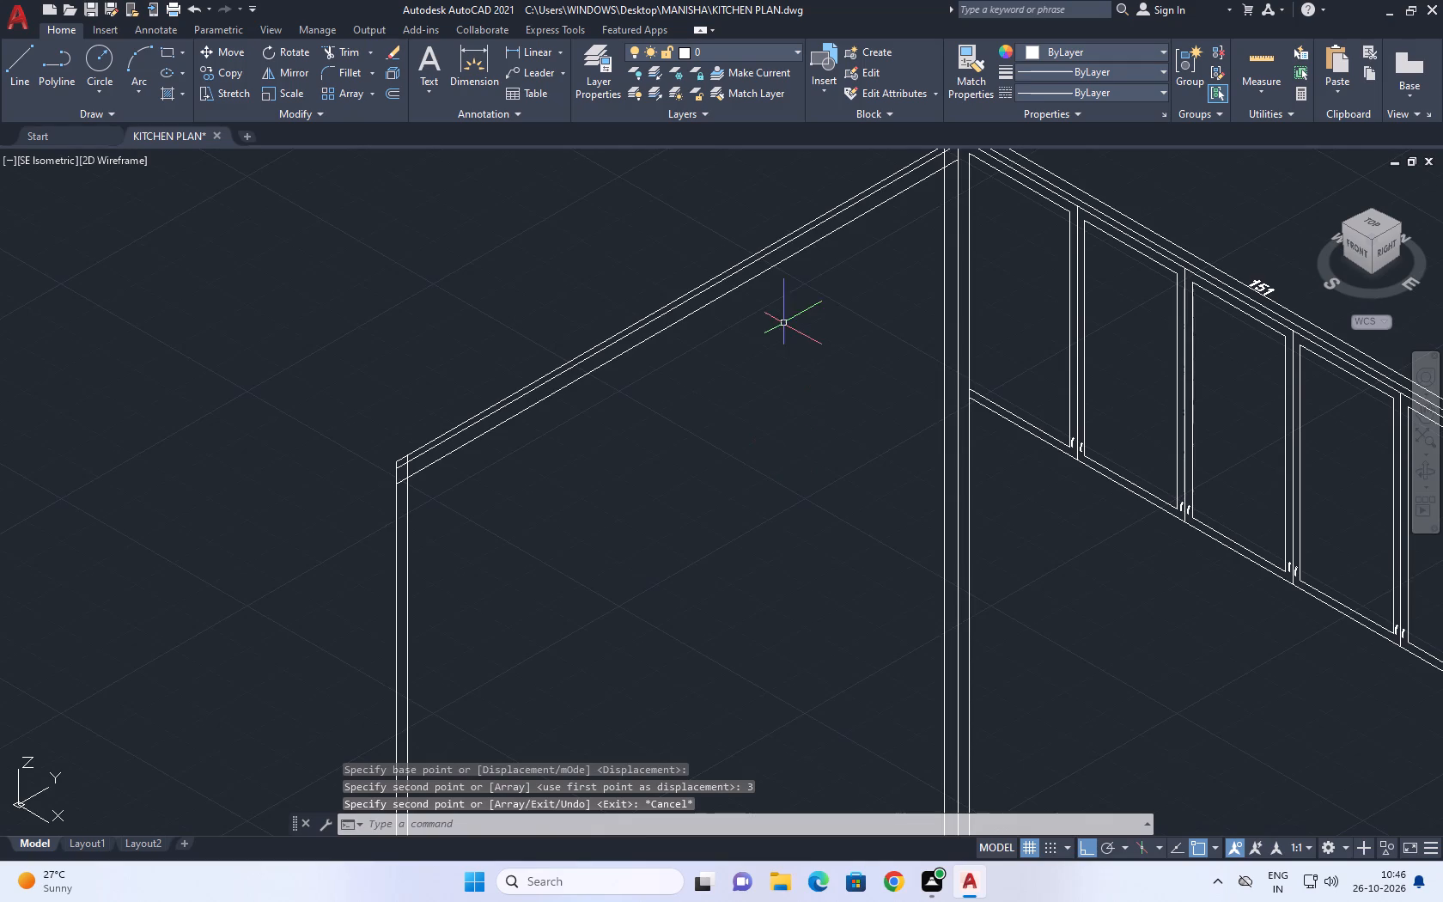
middle_click_drag(781, 319, 777, 423)
scroll(919, 261, "up", 4)
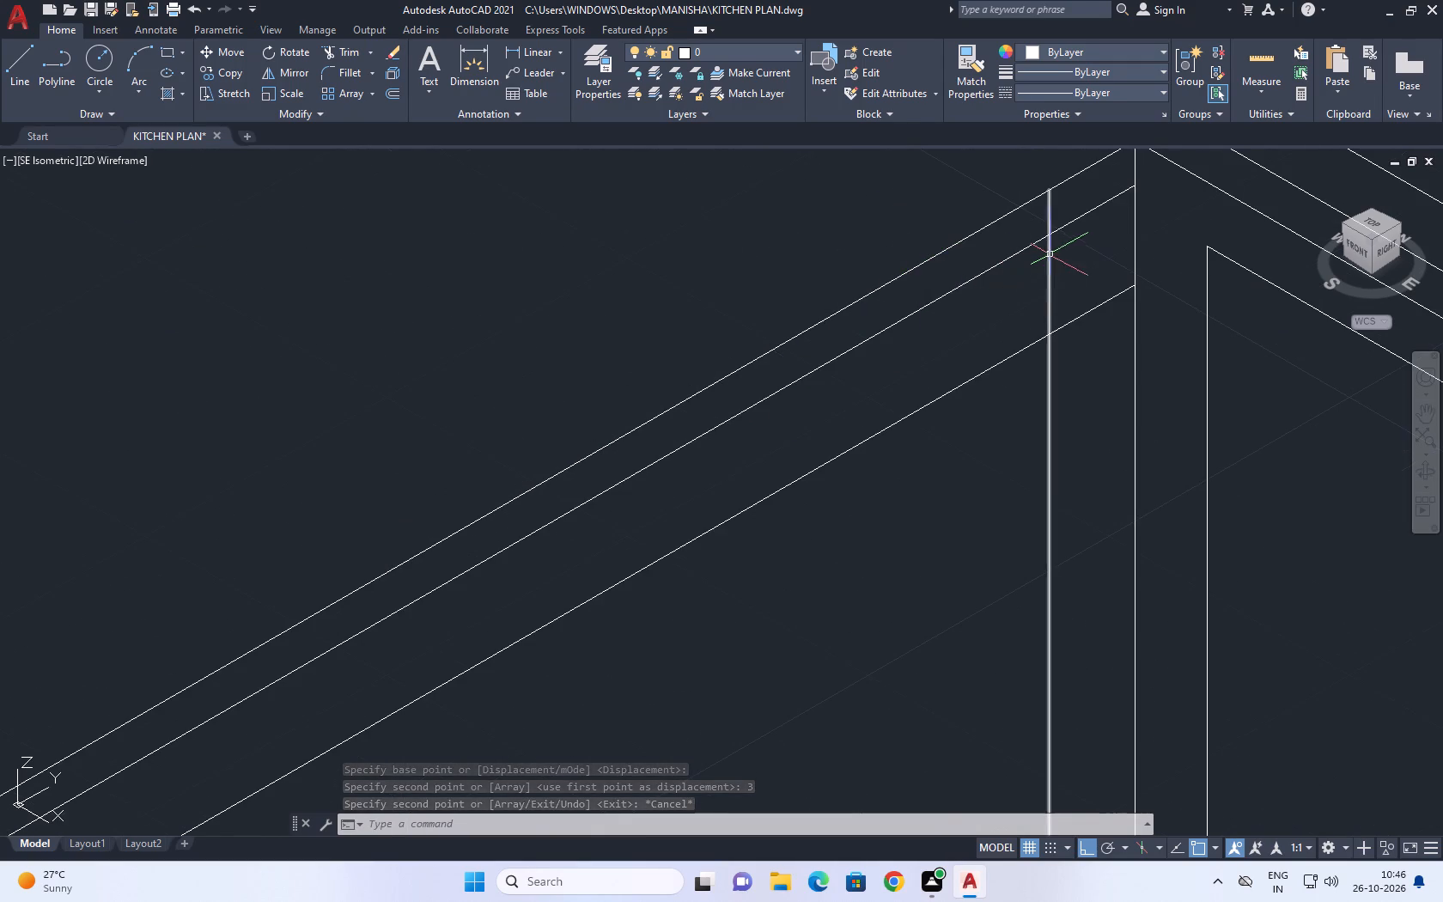
middle_click_drag(874, 583, 692, 827)
scroll(700, 824, "up", 1)
scroll(902, 441, "up", 3)
left_click_drag(984, 570, 959, 531)
left_click(901, 447)
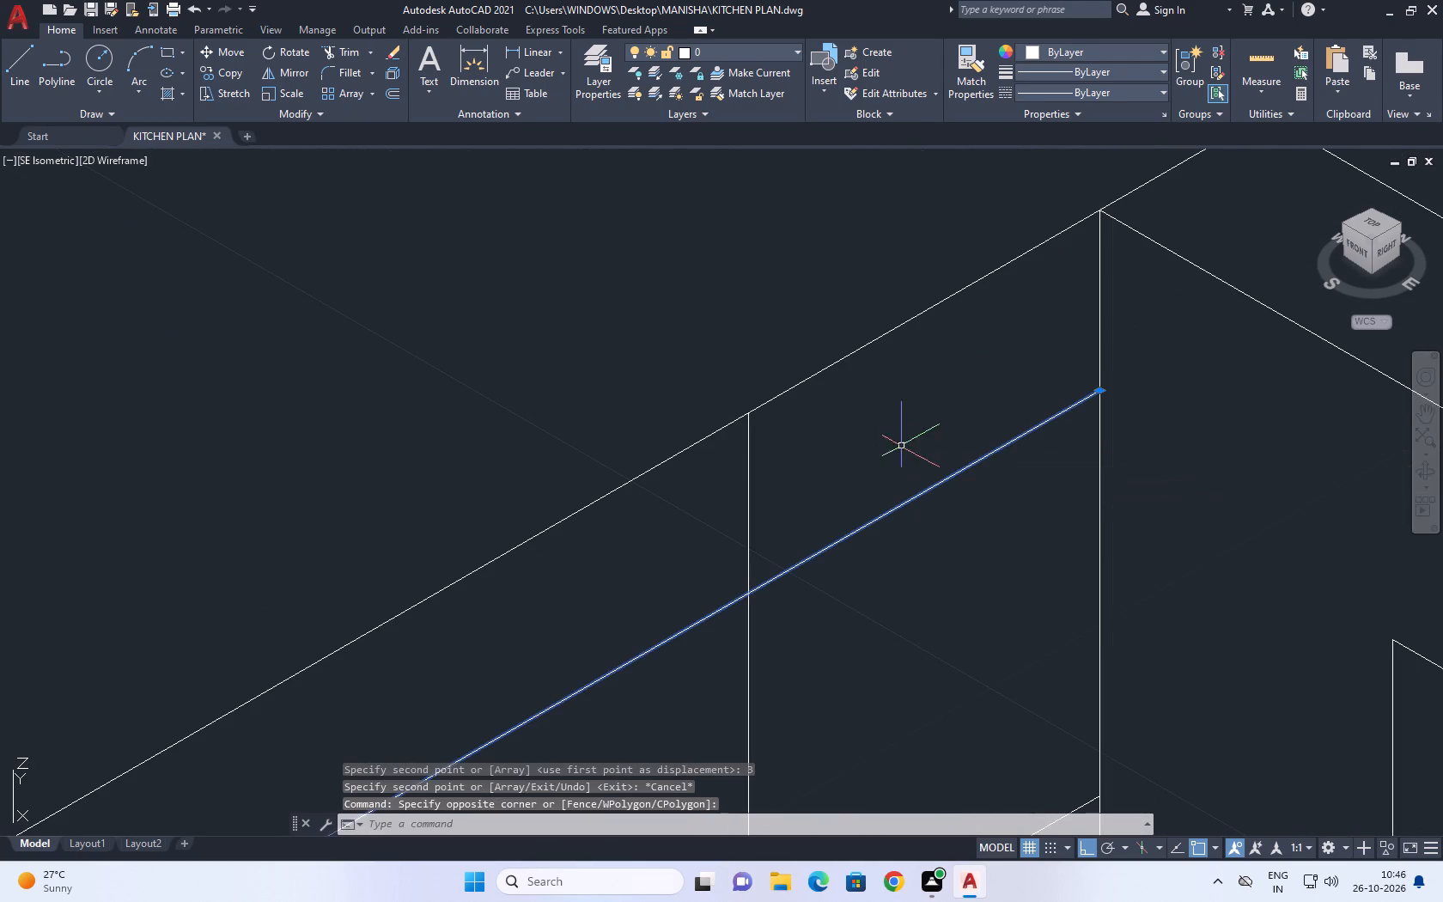
left_click(1103, 389)
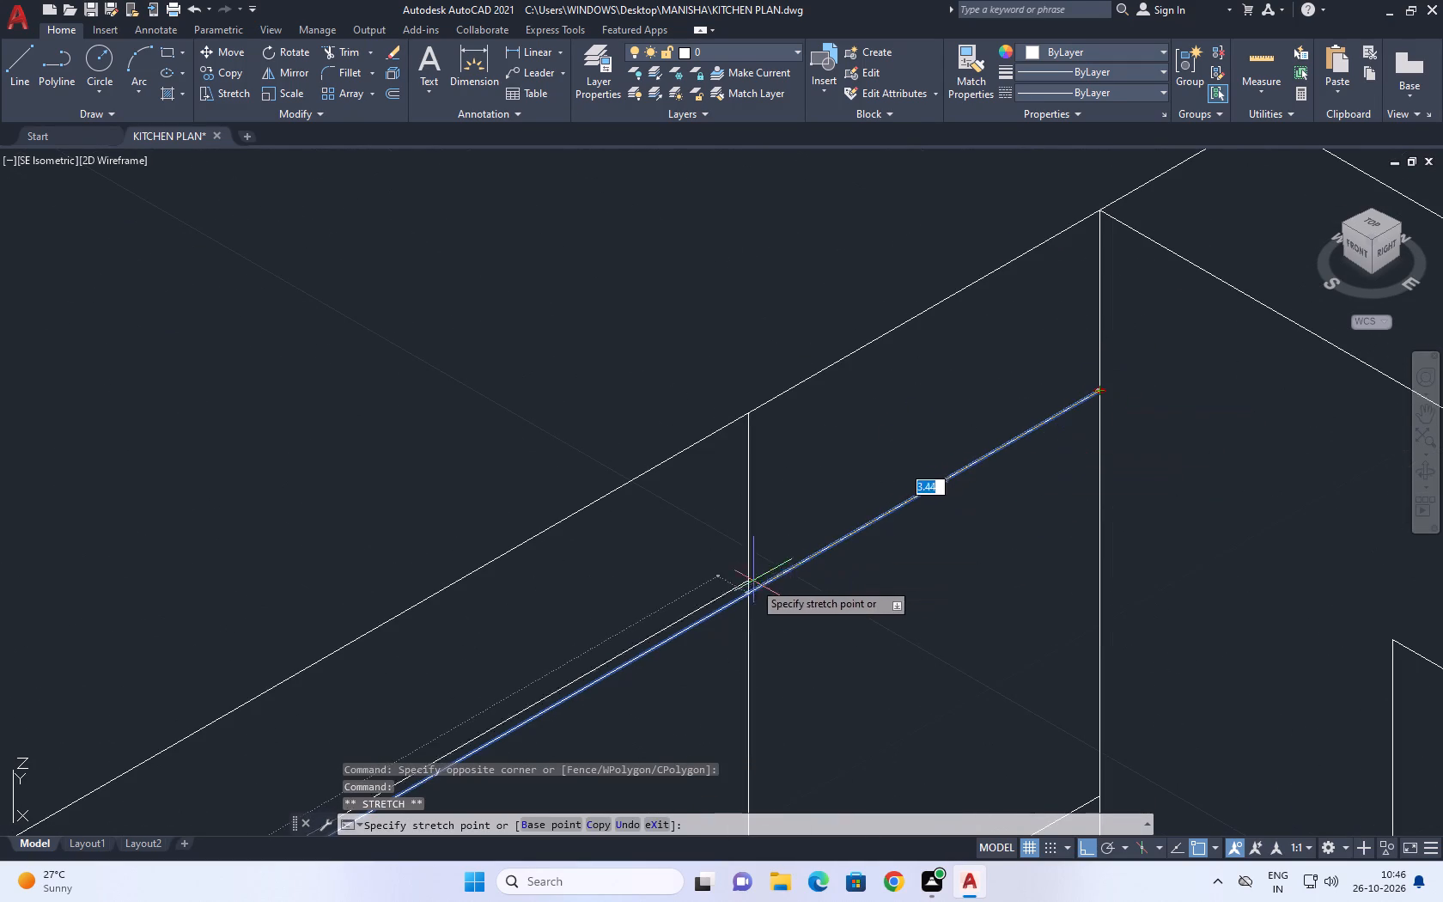
left_click(749, 597)
Shorten the side outline's 3.6-offset vertical line near the five-bay cabinet so its top end meets the second top line.
left_click_drag(786, 502, 752, 498)
left_click(724, 501)
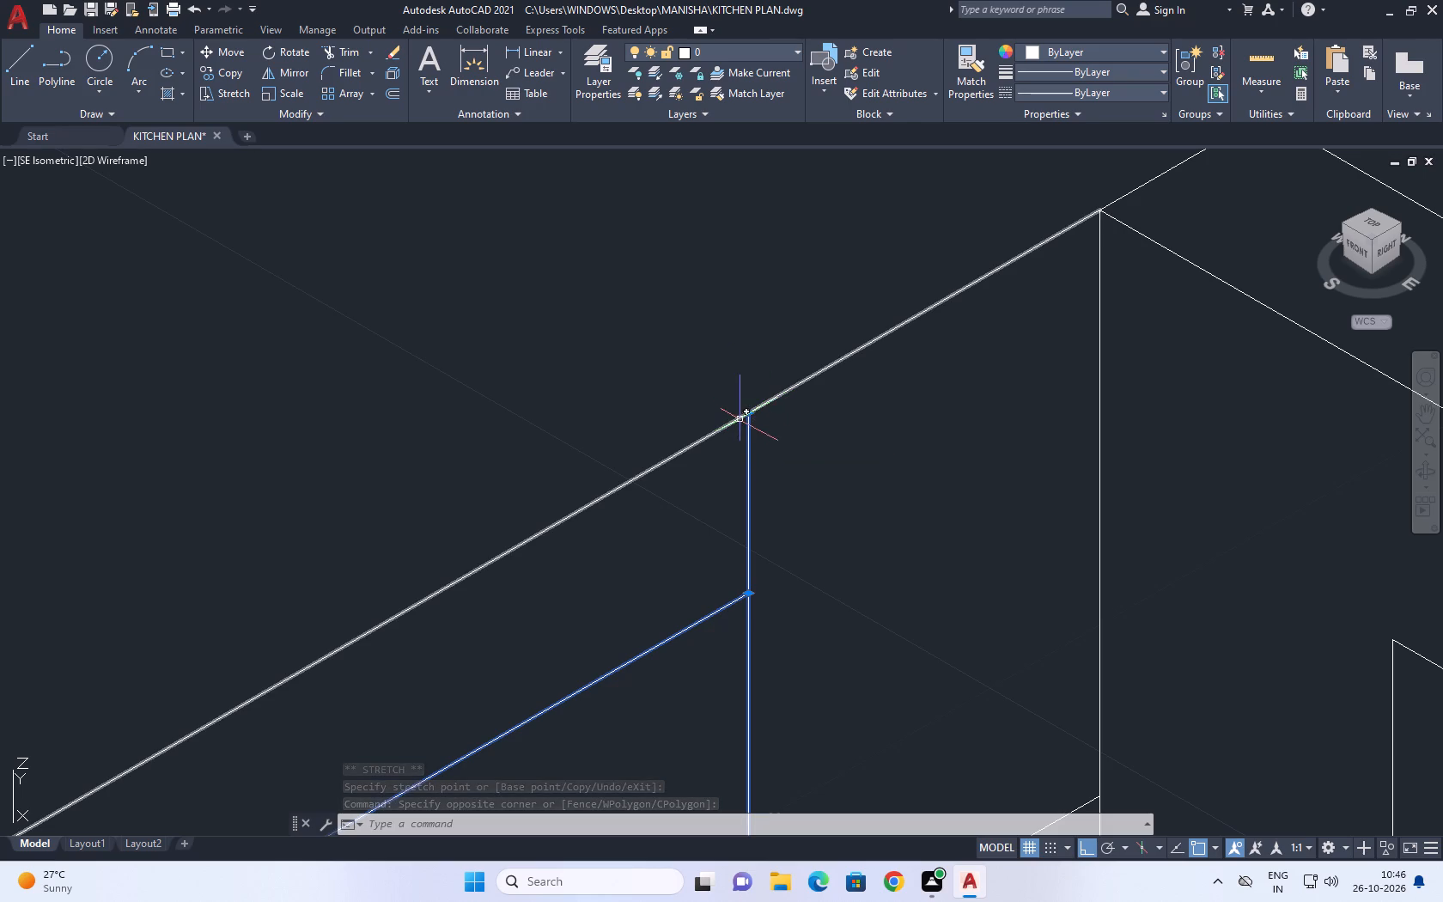
left_click_drag(746, 411, 747, 435)
left_click(747, 595)
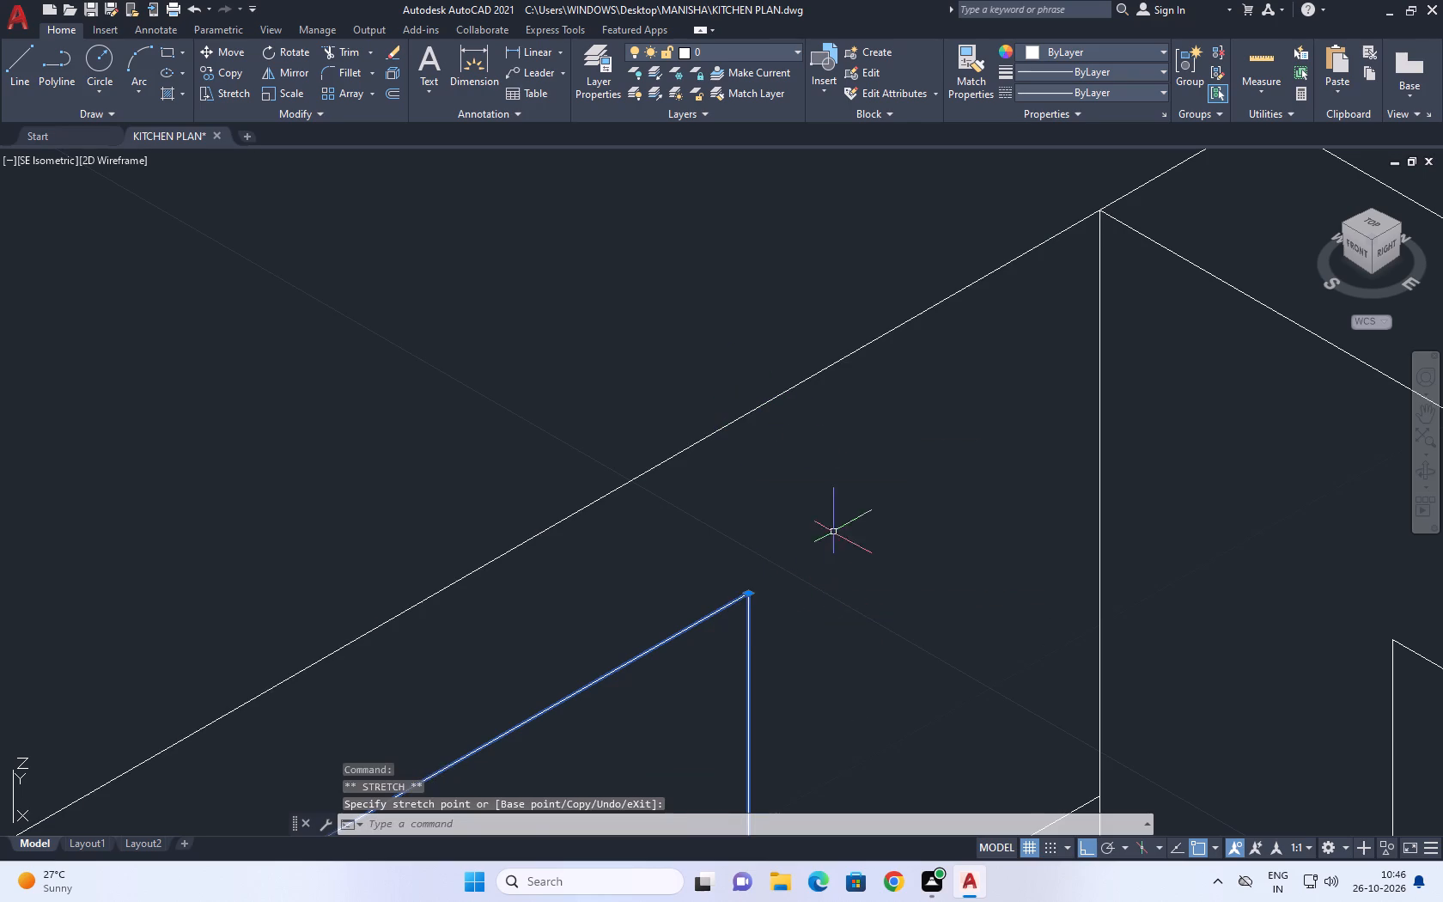
Shorten the side outline's second top line at its outer end so it stops at the vertical line offset 3 inward.
scroll(796, 426, "down", 6)
scroll(819, 533, "up", 1)
middle_click_drag(784, 517, 832, 429)
scroll(888, 401, "down", 1)
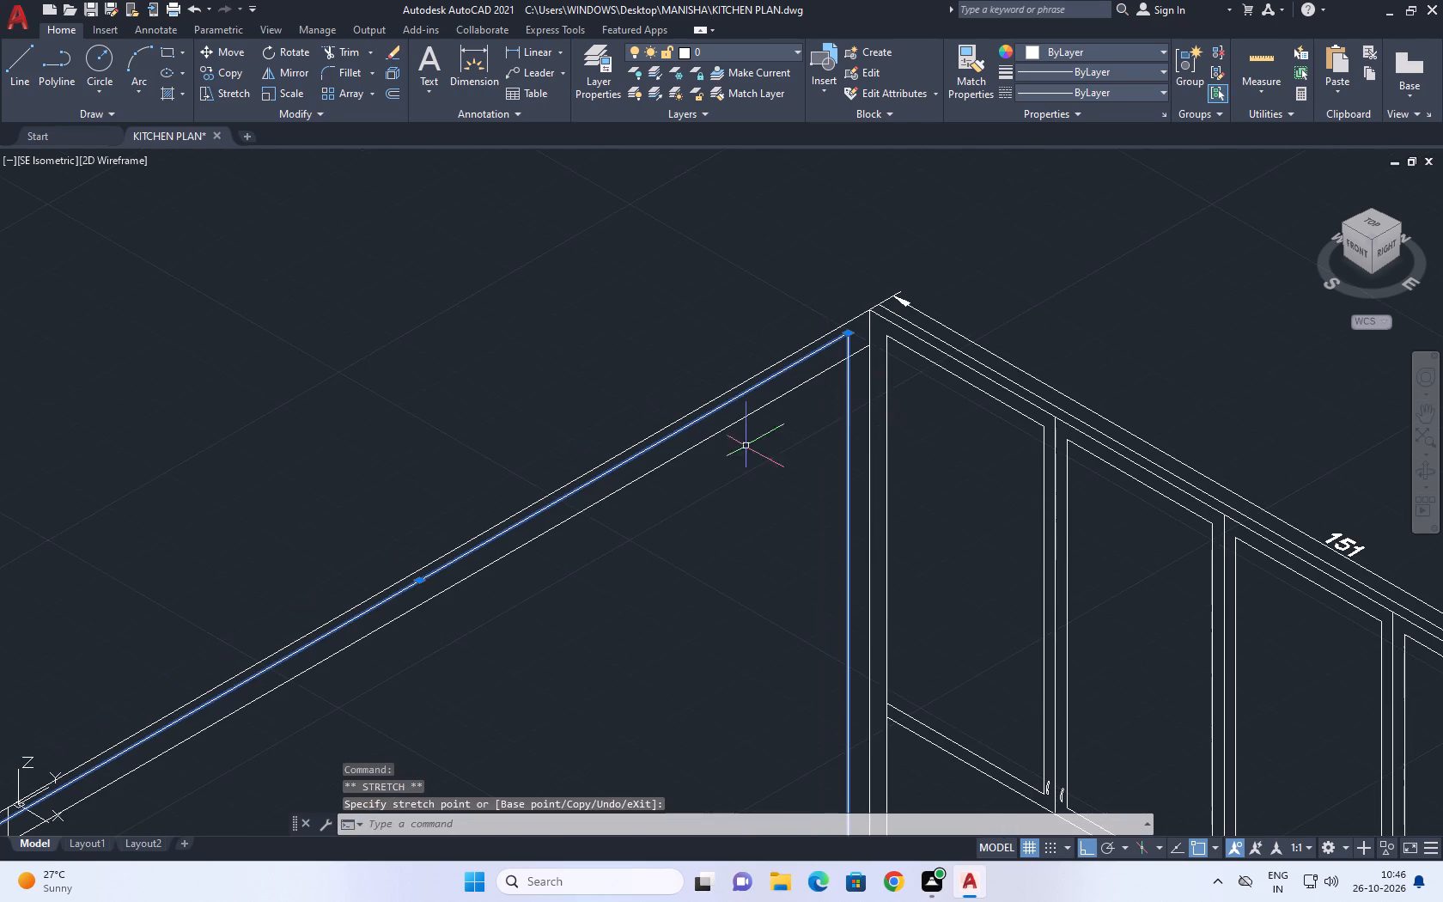
middle_click_drag(407, 506, 605, 429)
middle_click_drag(222, 774, 351, 528)
scroll(308, 514, "down", 1)
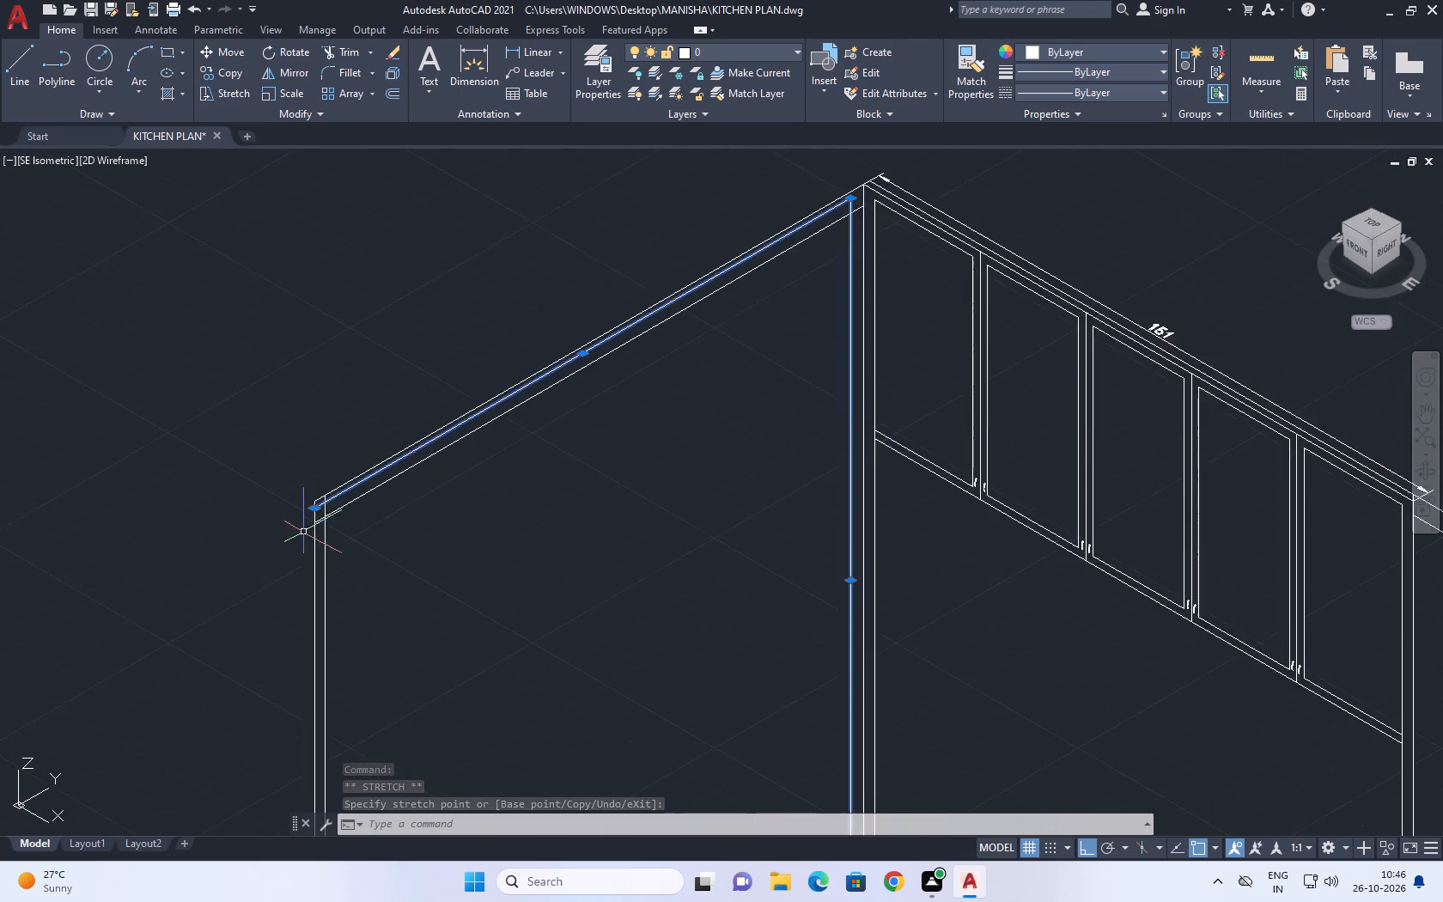
scroll(303, 532, "up", 2)
scroll(345, 439, "up", 1)
scroll(300, 512, "up", 3)
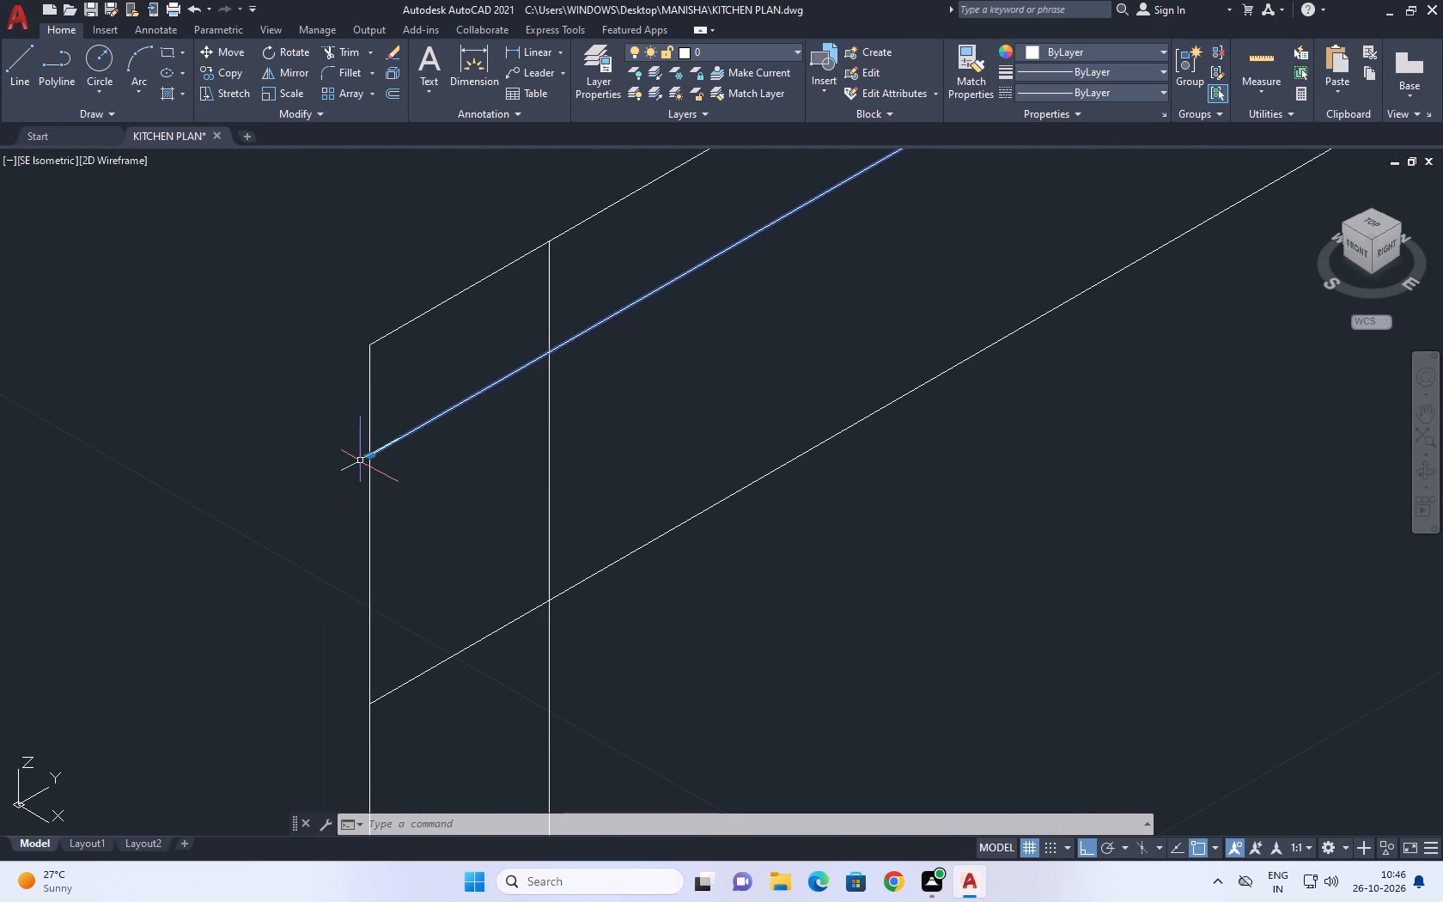
left_click(366, 456)
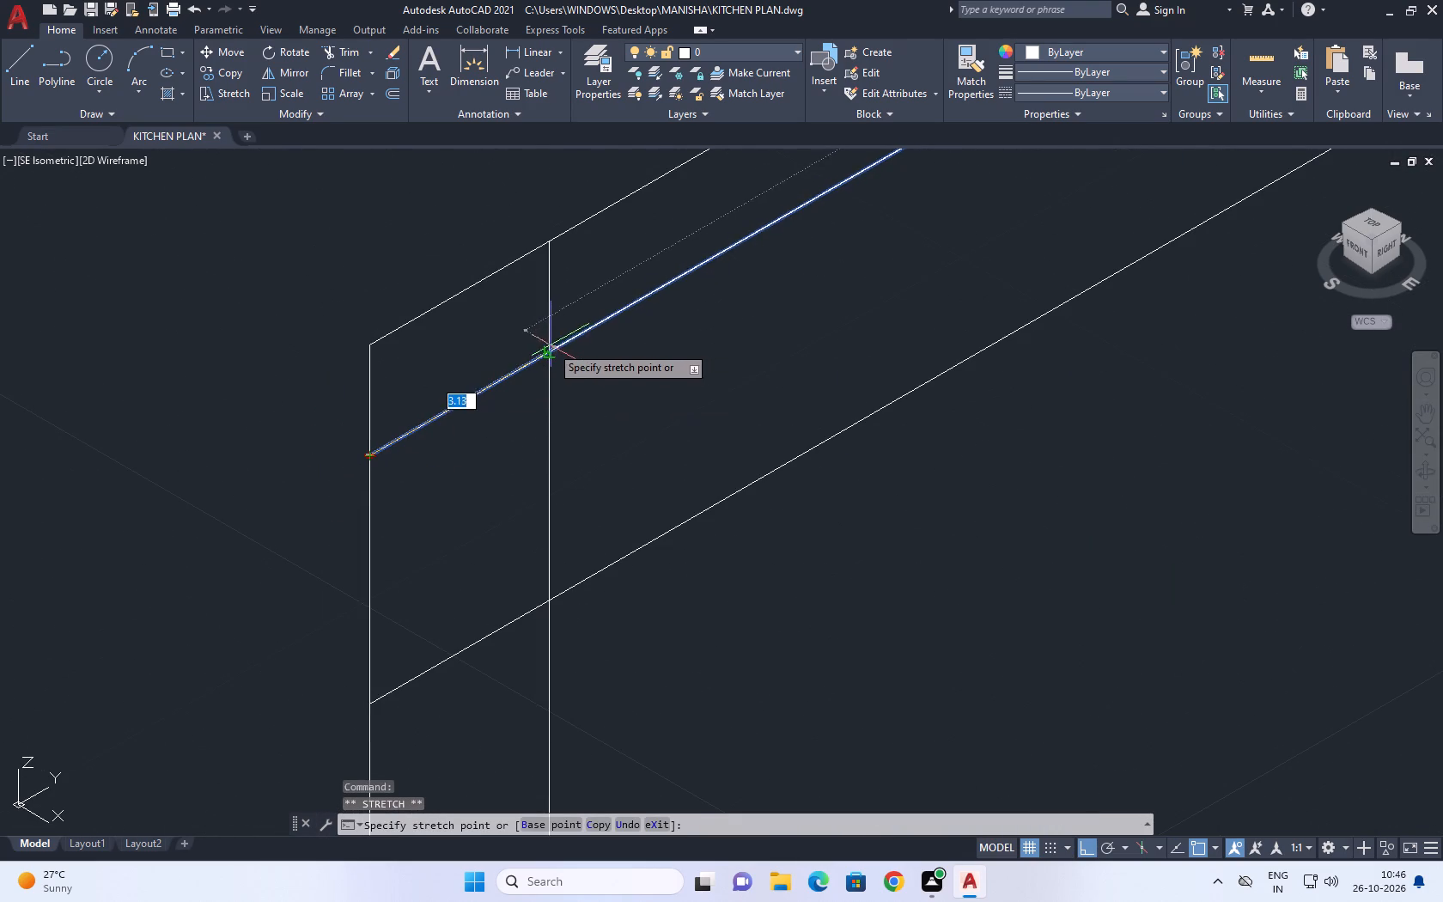
left_click(545, 349)
Shorten the 3-offset outer vertical line so its top end meets the second top line at the corner.
middle_click_drag(549, 369, 434, 492)
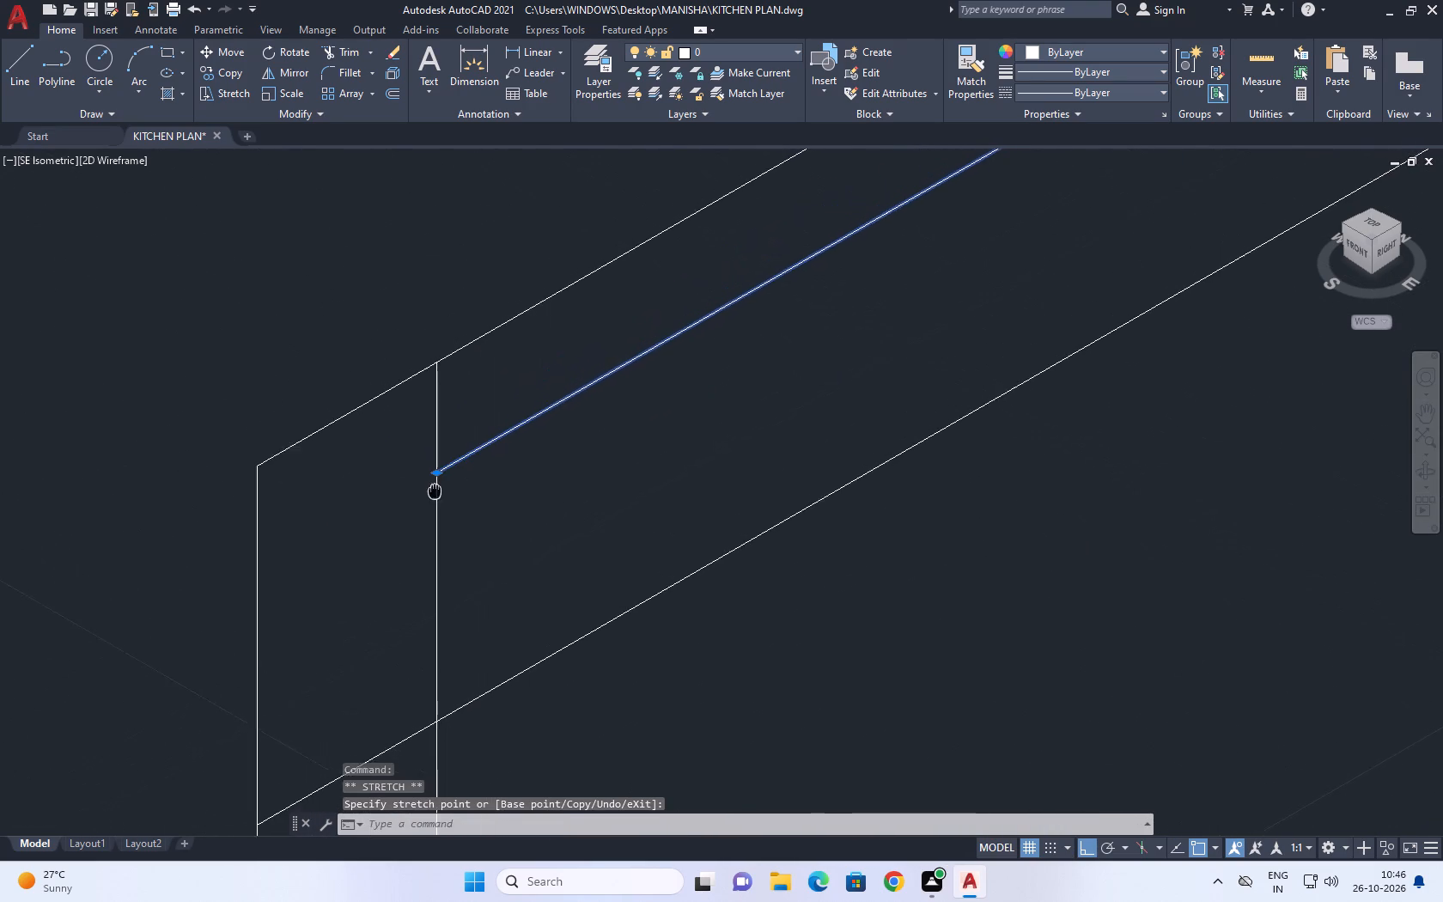
middle_click_drag(434, 492, 326, 508)
scroll(299, 503, "up", 1)
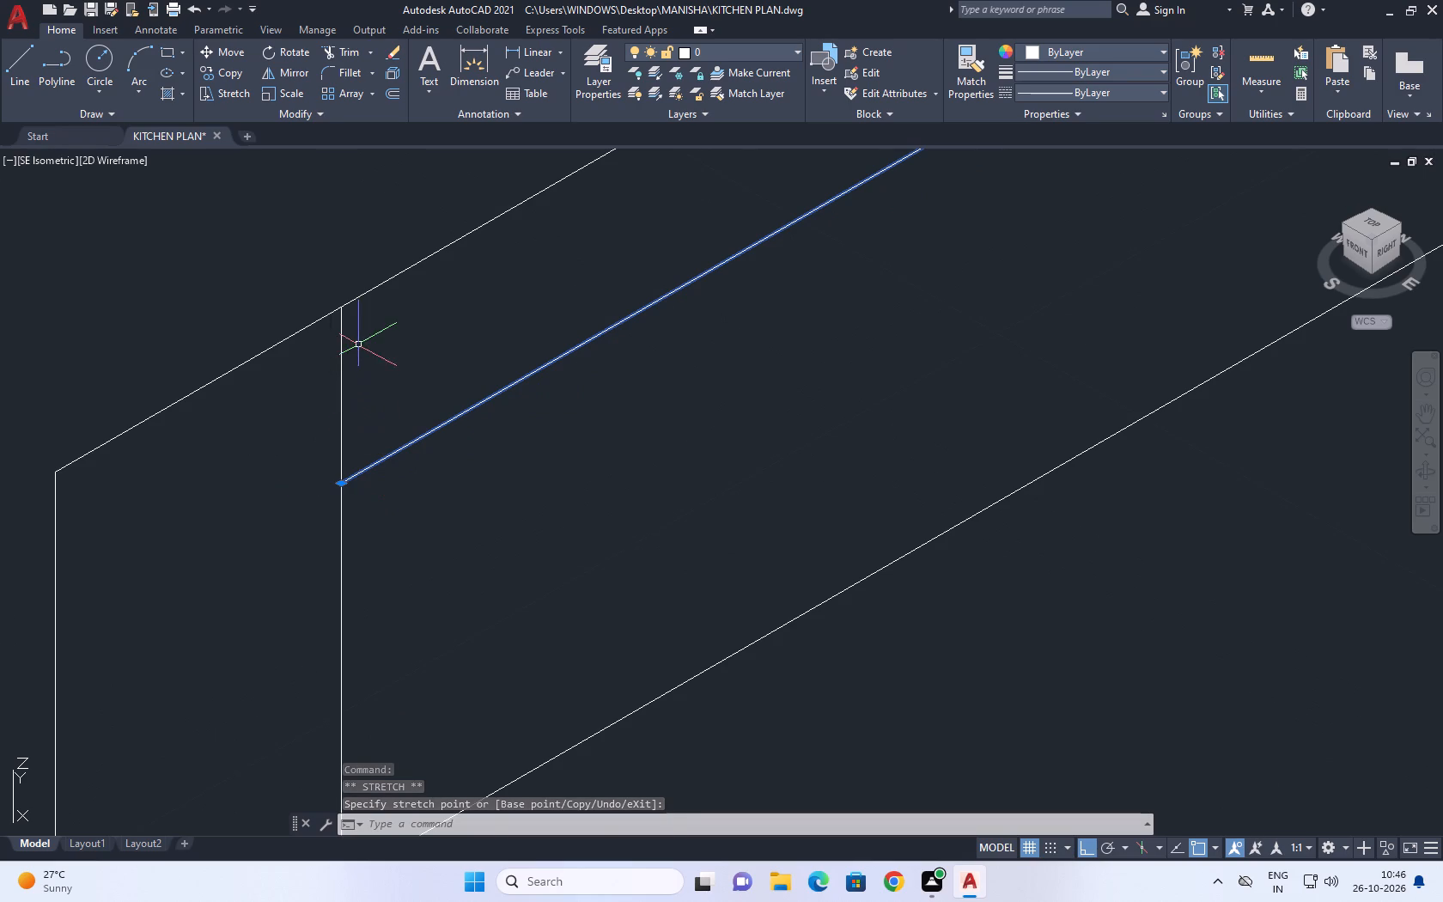
left_click(358, 343)
left_click(323, 368)
left_click(341, 308)
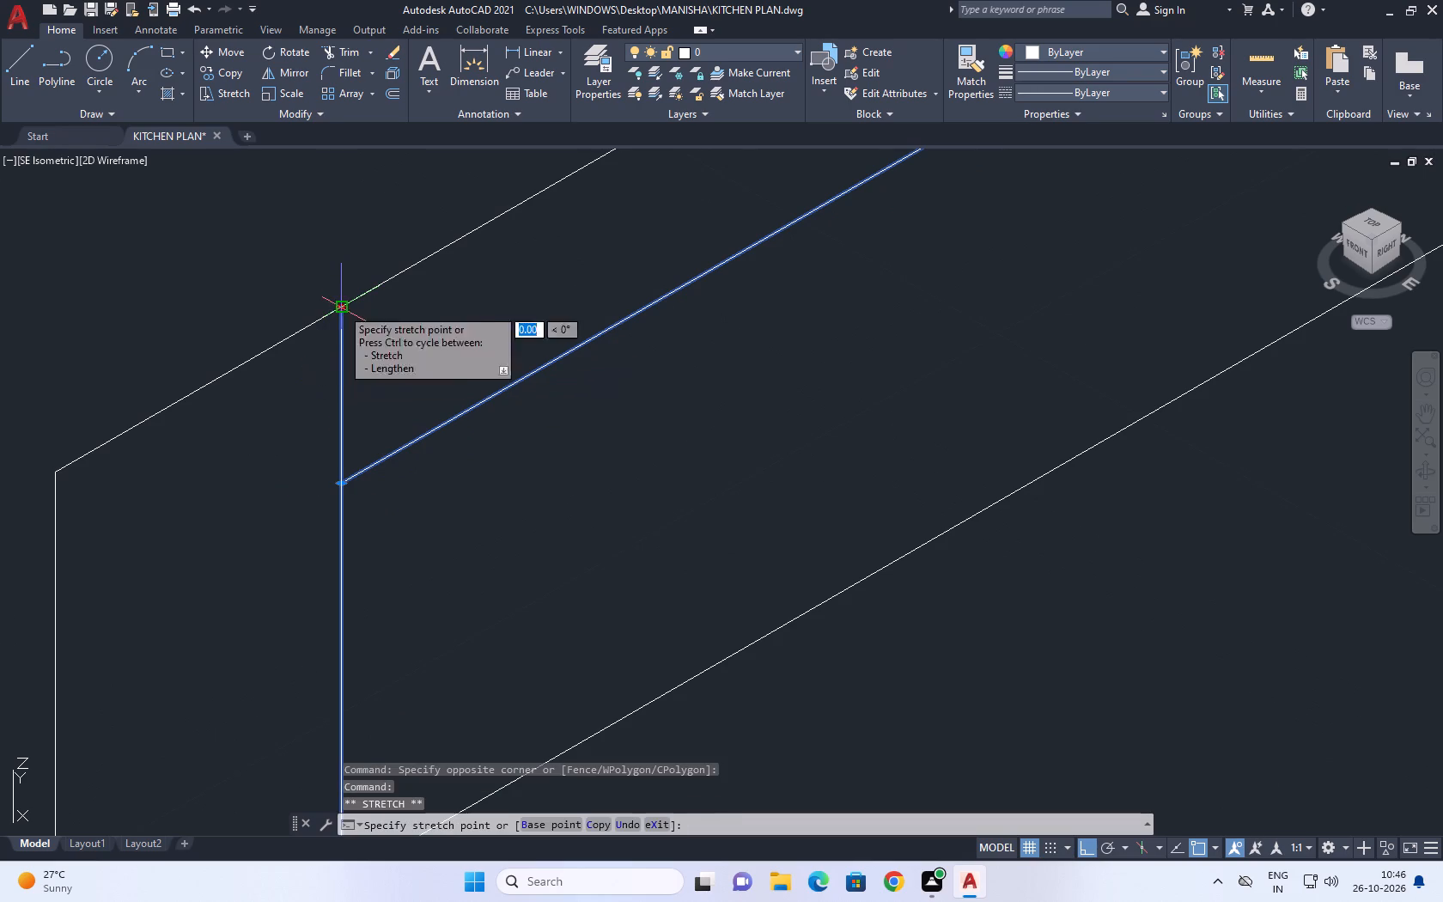
left_click(344, 485)
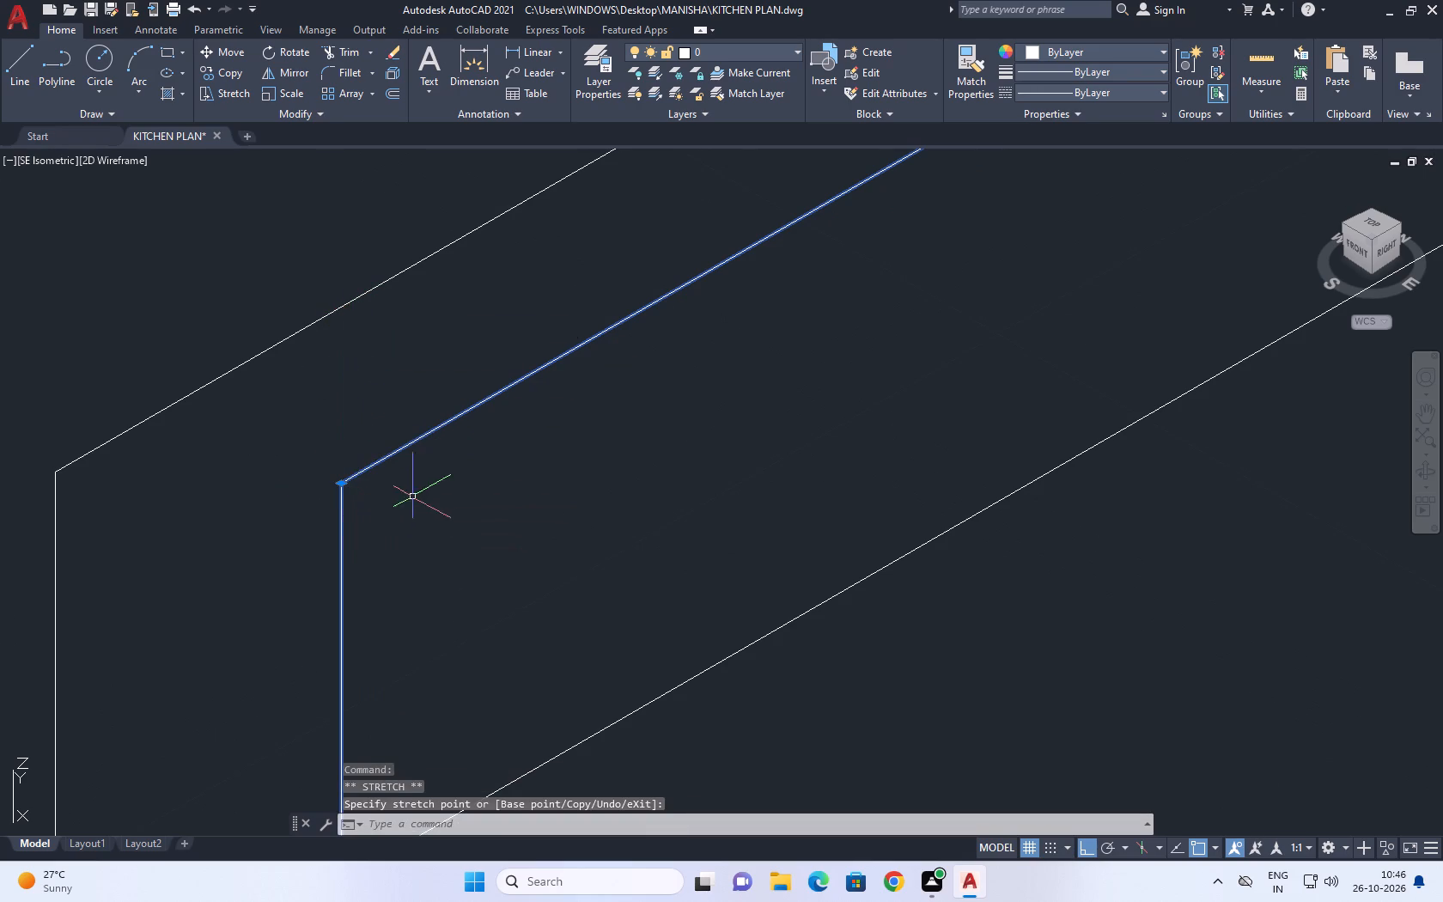
Shorten the lowest top line of the side outline at its outer end so it stops at the 3-offset vertical line.
middle_click_drag(417, 472, 393, 609)
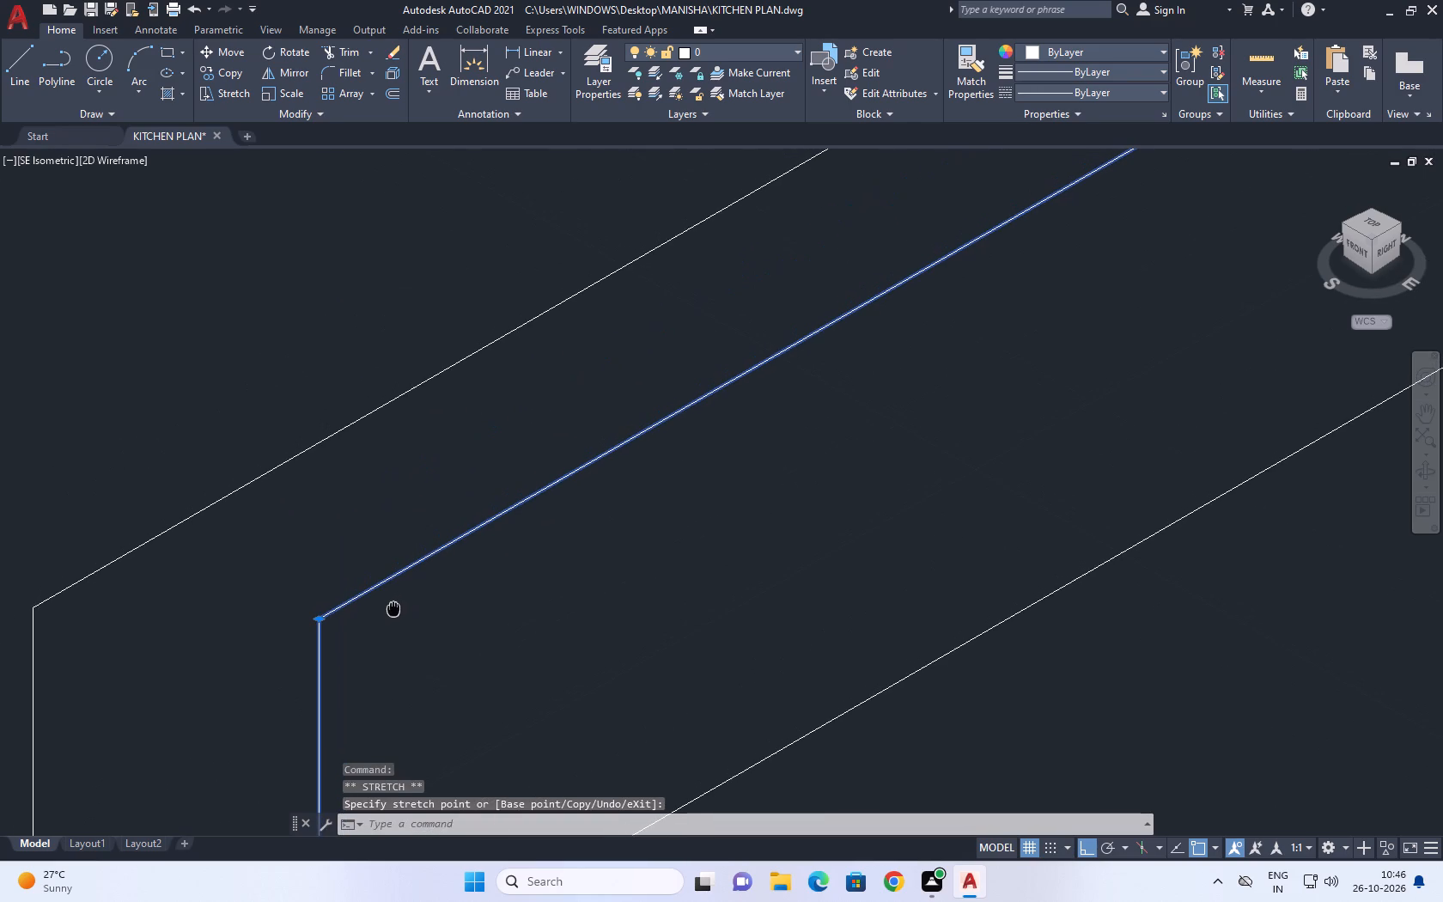
middle_click_drag(393, 609, 402, 614)
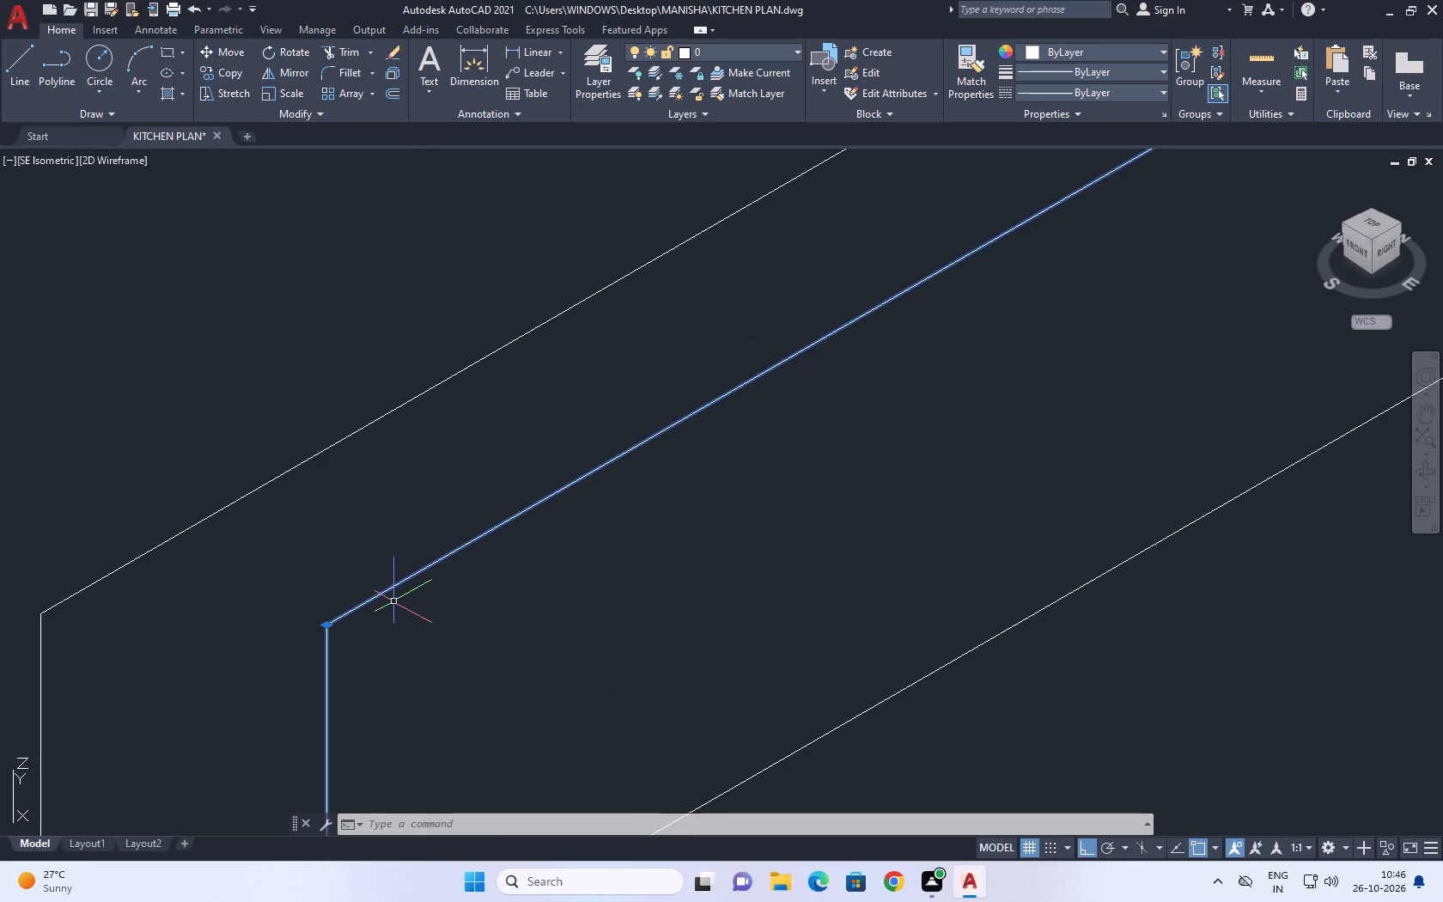
middle_click_drag(414, 605, 401, 604)
scroll(403, 604, "down", 1)
middle_click_drag(482, 649, 472, 635)
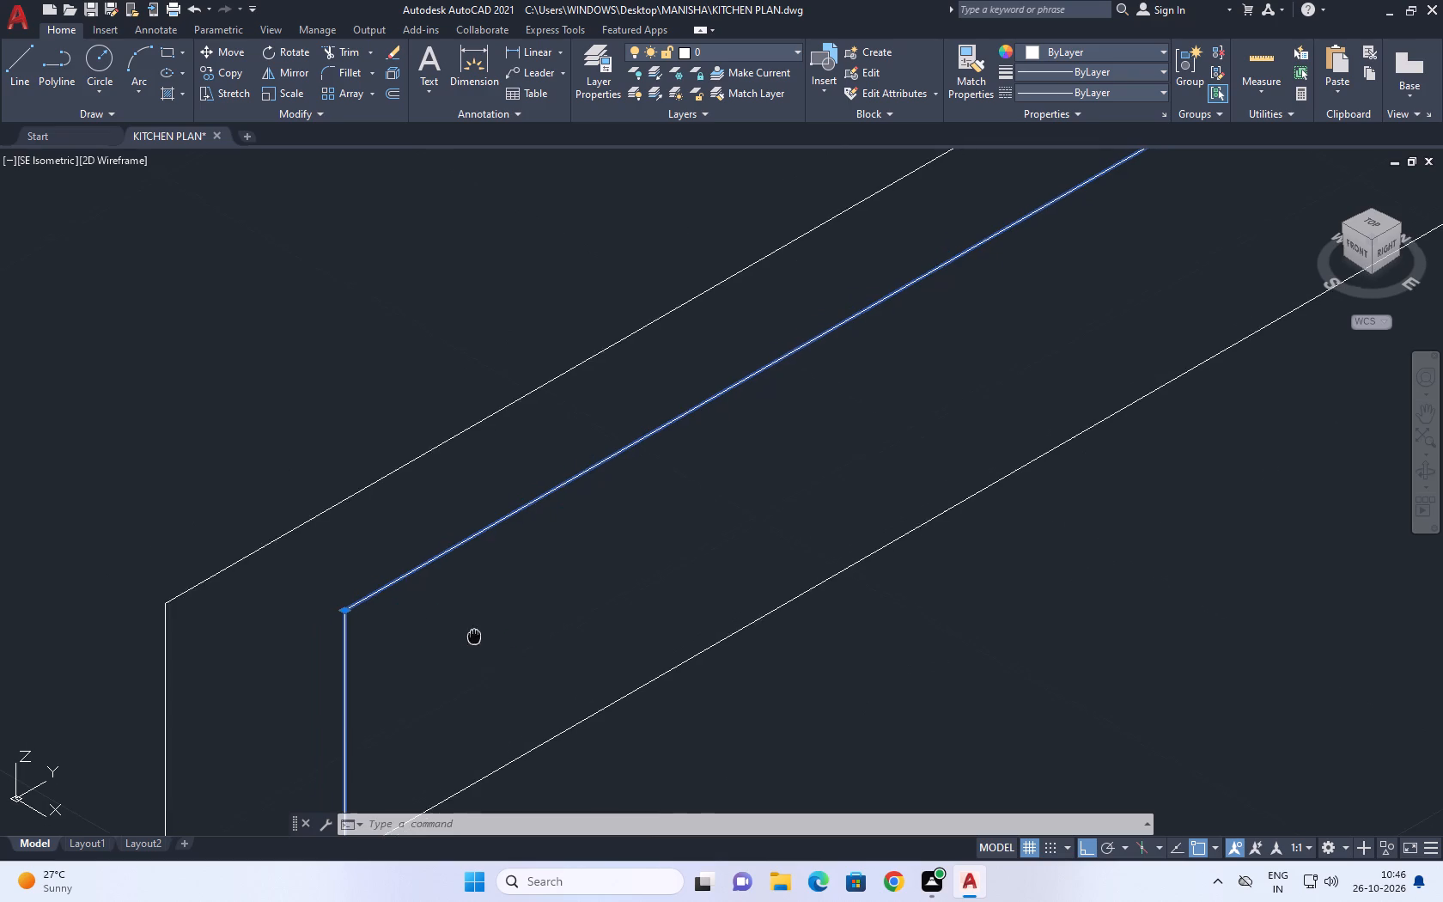
middle_click_drag(472, 635, 442, 612)
middle_click_drag(441, 570, 438, 467)
scroll(545, 556, "down", 3)
middle_click_drag(688, 570, 678, 559)
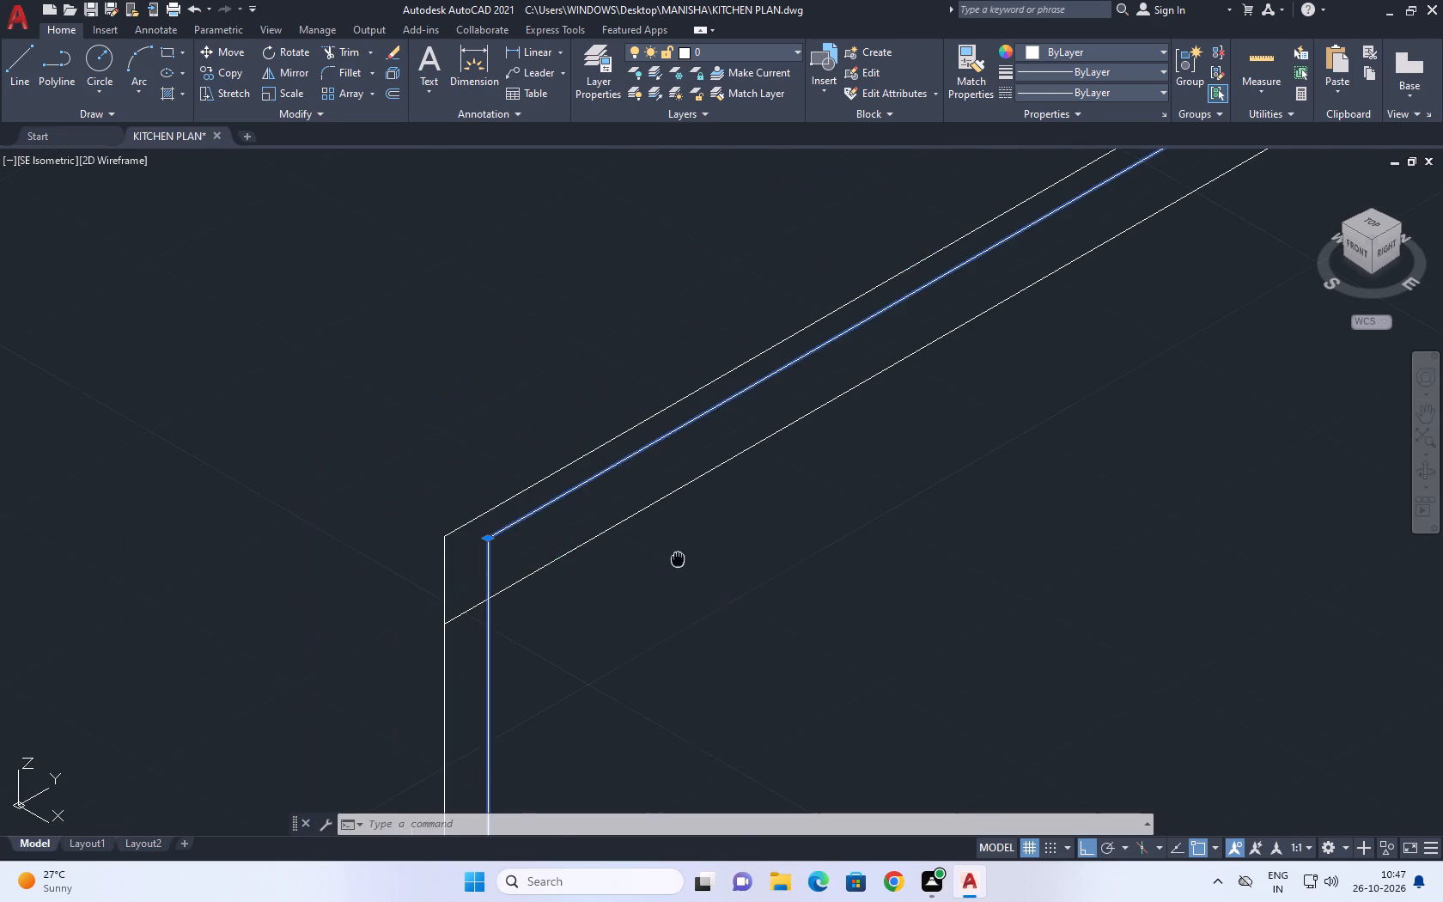
middle_click_drag(678, 559, 491, 468)
scroll(302, 442, "down", 3)
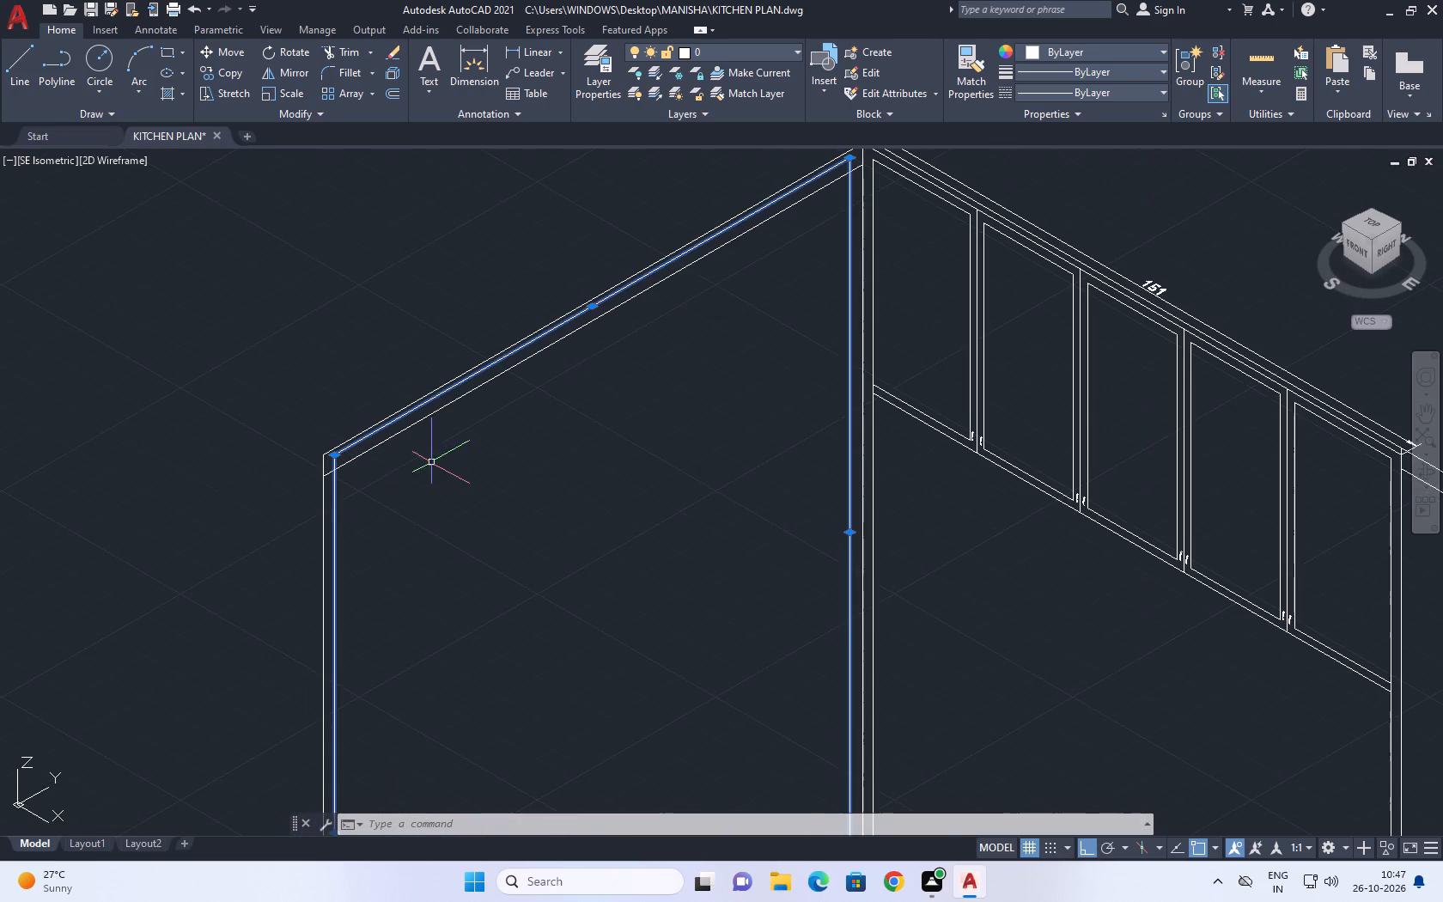
middle_click_drag(430, 460, 391, 449)
scroll(261, 448, "up", 2)
scroll(321, 505, "up", 3)
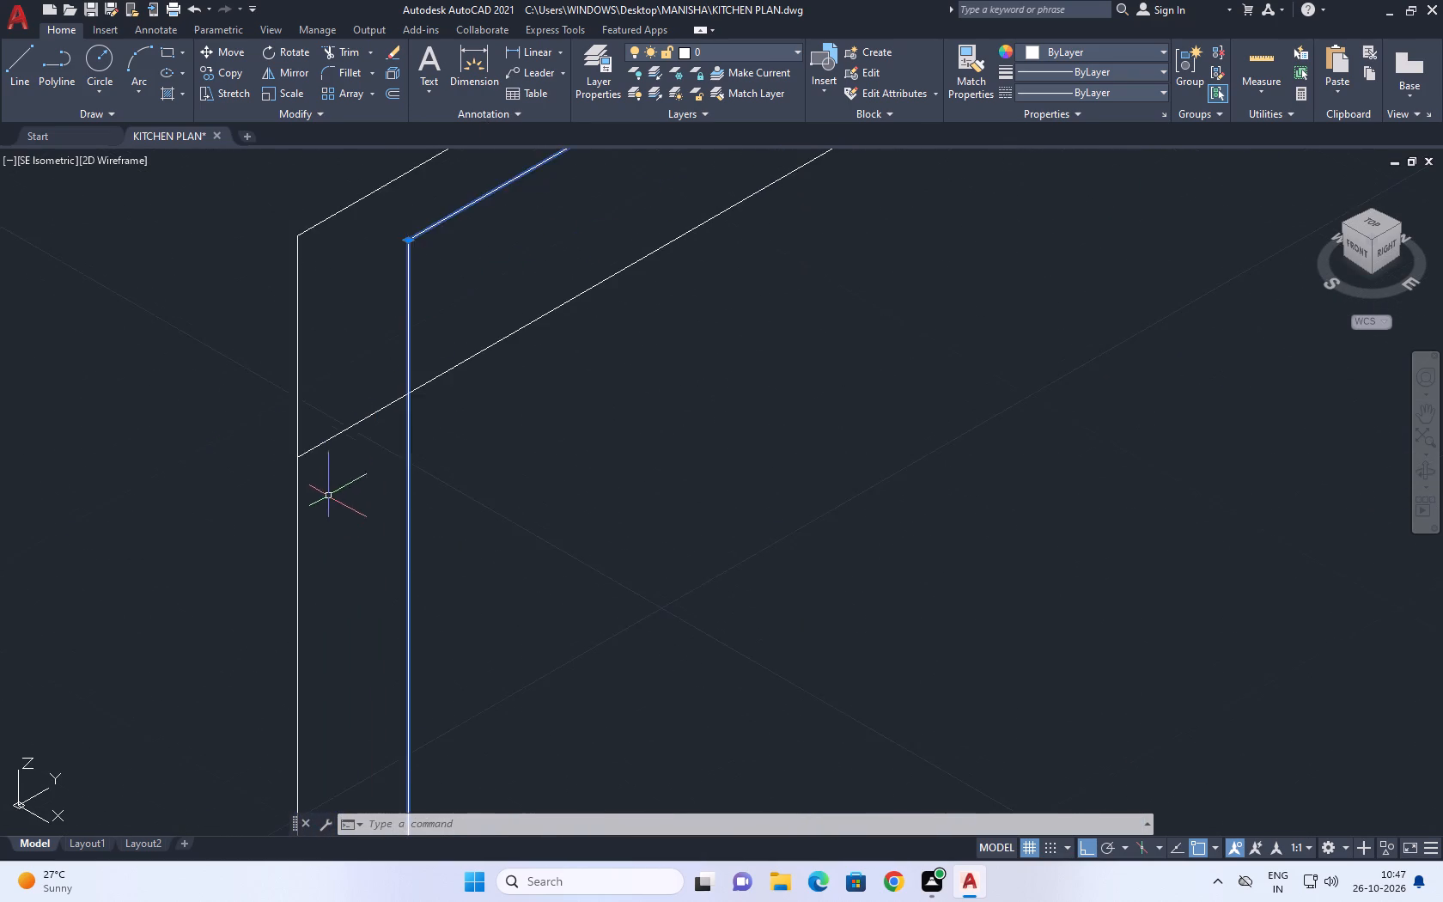
scroll(333, 460, "up", 1)
left_click_drag(352, 454, 340, 424)
left_click(306, 338)
scroll(283, 451, "up", 2)
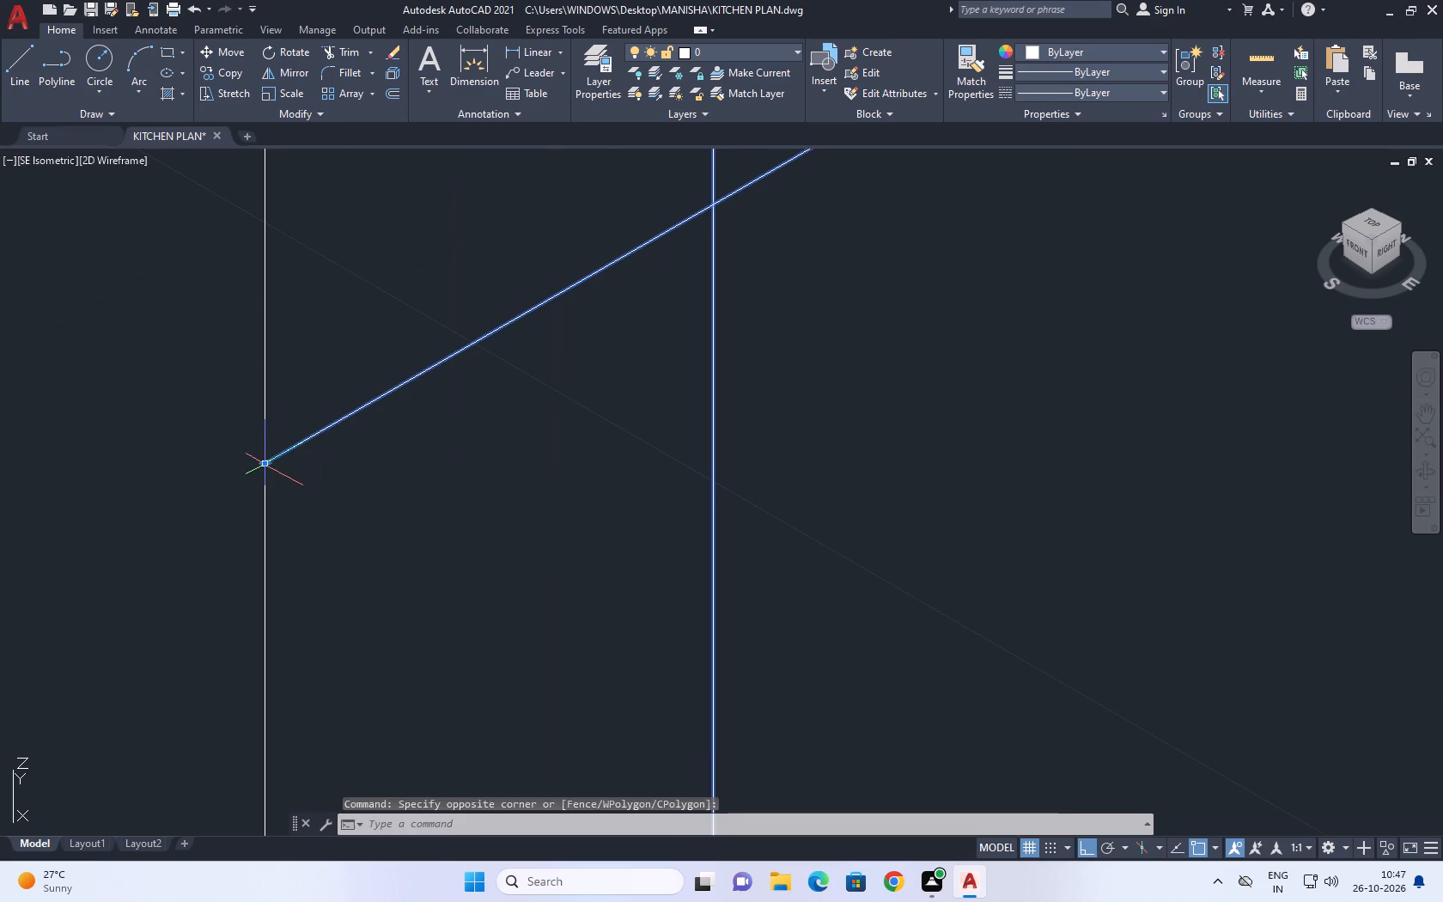
left_click(264, 465)
middle_click_drag(454, 350, 283, 426)
scroll(303, 429, "up", 1)
middle_click_drag(550, 291, 384, 450)
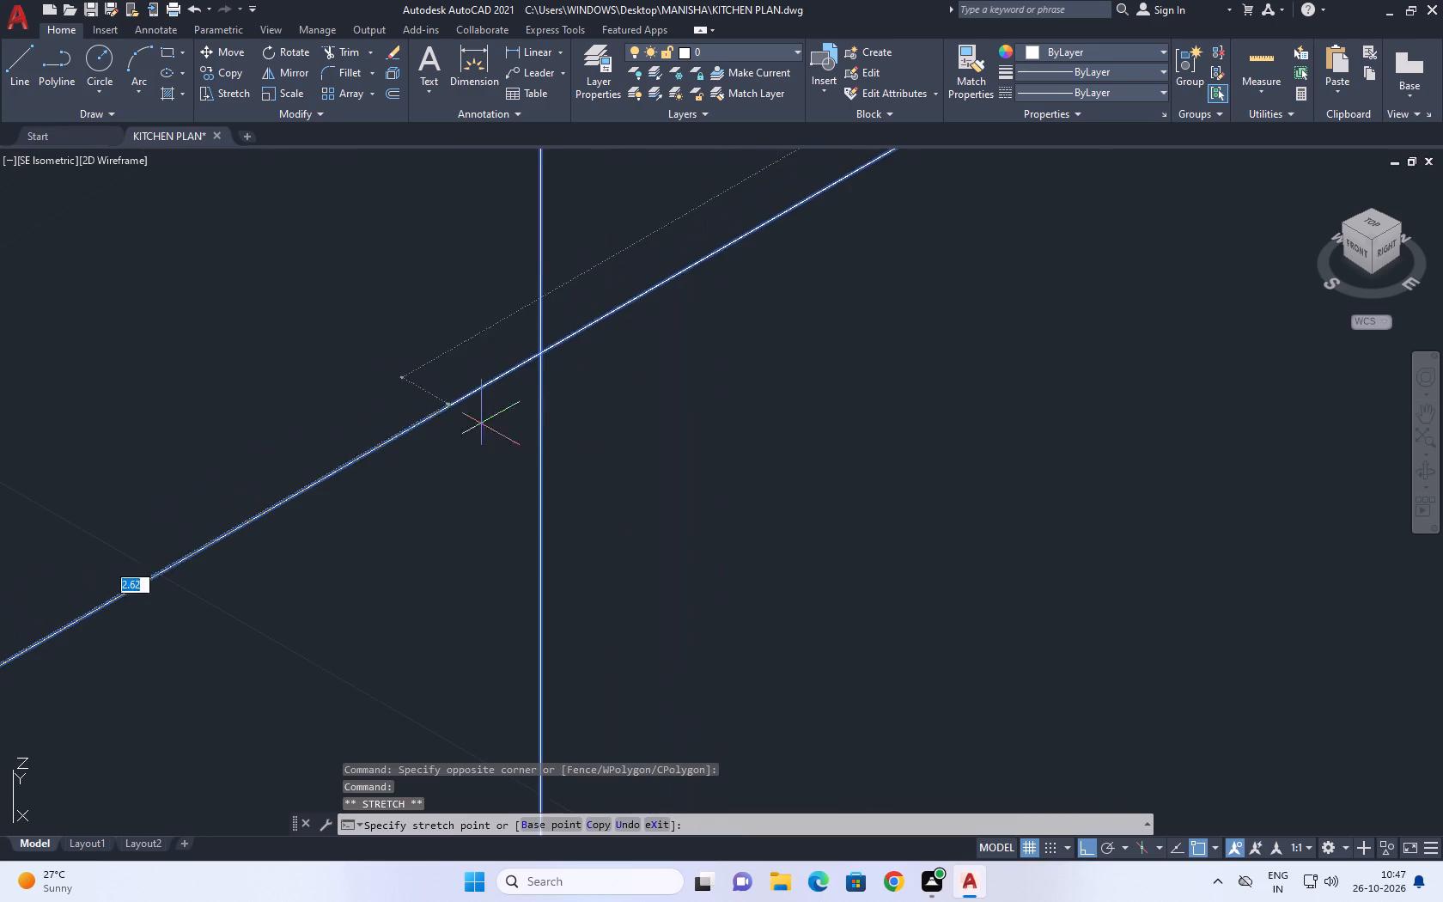
left_click(542, 356)
Shorten the same lowest top line at its cabinet end so it stops at the 3.6-offset vertical line, and clear the selection.
scroll(556, 431, "down", 6)
middle_click_drag(591, 488, 352, 572)
scroll(364, 565, "down", 6)
scroll(661, 447, "up", 4)
scroll(351, 331, "up", 4)
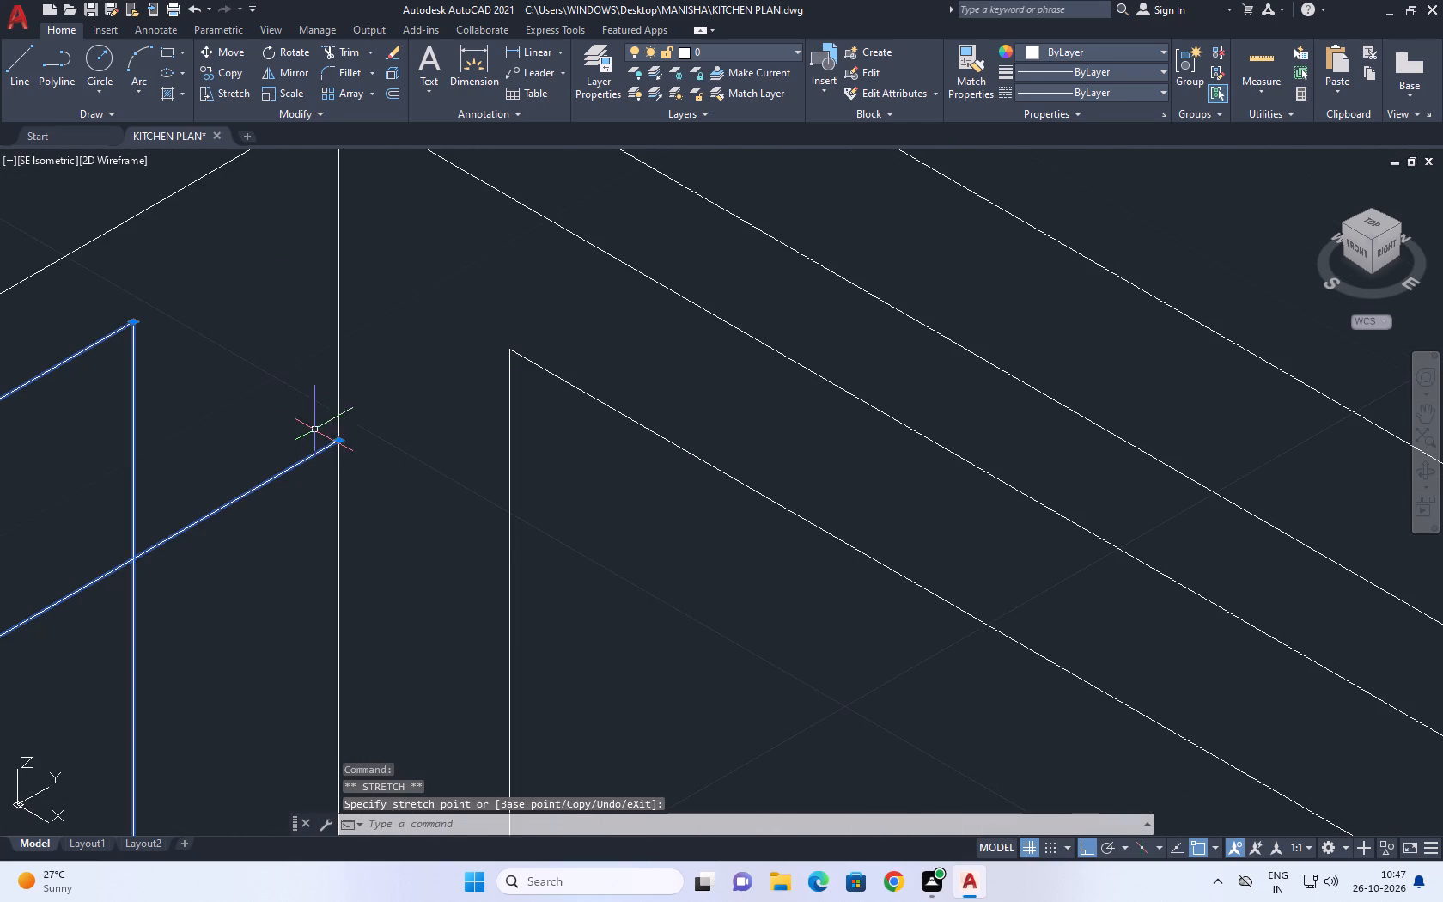
left_click(341, 442)
scroll(387, 401, "down", 5)
scroll(350, 424, "up", 3)
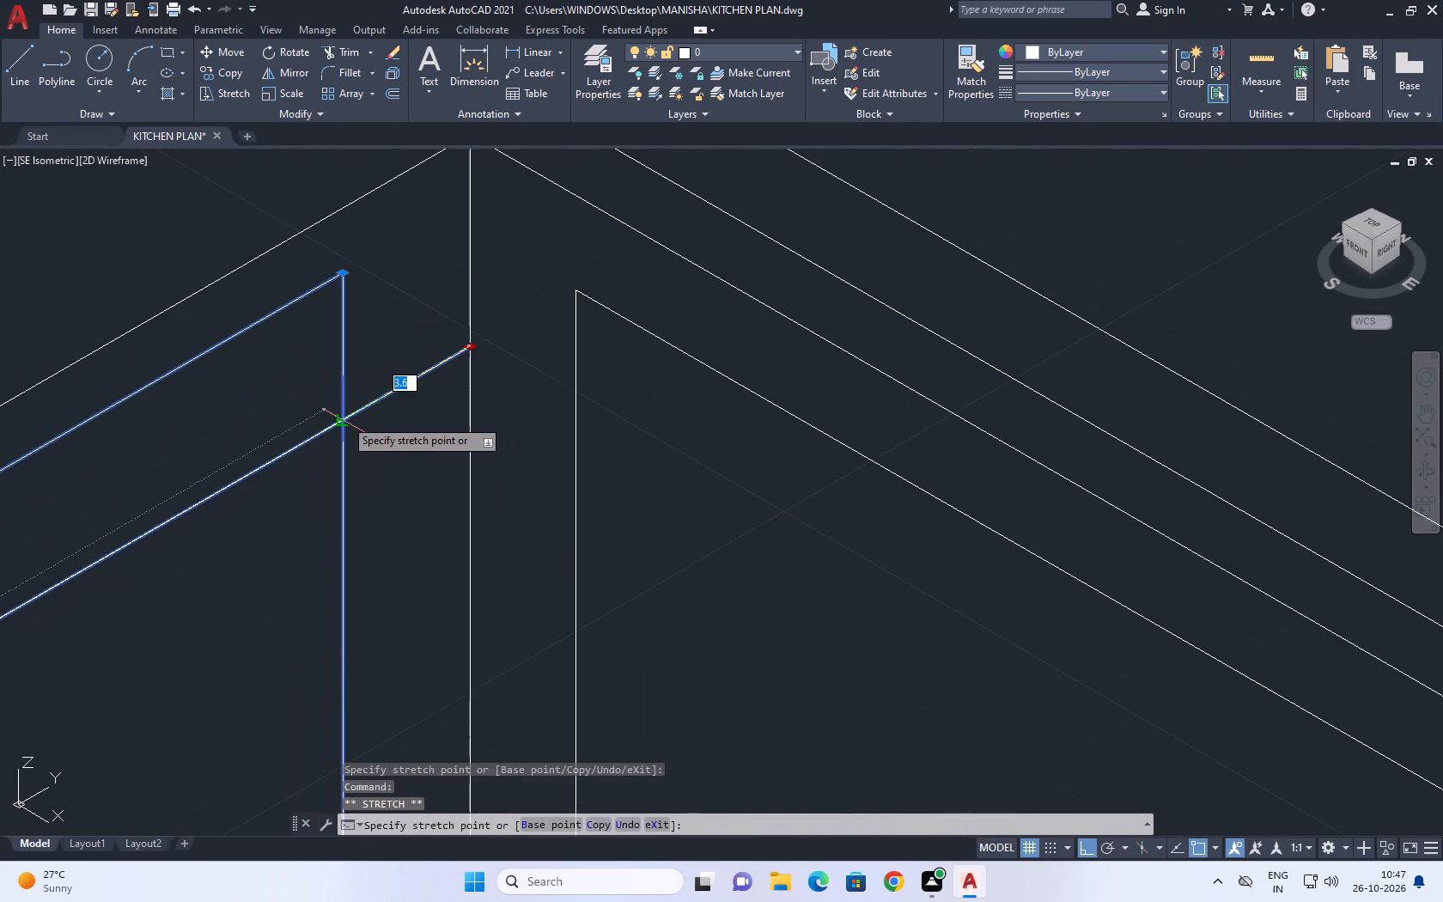
left_click(343, 417)
right_click(353, 317)
left_click(435, 578)
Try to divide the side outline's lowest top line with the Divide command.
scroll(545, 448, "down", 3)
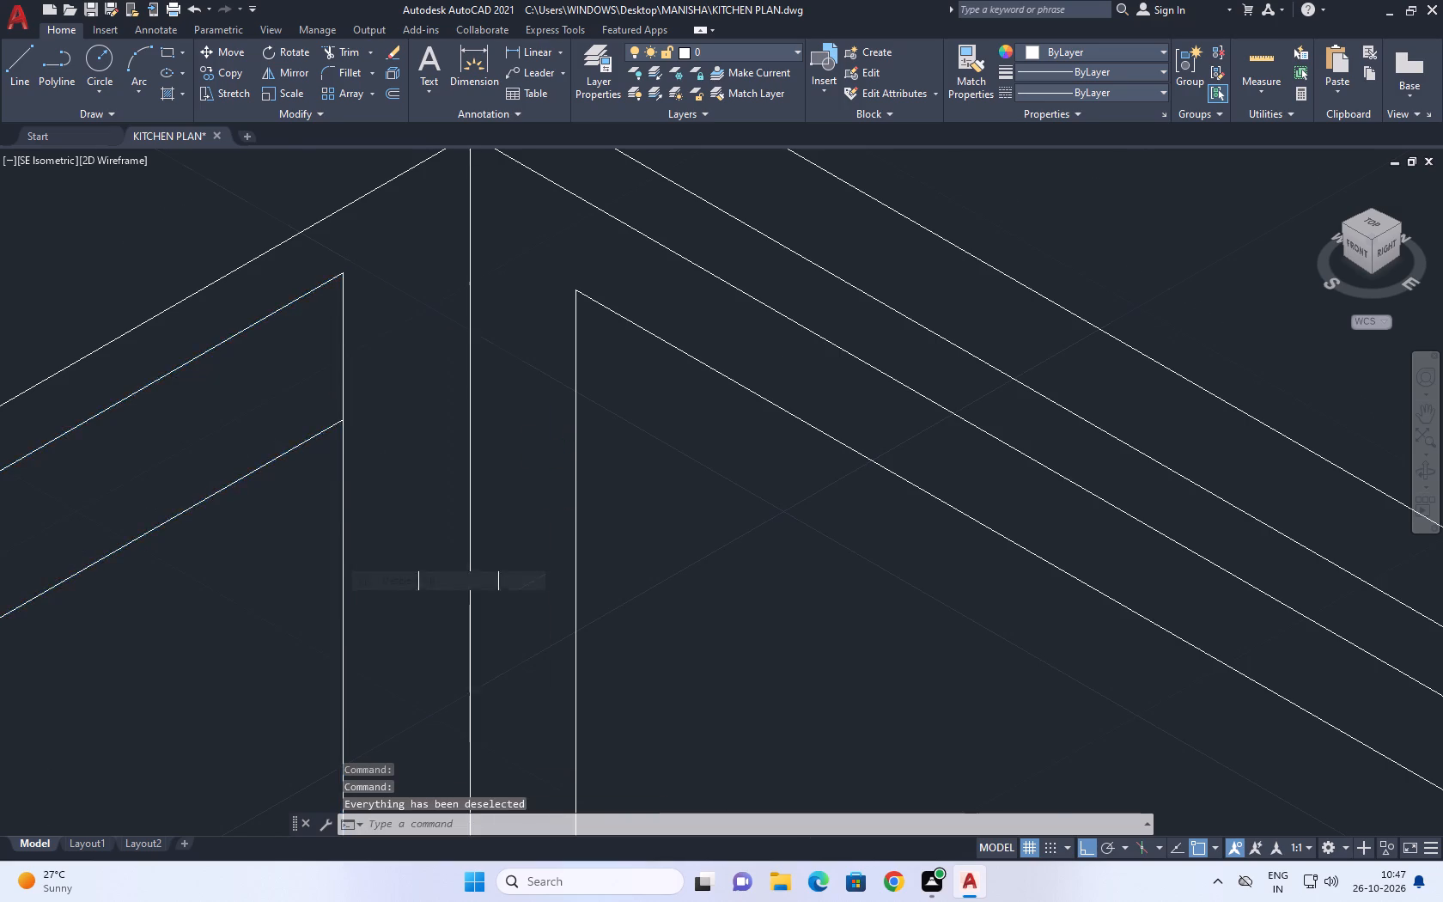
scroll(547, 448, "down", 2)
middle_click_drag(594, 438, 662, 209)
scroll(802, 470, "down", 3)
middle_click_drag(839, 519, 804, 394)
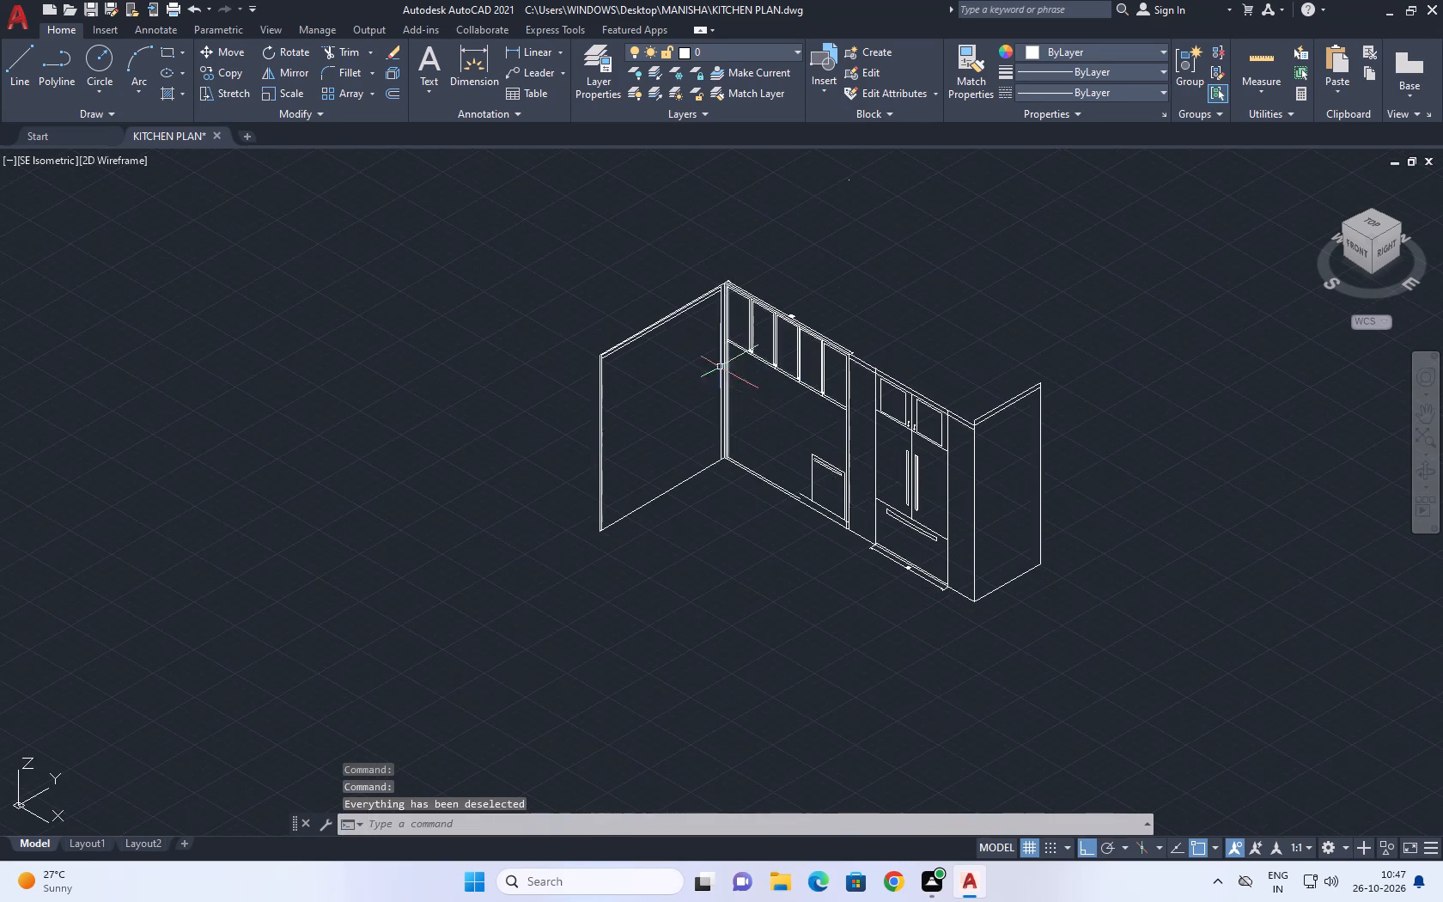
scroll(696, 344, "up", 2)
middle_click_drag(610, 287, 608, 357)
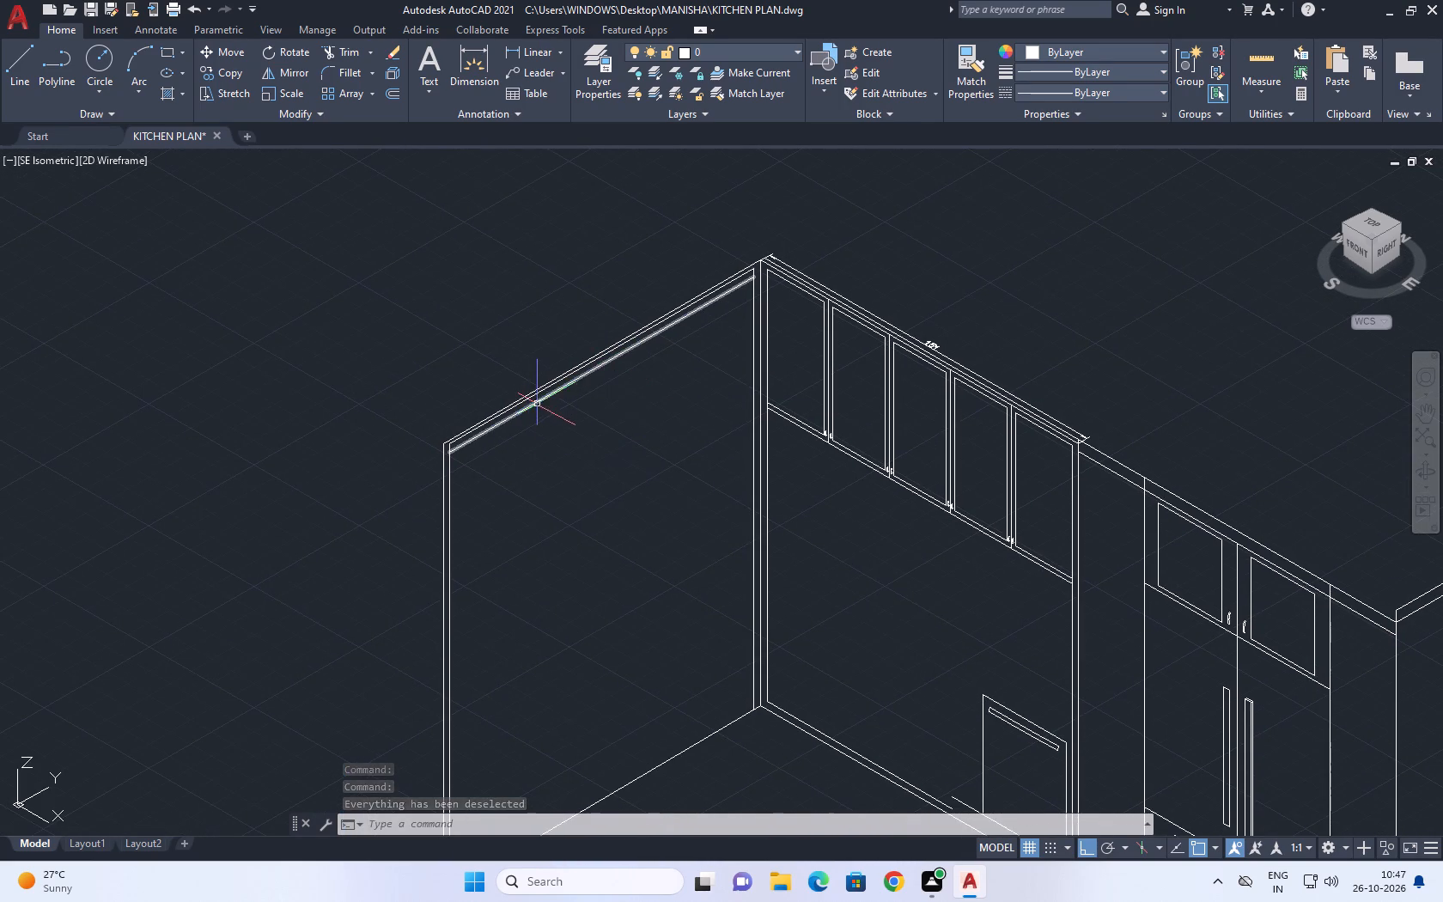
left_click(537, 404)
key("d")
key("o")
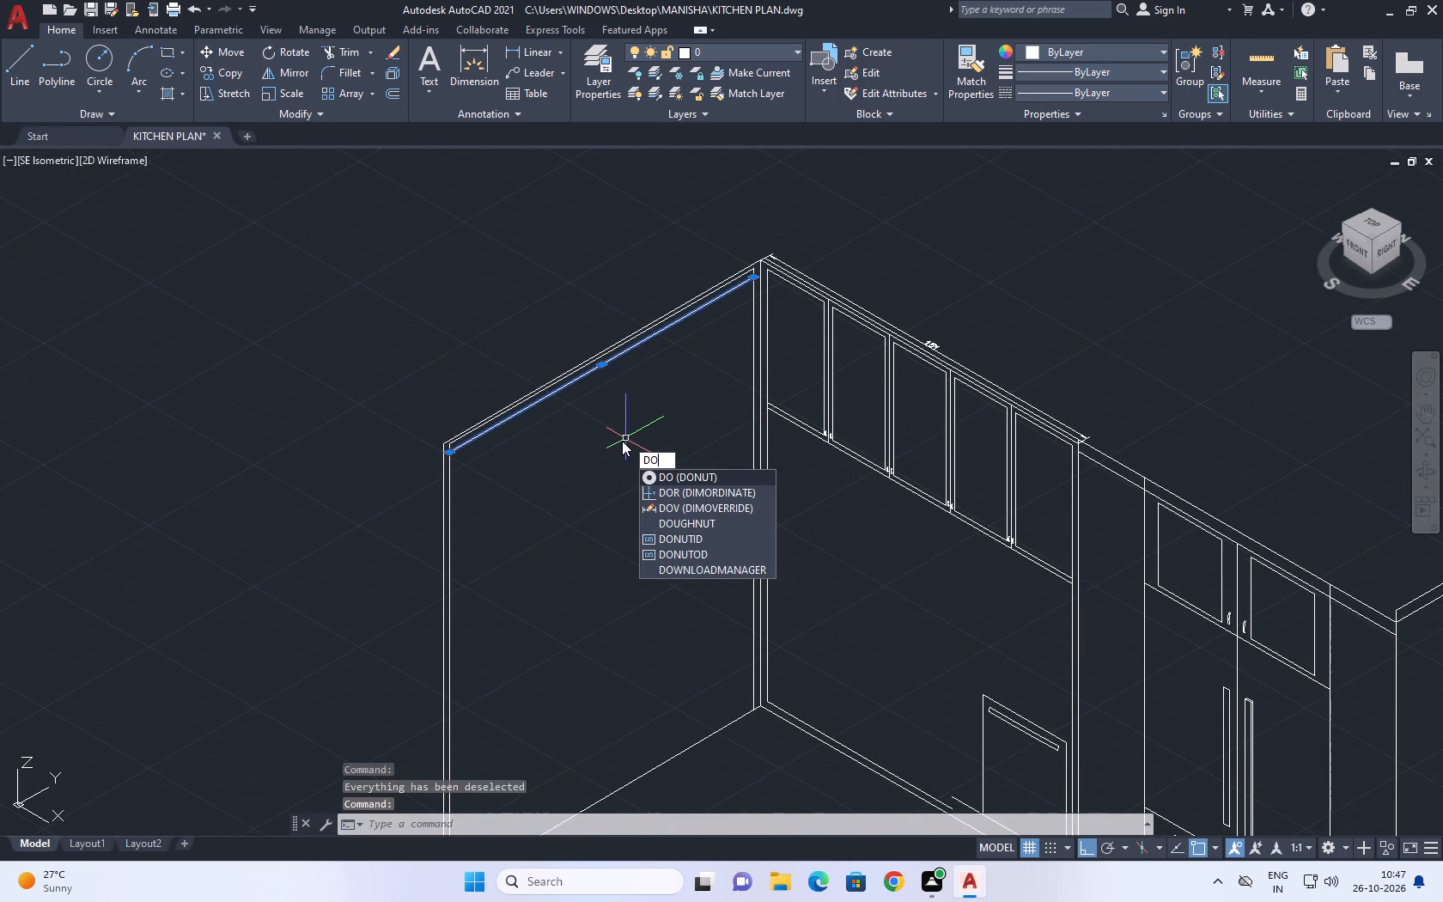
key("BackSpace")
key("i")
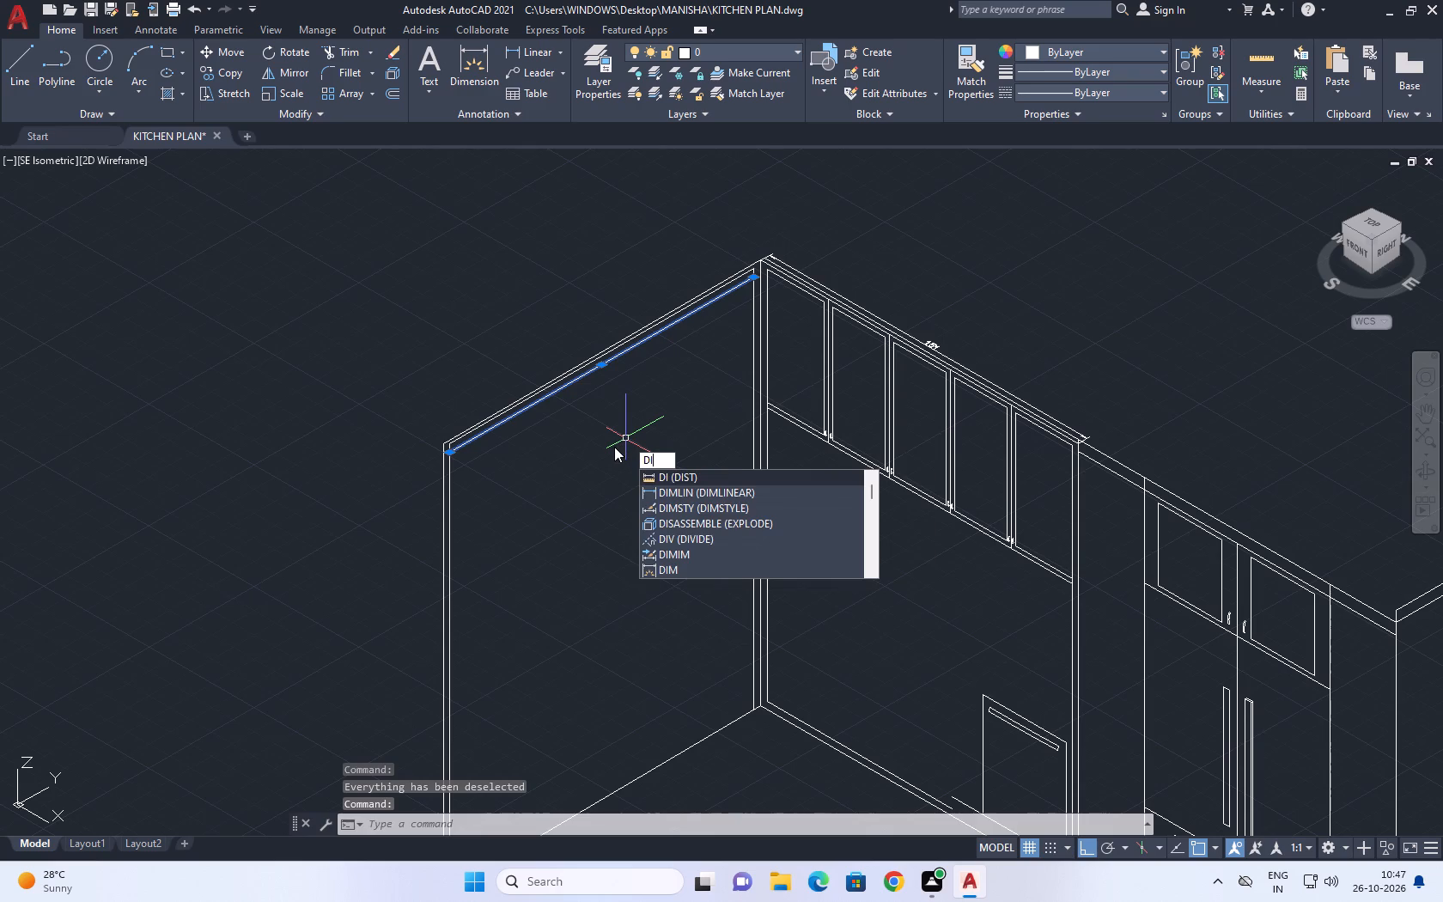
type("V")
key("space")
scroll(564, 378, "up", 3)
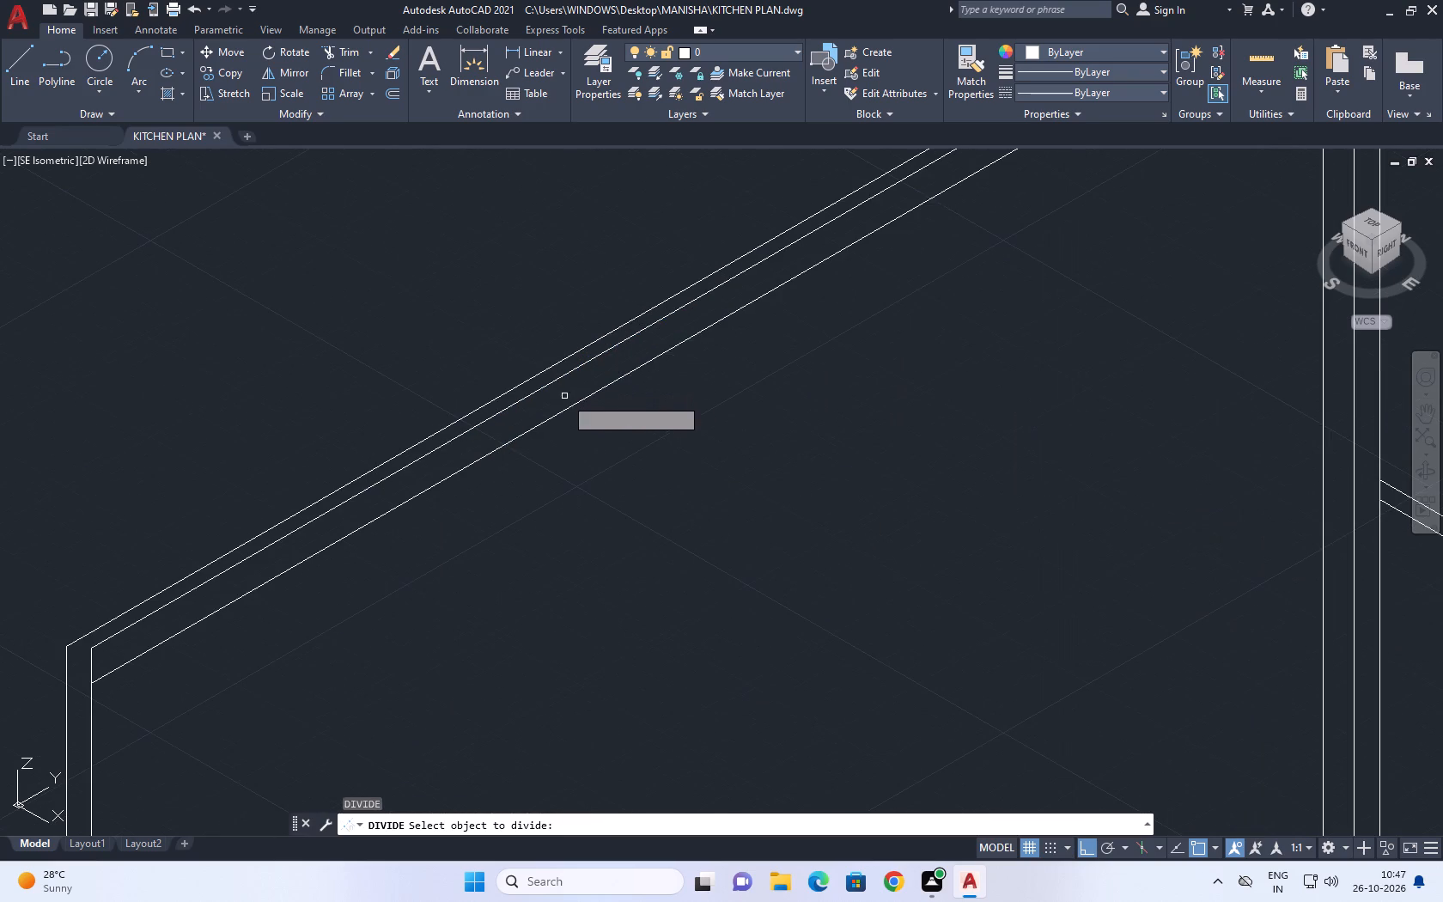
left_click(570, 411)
Divide the side outline's lowest top line into 5 equal segments.
left_click(553, 412)
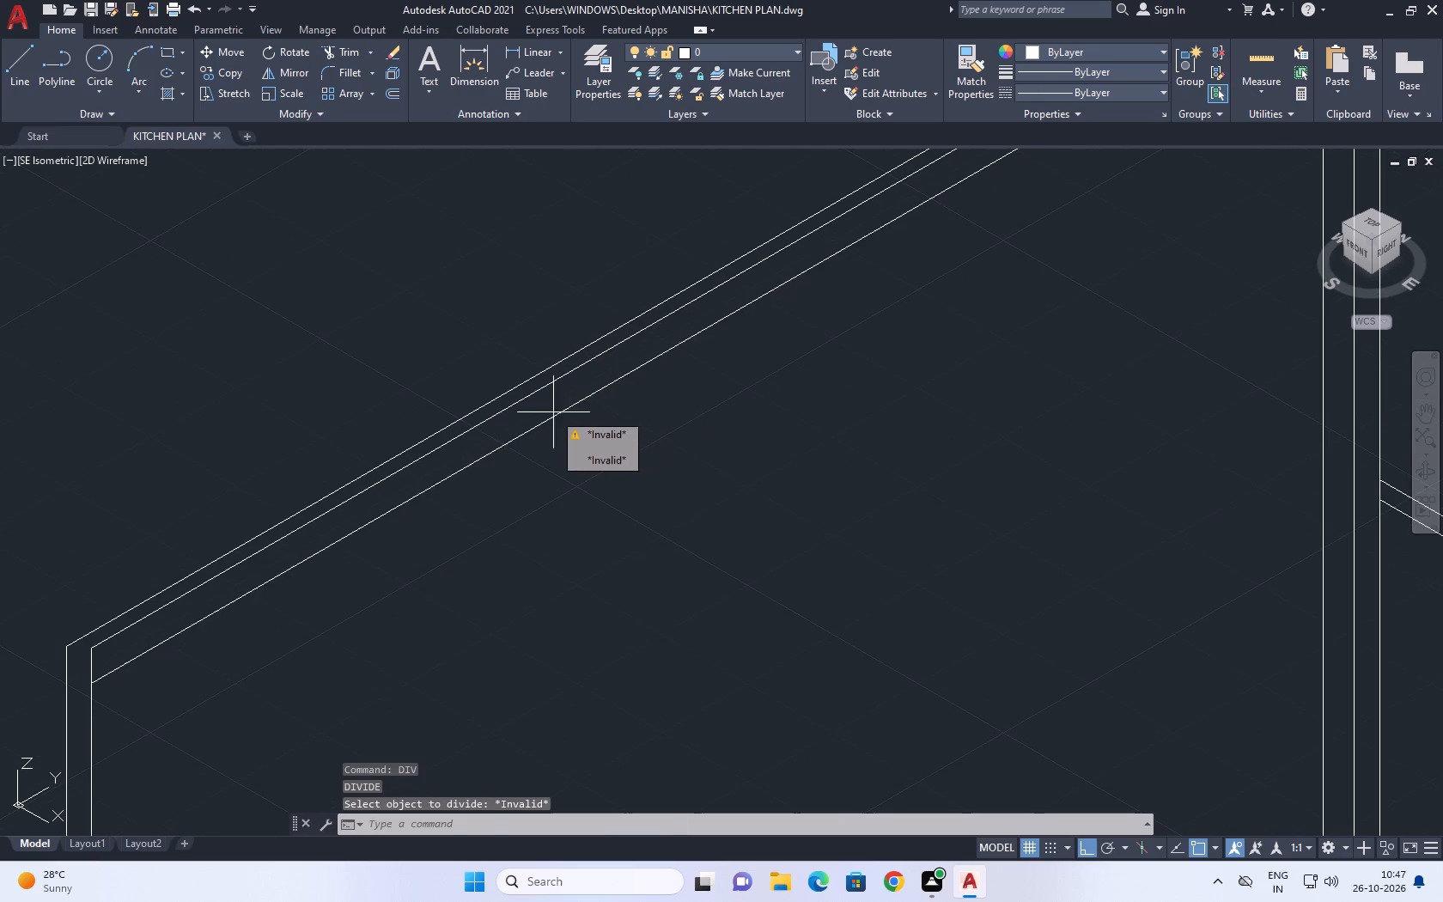
left_click(539, 428)
key("d")
key("i")
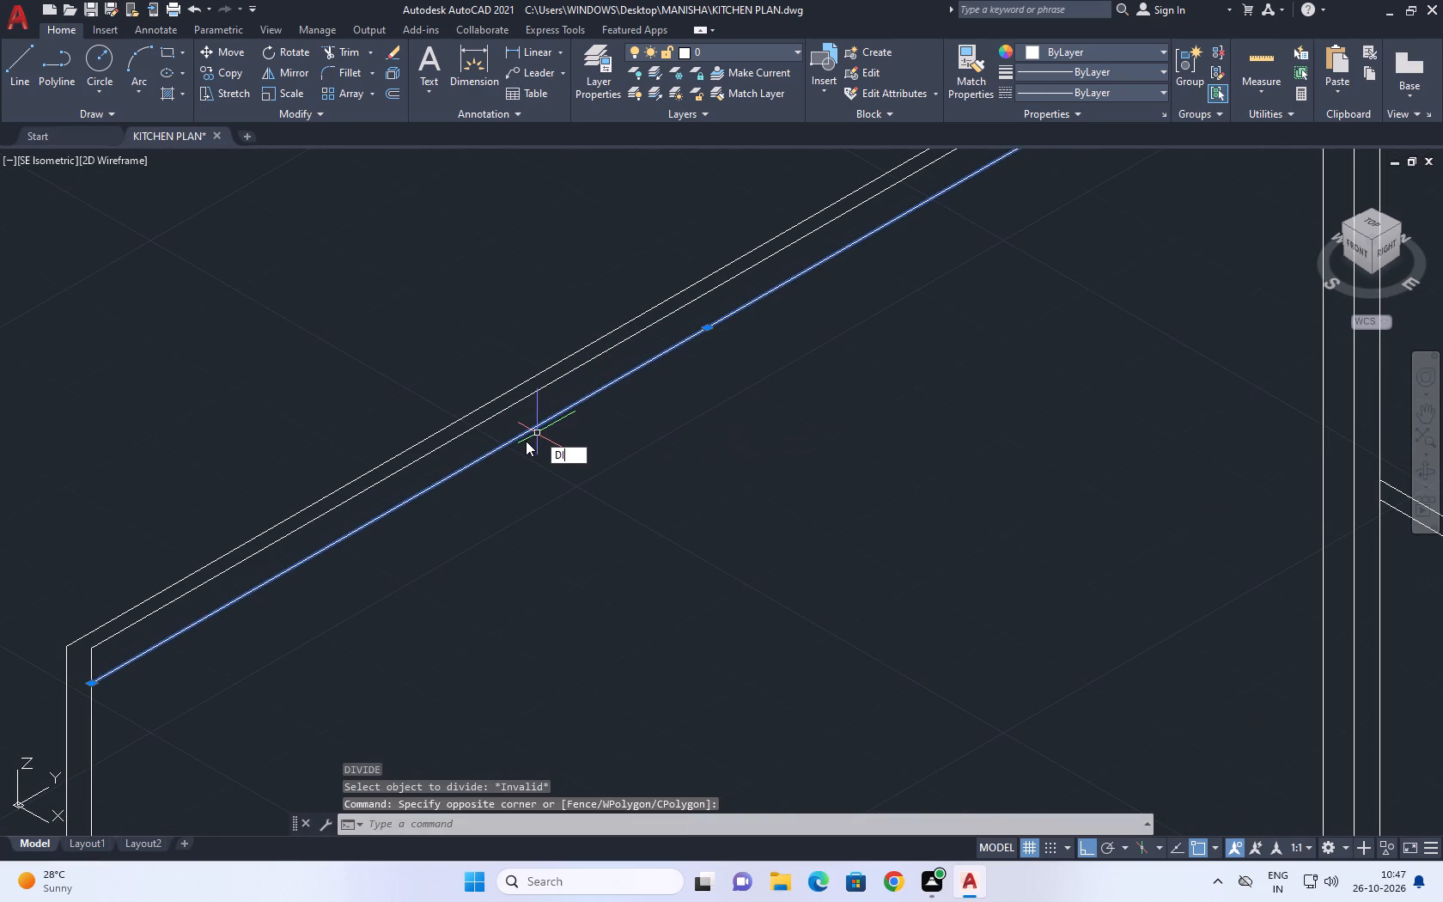
type("V")
key("space")
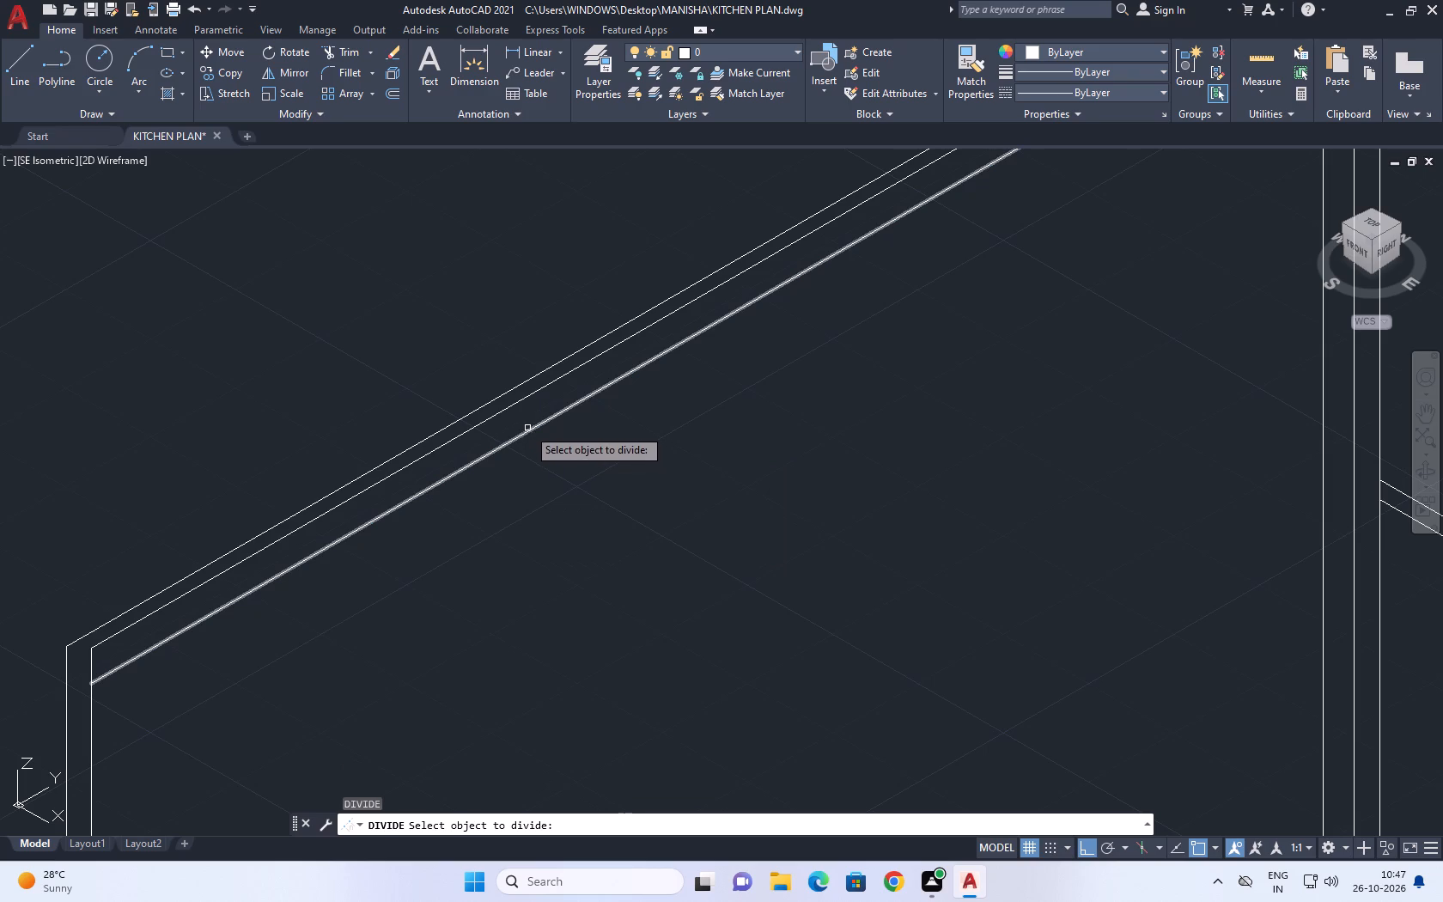
left_click(527, 430)
key("5")
key("space")
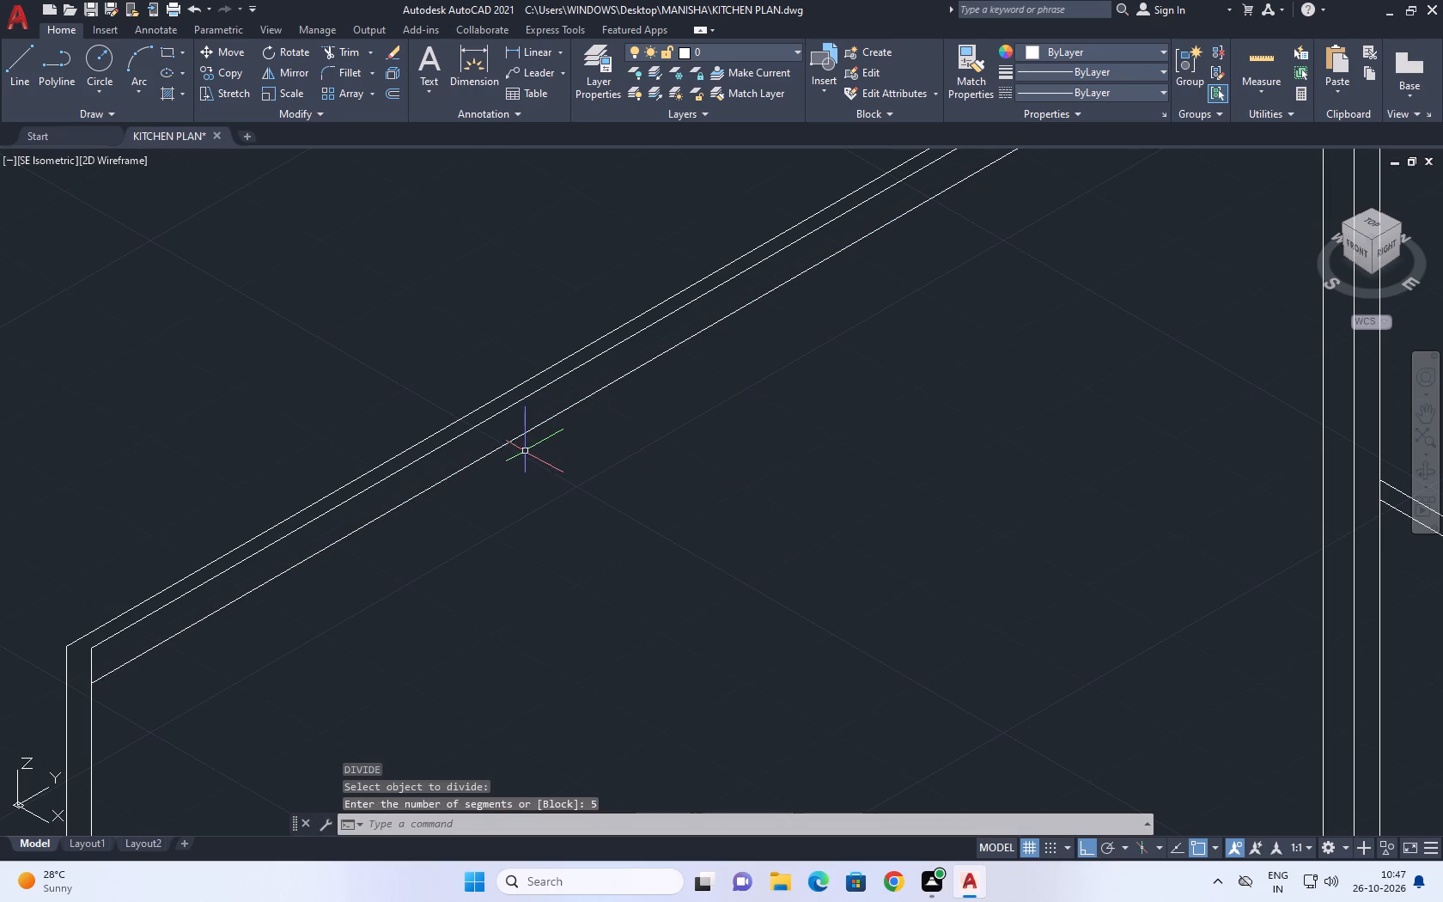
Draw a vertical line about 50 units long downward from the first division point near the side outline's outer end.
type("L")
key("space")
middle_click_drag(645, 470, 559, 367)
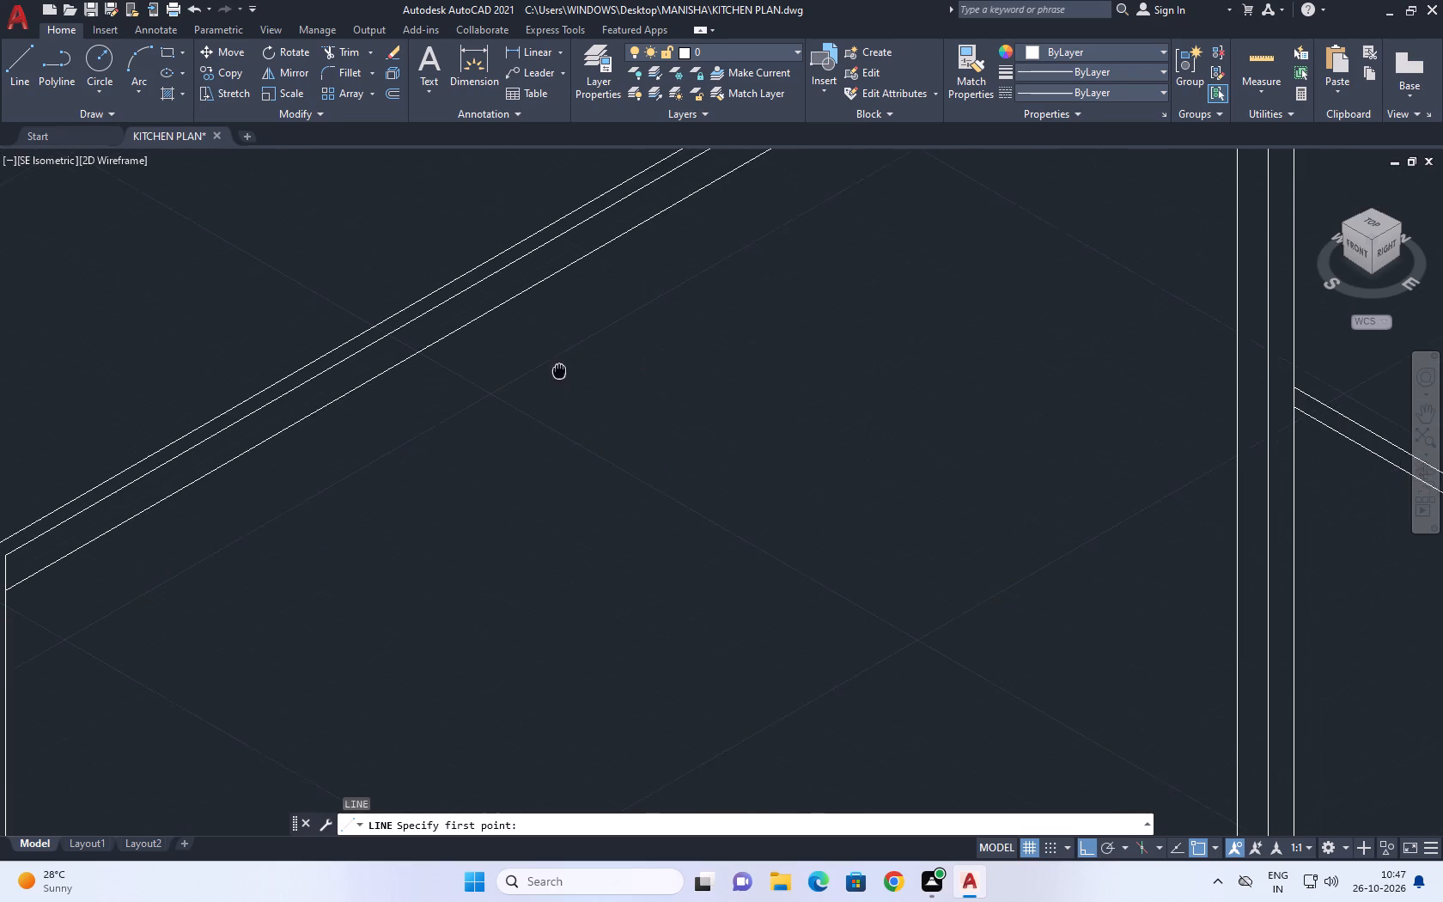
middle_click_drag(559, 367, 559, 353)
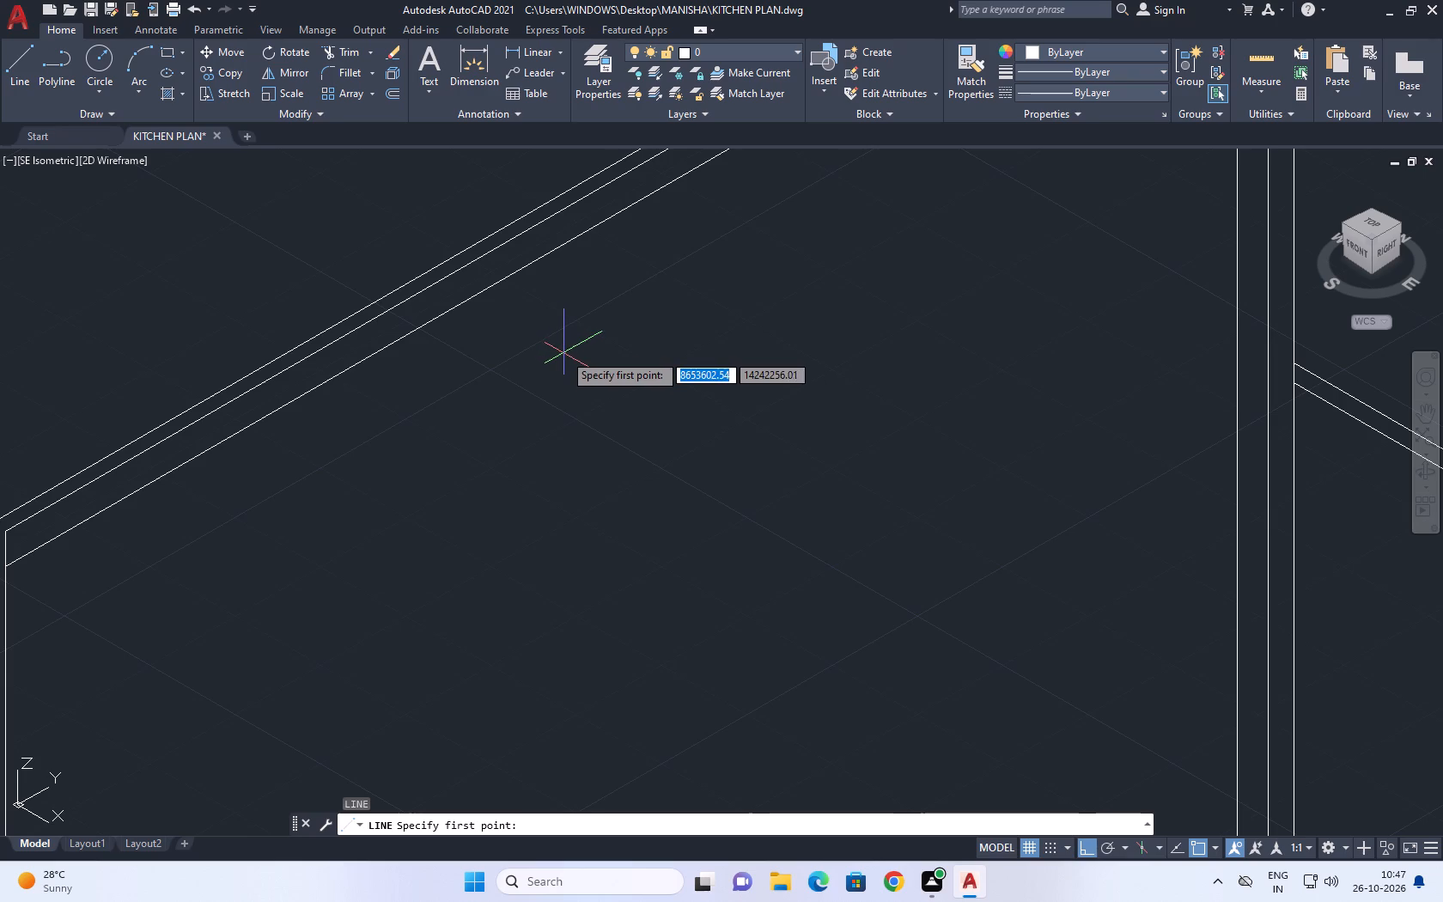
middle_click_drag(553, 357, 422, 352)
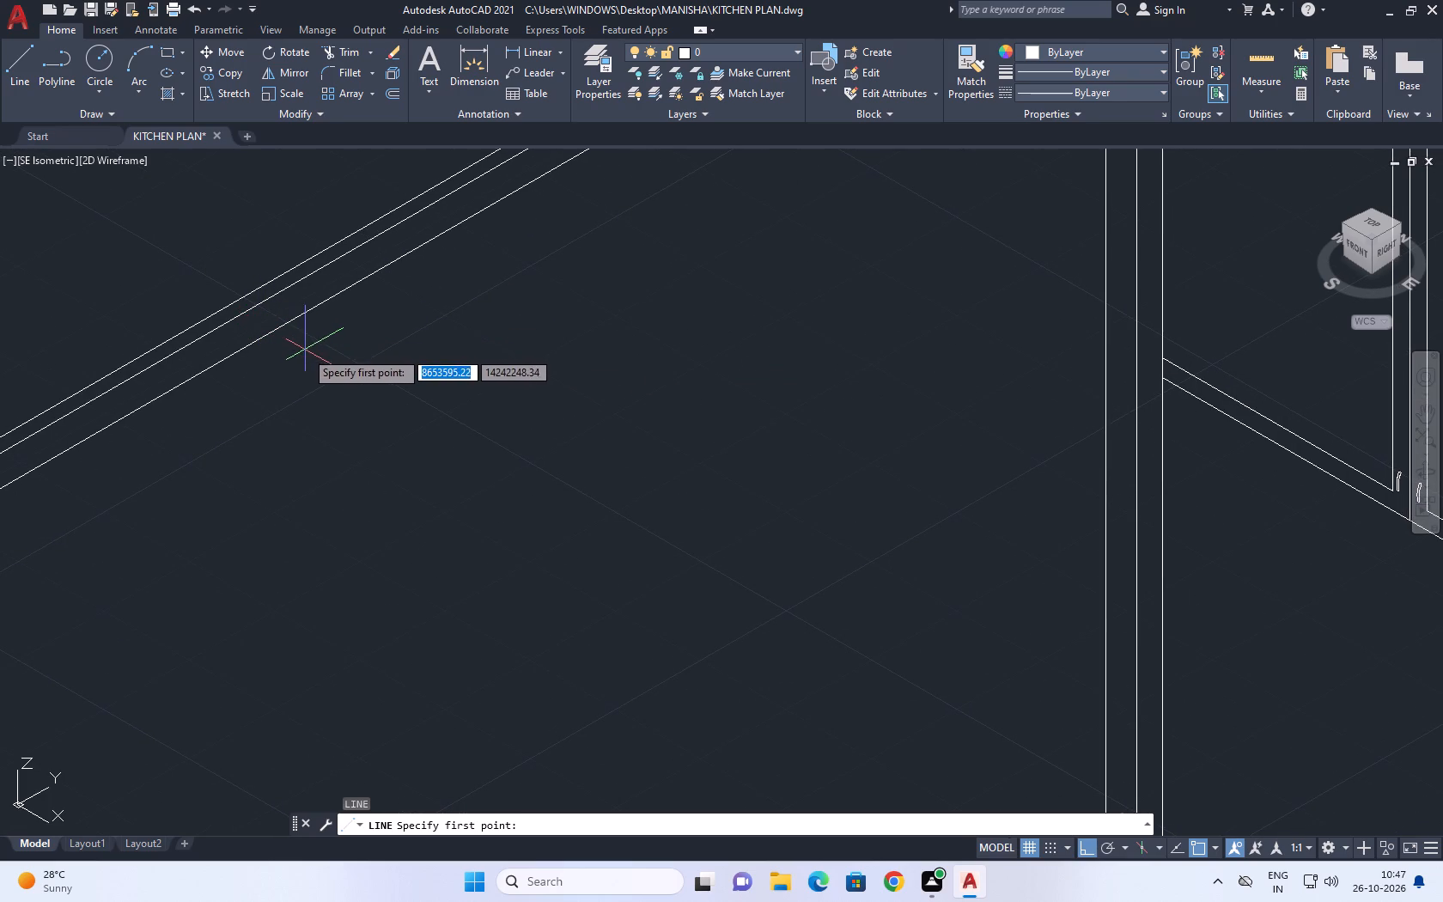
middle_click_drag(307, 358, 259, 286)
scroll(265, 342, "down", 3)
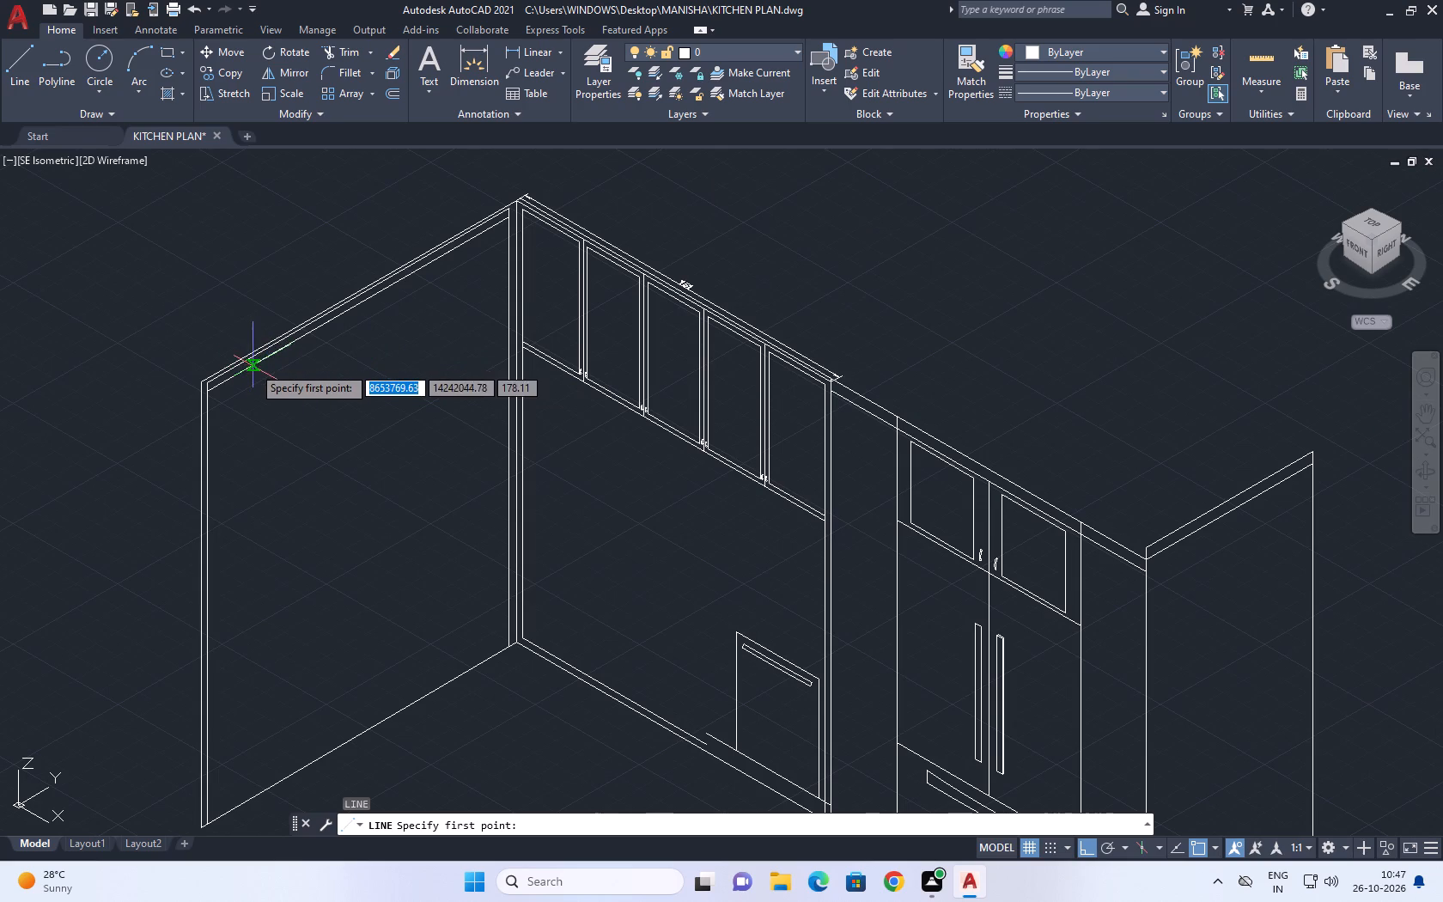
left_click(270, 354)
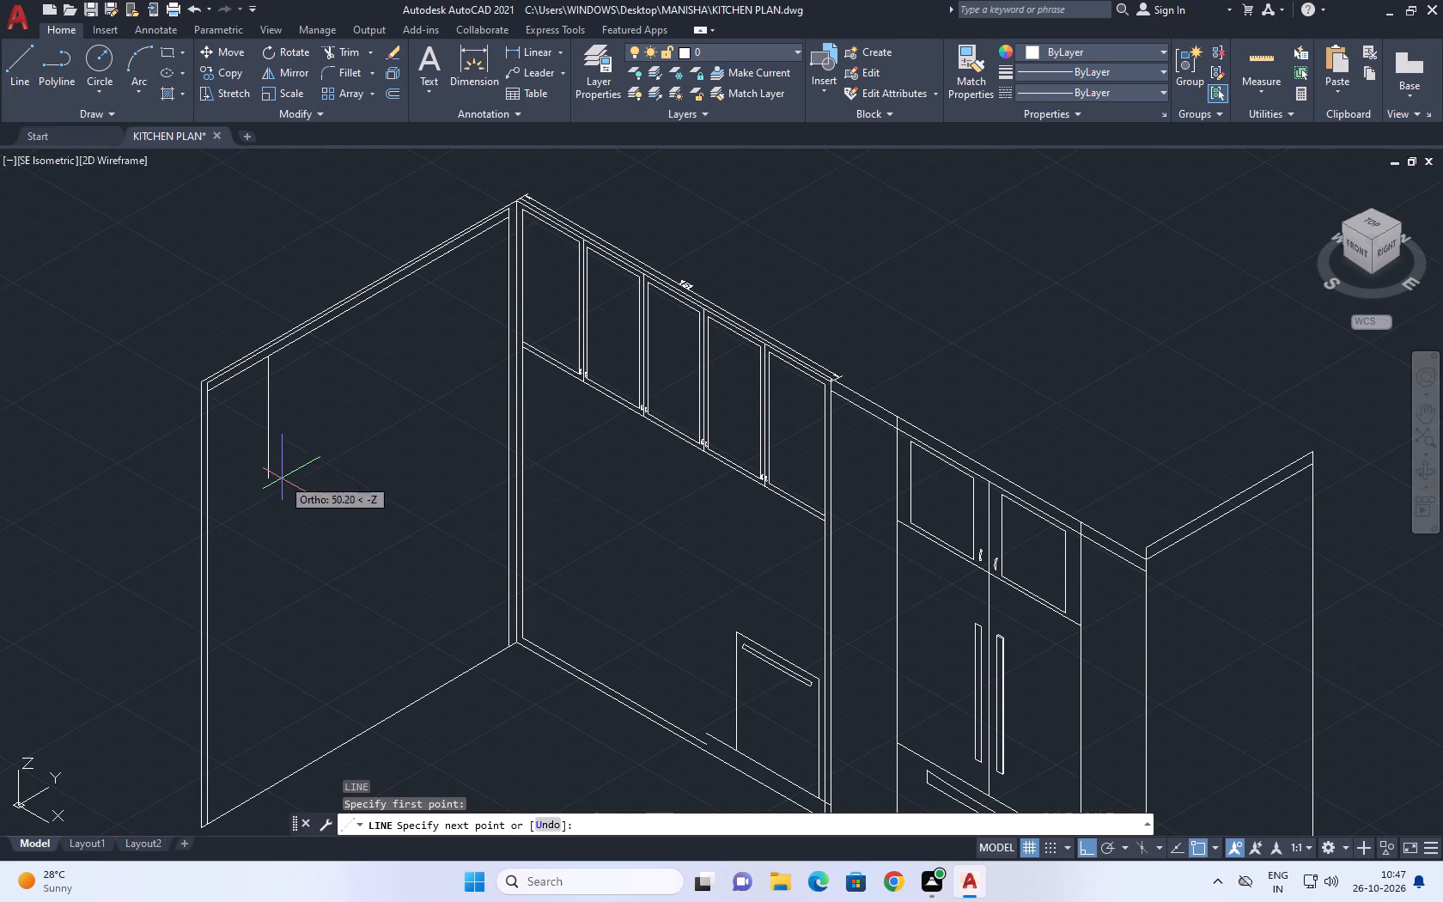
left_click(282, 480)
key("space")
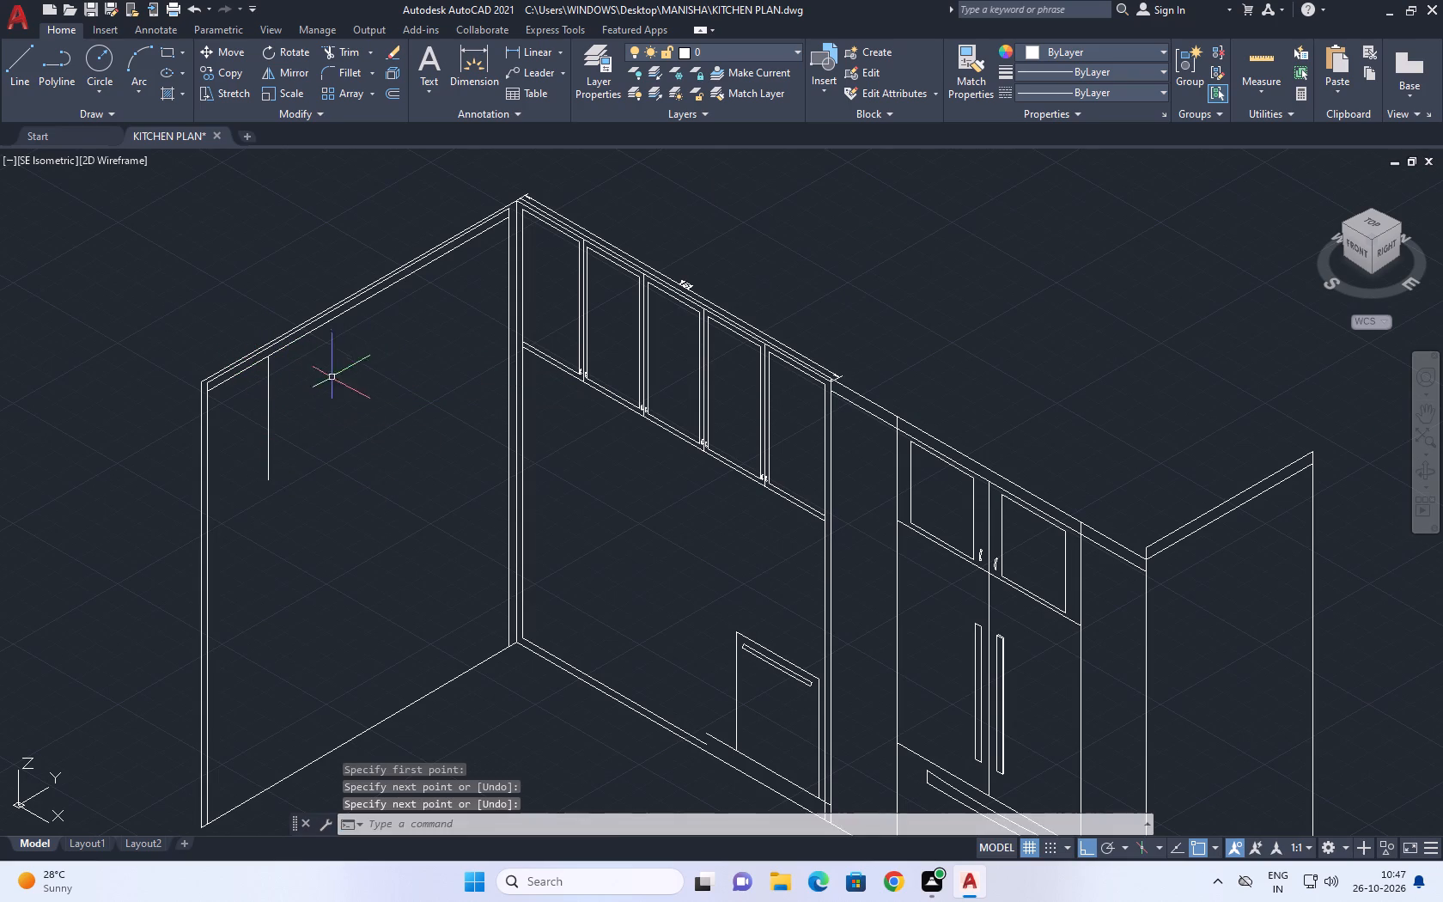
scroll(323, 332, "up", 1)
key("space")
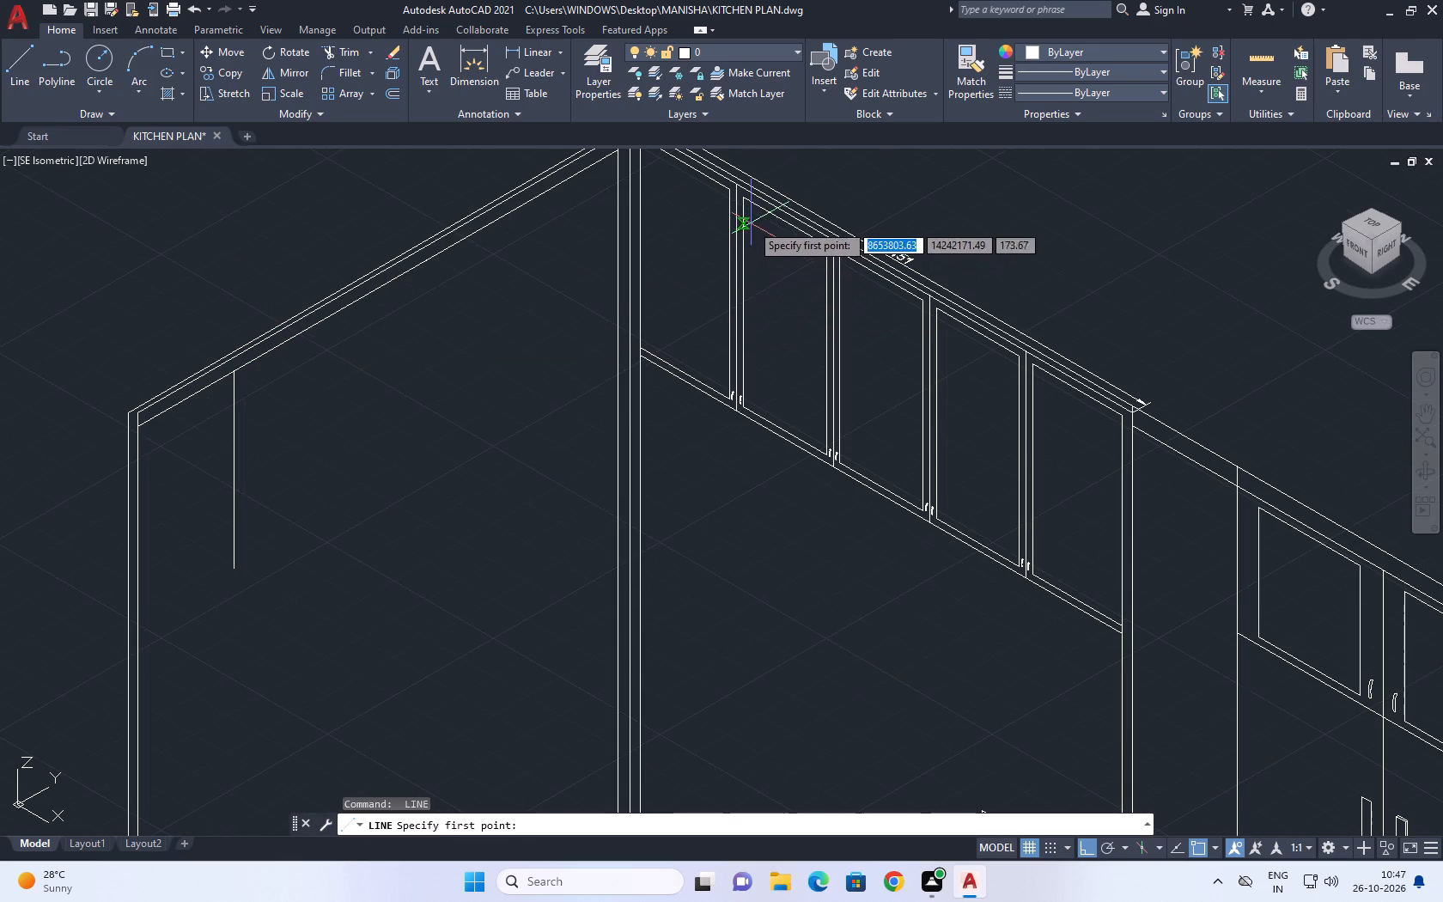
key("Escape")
Copy the first upper cabinet door's inner vertical line from its bottom end to the side unit's first division point.
left_click(731, 282)
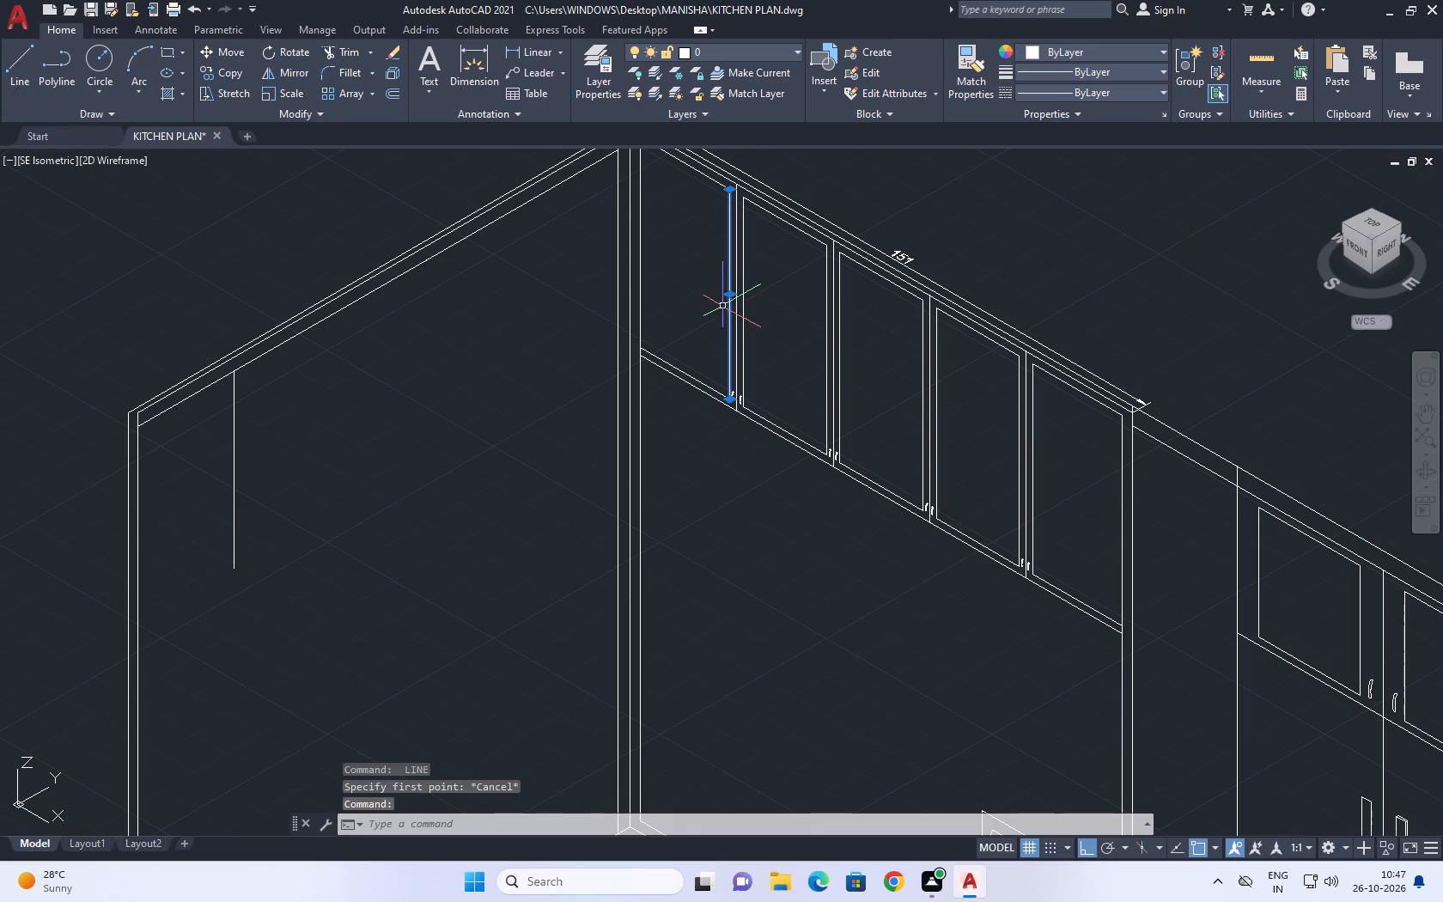
key("c")
key("o")
key("space")
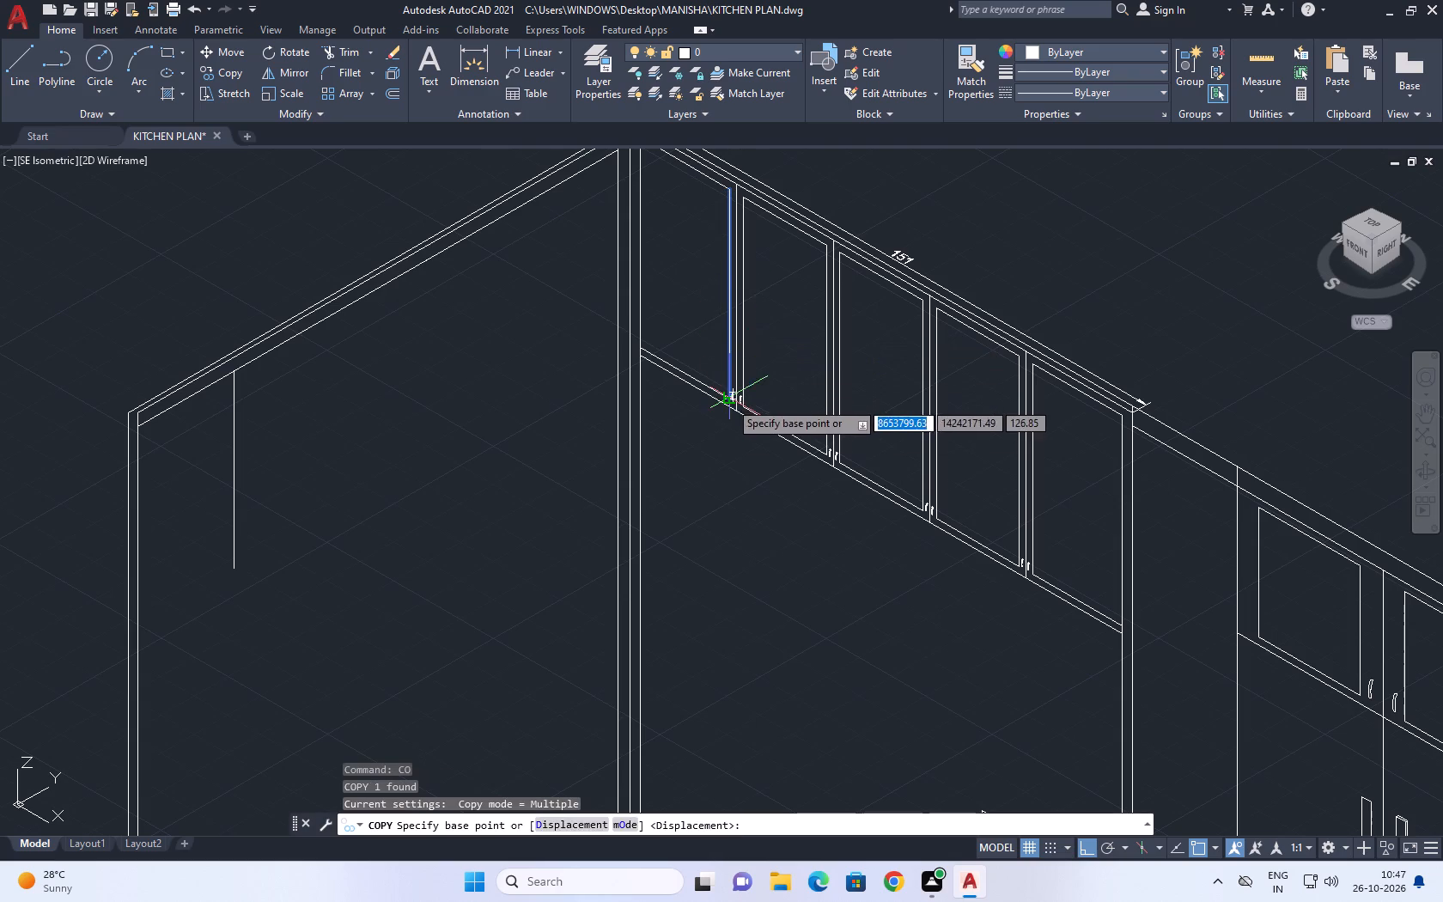
left_click(729, 401)
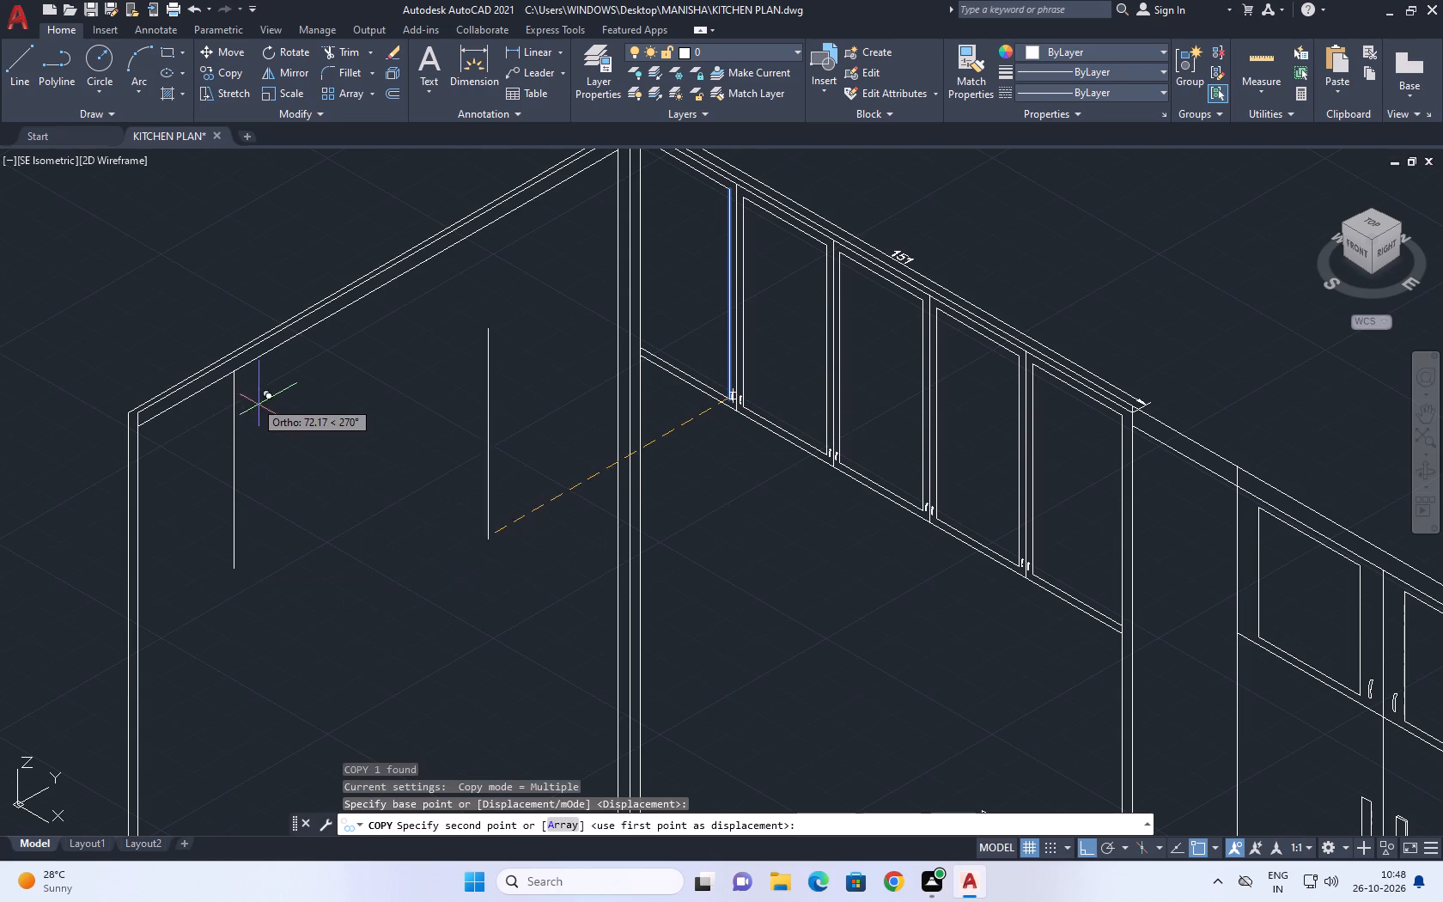
left_click(232, 372)
key("Escape")
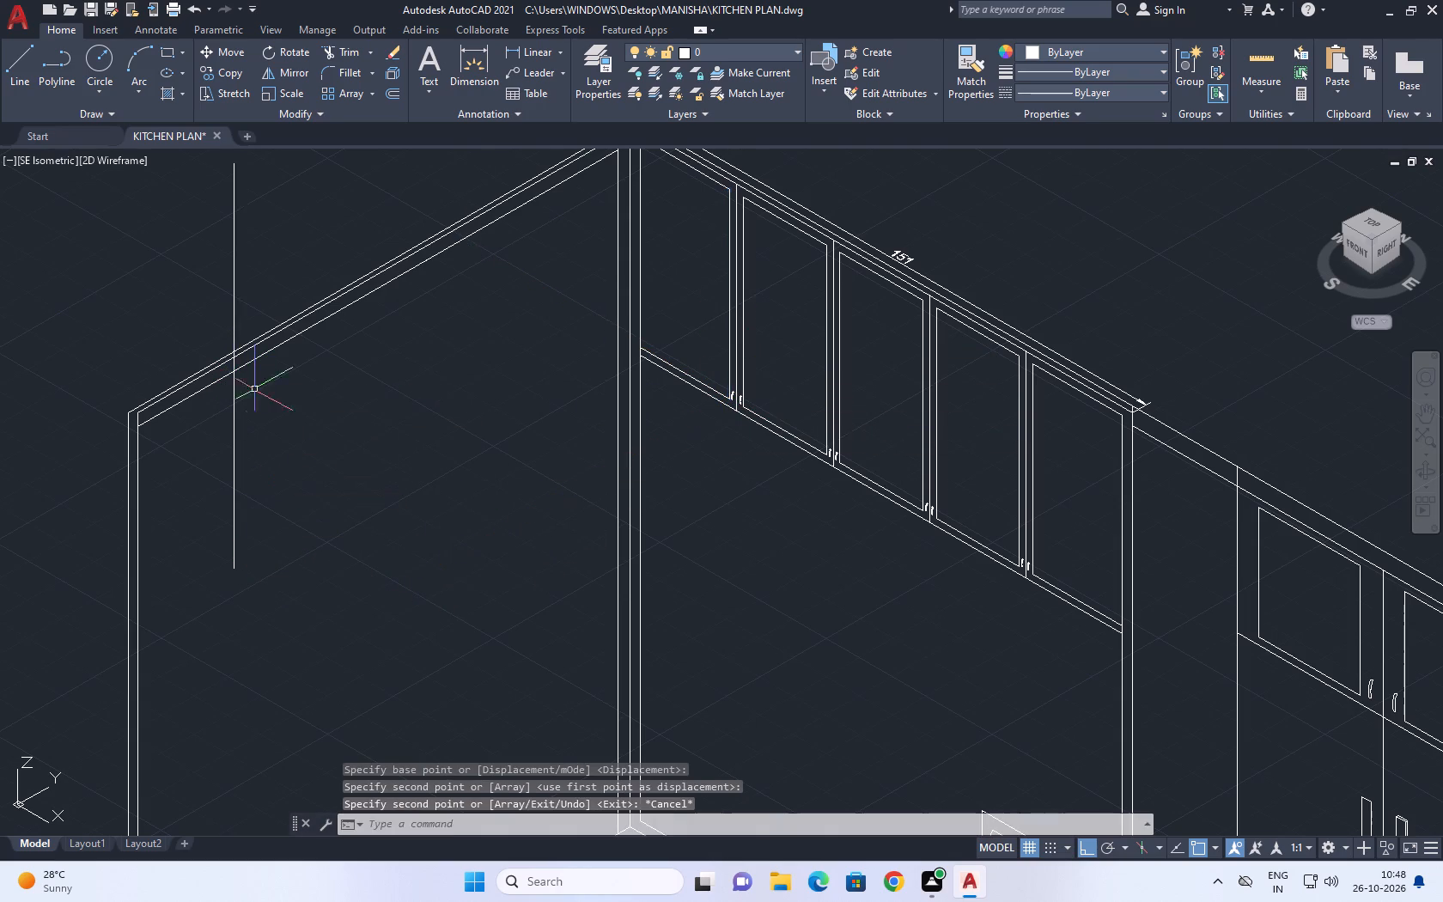
Move the copied vertical line straight down so its top end sits at the first division point.
left_click_drag(251, 281, 249, 272)
left_click(215, 250)
middle_click_drag(269, 277, 294, 336)
key("m")
key("space")
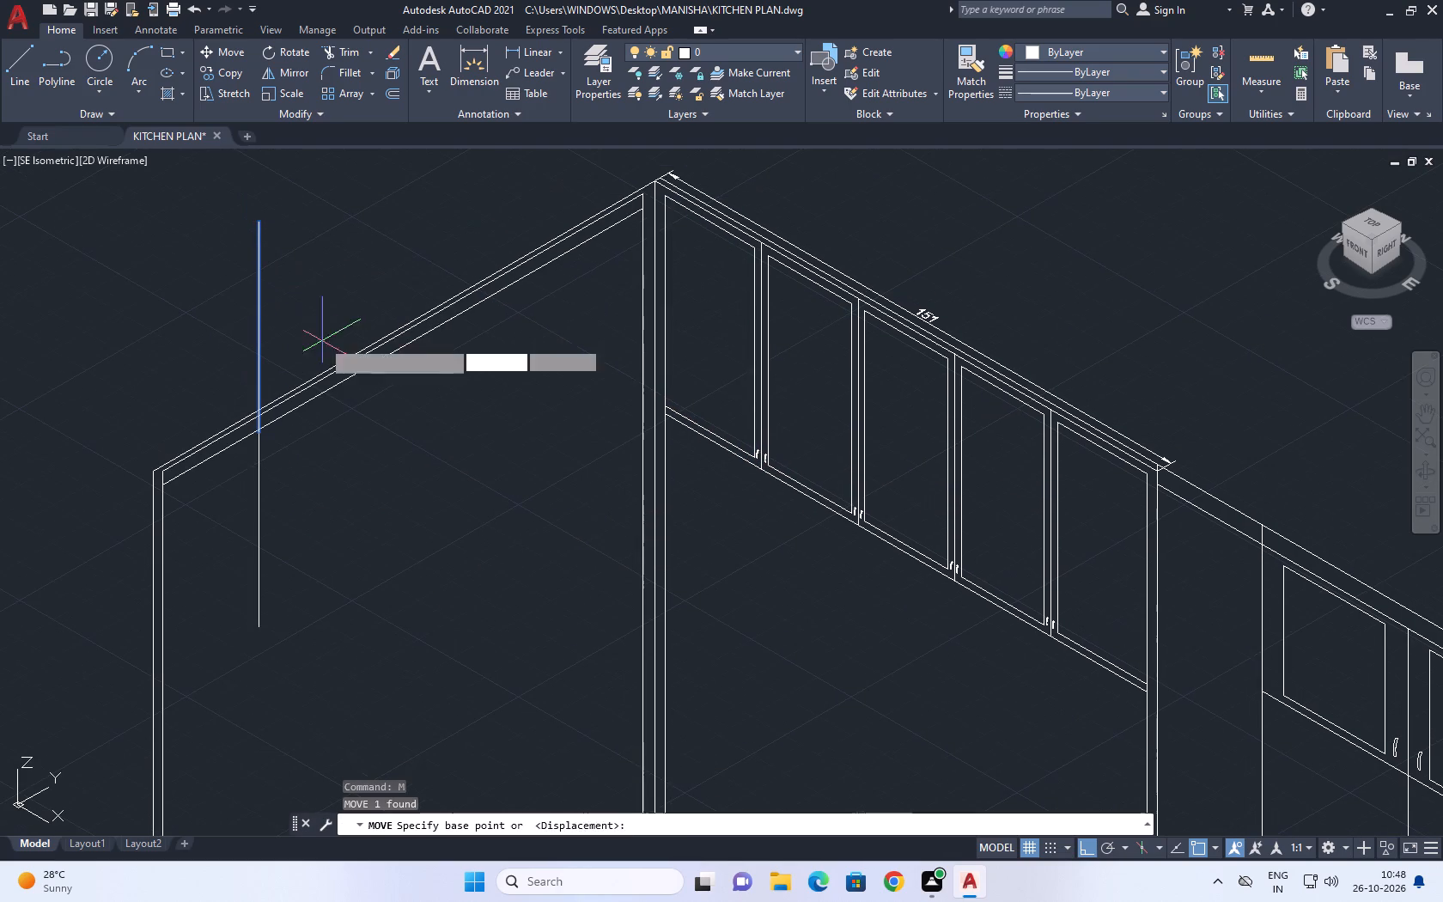
left_click(253, 222)
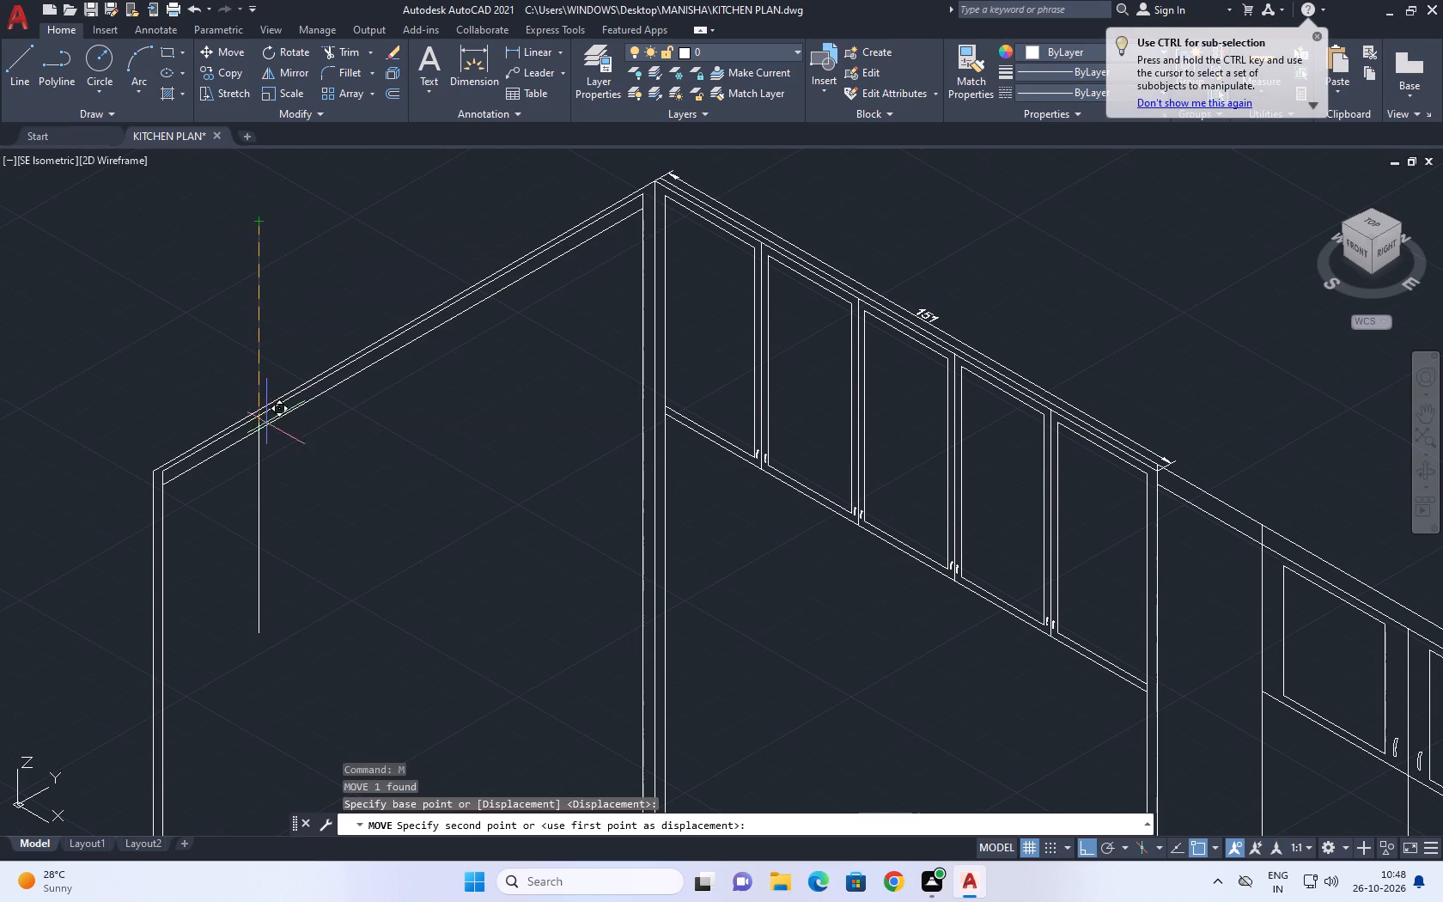
left_click(259, 429)
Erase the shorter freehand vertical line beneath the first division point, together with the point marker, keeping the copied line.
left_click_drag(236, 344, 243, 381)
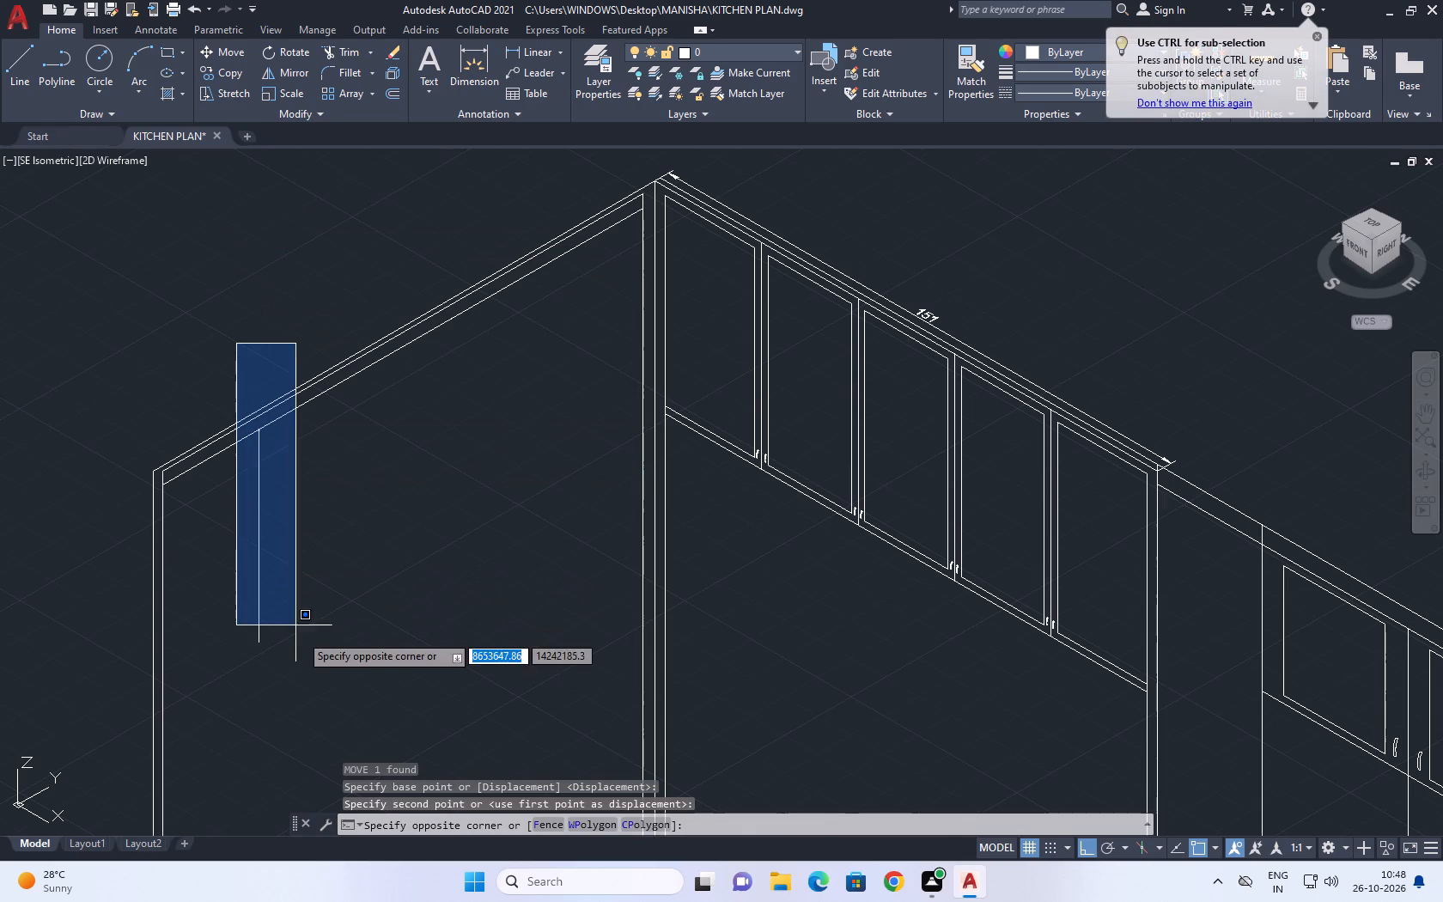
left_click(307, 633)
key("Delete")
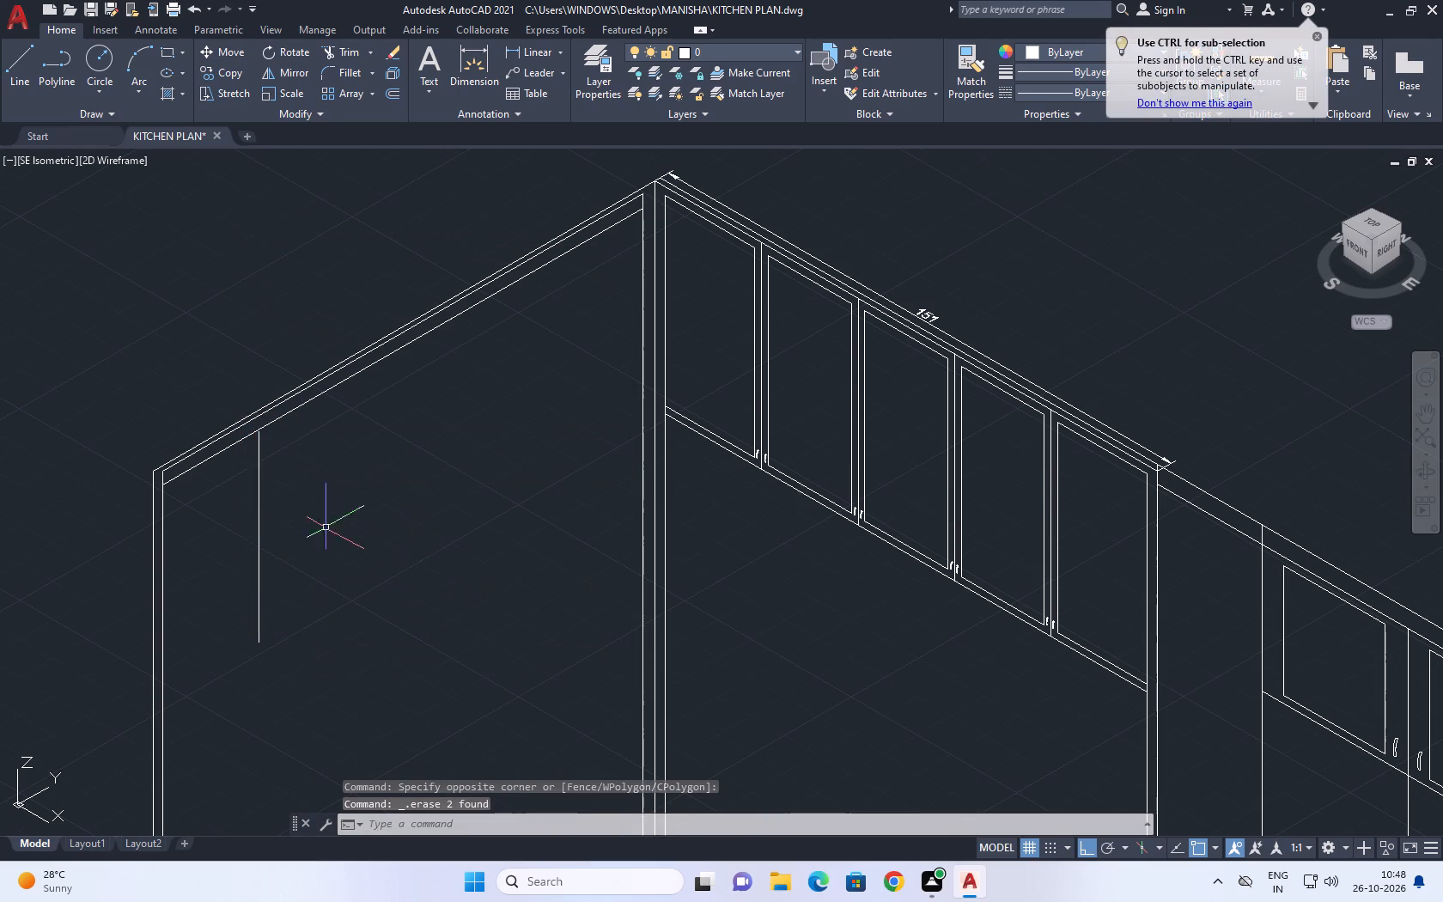
Move the copied vertical line up slightly so its top end touches the side outline's lowest top line.
scroll(253, 419, "up", 3)
left_click_drag(270, 484, 266, 493)
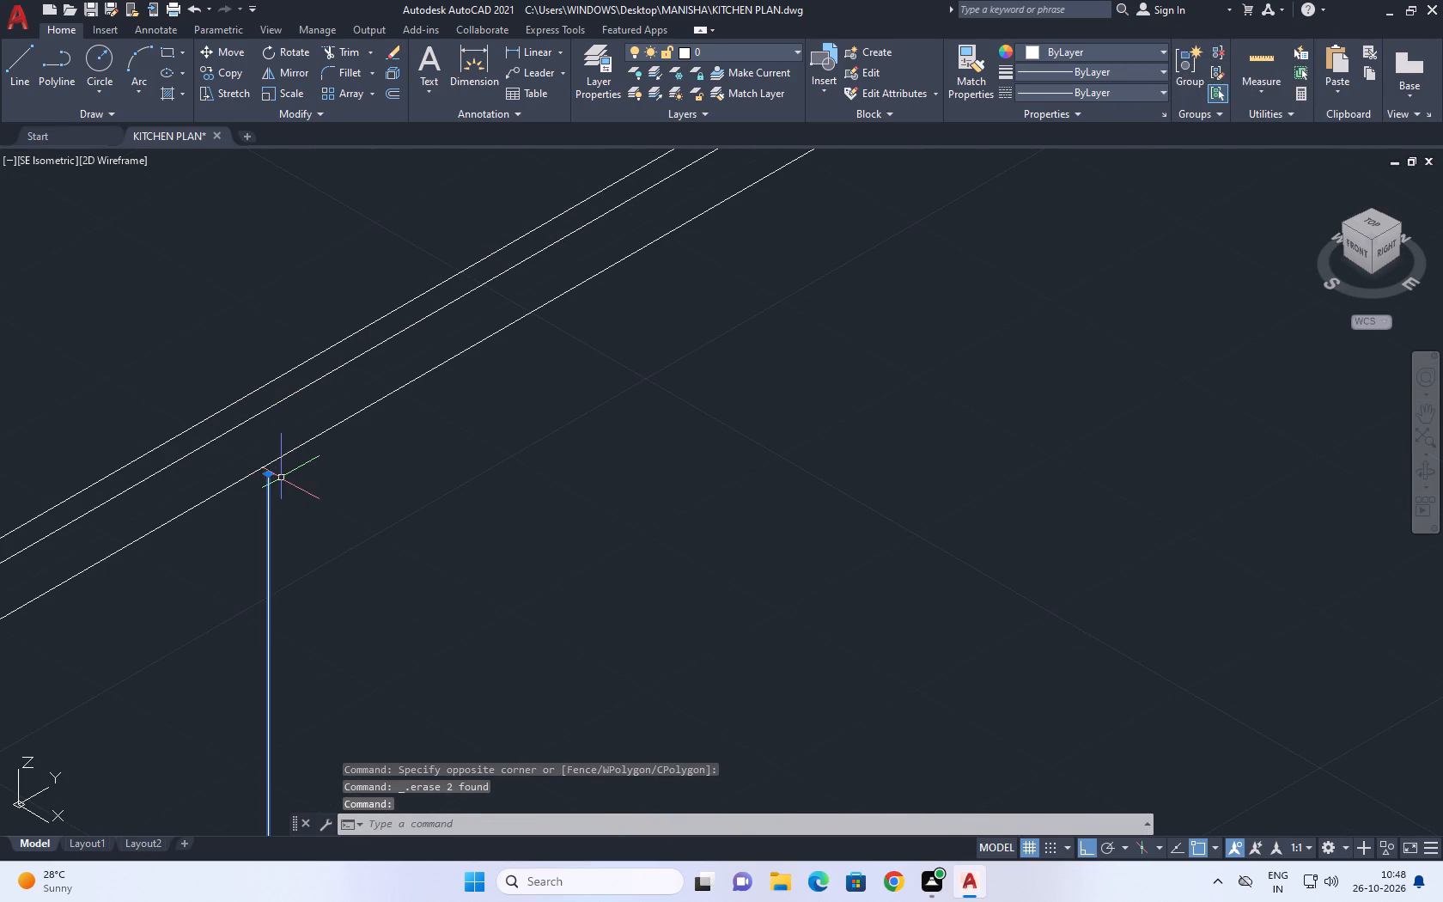
key("m")
key("space")
scroll(272, 478, "up", 2)
left_click(255, 470)
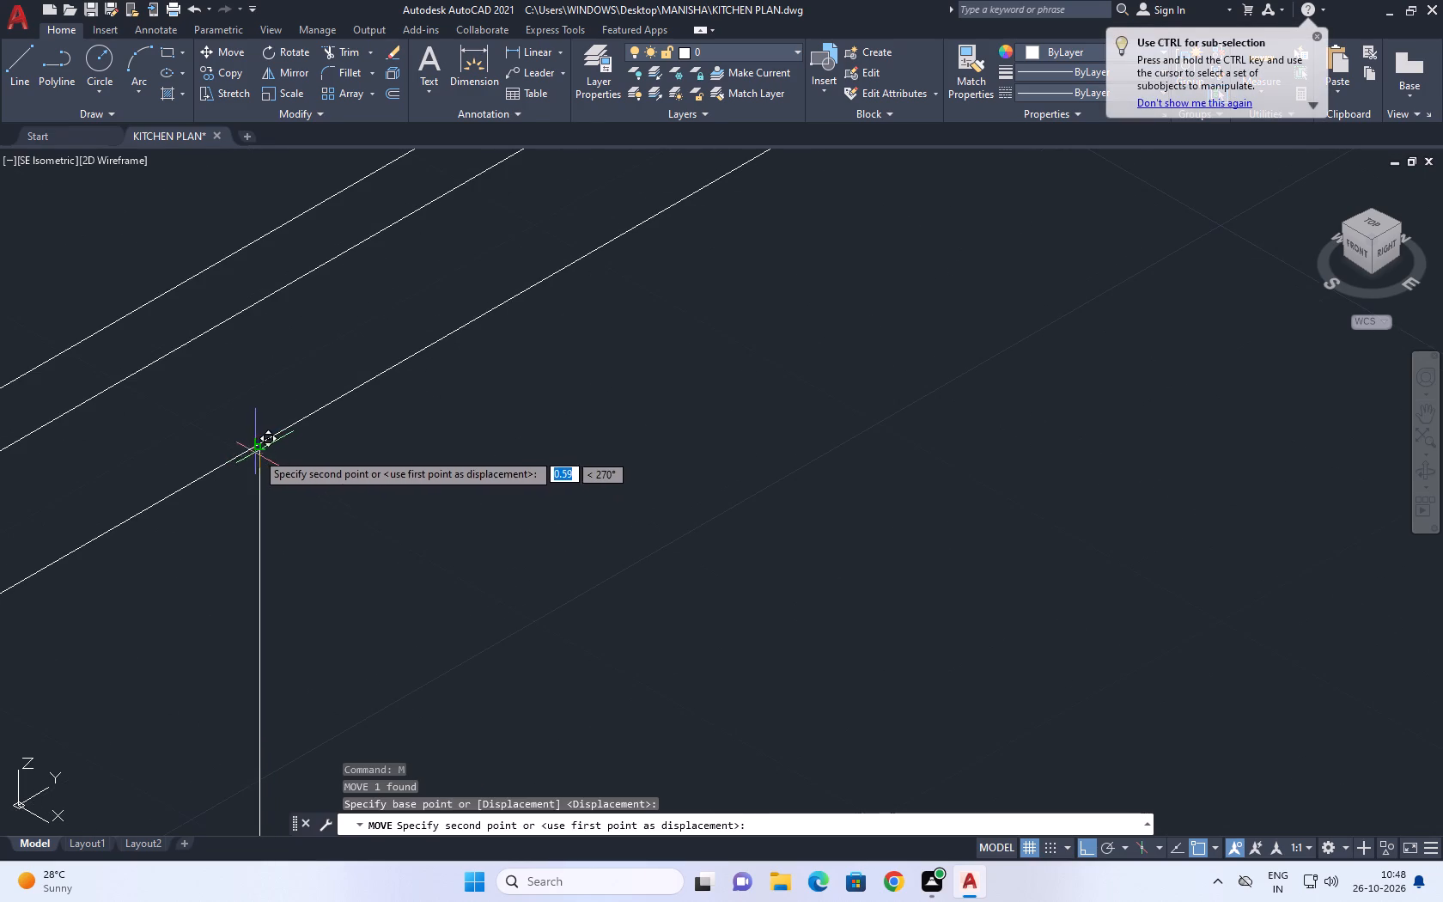
left_click(259, 448)
scroll(389, 460, "down", 2)
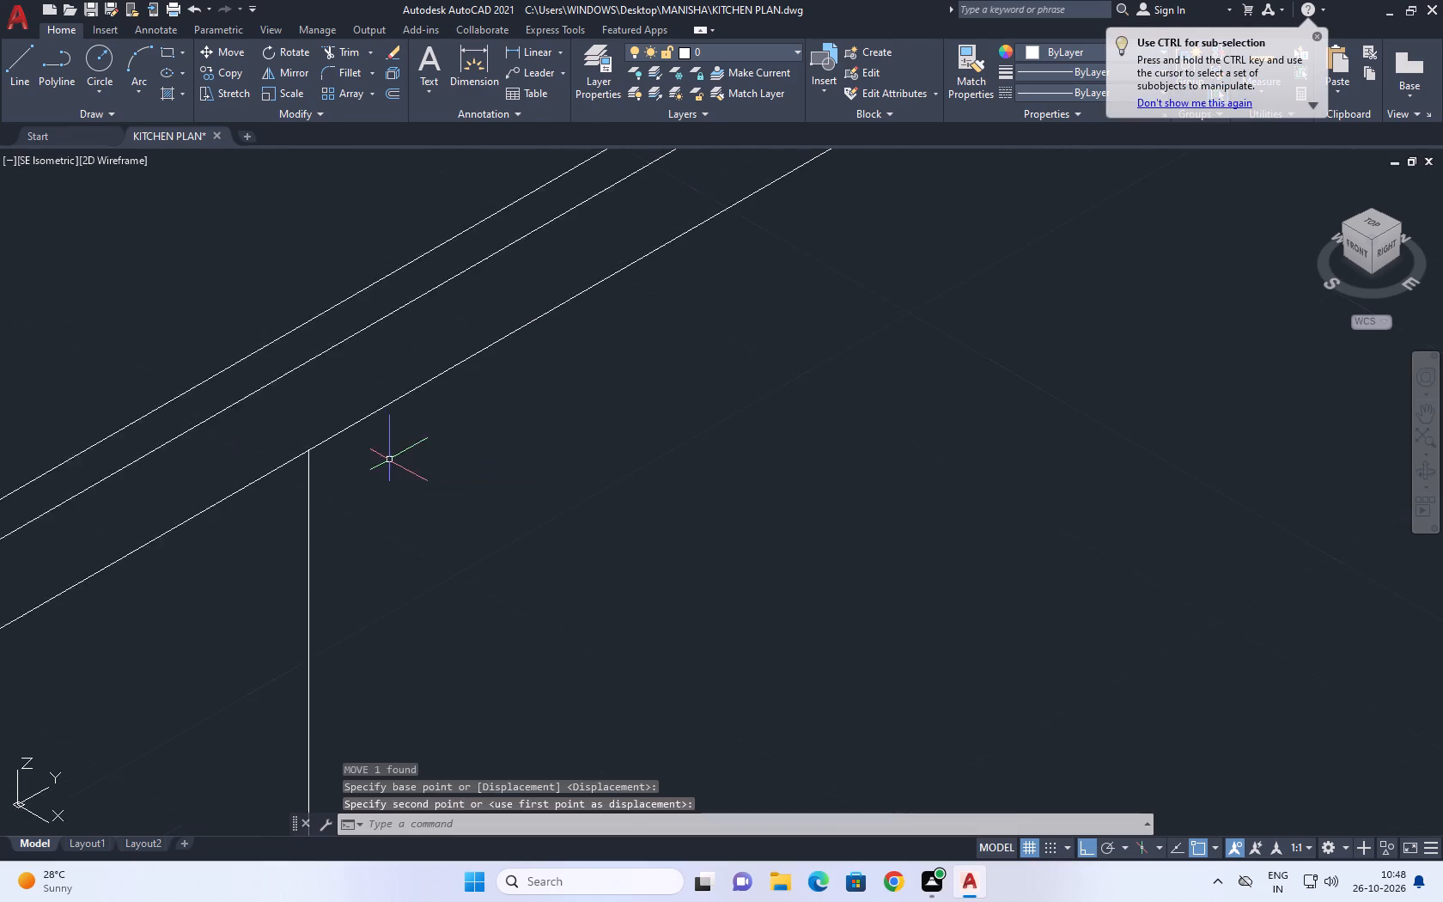
Copy the first vertical divider from its top end to the other three division points on the side outline's lowest top line.
scroll(390, 460, "down", 2)
left_click_drag(387, 513, 379, 522)
left_click(350, 538)
middle_click_drag(460, 545, 472, 499)
key("c")
key("o")
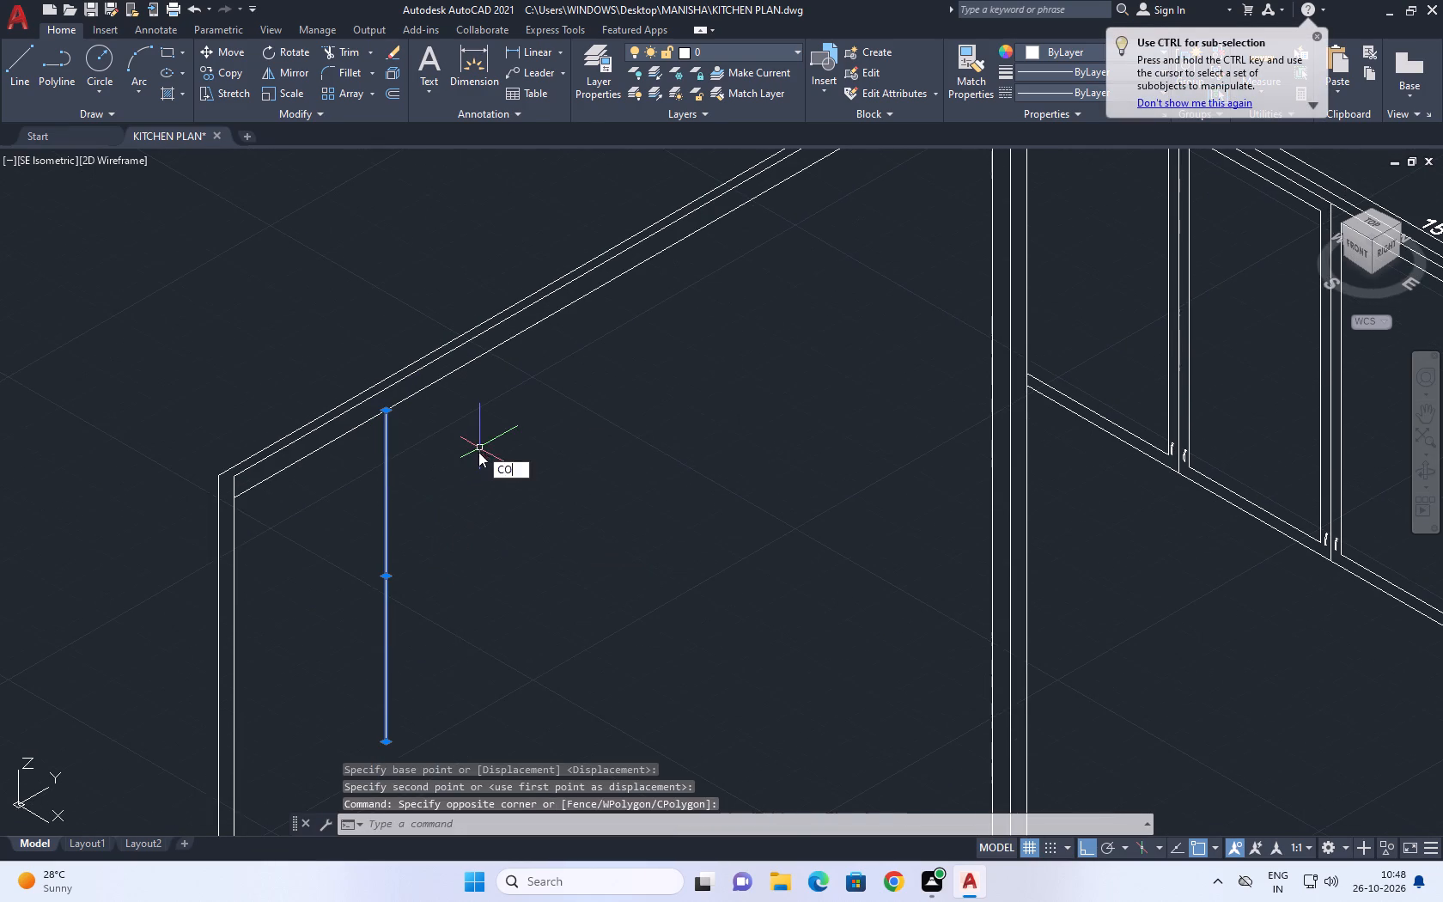
key("space")
left_click(381, 411)
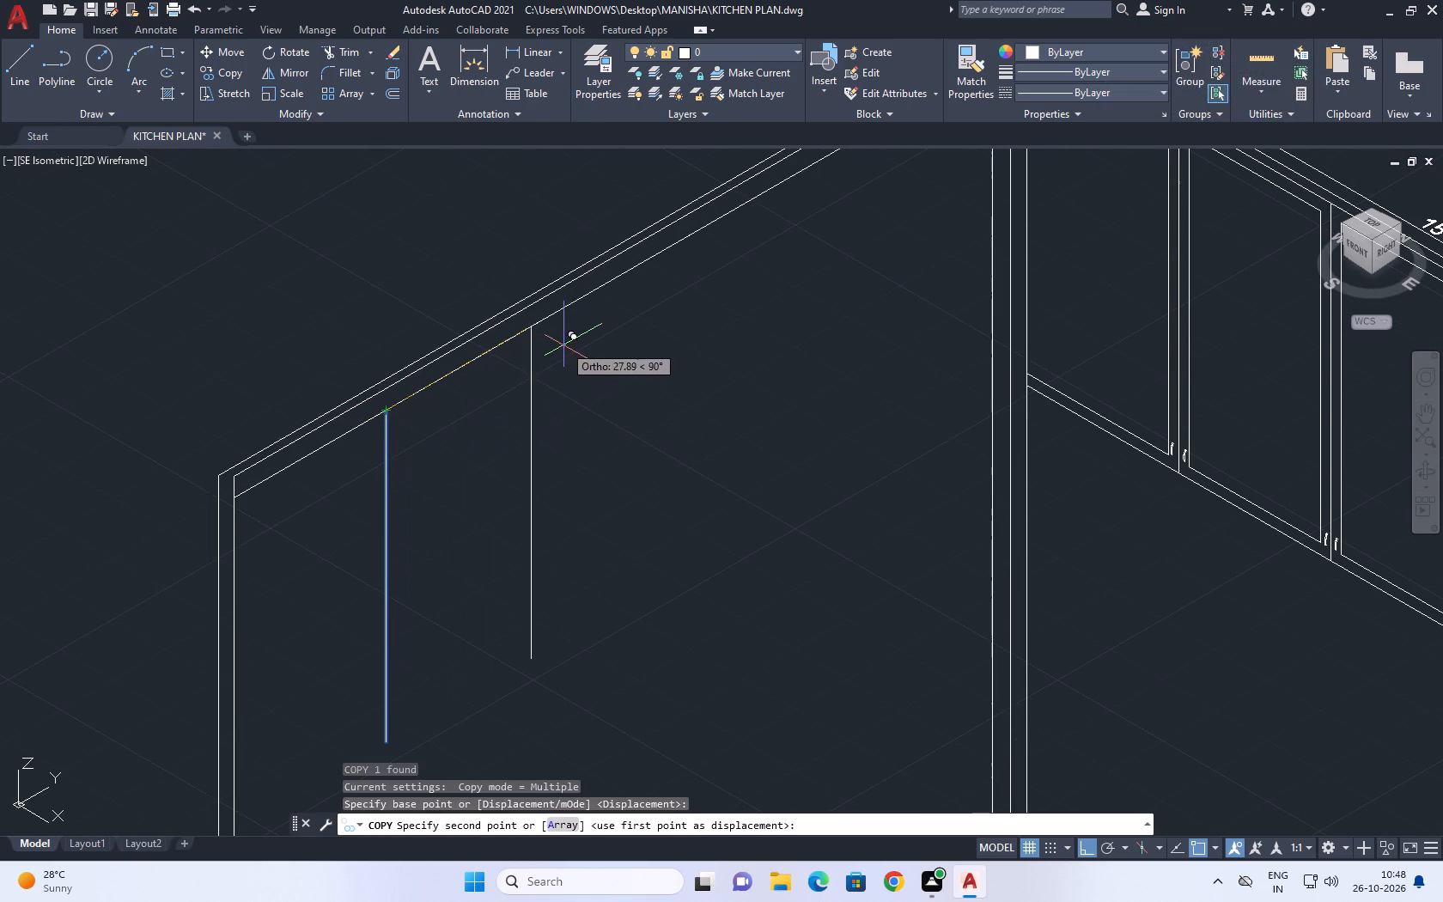
left_click(535, 323)
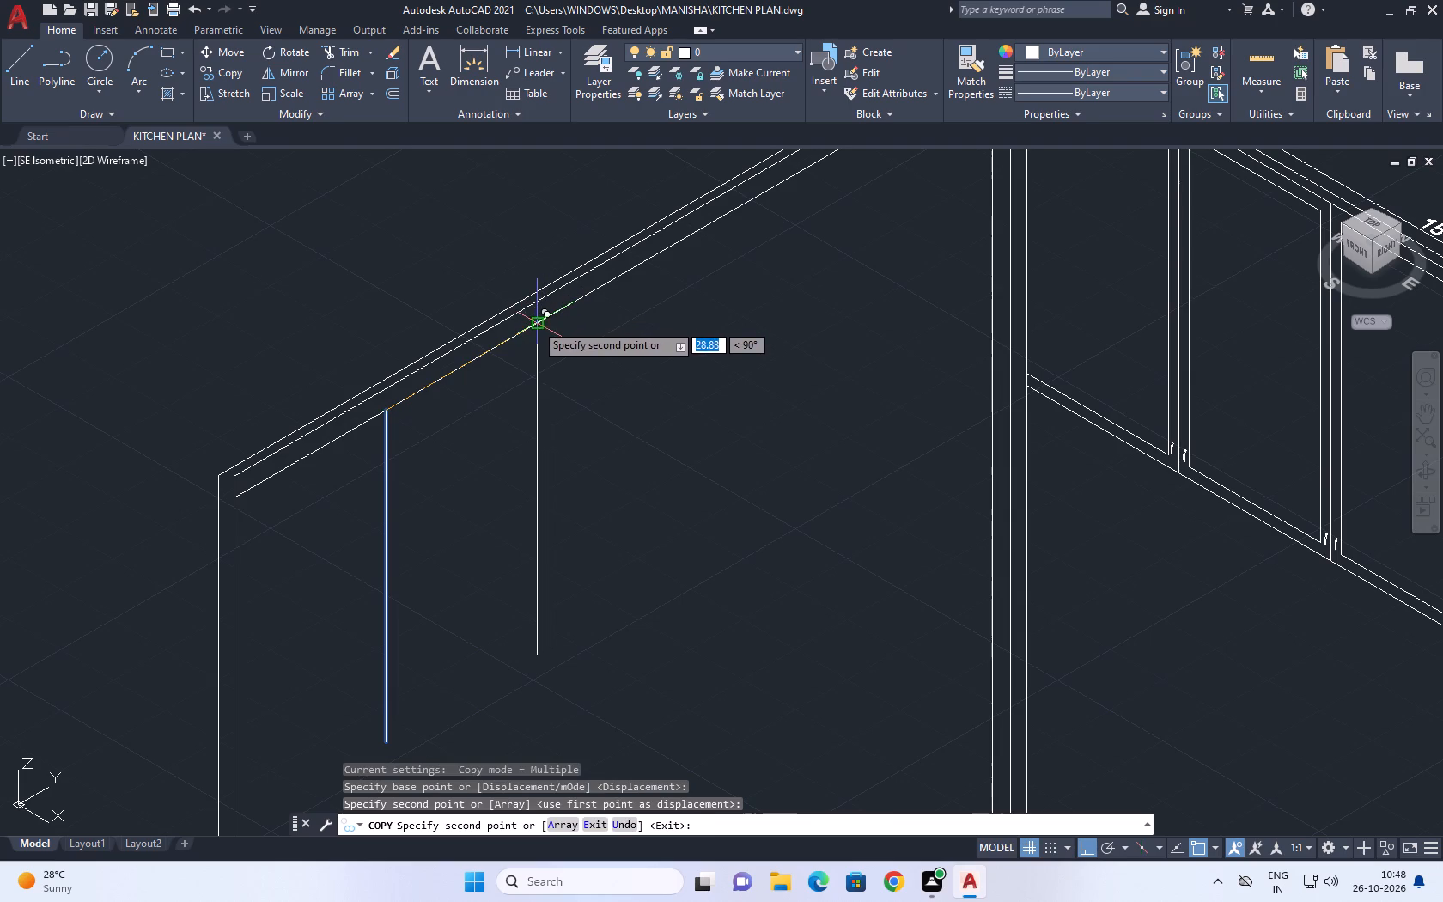
middle_click_drag(639, 270, 523, 460)
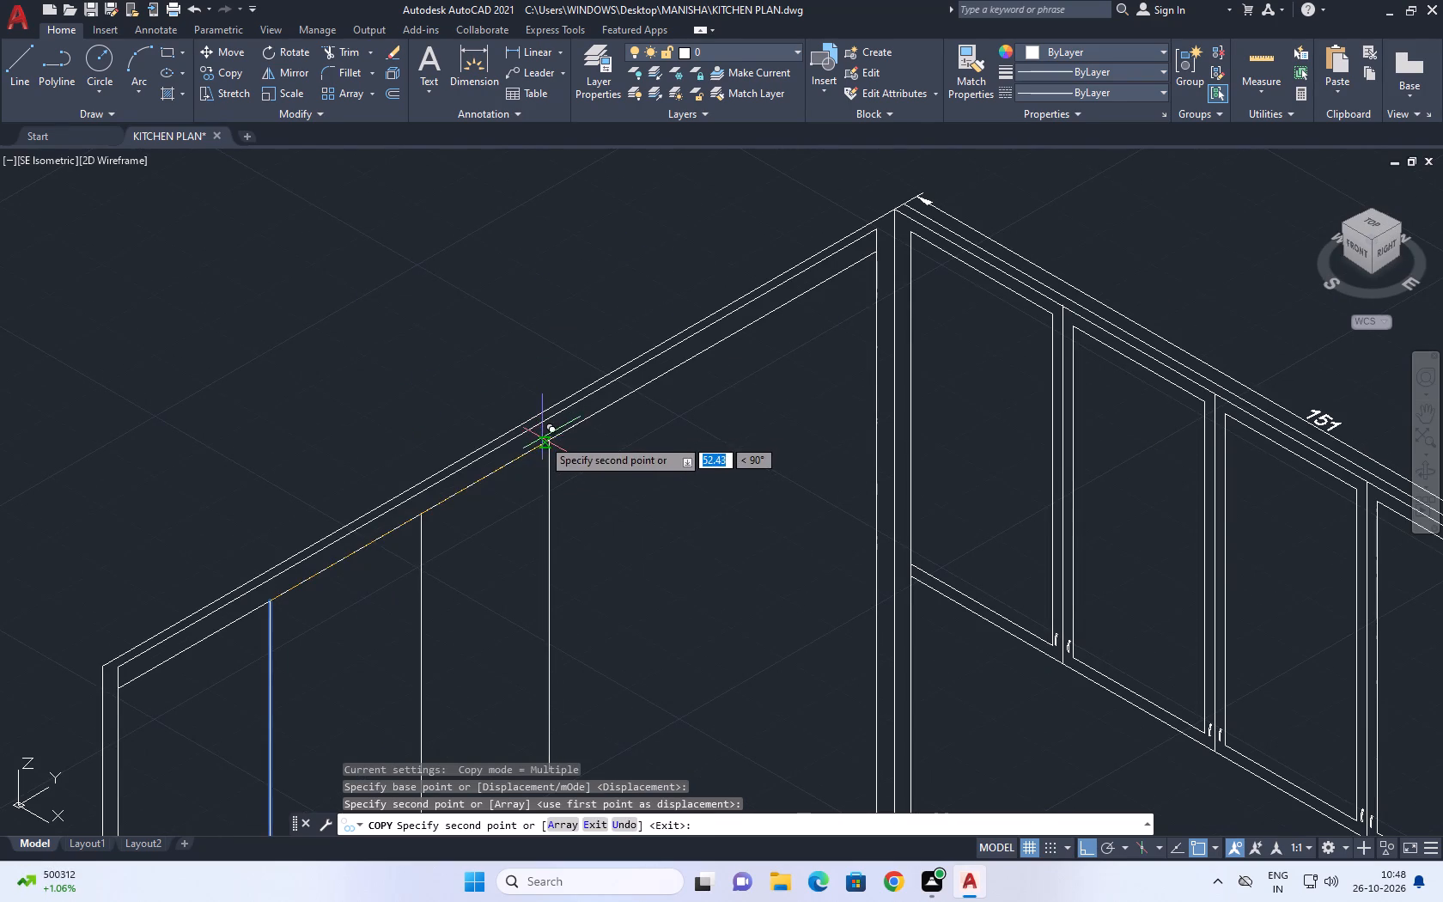
left_click(572, 425)
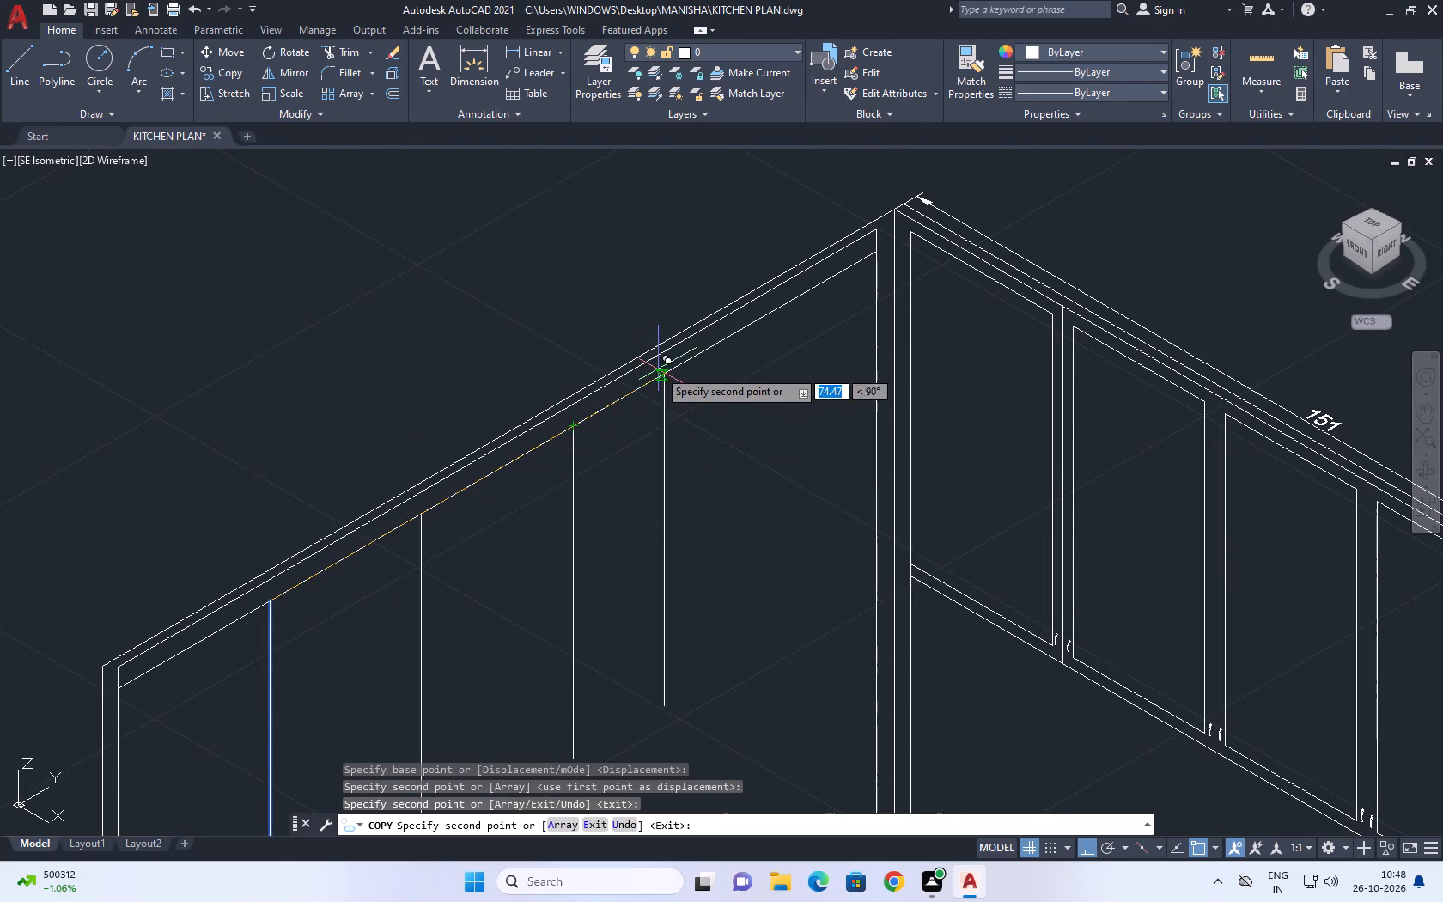
left_click(723, 338)
right_click(716, 392)
left_click(761, 424)
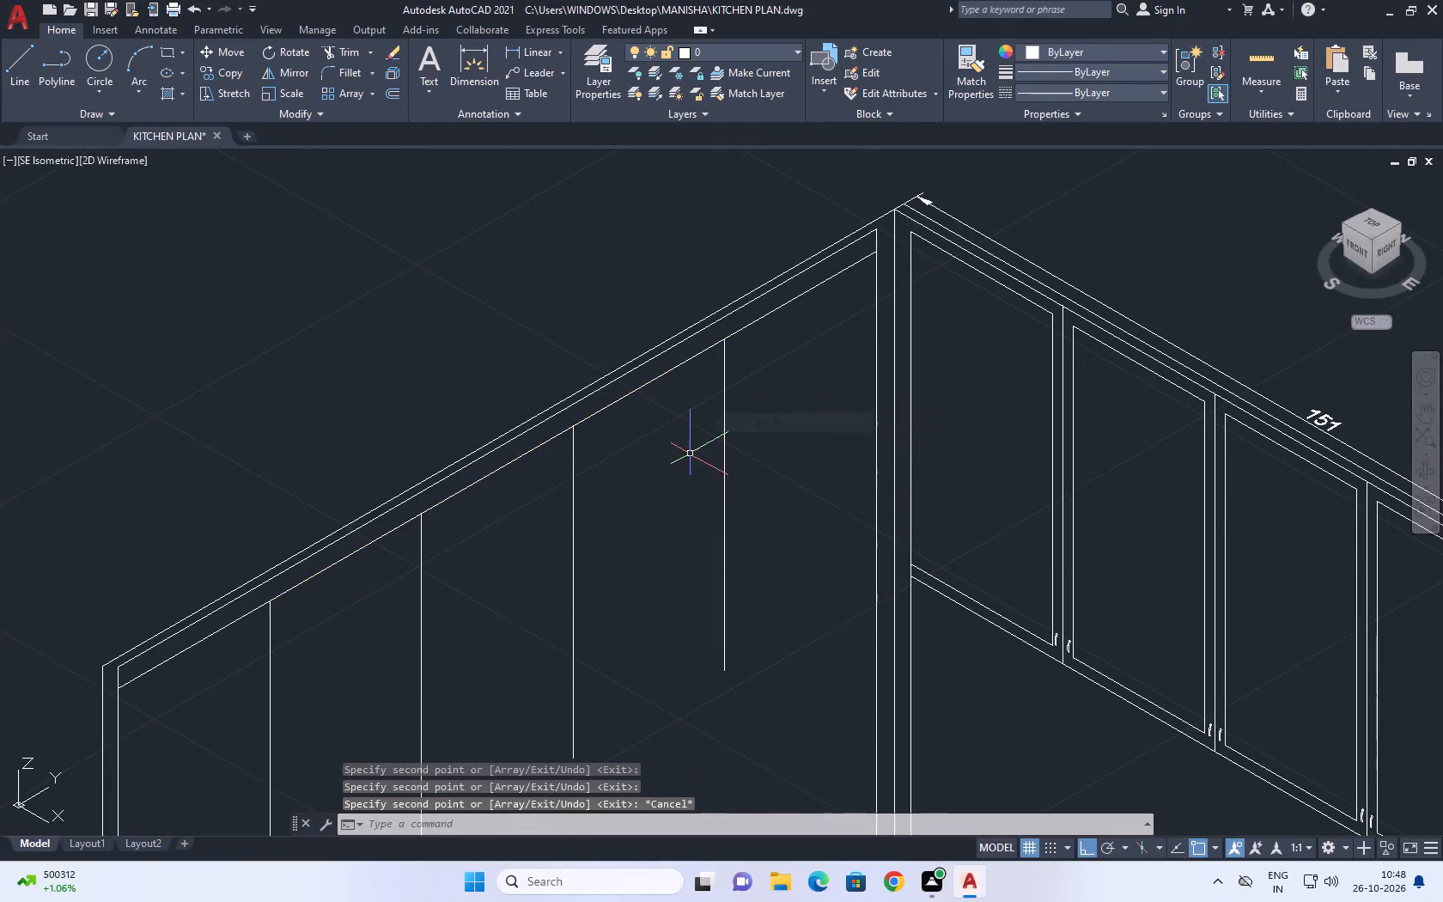
Copy the side unit's first vertical divider 2 units to each side along the side outline.
middle_click_drag(690, 455, 746, 302)
scroll(795, 396, "down", 2)
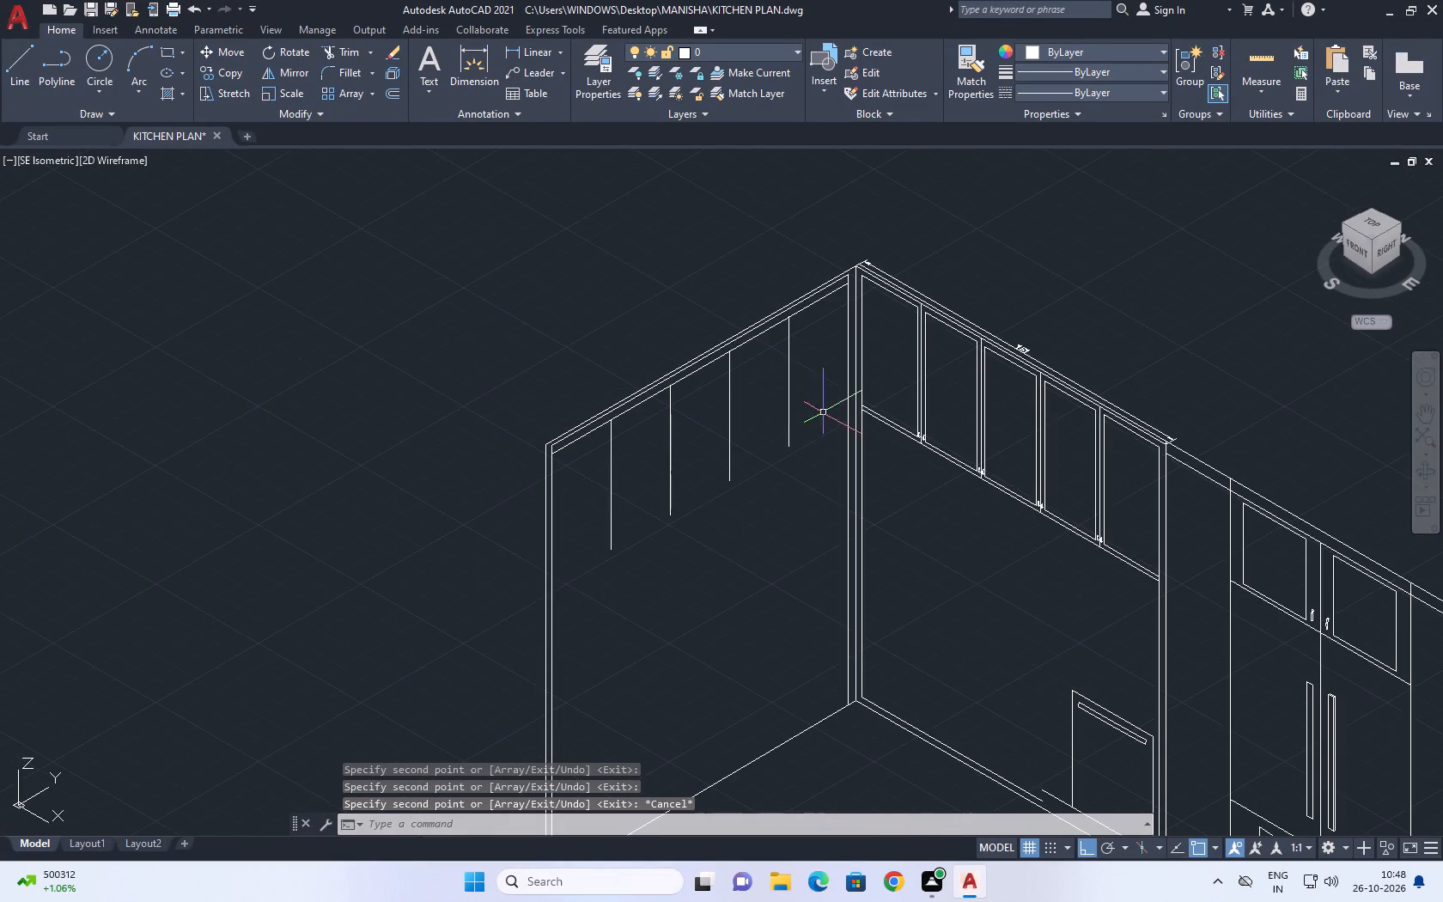
middle_click_drag(828, 413, 806, 381)
scroll(579, 535, "up", 2)
left_click(631, 464)
left_click(565, 472)
middle_click_drag(630, 441, 618, 534)
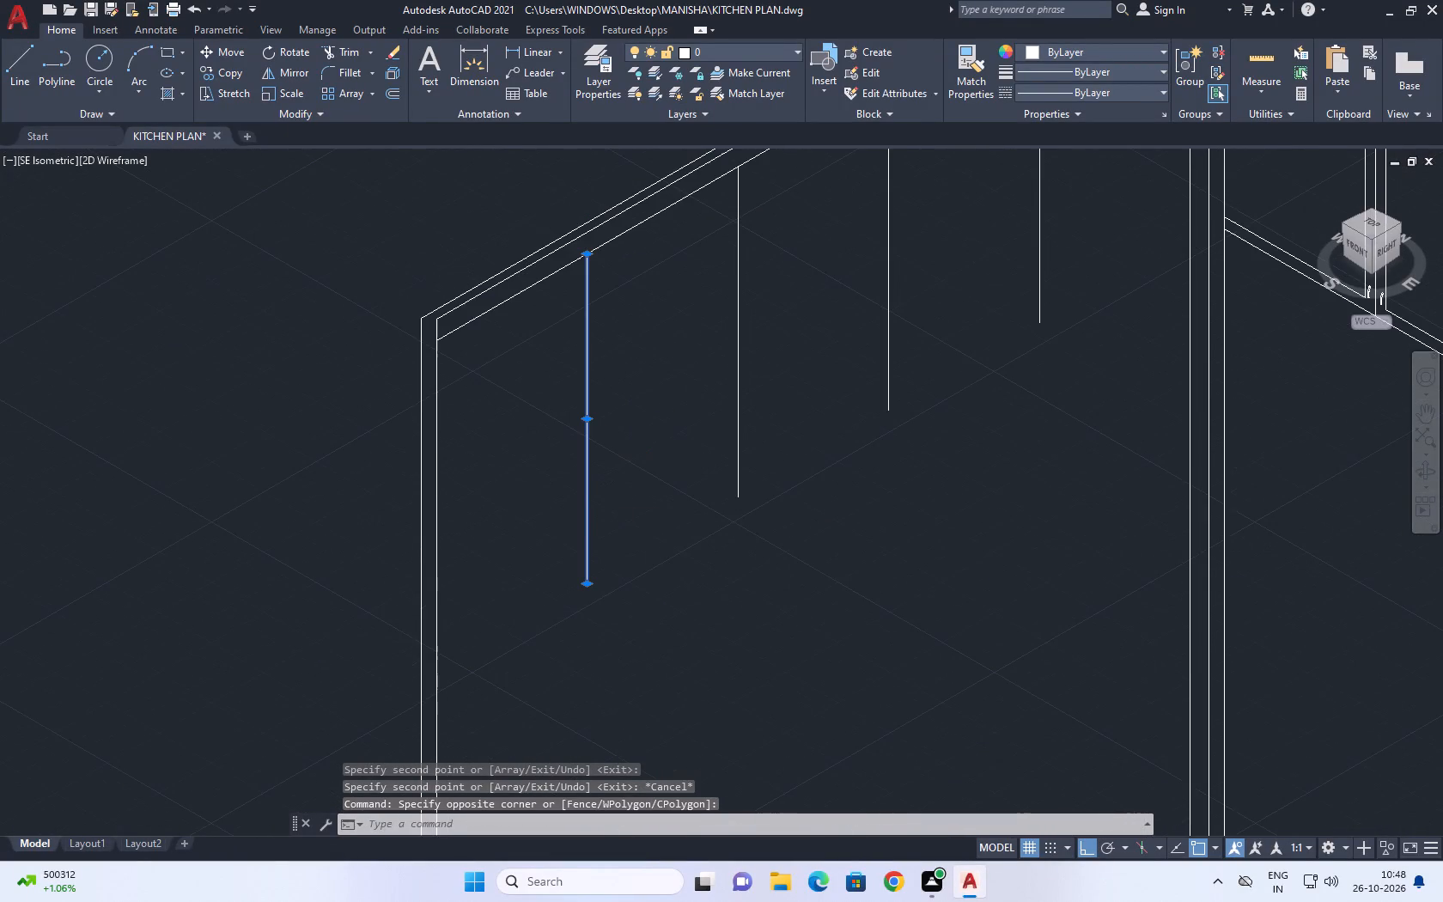
type("CO")
key("space")
left_click(587, 583)
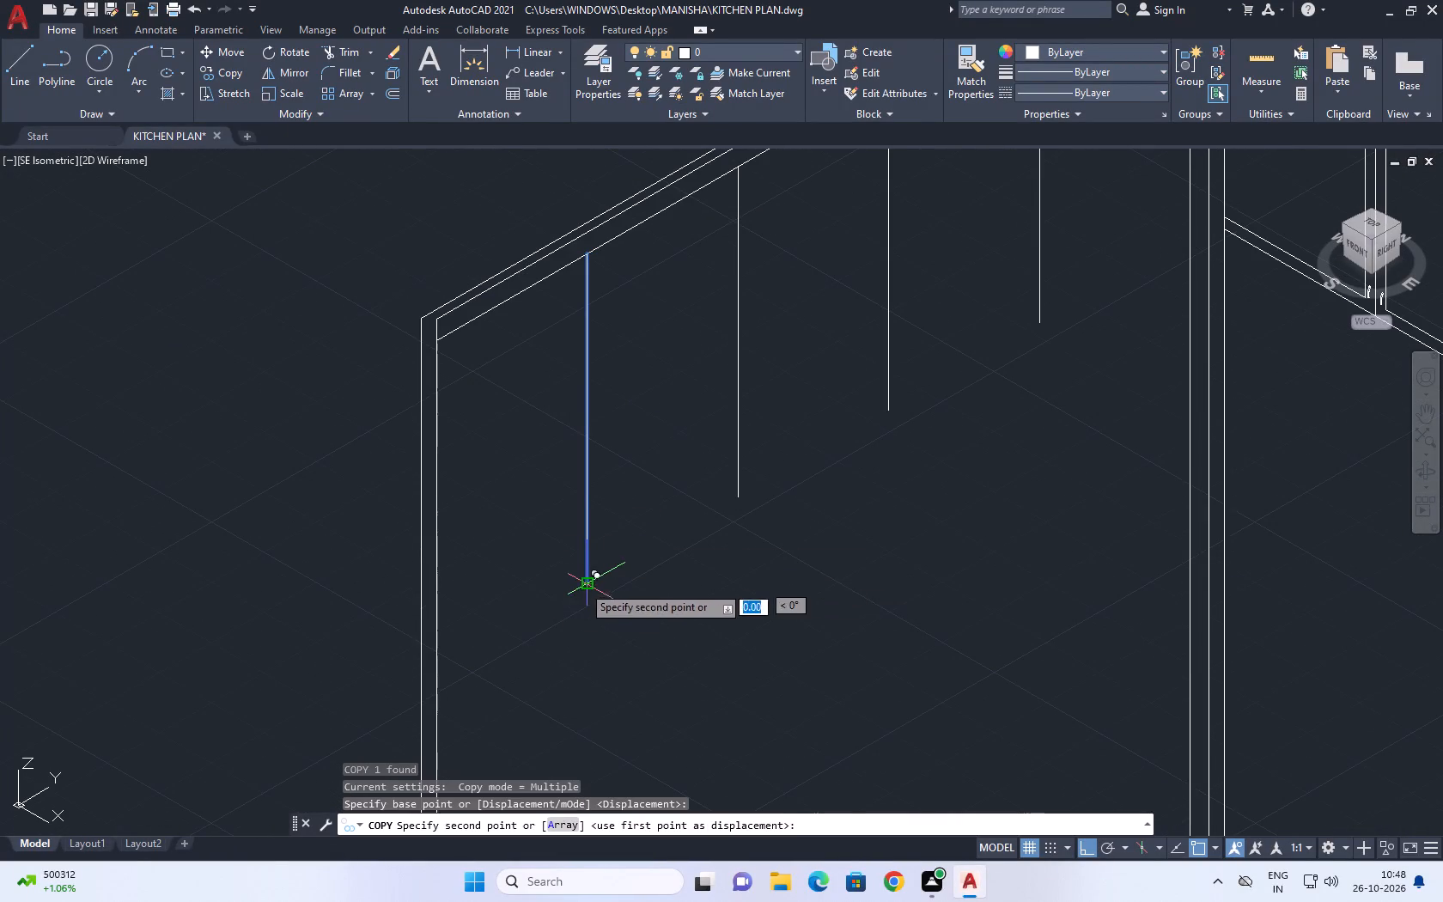
key("2")
key("Return")
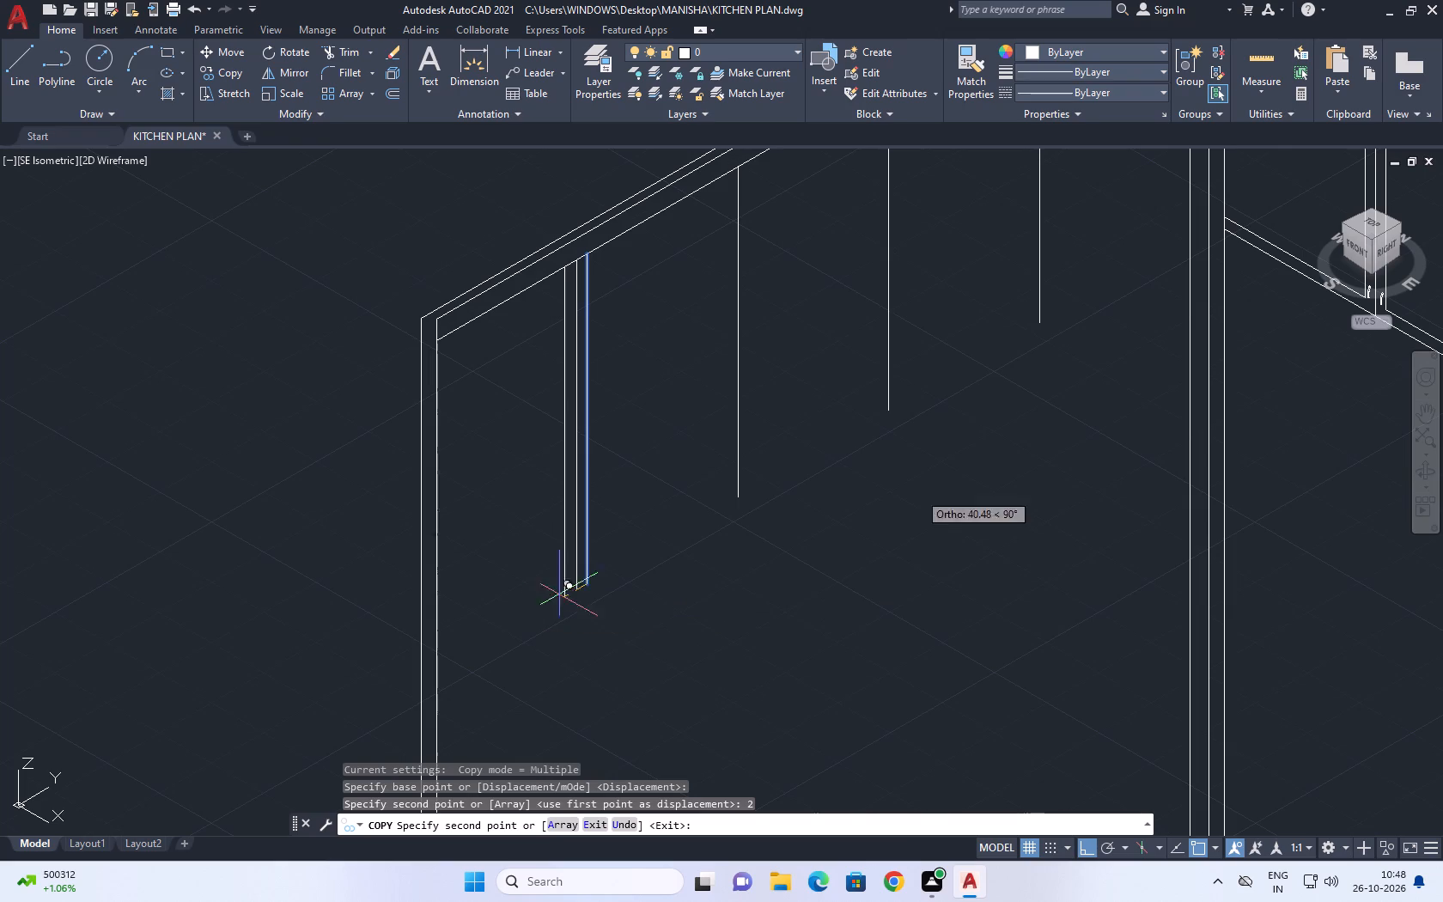
key("2")
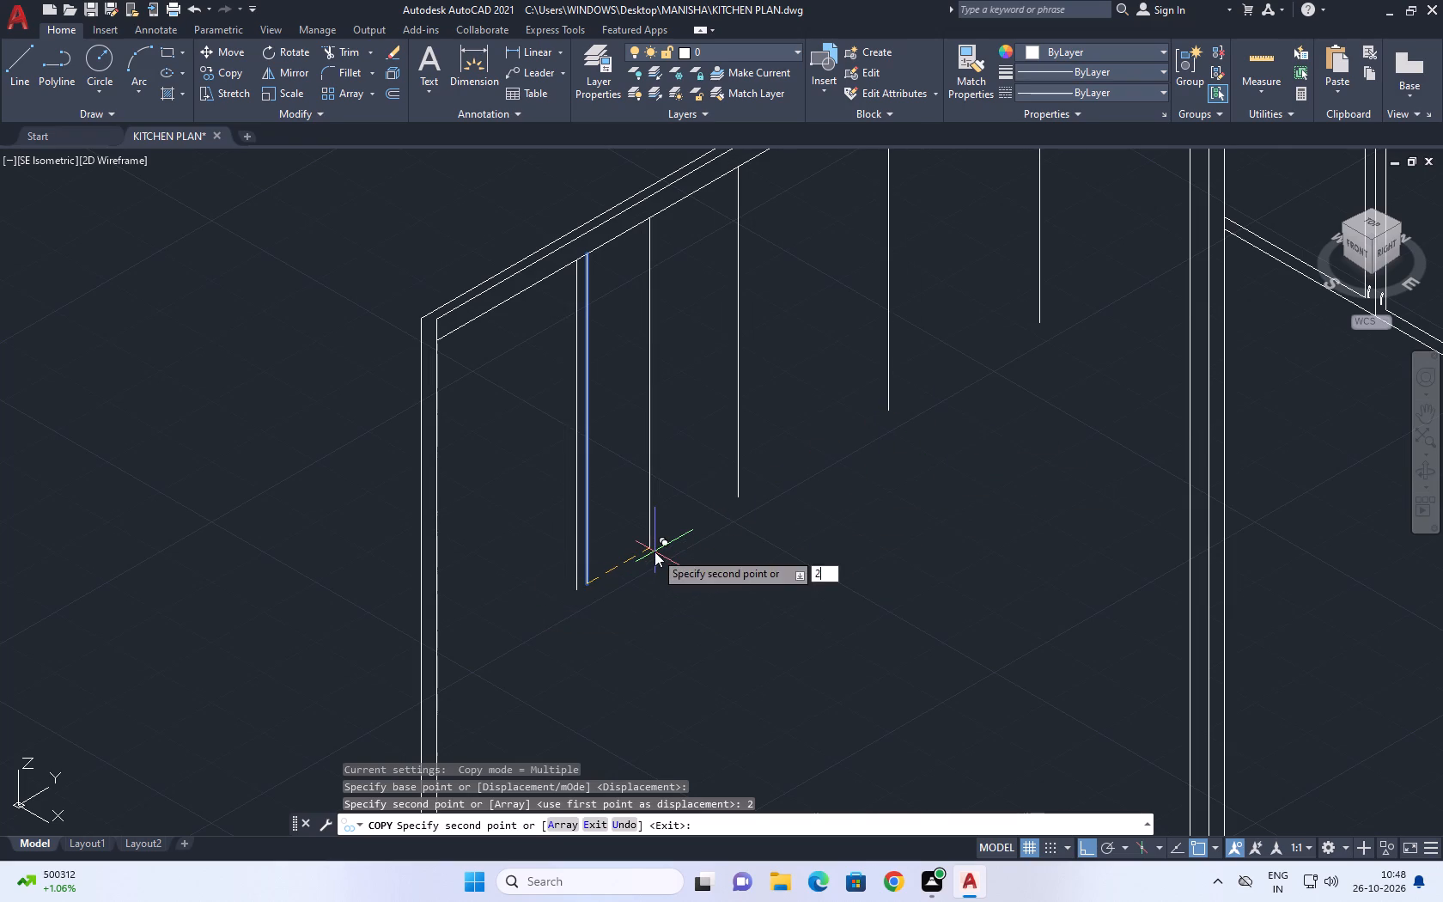
key("Return")
key("Escape")
Copy the second vertical divider 2 units to each side along the side outline.
left_click(739, 497)
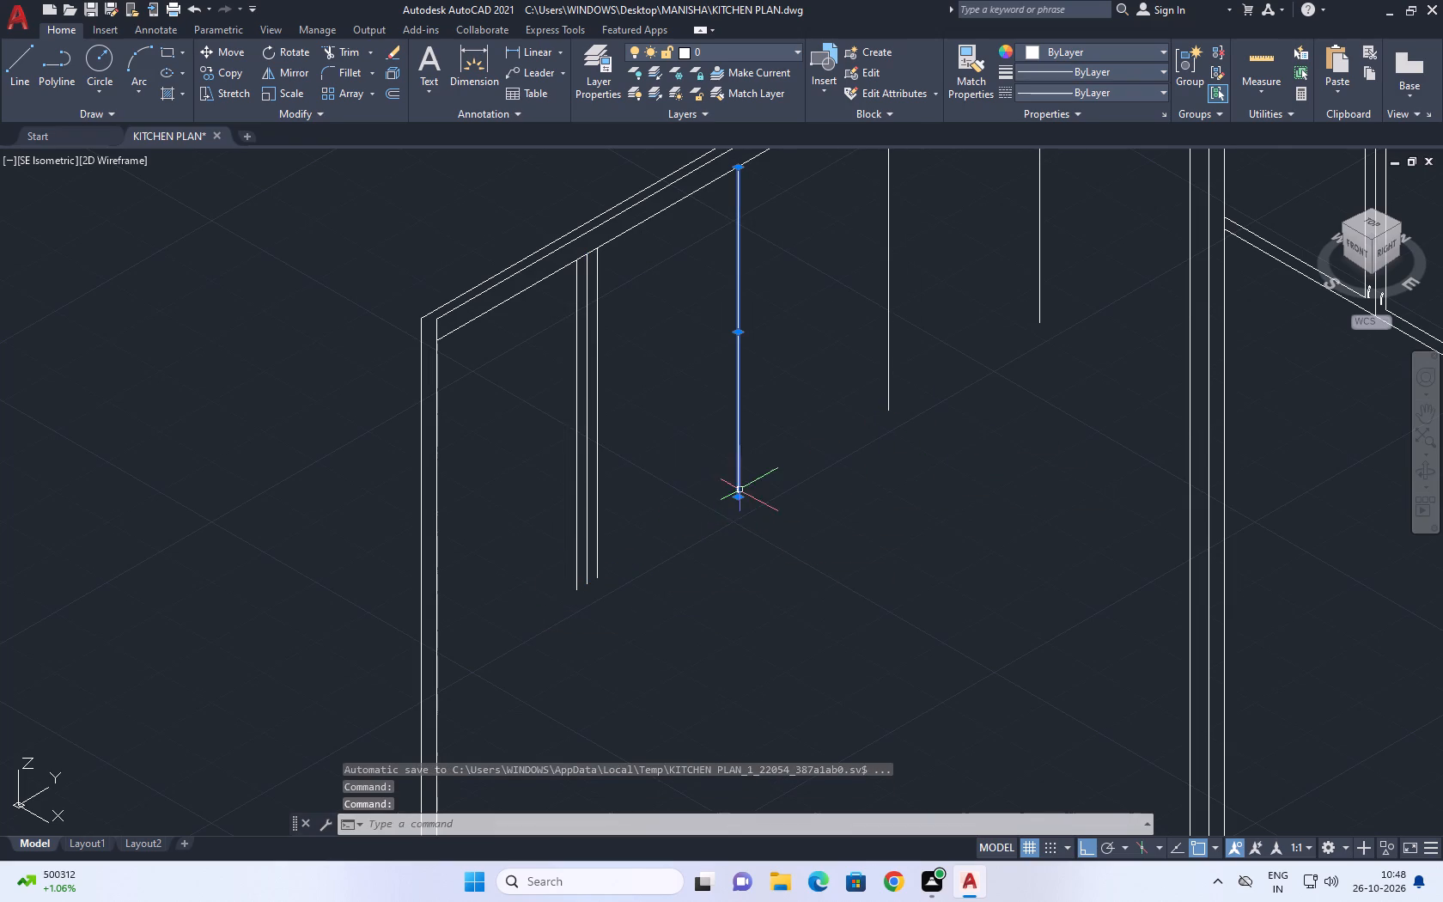
key("space")
left_click(739, 504)
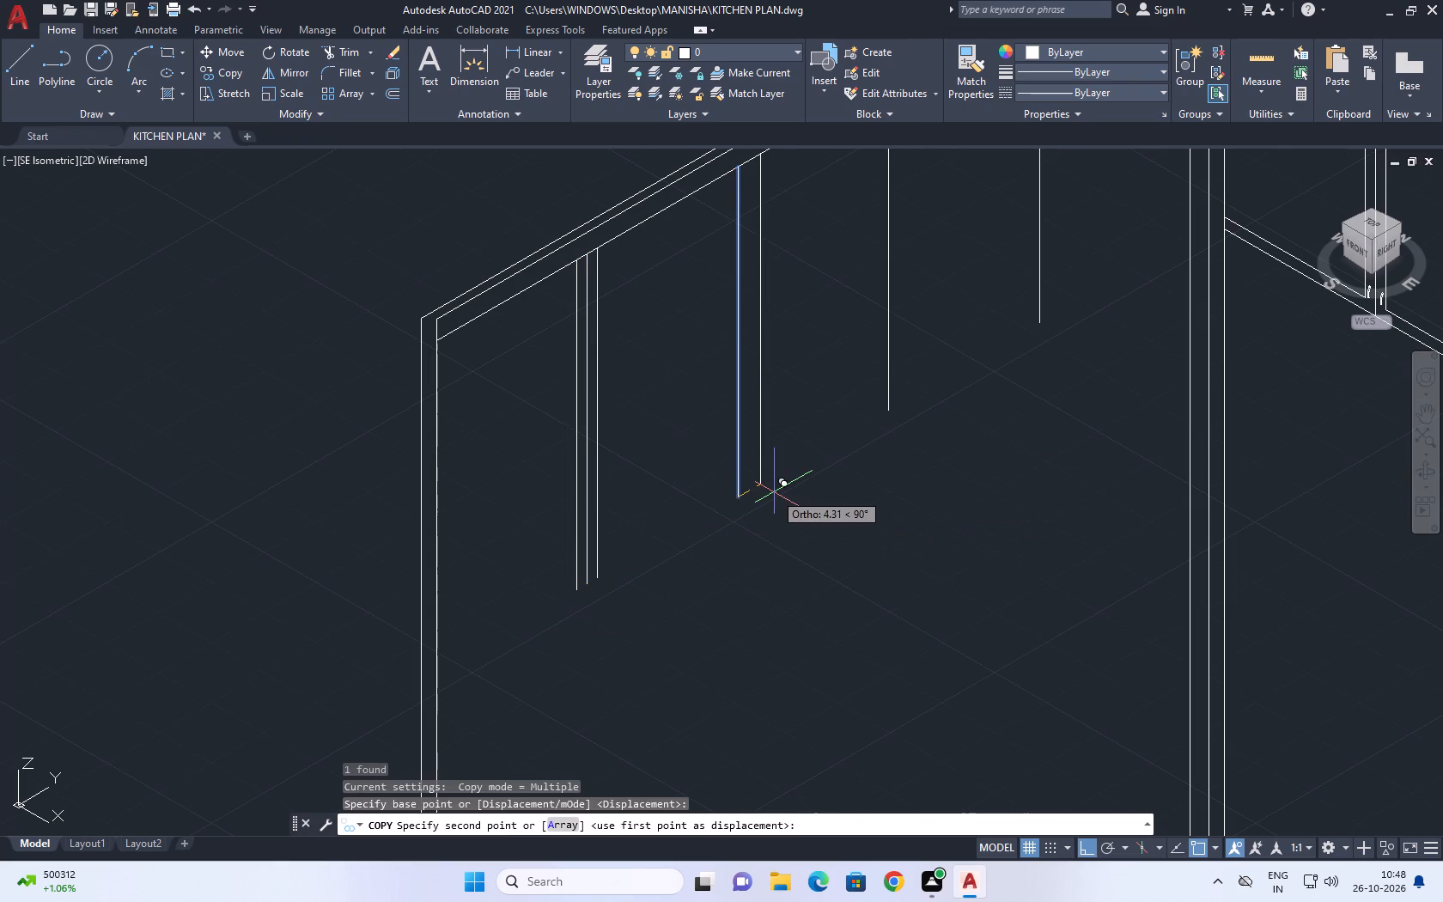
type("2")
key("space")
type("2")
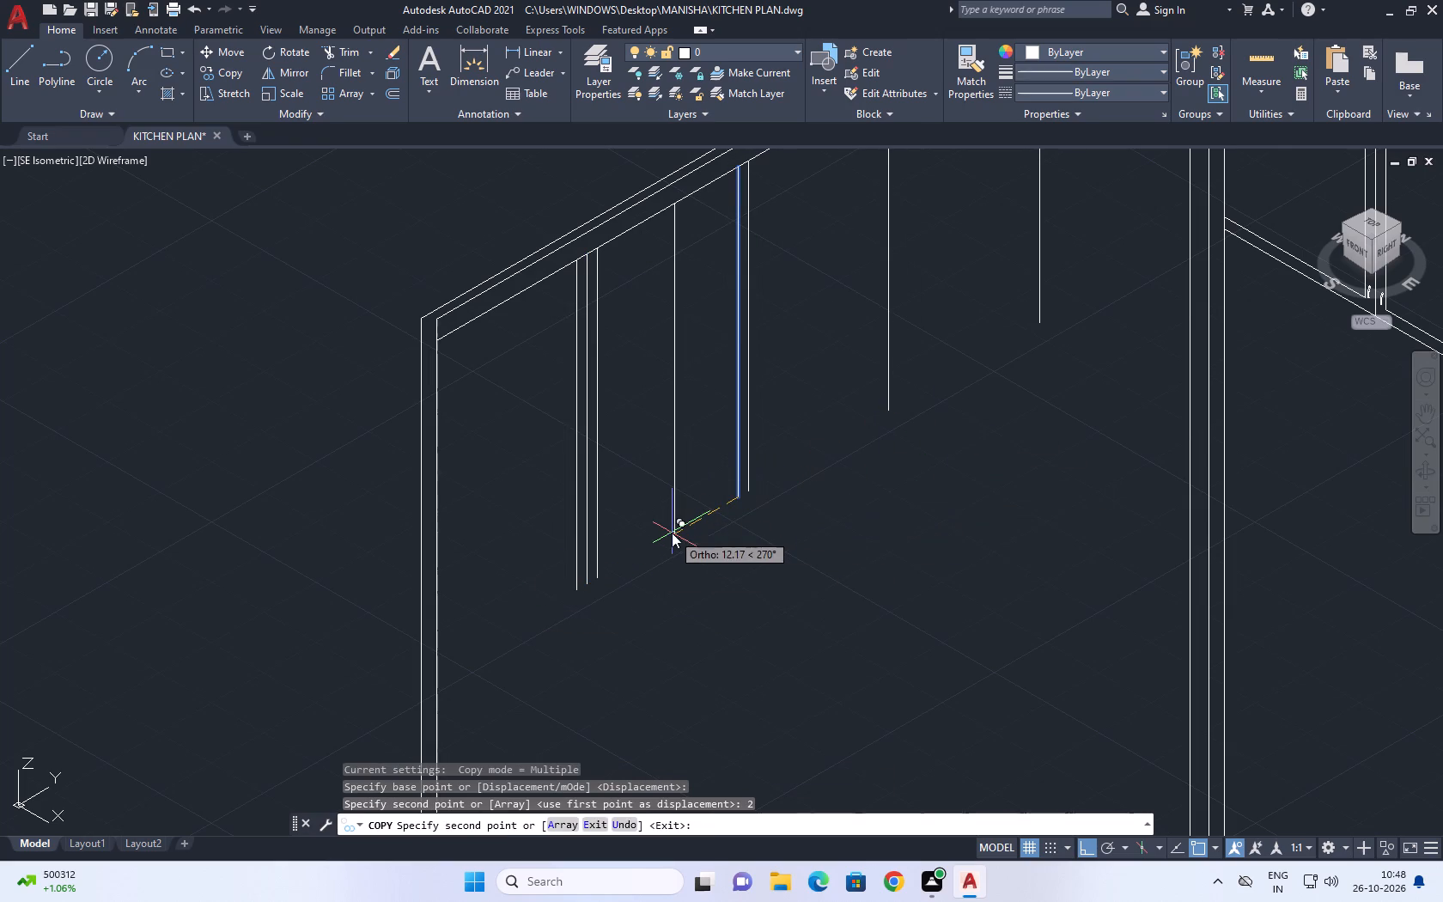
key("space")
middle_click_drag(752, 535, 583, 648)
Copy the side unit's third vertical divider 2 units to each side along the side outline.
key("space")
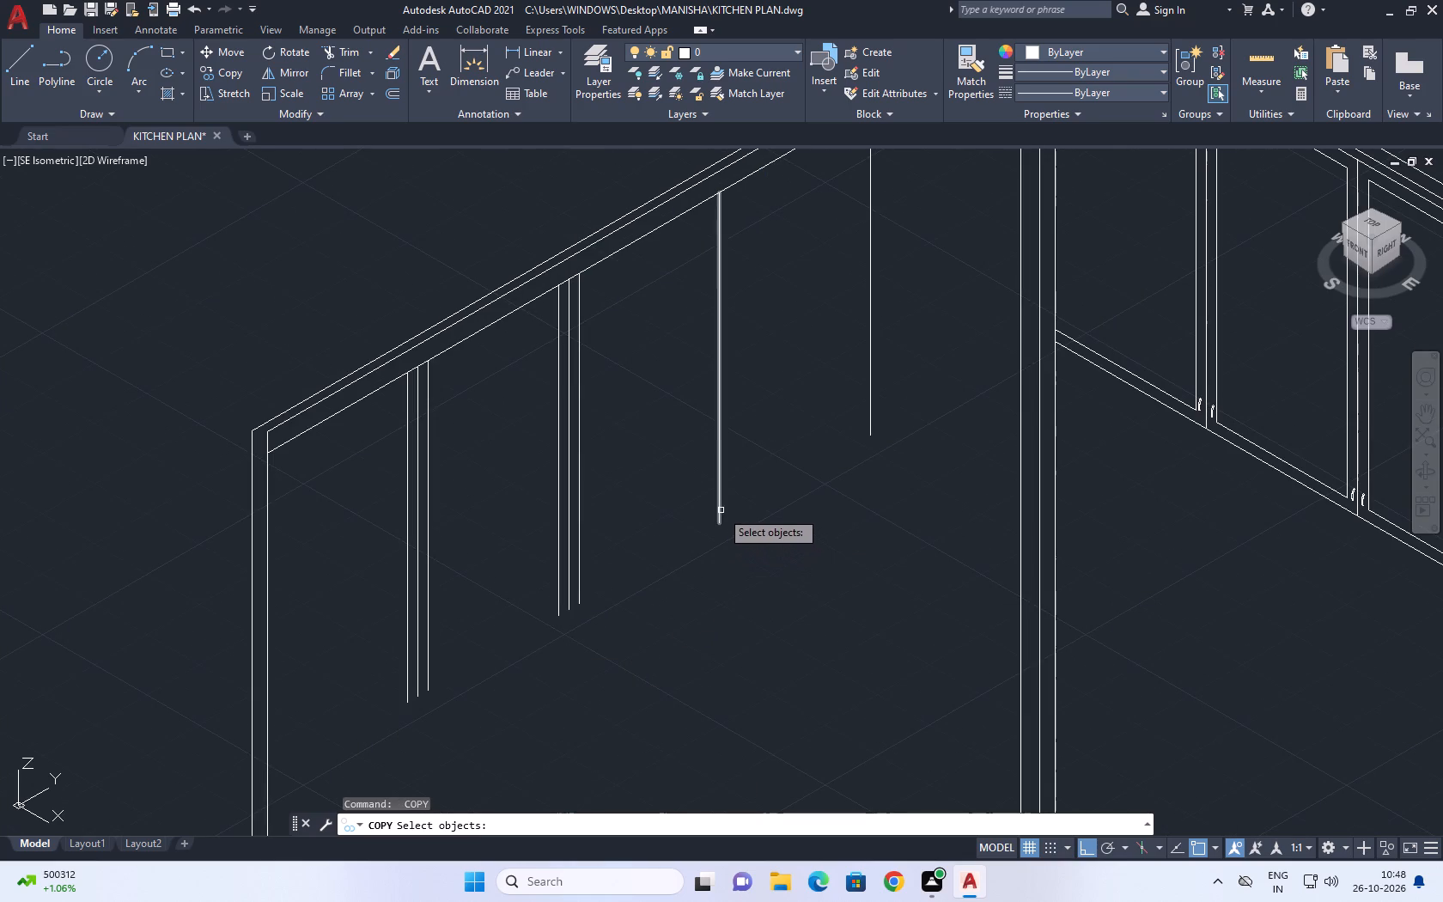
left_click(721, 510)
key("space")
left_click(720, 524)
type("2")
key("space")
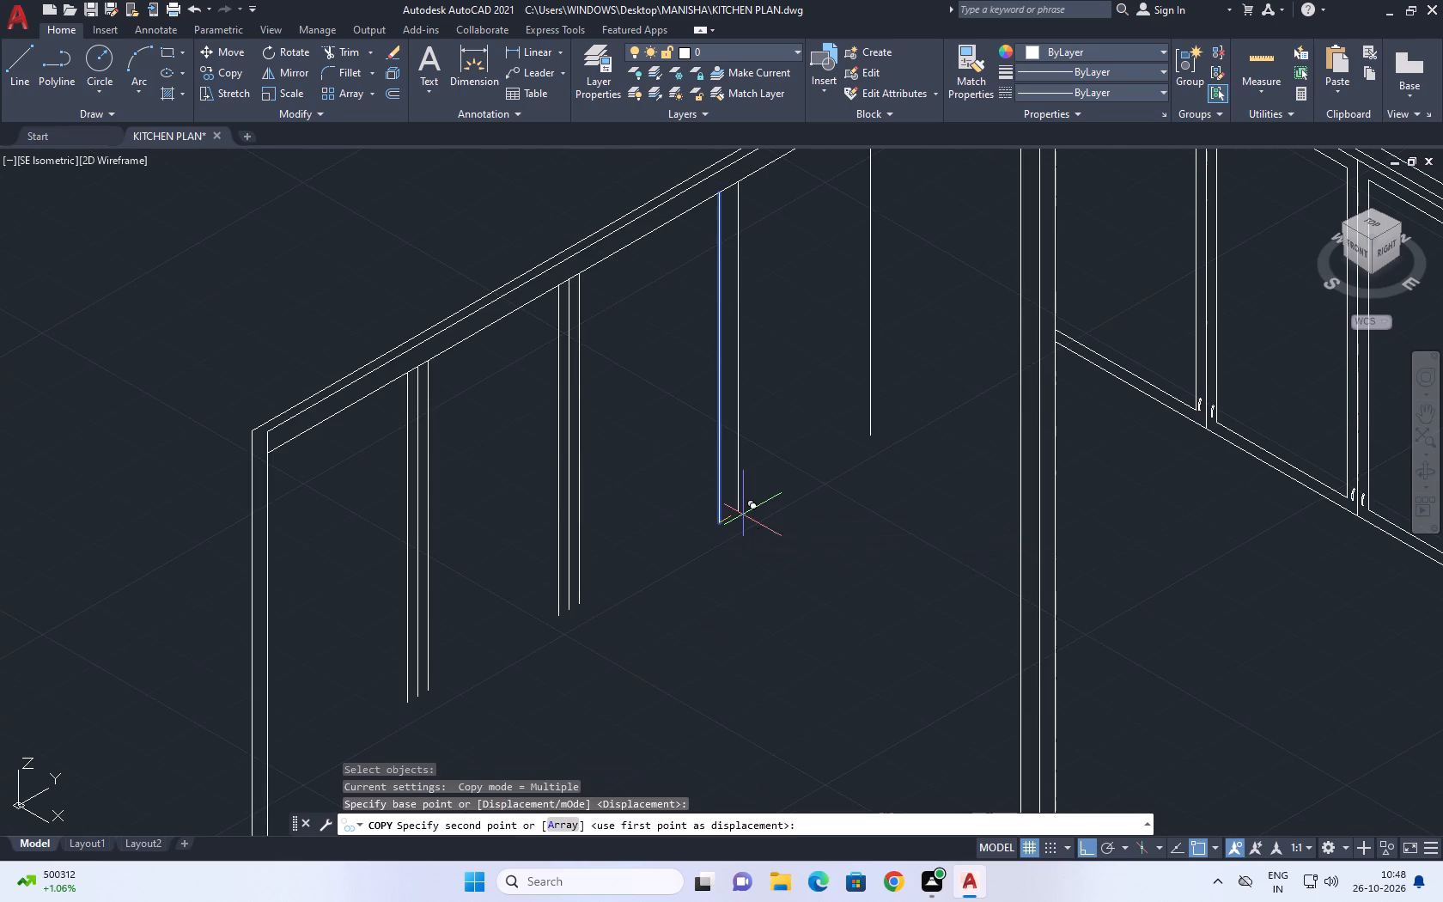
key("space")
key("space")
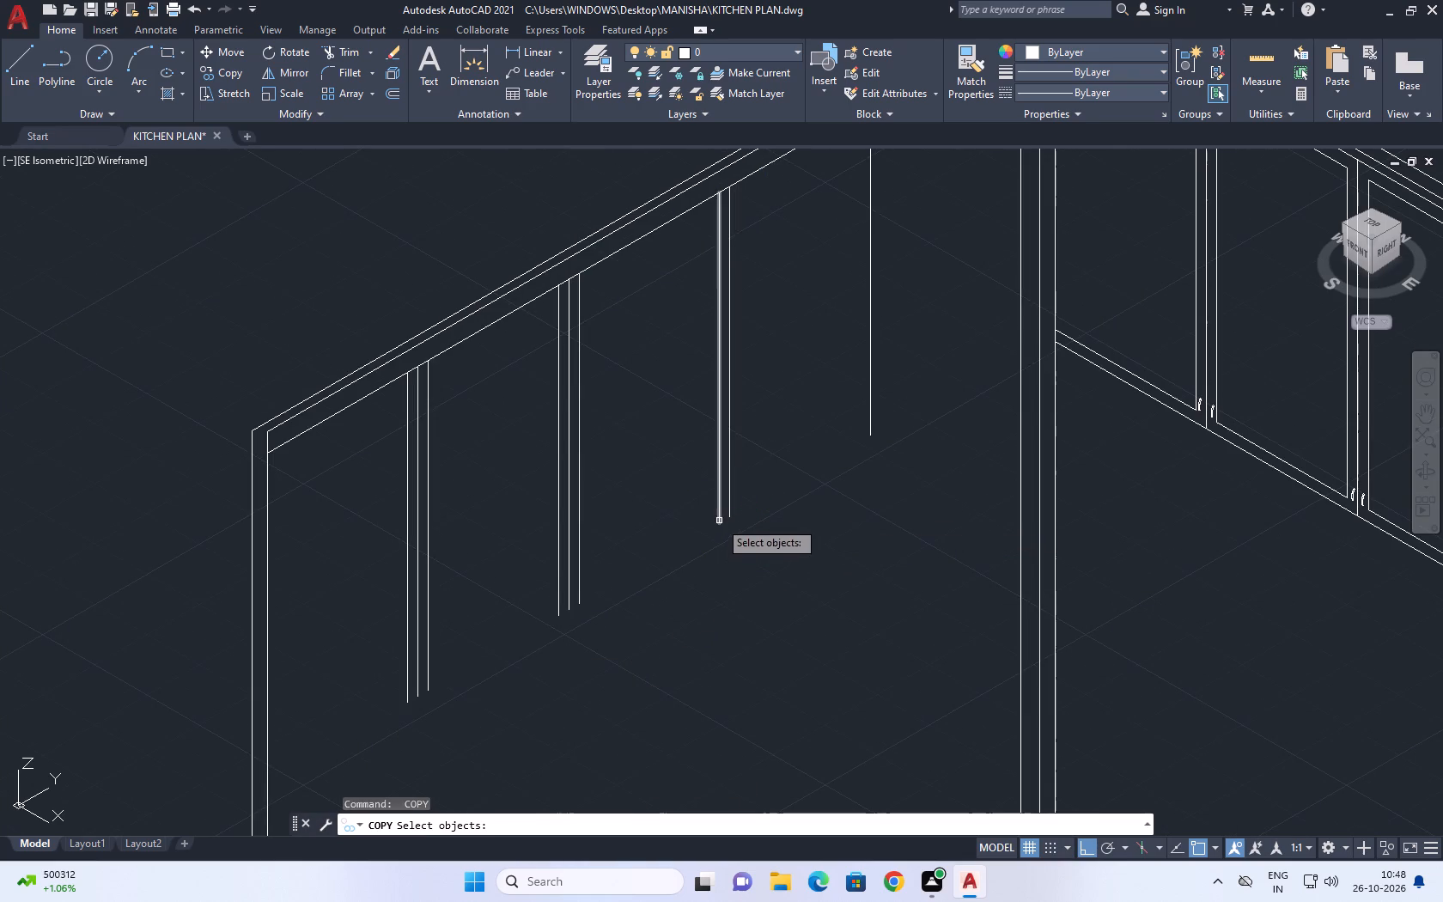
left_click(719, 521)
key("space")
left_click(715, 525)
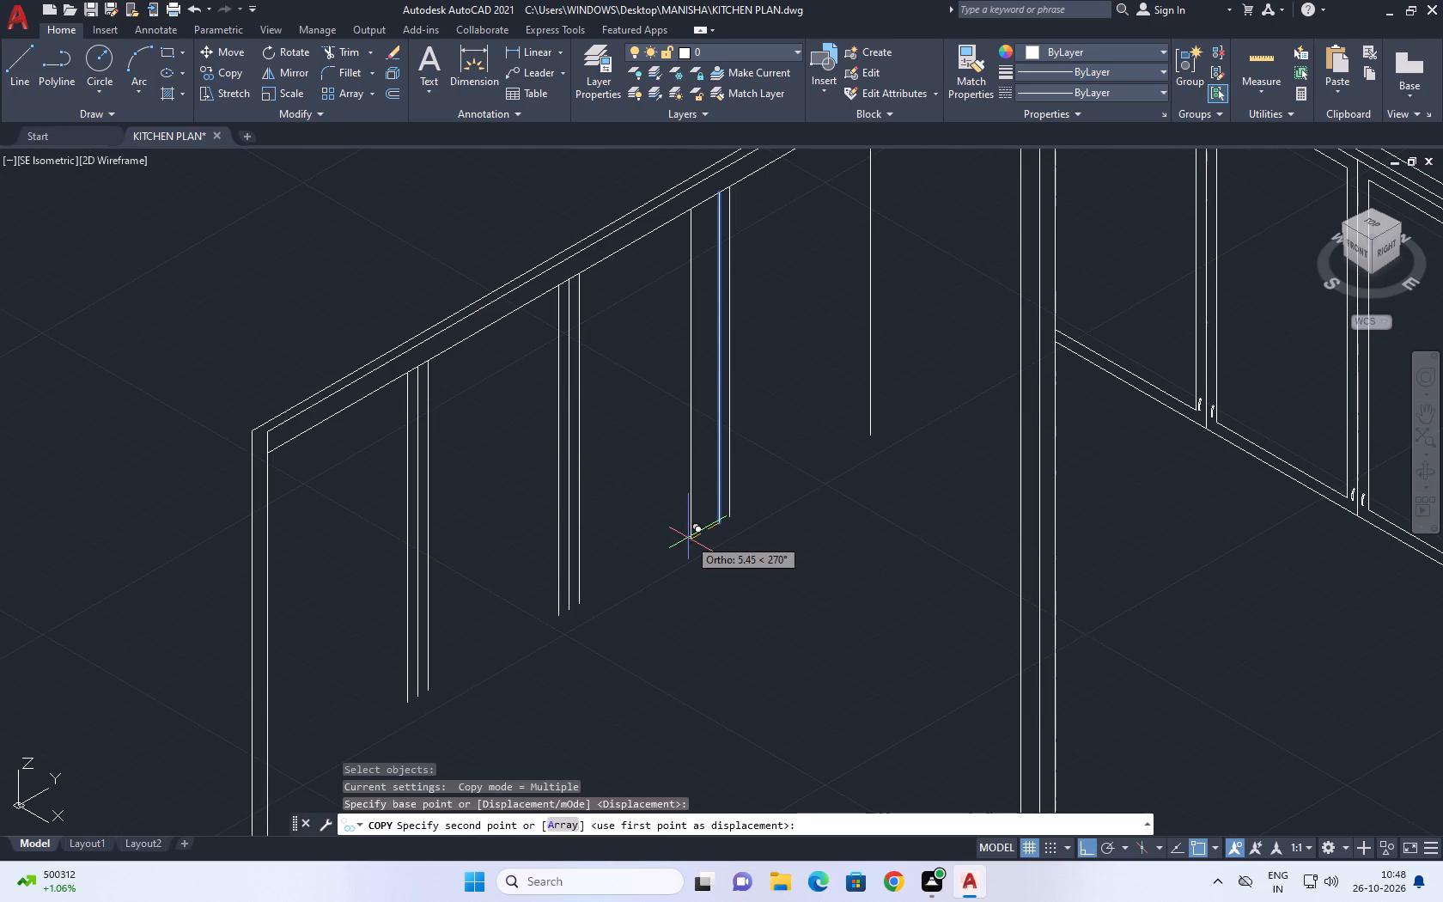
type("2")
key("space")
middle_click_drag(747, 498, 589, 591)
key("space")
Copy the side unit's fourth vertical divider 2 units to each side along the side outline.
left_click(729, 522)
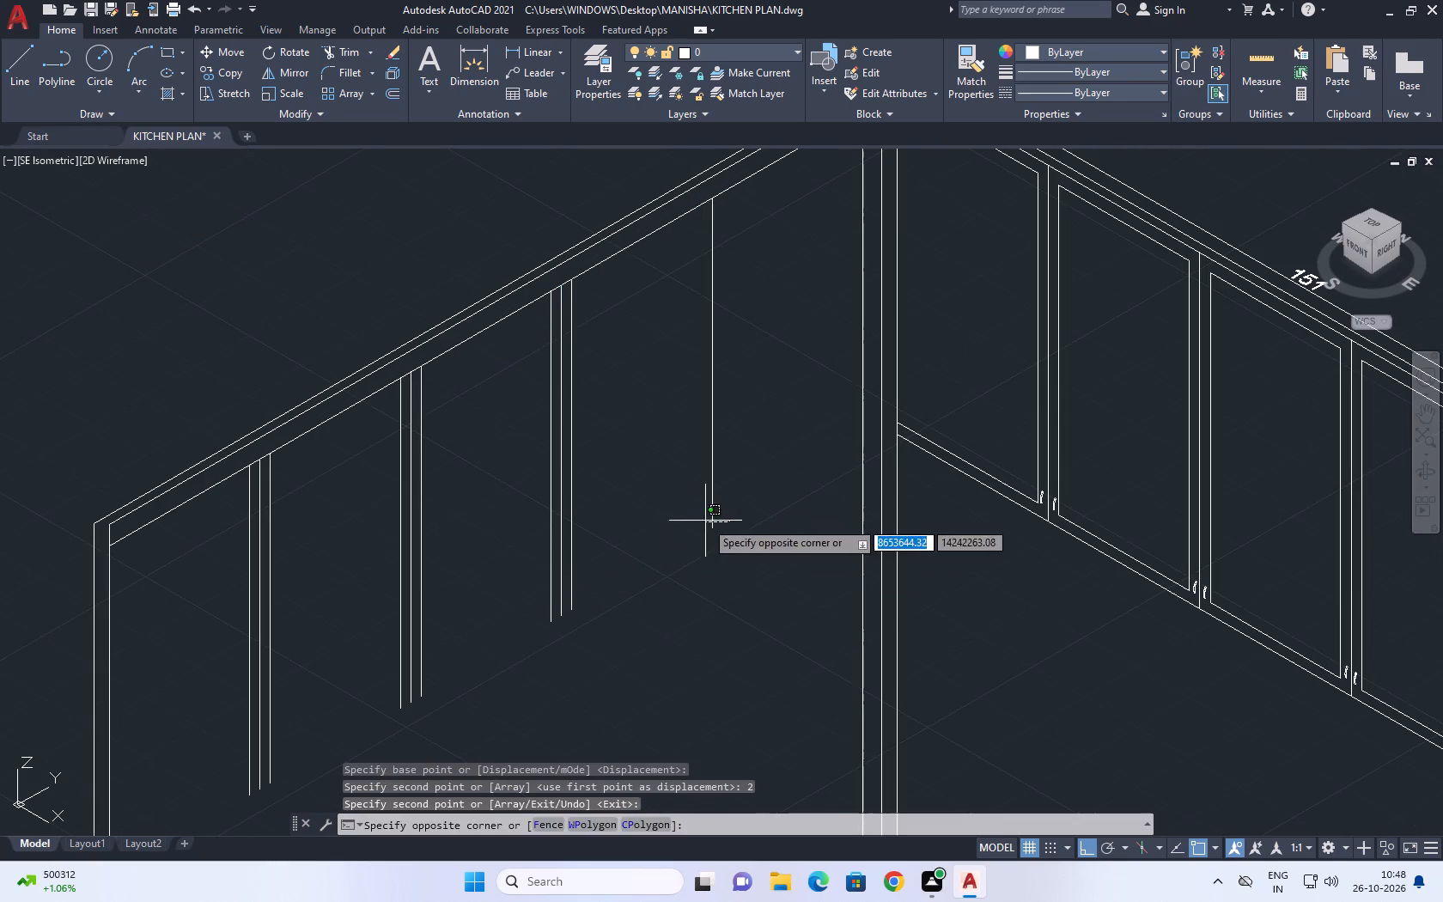
left_click(705, 521)
middle_click_drag(721, 516, 654, 554)
key("space")
left_click(643, 570)
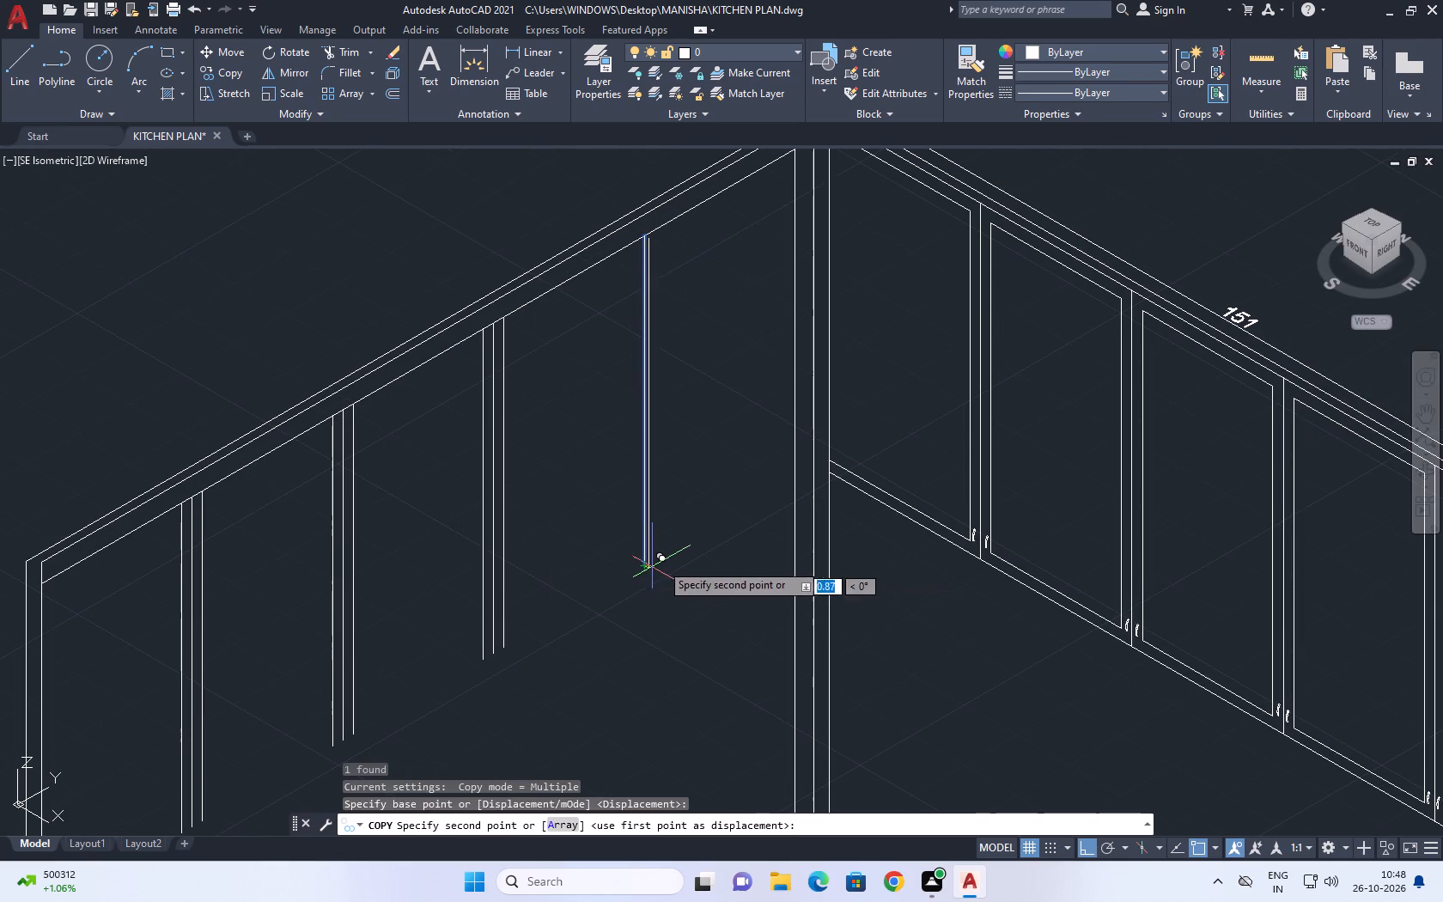
type("2")
key("space")
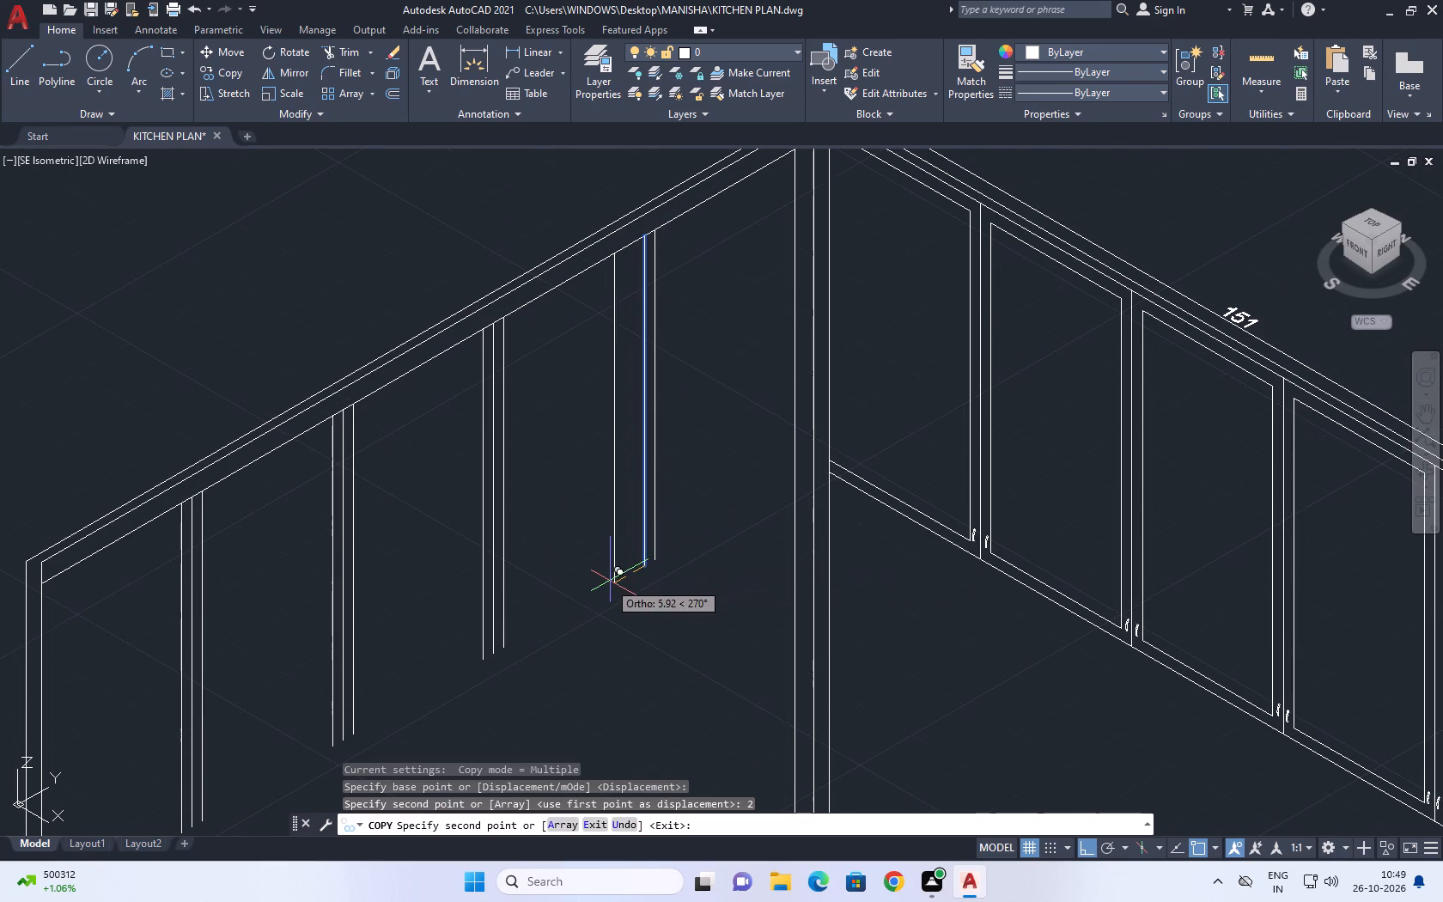
type("2")
key("space")
key("Escape")
Draw the first bay's bottom line from the lower end of its door-edge line to the side outline's inner vertical line.
scroll(758, 379, "down", 1)
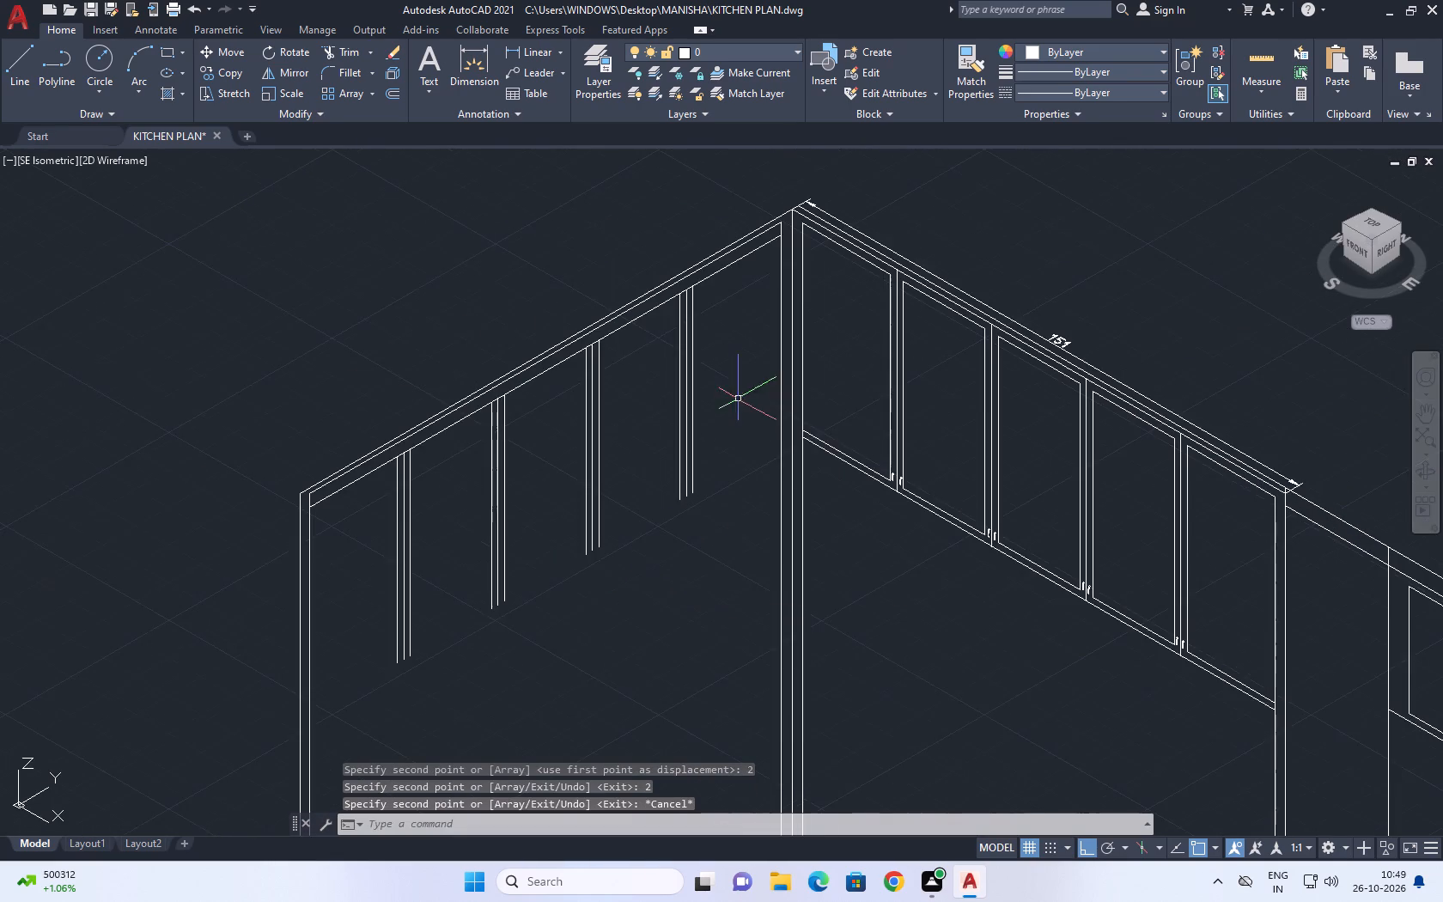
middle_click_drag(750, 434, 630, 453)
key("l")
key("space")
scroll(245, 704, "up", 1)
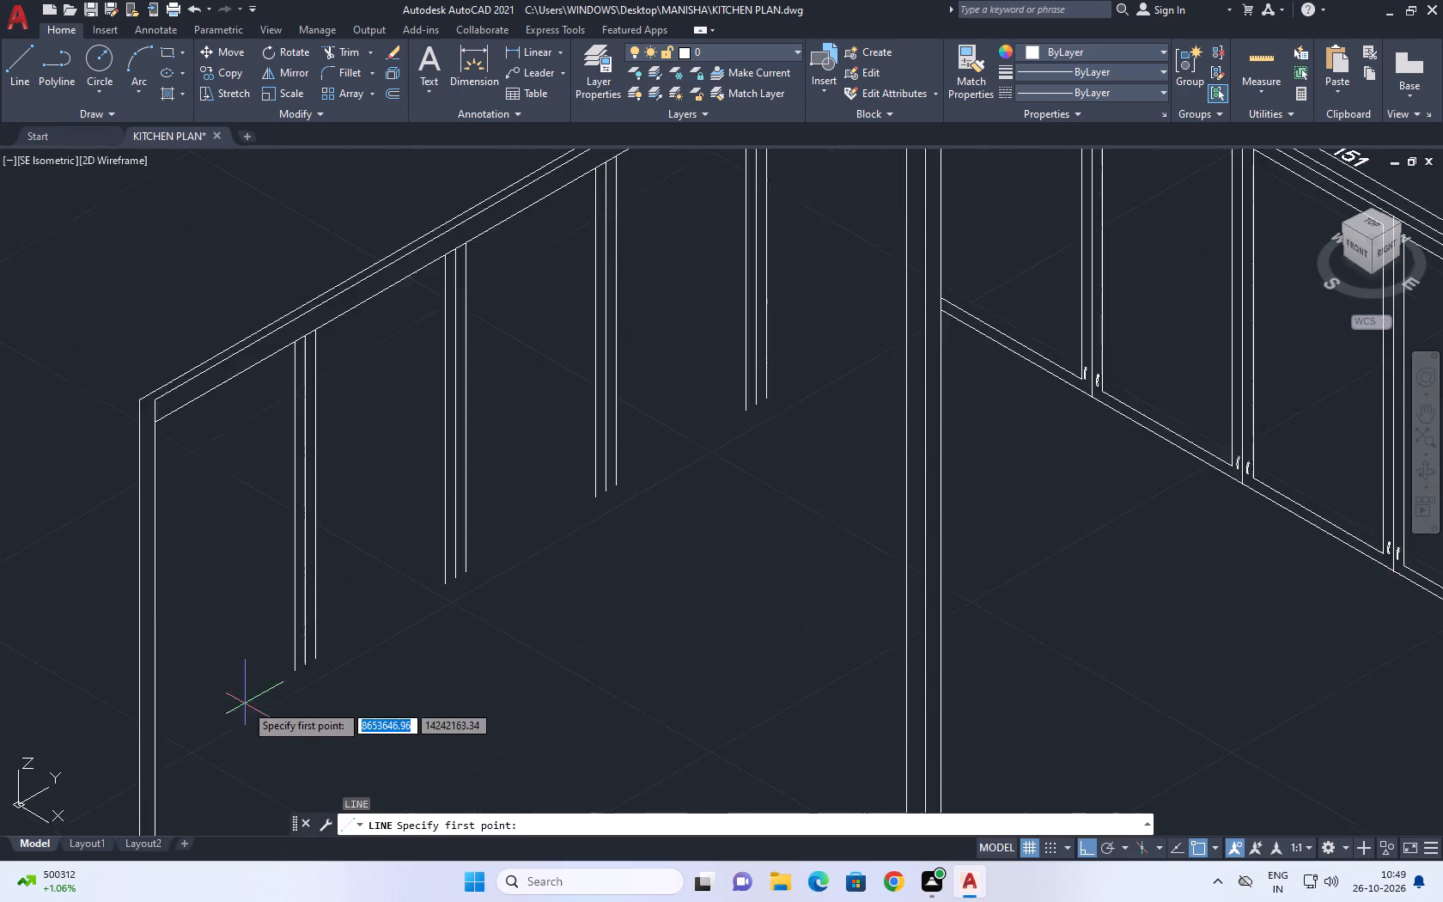
scroll(245, 703, "up", 1)
scroll(346, 665, "up", 1)
left_click(315, 652)
scroll(339, 631, "down", 4)
scroll(275, 667, "up", 1)
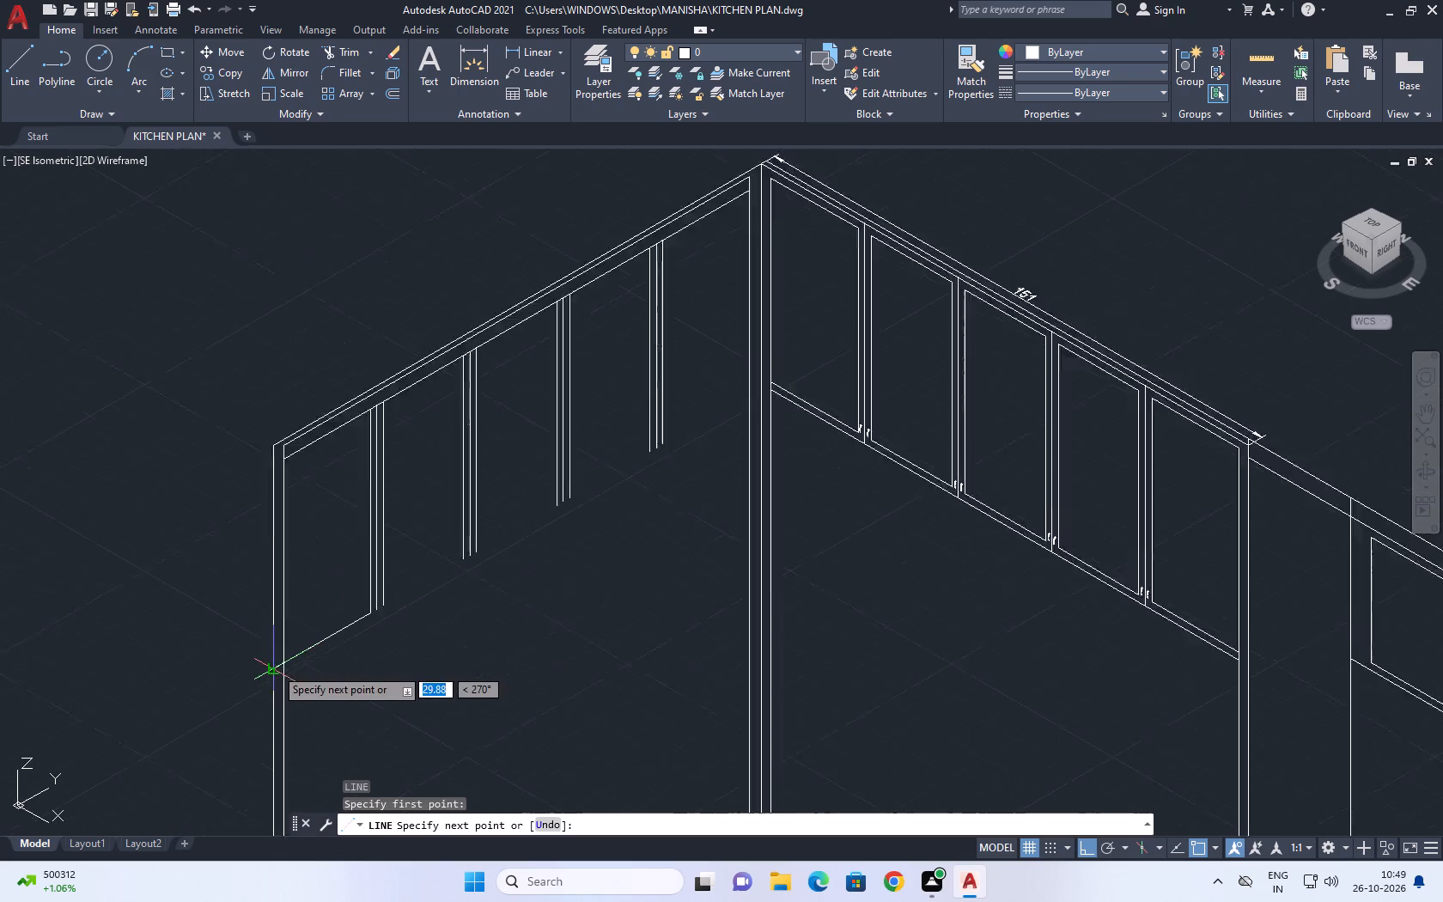
scroll(275, 667, "up", 2)
left_click(289, 657)
key("space")
Draw the bottom lines of the second and third bays between the lower ends of their facing door-edge lines.
middle_click_drag(428, 541, 341, 593)
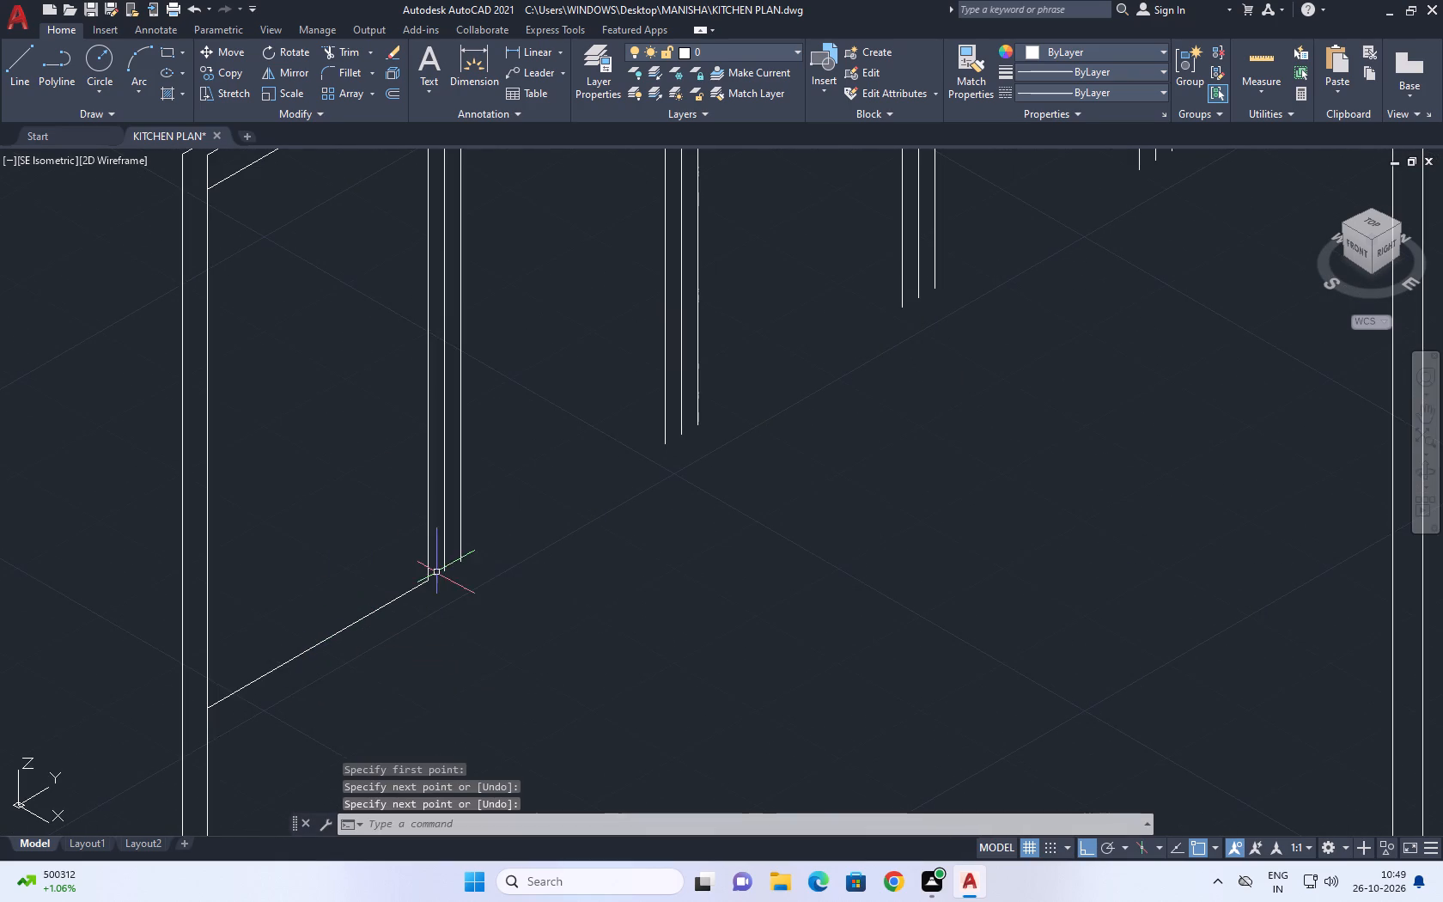
key("space")
left_click(459, 568)
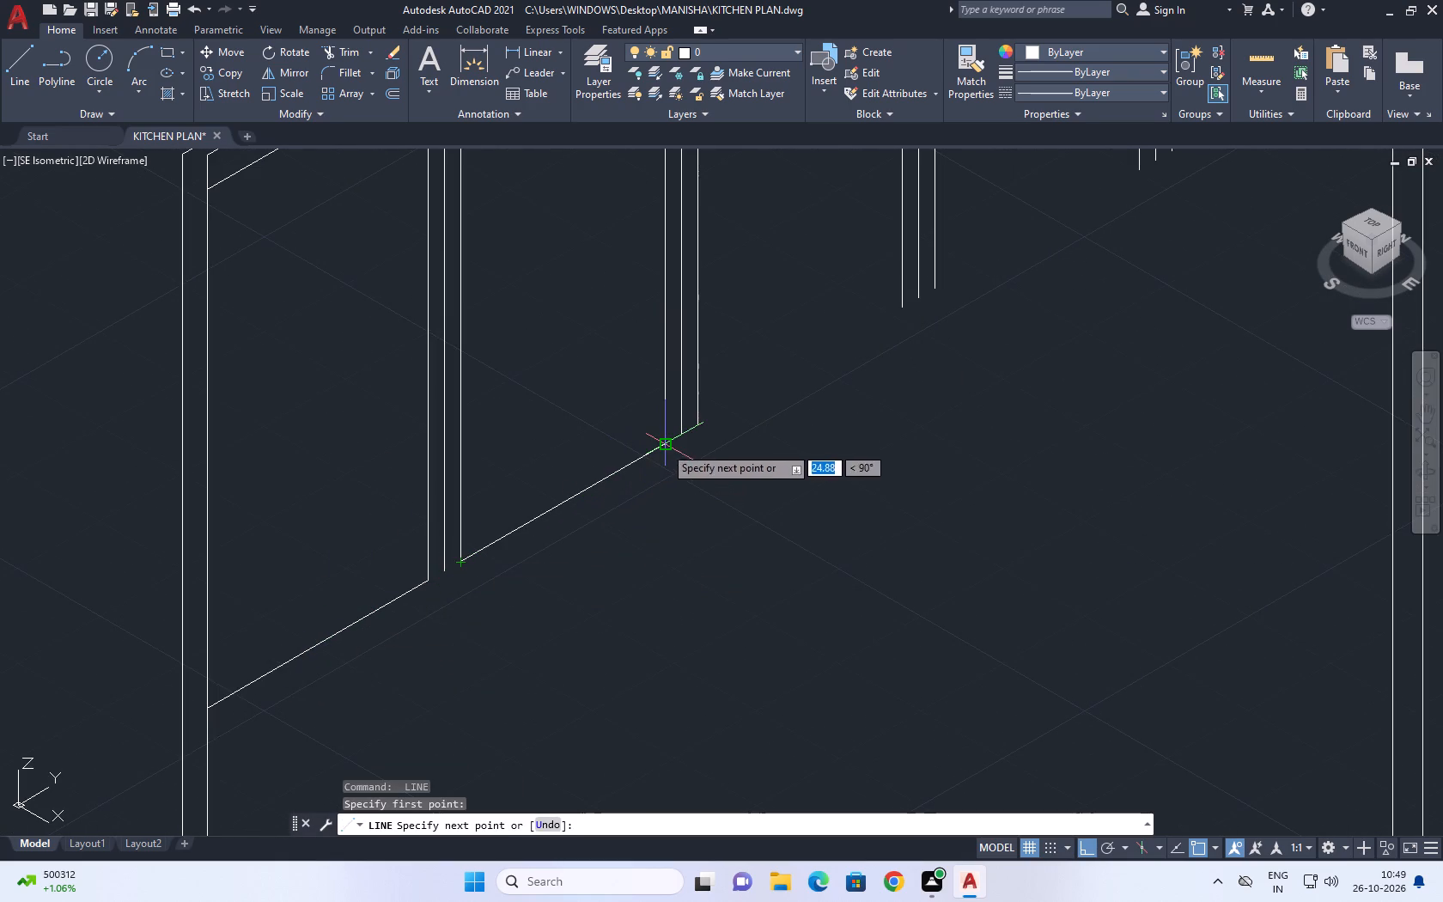
left_click(665, 445)
key("space")
middle_click_drag(598, 529, 430, 658)
key("space")
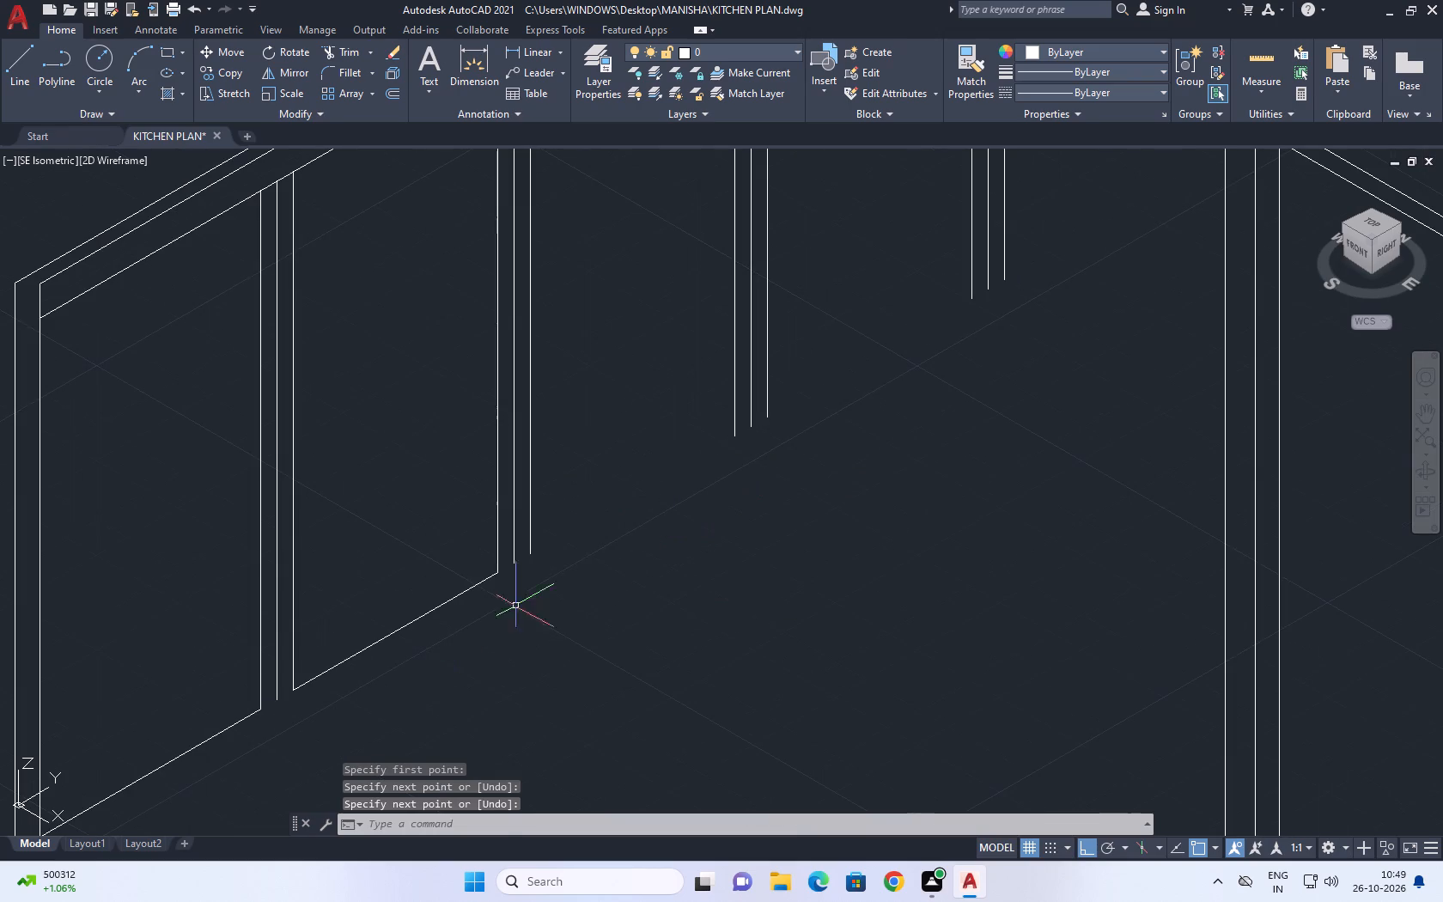
left_click(532, 551)
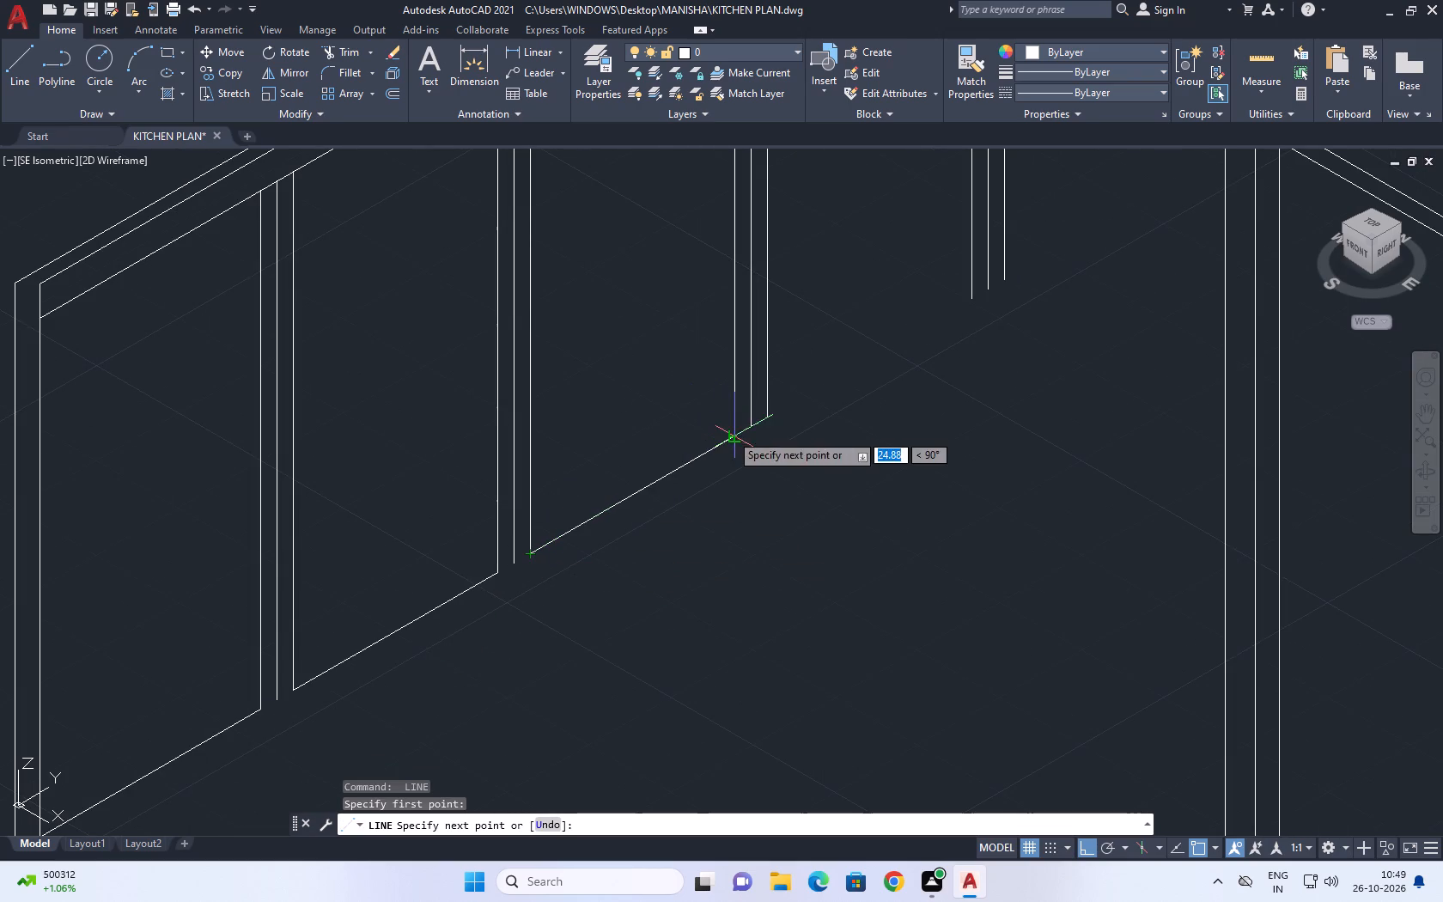
left_click(730, 433)
key("space")
Draw the bottom lines of the fourth and fifth bays, ending the fifth at the side outline's inner vertical by the corner.
middle_click_drag(730, 435, 453, 605)
key("space")
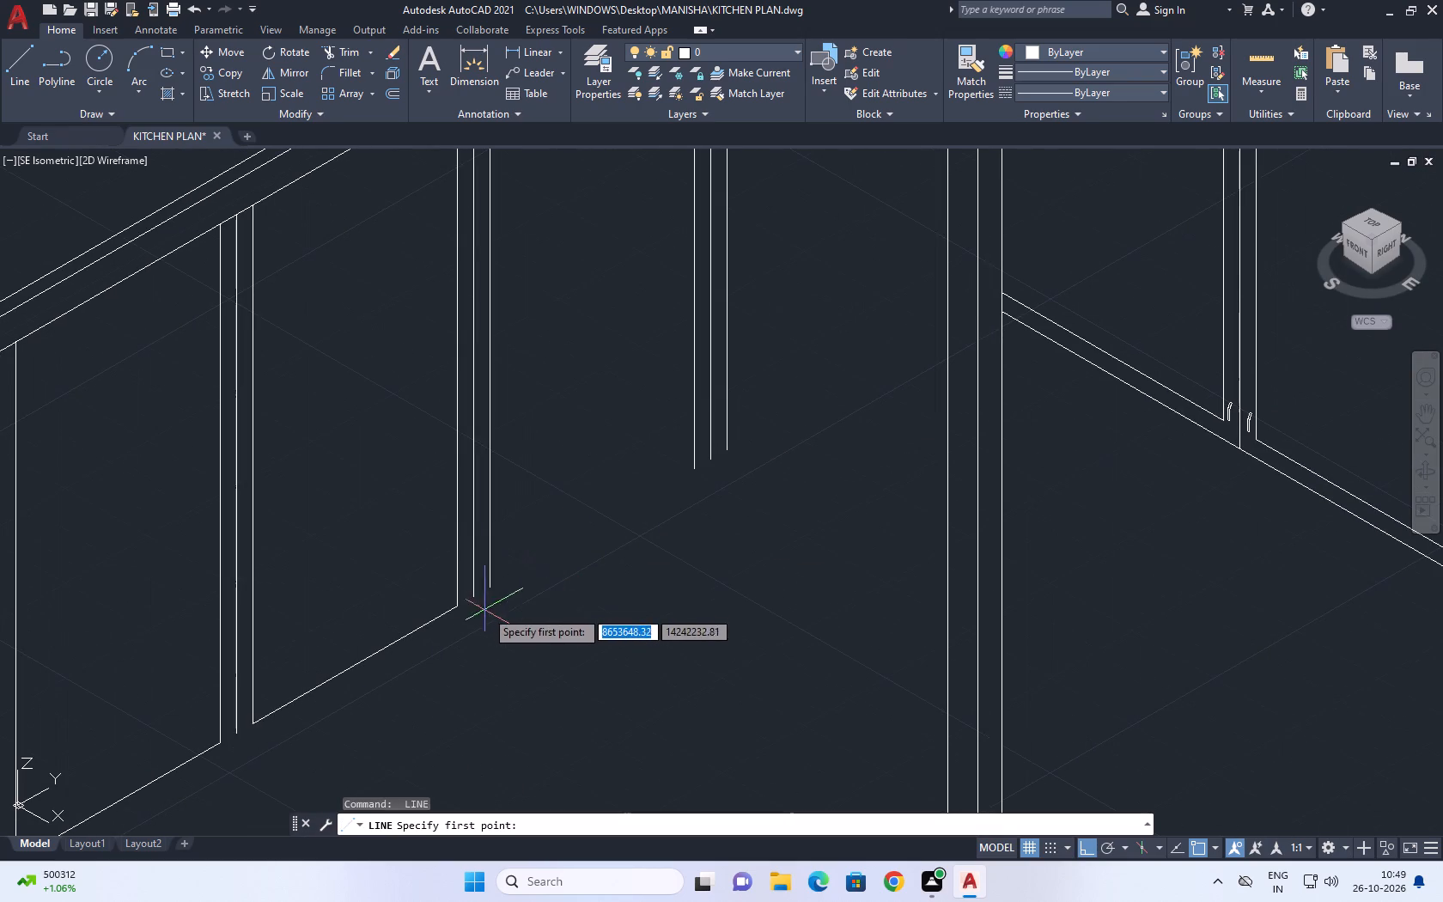
scroll(485, 601, "up", 1)
left_click(487, 581)
left_click(814, 386)
key("space")
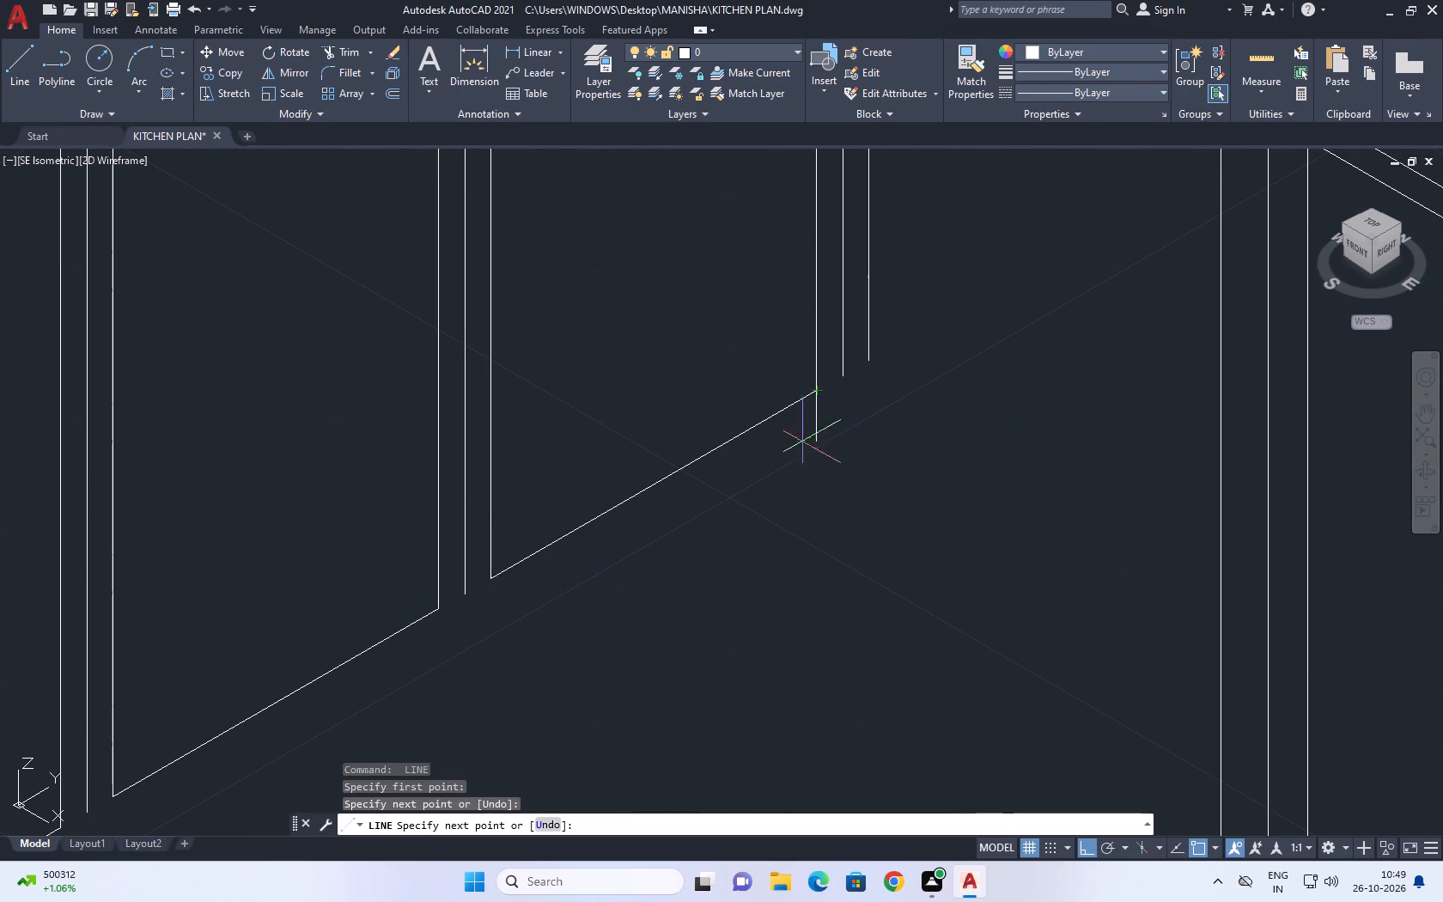
middle_click_drag(807, 497, 571, 700)
key("space")
left_click(632, 566)
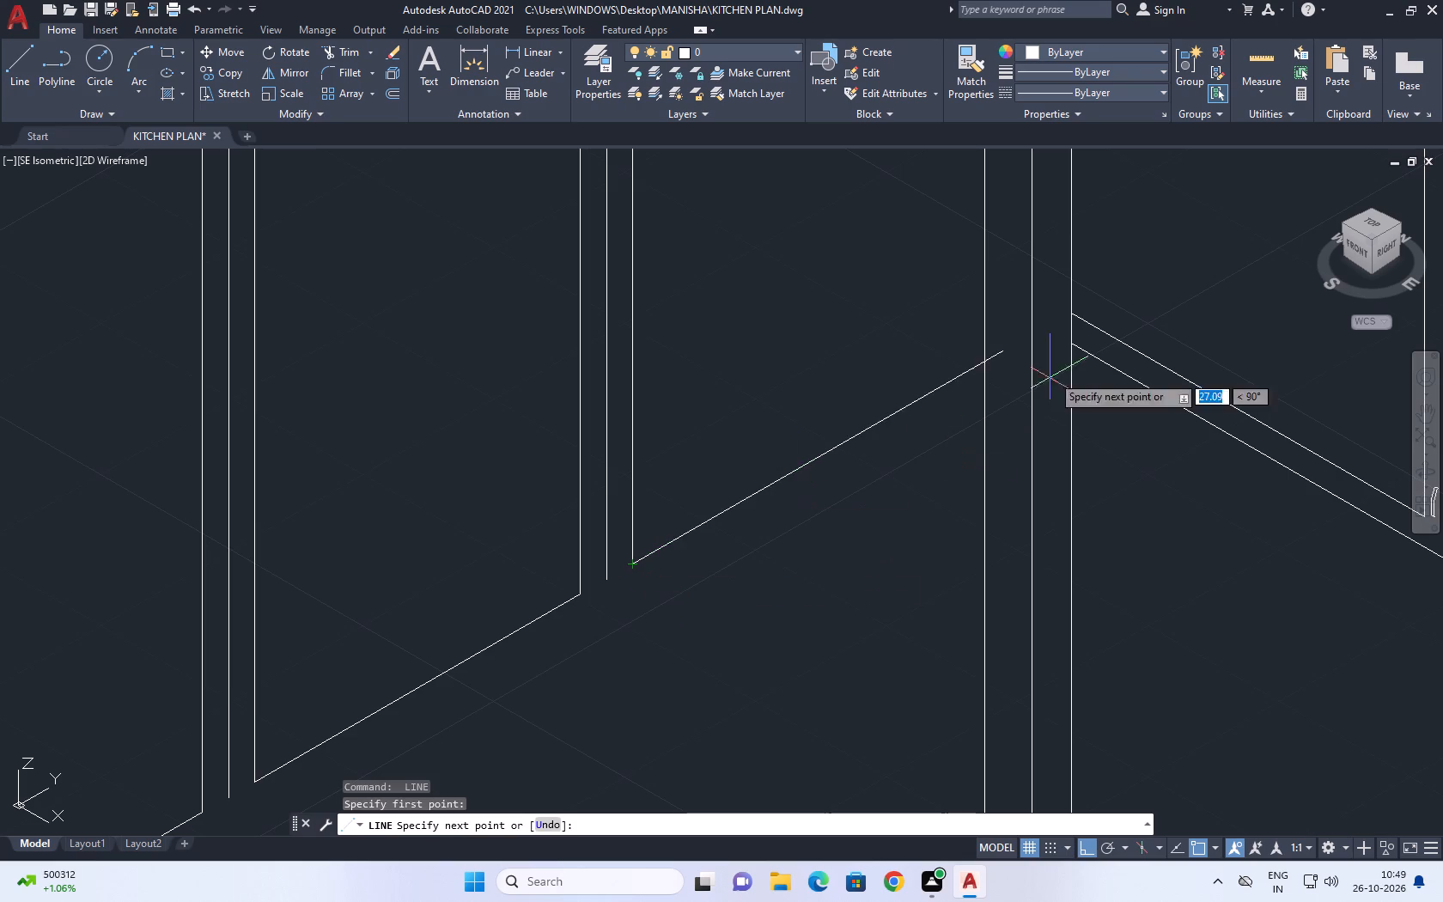
left_click(983, 363)
key("Escape")
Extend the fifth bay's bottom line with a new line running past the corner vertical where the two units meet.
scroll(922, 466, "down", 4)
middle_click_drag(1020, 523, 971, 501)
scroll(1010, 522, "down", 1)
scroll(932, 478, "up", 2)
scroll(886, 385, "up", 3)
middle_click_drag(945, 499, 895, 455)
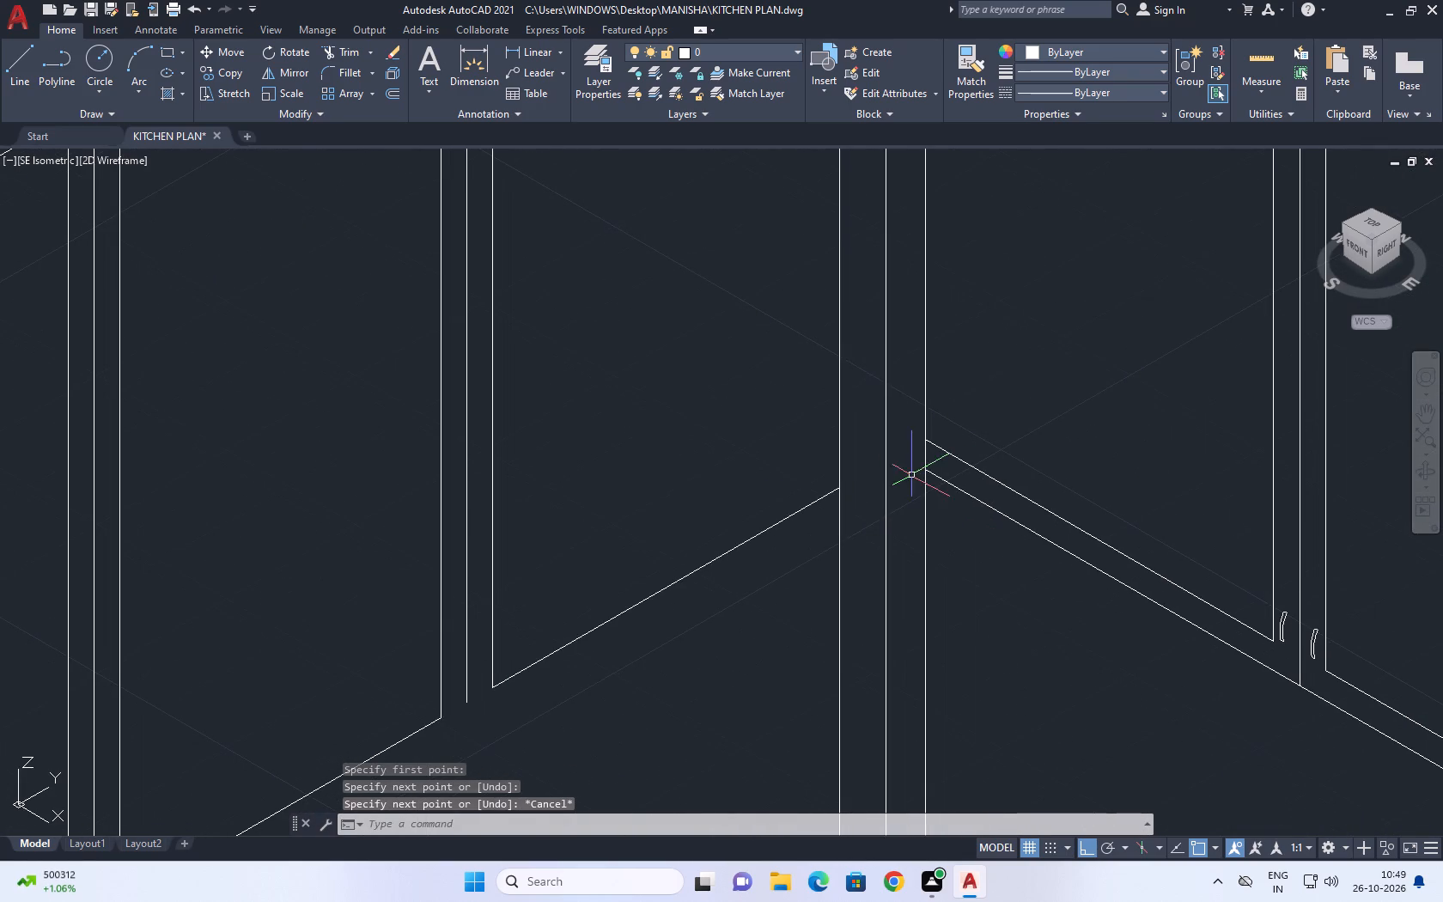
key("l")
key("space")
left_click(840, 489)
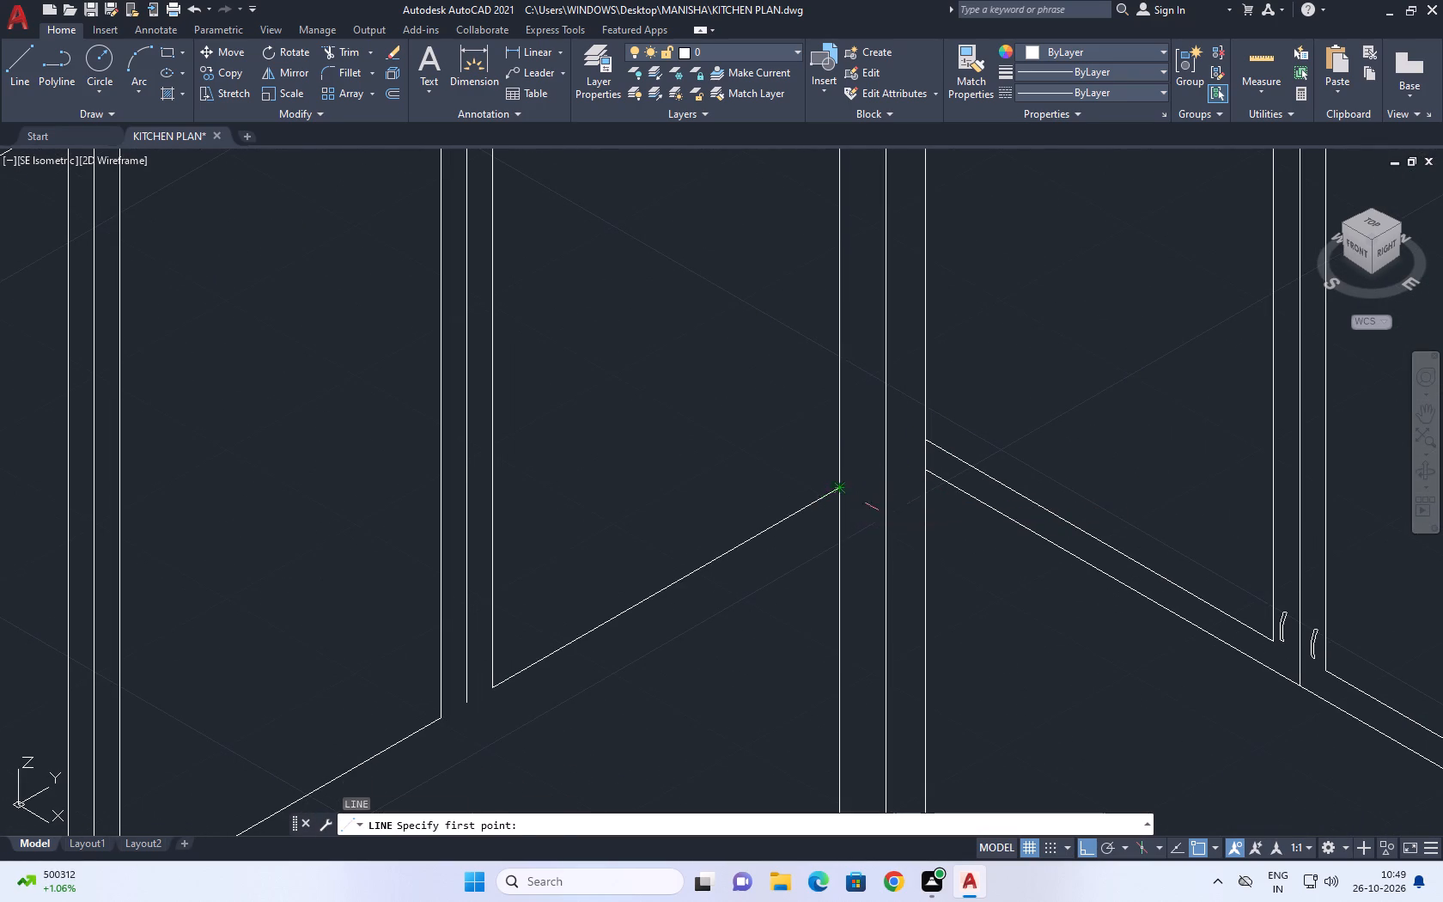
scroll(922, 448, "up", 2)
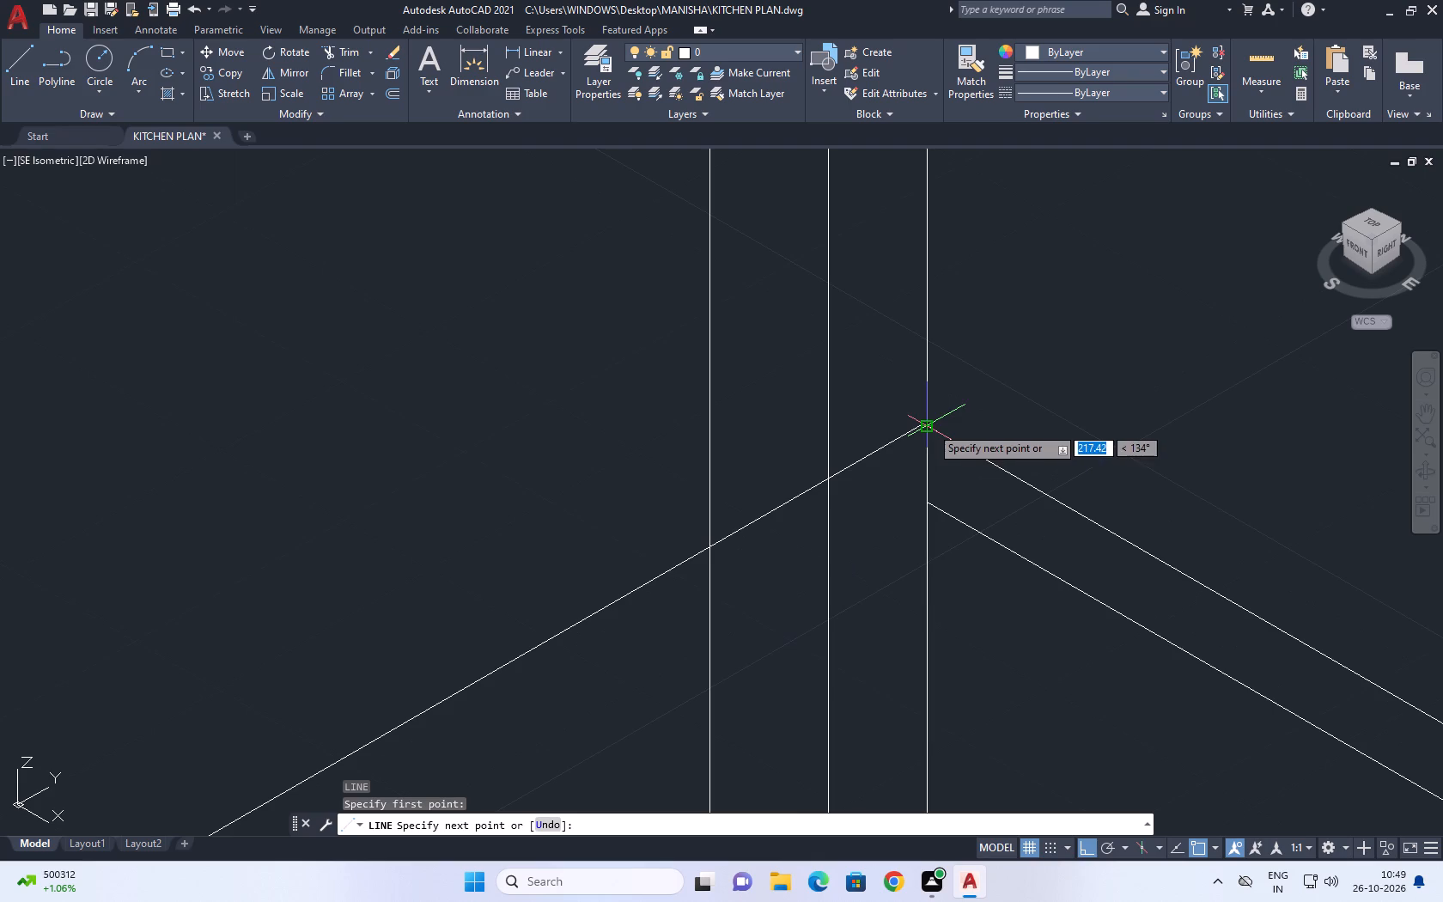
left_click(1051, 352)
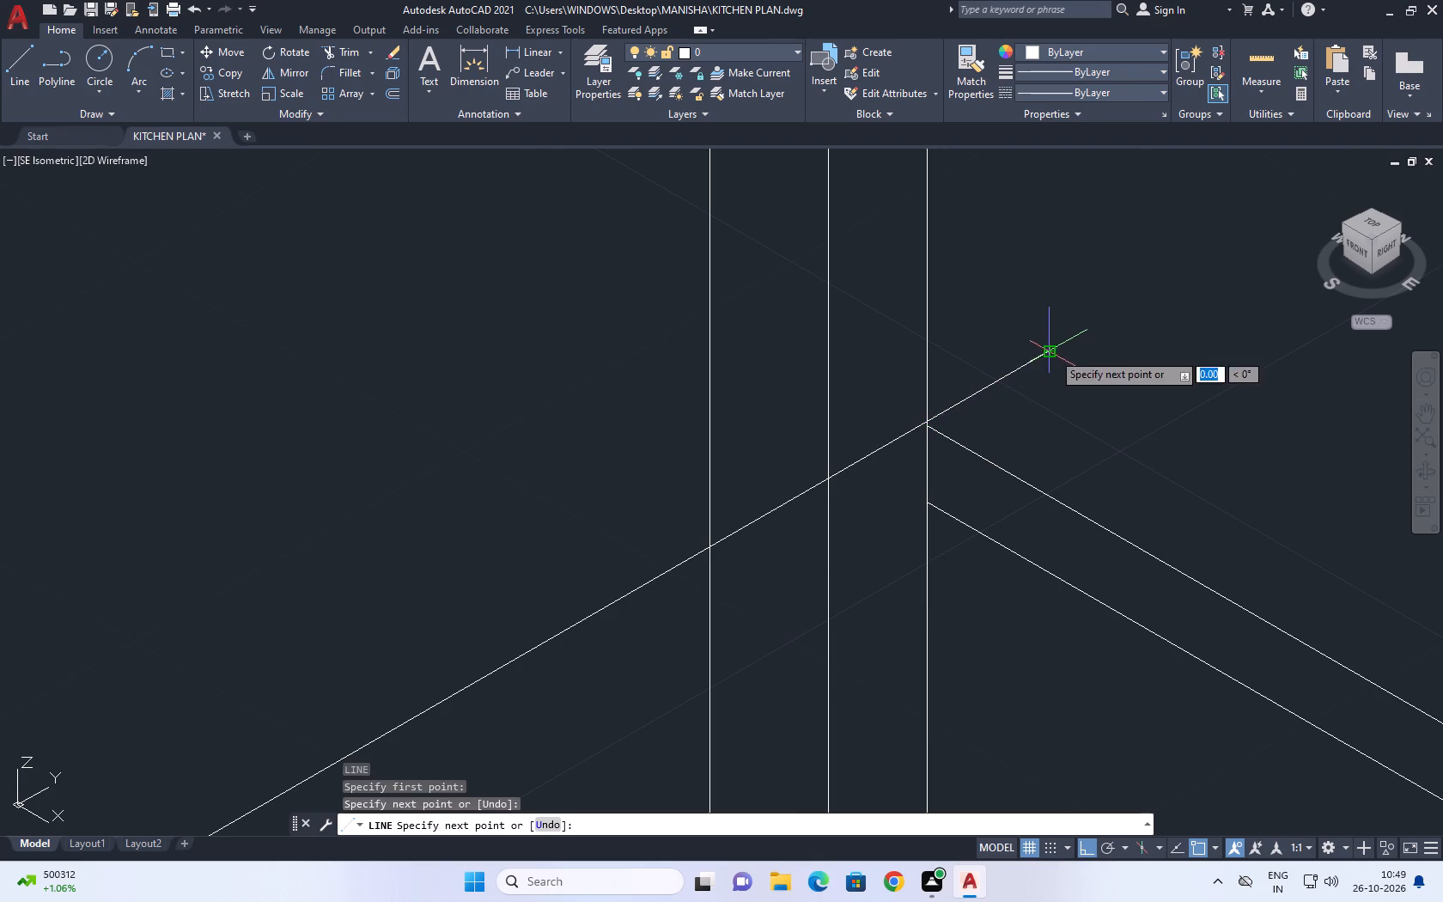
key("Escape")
Draw the lower rail line from the end of the adjoining unit's lowest rail line at the corner past the side unit's outer vertical.
middle_click_drag(930, 508, 928, 452)
key("l")
key("space")
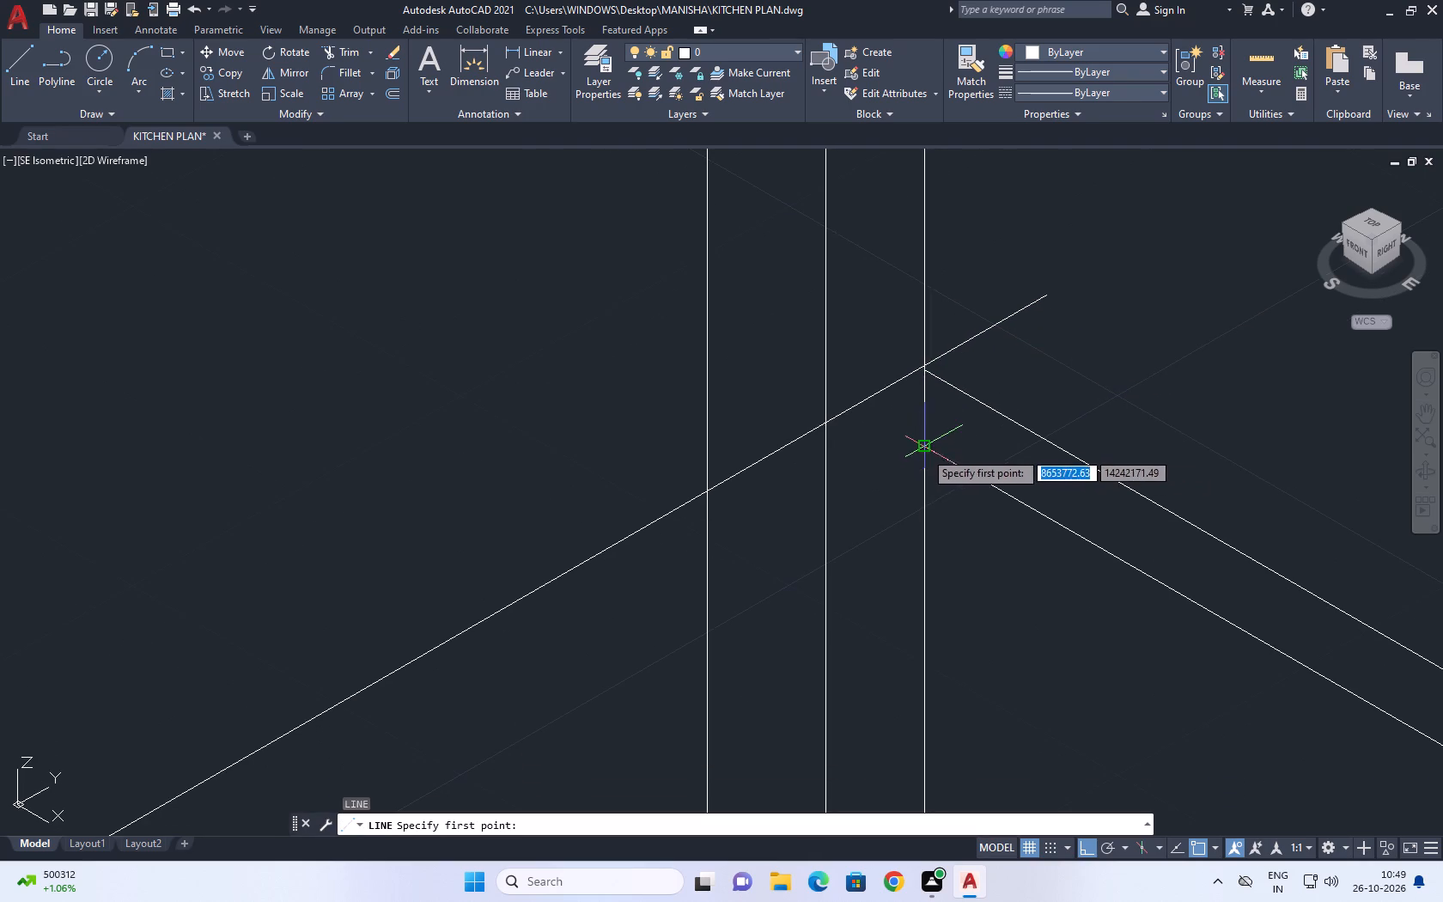
left_click(925, 445)
scroll(925, 442, "down", 5)
middle_click_drag(513, 661, 831, 436)
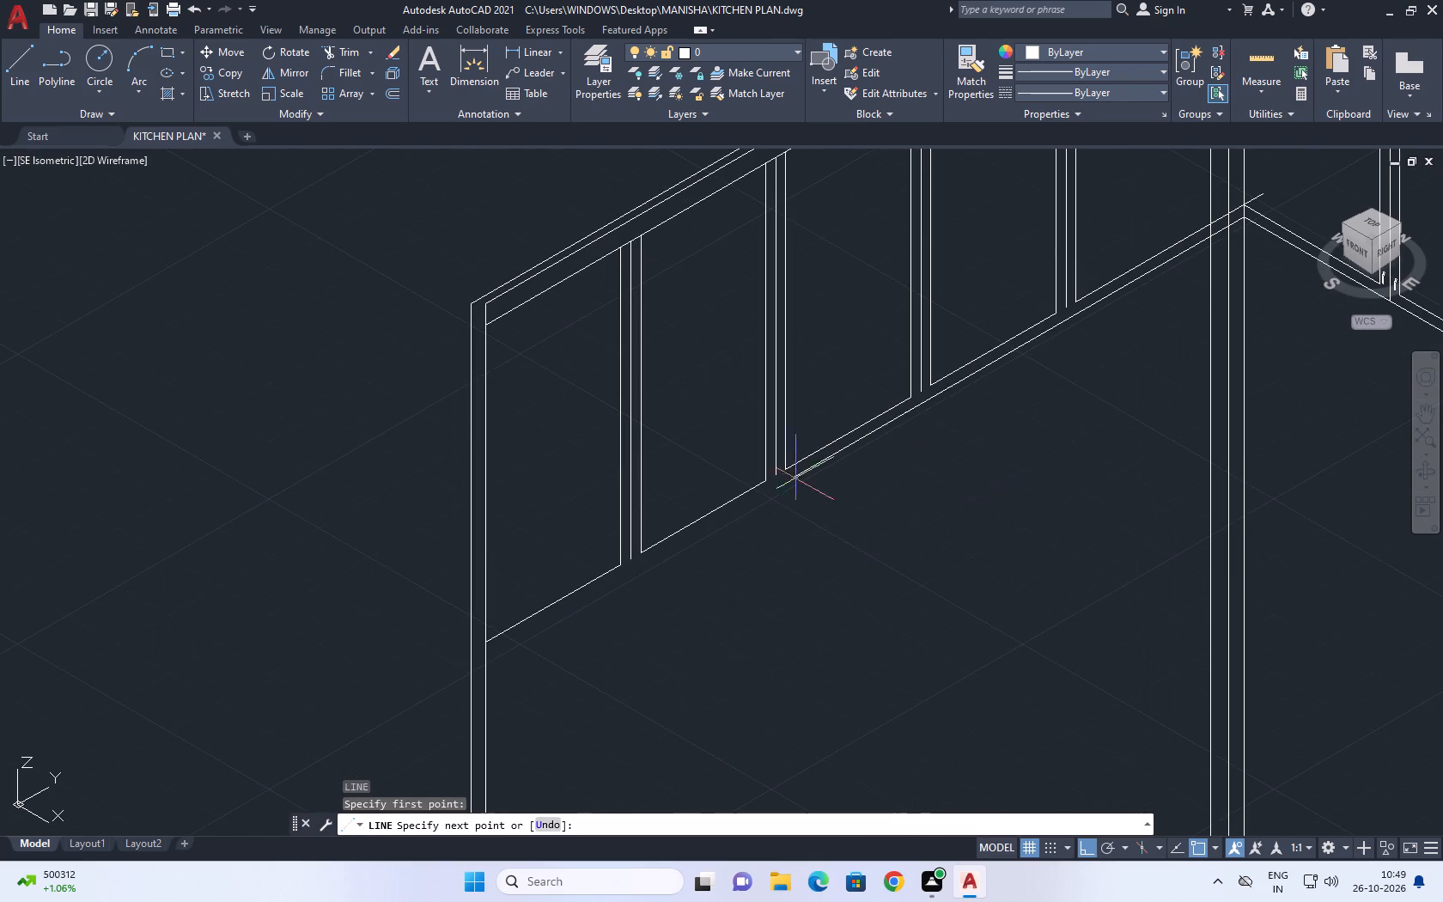
scroll(502, 659, "up", 3)
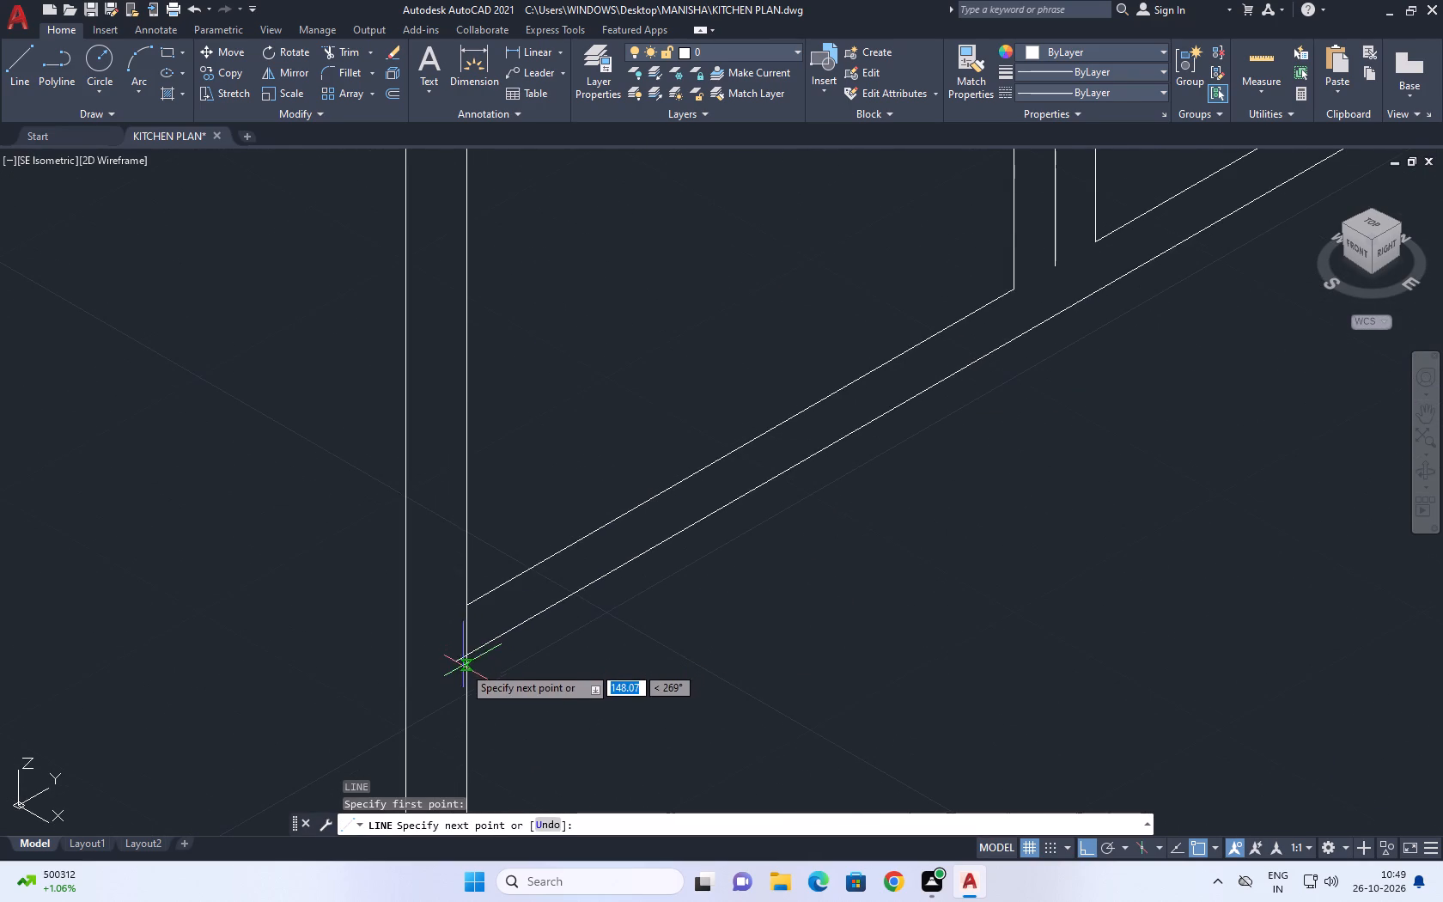
left_click(238, 747)
key("Escape")
Shorten the lower rail line's overshooting end to the side outline's inner vertical at the first bay.
scroll(534, 603, "down", 1)
scroll(486, 692, "up", 4)
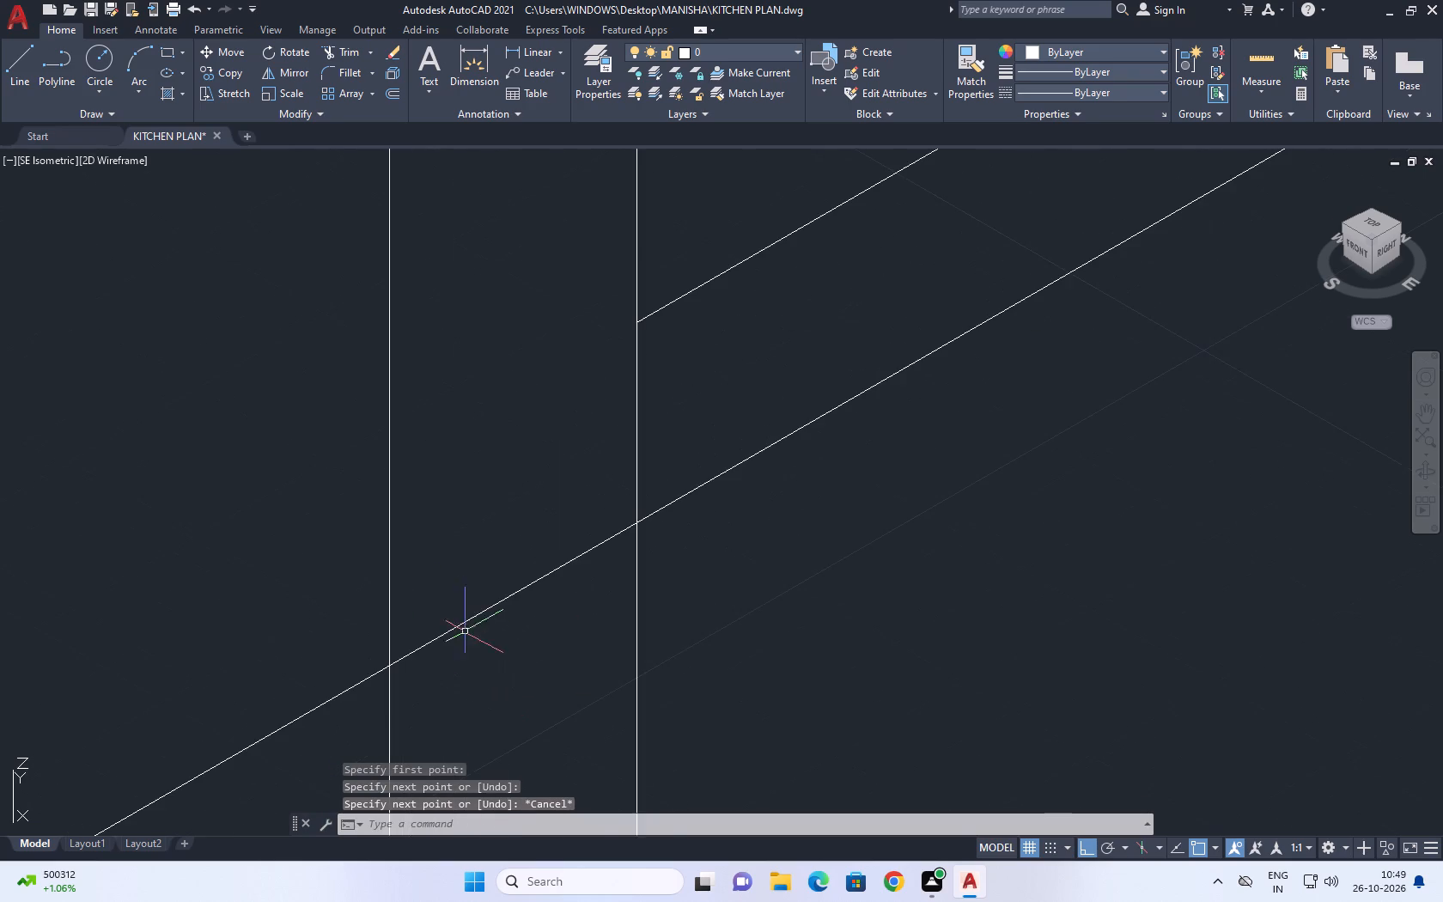
left_click(476, 642)
left_click(448, 578)
middle_click_drag(484, 593, 699, 412)
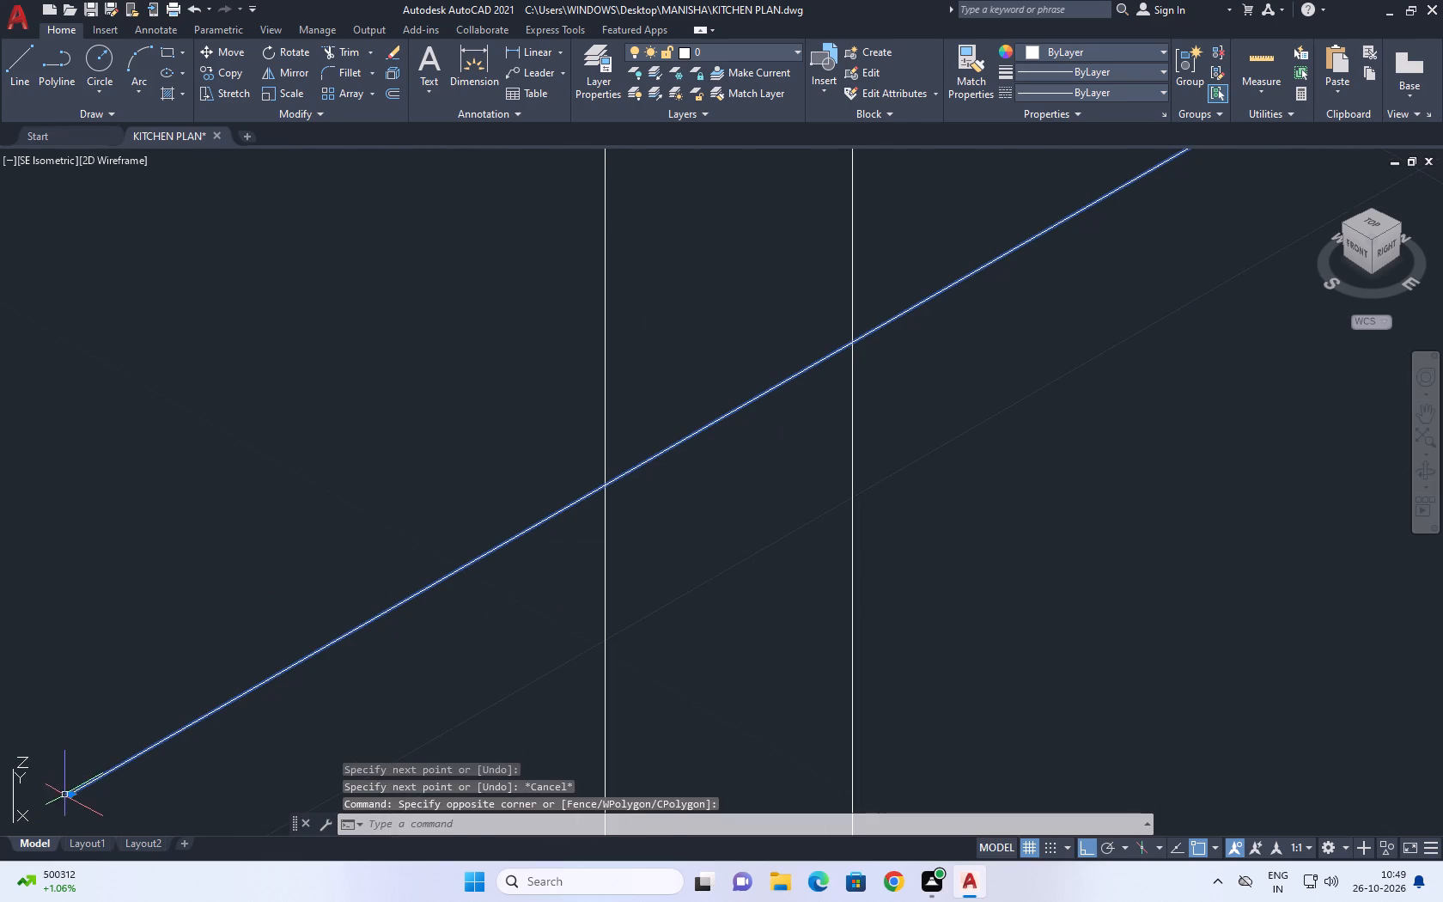
left_click(70, 795)
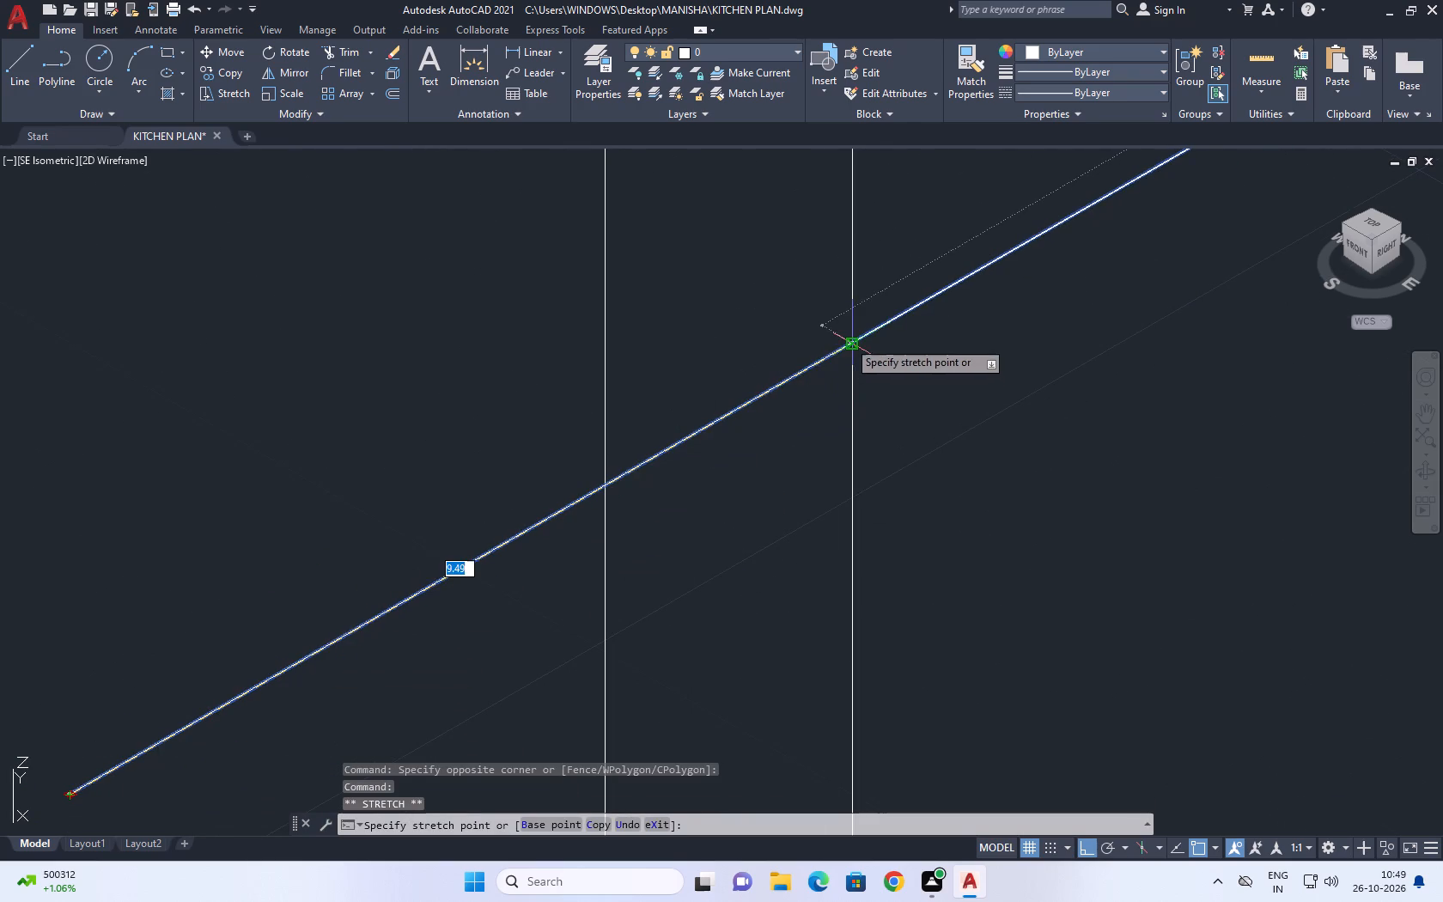
left_click(848, 340)
key("Escape")
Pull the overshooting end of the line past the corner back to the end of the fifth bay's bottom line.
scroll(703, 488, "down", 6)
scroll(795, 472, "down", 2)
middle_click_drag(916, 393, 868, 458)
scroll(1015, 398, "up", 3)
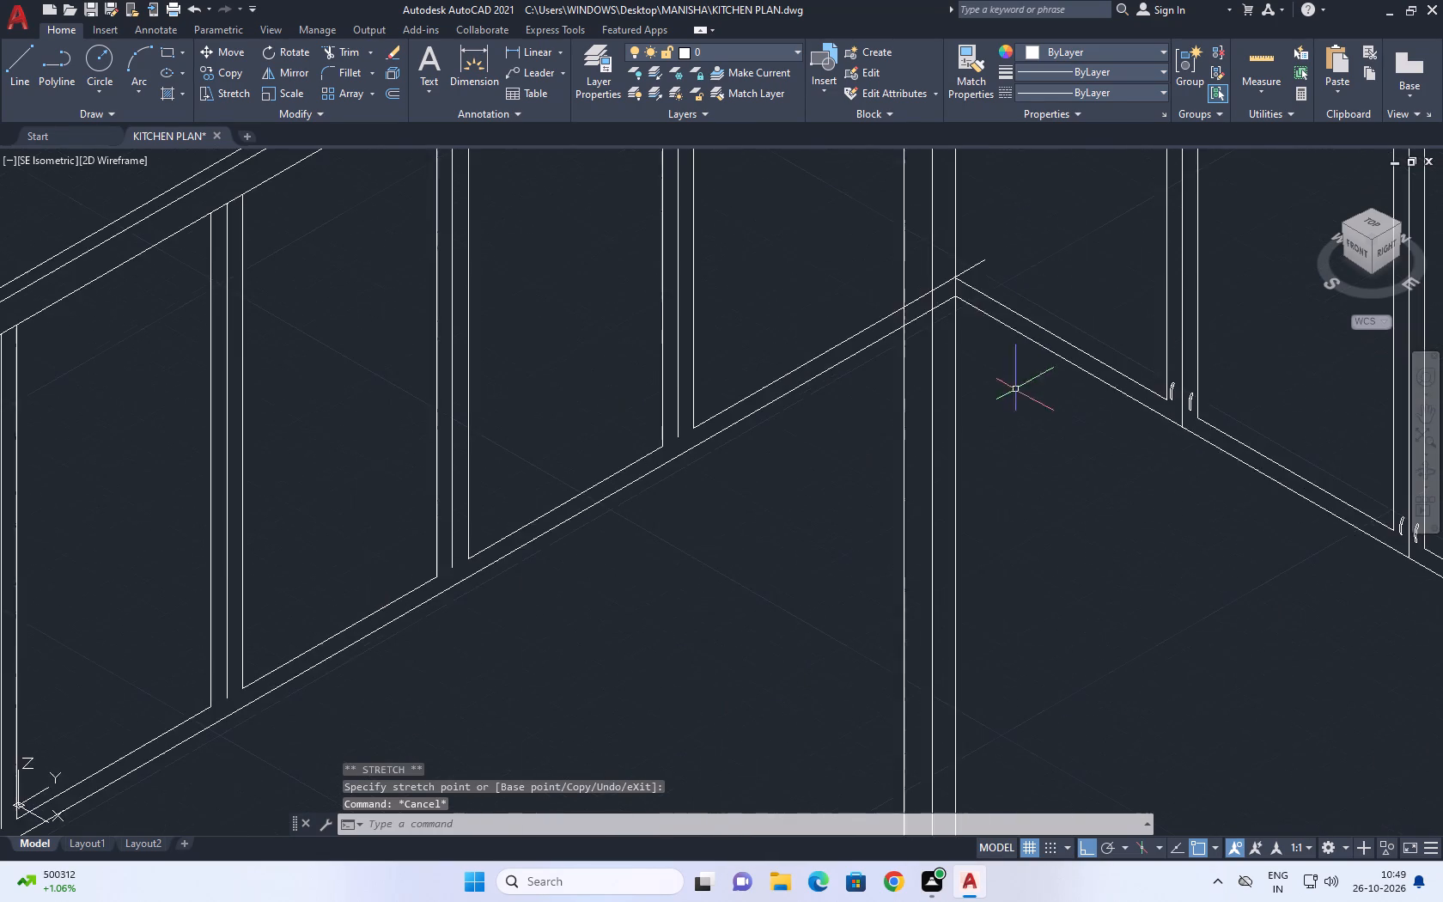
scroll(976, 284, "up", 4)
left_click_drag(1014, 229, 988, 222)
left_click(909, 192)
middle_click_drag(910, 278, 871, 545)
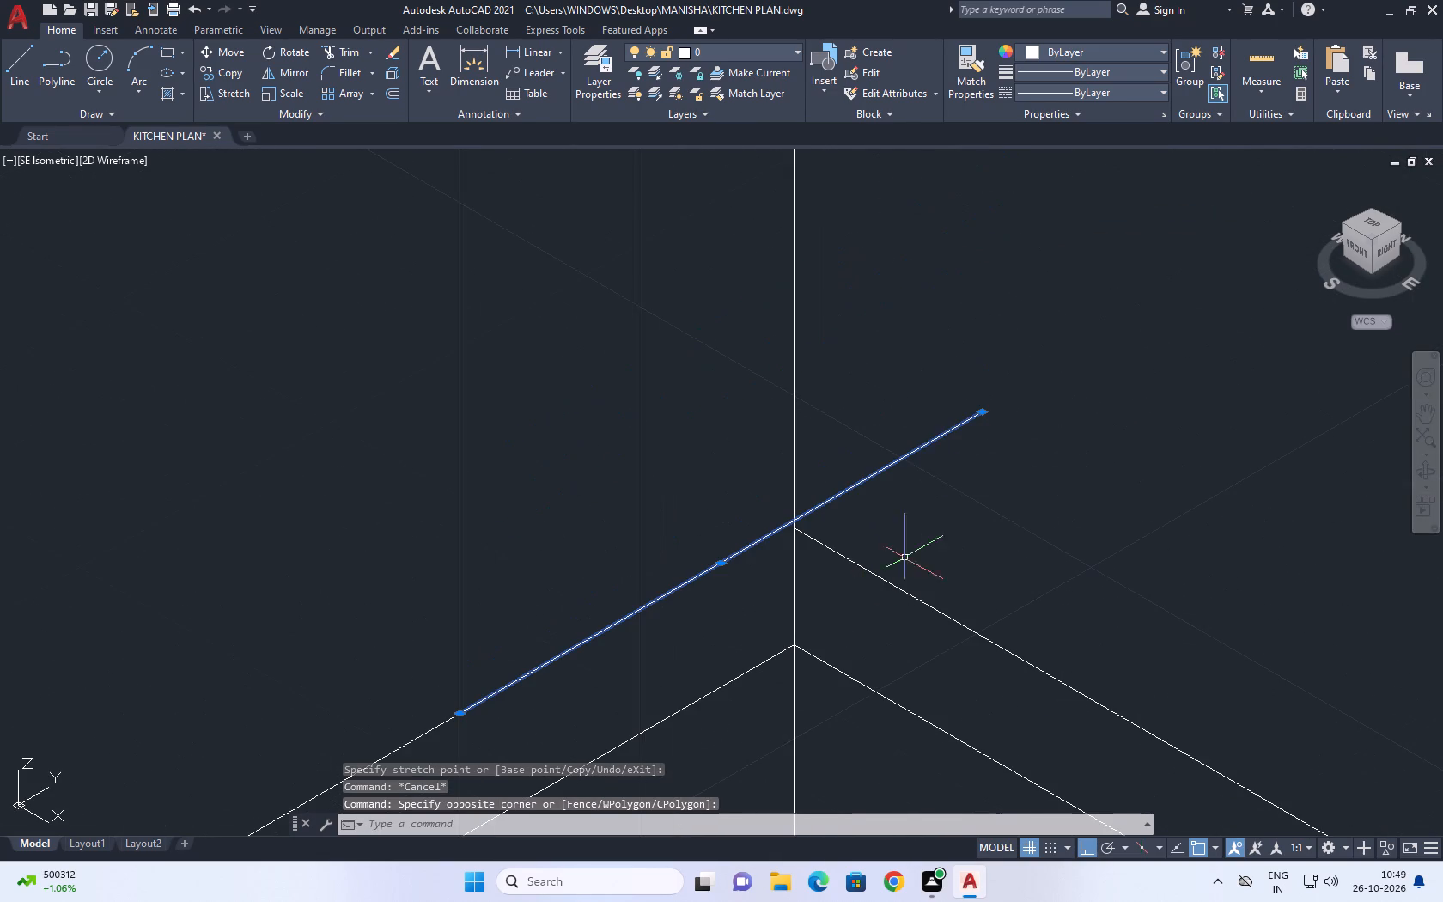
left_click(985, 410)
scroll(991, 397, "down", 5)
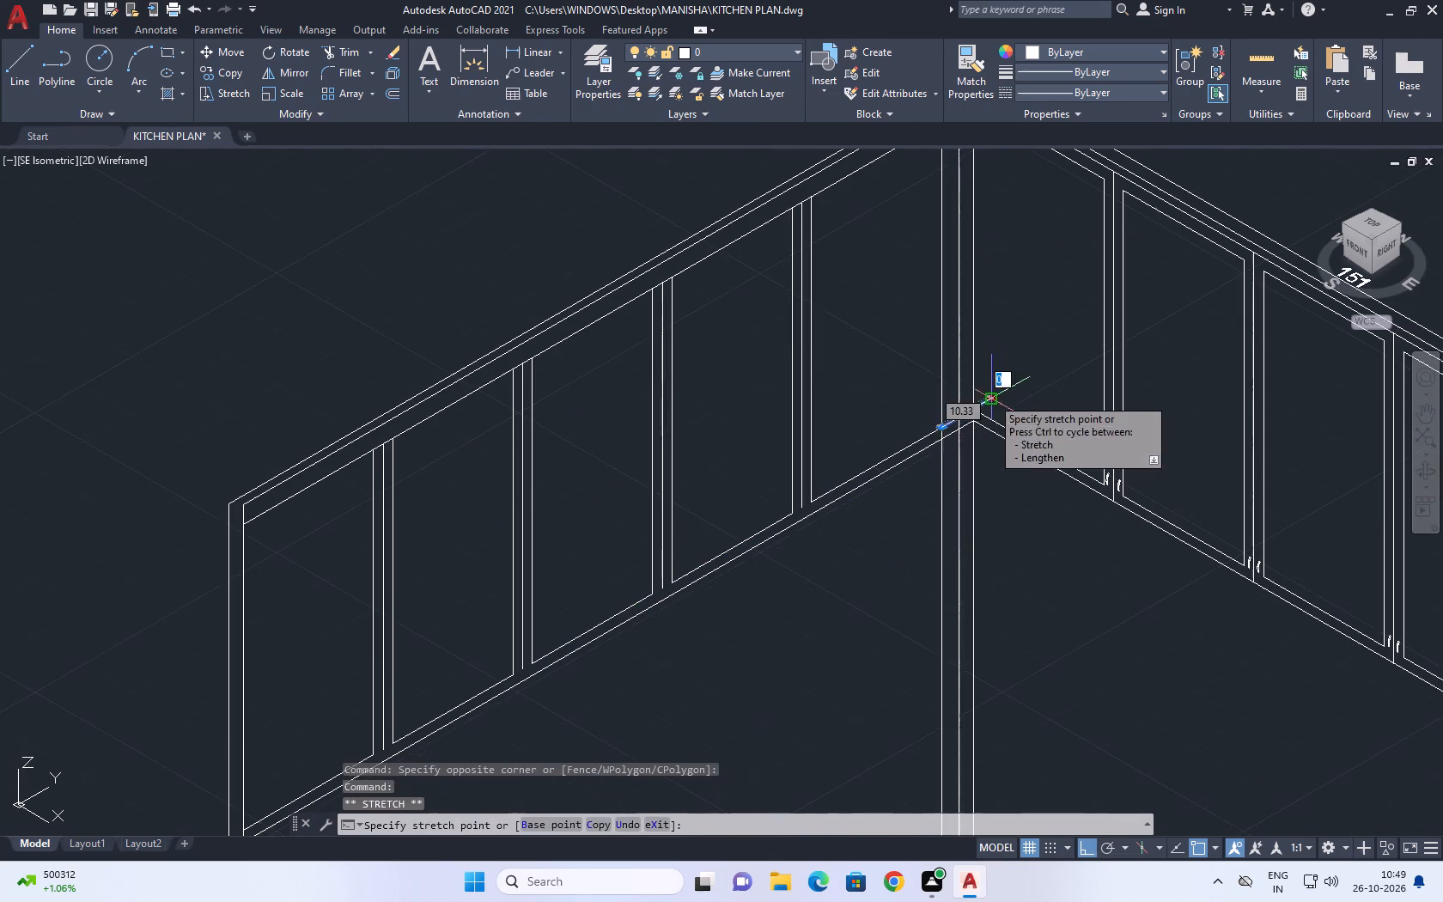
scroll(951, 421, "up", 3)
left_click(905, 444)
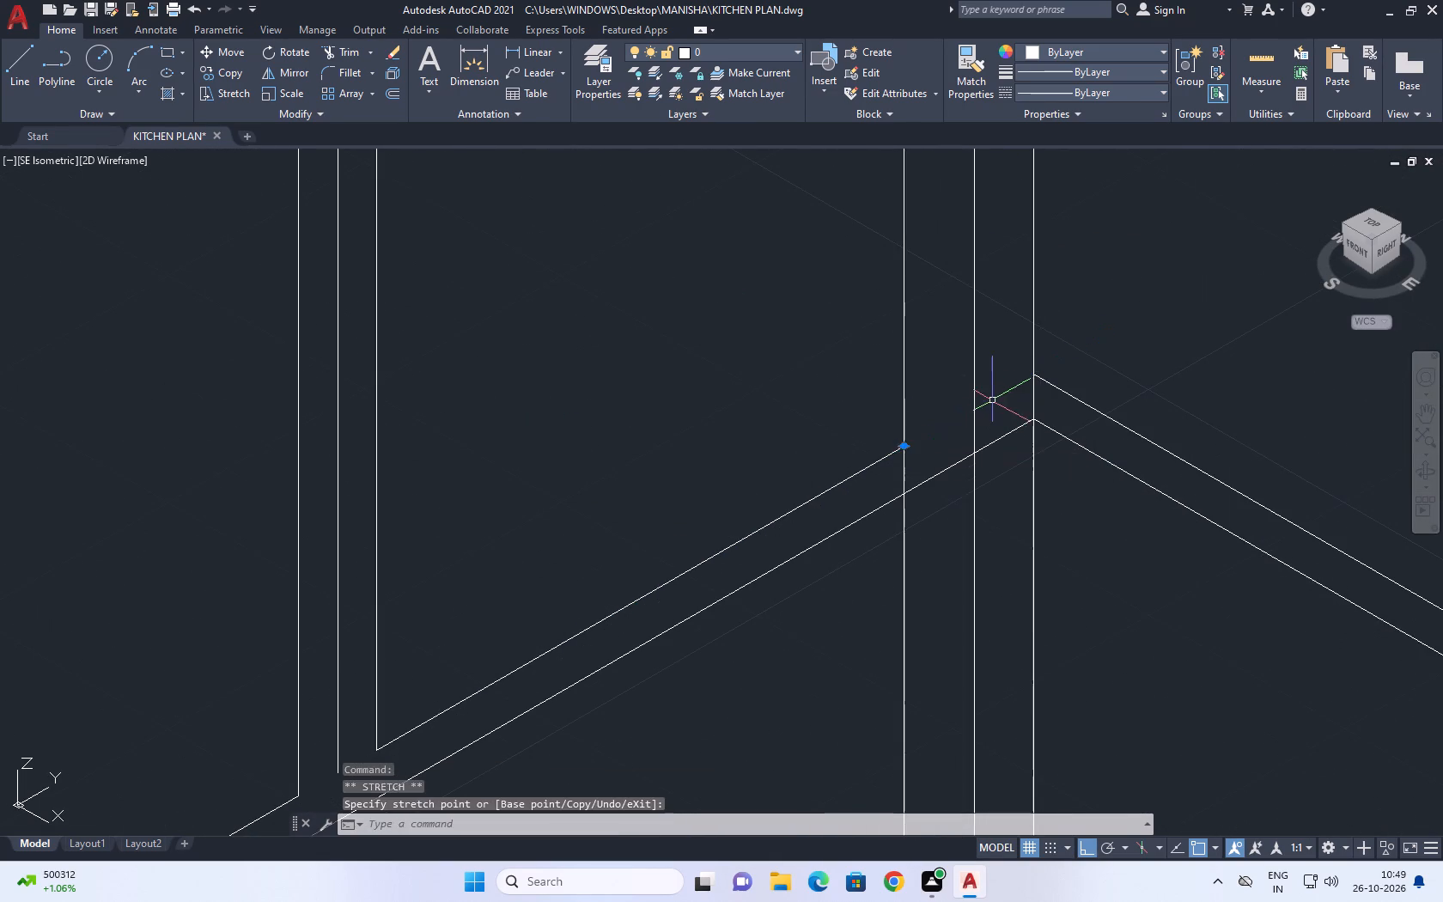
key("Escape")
Shorten the lower rail line's corner end to the side outline's inner vertical beside the fifth bay.
left_click(1017, 428)
left_click(1036, 420)
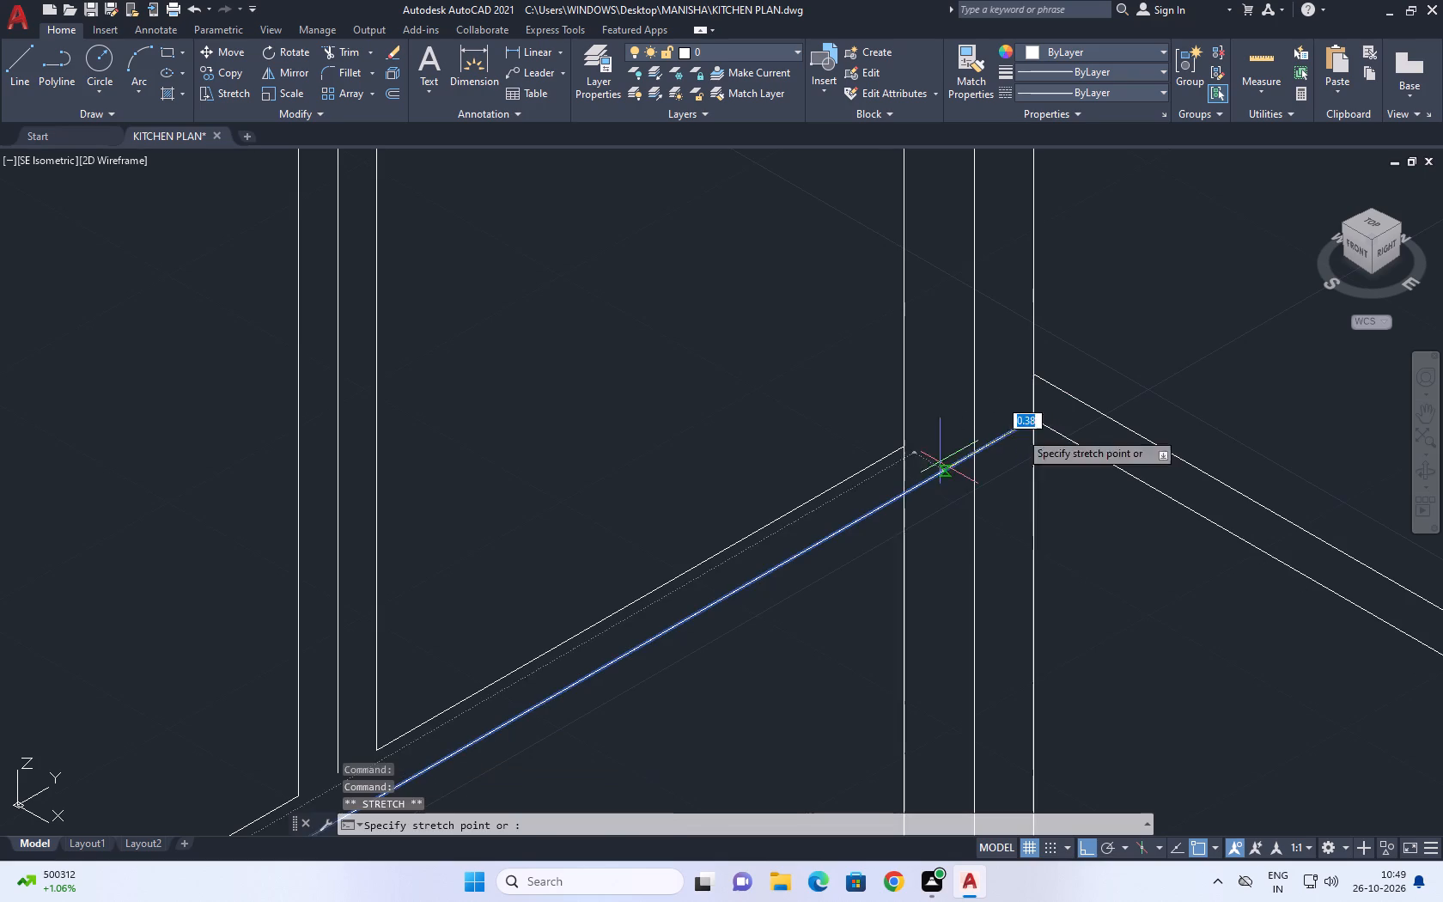
left_click(905, 490)
key("Escape")
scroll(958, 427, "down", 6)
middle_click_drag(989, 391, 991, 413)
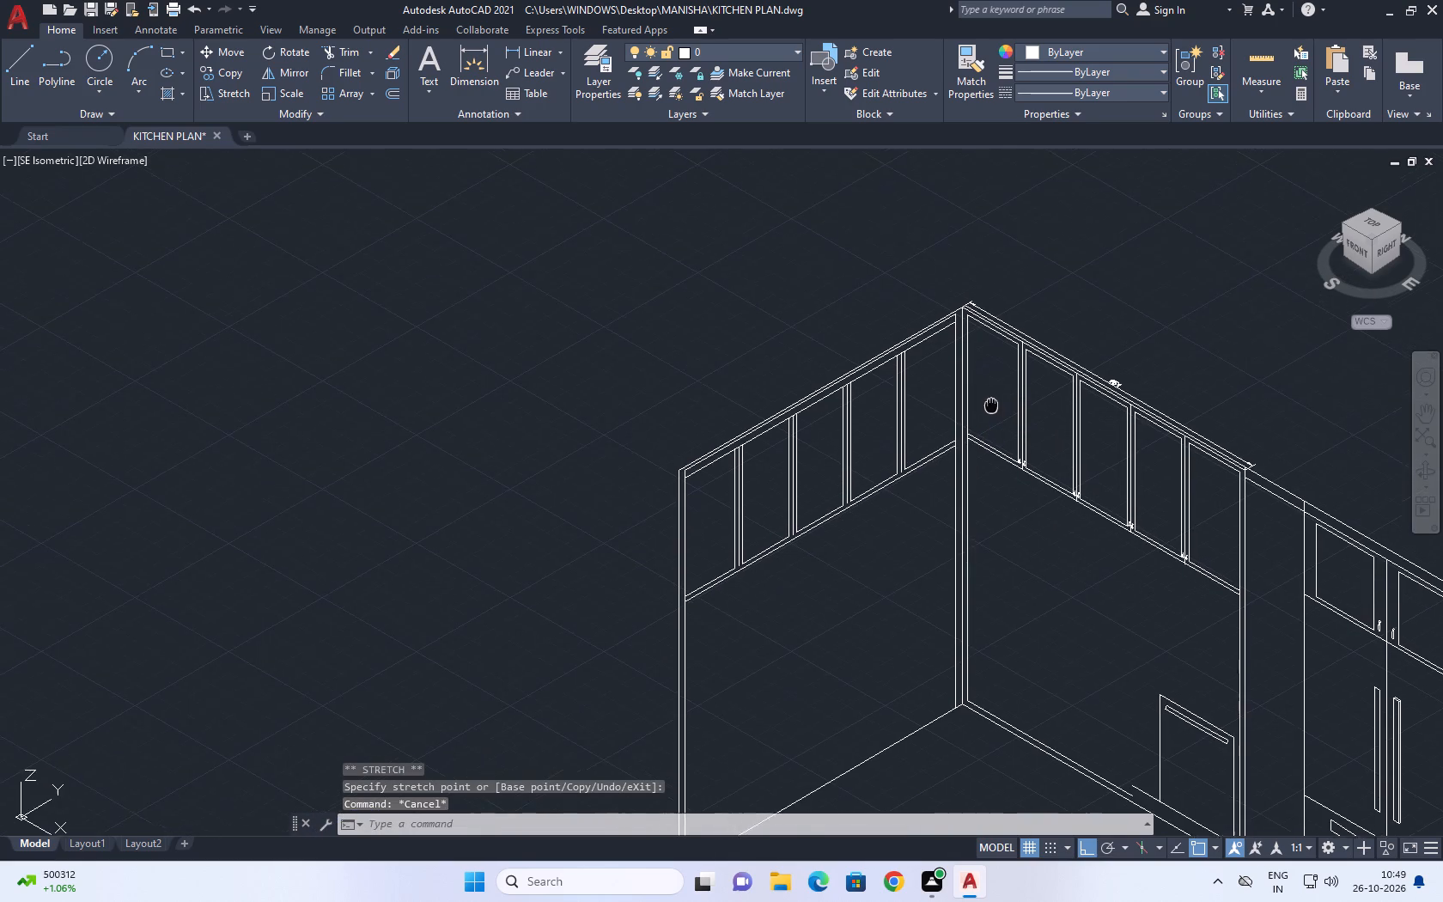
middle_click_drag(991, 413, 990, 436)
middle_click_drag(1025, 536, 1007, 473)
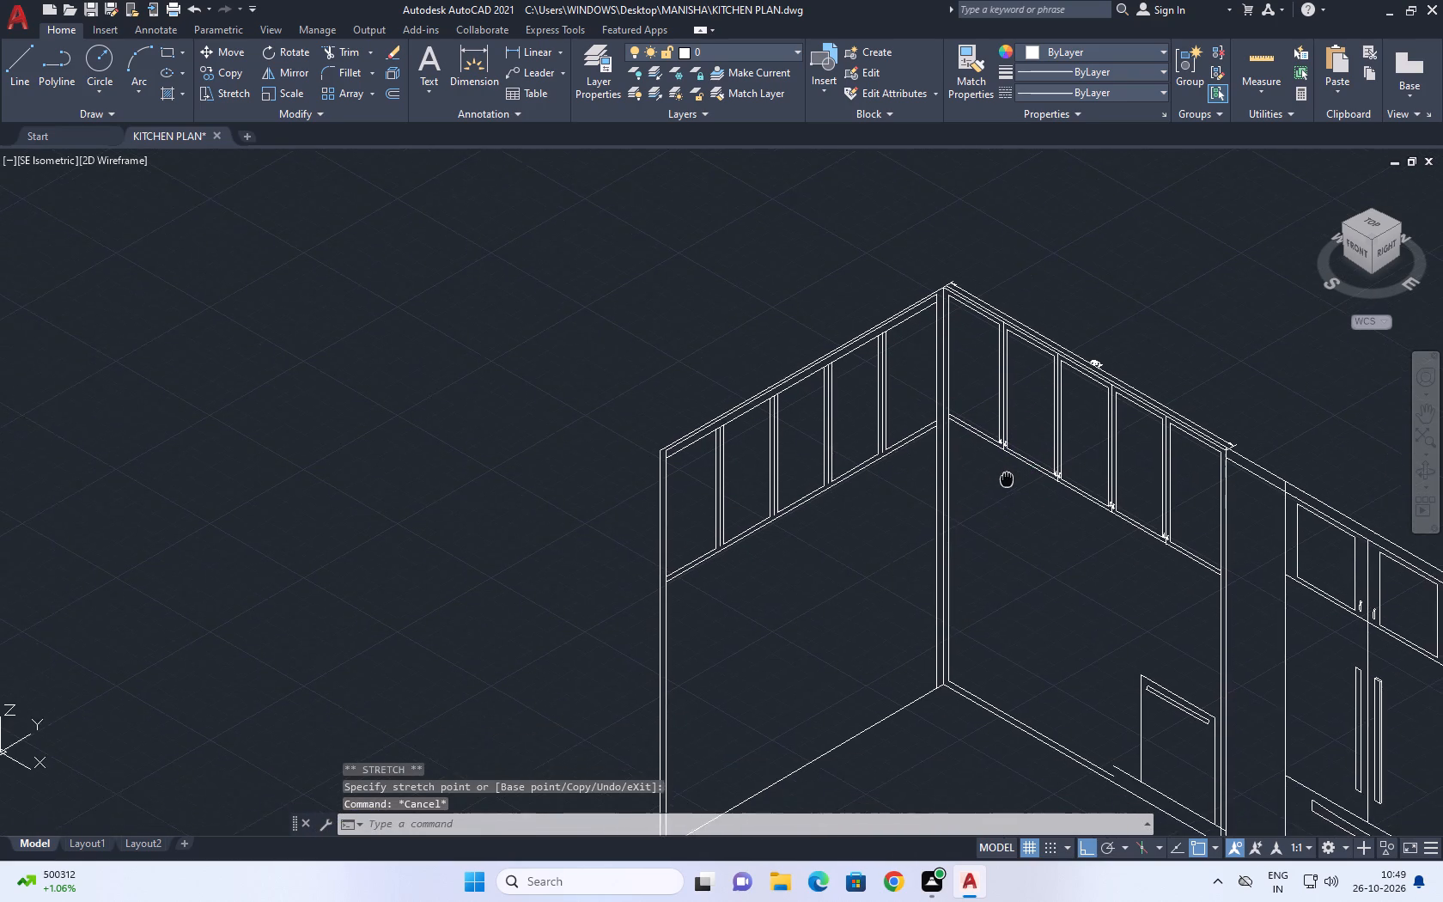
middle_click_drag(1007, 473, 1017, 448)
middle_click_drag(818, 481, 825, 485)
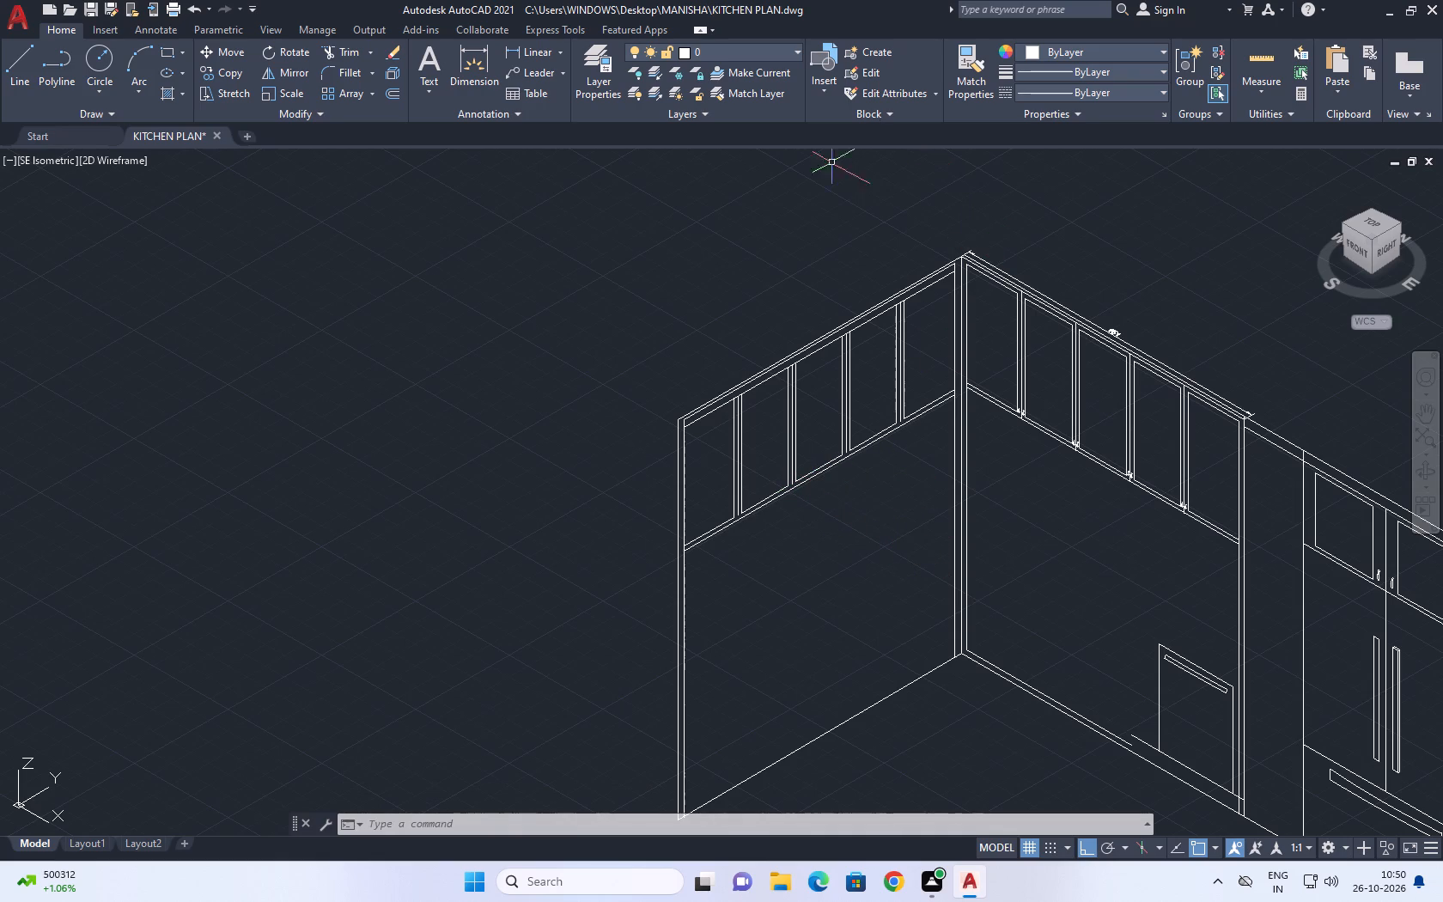
Draw a line from the midpoint of the first bay's inner door-edge vertical outward past the side unit's outer outline.
scroll(910, 365, "down", 1)
middle_click_drag(715, 423, 642, 440)
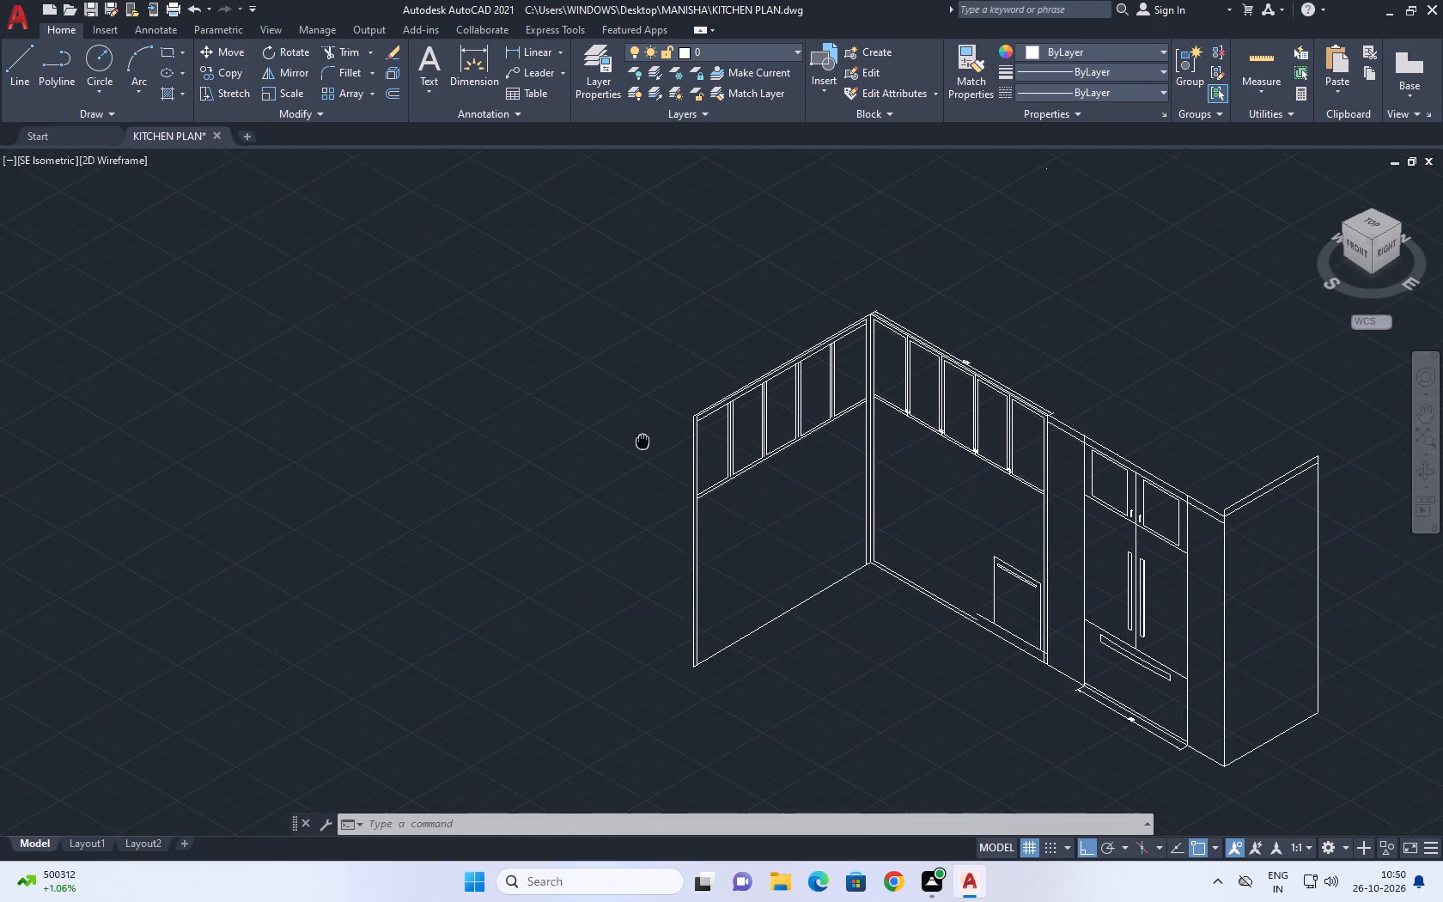
middle_click_drag(642, 440, 640, 441)
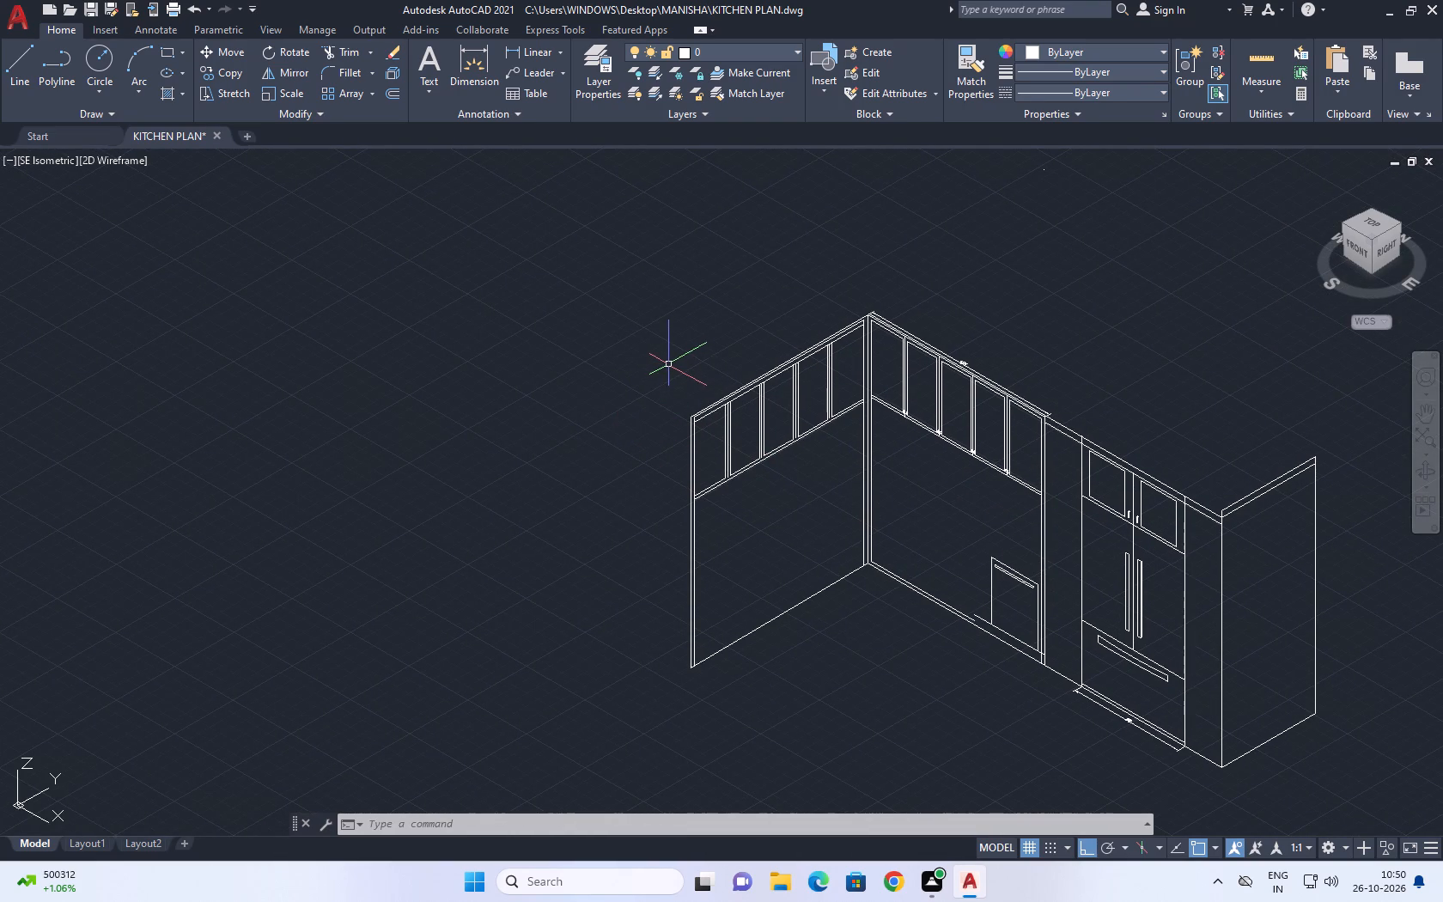
scroll(709, 432, "up", 3)
middle_click_drag(752, 445, 711, 454)
key("l")
key("space")
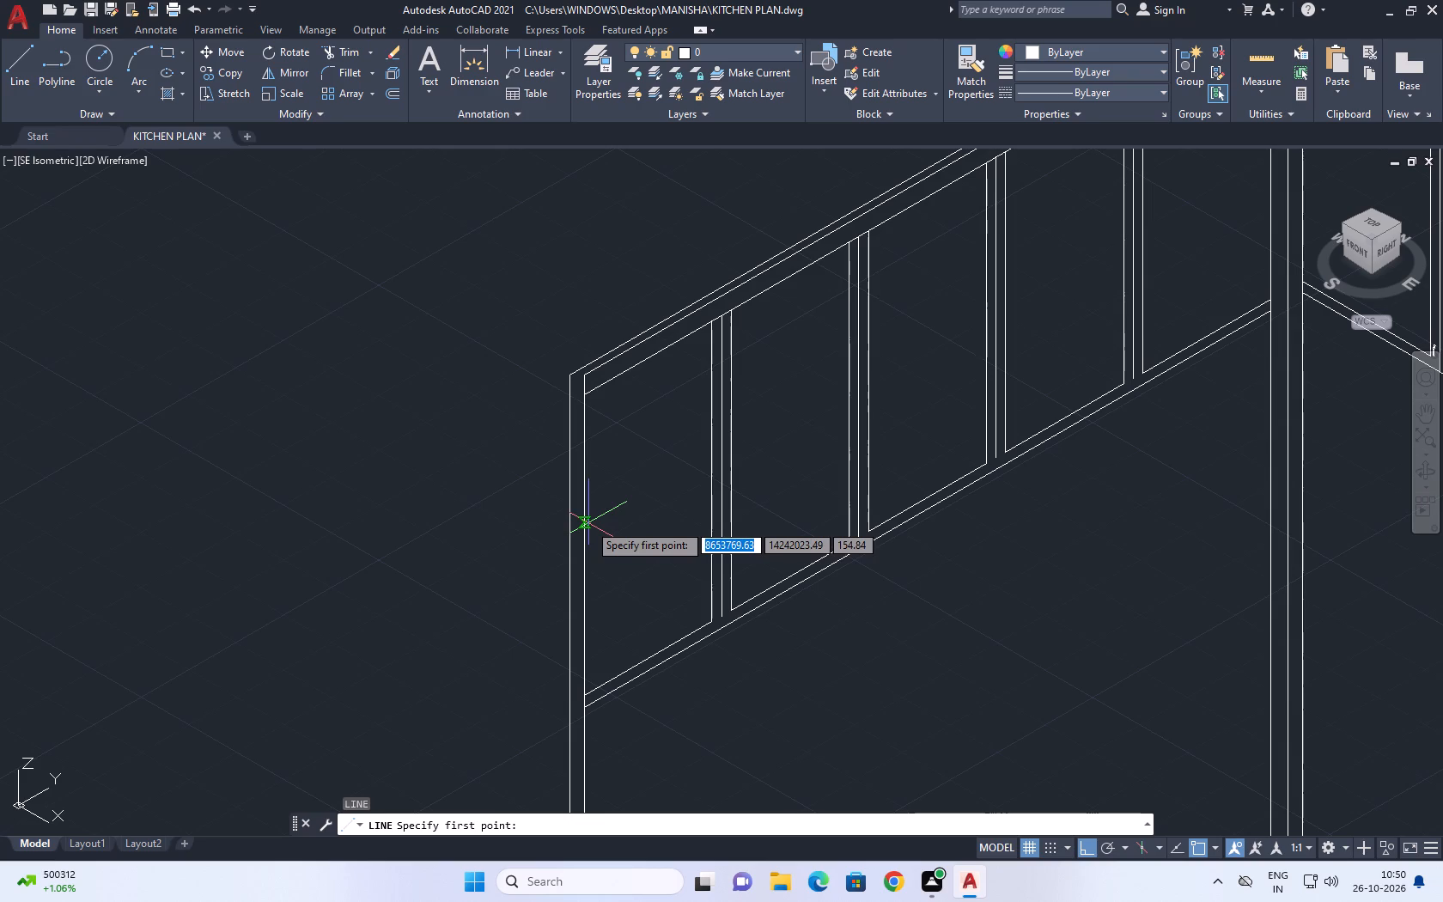
left_click(710, 472)
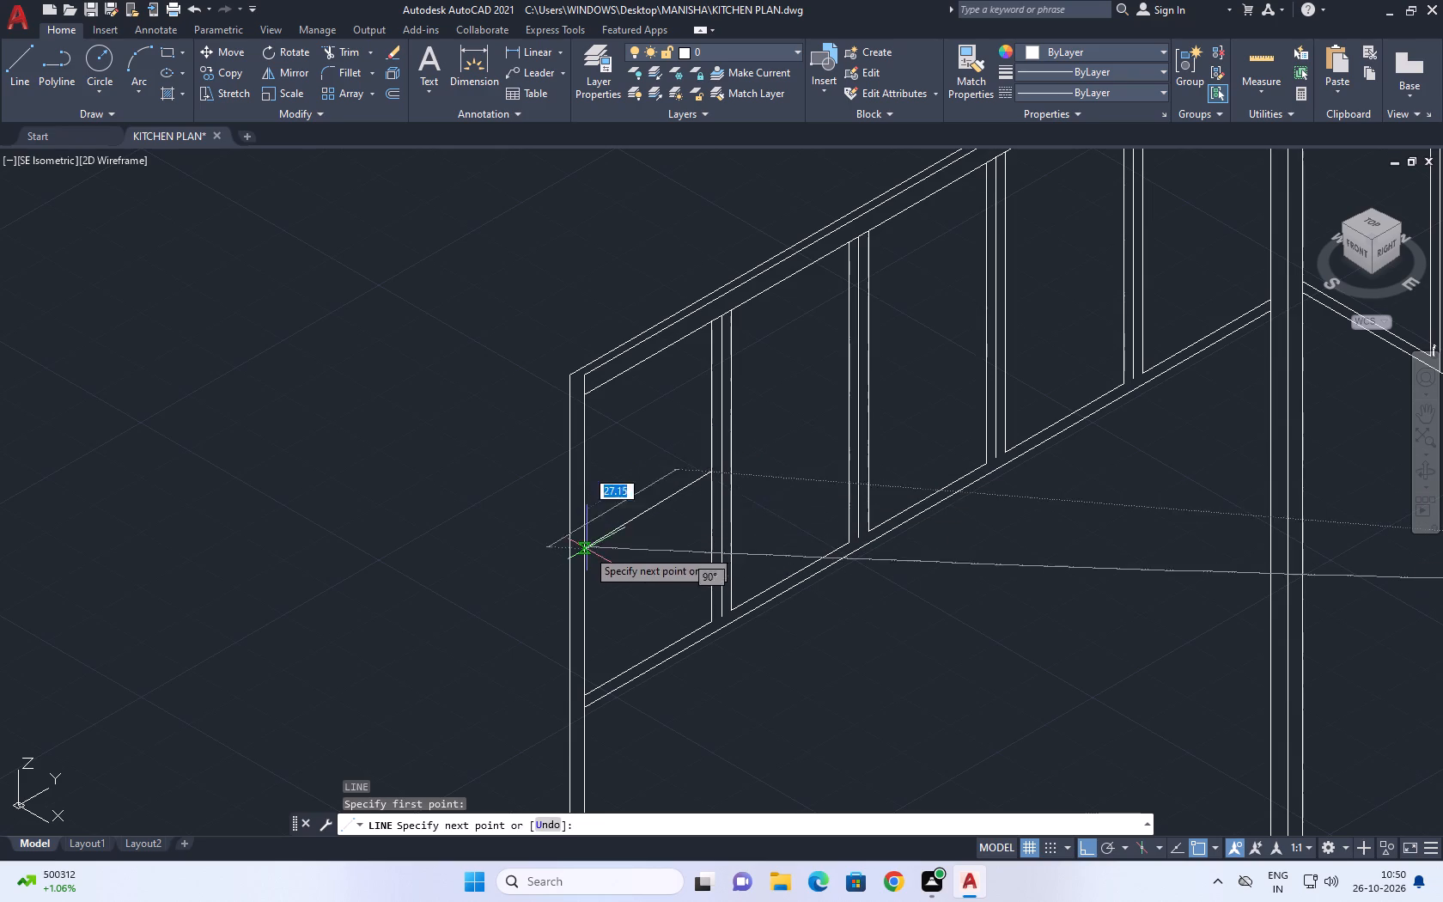
left_click(455, 628)
key("space")
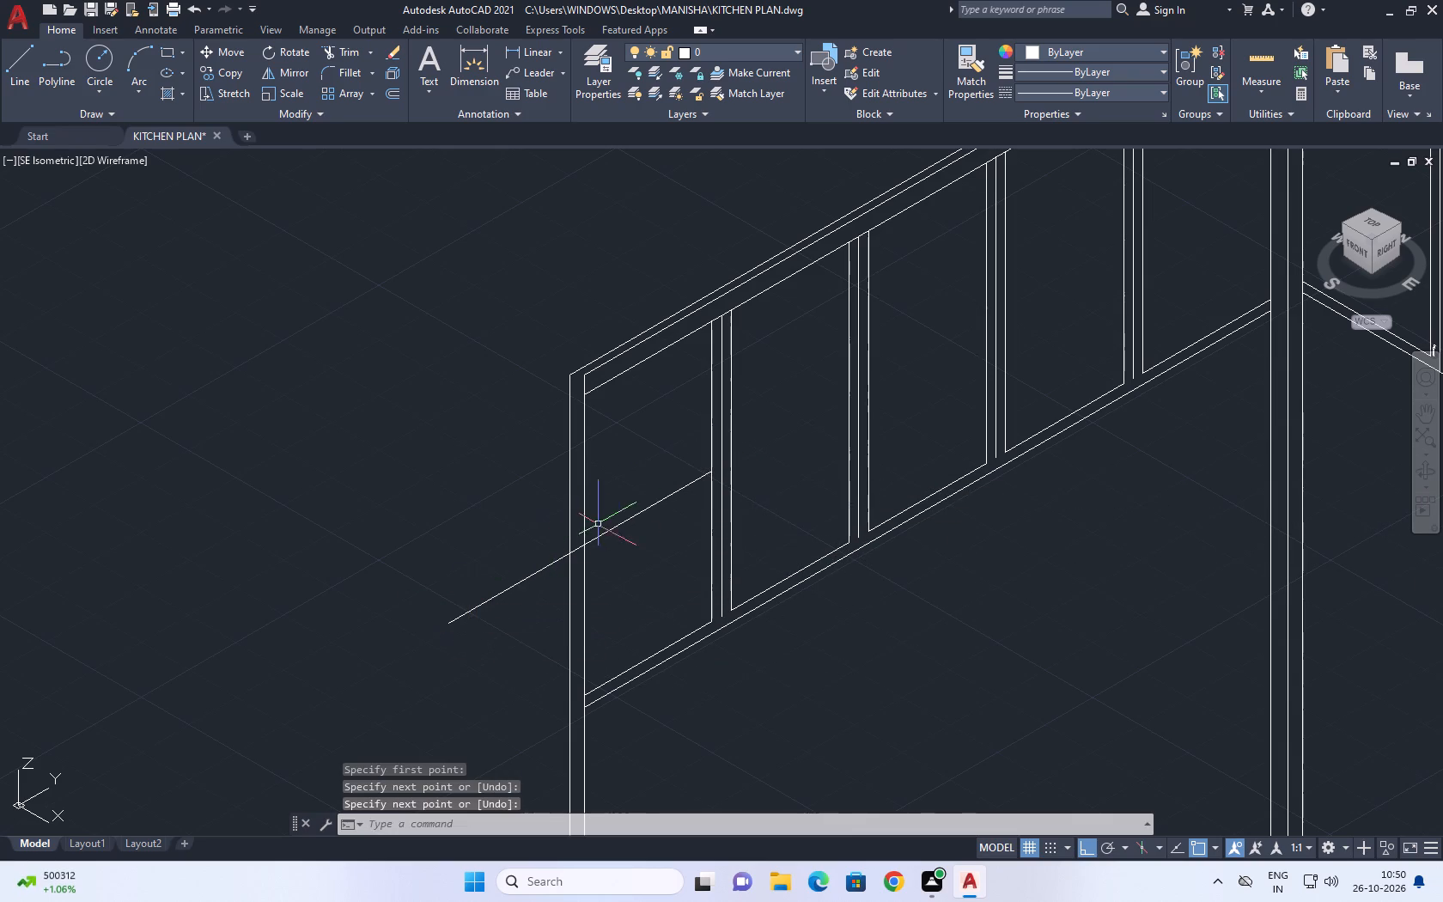
Move the new line along its own direction so its outer end sits on the side outline's inner vertical at the first bay.
left_click(686, 488)
middle_click_drag(735, 489, 624, 521)
scroll(624, 521, "up", 1)
key("m")
key("space")
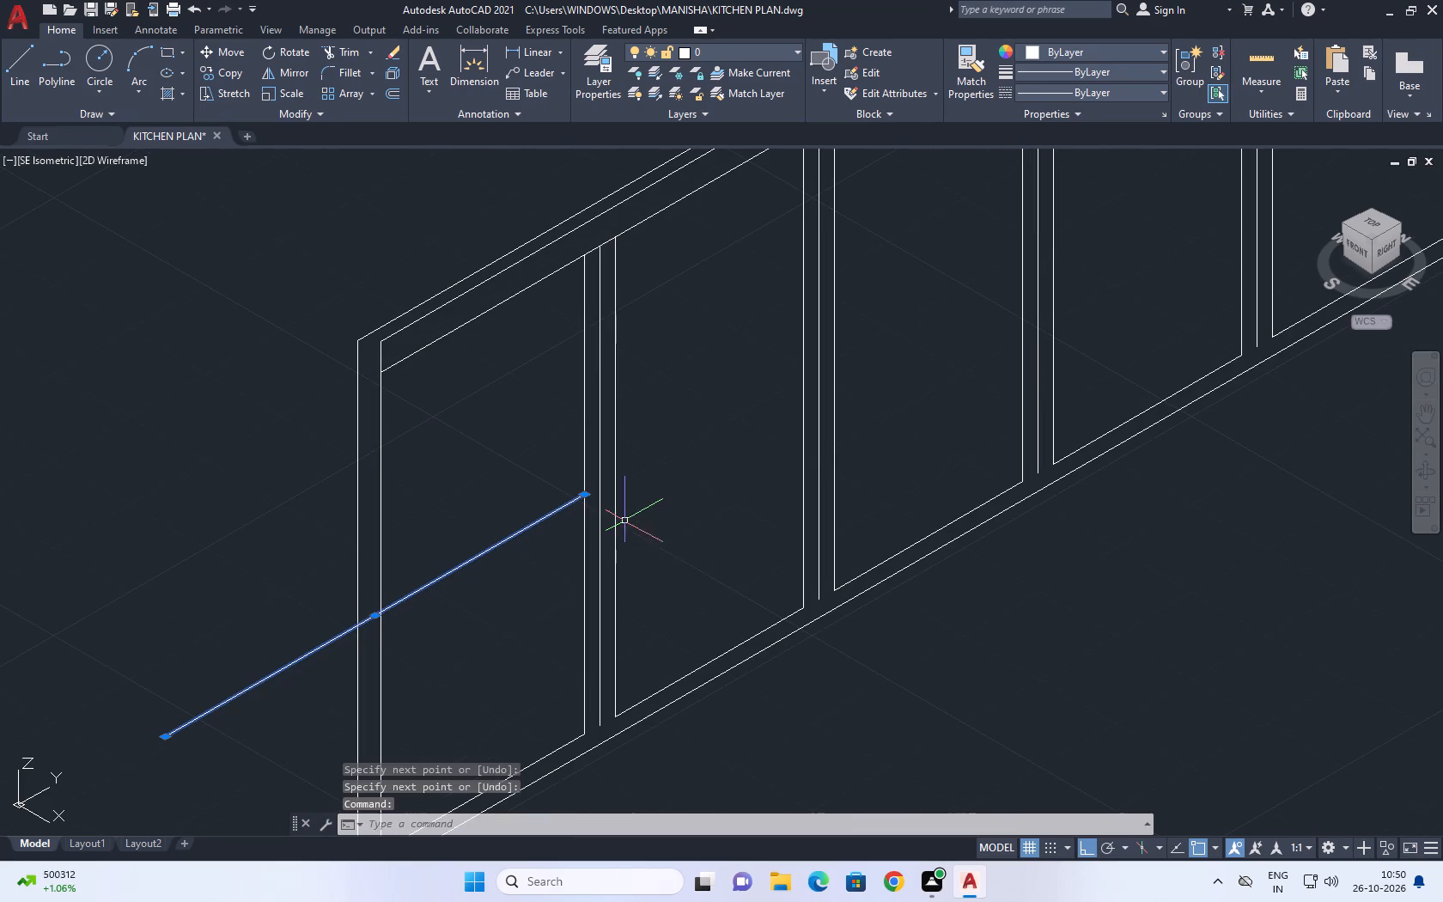
left_click(161, 737)
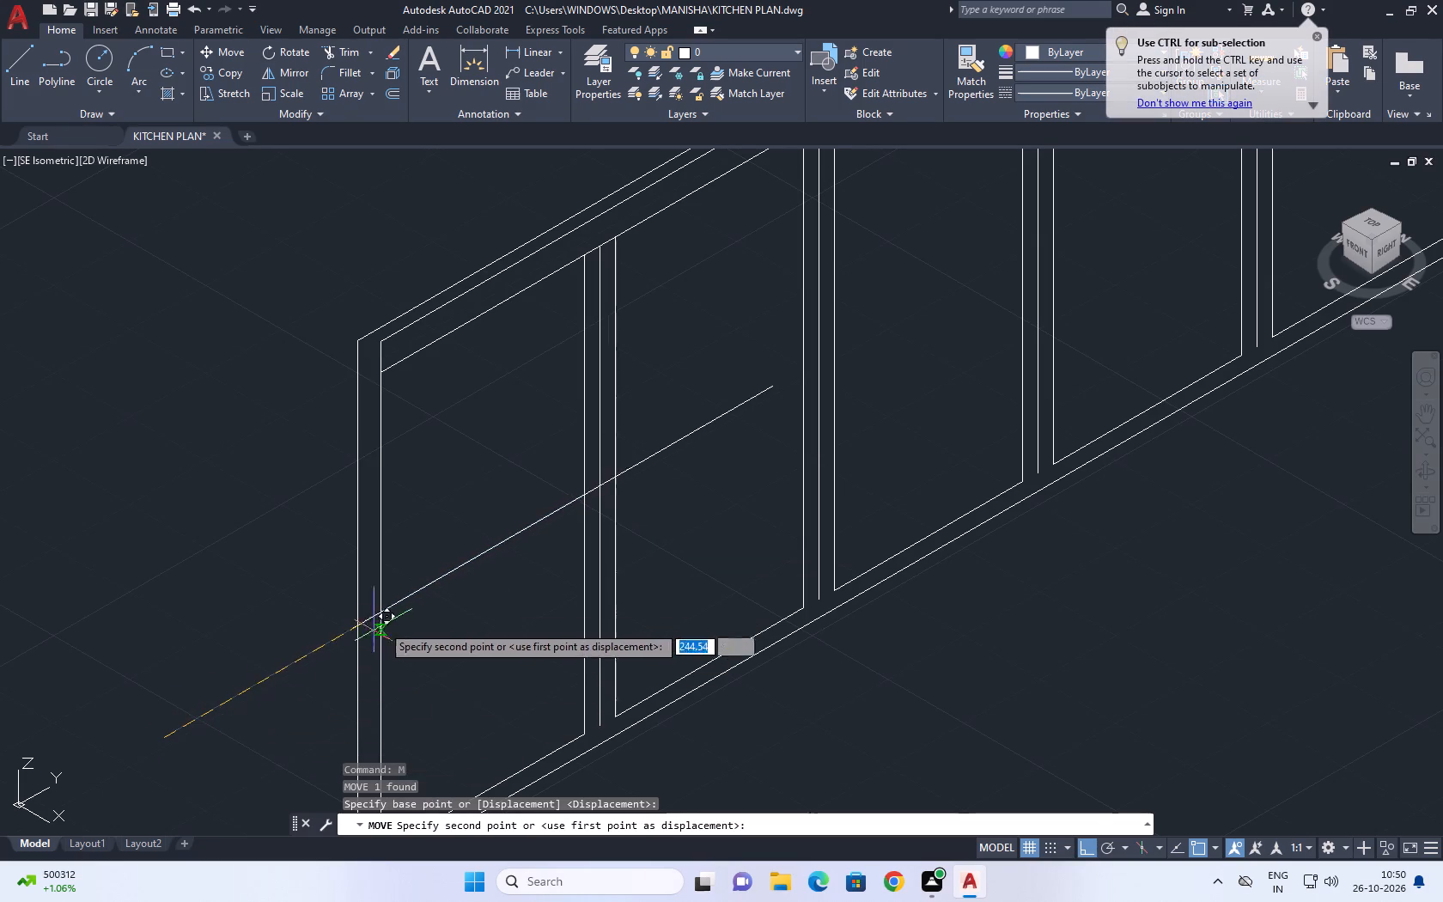
left_click(384, 611)
Stretch the line's inner end to the second bay's far door-edge vertical and clear the selection.
middle_click_drag(547, 517, 448, 590)
middle_click_drag(581, 583, 559, 609)
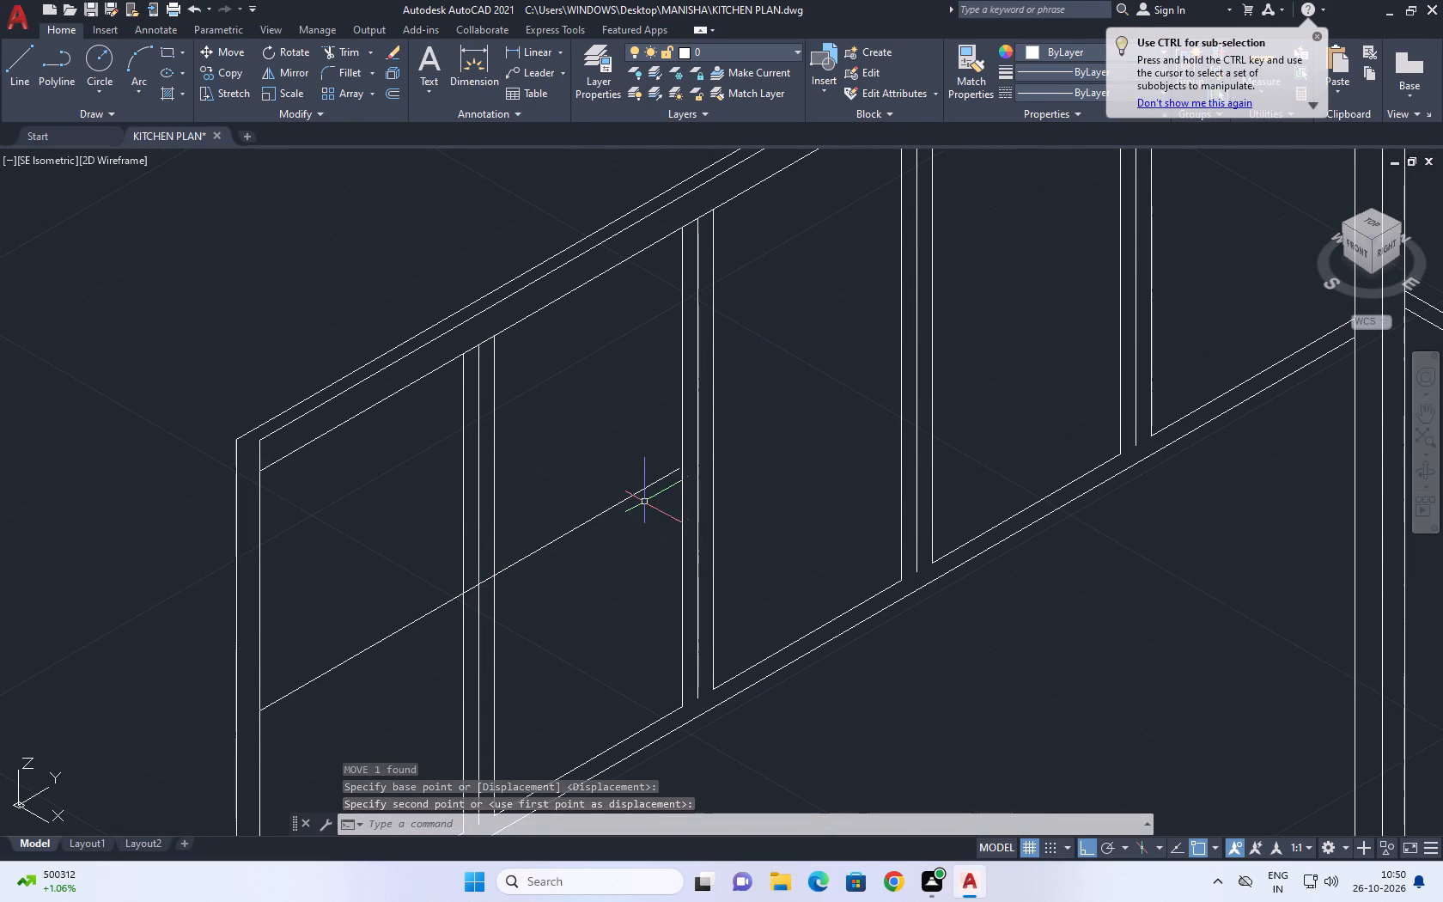
scroll(650, 497, "up", 2)
left_click_drag(672, 484, 649, 458)
left_click(598, 406)
scroll(704, 423, "up", 4)
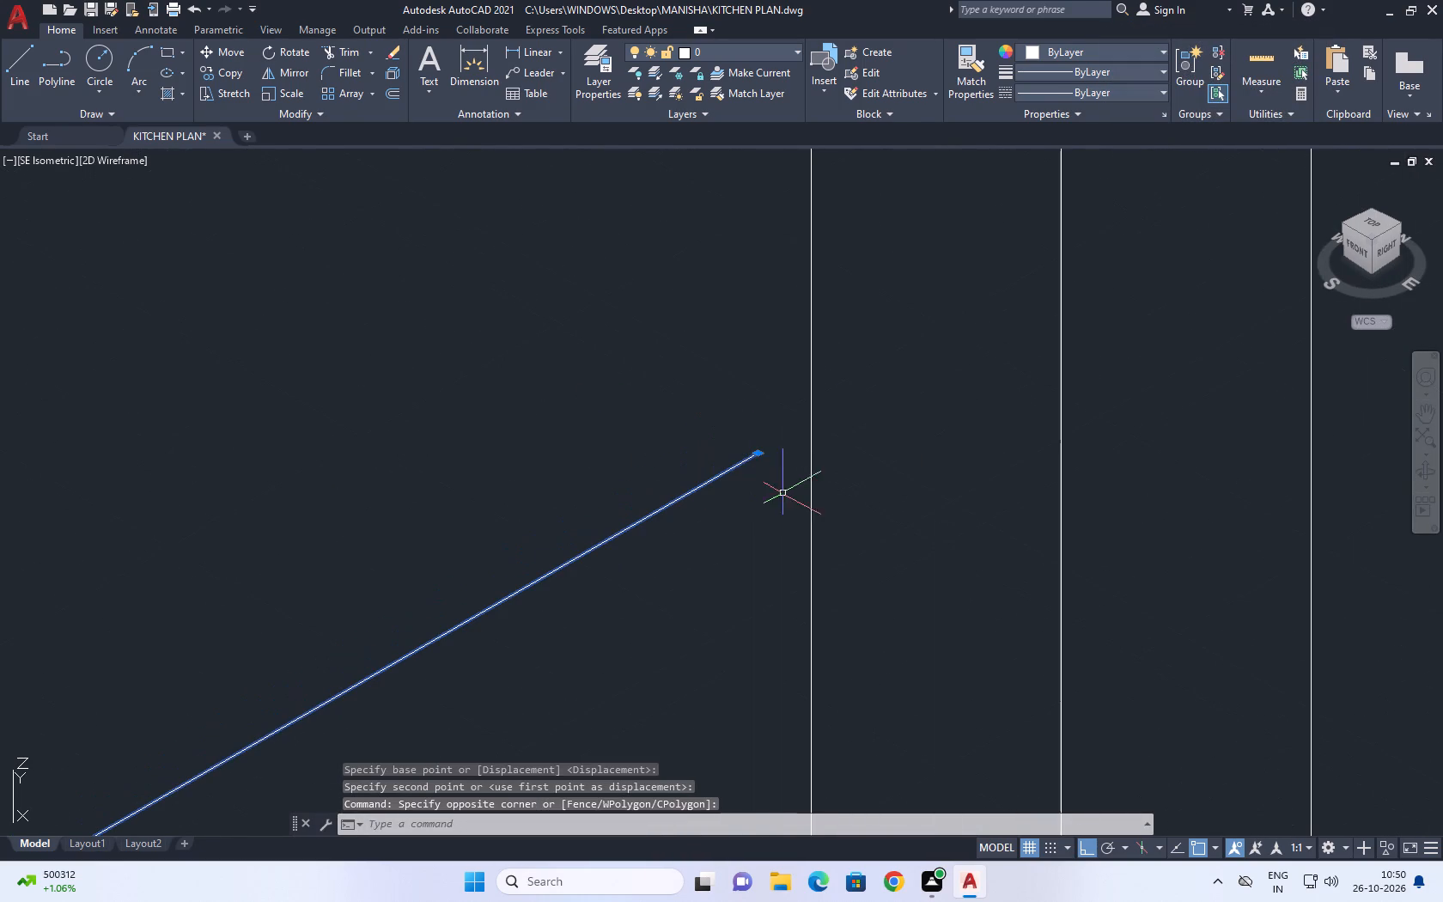
left_click(758, 455)
left_click(808, 424)
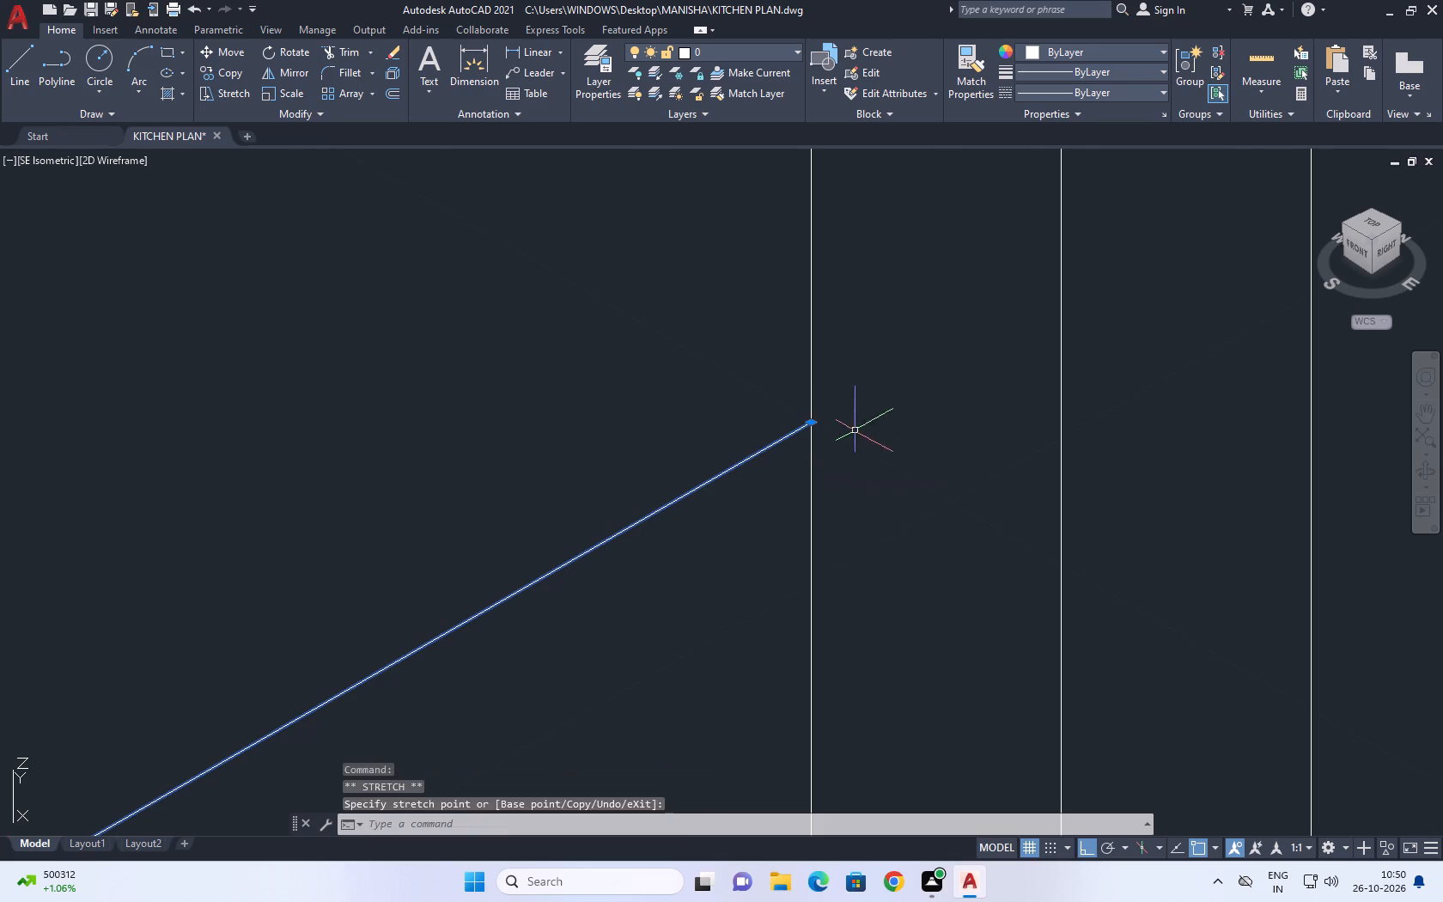
right_click(937, 435)
left_click(1020, 292)
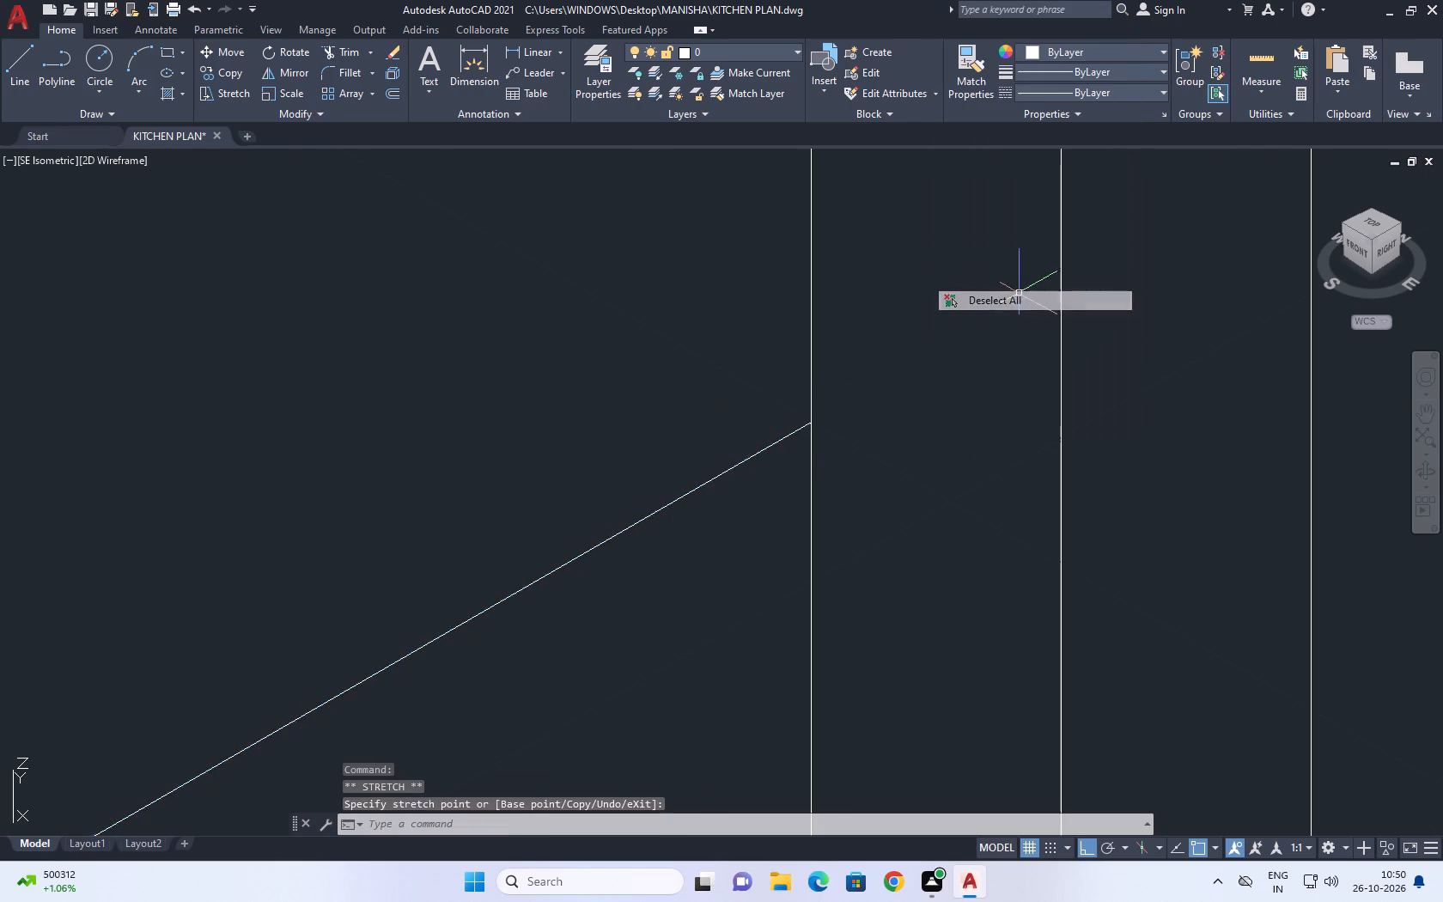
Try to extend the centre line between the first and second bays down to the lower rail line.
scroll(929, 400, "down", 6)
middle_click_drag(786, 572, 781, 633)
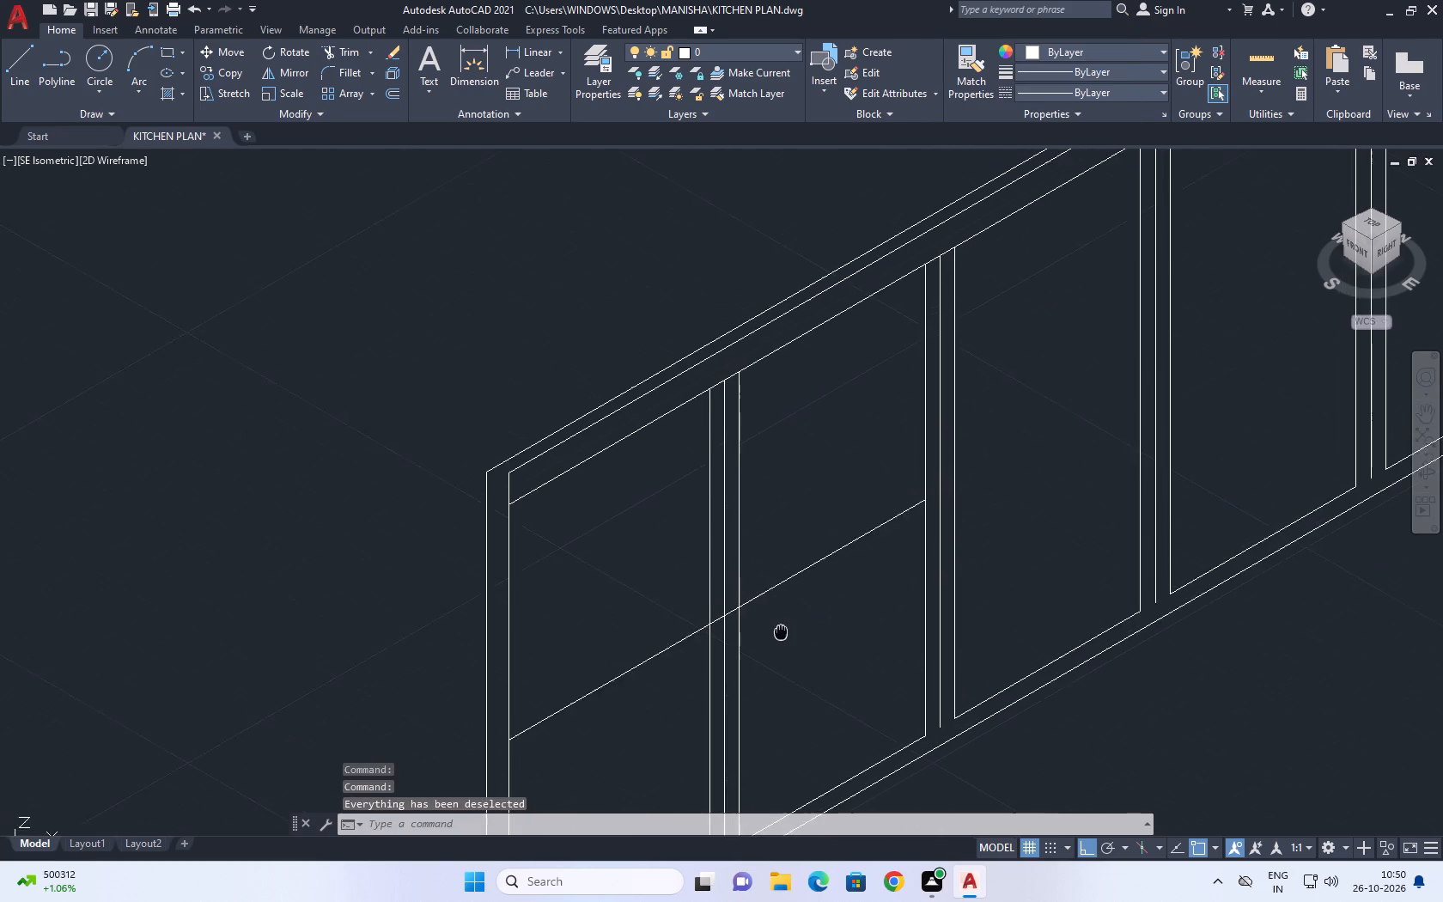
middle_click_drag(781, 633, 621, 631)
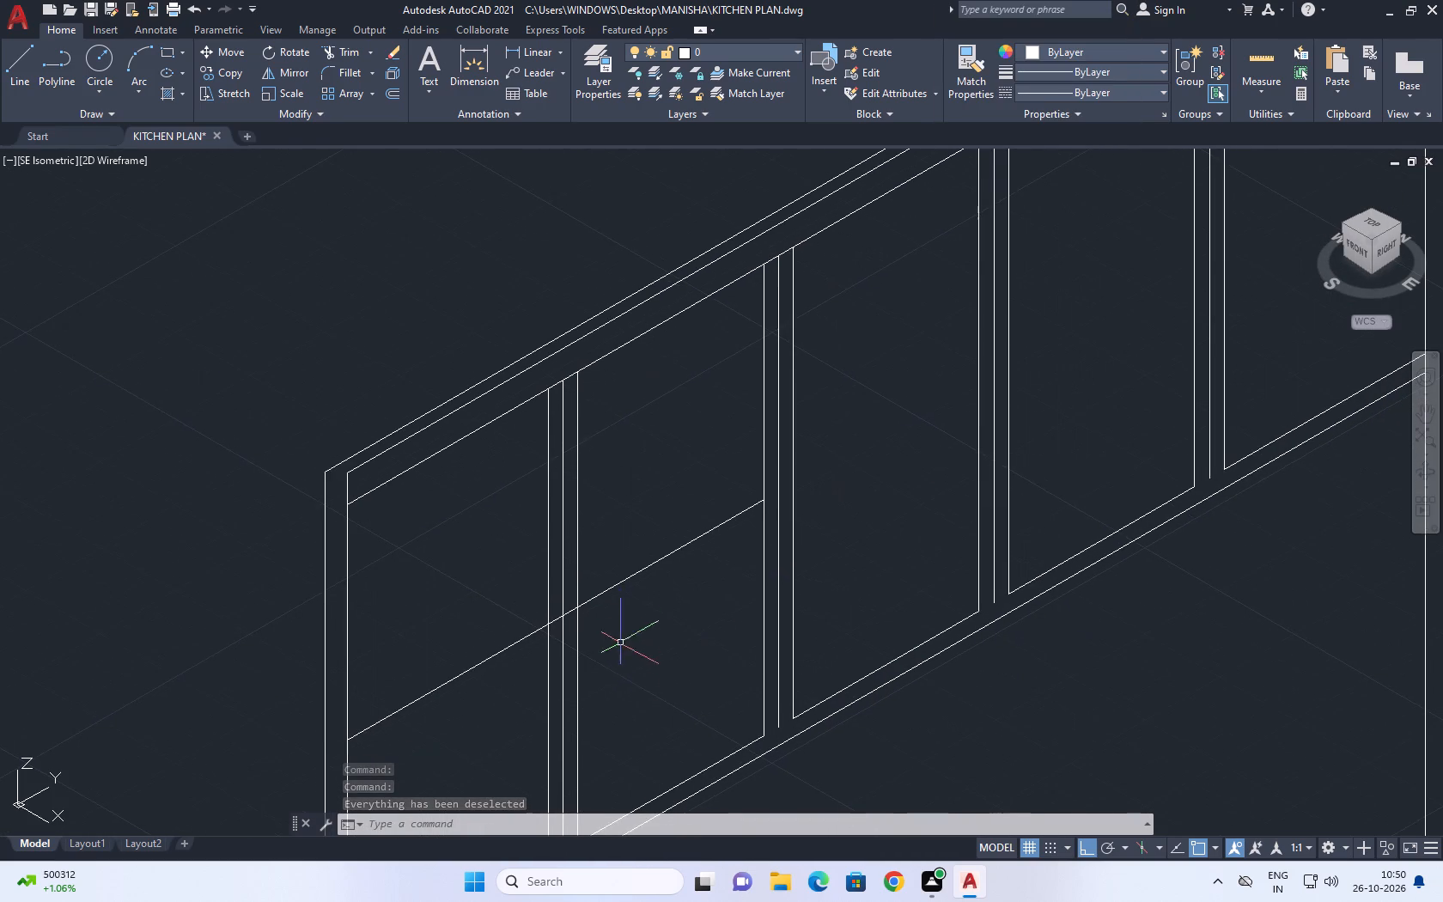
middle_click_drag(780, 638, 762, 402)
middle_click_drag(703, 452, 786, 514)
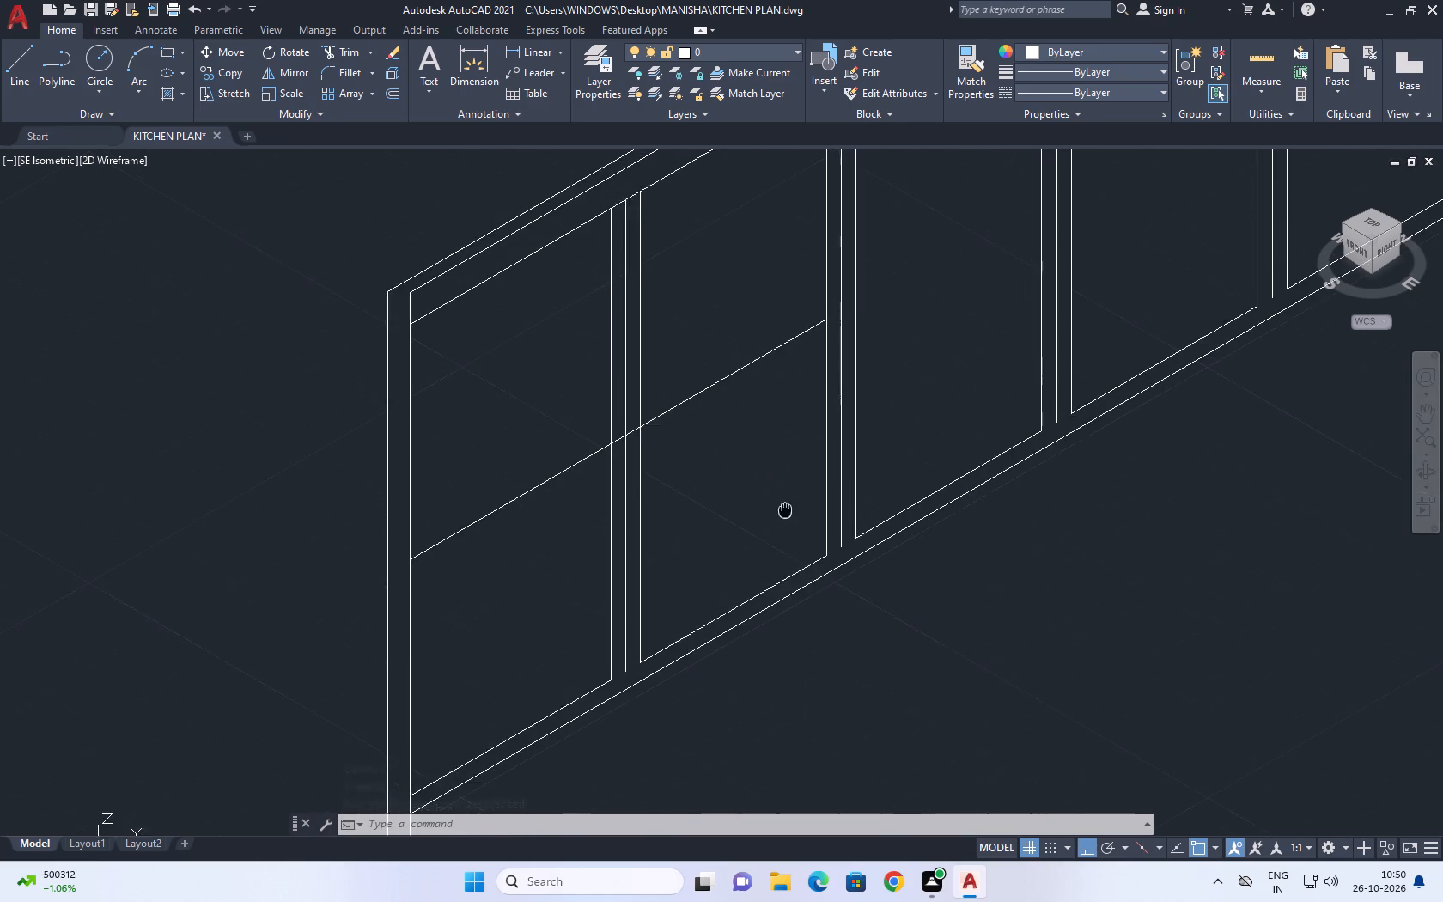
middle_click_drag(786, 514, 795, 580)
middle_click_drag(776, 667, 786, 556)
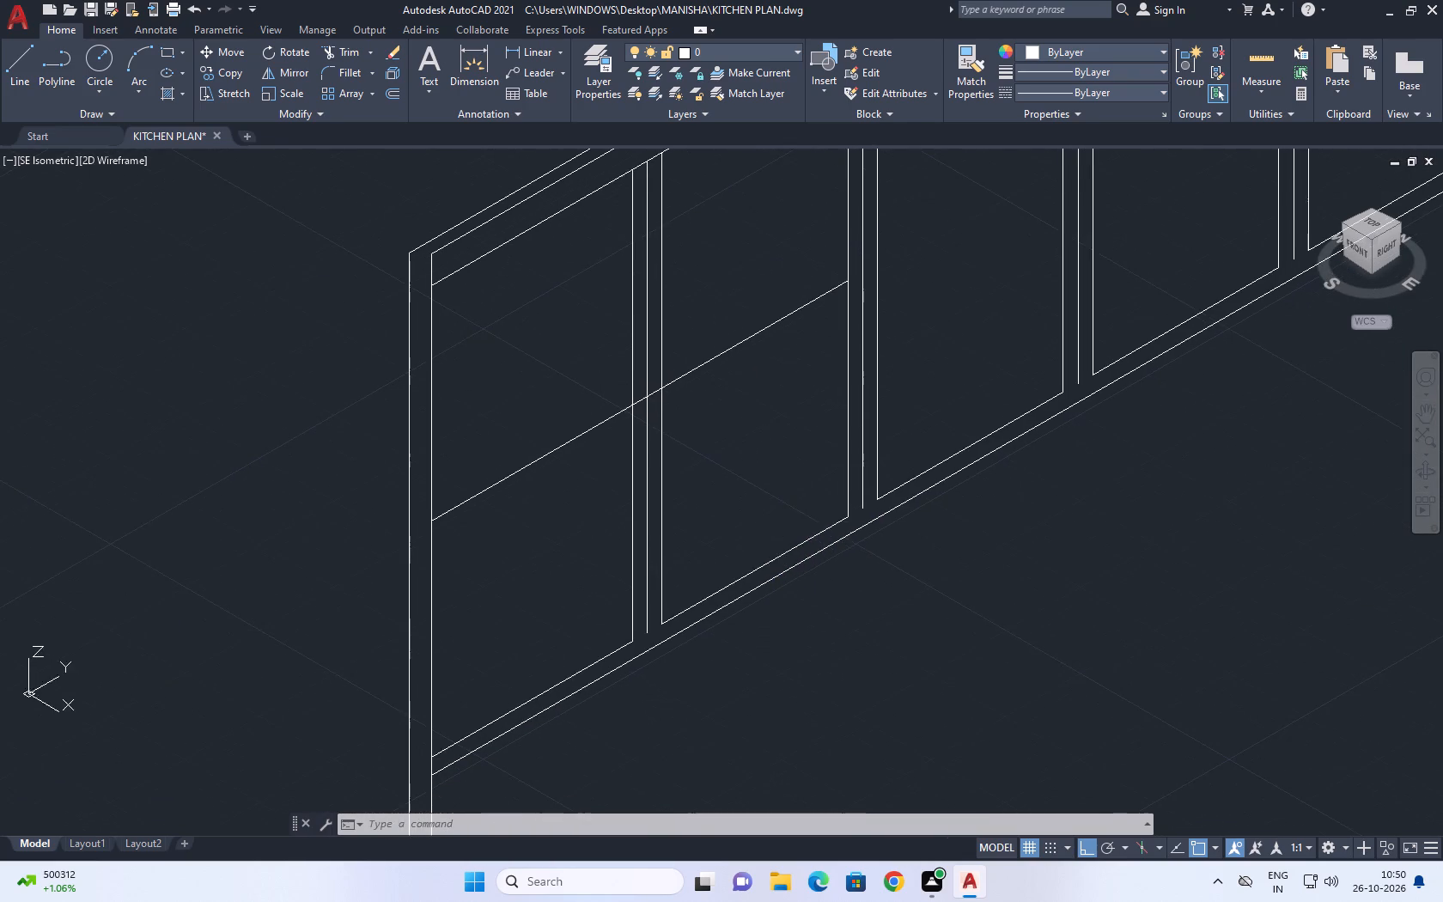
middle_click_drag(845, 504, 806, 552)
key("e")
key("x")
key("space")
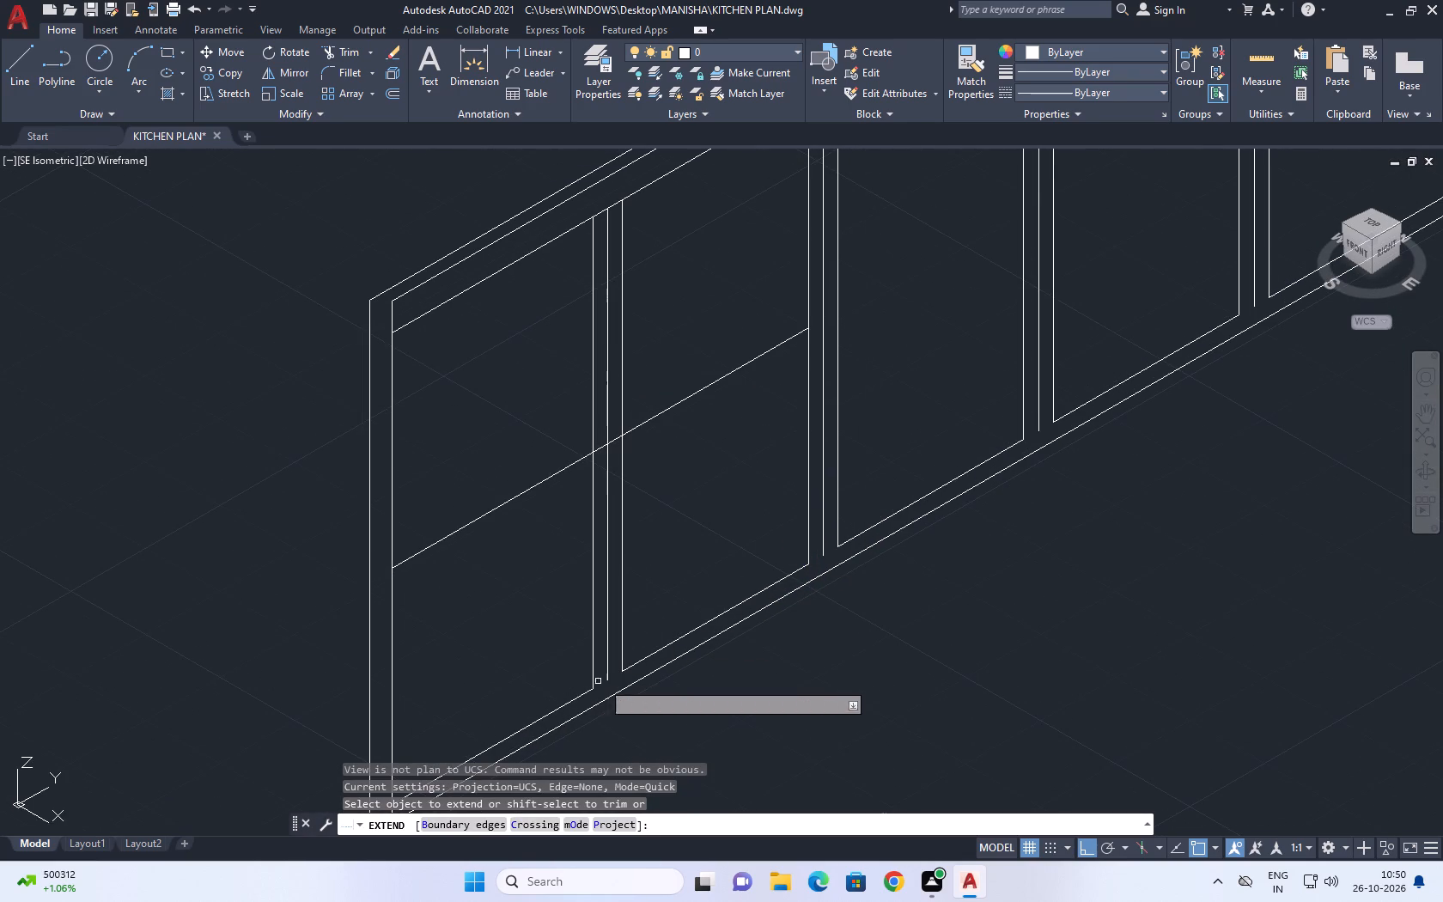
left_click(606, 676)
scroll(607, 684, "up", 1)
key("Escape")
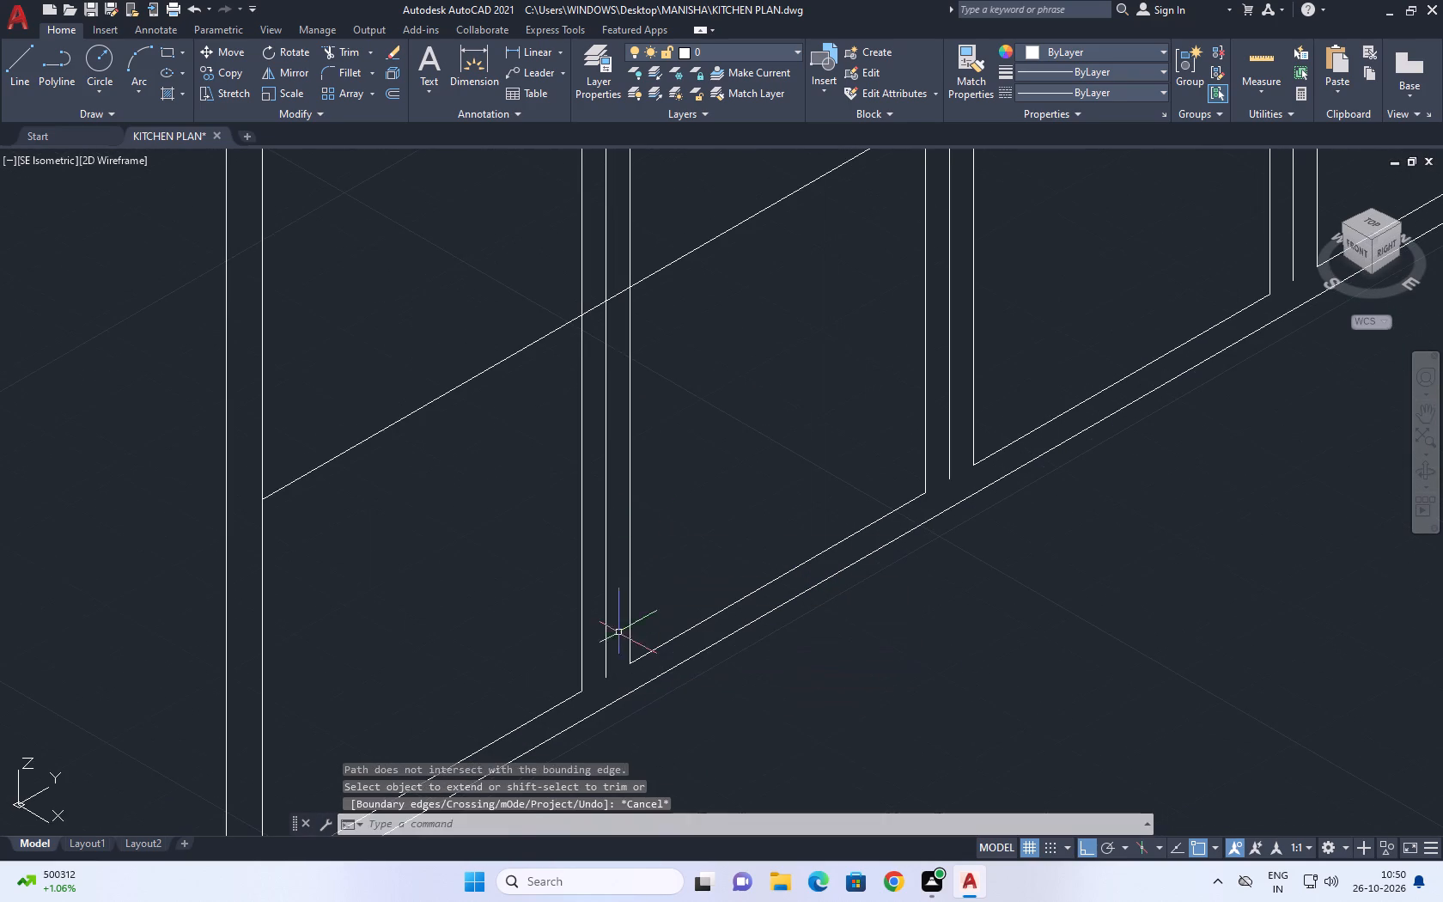
Stretch the lower end of the centre line between the first and second bays straight down past the lower rail line.
scroll(613, 655, "up", 2)
left_click_drag(617, 691, 595, 668)
left_click(562, 613)
middle_click_drag(679, 653, 698, 424)
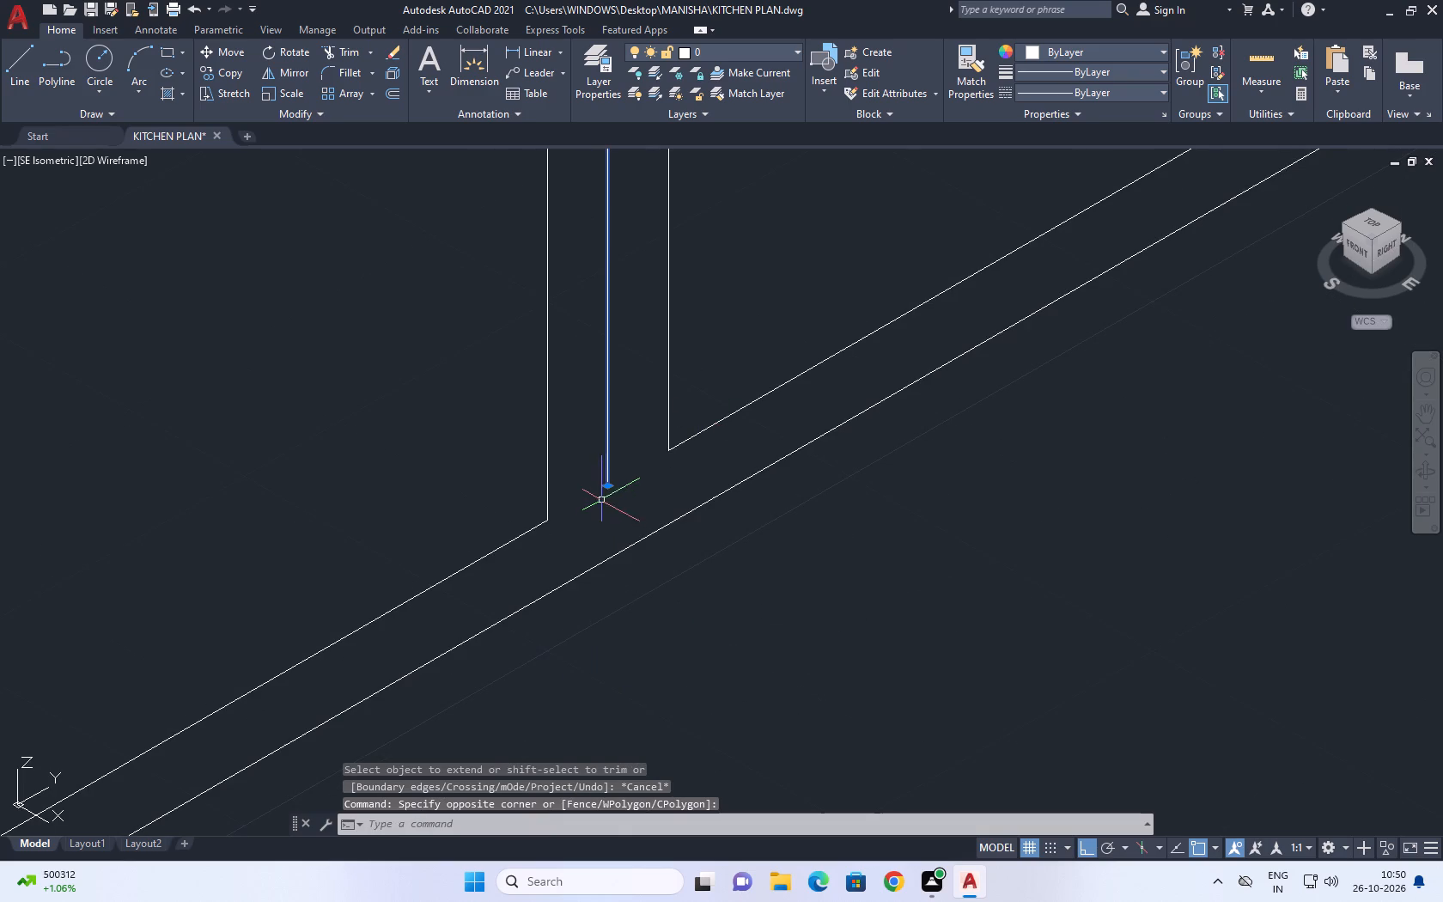
left_click(606, 486)
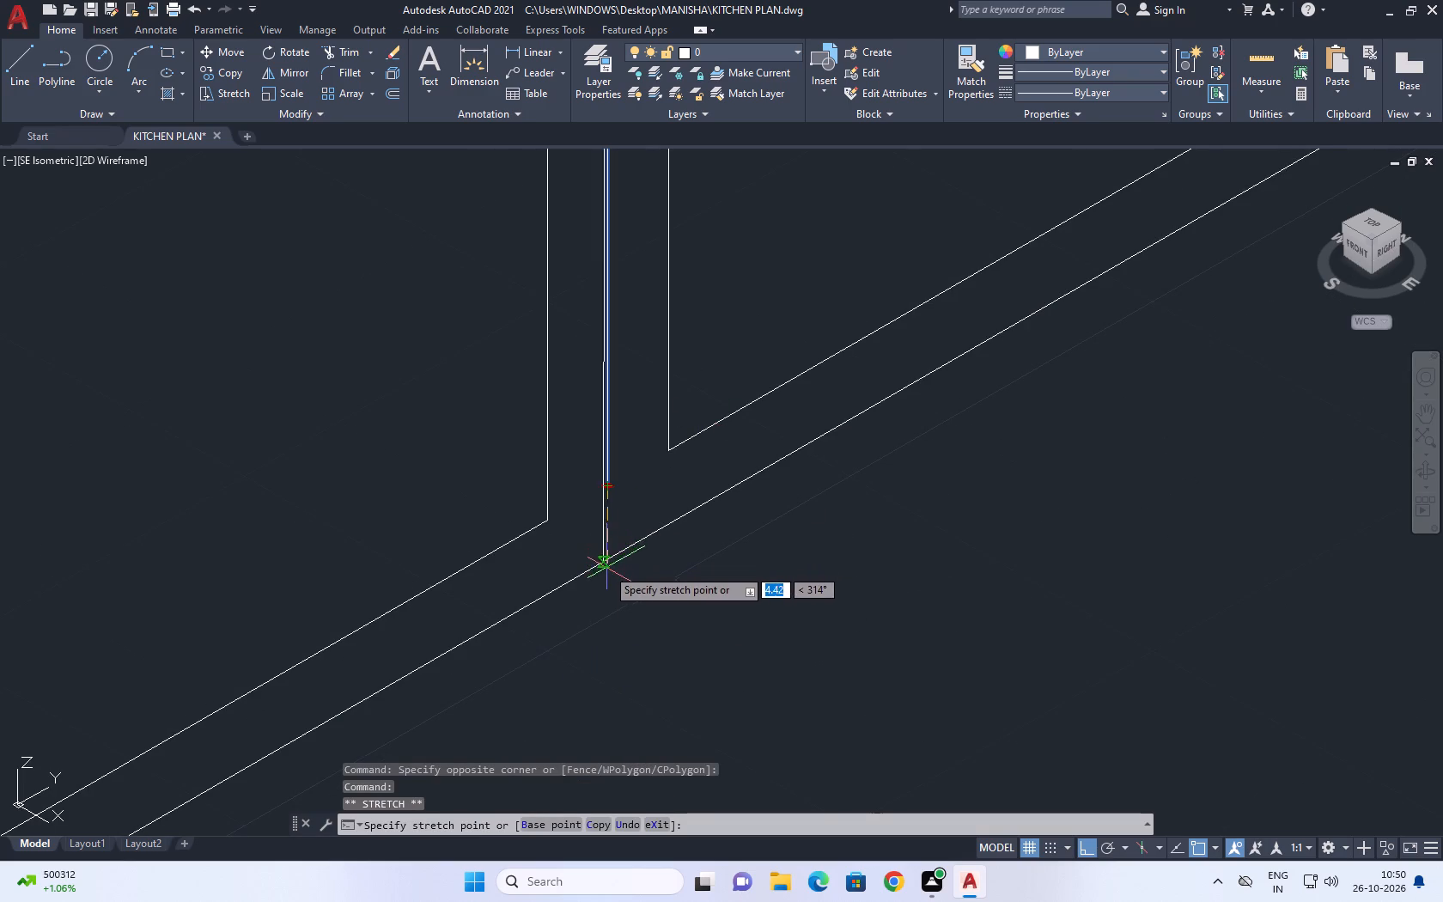
left_click(606, 649)
key("Escape")
Stretch the lower end of the centre line between the second and third bays straight down past the lower rail line.
scroll(545, 470, "down", 5)
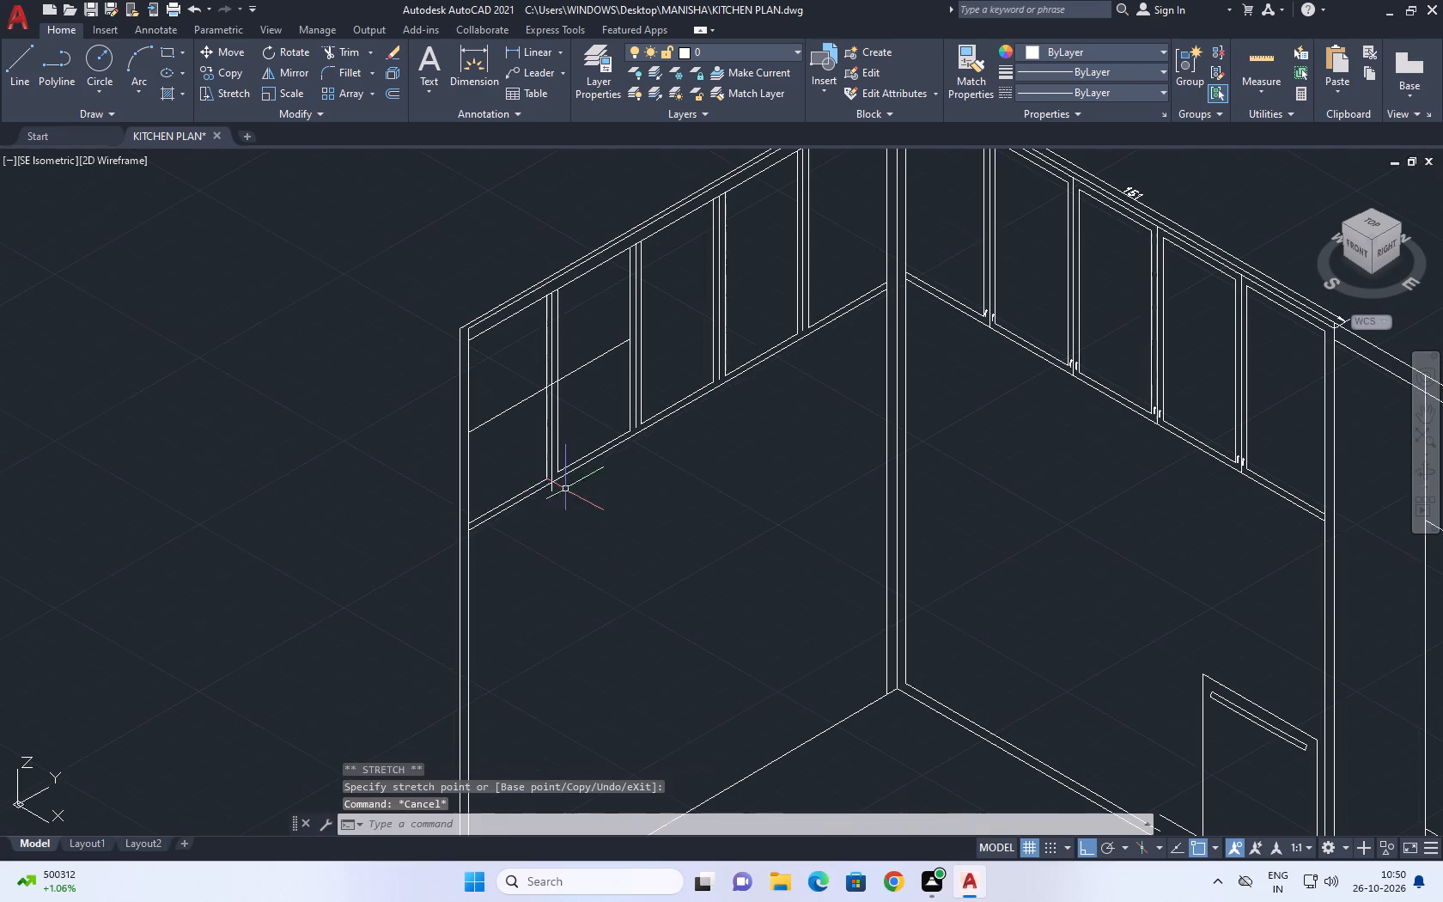
scroll(623, 431, "up", 6)
left_click_drag(826, 418, 814, 388)
left_click(780, 332)
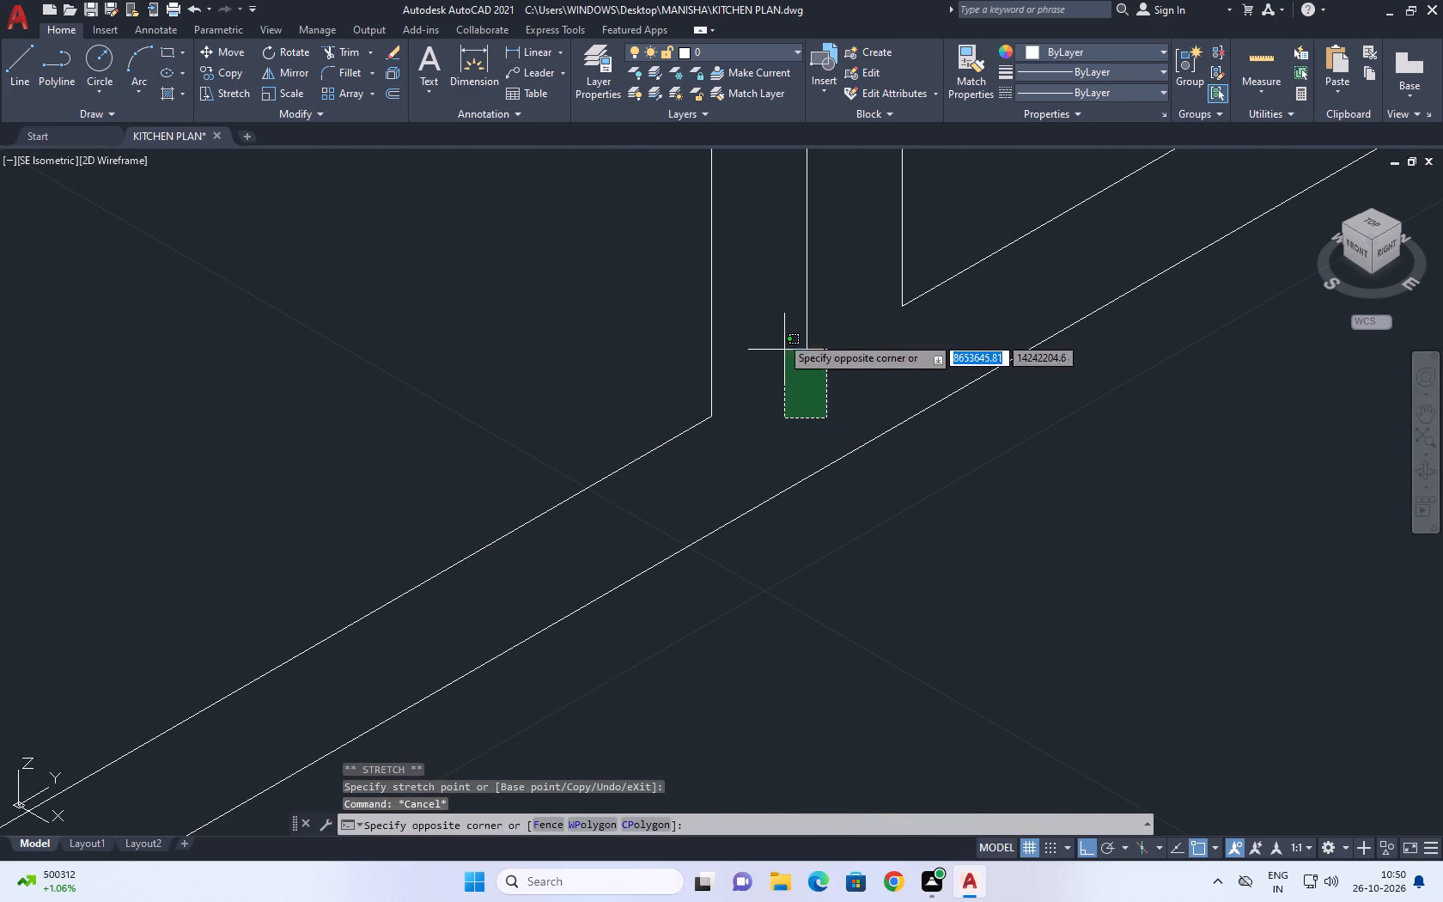
left_click(808, 363)
left_click_drag(813, 686, 802, 699)
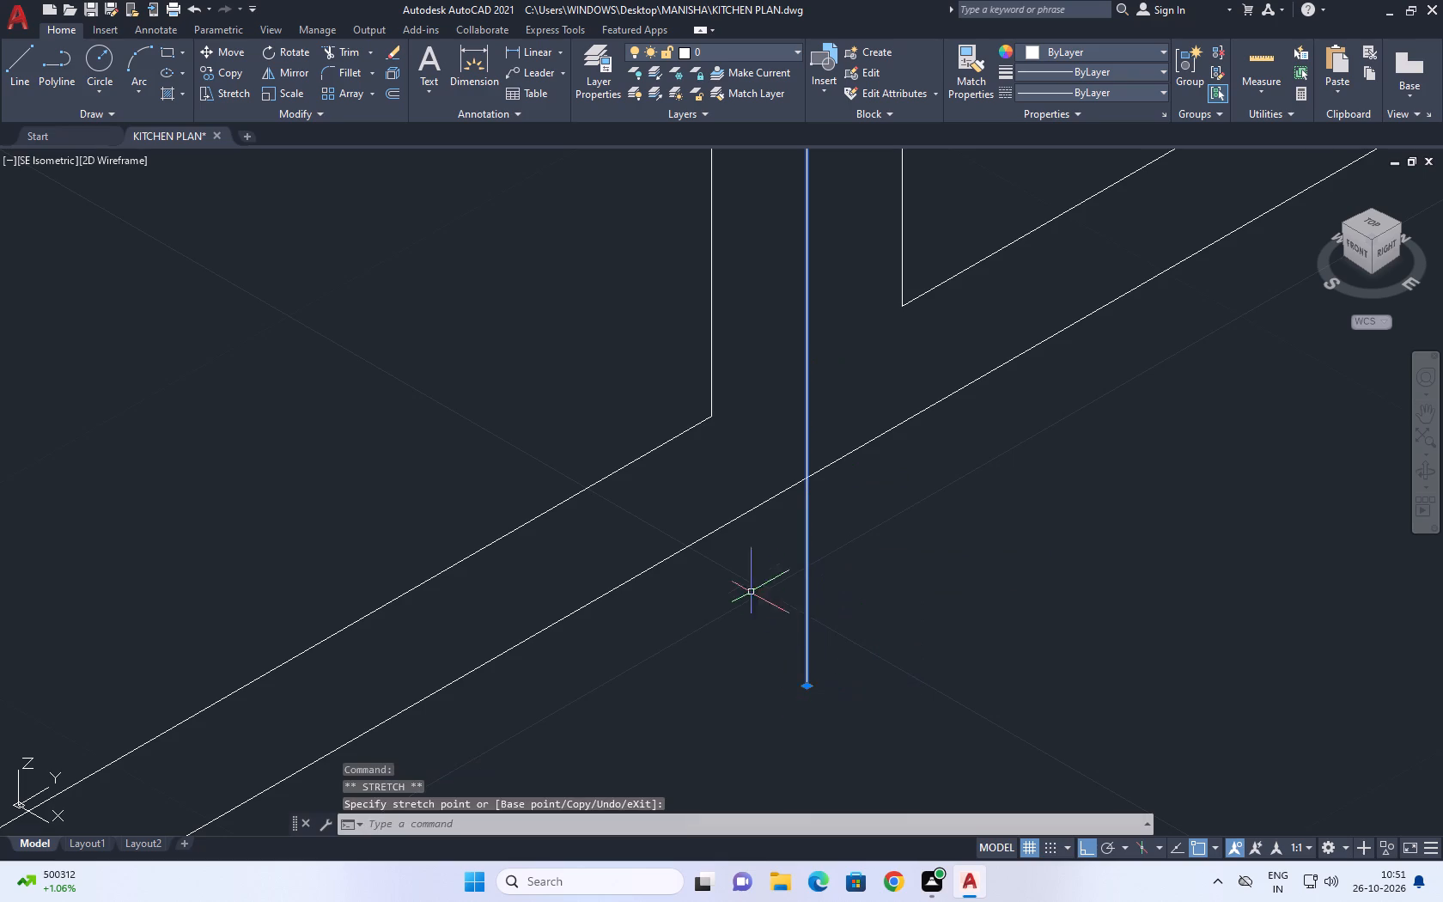
key("Escape")
Stretch the lower end of the centre line between the third and fourth bays straight down past the lower rail line.
scroll(746, 537, "down", 5)
middle_click_drag(1014, 572, 795, 706)
scroll(795, 713, "down", 1)
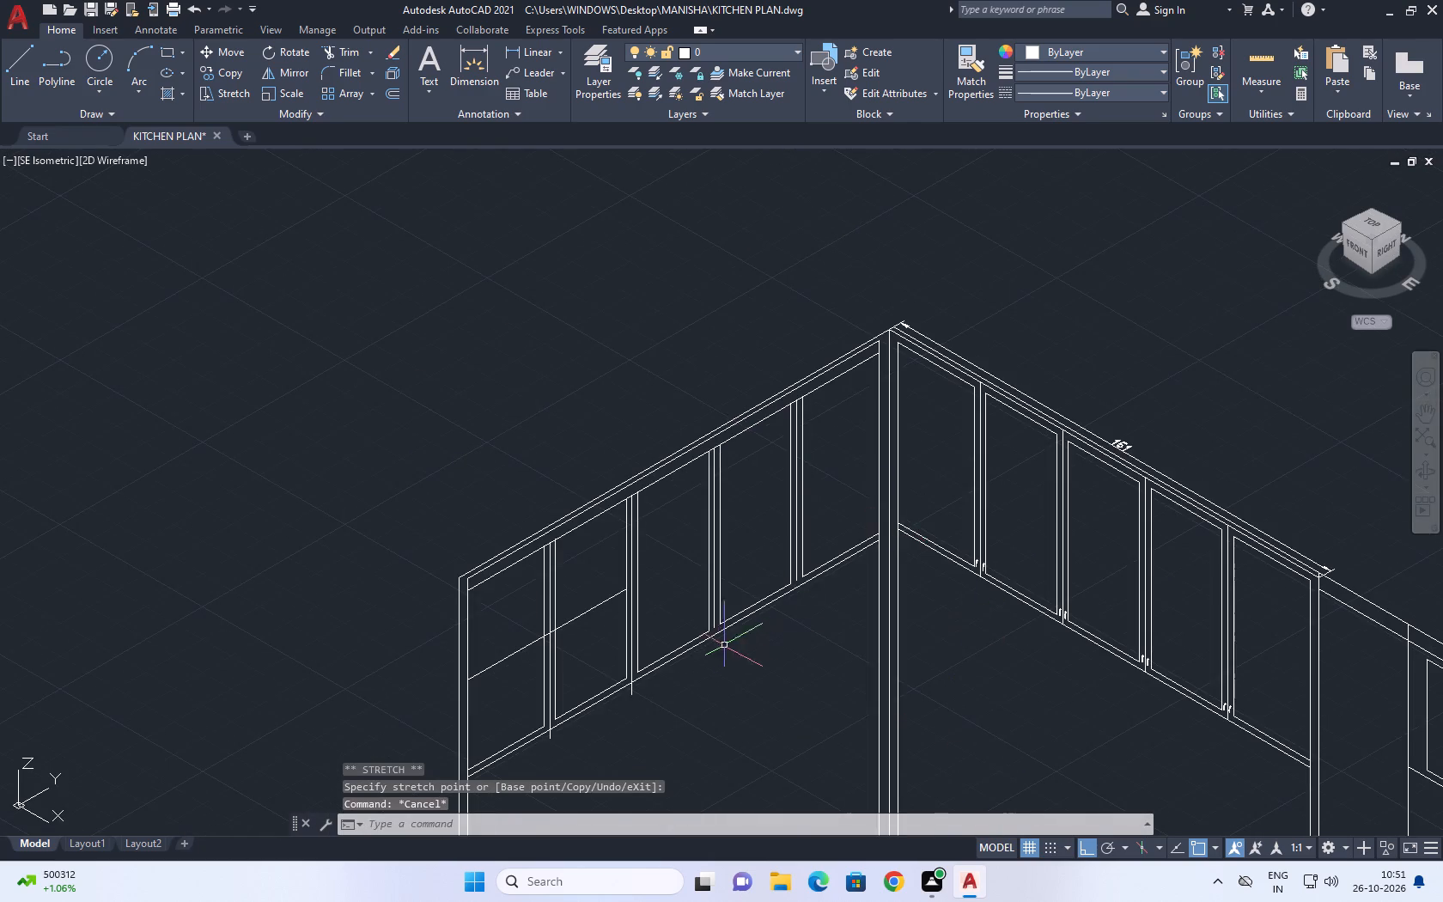
scroll(717, 647, "up", 4)
scroll(673, 565, "up", 3)
left_click_drag(766, 478, 747, 440)
left_click(690, 337)
left_click_drag(735, 489, 722, 465)
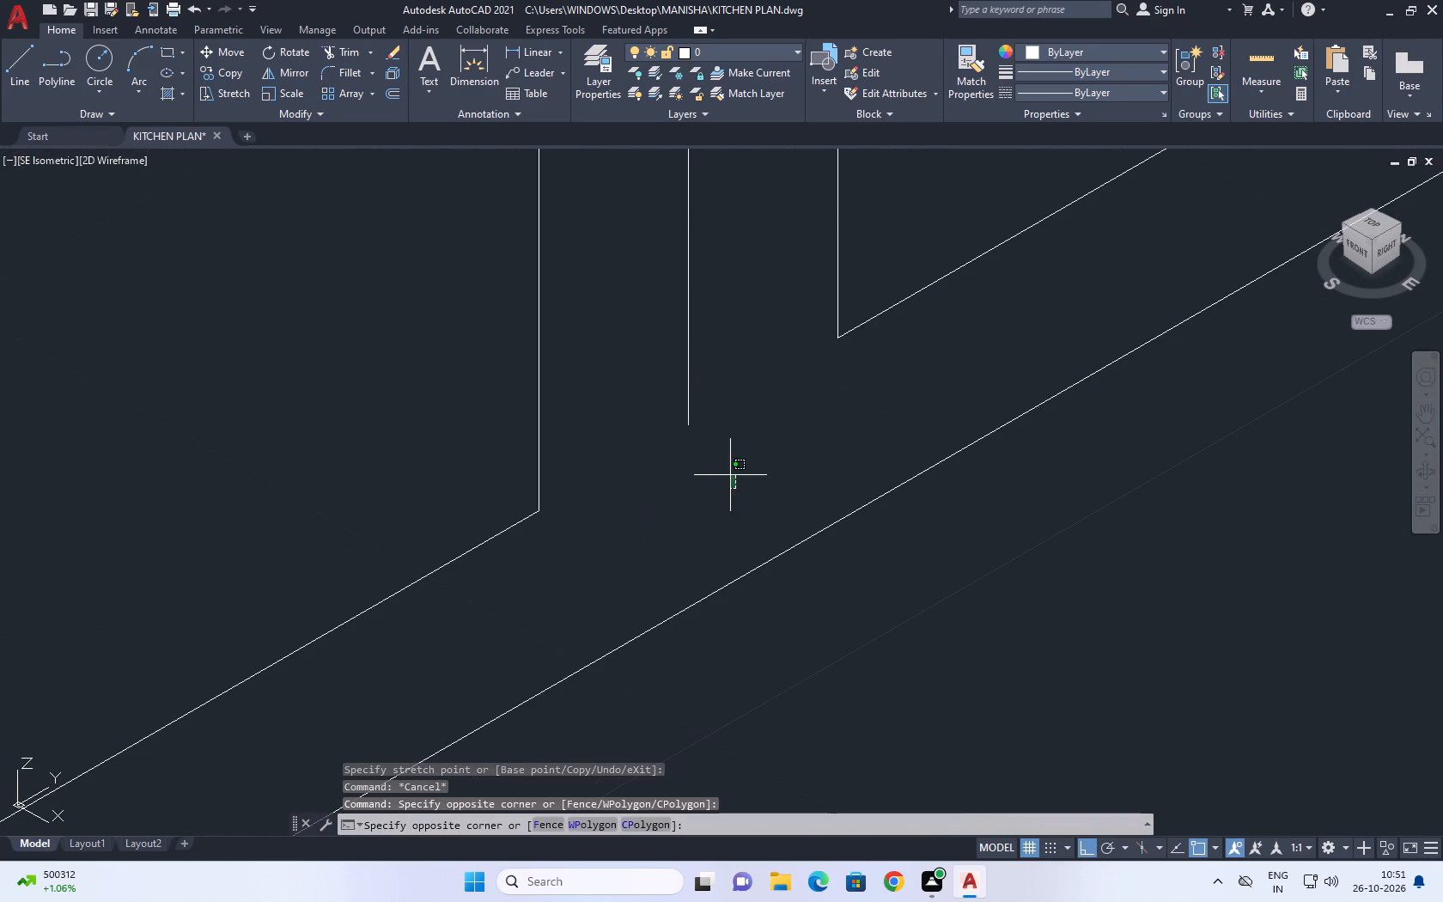
left_click_drag(722, 465, 716, 456)
left_click(655, 343)
left_click(688, 427)
scroll(705, 319, "down", 5)
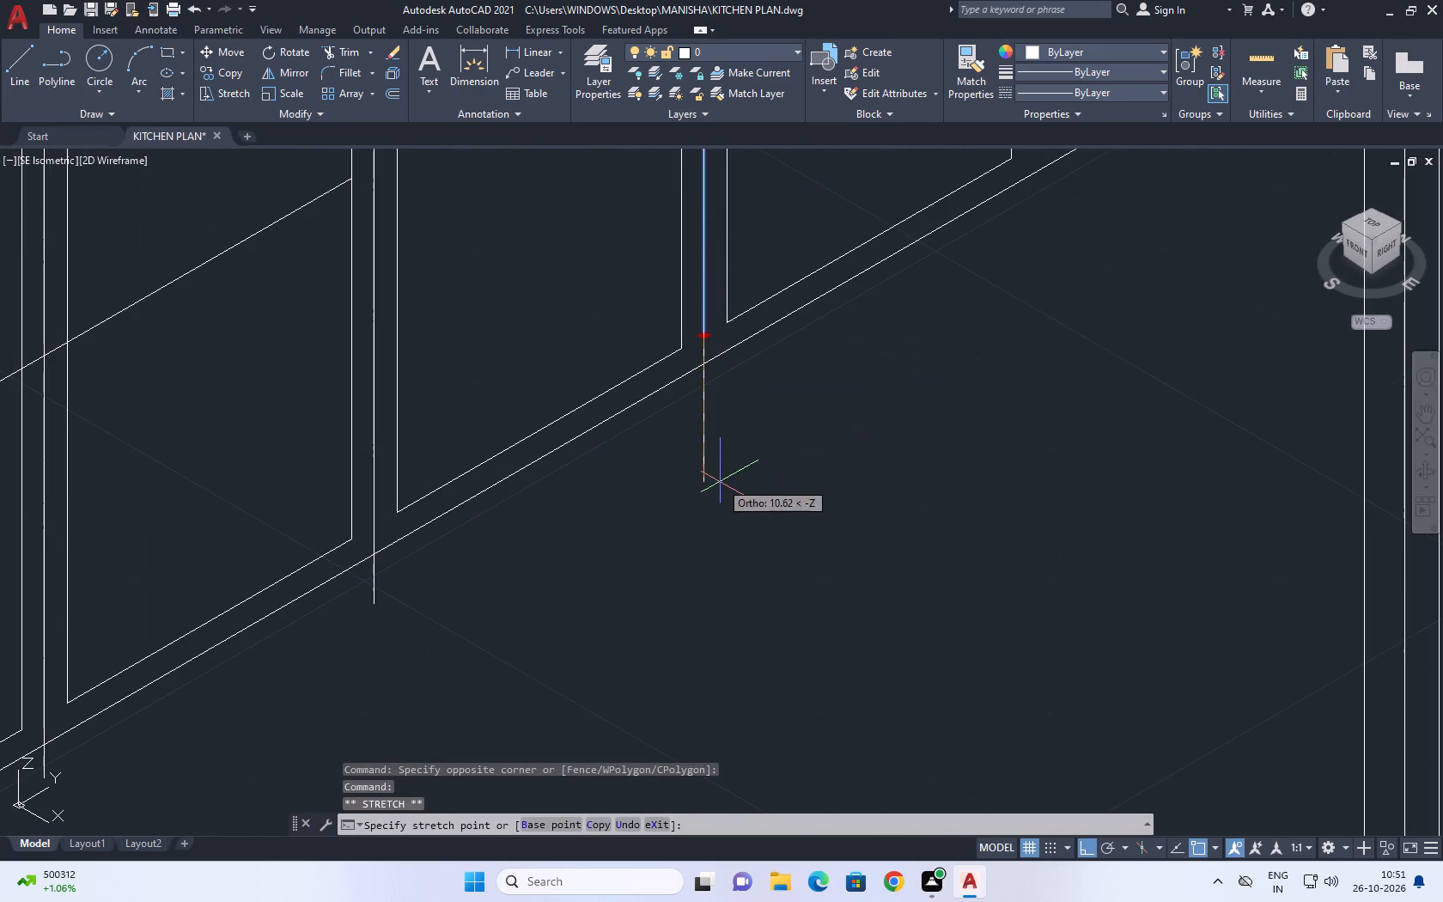
left_click(697, 552)
key("Escape")
Stretch the lower end of the centre line between the fourth and fifth bays straight down past the lower rail line.
scroll(714, 437, "down", 5)
scroll(724, 362, "up", 4)
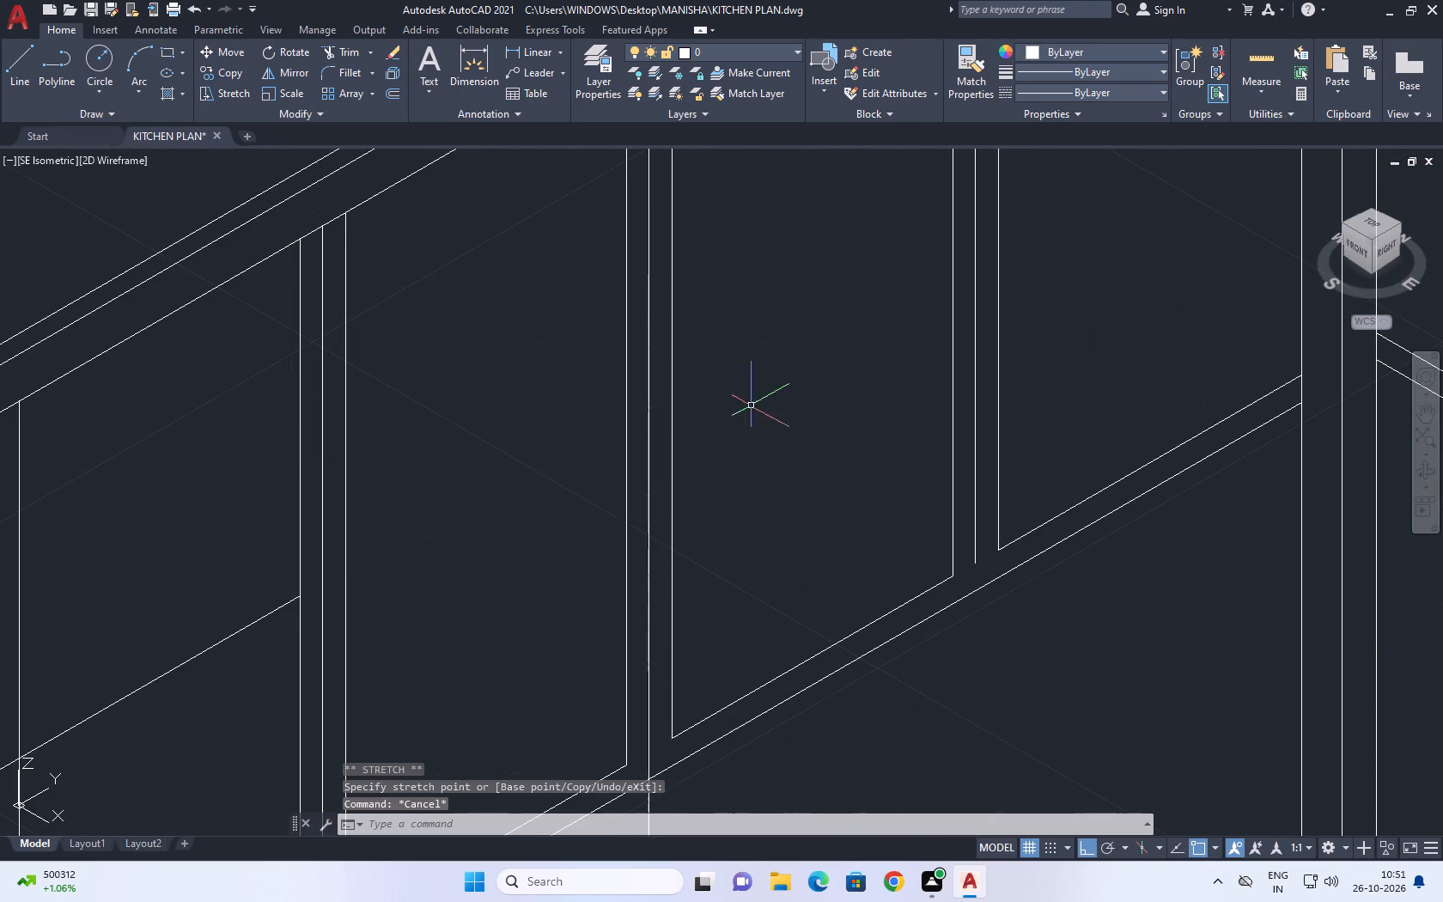
left_click(977, 568)
left_click(971, 546)
left_click(971, 563)
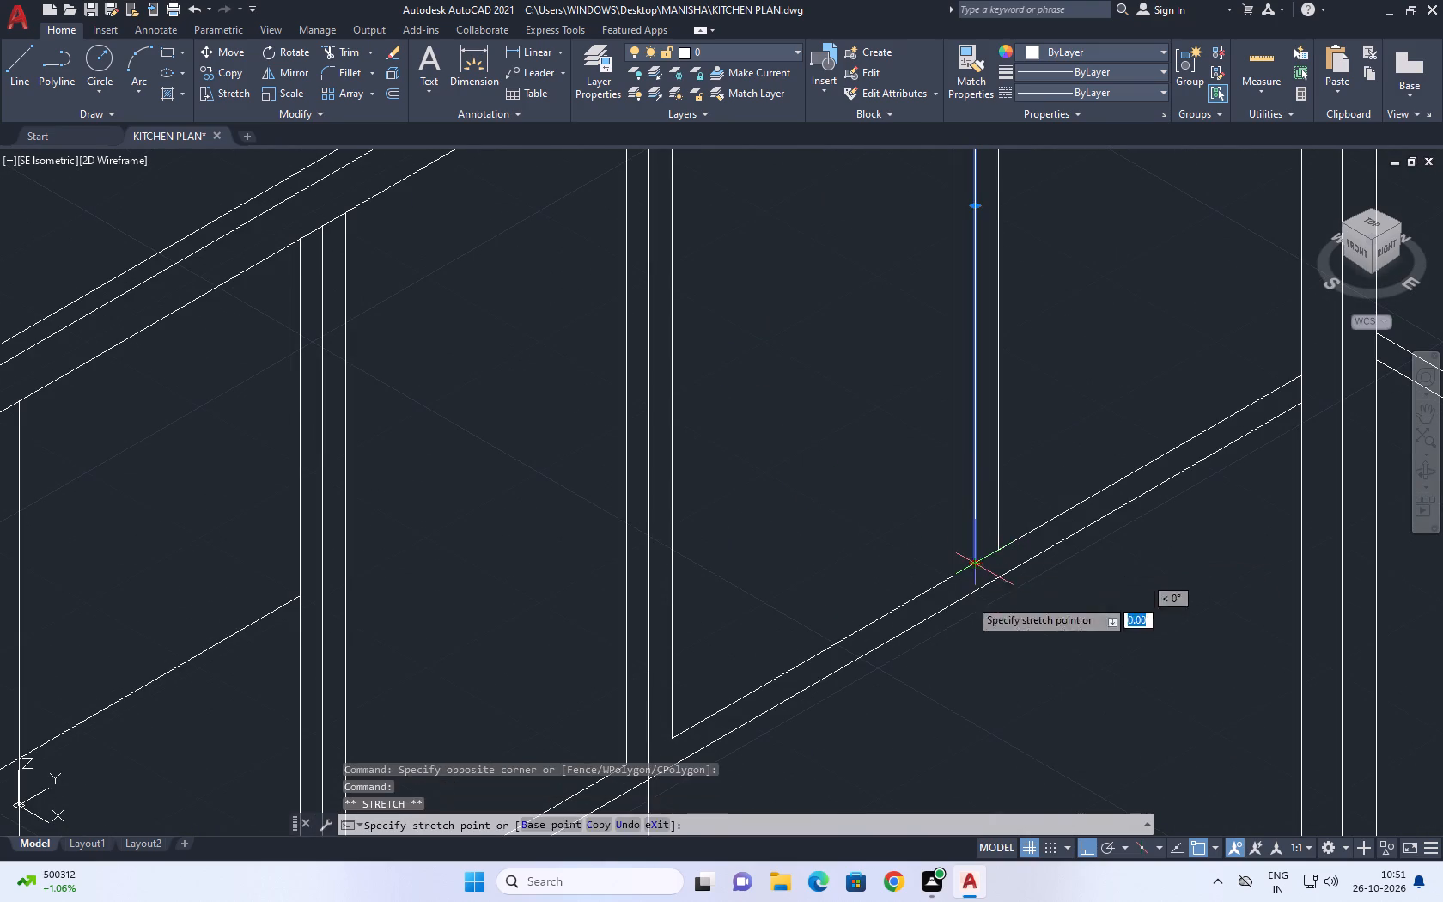
left_click(960, 694)
key("Escape")
Shorten the overshooting centre line between the fourth and fifth bays to the lower rail line.
scroll(909, 475, "down", 1)
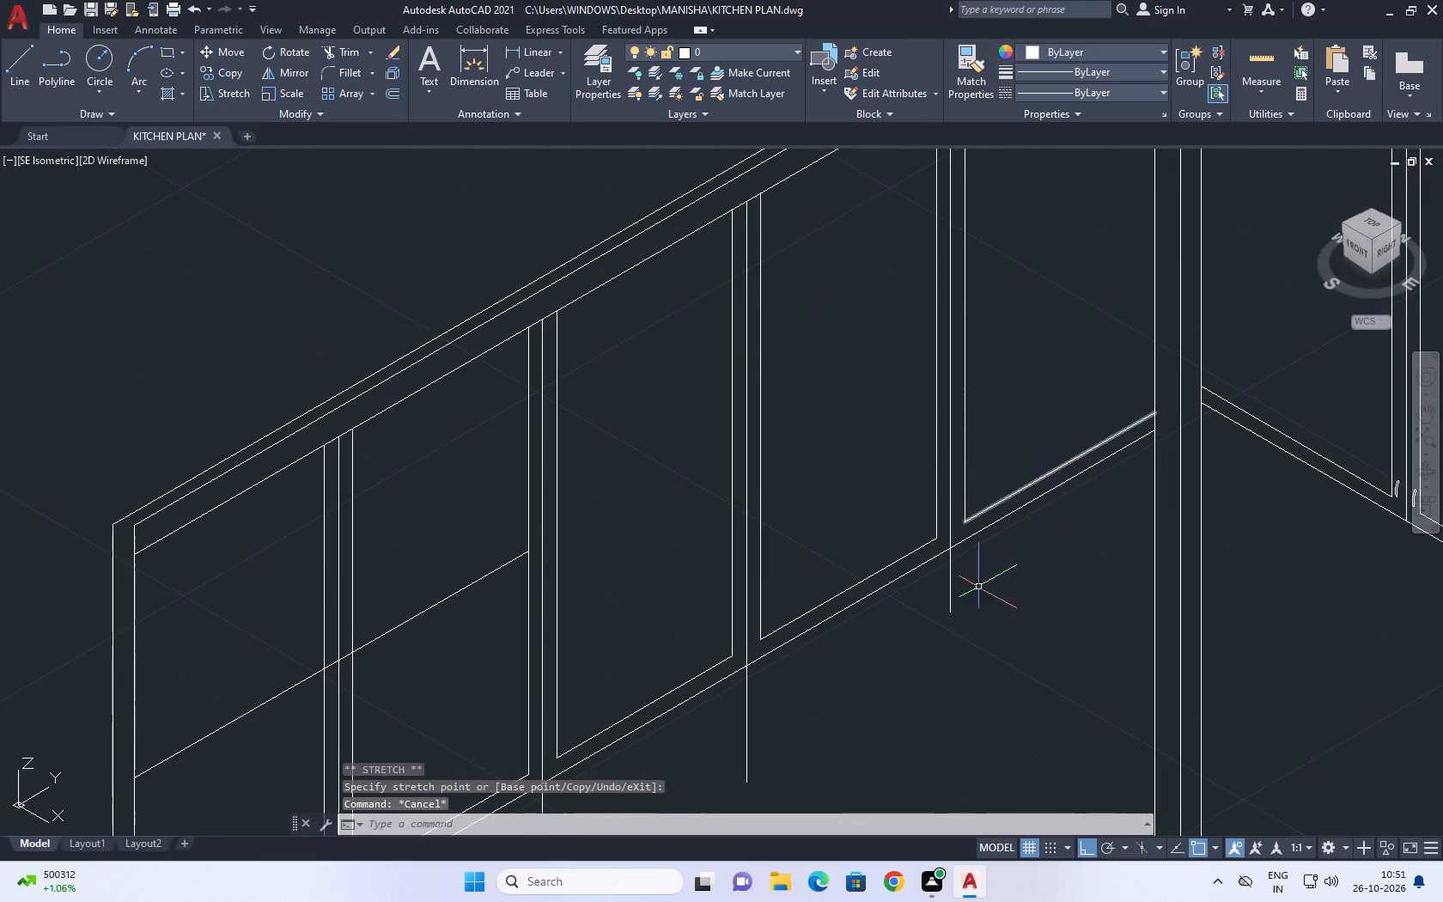
middle_click_drag(953, 566, 961, 512)
left_click(965, 543)
left_click(940, 555)
left_click(959, 562)
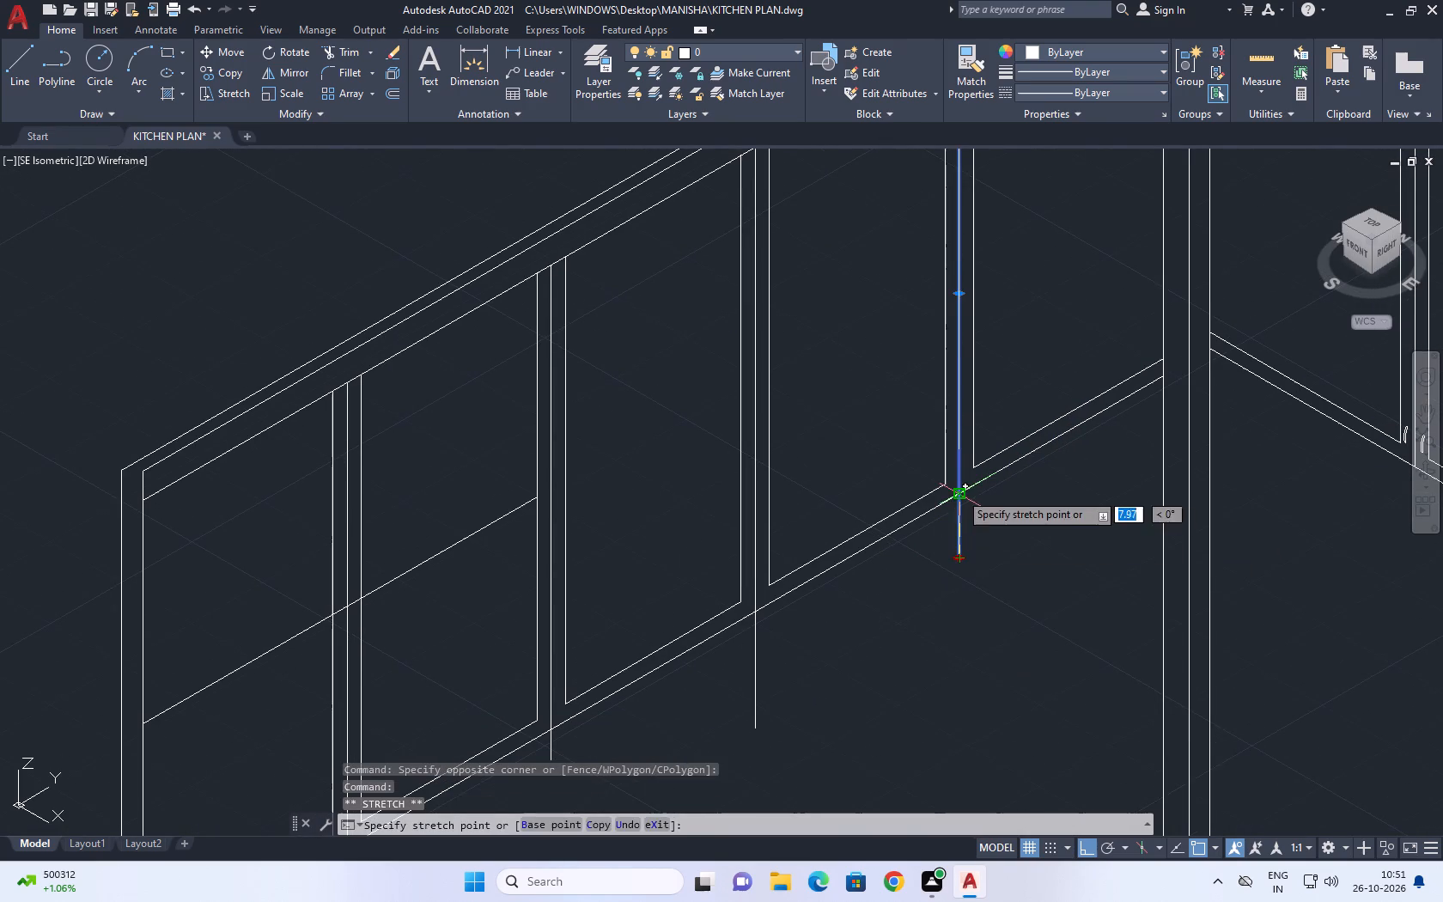
left_click(958, 490)
Shorten the overshooting centre line between the third and fourth bays to the lower rail line.
middle_click_drag(869, 626, 874, 451)
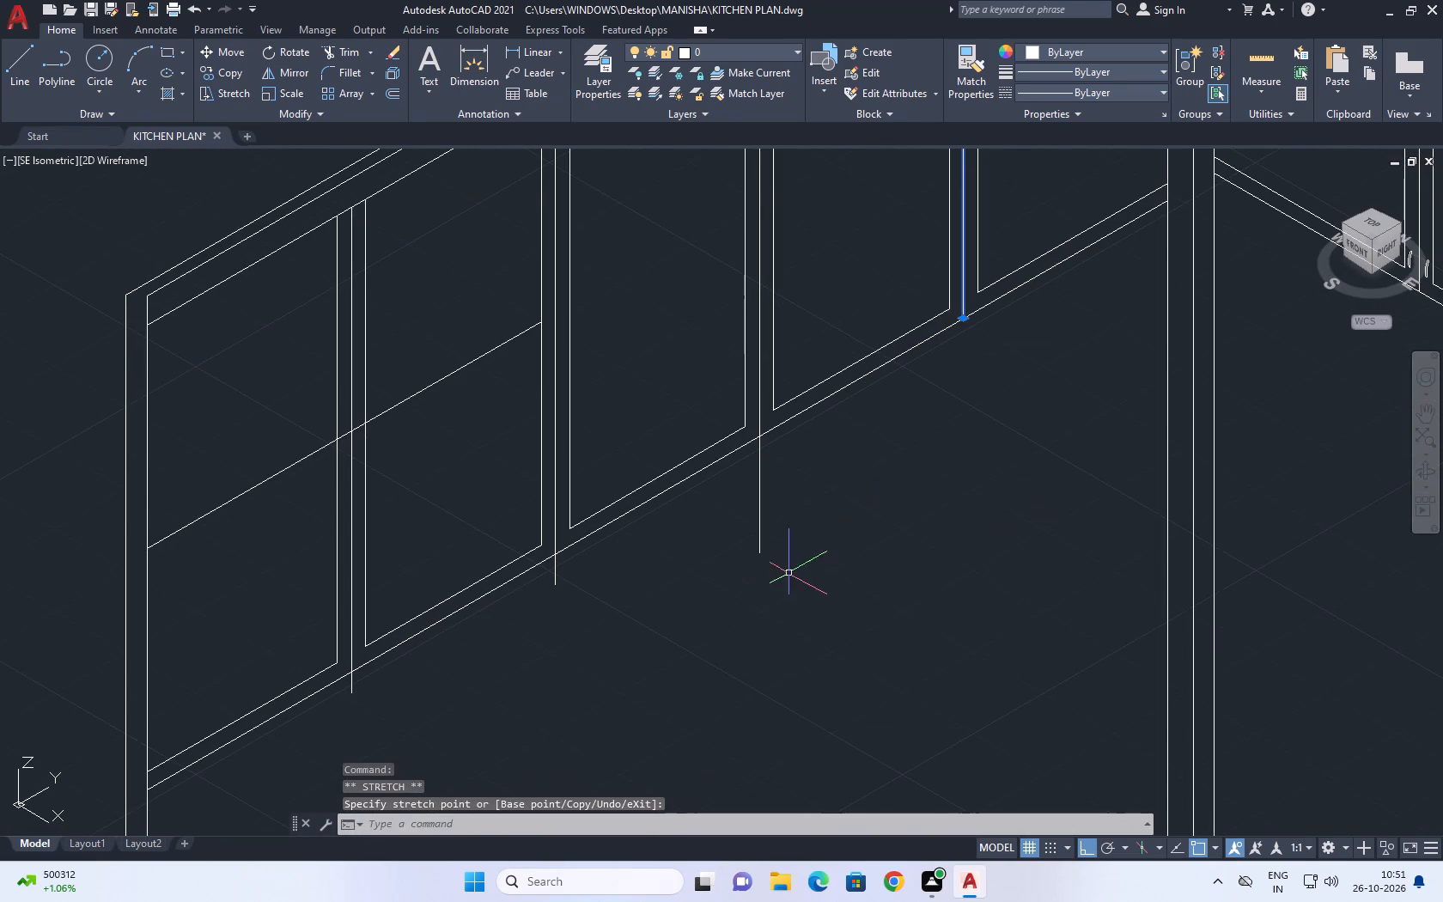
left_click(788, 572)
left_click(759, 541)
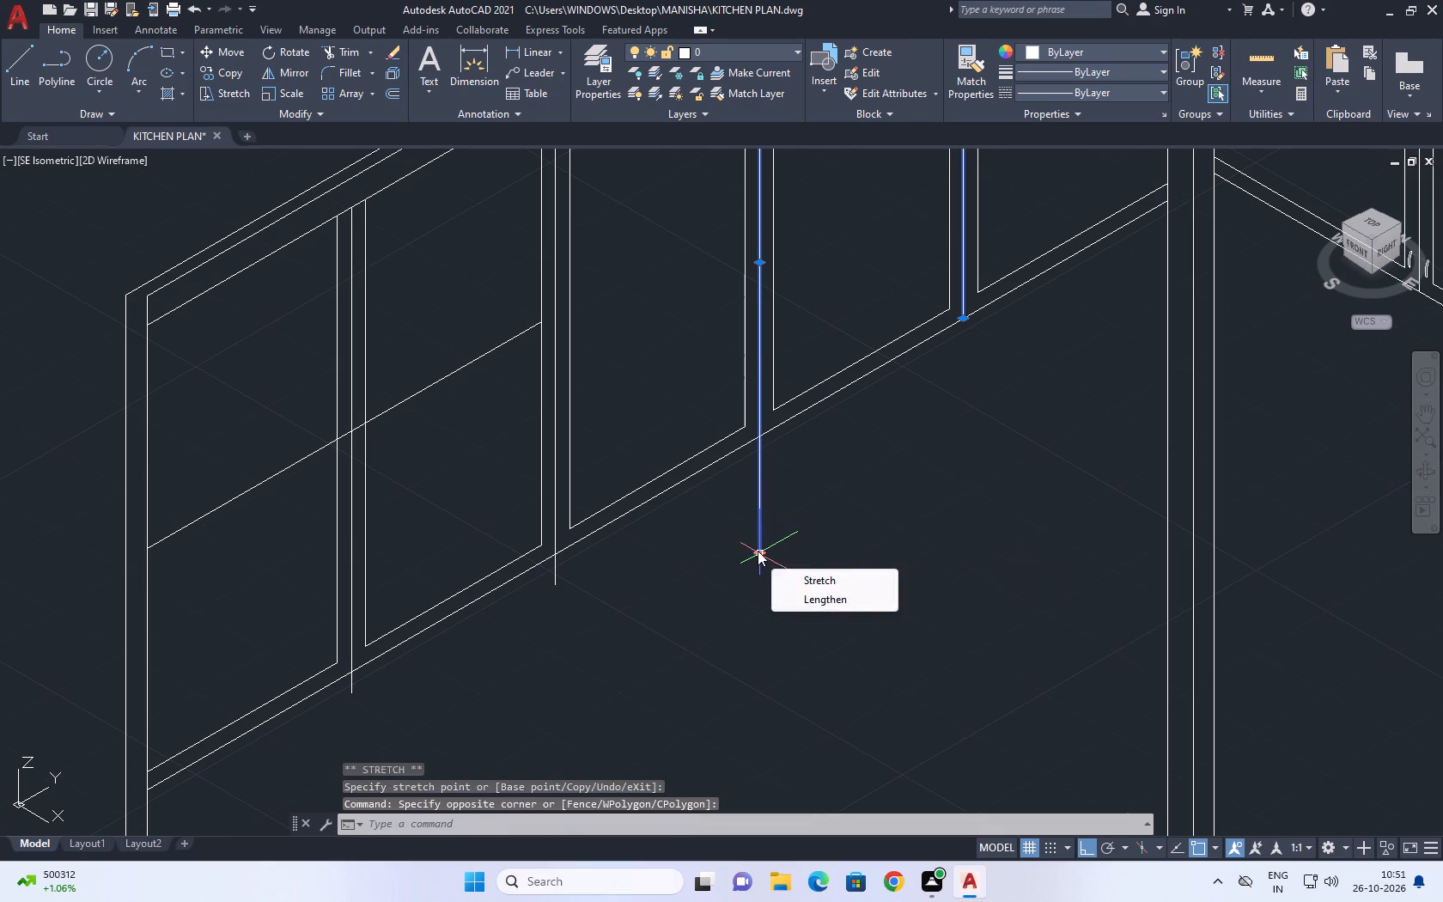
left_click(758, 552)
left_click(758, 437)
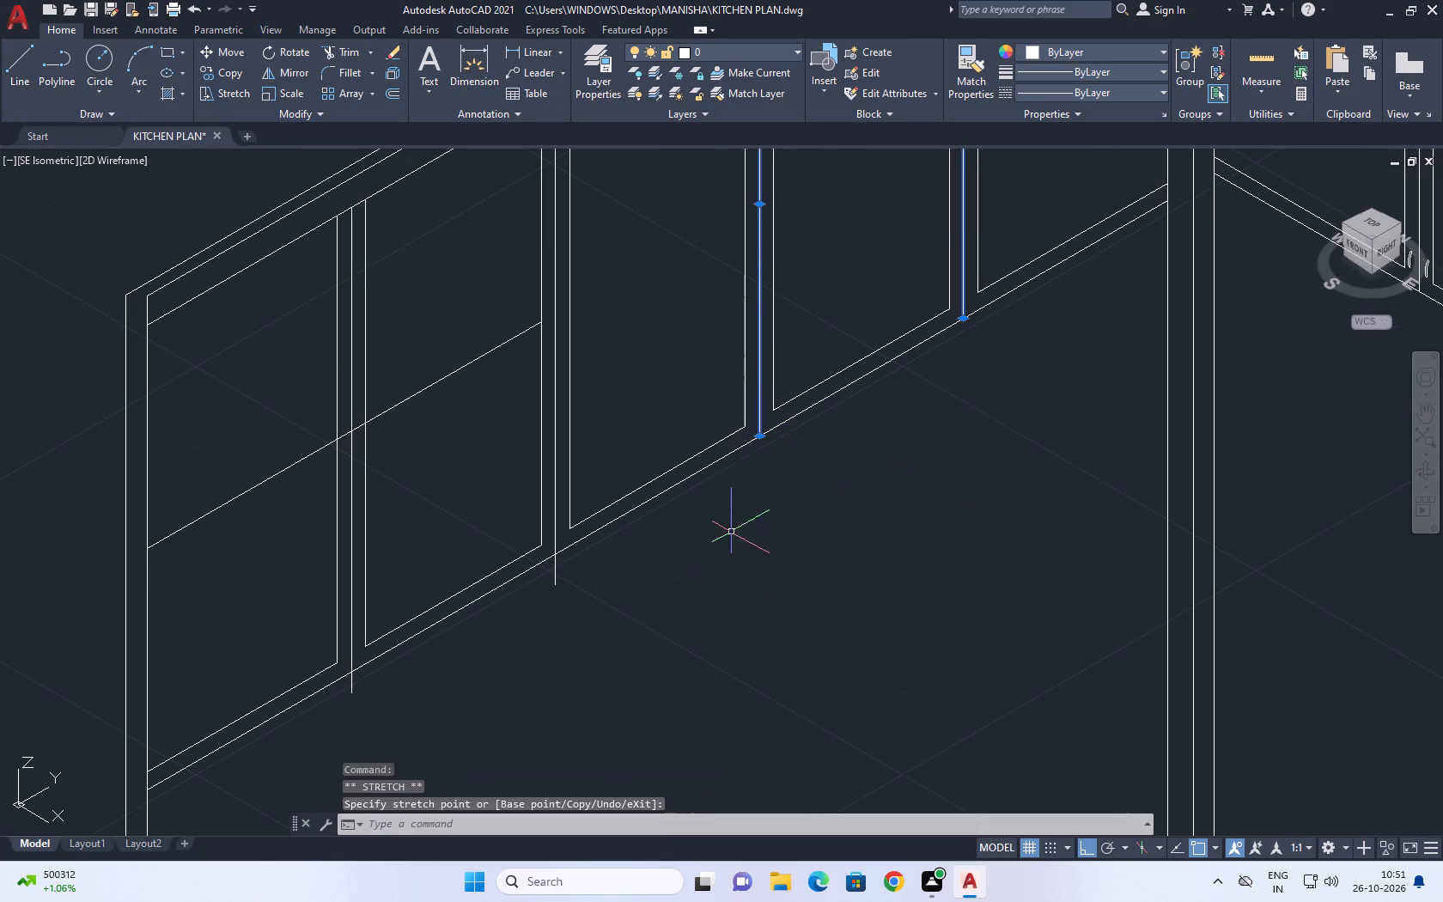
Shorten the overshooting centre line between the second and third bays to the lower rail line.
middle_click_drag(637, 558, 742, 494)
scroll(669, 521, "up", 2)
left_click(630, 481)
left_click_drag(694, 508, 694, 500)
left_click(695, 489)
left_click(627, 545)
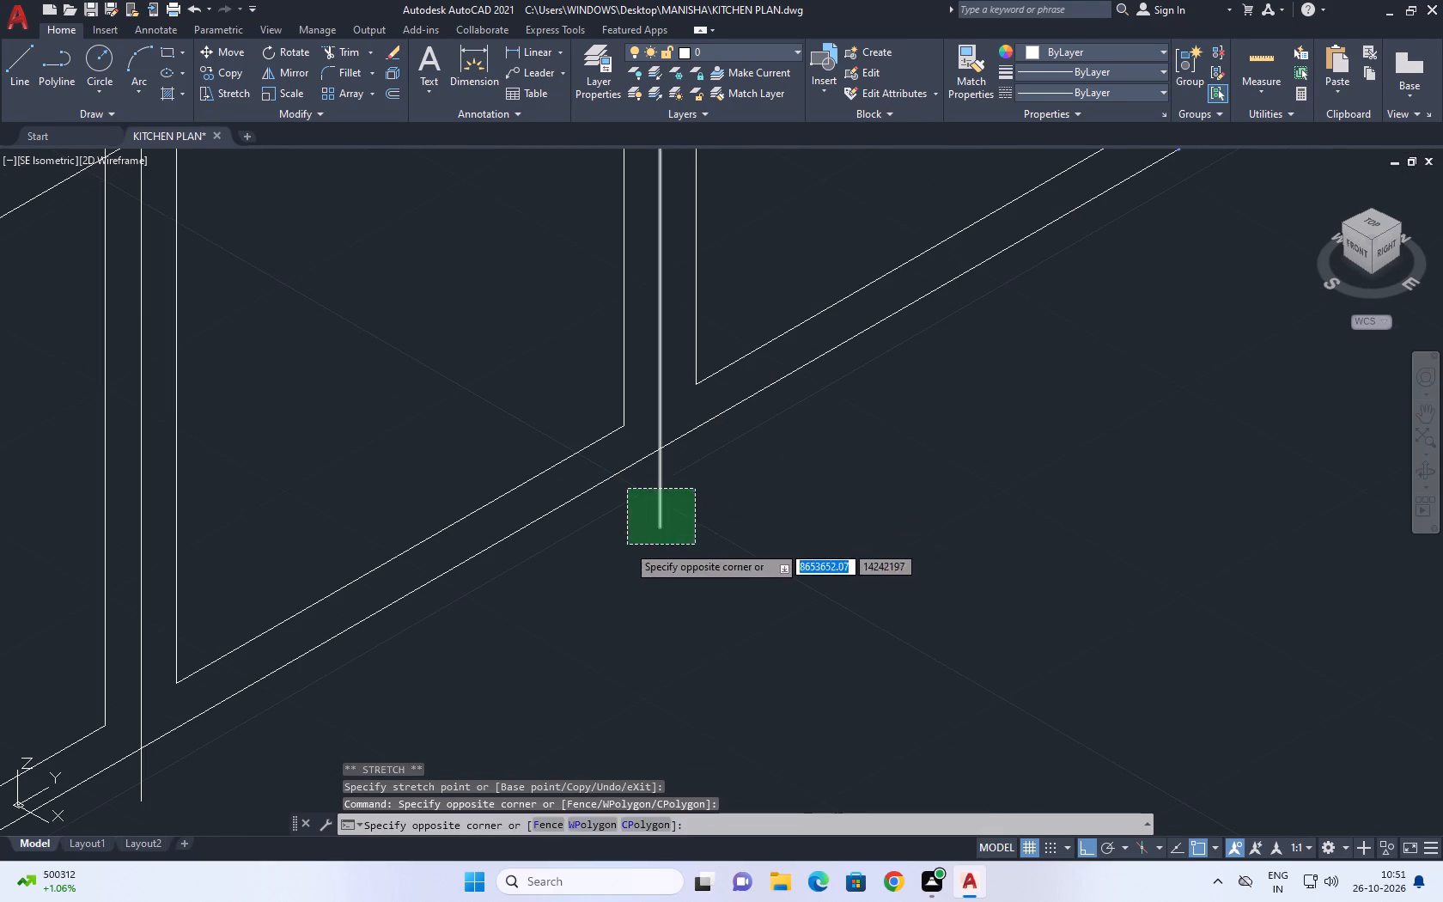
left_click(660, 527)
left_click(663, 453)
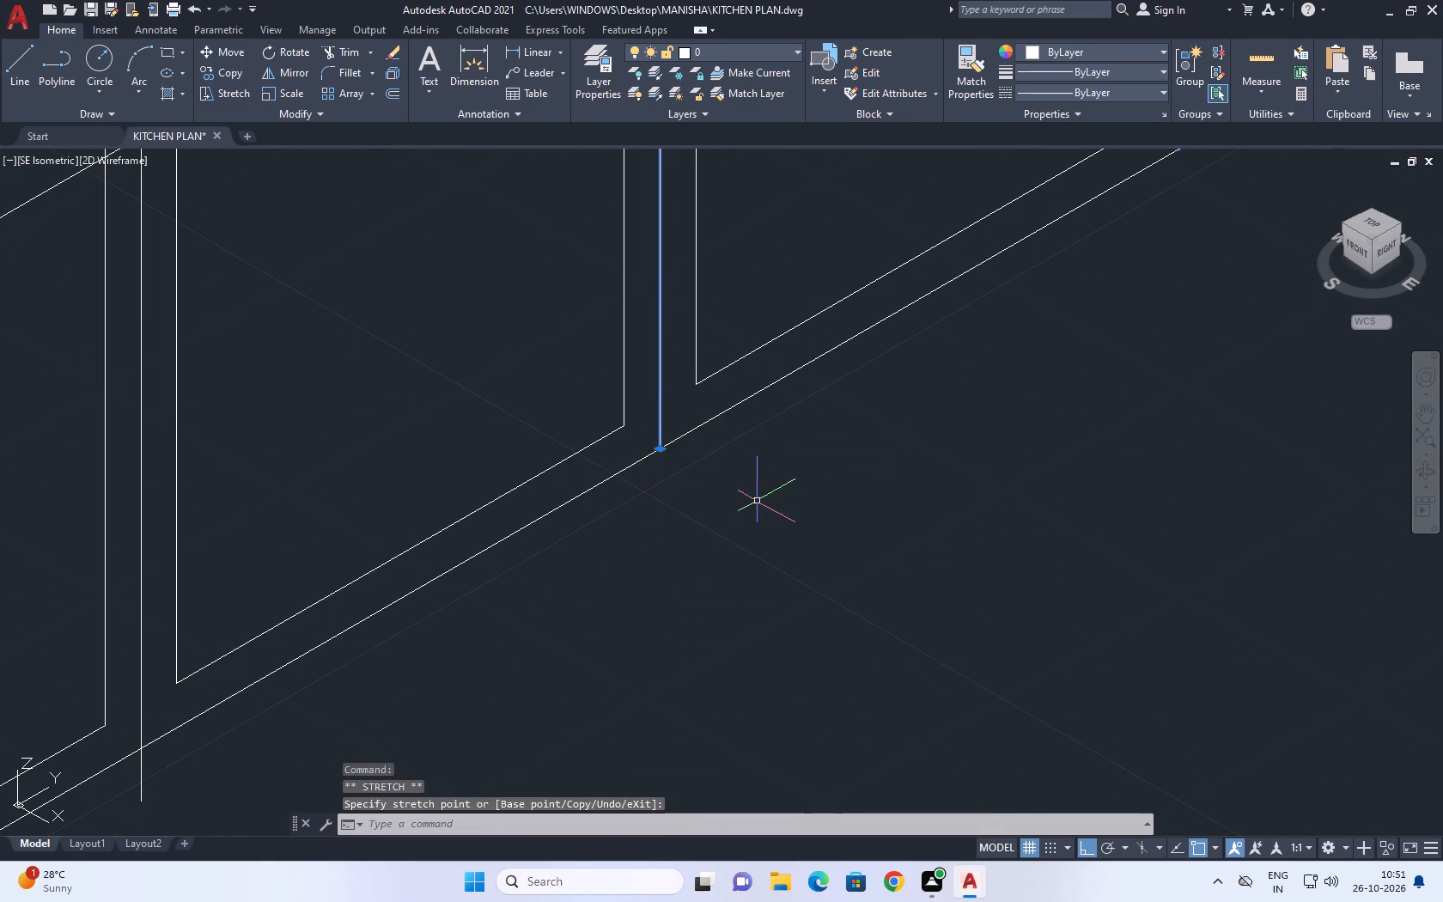
Shorten the overshooting centre line between the first and second bays to the lower rail line.
scroll(775, 512, "down", 4)
scroll(704, 568, "up", 4)
scroll(522, 510, "up", 2)
left_click_drag(697, 448, 687, 455)
left_click(571, 502)
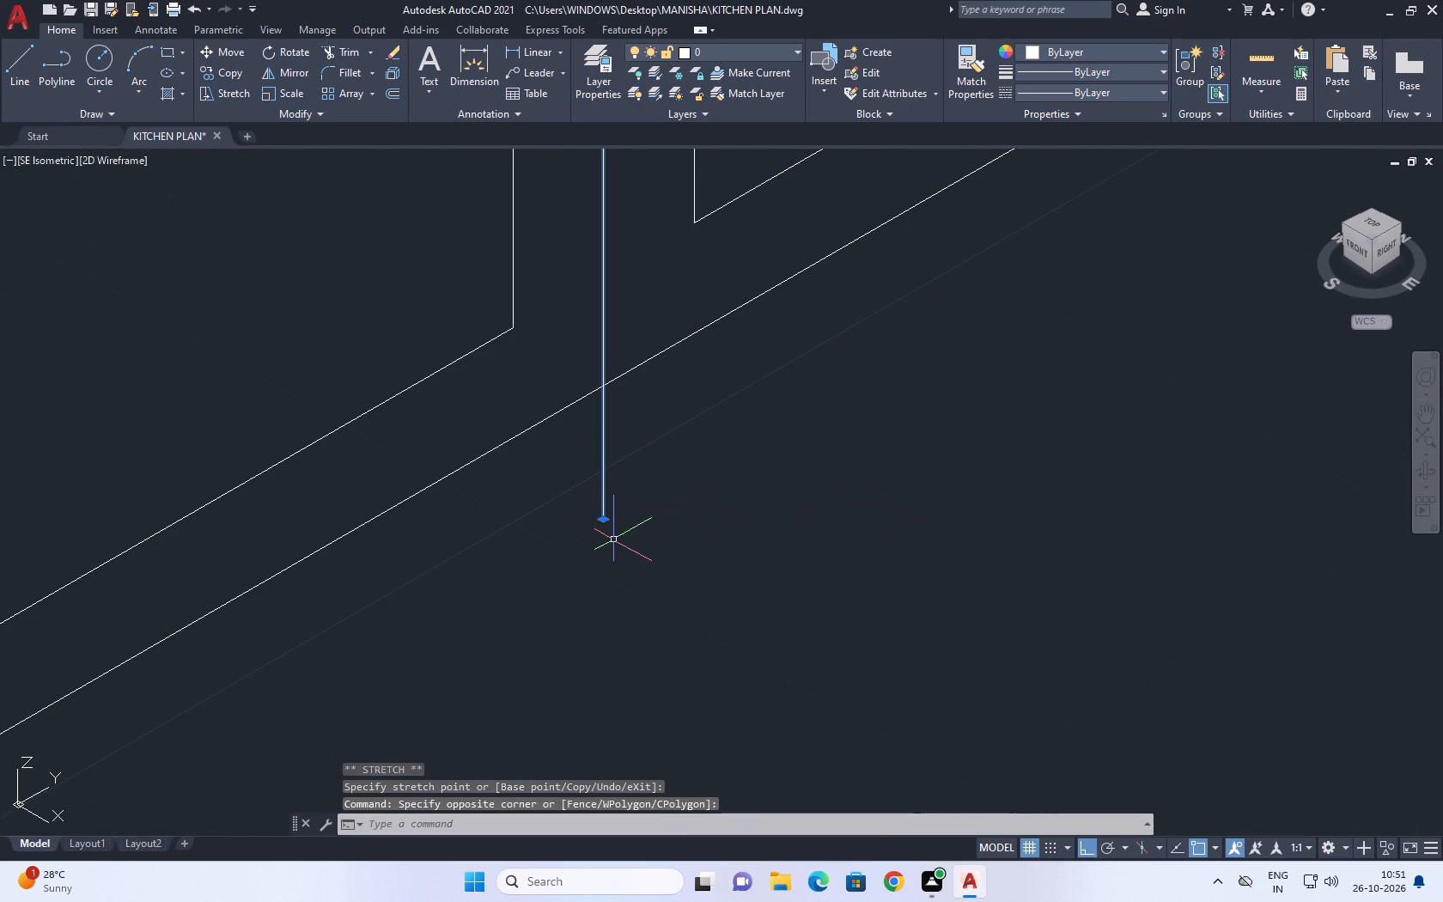
left_click(605, 519)
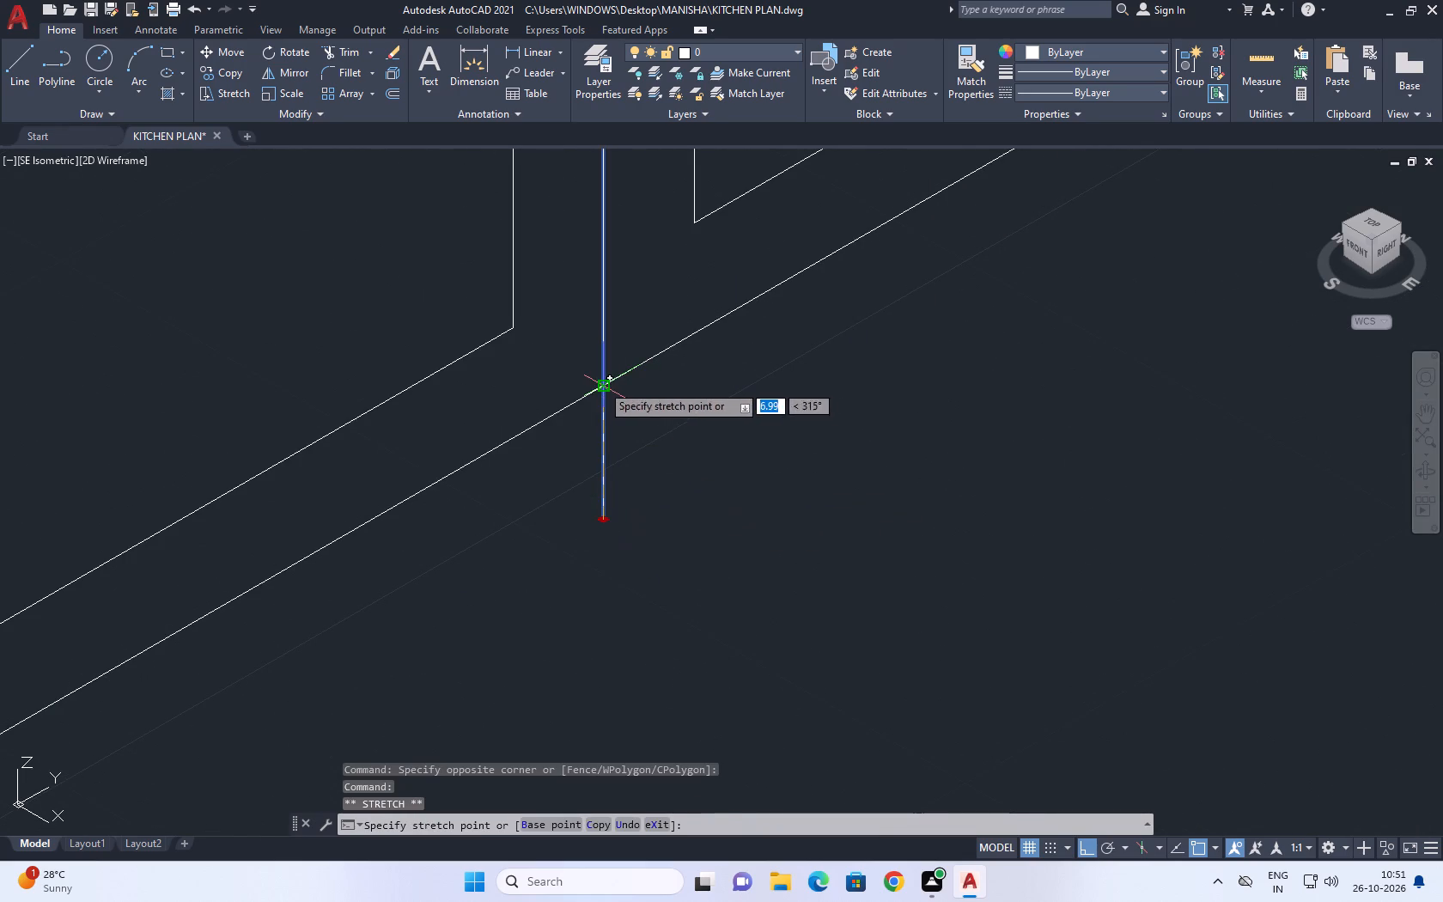
left_click(601, 384)
key("Escape")
Copy the mid-height line across the first two bays 2 units straight up.
scroll(679, 434, "down", 4)
middle_click_drag(788, 375, 773, 625)
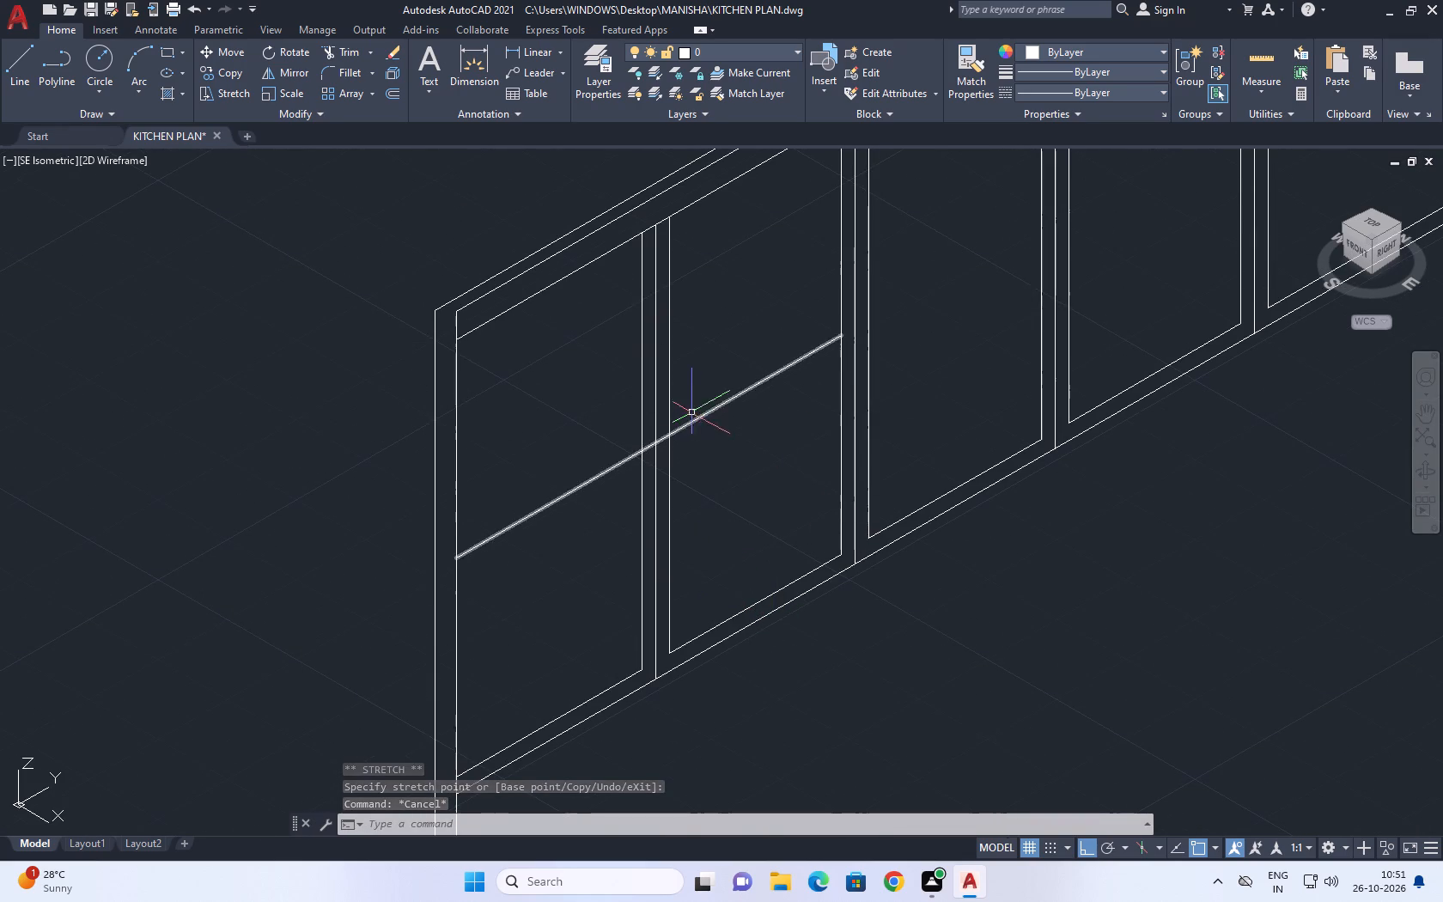
middle_click_drag(691, 411, 837, 388)
middle_click_drag(778, 465, 789, 396)
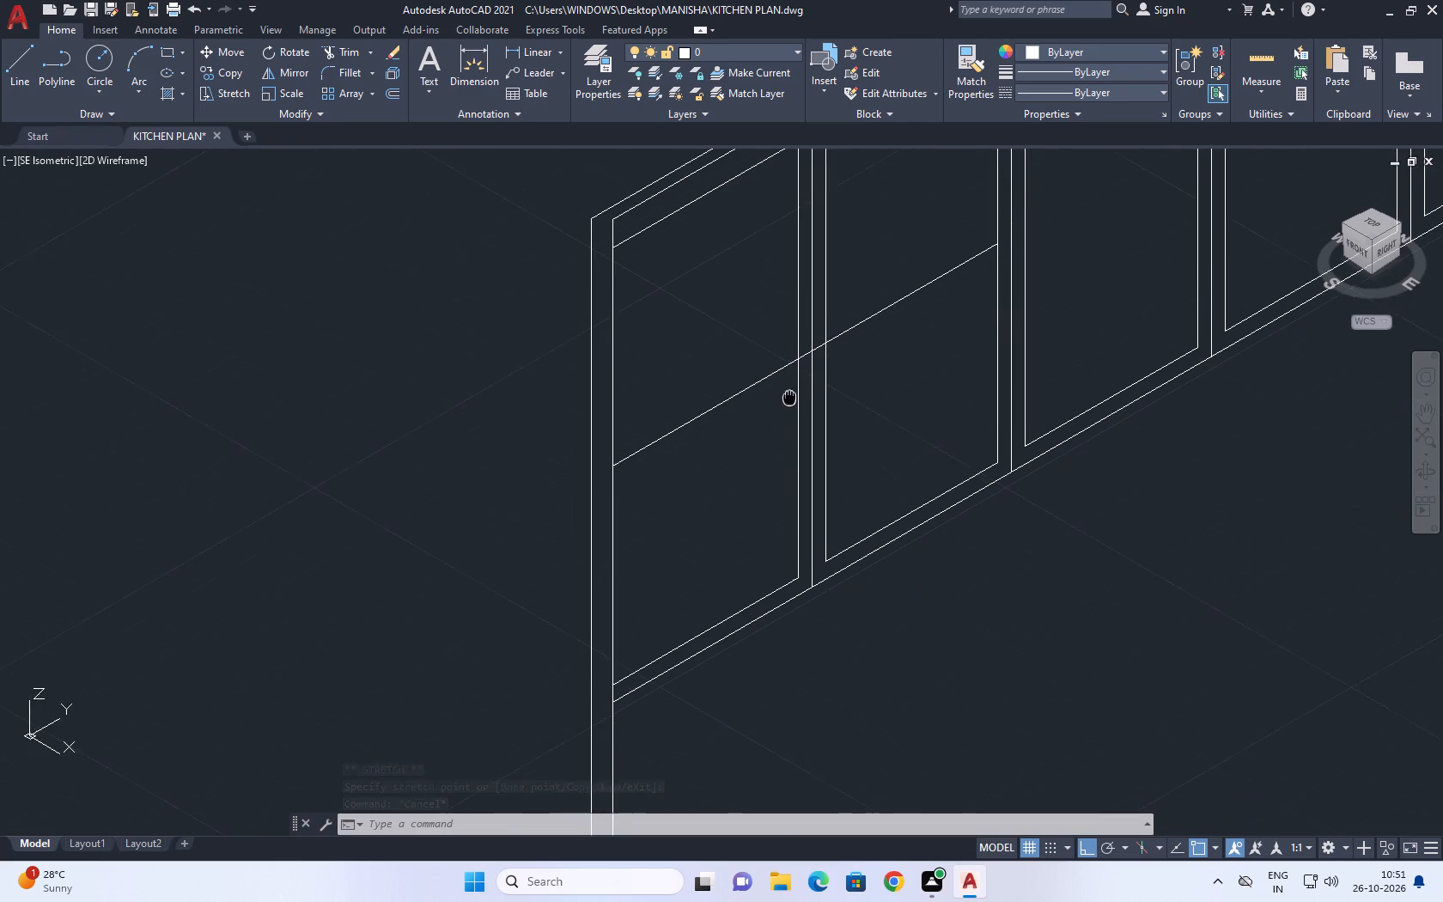
middle_click_drag(789, 396, 795, 394)
left_click(712, 414)
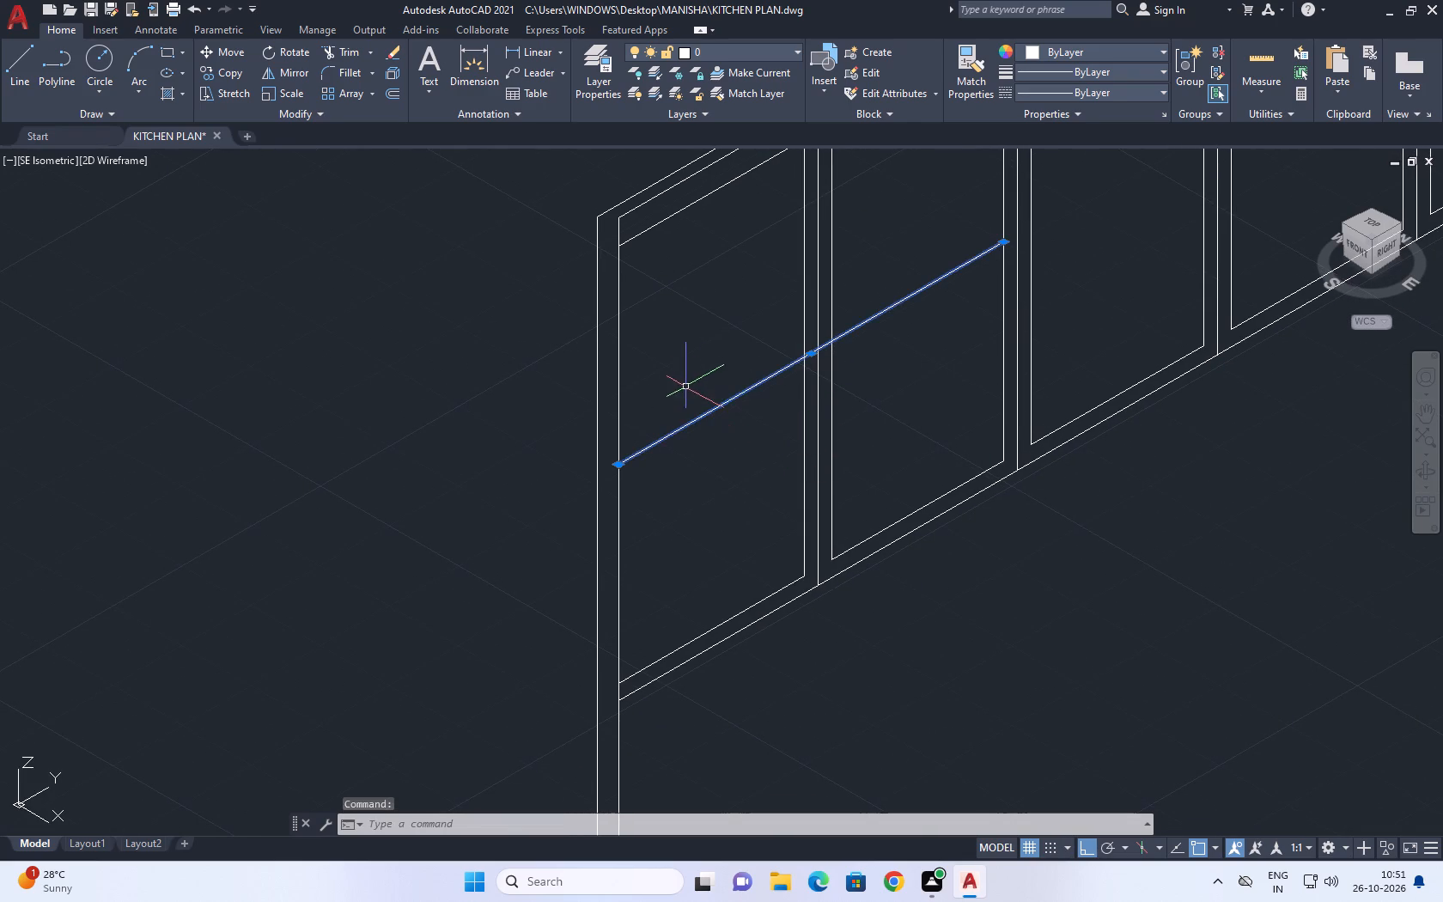
middle_click_drag(696, 392, 733, 495)
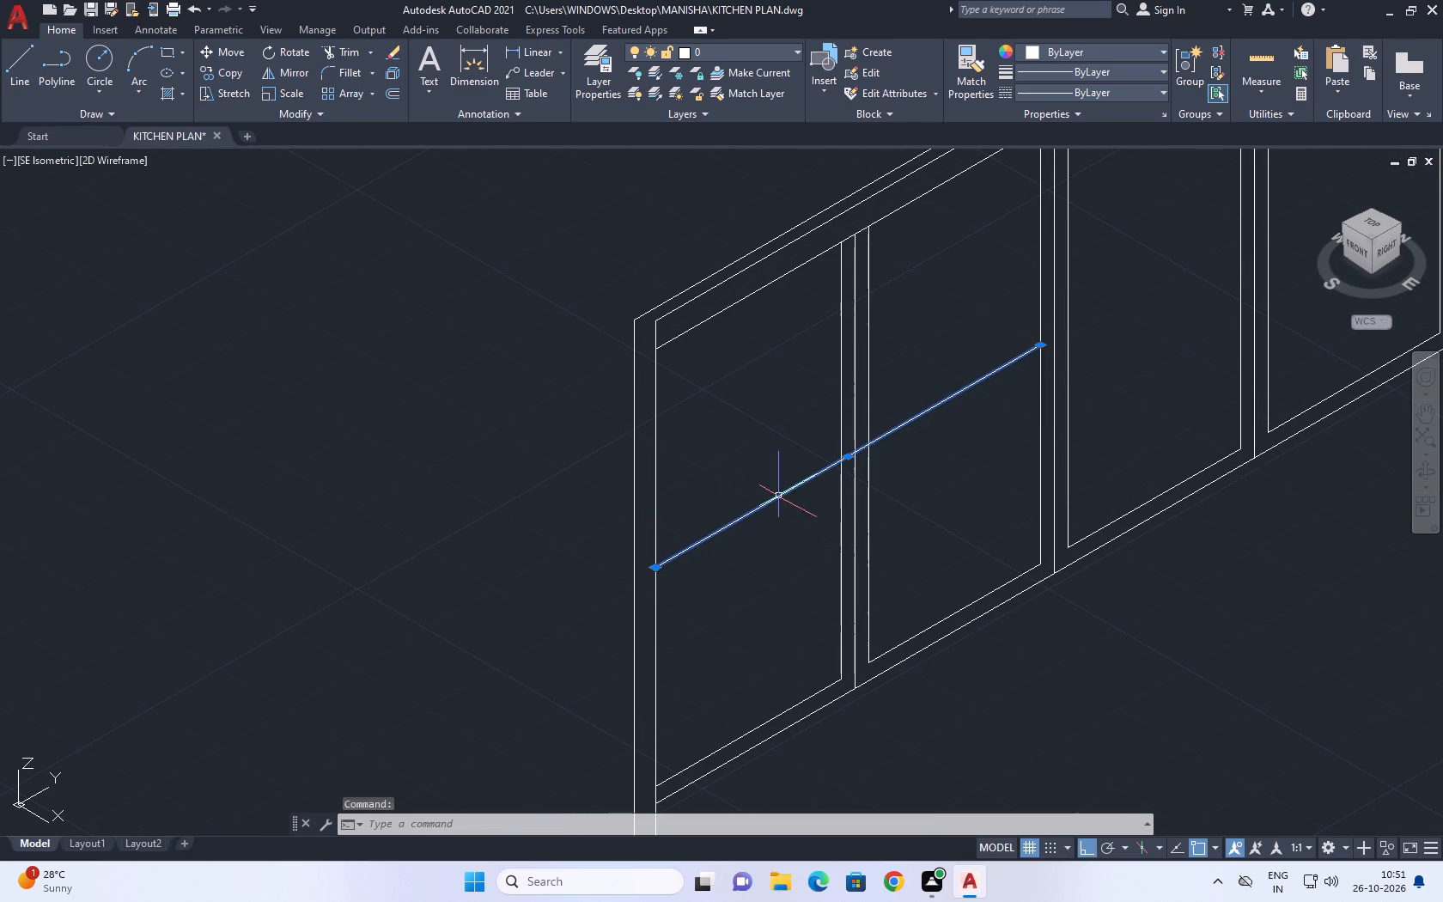
key("c")
key("o")
key("space")
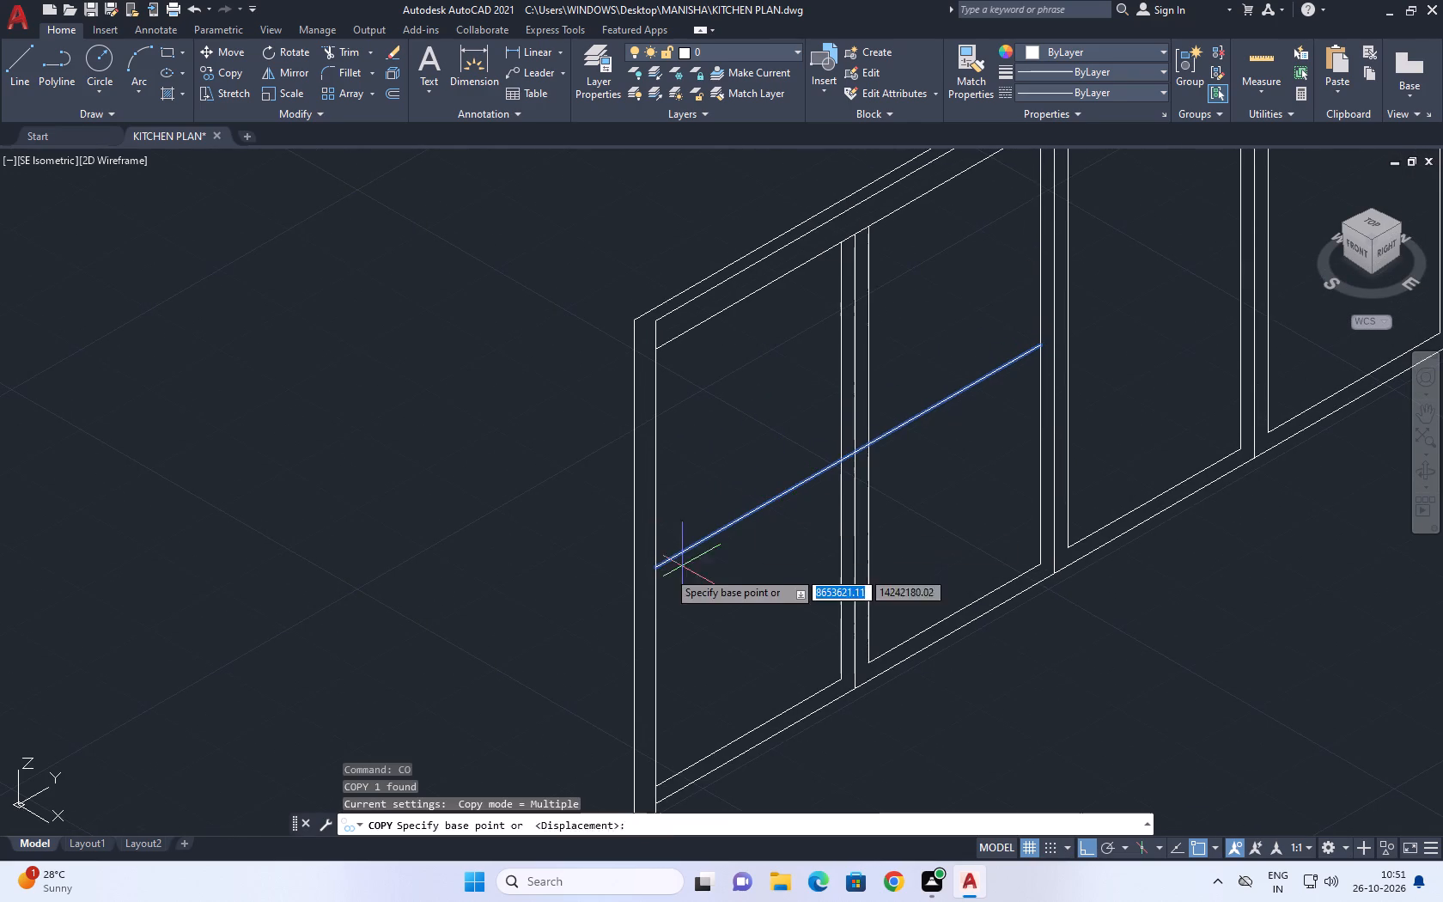
left_click(655, 566)
key("2")
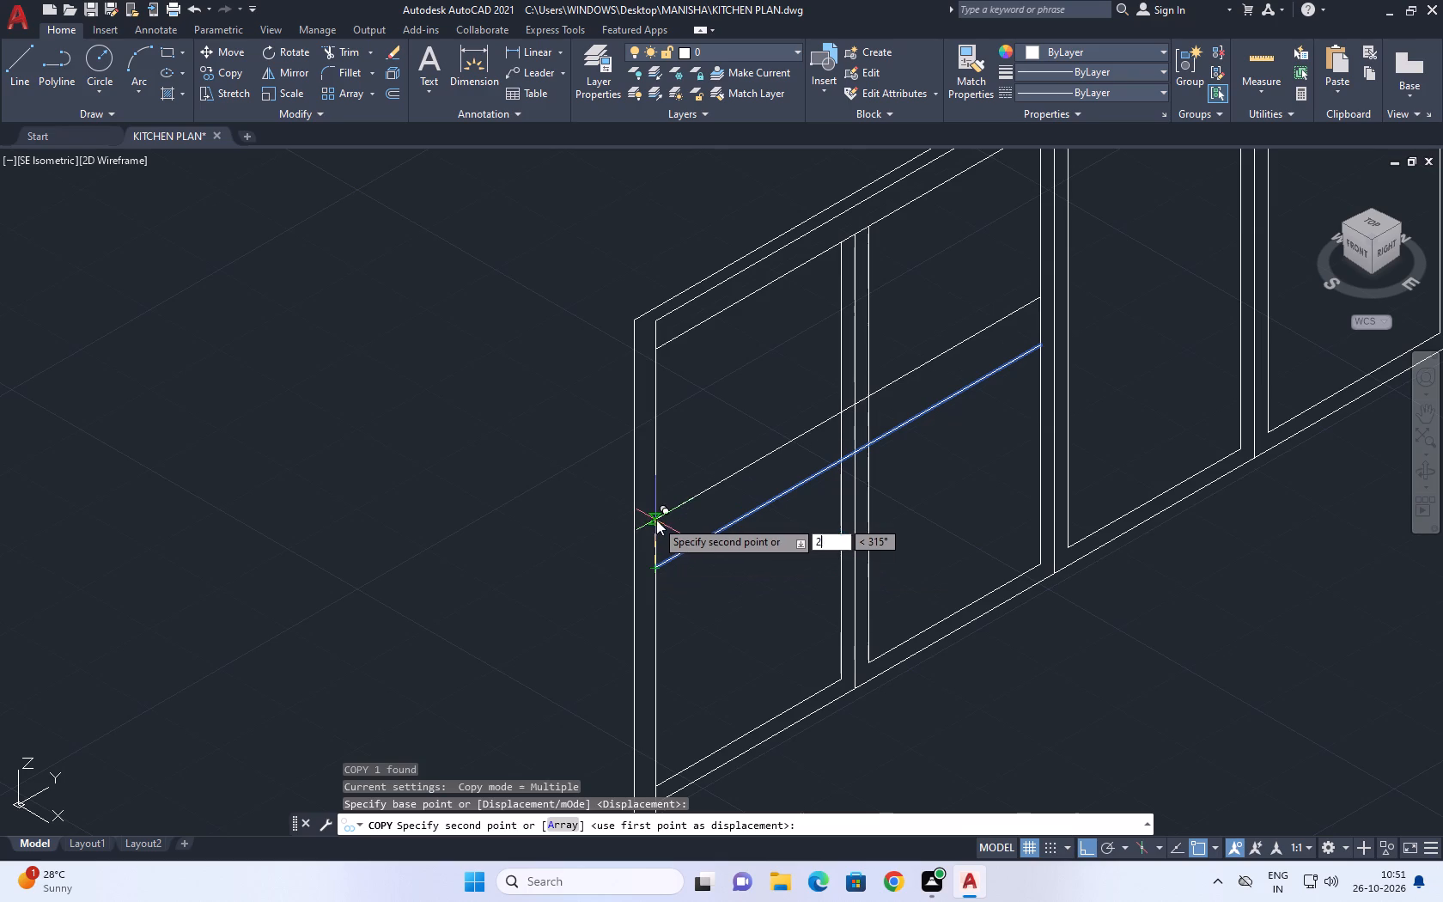
key("space")
key("Escape")
Stretch the outer end of the second top rail line to the outer vertical edge of the end post.
middle_click_drag(711, 534, 704, 475)
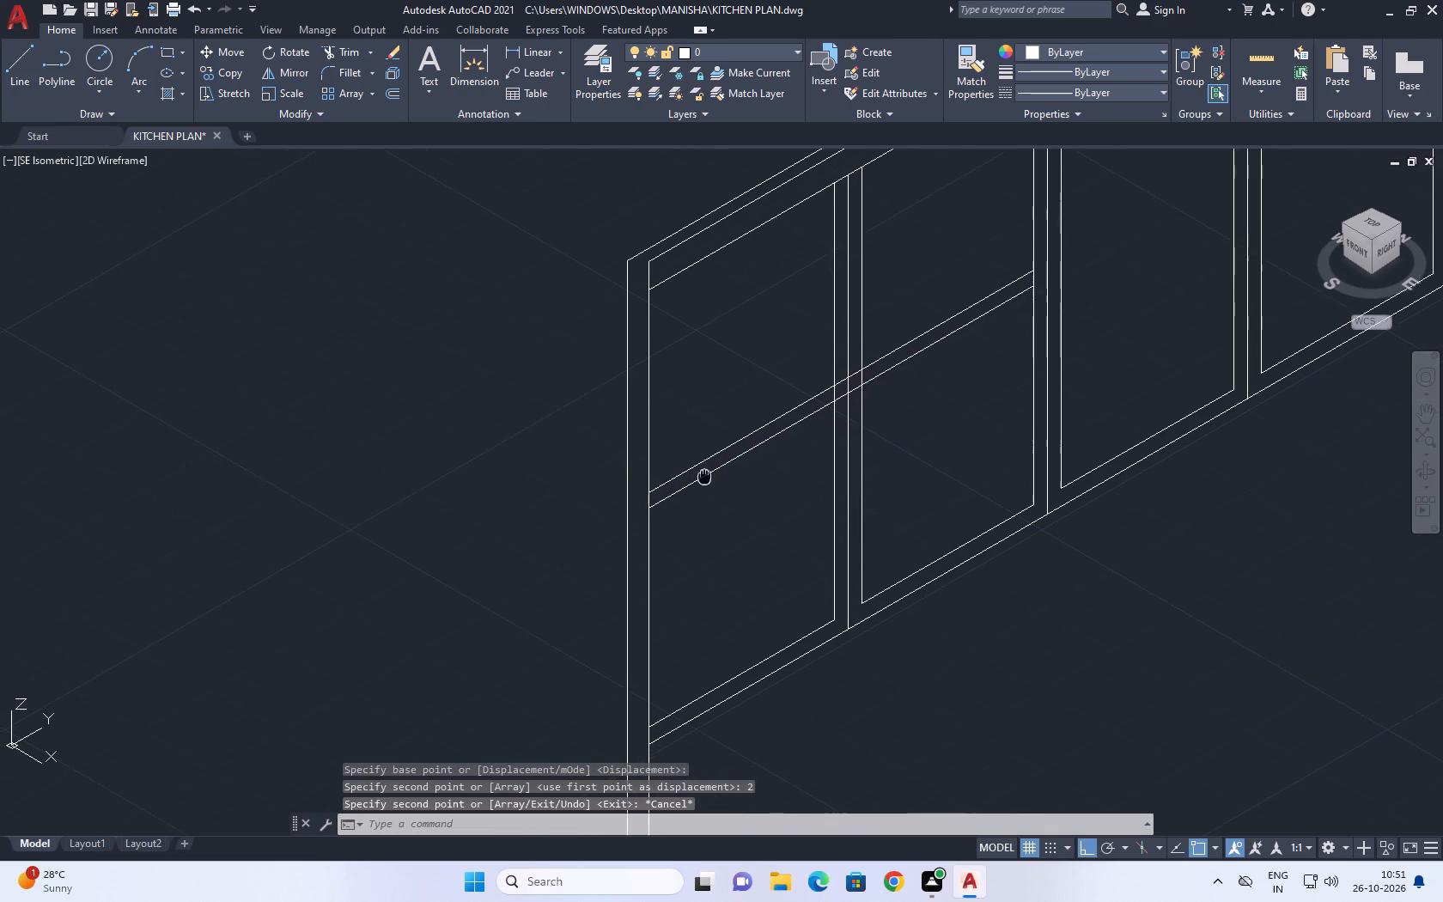
middle_click_drag(704, 475, 711, 477)
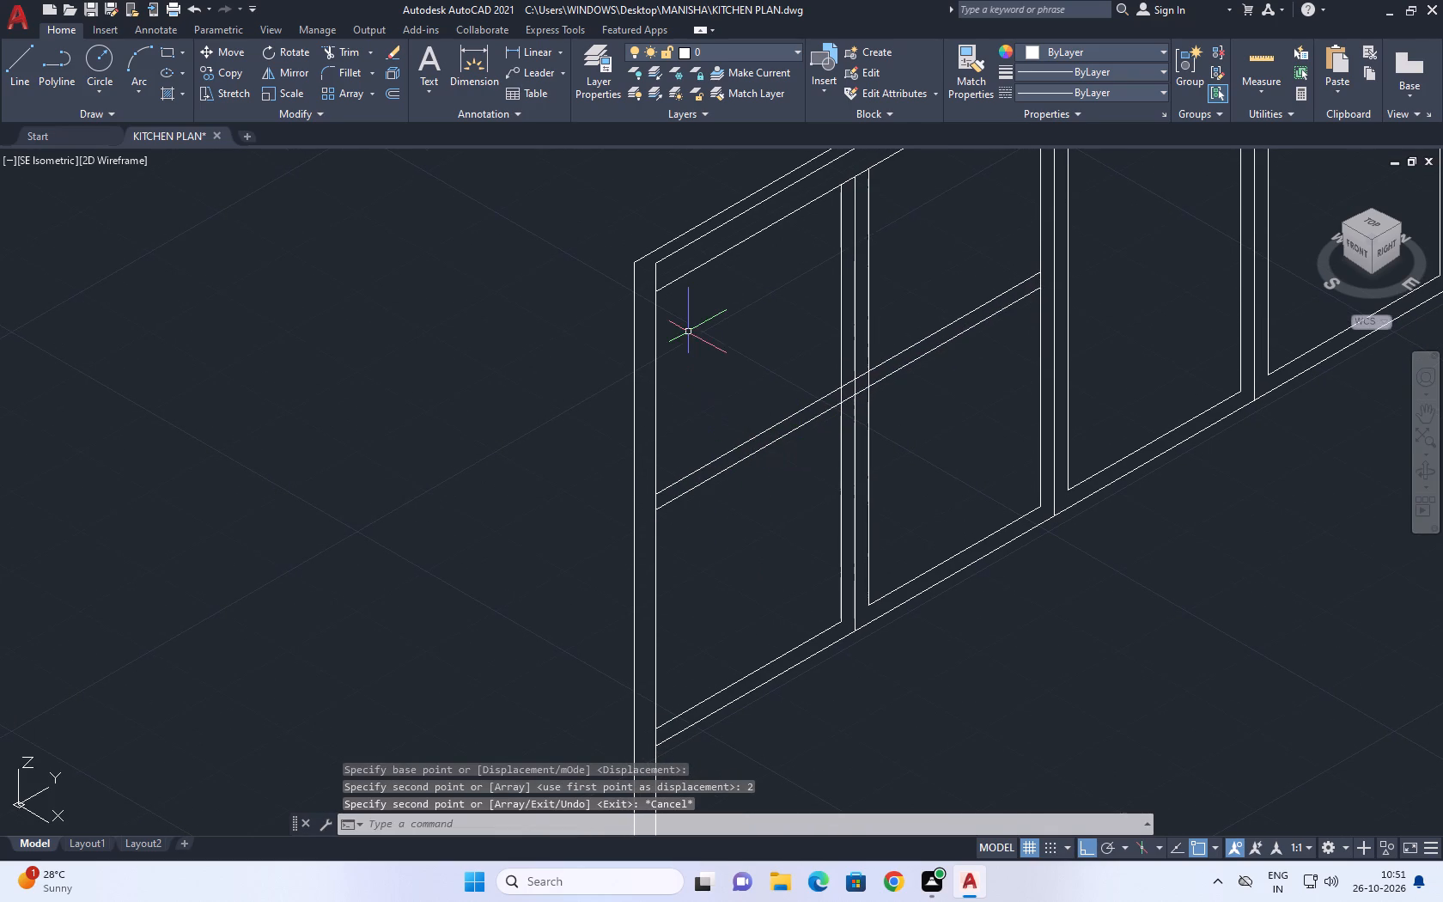
middle_click_drag(688, 331, 673, 410)
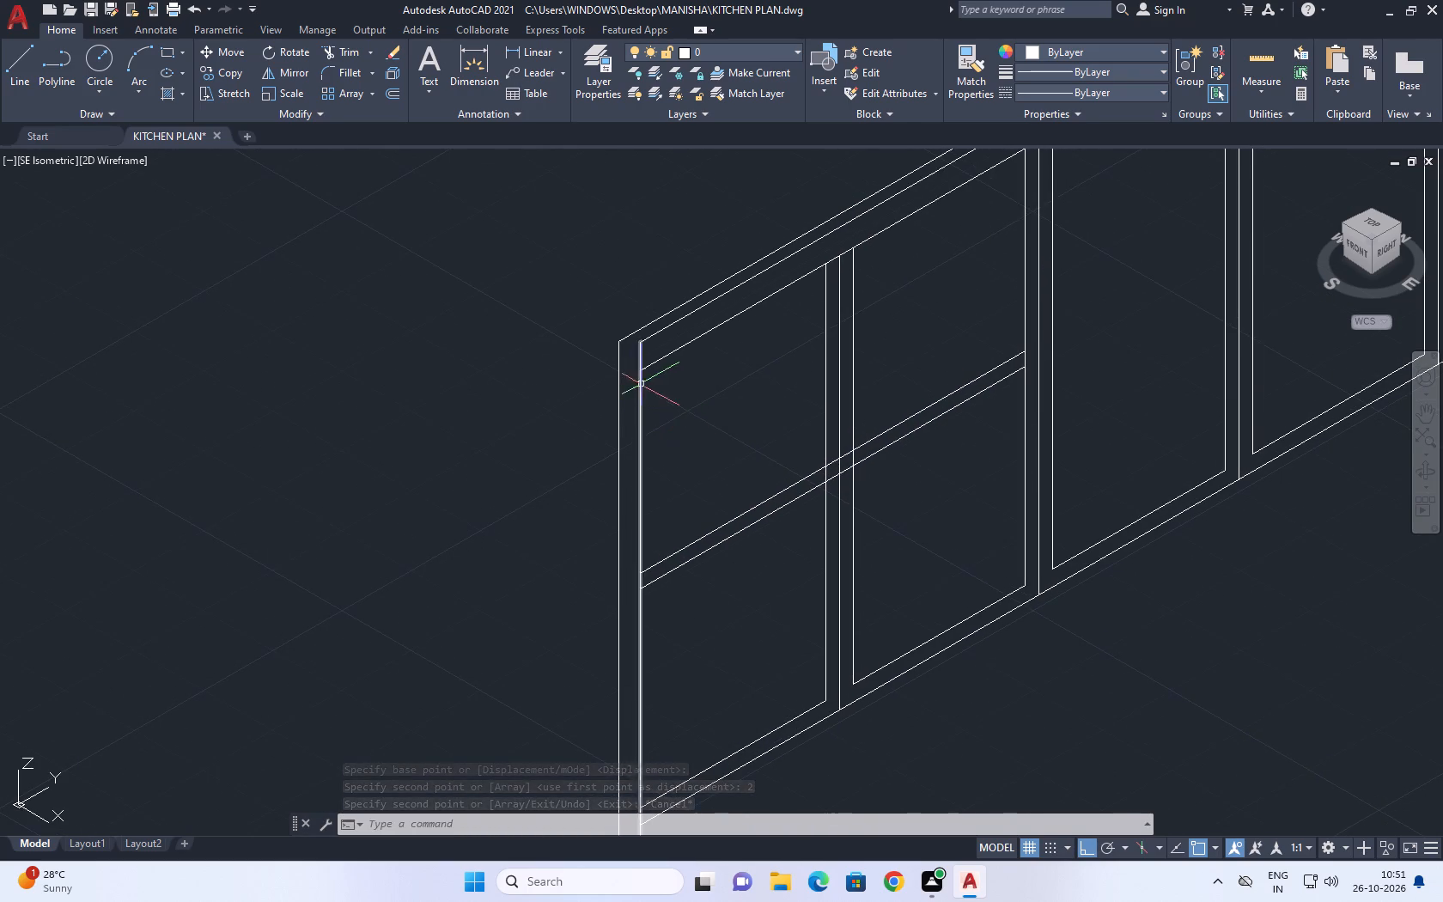
scroll(636, 375, "up", 1)
middle_click_drag(639, 373, 624, 374)
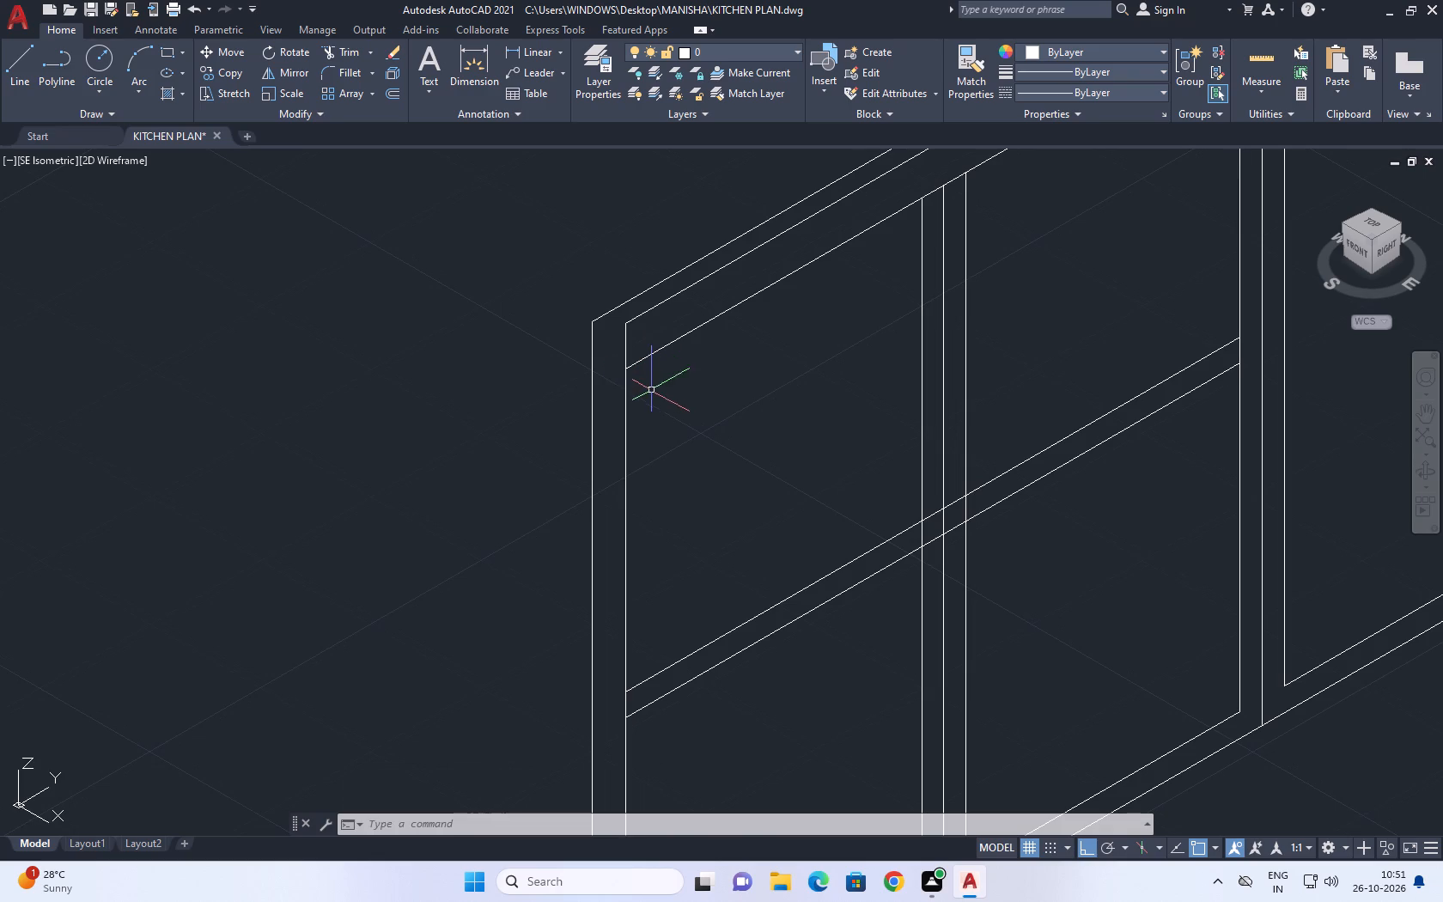
scroll(643, 359, "up", 1)
left_click(620, 299)
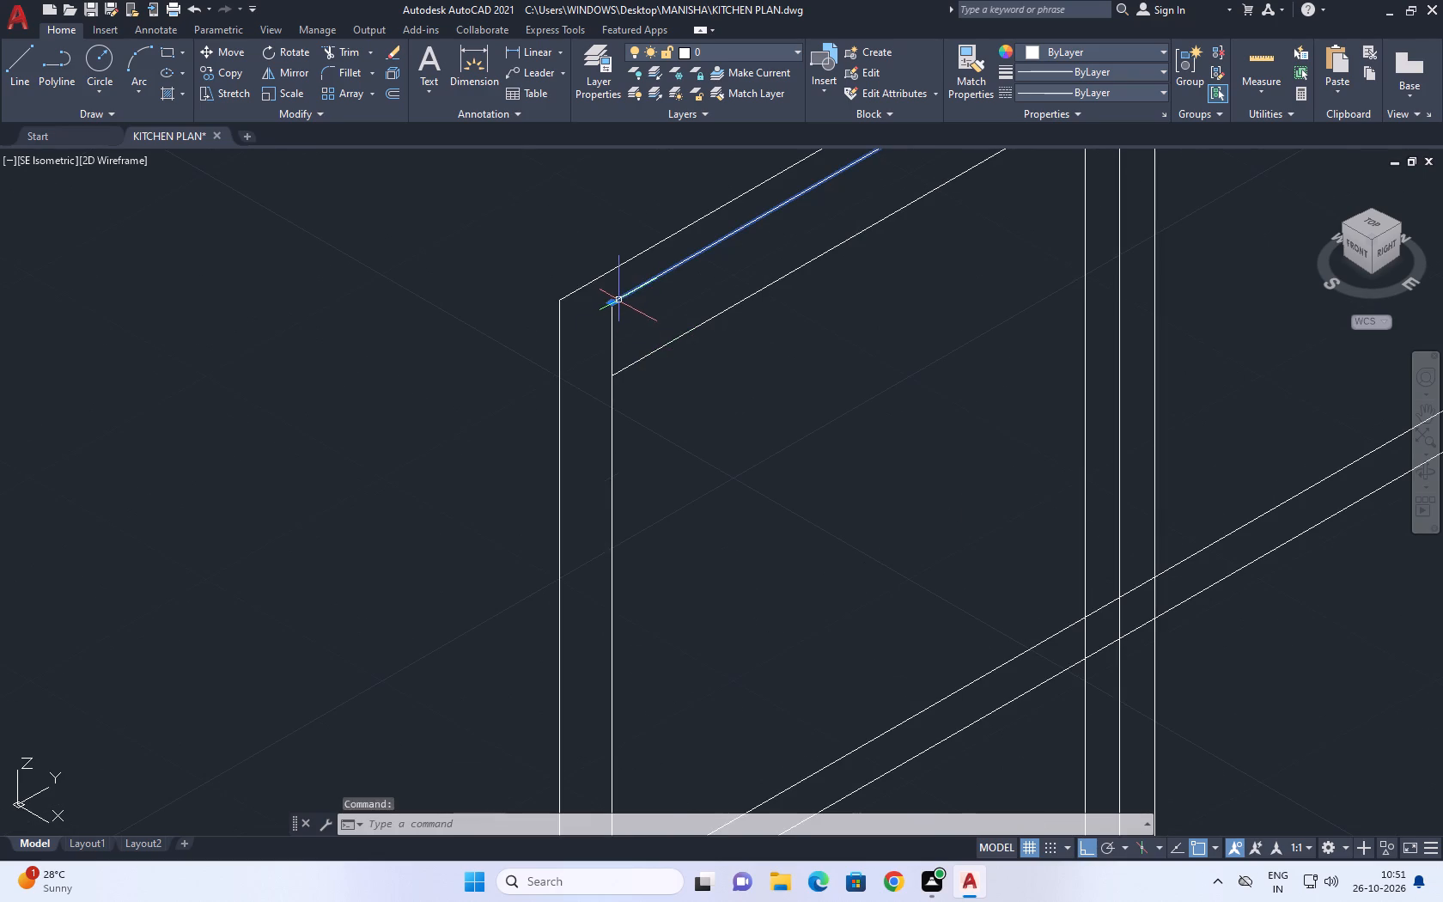
left_click(612, 302)
left_click(560, 335)
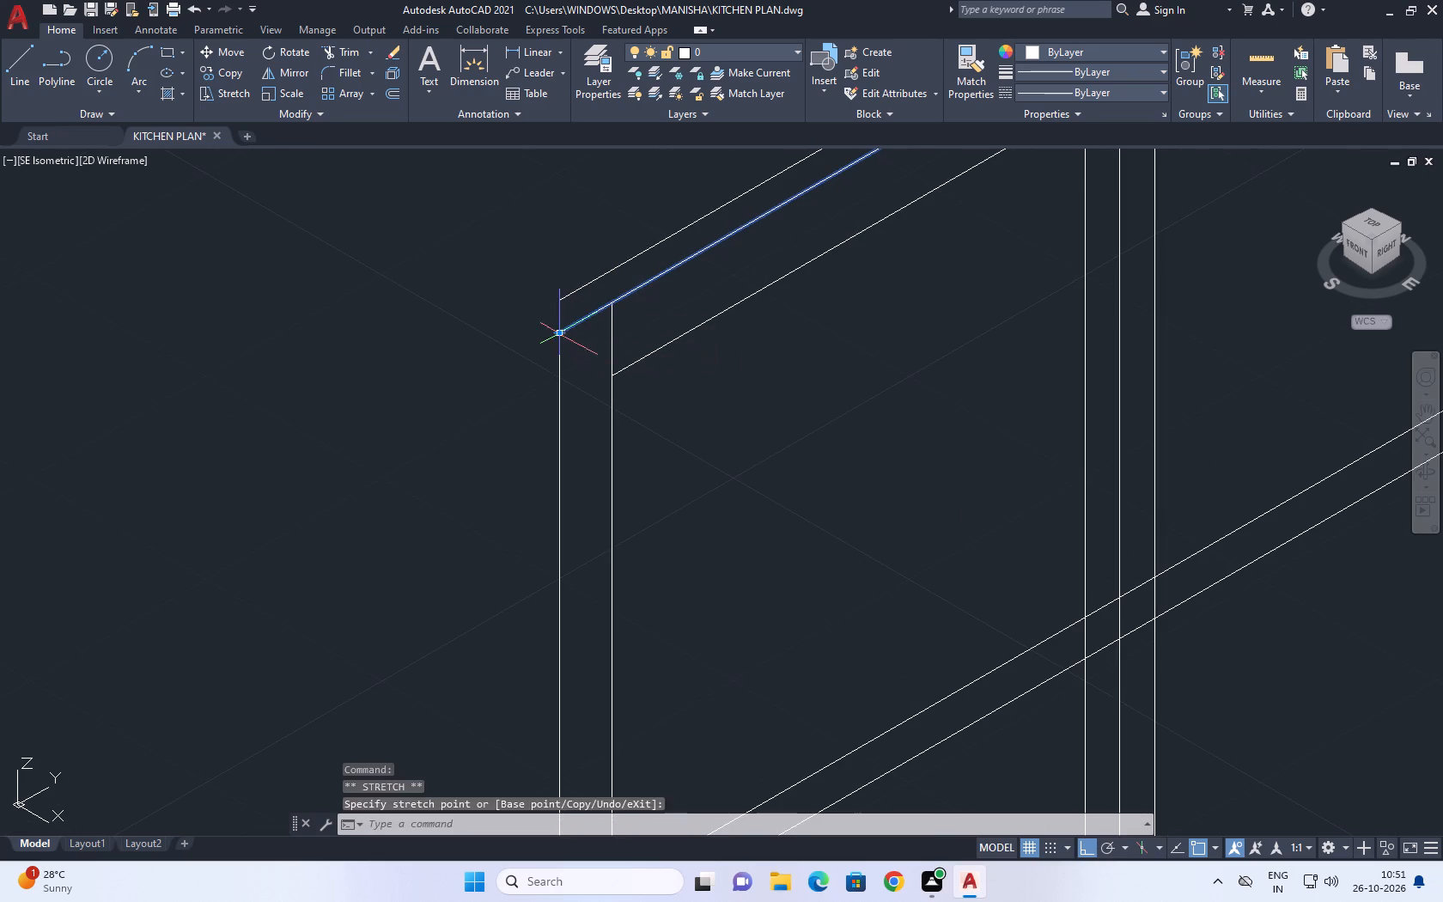
key("Escape")
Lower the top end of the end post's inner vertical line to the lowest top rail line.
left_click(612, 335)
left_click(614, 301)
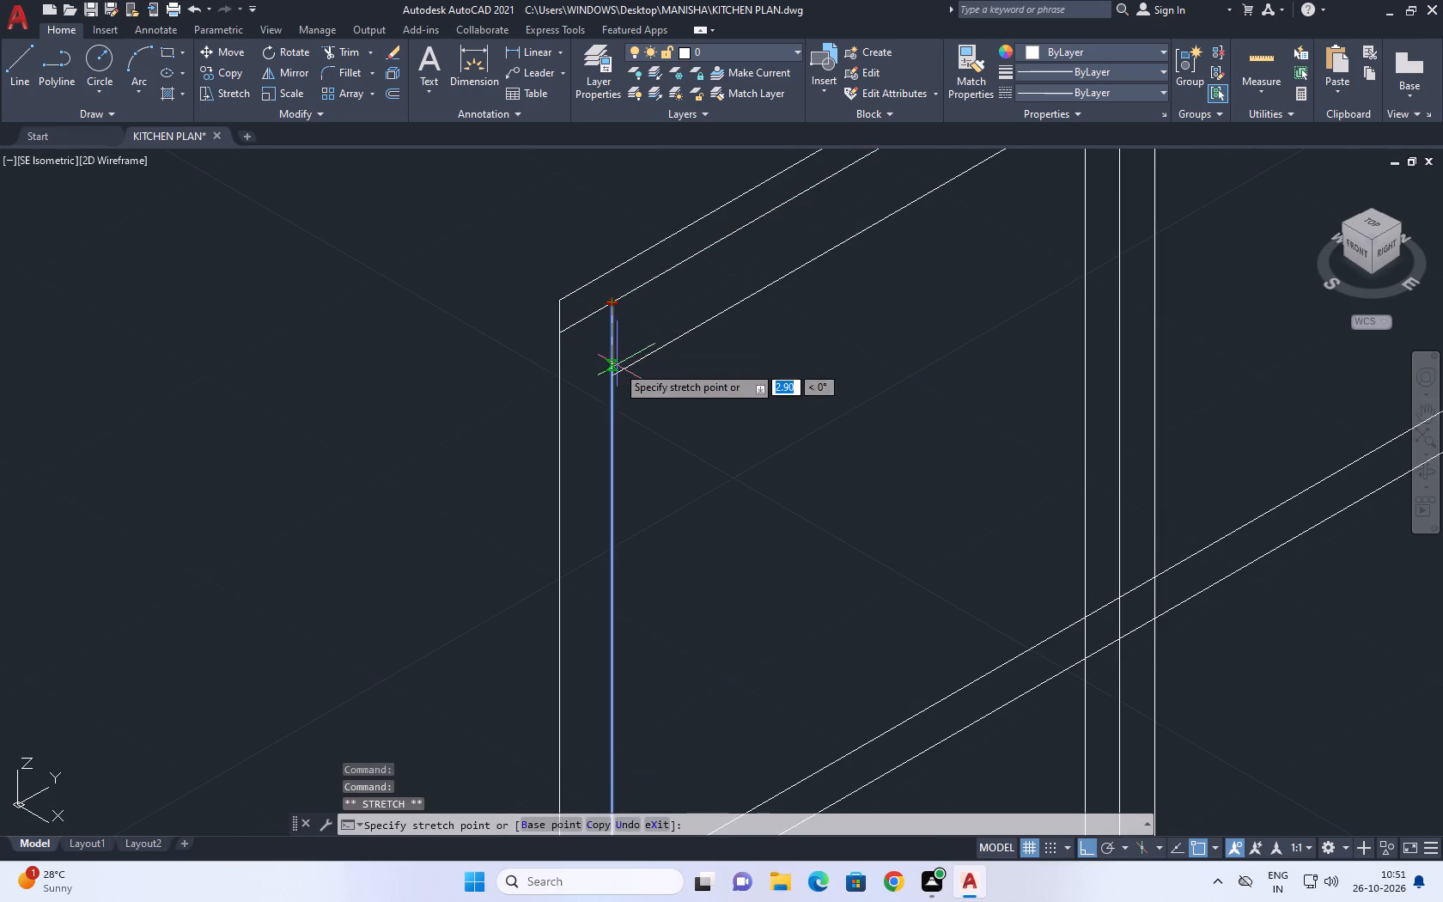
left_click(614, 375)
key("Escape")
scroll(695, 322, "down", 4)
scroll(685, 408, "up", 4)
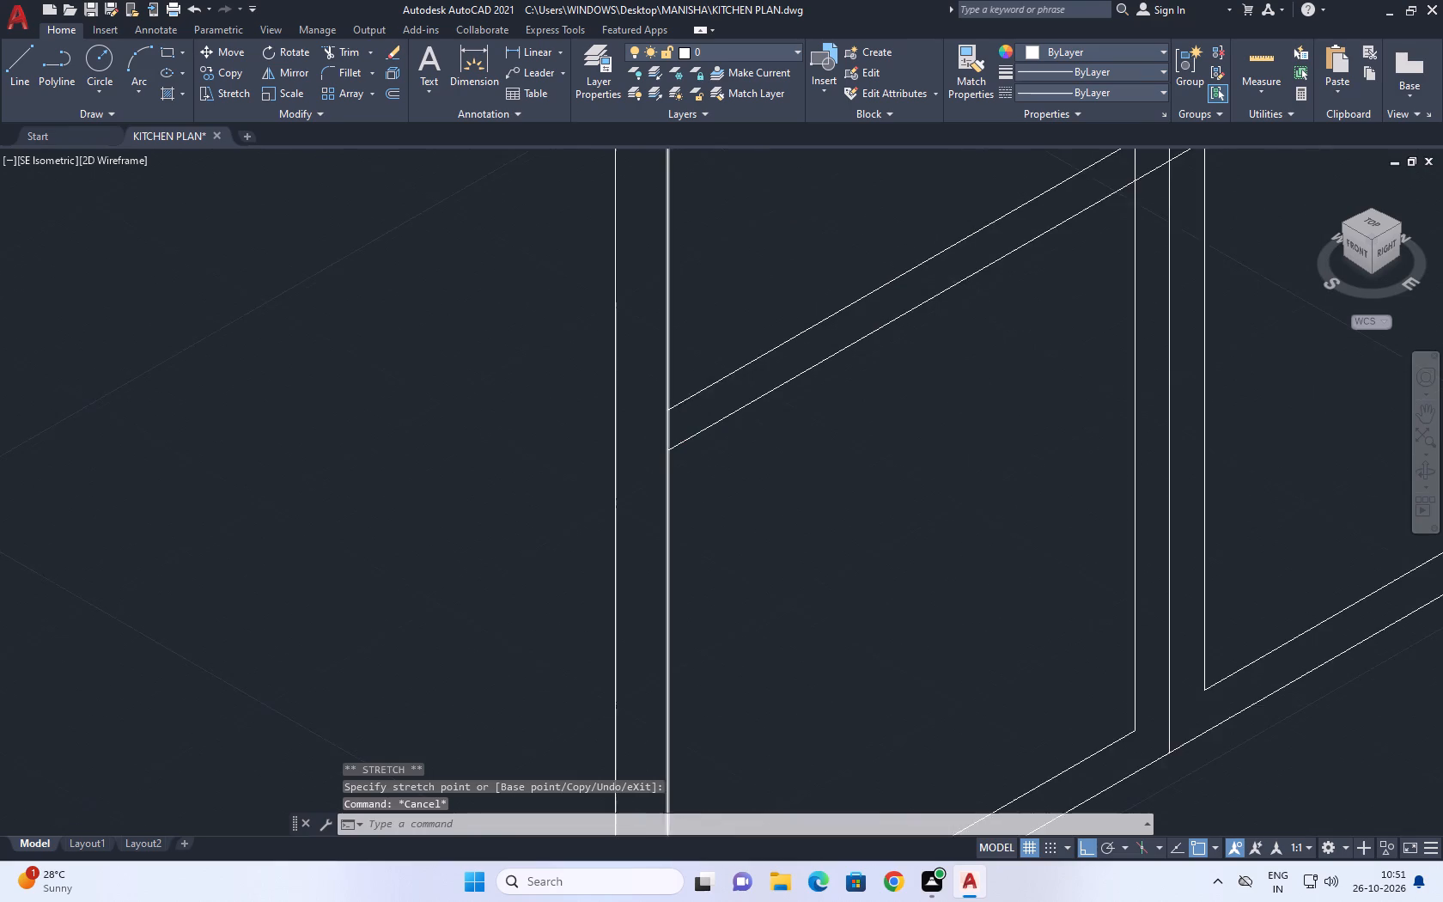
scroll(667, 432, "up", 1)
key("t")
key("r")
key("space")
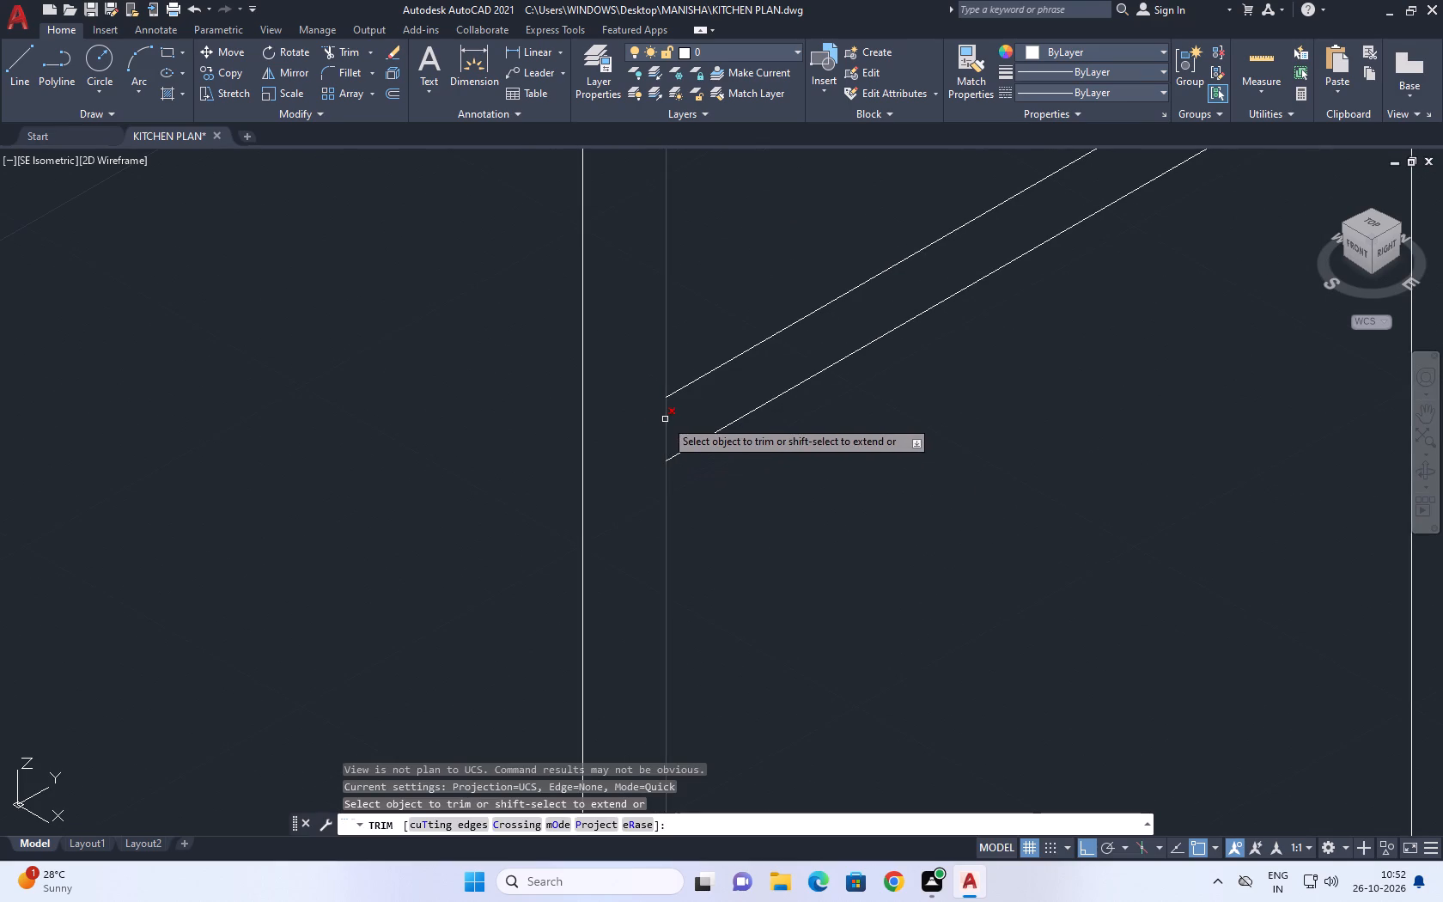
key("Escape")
Draw a vertical line from the outer end of the upper mid-height line up to the first bay's top corner.
key("l")
key("space")
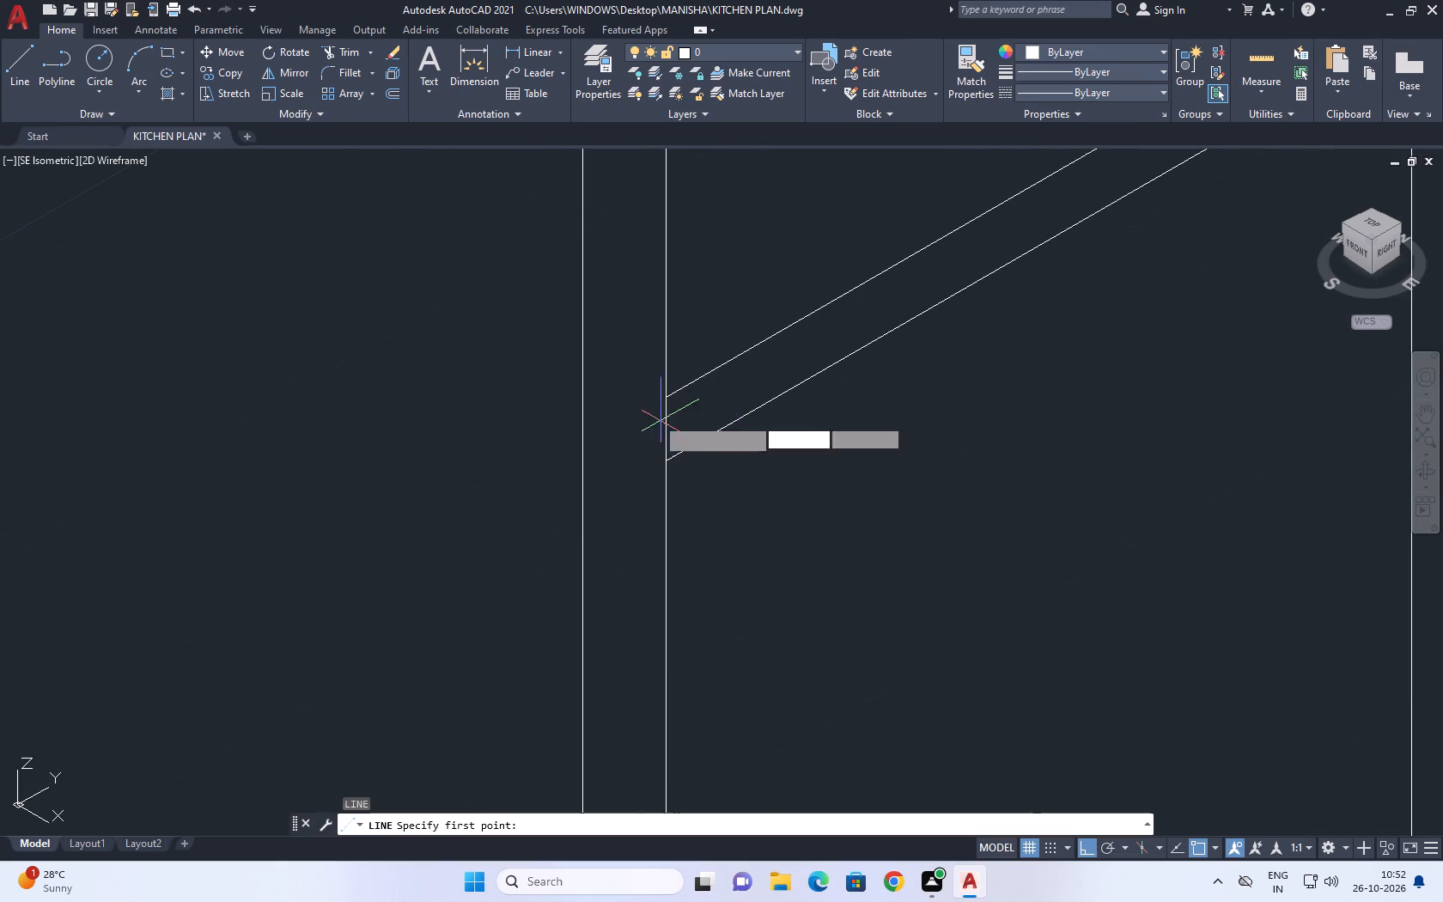
left_click(661, 395)
scroll(688, 216, "down", 5)
middle_click_drag(690, 281, 690, 471)
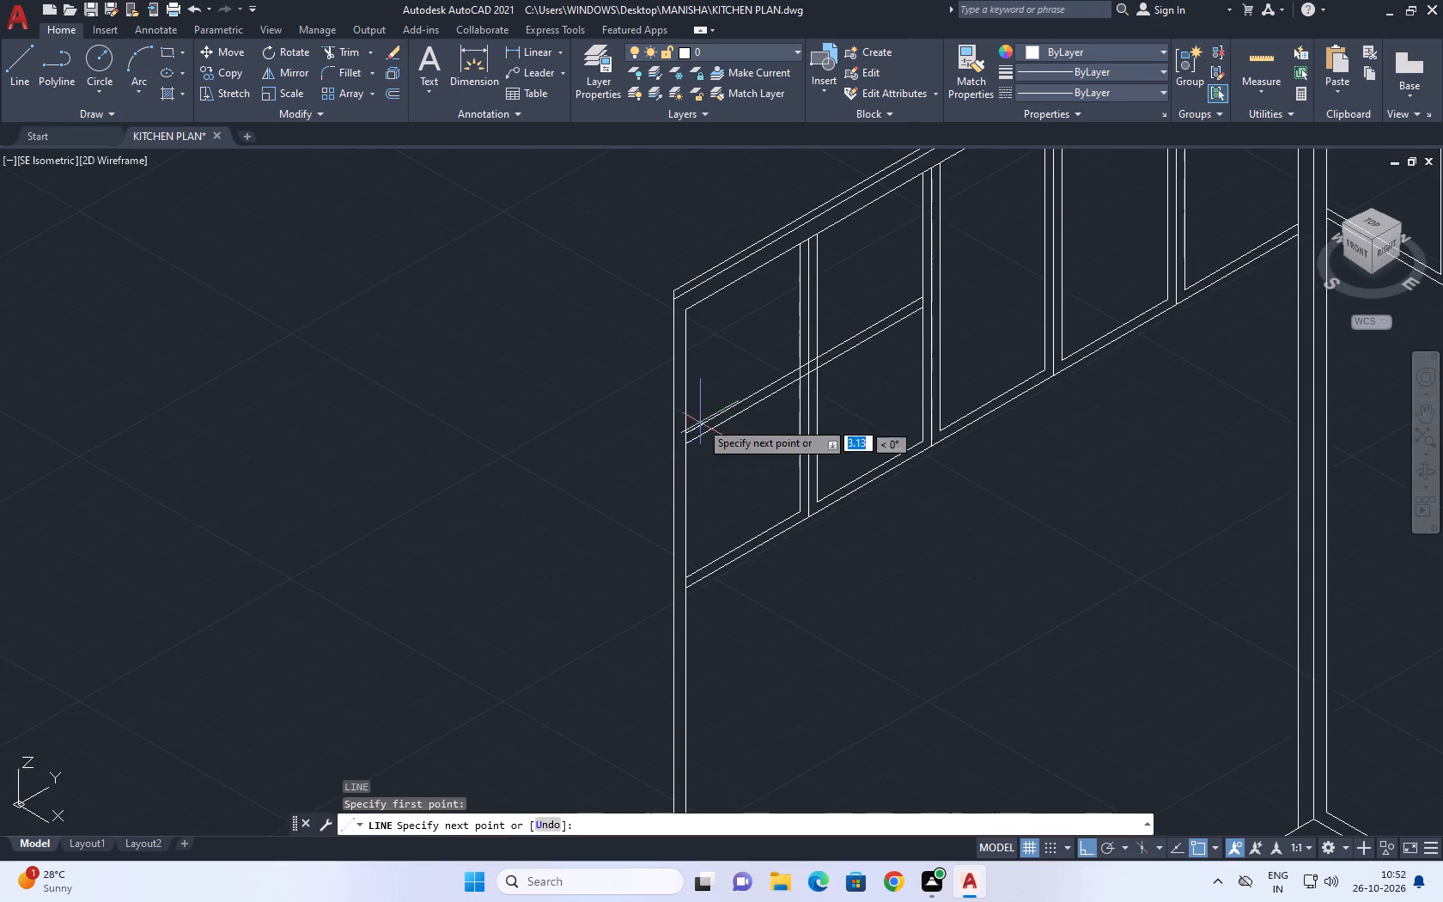
scroll(698, 371, "up", 1)
left_click(676, 273)
key("Escape")
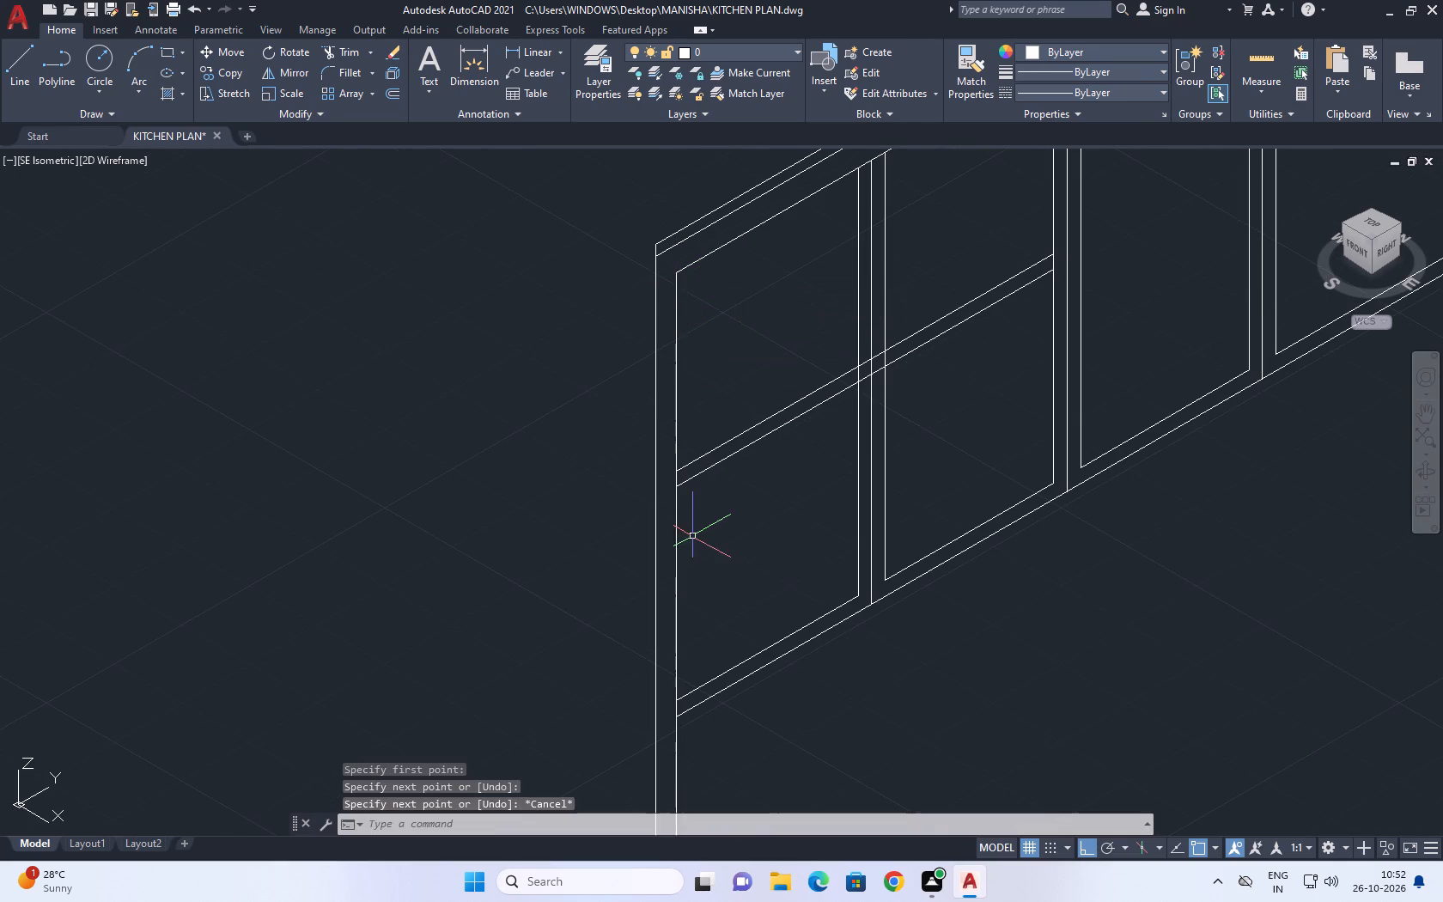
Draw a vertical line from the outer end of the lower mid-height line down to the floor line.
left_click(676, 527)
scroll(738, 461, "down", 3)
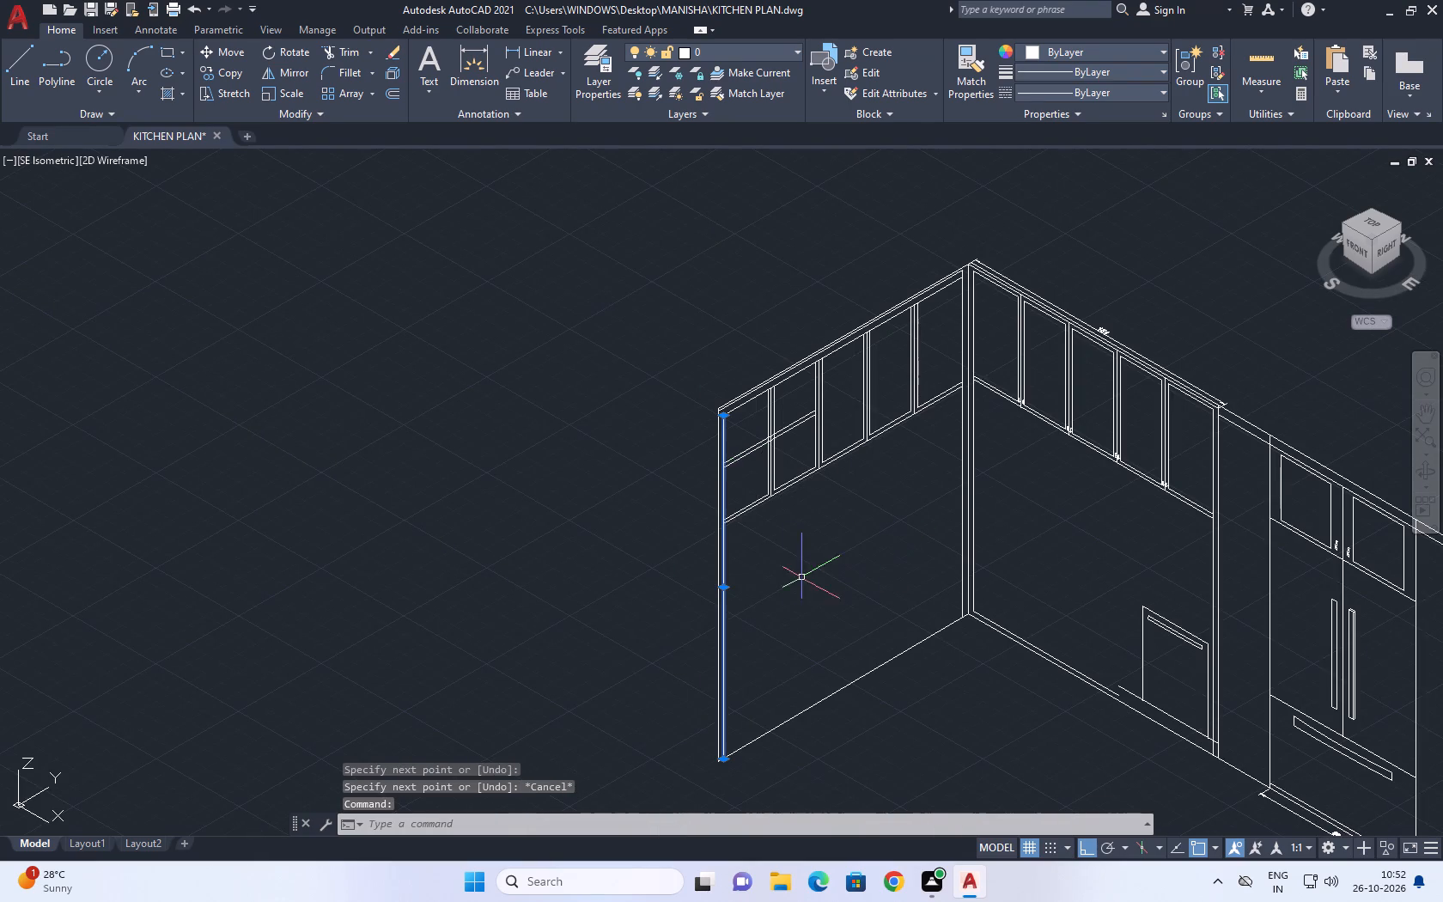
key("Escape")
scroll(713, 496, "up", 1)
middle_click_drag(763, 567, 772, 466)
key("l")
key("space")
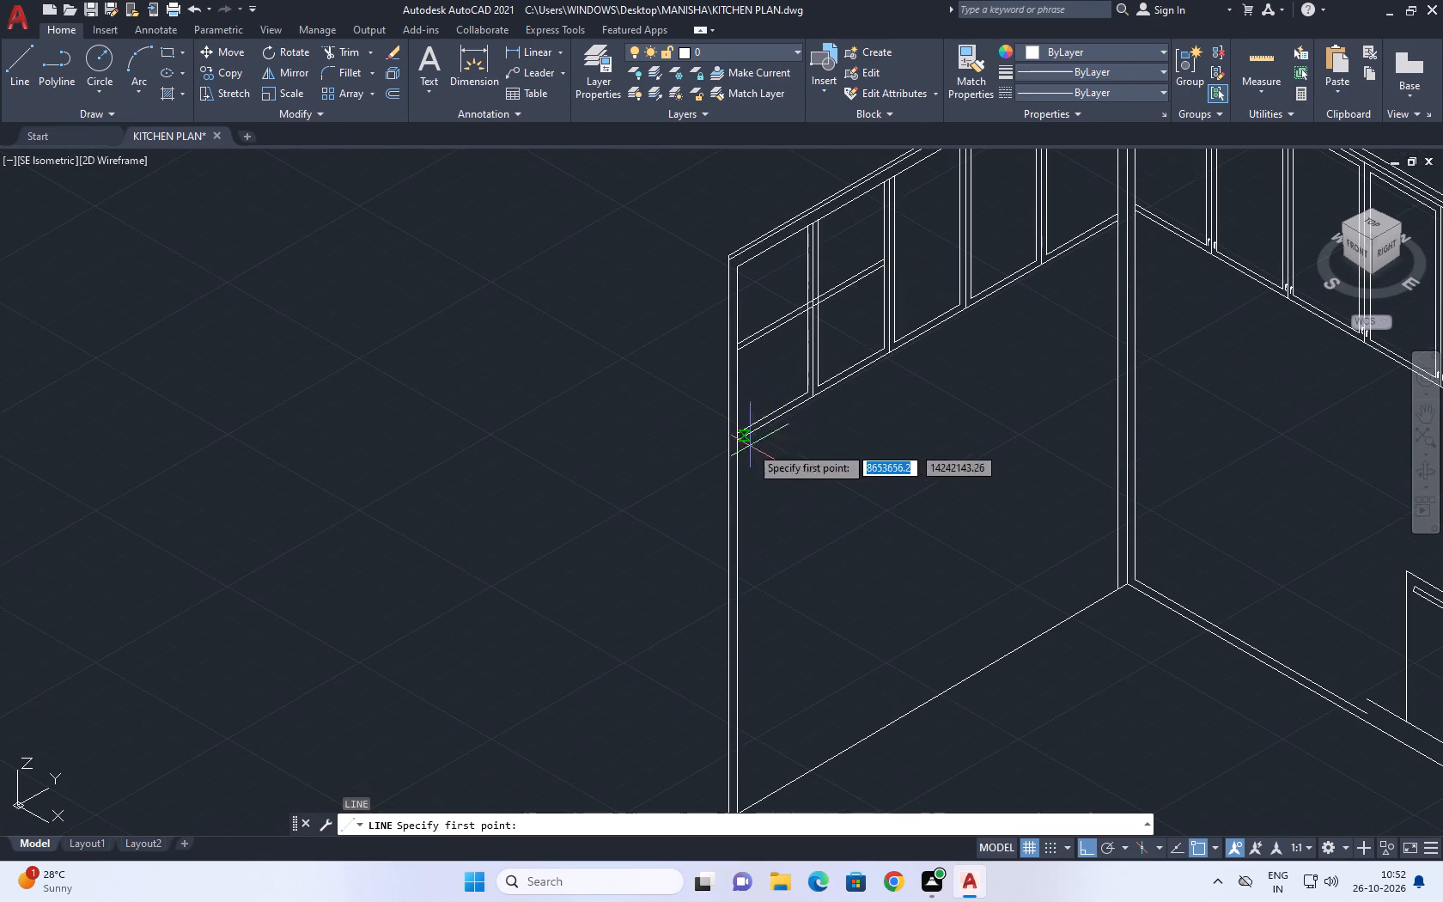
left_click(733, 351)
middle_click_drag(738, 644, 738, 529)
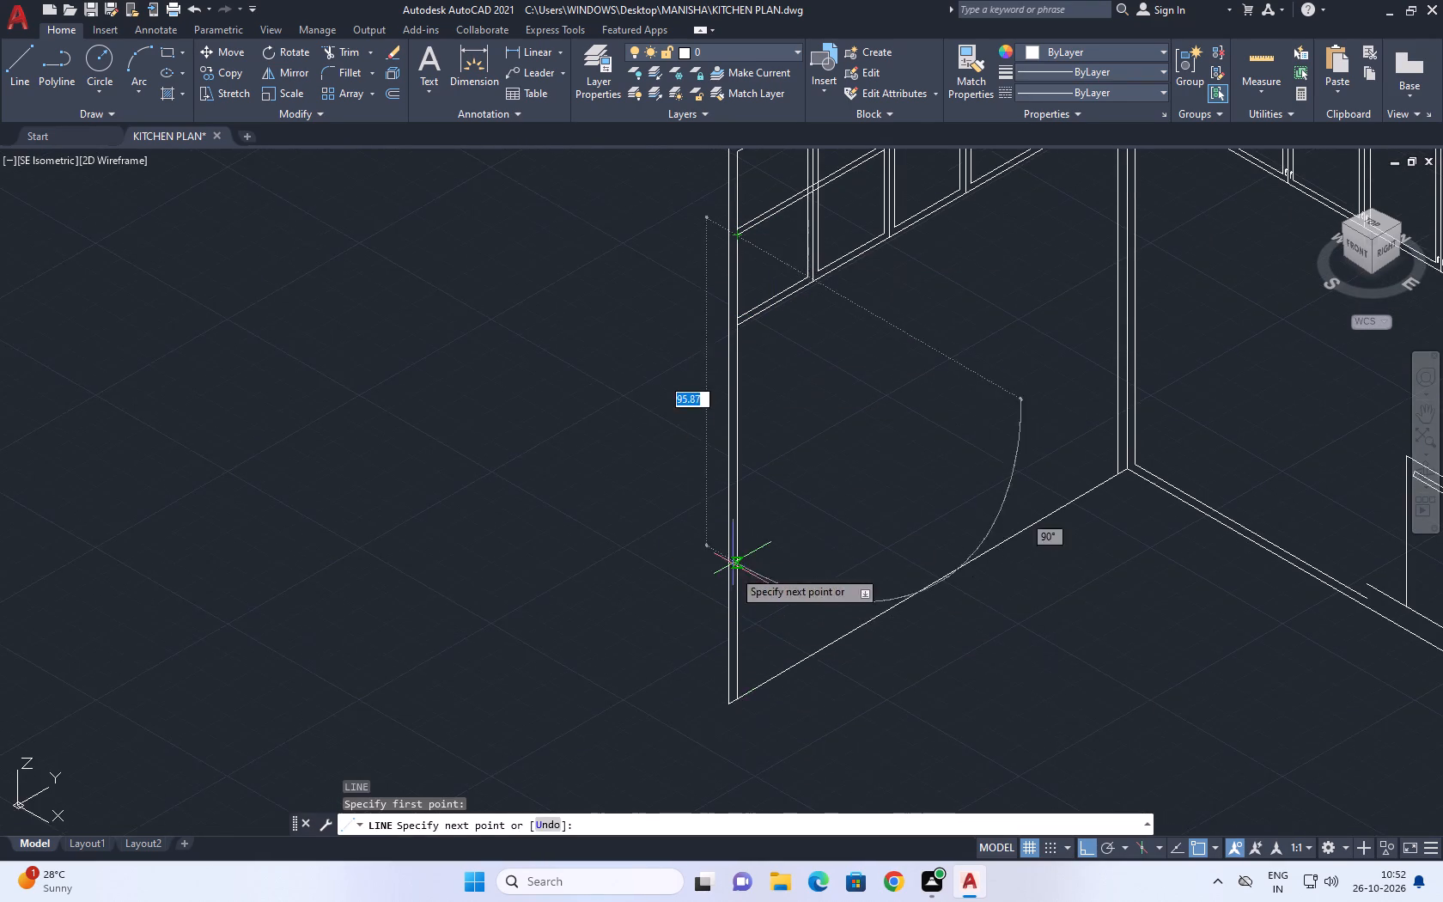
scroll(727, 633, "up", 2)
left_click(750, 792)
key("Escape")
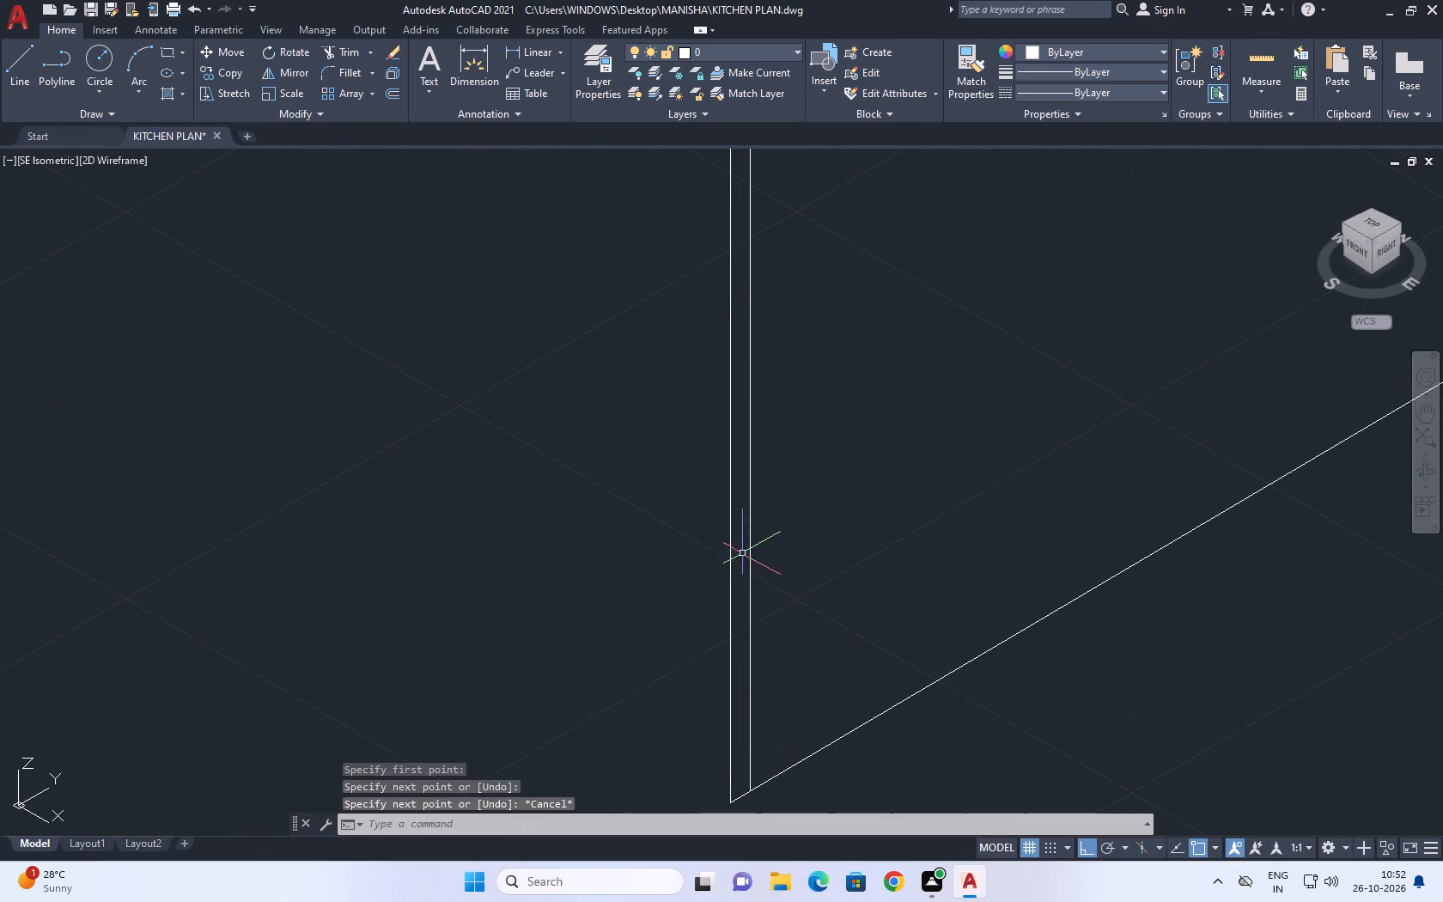
Erase the two overlapping inner vertical lines of the end post that run down to the floor.
left_click(749, 551)
scroll(790, 591, "down", 3)
key("Escape")
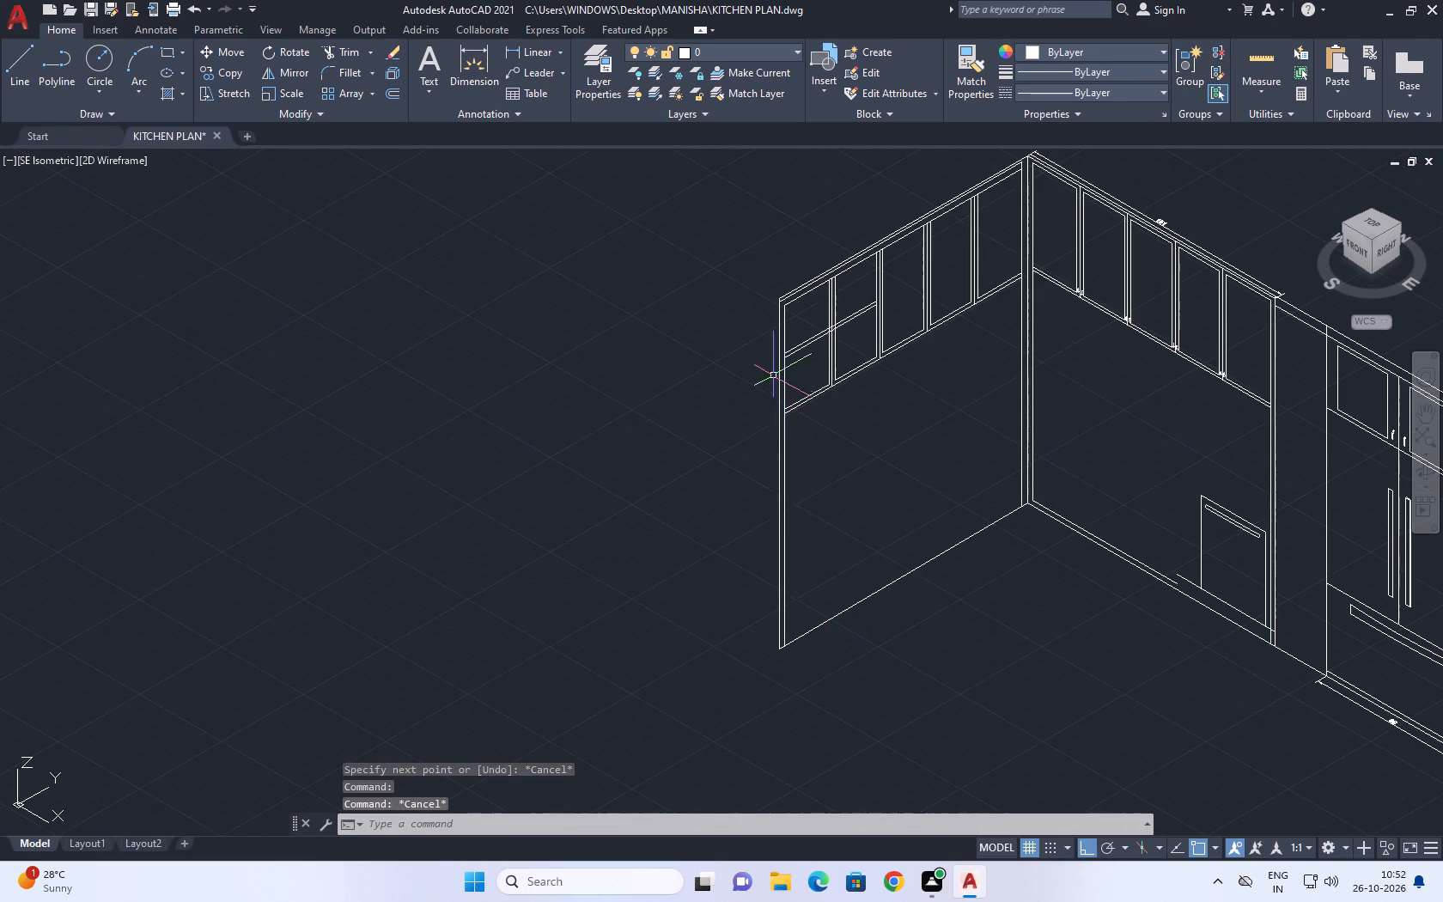
scroll(780, 364, "up", 3)
scroll(815, 419, "down", 1)
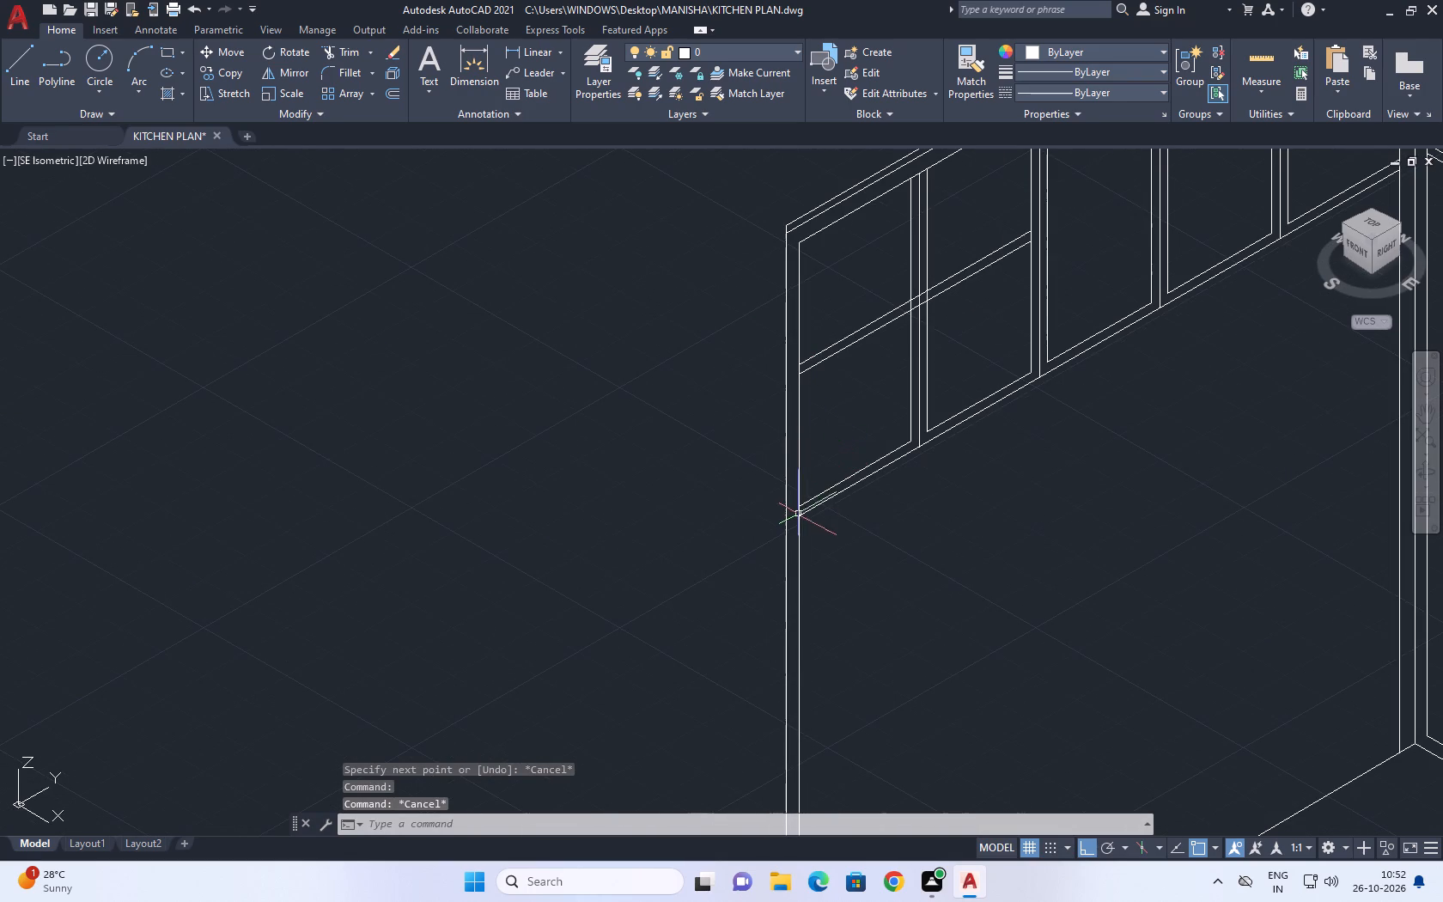
left_click(800, 522)
key("Delete")
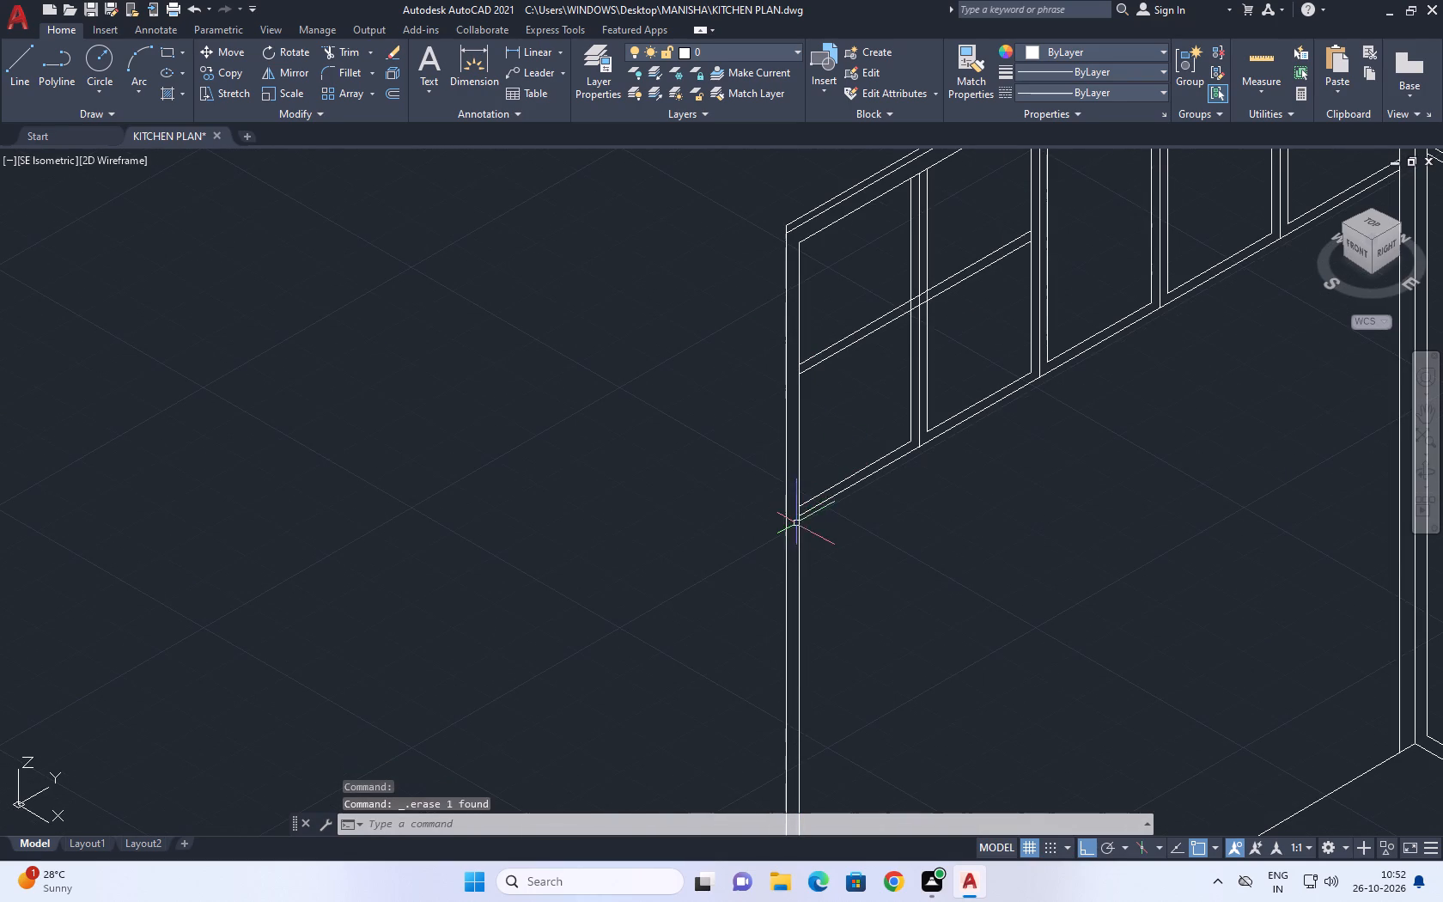
left_click(798, 550)
key("Delete")
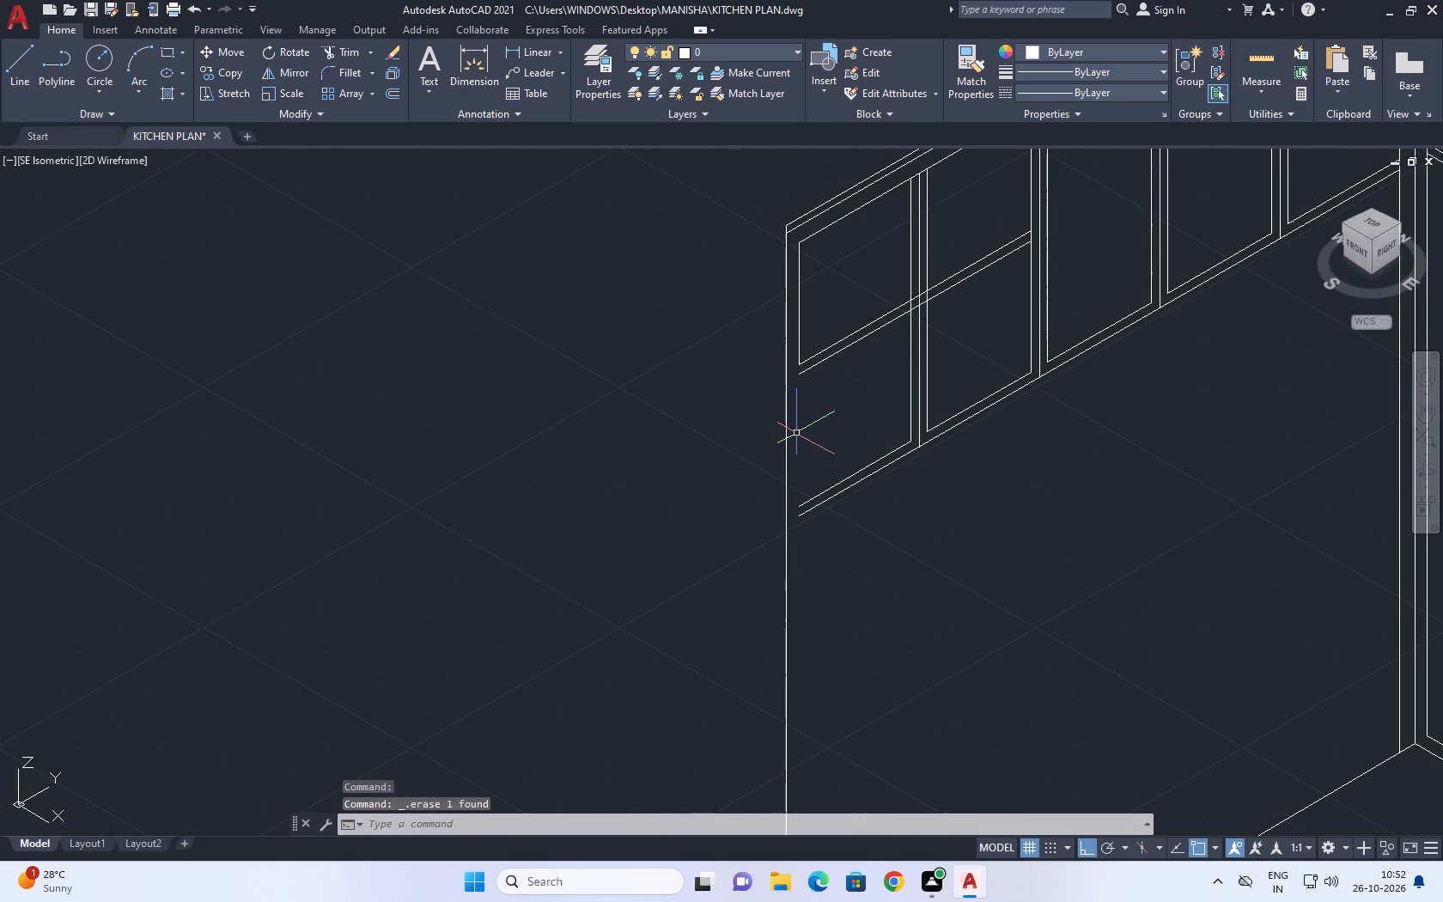
Draw a vertical line about 30 units long from the lower mid-height line's outer end down to the lower rail line.
key("l")
key("space")
middle_click_drag(824, 502, 835, 459)
scroll(812, 332, "up", 1)
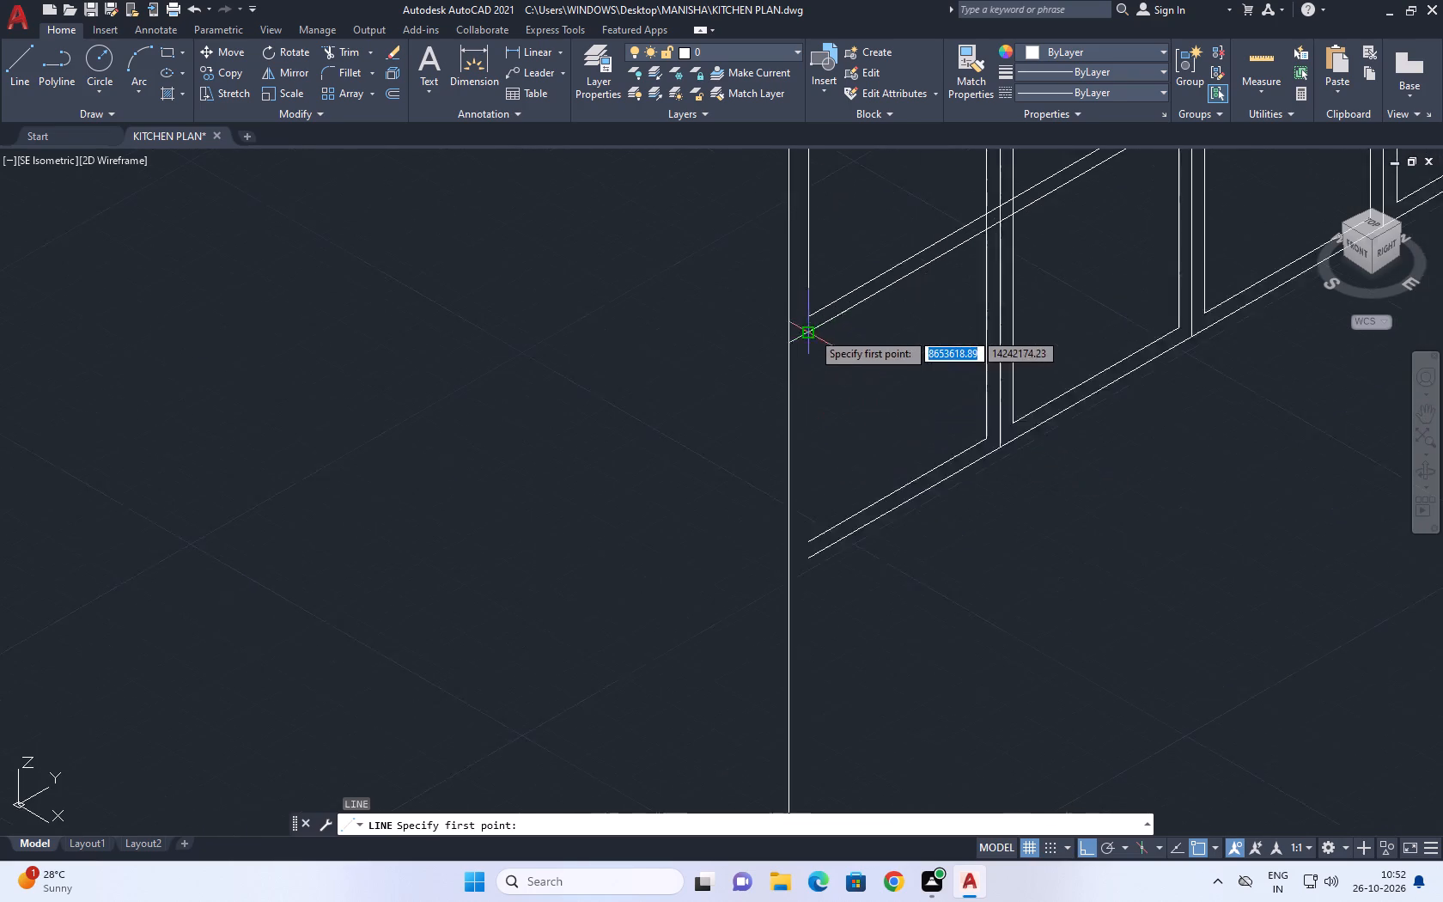
scroll(812, 332, "up", 1)
left_click(797, 336)
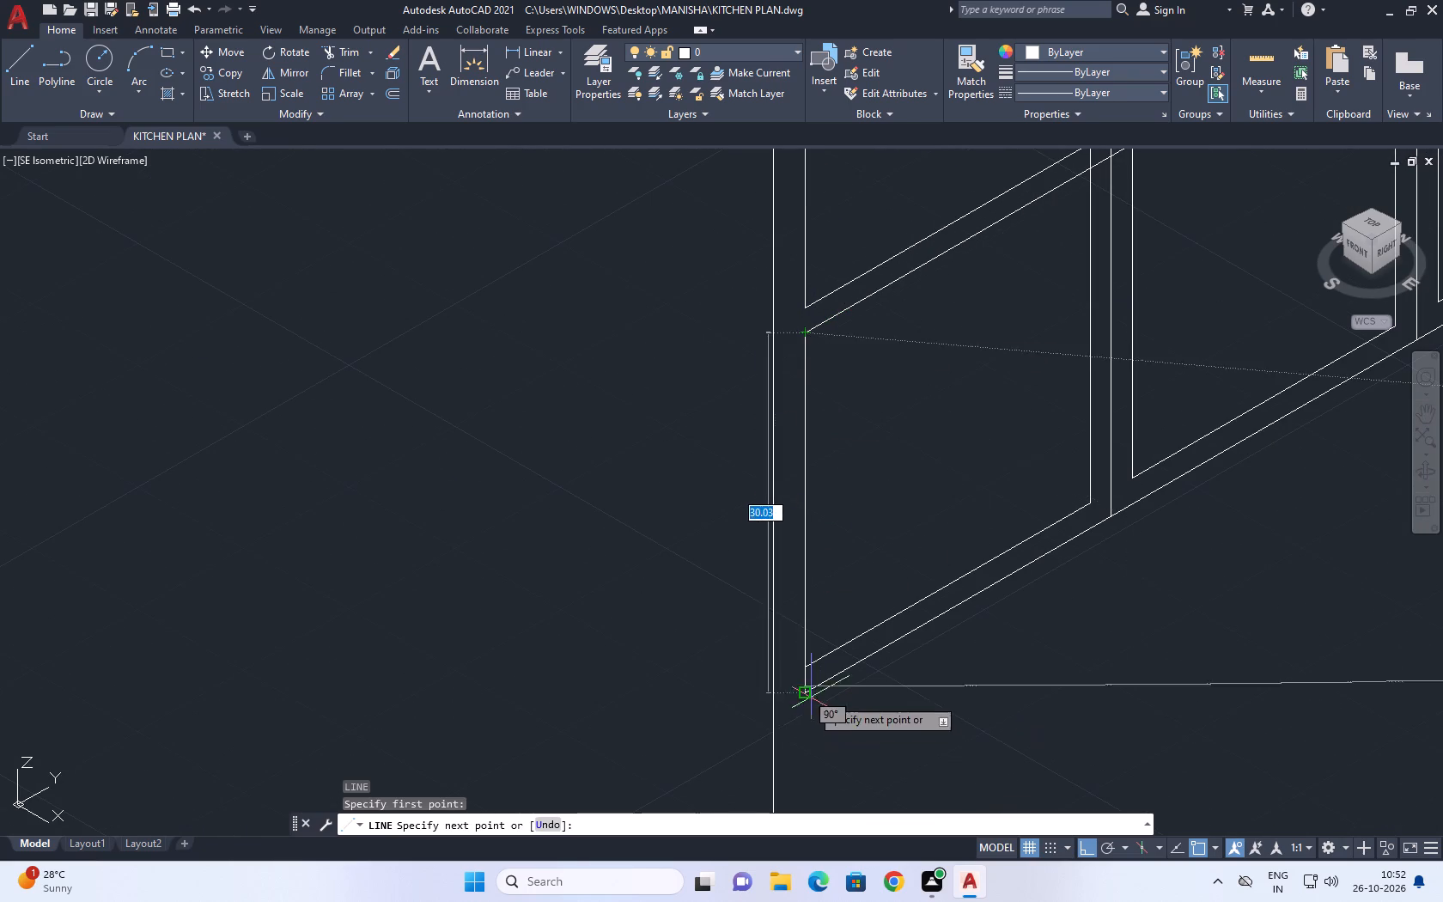
left_click(808, 693)
key("Escape")
Draw a sloping line from the lower mid-height line's outer end down and outward into the first bay, with Ortho off.
middle_click_drag(808, 428, 811, 527)
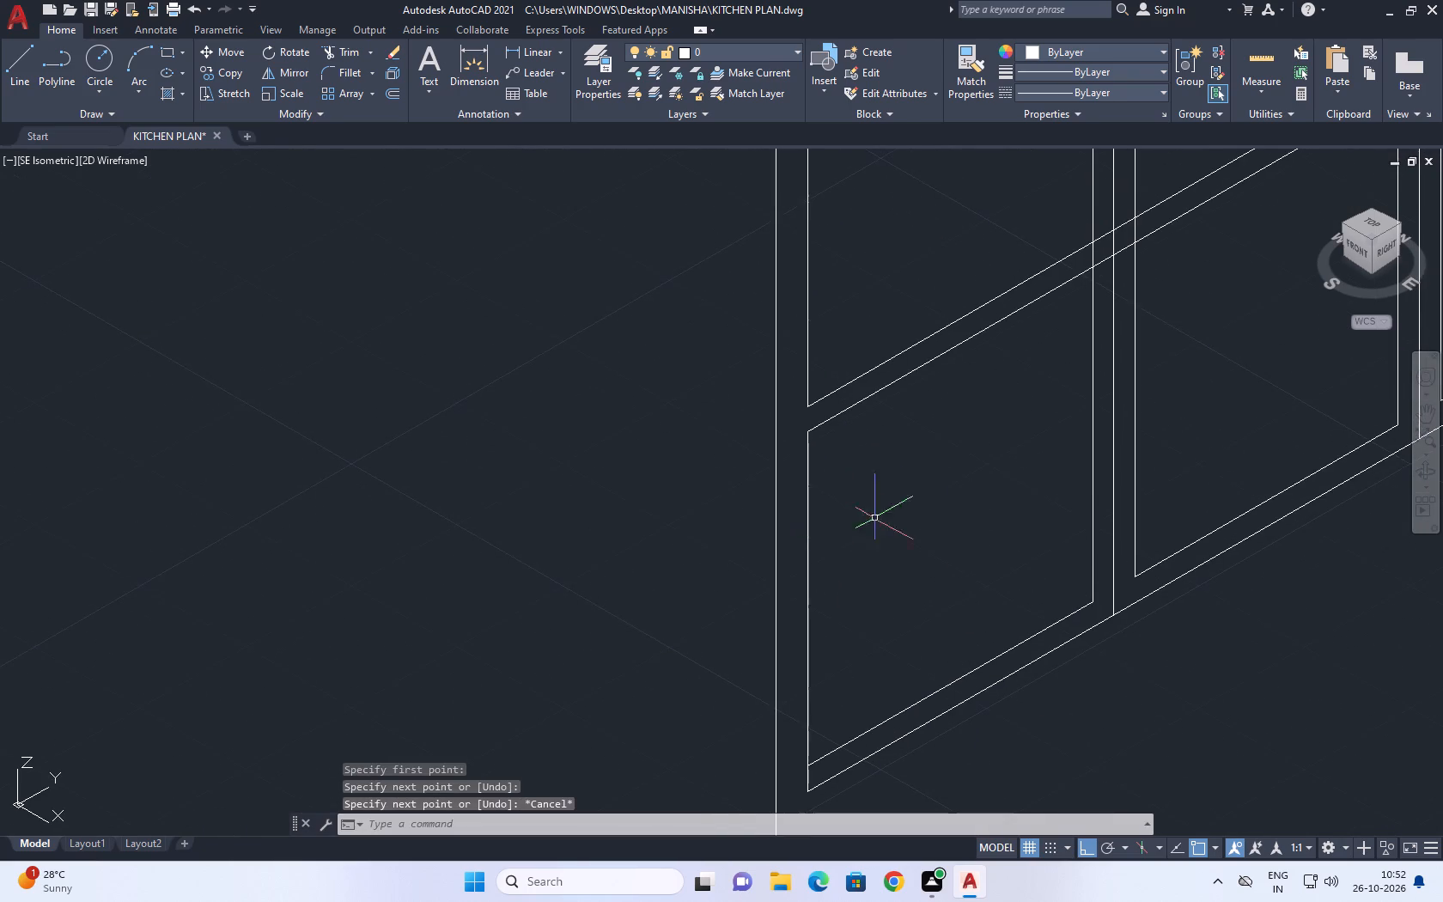
middle_click_drag(937, 503, 904, 560)
middle_click_drag(865, 516, 813, 508)
key("l")
key("space")
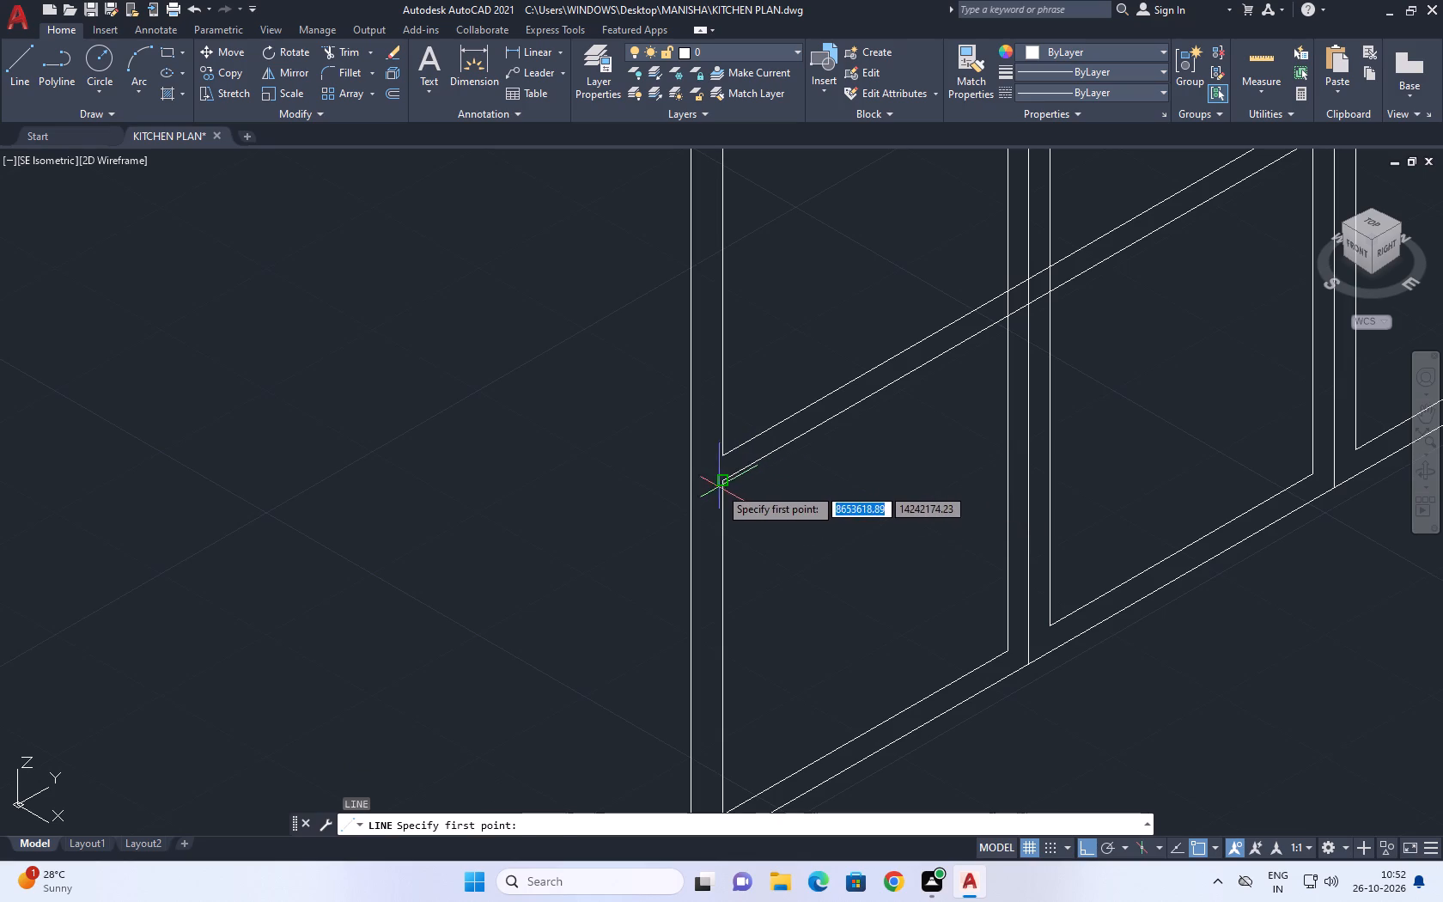
left_click(719, 484)
middle_click_drag(883, 624, 849, 533)
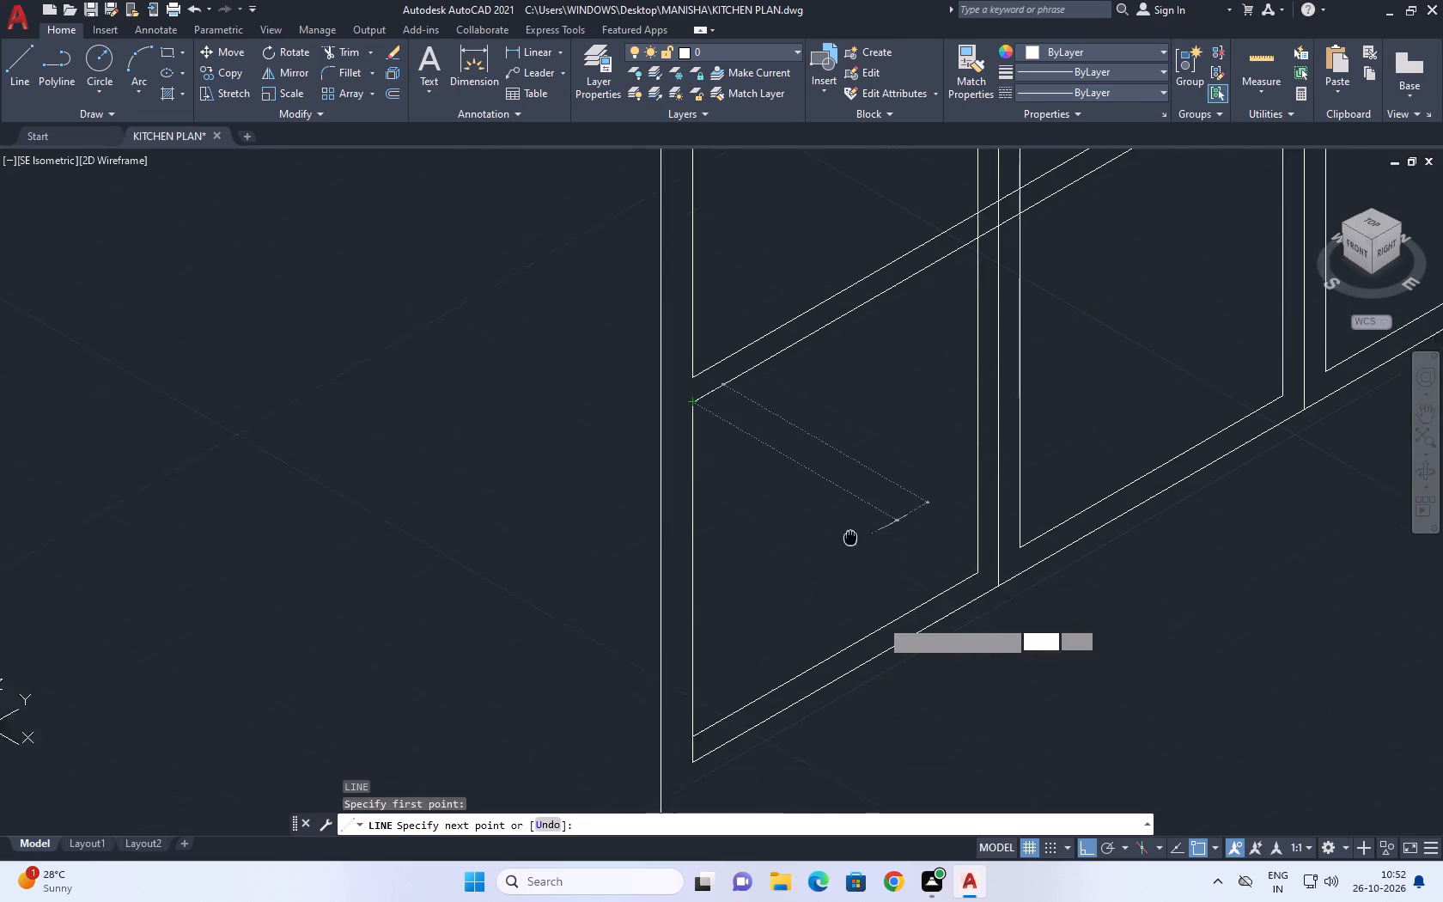
middle_click_drag(849, 533, 834, 503)
key("F8")
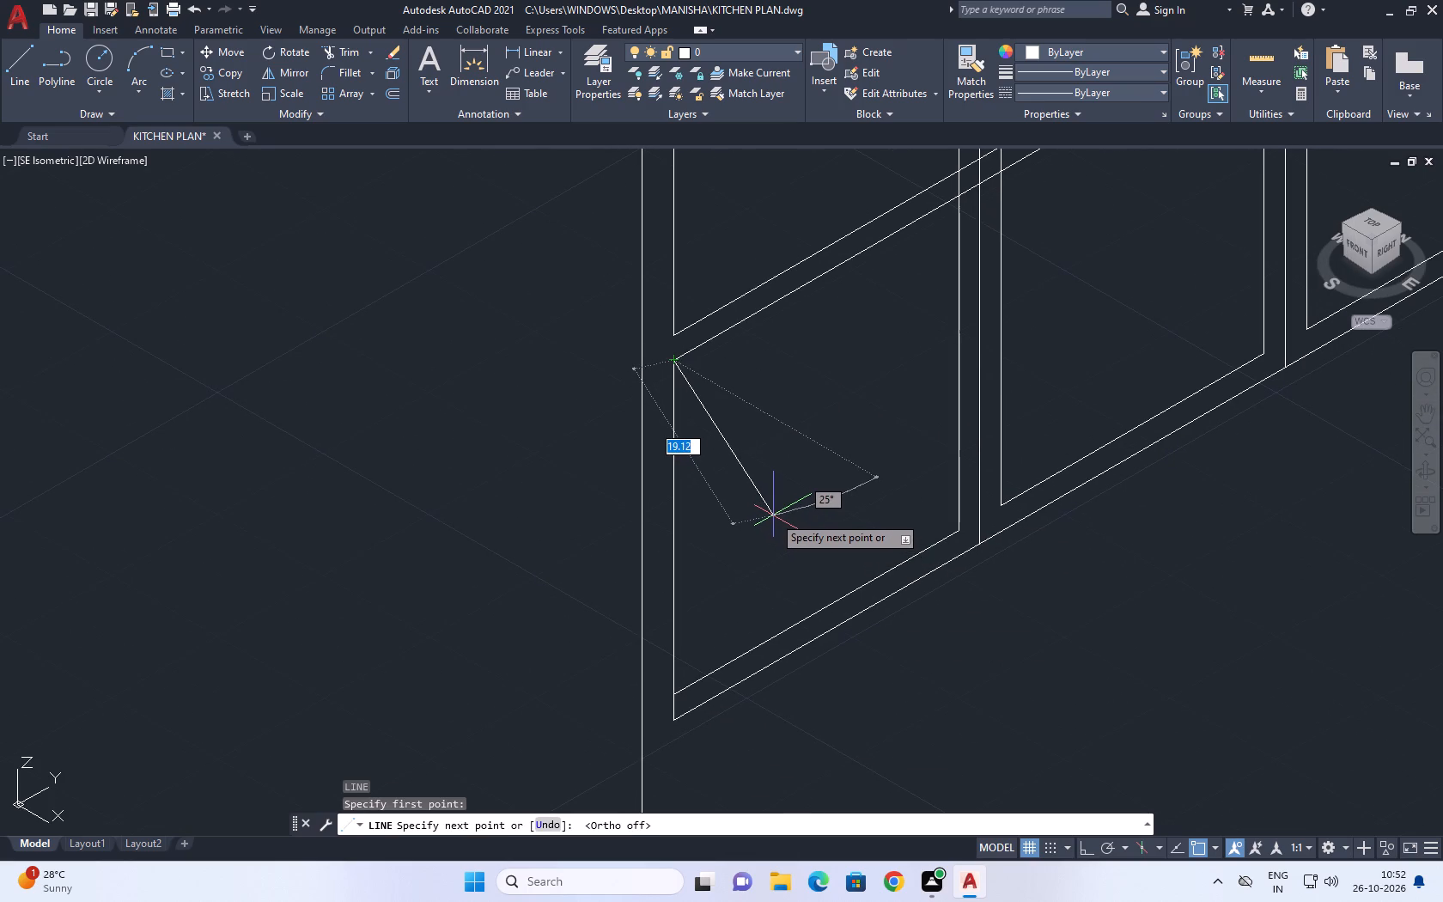
left_click(792, 511)
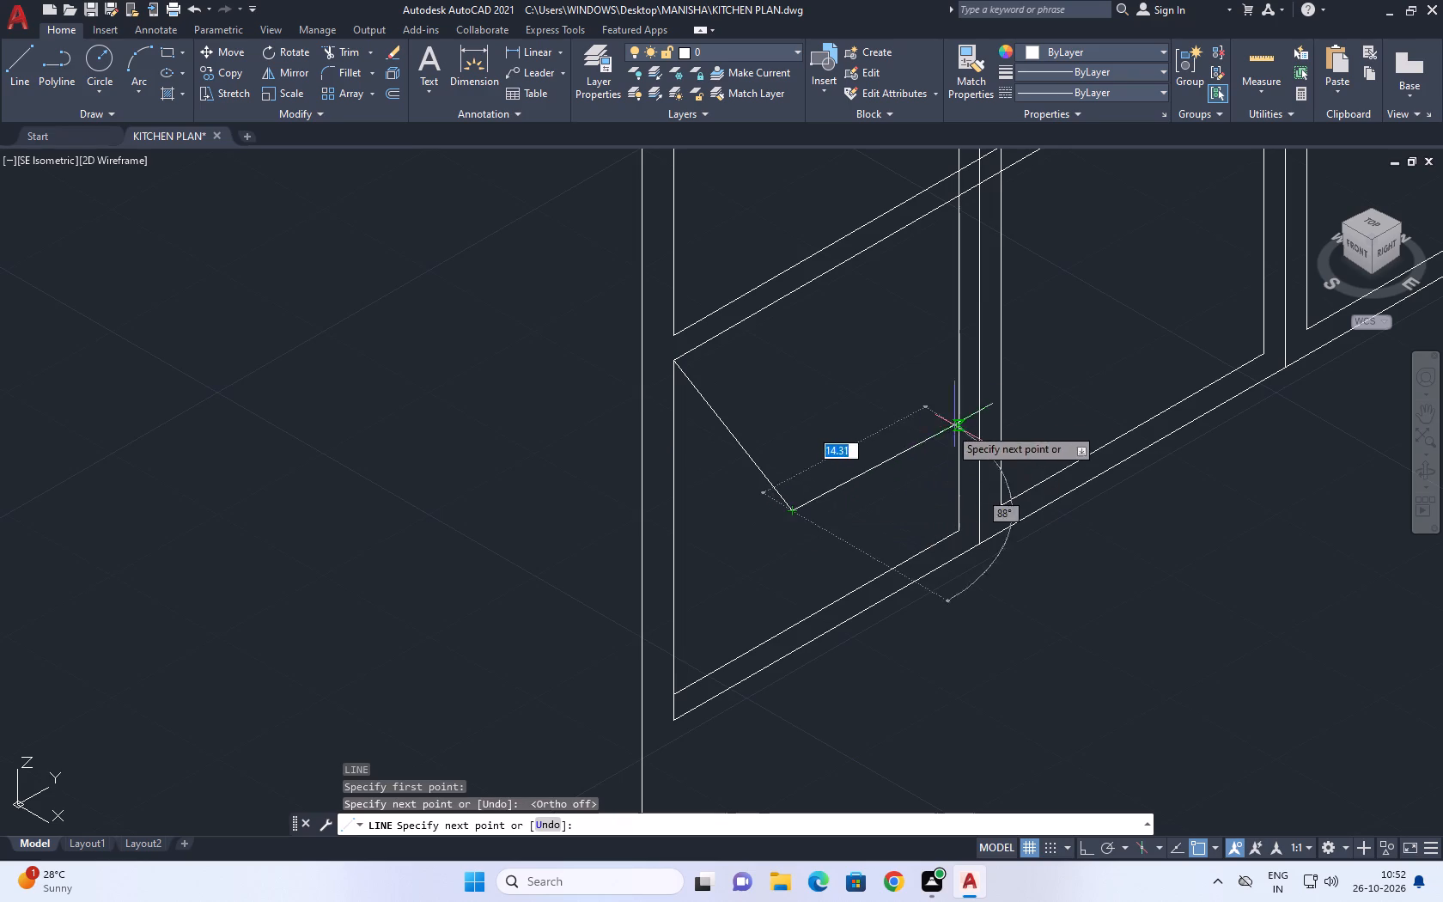
Continue the line with Ortho on, parallel to the mid-height rail, to a point just past the post after the second bay.
middle_click_drag(979, 399, 733, 512)
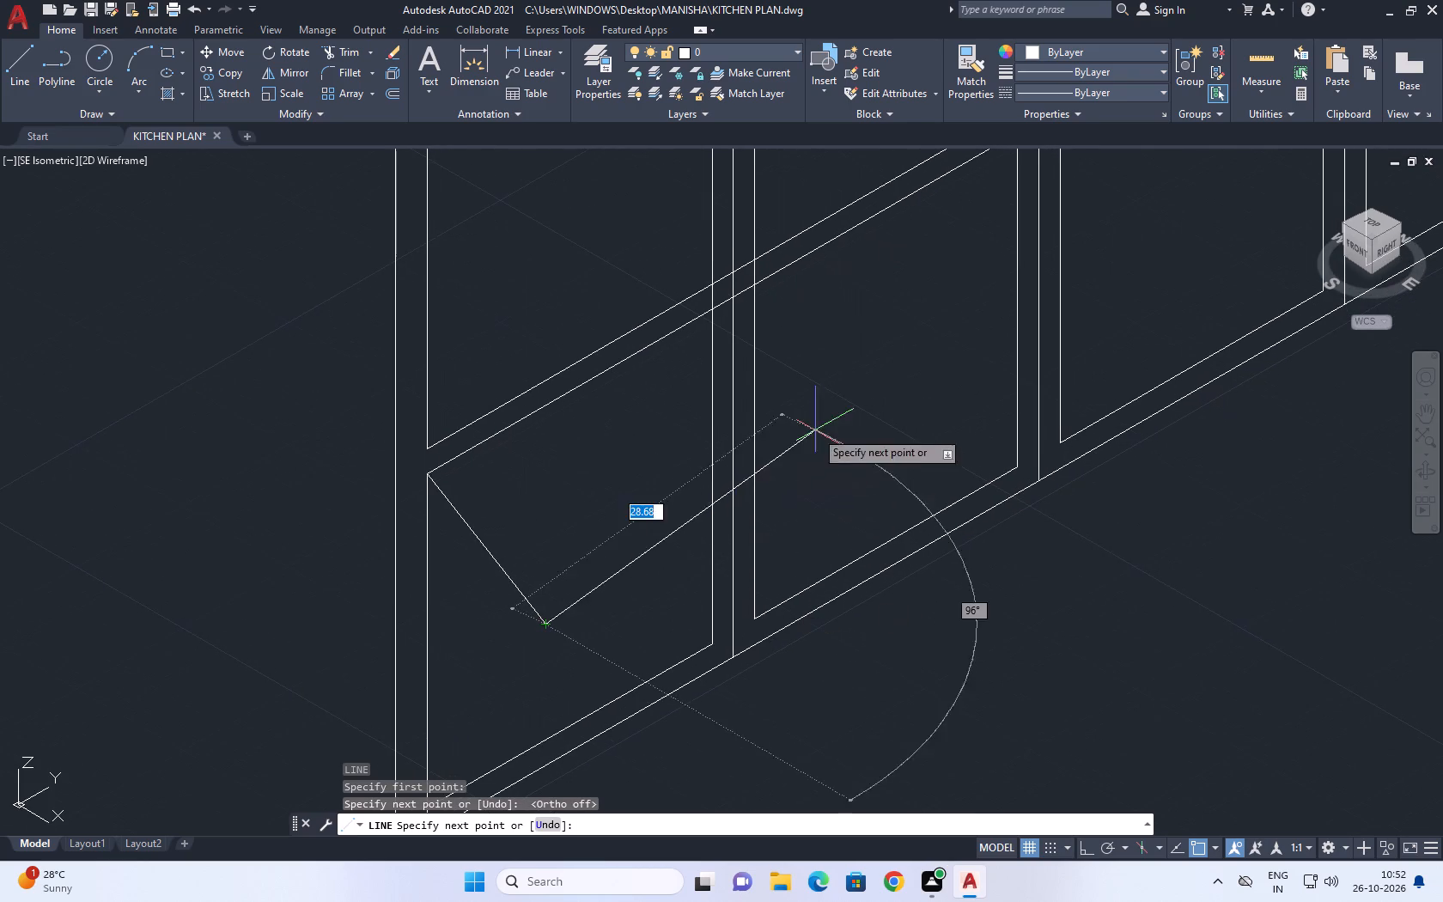
key("F8")
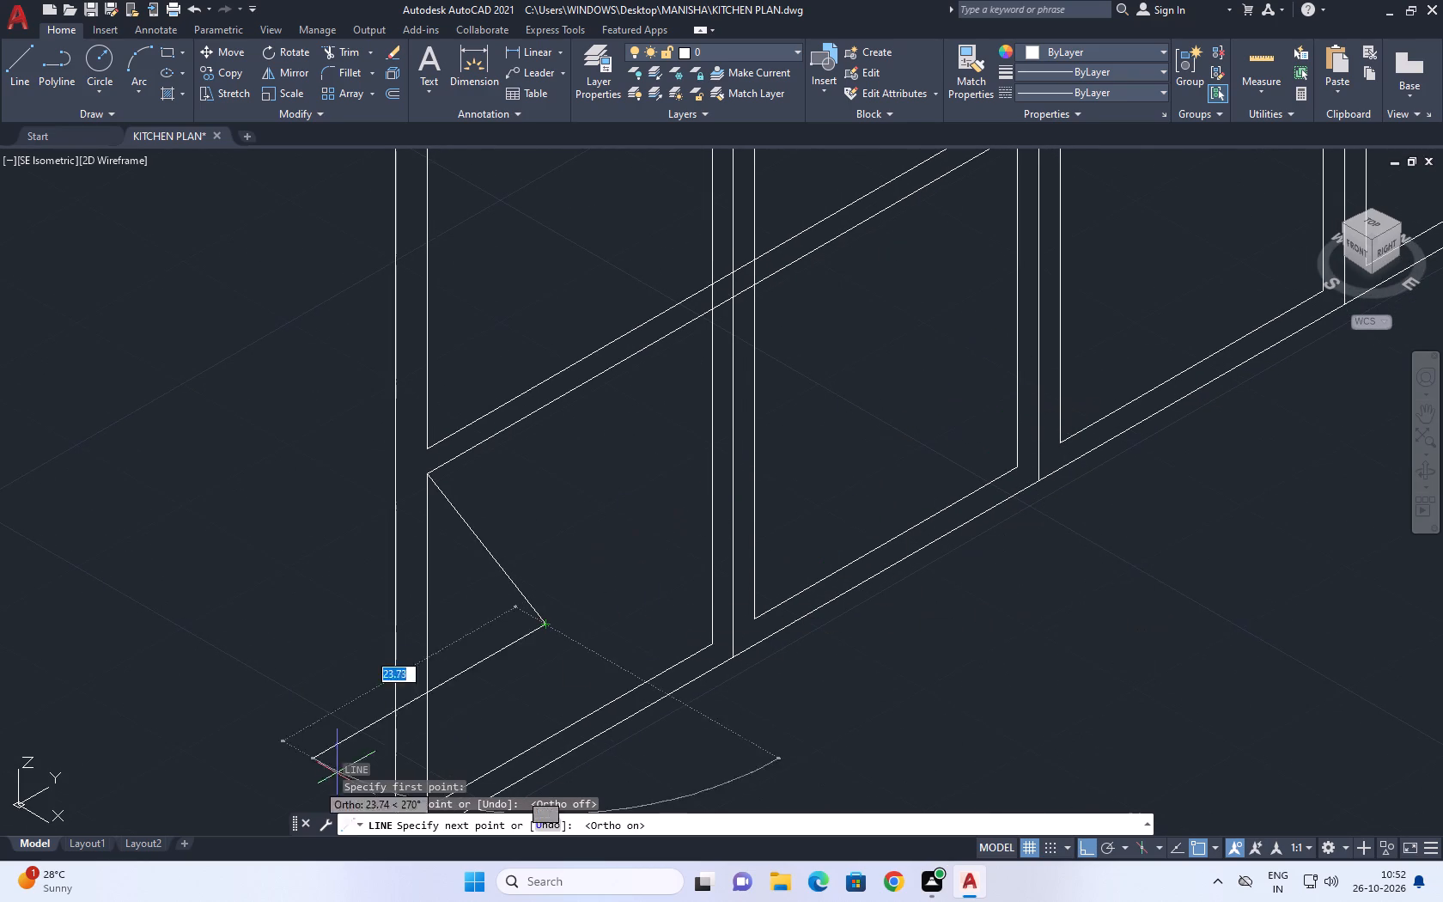
middle_click_drag(793, 613, 515, 722)
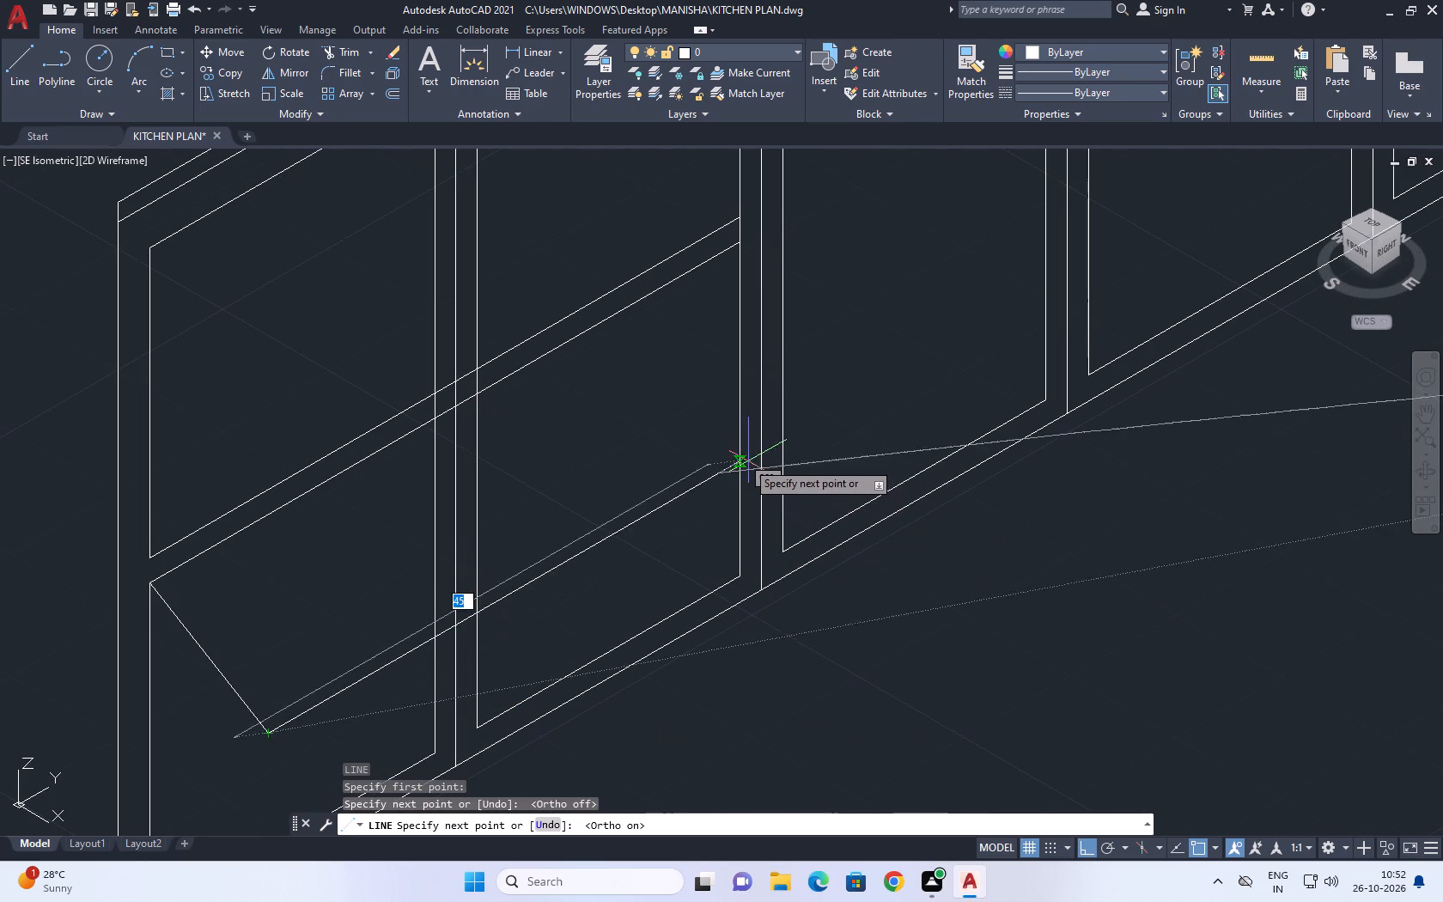
scroll(740, 454, "up", 2)
middle_click_drag(769, 478, 777, 495)
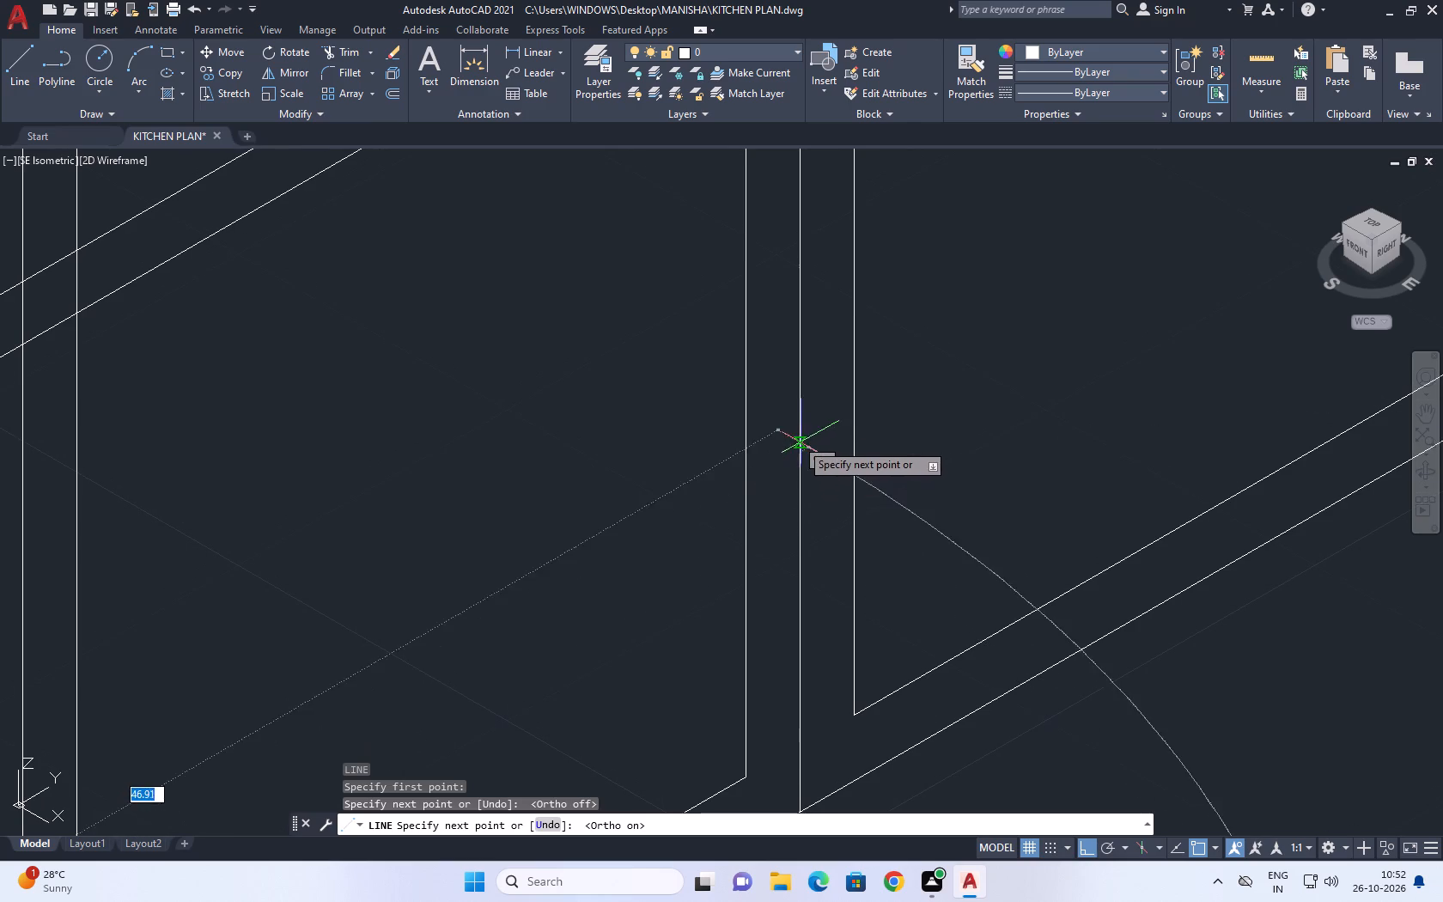
left_click(903, 407)
key("Escape")
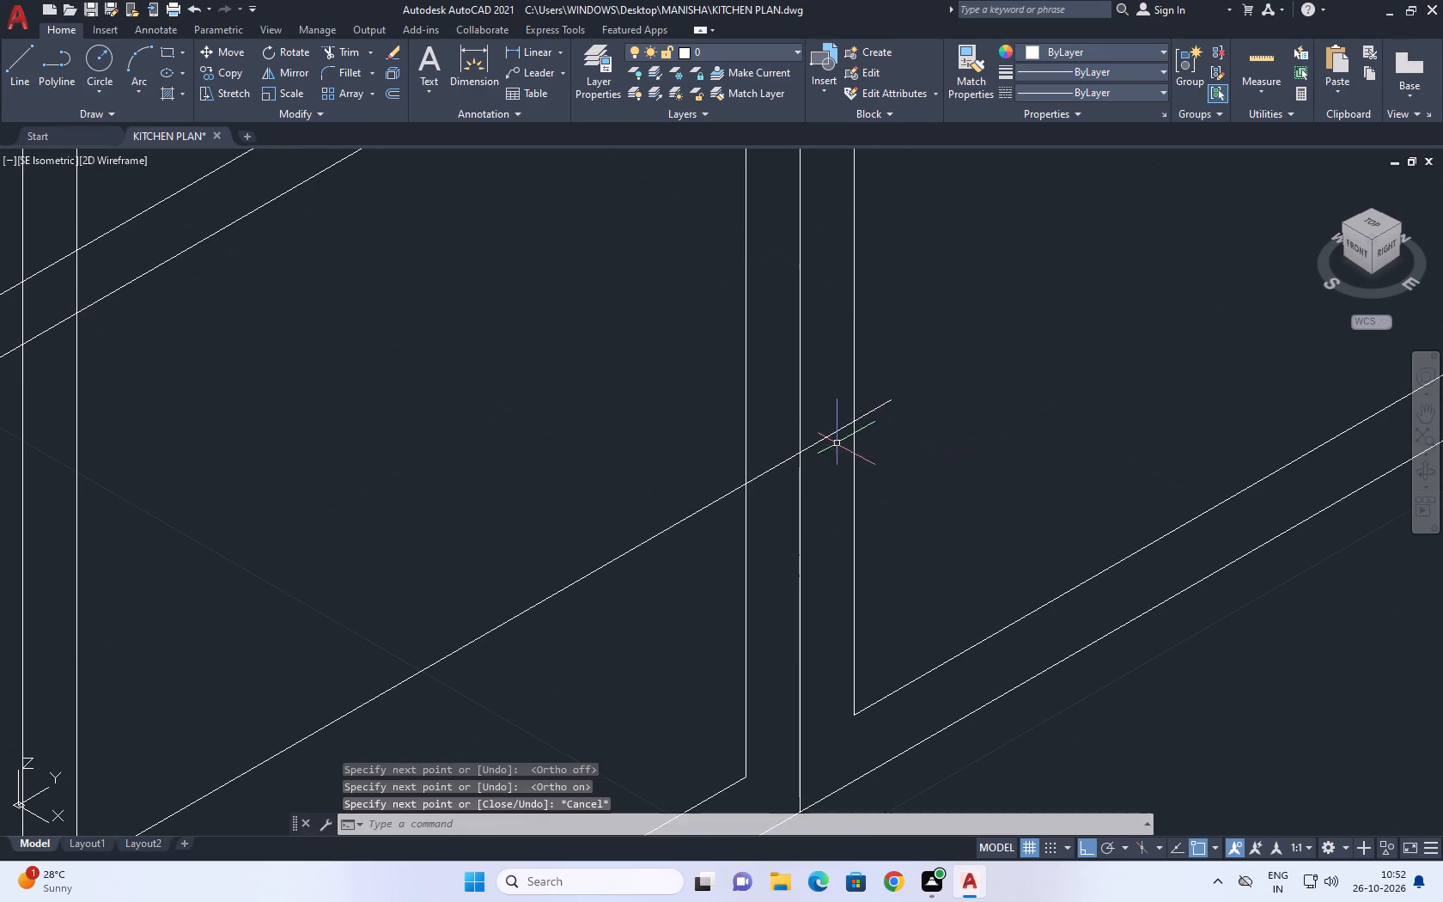
Draw a sloping line from the lower mid-height line's inner end to the far end of the new parallel edge.
scroll(795, 486, "down", 2)
middle_click_drag(725, 479, 741, 525)
type("L")
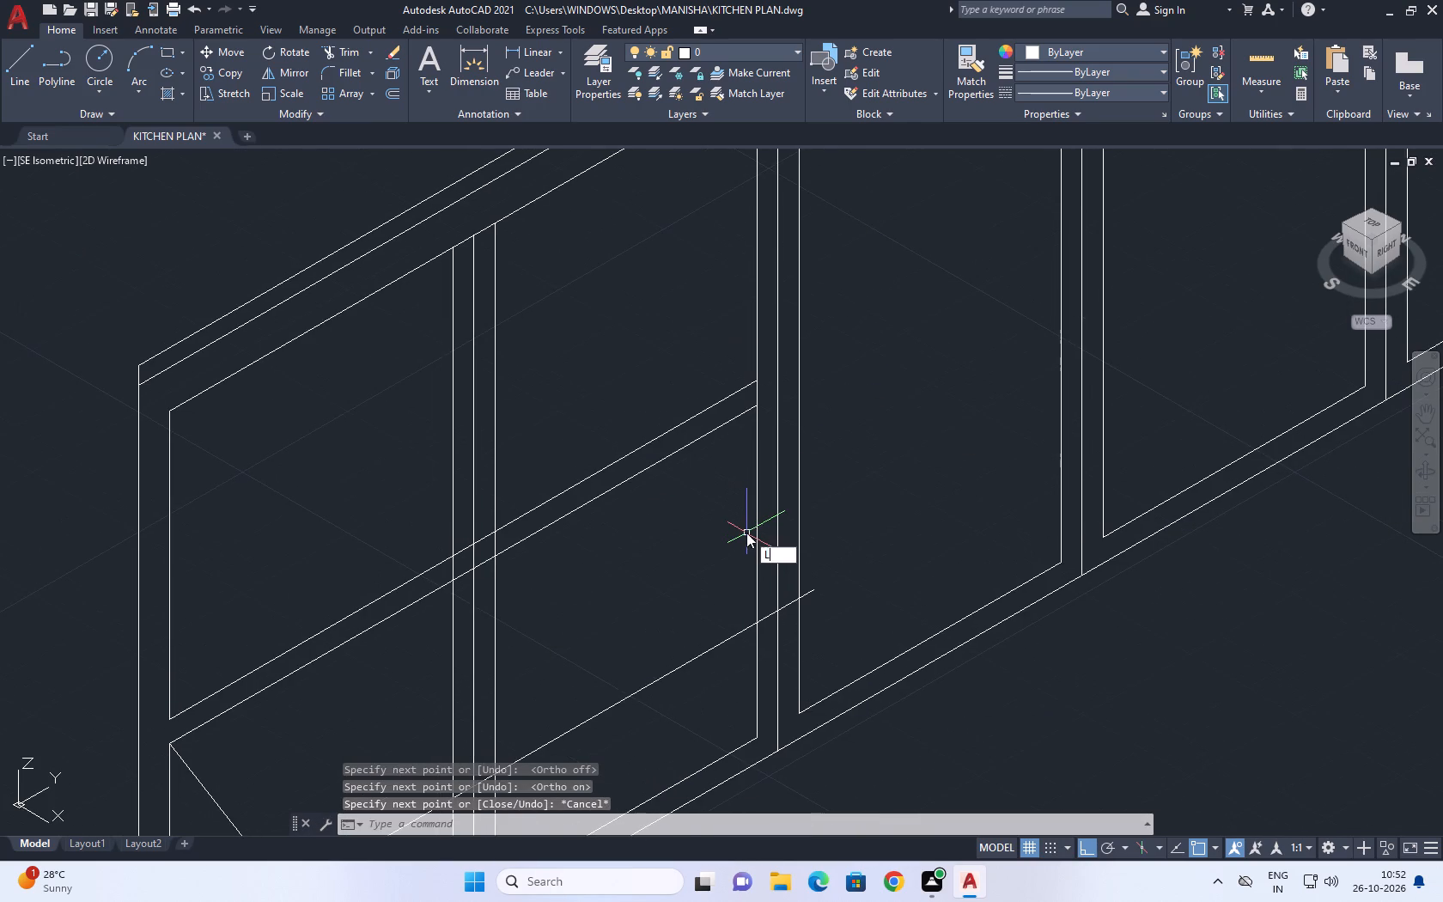
key("space")
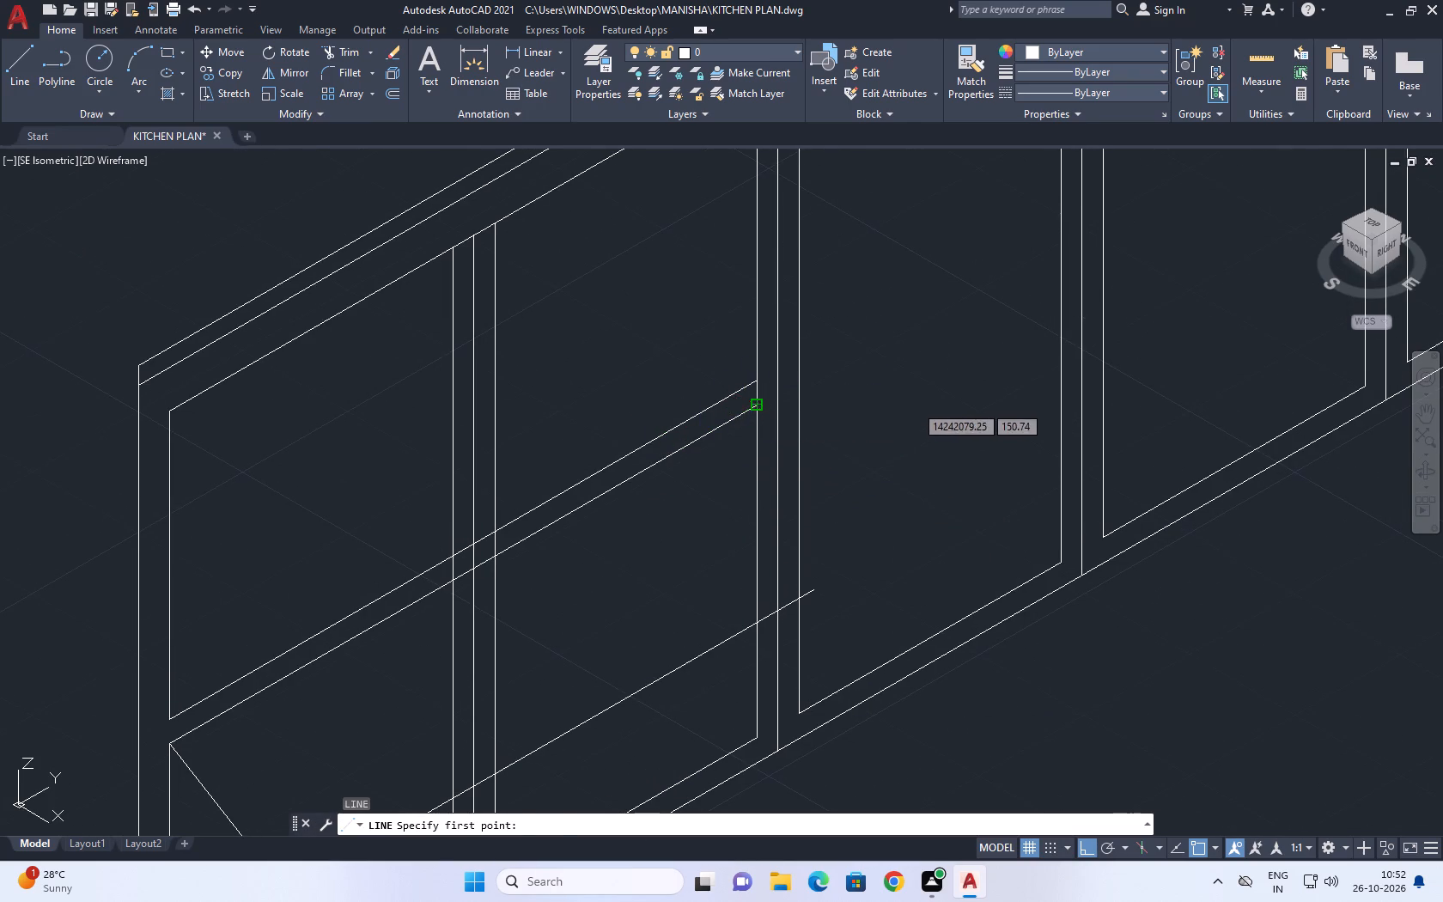
left_click(752, 405)
scroll(794, 604, "up", 1)
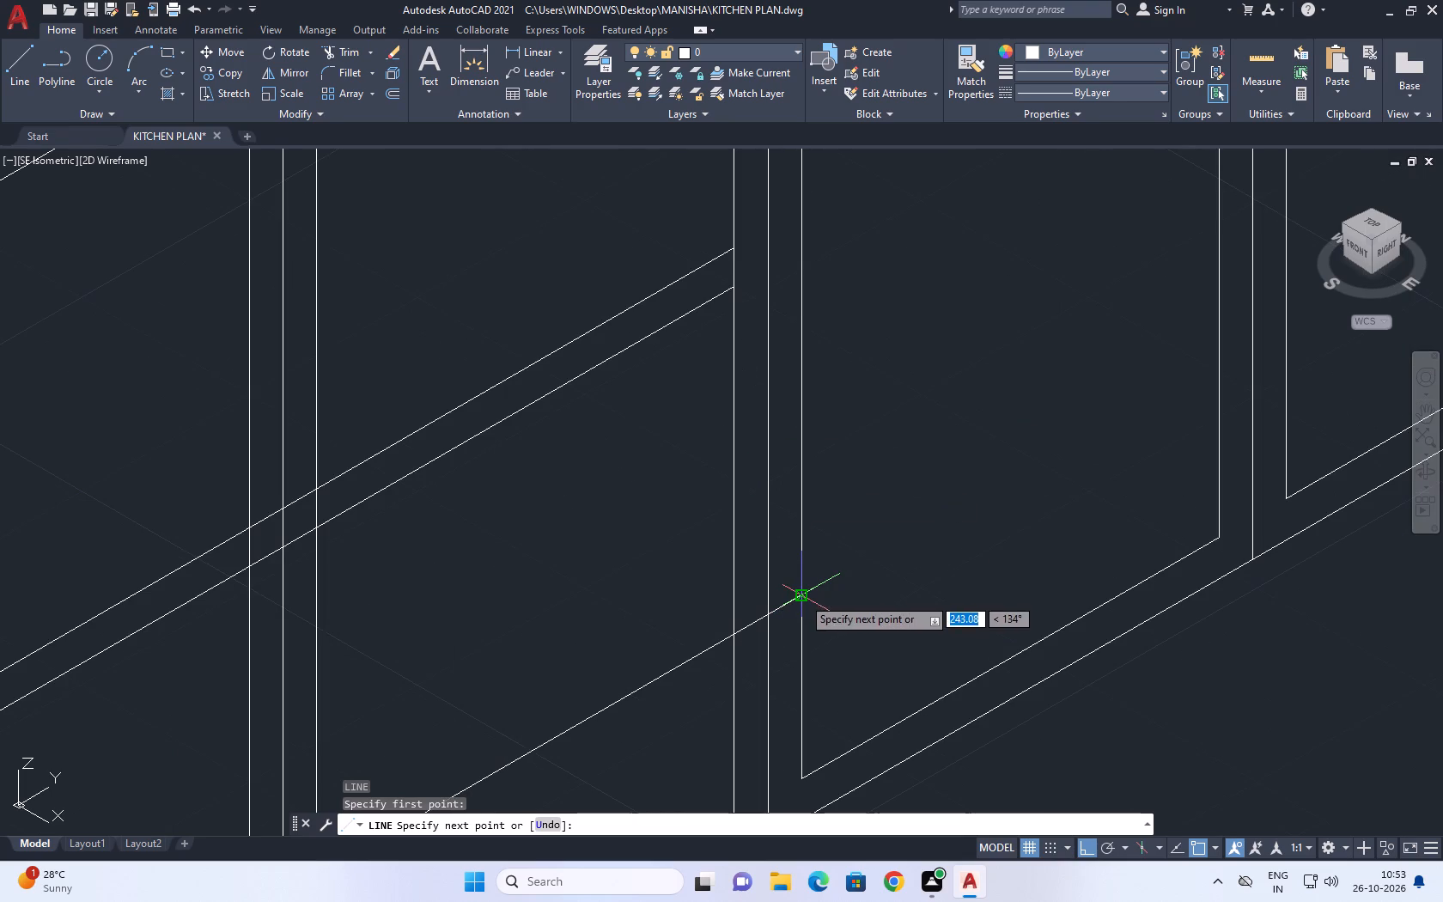
left_click(825, 579)
key("Escape")
Draw a short vertical line downward from the sloped projection's near front corner.
scroll(868, 514, "down", 3)
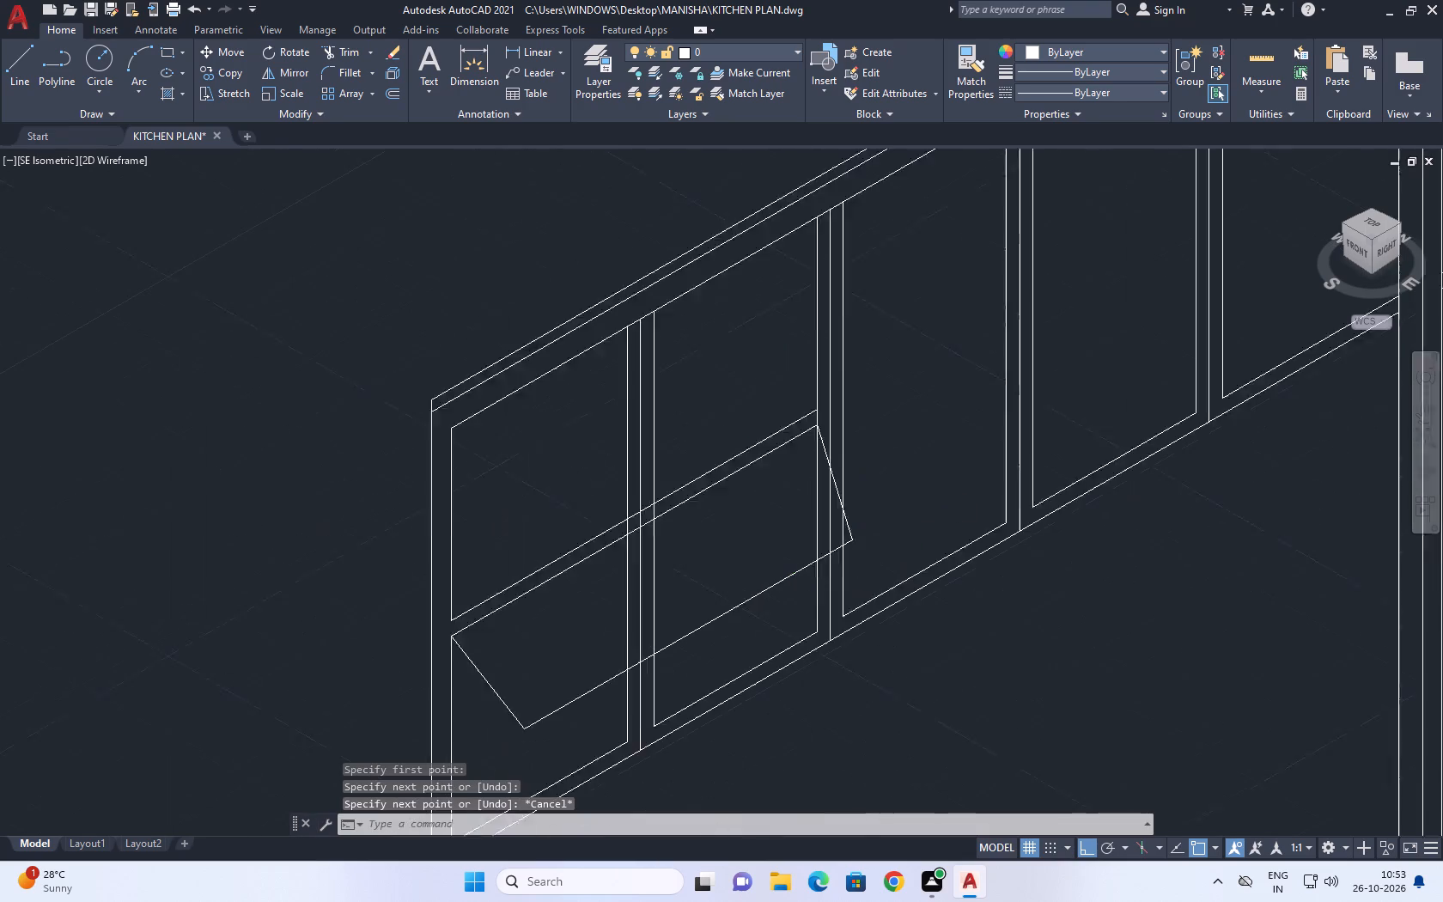
middle_click_drag(750, 592, 827, 507)
scroll(752, 594, "down", 1)
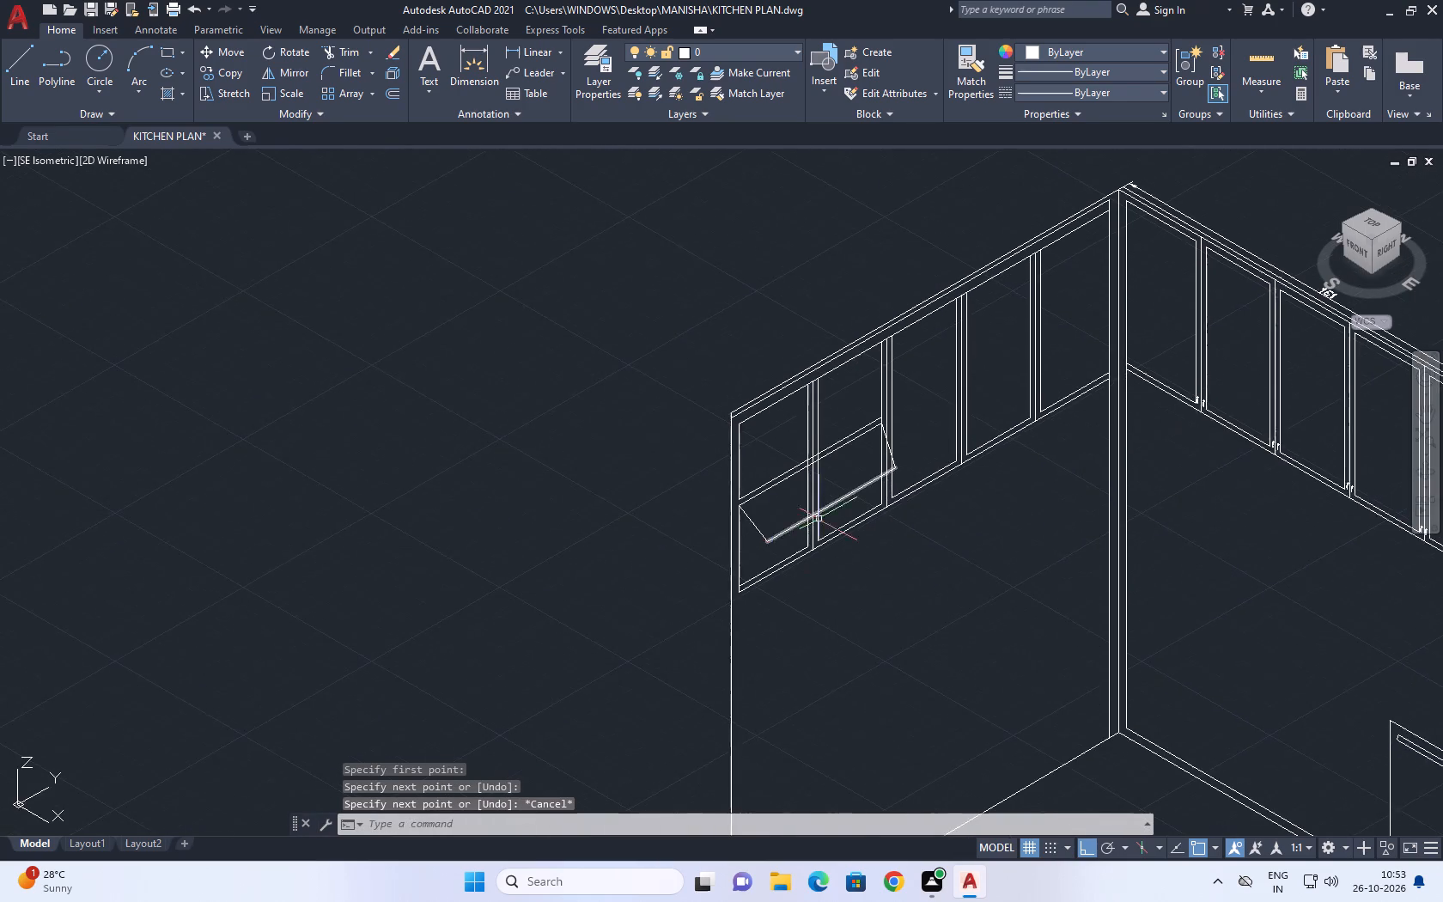
scroll(725, 568, "up", 4)
middle_click(806, 526)
key("l")
key("space")
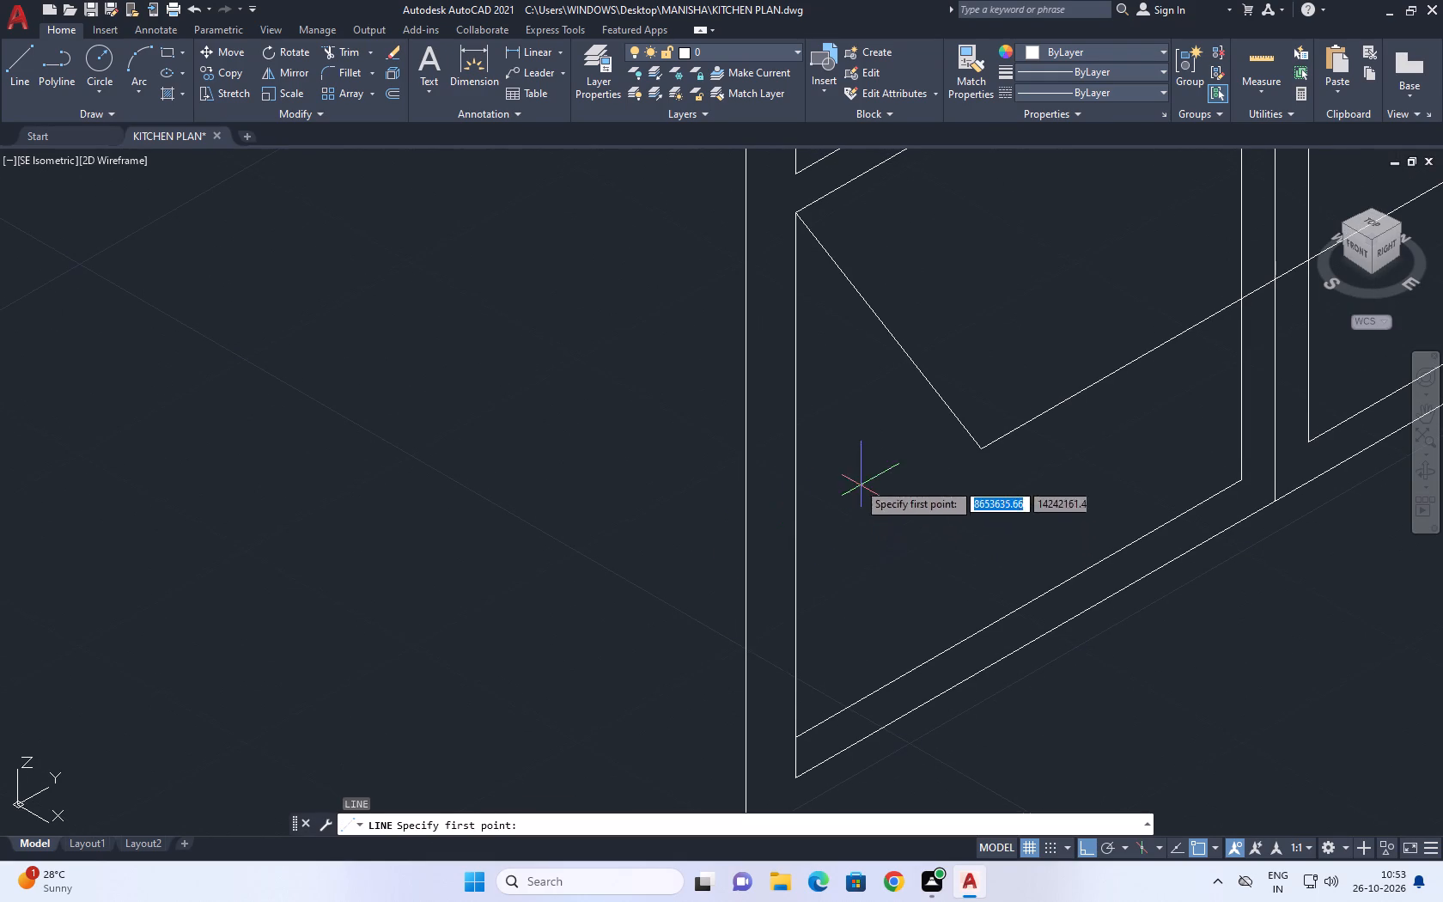
left_click(982, 452)
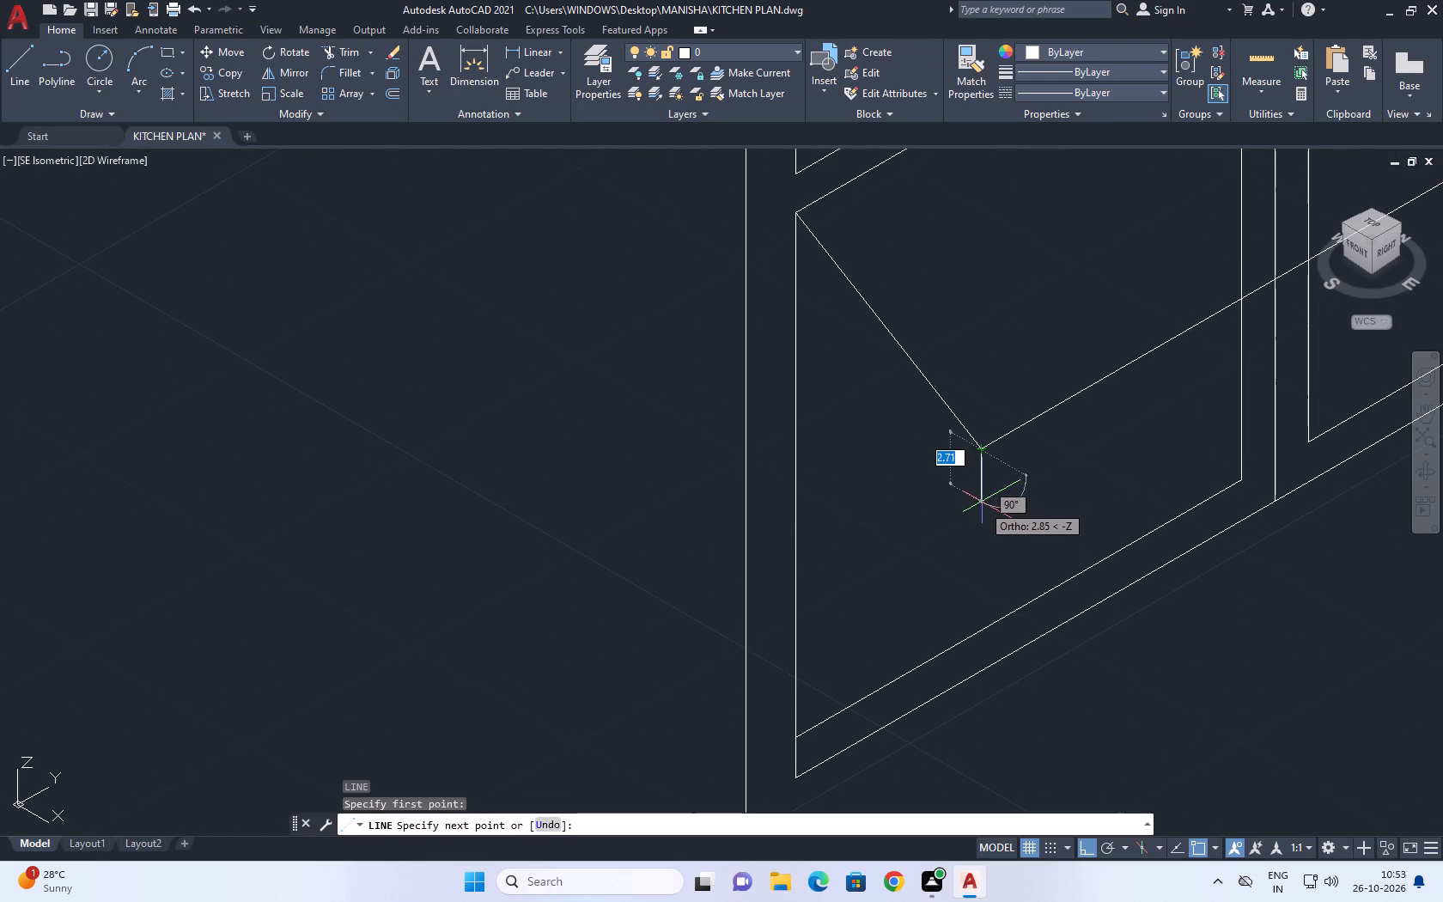
left_click(980, 493)
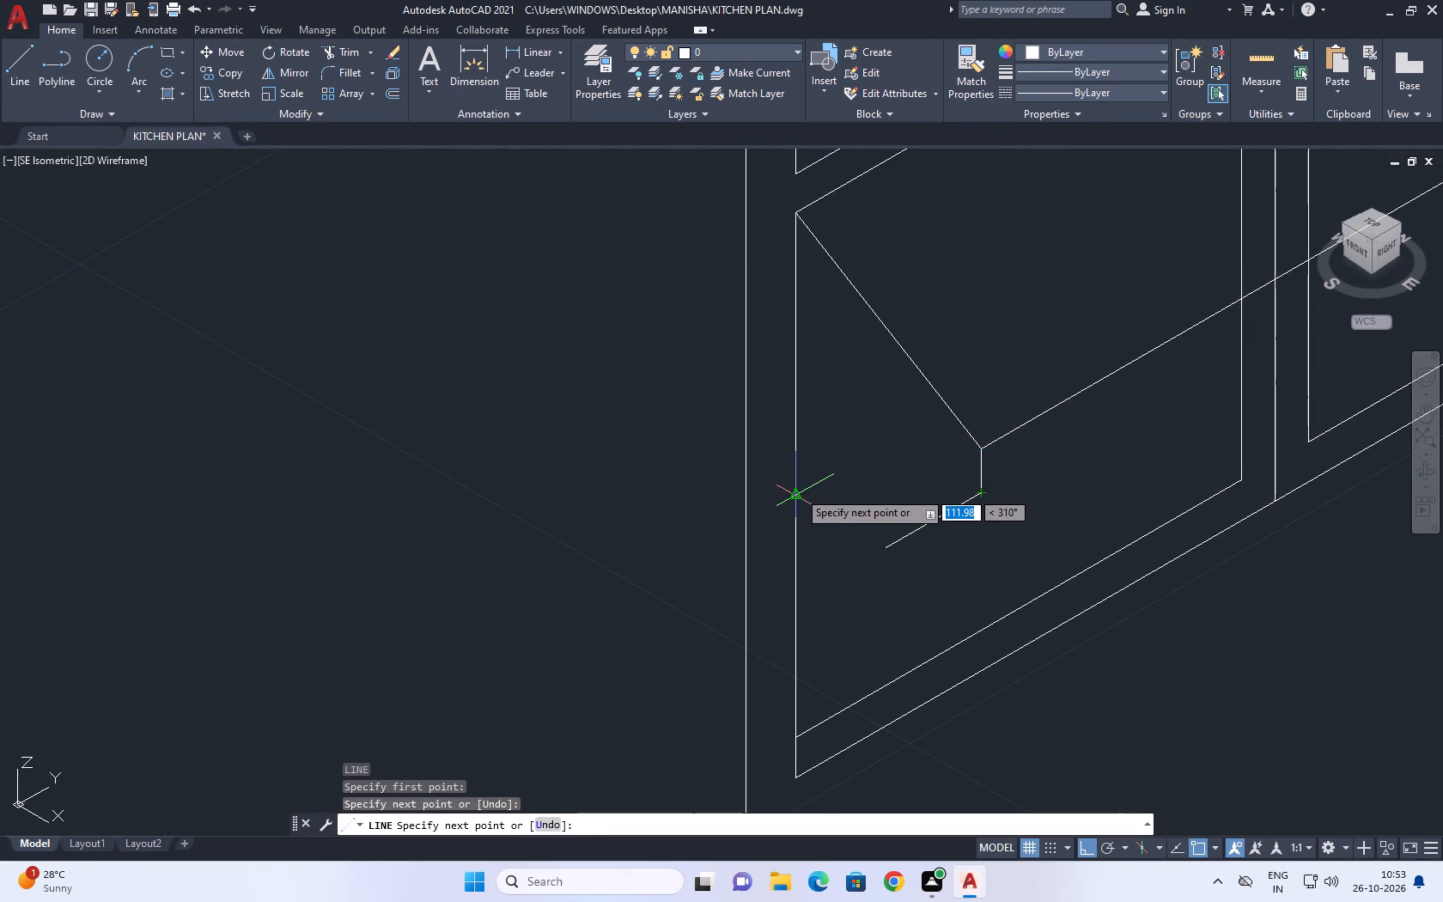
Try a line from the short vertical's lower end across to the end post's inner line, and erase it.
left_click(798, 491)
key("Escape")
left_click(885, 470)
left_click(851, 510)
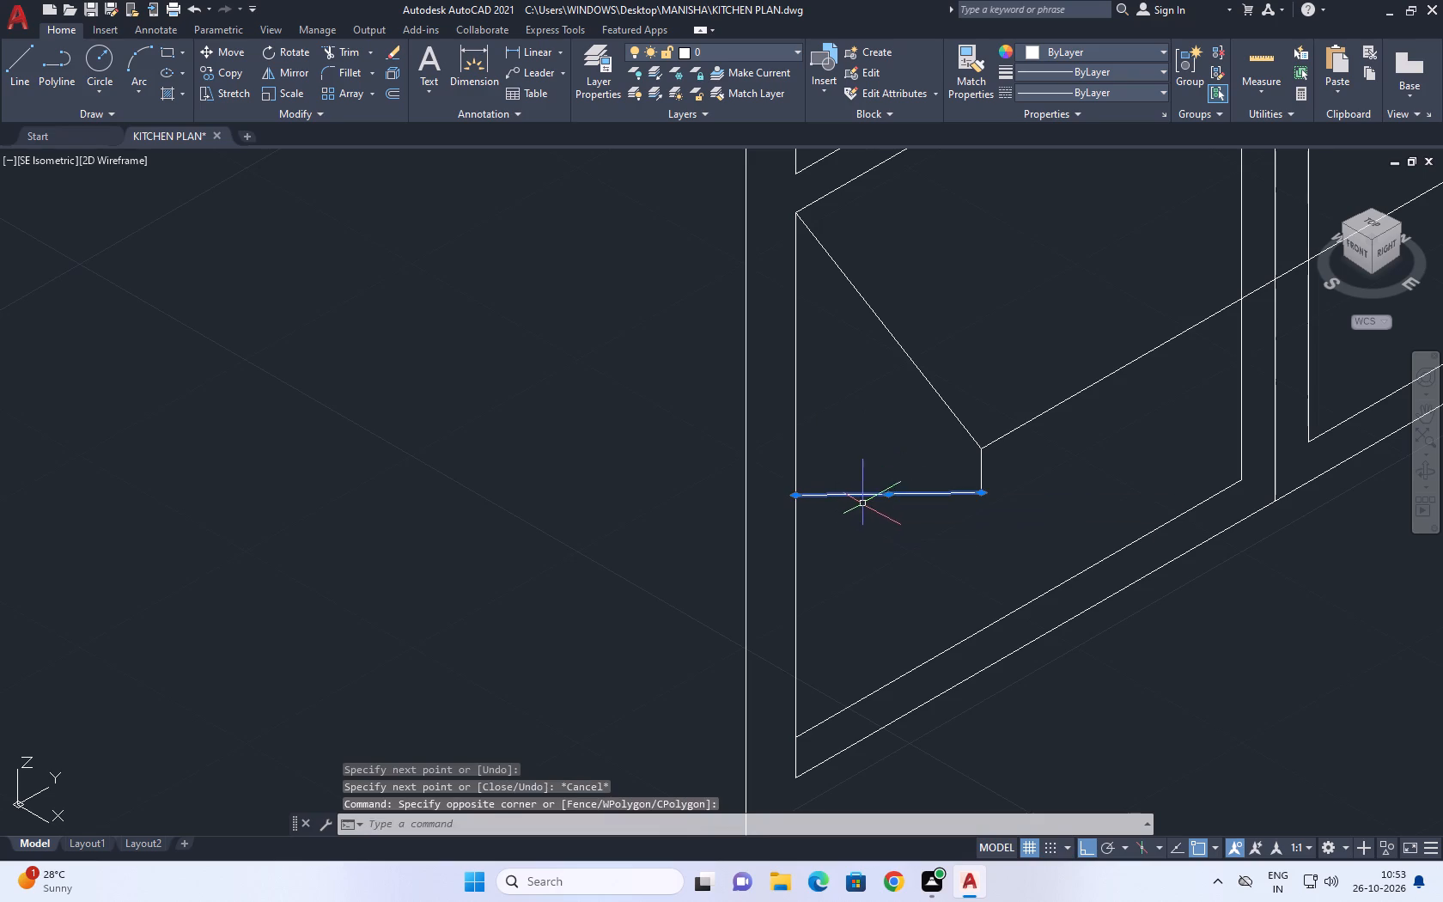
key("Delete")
Draw a line along the X axis from the short vertical's lower end back to the end post's inner line.
key("l")
key("space")
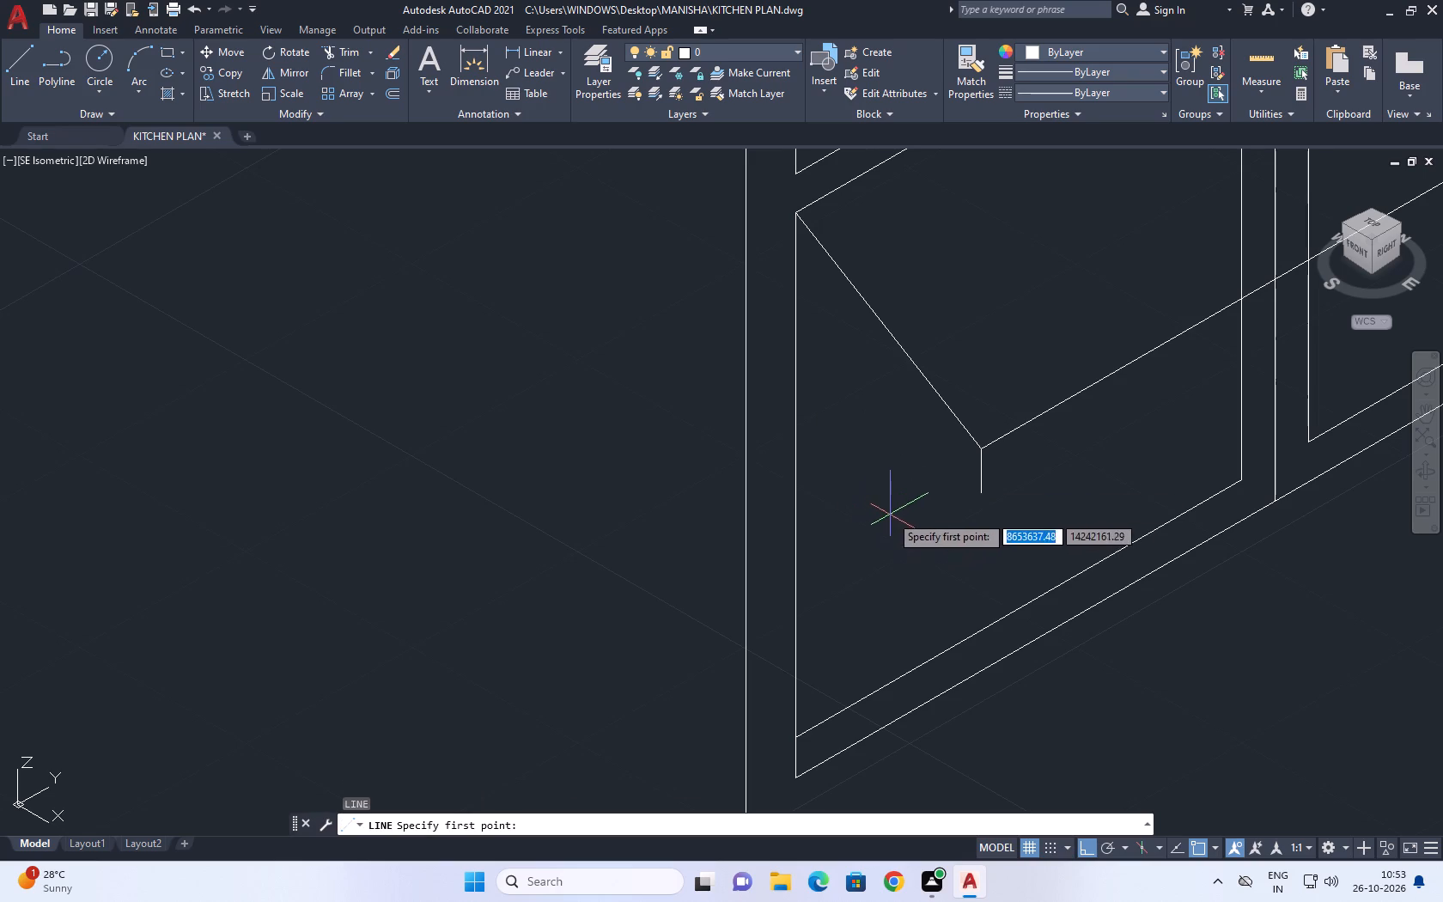
left_click(981, 496)
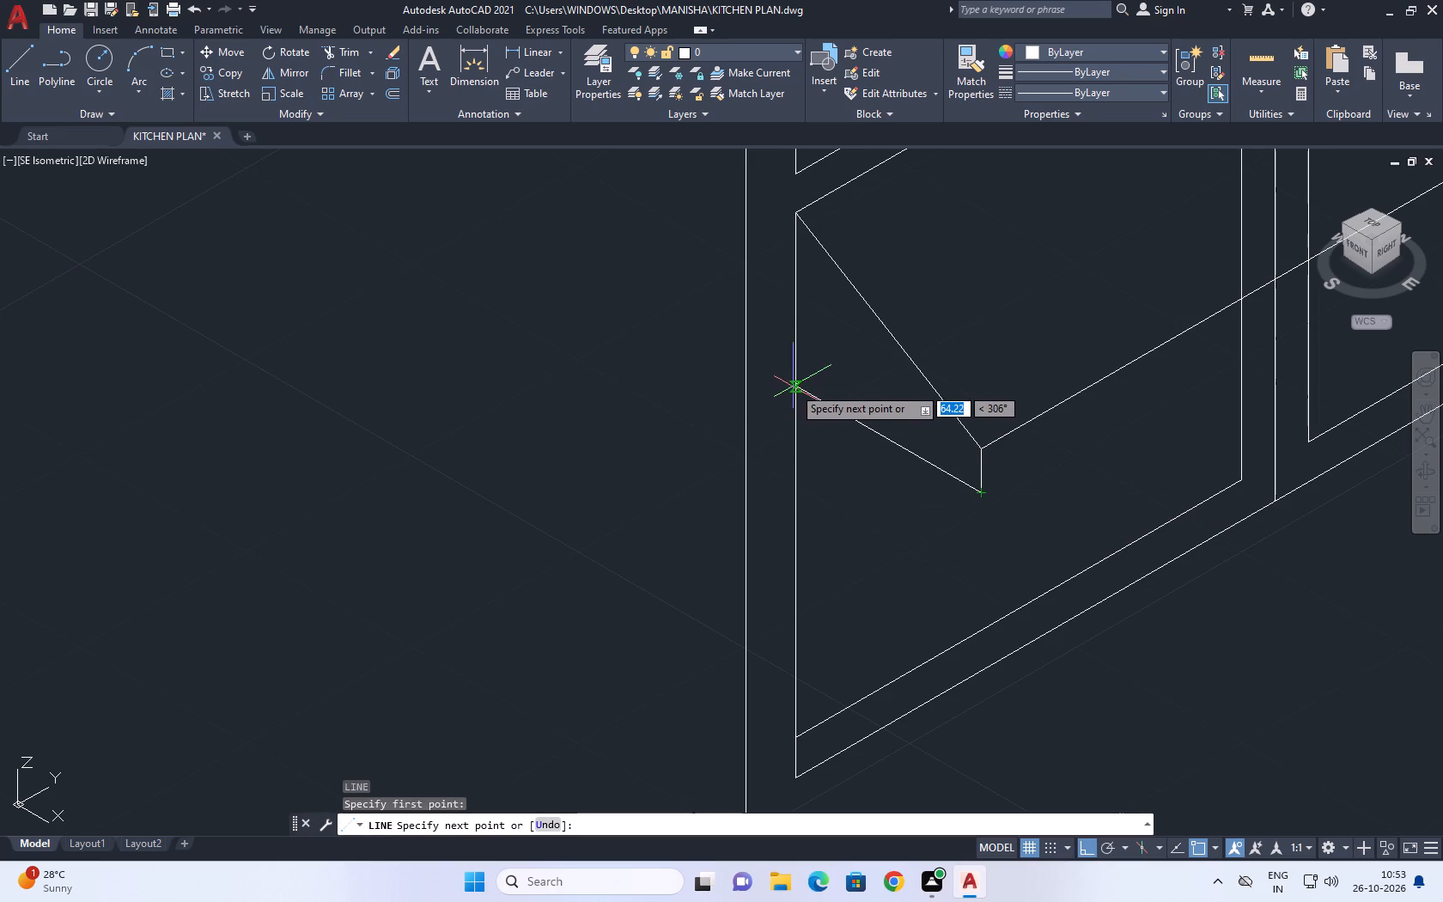
left_click(793, 387)
key("Escape")
Draw the projection's lower front edge, about 50 units long, from the short vertical's lower end parallel to the upper front edge.
middle_click_drag(794, 515, 420, 637)
key("space")
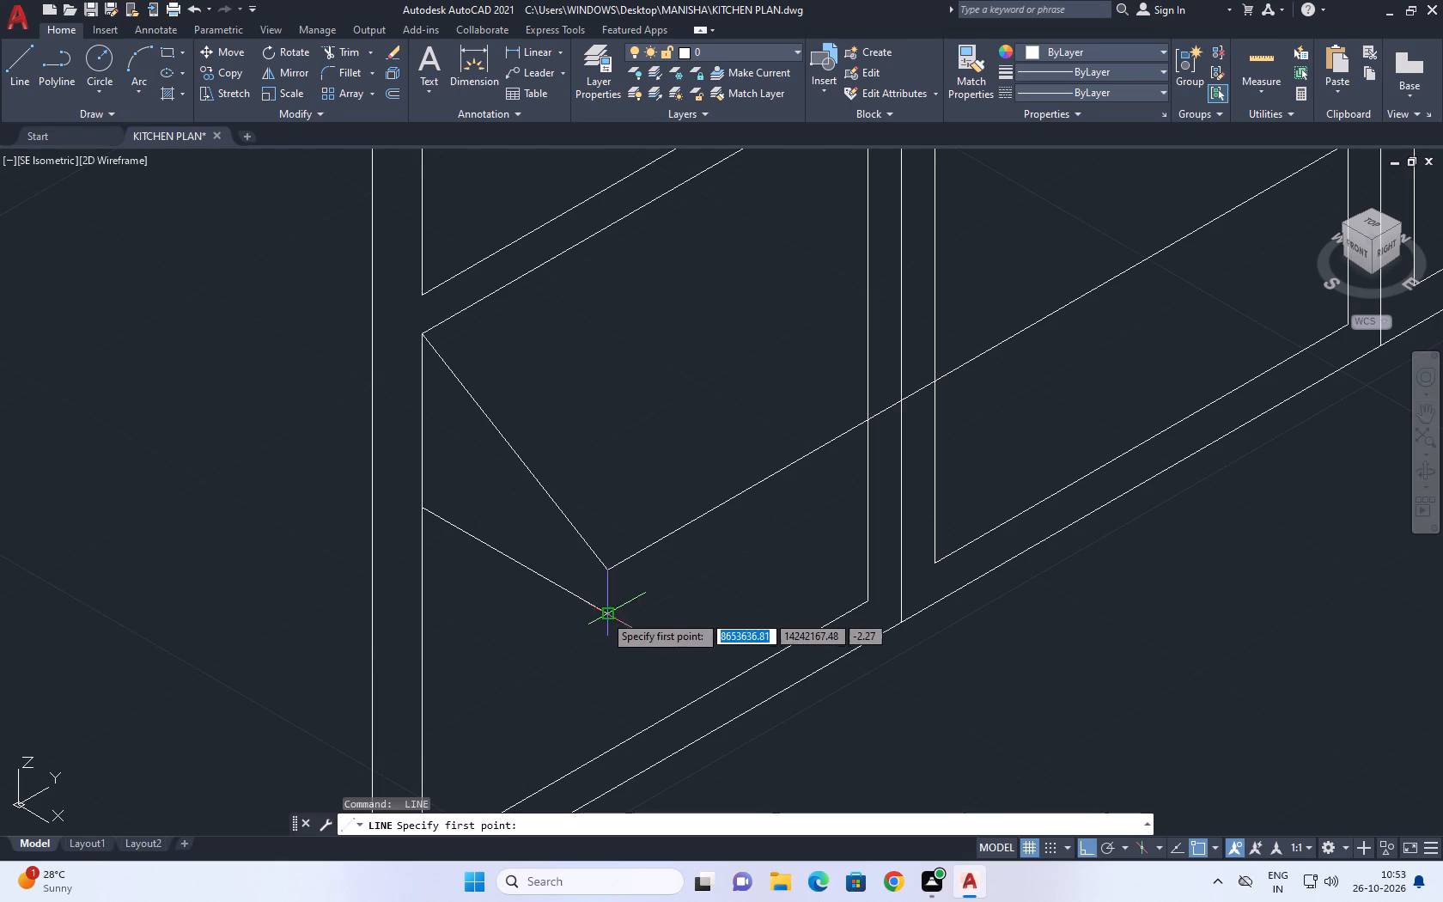
left_click(603, 616)
scroll(834, 543, "down", 2)
middle_click_drag(890, 514, 557, 680)
scroll(709, 575, "up", 2)
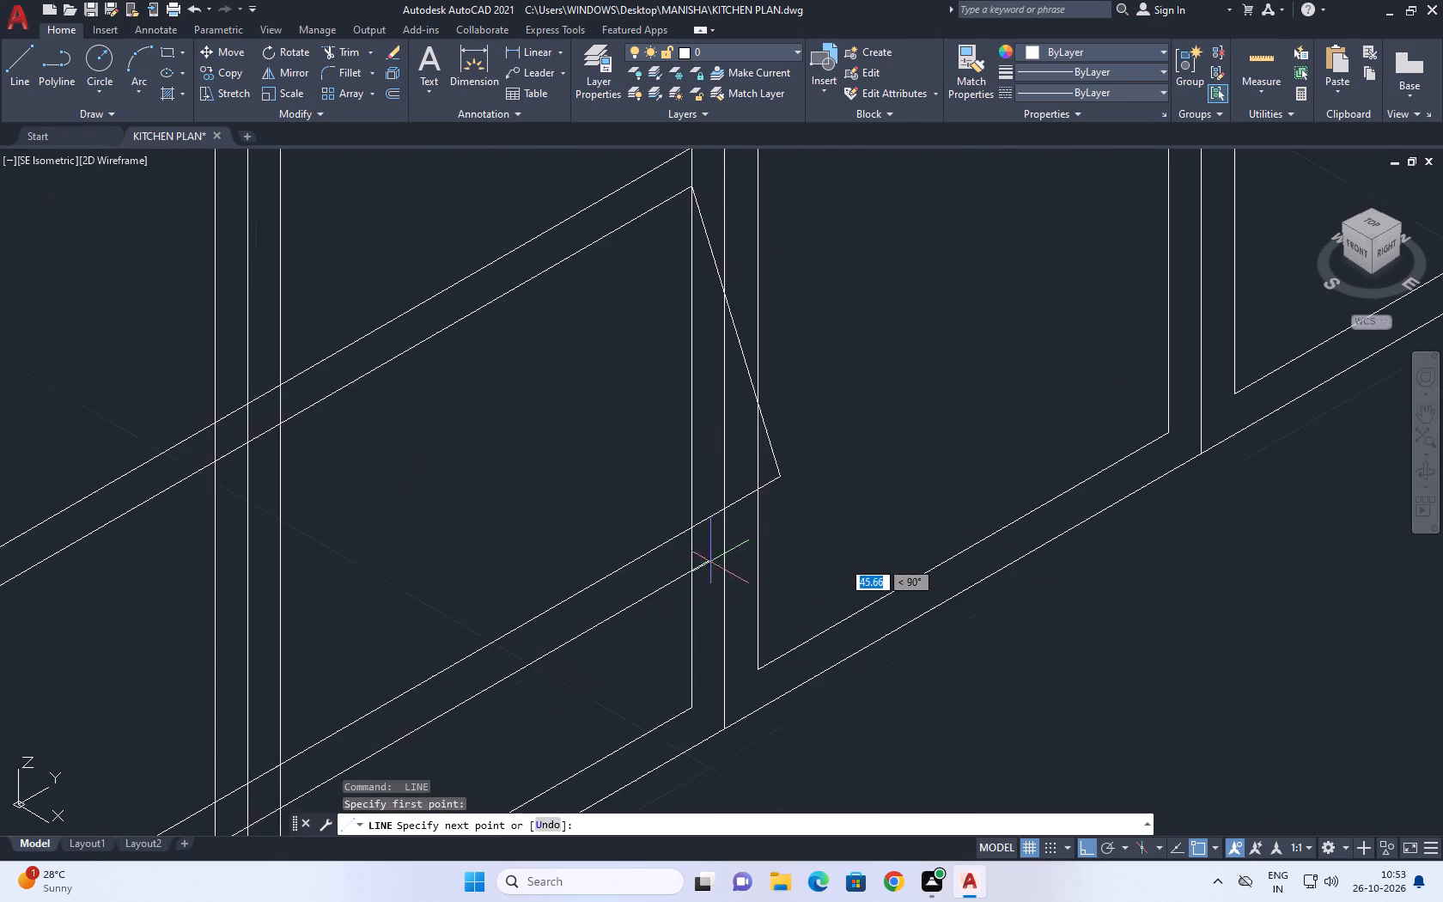
scroll(795, 521, "up", 1)
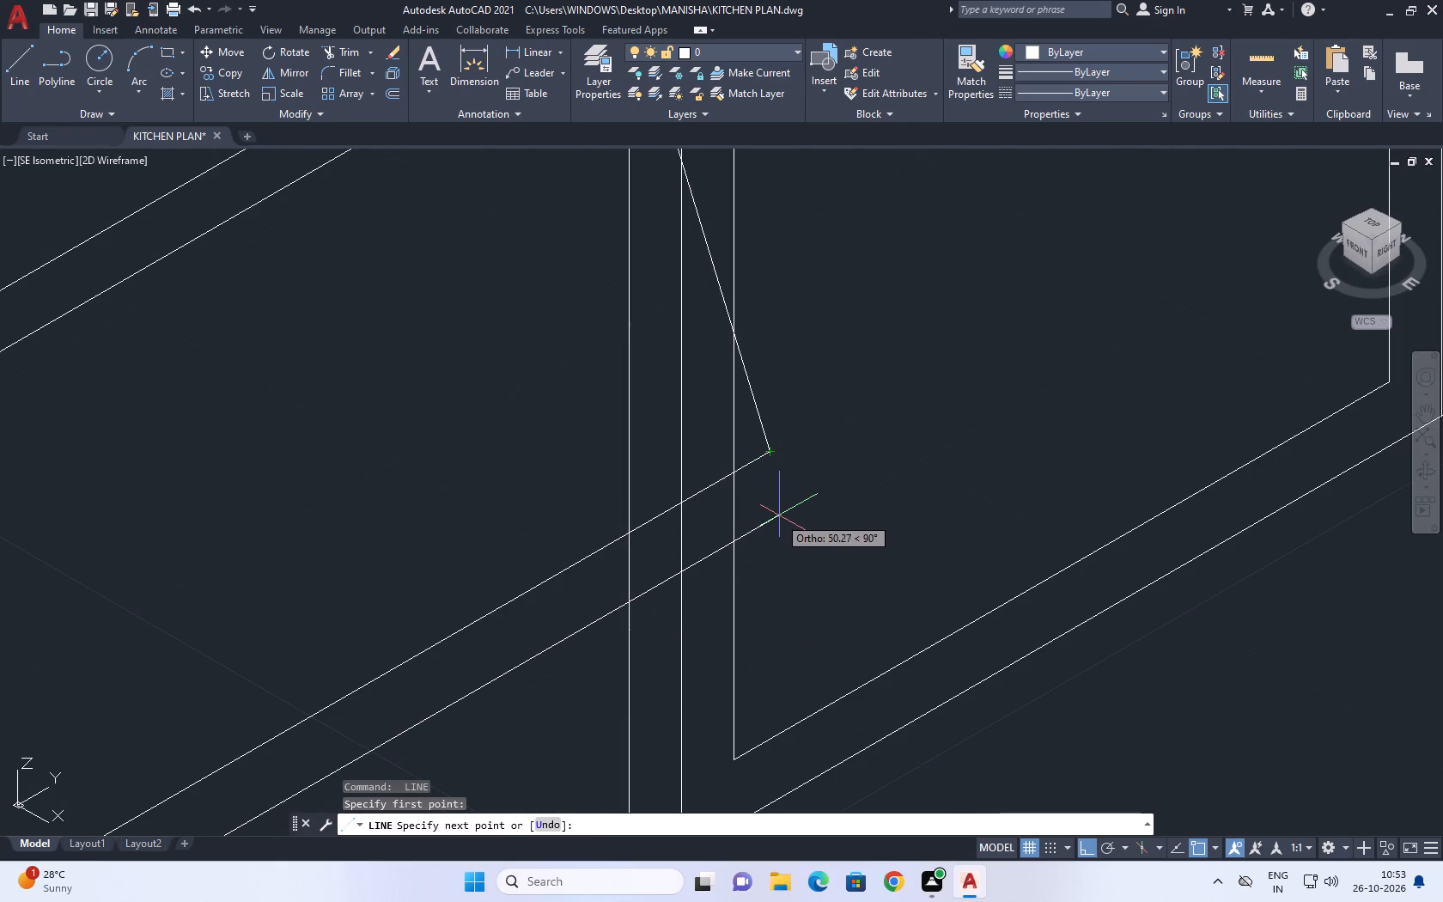
left_click(781, 515)
key("space")
Draw a vertical line from the upper front edge's far end down past the lower front edge.
key("l")
key("space")
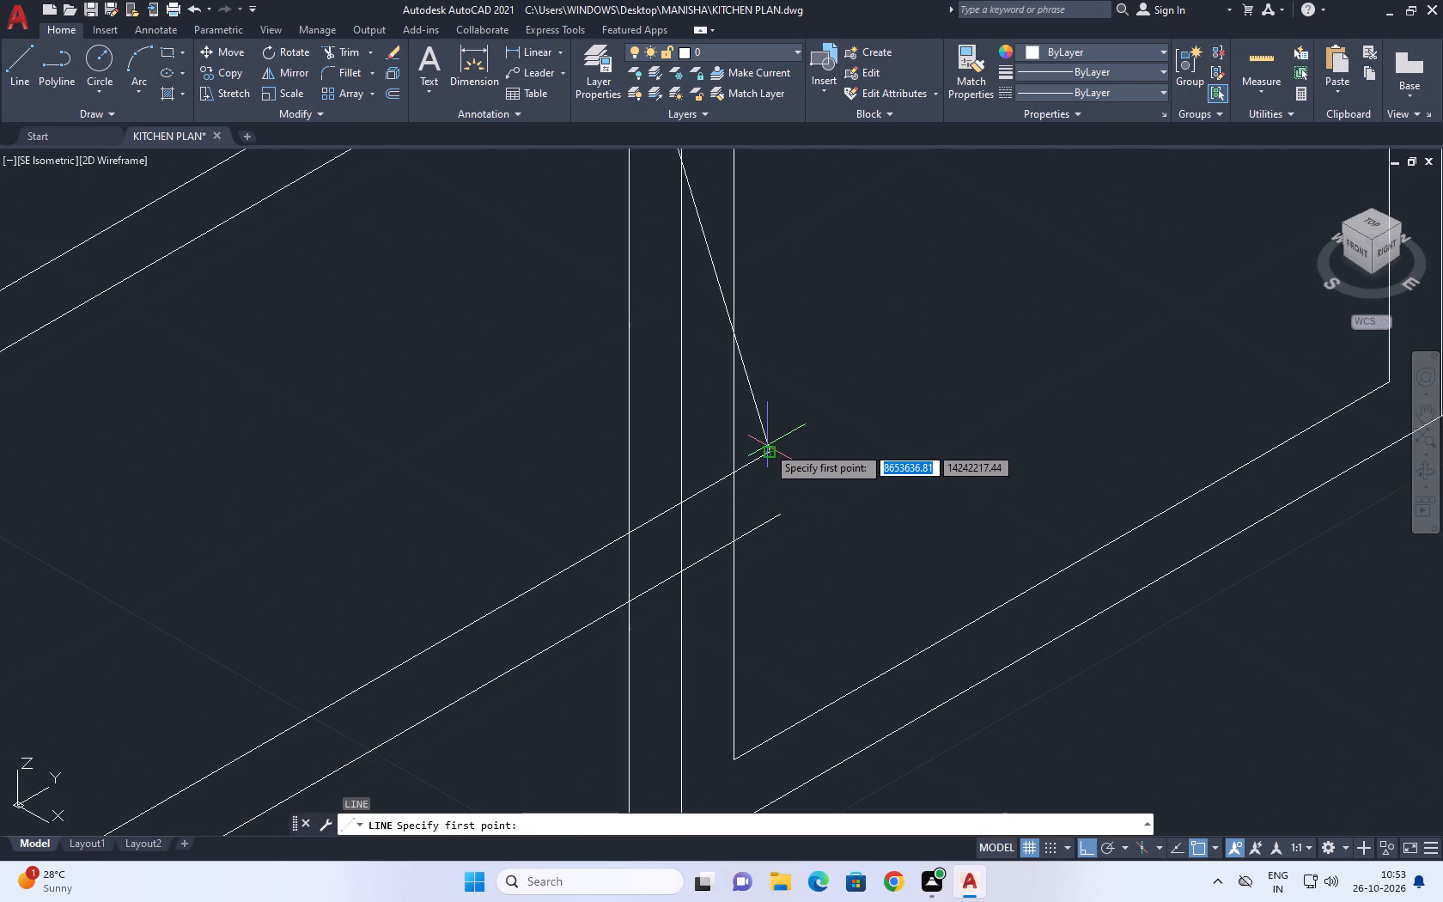
left_click(770, 454)
left_click(786, 625)
key("Escape")
Shorten the lower front edge and the far vertical line so that both end at their intersection.
scroll(775, 512, "up", 3)
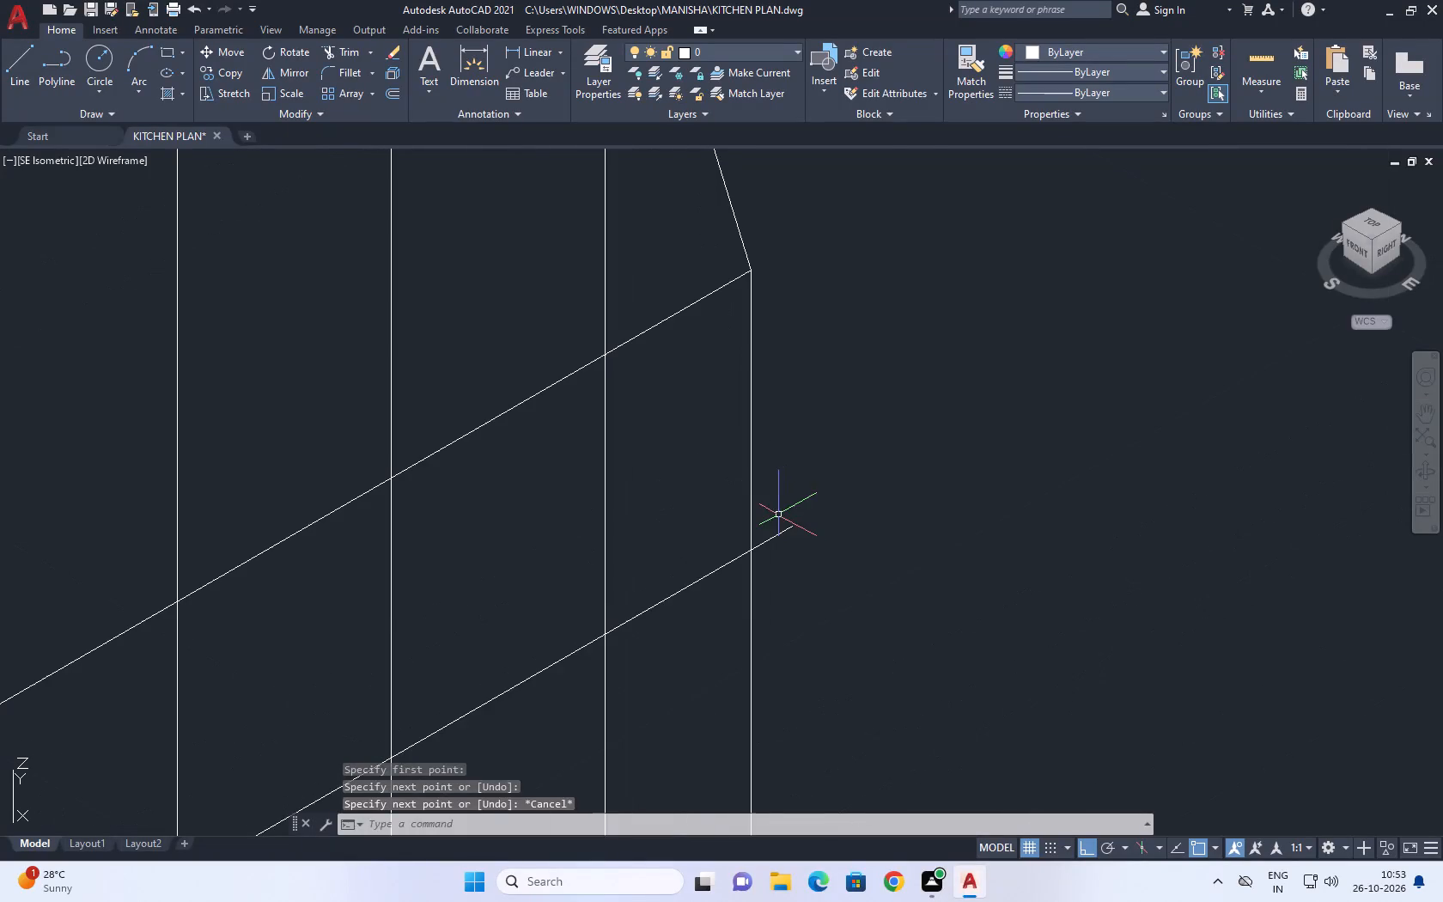
left_click(783, 514)
left_click(774, 546)
left_click(795, 522)
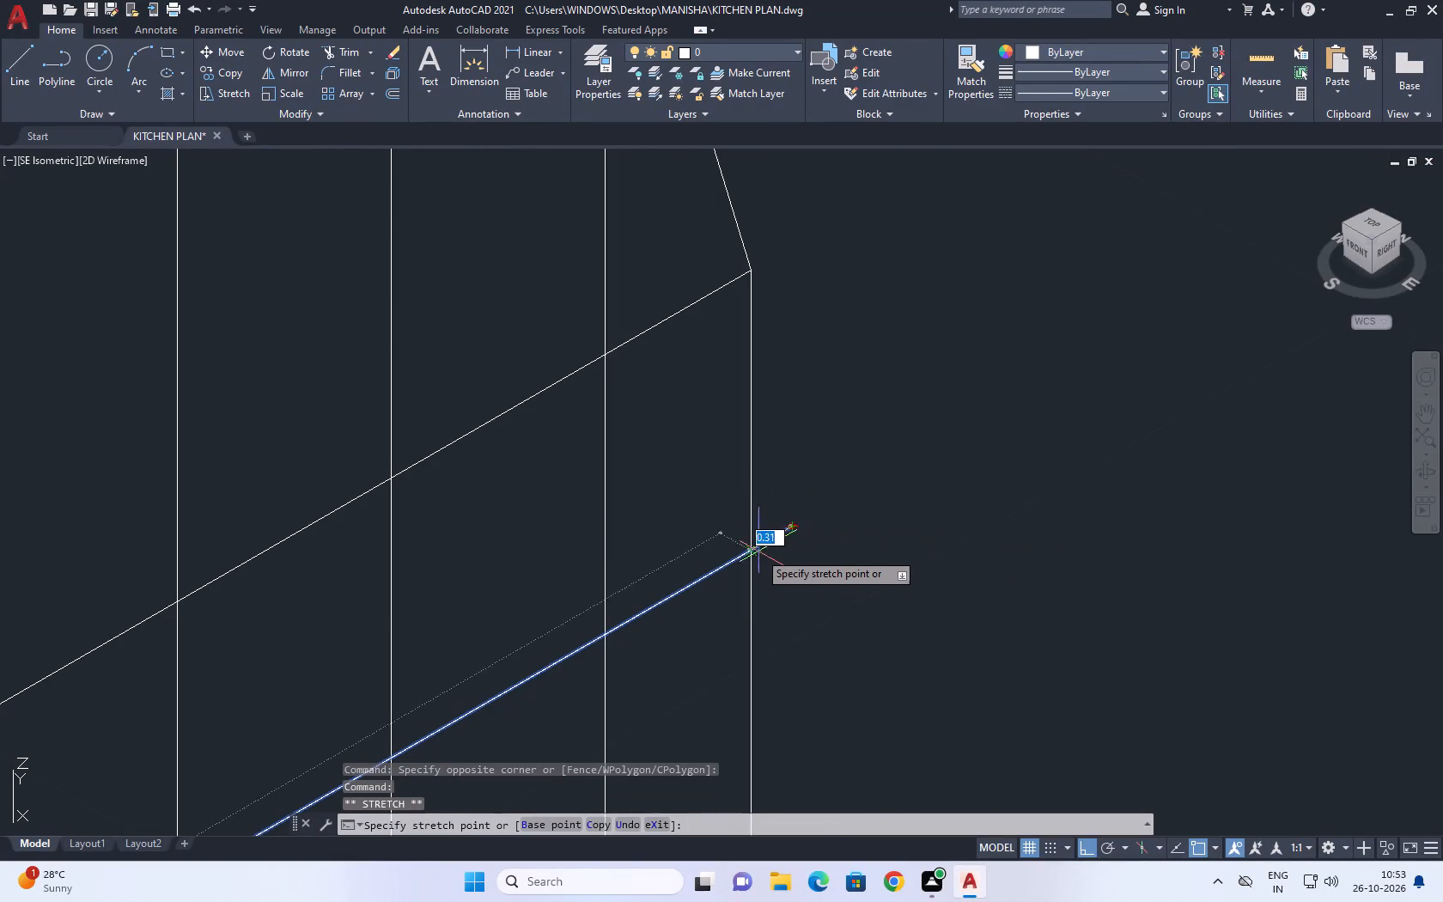
left_click(751, 555)
scroll(807, 515, "down", 3)
scroll(777, 627, "up", 2)
left_click_drag(898, 694, 878, 673)
left_click(781, 554)
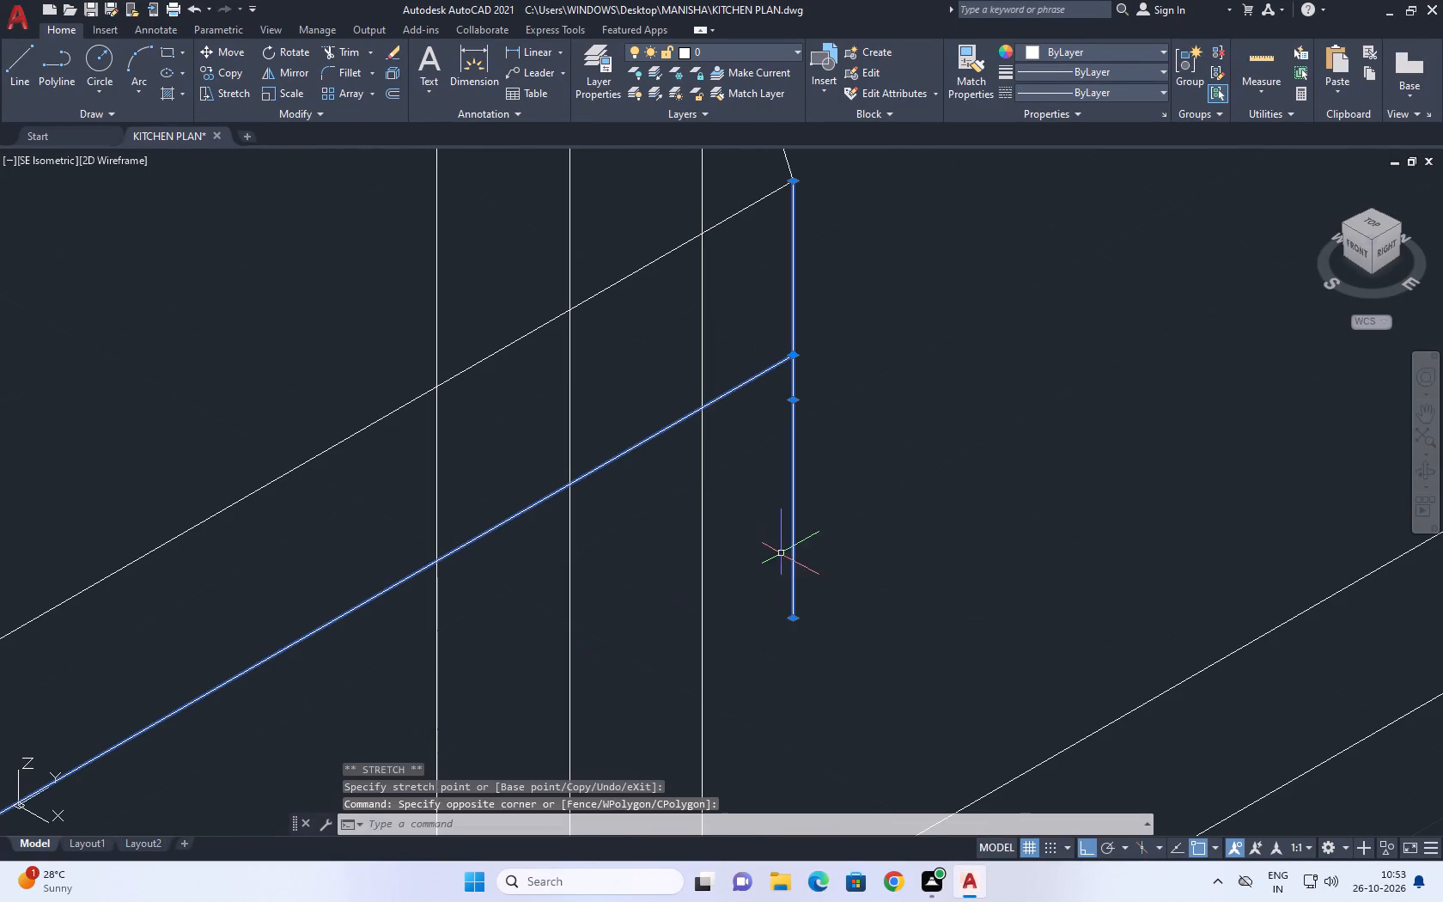
left_click(794, 615)
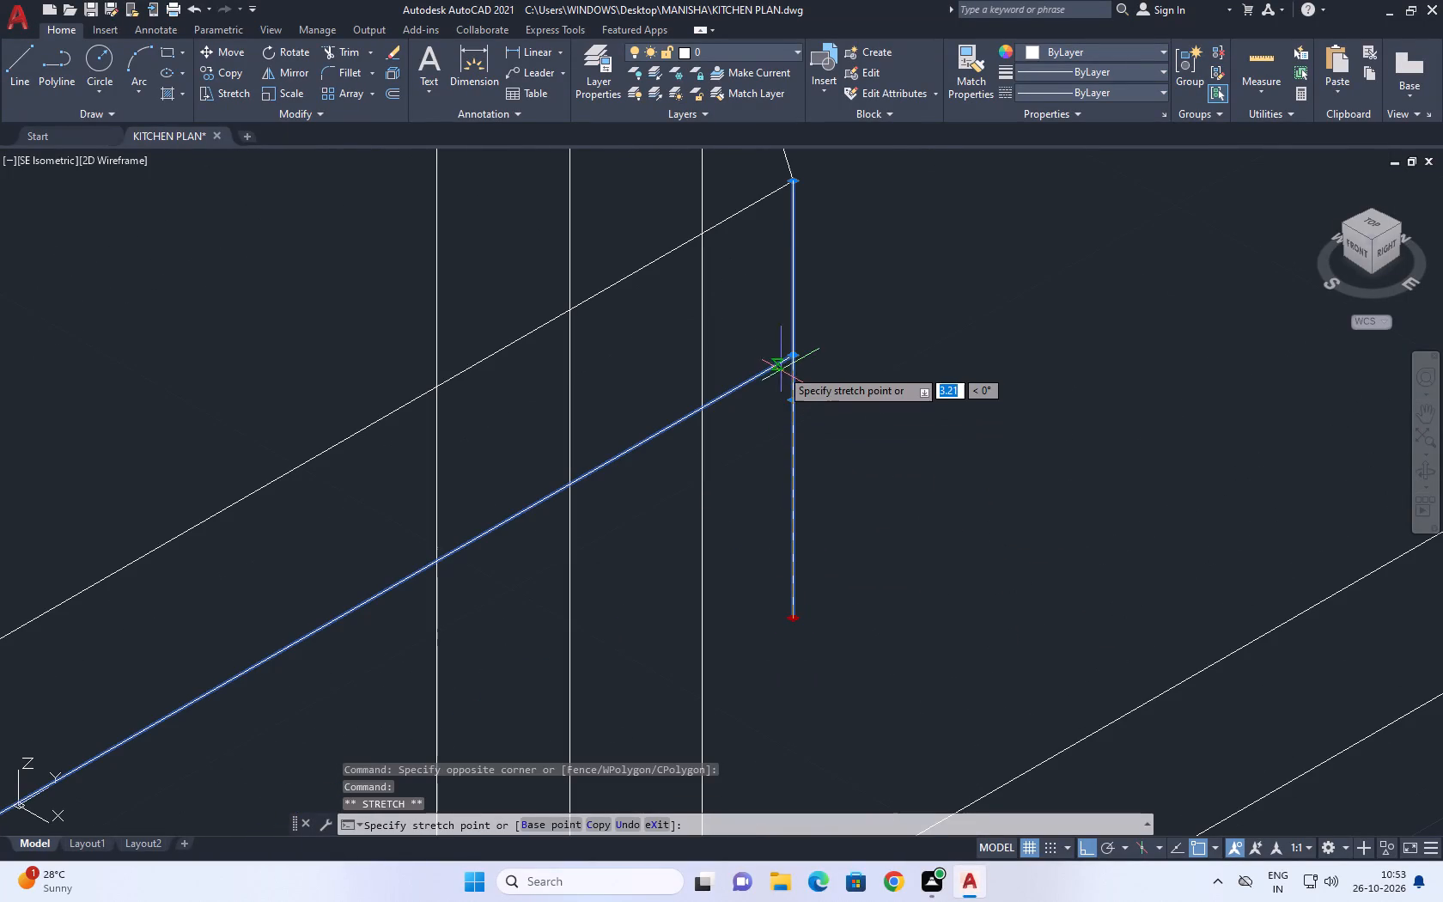
left_click(792, 355)
key("Escape")
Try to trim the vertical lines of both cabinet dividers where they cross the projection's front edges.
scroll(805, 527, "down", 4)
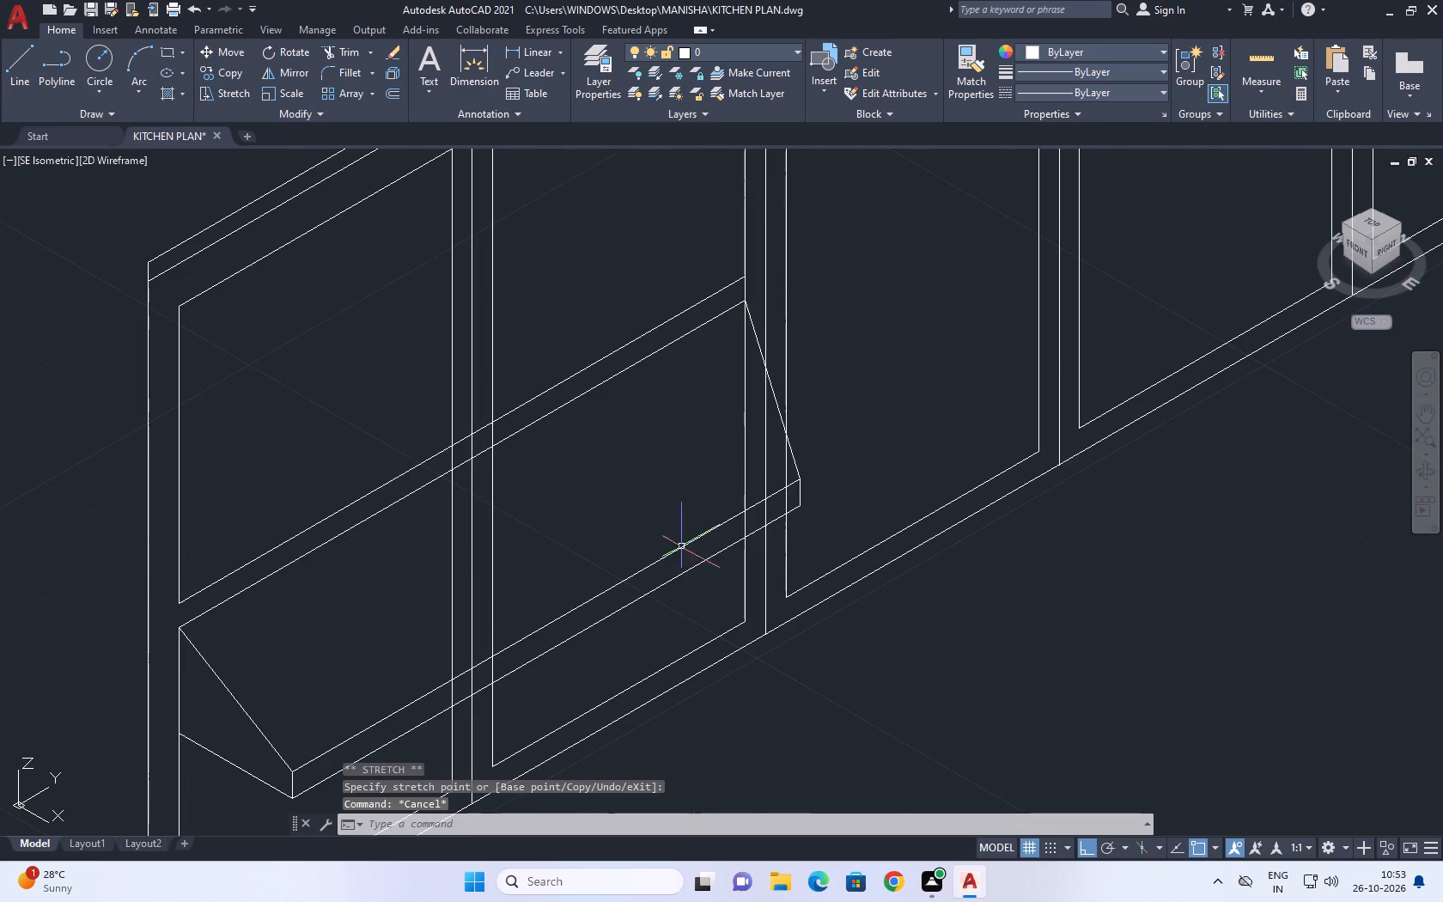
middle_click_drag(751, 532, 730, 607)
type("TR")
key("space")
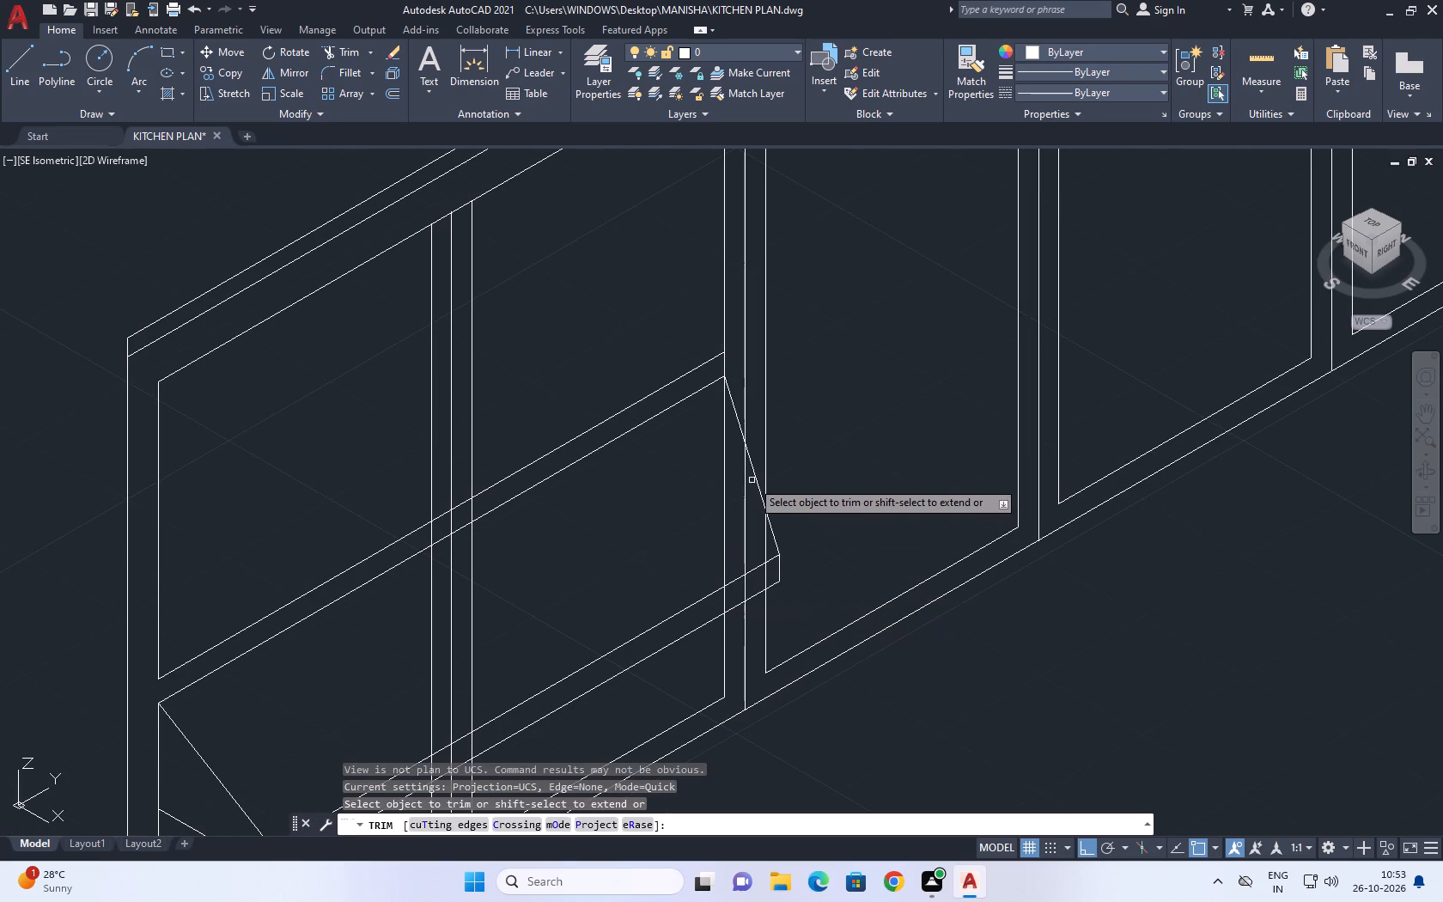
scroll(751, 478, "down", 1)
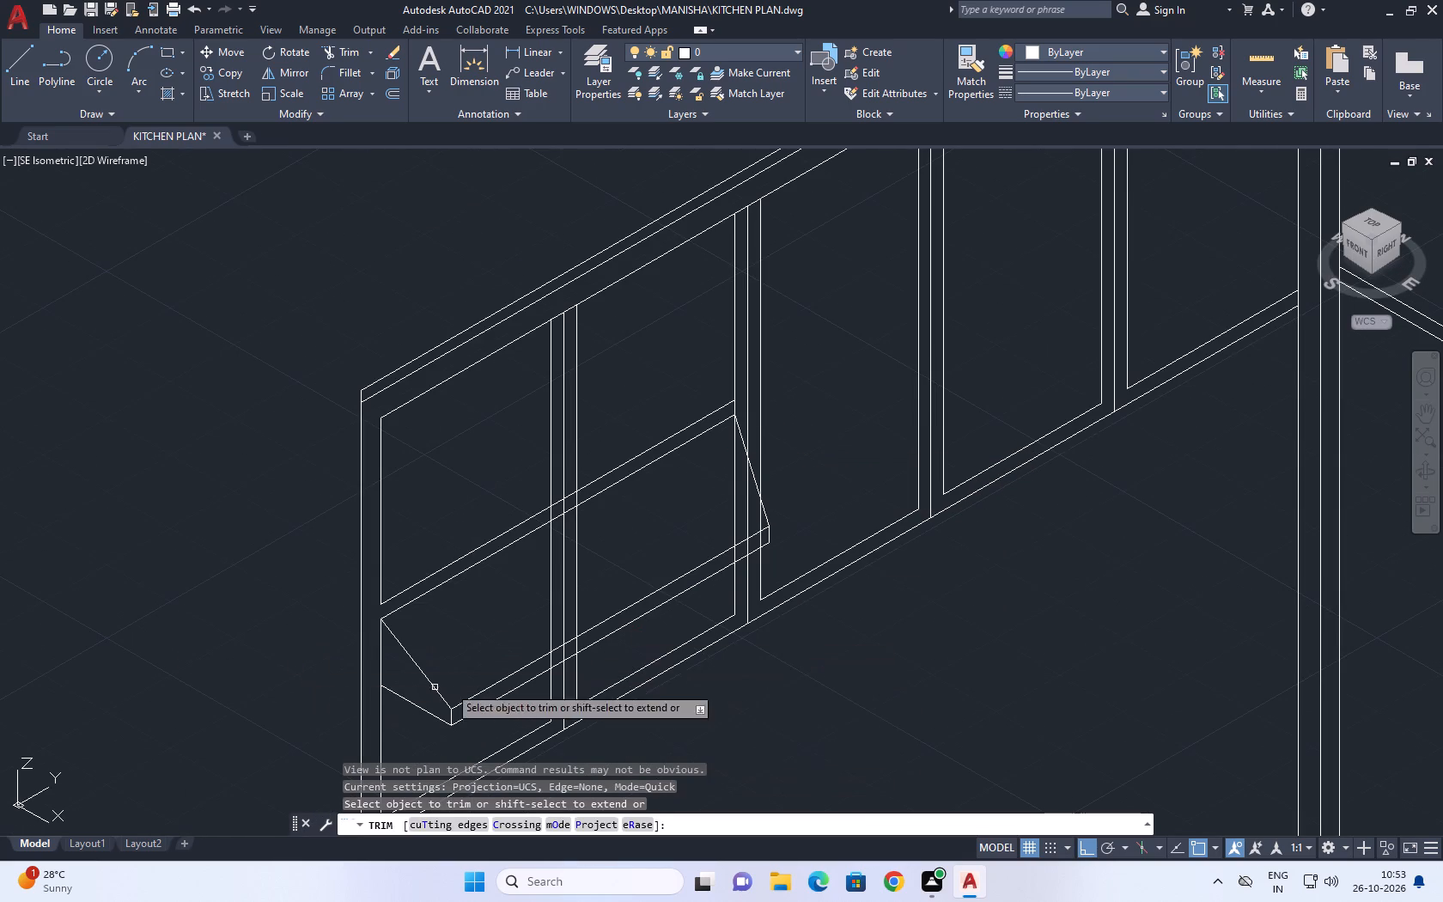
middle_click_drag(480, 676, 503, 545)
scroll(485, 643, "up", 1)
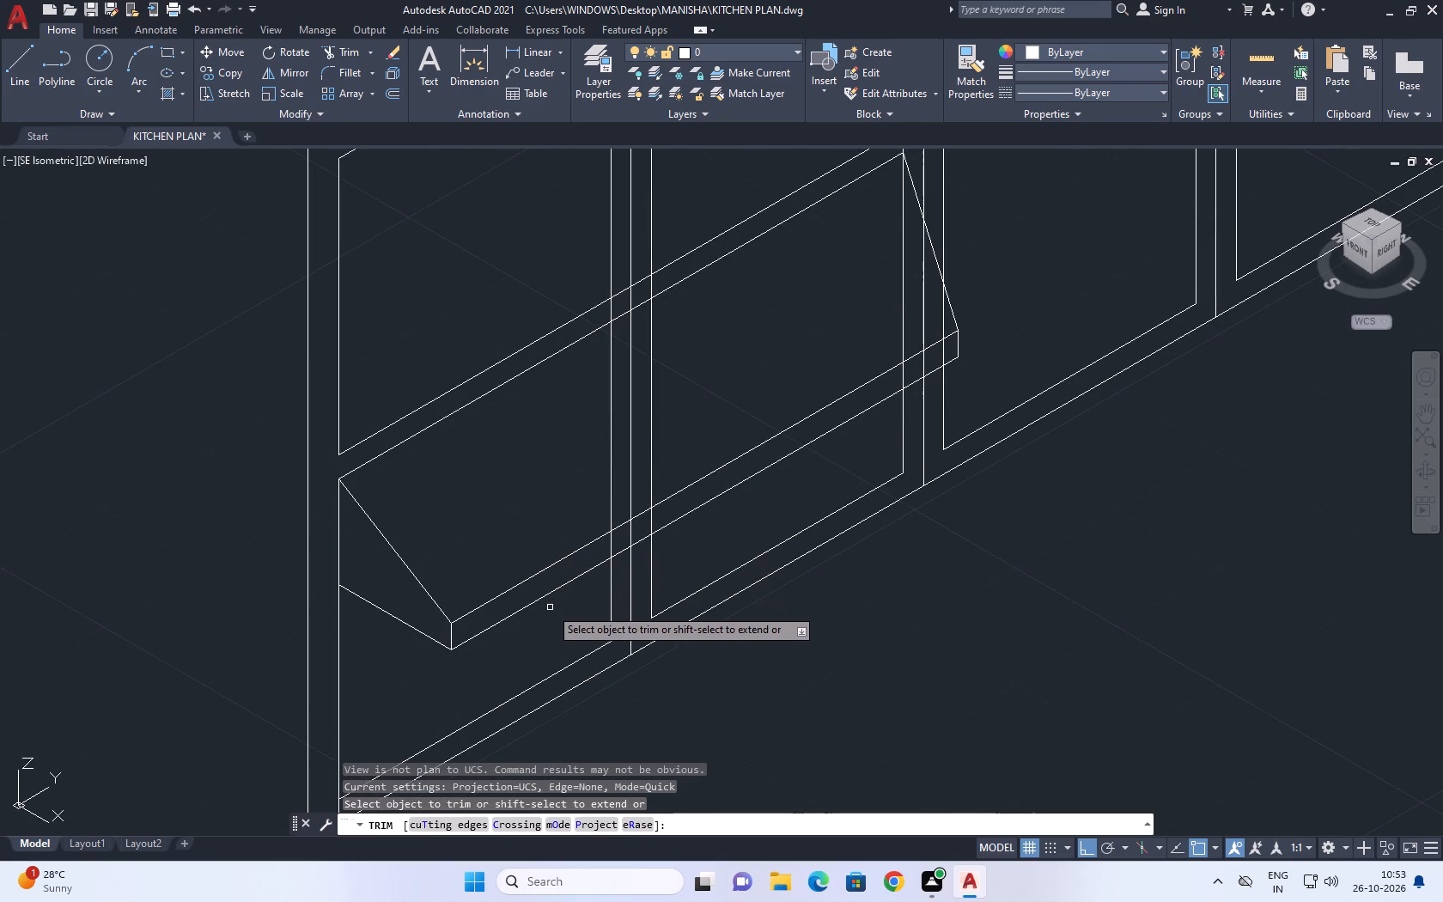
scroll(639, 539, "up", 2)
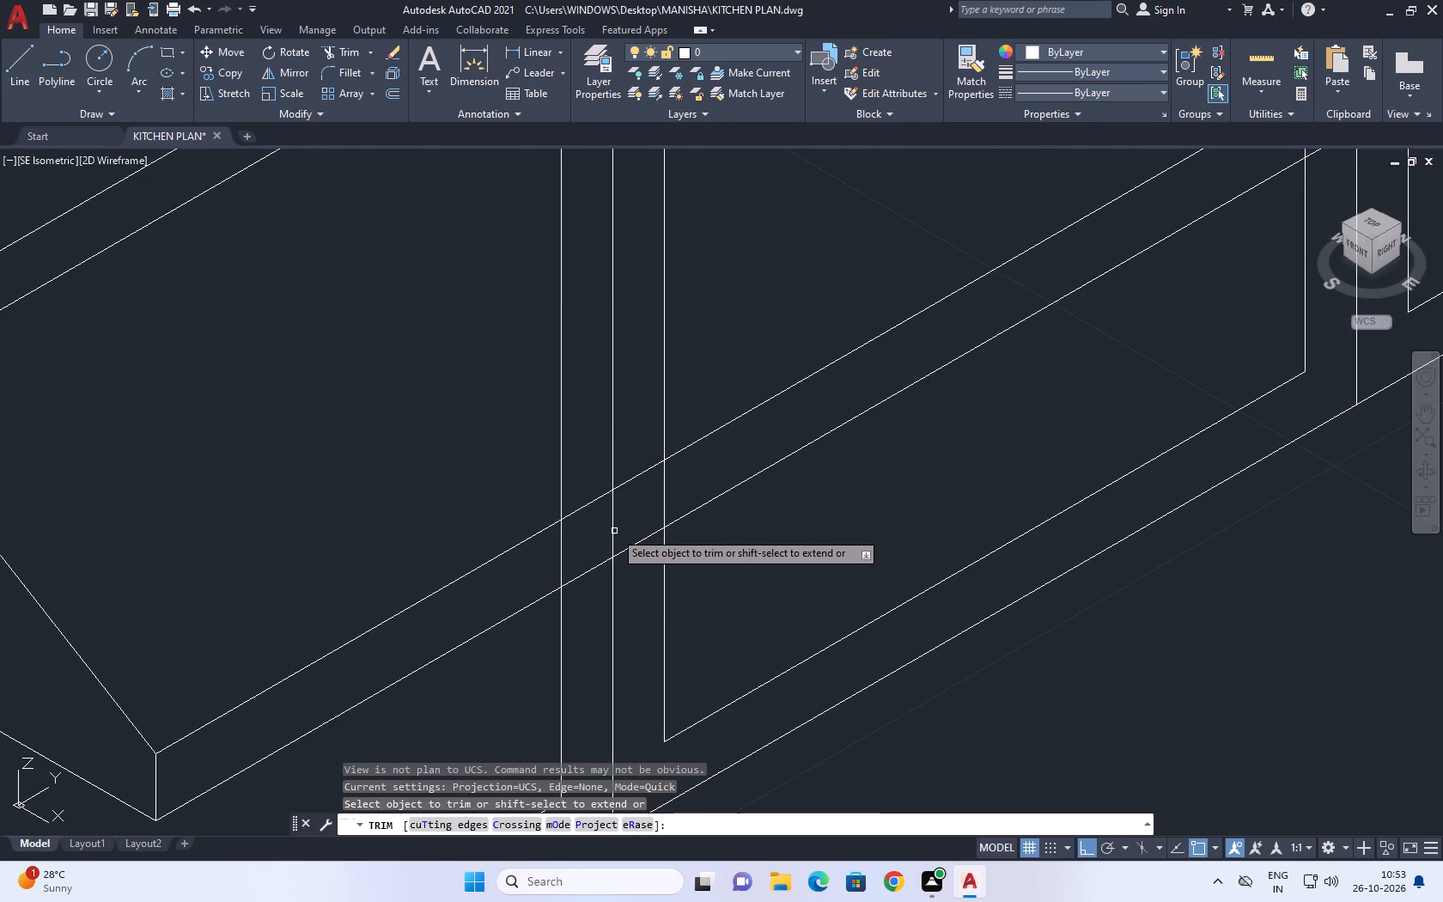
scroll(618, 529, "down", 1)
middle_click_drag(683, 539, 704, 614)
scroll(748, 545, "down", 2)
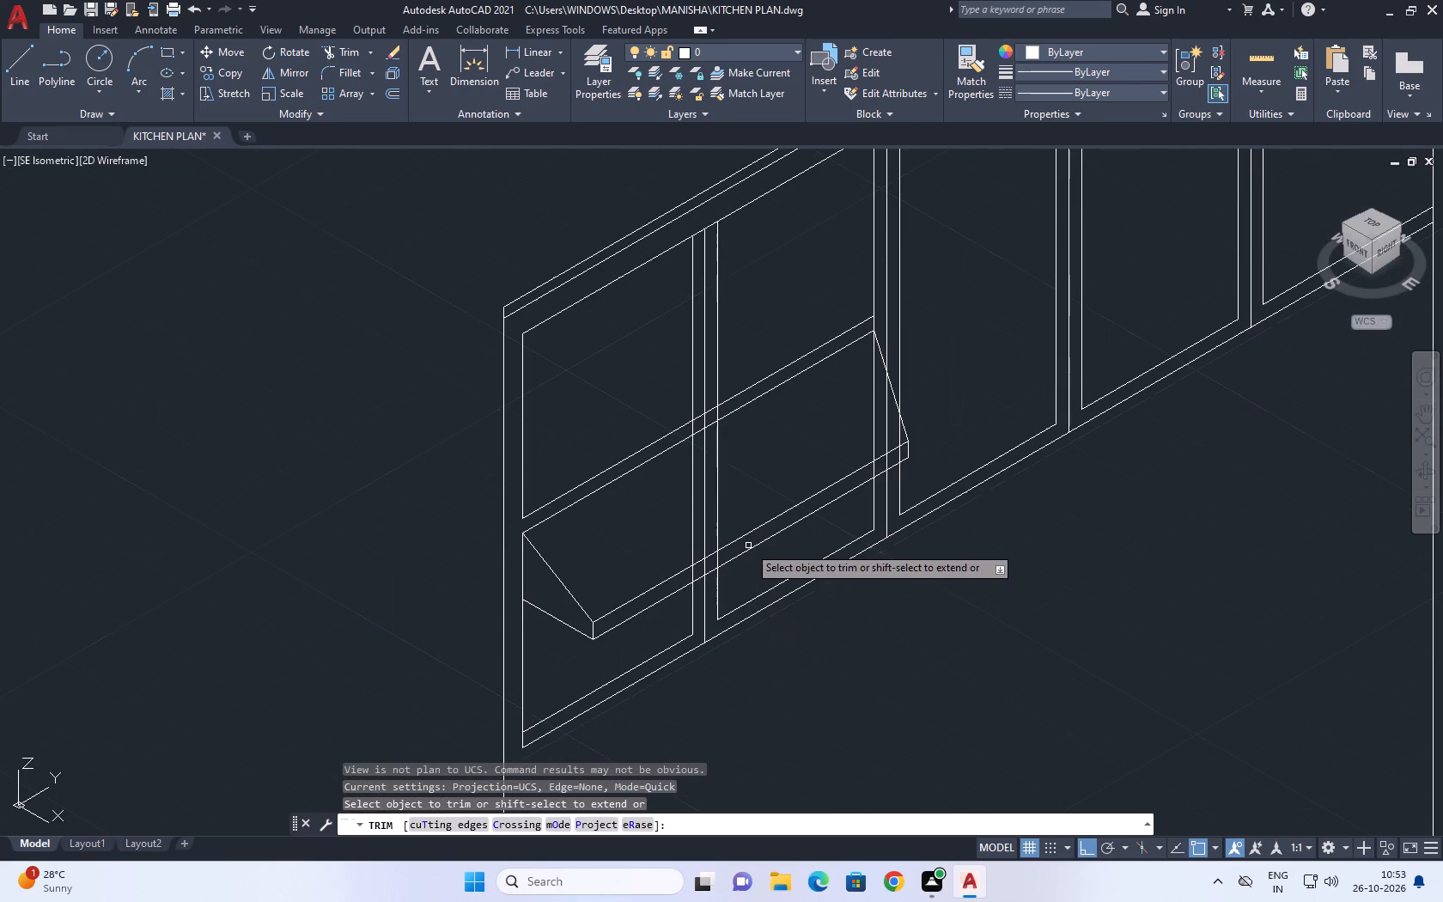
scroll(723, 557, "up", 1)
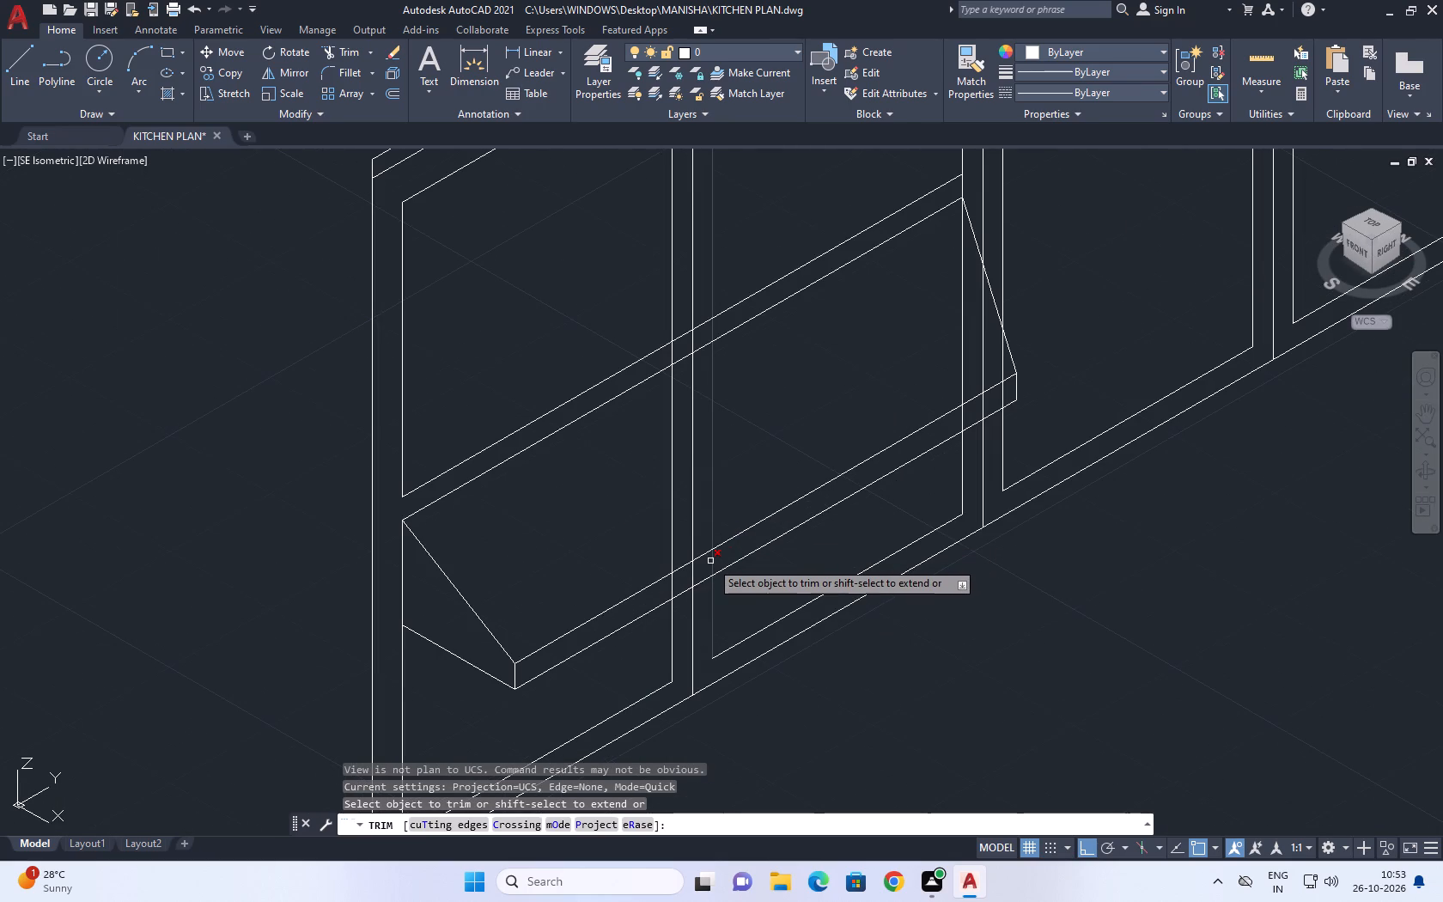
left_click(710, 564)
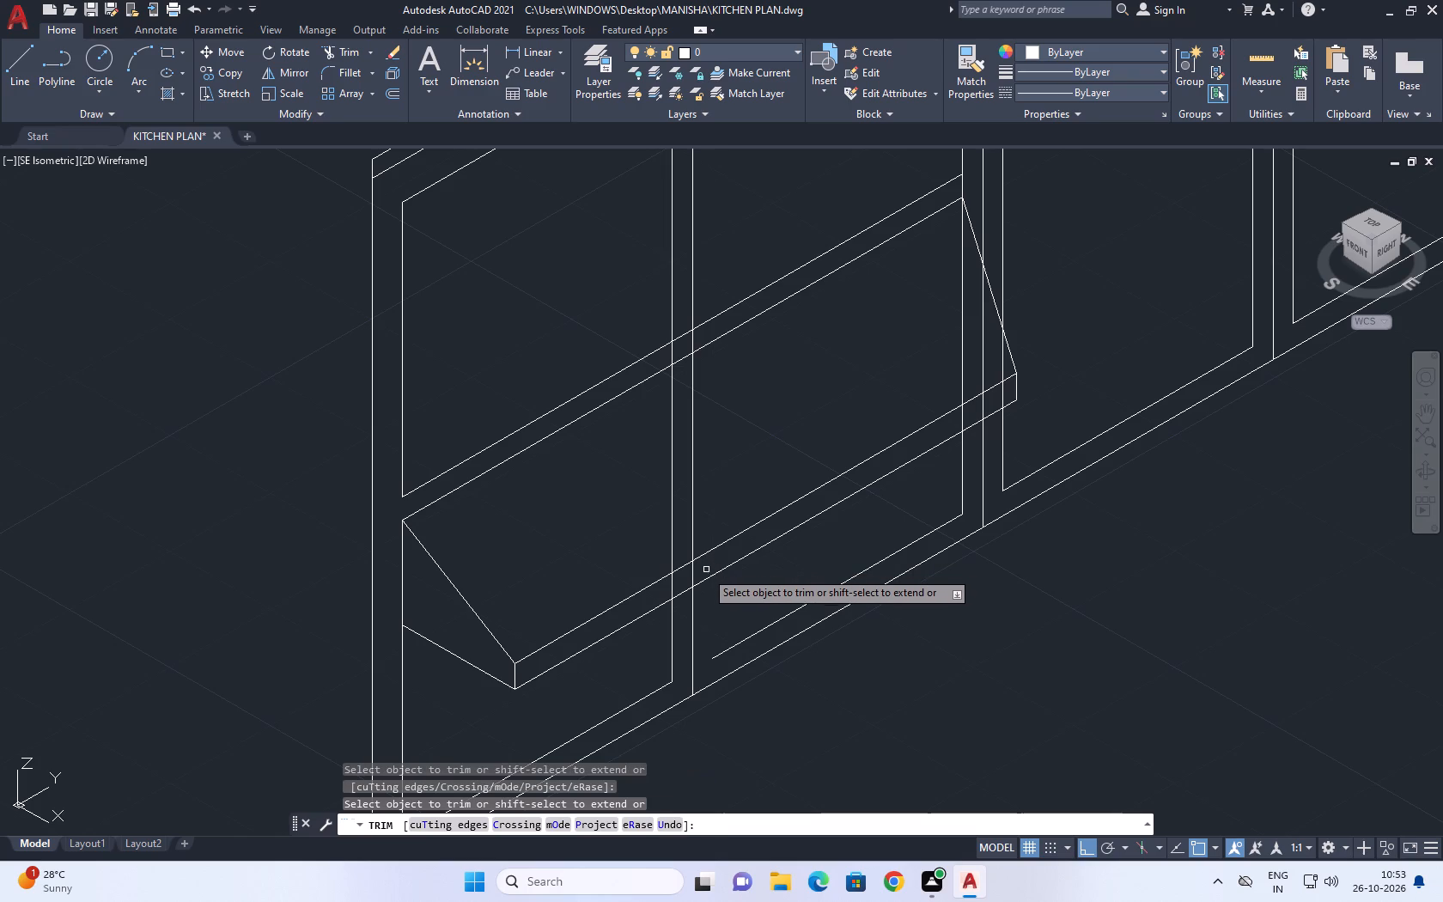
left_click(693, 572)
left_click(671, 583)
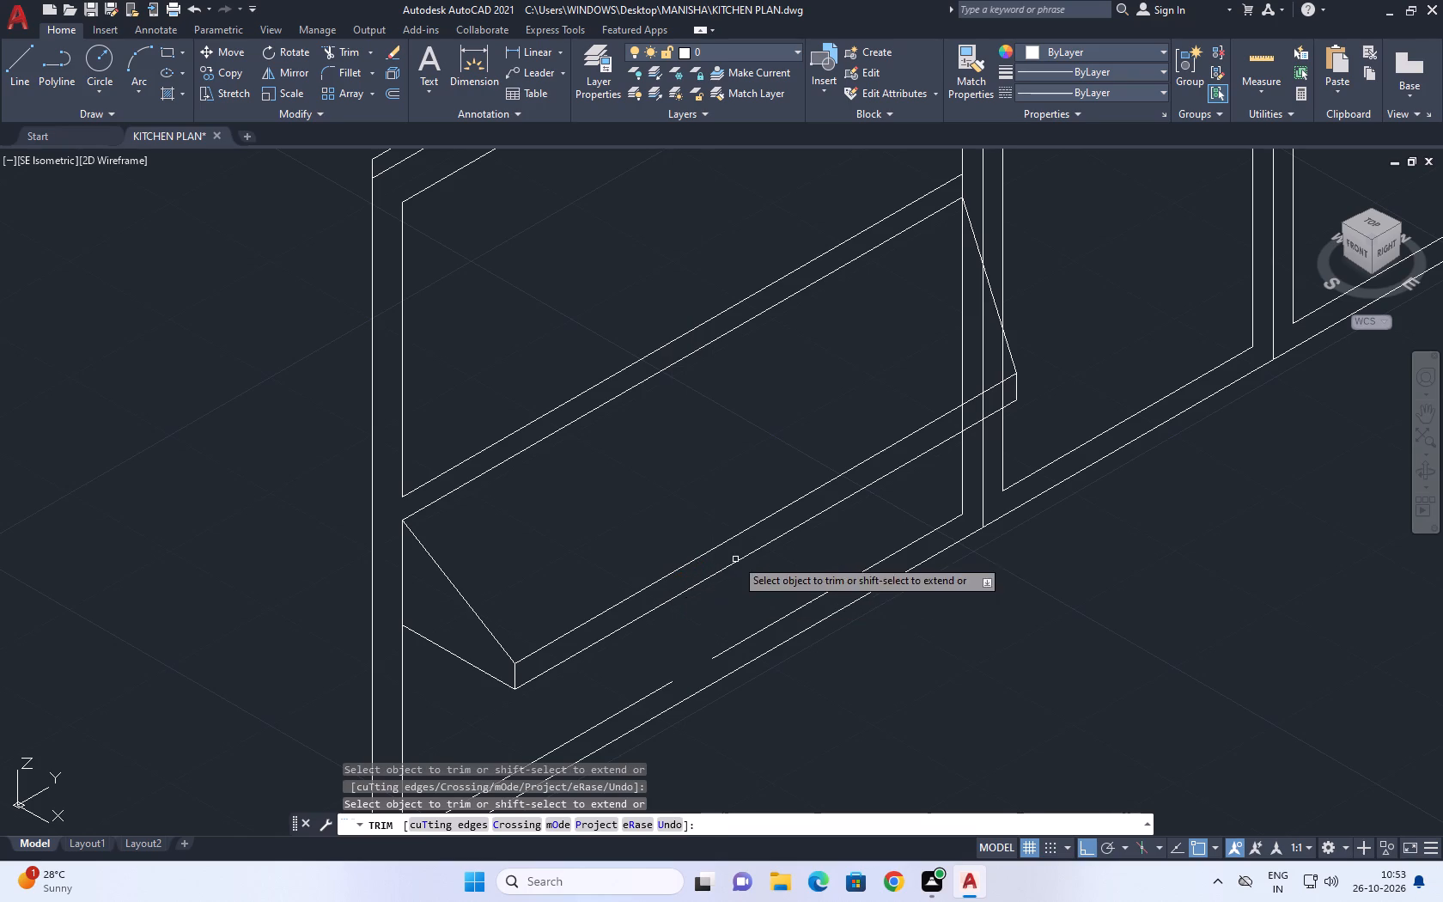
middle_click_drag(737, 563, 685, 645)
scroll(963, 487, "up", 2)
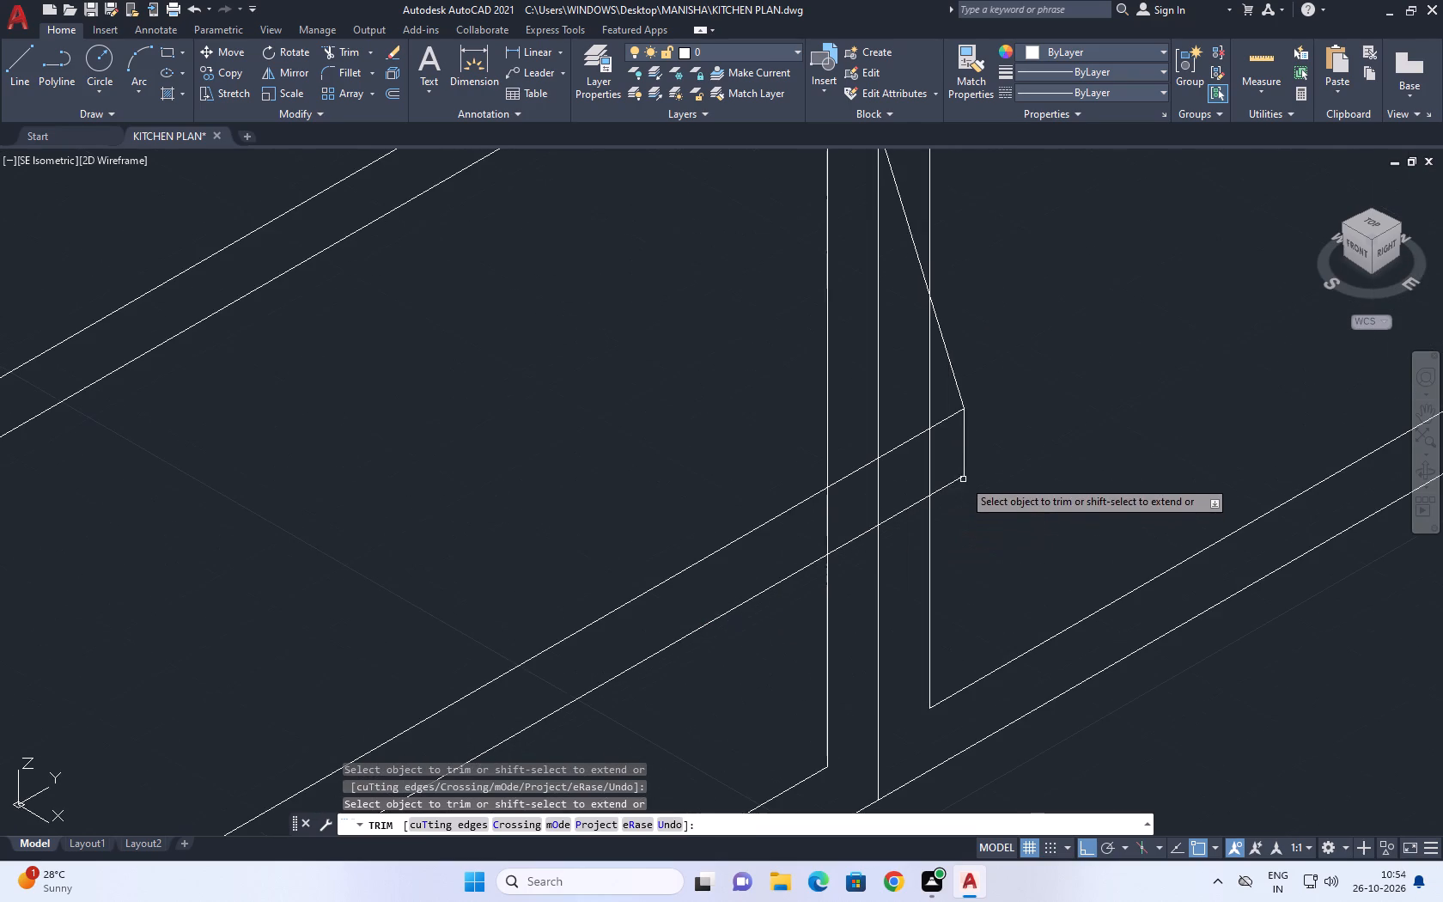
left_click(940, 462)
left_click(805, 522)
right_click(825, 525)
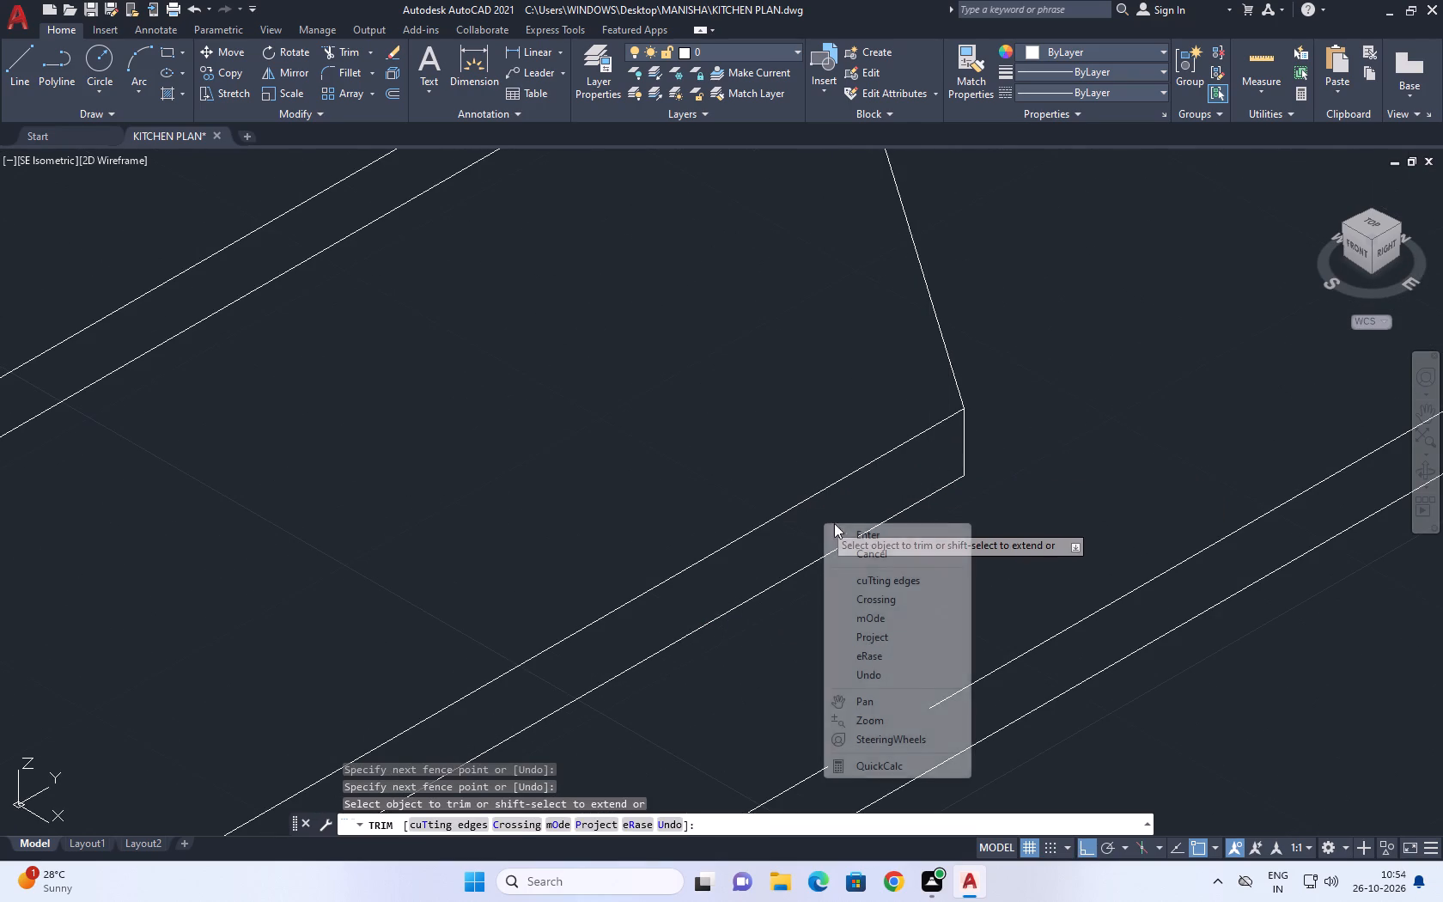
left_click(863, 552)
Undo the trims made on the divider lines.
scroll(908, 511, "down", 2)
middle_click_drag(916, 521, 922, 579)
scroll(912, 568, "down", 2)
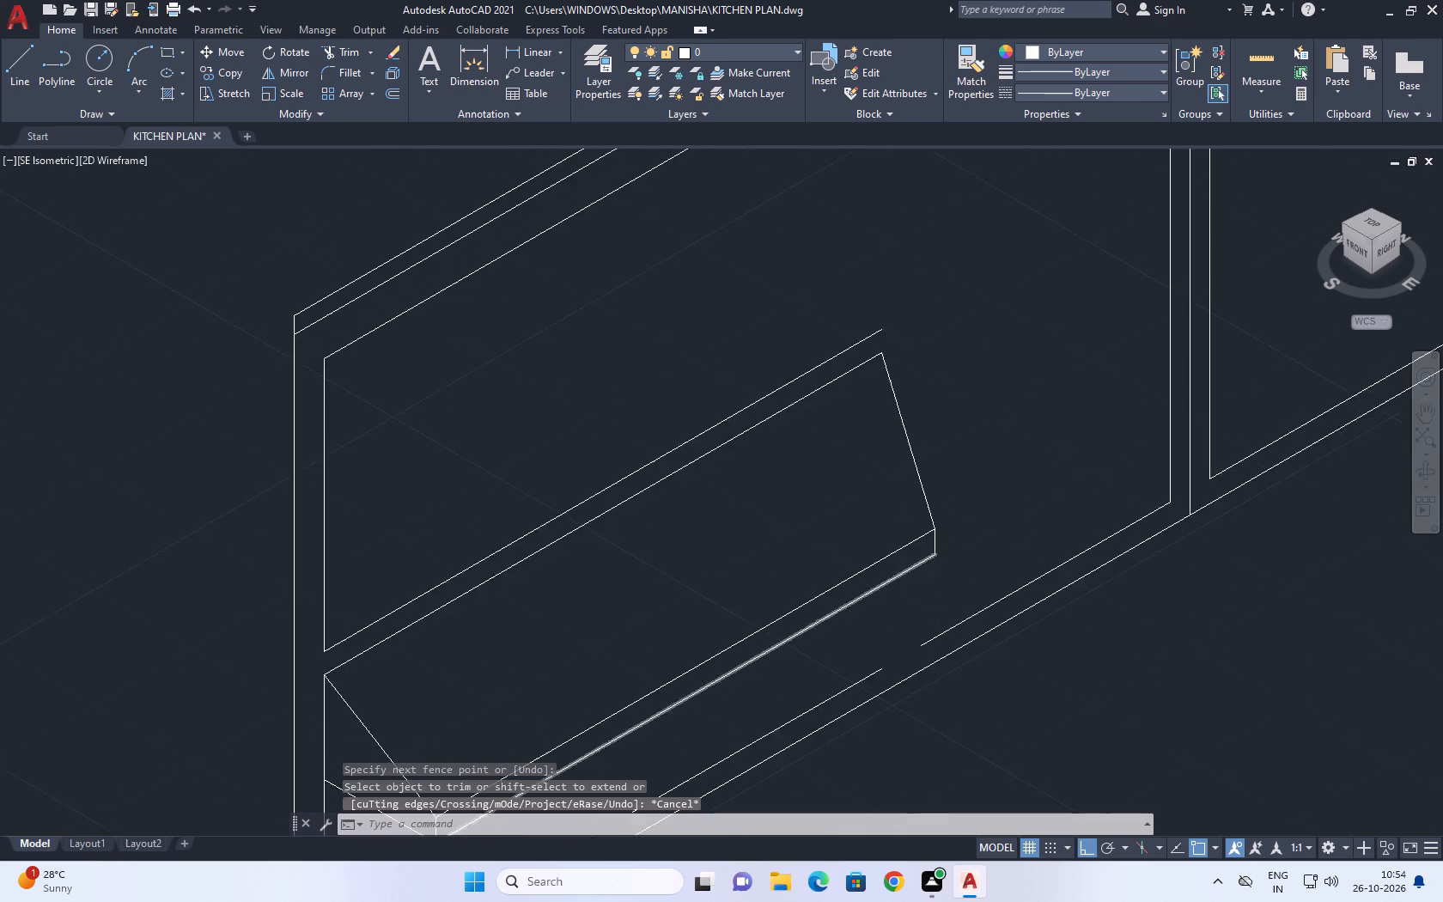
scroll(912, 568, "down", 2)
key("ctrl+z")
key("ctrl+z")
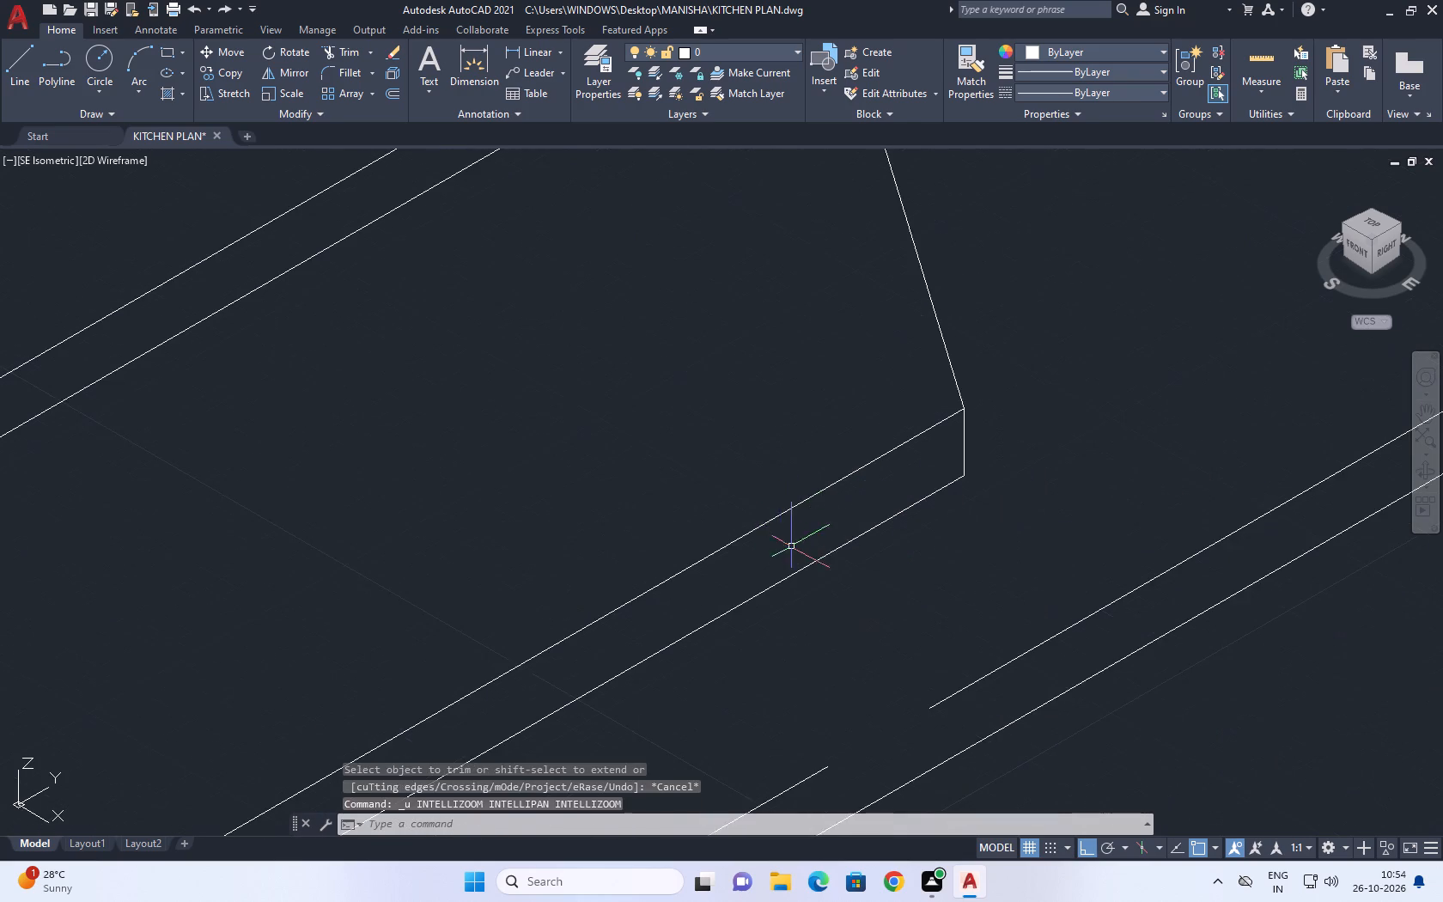
Erase the four vertical lines flanking the centre lines of the two dividers behind the projection.
left_click(767, 635)
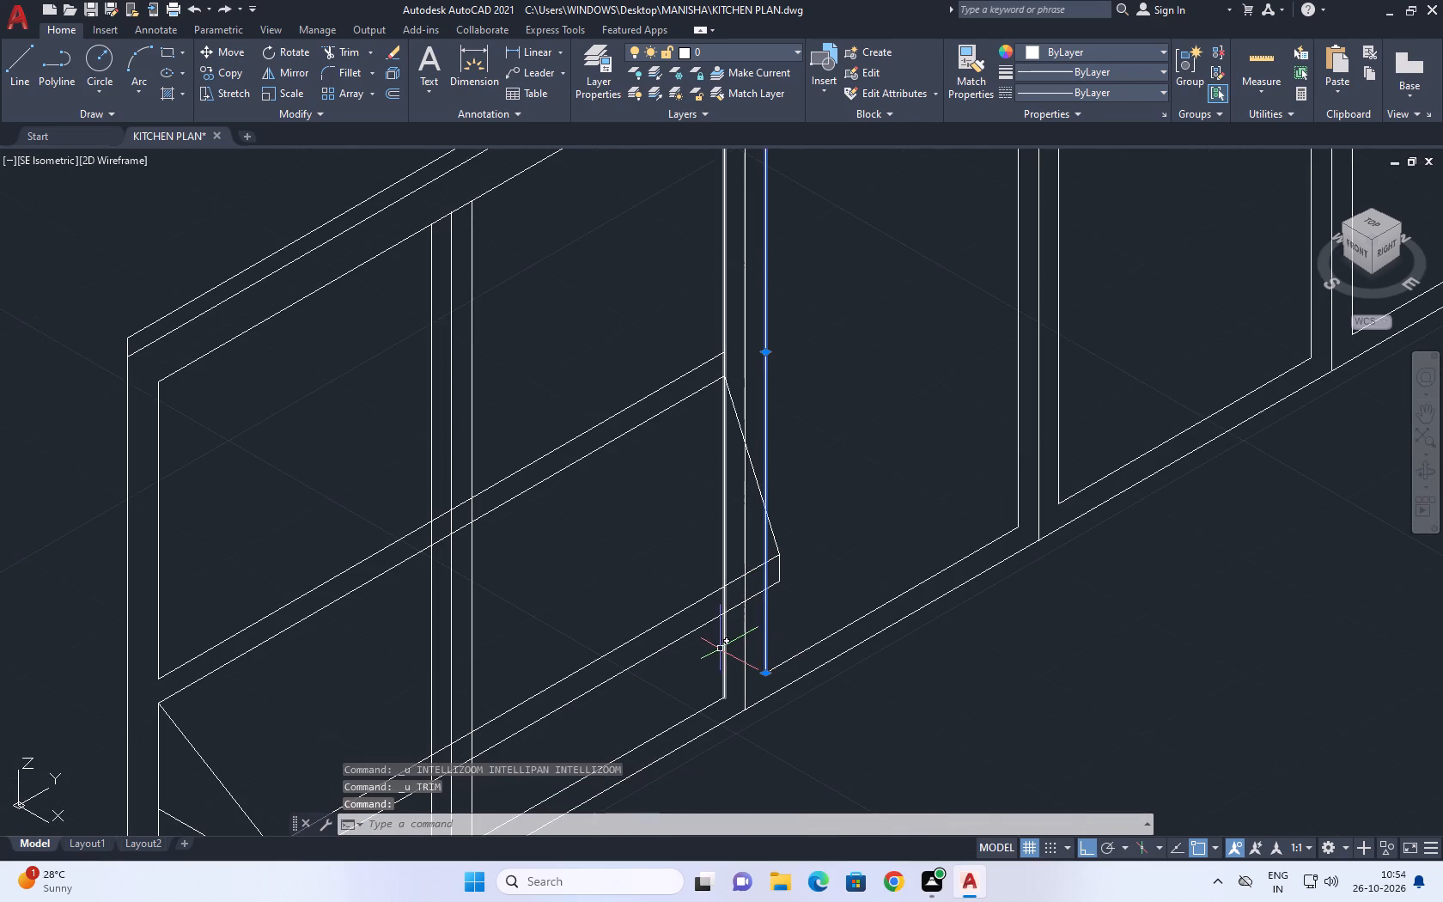
left_click(723, 646)
scroll(451, 615, "up", 2)
left_click(544, 590)
left_click(496, 641)
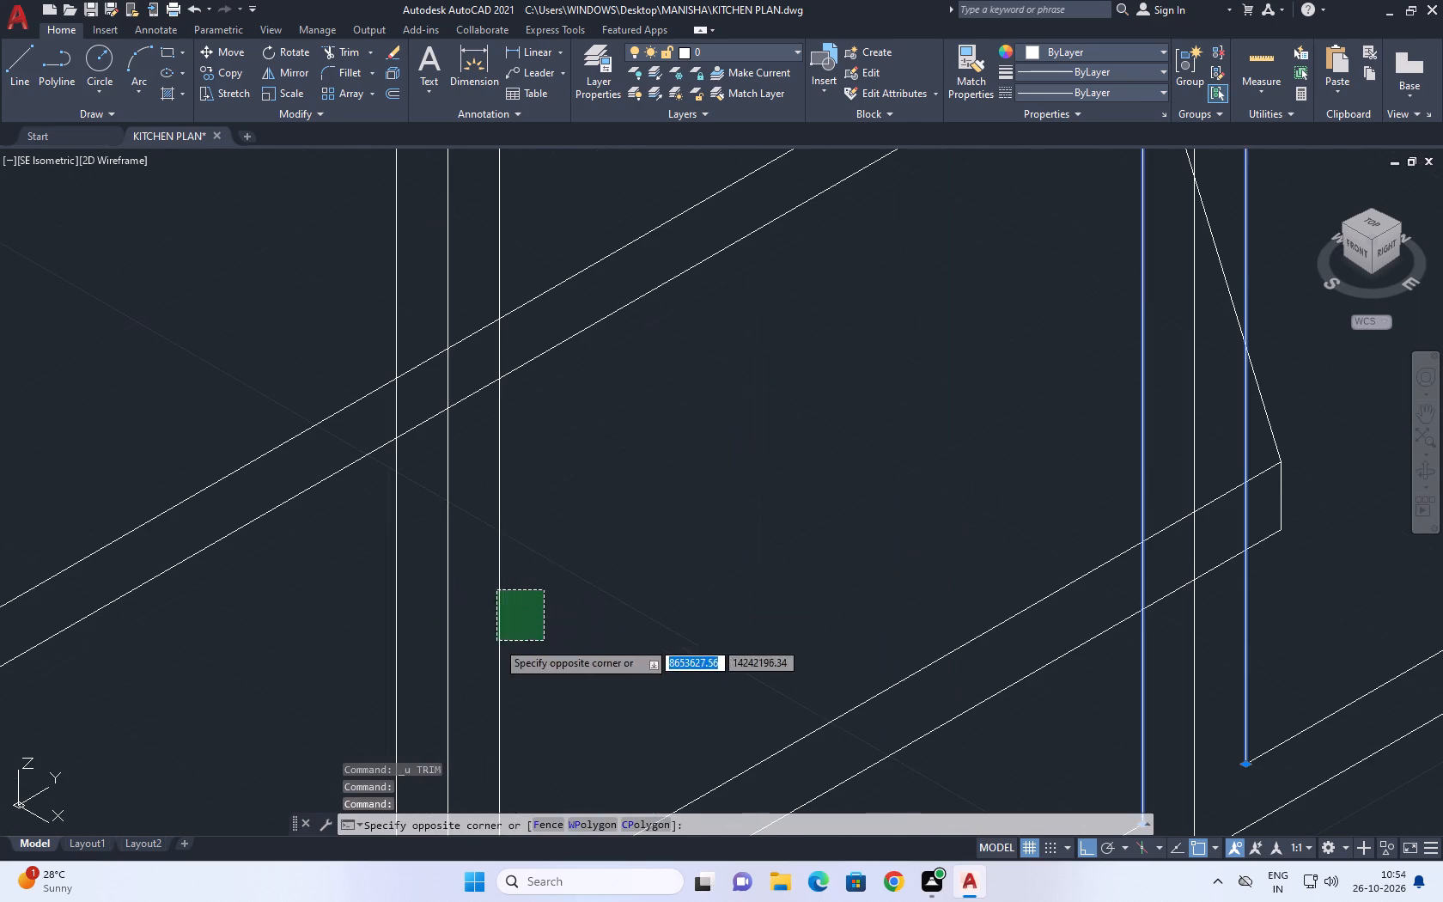
left_click(428, 607)
left_click(377, 625)
key("Delete")
scroll(534, 565, "down", 1)
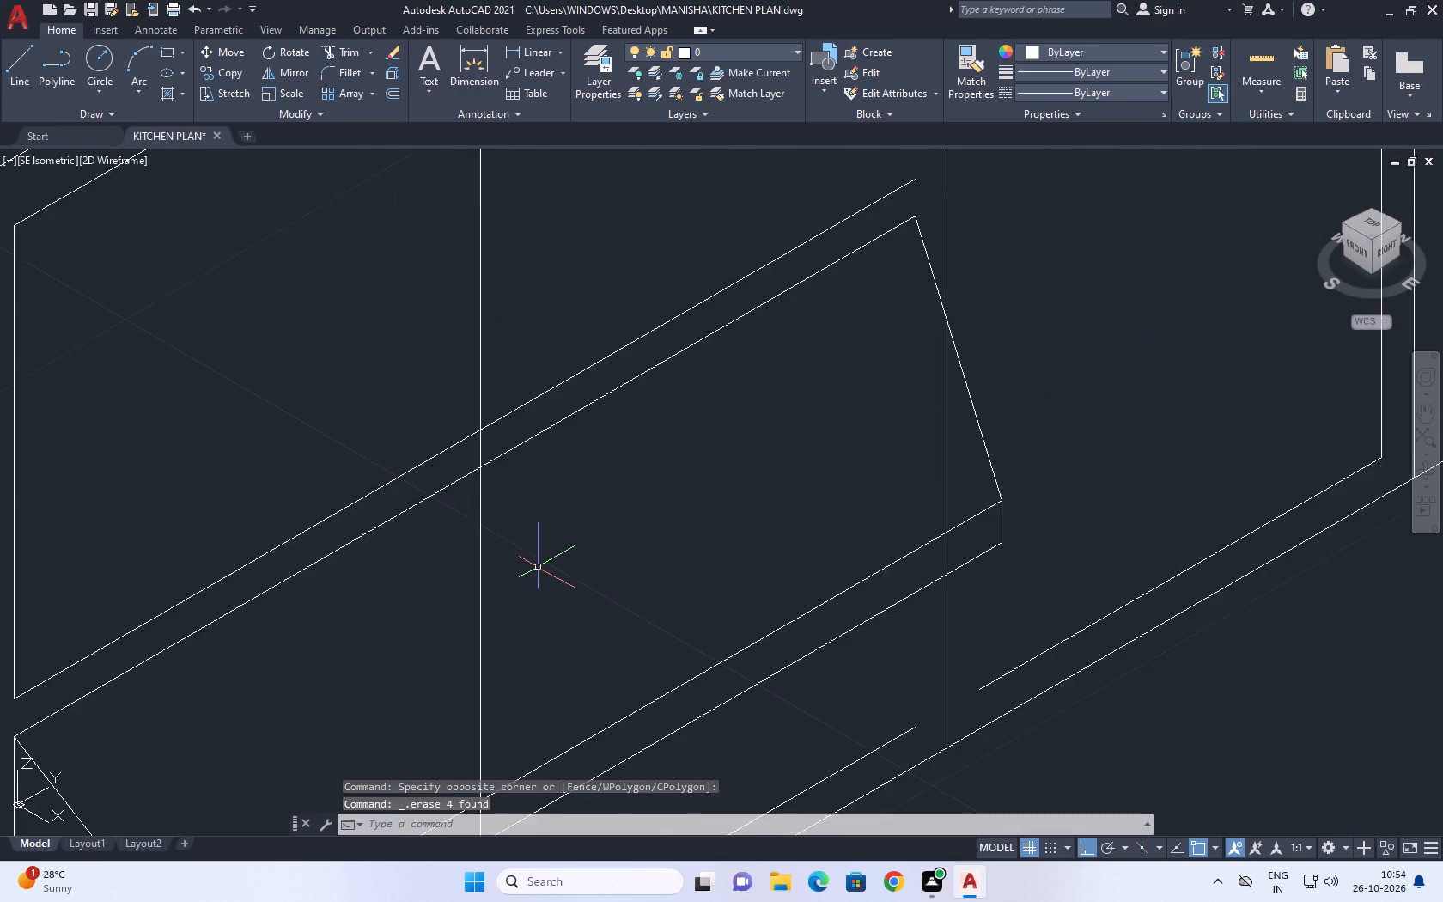
Draw vertical lines from the bottom inner edges' open ends beside the first divider's centre line up past the projection's lower front edge.
scroll(538, 567, "down", 2)
key("l")
key("space")
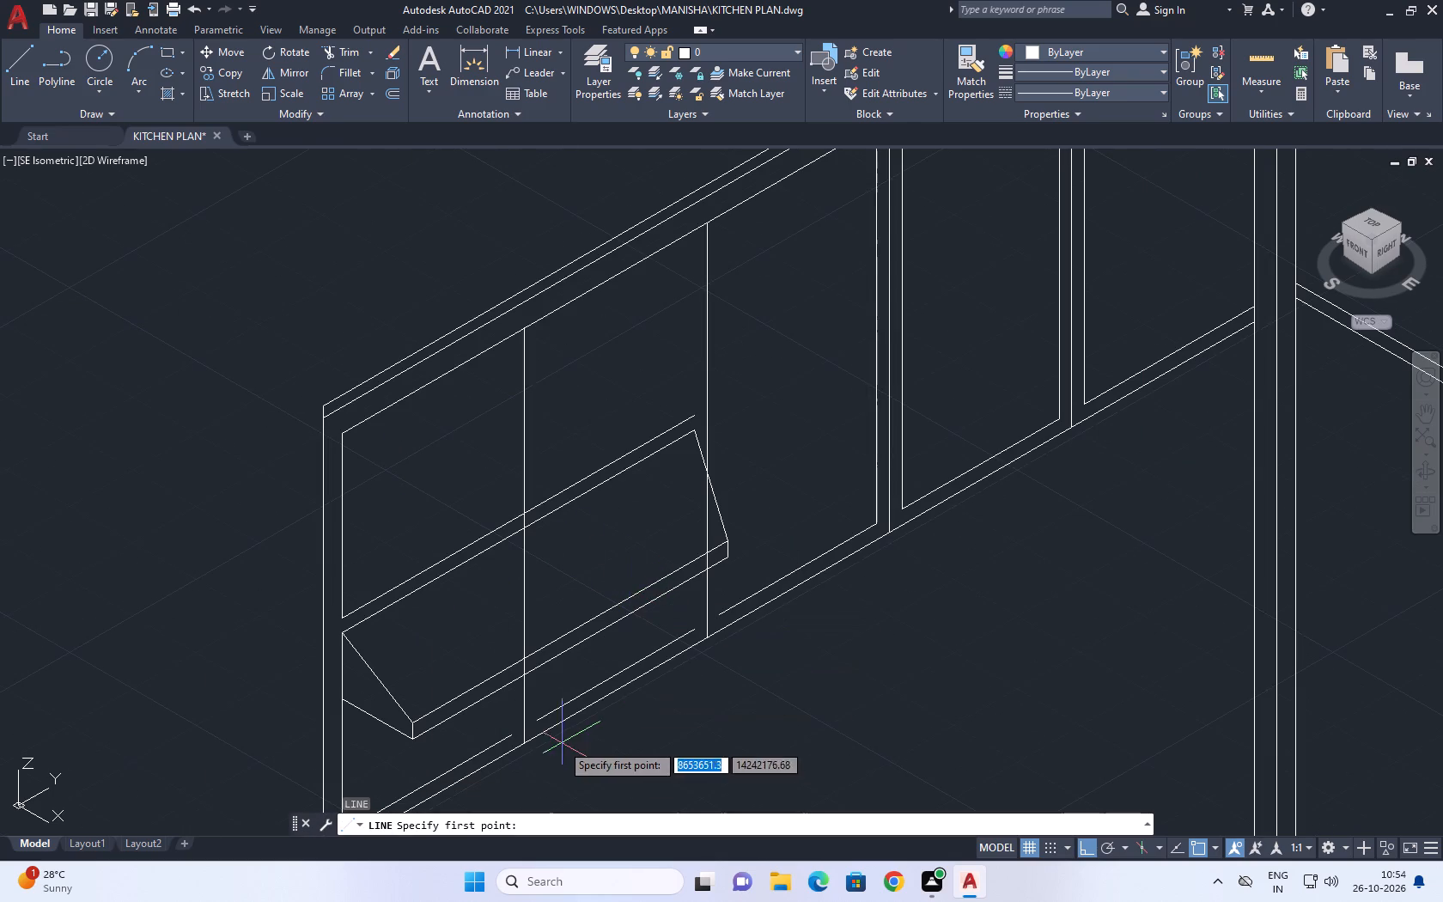
scroll(515, 740, "up", 3)
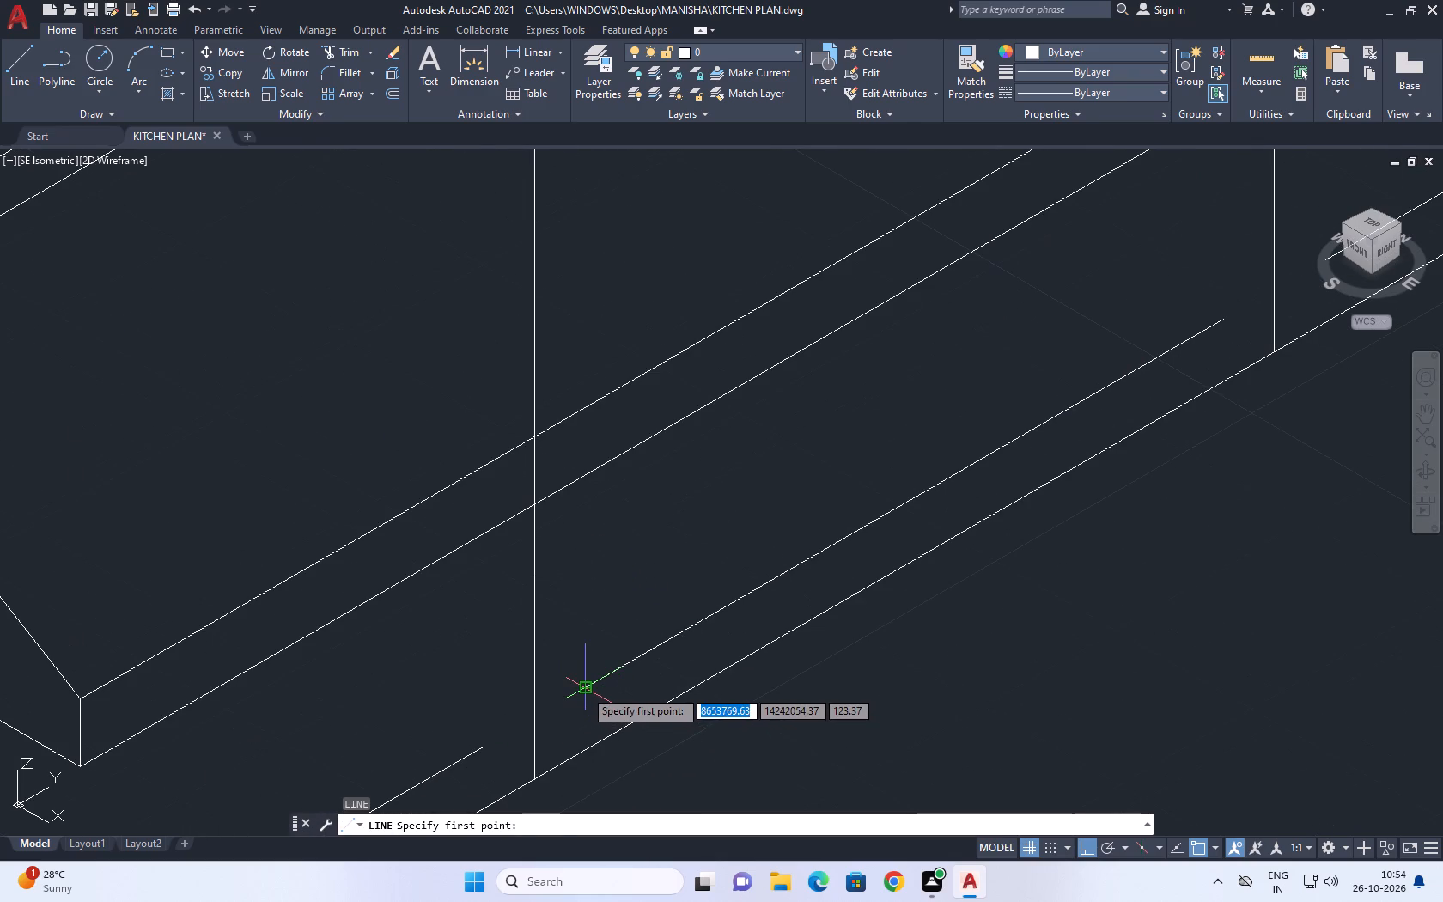
left_click(584, 689)
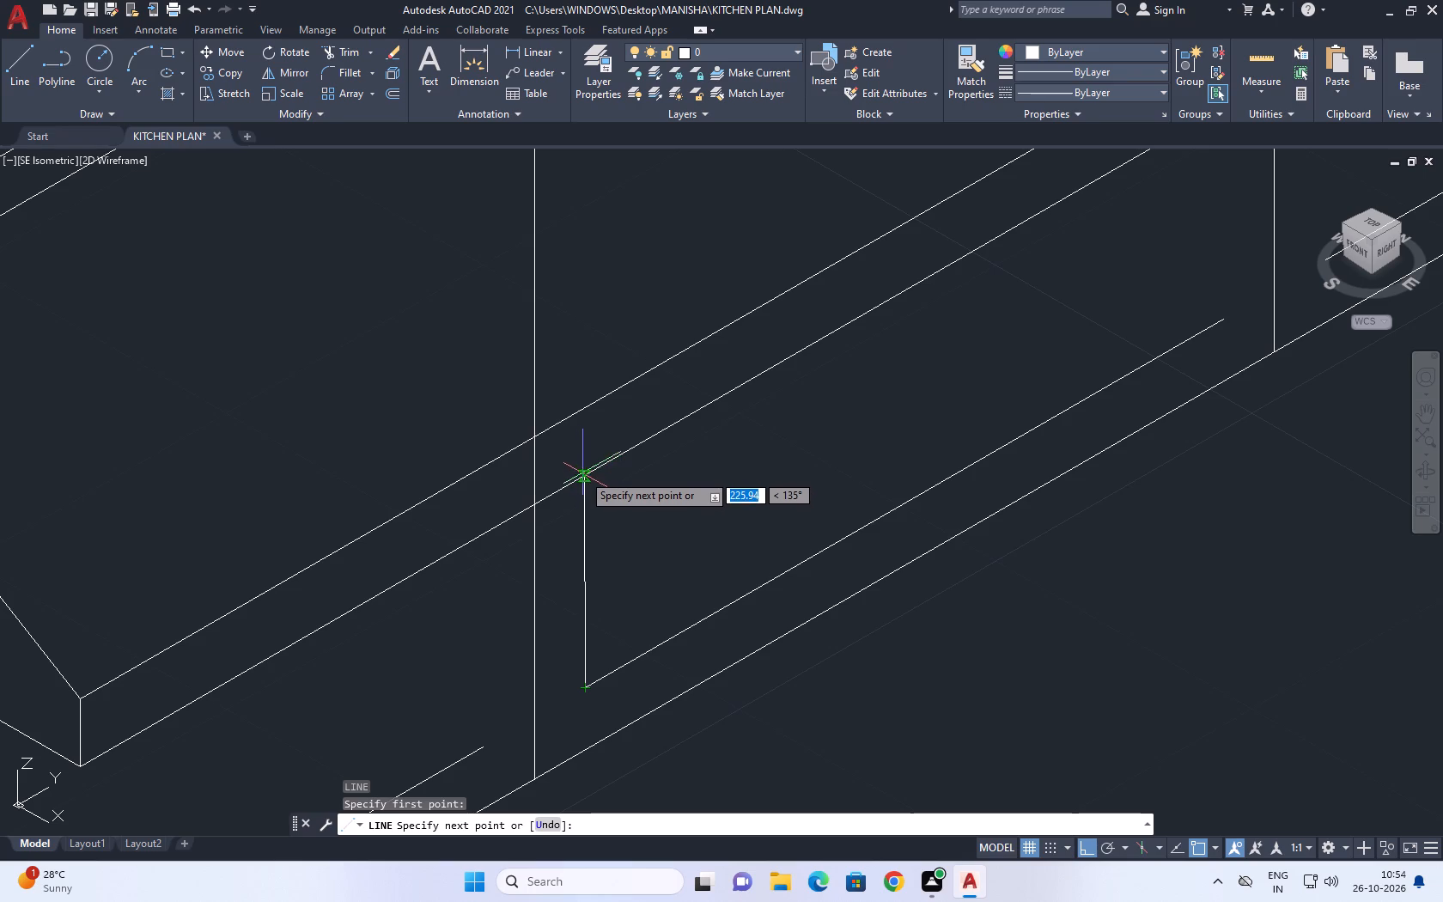
left_click(587, 335)
key("Escape")
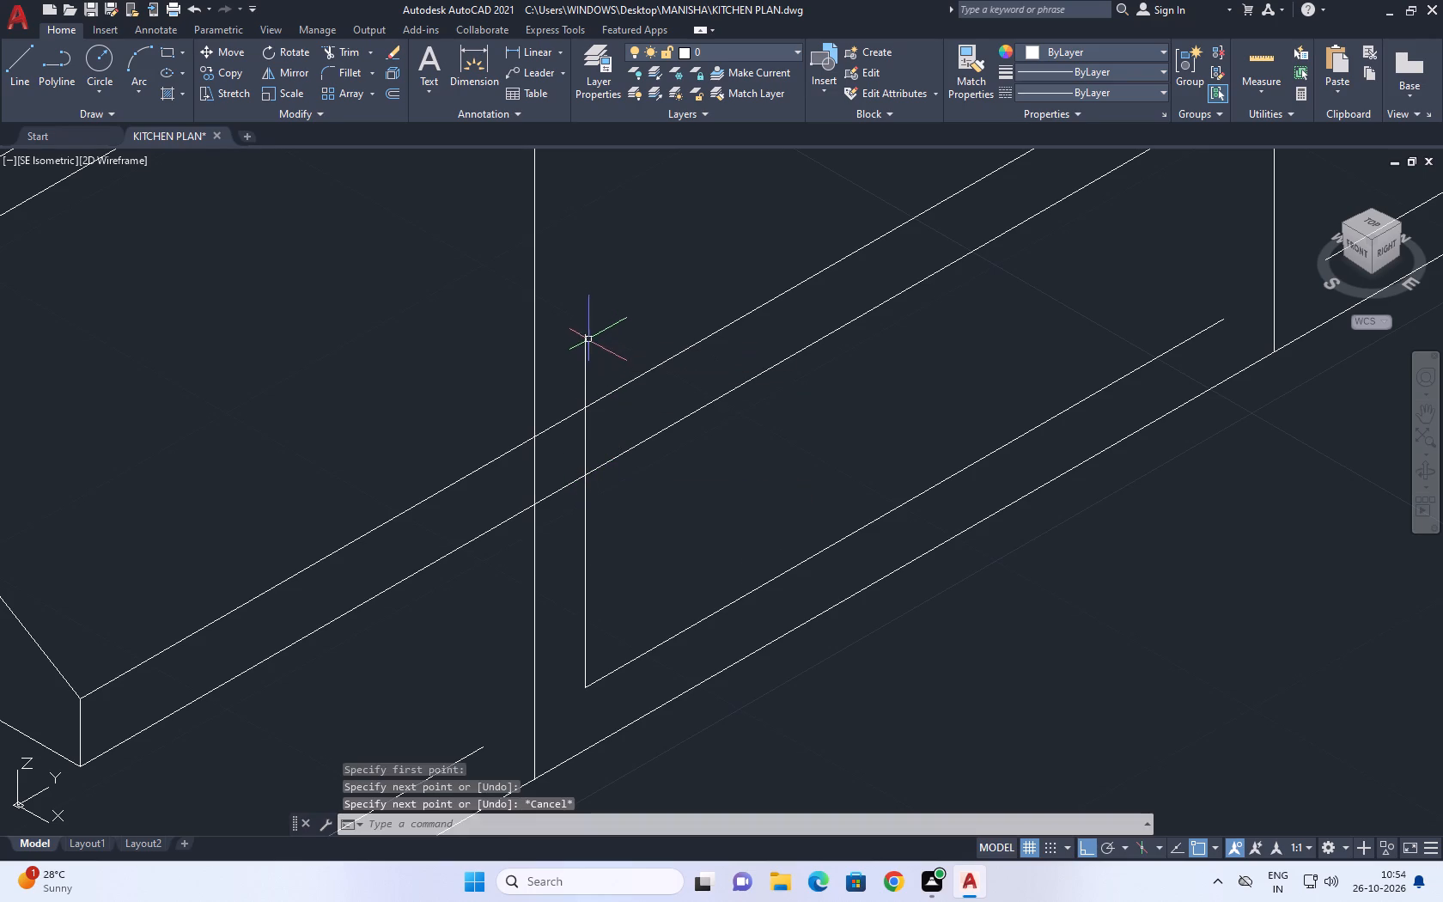
middle_click_drag(514, 659, 555, 550)
type("L")
key("space")
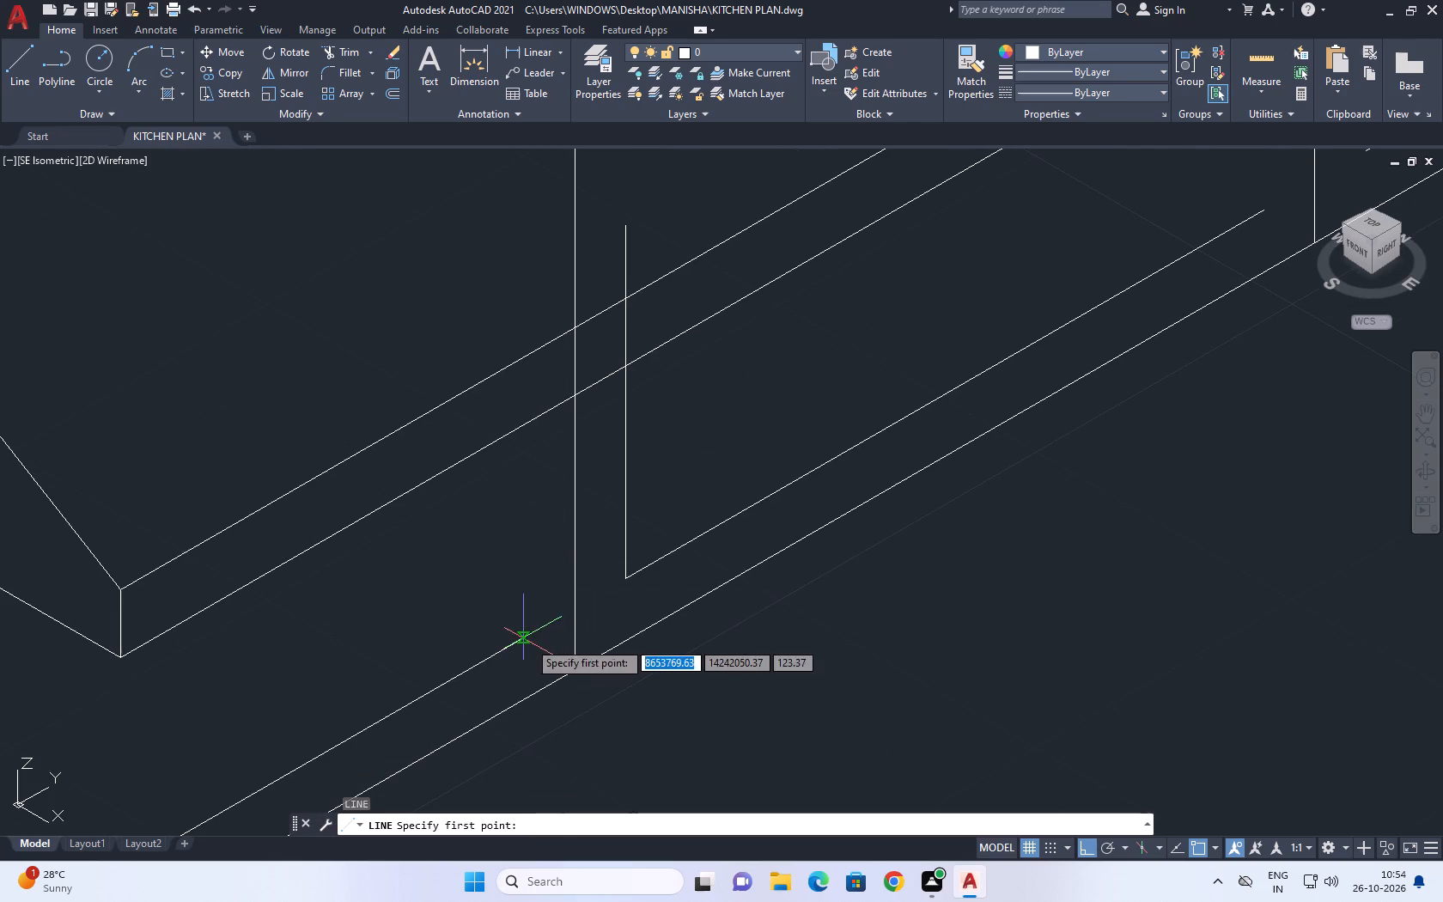
left_click(525, 641)
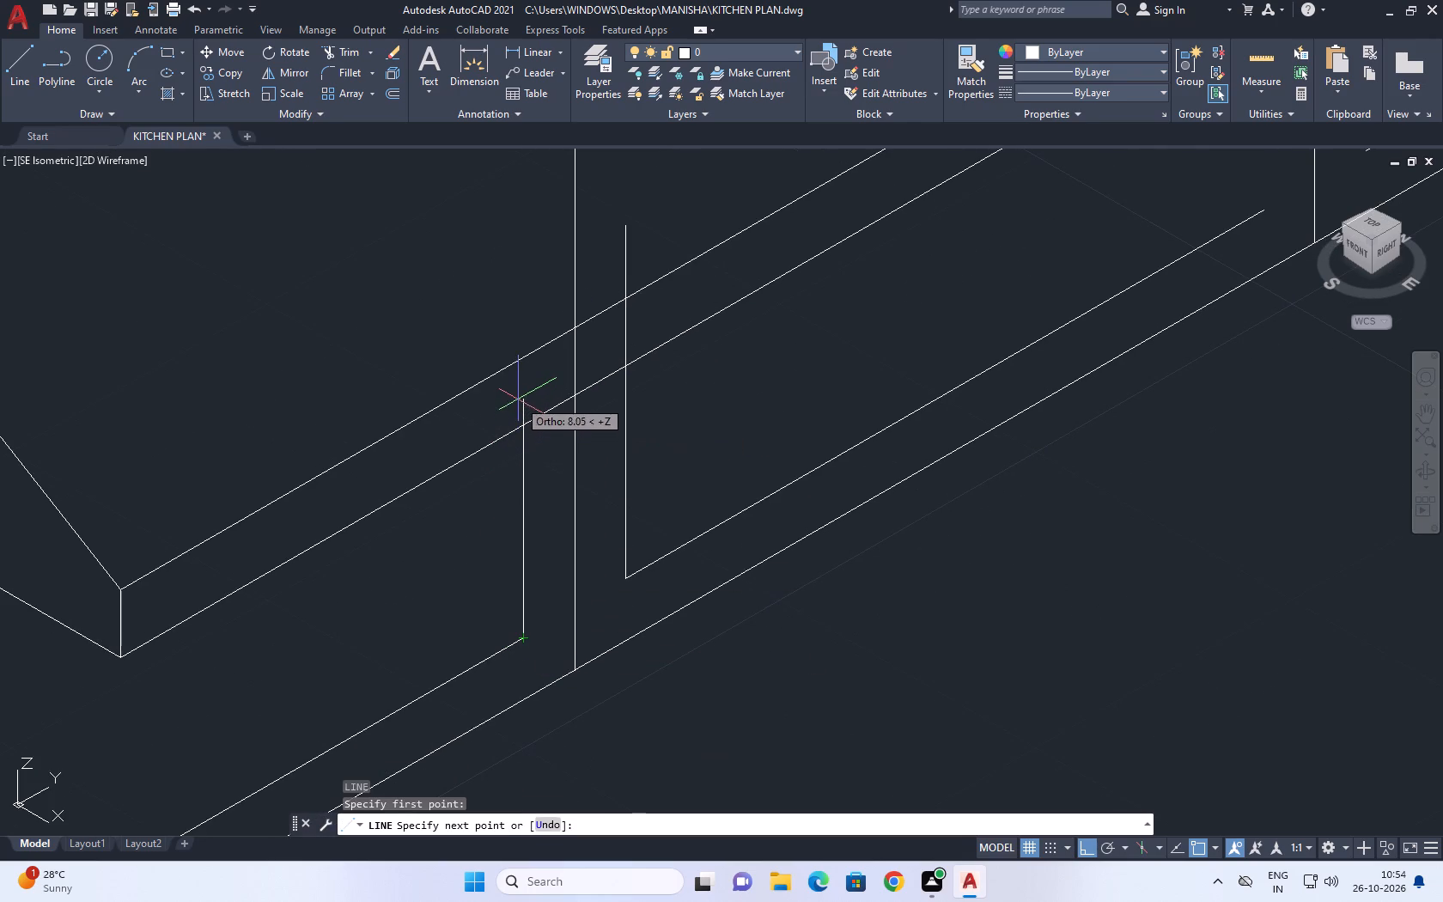
left_click(518, 399)
key("Escape")
Shorten the two new vertical lines beside the first divider to end at the projection's lower front edge.
scroll(521, 401, "up", 3)
left_click_drag(551, 402, 539, 392)
left_click(515, 381)
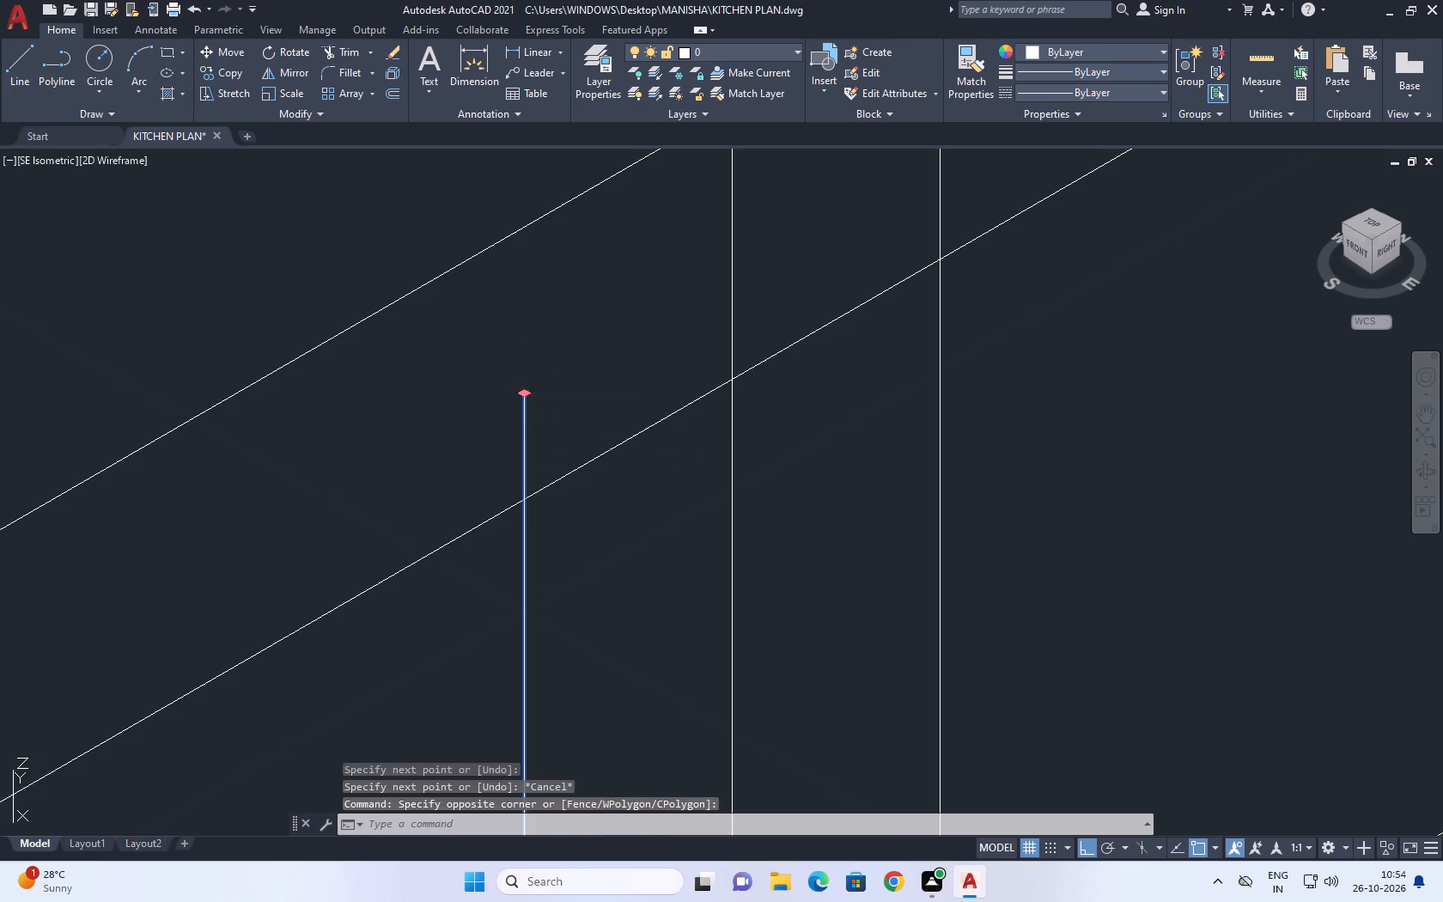
left_click(527, 389)
left_click(523, 503)
scroll(575, 467, "down", 4)
middle_click_drag(700, 383, 695, 491)
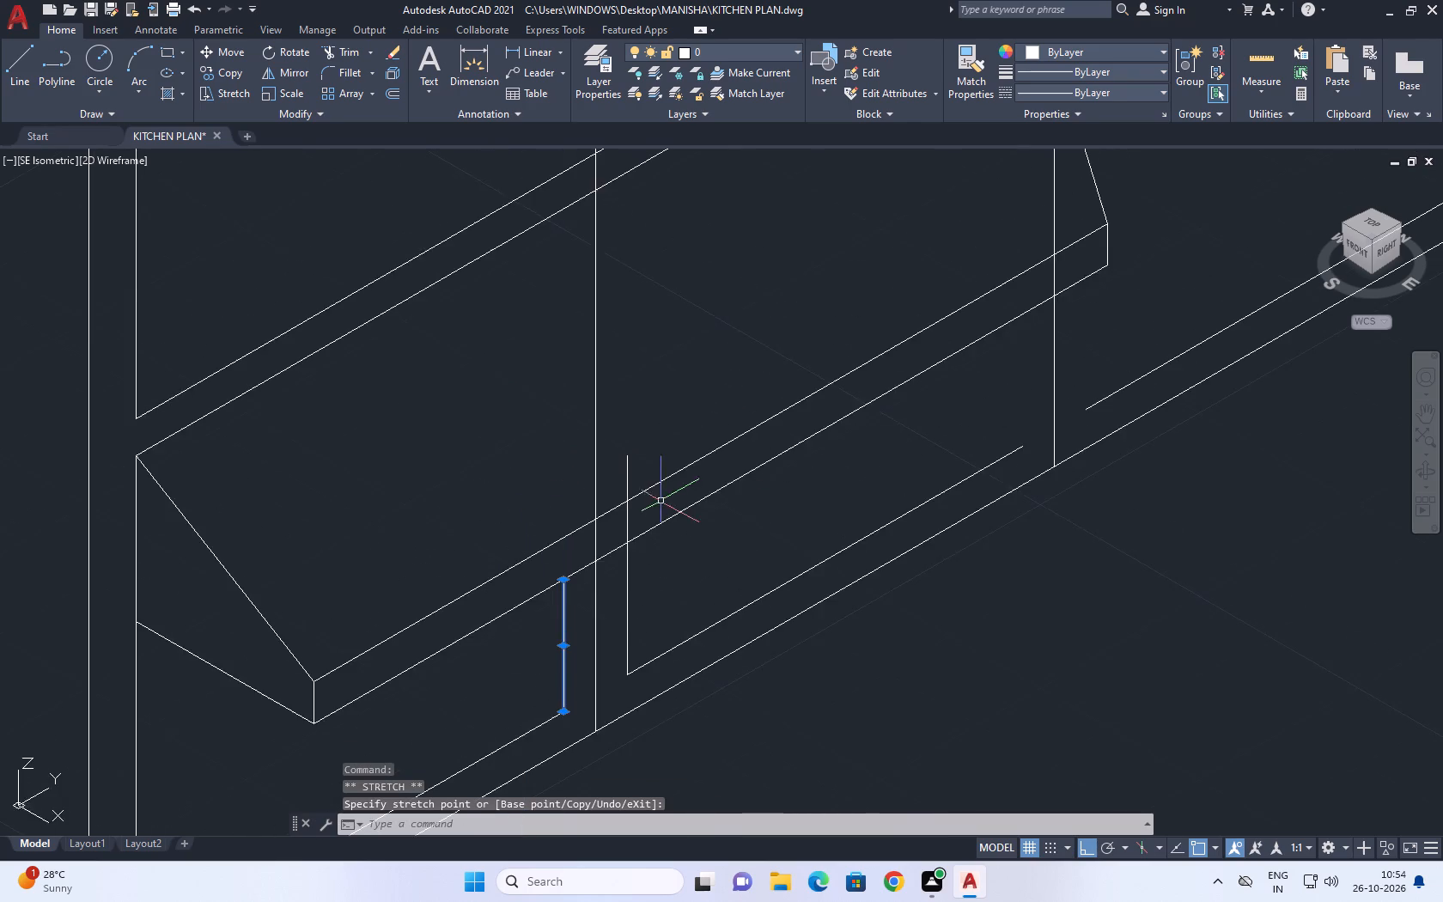
scroll(645, 529, "up", 2)
left_click_drag(623, 464, 609, 464)
left_click(560, 509)
left_click(597, 345)
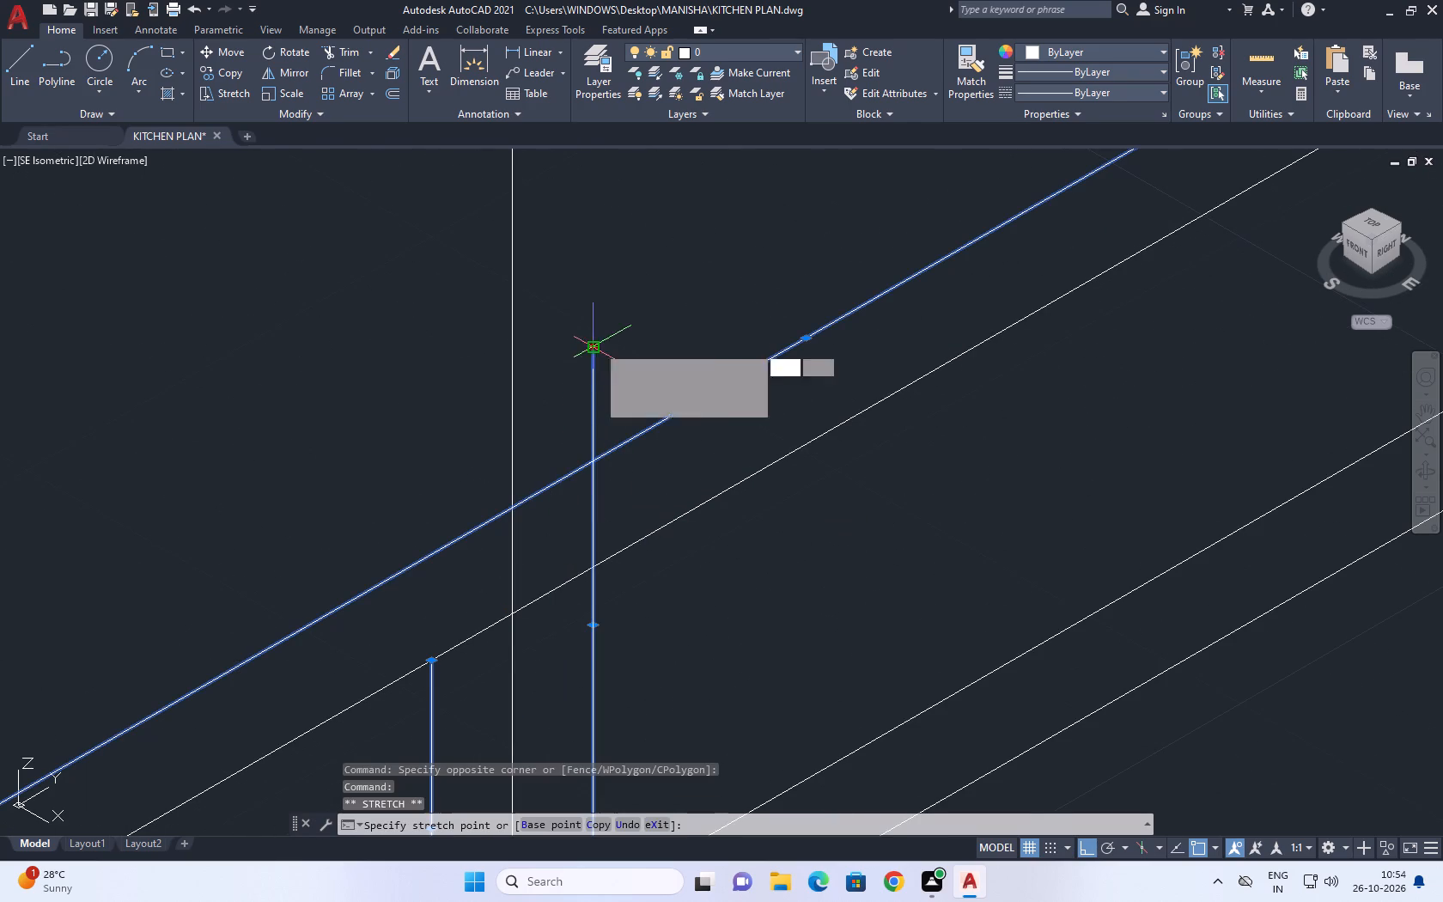
left_click(591, 569)
key("Escape")
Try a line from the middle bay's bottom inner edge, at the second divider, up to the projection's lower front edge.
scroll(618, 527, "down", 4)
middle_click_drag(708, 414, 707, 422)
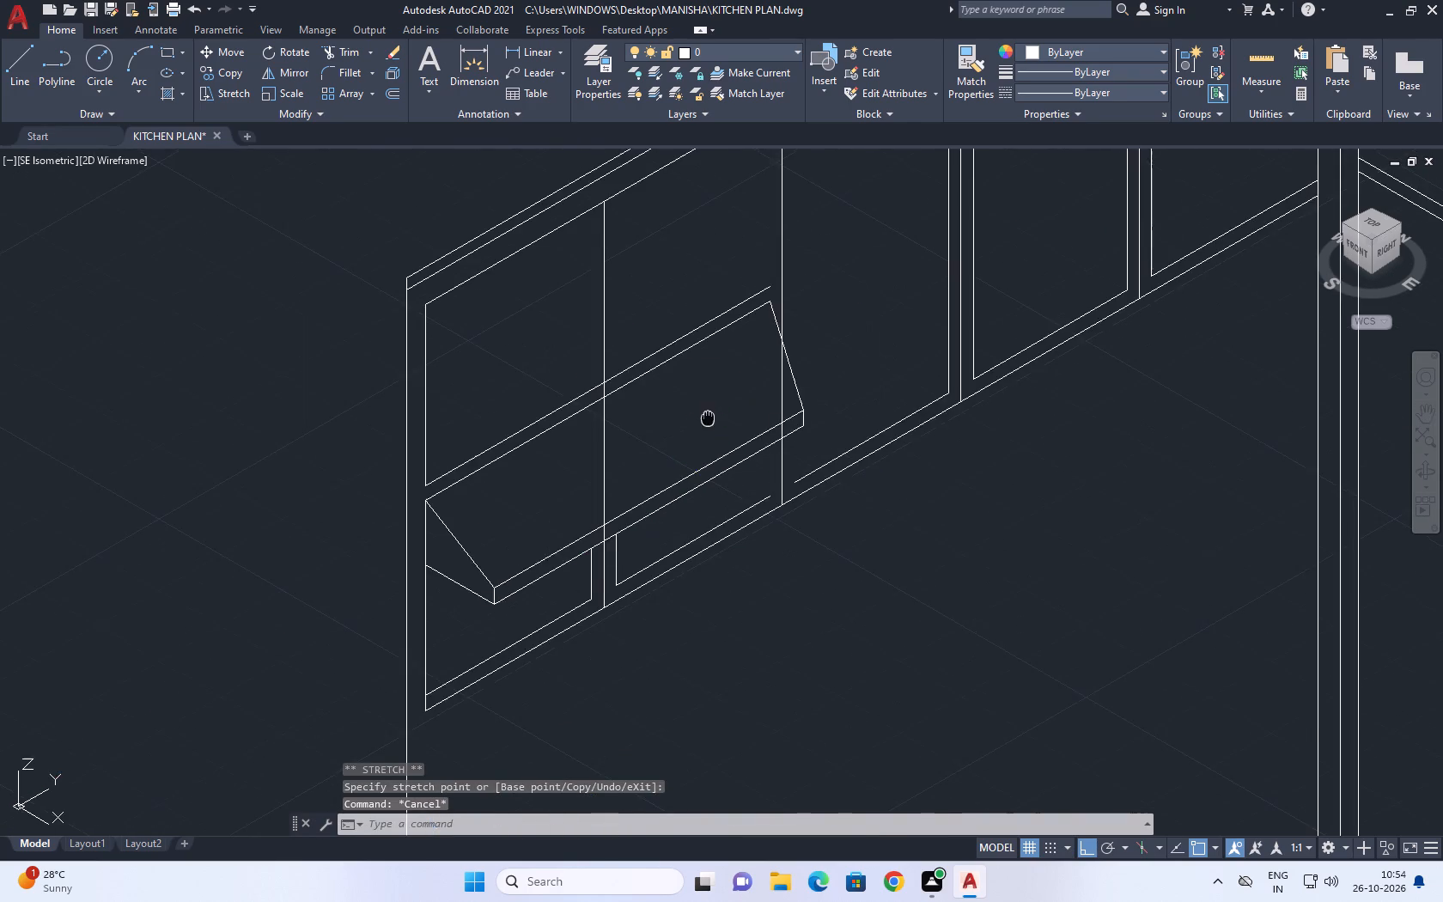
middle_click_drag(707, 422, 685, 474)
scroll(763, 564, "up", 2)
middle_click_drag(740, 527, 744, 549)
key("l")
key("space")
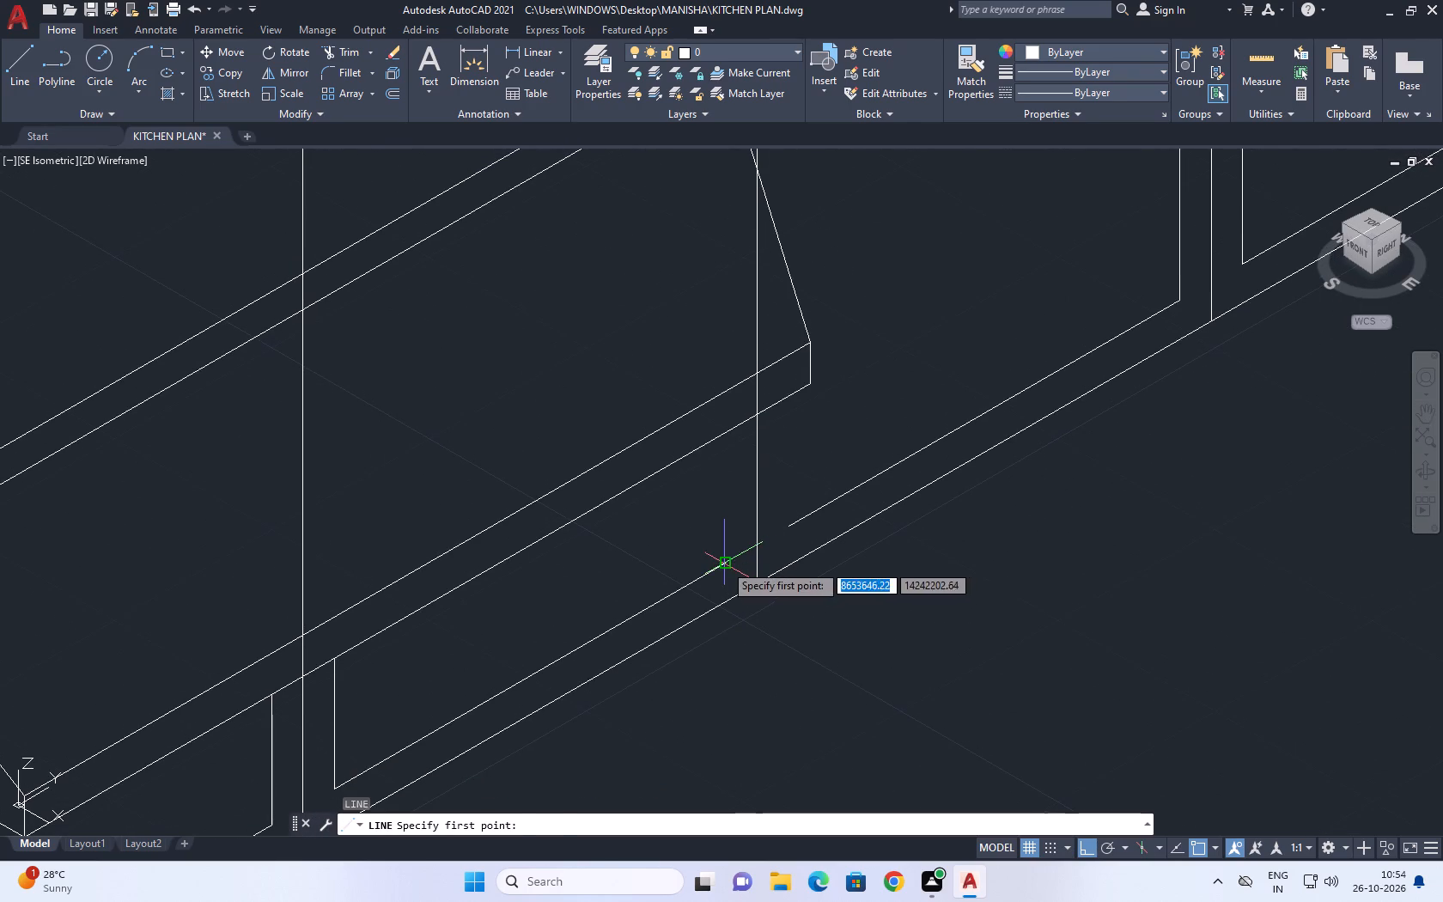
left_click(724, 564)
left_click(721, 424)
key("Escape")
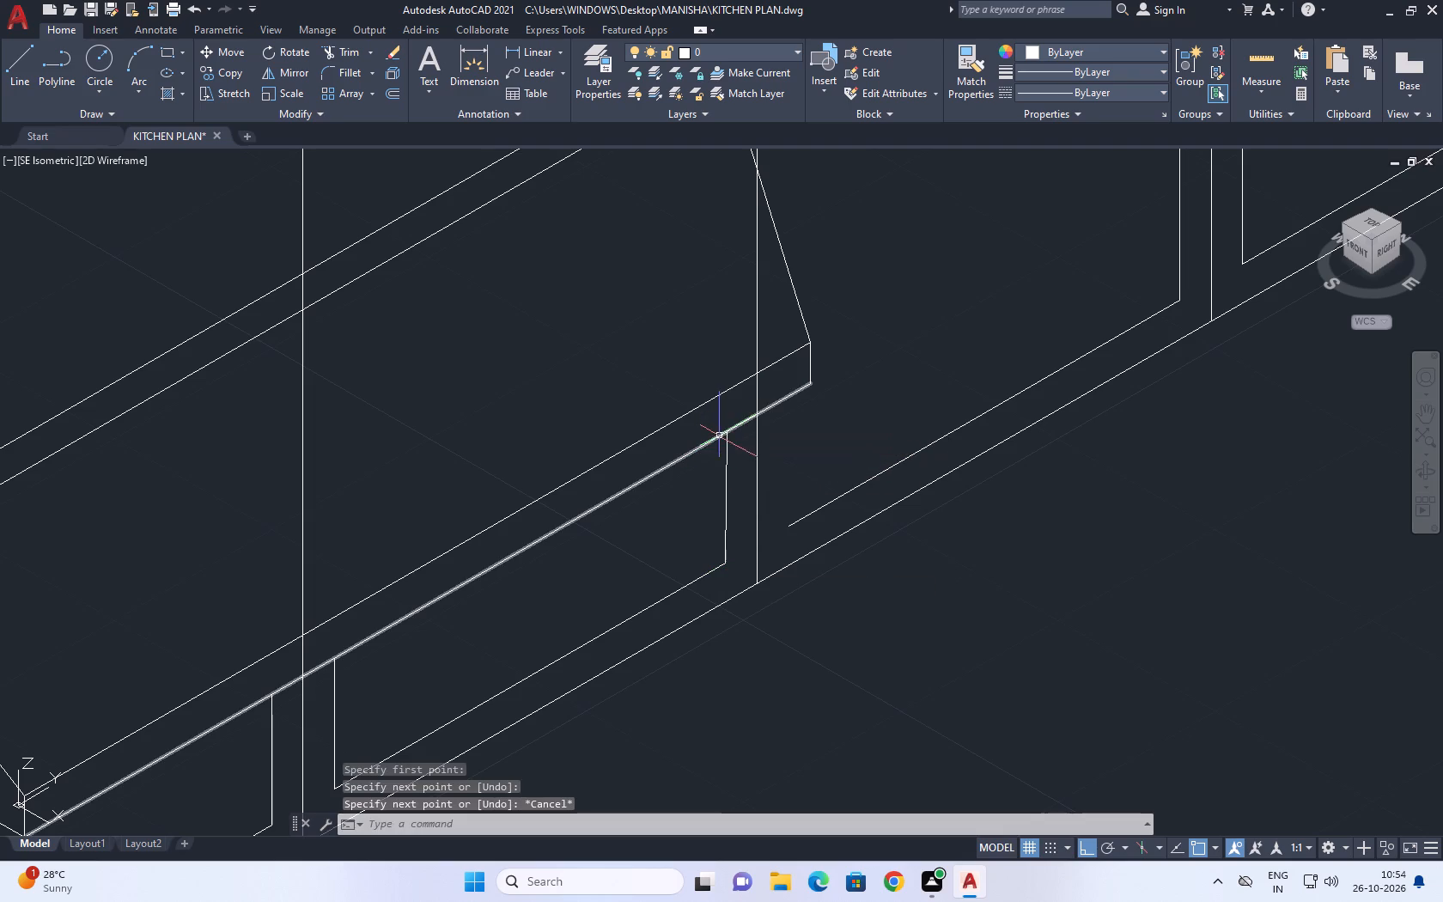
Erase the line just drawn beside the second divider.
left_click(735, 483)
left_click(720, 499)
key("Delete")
Draw vertical lines from the bottom inner edges' open ends beside the second divider's centre line up past the projection's front edges.
middle_click_drag(732, 511, 736, 558)
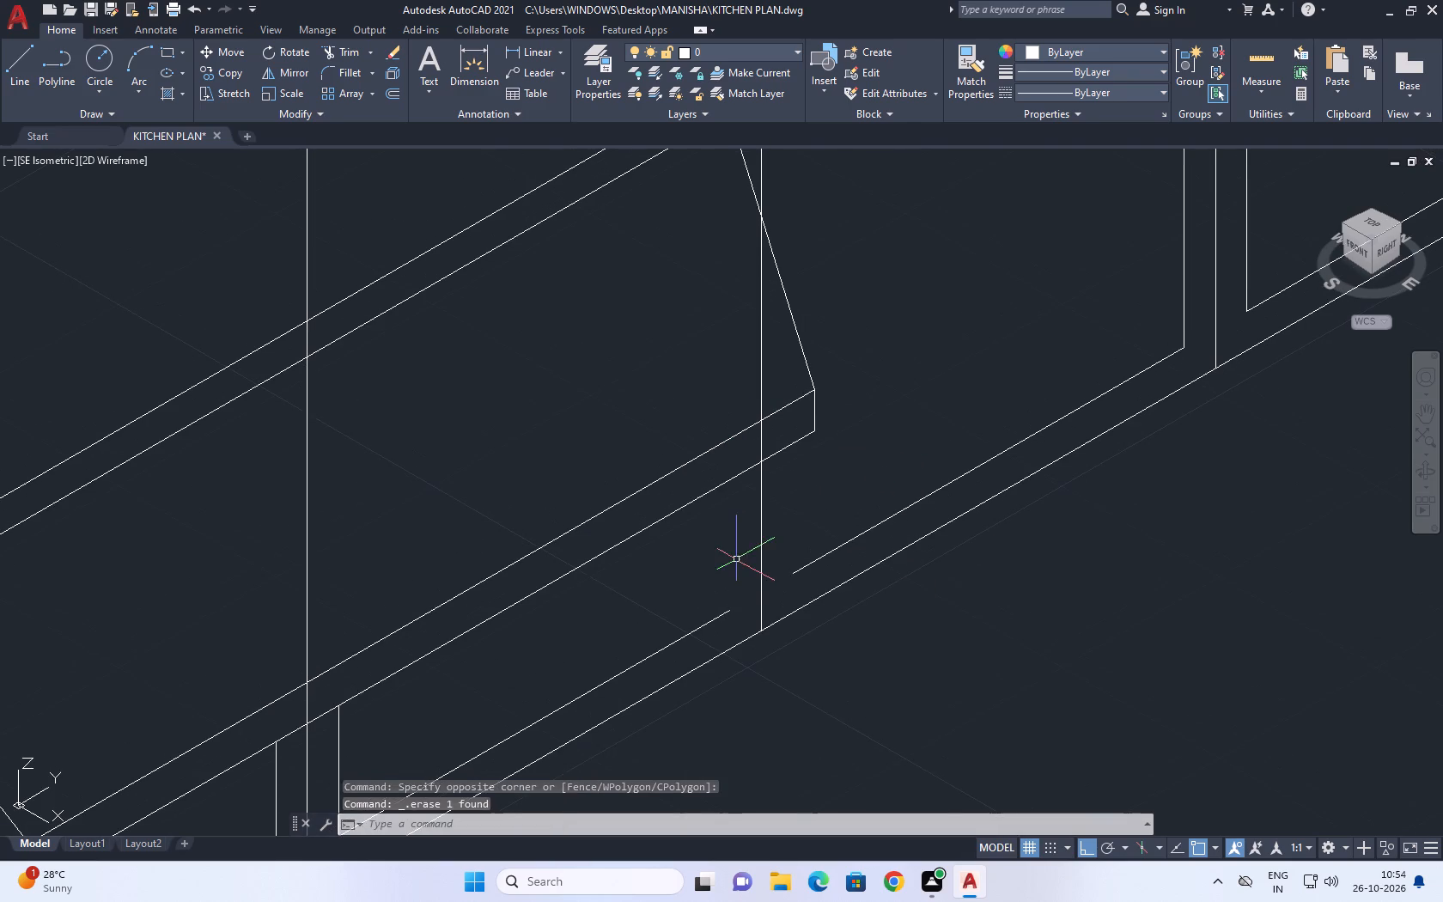
key("l")
key("space")
left_click(728, 608)
left_click(679, 286)
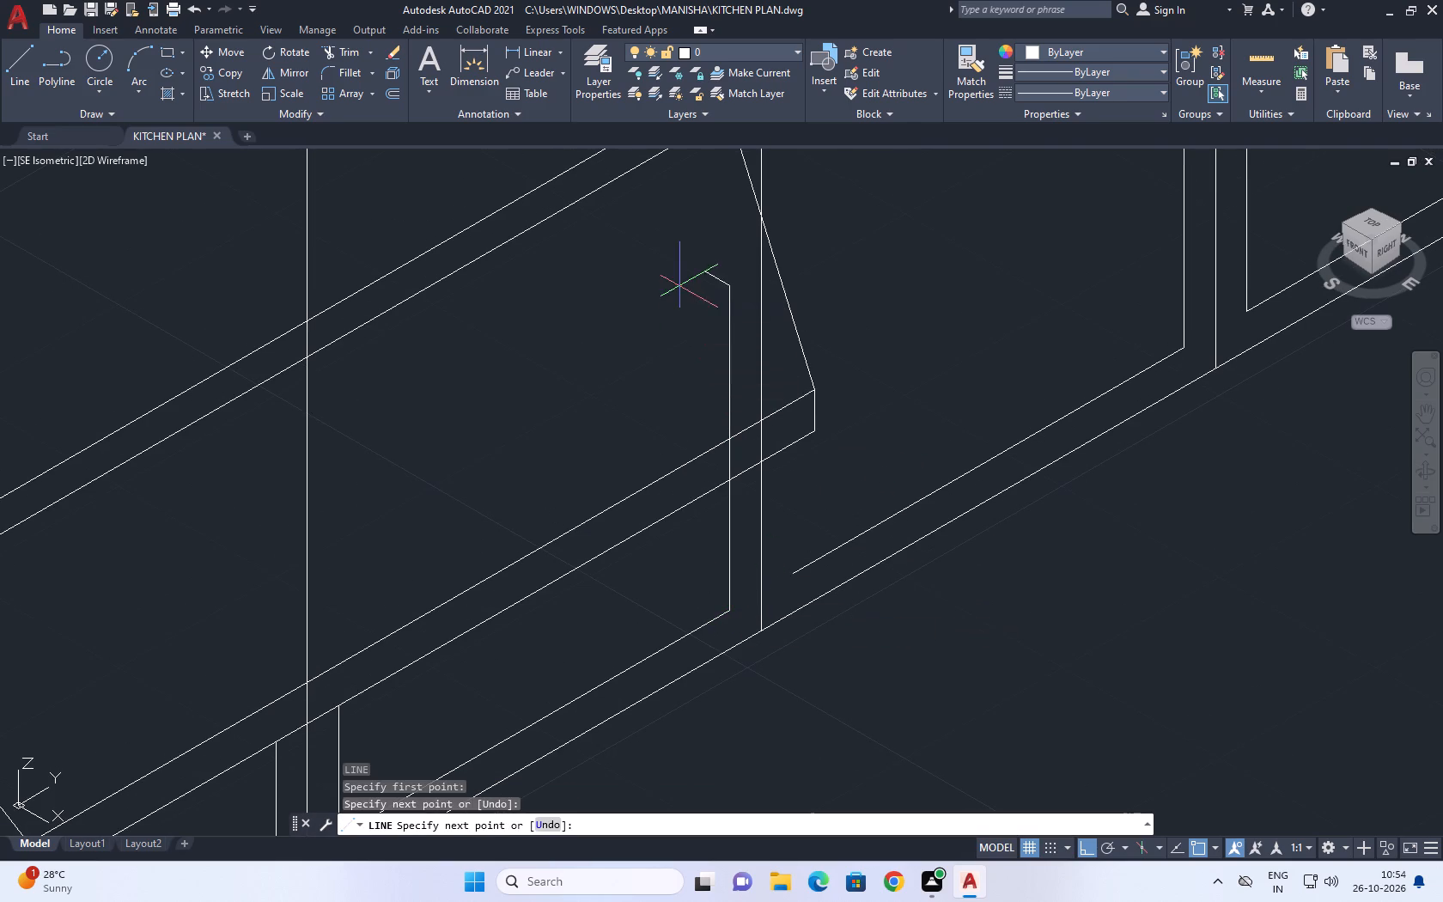
key("Escape")
key("space")
left_click(791, 576)
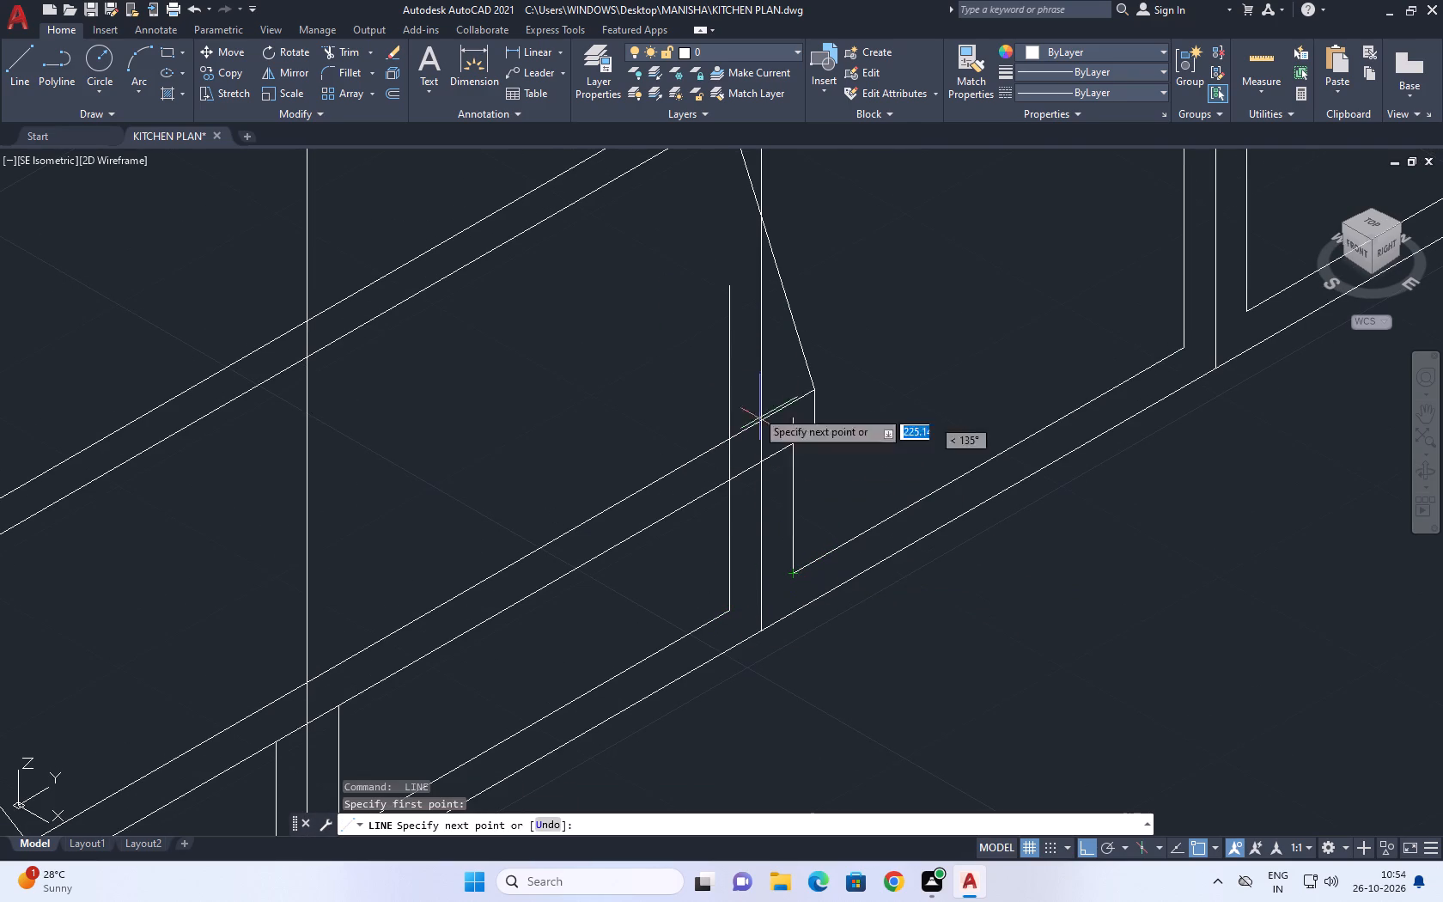
left_click(784, 350)
key("Escape")
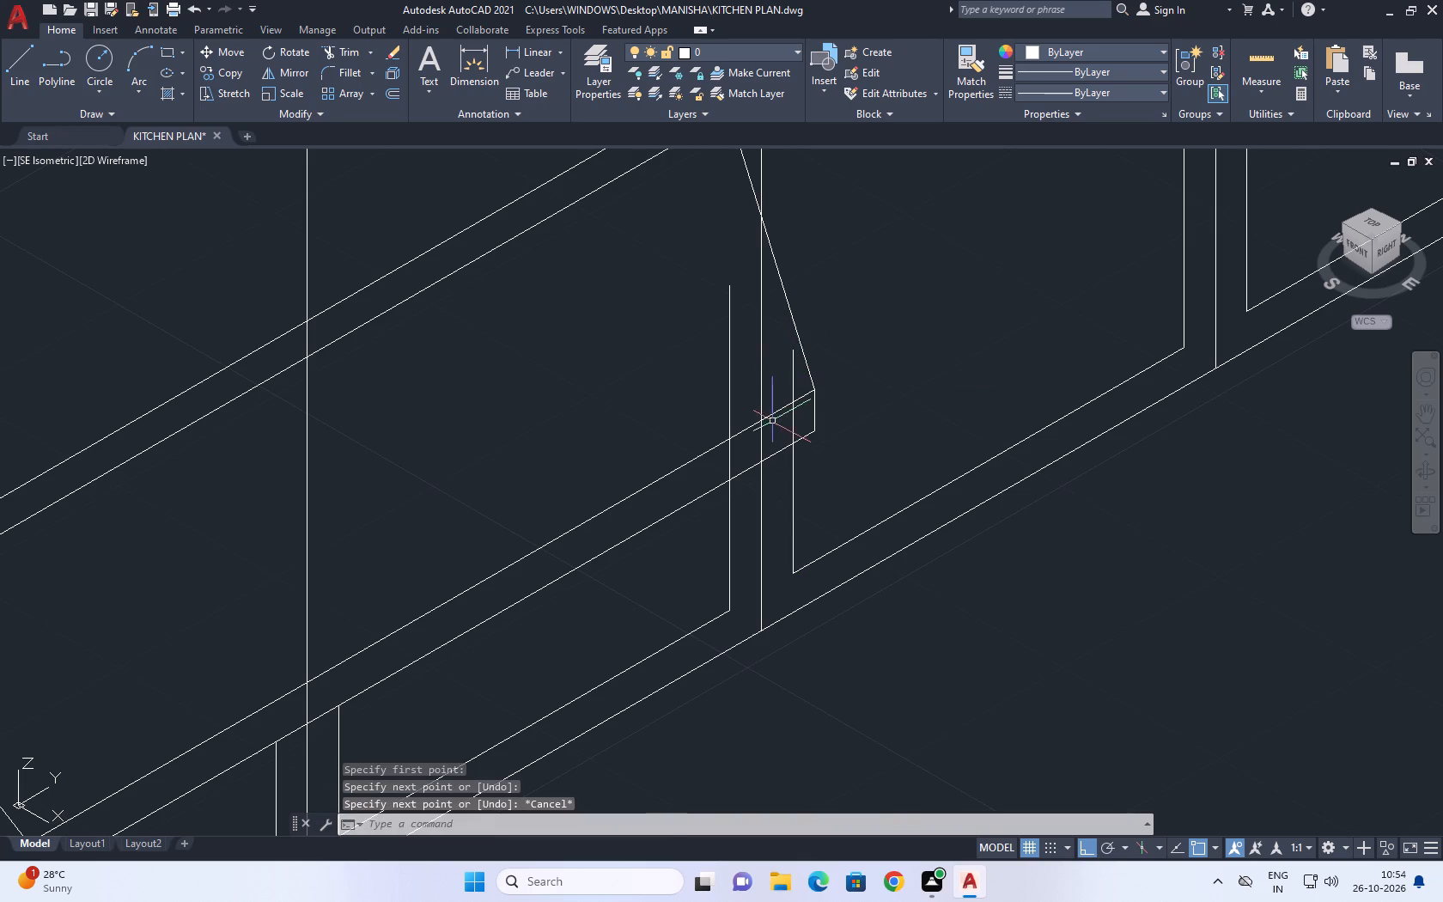
Shorten the middle bay's new vertical line beside the second divider to end at the projection's lower front edge.
scroll(734, 369, "up", 2)
left_click_drag(735, 362, 721, 351)
left_click(684, 323)
scroll(694, 327, "down", 3)
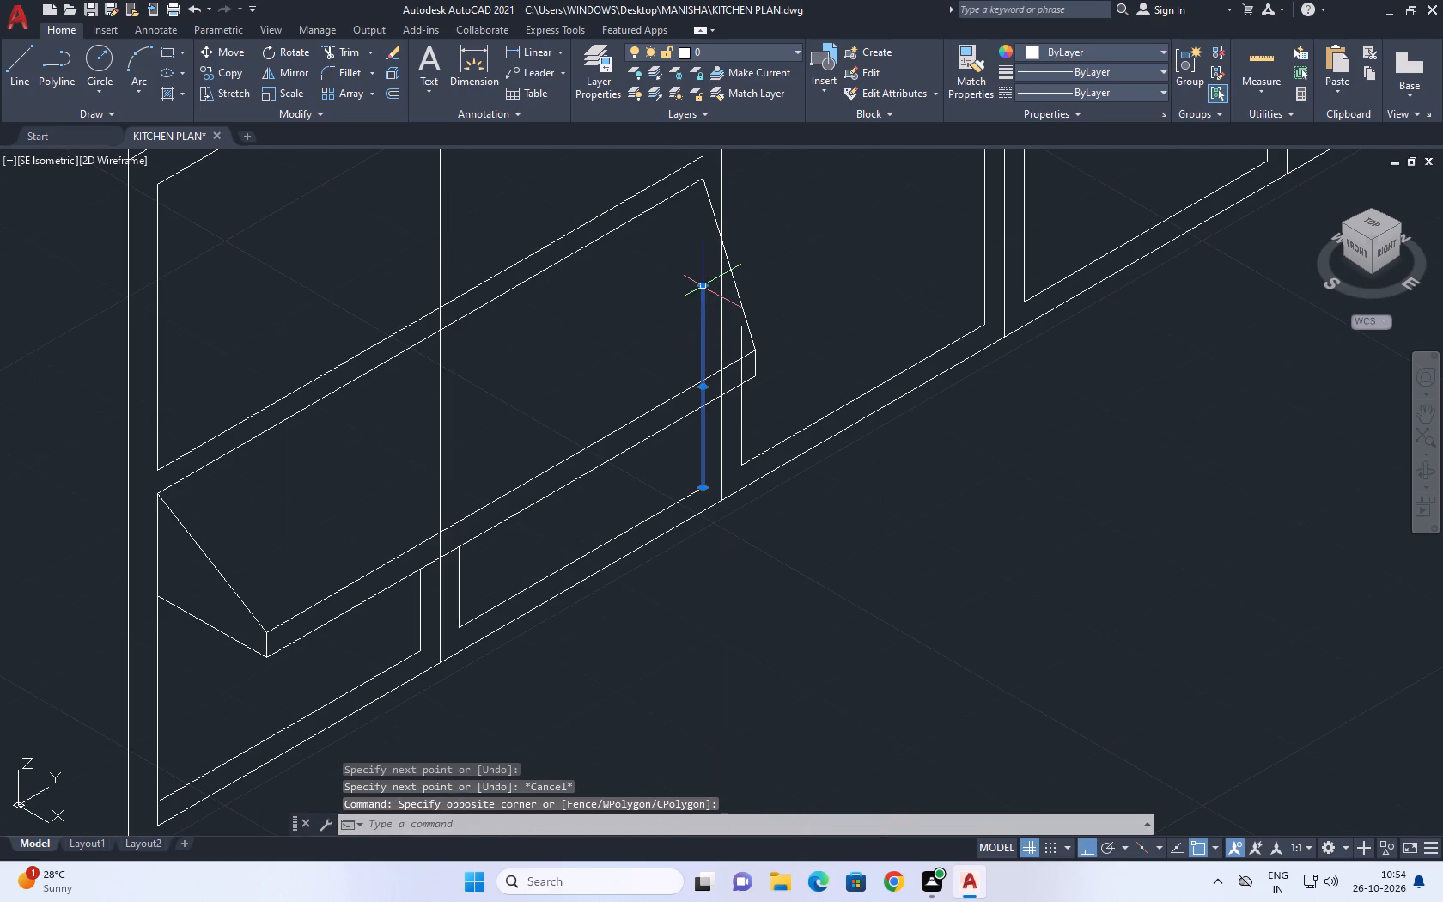
left_click(703, 285)
scroll(697, 401, "up", 2)
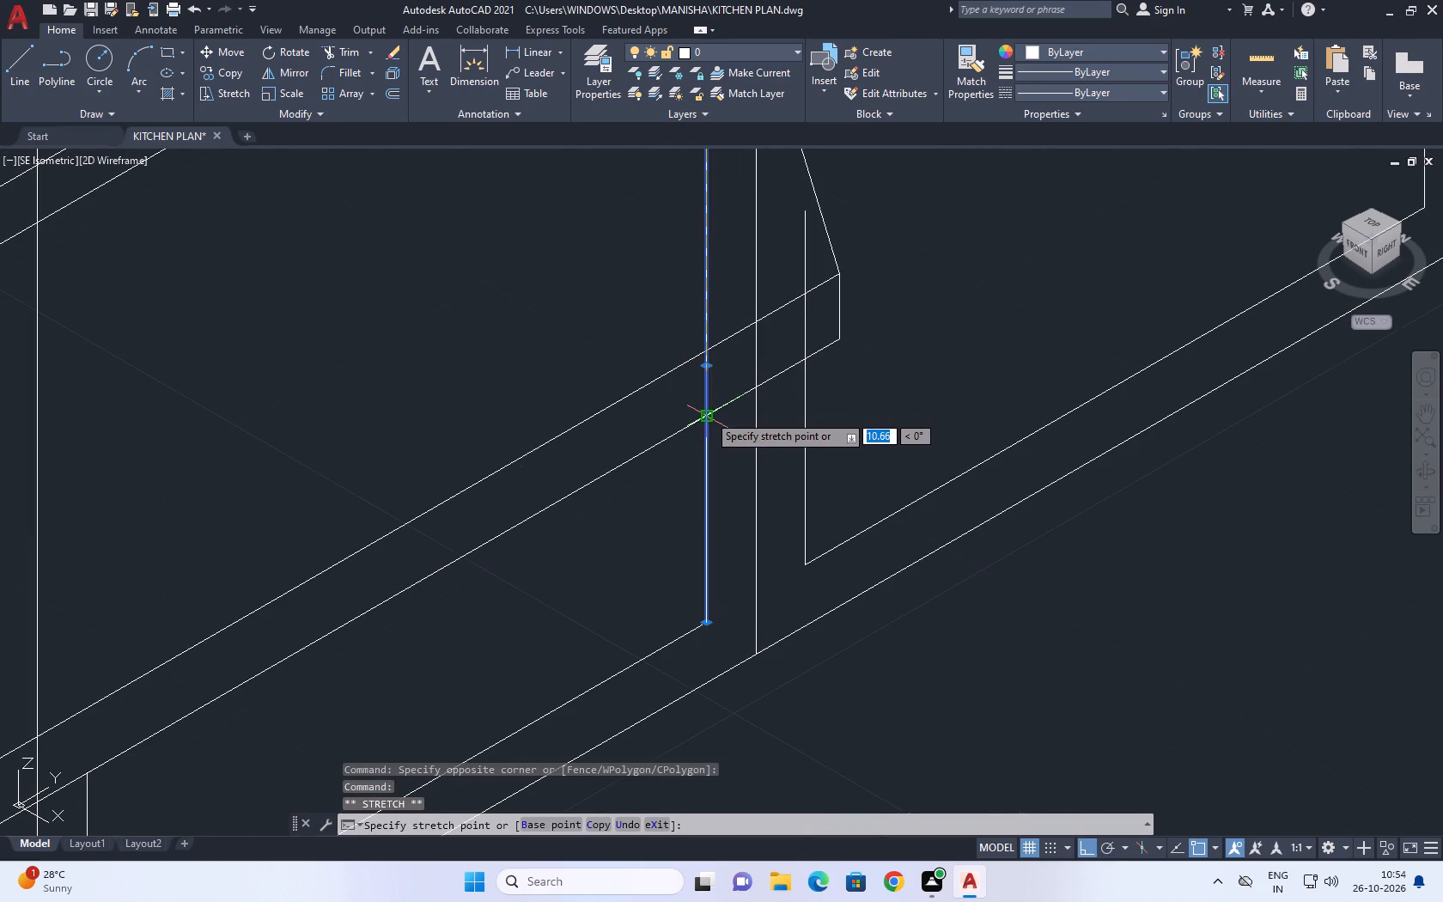
left_click(708, 414)
key("Escape")
Shorten the new vertical line on the other side of the second divider to end at the projection's lower front edge.
left_click(809, 317)
left_click(795, 325)
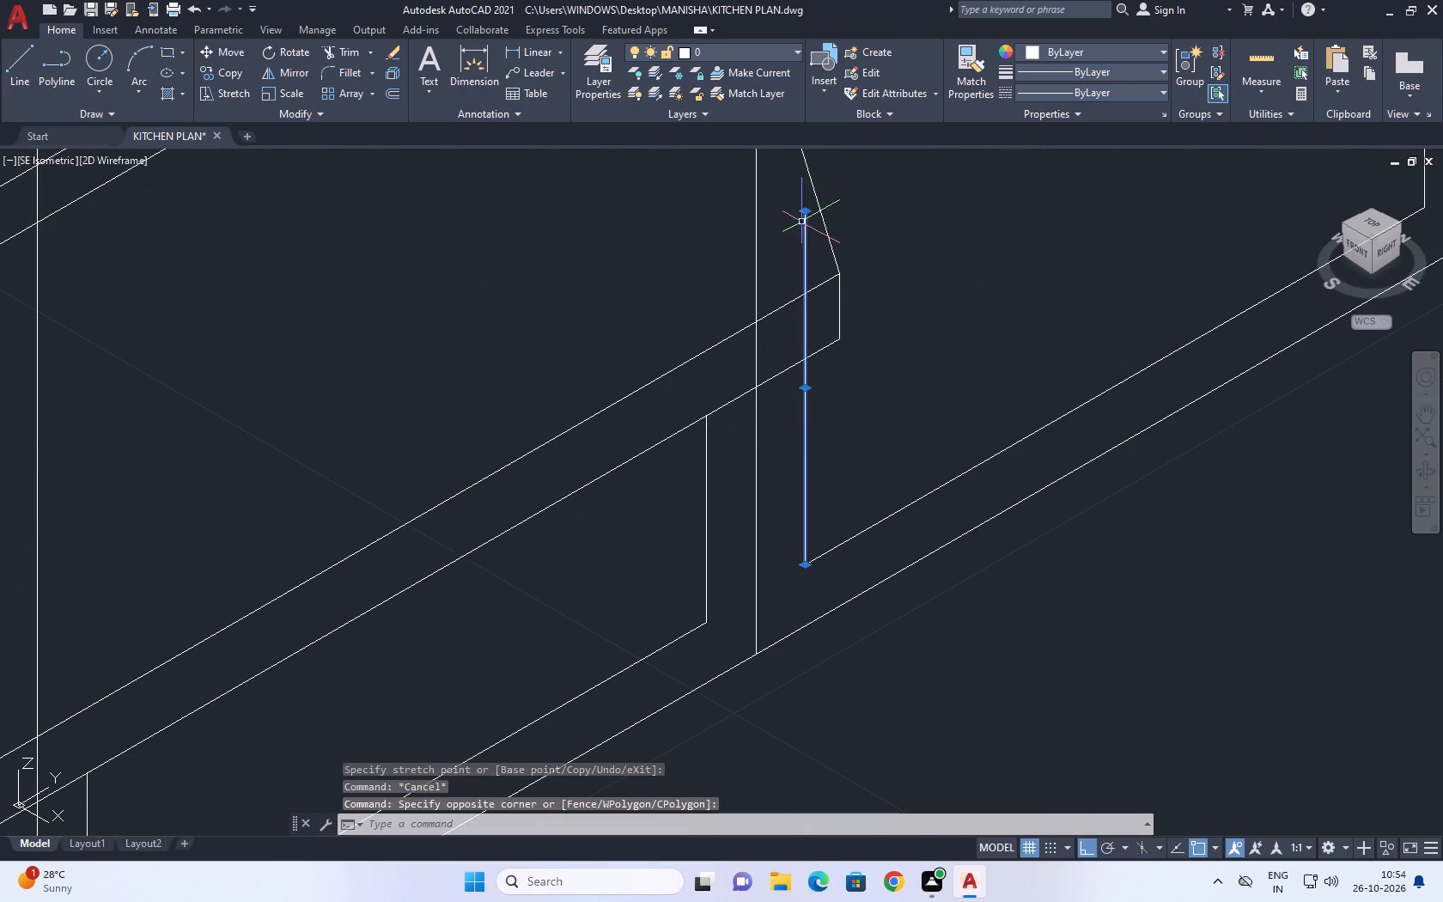
left_click(810, 210)
left_click(805, 232)
left_click(807, 211)
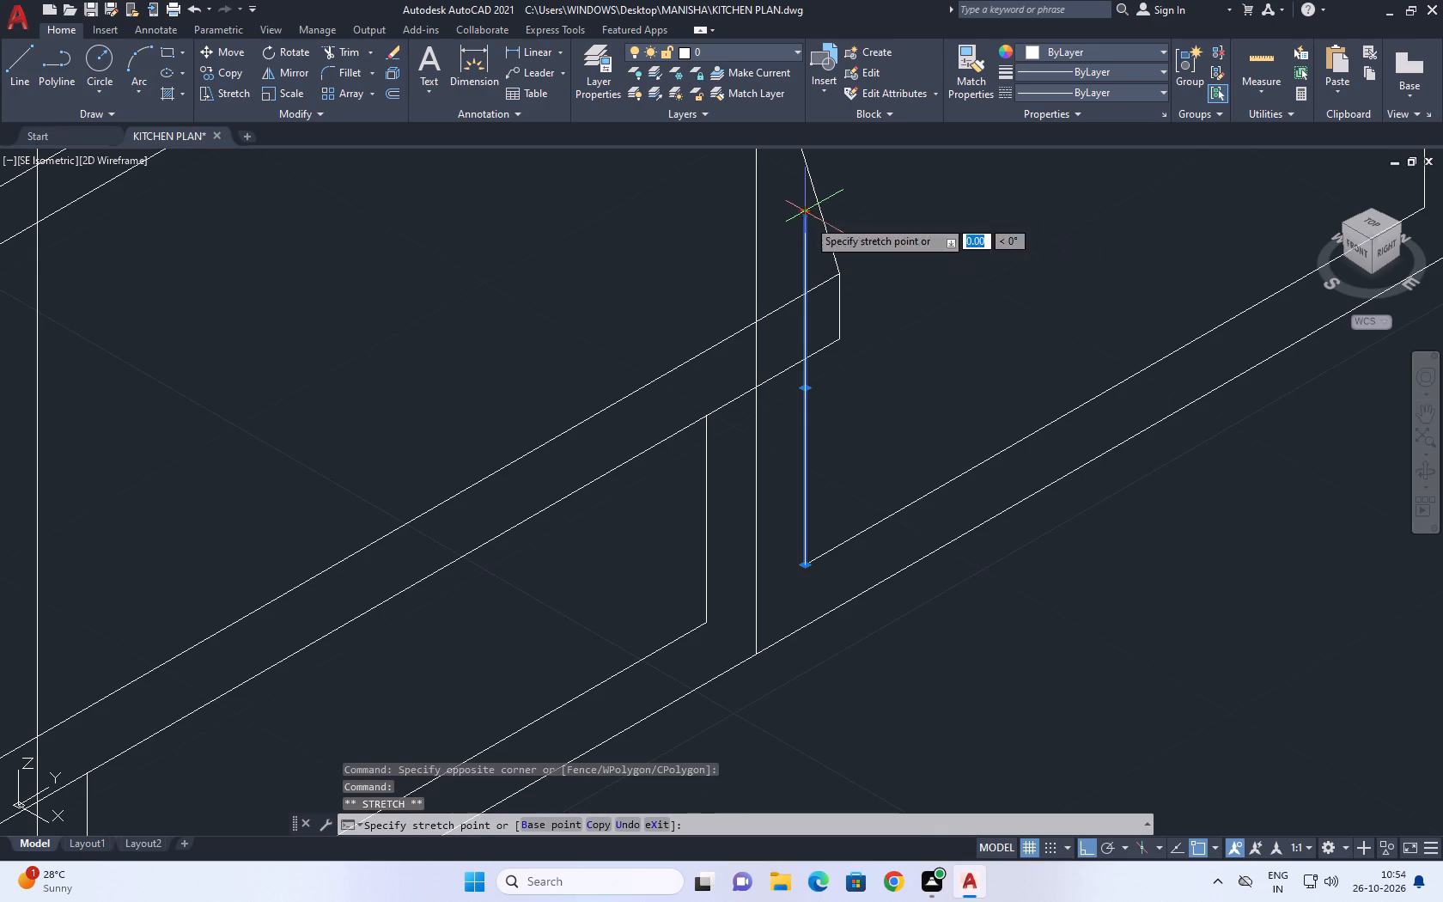
left_click(804, 361)
scroll(752, 468, "down", 4)
key("Escape")
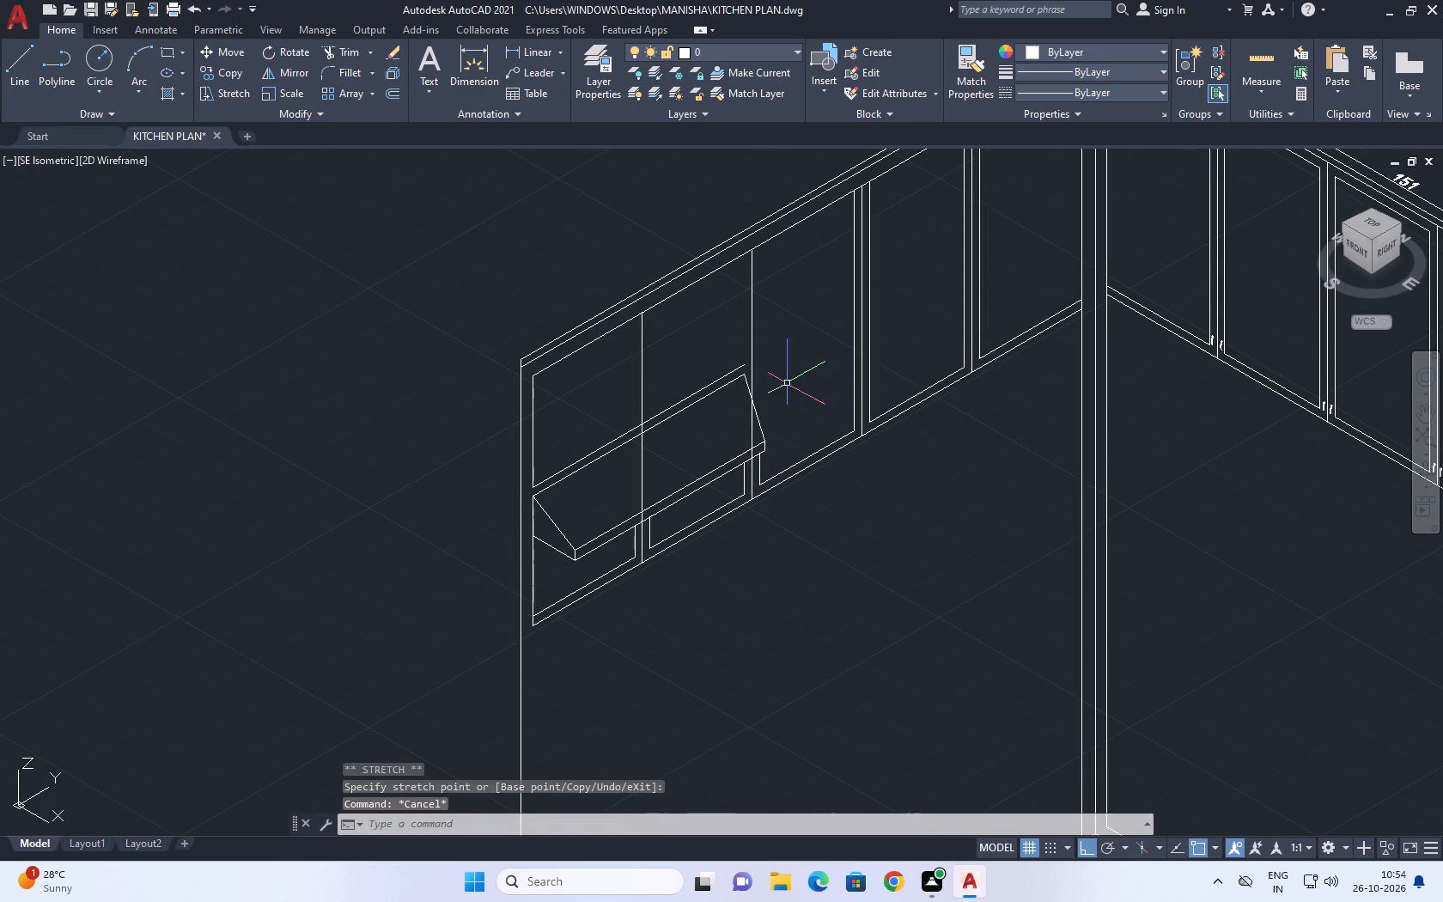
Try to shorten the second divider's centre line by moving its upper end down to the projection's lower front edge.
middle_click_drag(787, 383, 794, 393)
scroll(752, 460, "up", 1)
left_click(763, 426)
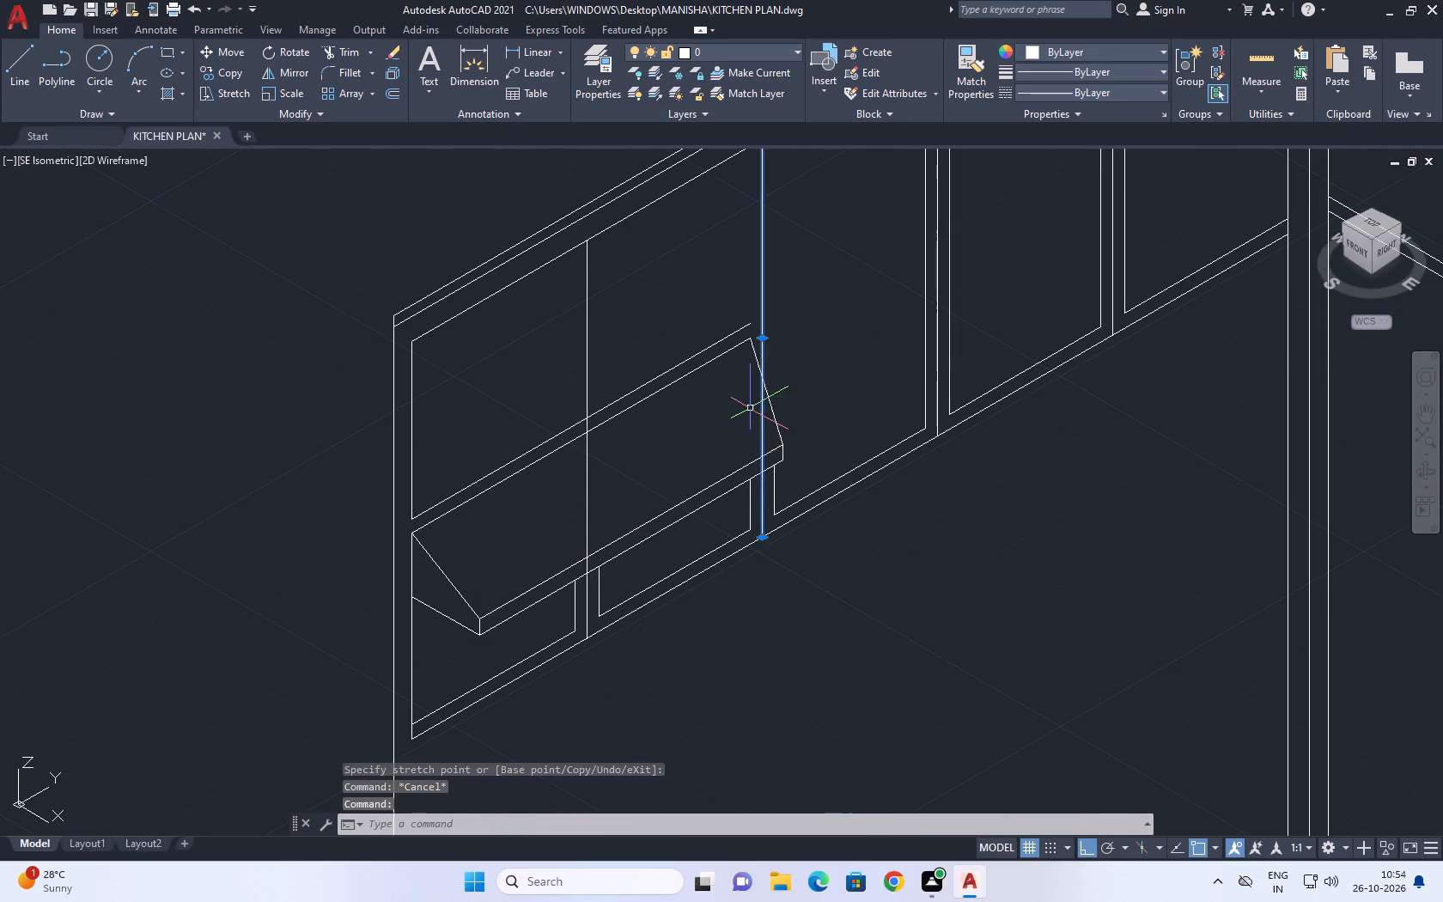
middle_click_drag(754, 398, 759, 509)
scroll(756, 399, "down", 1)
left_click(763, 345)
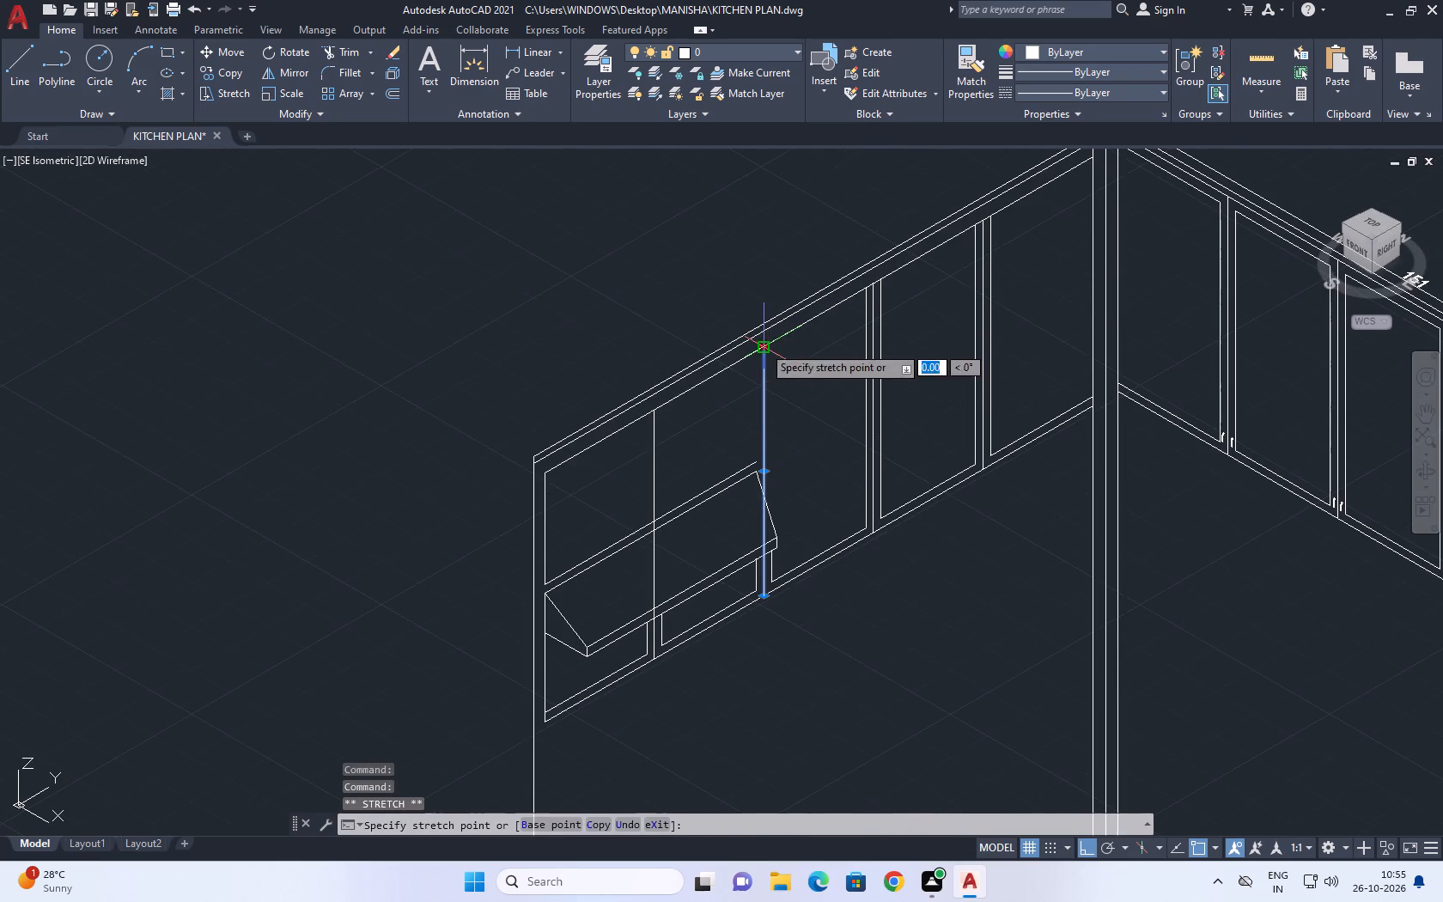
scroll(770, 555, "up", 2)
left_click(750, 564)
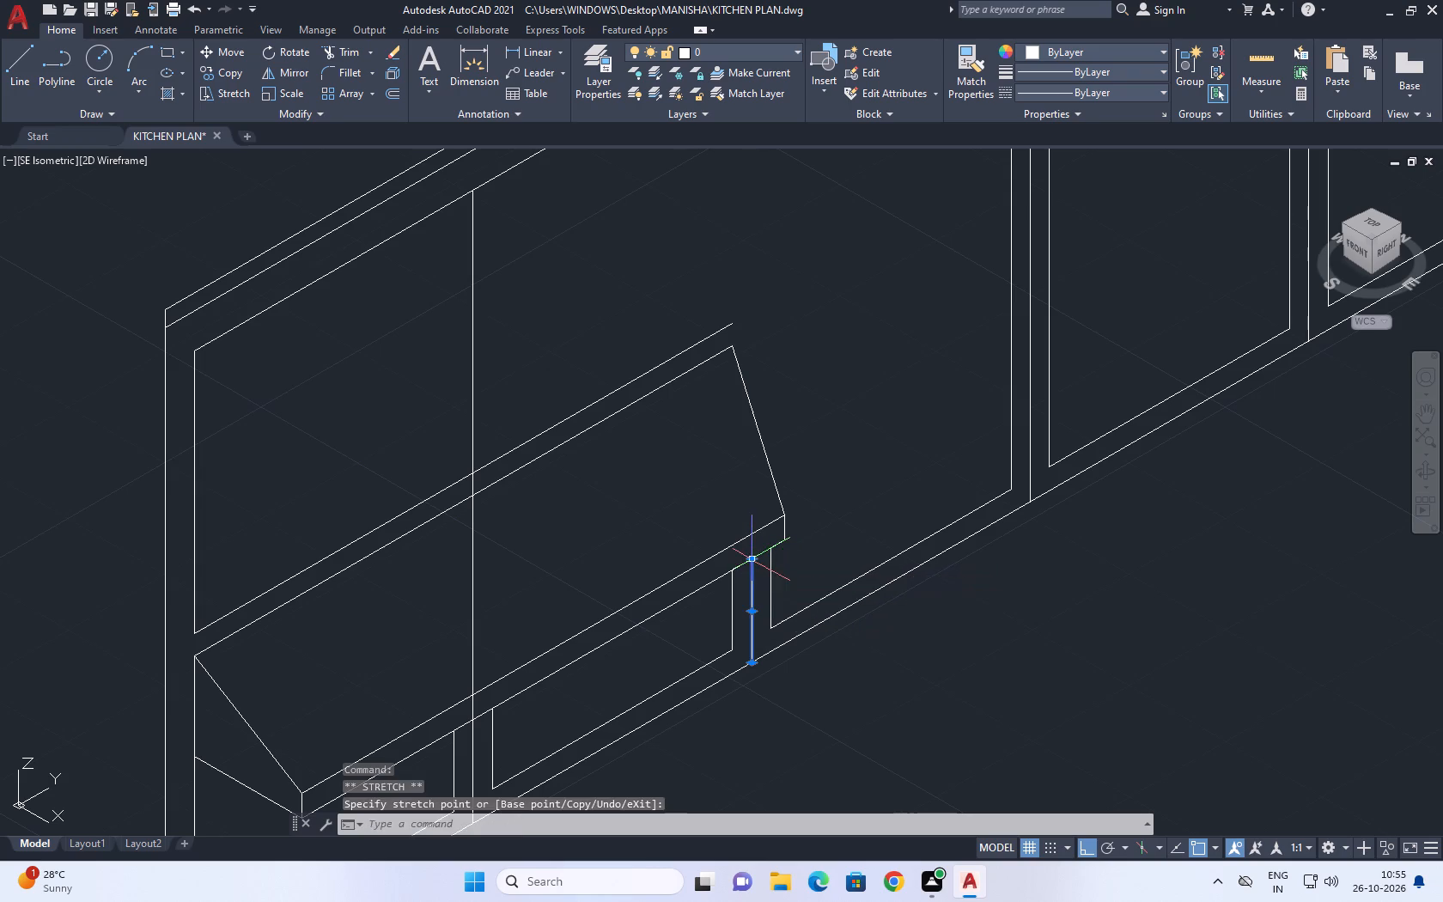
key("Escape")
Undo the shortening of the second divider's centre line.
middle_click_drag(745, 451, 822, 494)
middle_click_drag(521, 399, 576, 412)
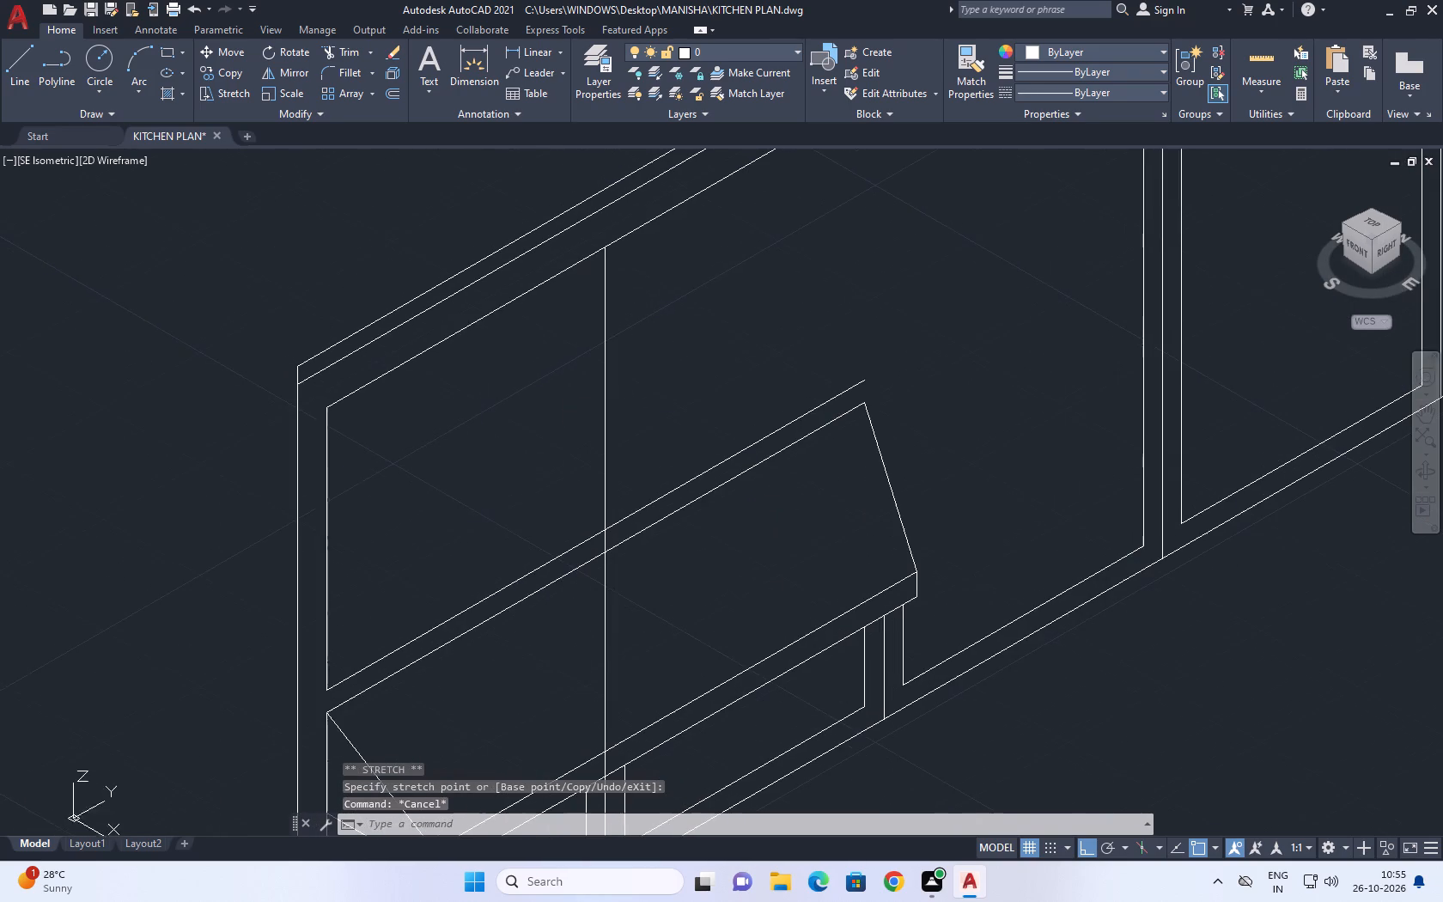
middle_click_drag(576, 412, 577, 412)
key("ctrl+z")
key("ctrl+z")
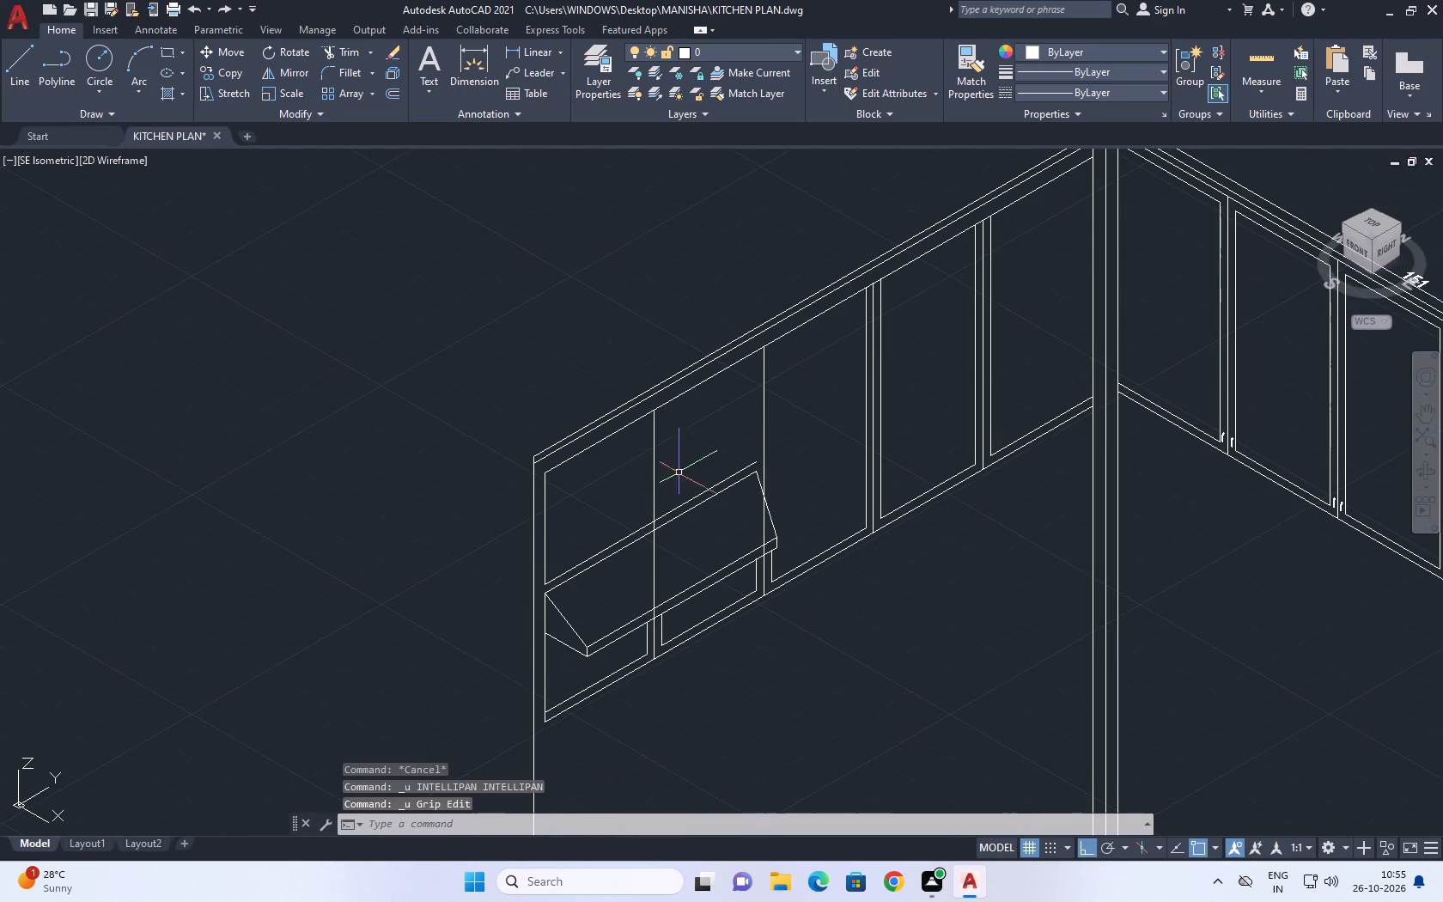
Draw a line along the second divider's centre from the projection's sloped side edge up to the cabinet's top inner edge.
type("L")
key("space")
middle_click_drag(754, 470, 732, 532)
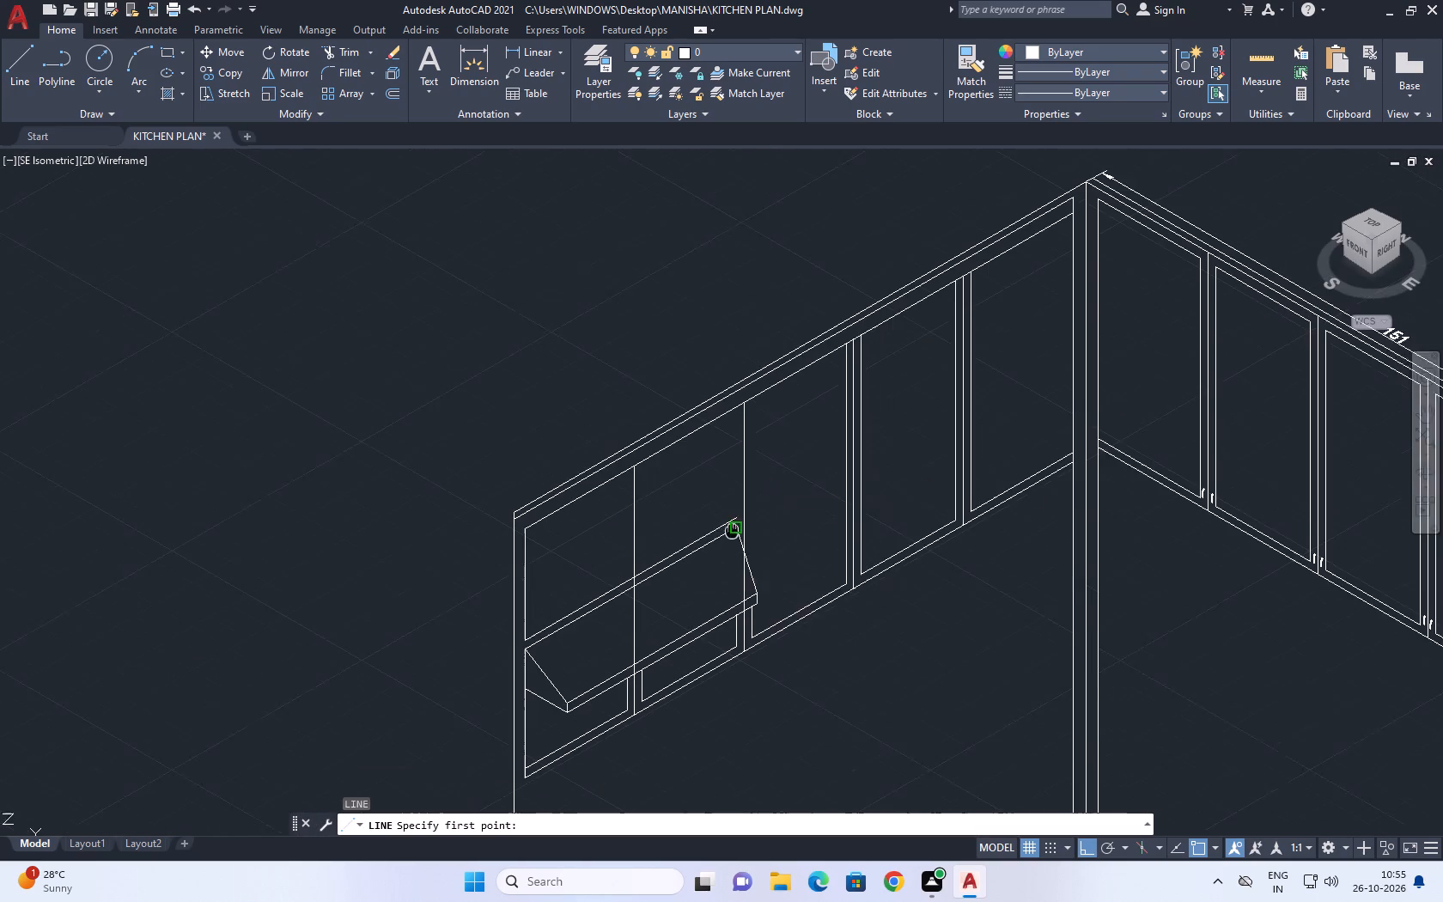
middle_click_drag(732, 532, 731, 533)
scroll(731, 558, "up", 1)
left_click(744, 560)
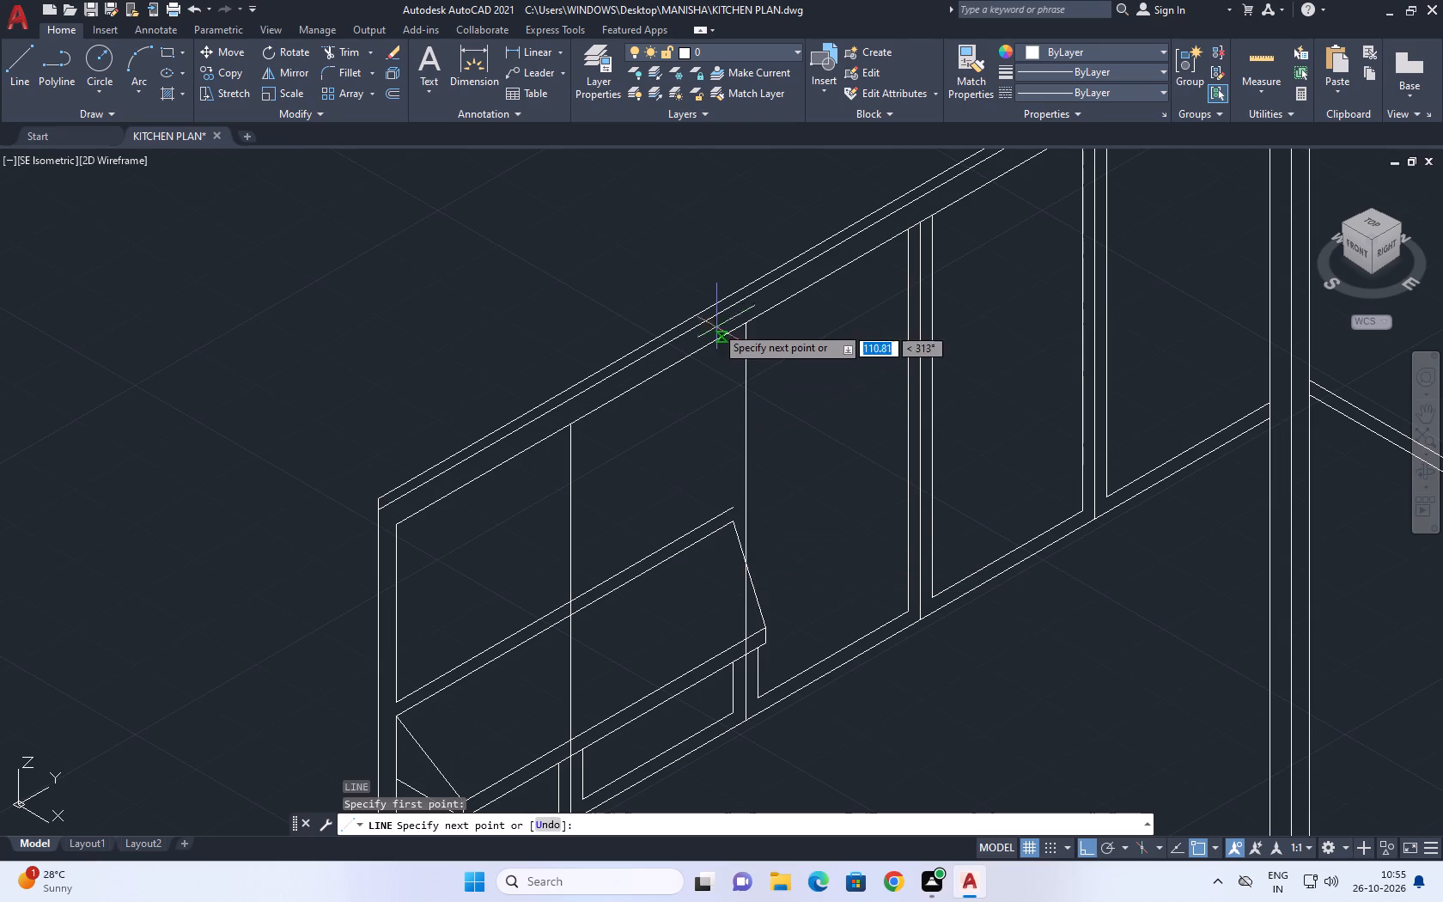
left_click(741, 320)
key("Escape")
left_click(741, 315)
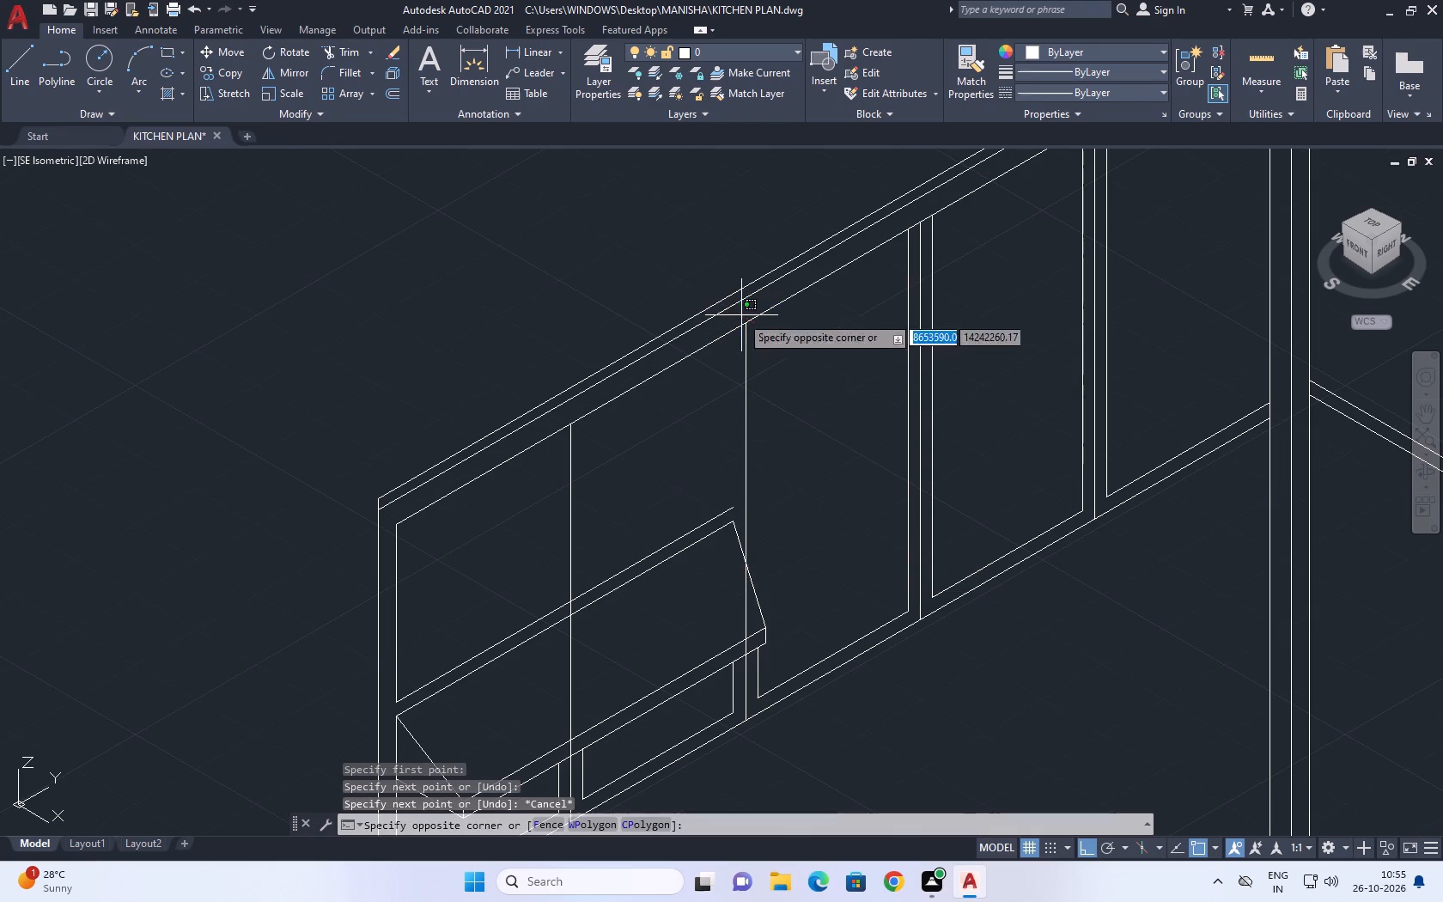
key("Escape")
Shorten the original full-height second divider centre line so its upper end stops at the projection's lower front edge.
left_click(747, 602)
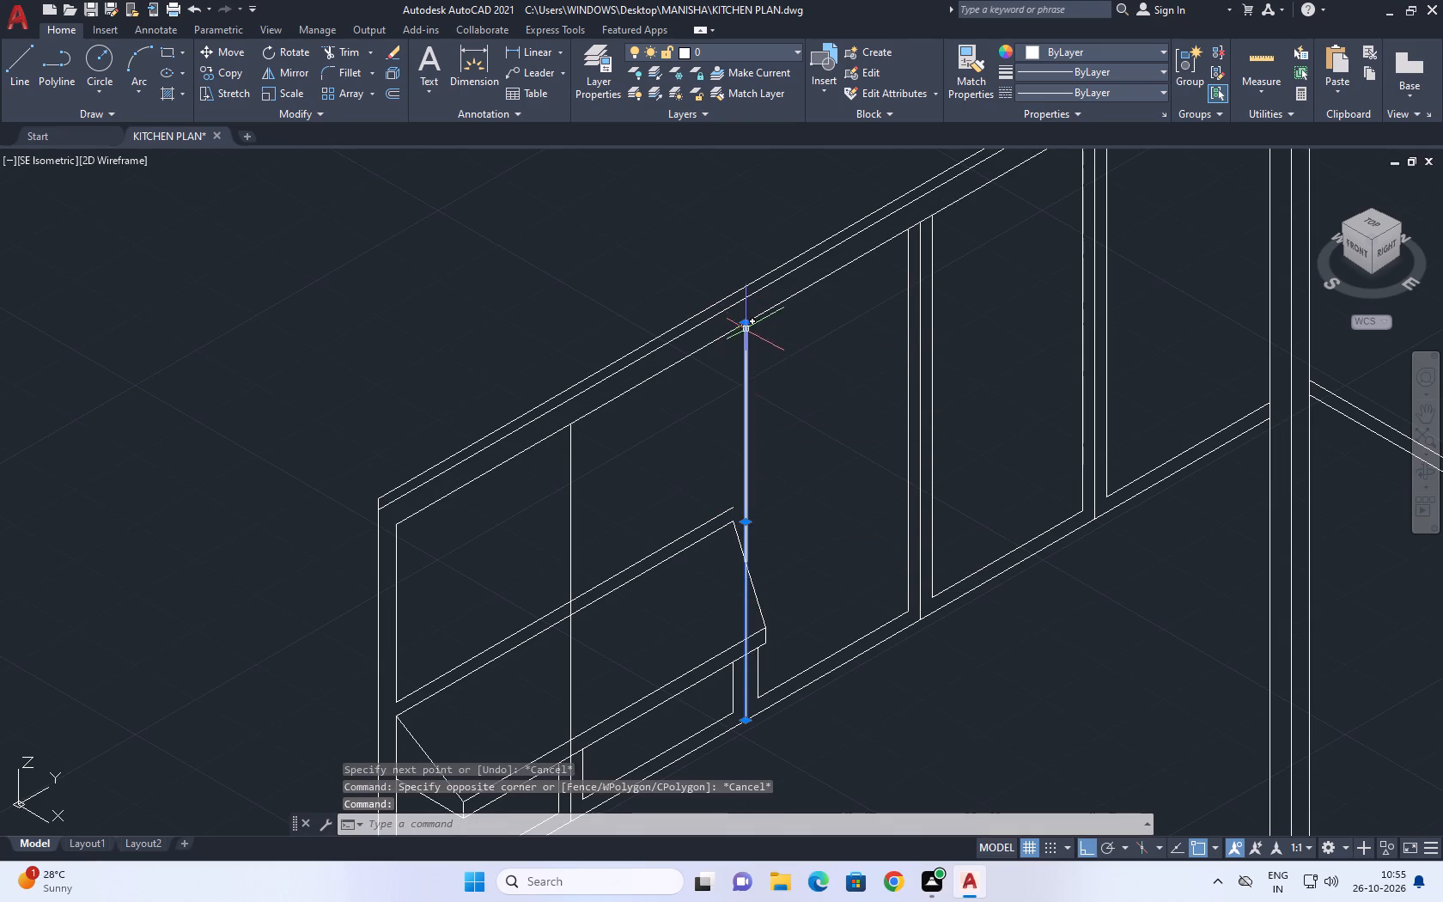
left_click(744, 320)
scroll(742, 661, "up", 1)
left_click(741, 655)
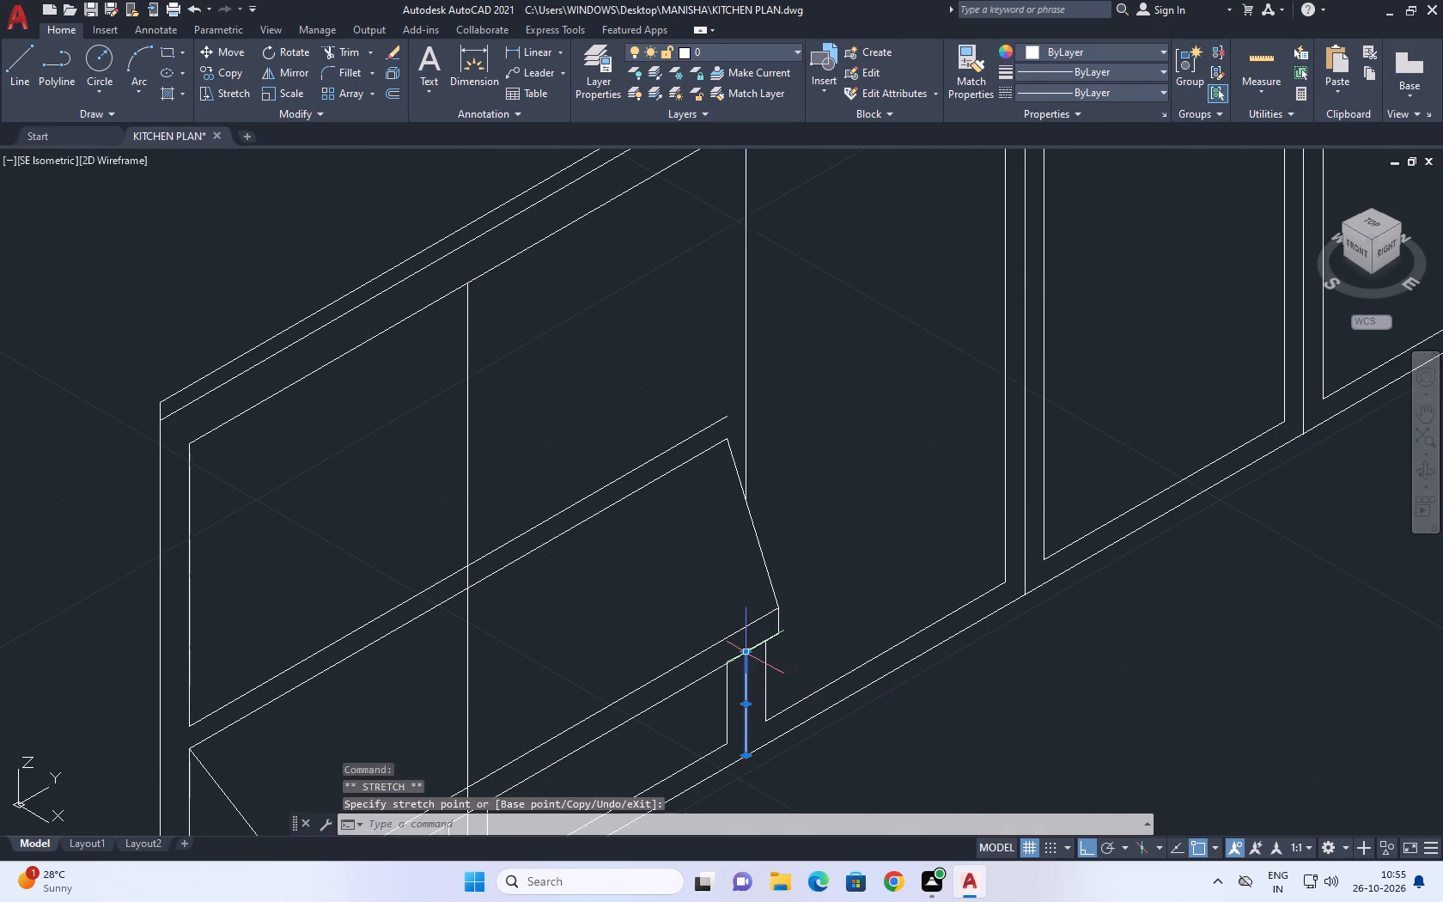
key("Escape")
Draw a vertical line from the open end of the edge just above the projection up to the cabinet's top inner edge.
scroll(756, 474, "down", 1)
middle_click_drag(747, 483, 750, 491)
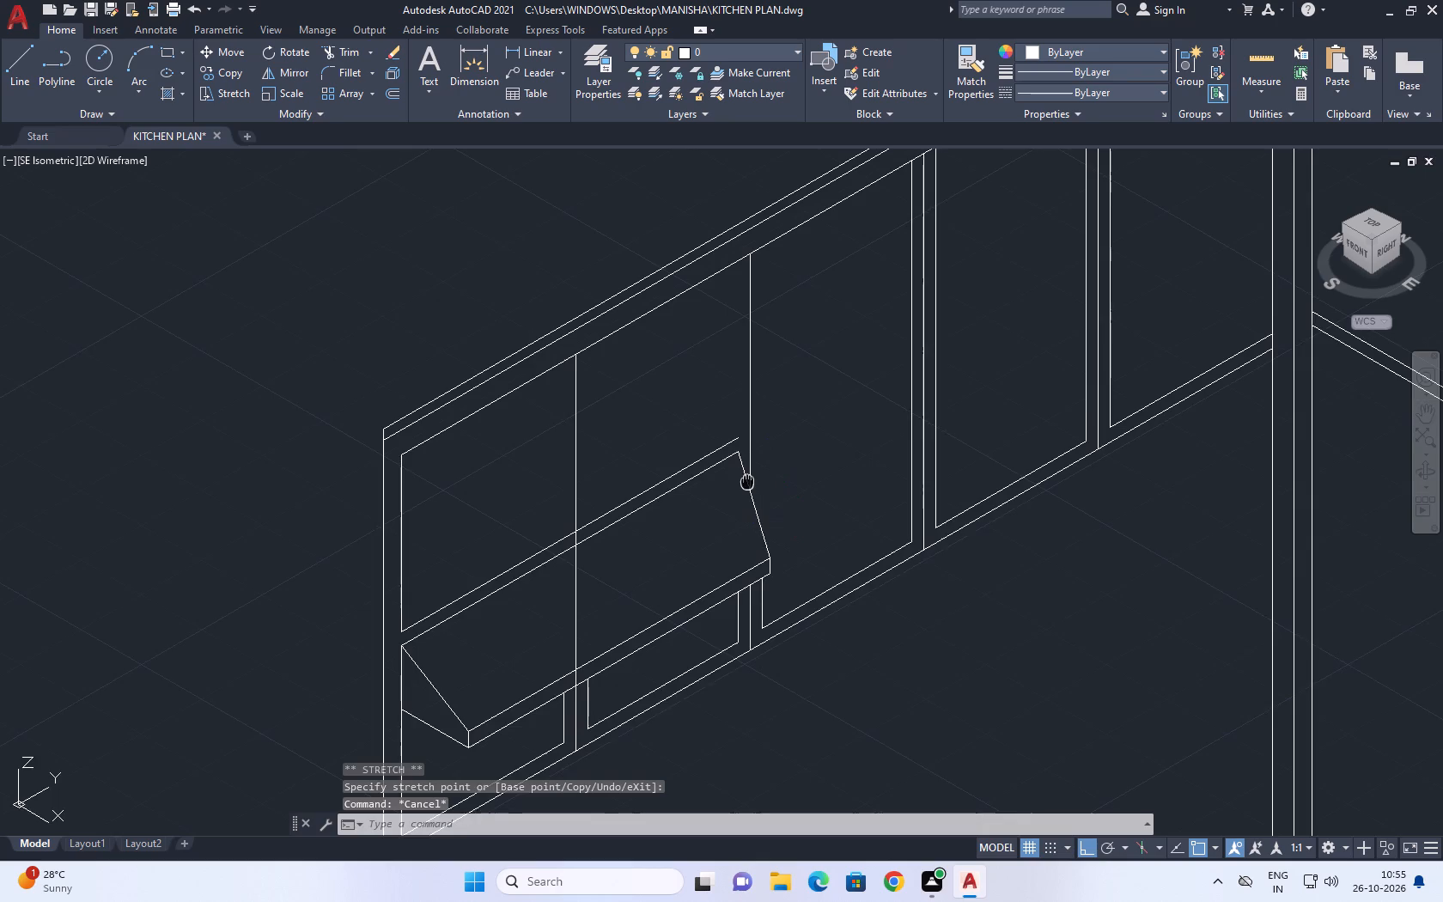
middle_click_drag(750, 491, 762, 532)
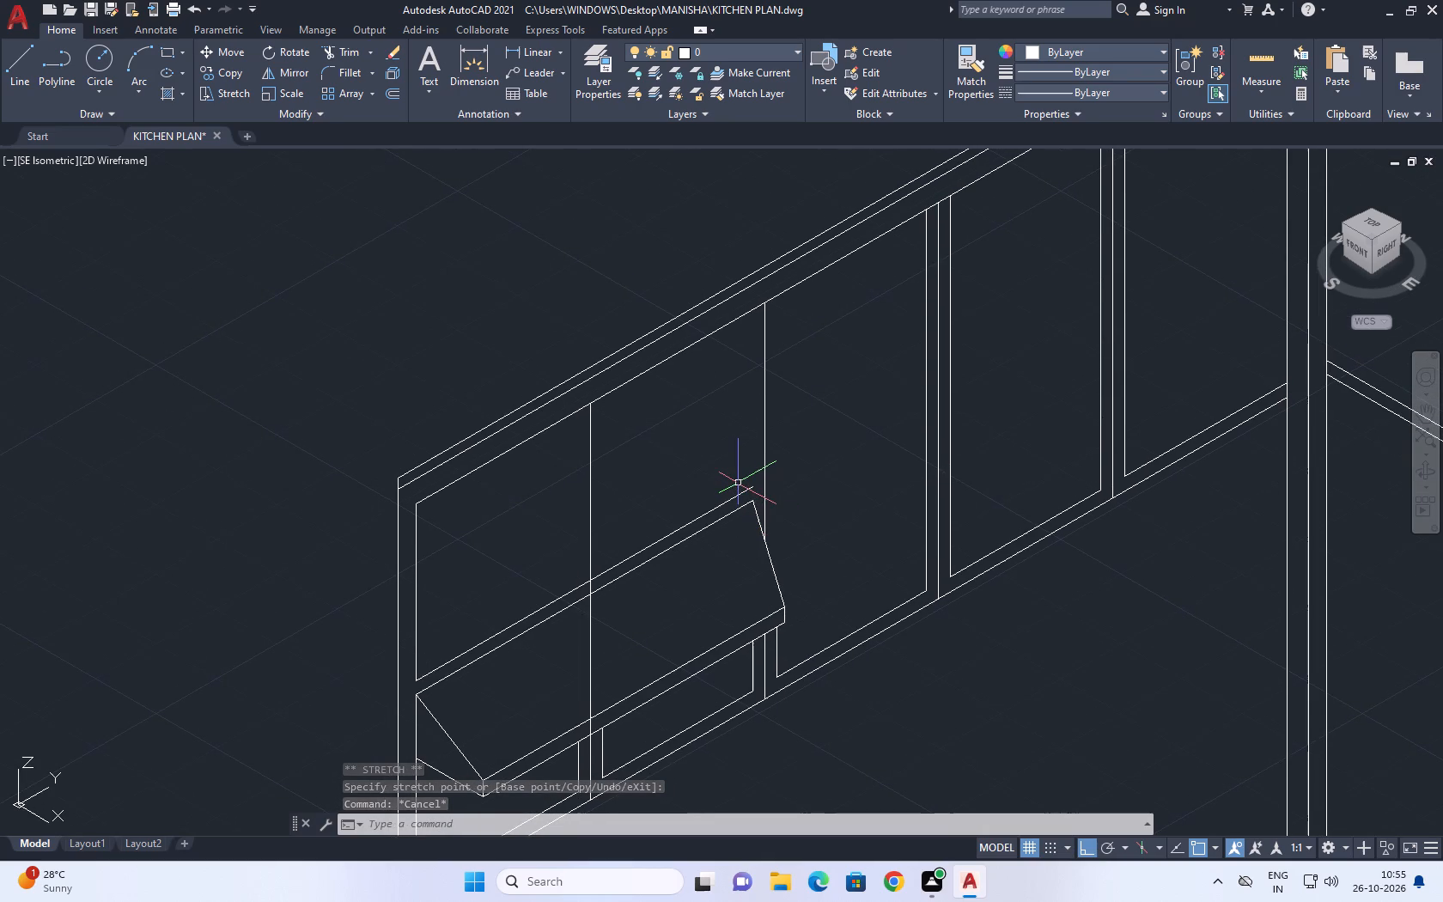
key("l")
key("space")
left_click(755, 485)
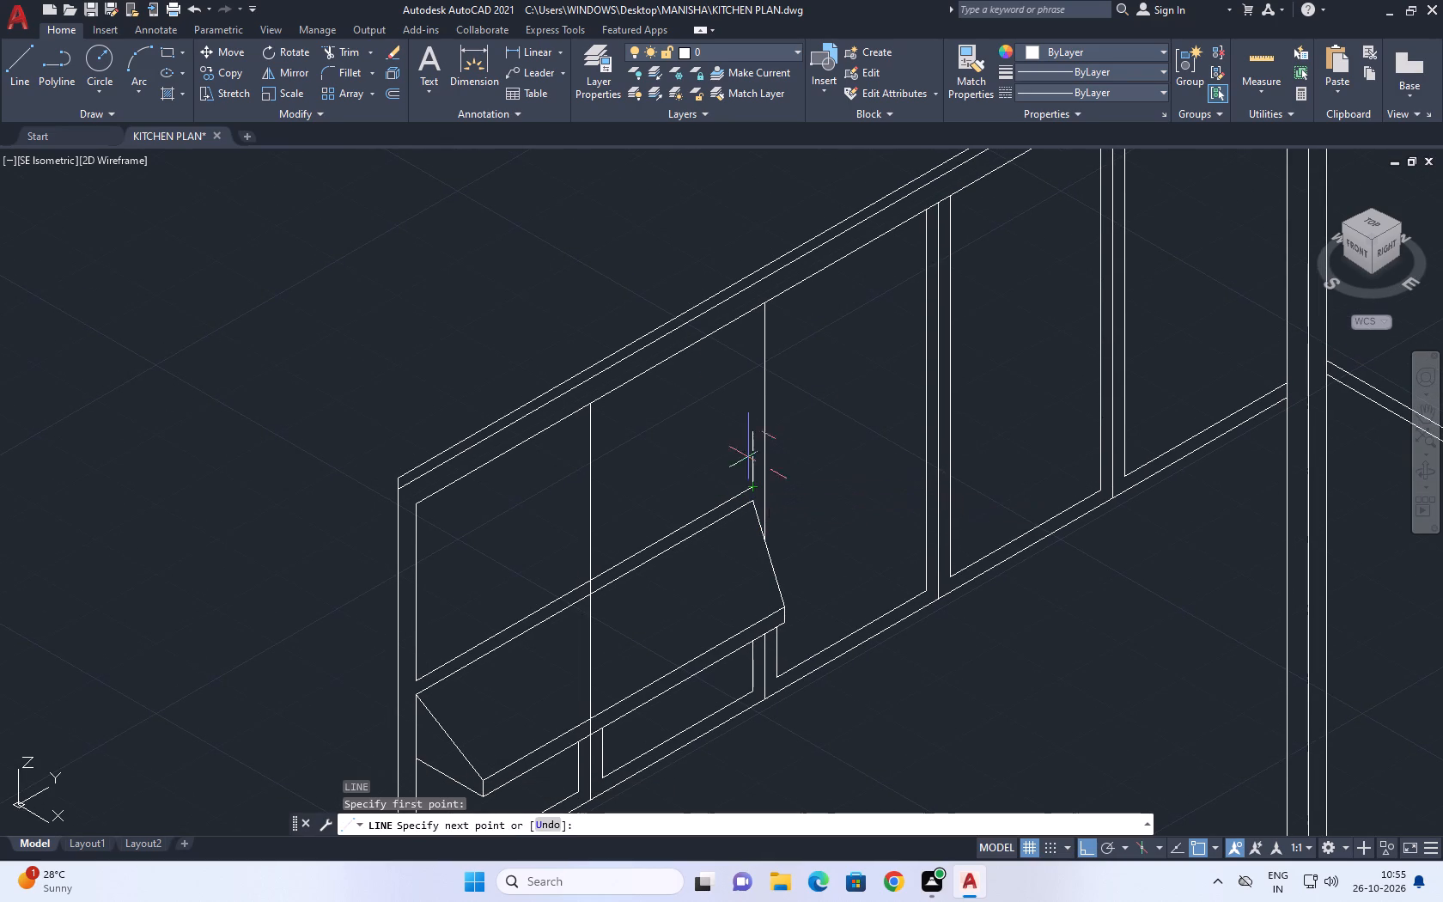
left_click(749, 308)
key("Escape")
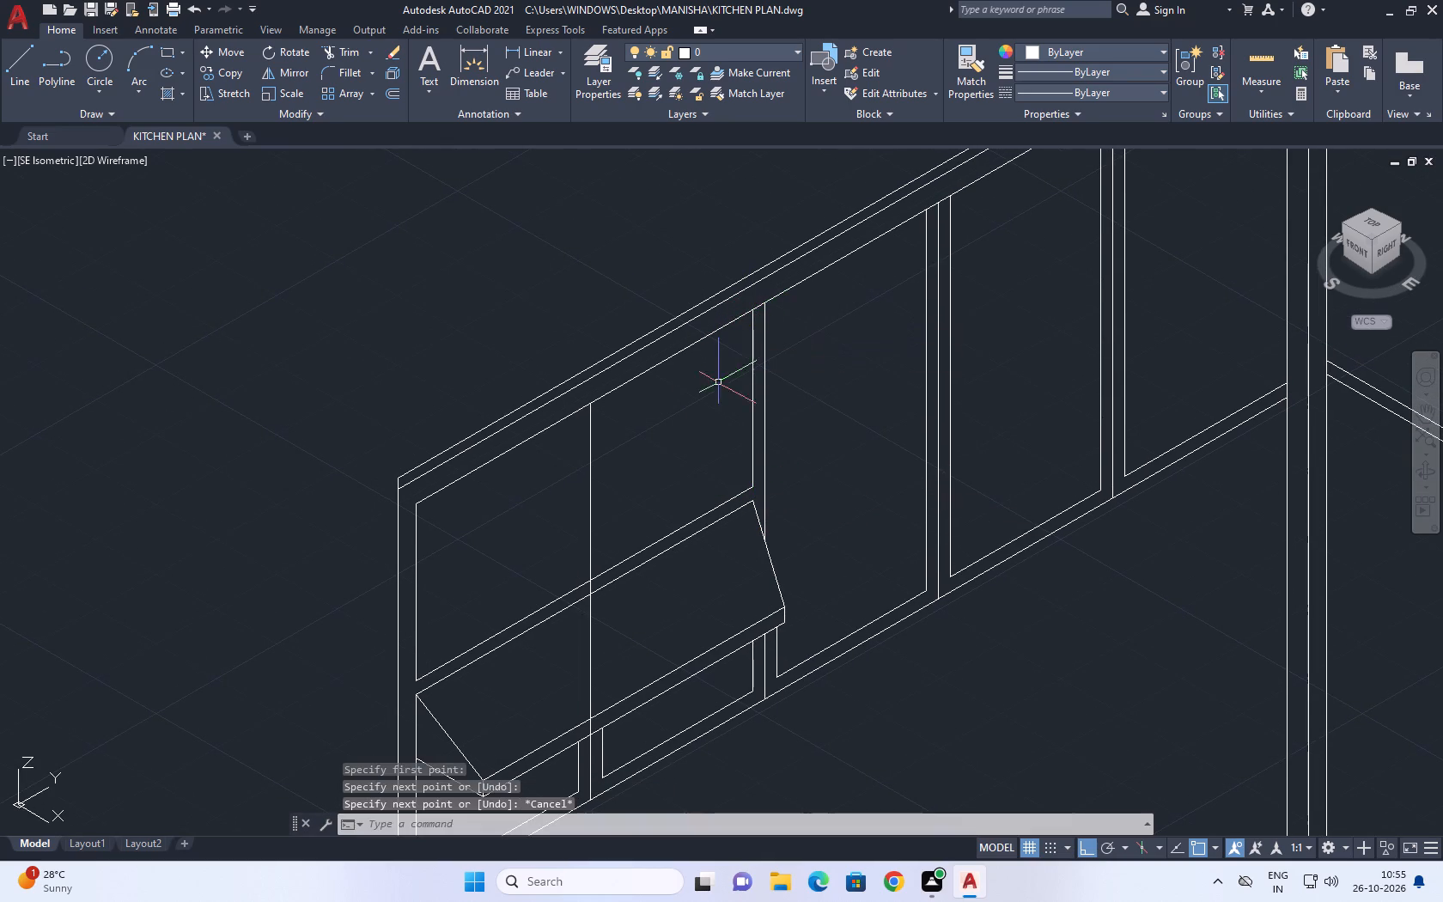
Erase the first divider's full-height centre line and the two short vertical lines beside it below the projection.
middle_click_drag(640, 435, 678, 365)
middle_click_drag(694, 522, 710, 445)
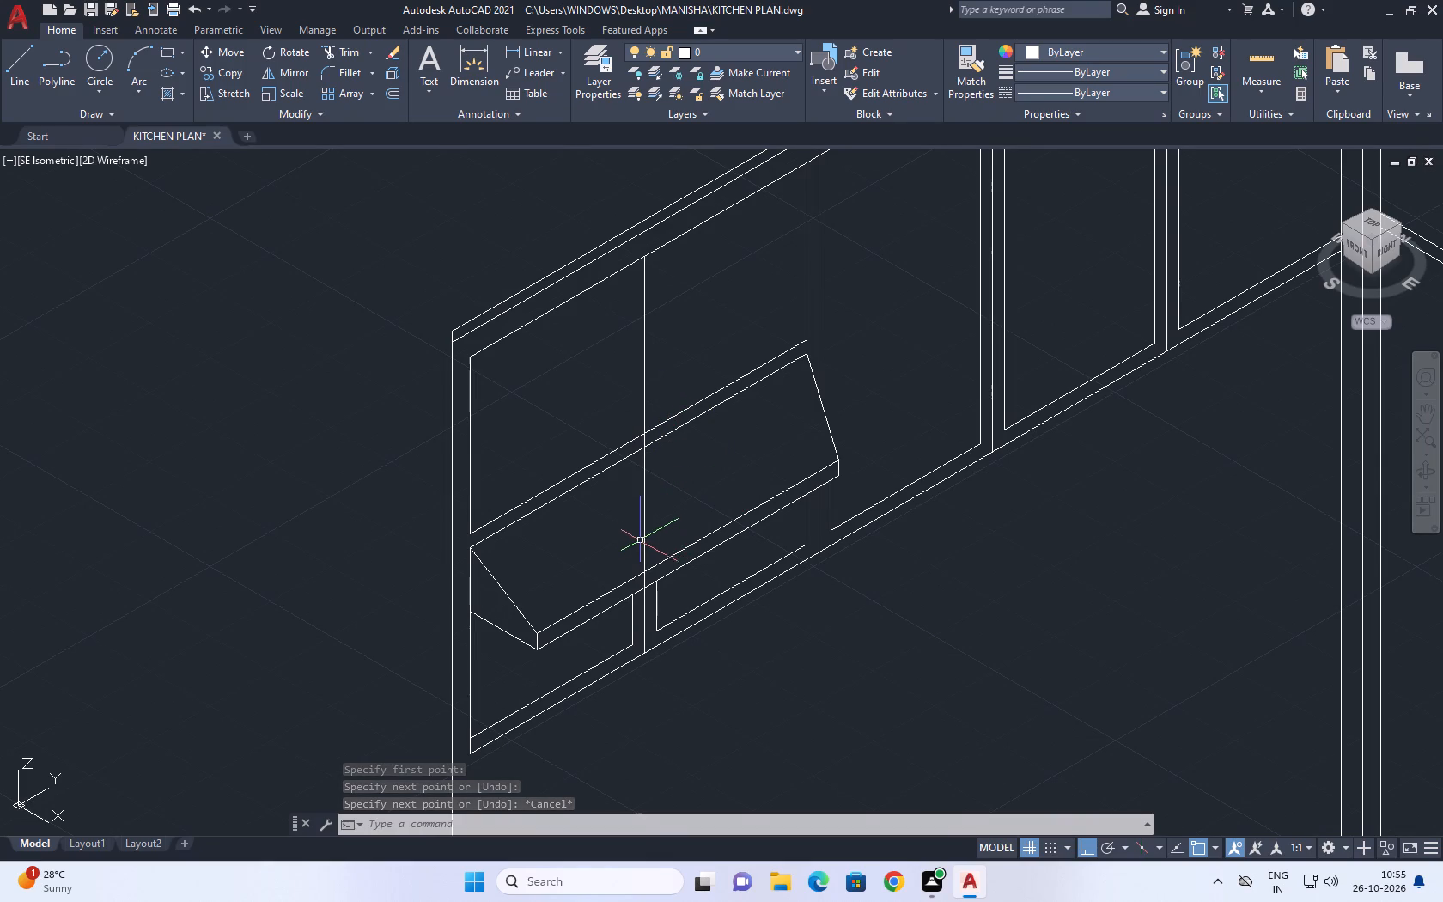
left_click(670, 505)
left_click(617, 515)
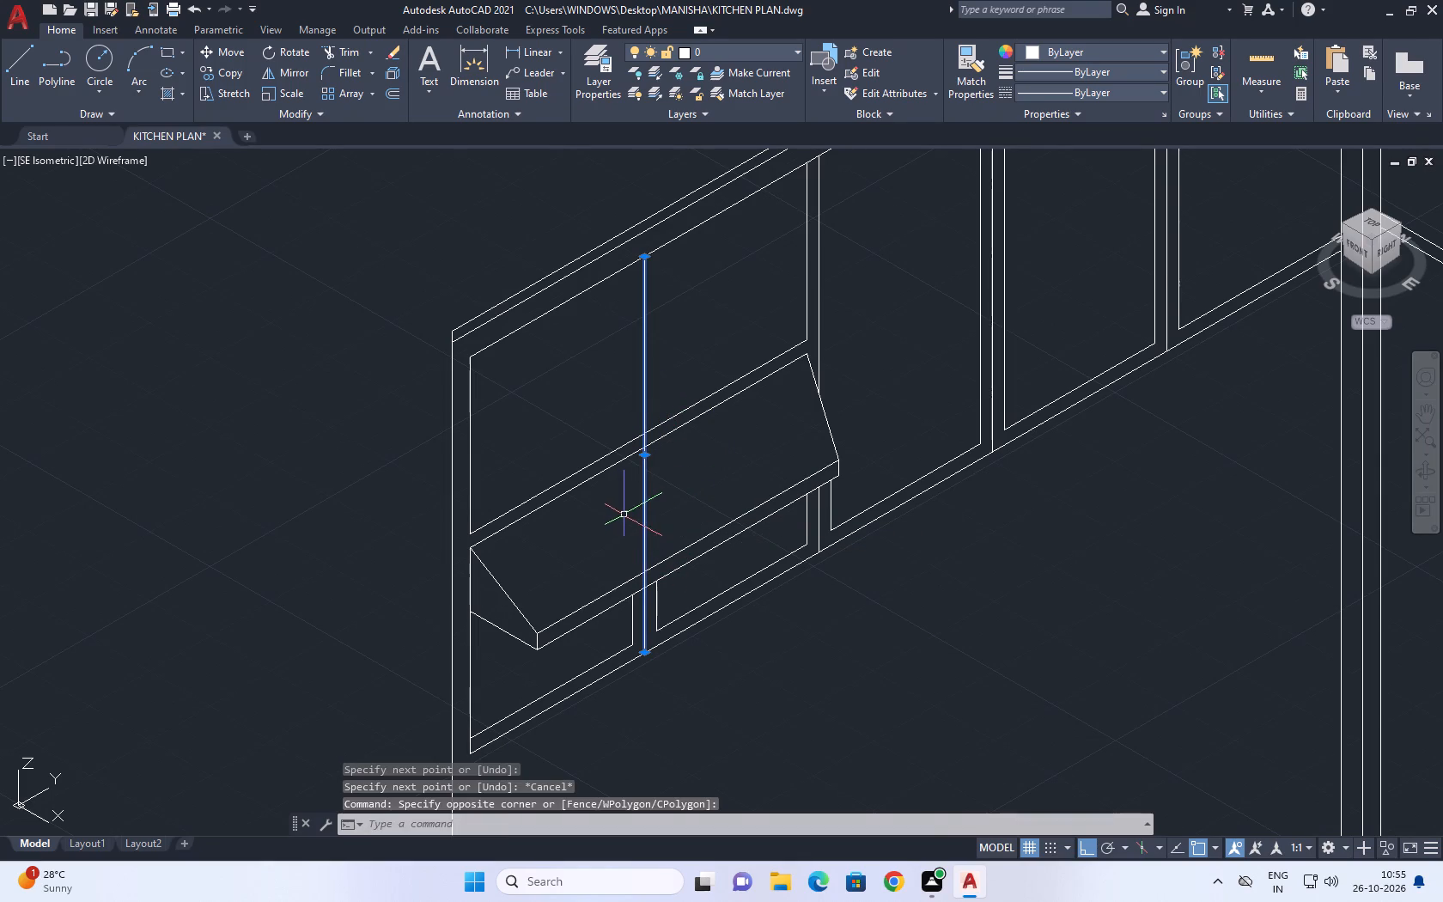
key("Delete")
middle_click_drag(646, 629, 642, 539)
scroll(642, 574, "up", 1)
left_click(667, 475)
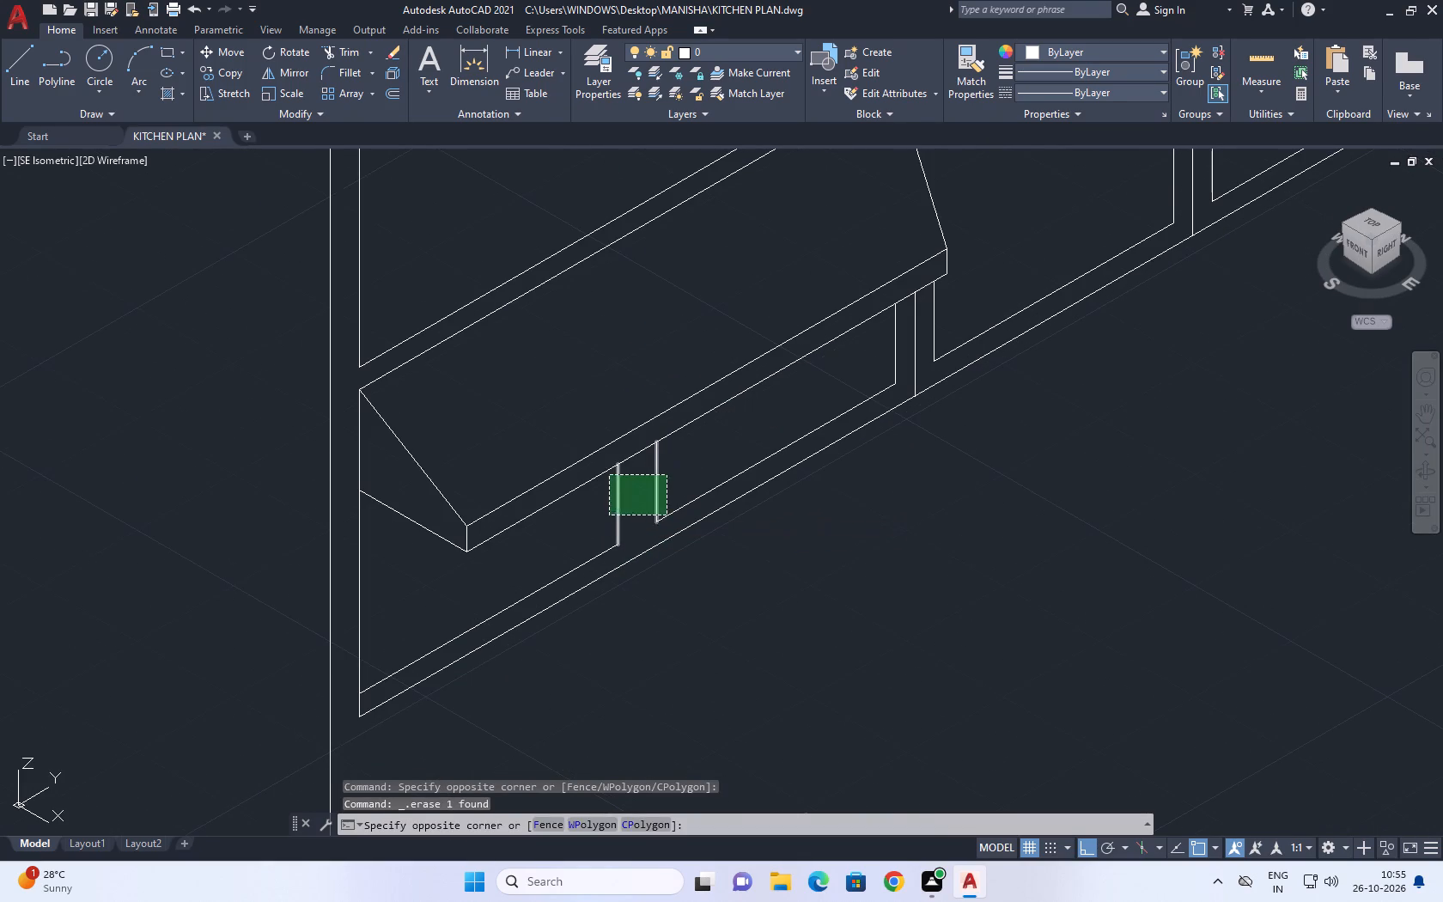
left_click(609, 515)
key("Delete")
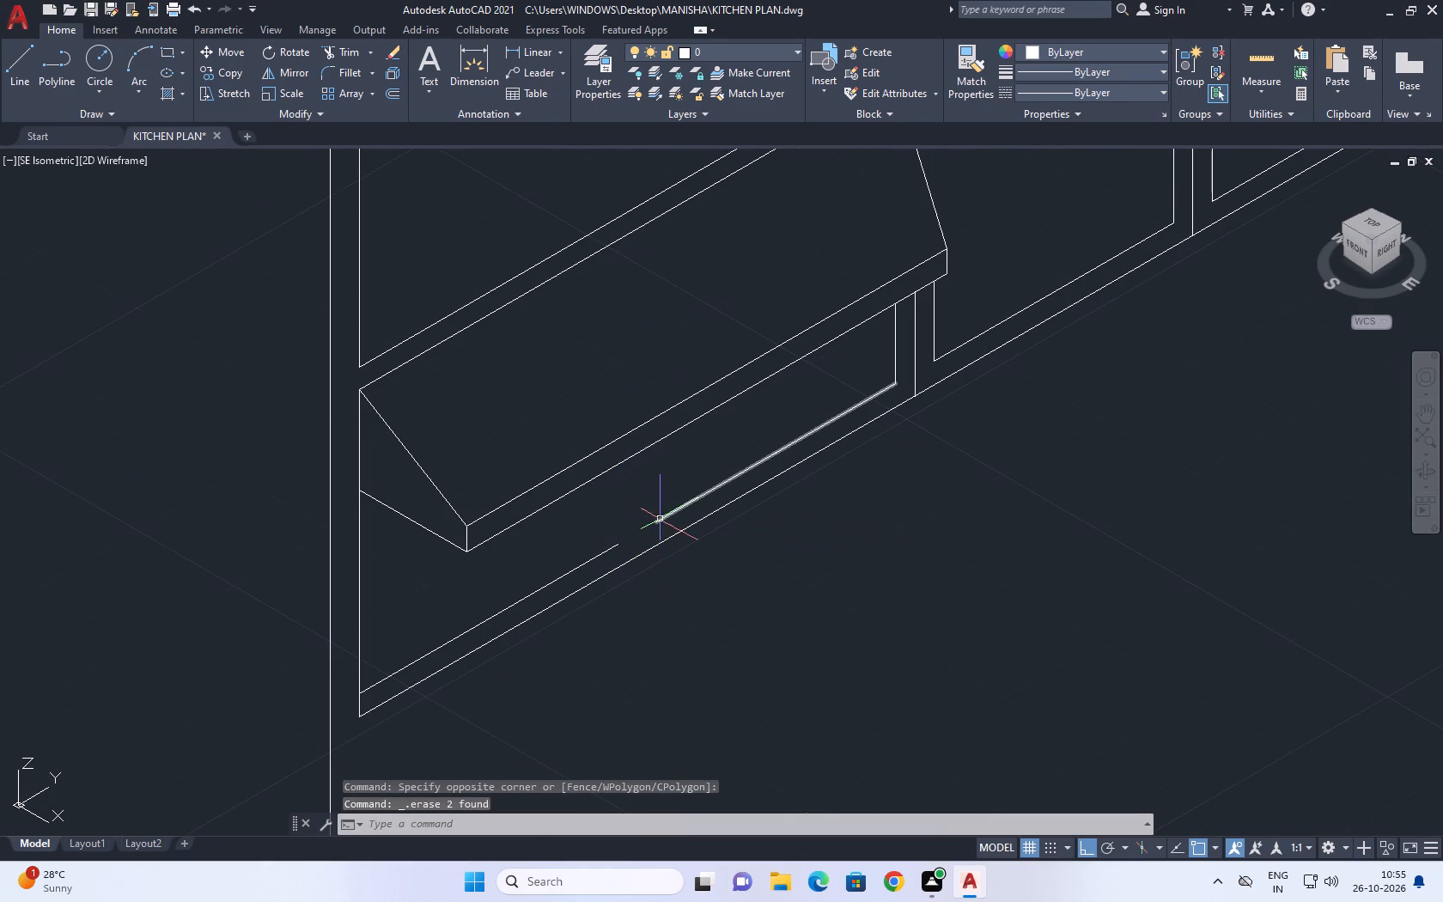
Extend the middle bay's bottom inner edge across the removed divider to the end bay's inner corner.
left_click(661, 519)
left_click(656, 521)
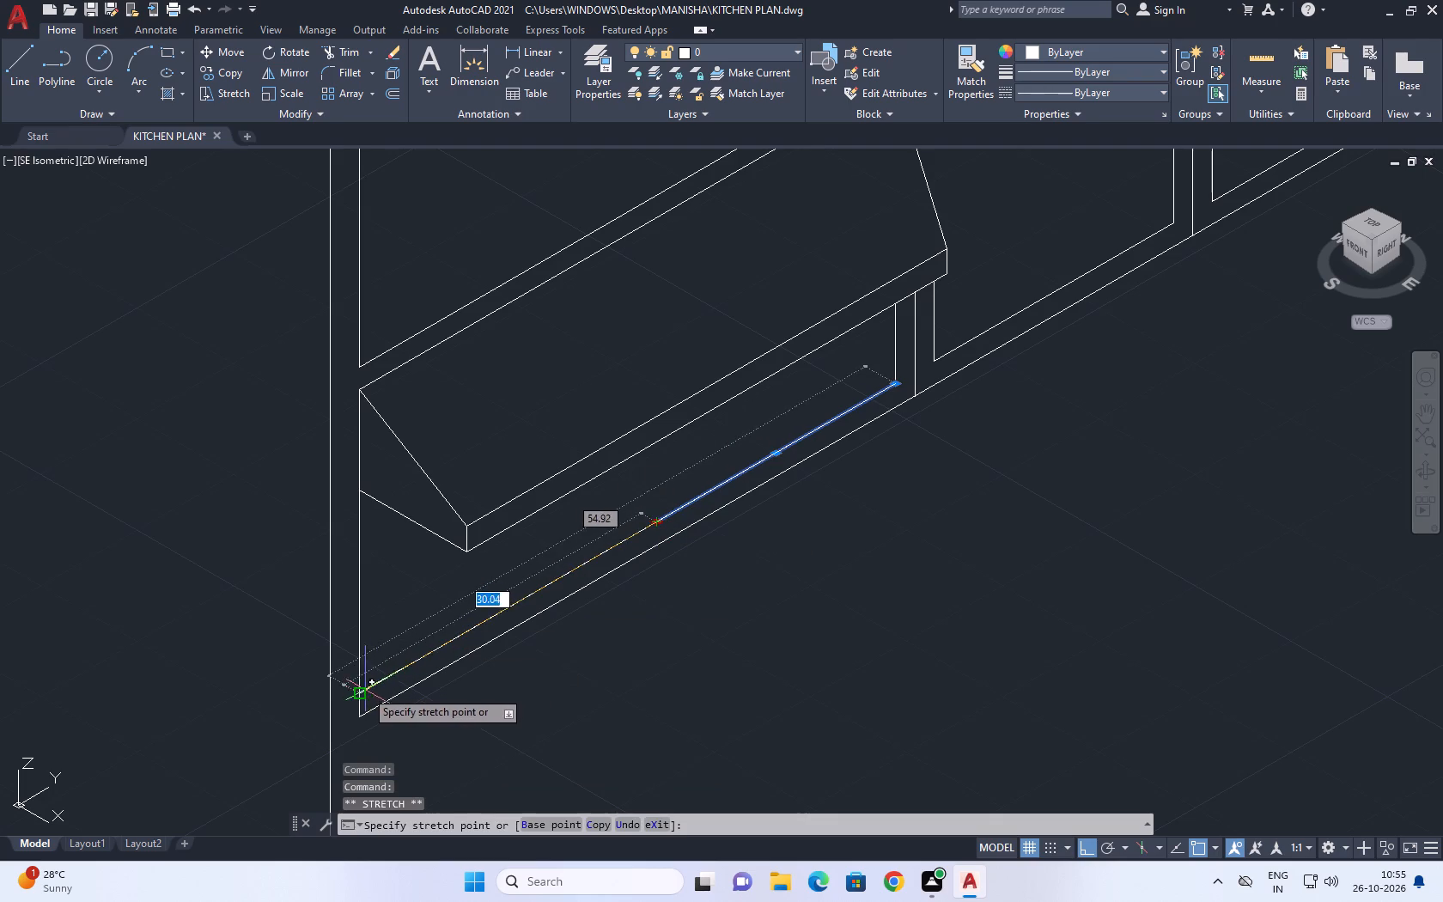
left_click(360, 692)
key("Escape")
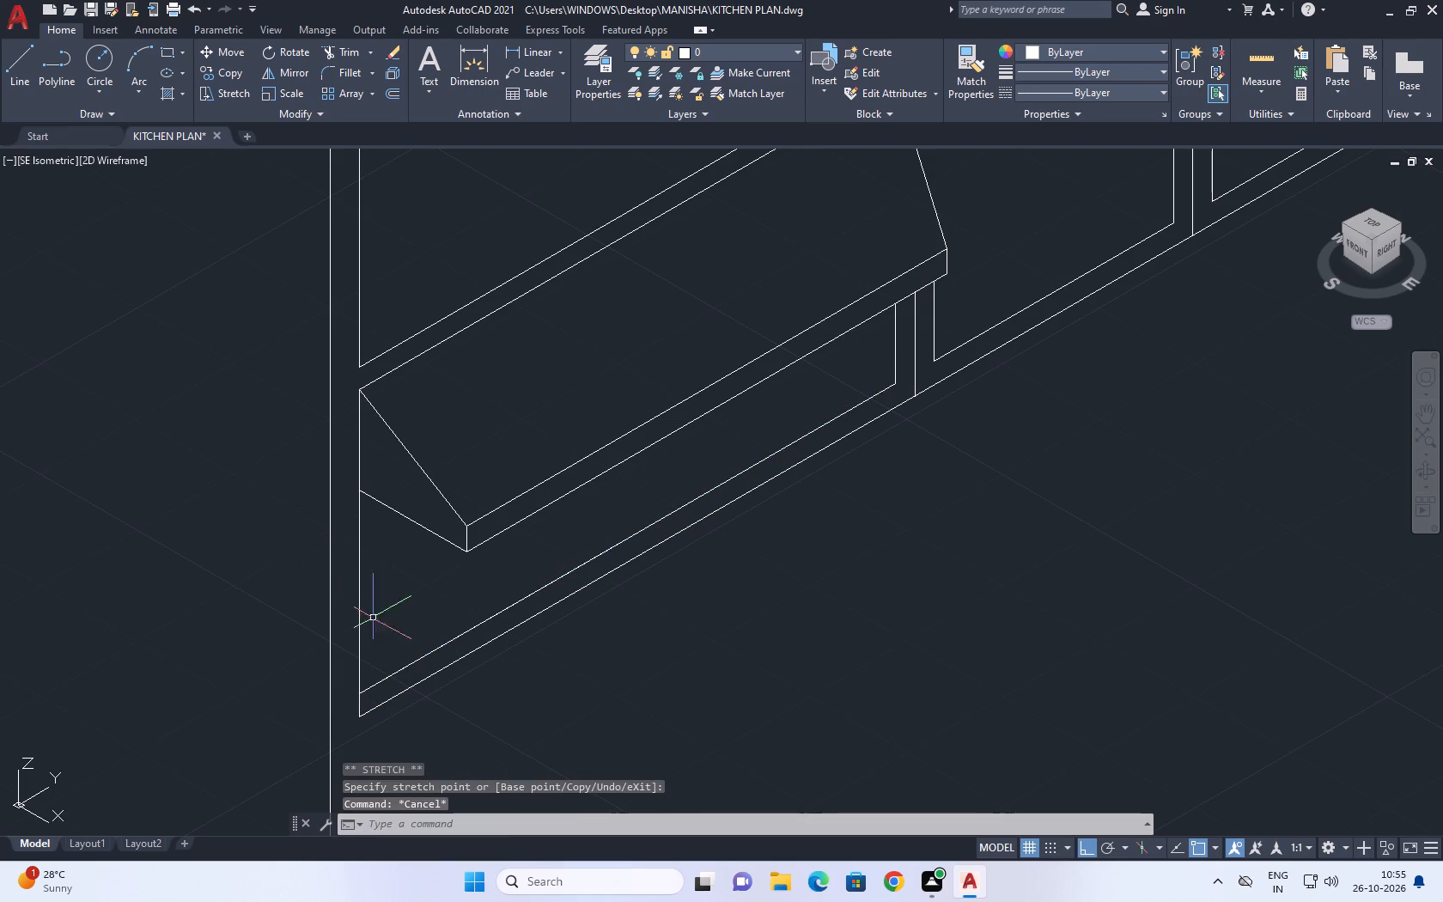
Erase the end bay's old bottom inner edge overlapped by the extended line, keeping the projection's short vertical edge.
scroll(362, 620, "down", 1)
middle_click_drag(411, 639, 356, 523)
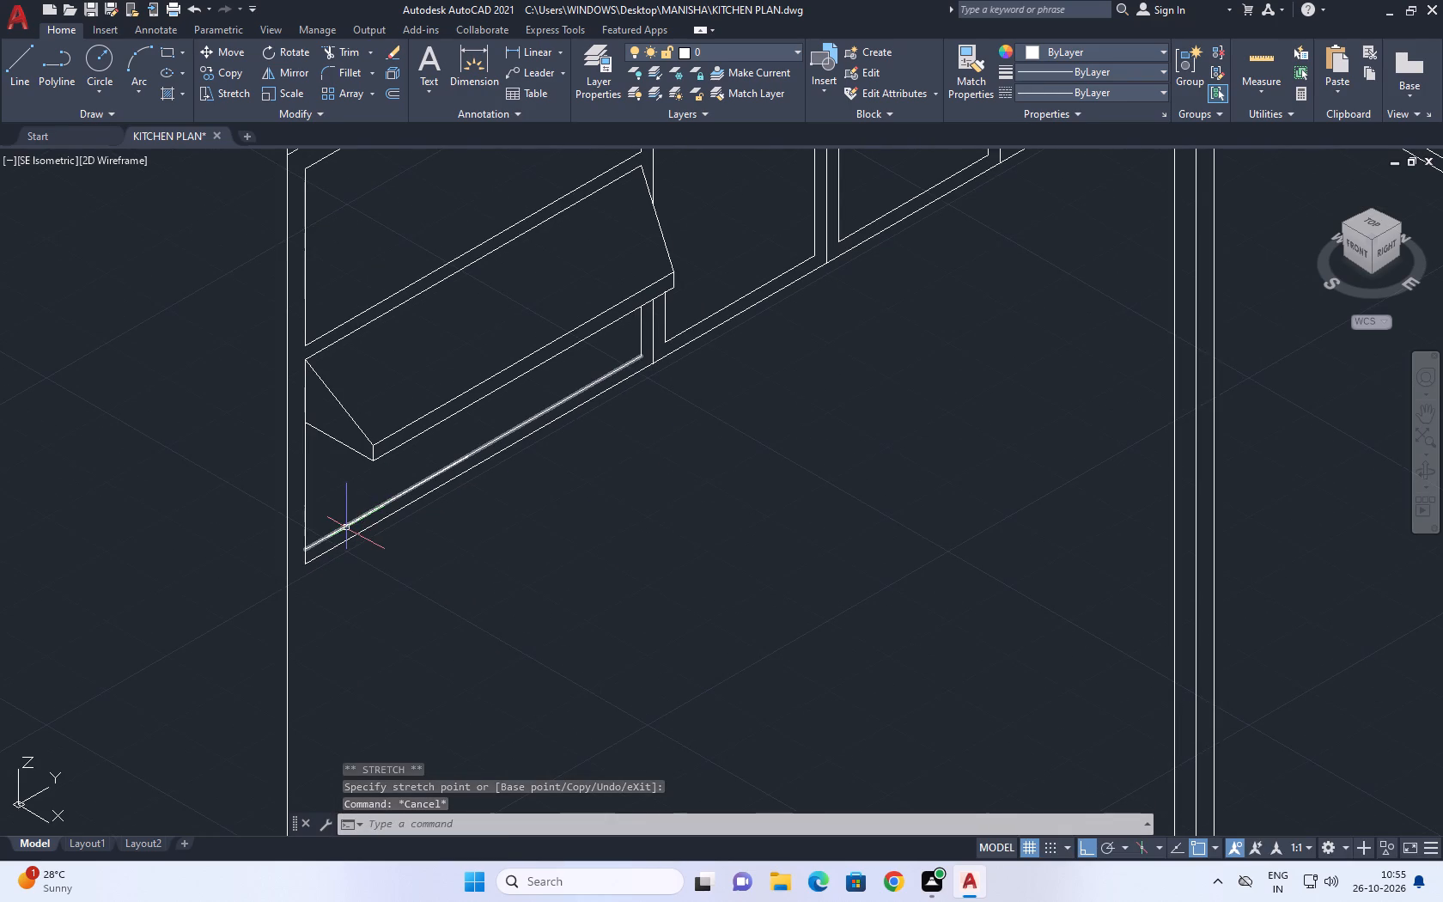
left_click(297, 496)
left_click(642, 618)
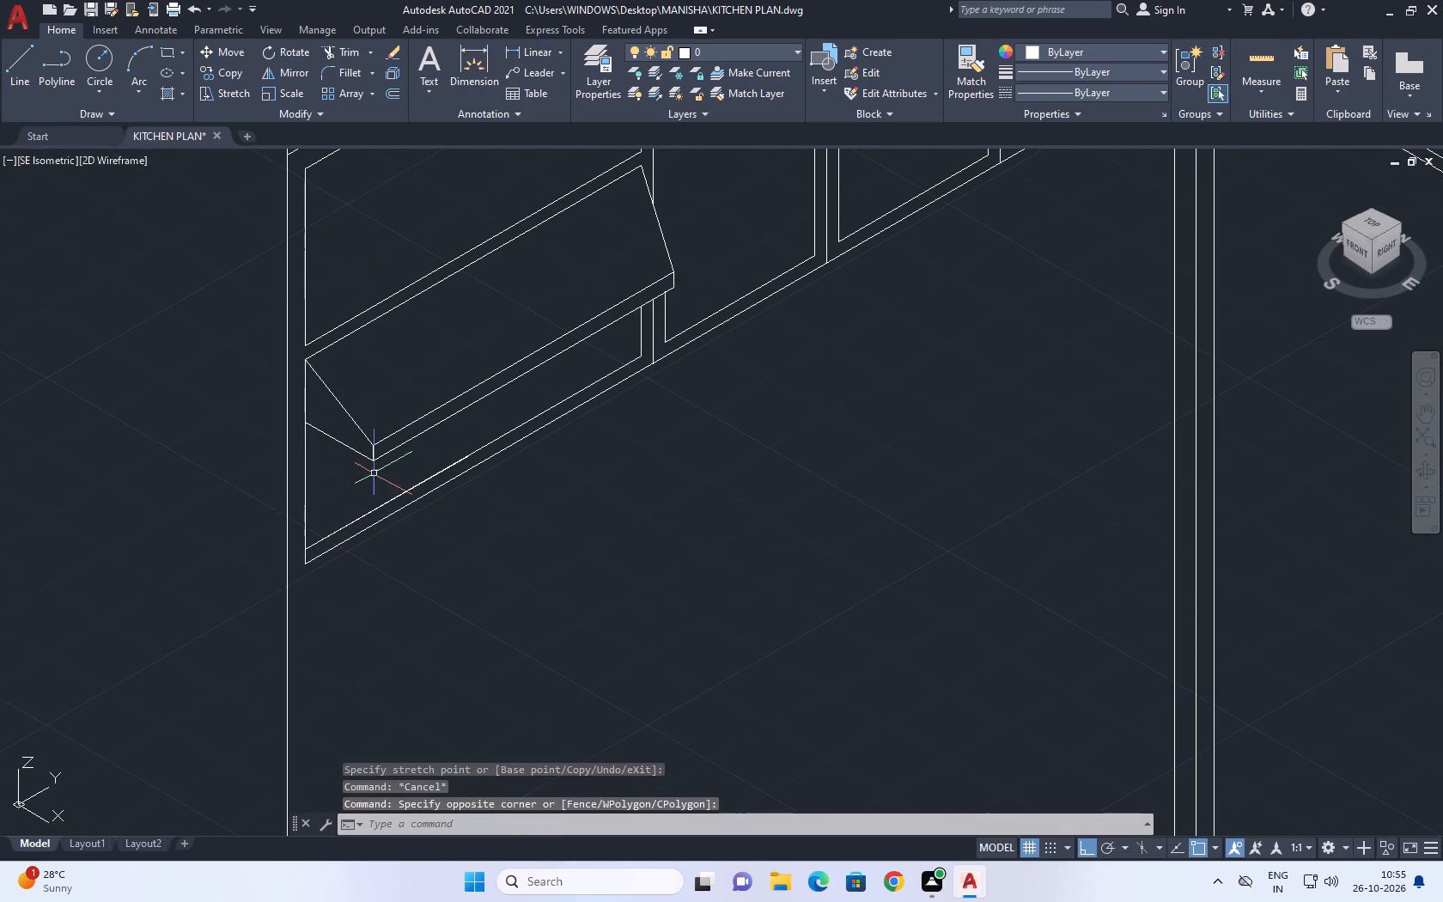
middle_click_drag(451, 527, 331, 485)
left_click(180, 392)
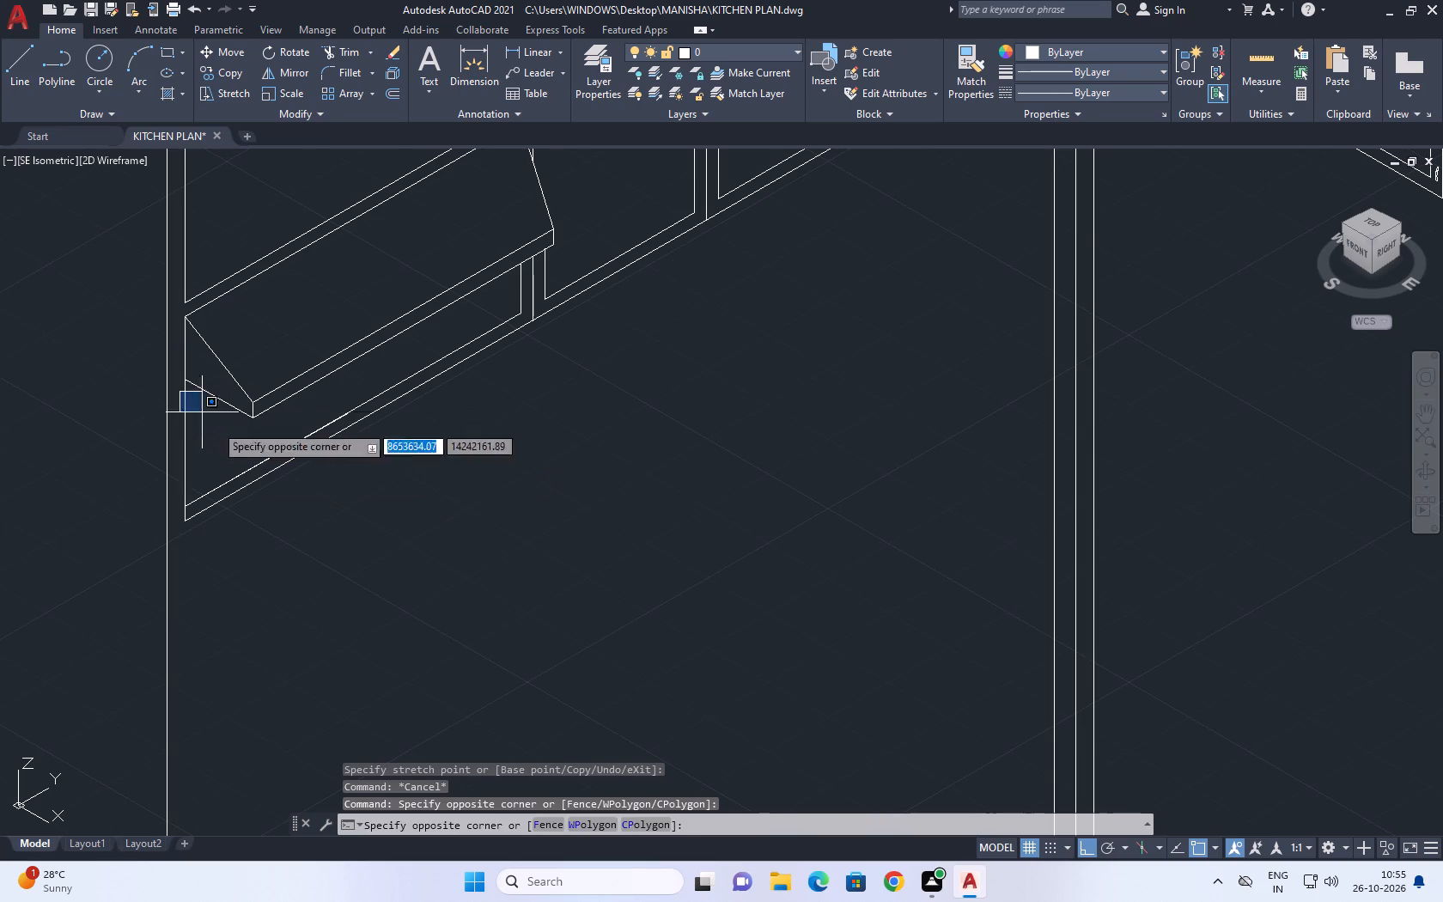
left_click(371, 566)
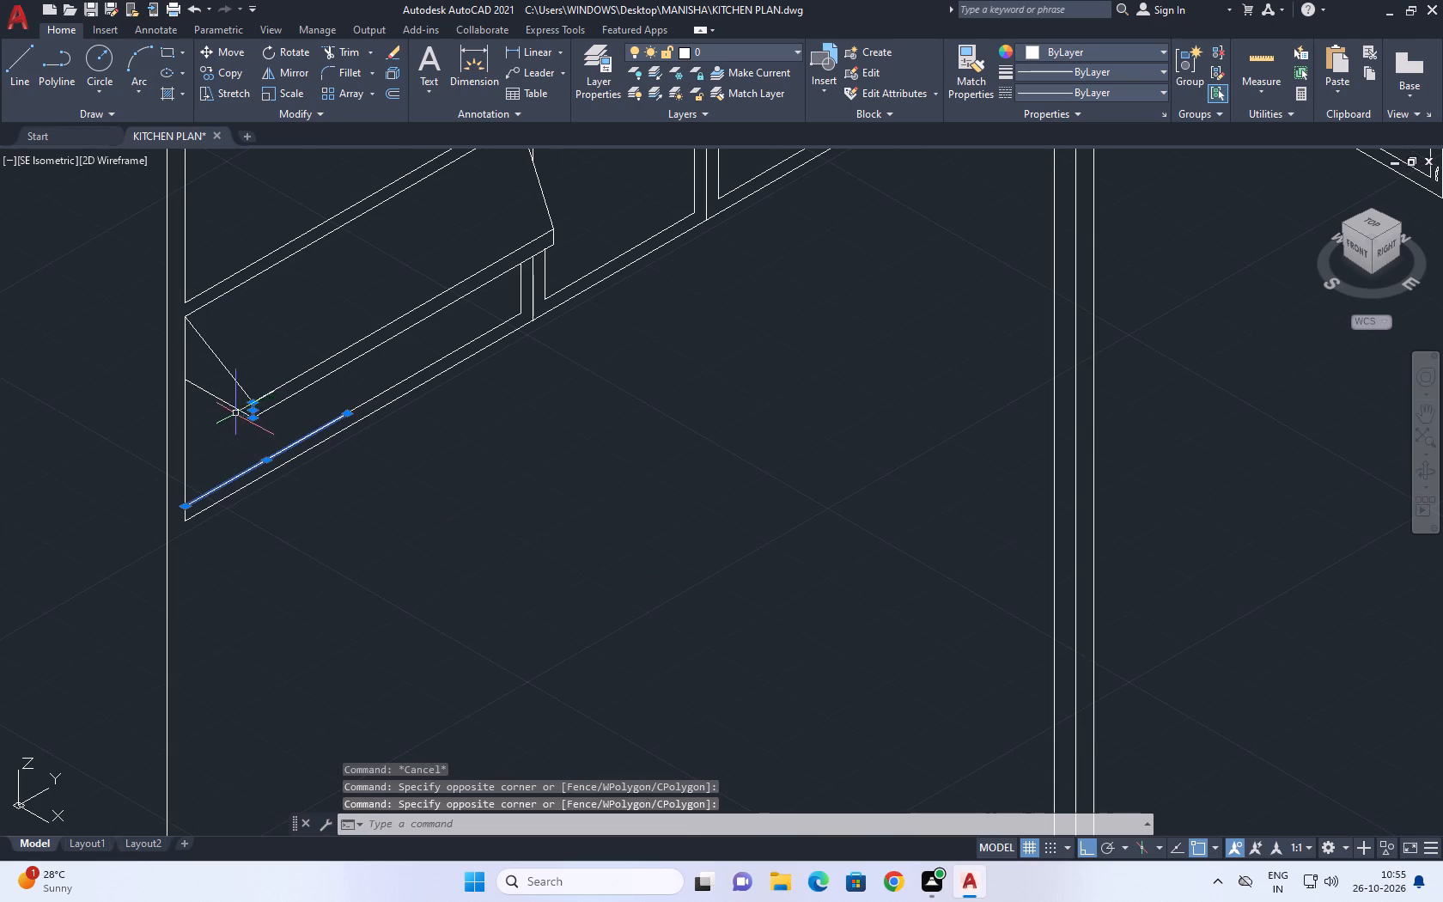
scroll(217, 396, "up", 3, "shift")
left_click_drag(387, 528, 374, 496, "shift")
left_click(317, 387, "shift")
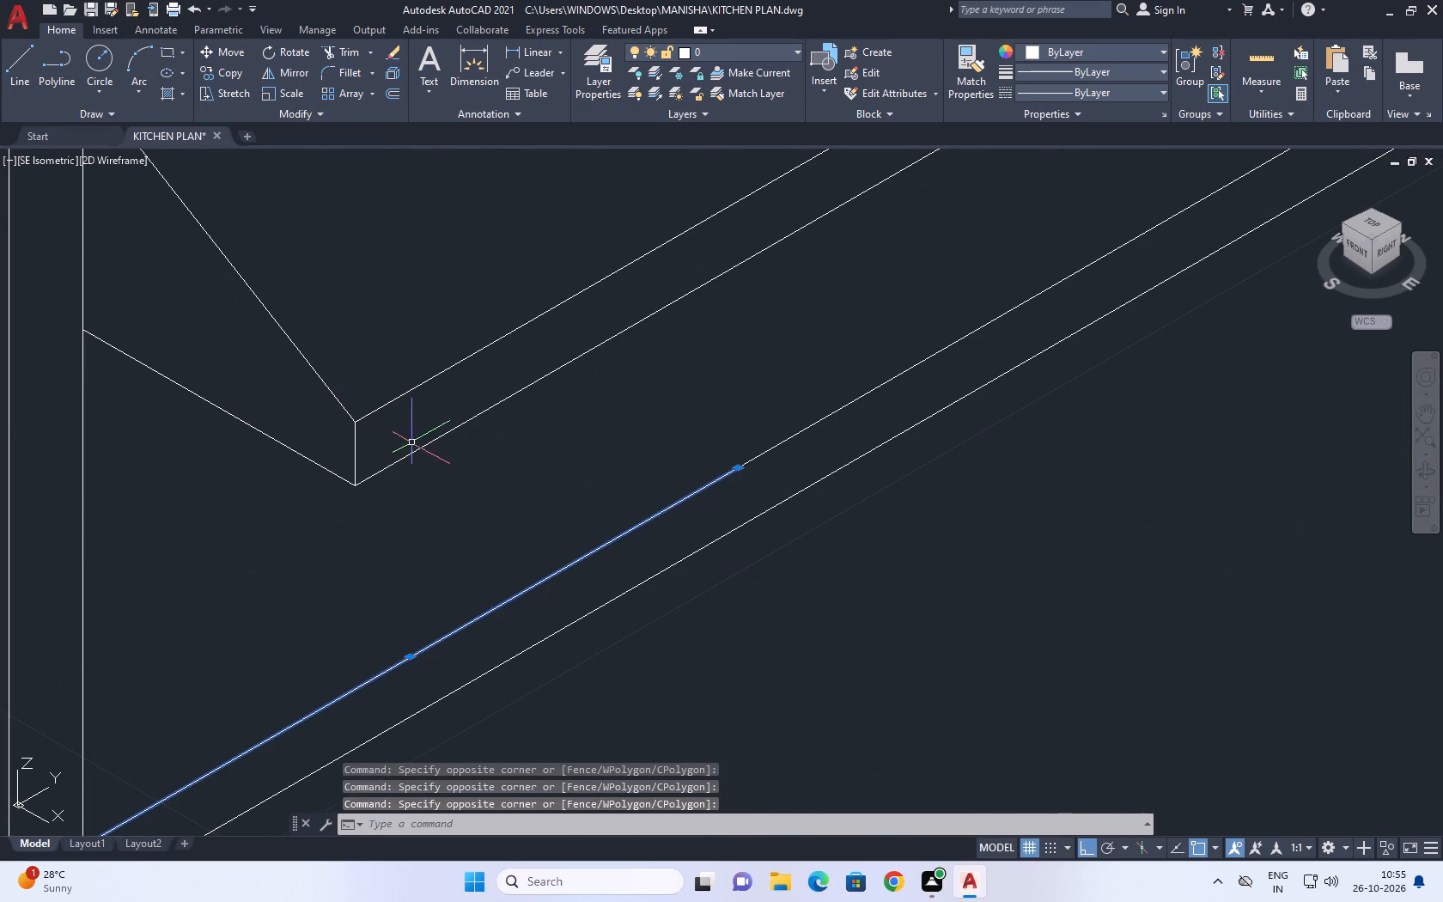
key("Delete")
Stretch the cabinet's bottom edge line from the inner vertical's lower corner out past the outer vertical side line.
scroll(555, 488, "down", 3)
middle_click_drag(649, 470, 655, 495)
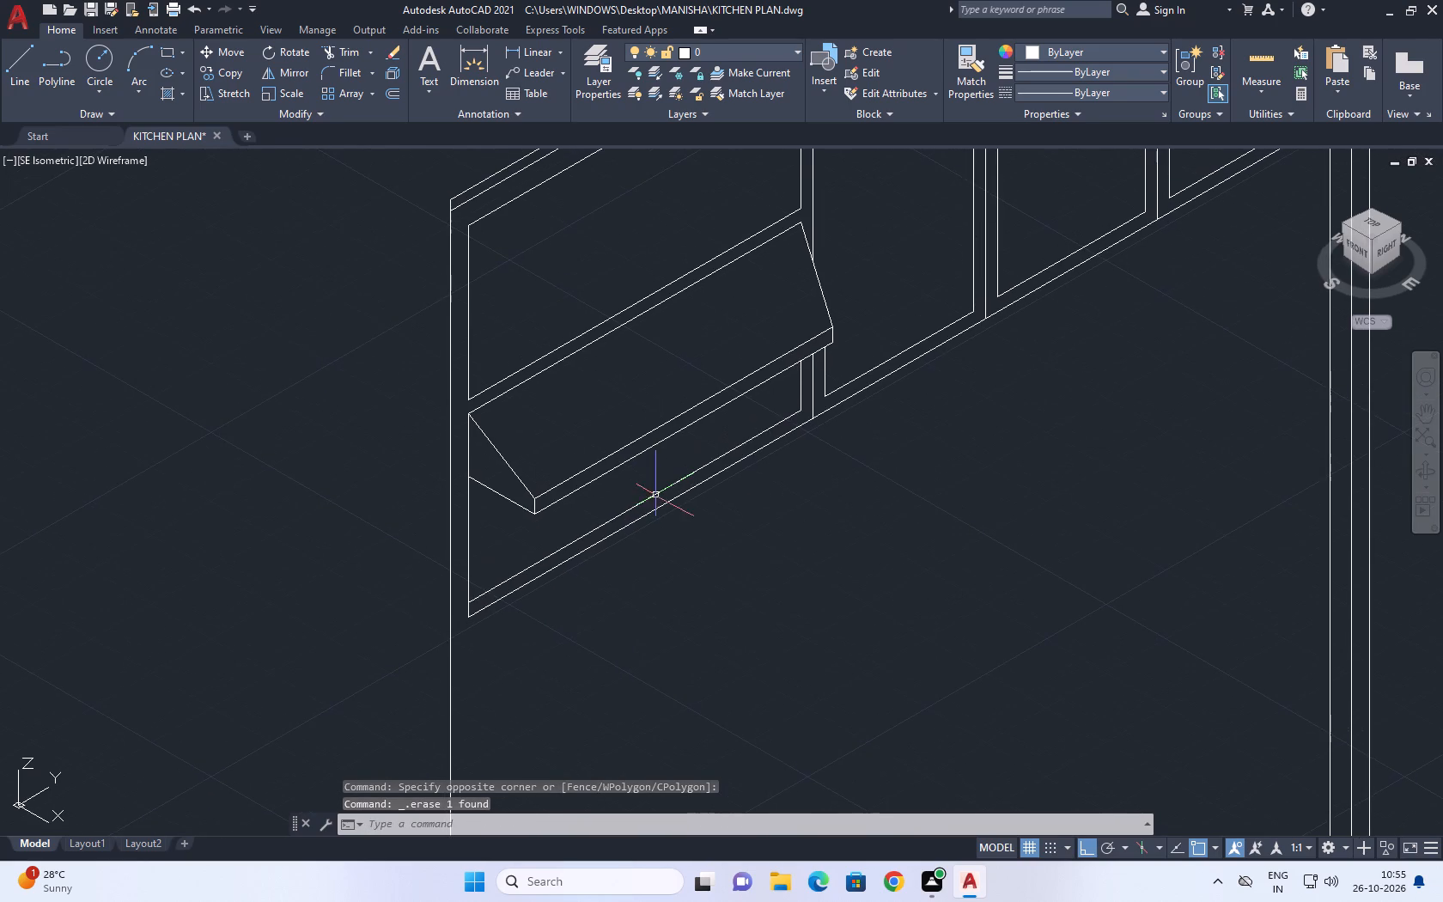
middle_click_drag(466, 639, 460, 613)
scroll(466, 617, "up", 2)
left_click(485, 531)
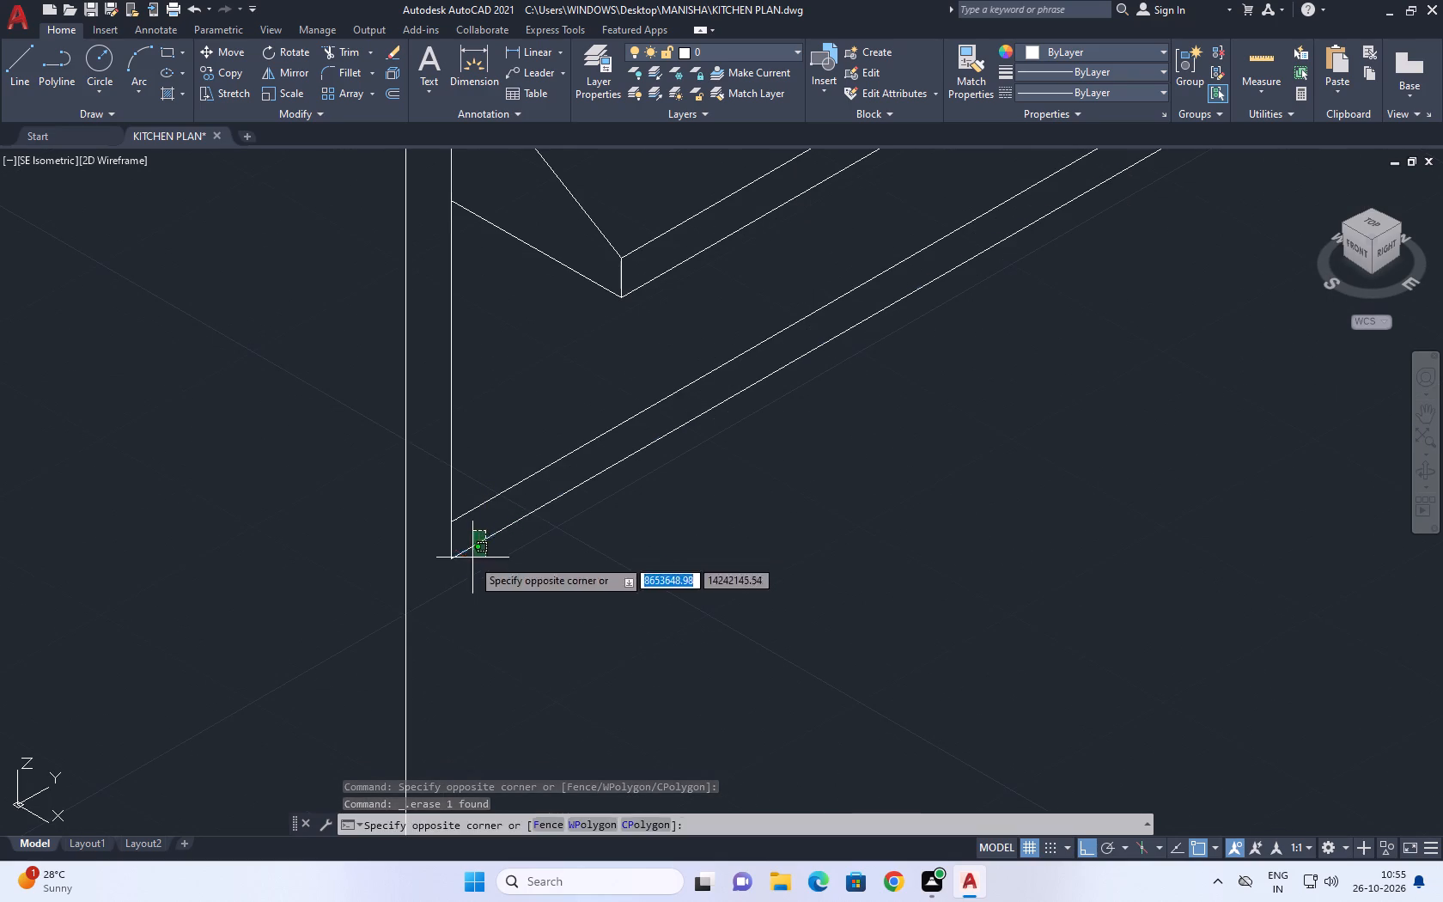
left_click(472, 559)
left_click(448, 558)
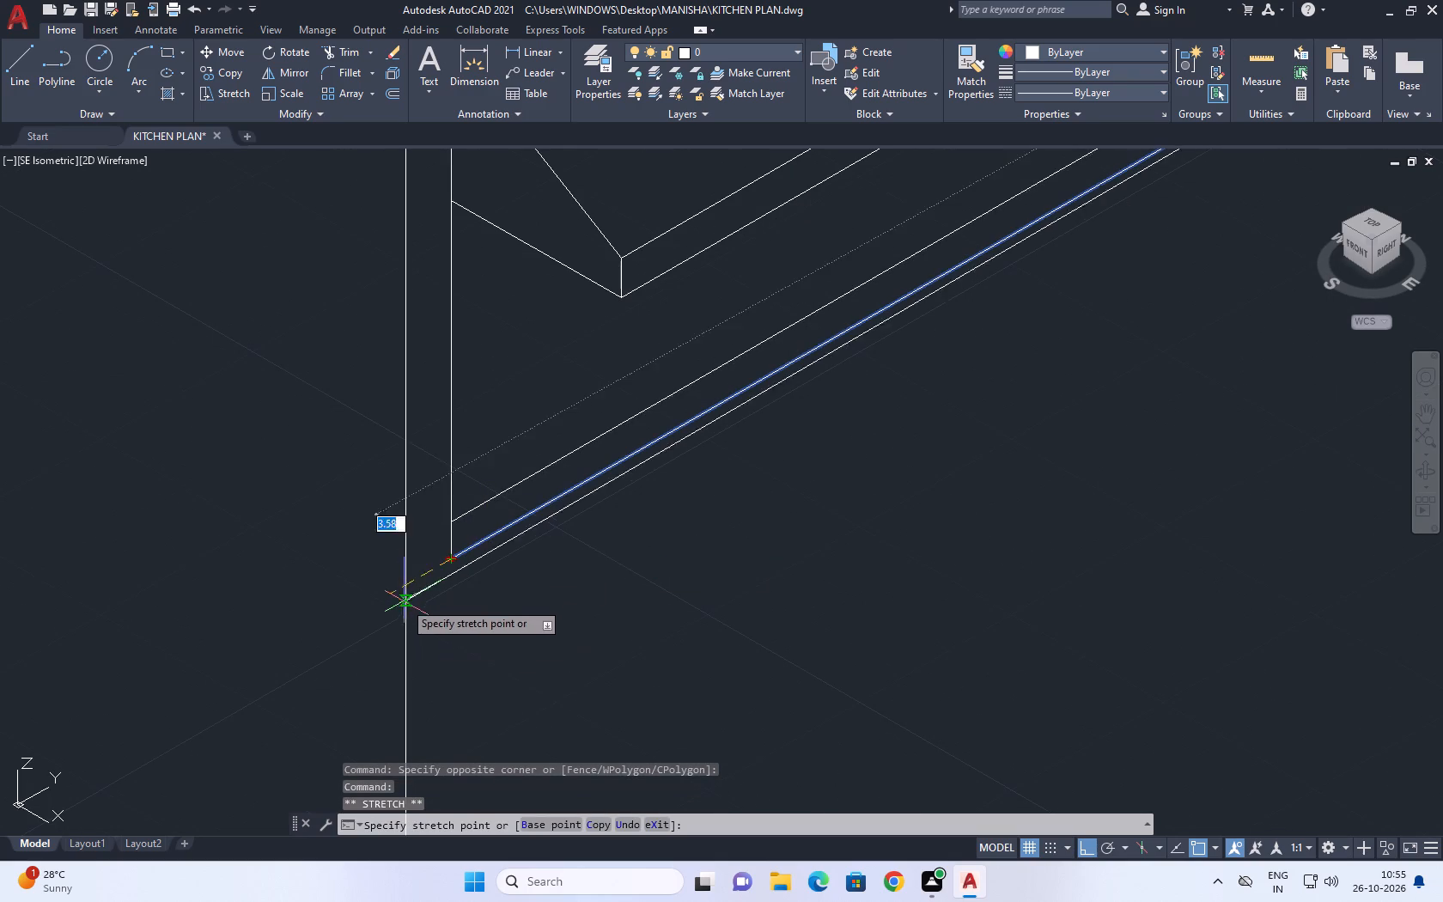
left_click(321, 637)
key("Escape")
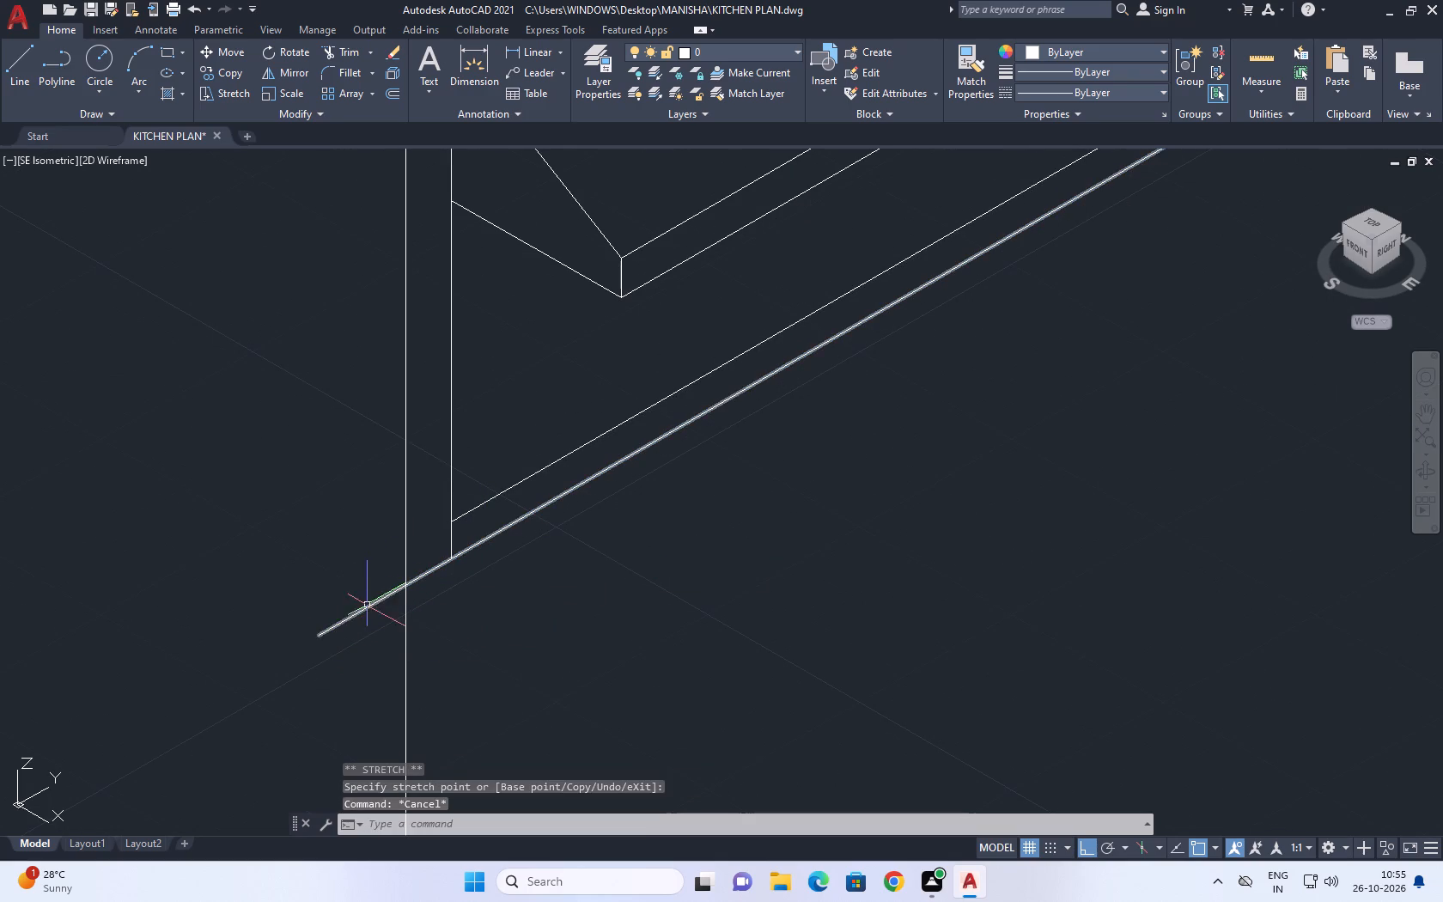
Pull the cabinet's overlong bottom edge line back so that it ends at the outer vertical side line.
left_click(366, 606)
left_click(320, 636)
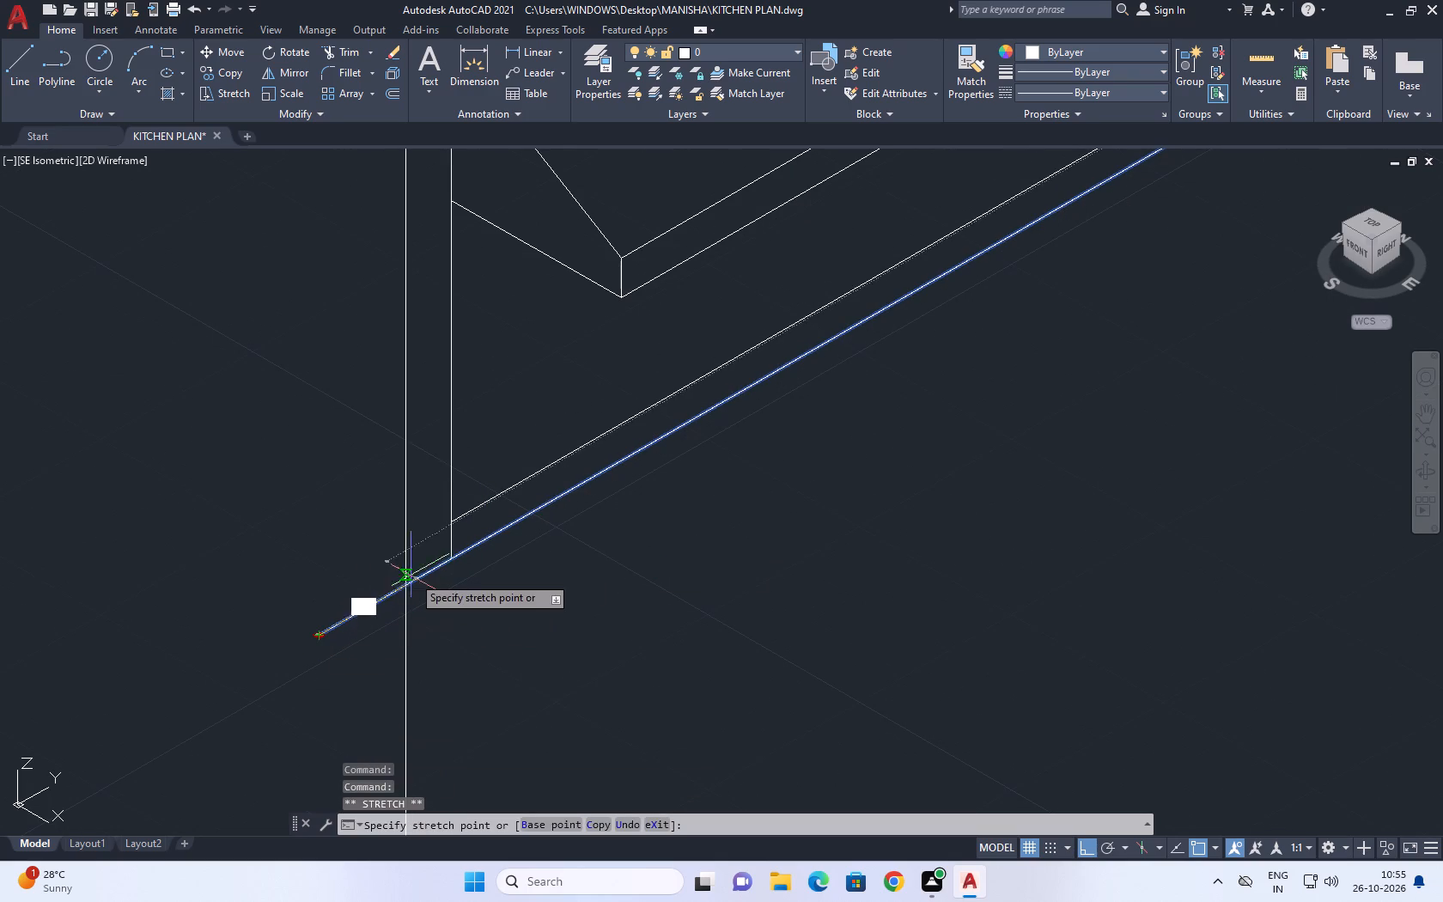
left_click(399, 581)
key("Escape")
Draw a thin handle rectangle about 6 units long on the front edge face of the sloped projection.
scroll(485, 585, "down", 3)
middle_click_drag(543, 575, 521, 631)
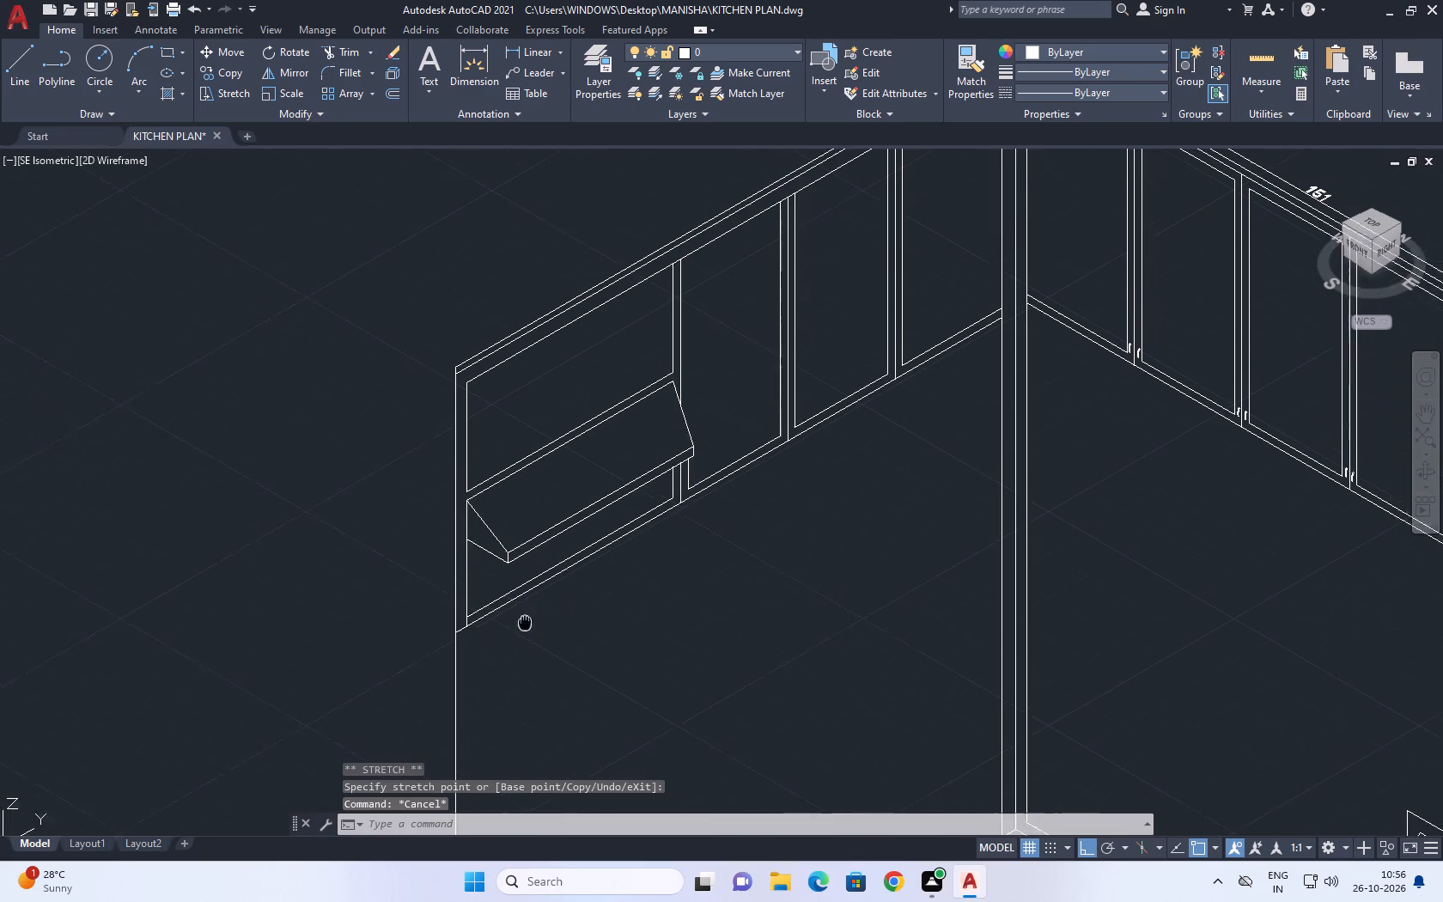
middle_click_drag(521, 631, 514, 644)
scroll(514, 644, "down", 1)
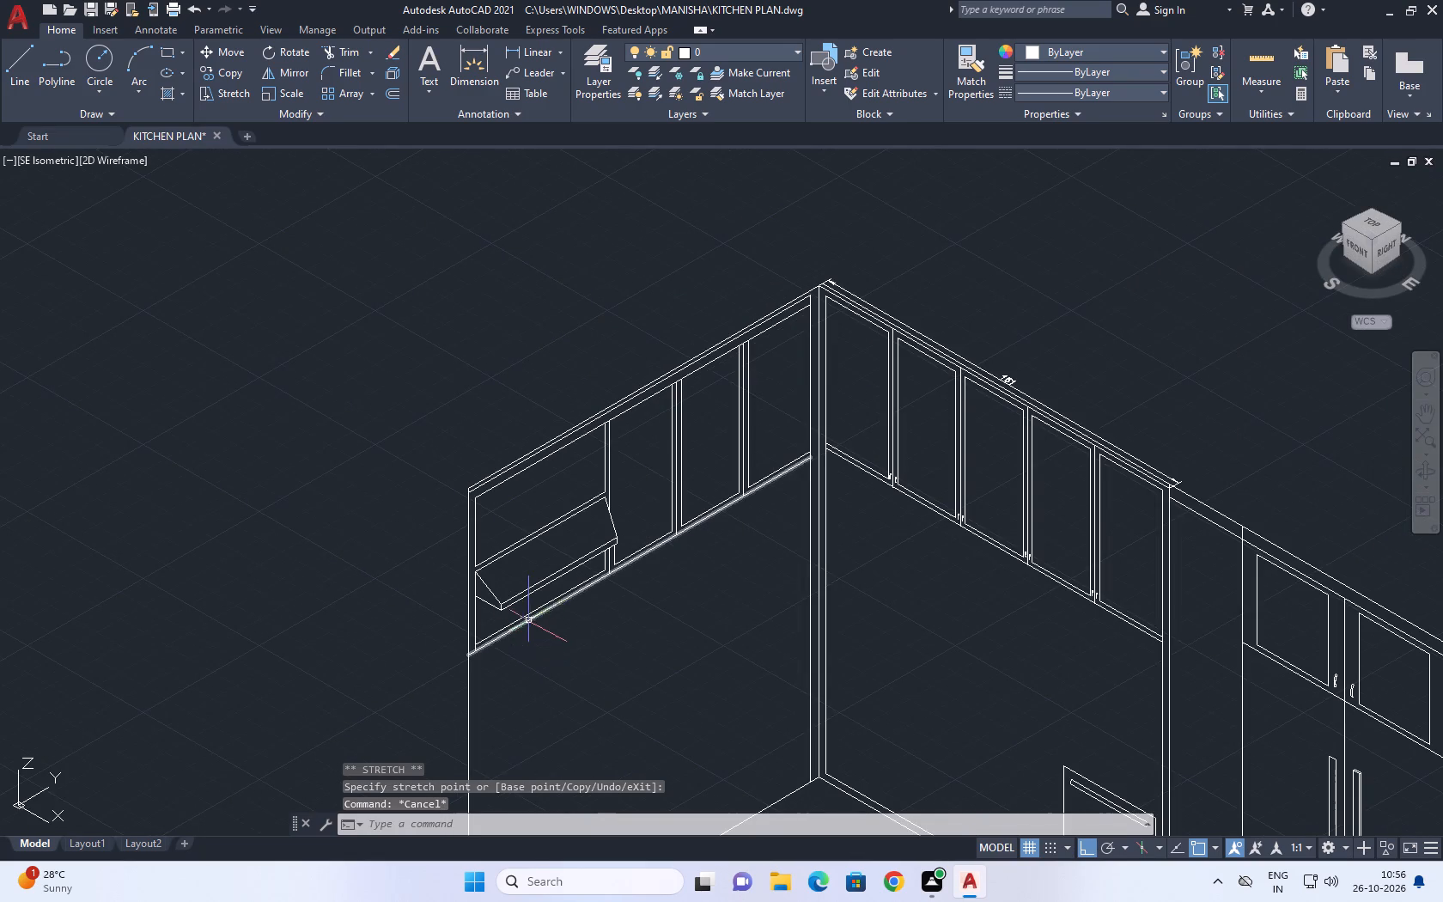
scroll(546, 567, "up", 3)
middle_click_drag(560, 631, 496, 634)
key("r")
key("e")
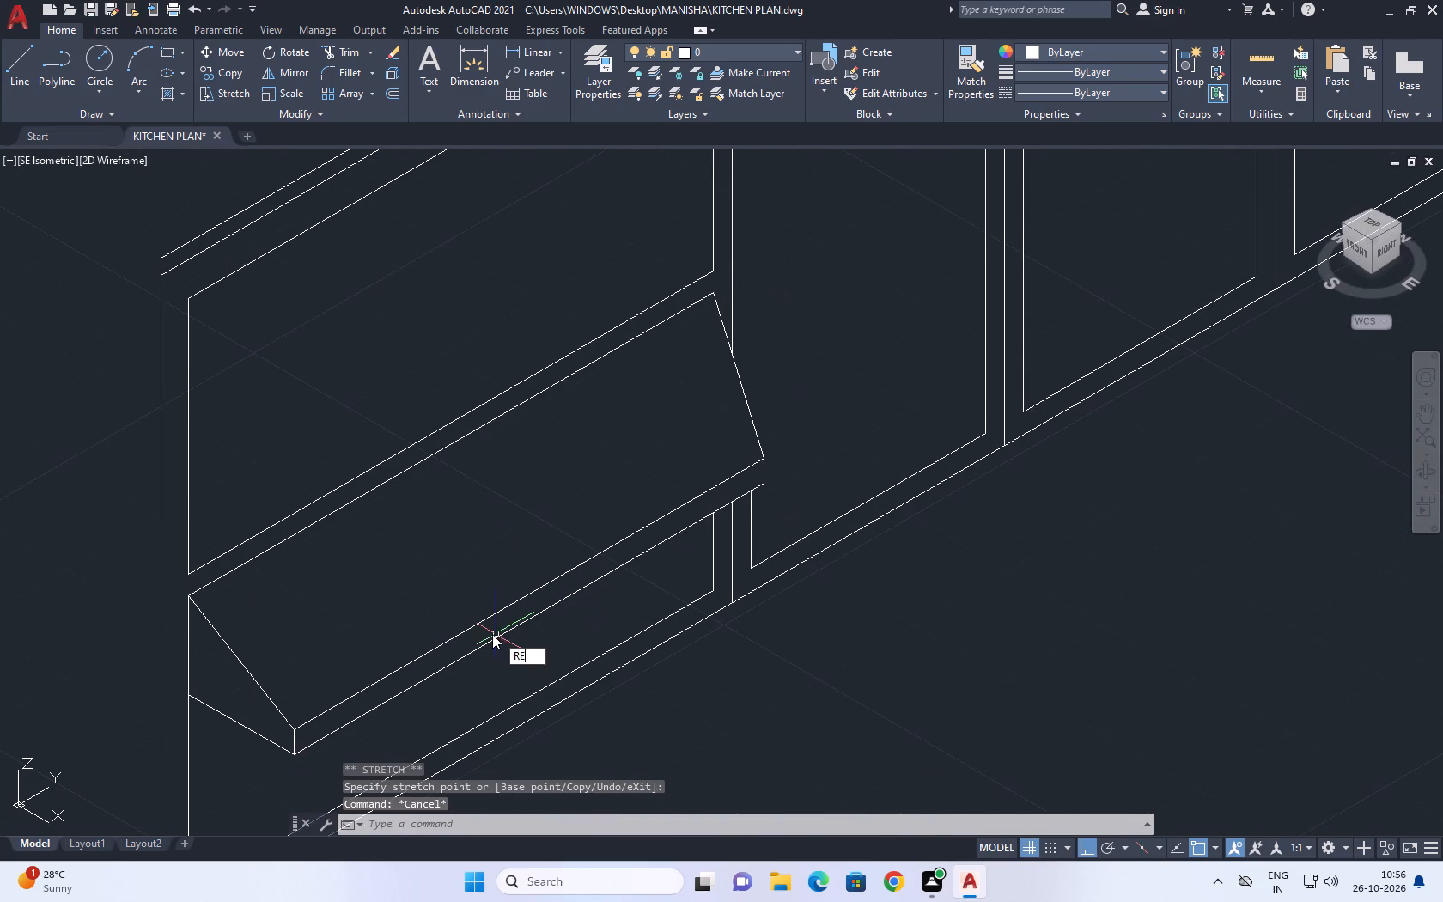
key("c")
key("space")
scroll(504, 637, "up", 3)
left_click(486, 634)
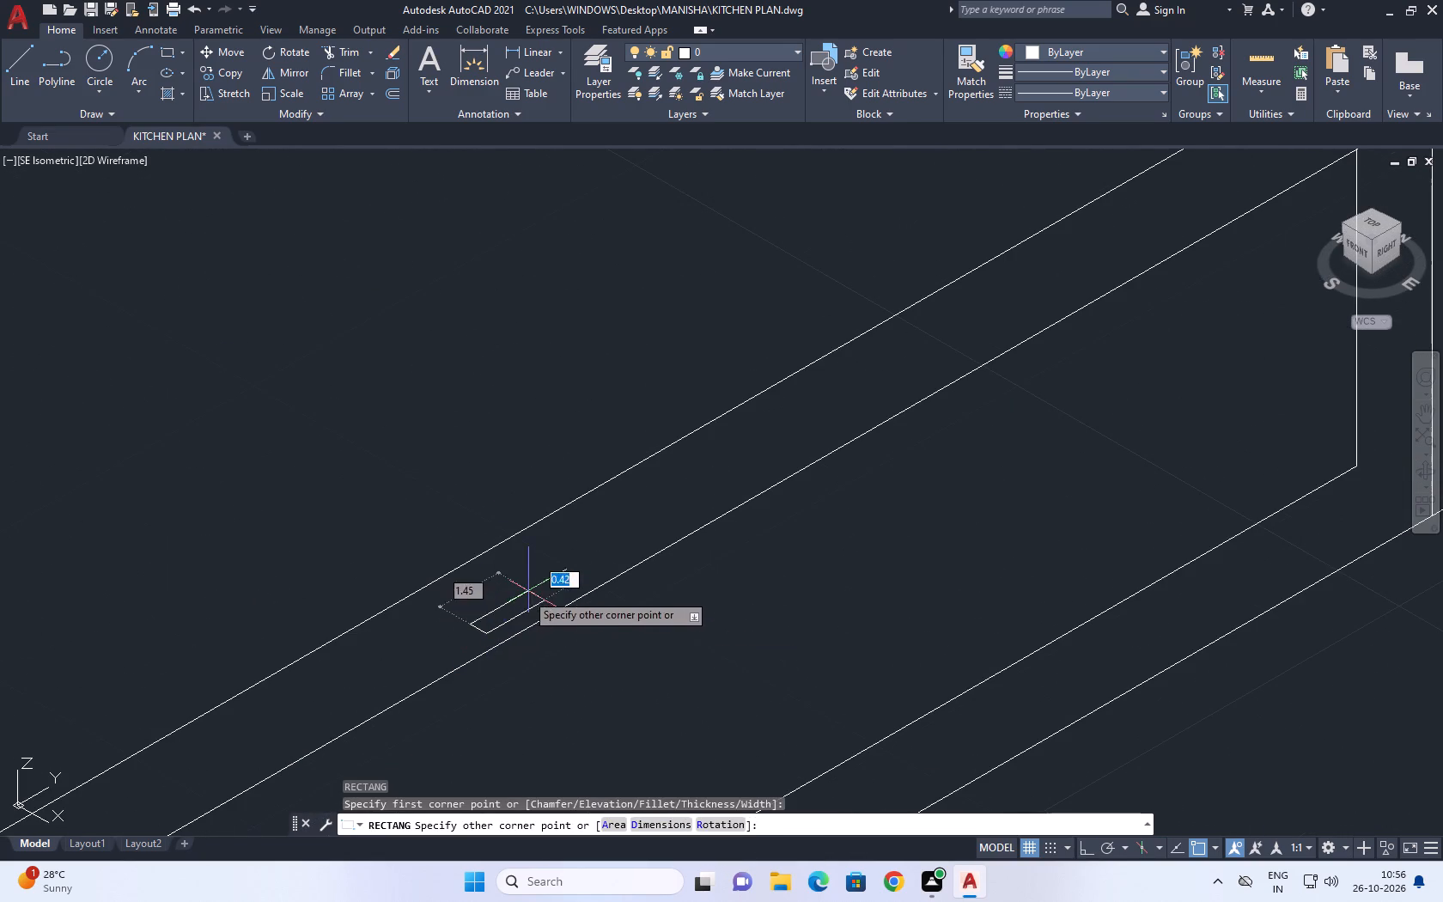
left_click(708, 490)
Draw a vertical line from the midpoint of the end bay's lower inner edge above the projection up past the cabinet top.
scroll(806, 427, "down", 4)
scroll(816, 428, "up", 1)
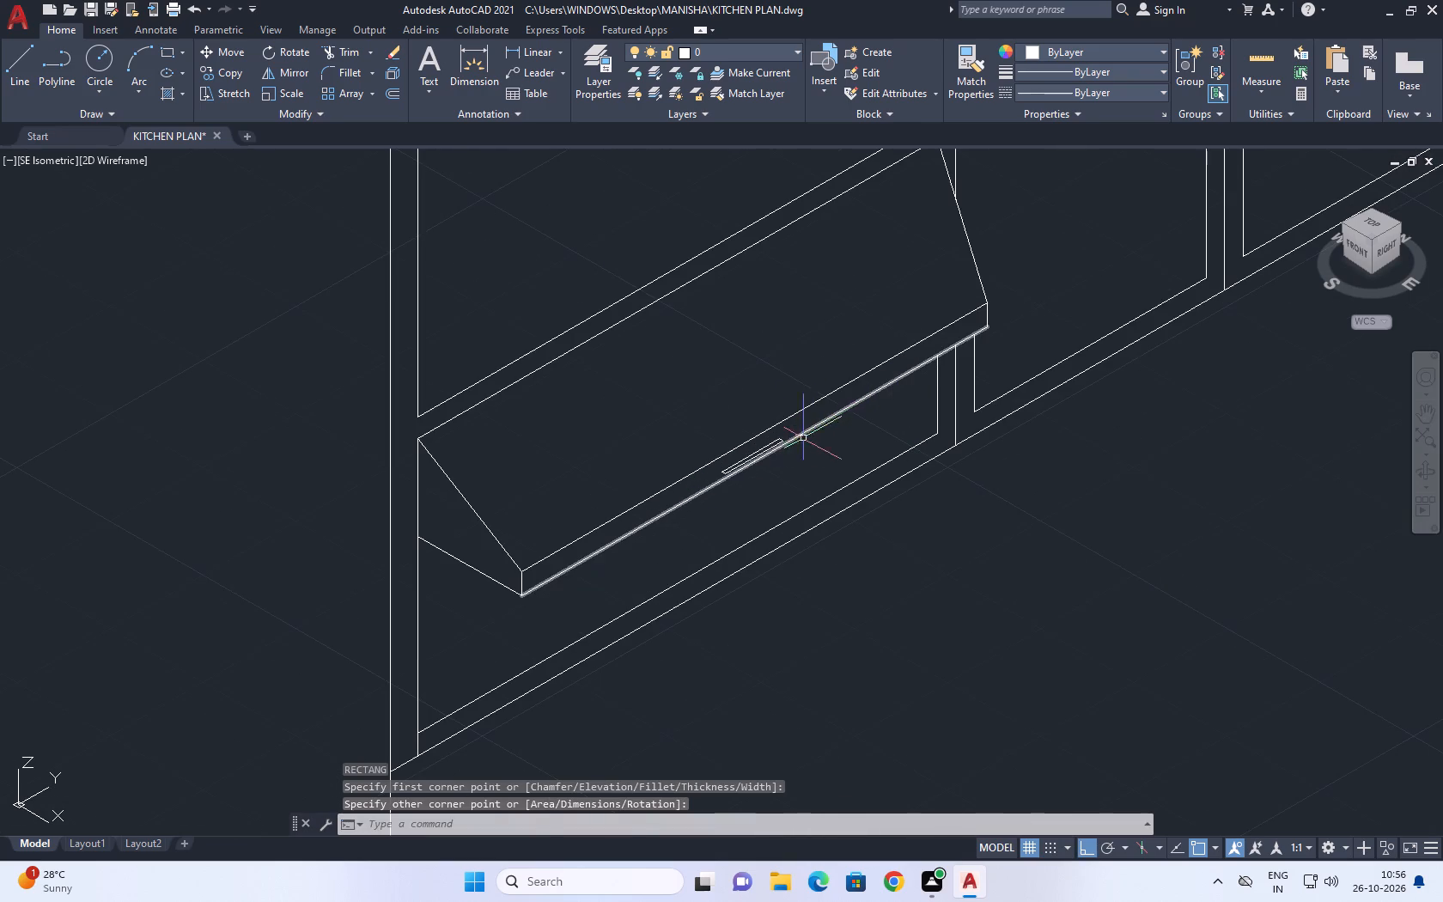
middle_click_drag(763, 503, 777, 574)
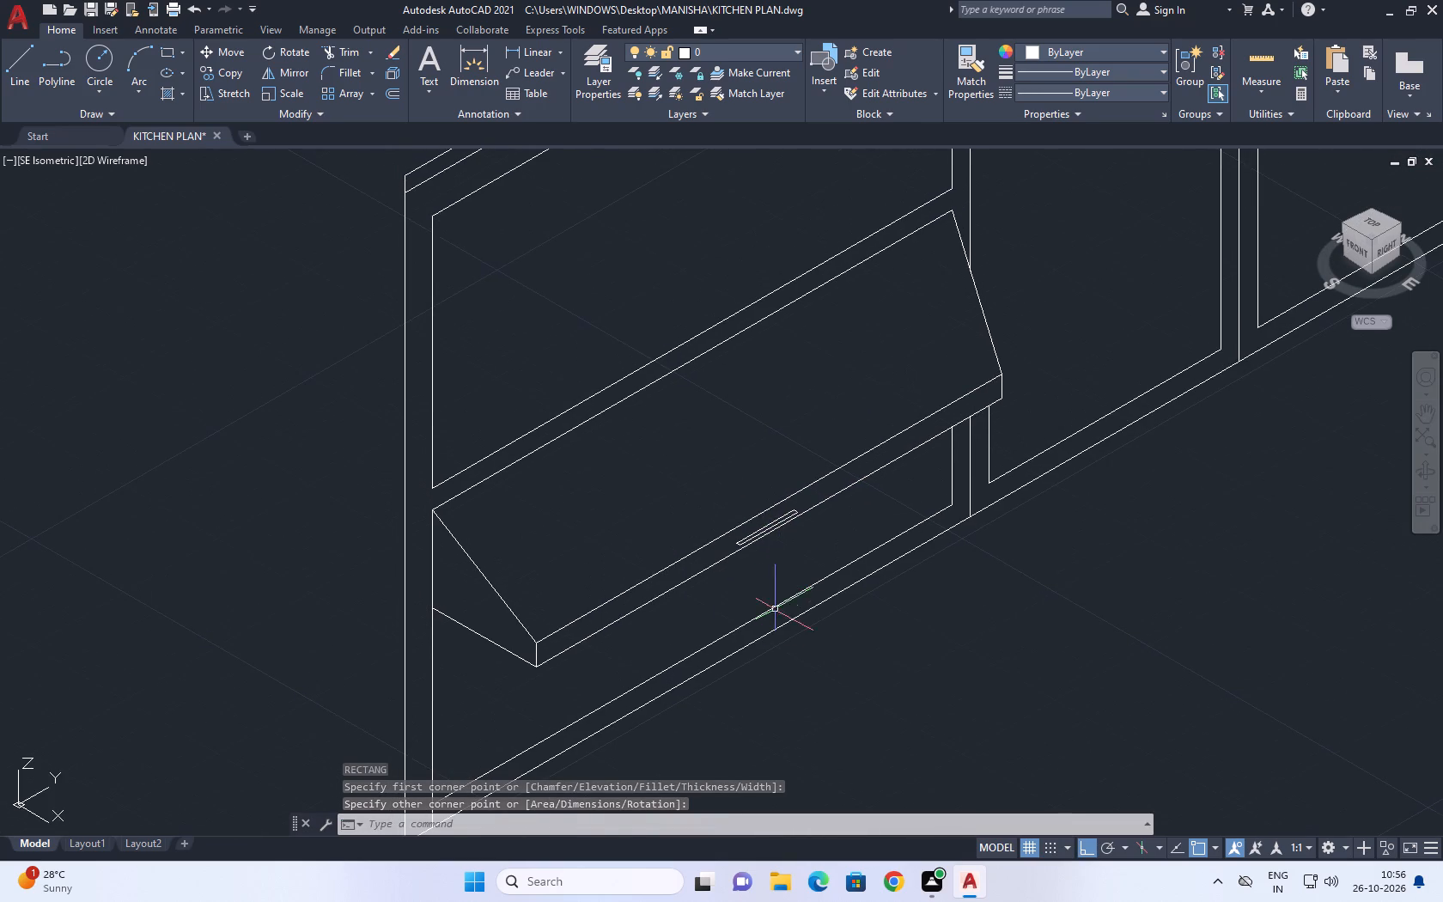
middle_click_drag(480, 486, 538, 586)
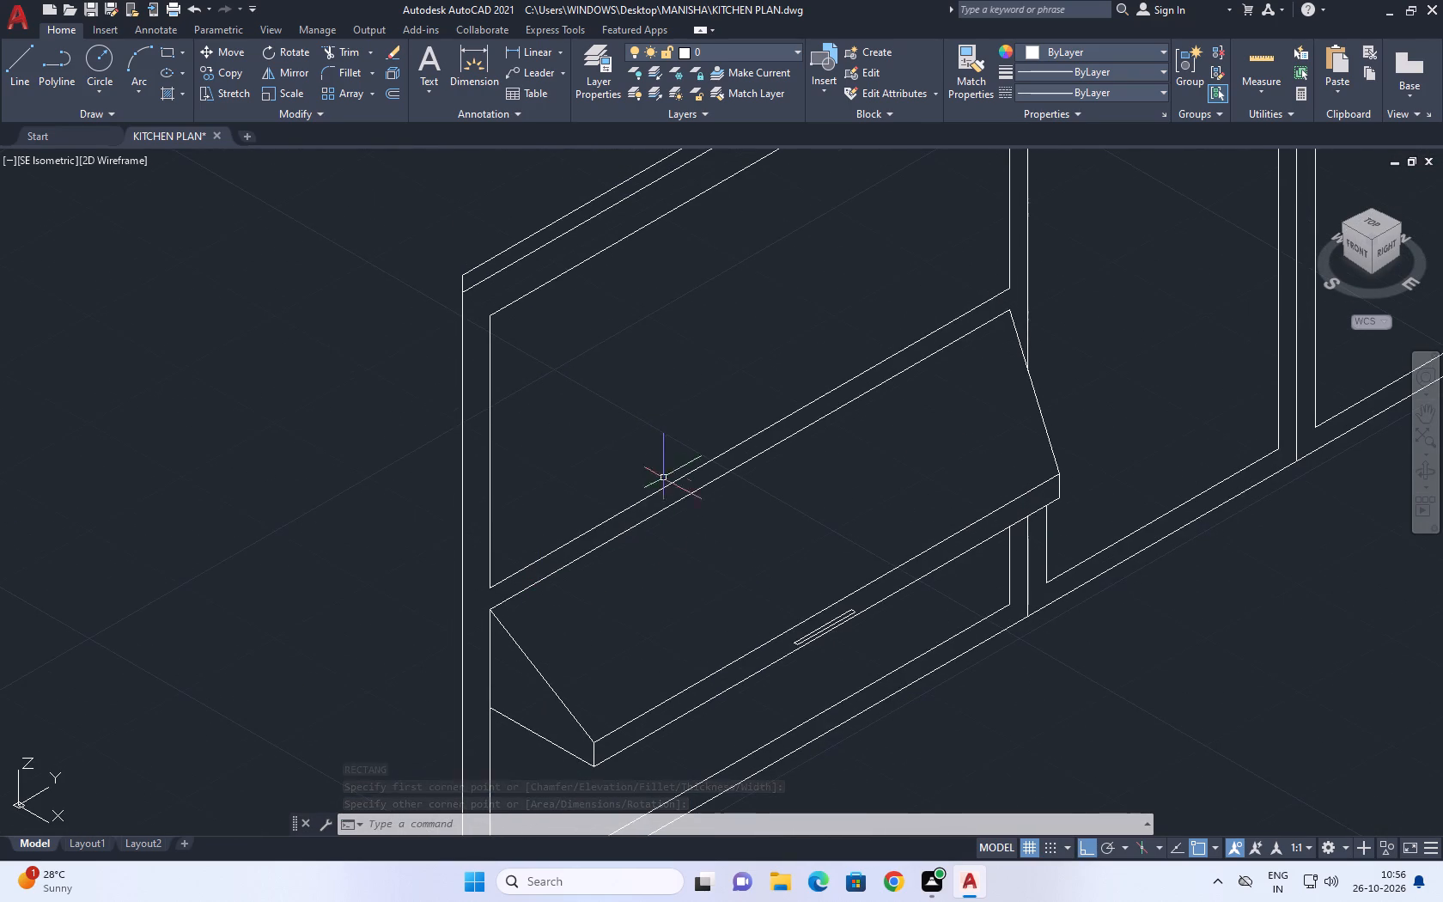
middle_click_drag(734, 416, 661, 515)
type("L")
key("space")
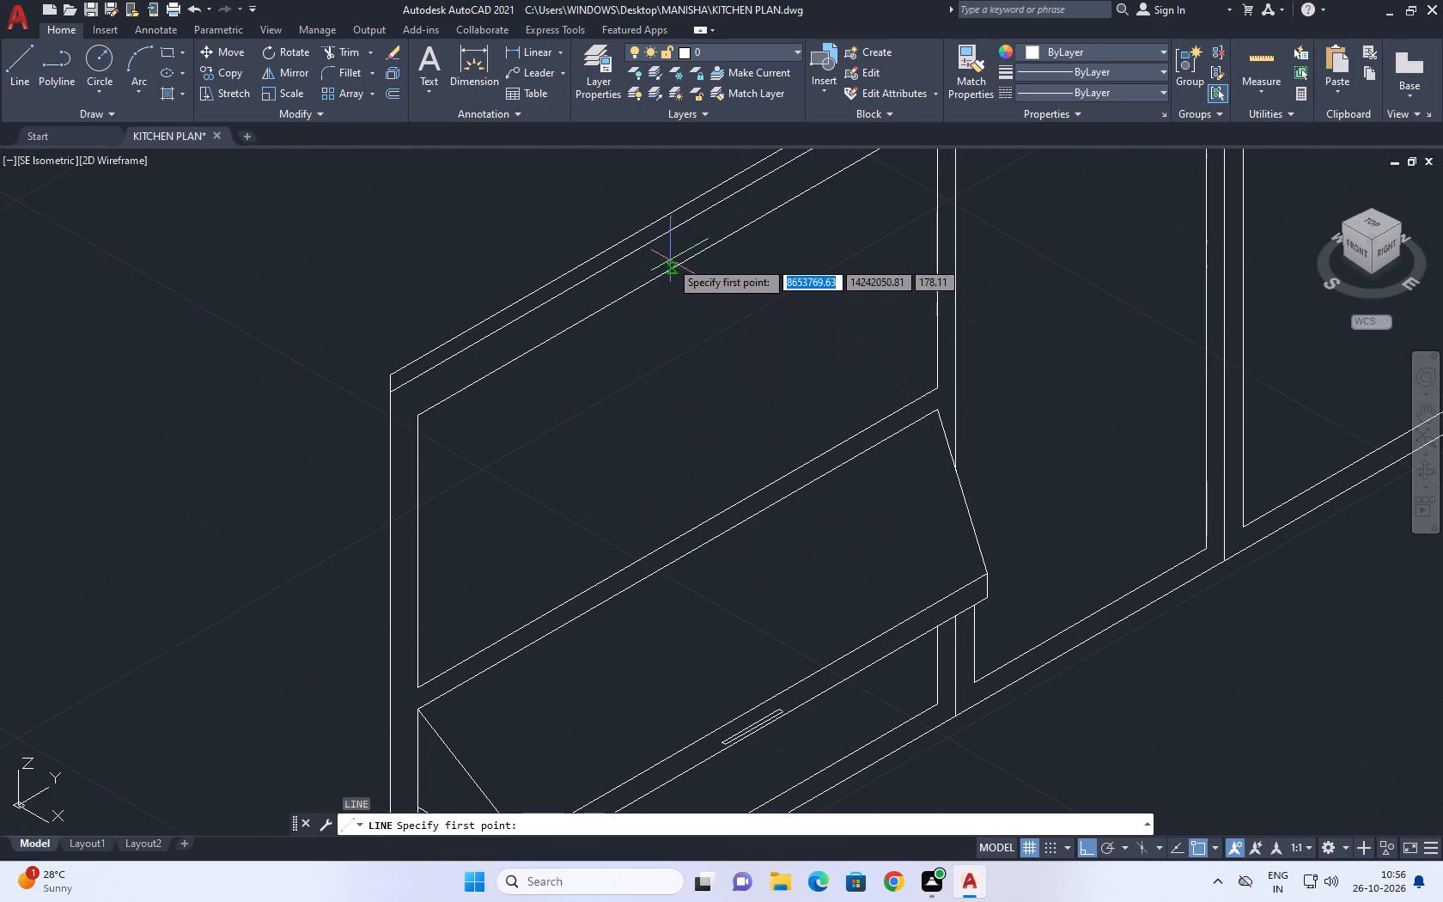
scroll(688, 259, "down", 2)
middle_click_drag(696, 257, 680, 280)
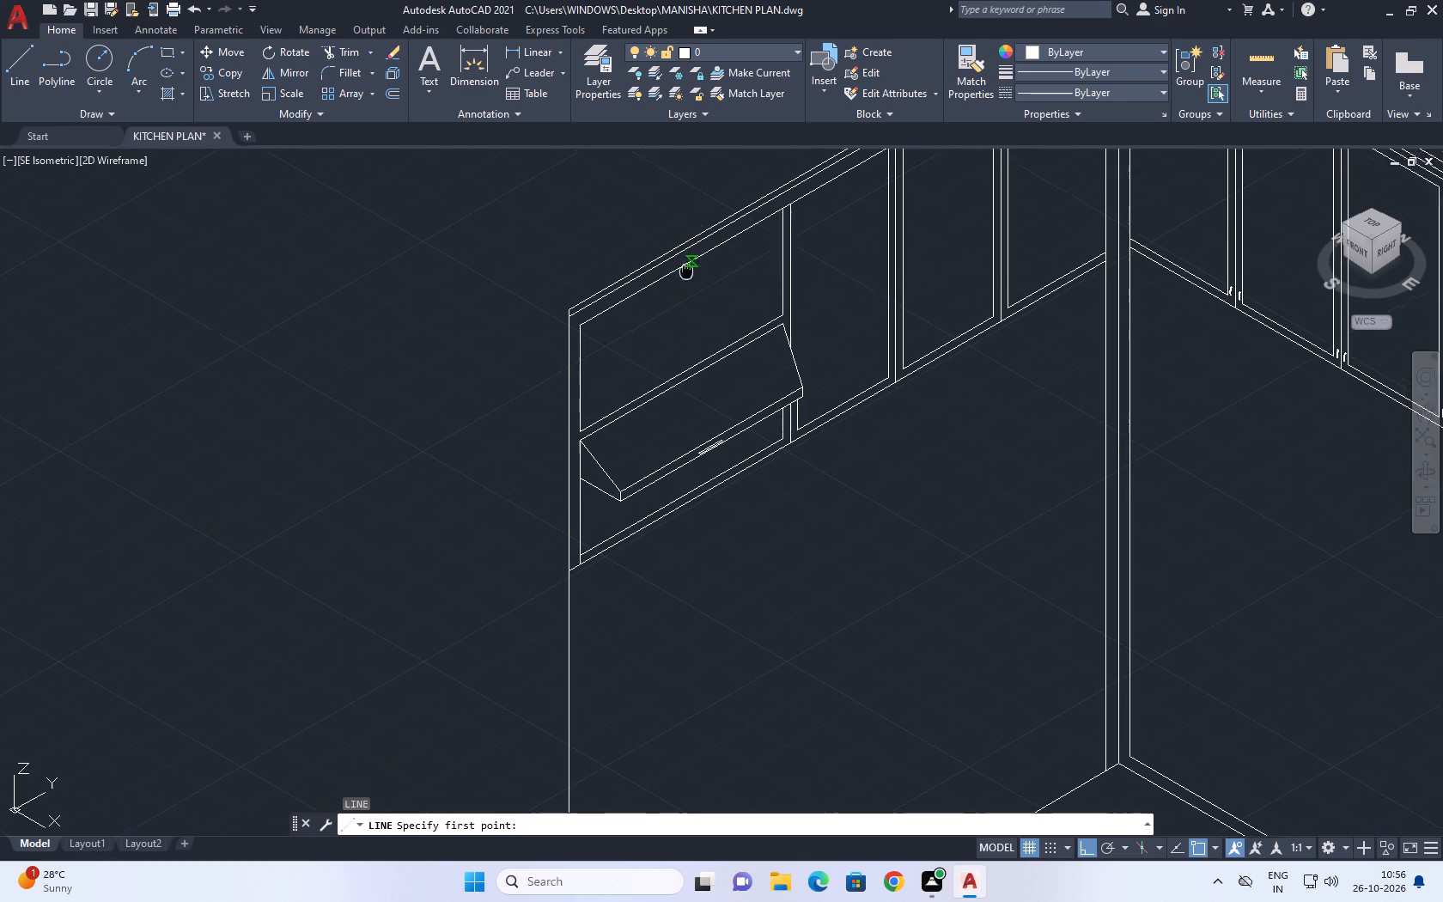
middle_click_drag(680, 280, 563, 424)
middle_click_drag(651, 400, 642, 453)
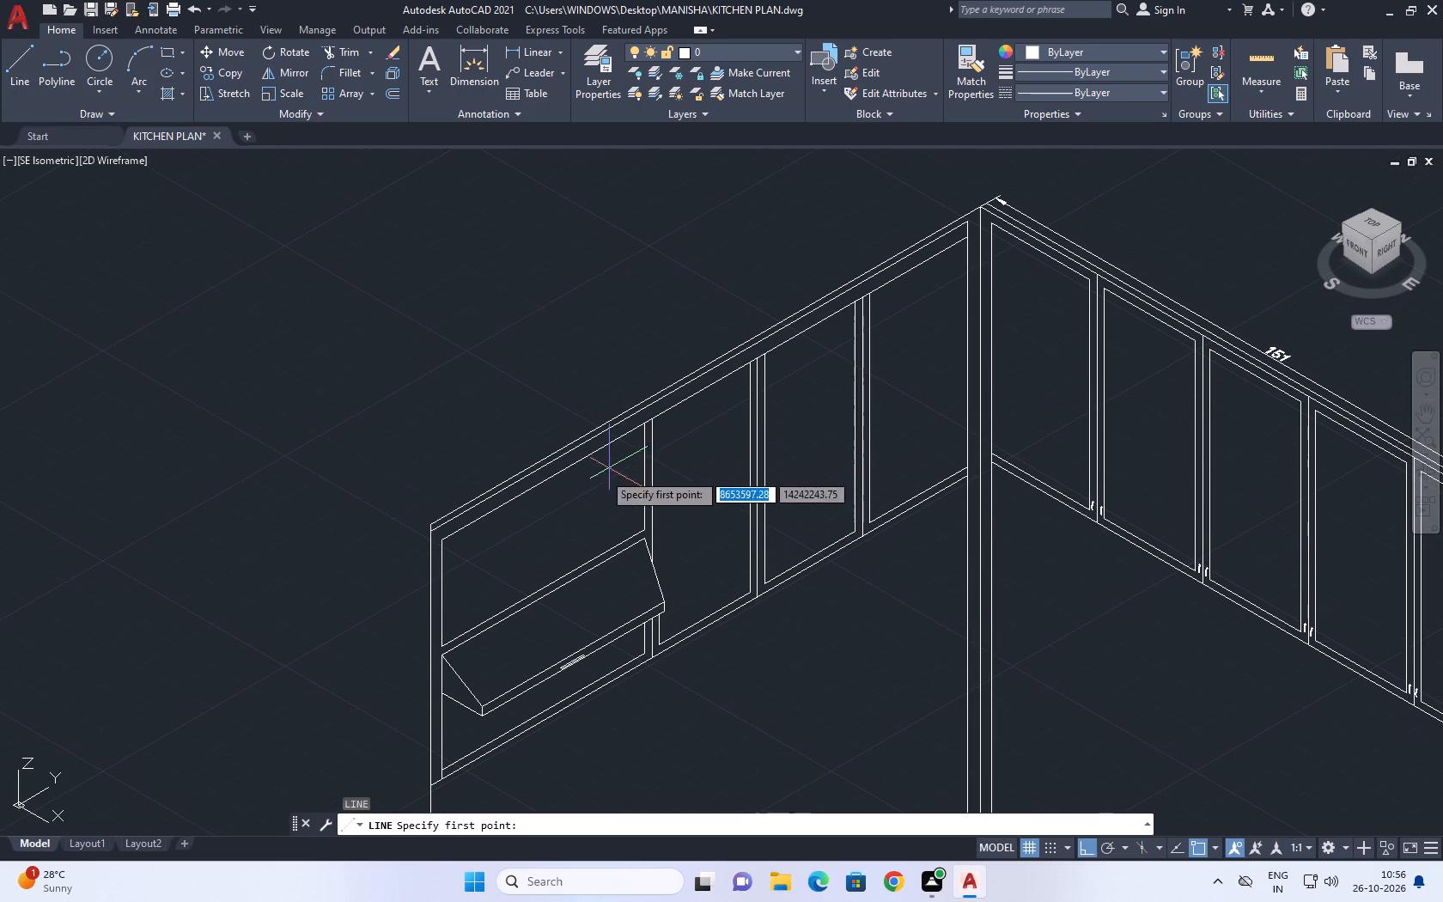
left_click_drag(539, 587, 539, 566)
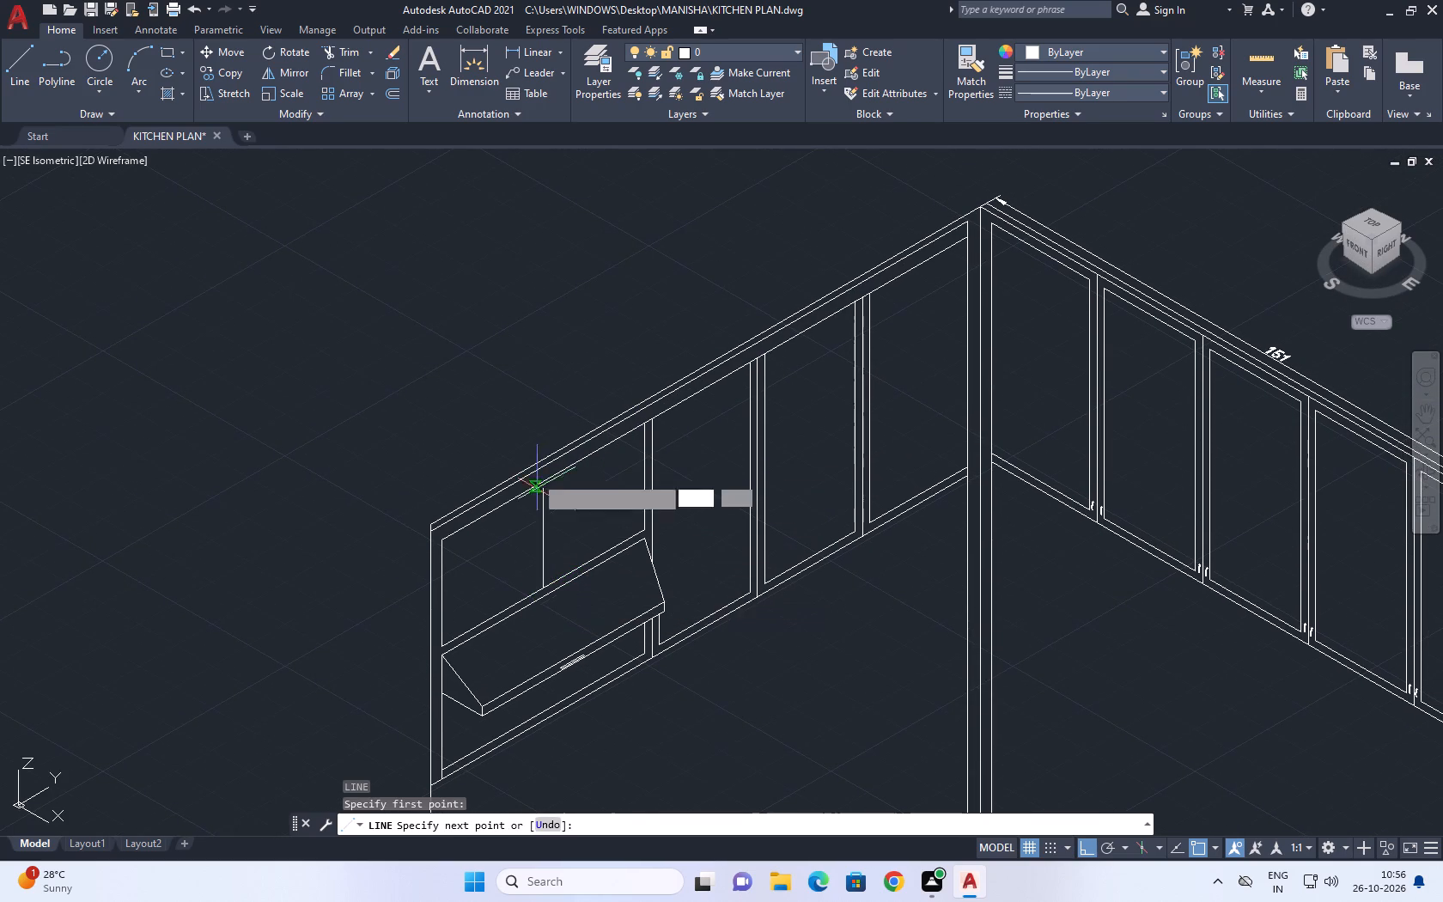
scroll(535, 471, "up", 3)
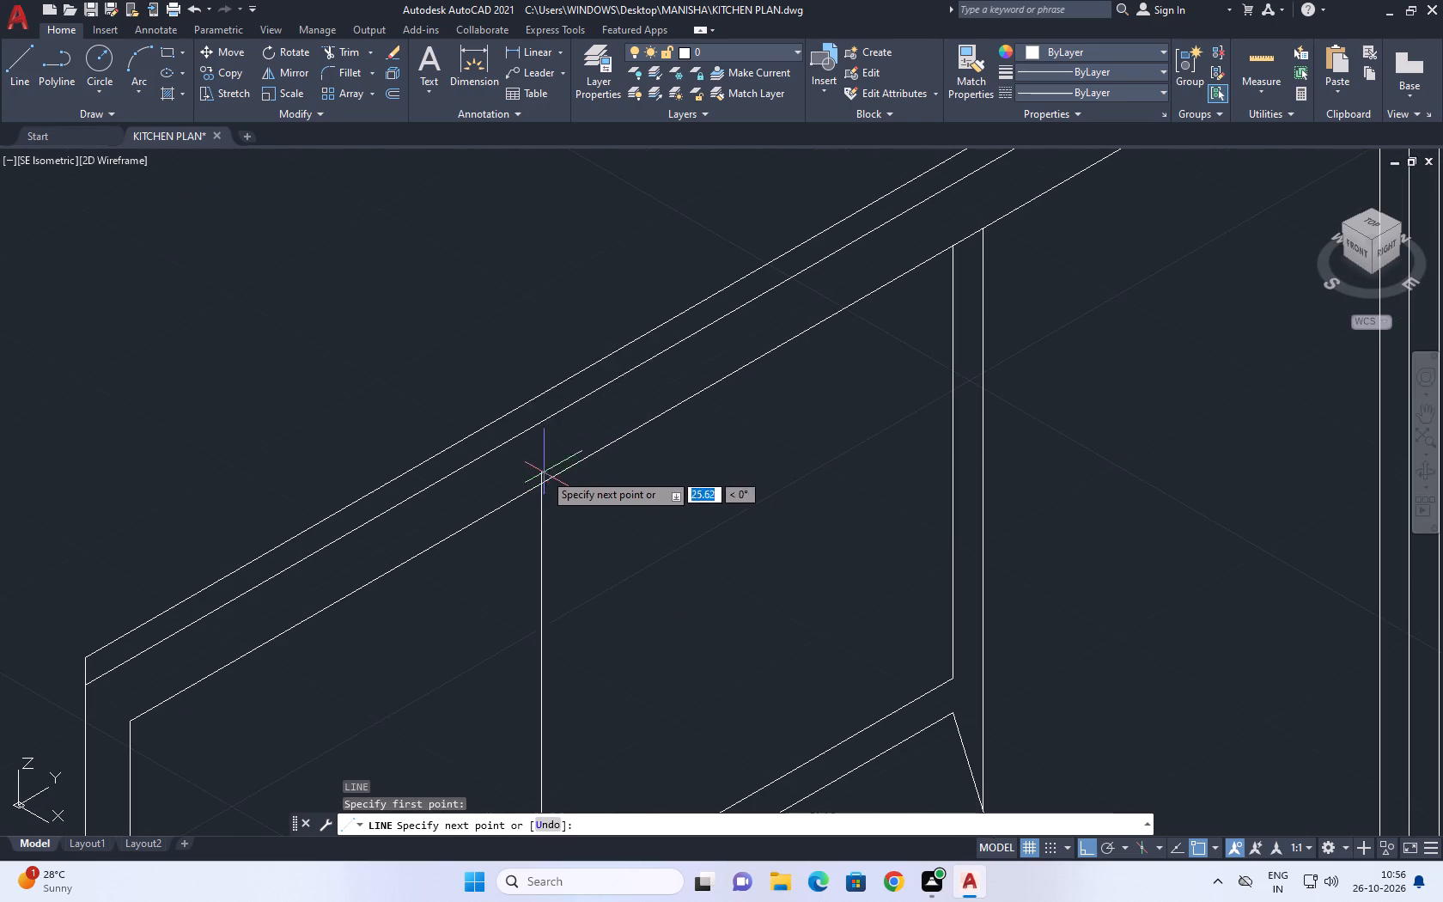
left_click(515, 282)
key("Escape")
Shorten the new vertical line so its upper end meets the end bay's top inner edge.
left_click(541, 277)
left_click(532, 305)
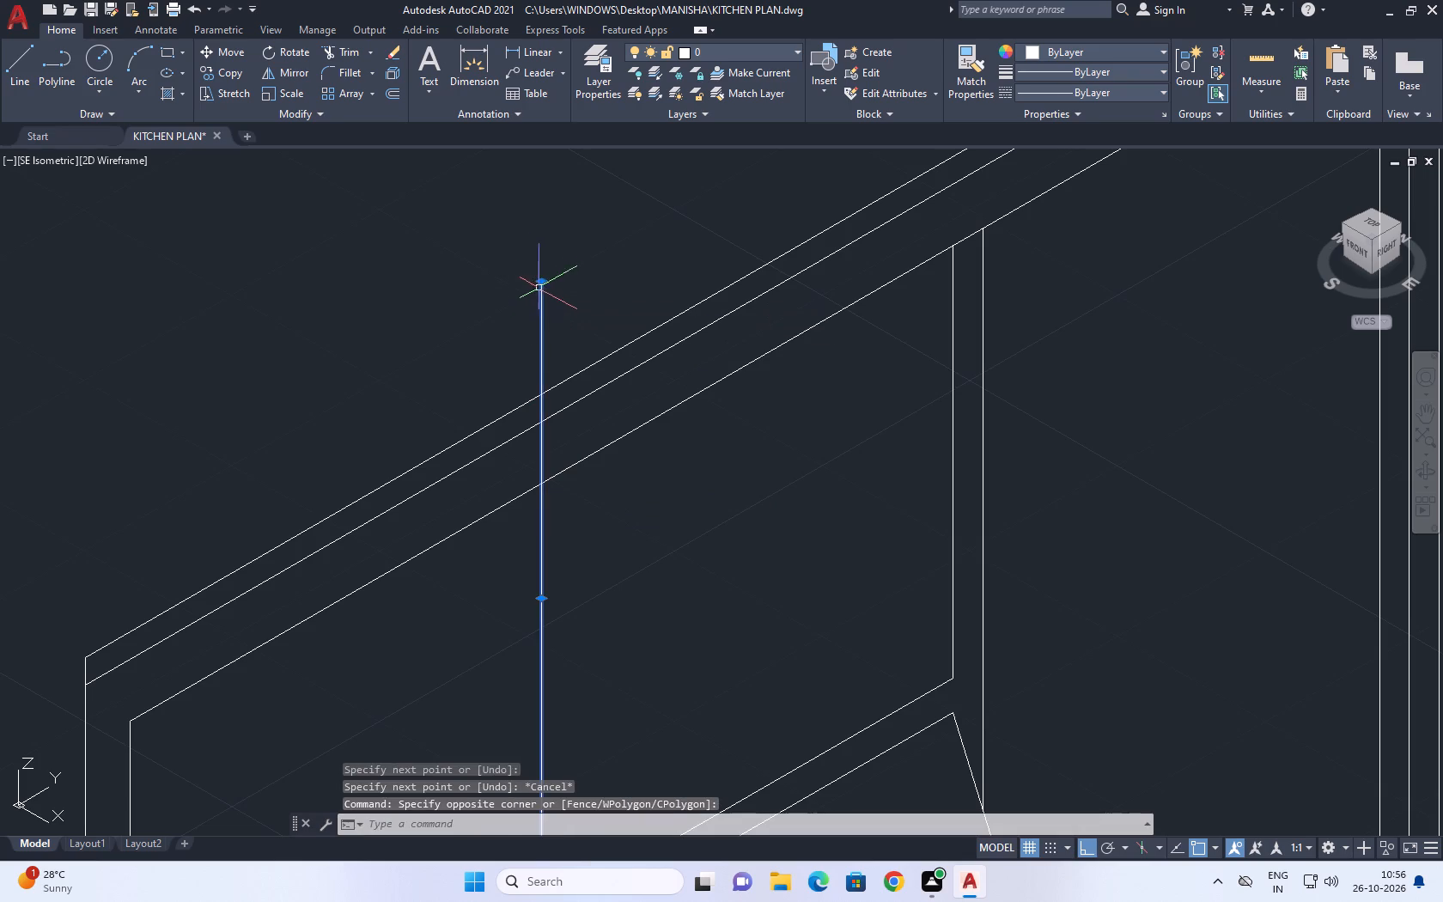
left_click(544, 282)
left_click(540, 481)
key("Escape")
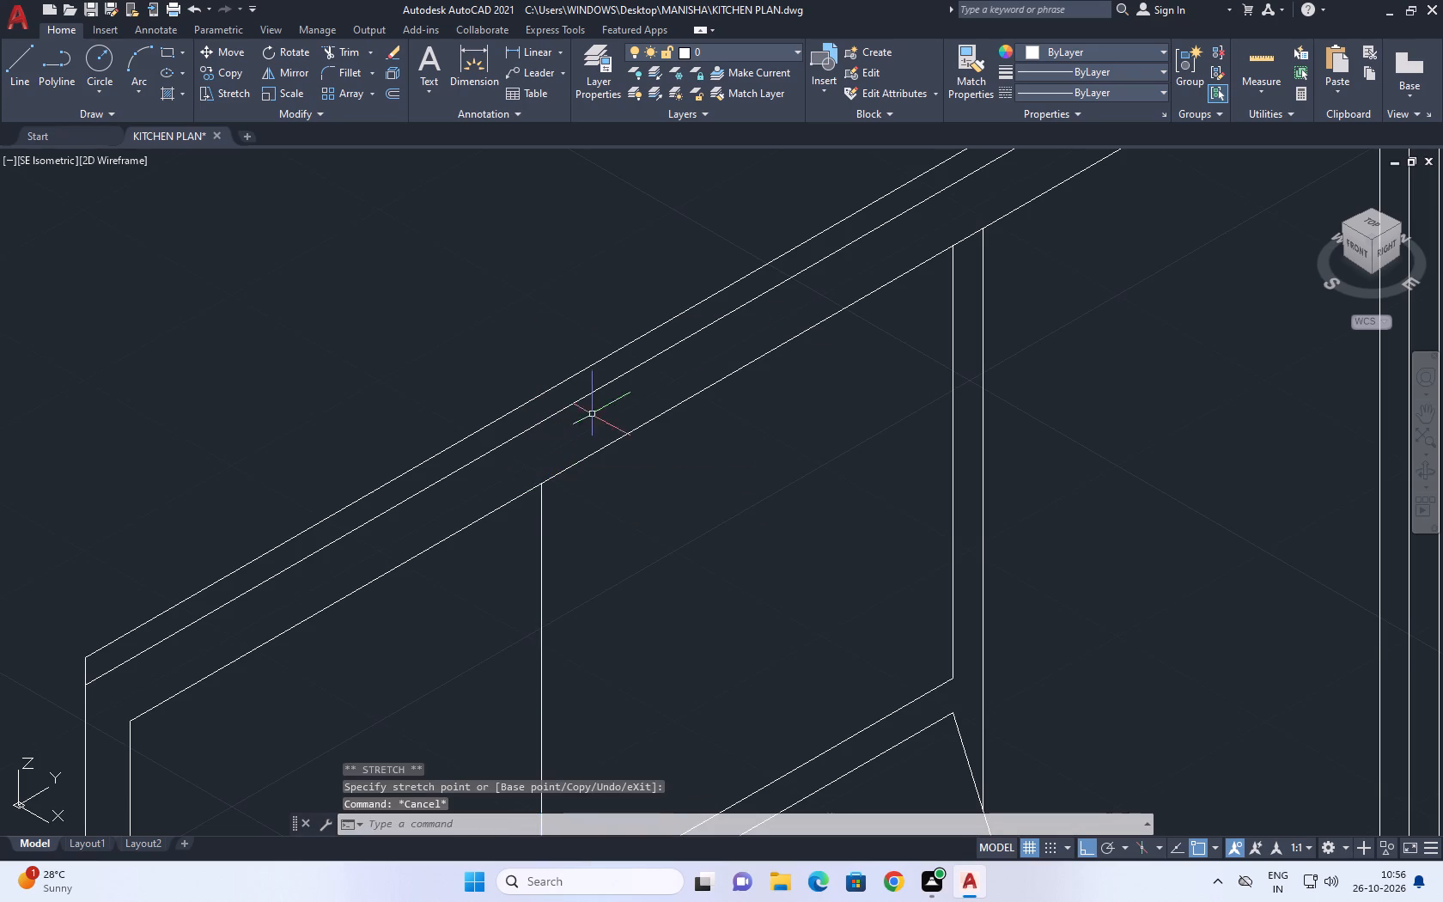
Copy the end bay's vertical centre line 2 units to each side along the cabinet front.
middle_click_drag(658, 406, 775, 460)
scroll(776, 470, "down", 2)
middle_click_drag(766, 607, 762, 606)
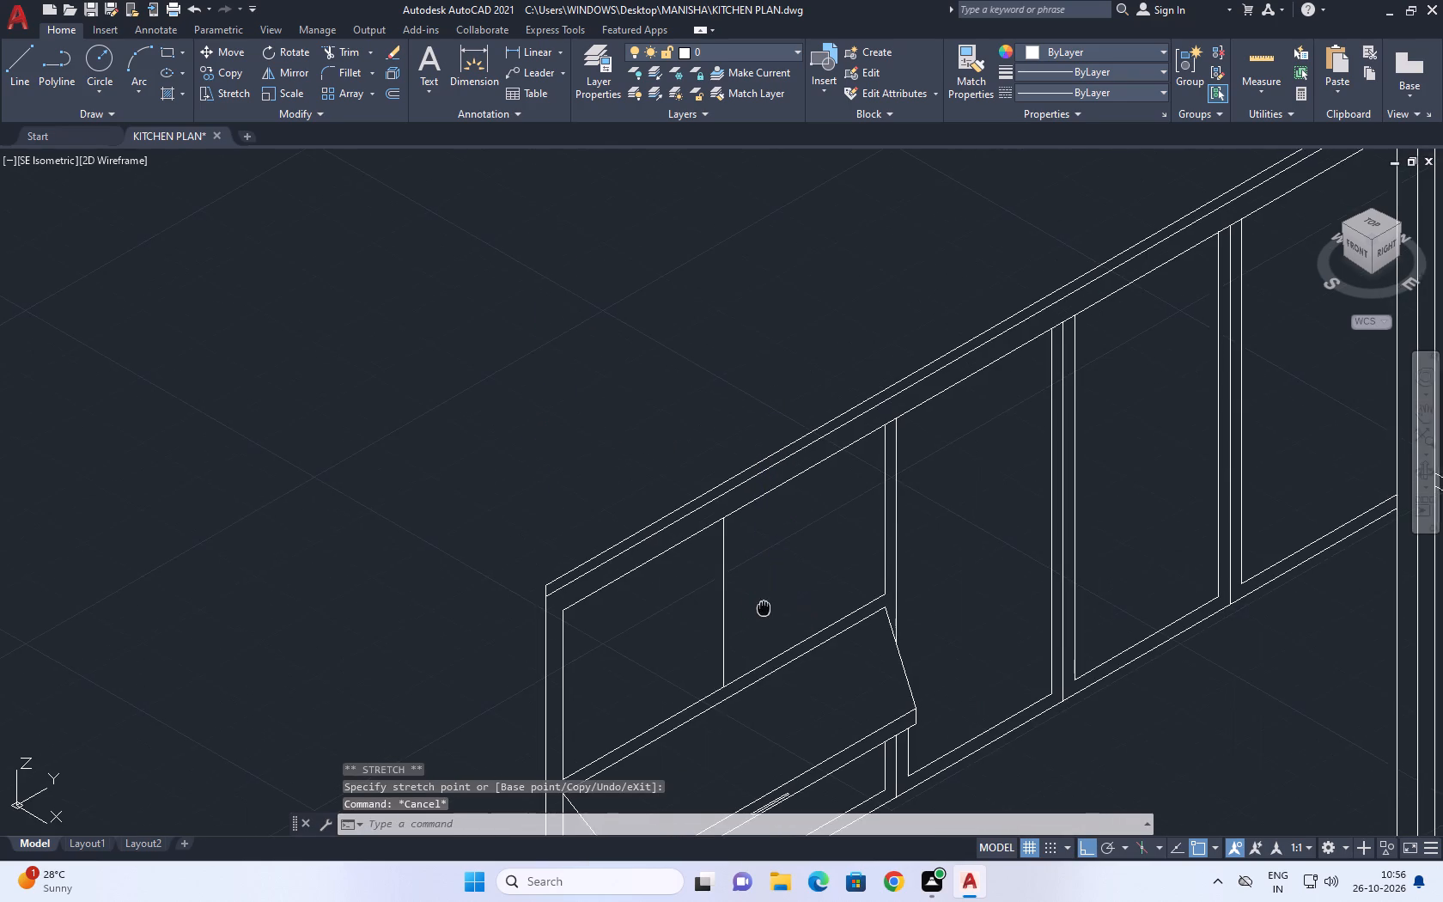
middle_click_drag(762, 606, 748, 475)
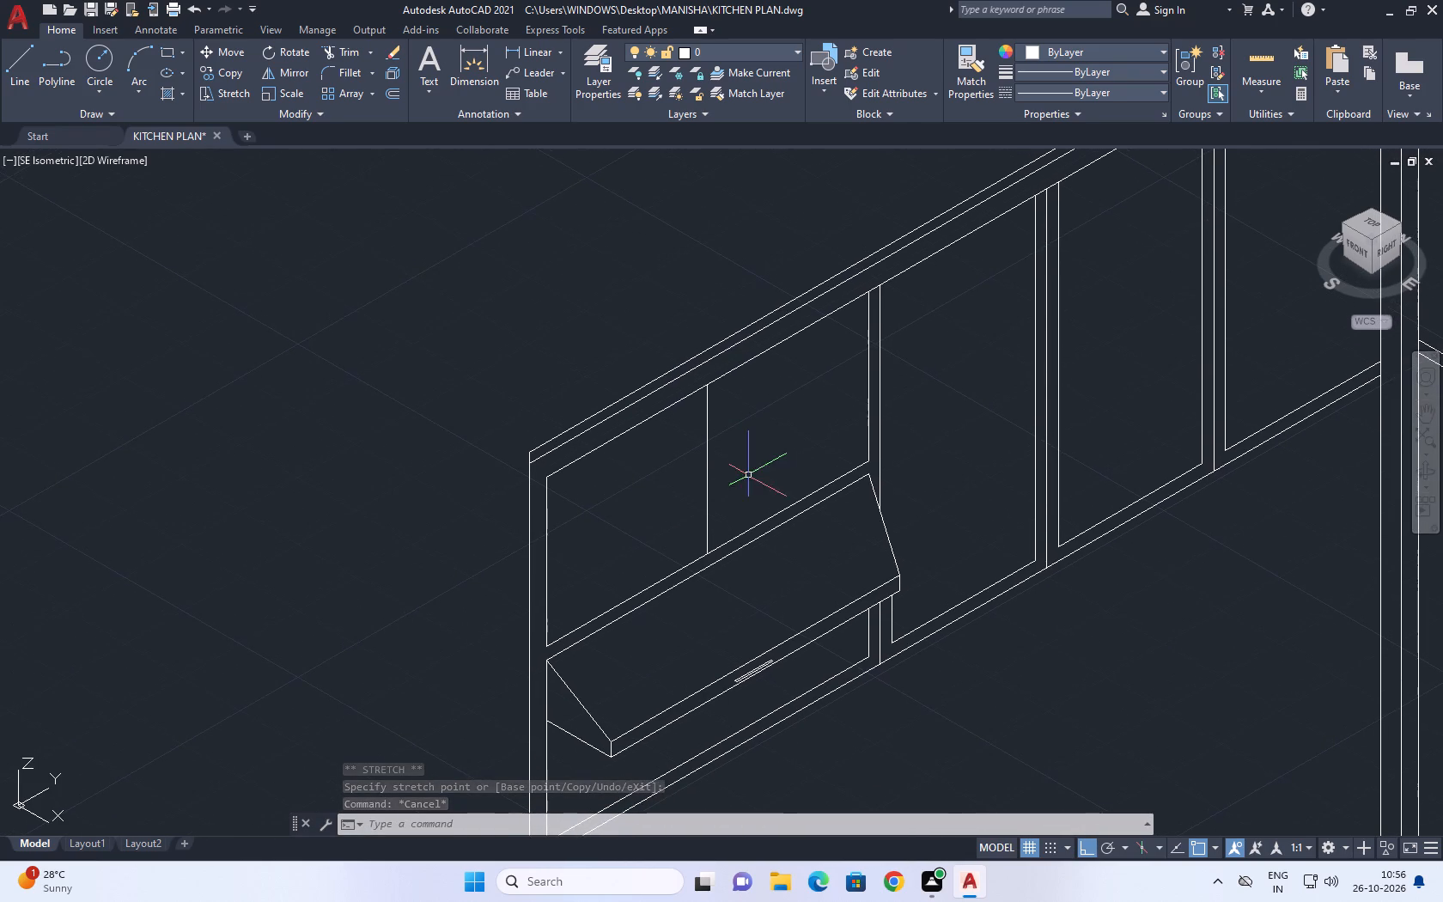
scroll(712, 498, "up", 2)
left_click_drag(719, 457, 692, 461)
left_click_drag(668, 466, 656, 475)
key("c")
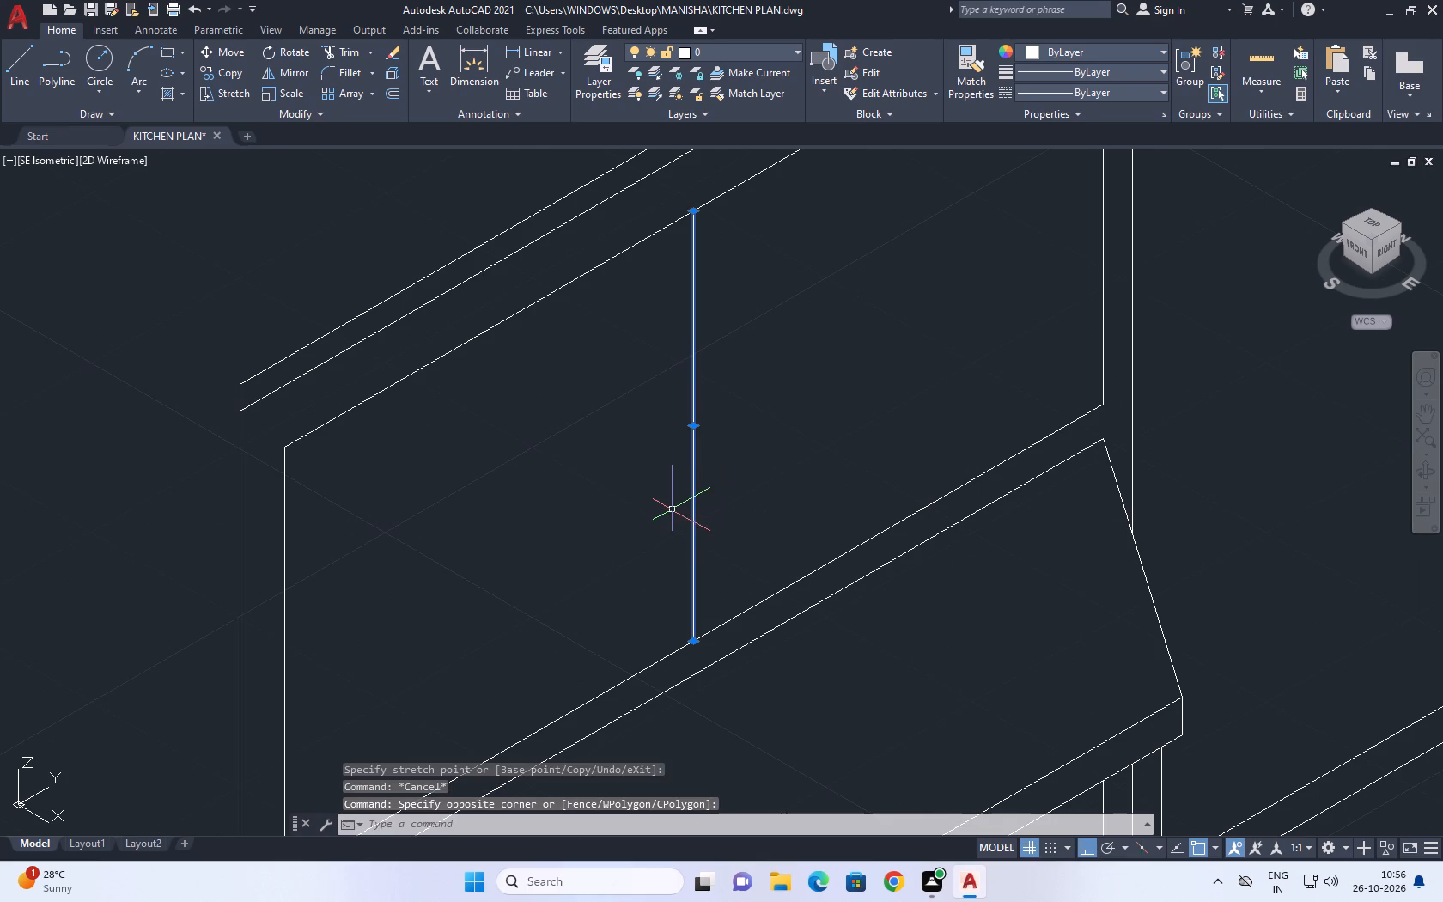
key("o")
key("space")
left_click(692, 642)
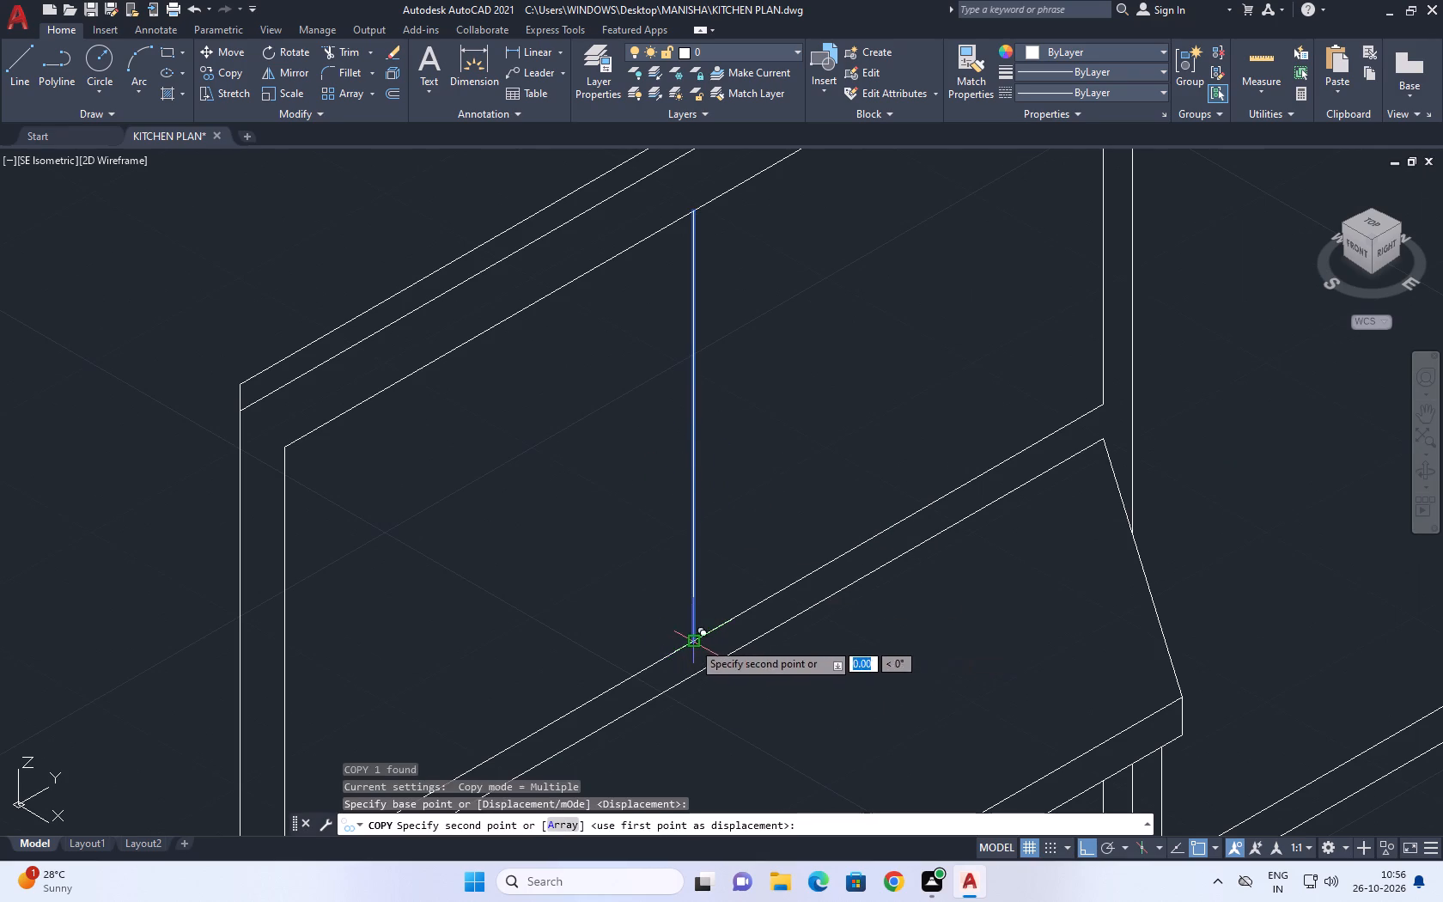
type("2")
key("space")
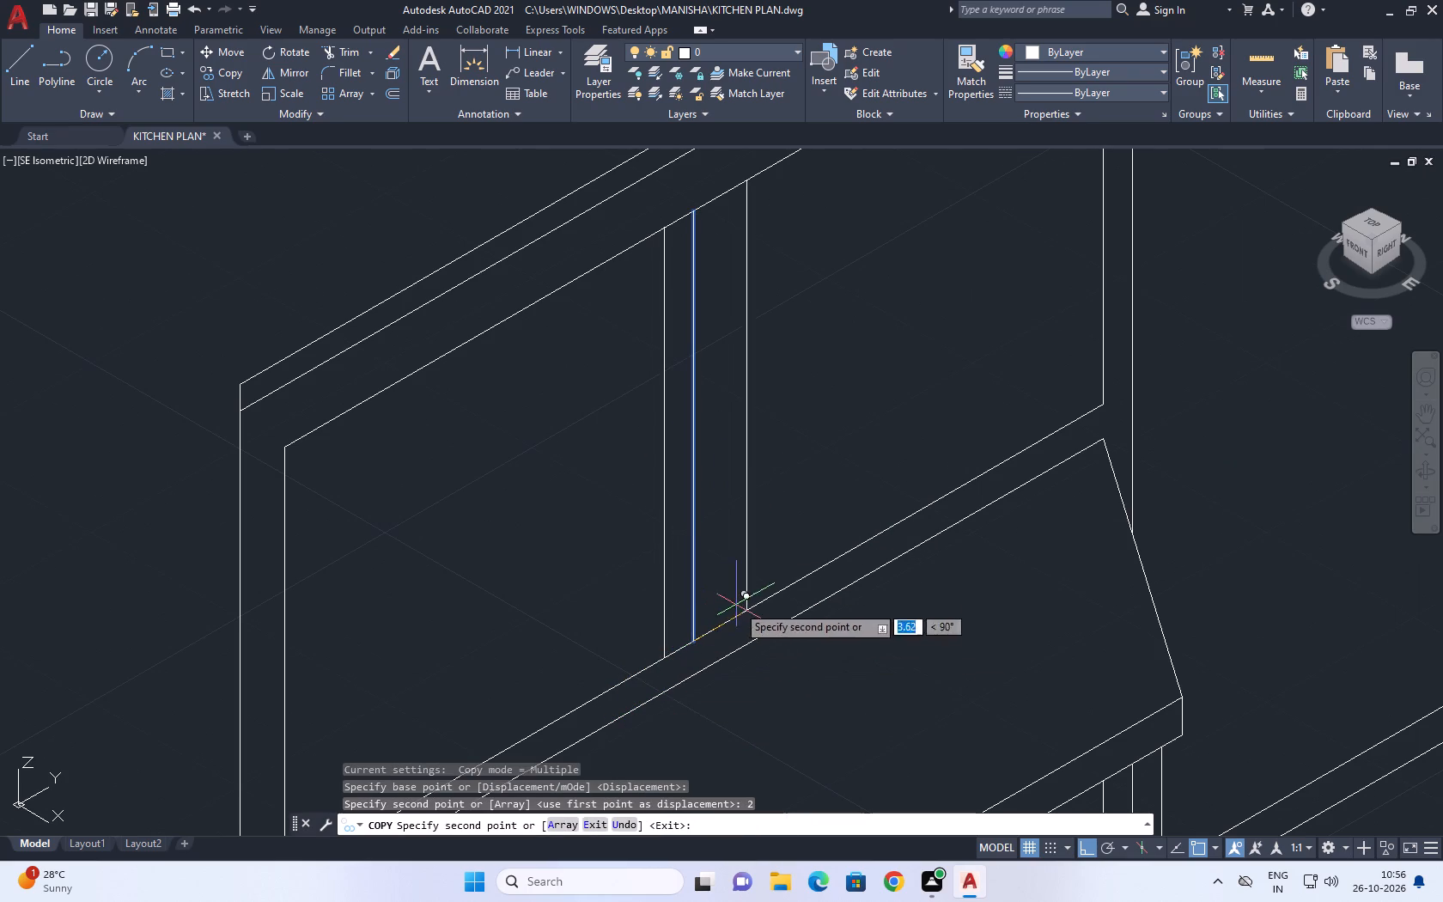
type("2")
key("space")
key("Escape")
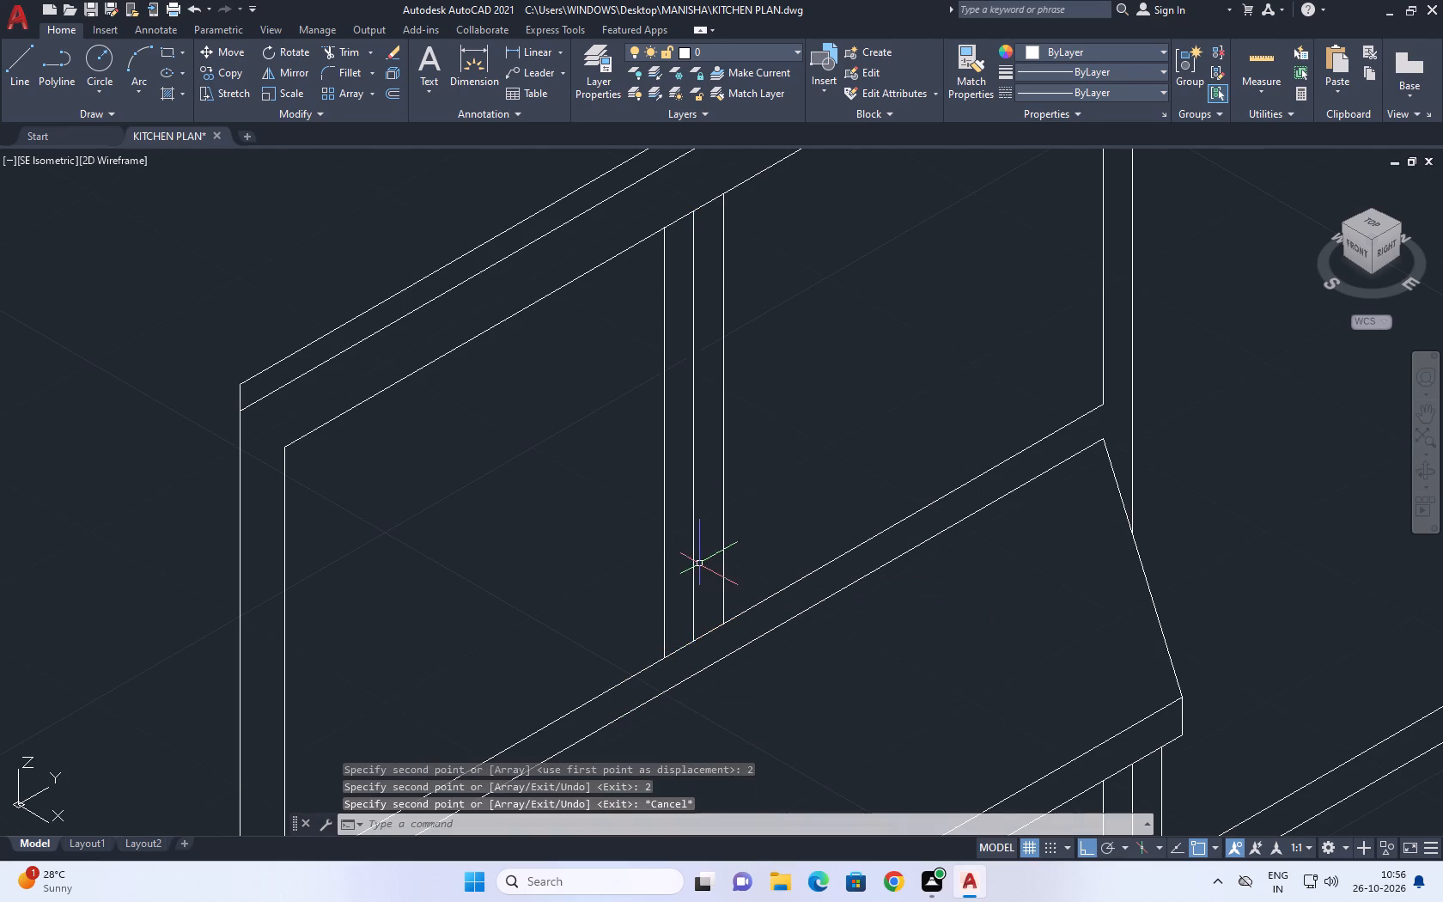
With Ortho off, draw a slightly curved upright spline near the divider's foot, between its outer and centre lines.
scroll(750, 558, "down", 4)
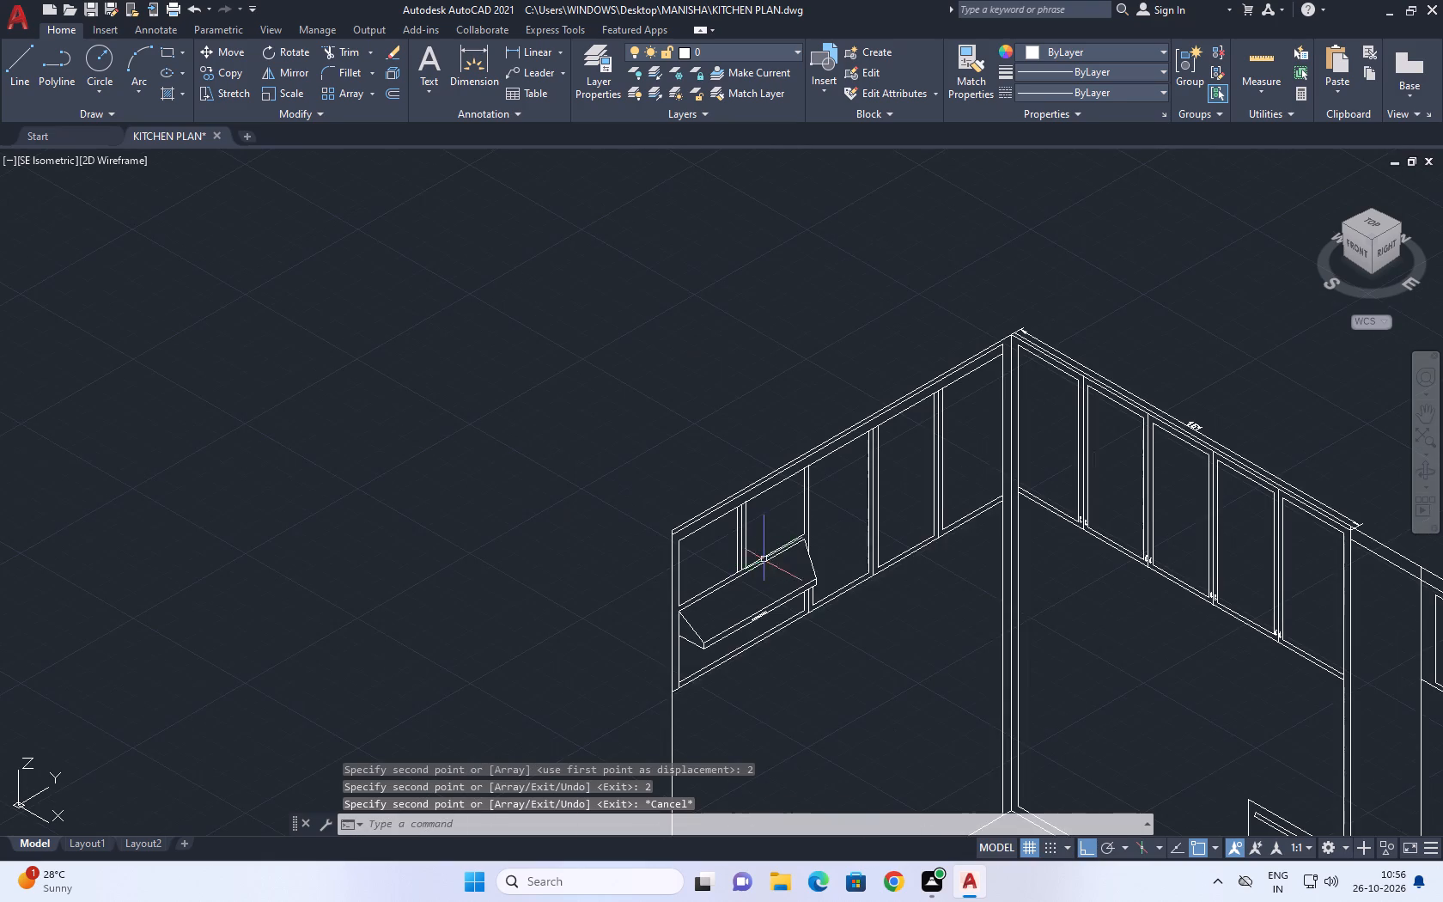
middle_click_drag(862, 580, 787, 573)
scroll(679, 570, "up", 3)
scroll(609, 541, "up", 2)
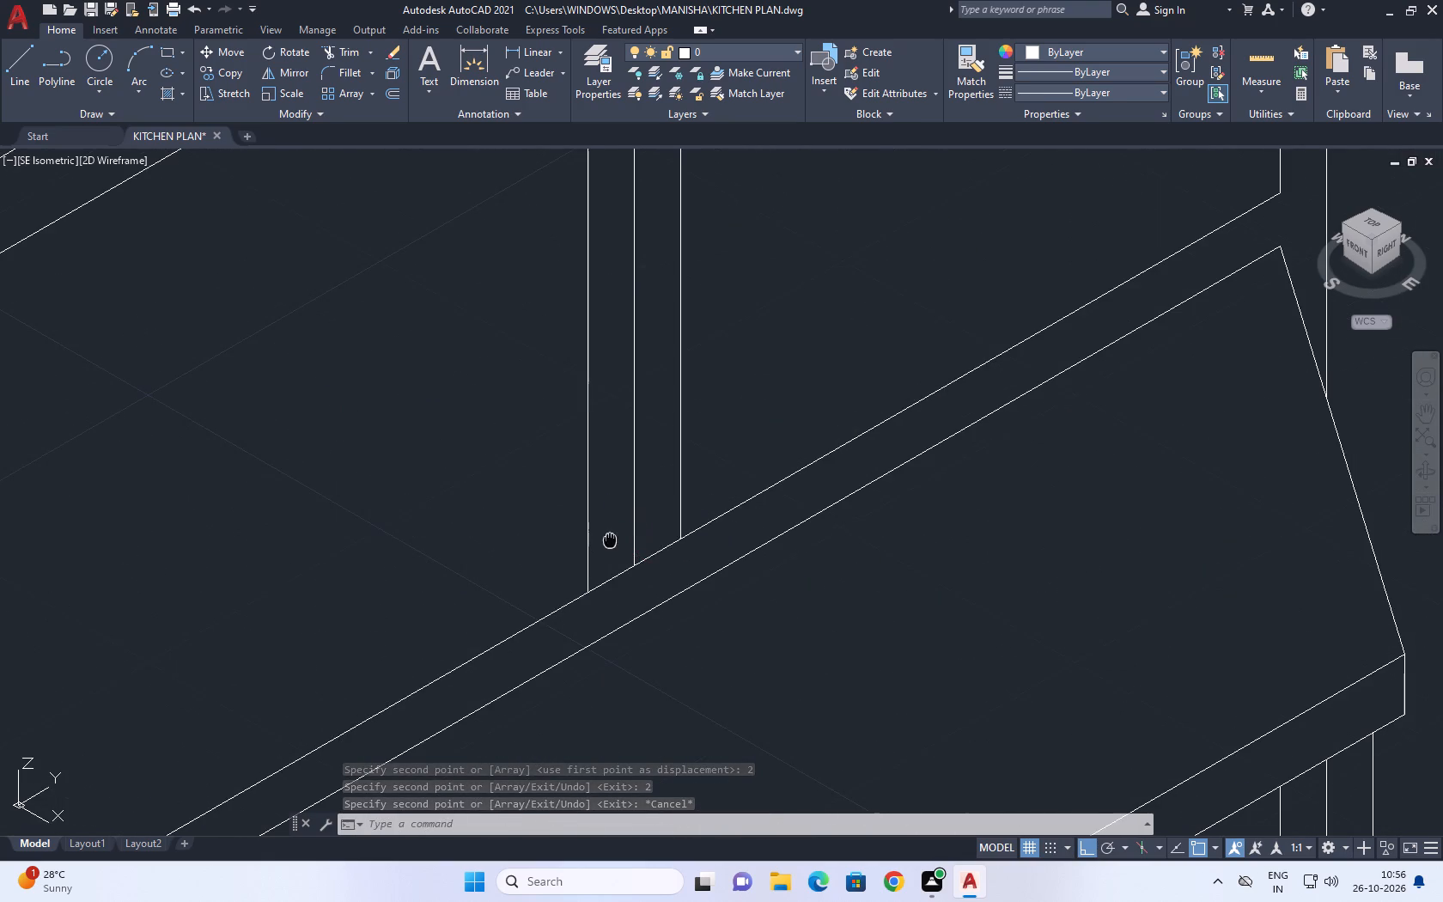
middle_click(610, 540)
key("s")
key("p")
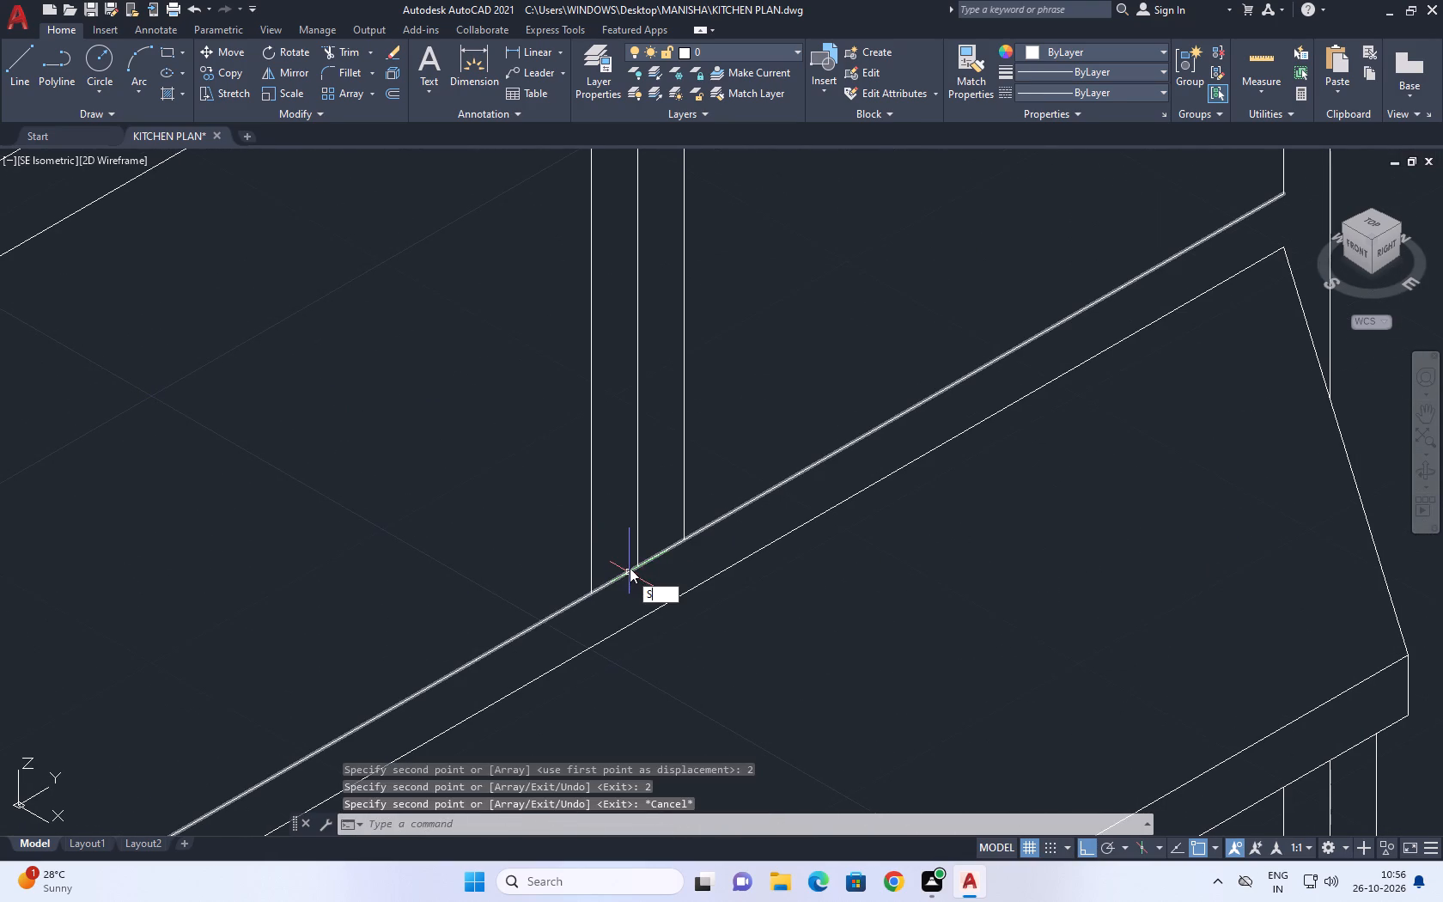
type("L")
key("space")
scroll(622, 560, "up", 4)
left_click(490, 643)
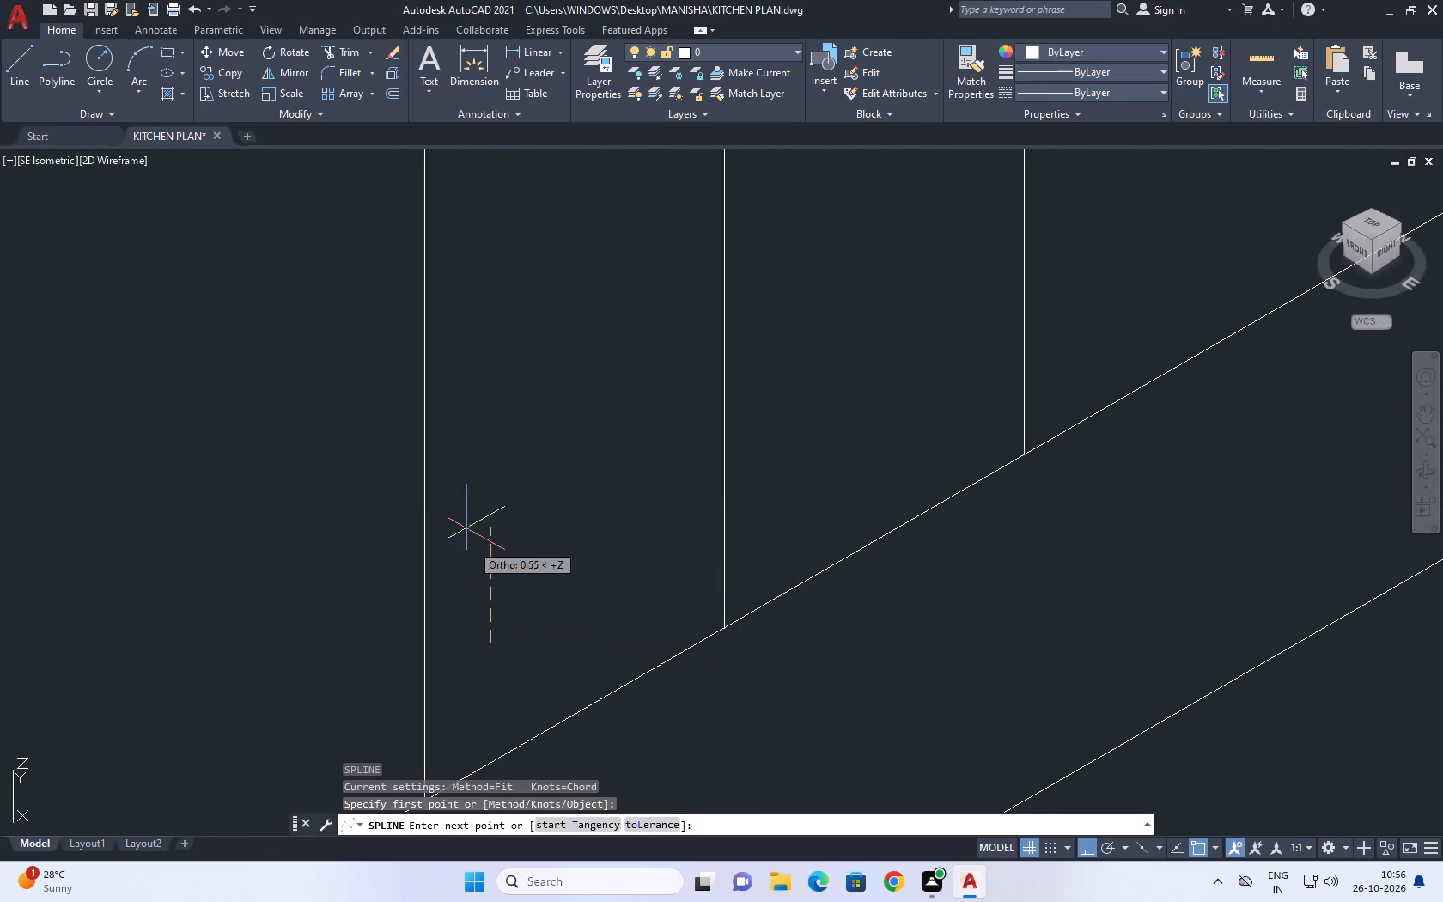
key("F8")
left_click(480, 529)
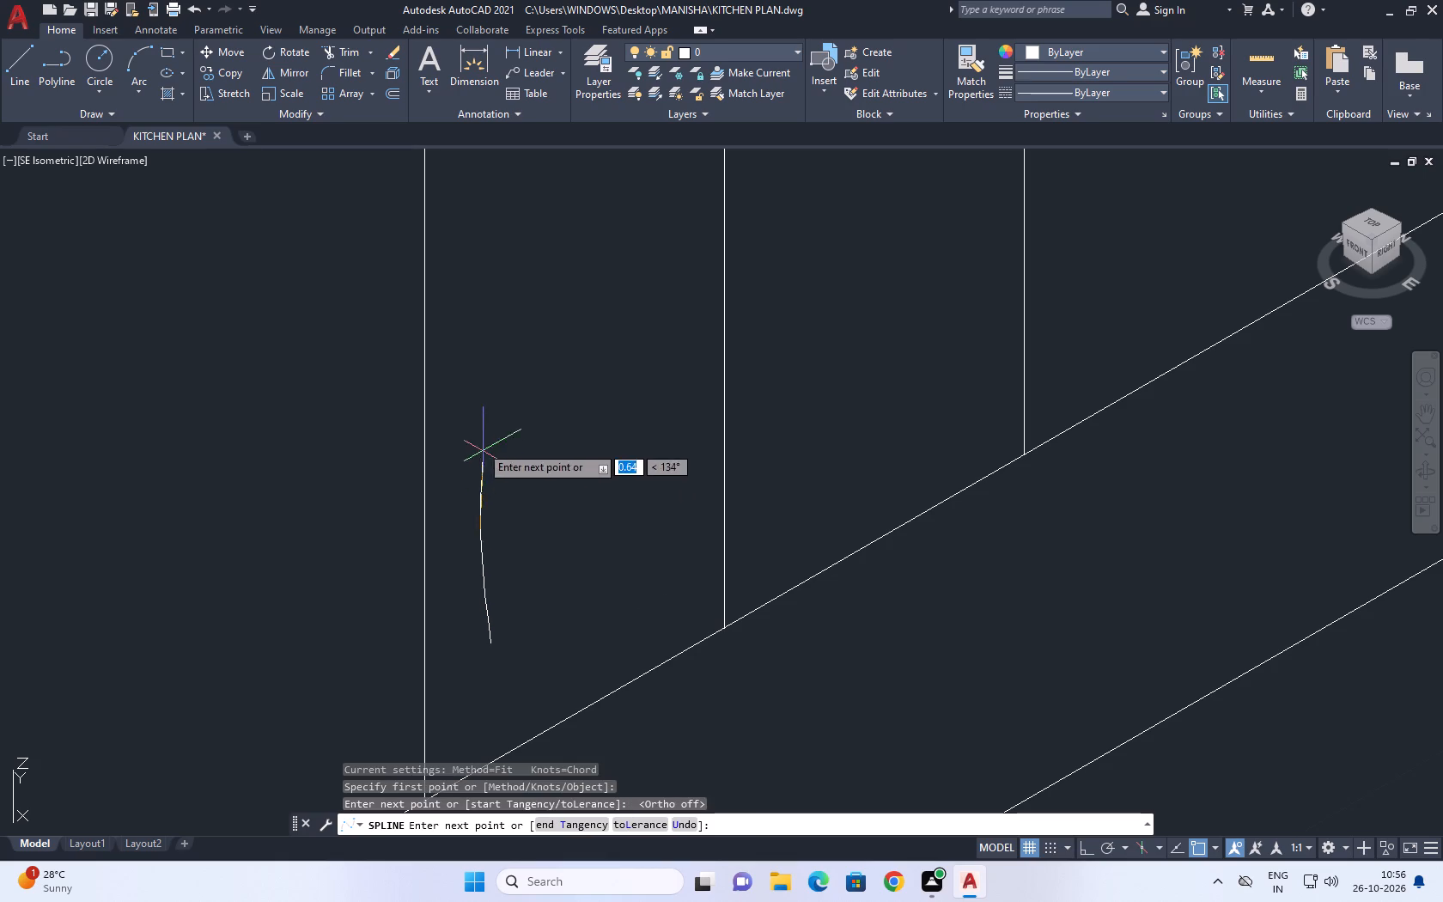
left_click(480, 418)
left_click(481, 362)
key("space")
Copy the handle spline a short distance toward the divider's centre line.
left_click(487, 402)
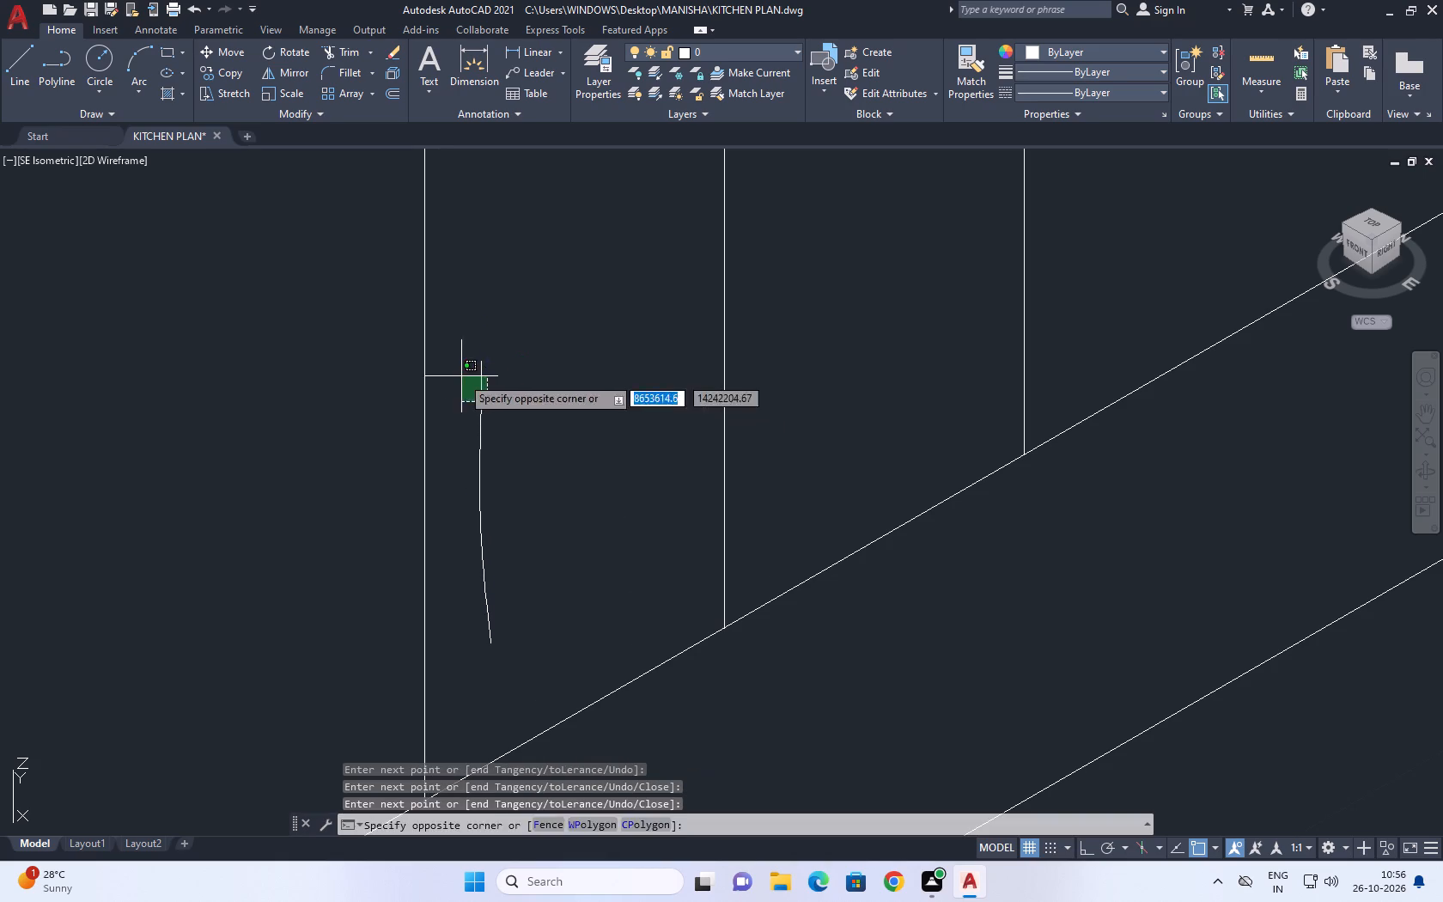
left_click(460, 372)
key("c")
key("o")
key("space")
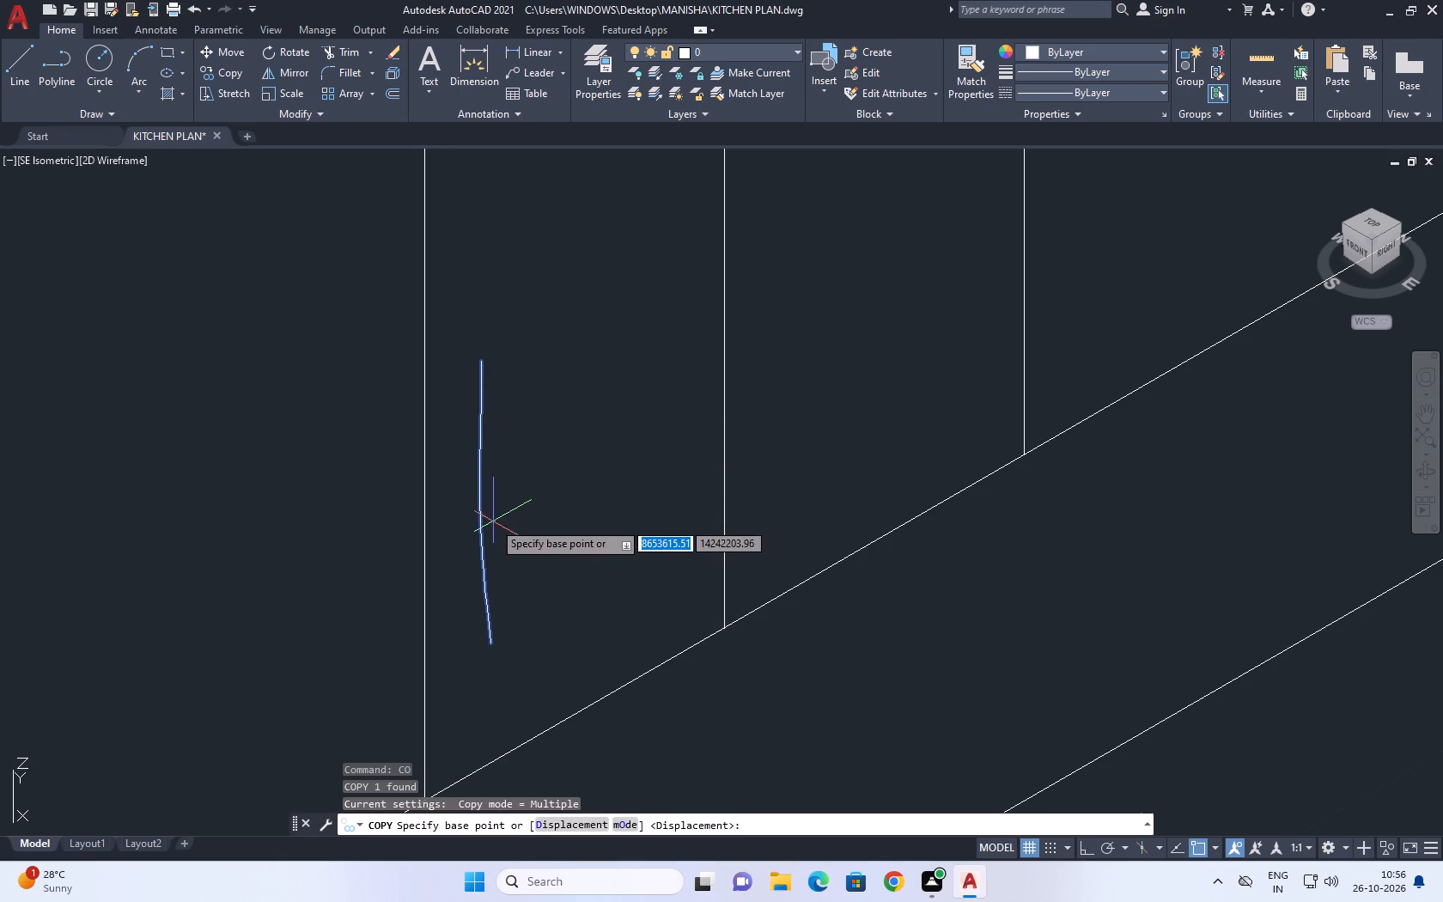
left_click(472, 524)
left_click(514, 521)
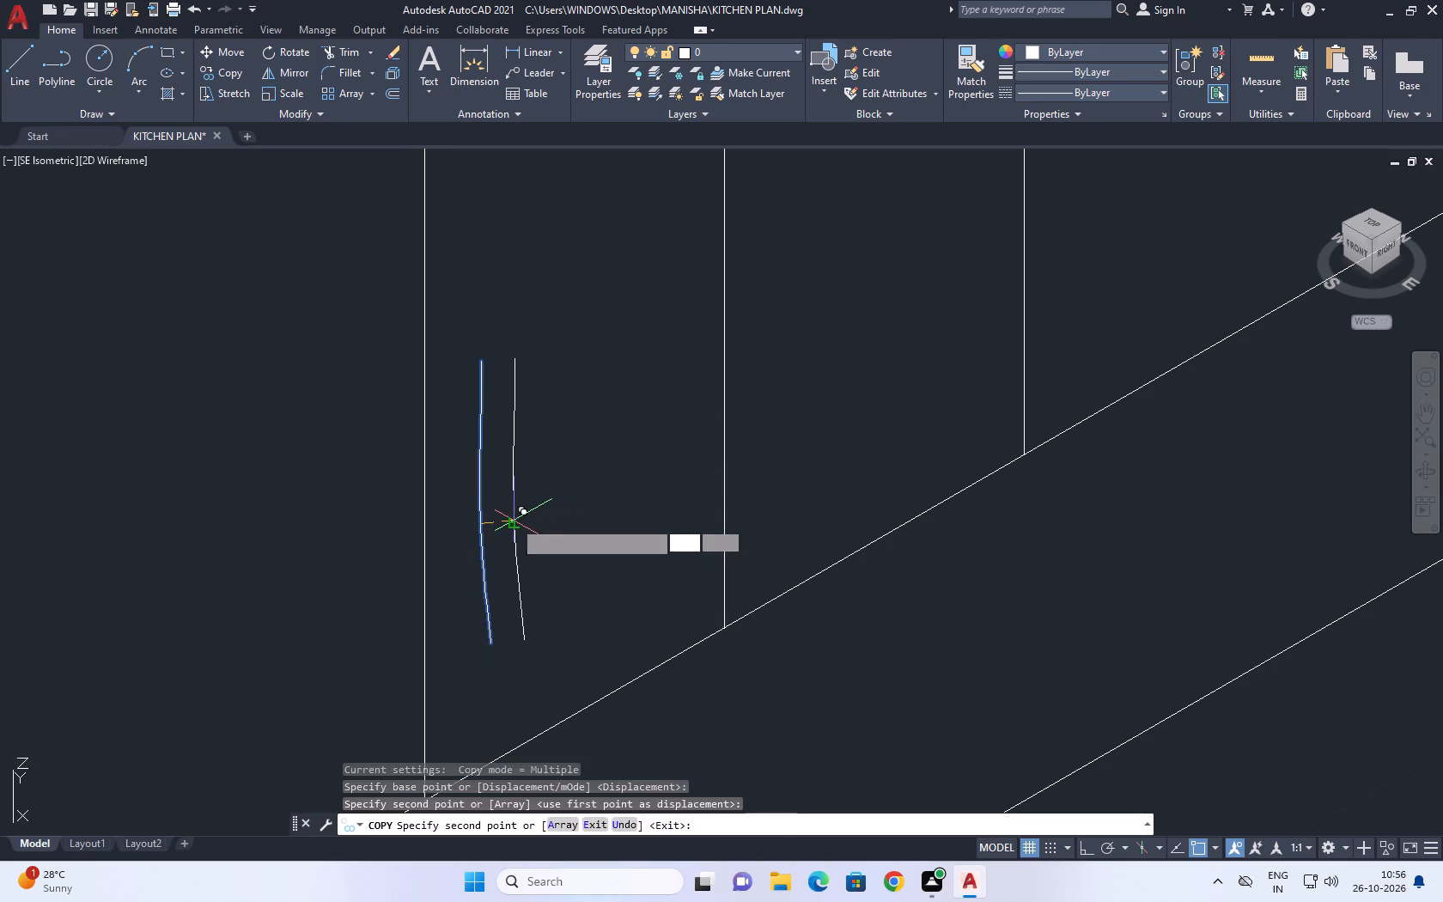
key("Escape")
Draw a three-point arc joining the upper ends of the two handle splines.
key("a")
type("V")
key("space")
scroll(469, 367, "up", 2)
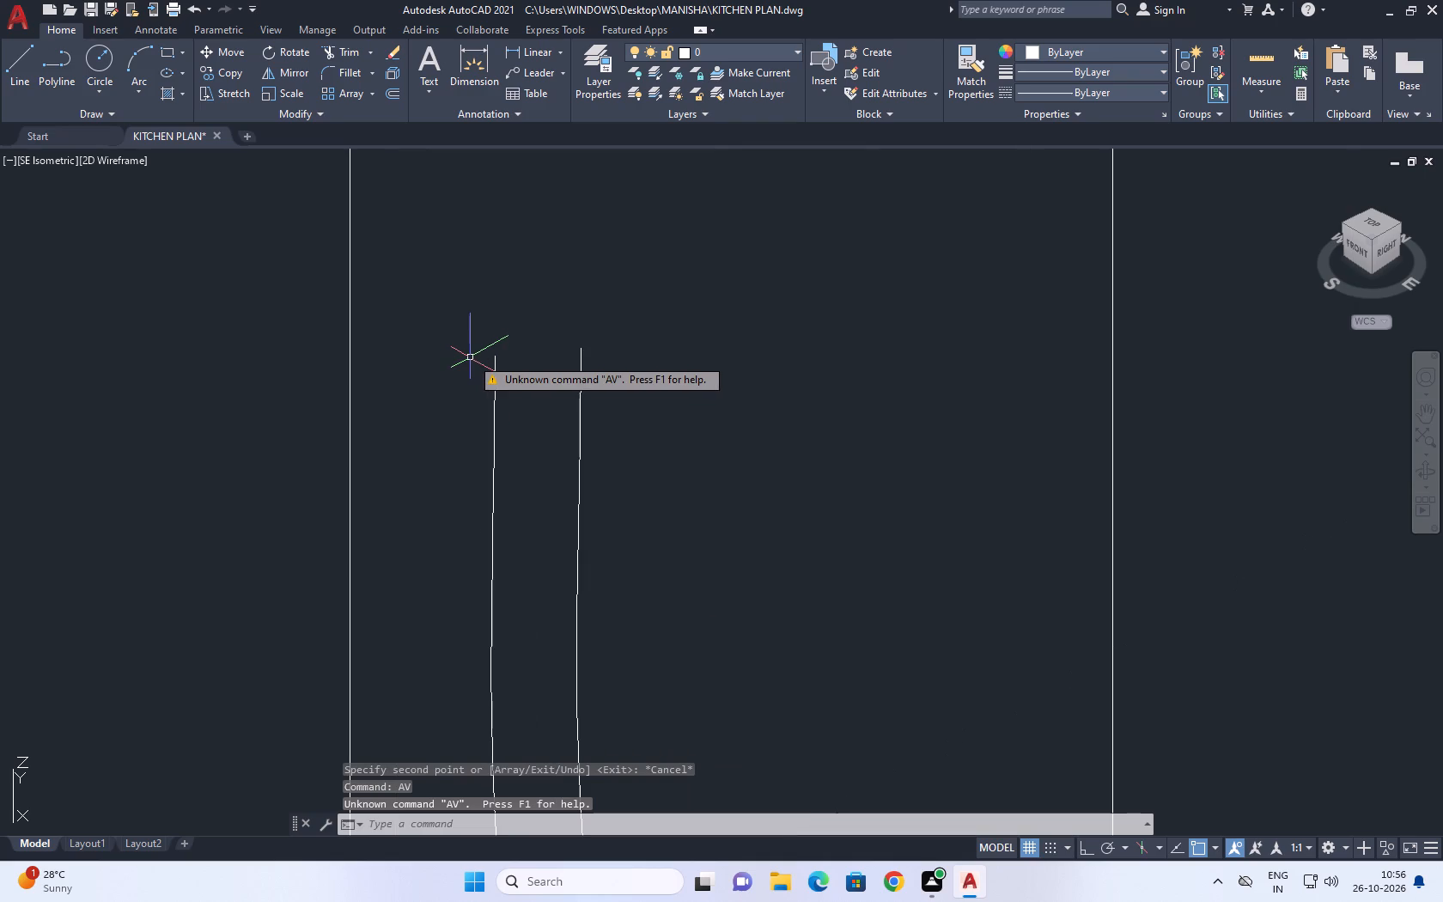
key("a")
key("space")
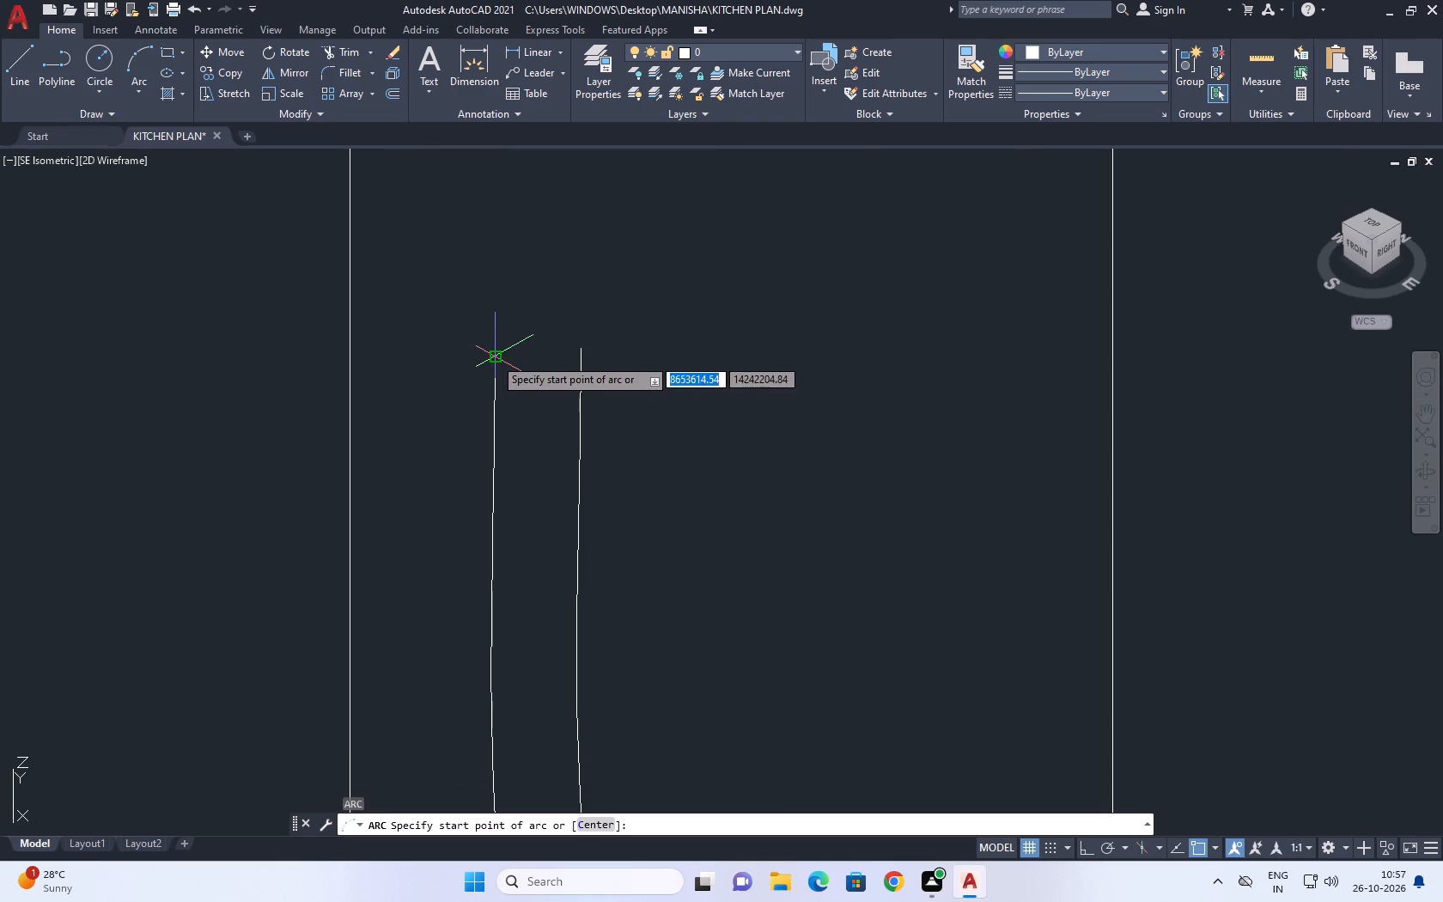
left_click(493, 352)
left_click(539, 321)
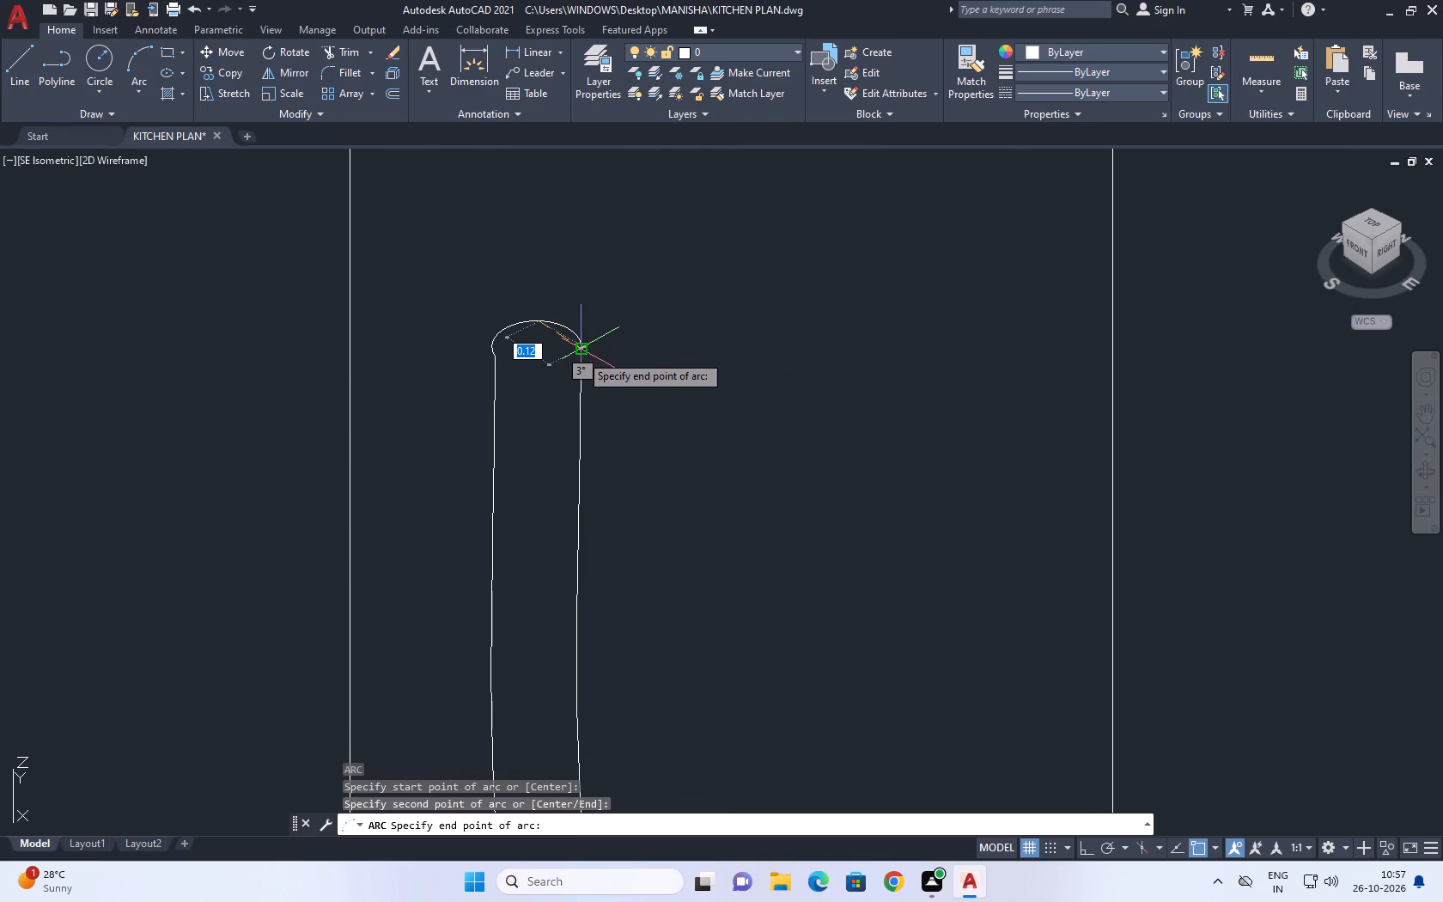
left_click(581, 354)
Flatten the handle's top arc by lowering its midpoint.
scroll(458, 298, "up", 1)
scroll(584, 347, "up", 2)
left_click_drag(594, 360, 575, 346)
left_click_drag(539, 313, 548, 320)
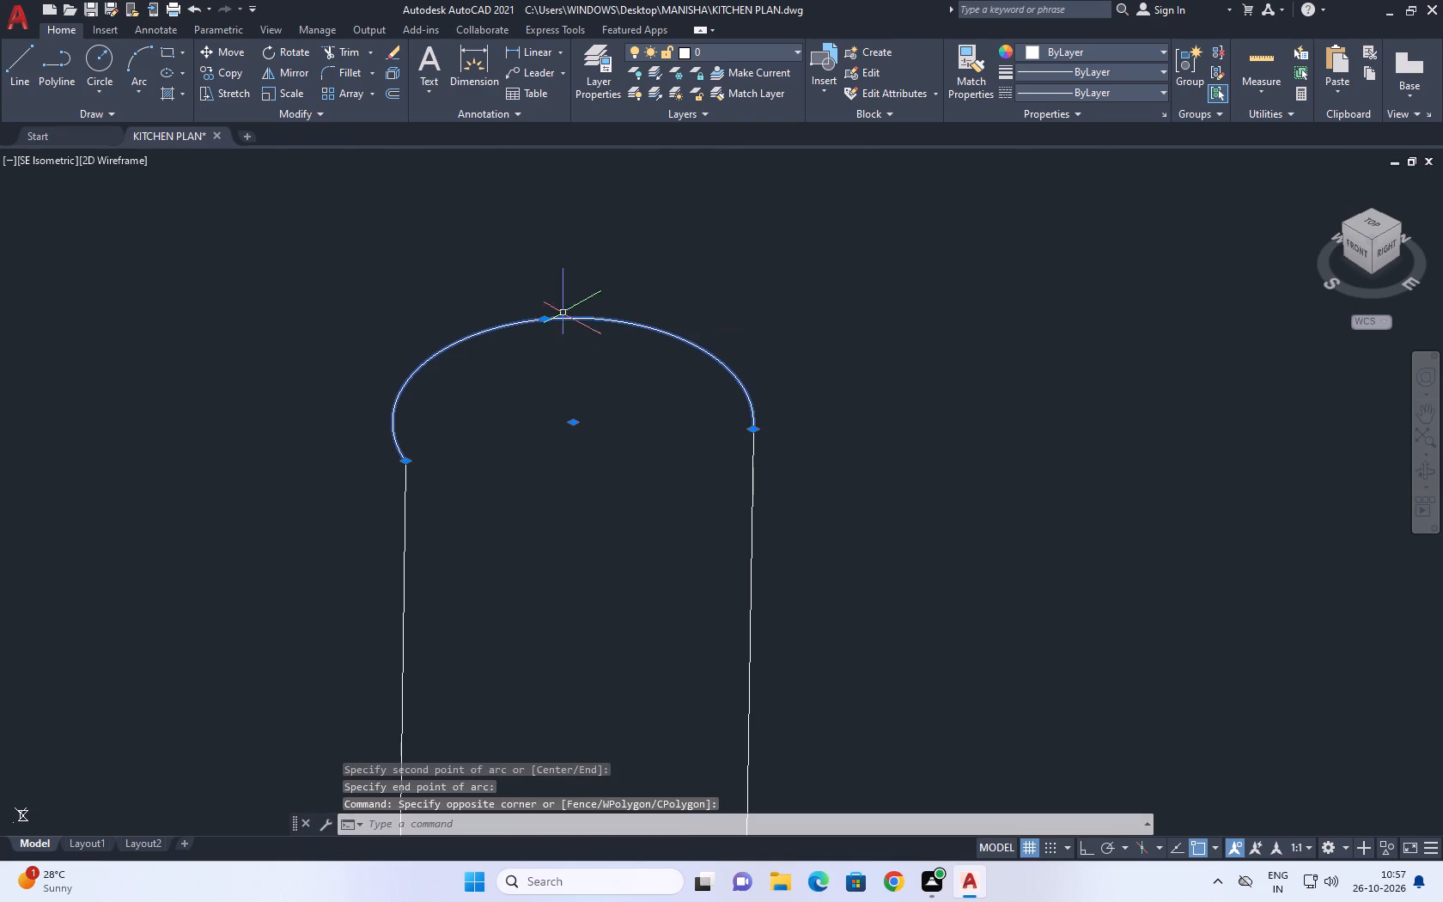
left_click(545, 320)
left_click_drag(558, 369, 575, 372)
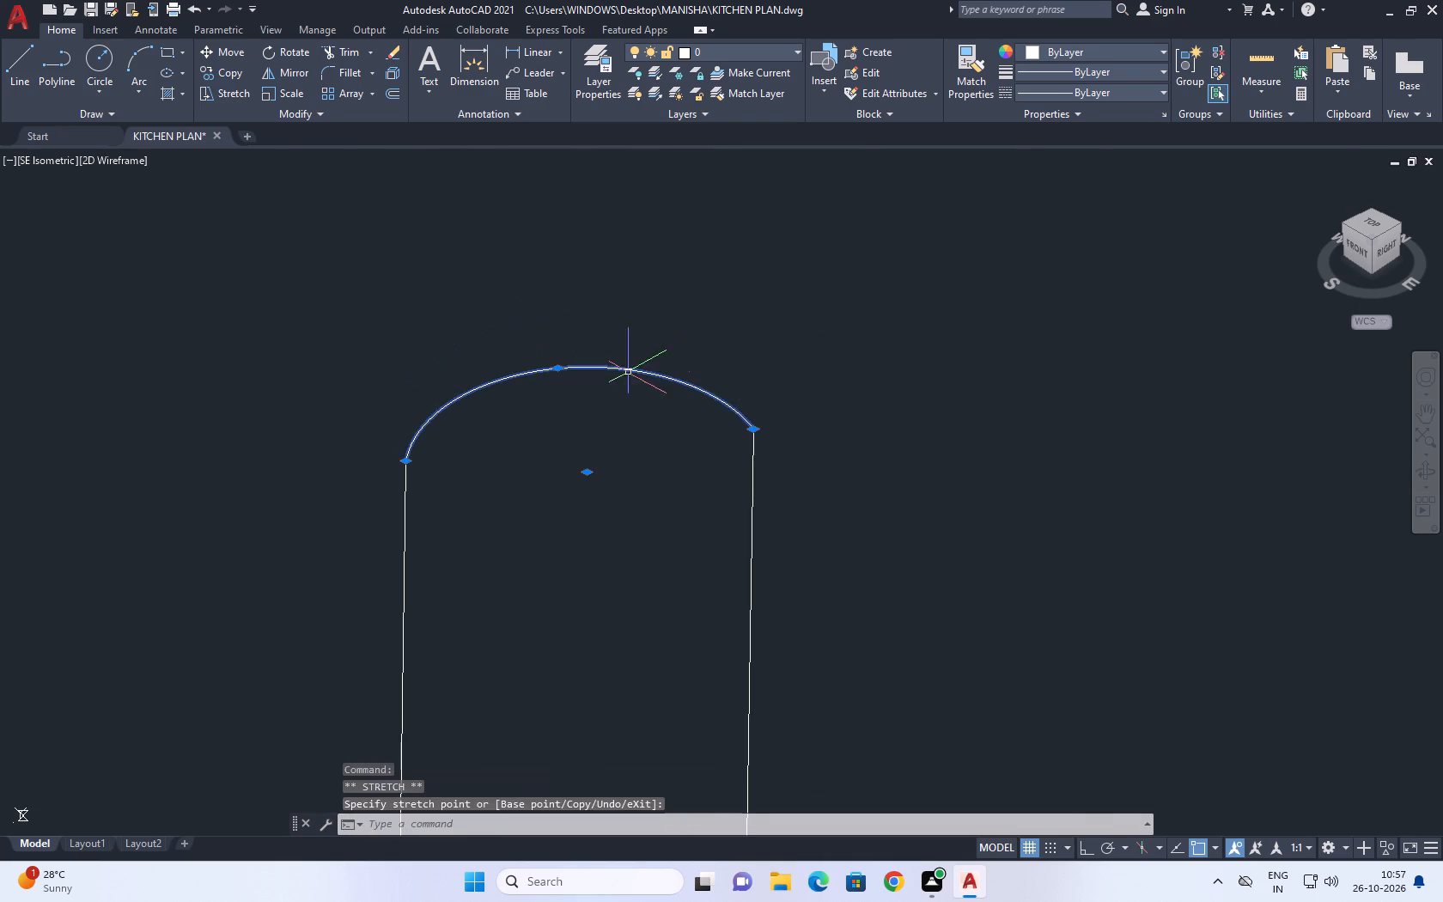
scroll(653, 326, "down", 5)
middle_click_drag(678, 373, 661, 338)
right_click(639, 289)
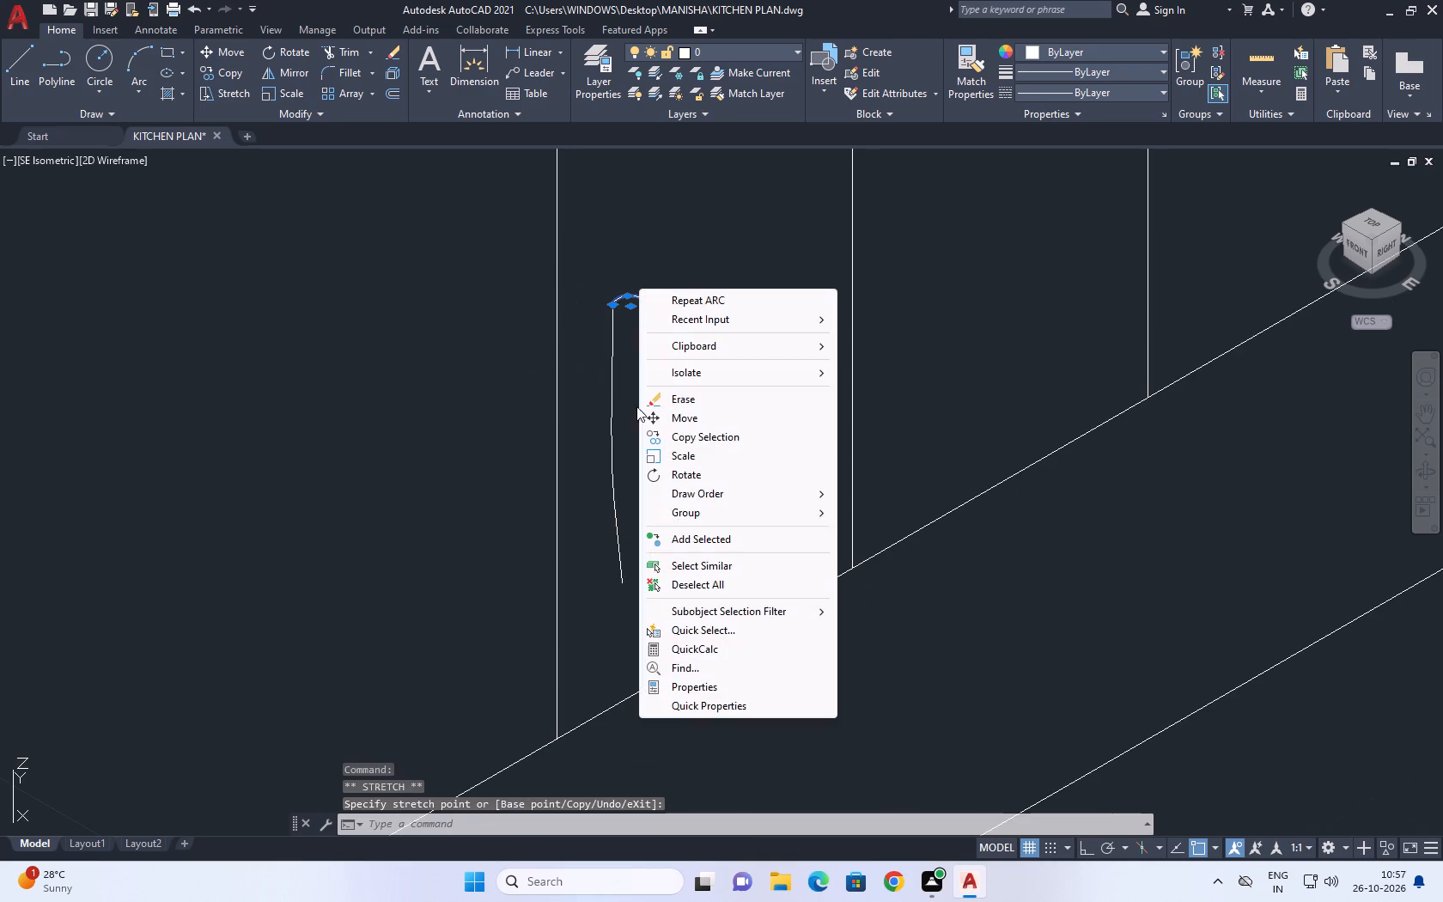
Draw a three-point arc joining the lower ends of the two handle splines.
left_click(704, 588)
left_click(135, 58)
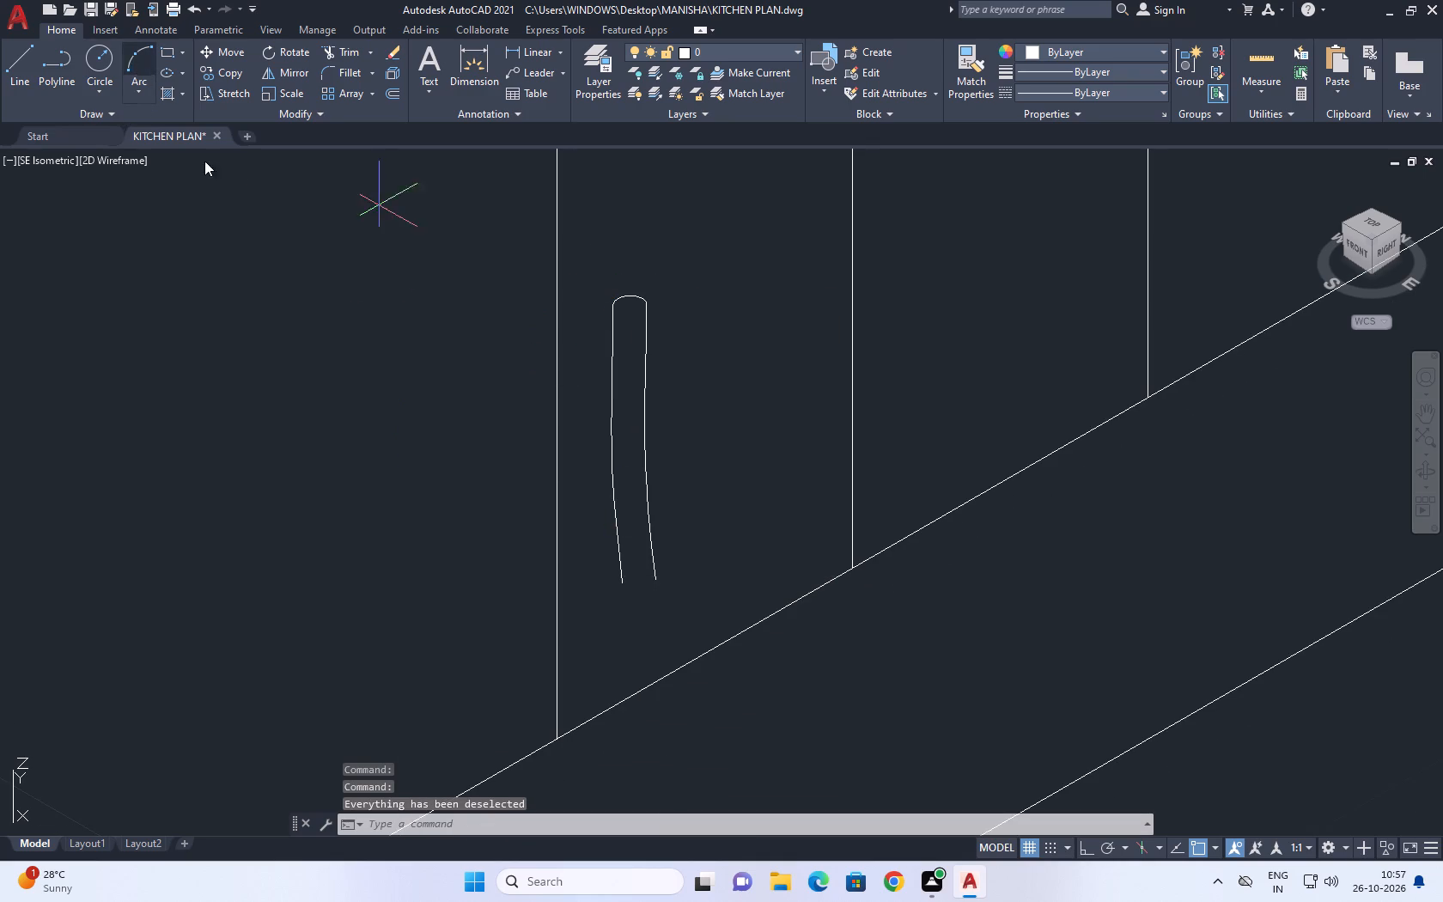
scroll(631, 582, "up", 2)
left_click(599, 587)
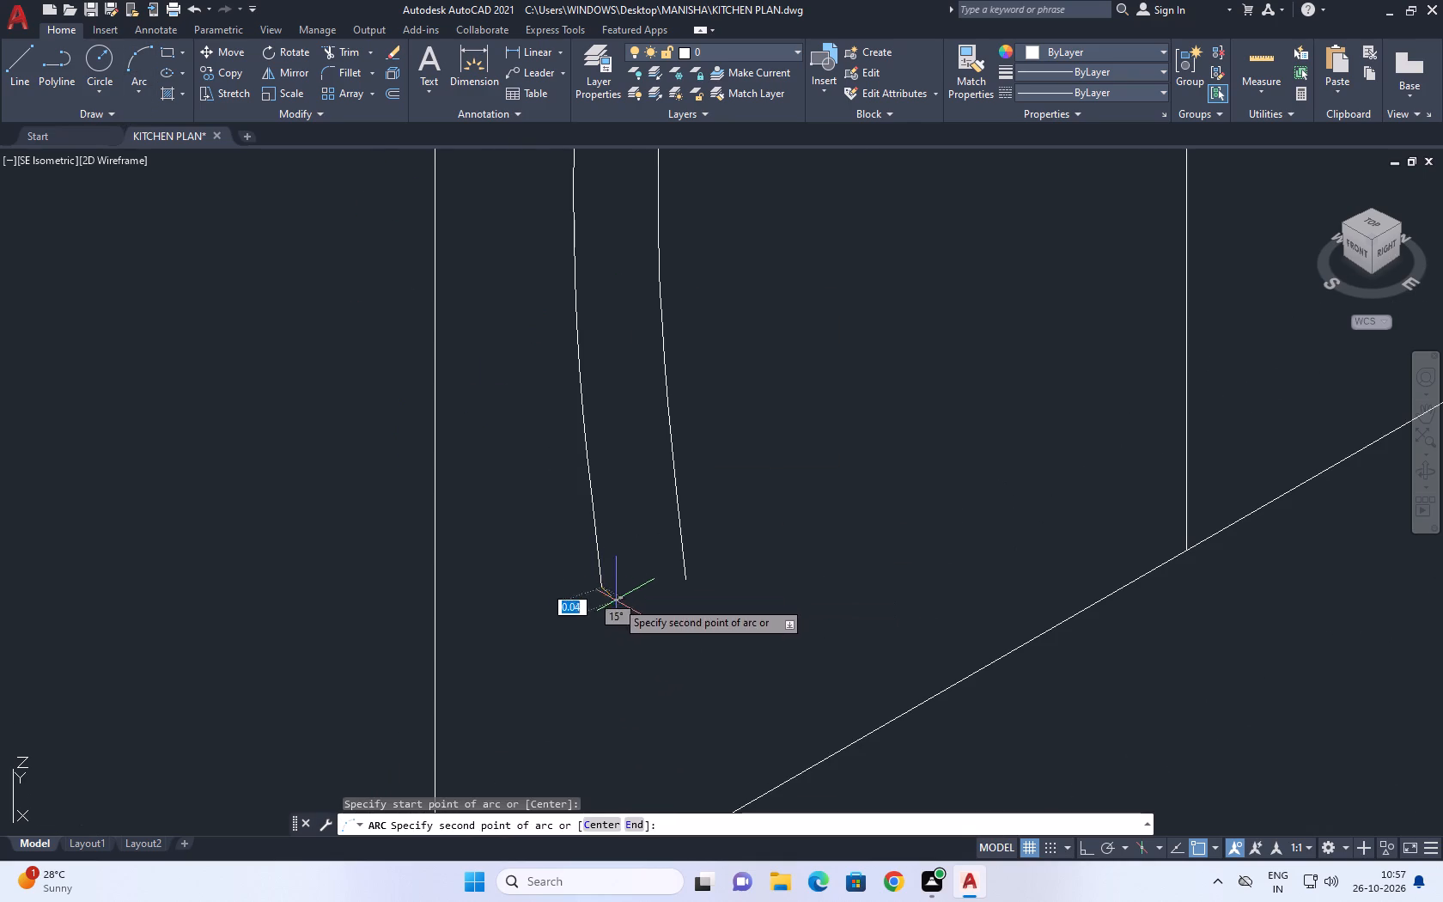
left_click(653, 613)
left_click(688, 576)
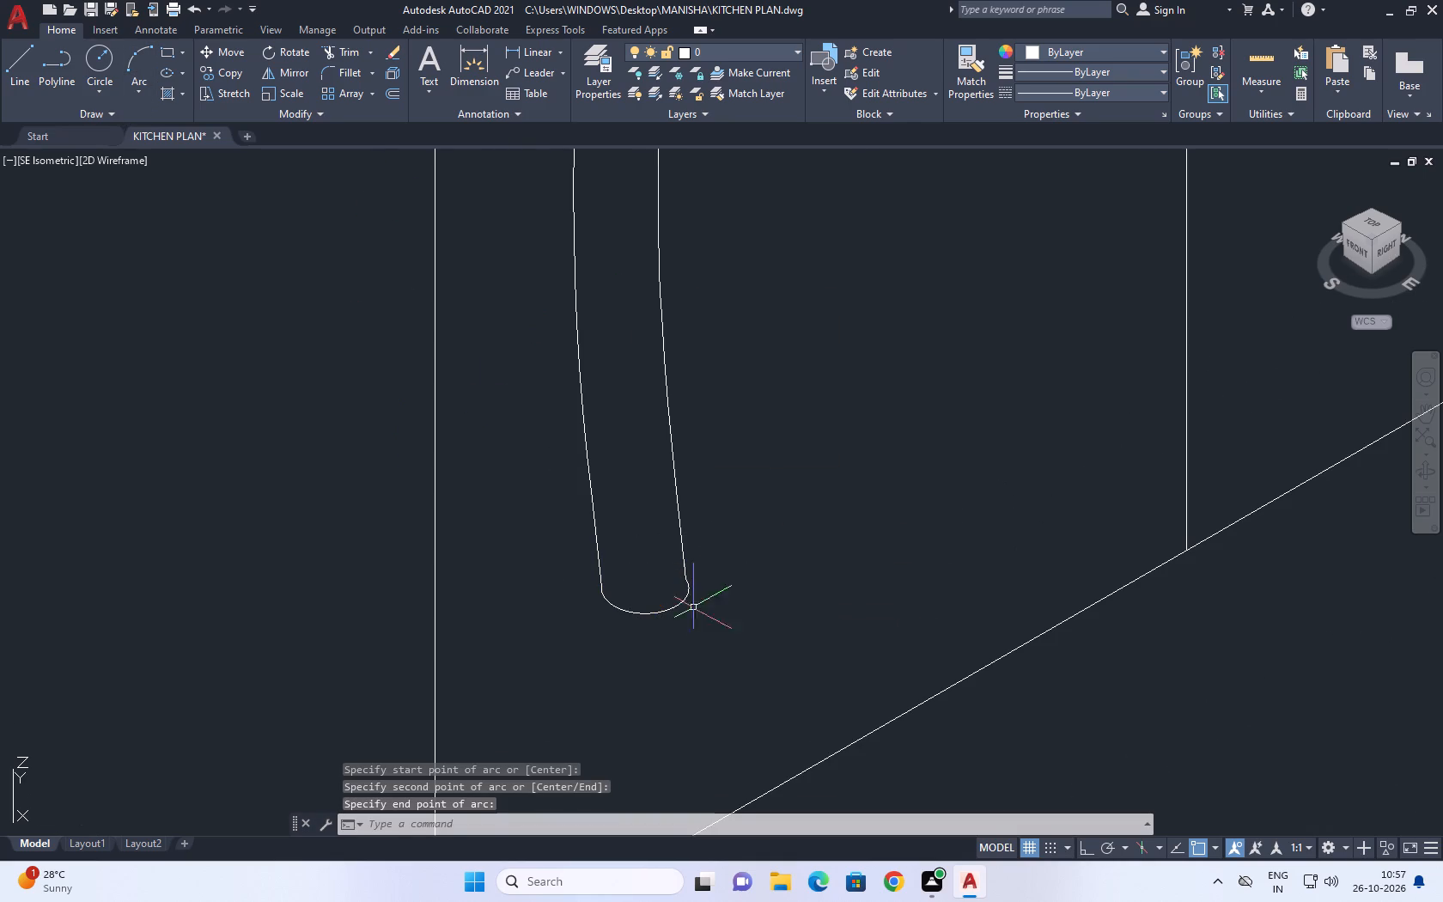
Flatten the handle's bottom arc by raising its midpoint.
scroll(656, 622, "up", 3)
left_click_drag(695, 623, 681, 613)
left_click(623, 545)
left_click(633, 590)
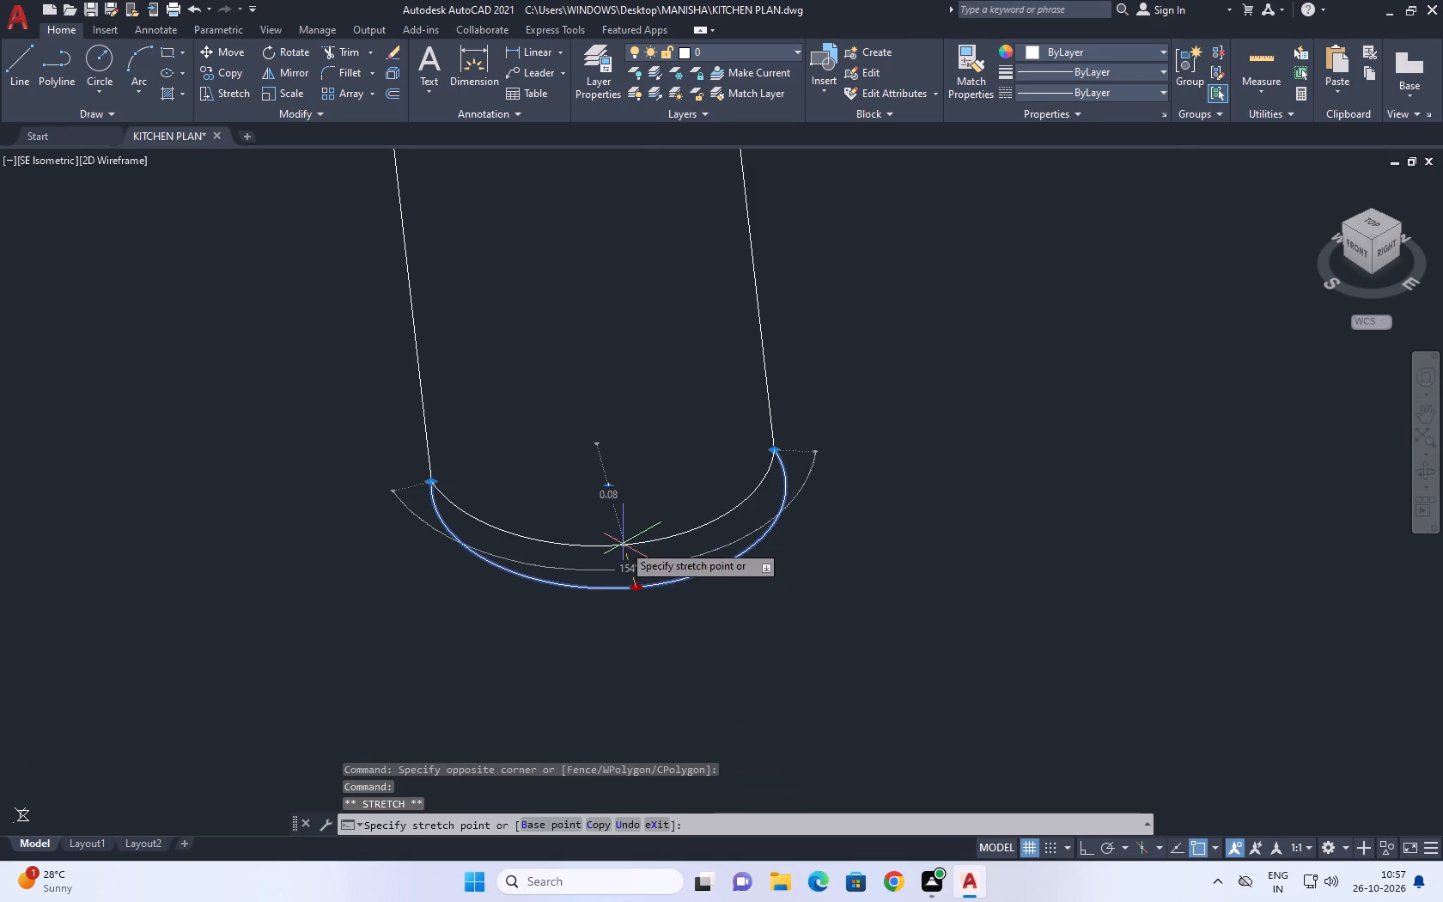
left_click(623, 544)
right_click_drag(710, 395, 707, 385)
left_click(758, 682)
Copy the complete handle across the divider's centre line onto the neighbouring door's frame.
scroll(748, 543, "down", 5)
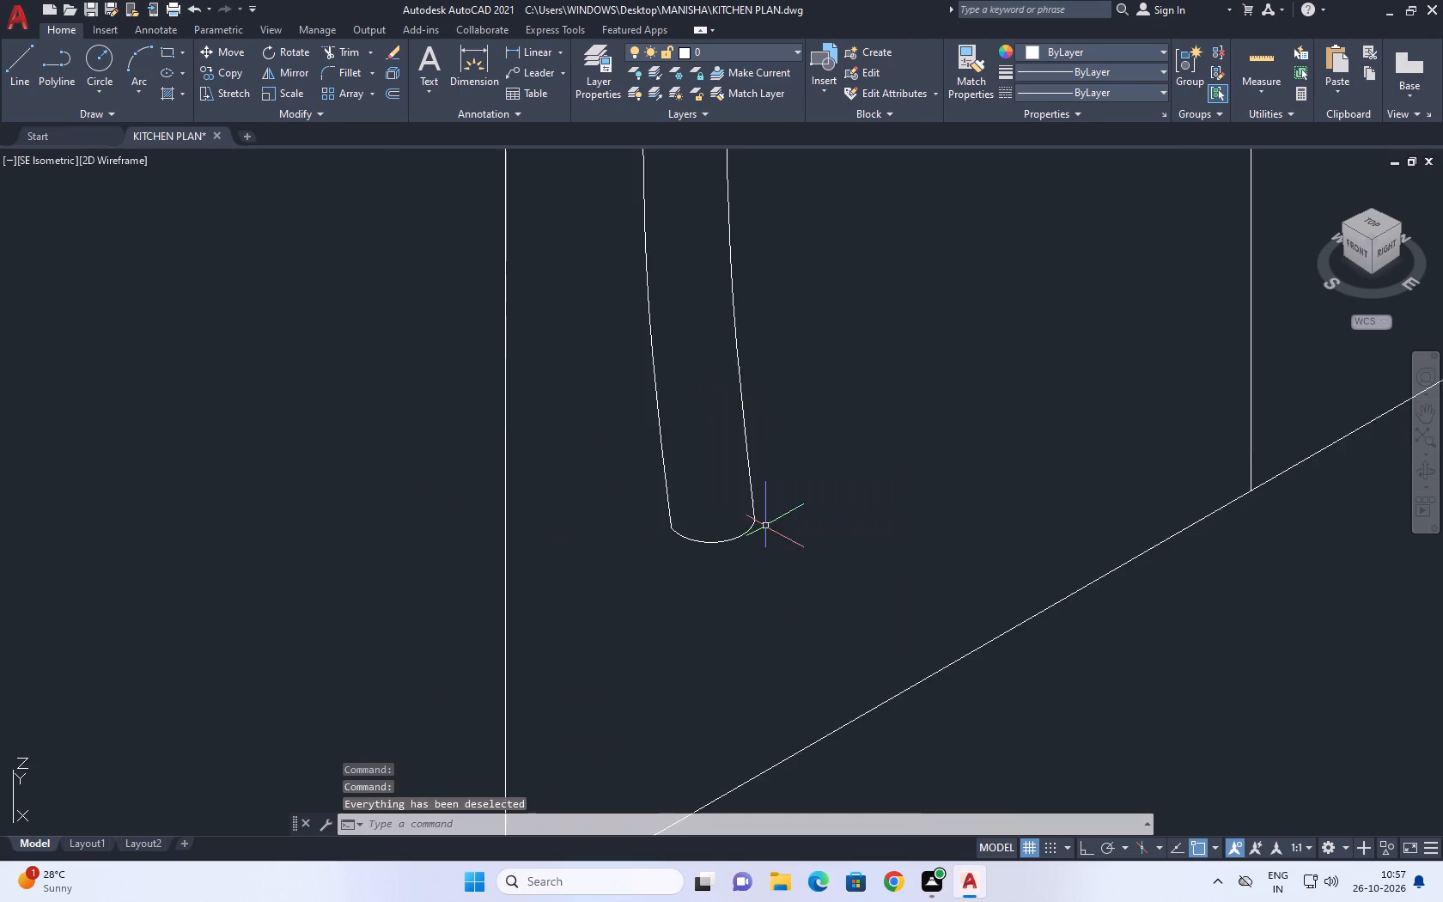
scroll(770, 520, "down", 4)
left_click_drag(705, 391, 712, 399)
left_click(795, 579)
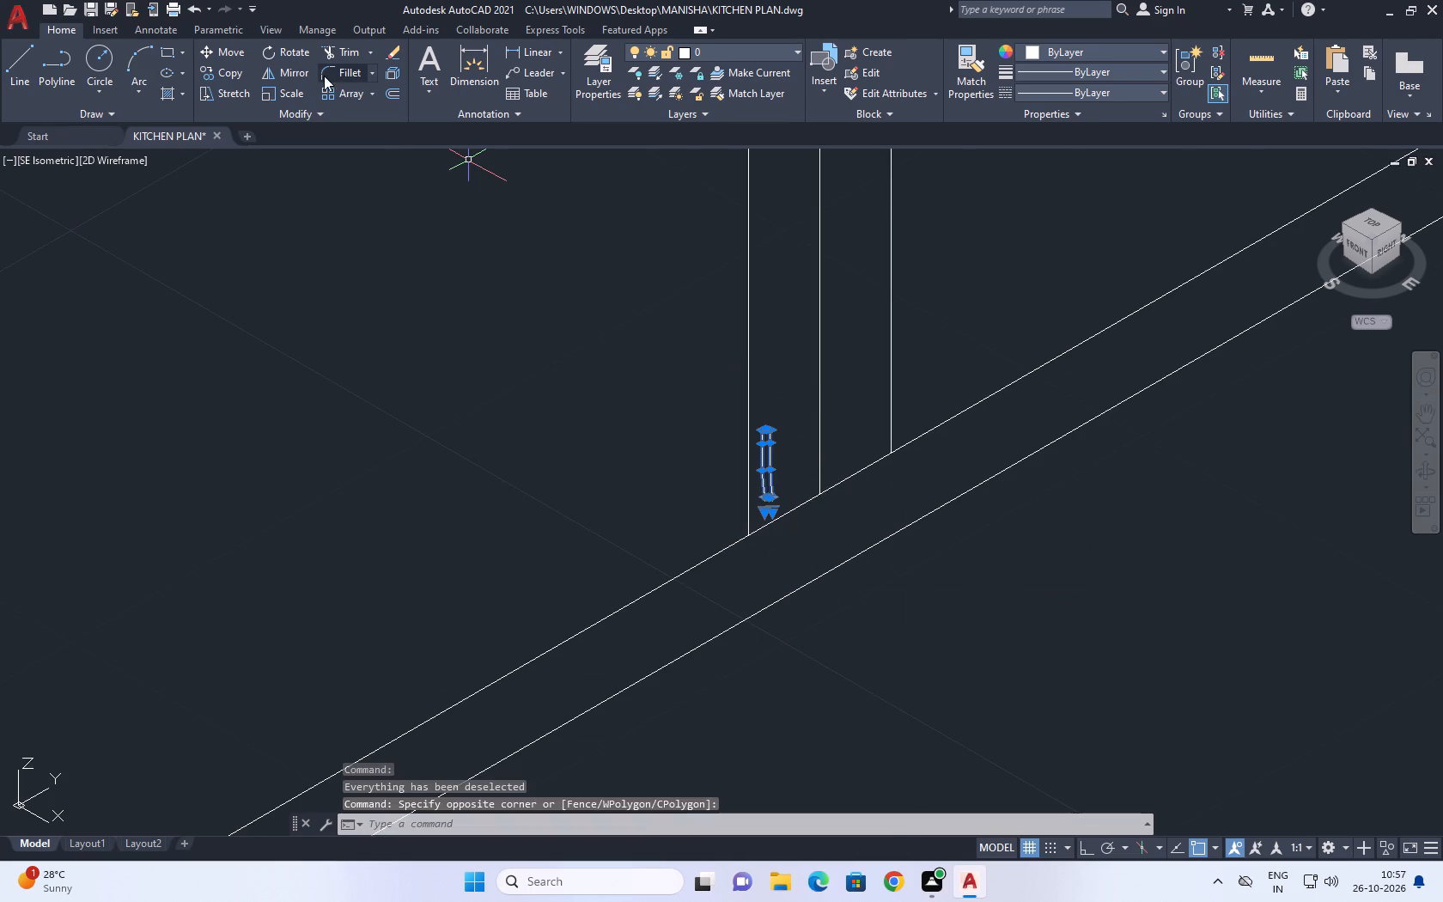
left_click(240, 70)
left_click(765, 497)
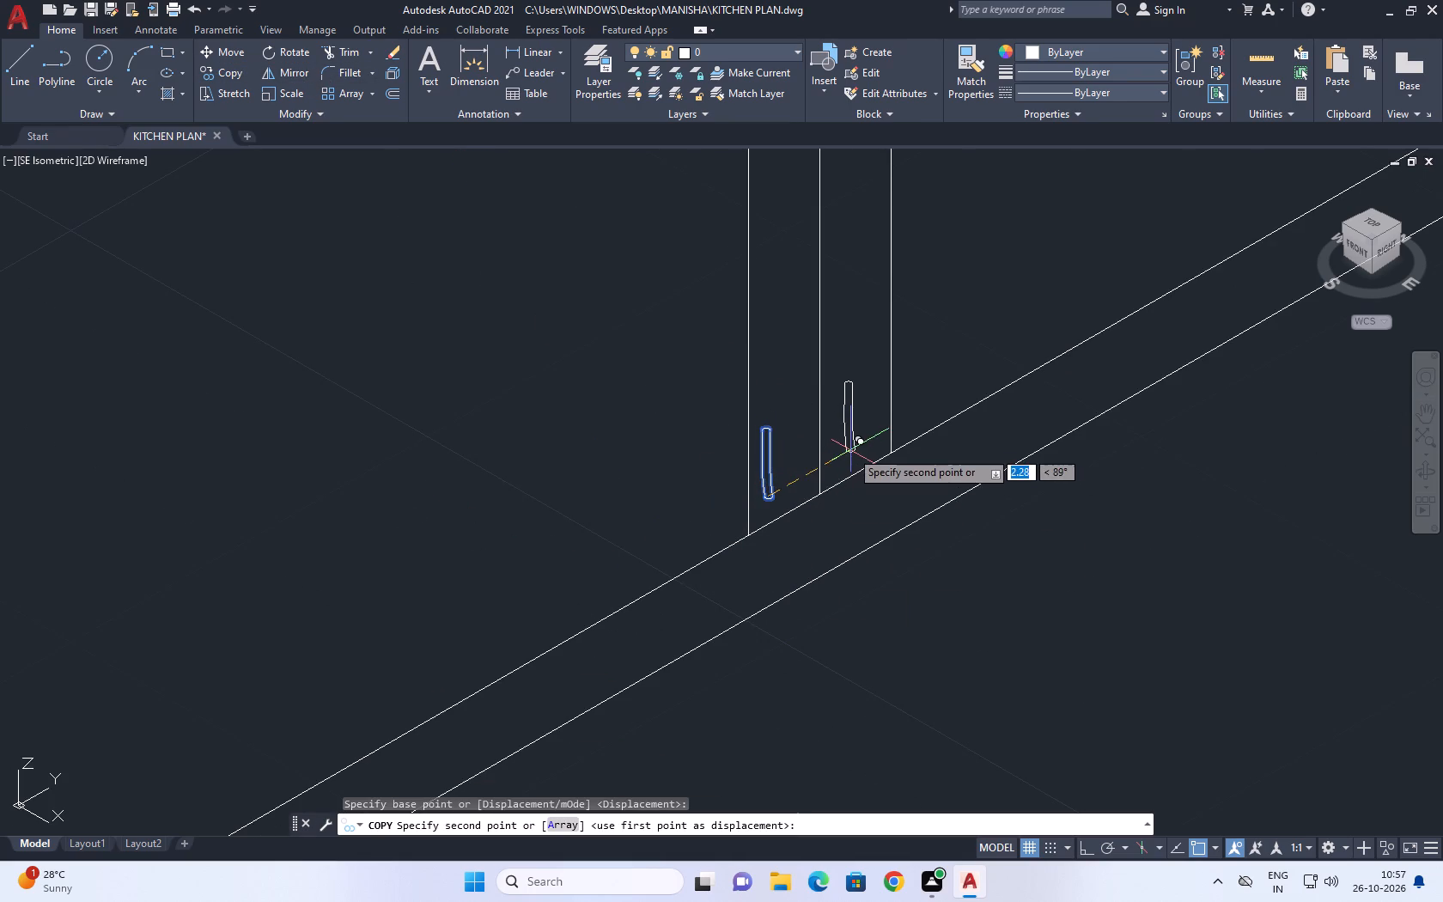
left_click(850, 452)
right_click(887, 351)
left_click(932, 384)
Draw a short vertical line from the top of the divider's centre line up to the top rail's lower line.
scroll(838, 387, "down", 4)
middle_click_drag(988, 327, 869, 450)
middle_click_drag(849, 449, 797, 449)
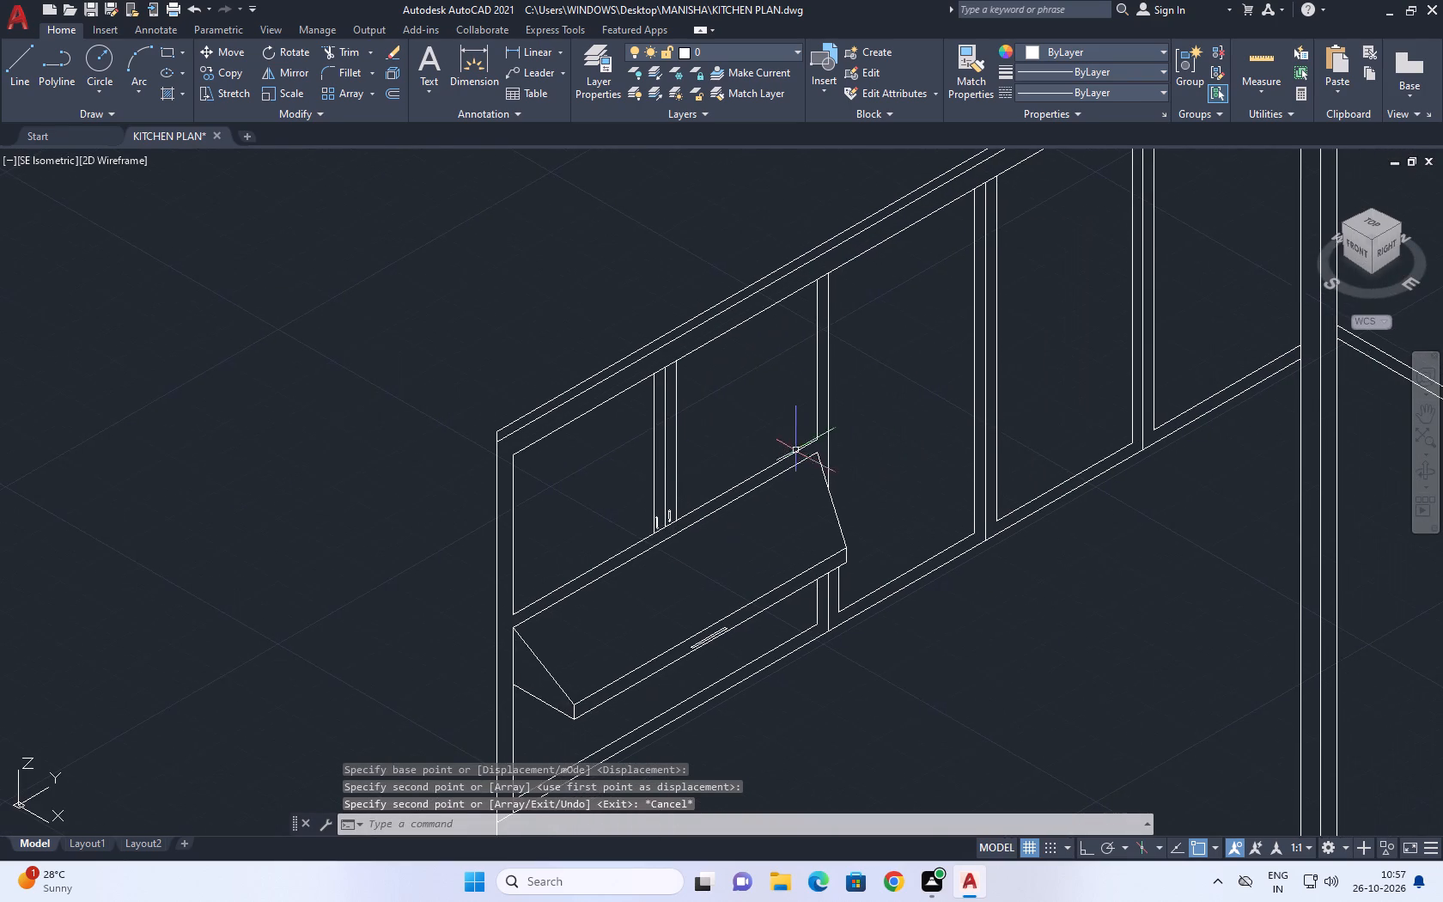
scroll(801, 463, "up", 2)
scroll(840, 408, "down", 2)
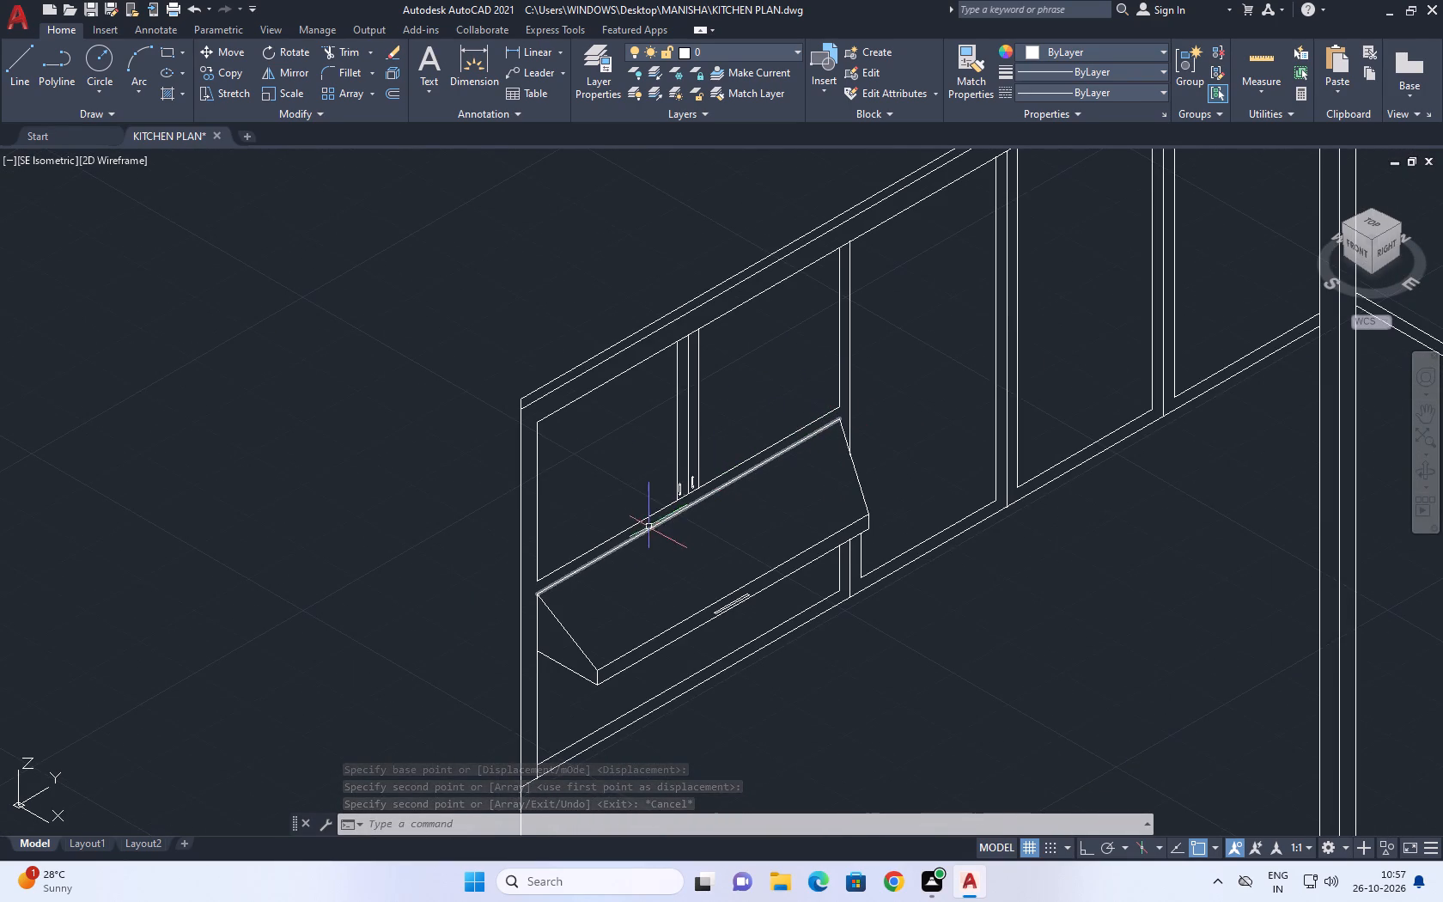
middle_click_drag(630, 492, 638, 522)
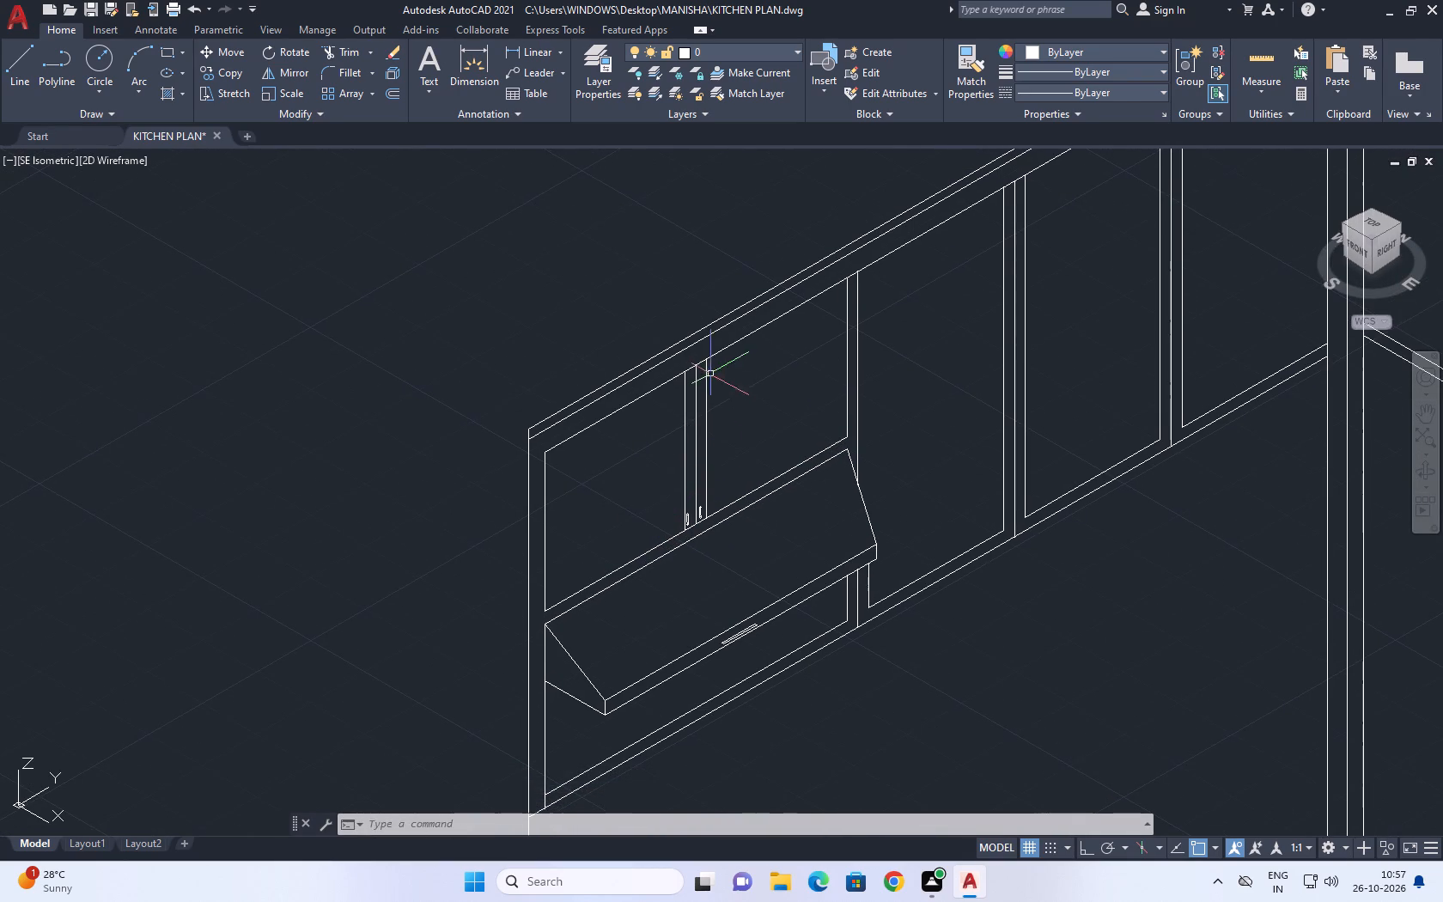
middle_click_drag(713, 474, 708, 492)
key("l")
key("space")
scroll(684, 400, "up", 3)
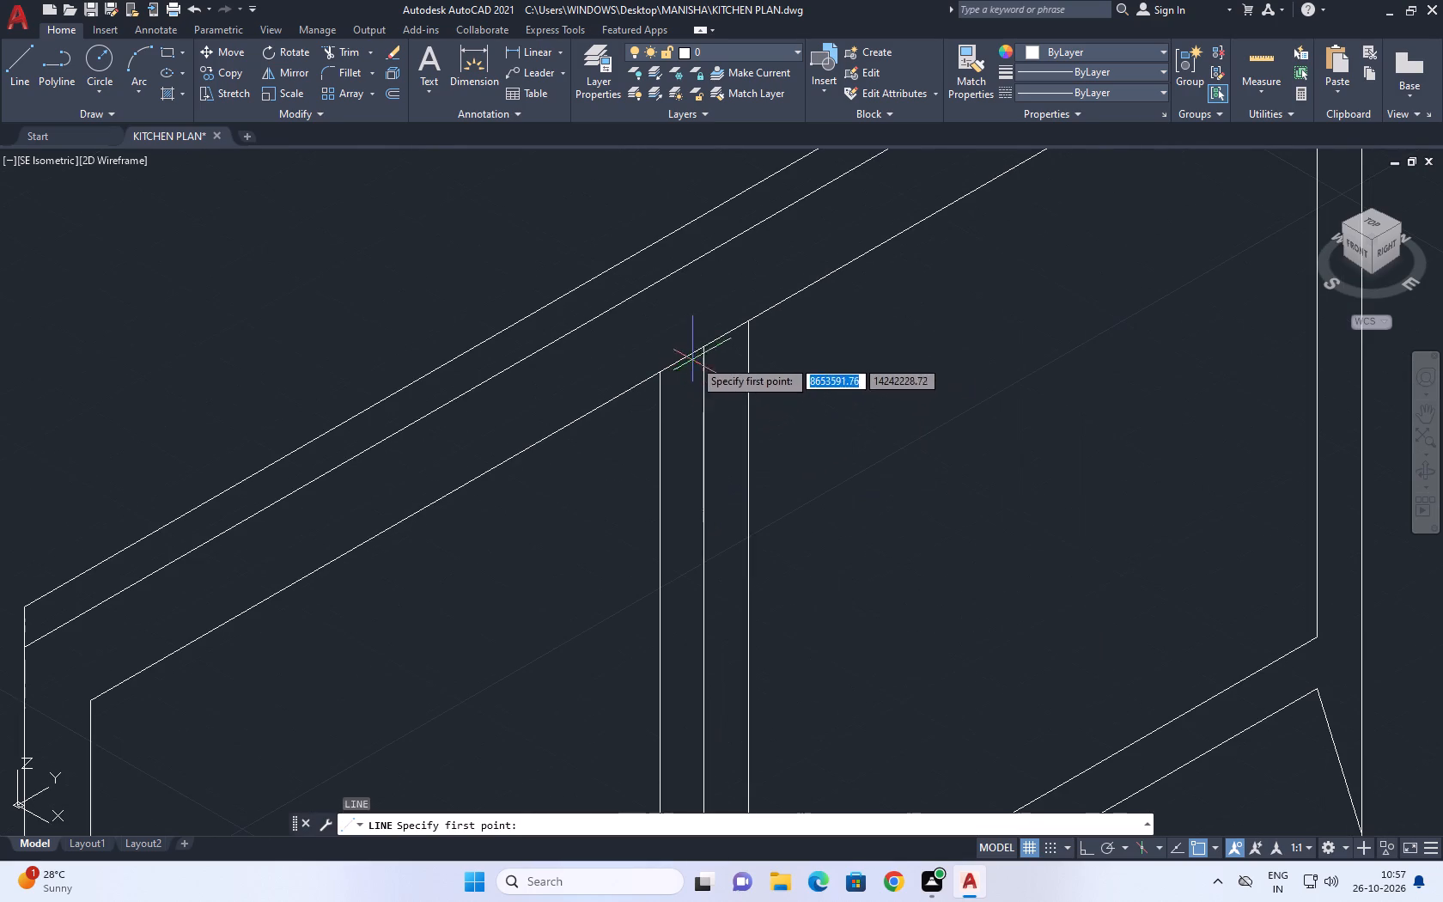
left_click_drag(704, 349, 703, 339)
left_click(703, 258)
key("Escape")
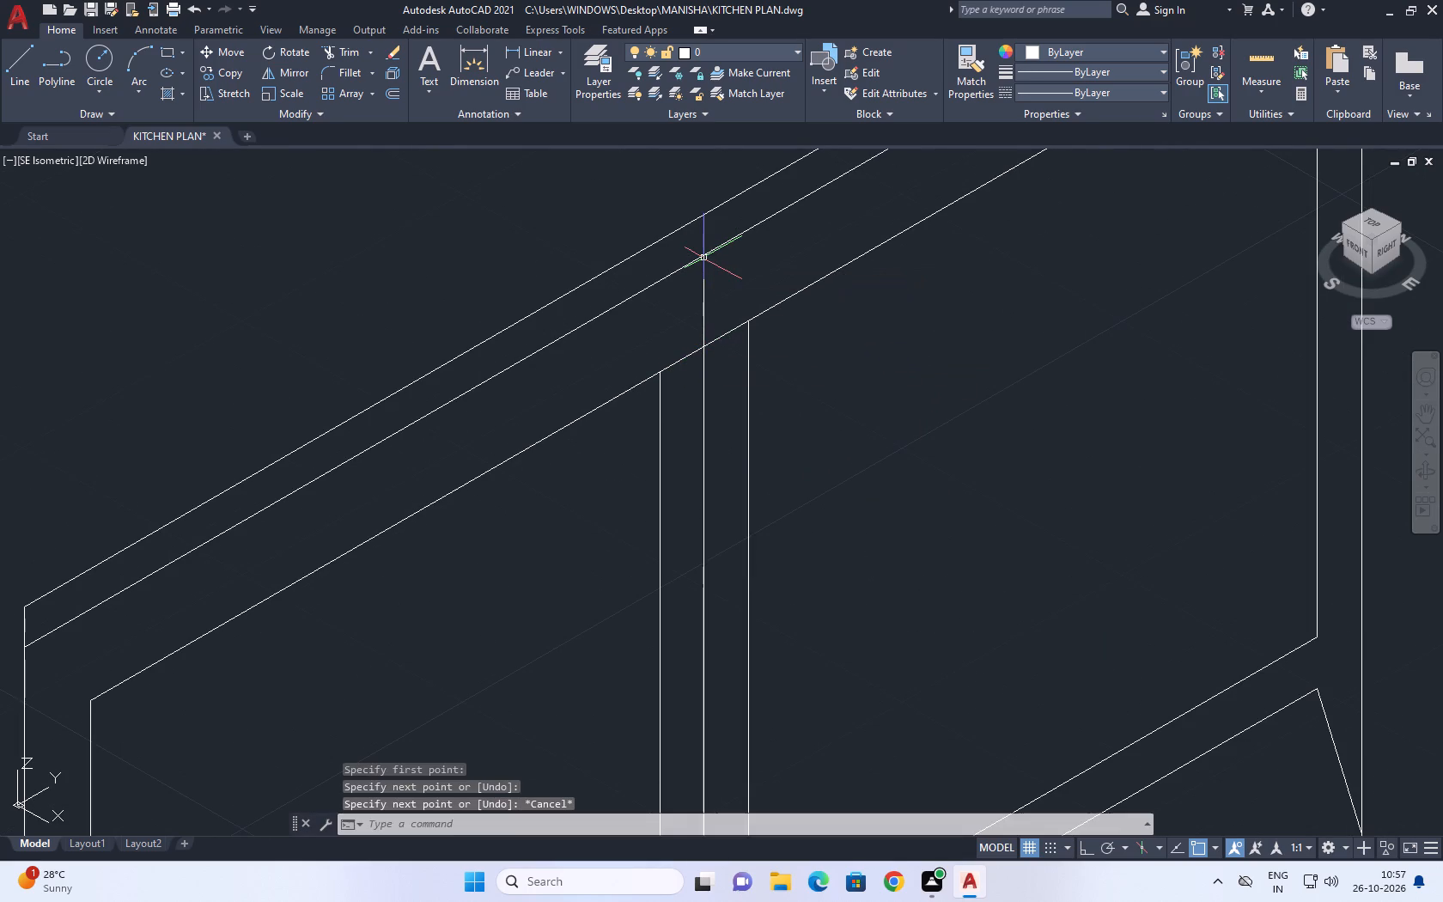
With Ortho on, draw a vertical centre line from the top rail's lower line down to the sloped projection's upper edge.
type("L")
key("space")
left_click(703, 256)
scroll(715, 229, "down", 2)
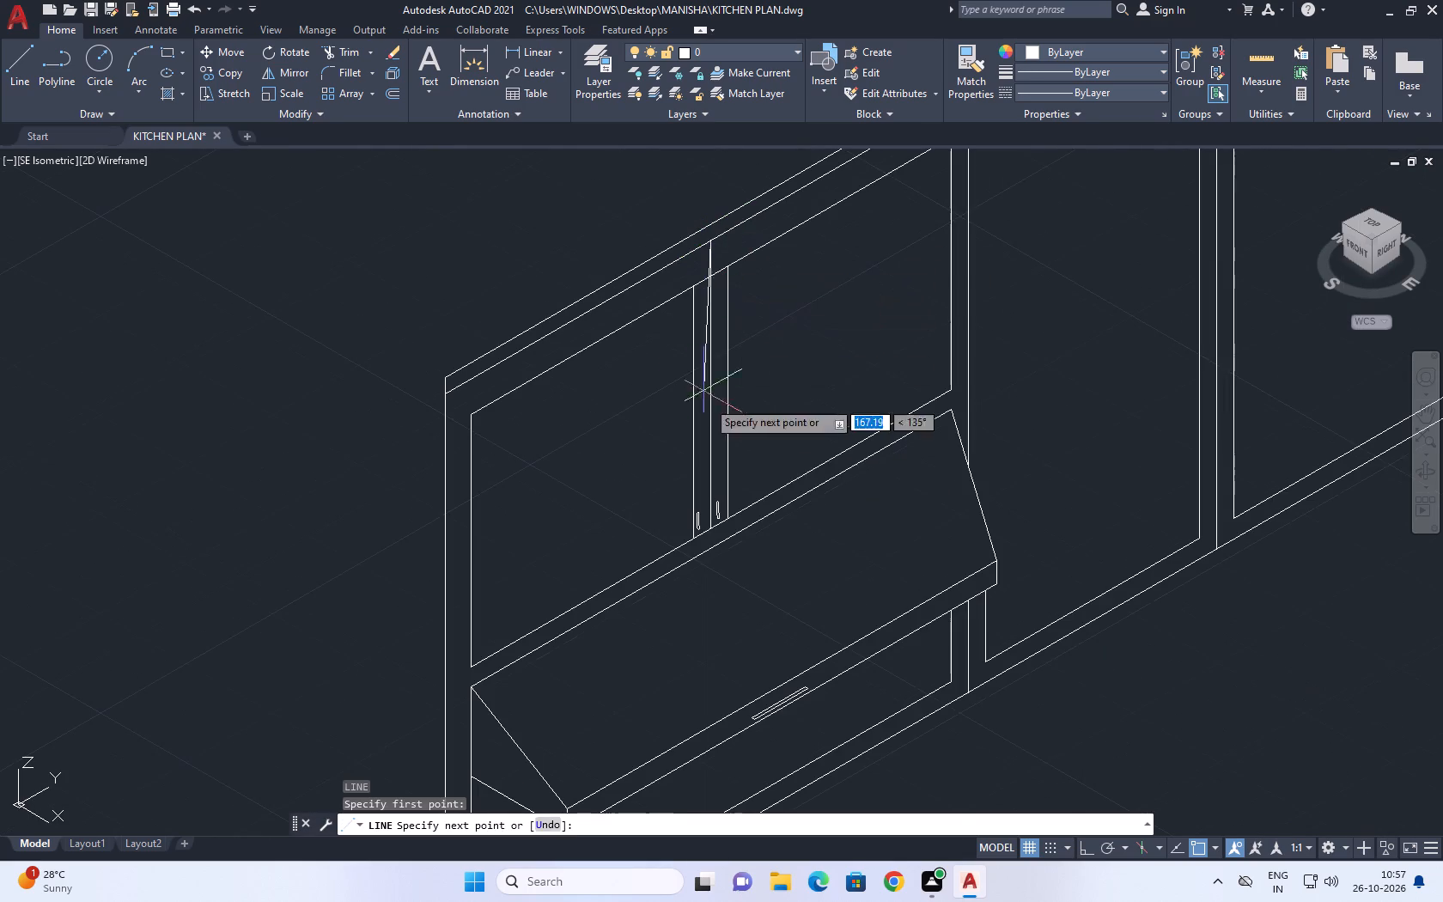
scroll(715, 543, "up", 2)
key("F8")
scroll(701, 550, "up", 2)
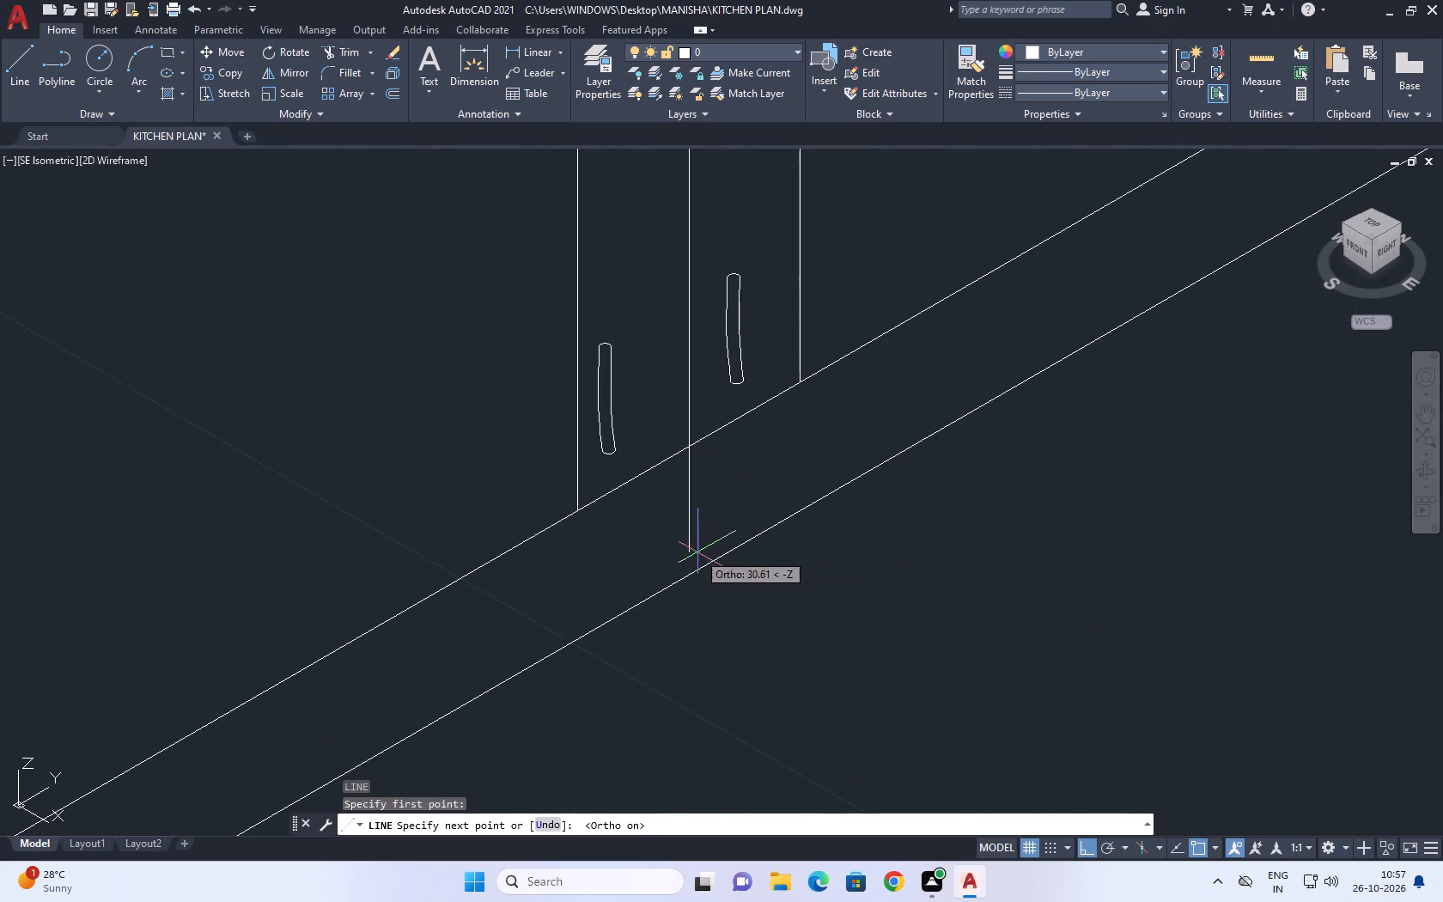
left_click(686, 576)
key("Escape")
Erase the old divider centre line and the short segment above it, keeping the new full-height line.
scroll(696, 429, "down", 3)
middle_click_drag(689, 368, 707, 565)
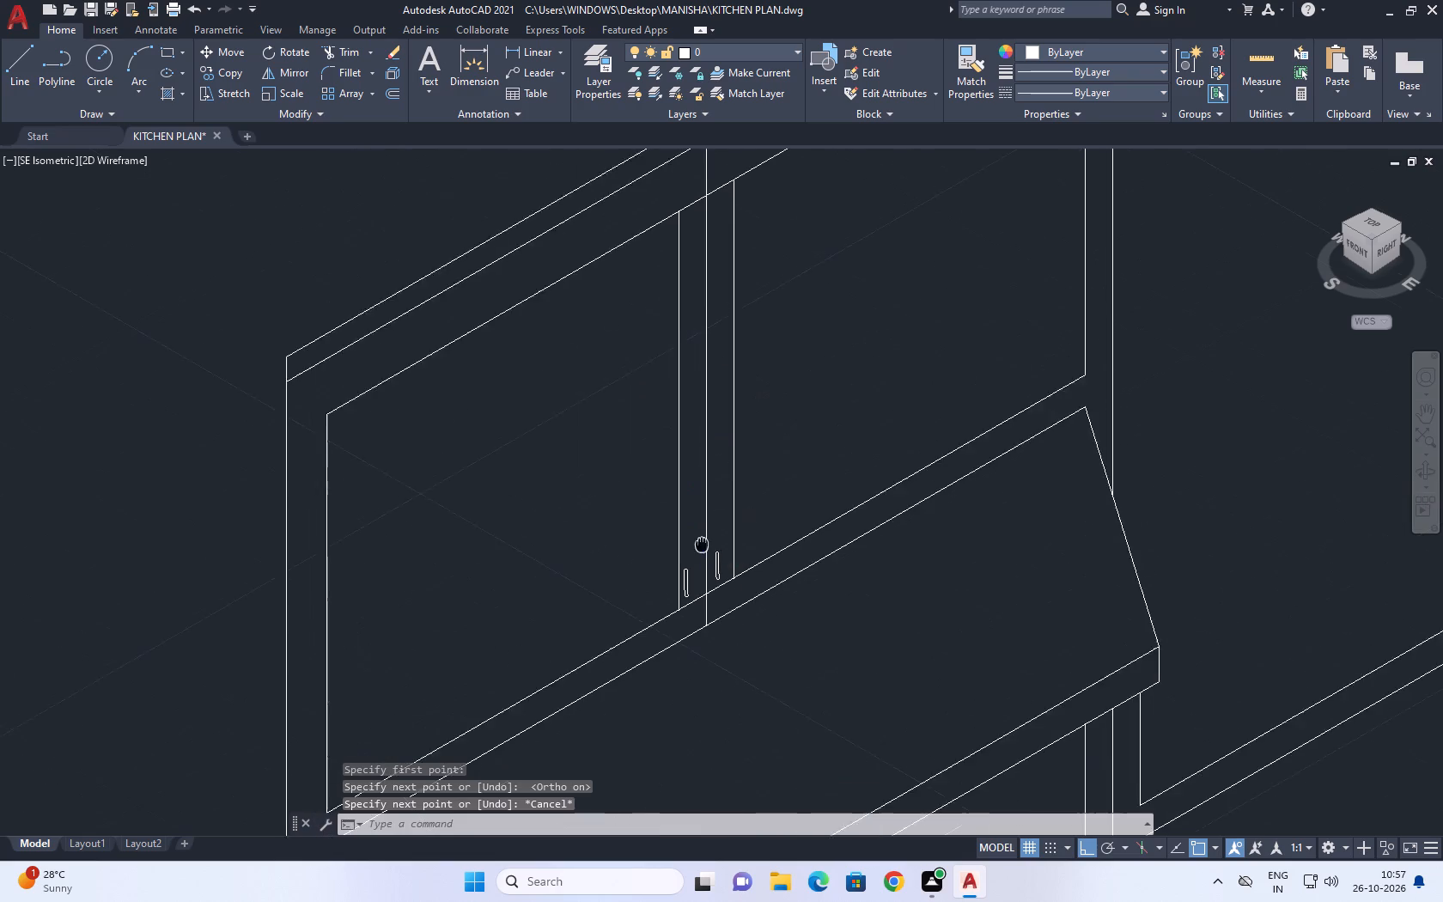
middle_click_drag(701, 215, 700, 357)
left_click_drag(696, 244, 699, 263)
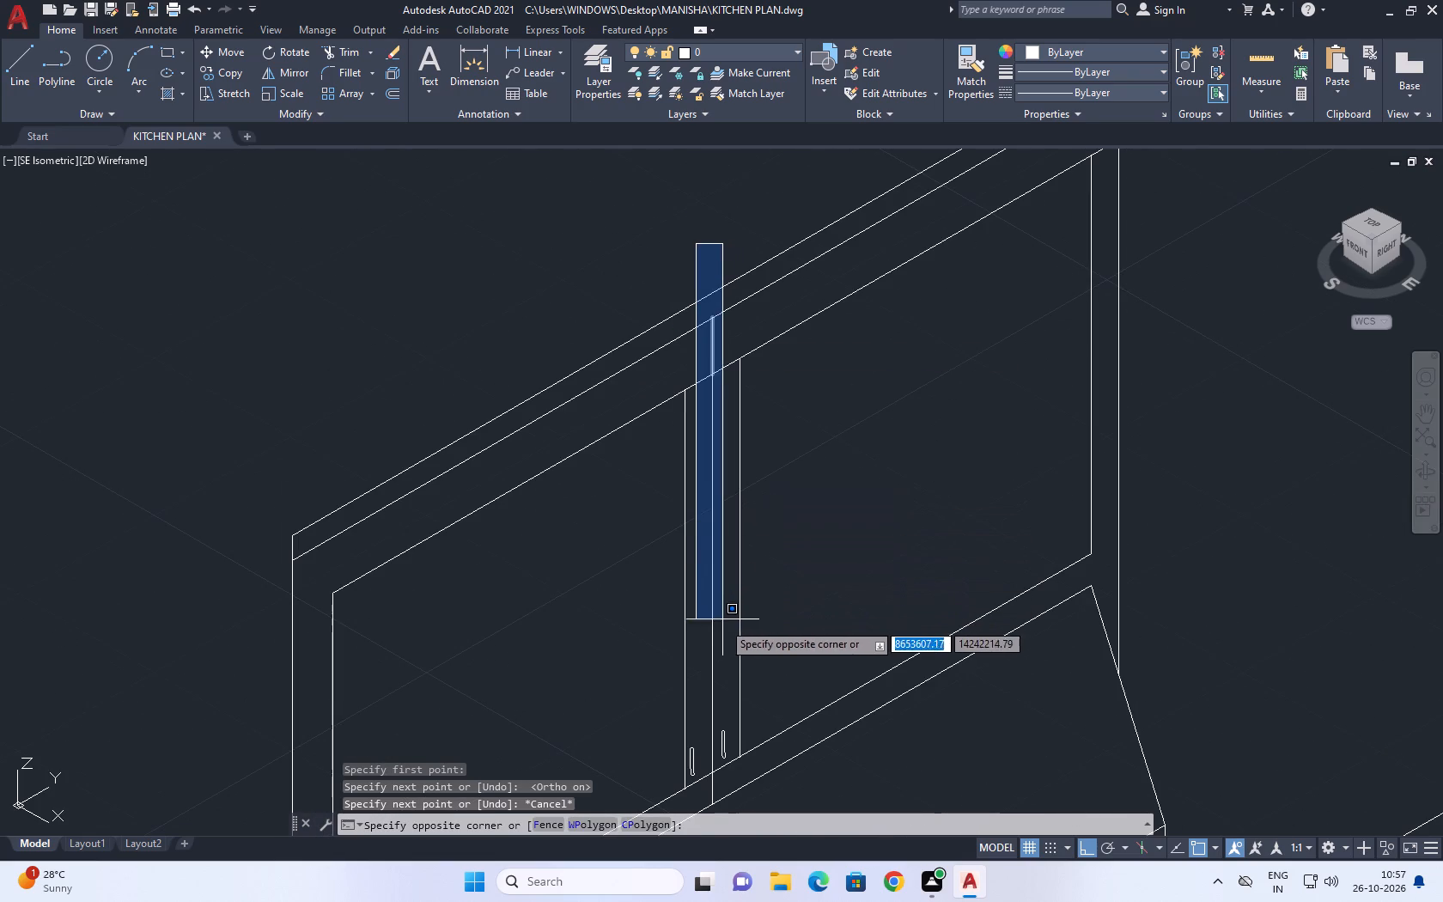
left_click(720, 785)
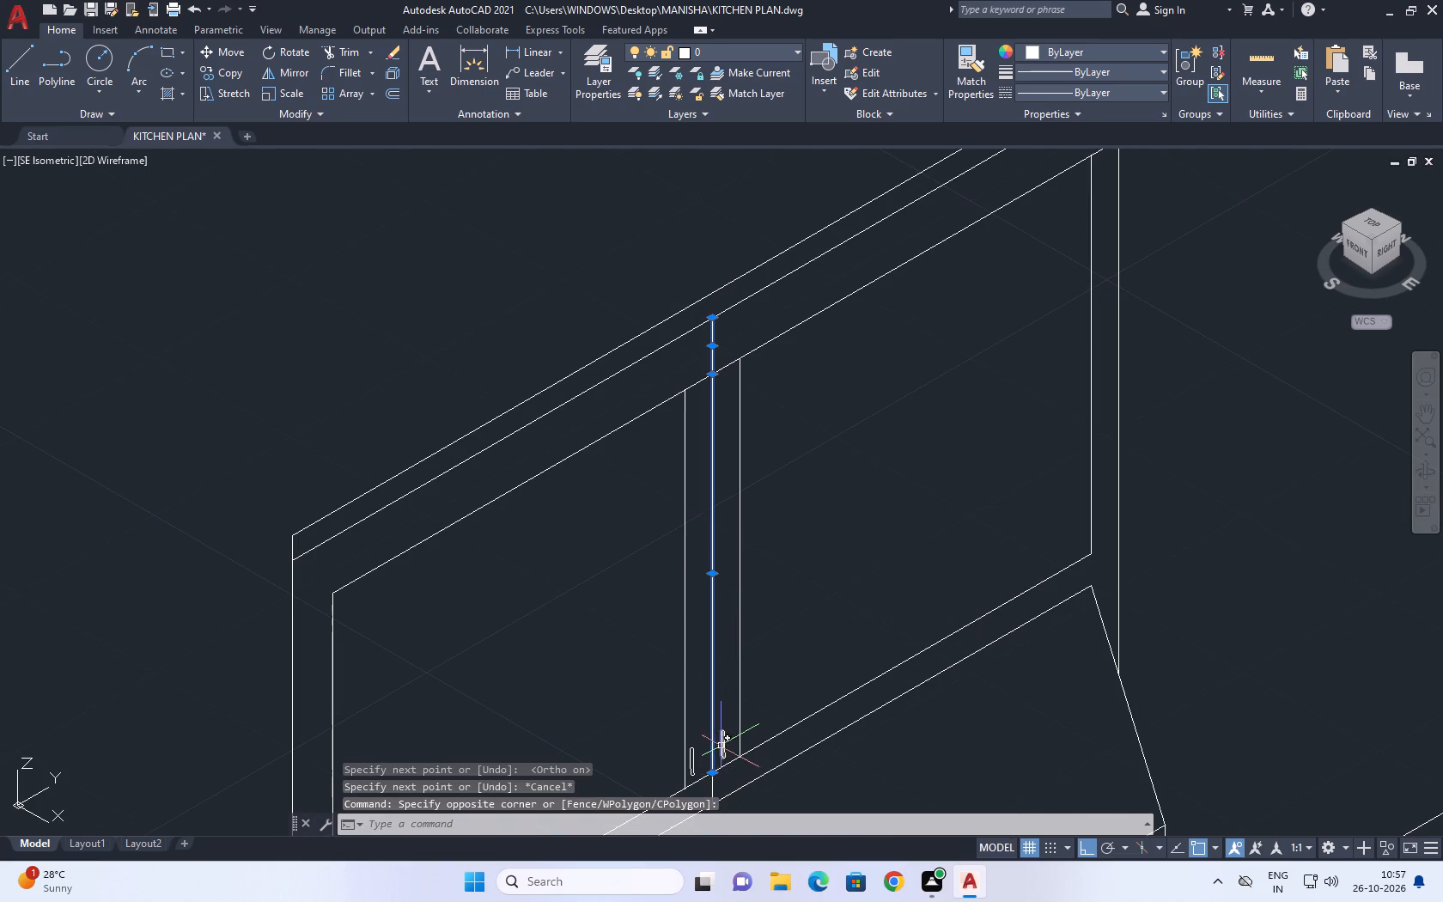
key("Delete")
Erase the continuous door-top line running under the top rail across the upper cabinet's bays.
middle_click_drag(798, 588, 782, 498)
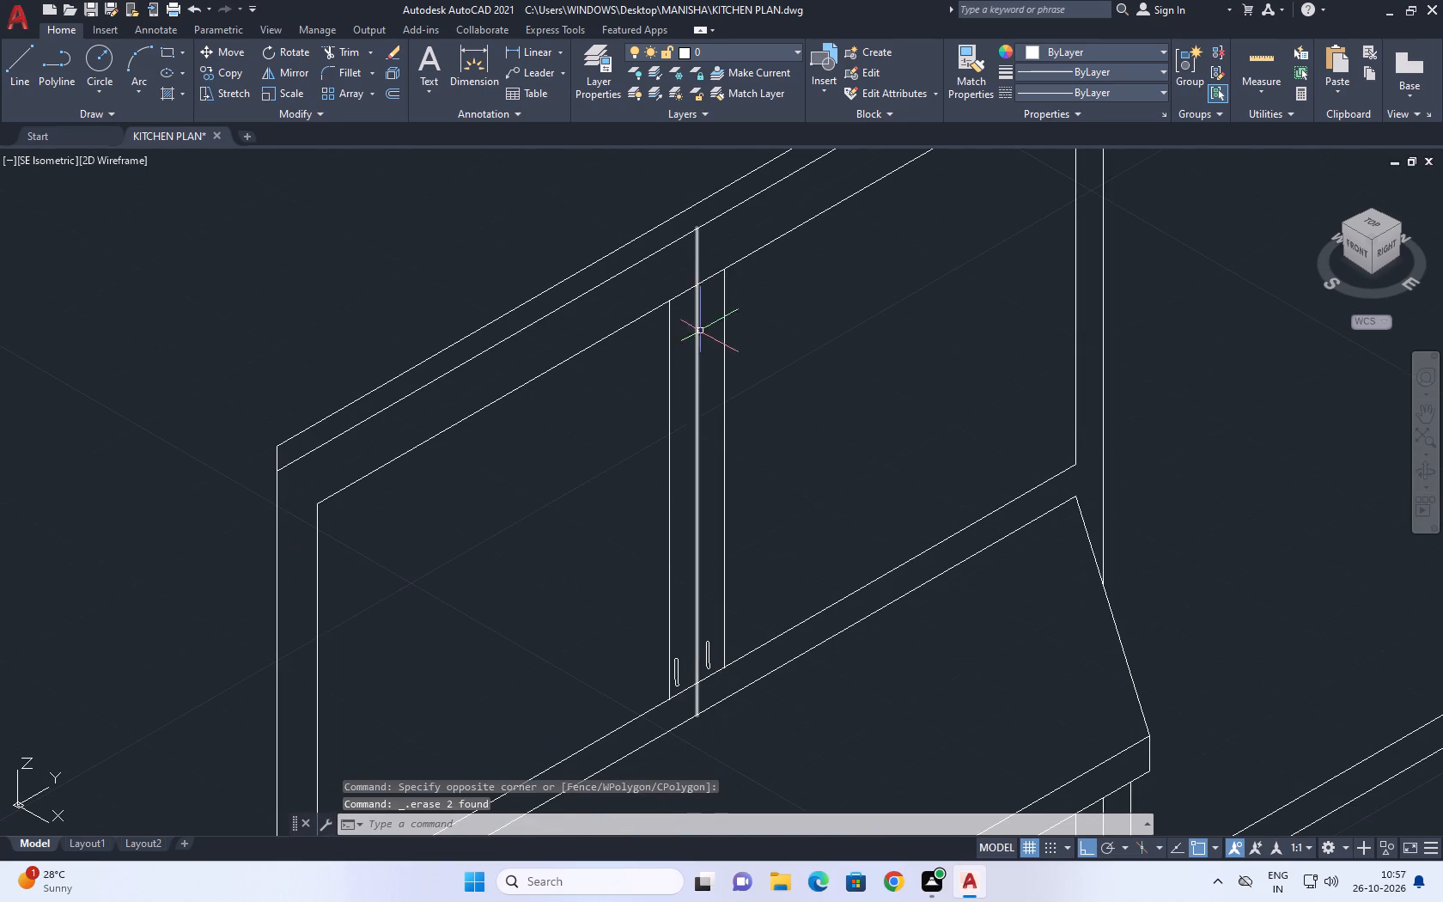
middle_click(700, 331)
left_click(710, 278)
middle_click_drag(715, 351, 715, 397)
key("Delete")
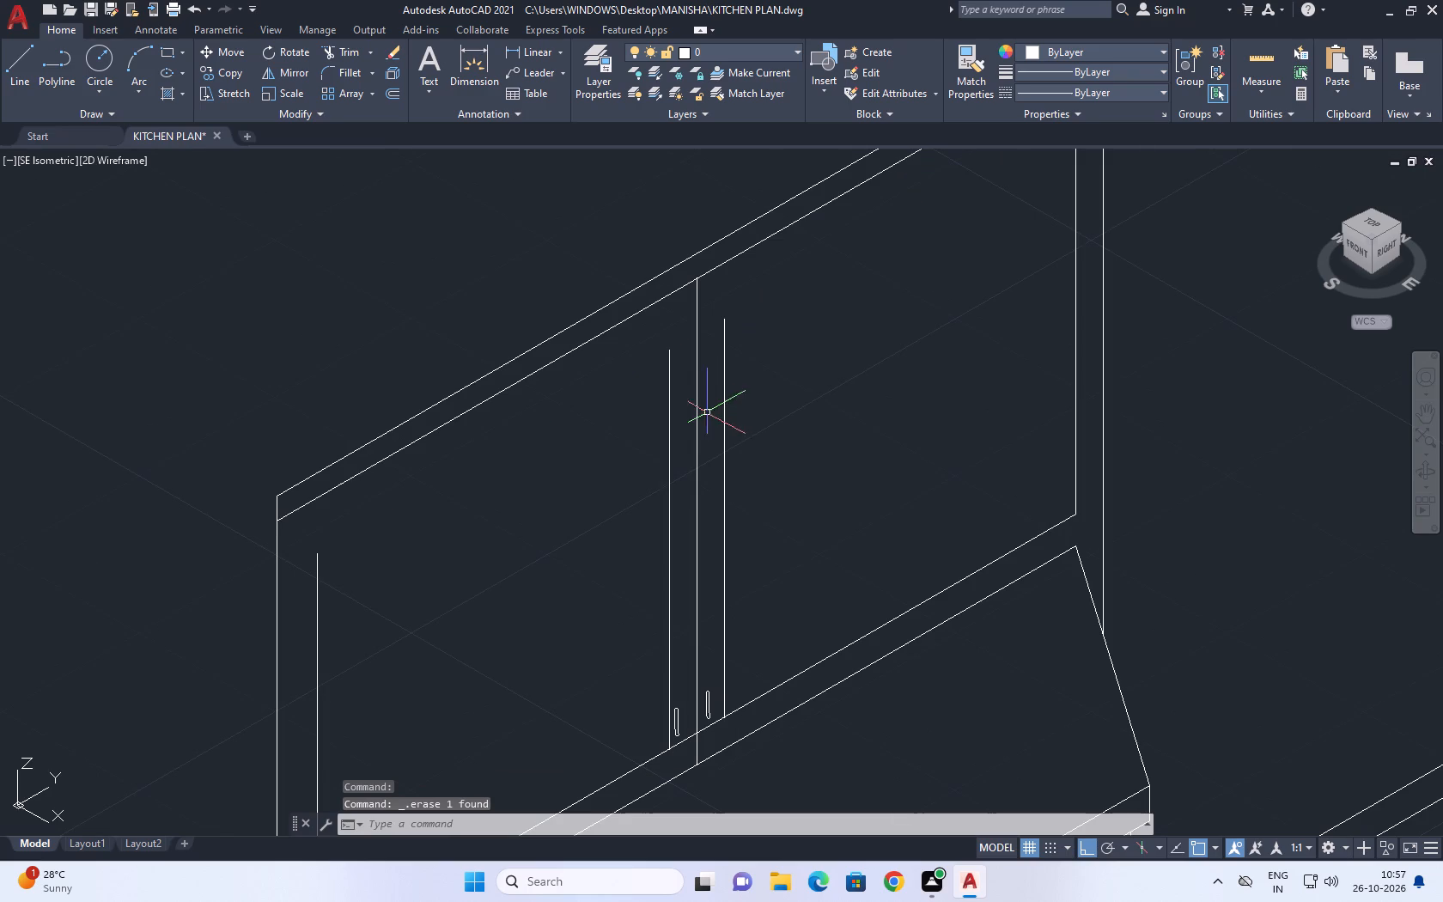
Draw separate top edges for the two doors above the sloped projection, leaving the divider gap open.
middle_click_drag(691, 432, 691, 420)
key("l")
key("space")
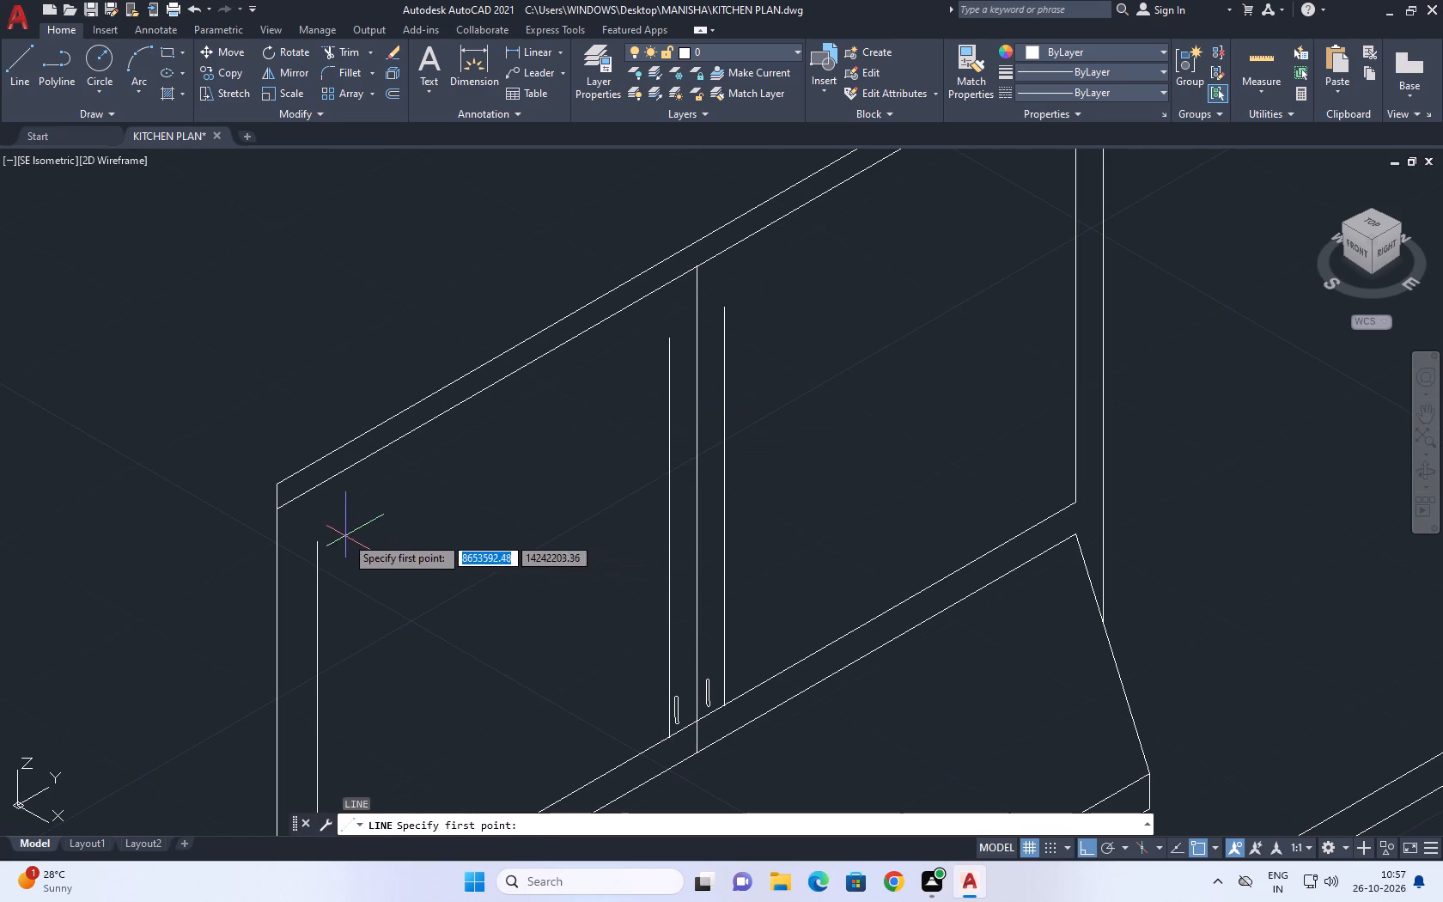
left_click_drag(319, 545, 331, 544)
left_click(671, 338)
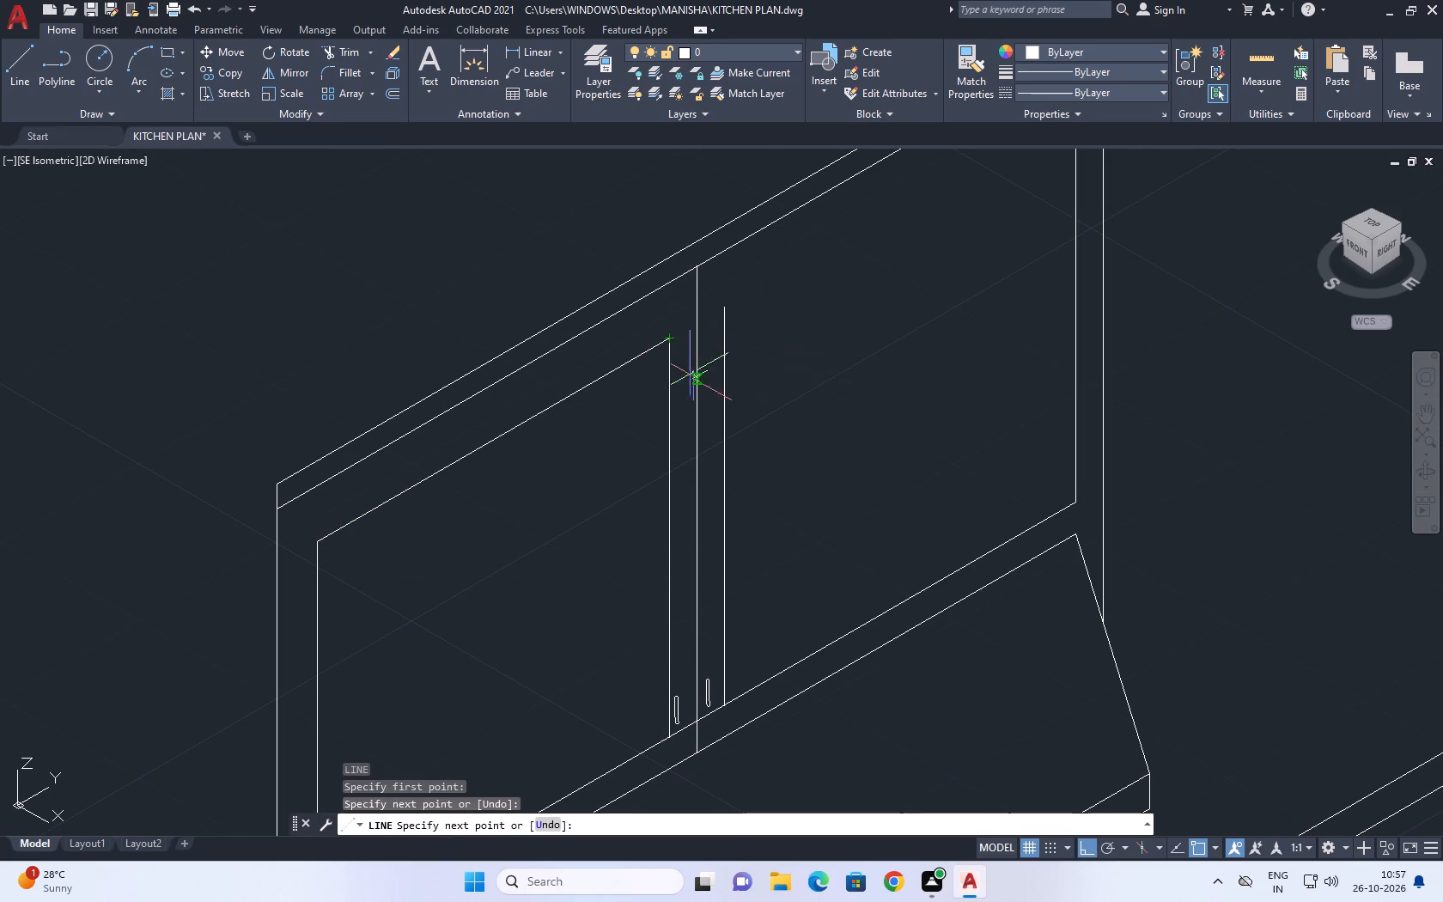
key("space")
key("space")
left_click(725, 306)
scroll(832, 312, "down", 2)
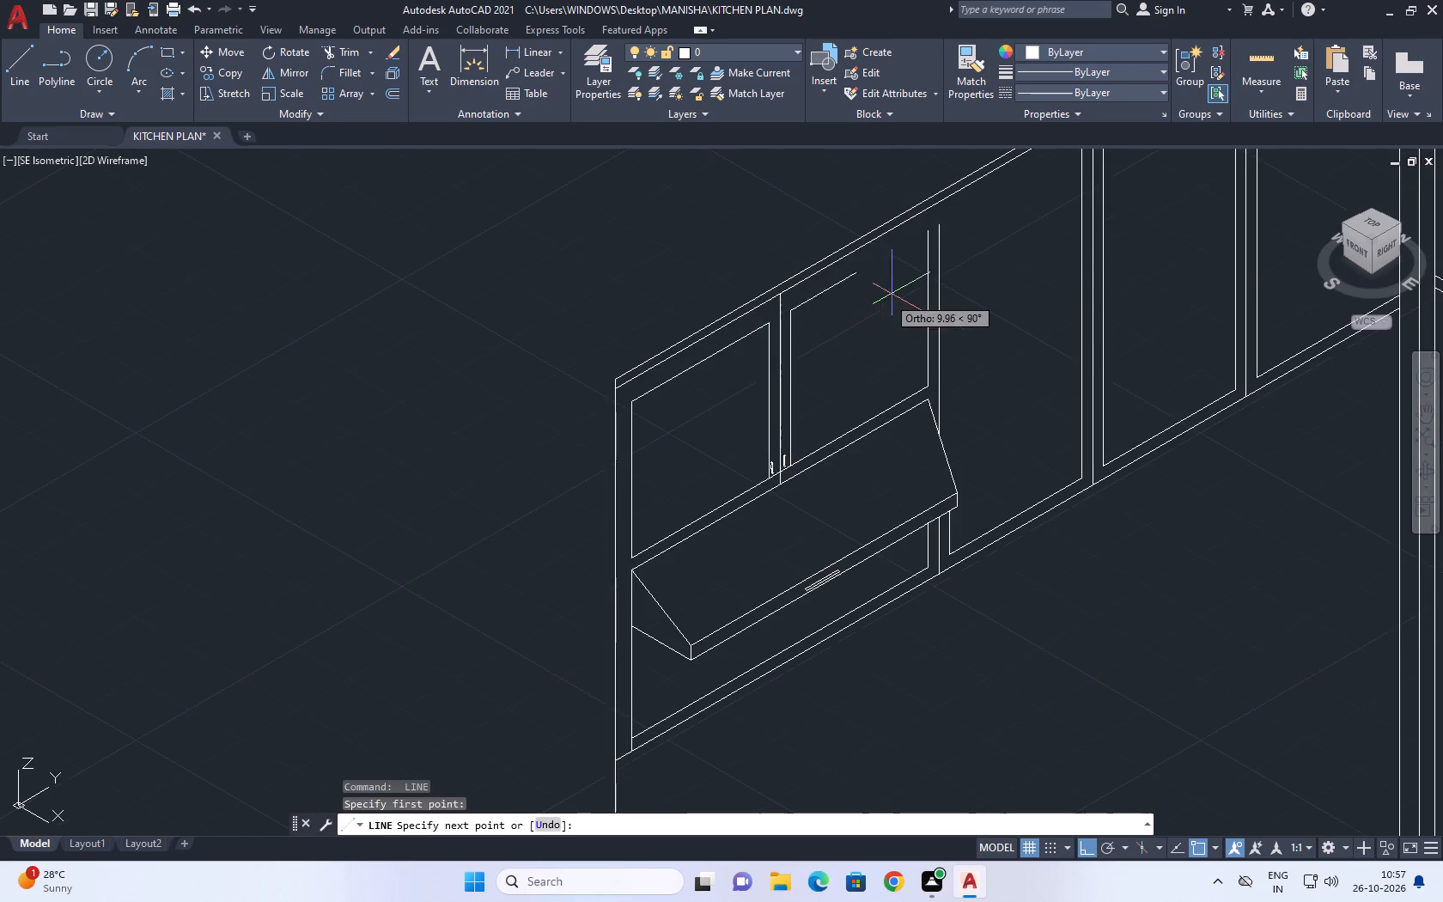
middle_click_drag(916, 260, 821, 314)
scroll(832, 289, "up", 2)
left_click(832, 285)
key("space")
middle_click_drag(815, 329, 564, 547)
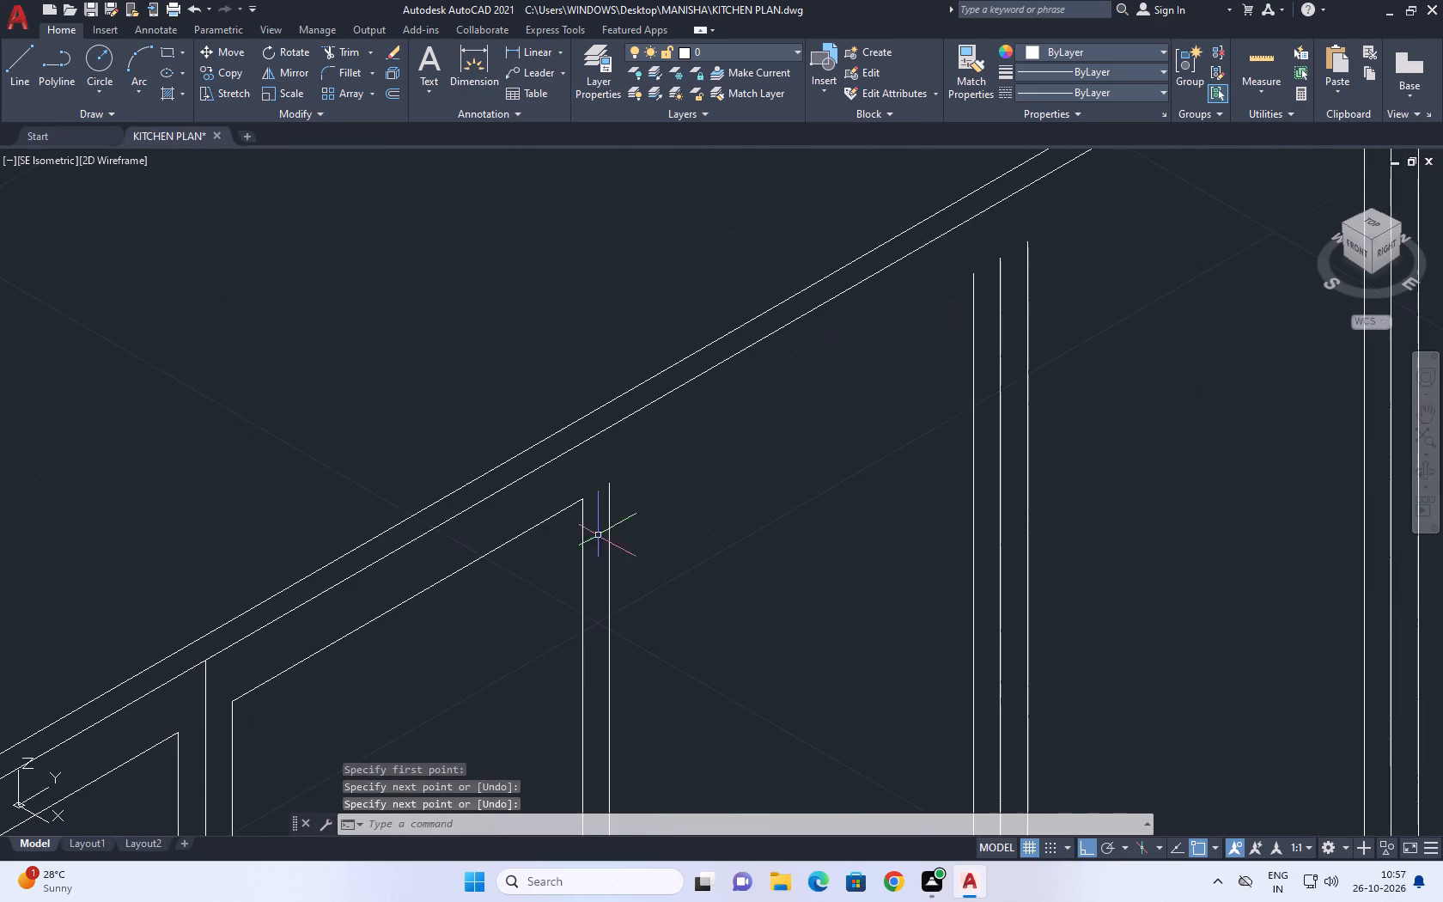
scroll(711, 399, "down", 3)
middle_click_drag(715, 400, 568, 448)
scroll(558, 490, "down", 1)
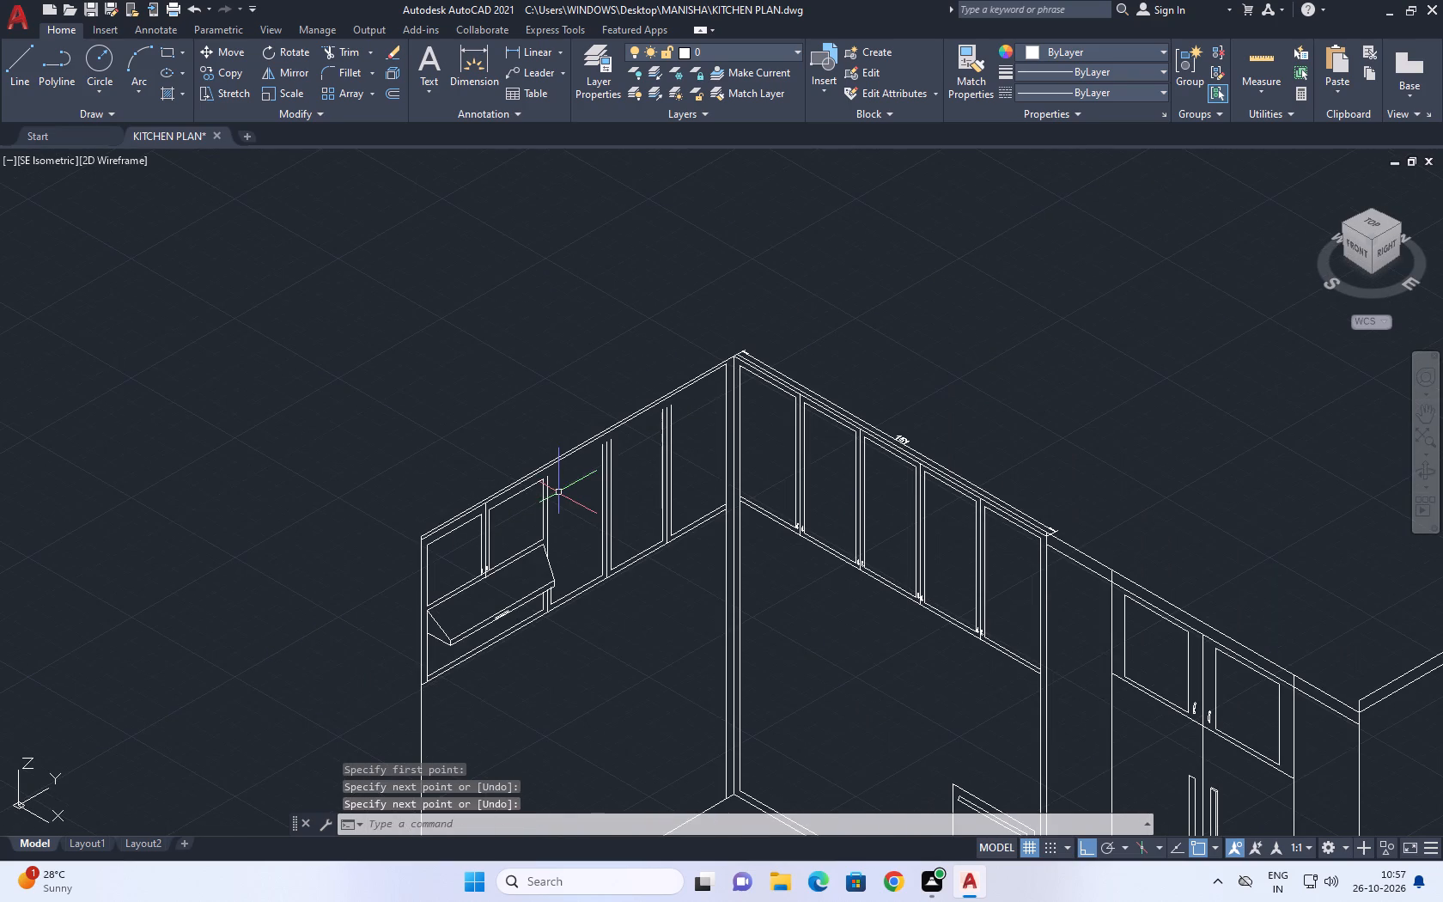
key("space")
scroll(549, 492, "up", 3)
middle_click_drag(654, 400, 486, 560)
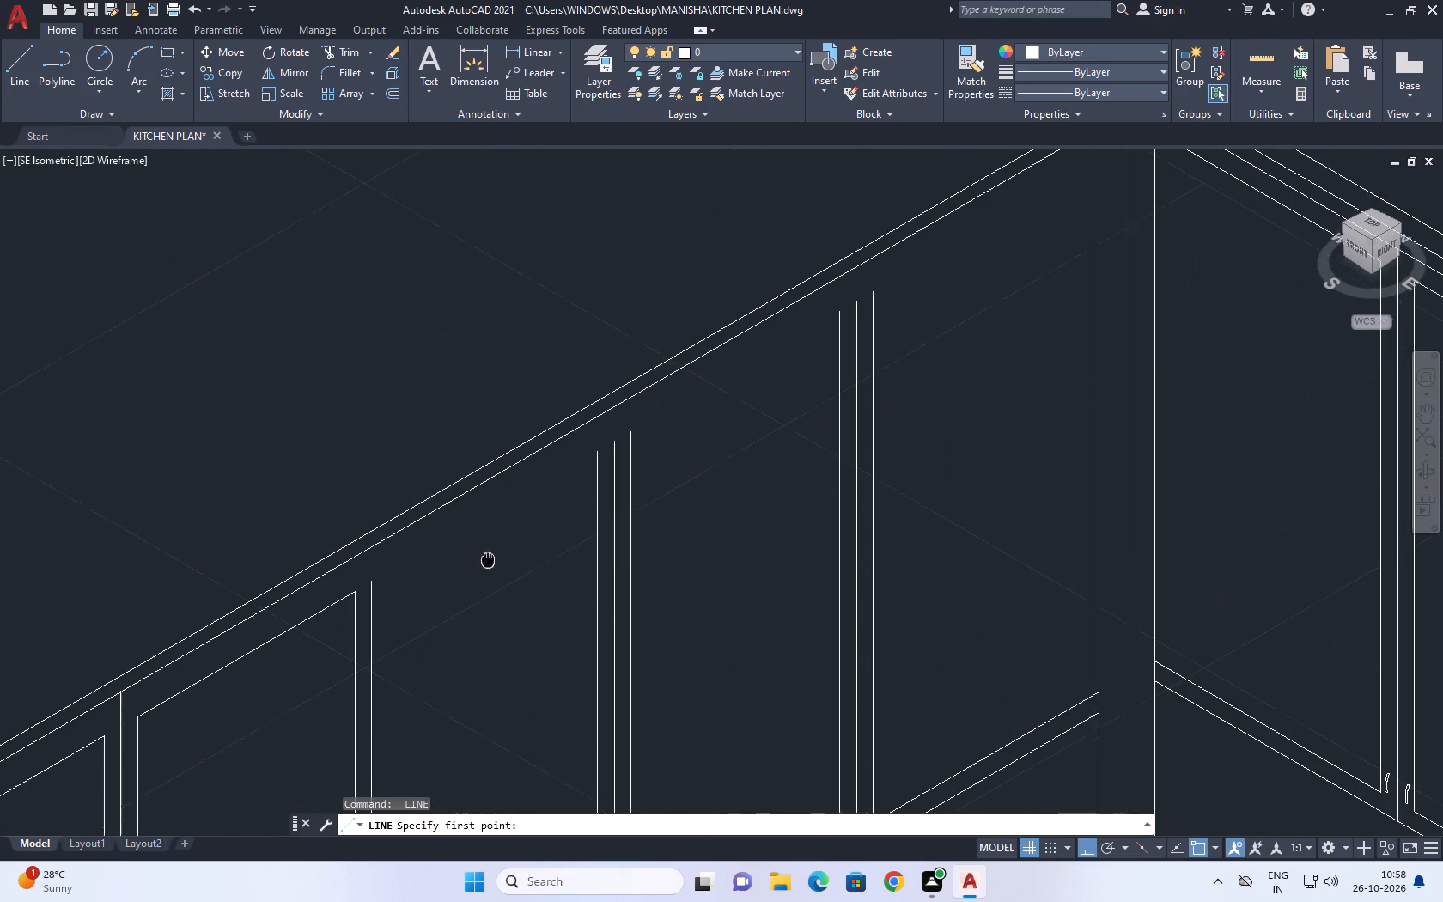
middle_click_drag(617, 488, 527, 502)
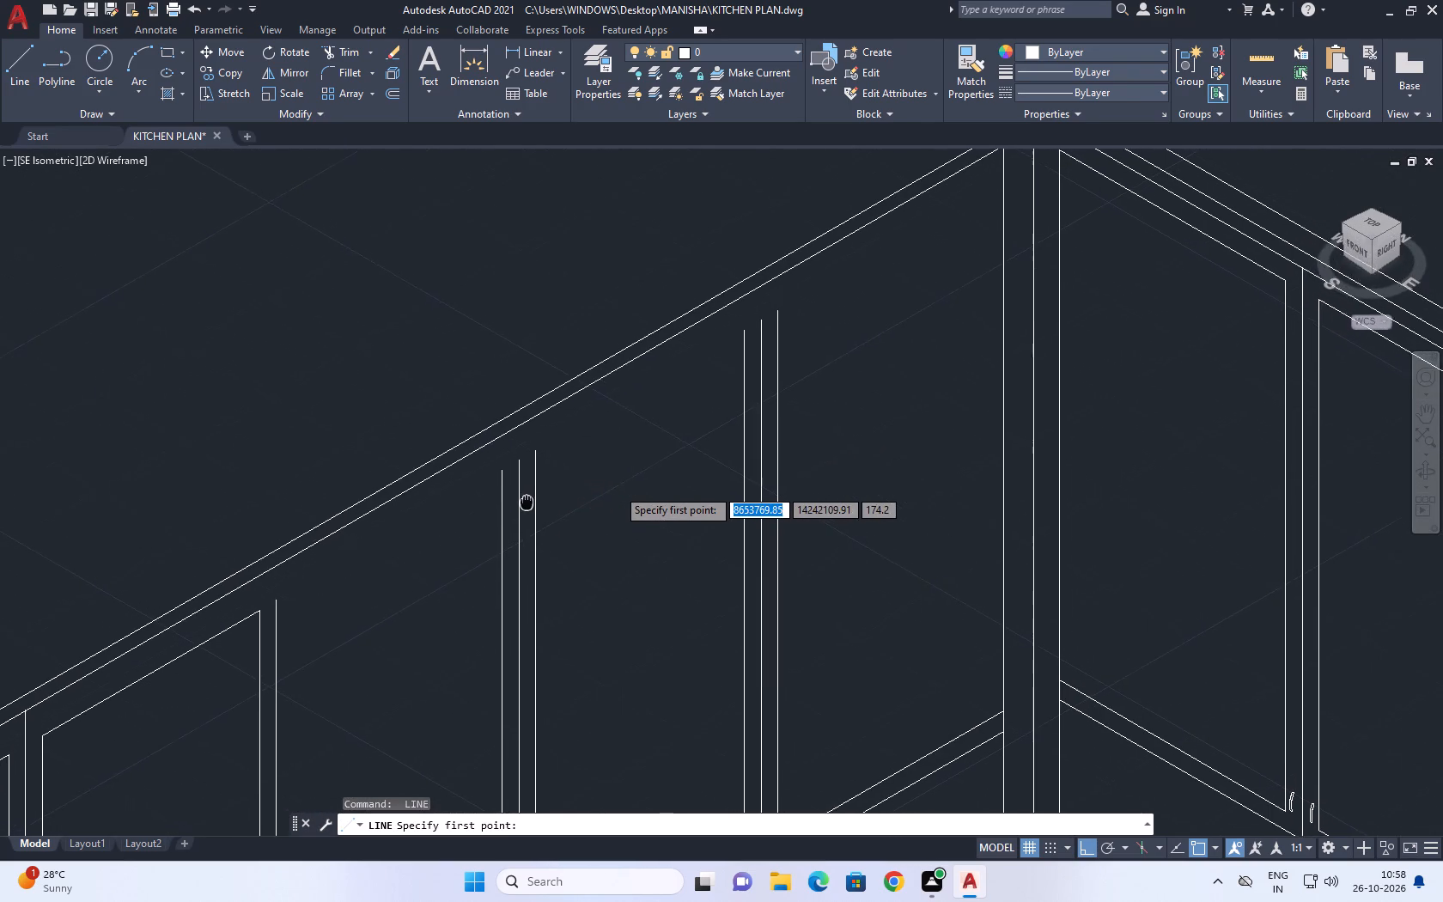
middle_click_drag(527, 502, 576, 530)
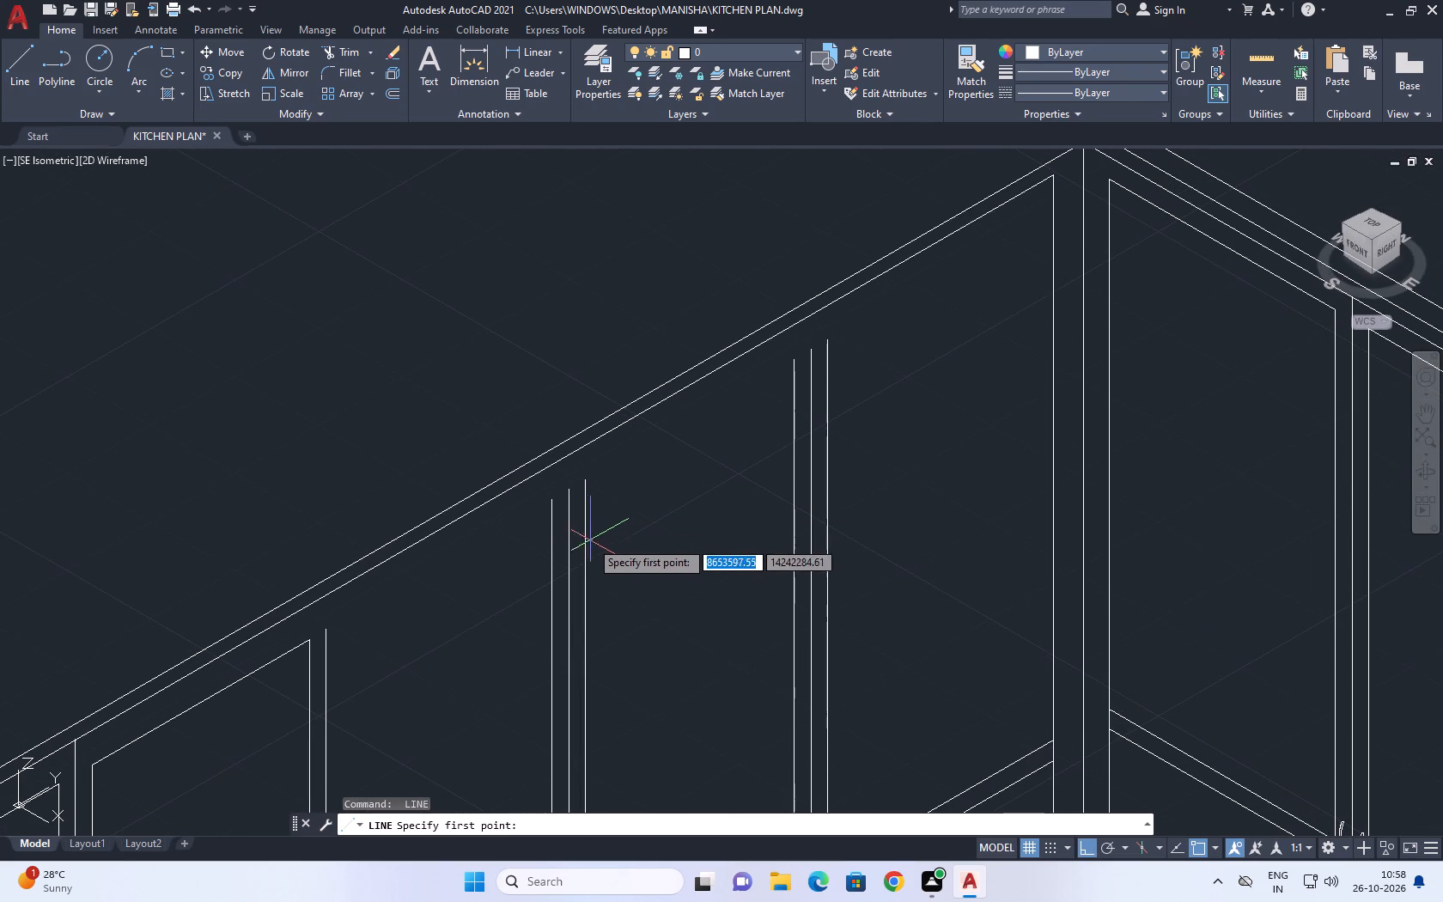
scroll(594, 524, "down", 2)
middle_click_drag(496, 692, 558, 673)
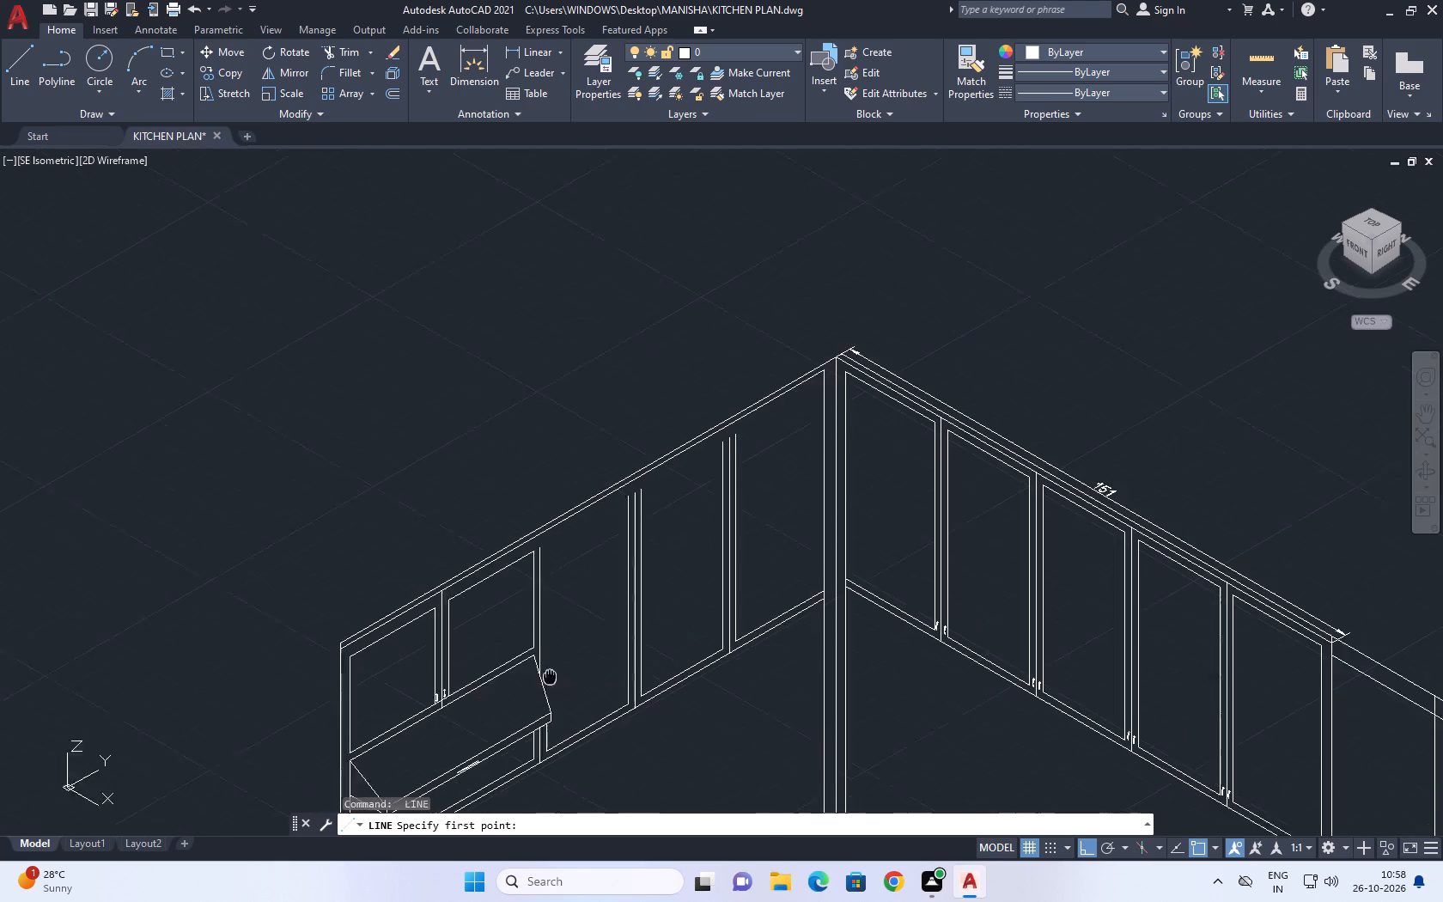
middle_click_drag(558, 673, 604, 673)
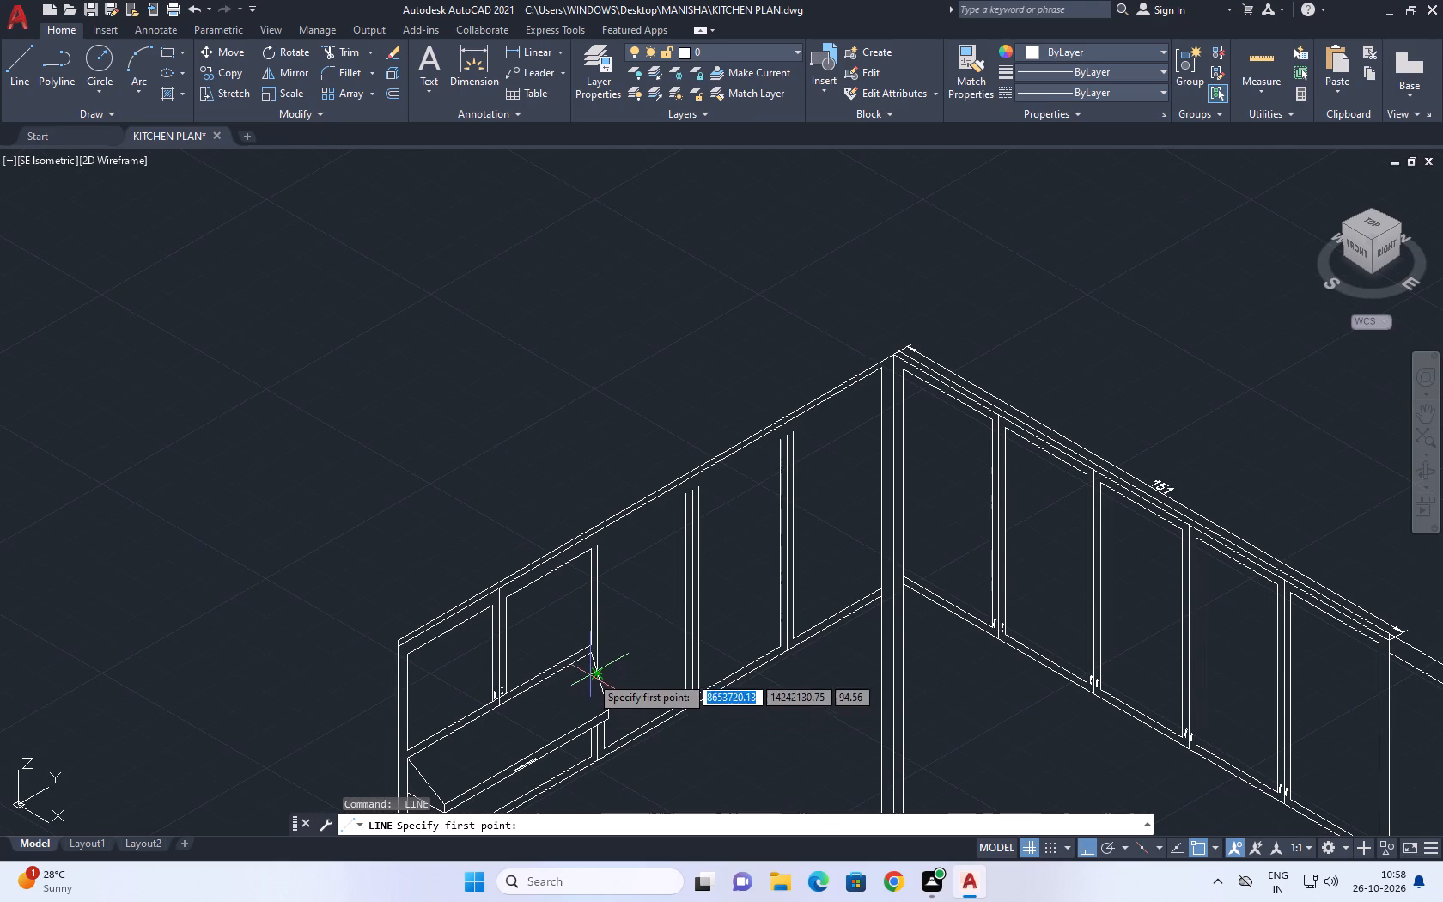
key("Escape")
Draw the third door's top edge between its two frame uprights, just beyond the sloped projection.
scroll(588, 649, "up", 1)
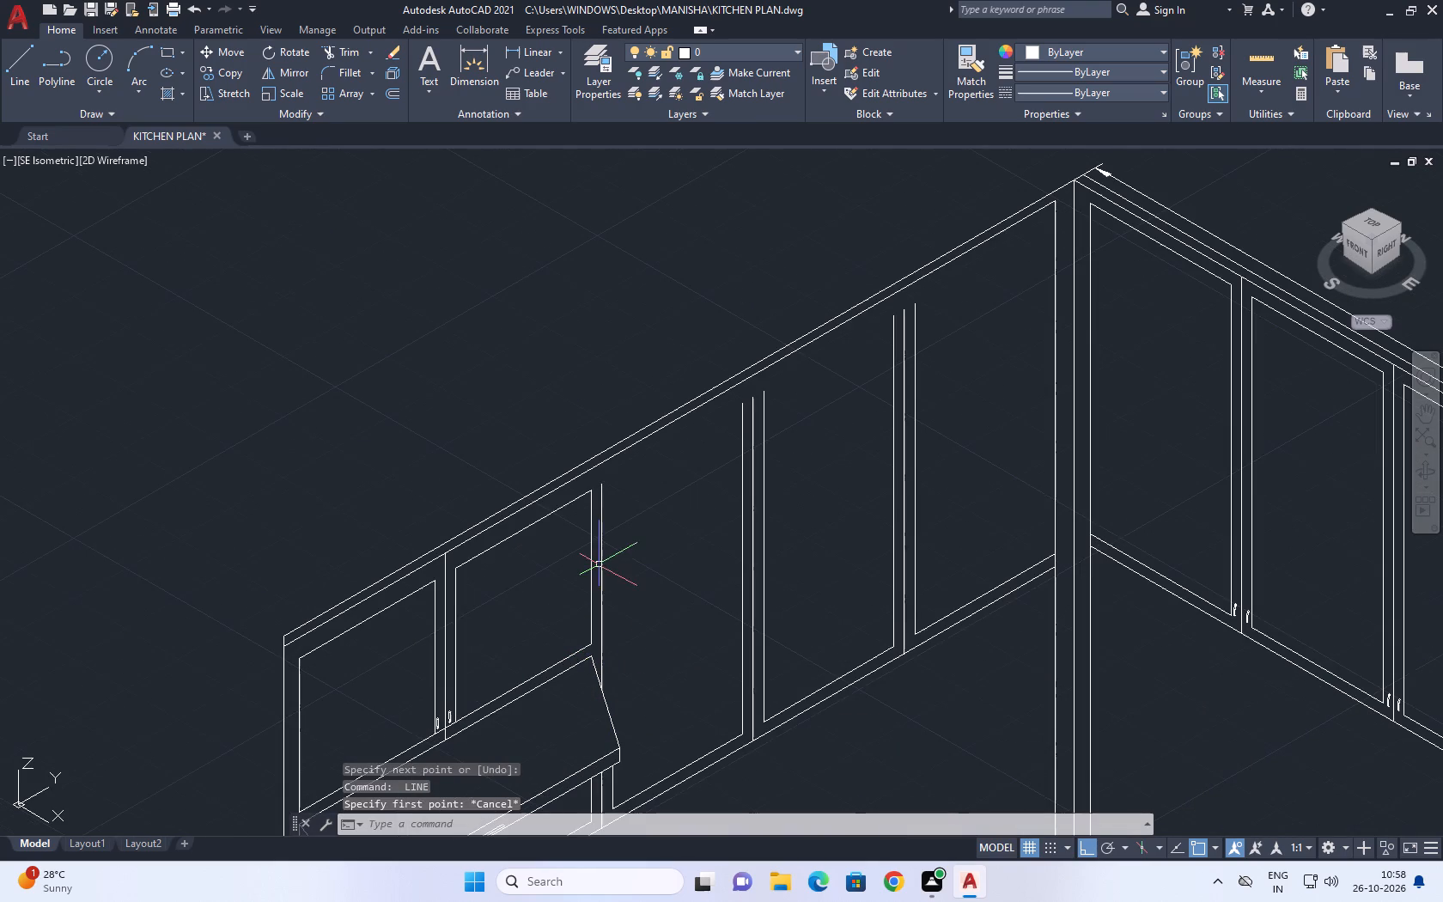
scroll(614, 570, "up", 1)
middle_click_drag(616, 564, 743, 439)
middle_click_drag(728, 387, 695, 495)
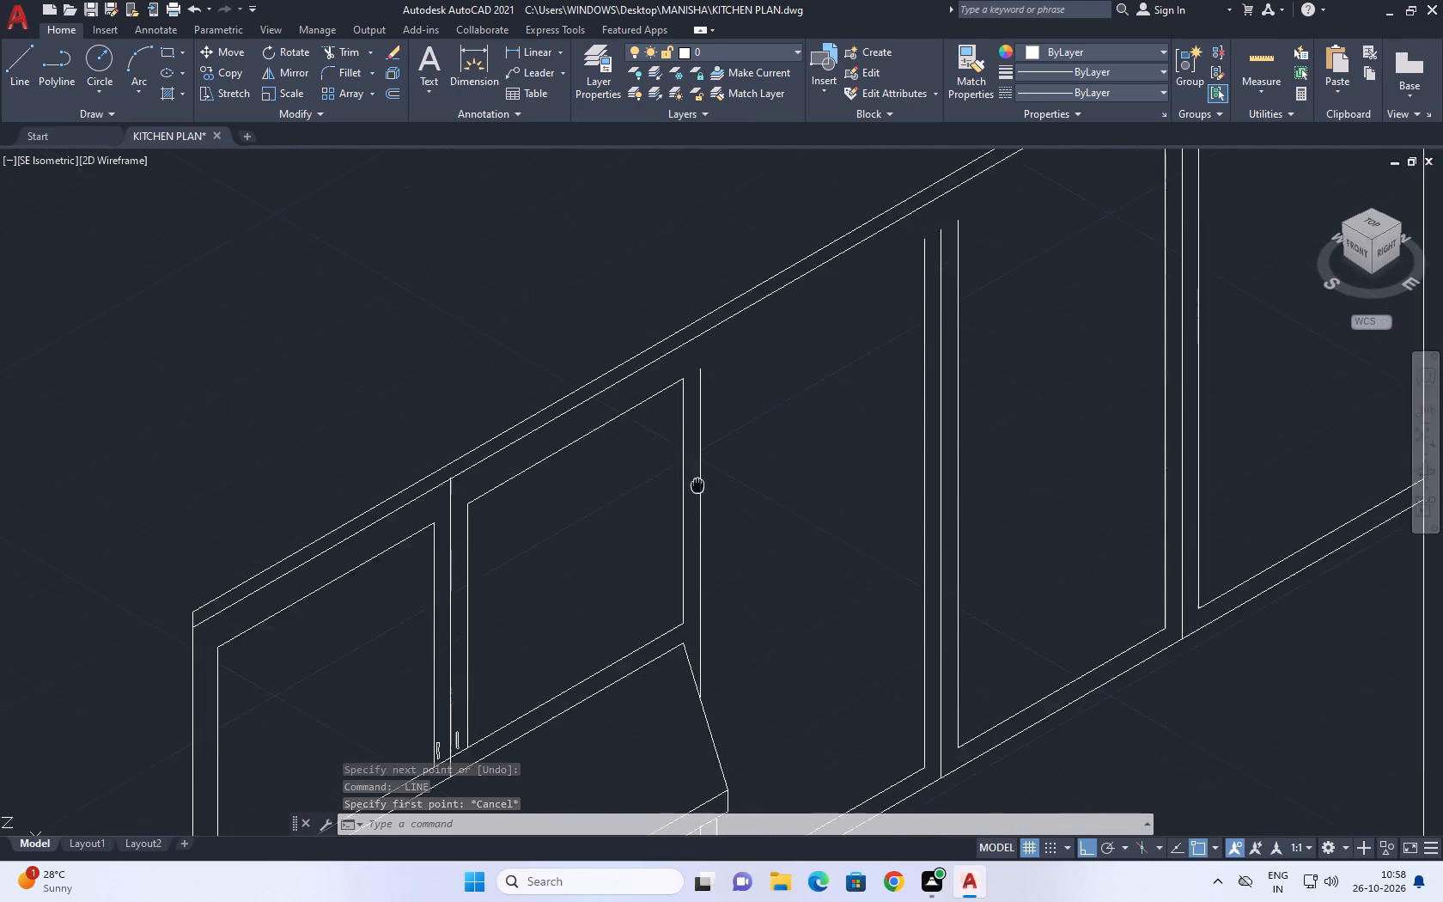
middle_click_drag(695, 495, 658, 603)
key("space")
left_click(645, 525)
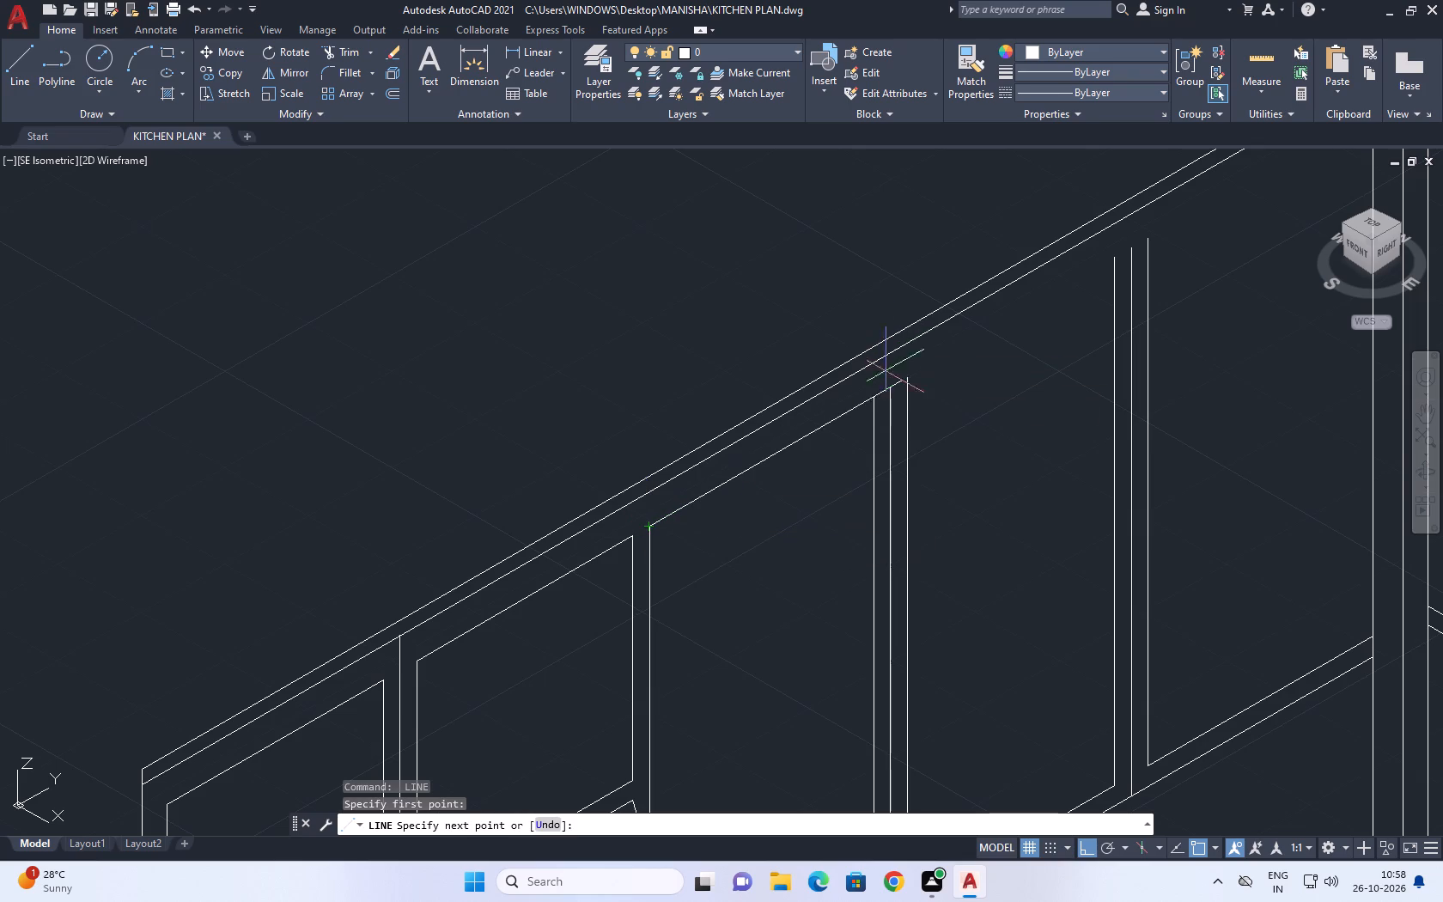
left_click(877, 394)
key("space")
Draw separate top edges for the fourth and fifth doors, ending at the upright beside the cabinet corner.
middle_click_drag(910, 377, 755, 472)
key("space")
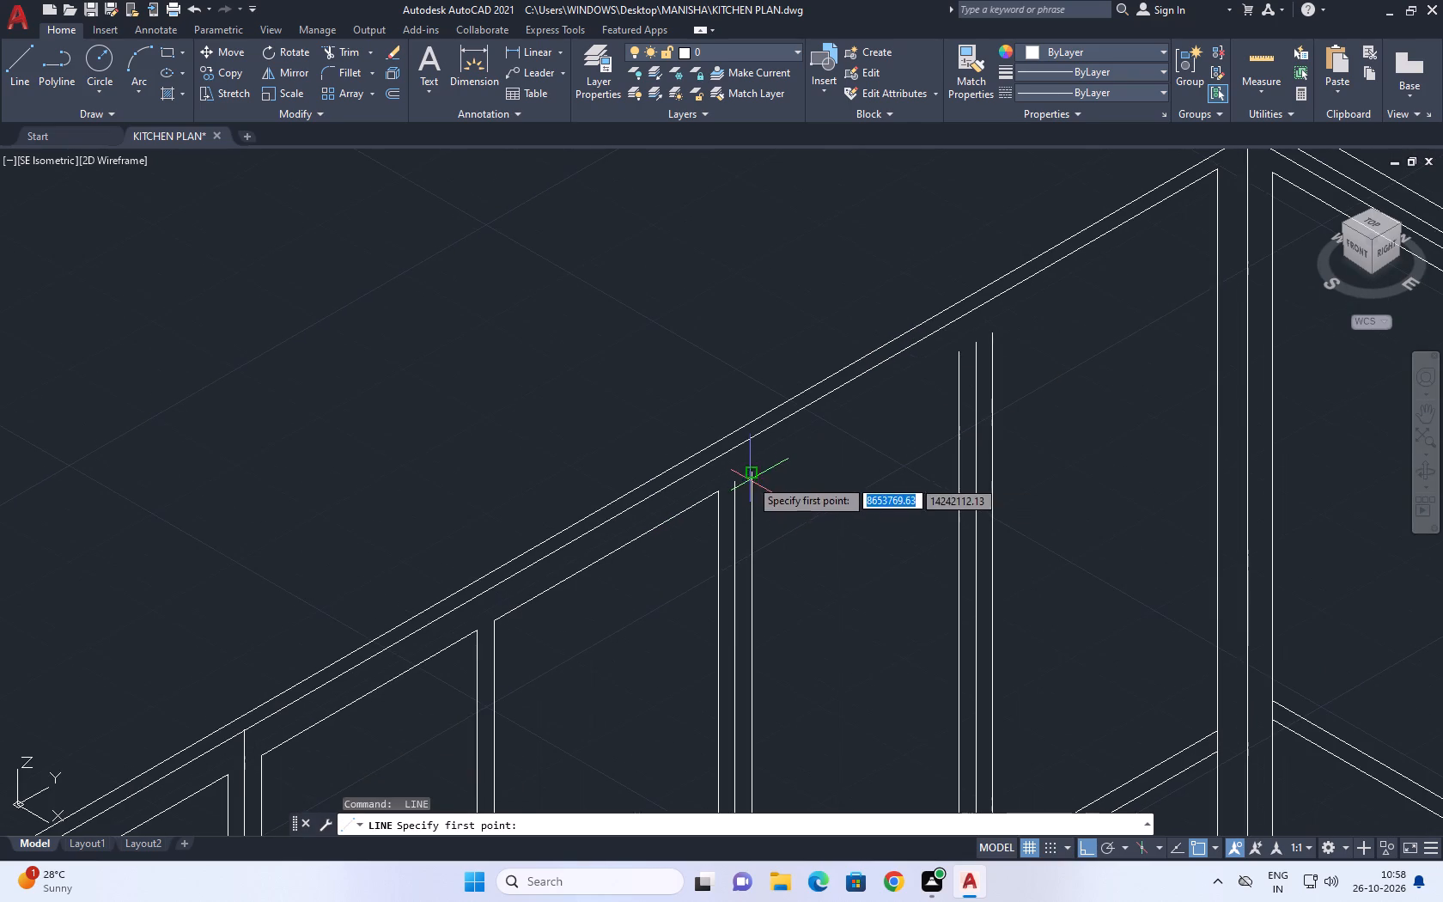
left_click(749, 473)
left_click(954, 354)
key("space")
middle_click_drag(959, 350, 768, 458)
key("space")
left_click(801, 443)
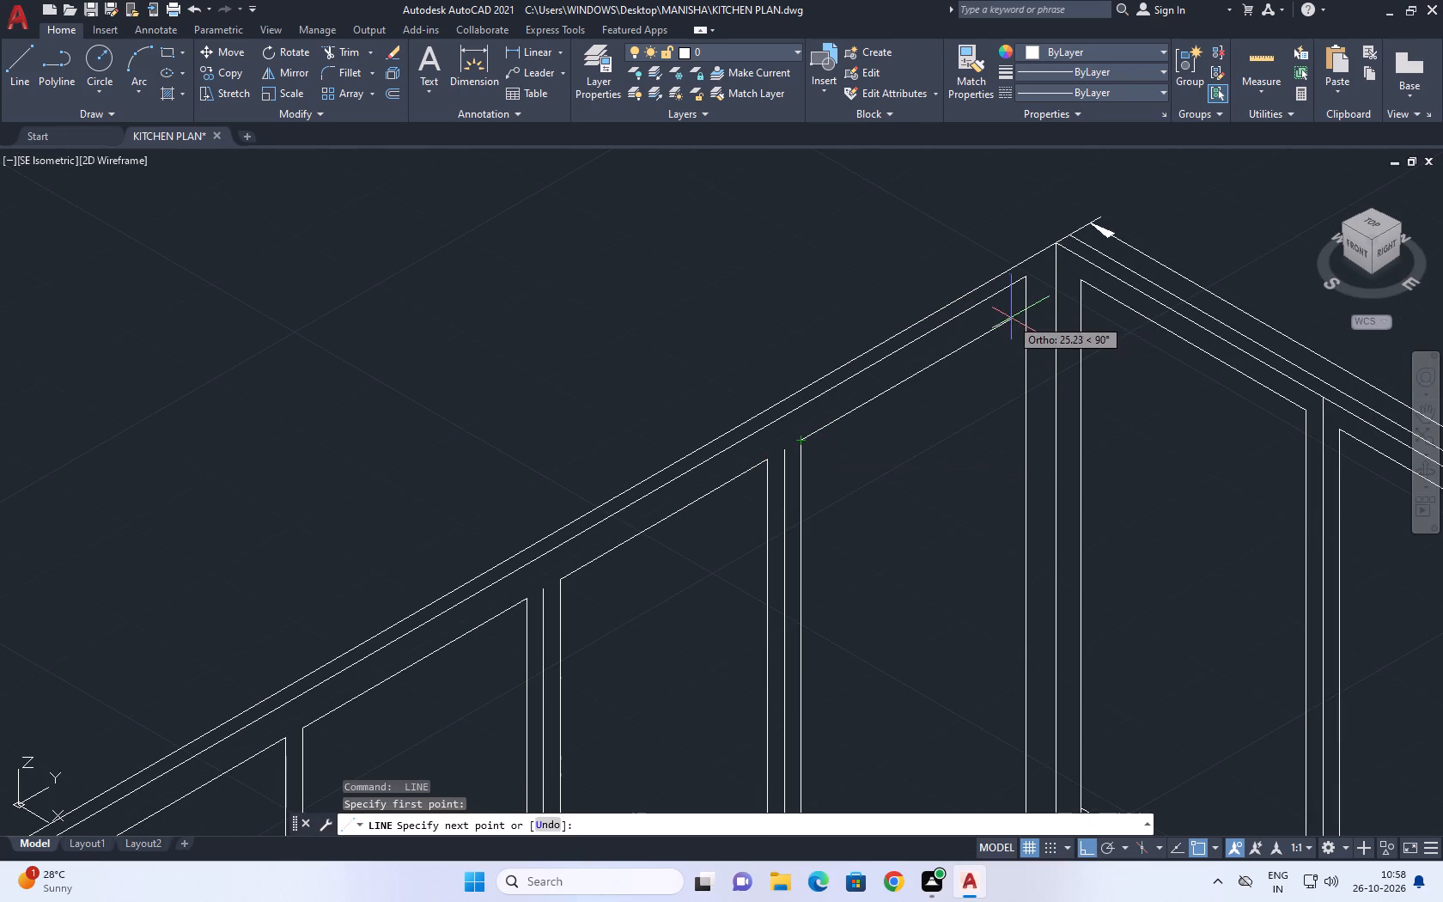
left_click(1020, 317)
key("Escape")
Stretch the centre line between the third and fourth doors up to the top rail's lower line.
scroll(846, 396, "down", 1)
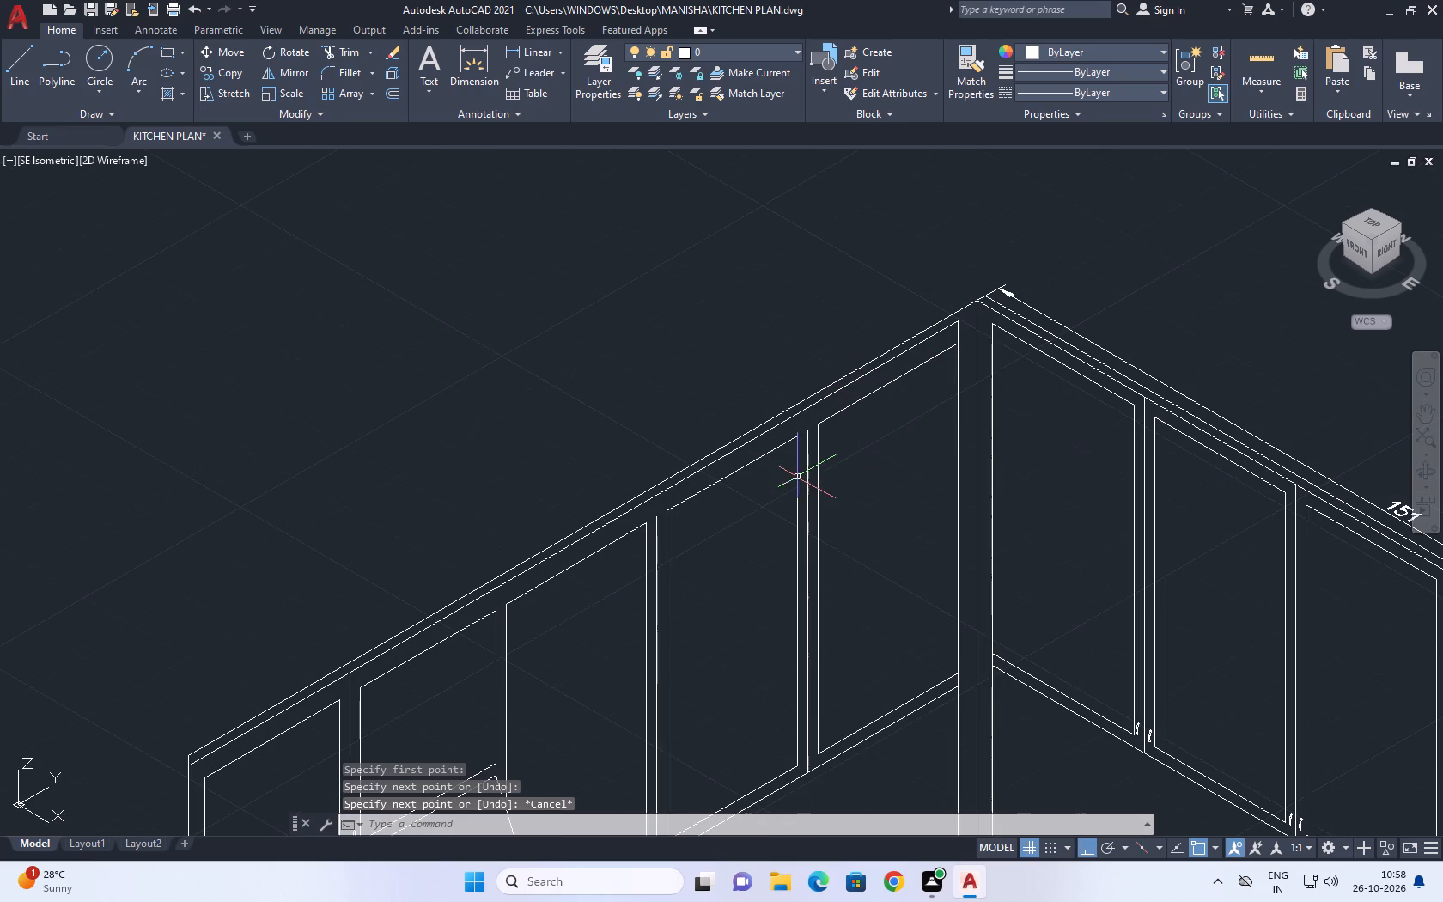
middle_click_drag(839, 502, 844, 287)
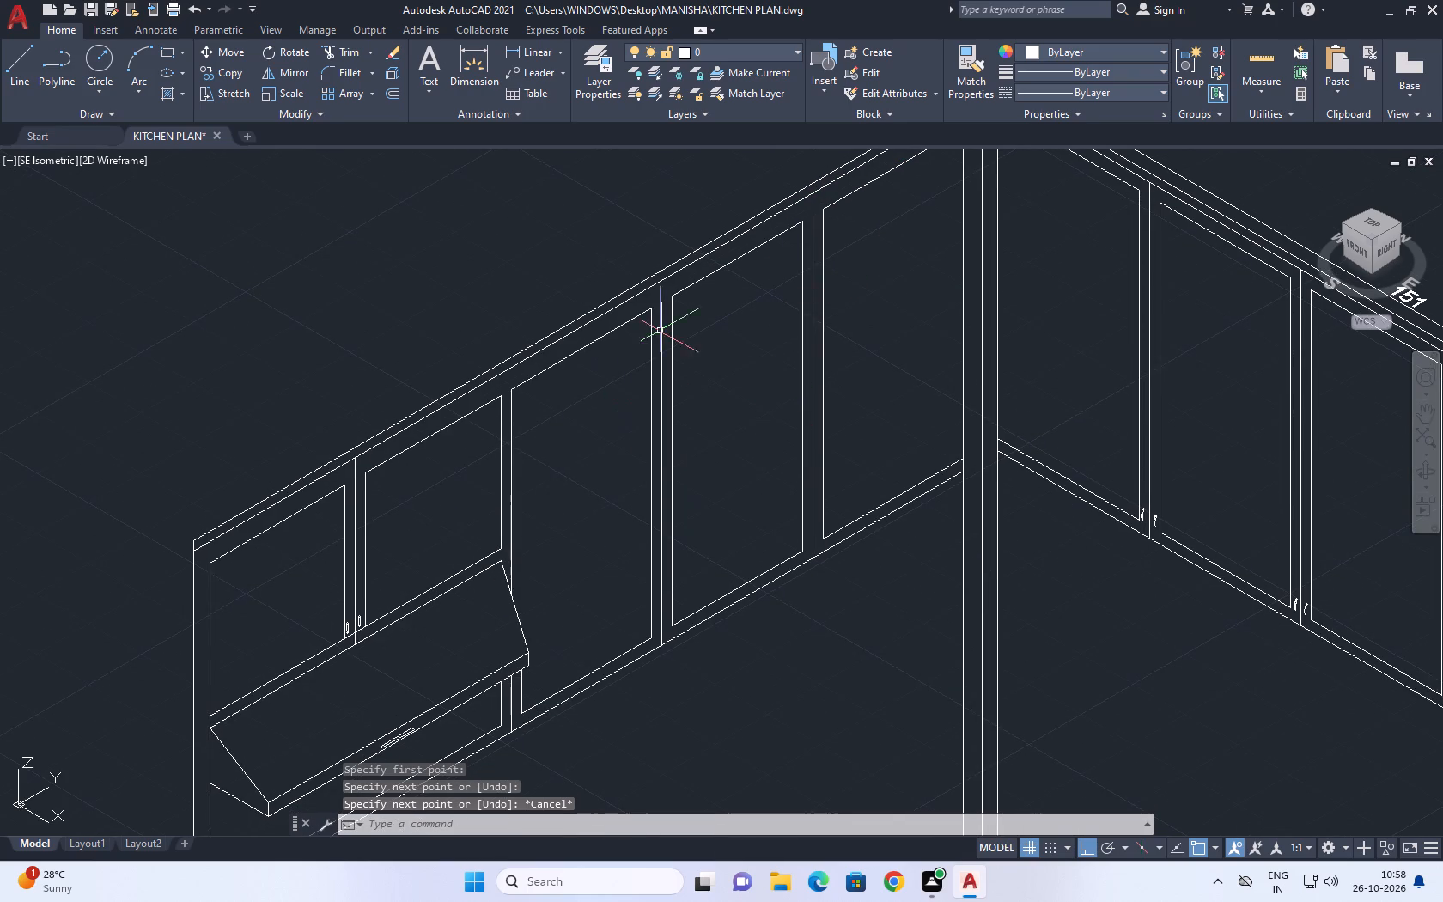
scroll(661, 305, "up", 2)
left_click(661, 302)
left_click(658, 283)
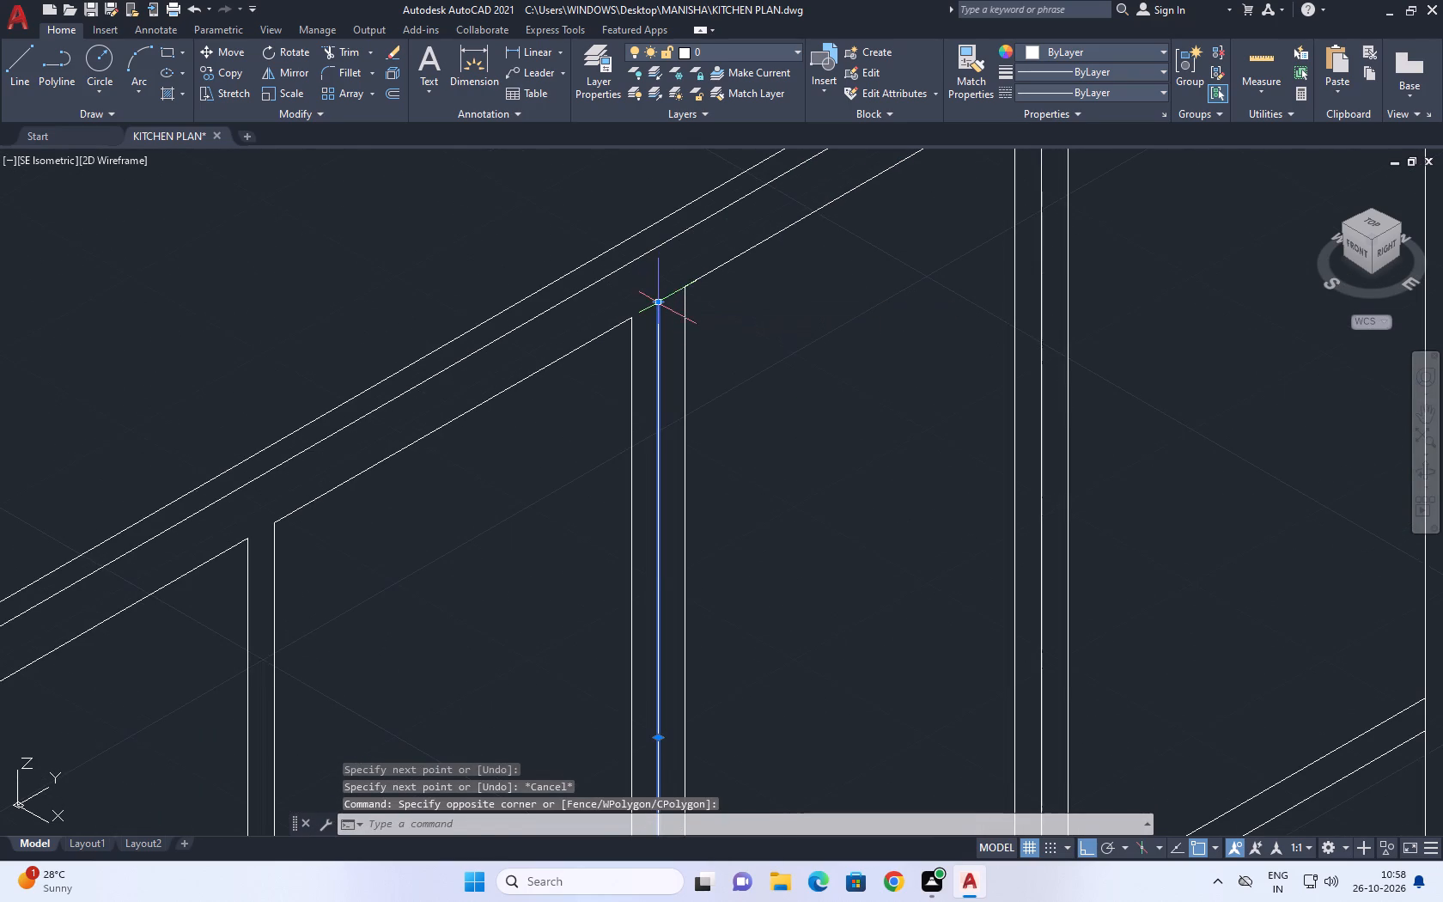
left_click(661, 301)
left_click(658, 250)
key("Escape")
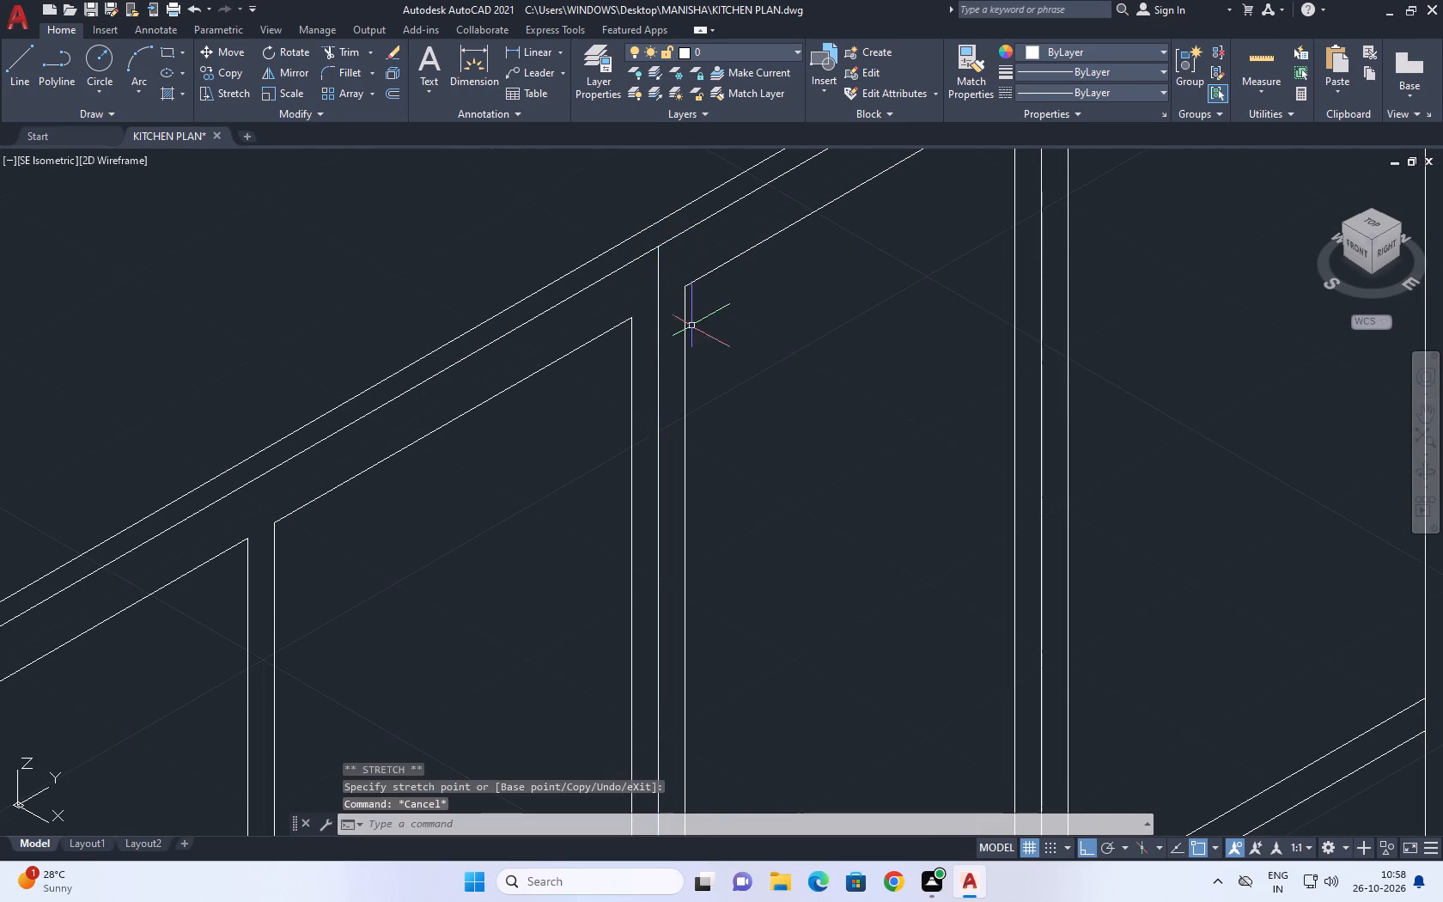
middle_click_drag(803, 268, 694, 579)
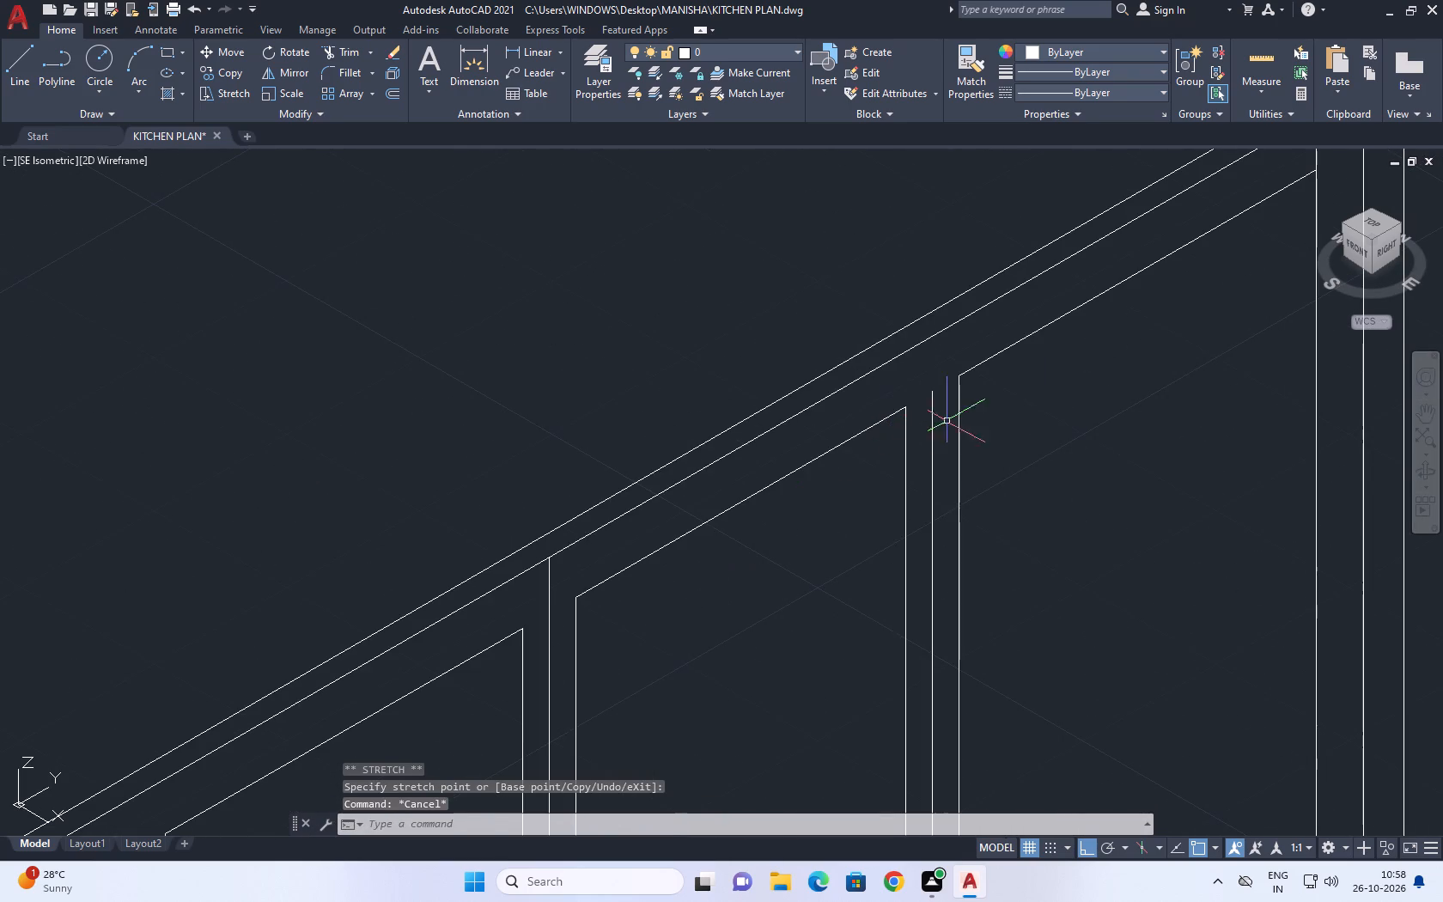
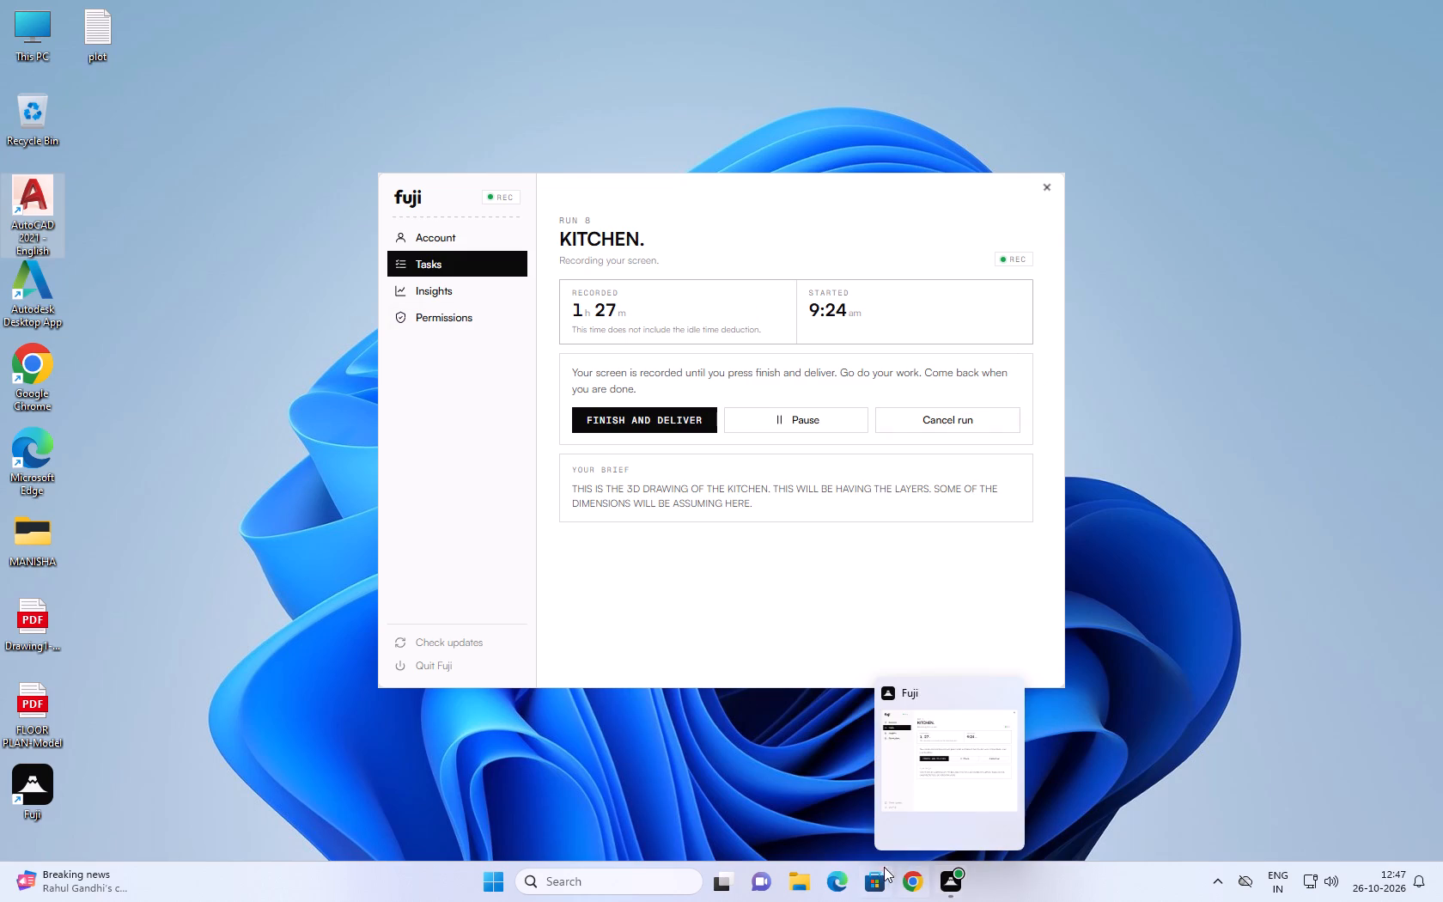
Launch AutoCAD 2021 from the desktop and dismiss the Drawing Recovery notice.
double_click(30, 198)
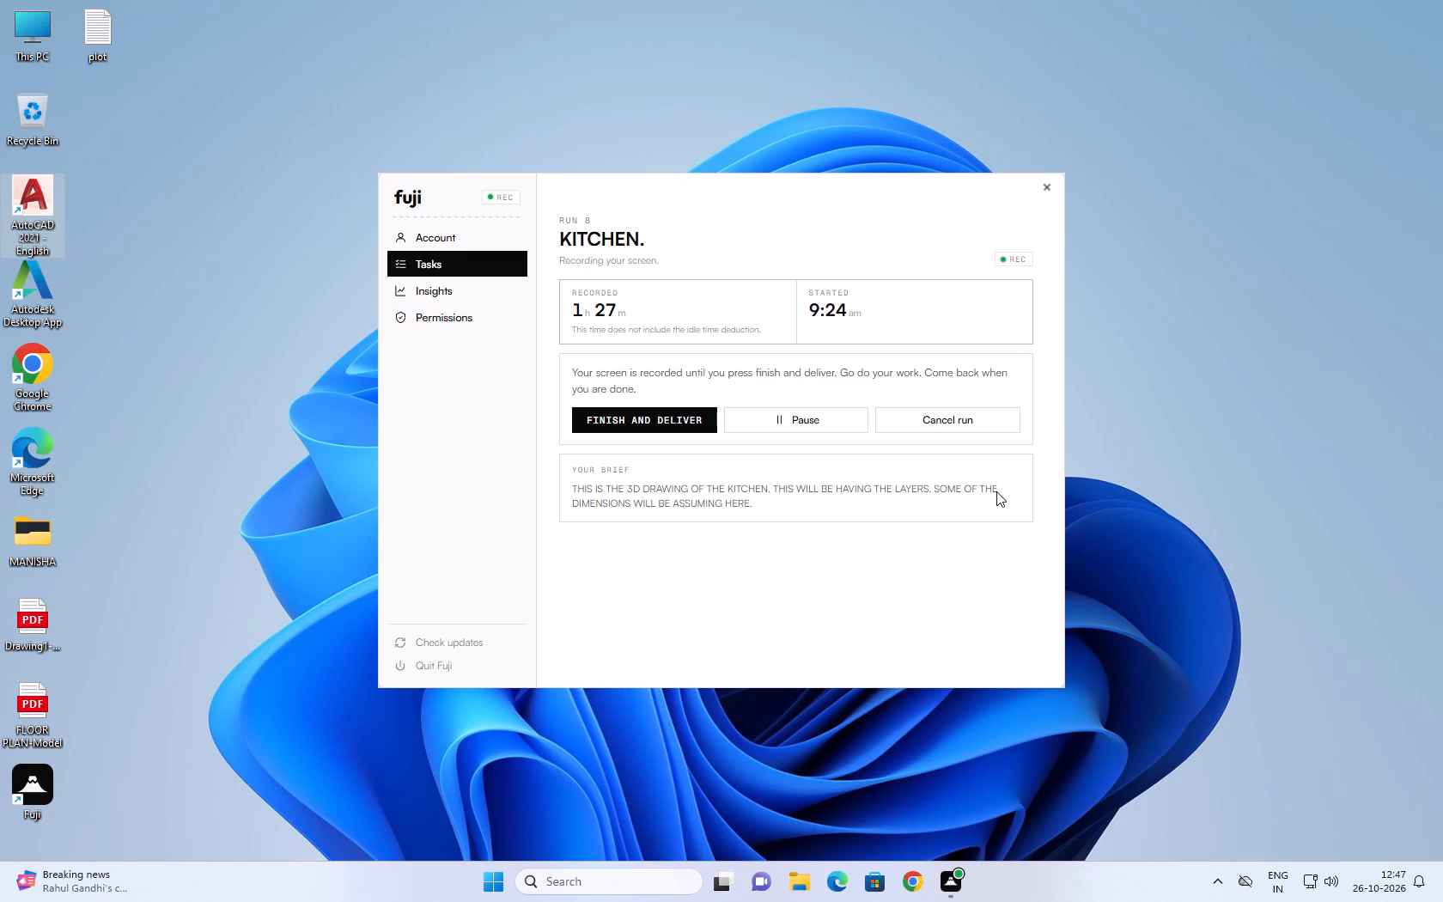
left_click(12, 201)
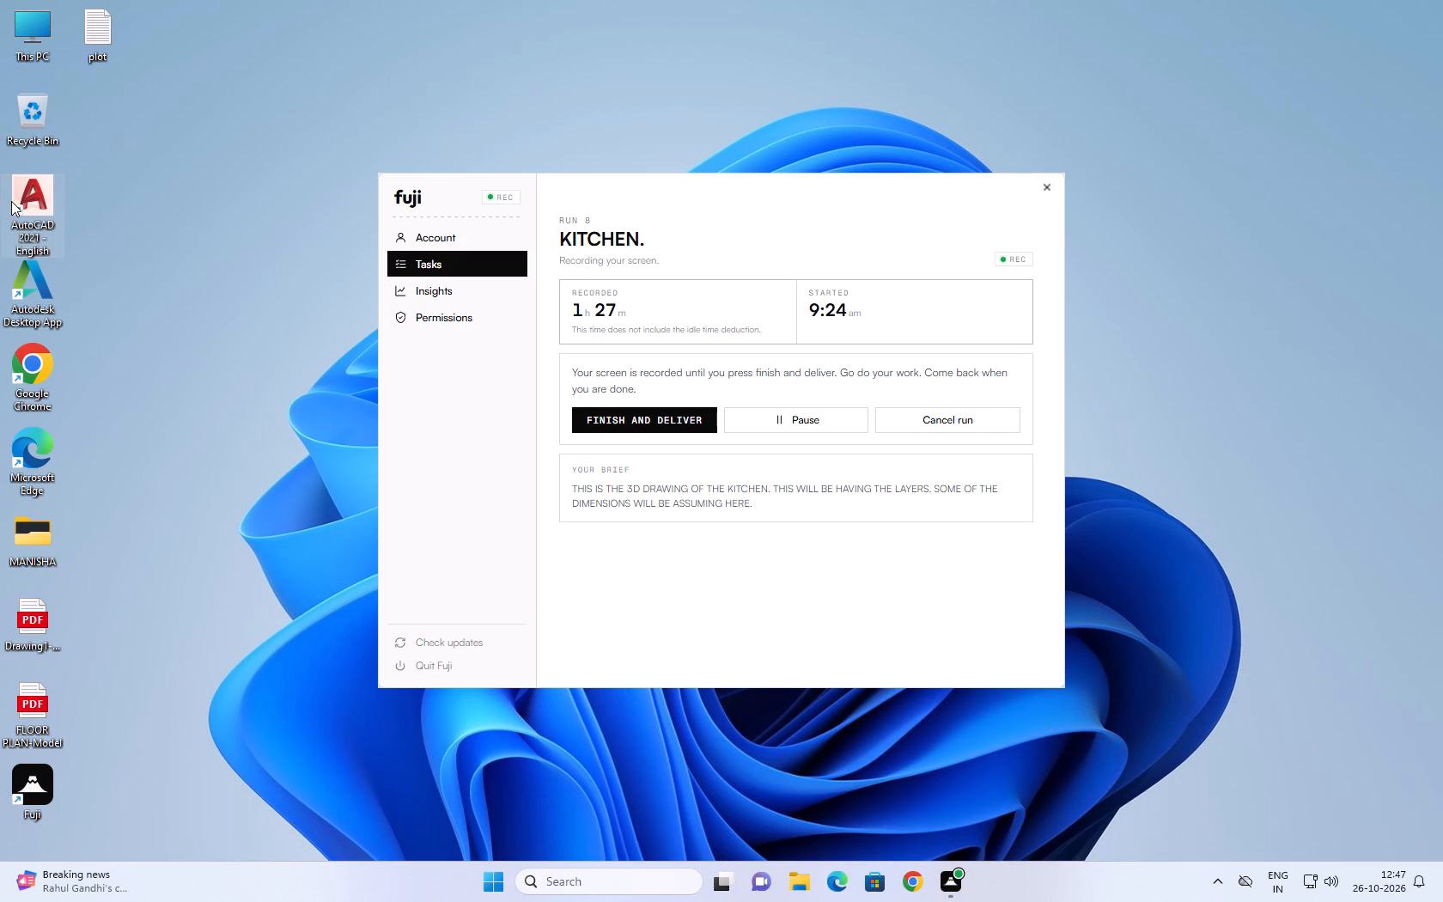
left_click(11, 201)
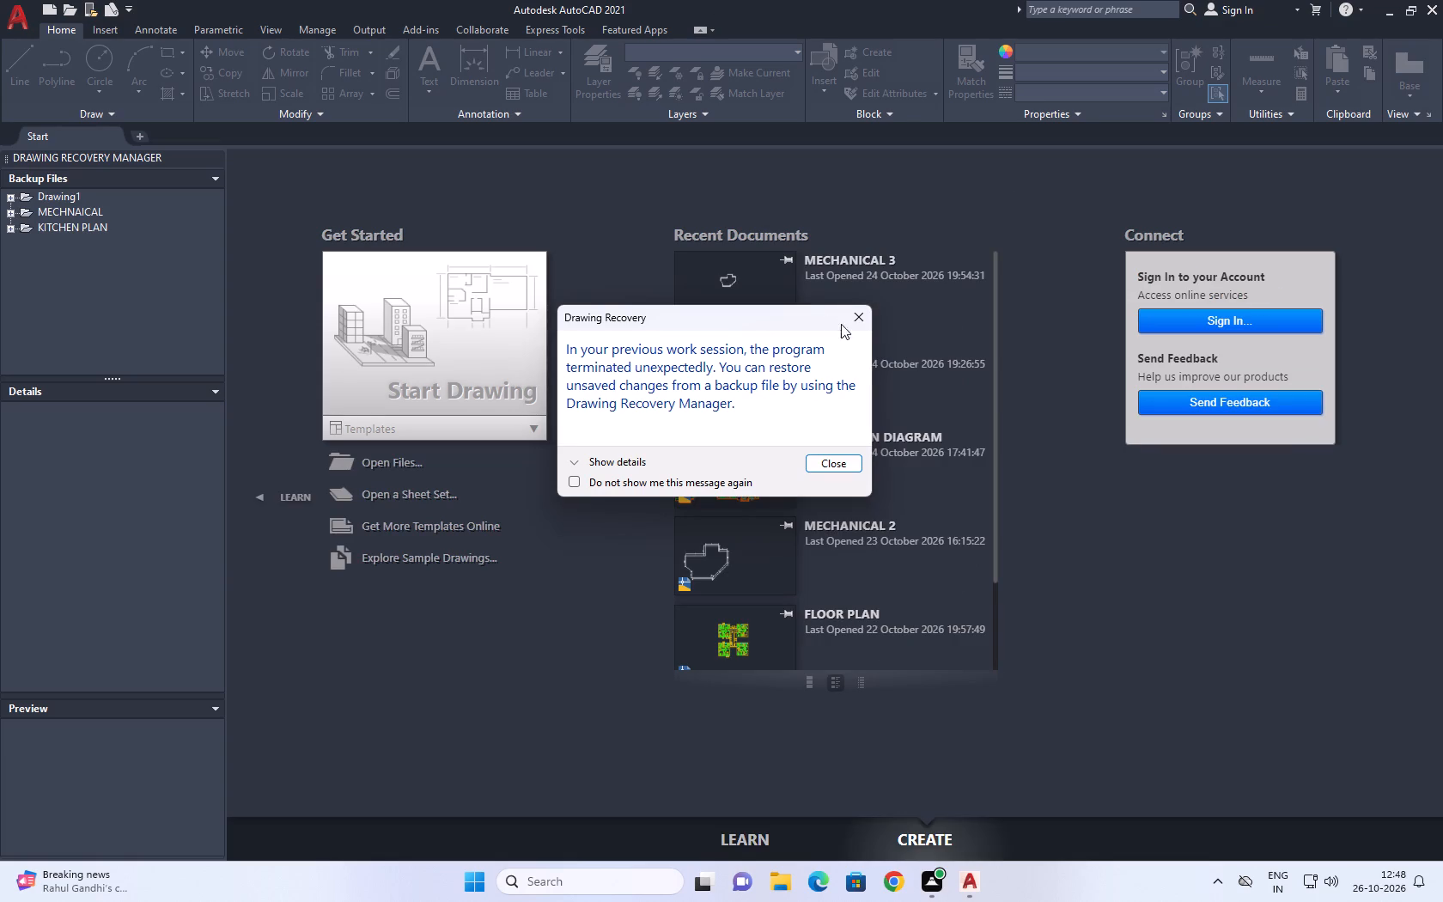
left_click(868, 325)
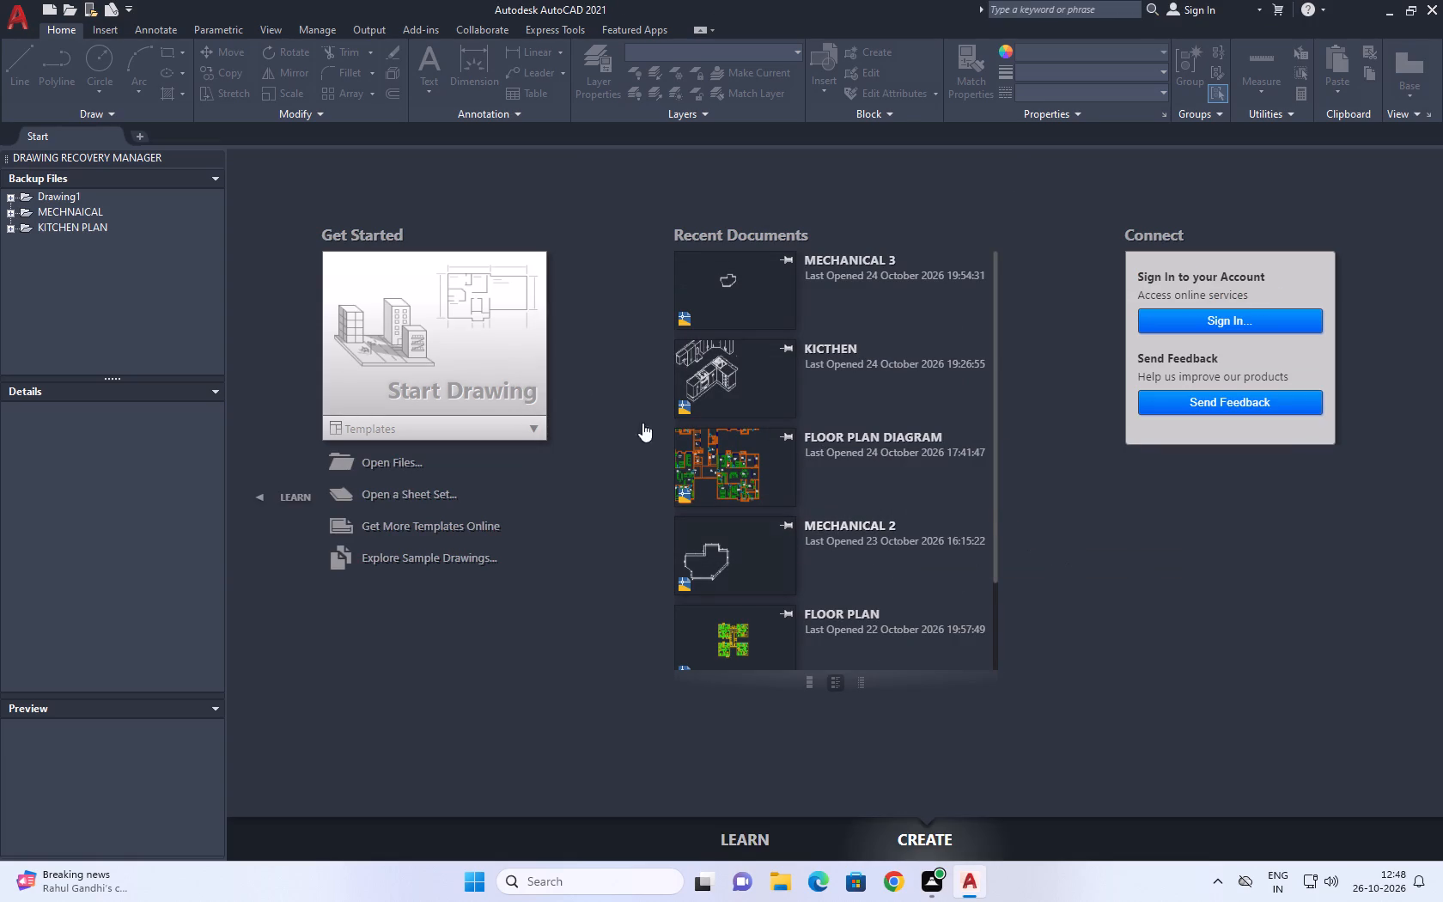
Start a new blank drawing and close the Drawing Recovery Manager.
left_click(470, 369)
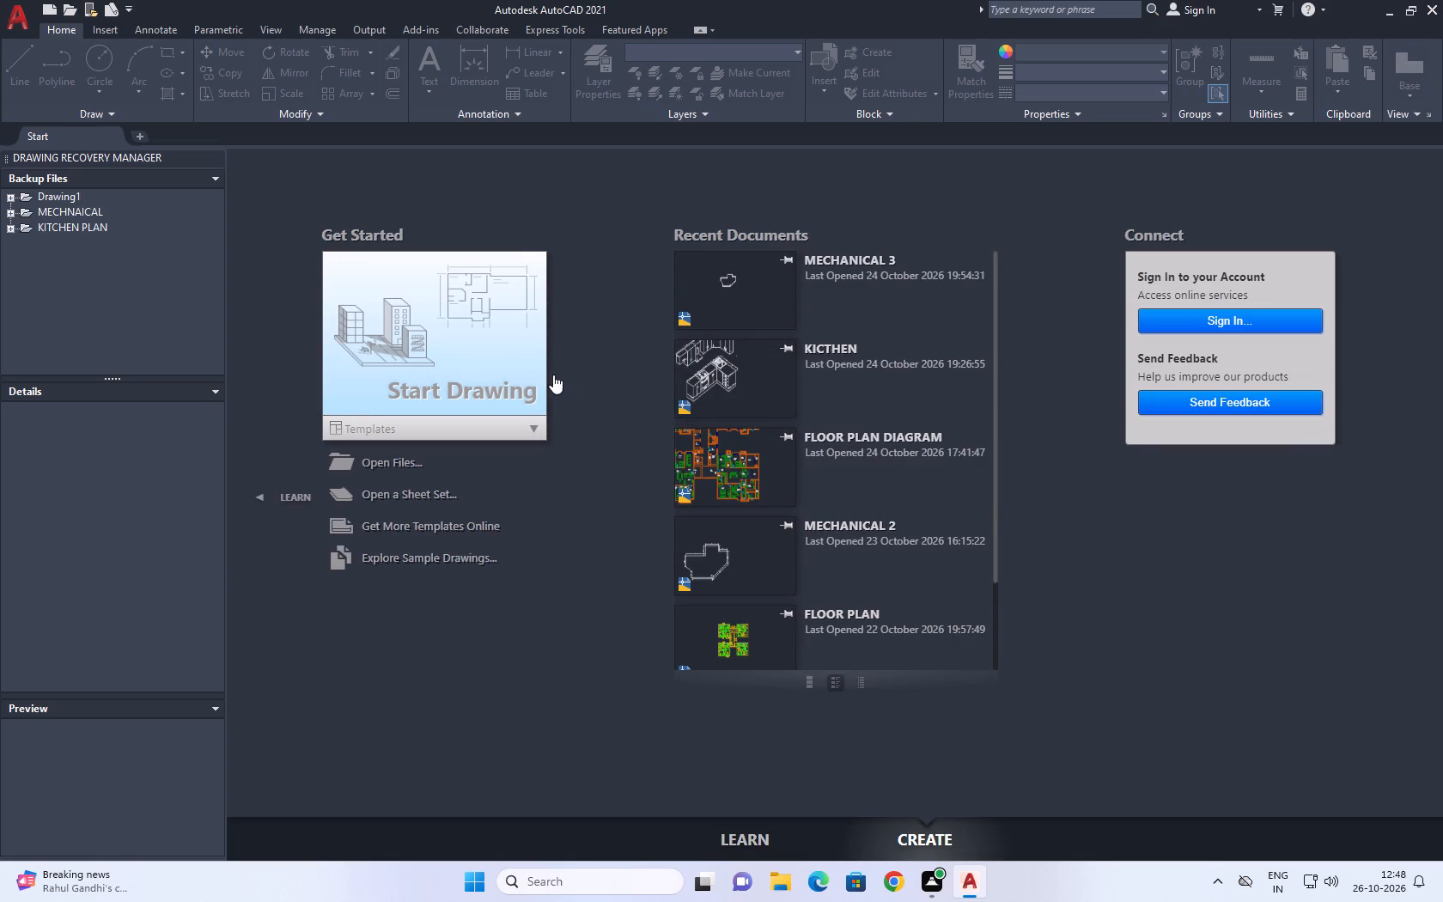
left_click(454, 329)
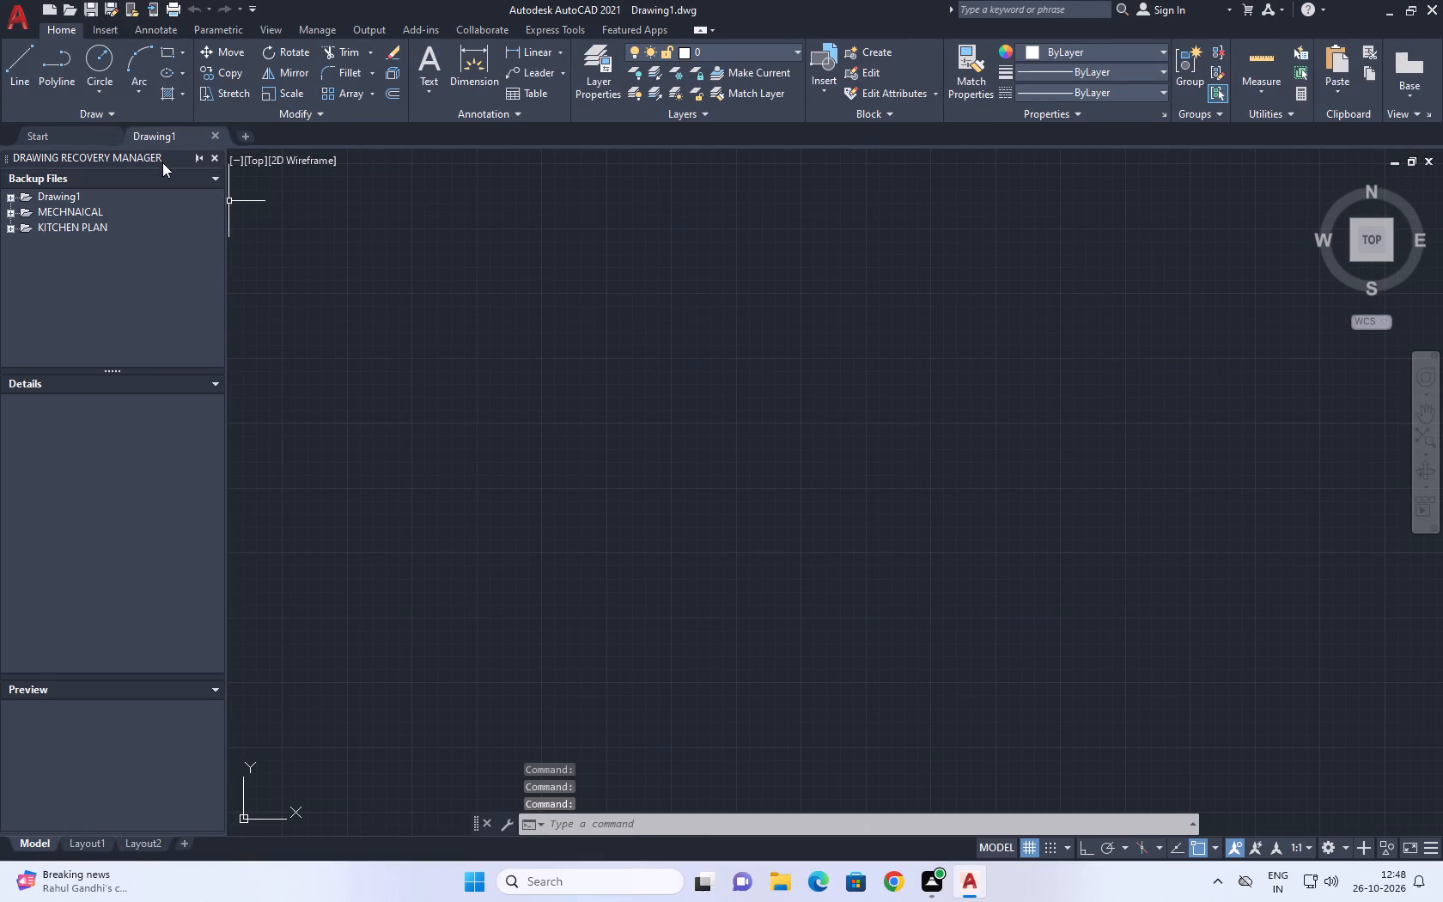
left_click(211, 155)
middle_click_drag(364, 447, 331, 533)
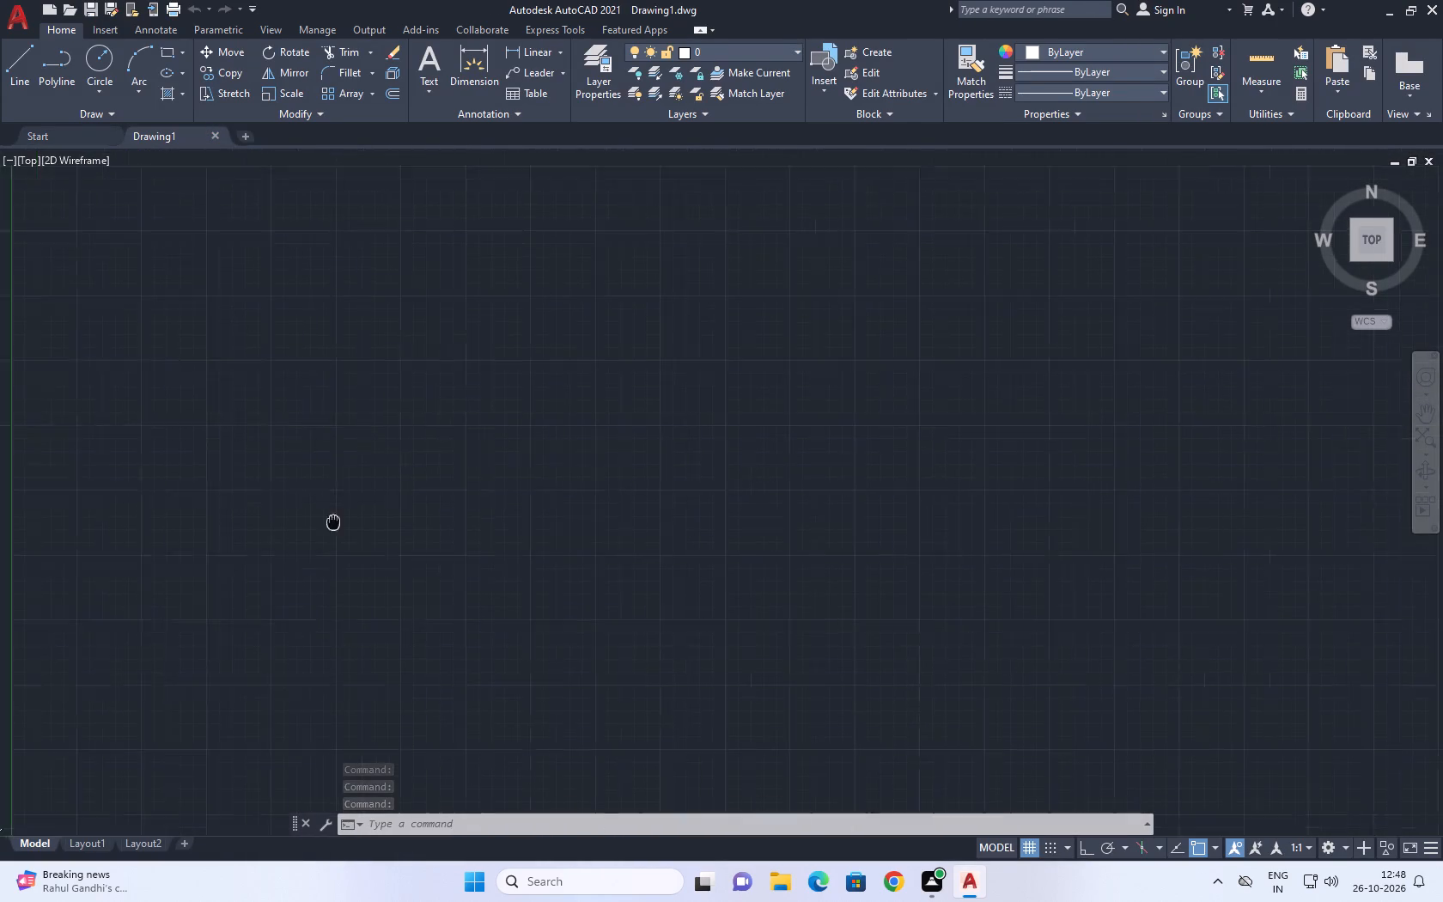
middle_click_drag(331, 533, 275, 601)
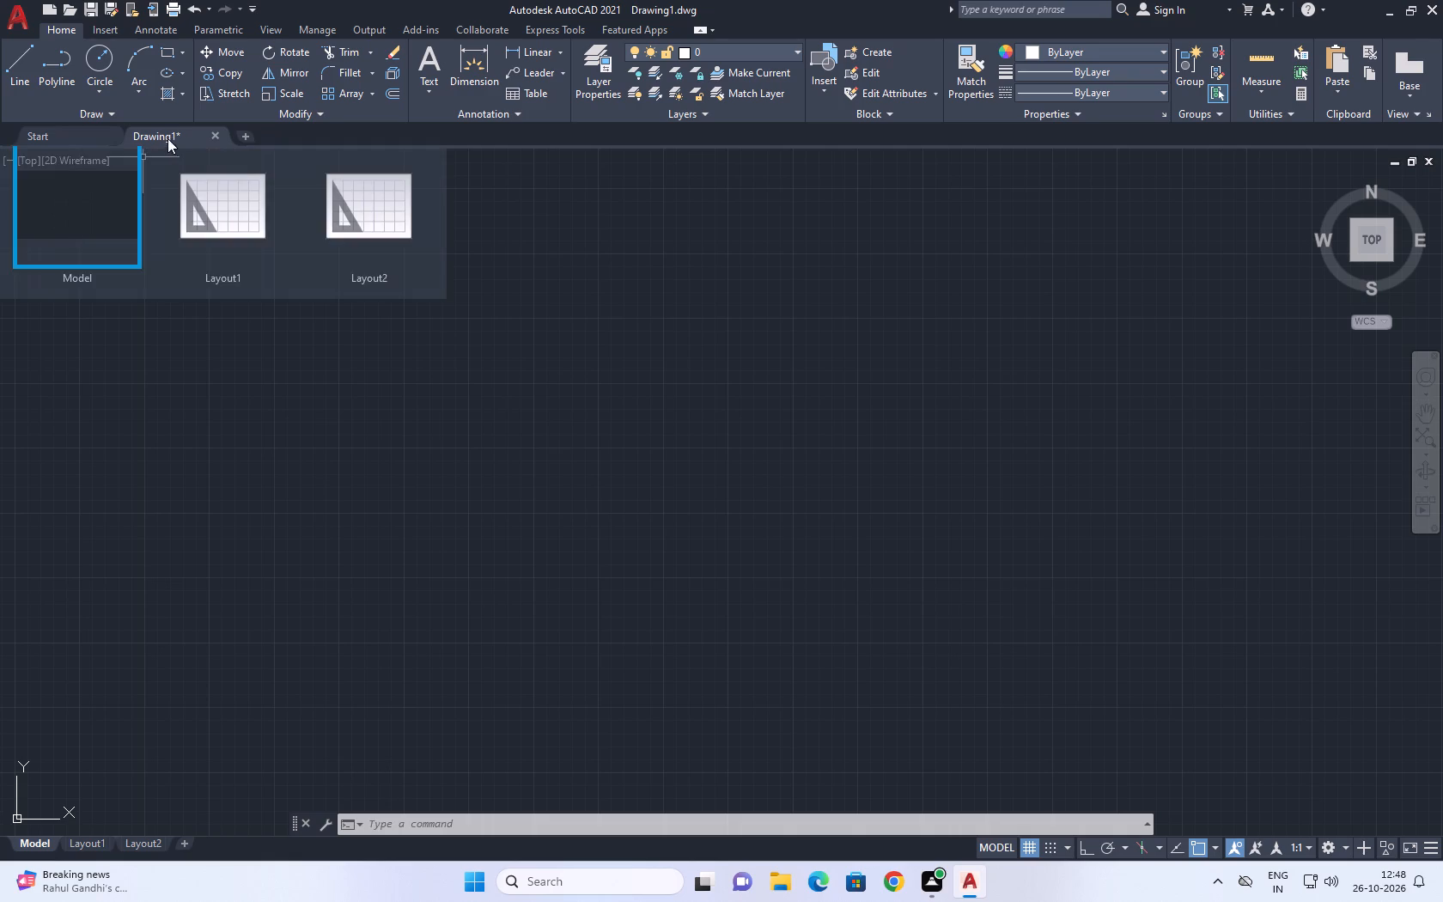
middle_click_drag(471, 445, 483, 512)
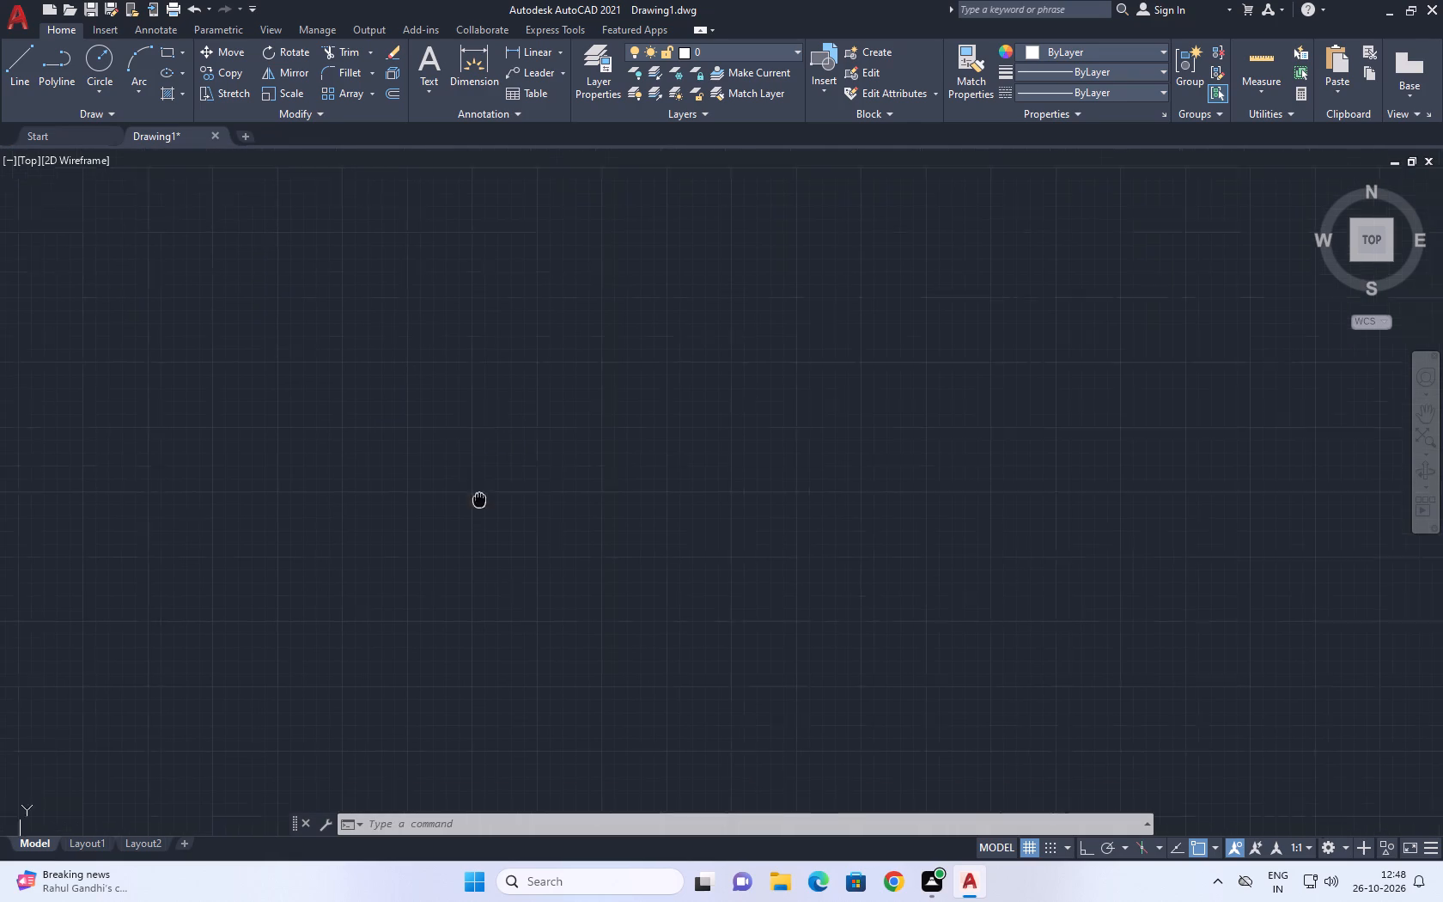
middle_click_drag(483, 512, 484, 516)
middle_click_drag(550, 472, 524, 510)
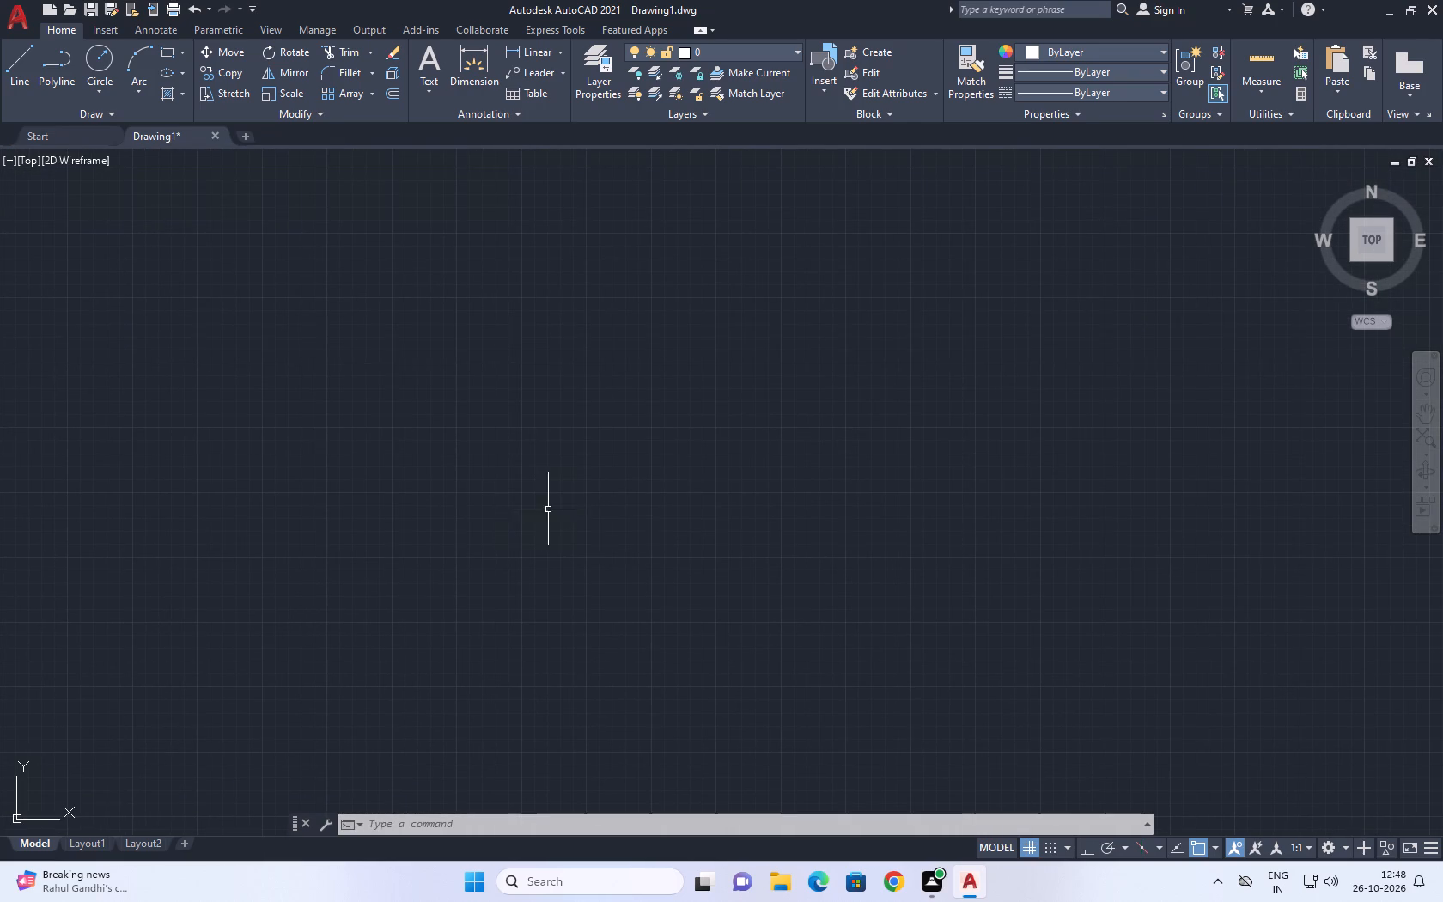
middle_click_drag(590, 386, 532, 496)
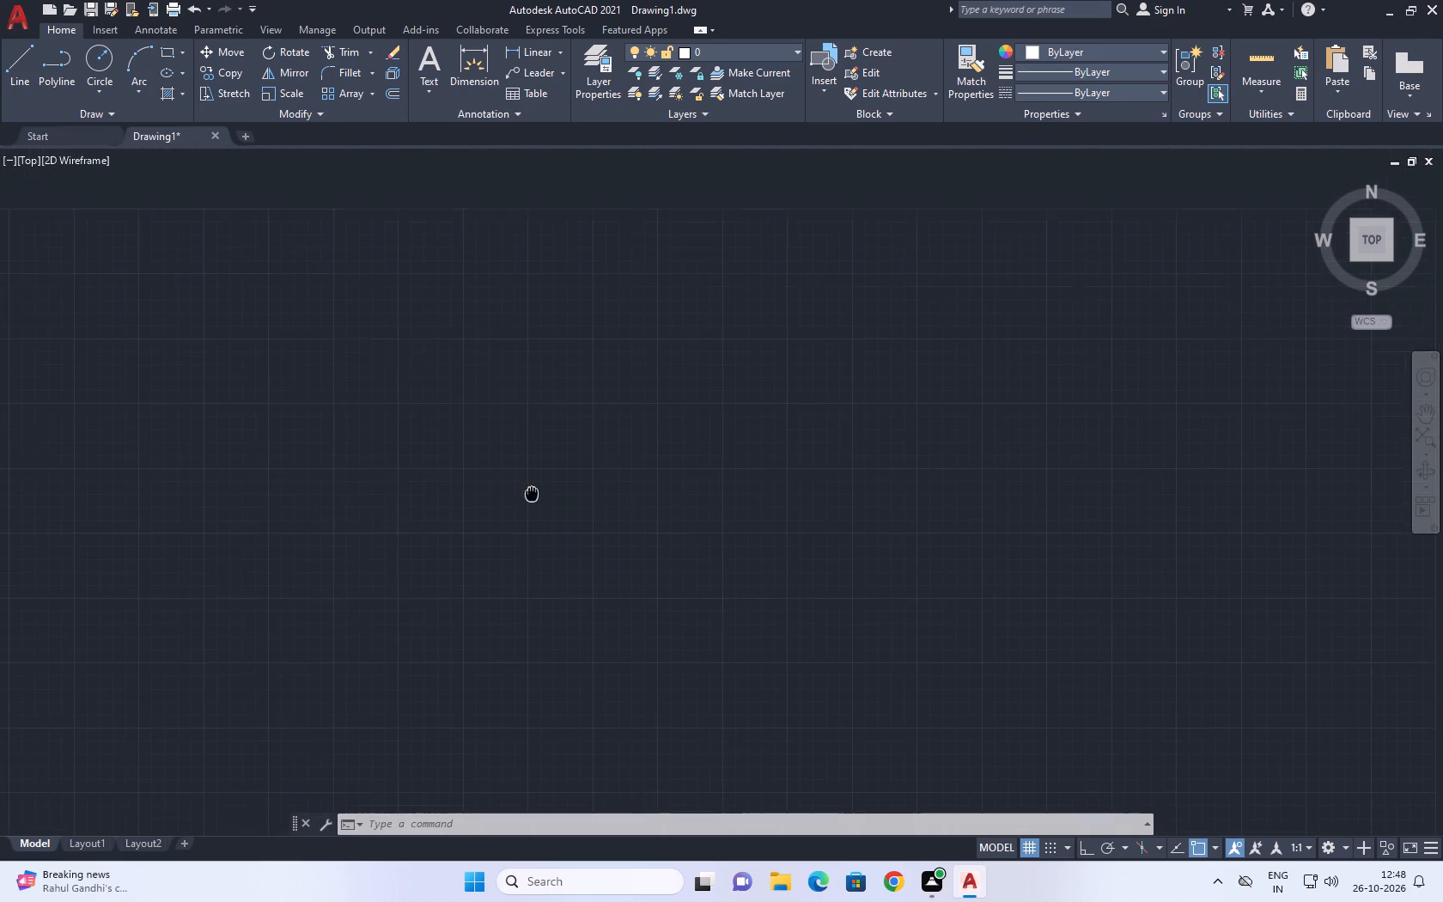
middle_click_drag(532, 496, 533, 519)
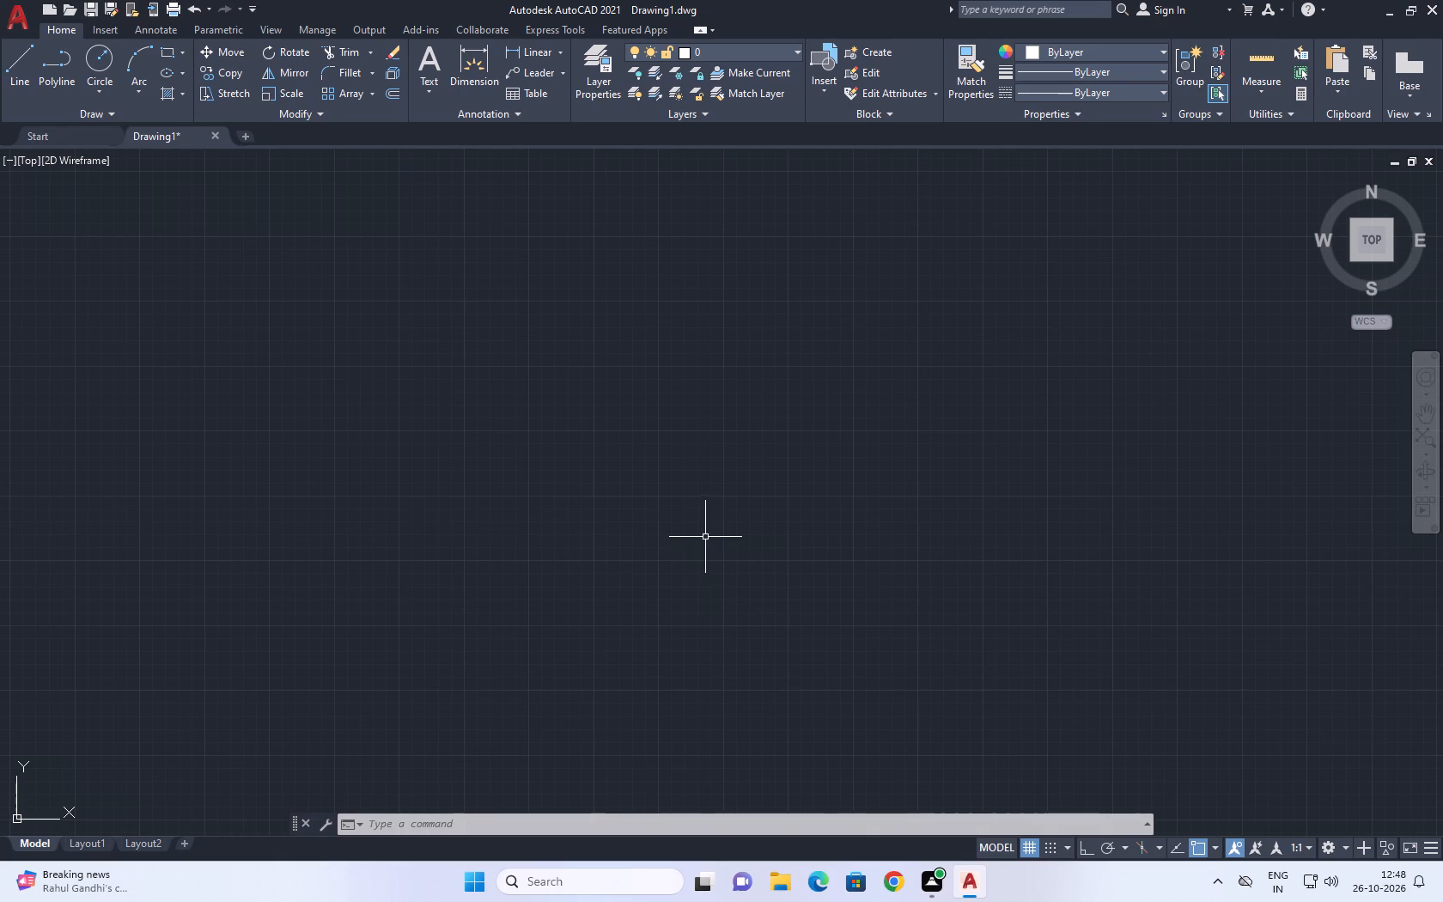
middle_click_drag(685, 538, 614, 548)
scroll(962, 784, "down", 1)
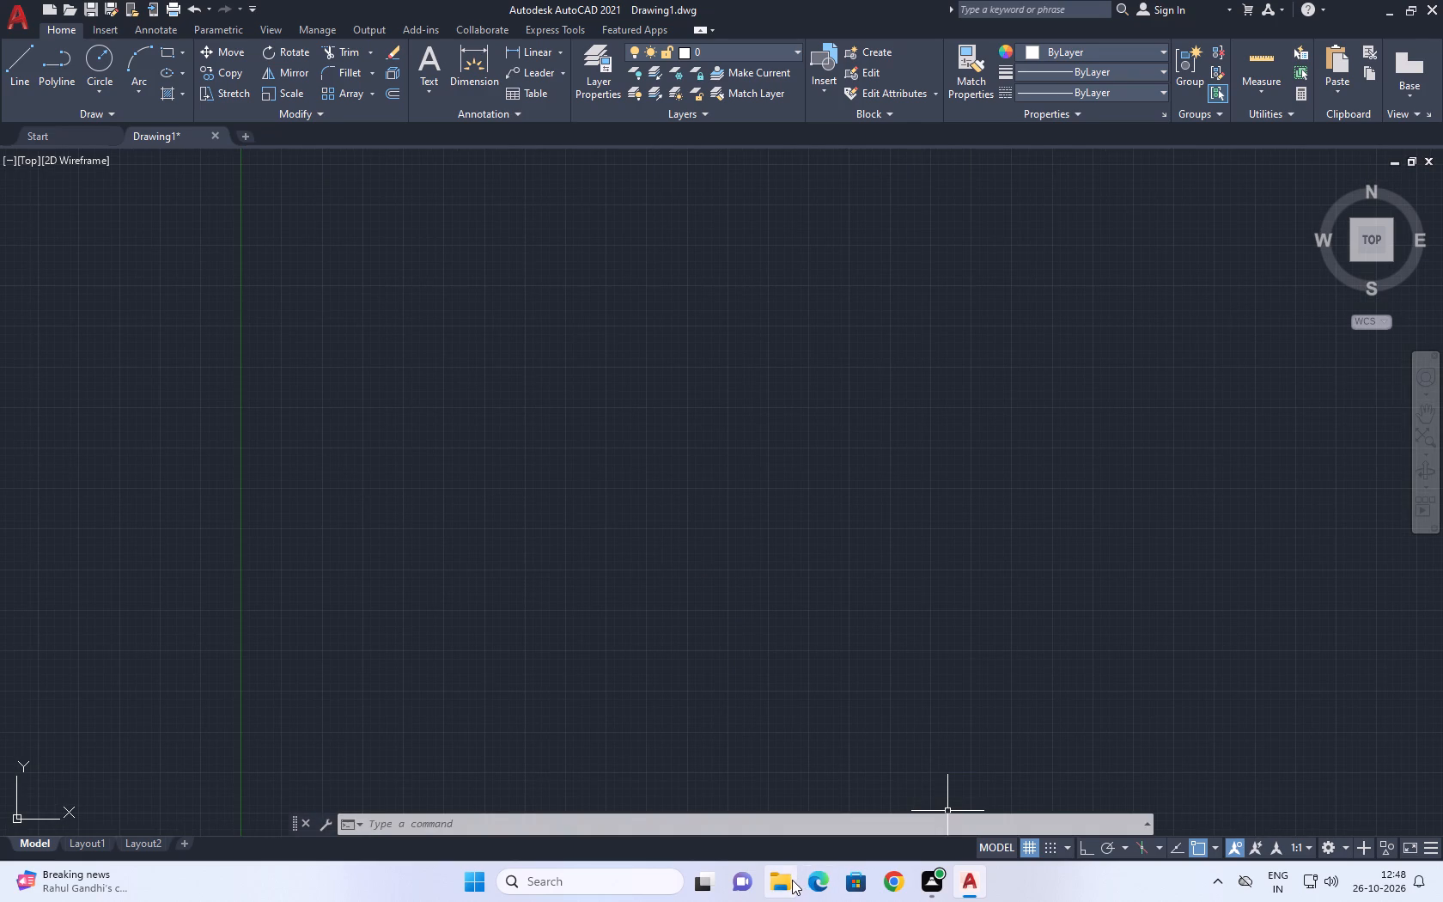
Switch to File Explorer and look through the drawing files in the desktop's MANISHA folder, closing it when done.
left_click(790, 881)
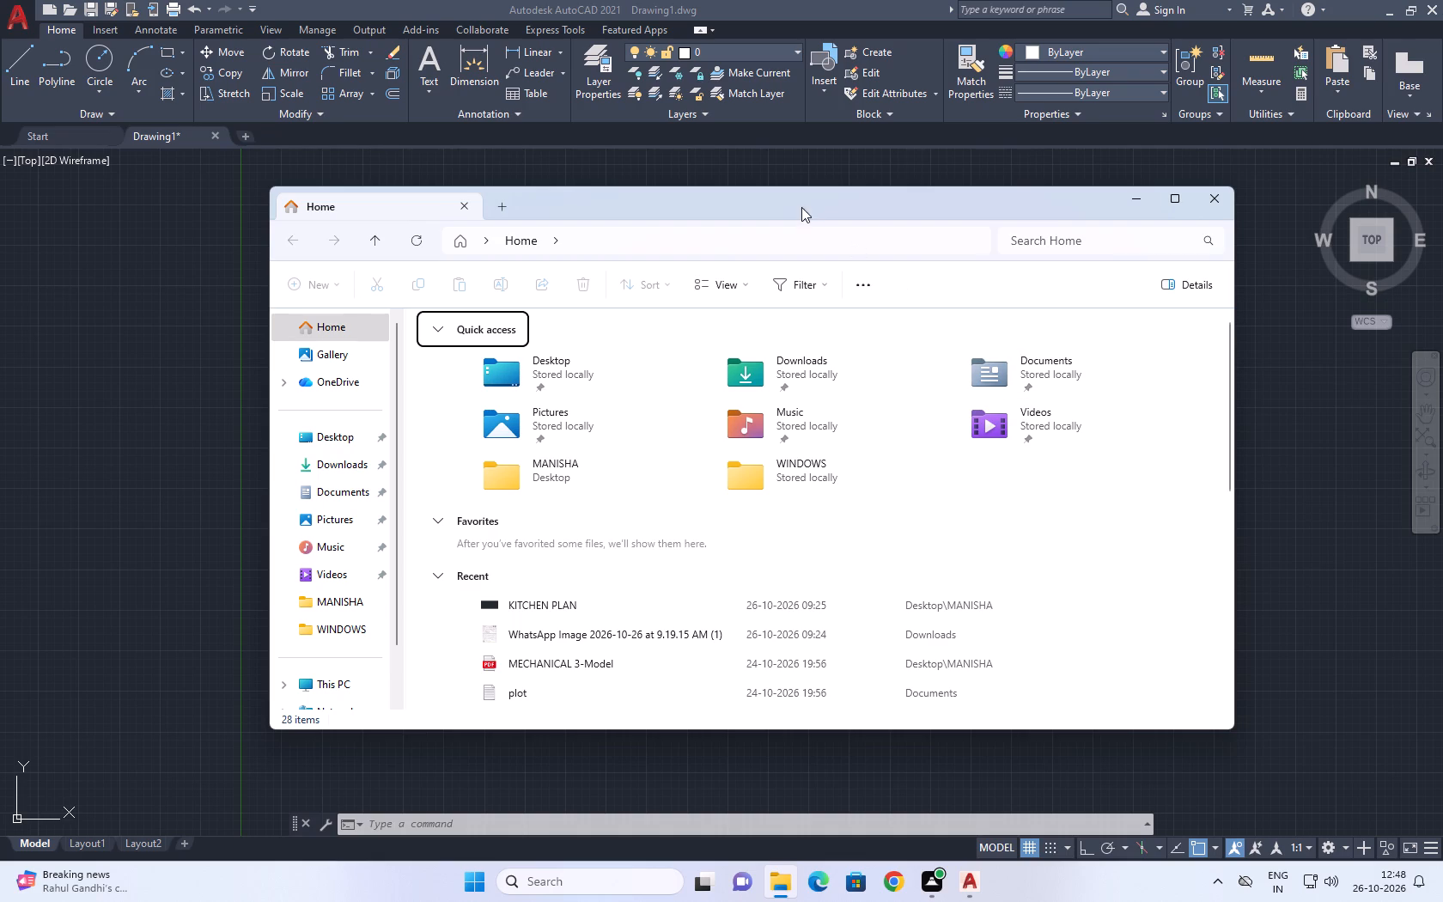
left_click(569, 360)
double_click(605, 379)
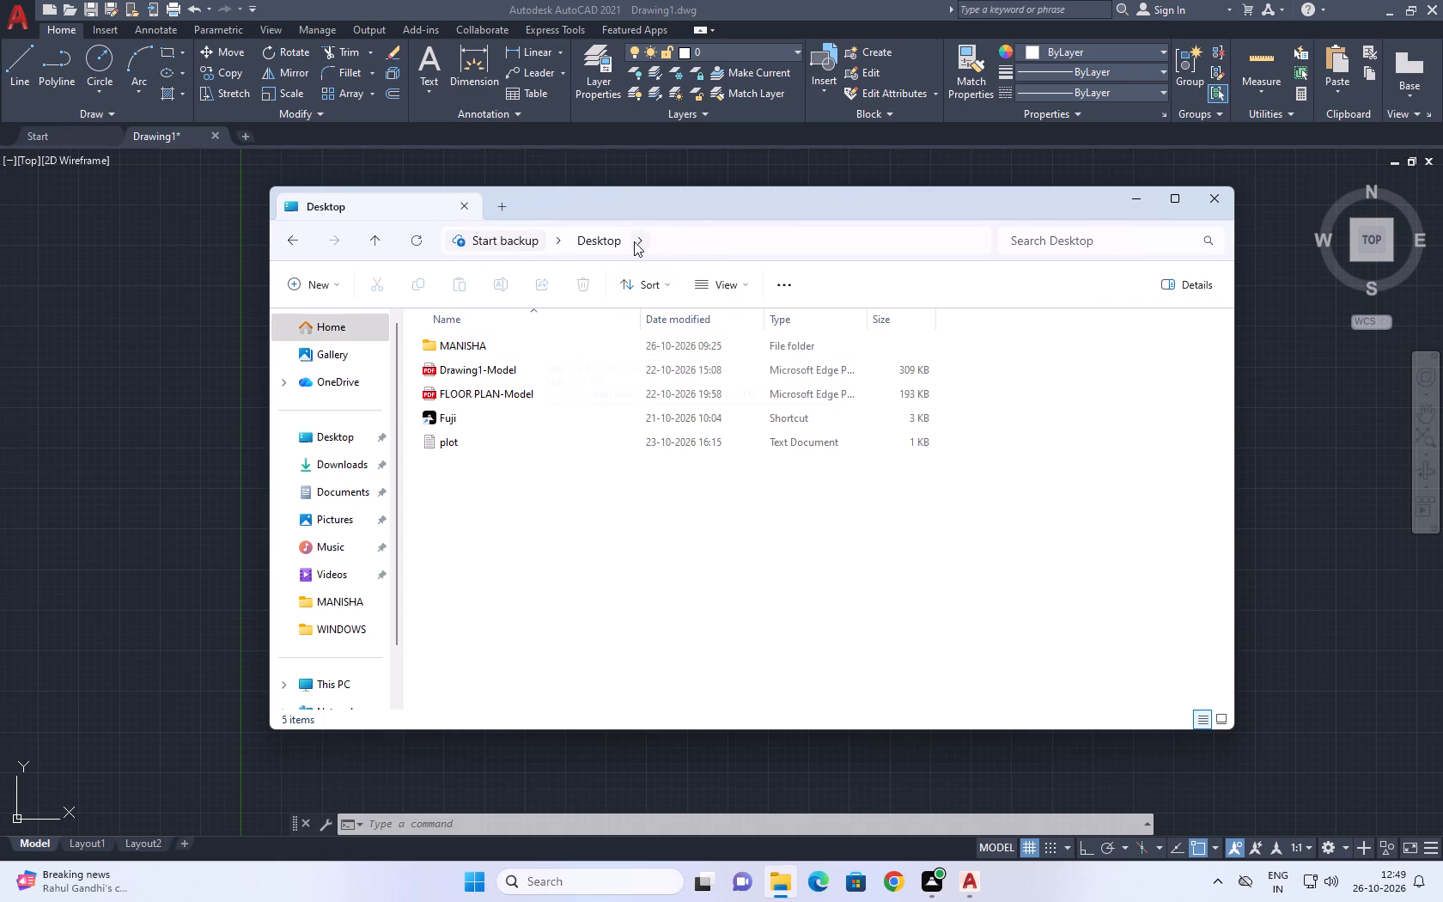
double_click(525, 350)
scroll(582, 673, "down", 4)
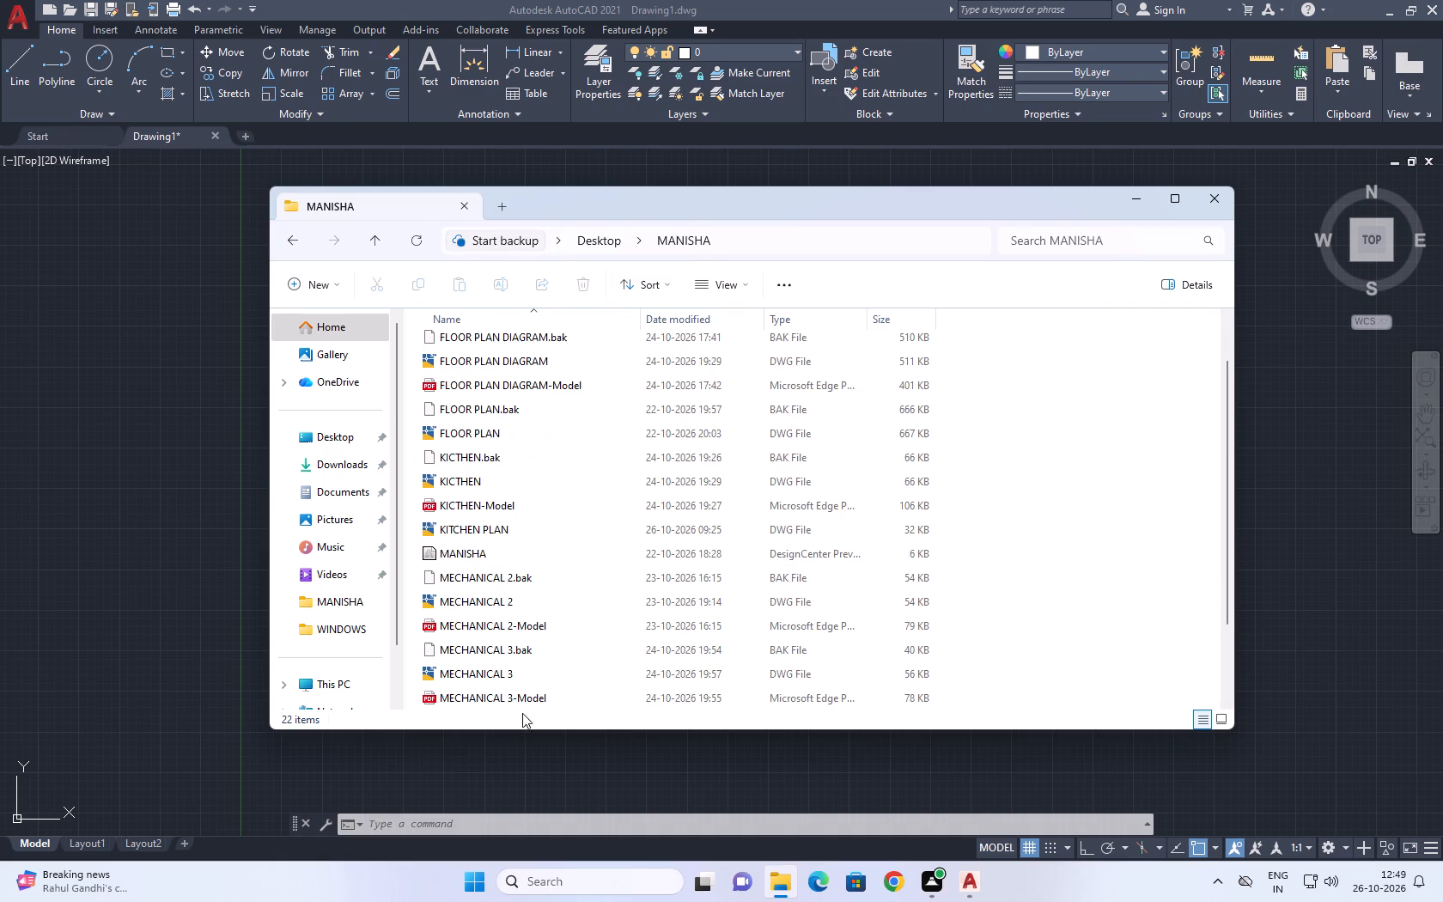
scroll(522, 713, "down", 4)
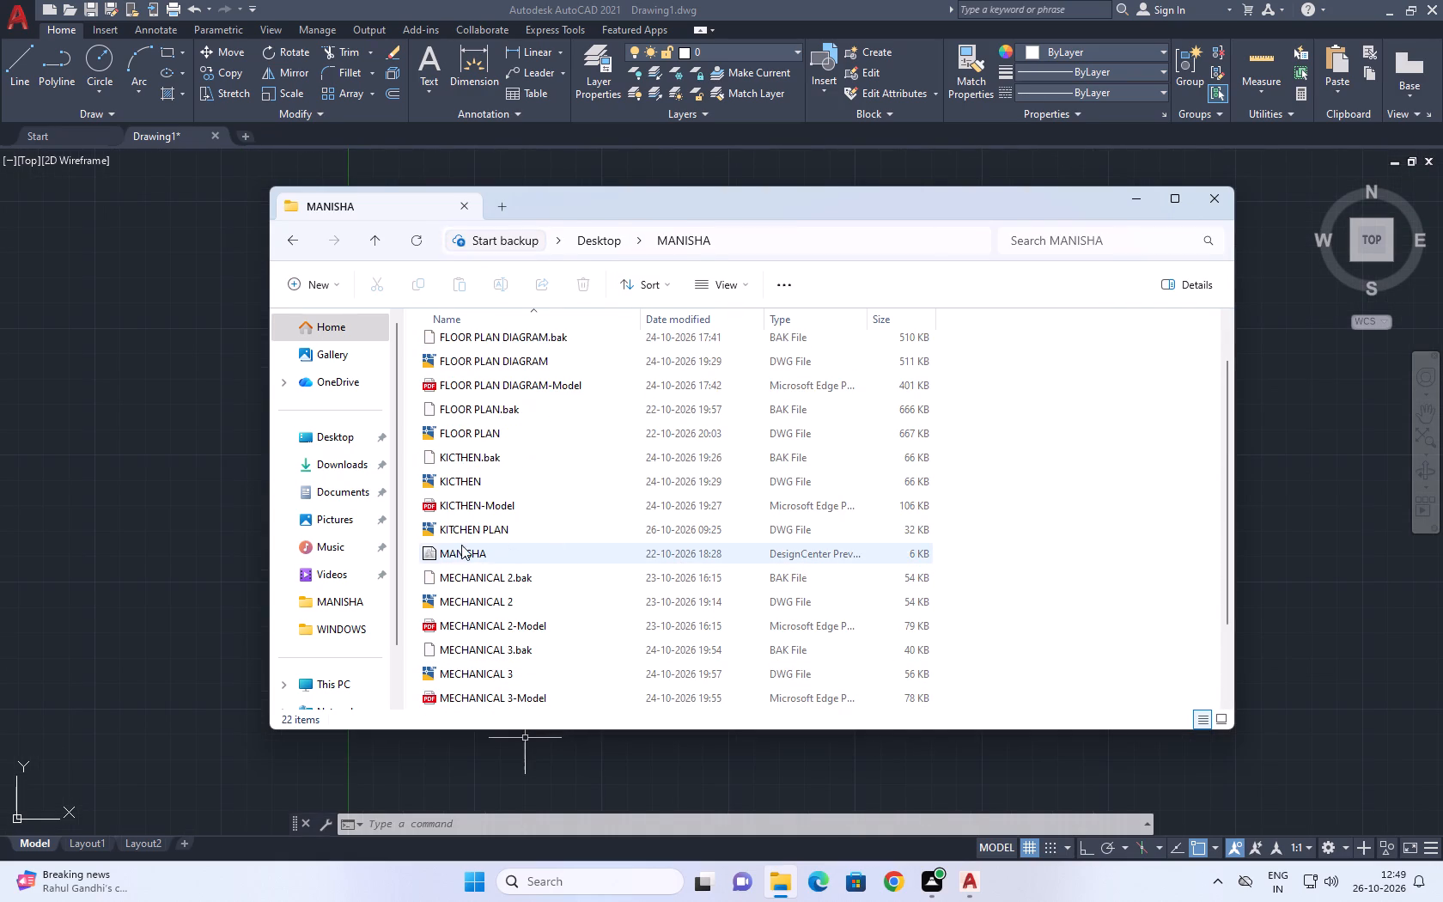
double_click(501, 552)
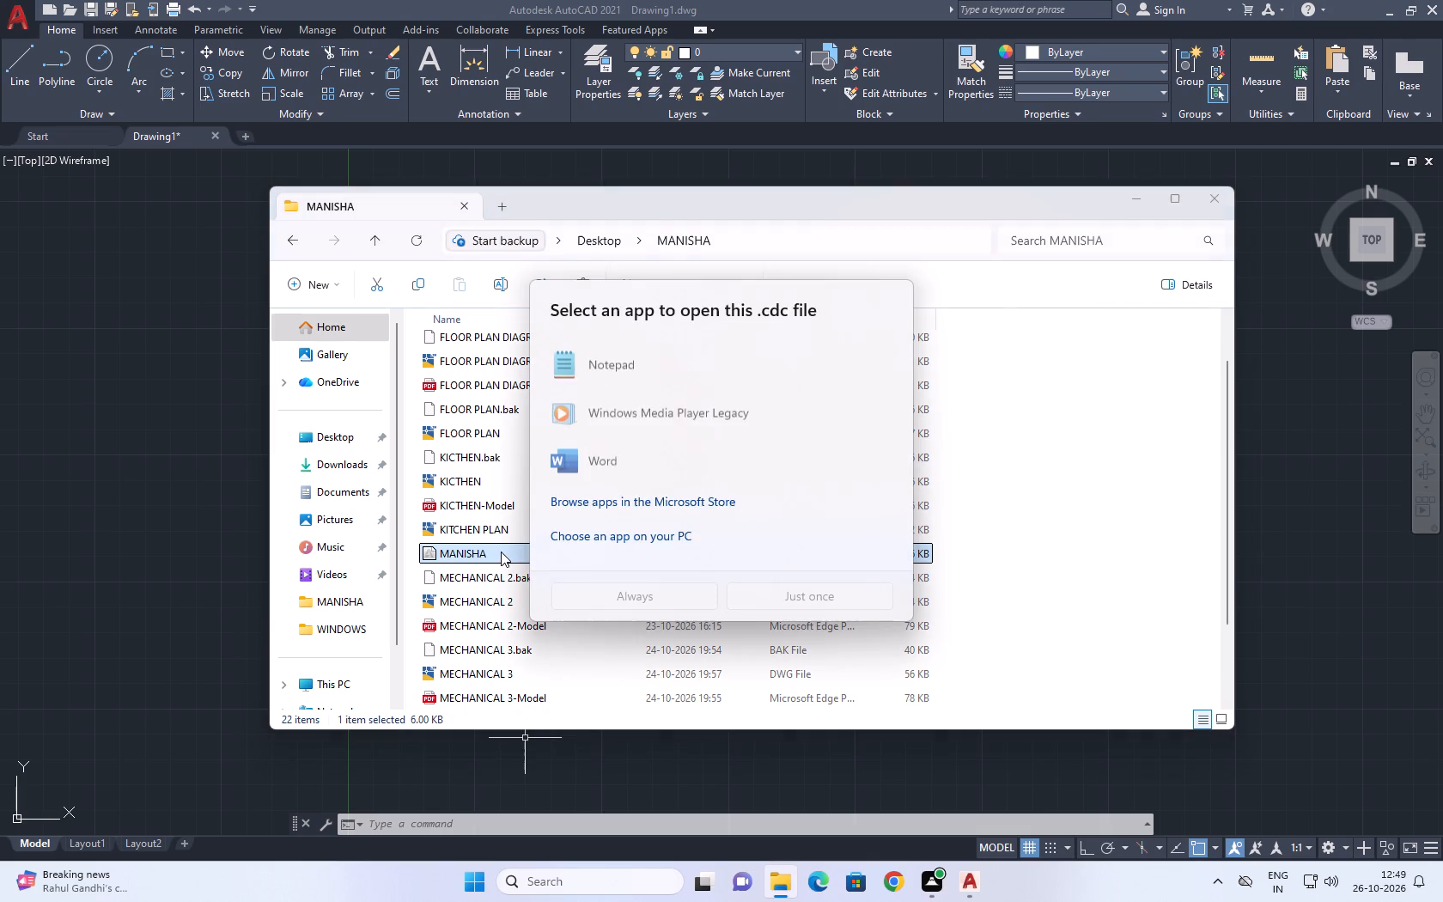
left_click(1292, 514)
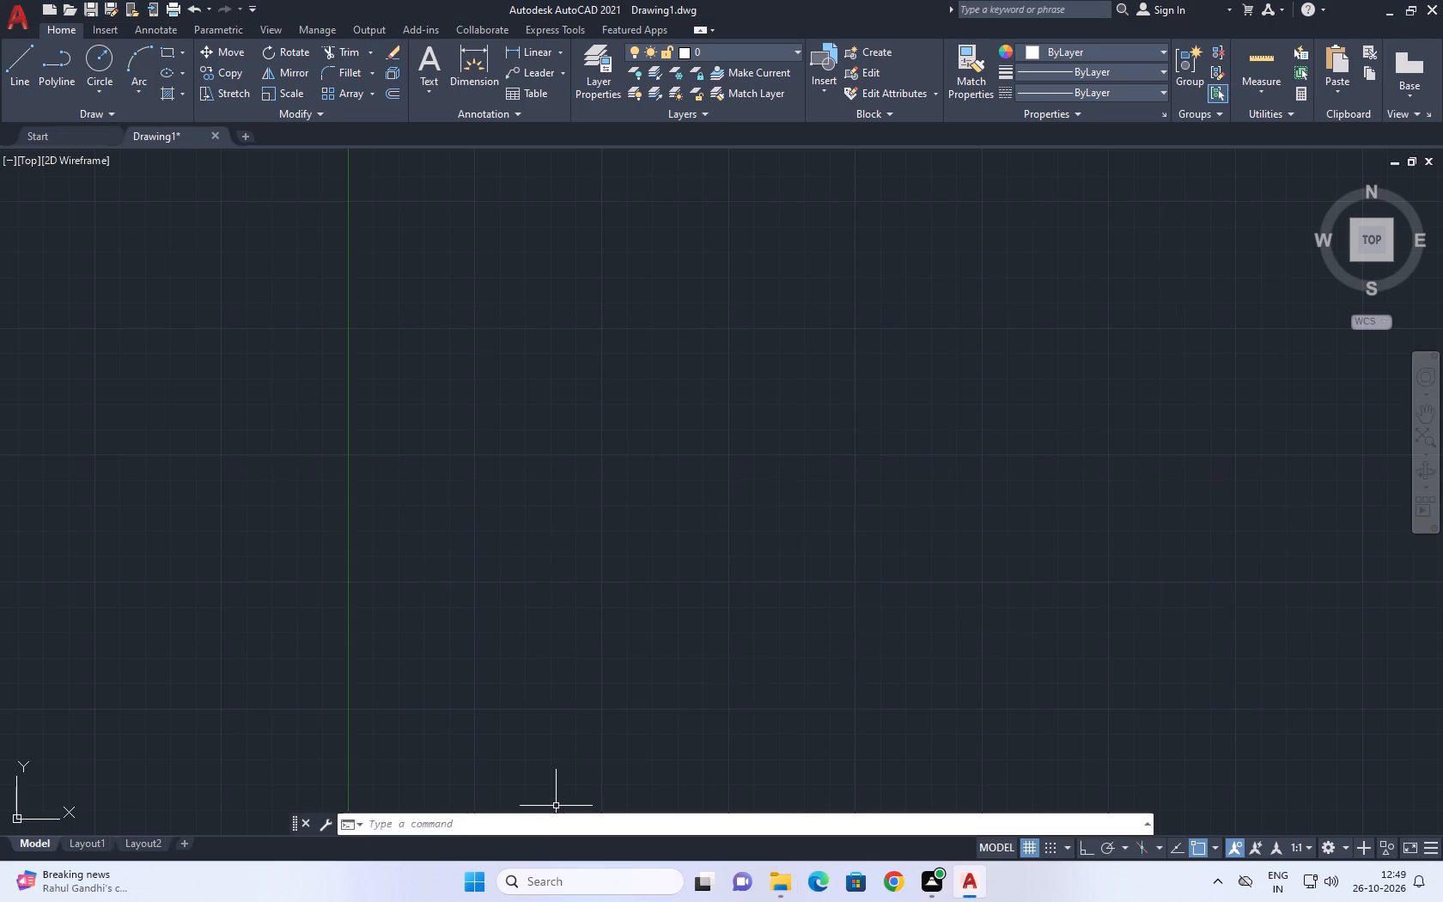
left_click(768, 875)
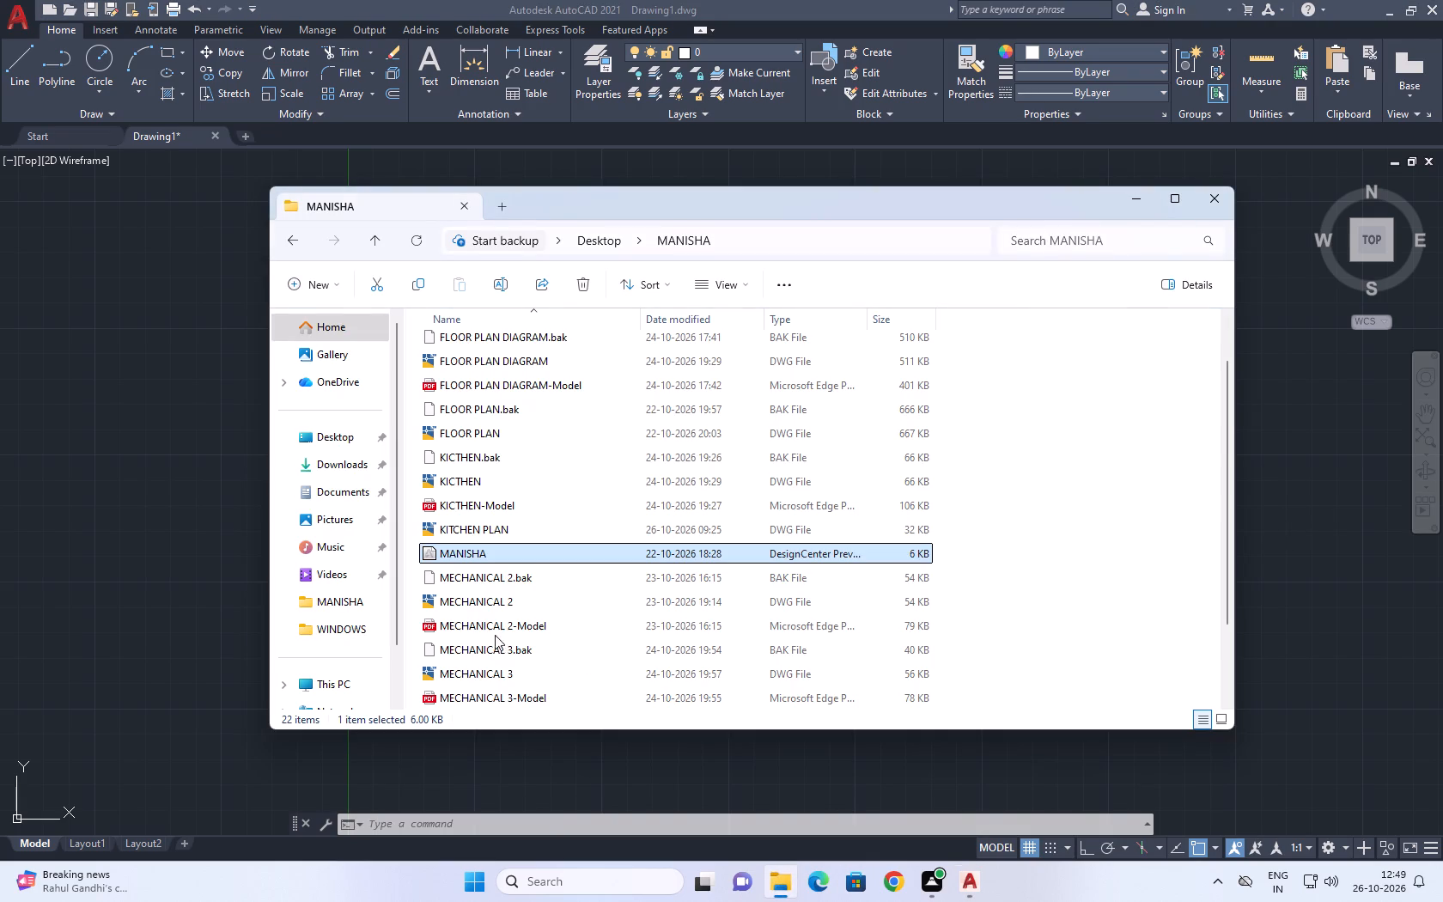
scroll(488, 673, "down", 2)
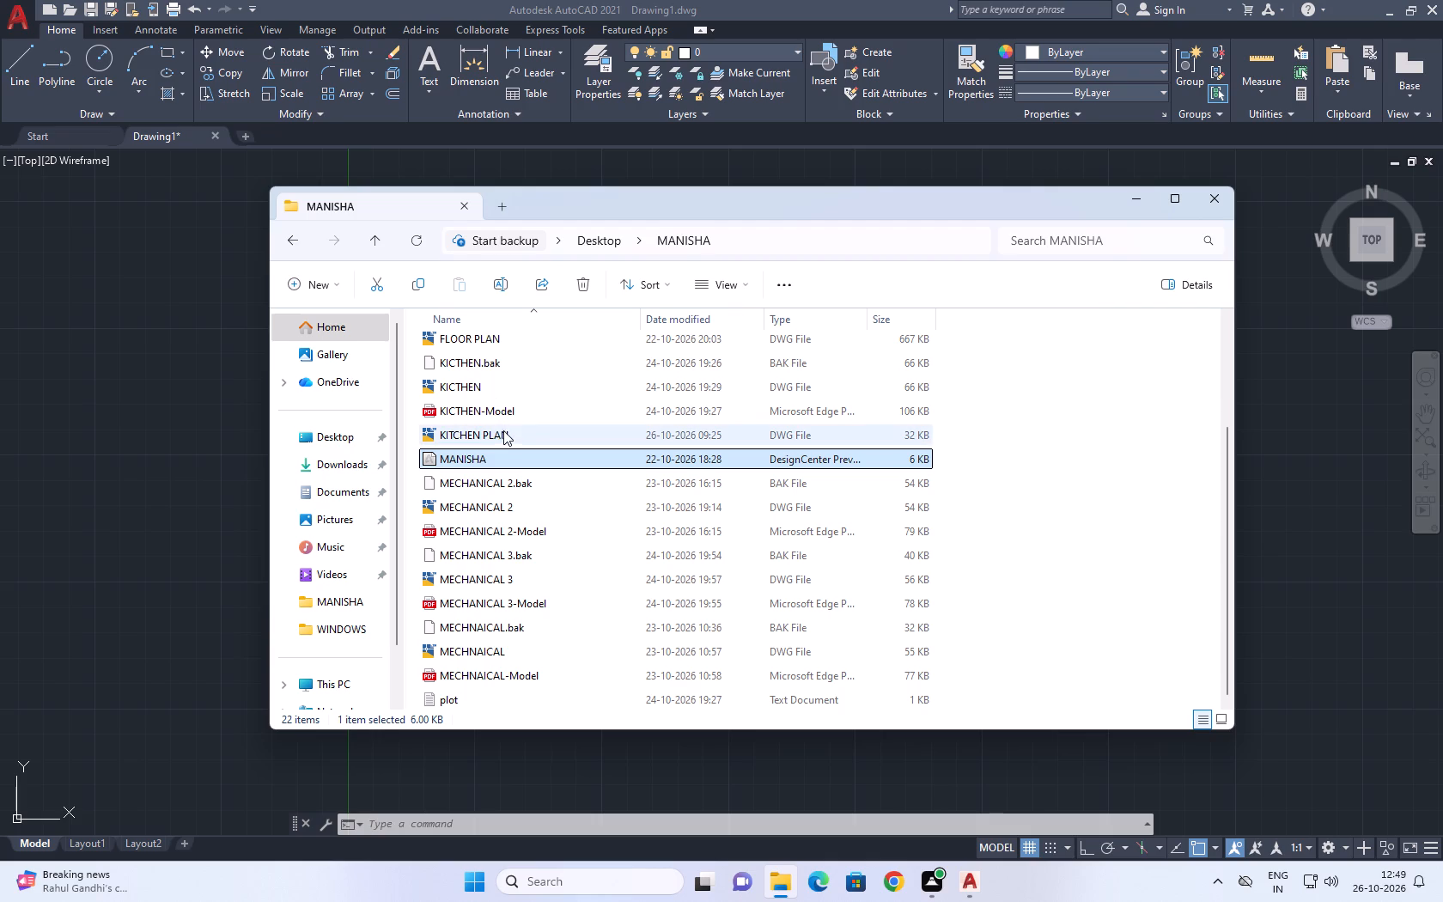
left_click(1217, 200)
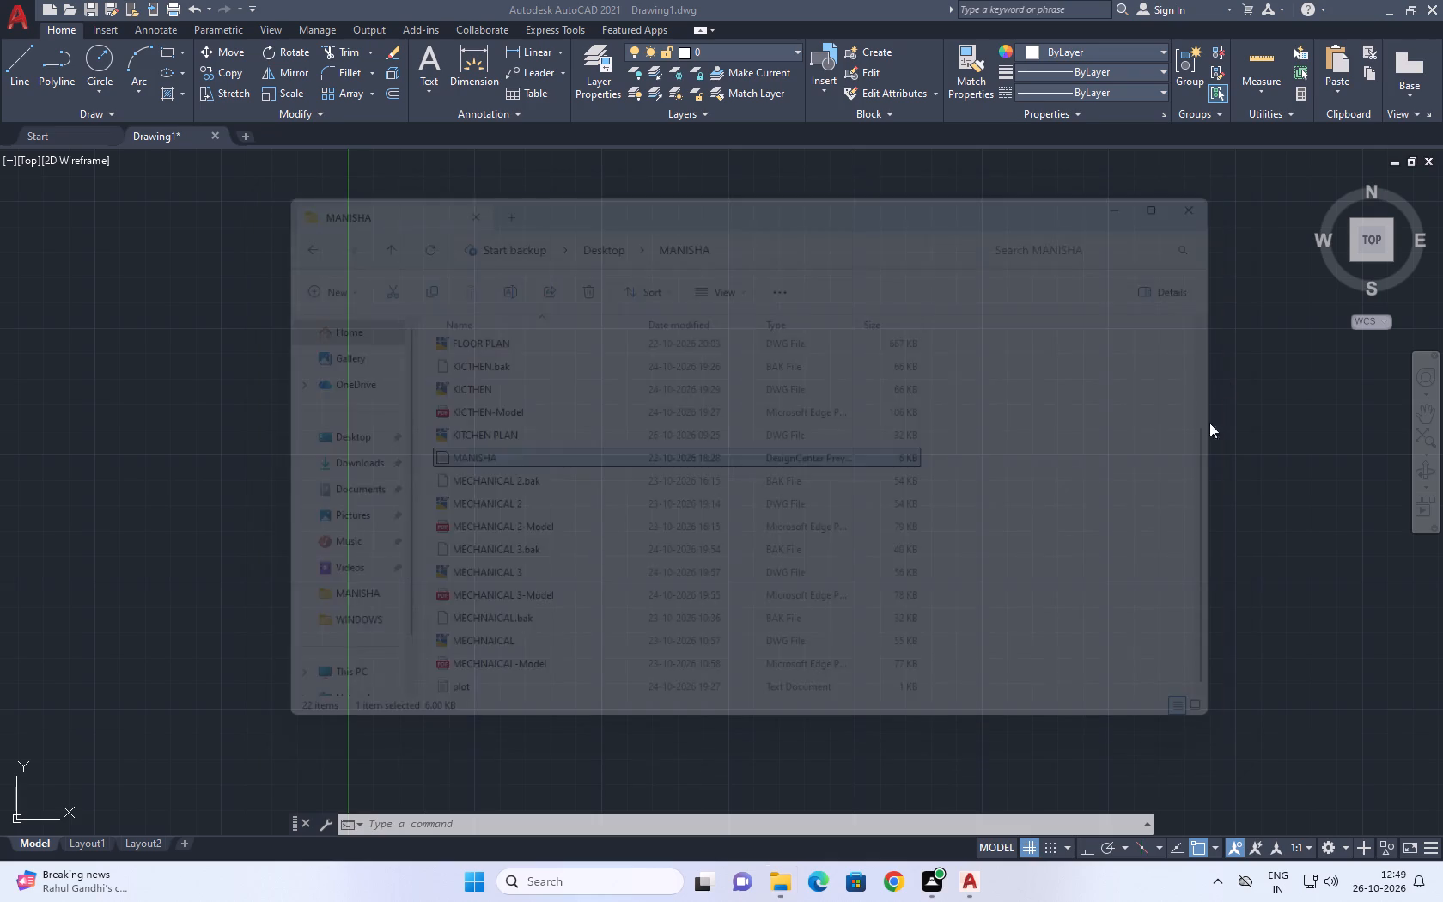
Save the new drawing as "kitchen plan2" in the MANISHA folder on the Desktop.
middle_click_drag(669, 456, 301, 668)
middle_click_drag(405, 432, 385, 436)
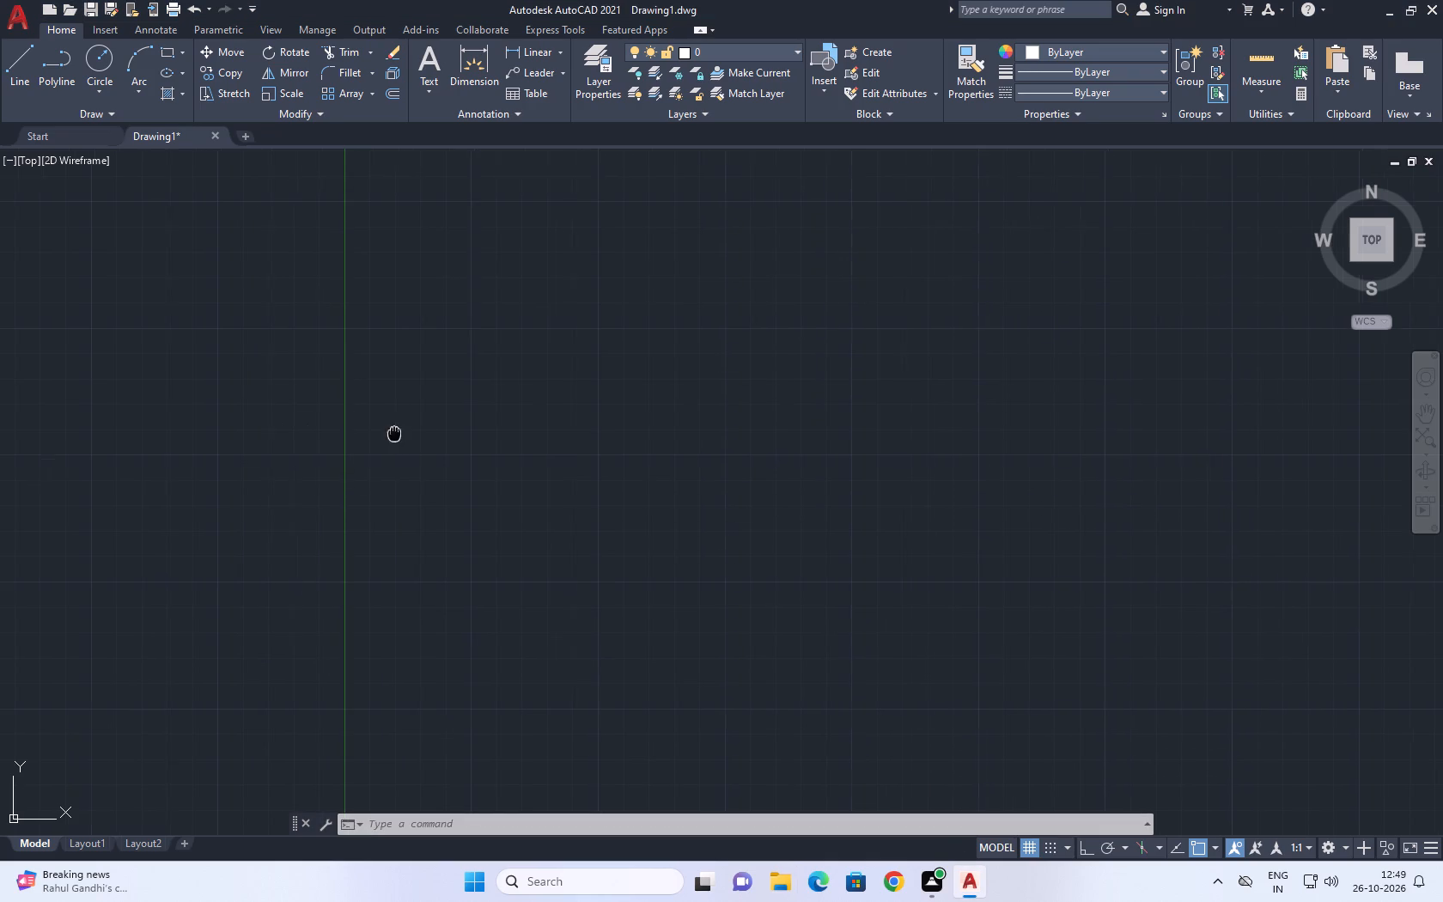
middle_click_drag(385, 436, 204, 367)
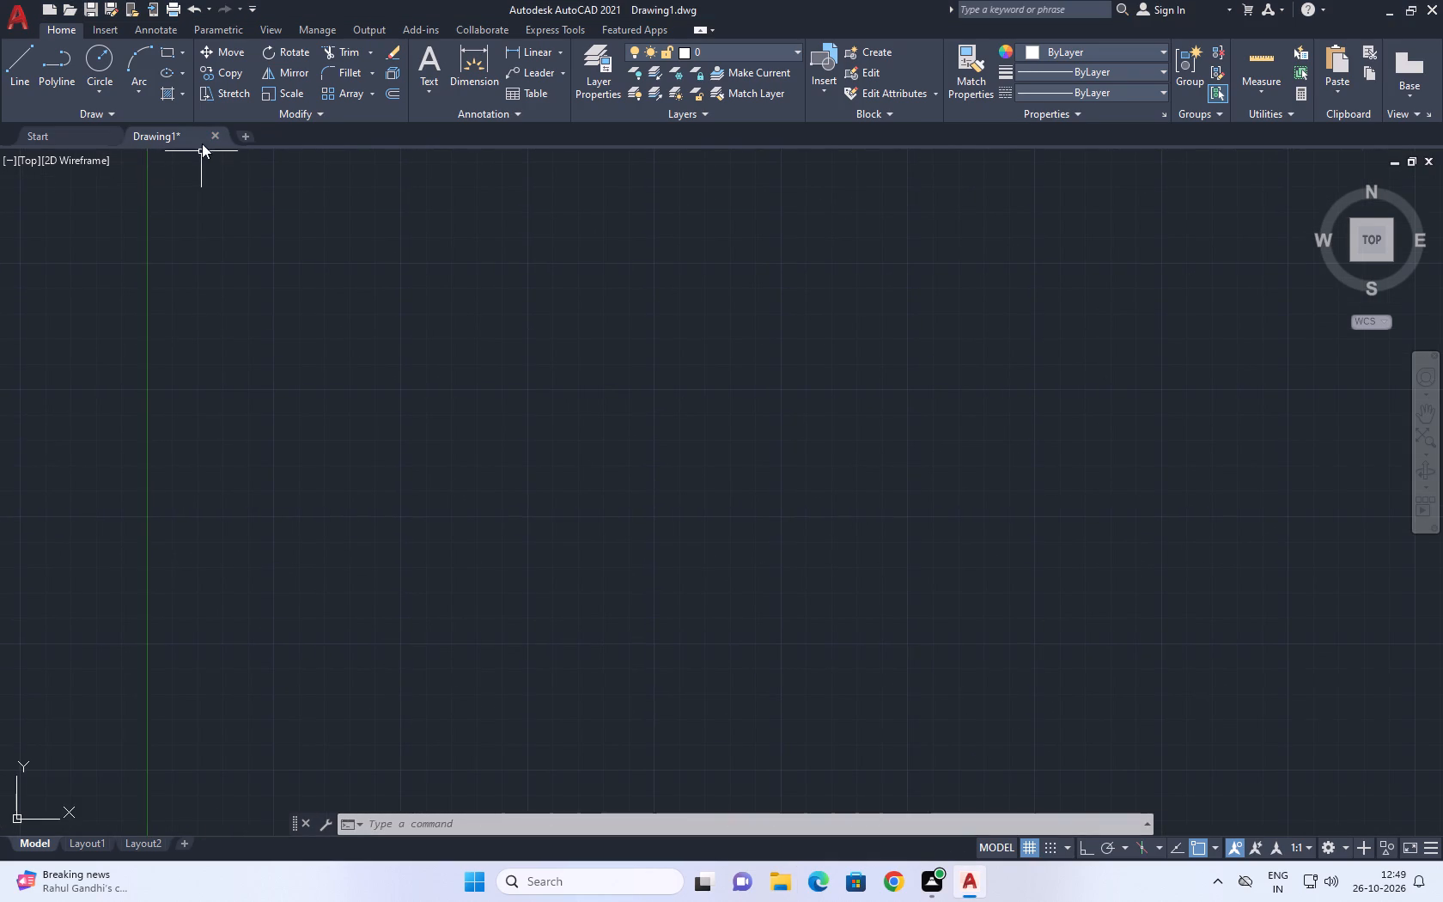
type("kitch")
left_click(18, 19)
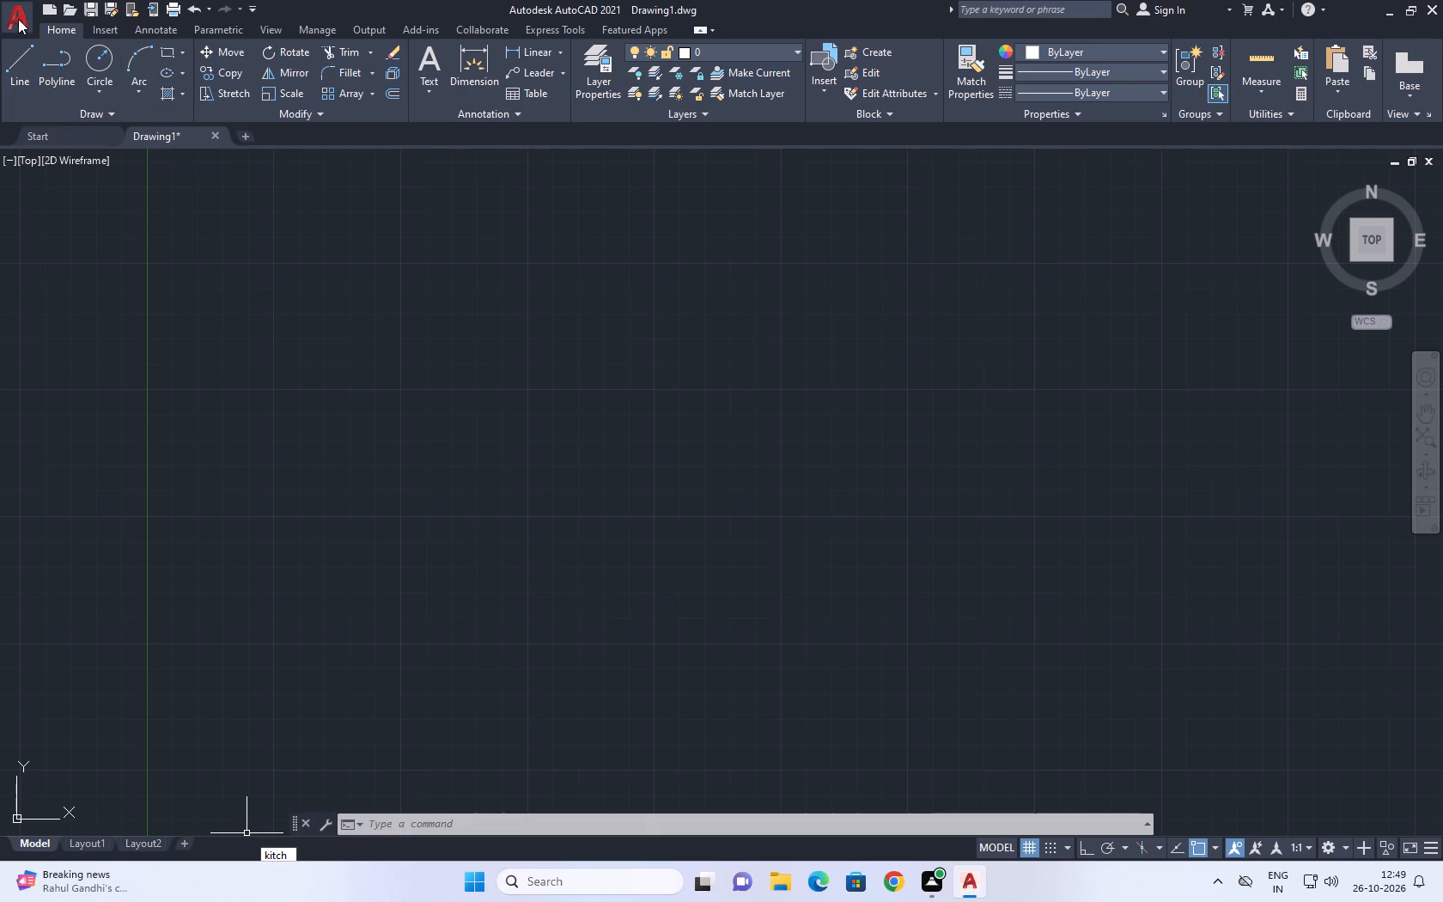
left_click(76, 231)
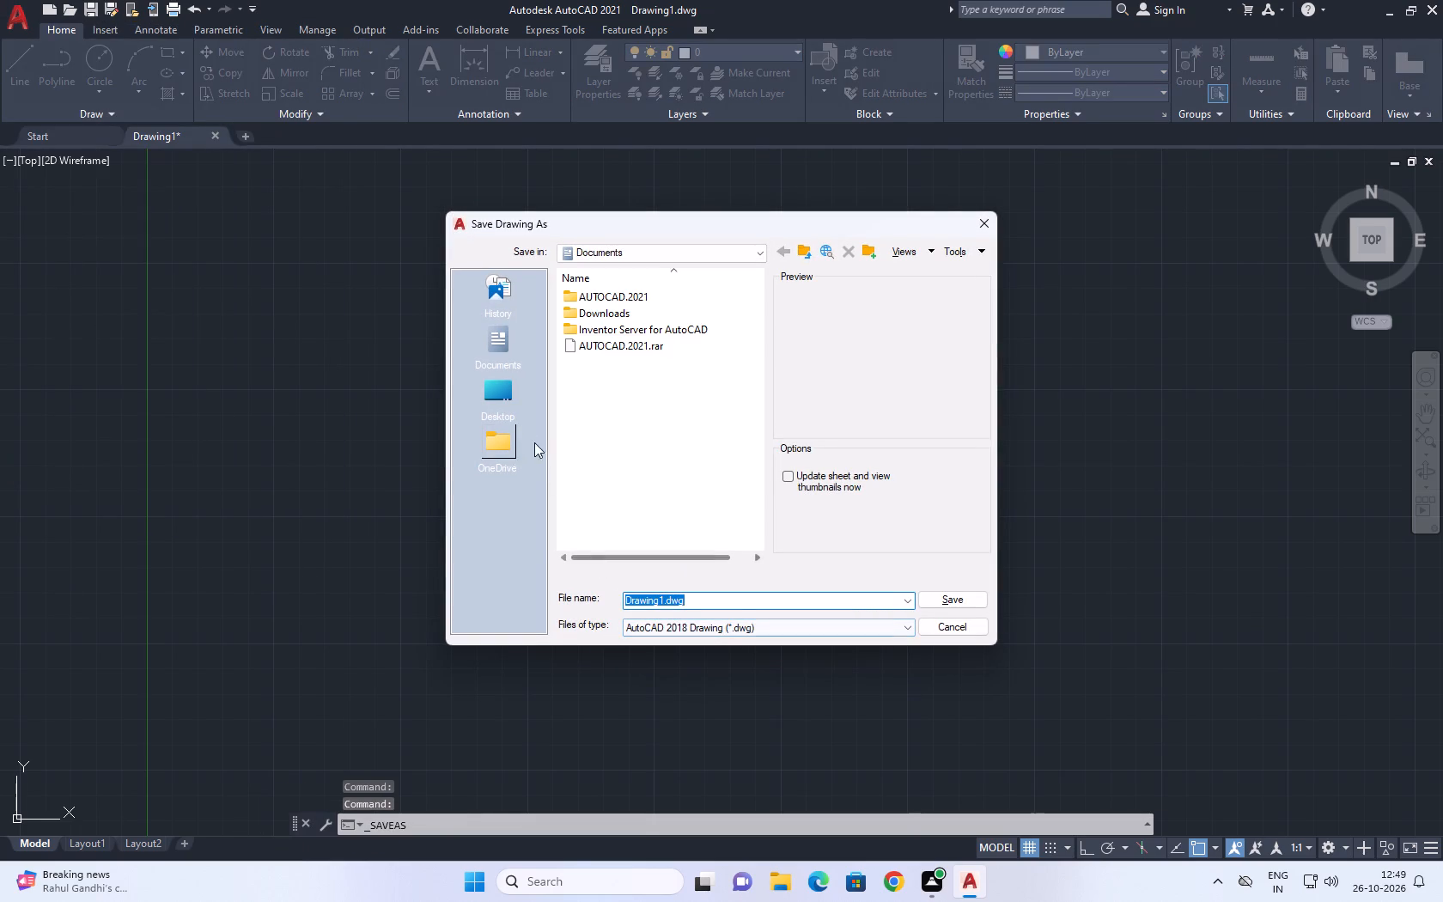
left_click(490, 393)
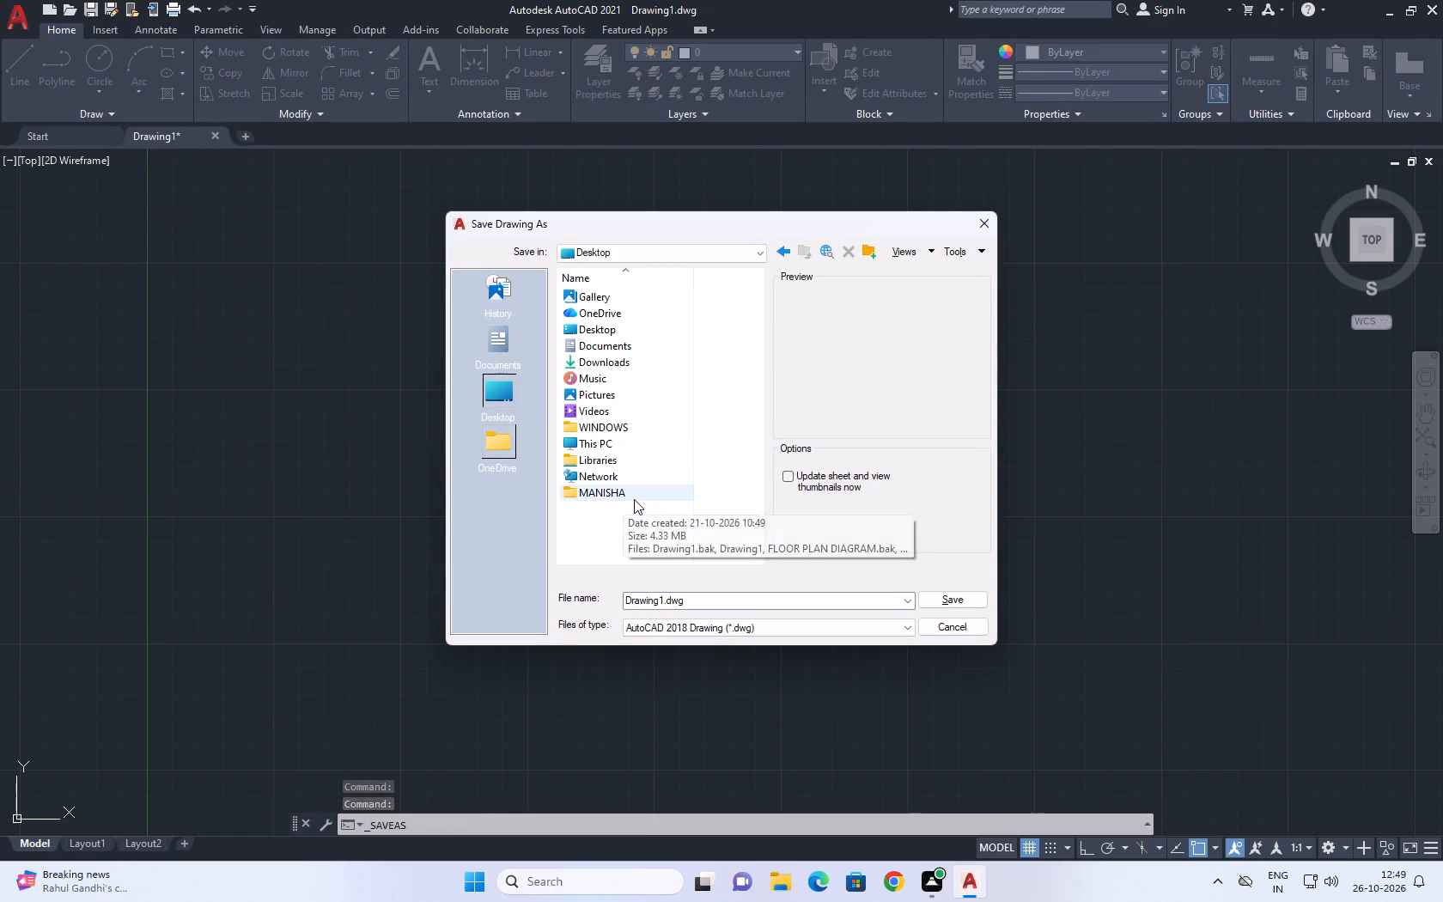
double_click(634, 499)
left_click(703, 583)
left_click(701, 594)
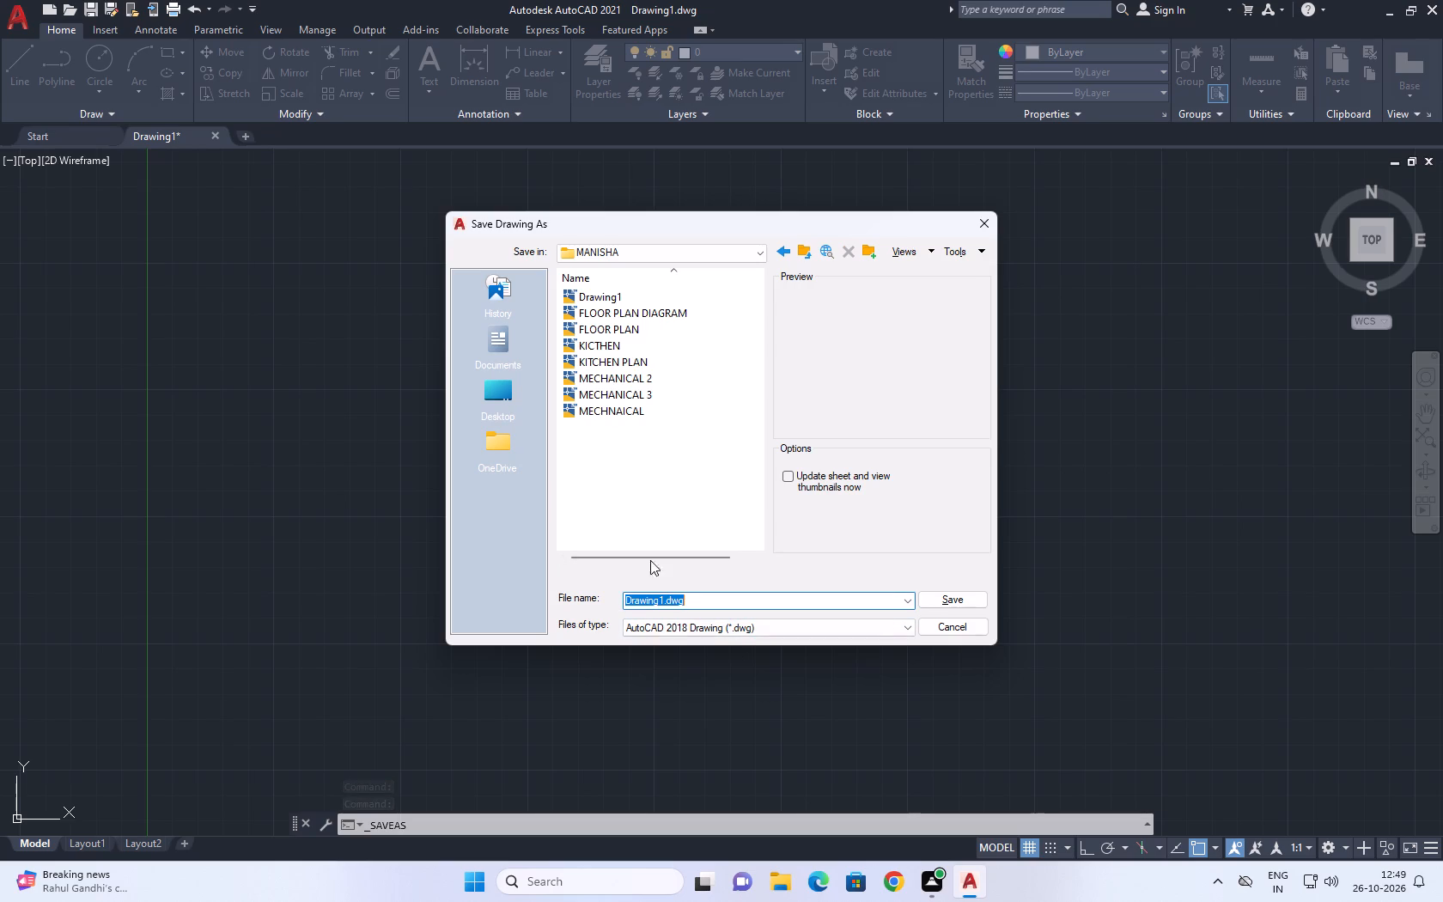
type("kitchen")
key("space")
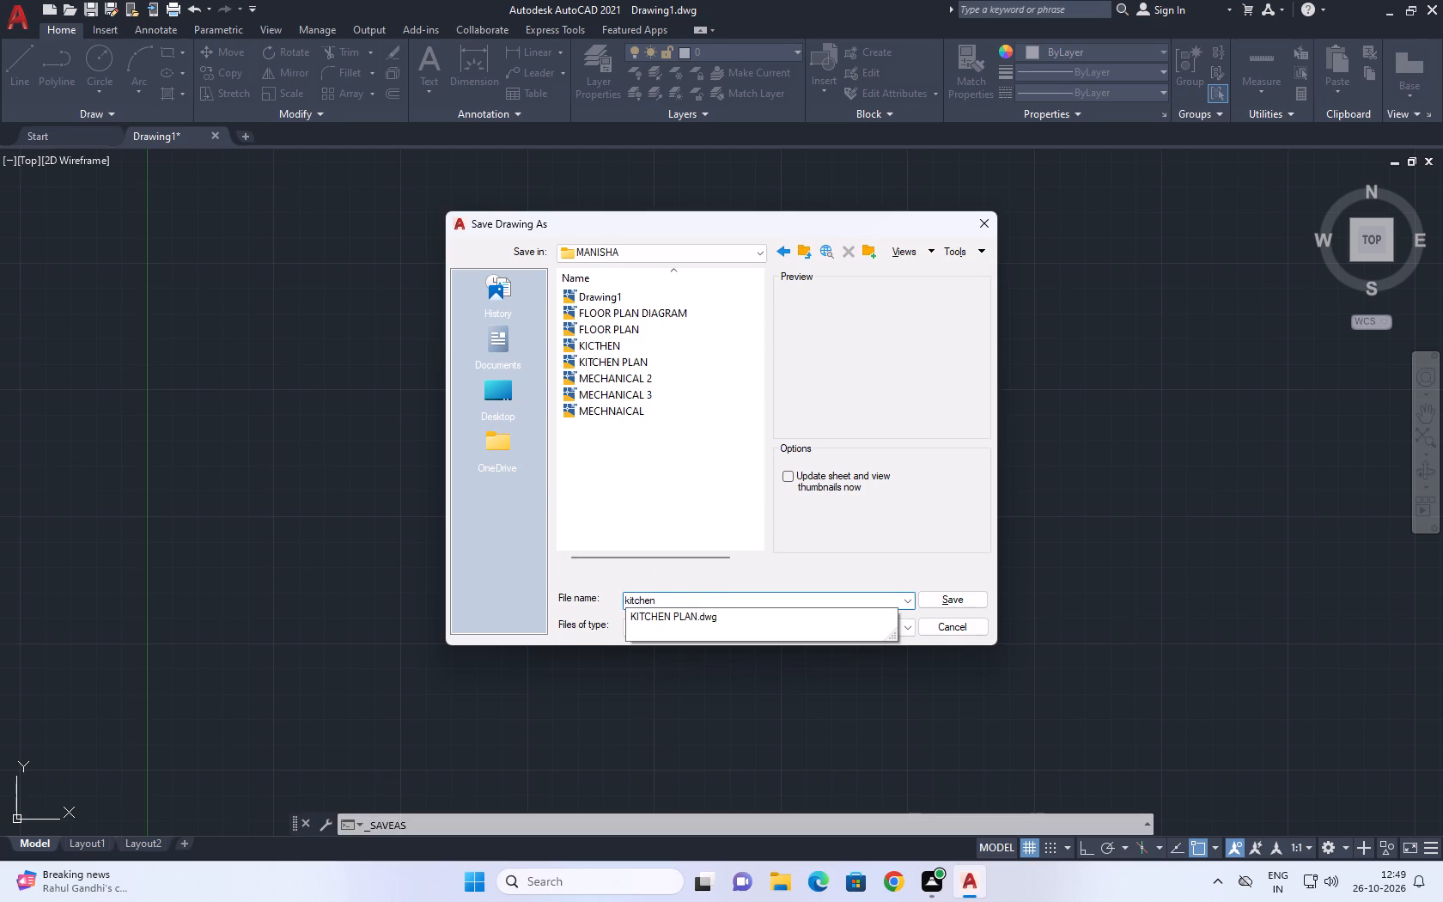
type("plan")
key("2")
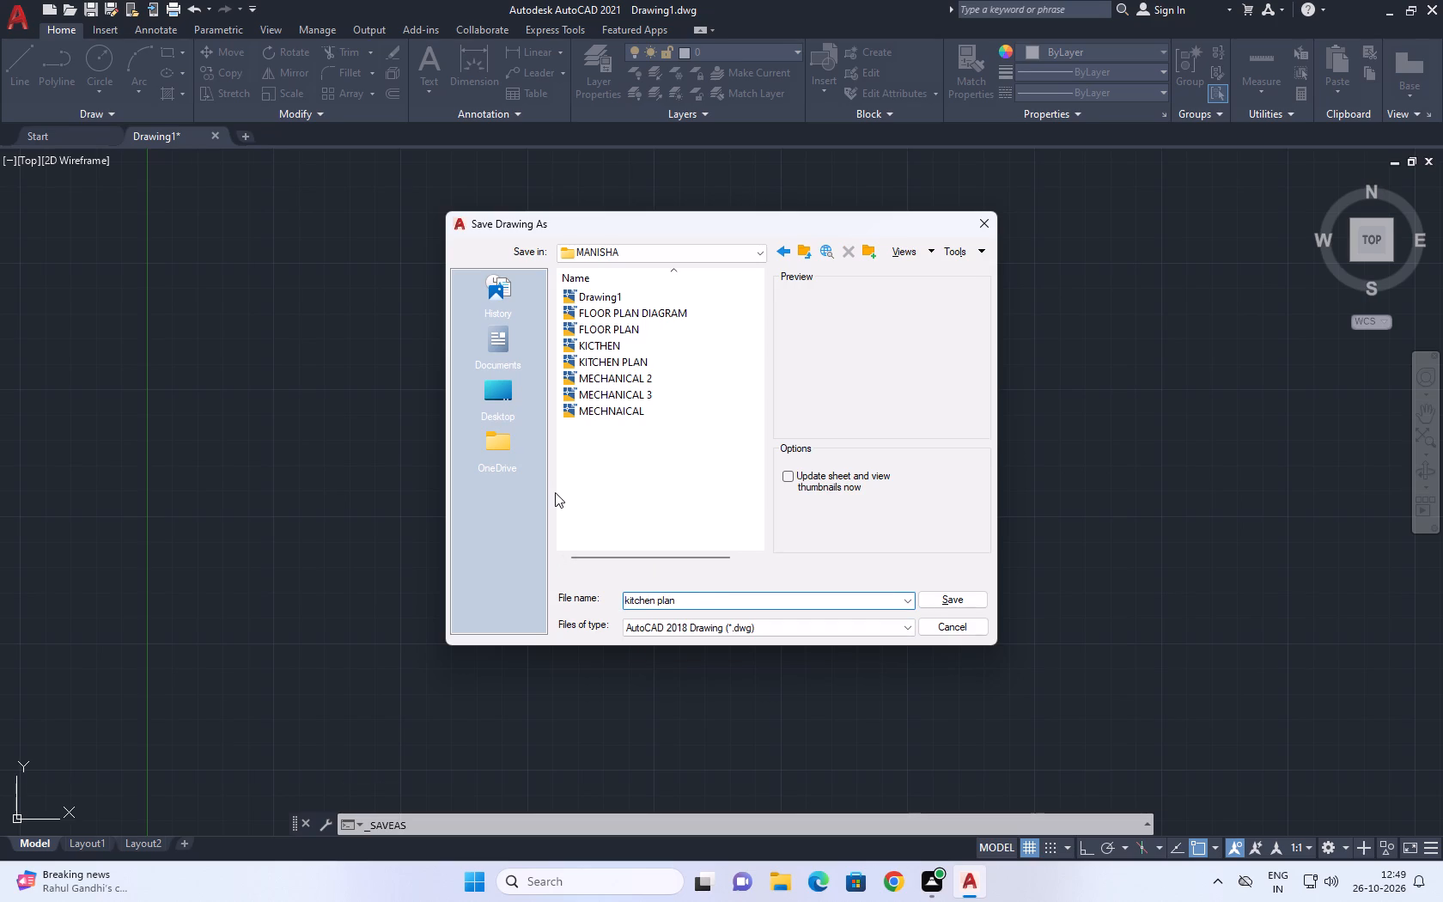
left_click(941, 601)
Open the drawing options and apply the existing Open and Save settings.
middle_click_drag(812, 423, 482, 555)
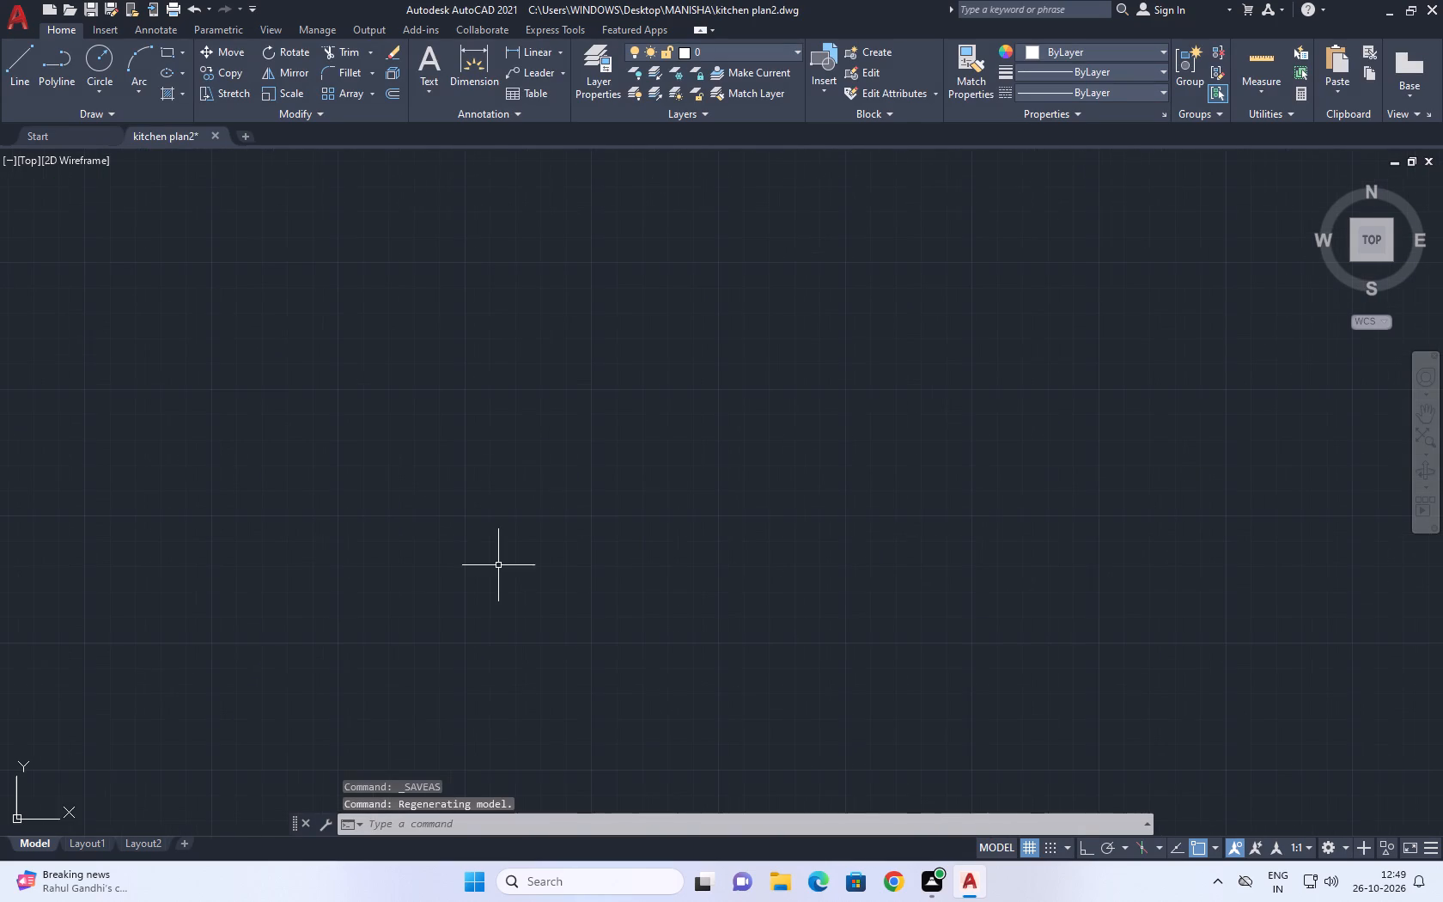
type("op")
key("space")
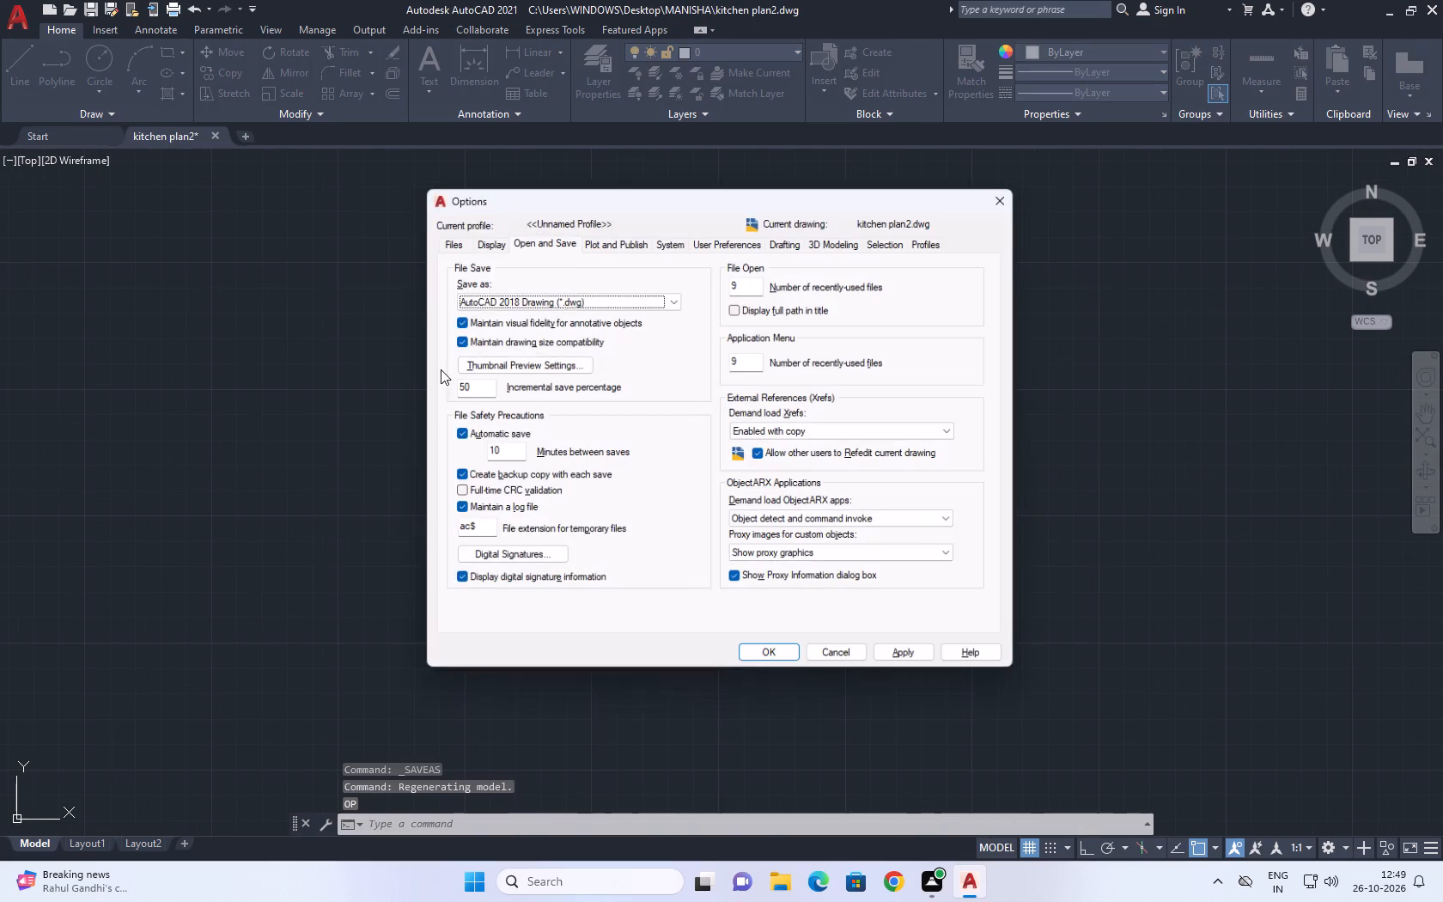
left_click(896, 661)
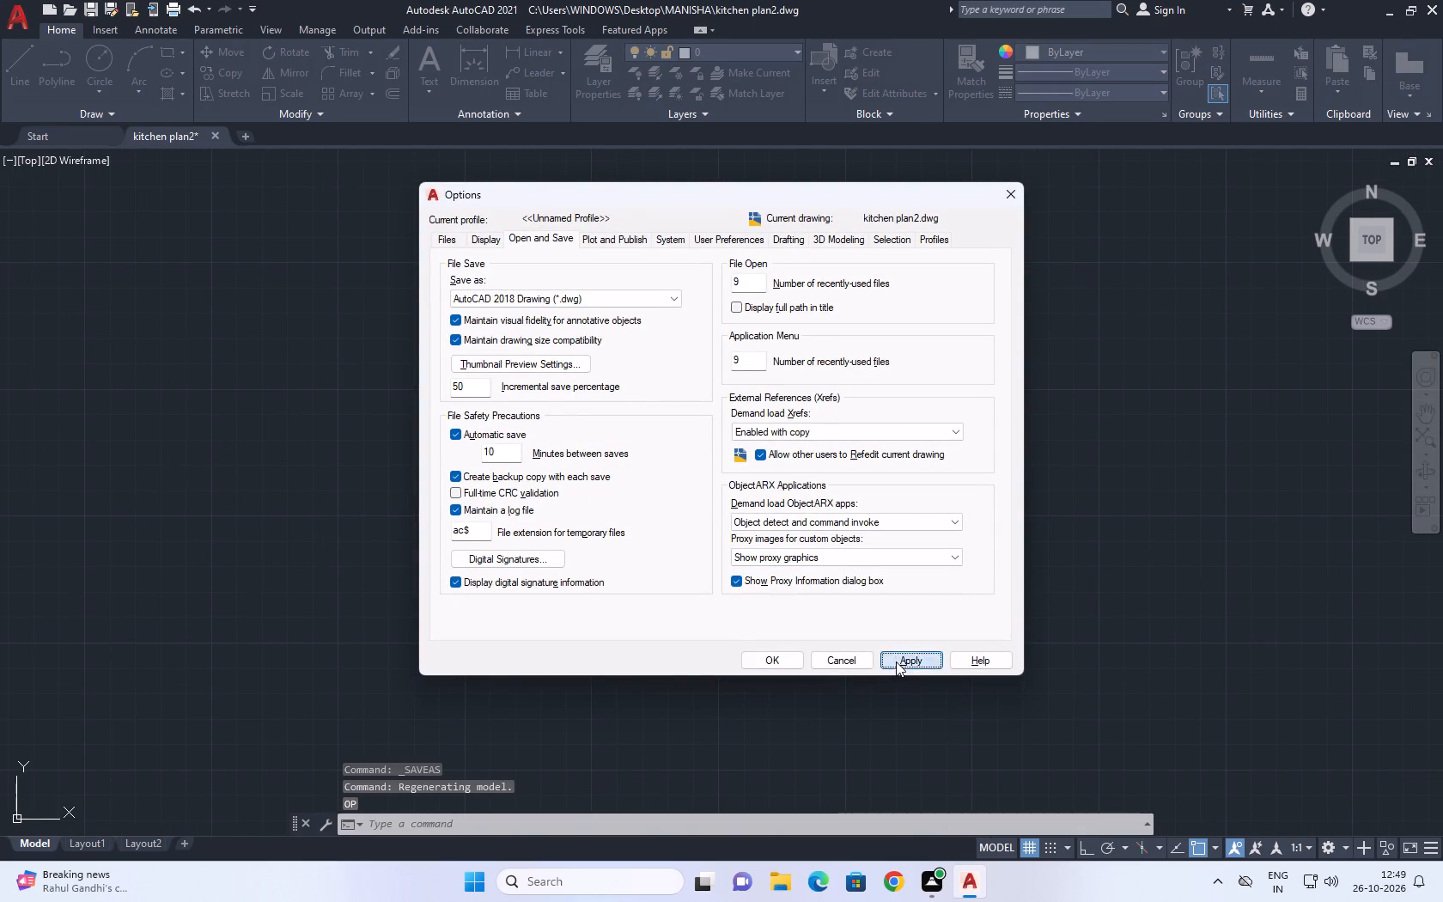
left_click(788, 656)
Configure the drawing units to decimal length with 0.0 precision and centimeters as the insertion scale.
middle_click_drag(660, 592, 578, 643)
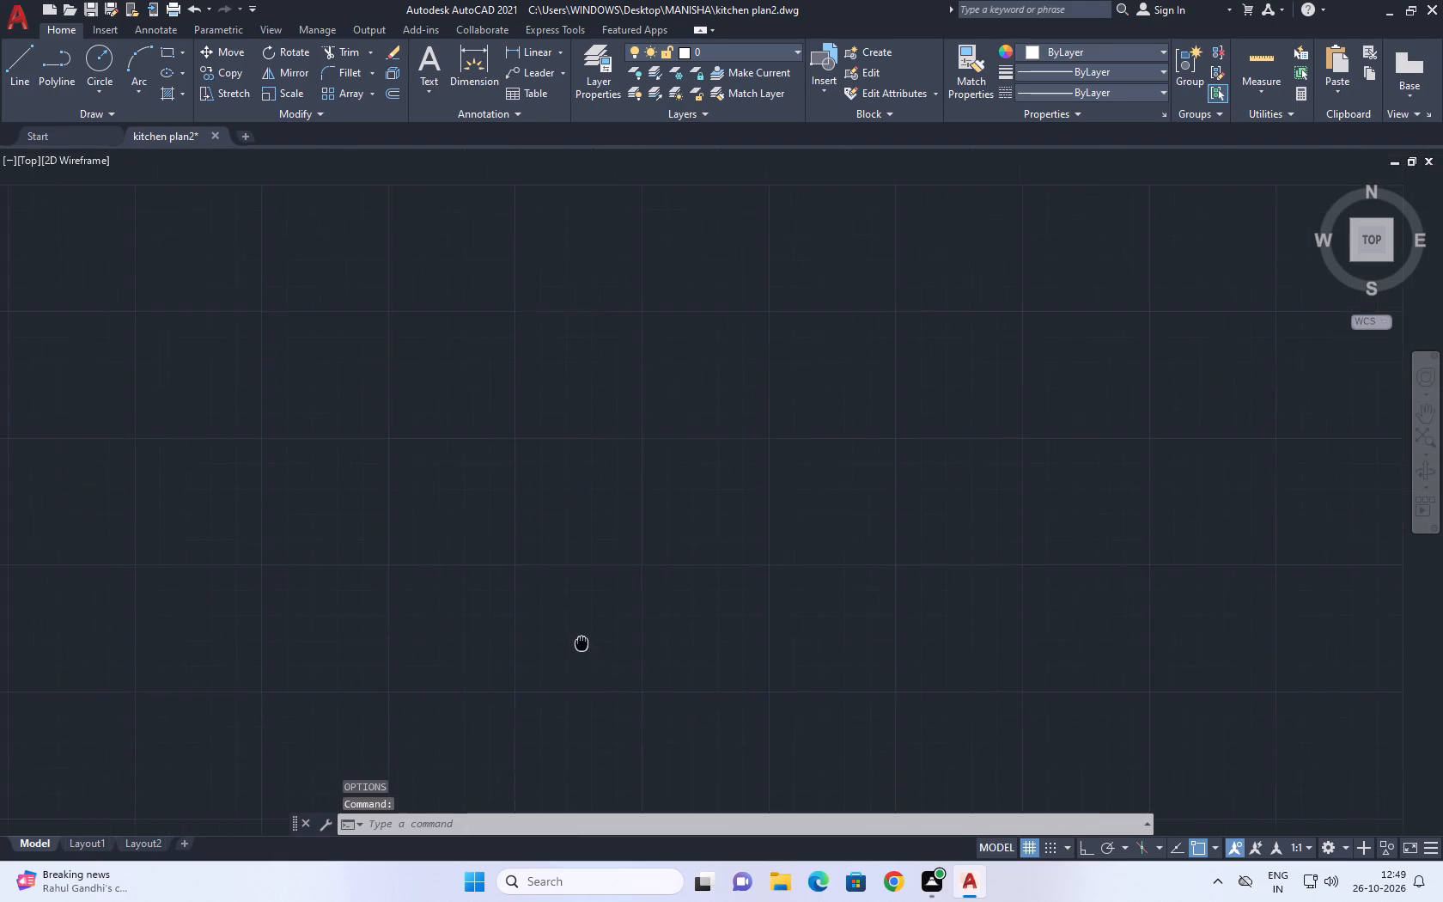
middle_click_drag(578, 643, 508, 686)
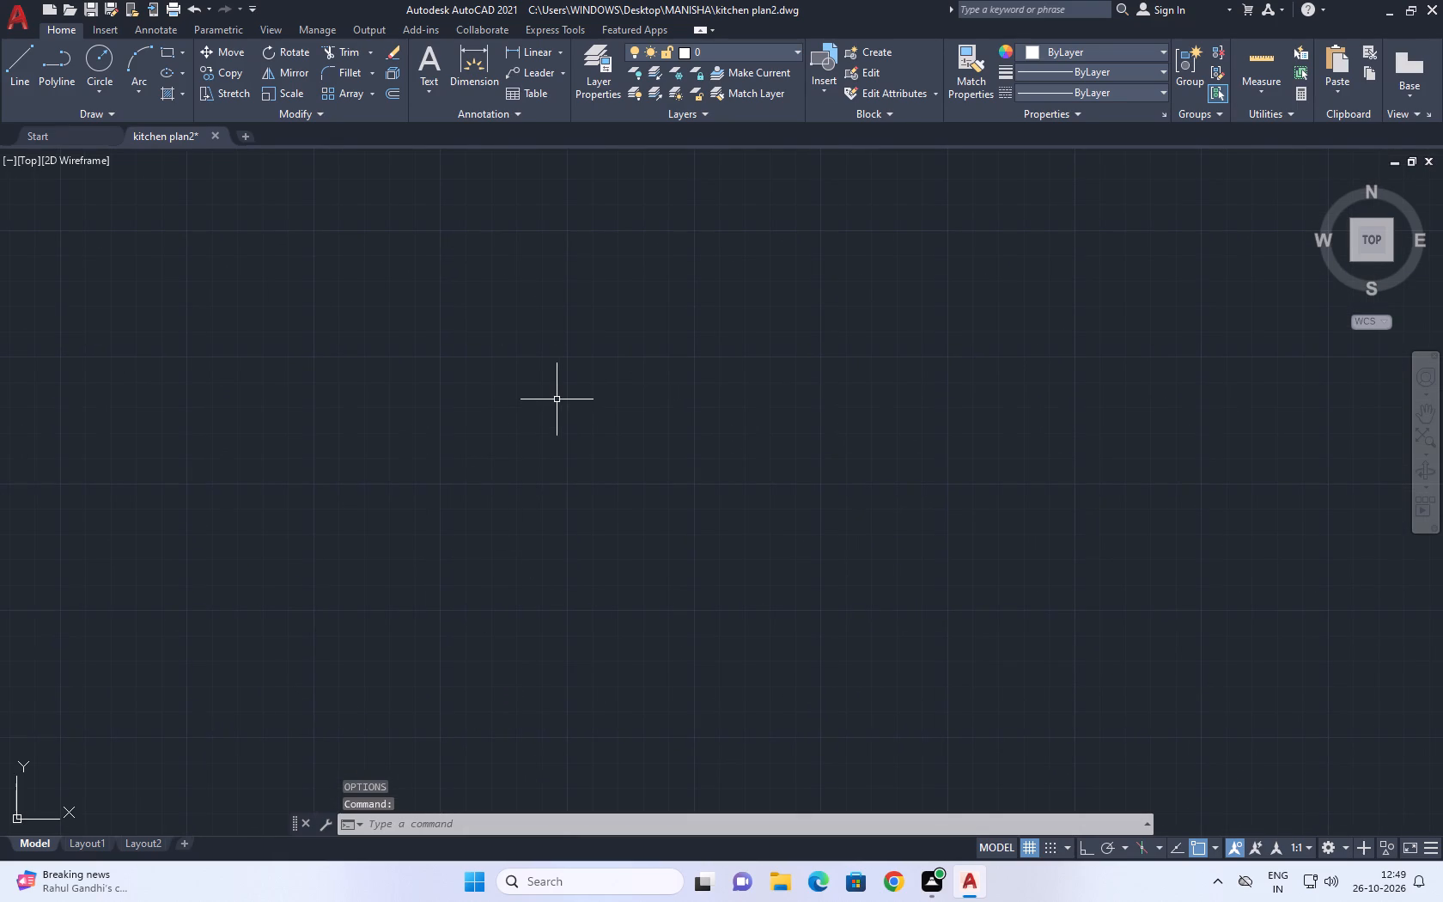
type("un")
key("space")
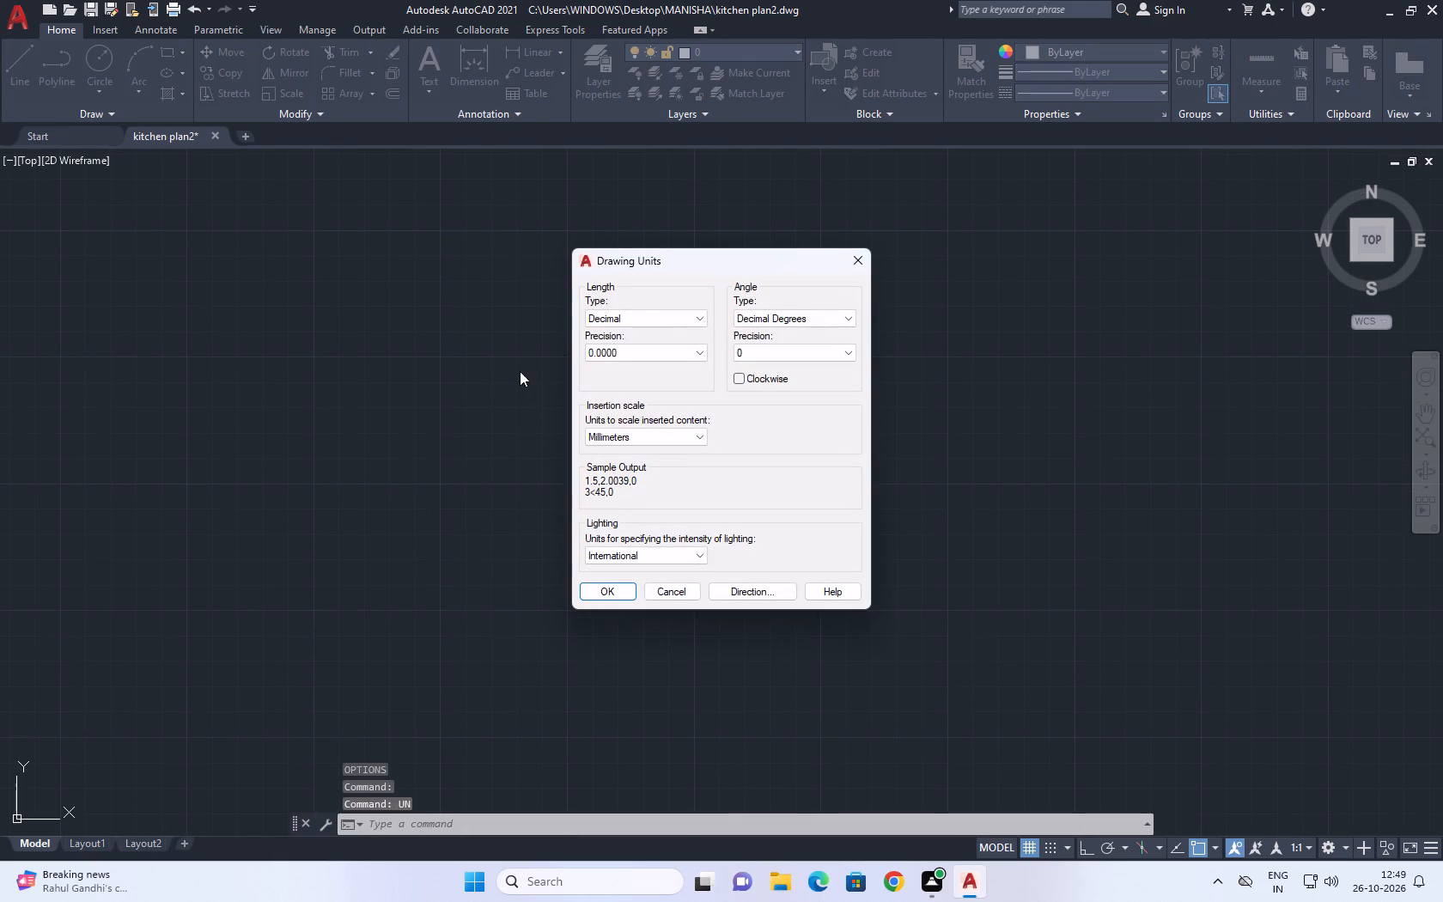
left_click(645, 320)
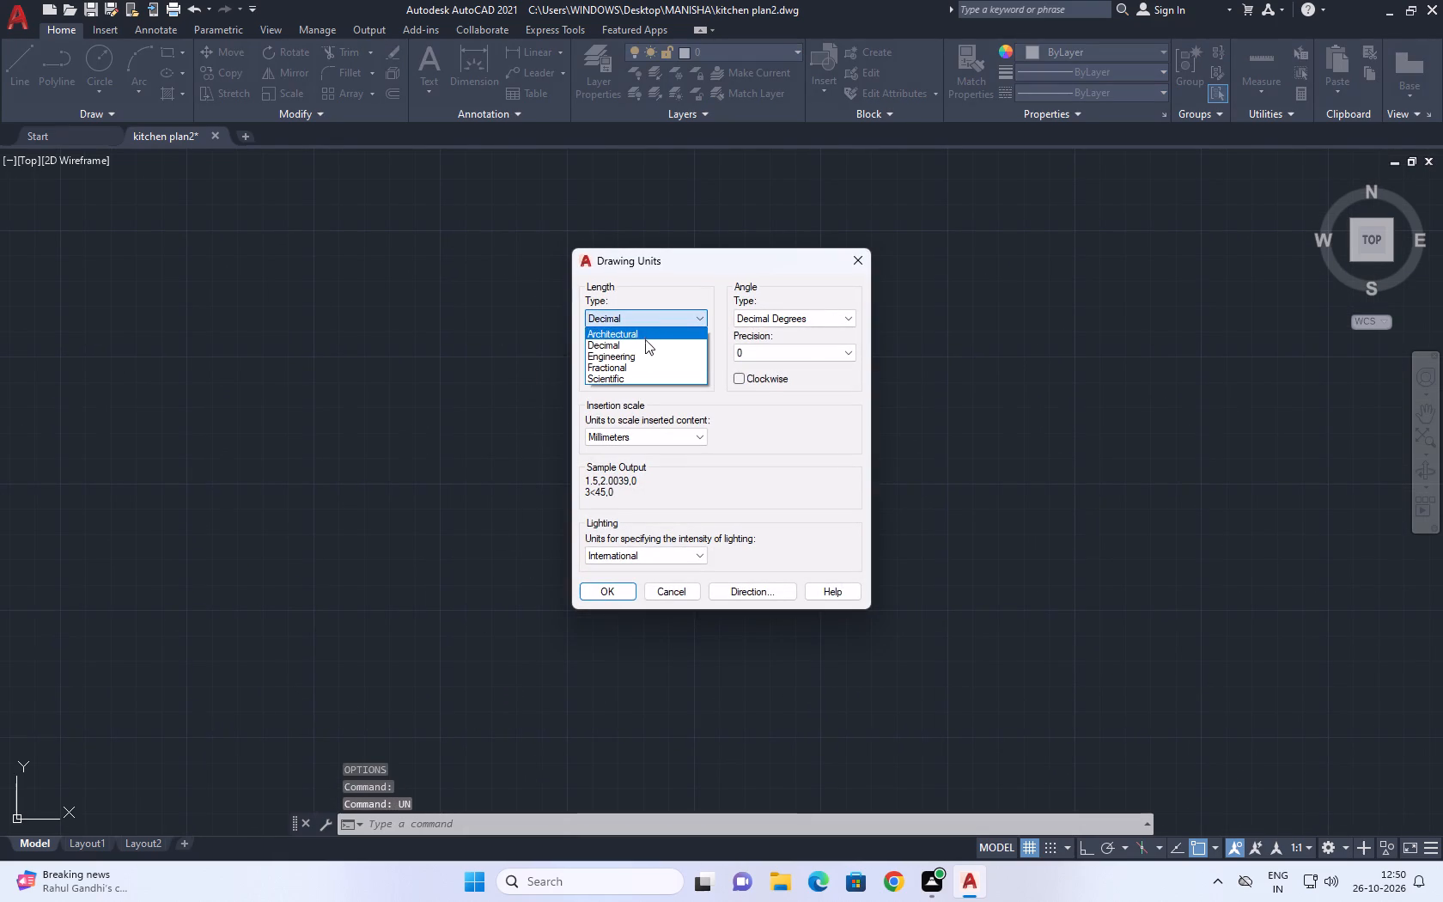
left_click(645, 321)
left_click(633, 351)
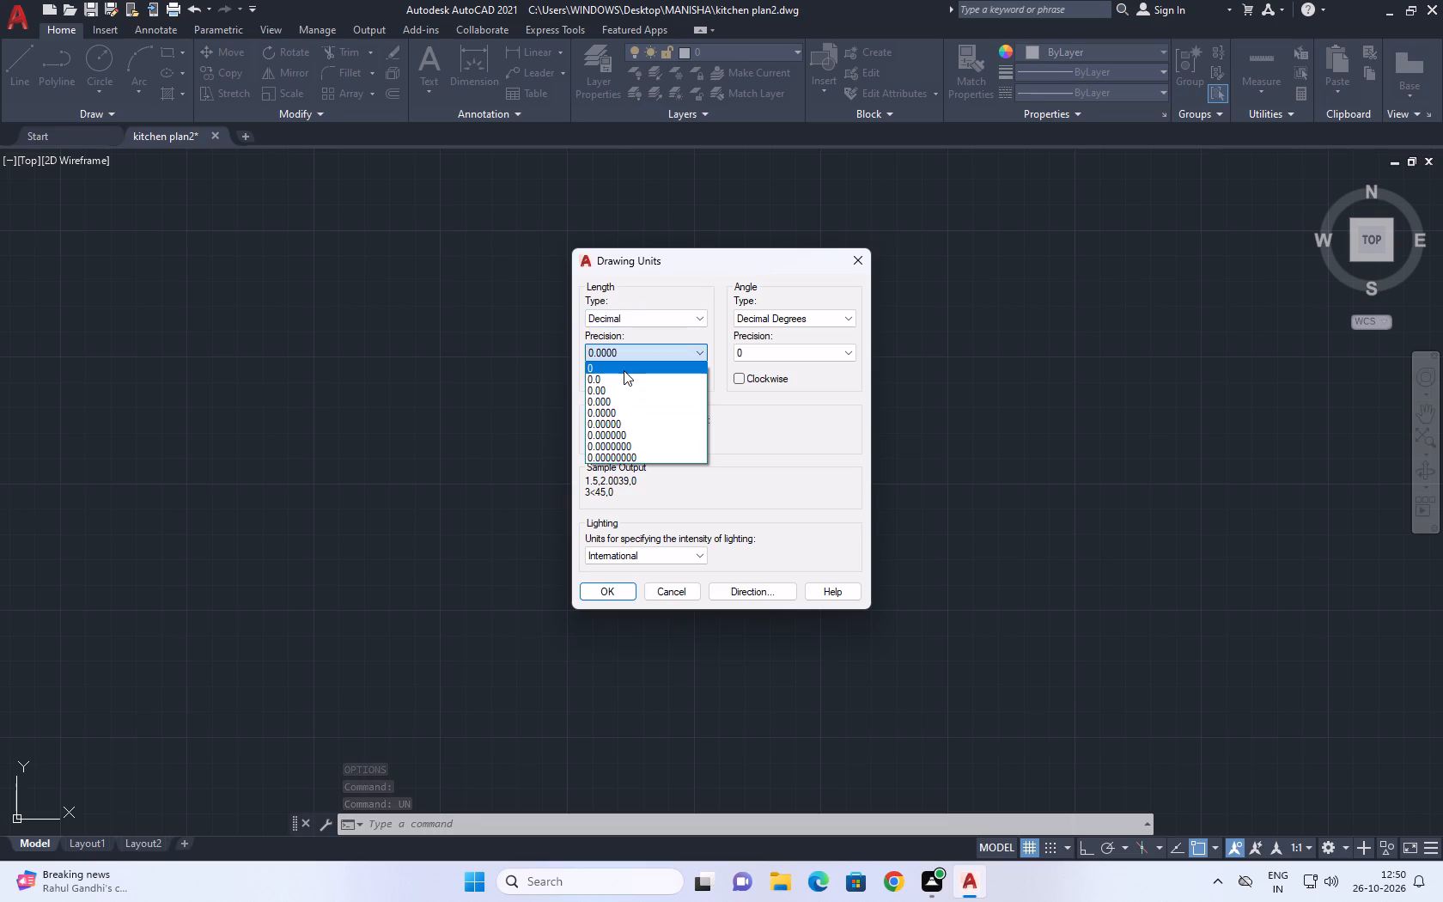
left_click(620, 382)
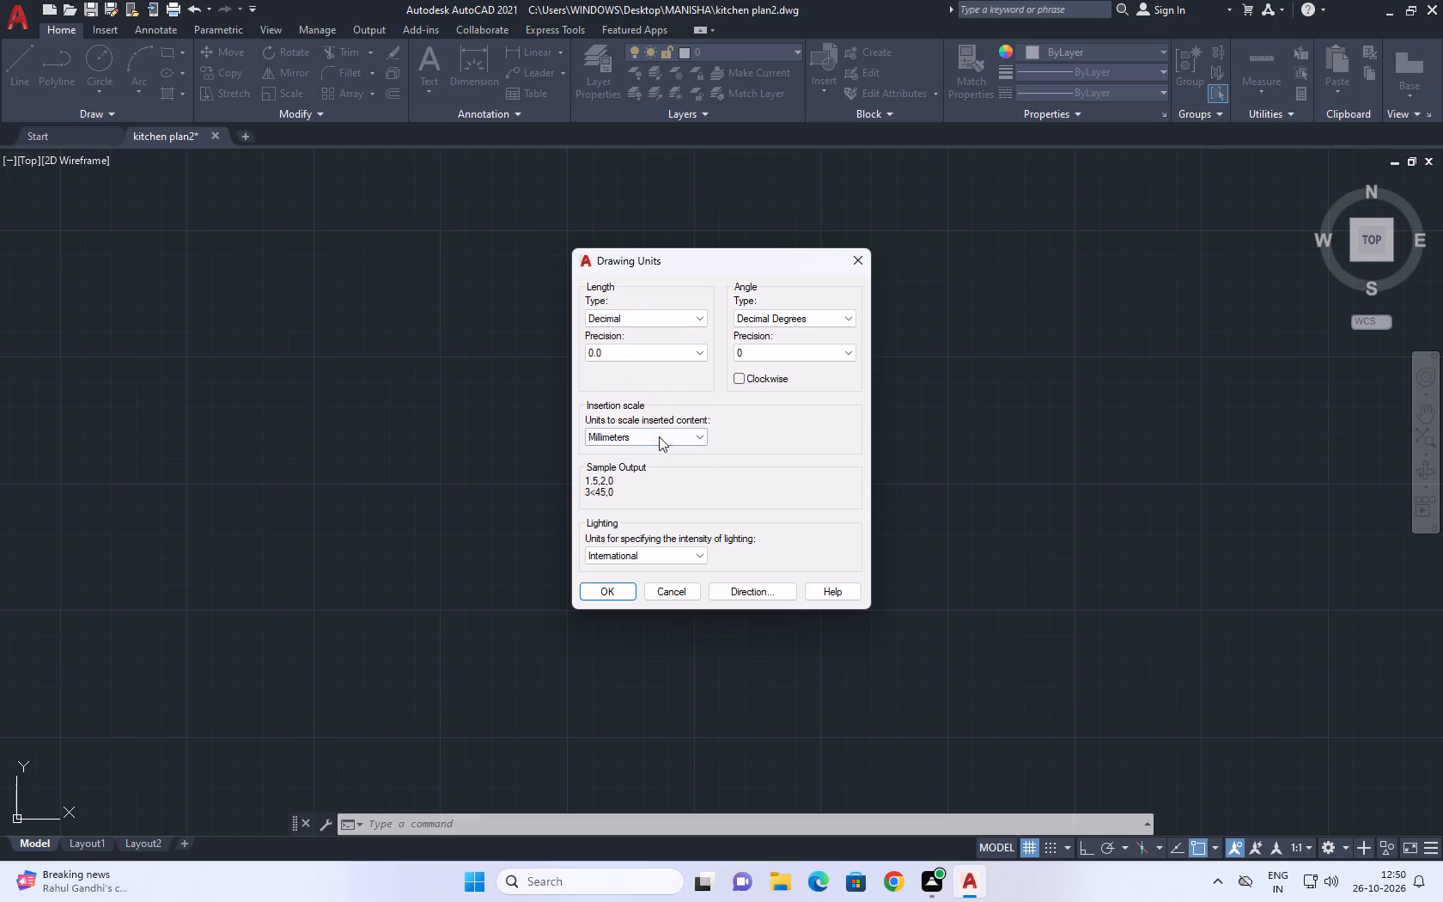
left_click(659, 436)
left_click(624, 520)
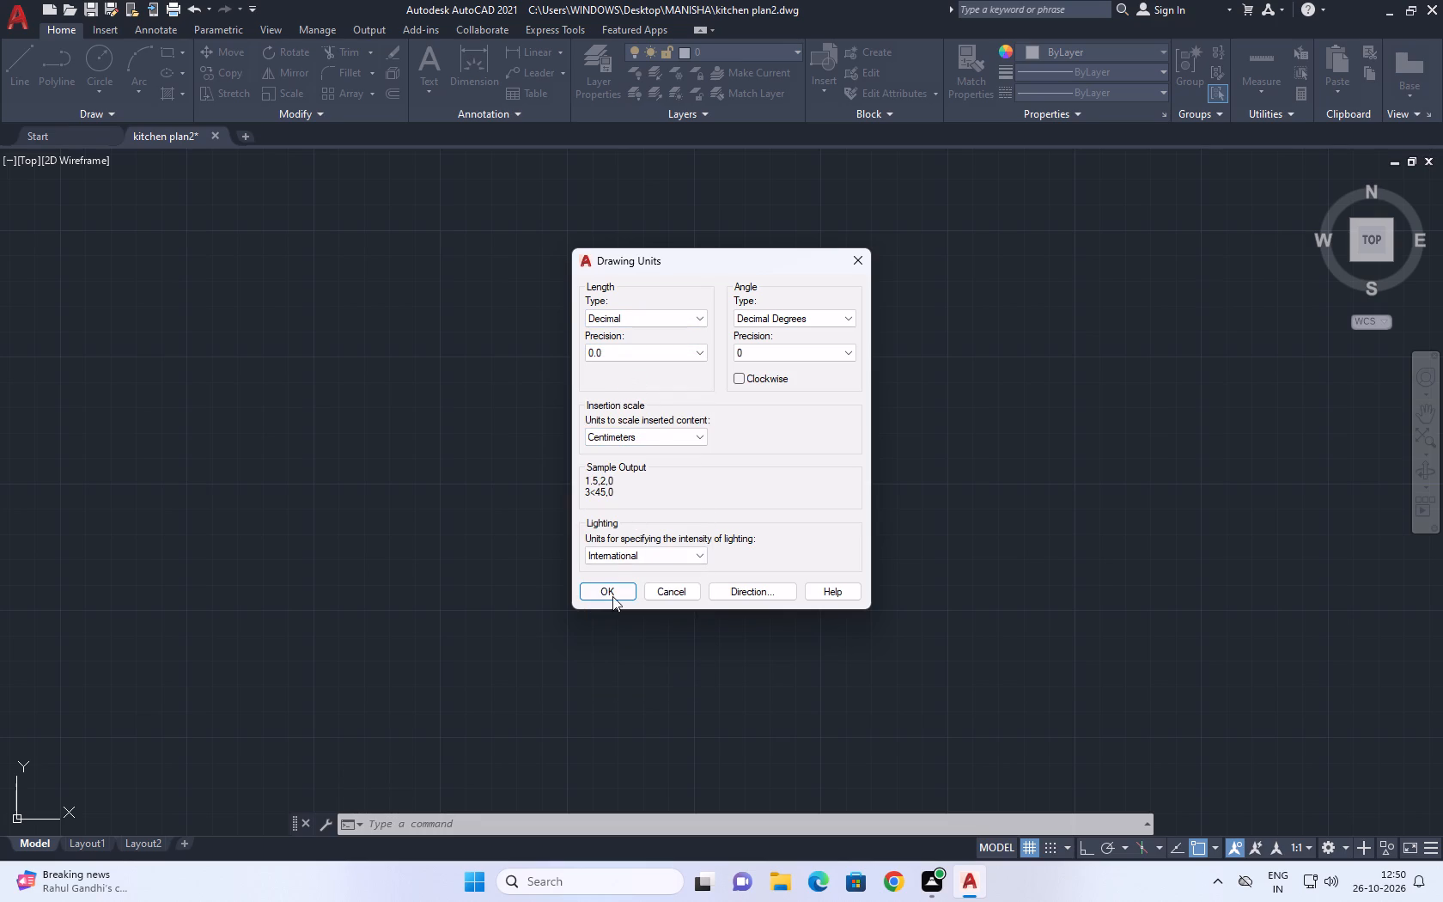
left_click(611, 589)
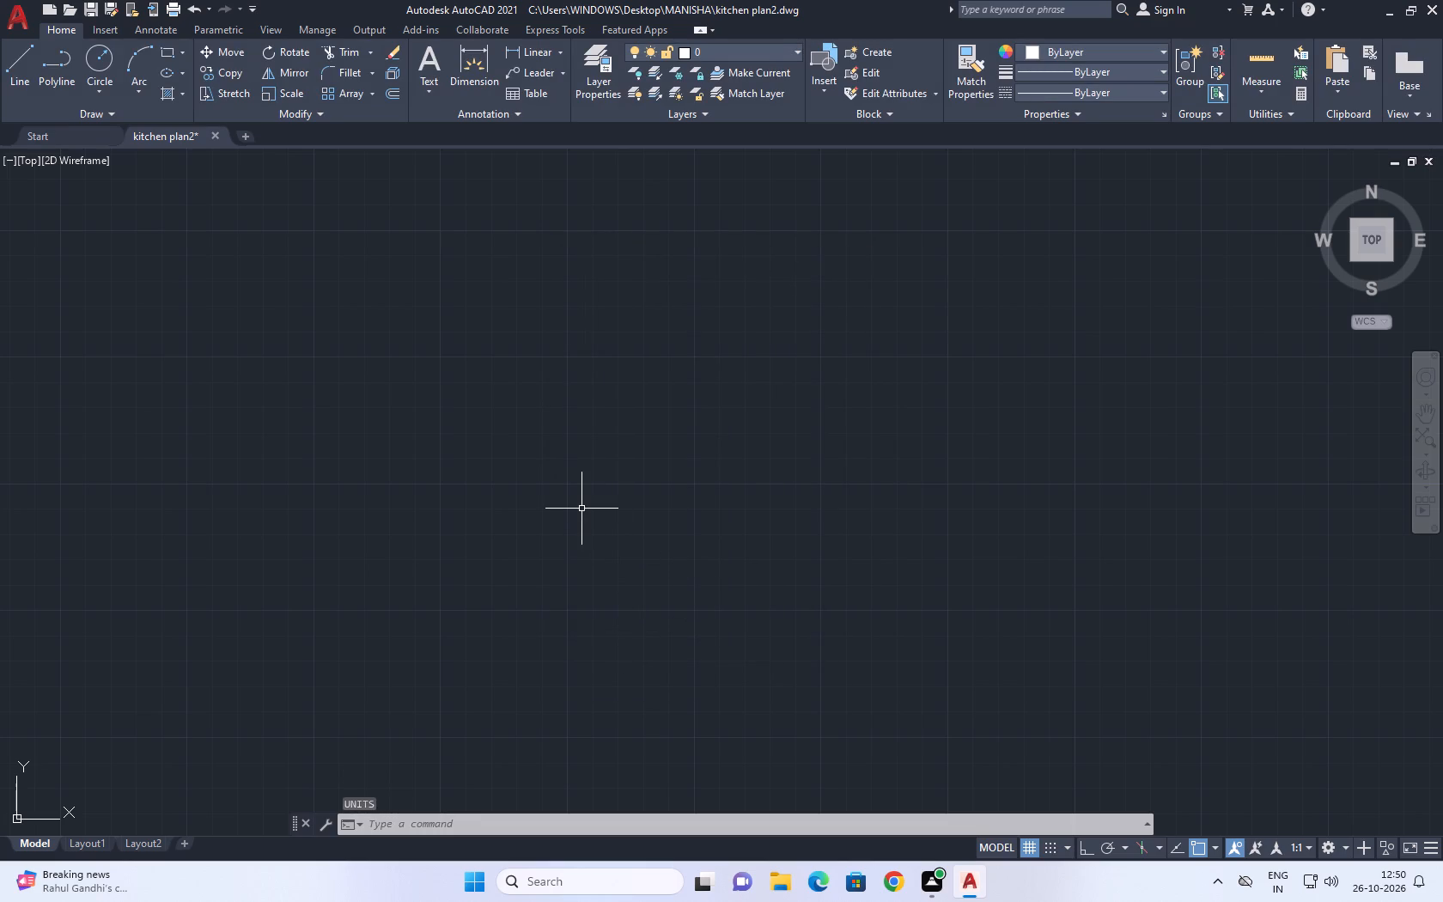
Check the primary units of the ISO-25 dimension style, accept them, and set ISO-25 as the current style.
type("d")
key("space")
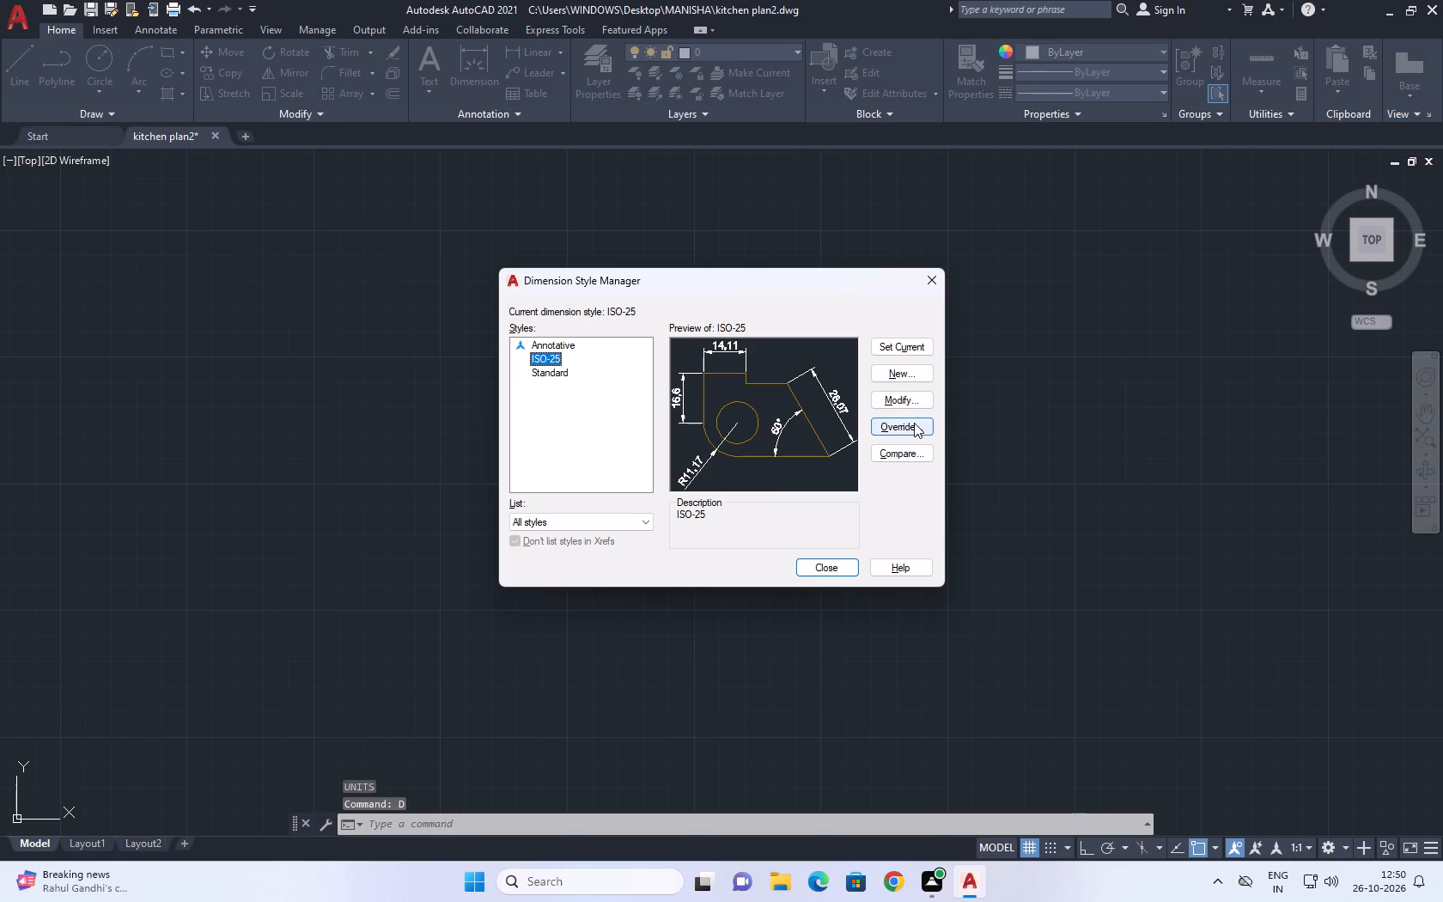
left_click(891, 412)
left_click(888, 403)
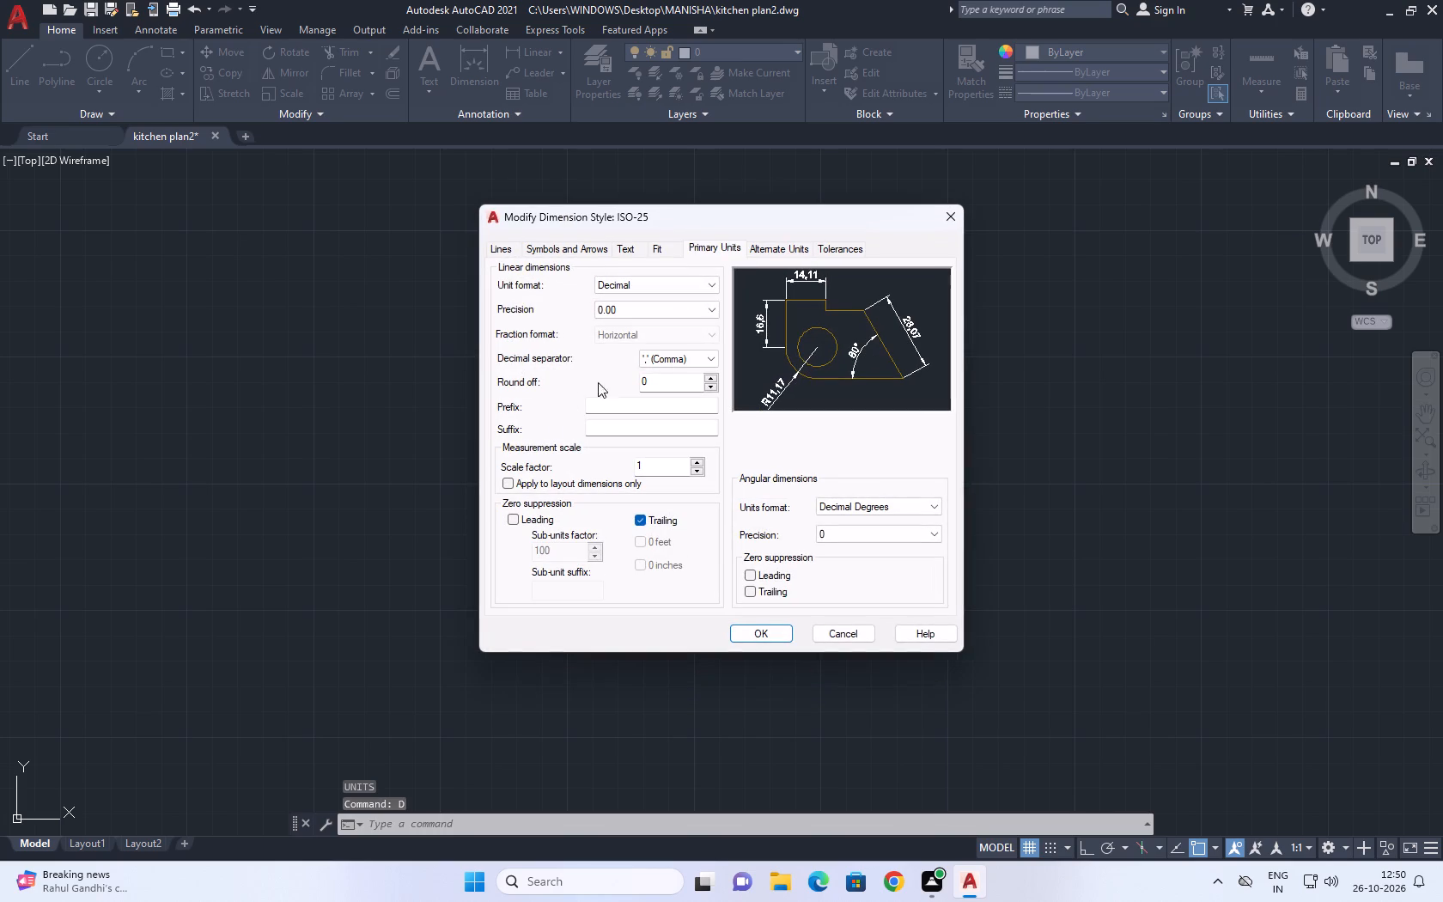
left_click(768, 631)
left_click(924, 346)
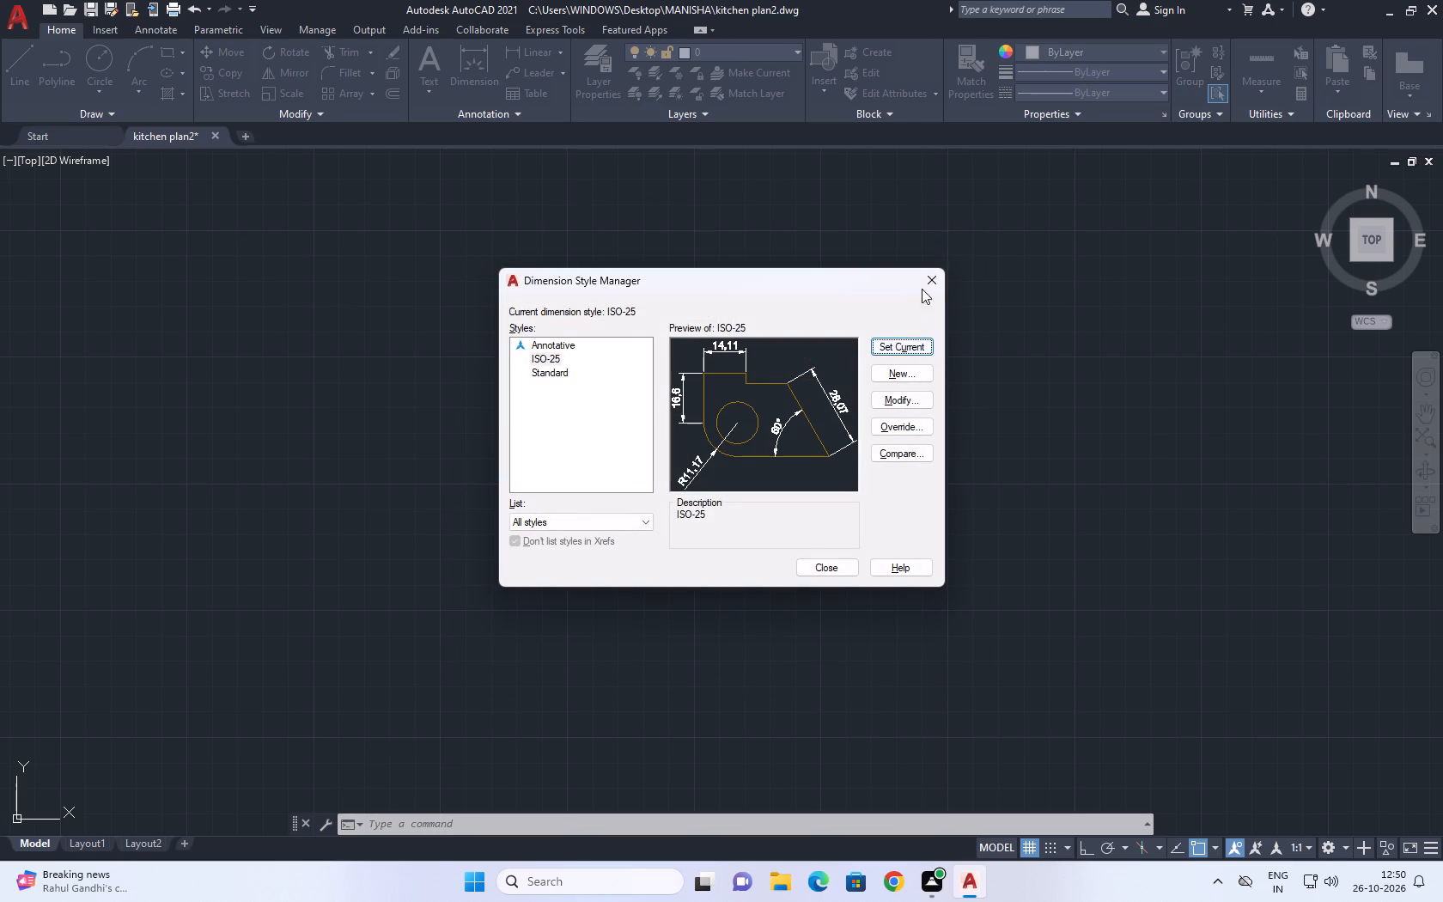
left_click(925, 277)
Turn on isometric drafting with the left isoplane.
middle_click_drag(695, 387, 448, 631)
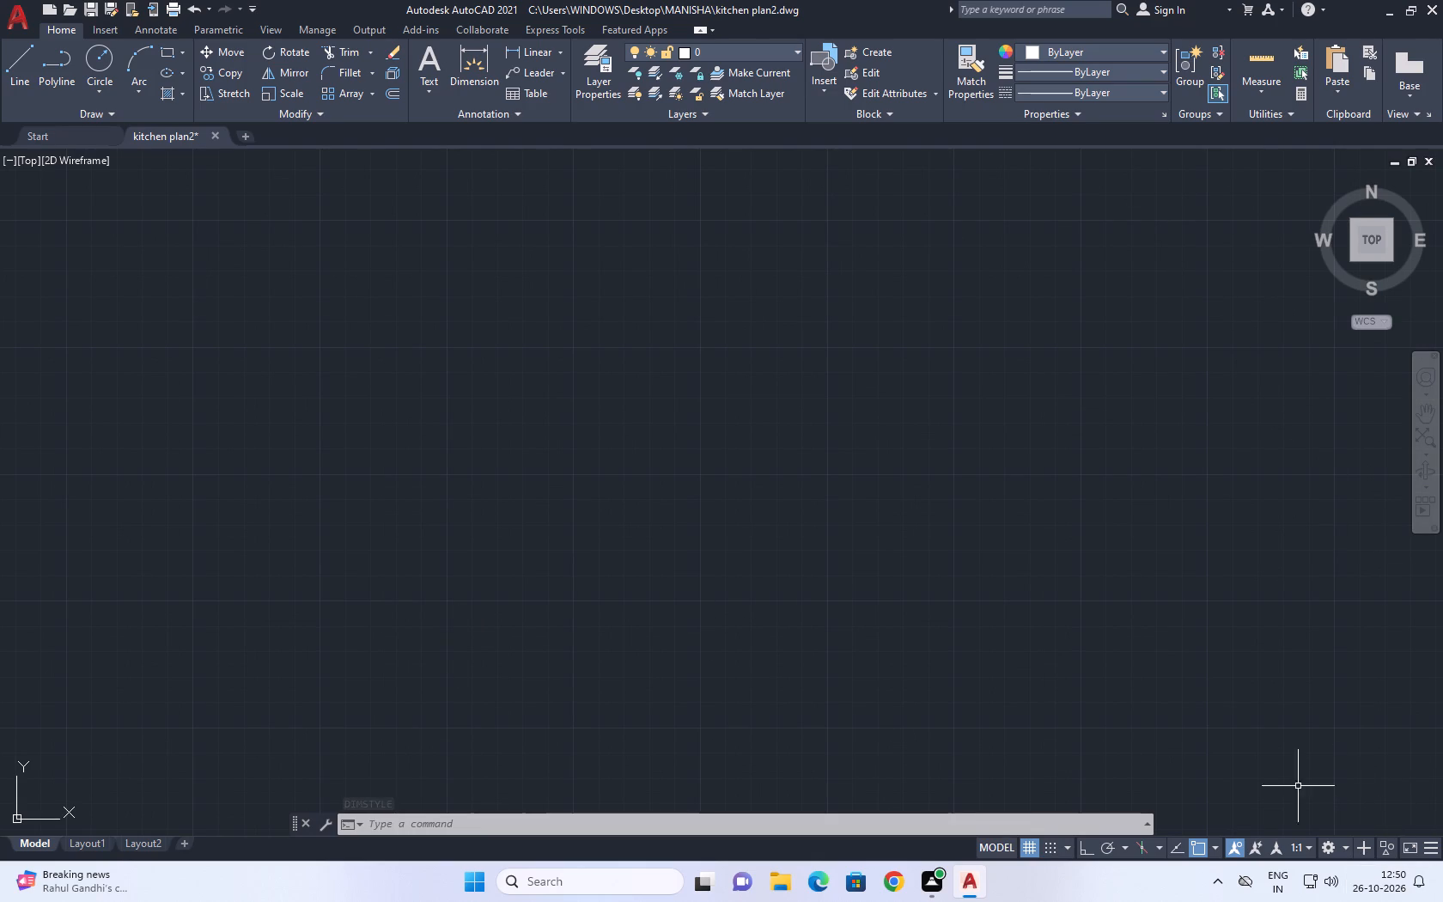
left_click(1138, 850)
Try a line starting at the origin 0,0 with Ortho mode switched on, and cancel the line.
middle_click_drag(664, 325, 579, 405)
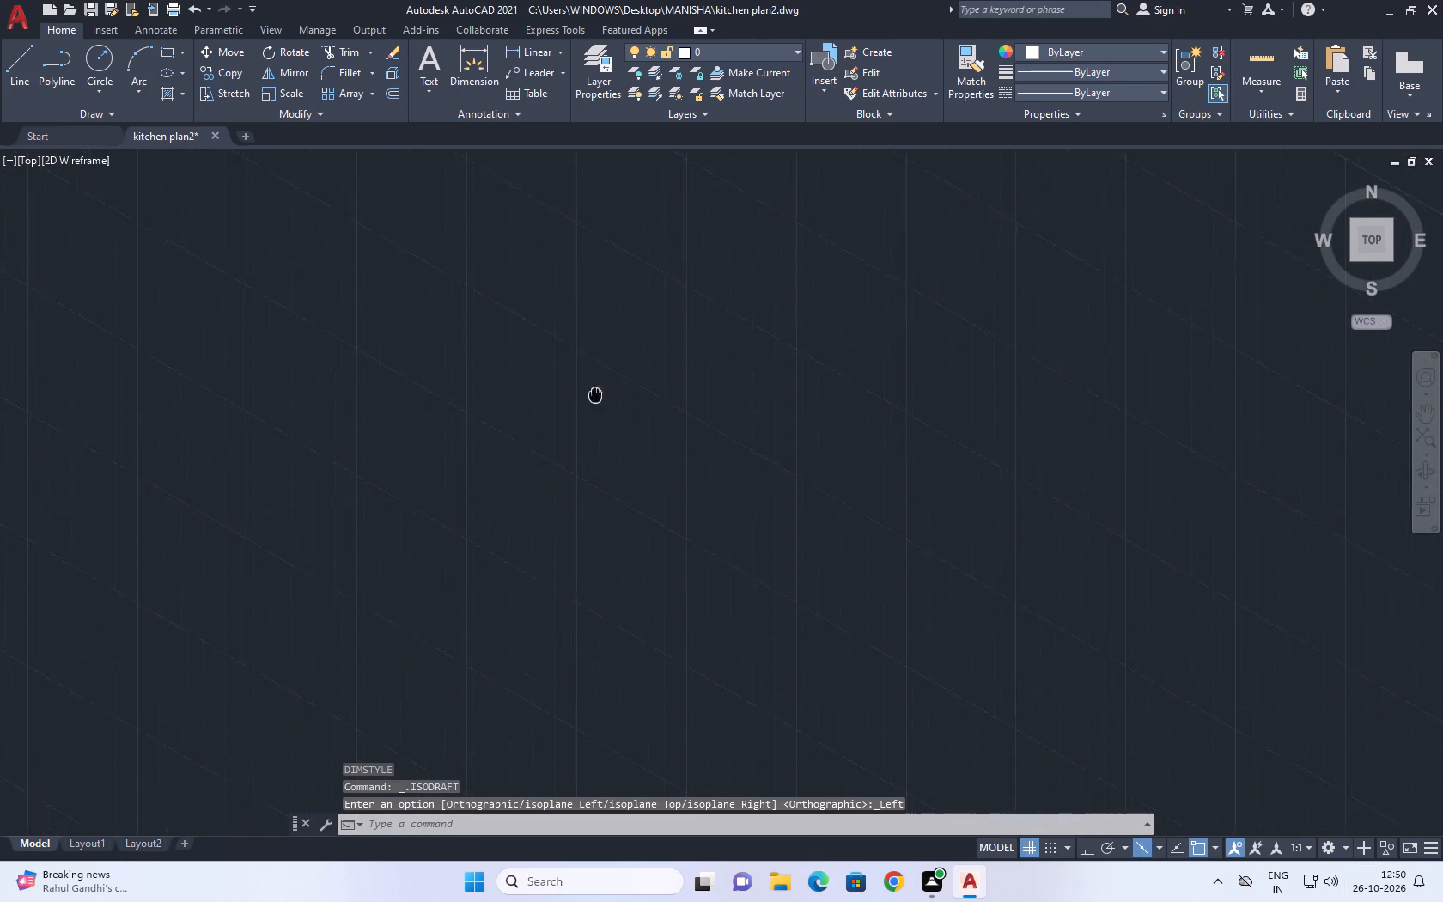
middle_click_drag(579, 405, 442, 527)
scroll(460, 548, "down", 3)
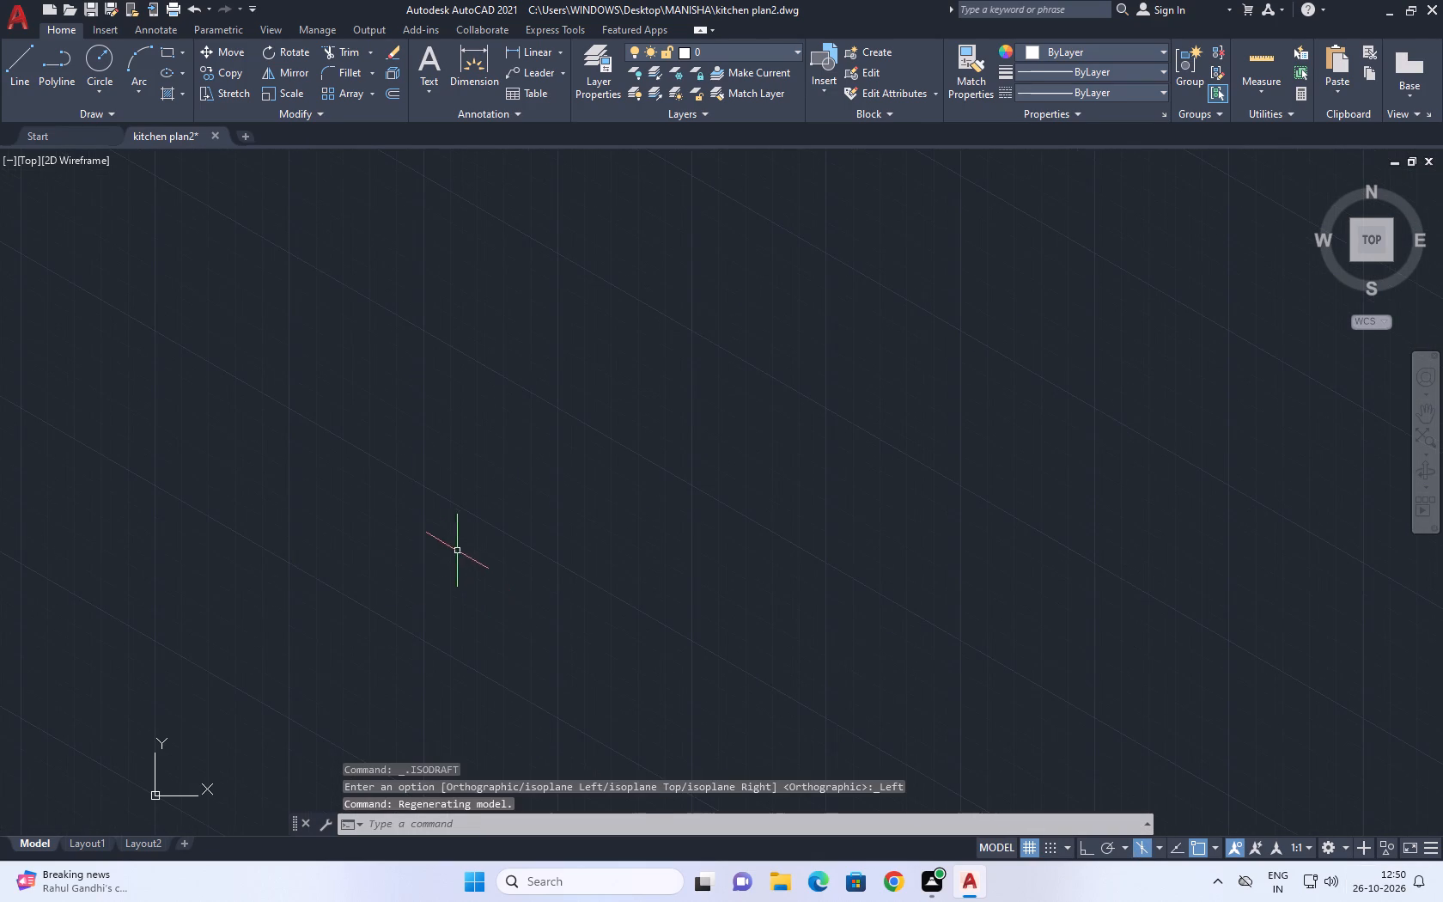
middle_click_drag(144, 781, 139, 630)
scroll(142, 657, "up", 2)
scroll(191, 582, "up", 2)
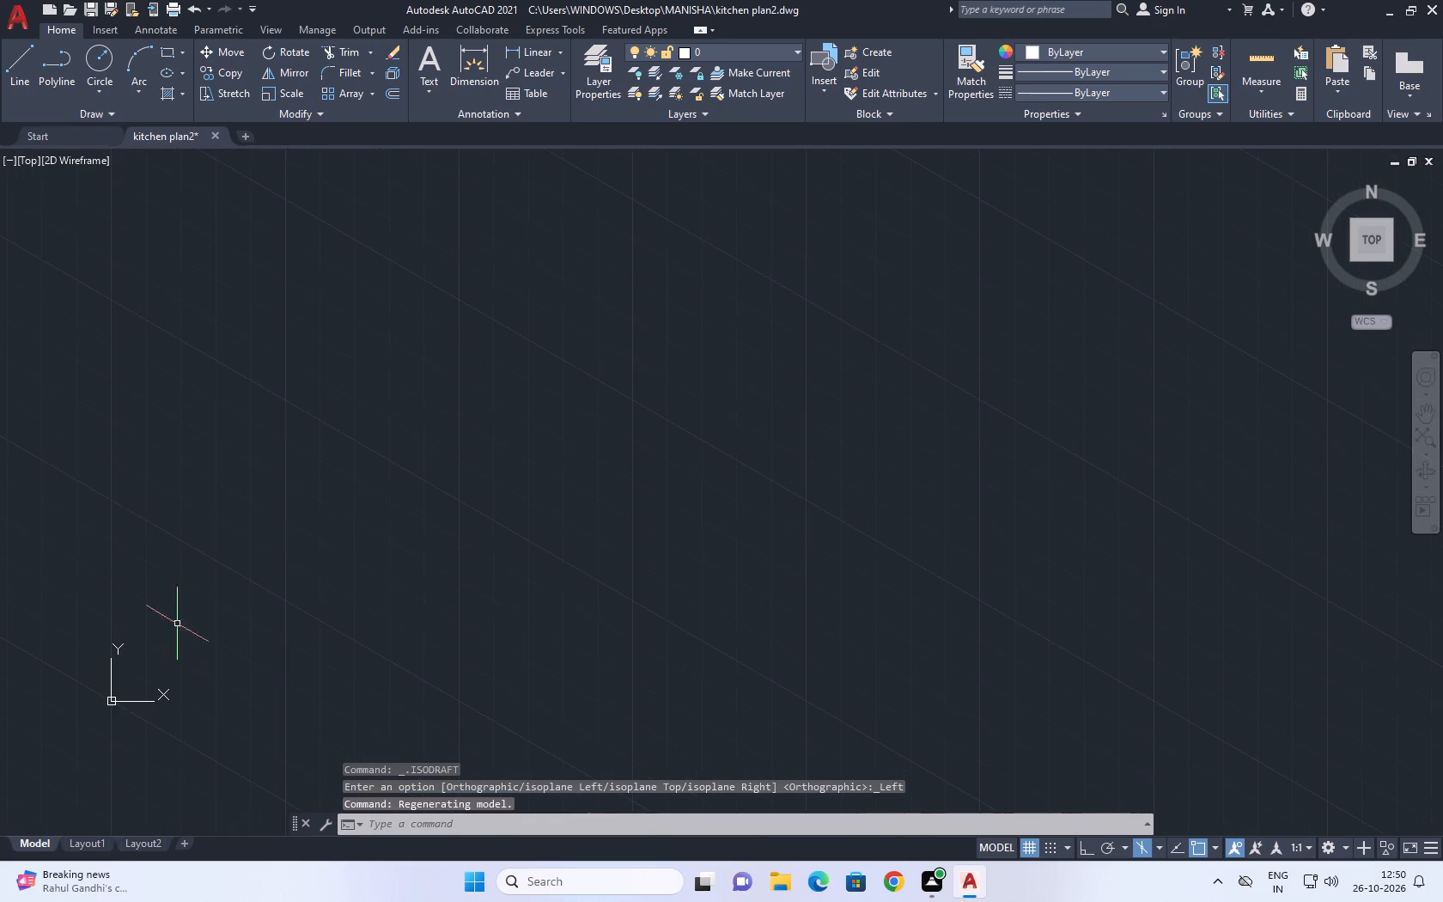
middle_click_drag(122, 690, 182, 538)
scroll(182, 538, "up", 7)
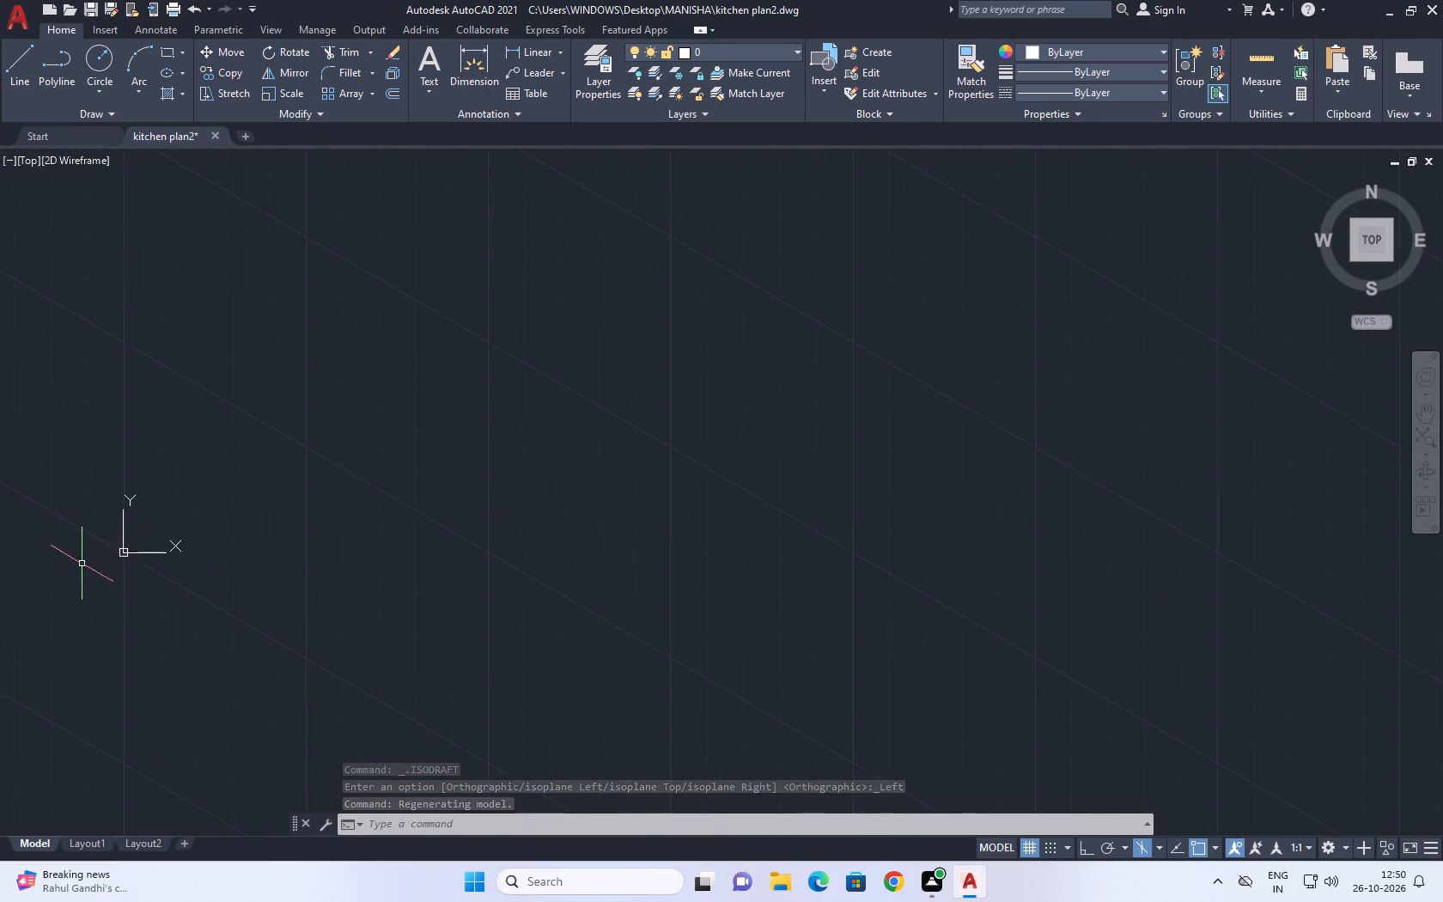
scroll(76, 559, "up", 1)
middle_click_drag(76, 559, 88, 695)
scroll(113, 682, "down", 1)
type("l")
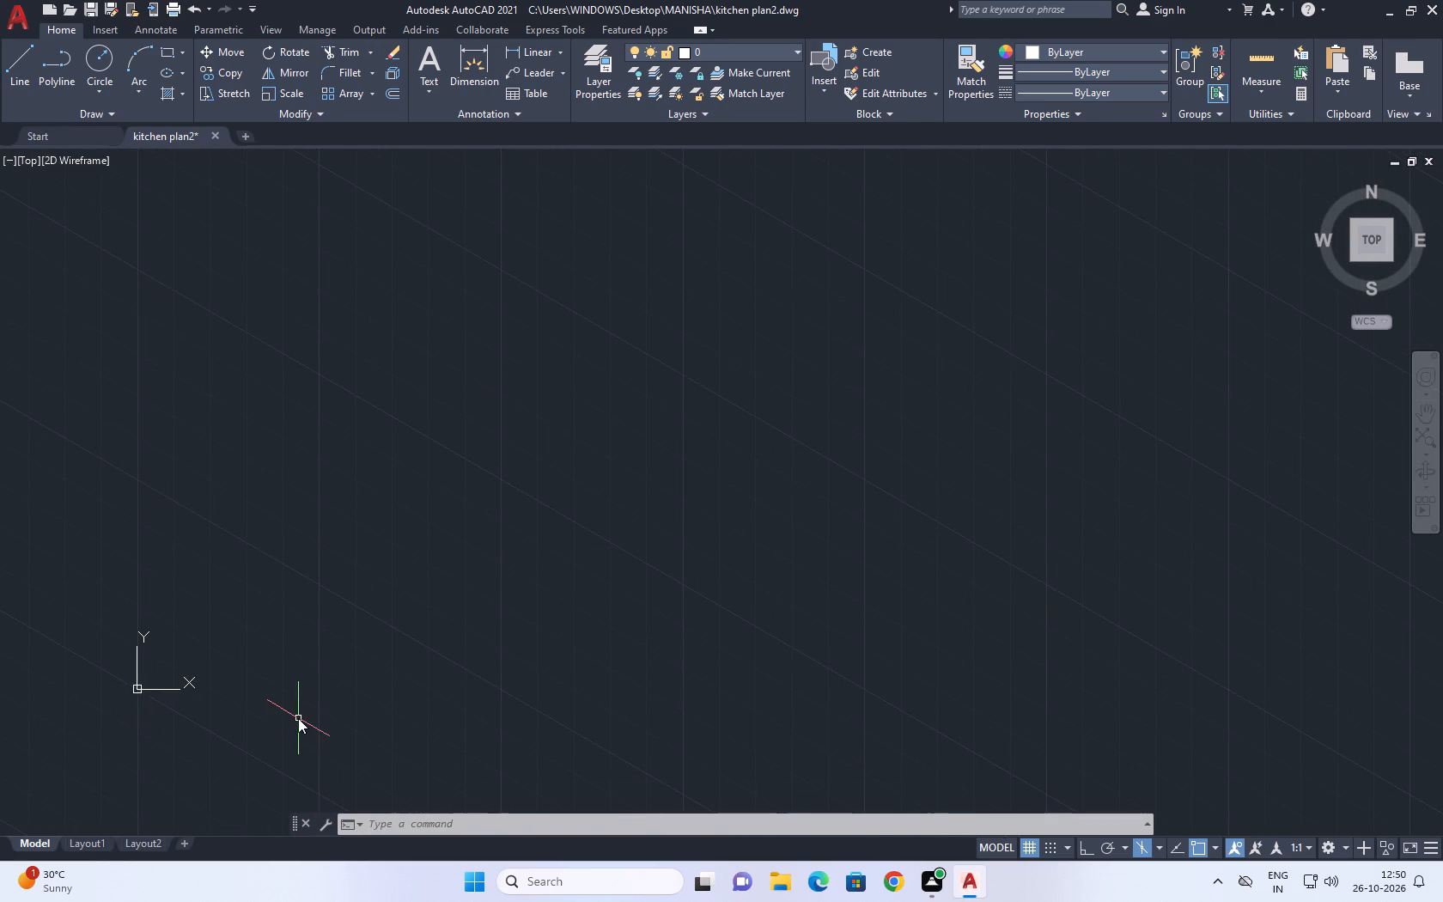
key("space")
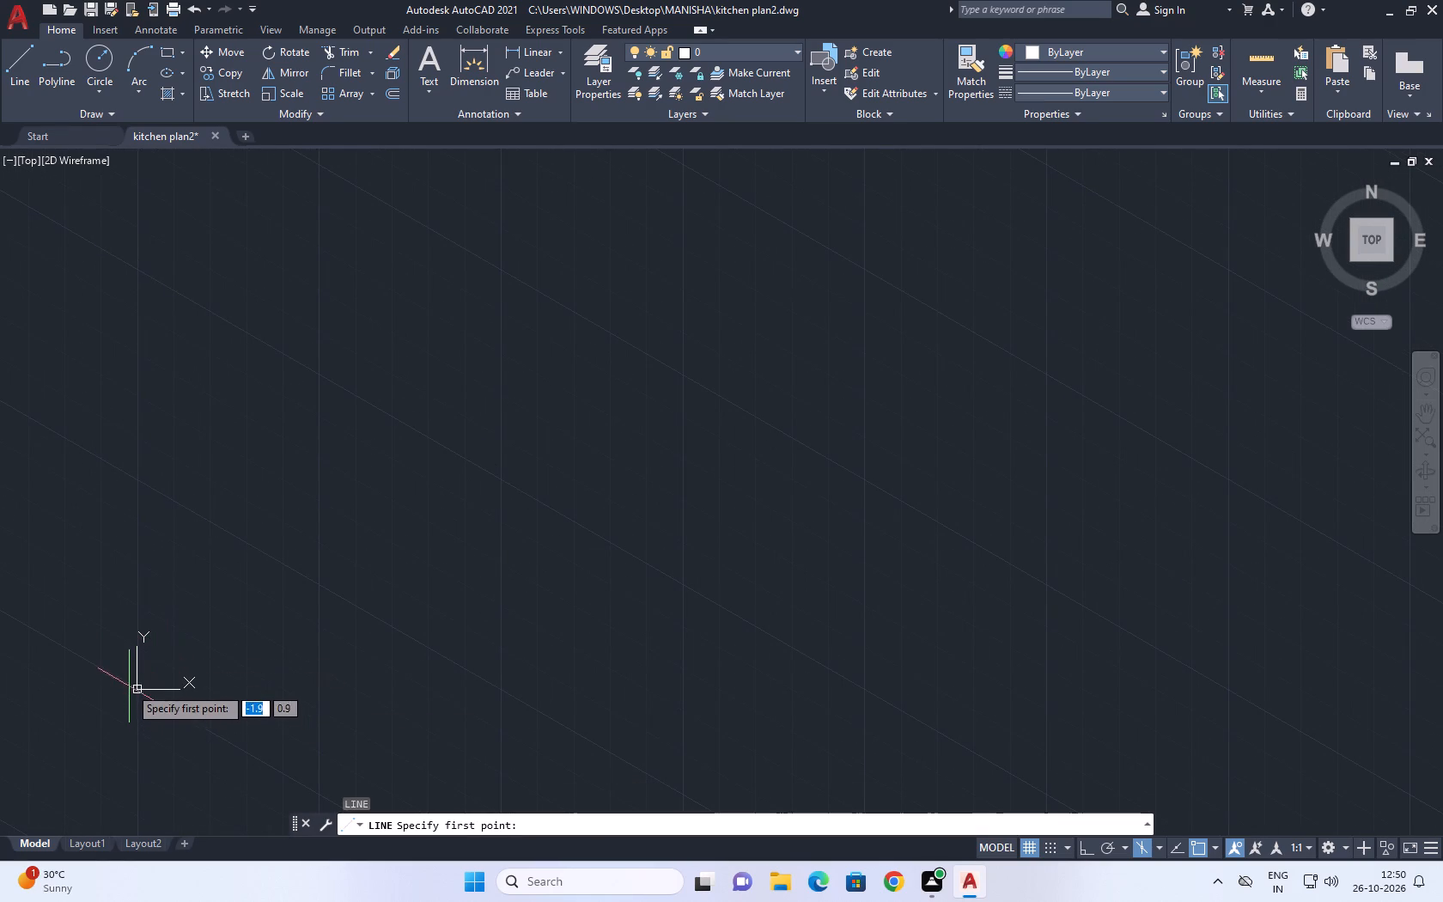
scroll(136, 687, "up", 3)
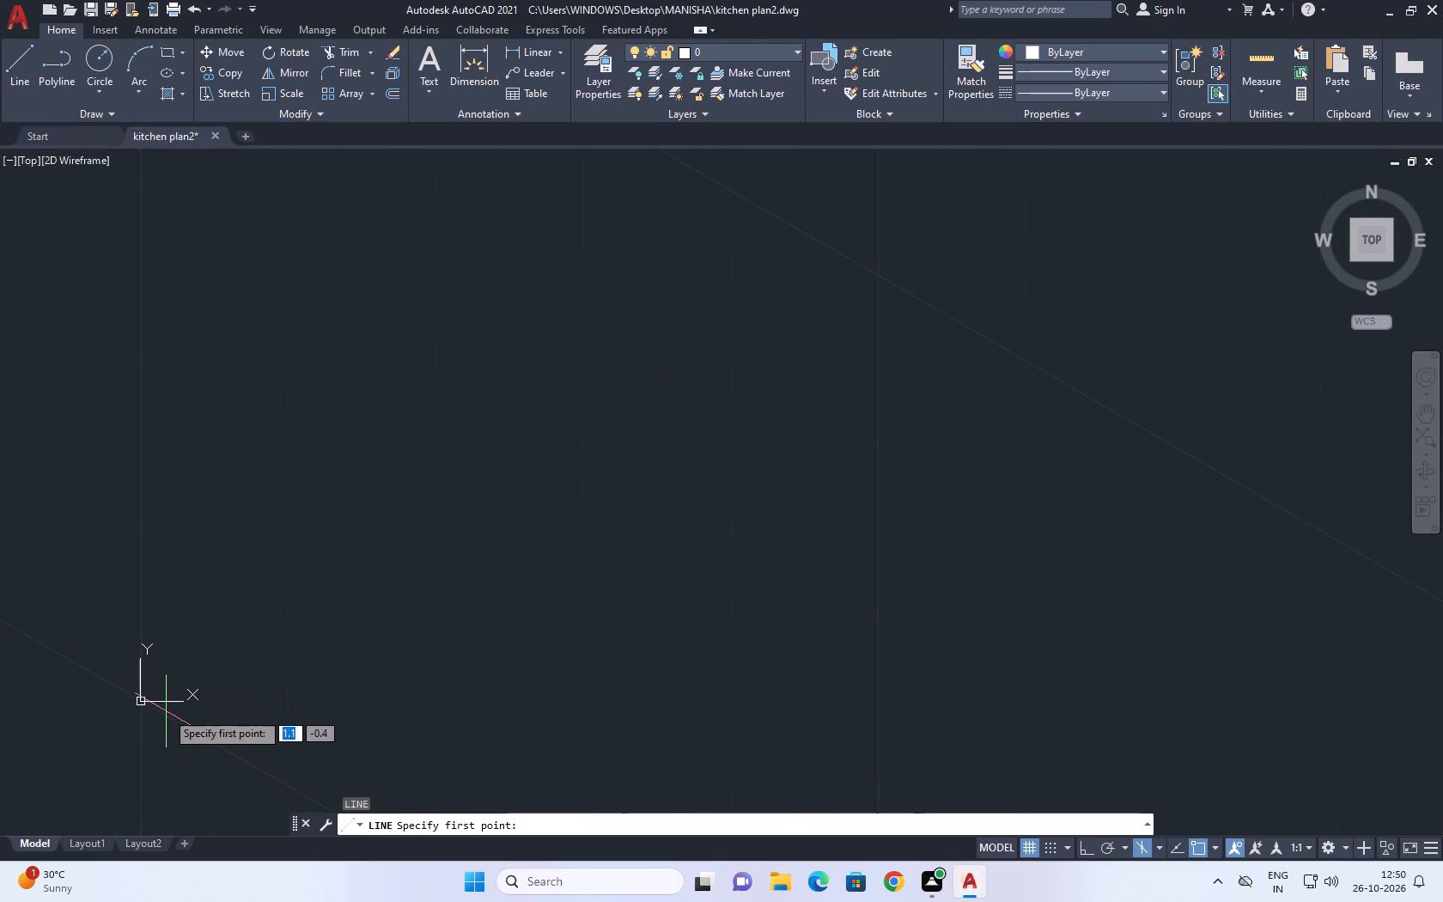
key("0")
type(",0")
key("Return")
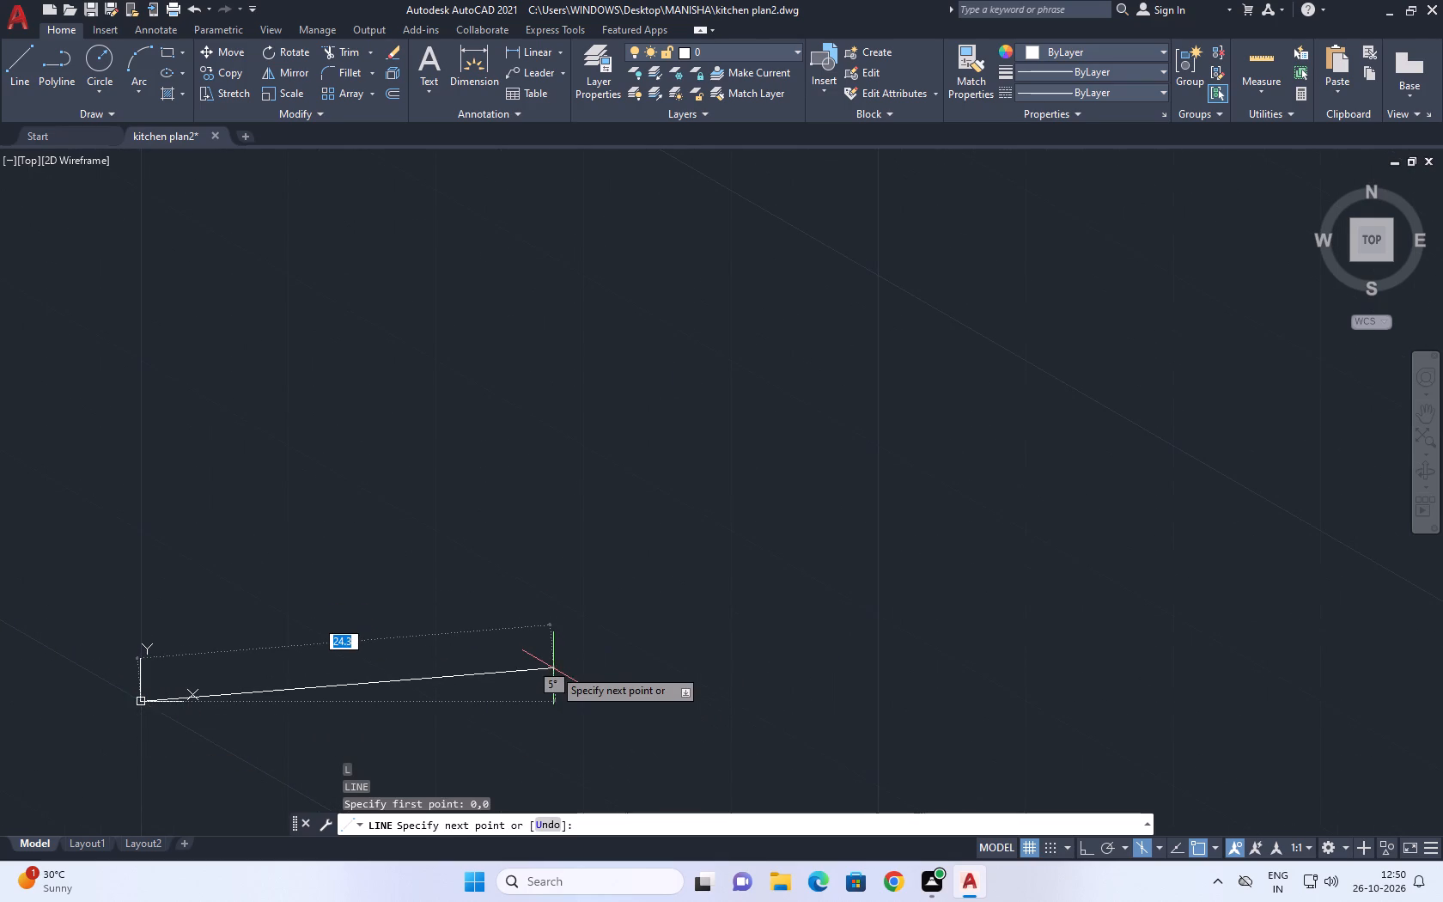
key("F8")
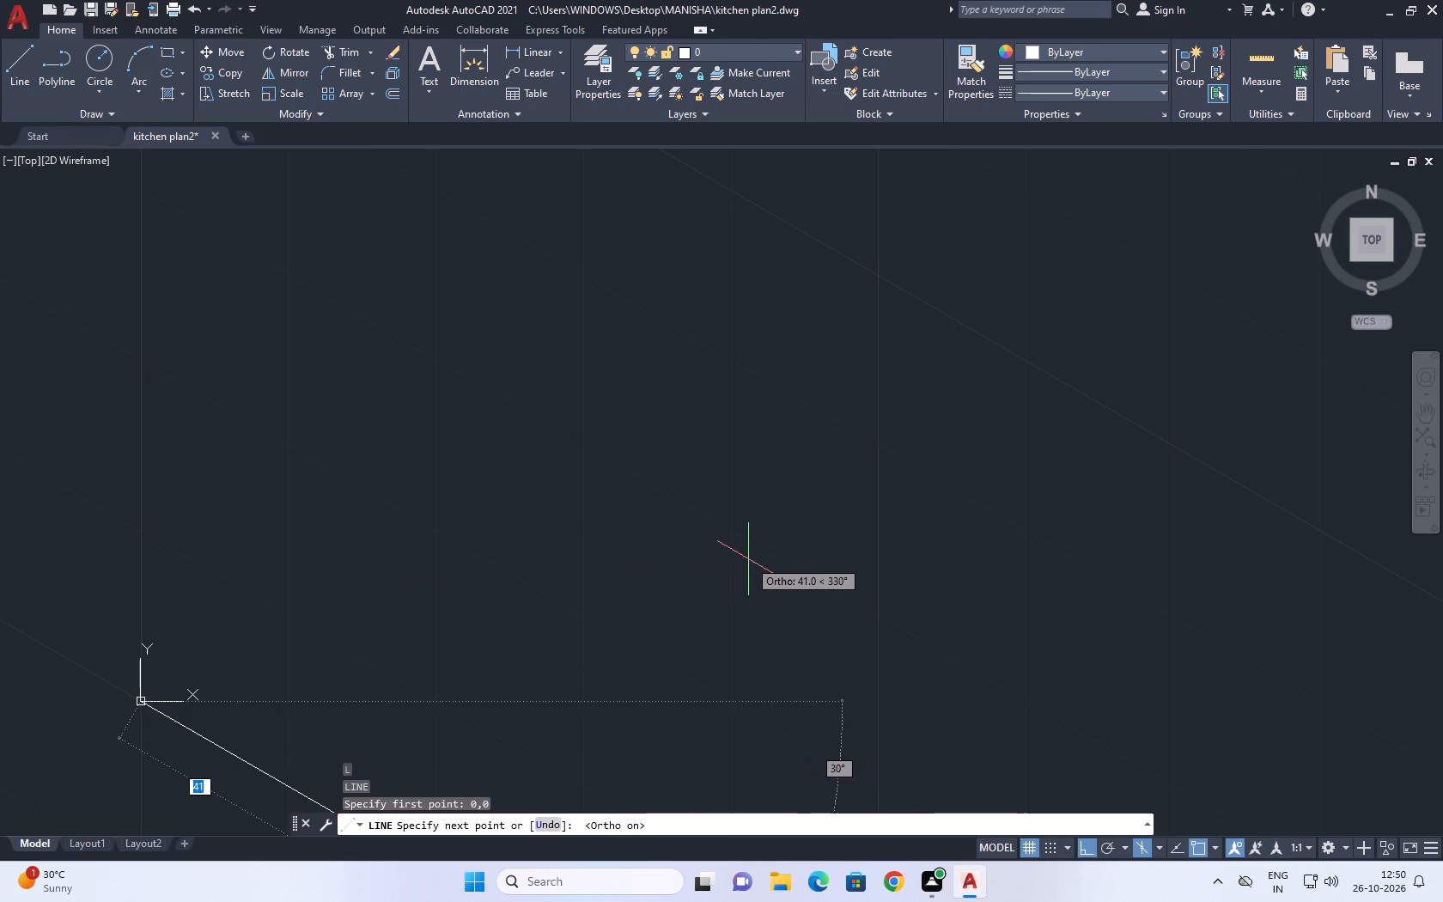
middle_click_drag(796, 565, 712, 498)
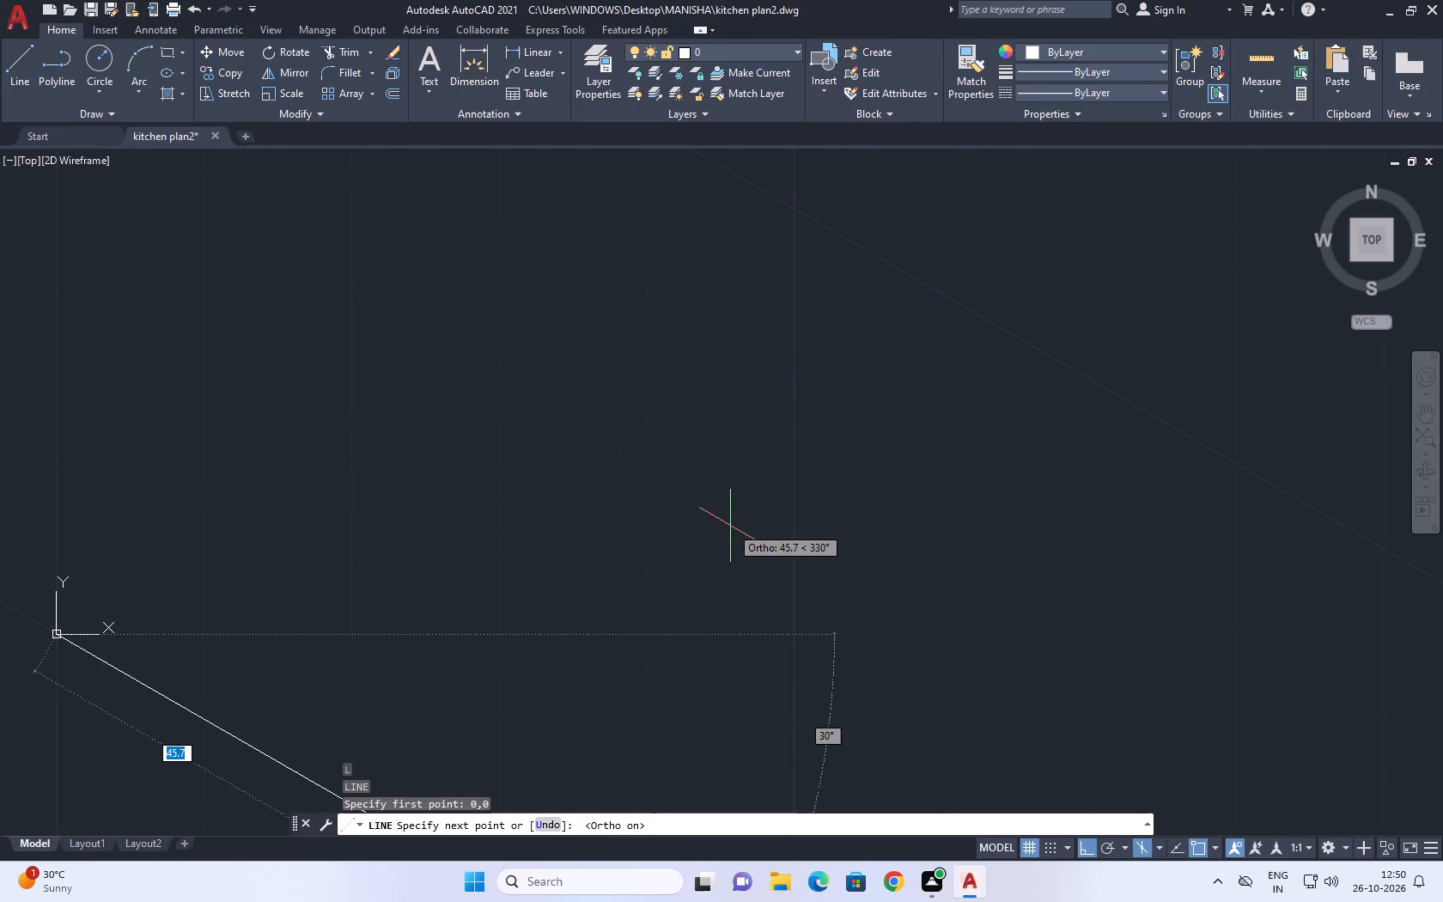
key("Escape")
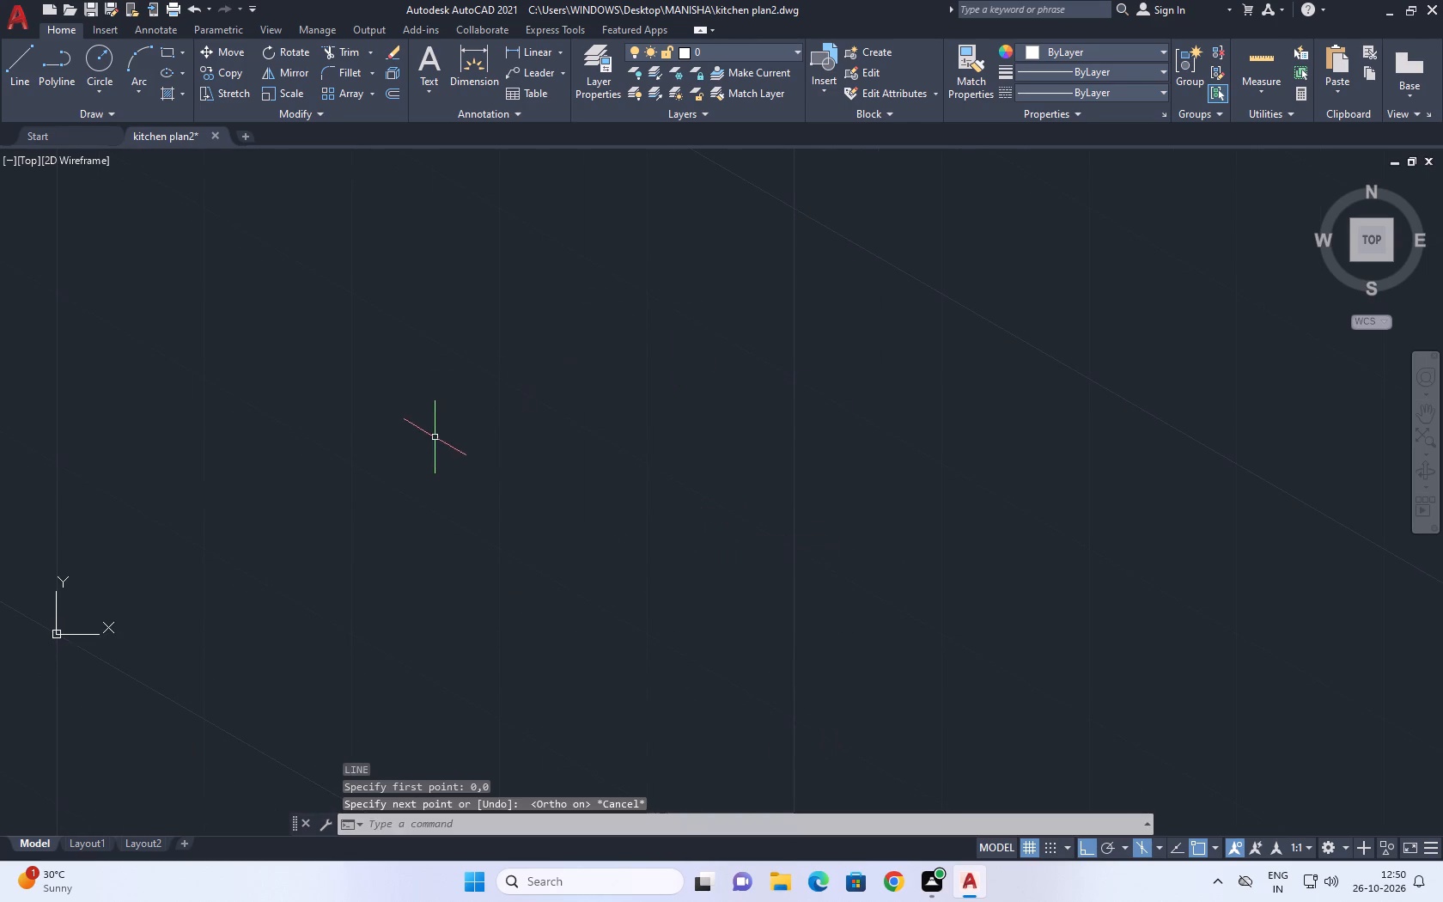
Draw a vertical line segment 185 units long, upward from a point in the empty drawing area.
middle_click_drag(371, 410, 322, 630)
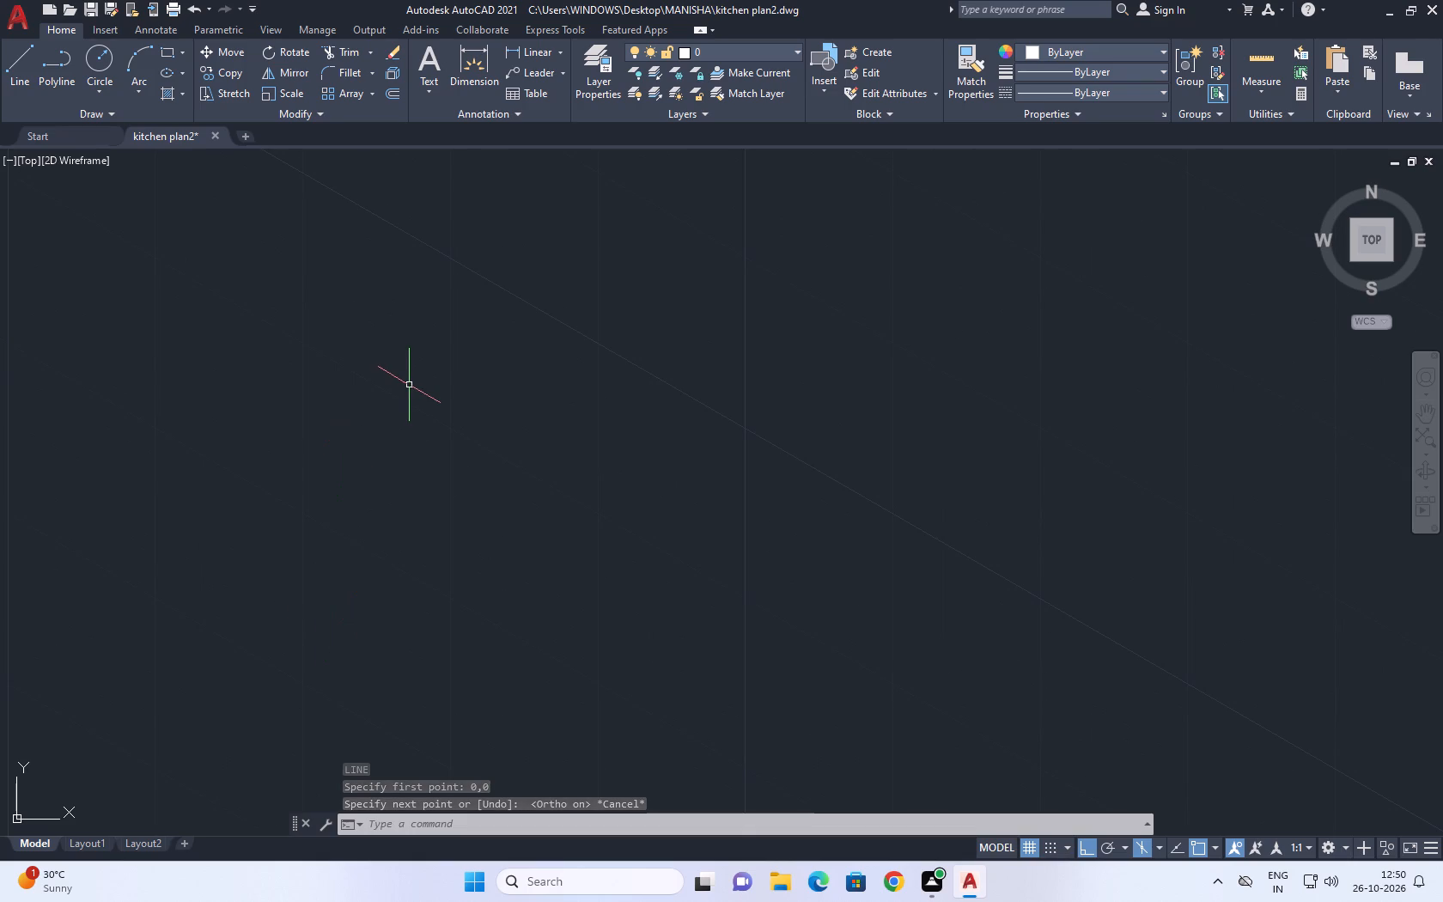
scroll(374, 408, "down", 7)
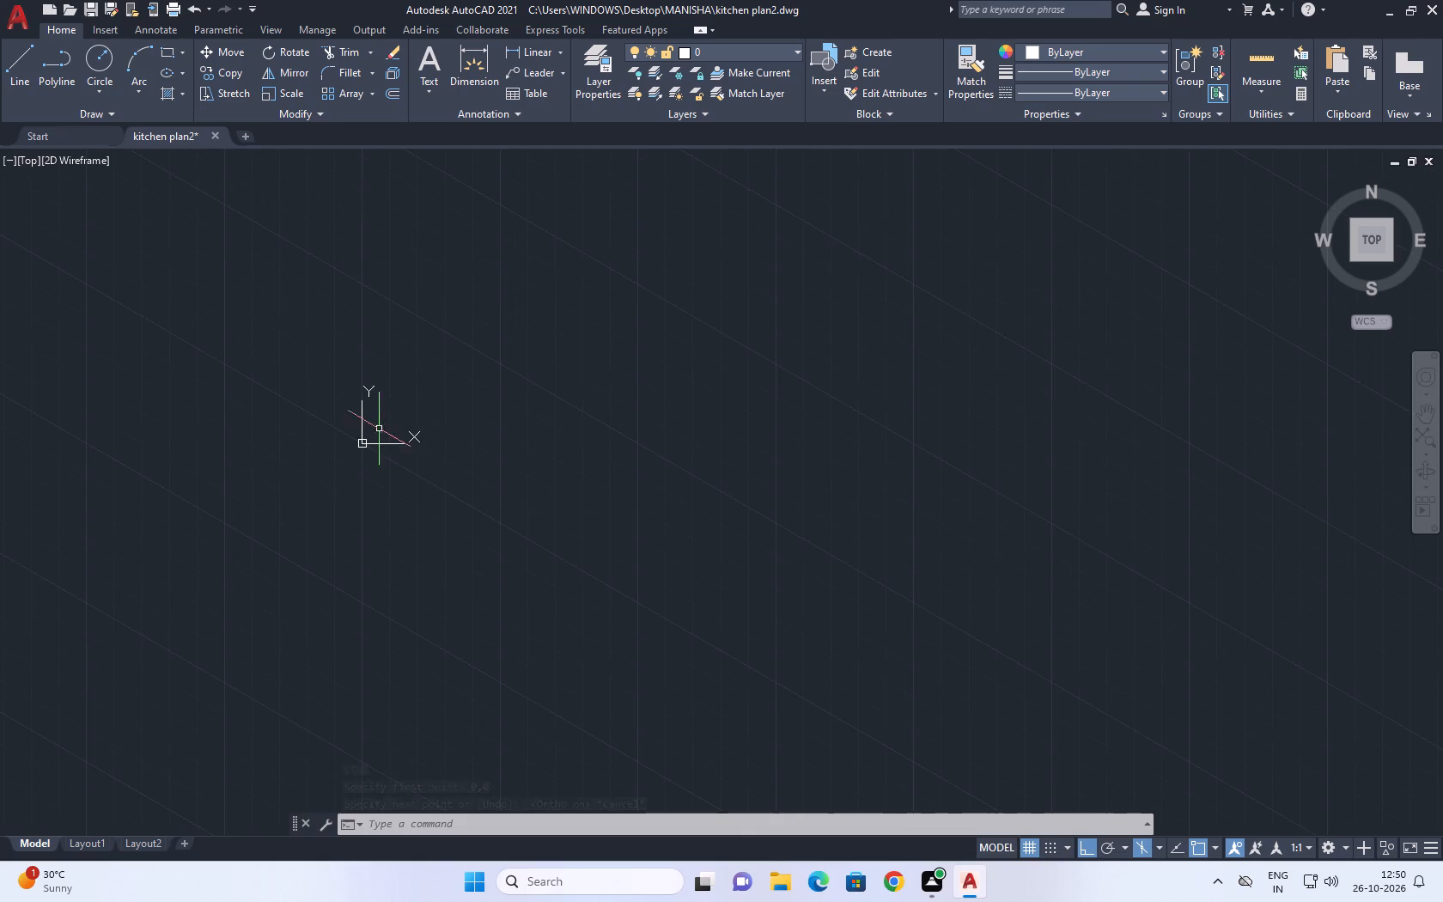
middle_click_drag(613, 329, 186, 746)
scroll(613, 329, "down", 1)
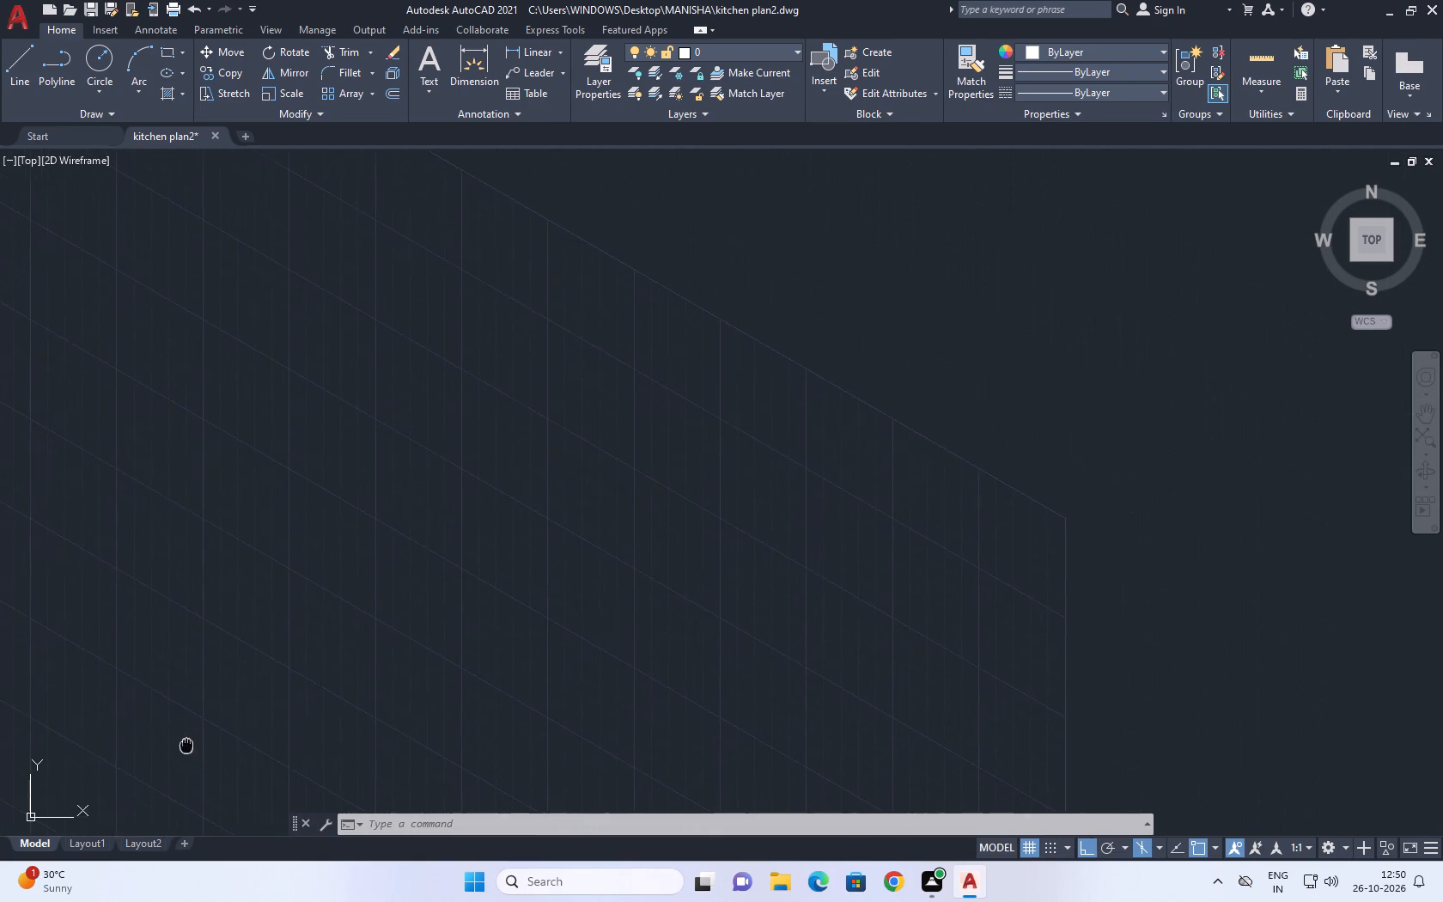
middle_click_drag(186, 746, 166, 751)
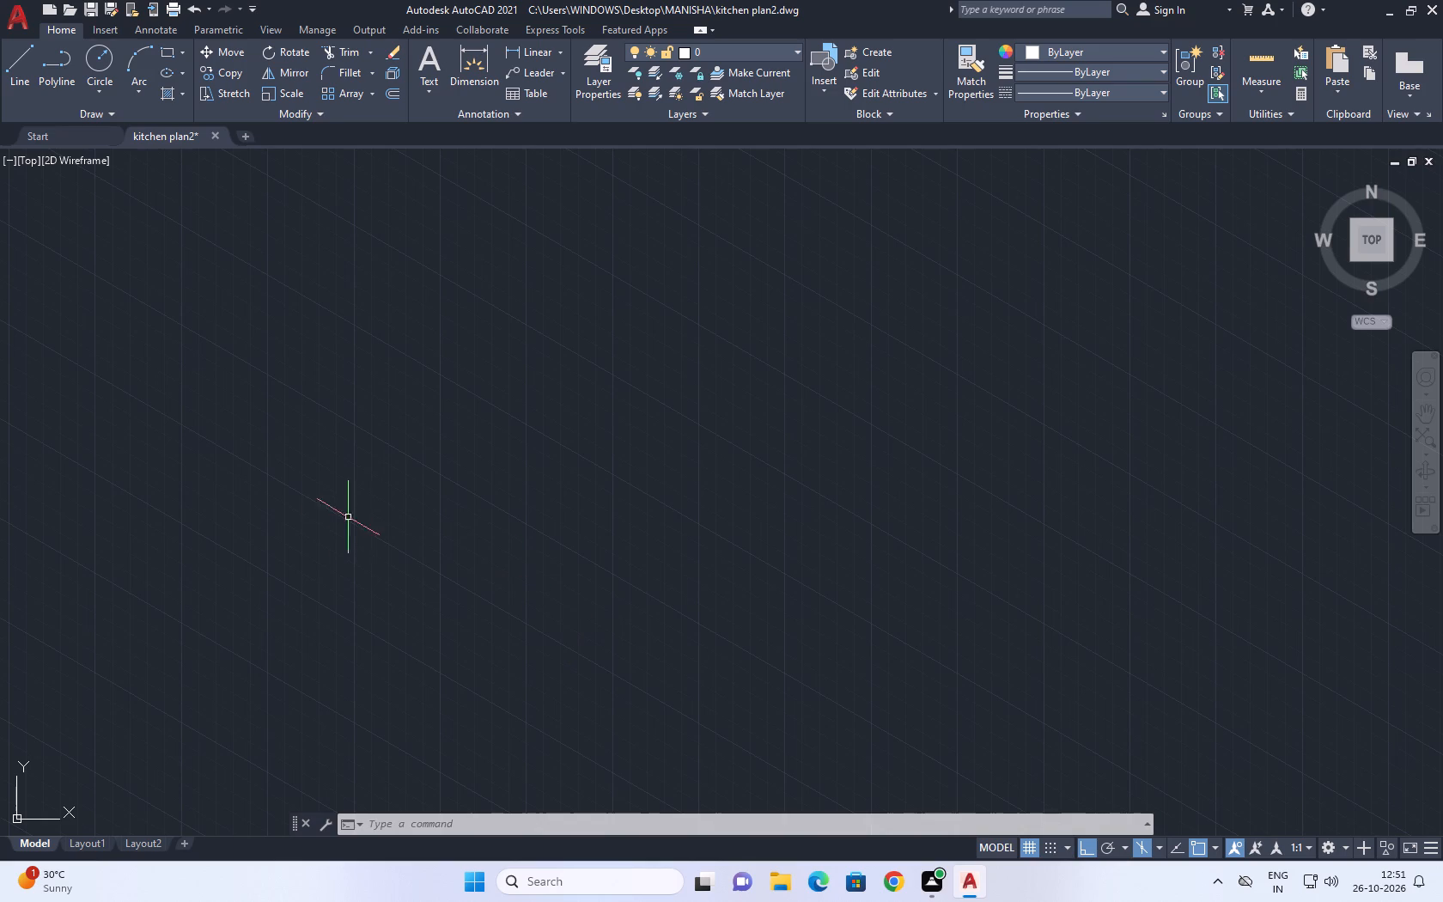
key("l")
key("space")
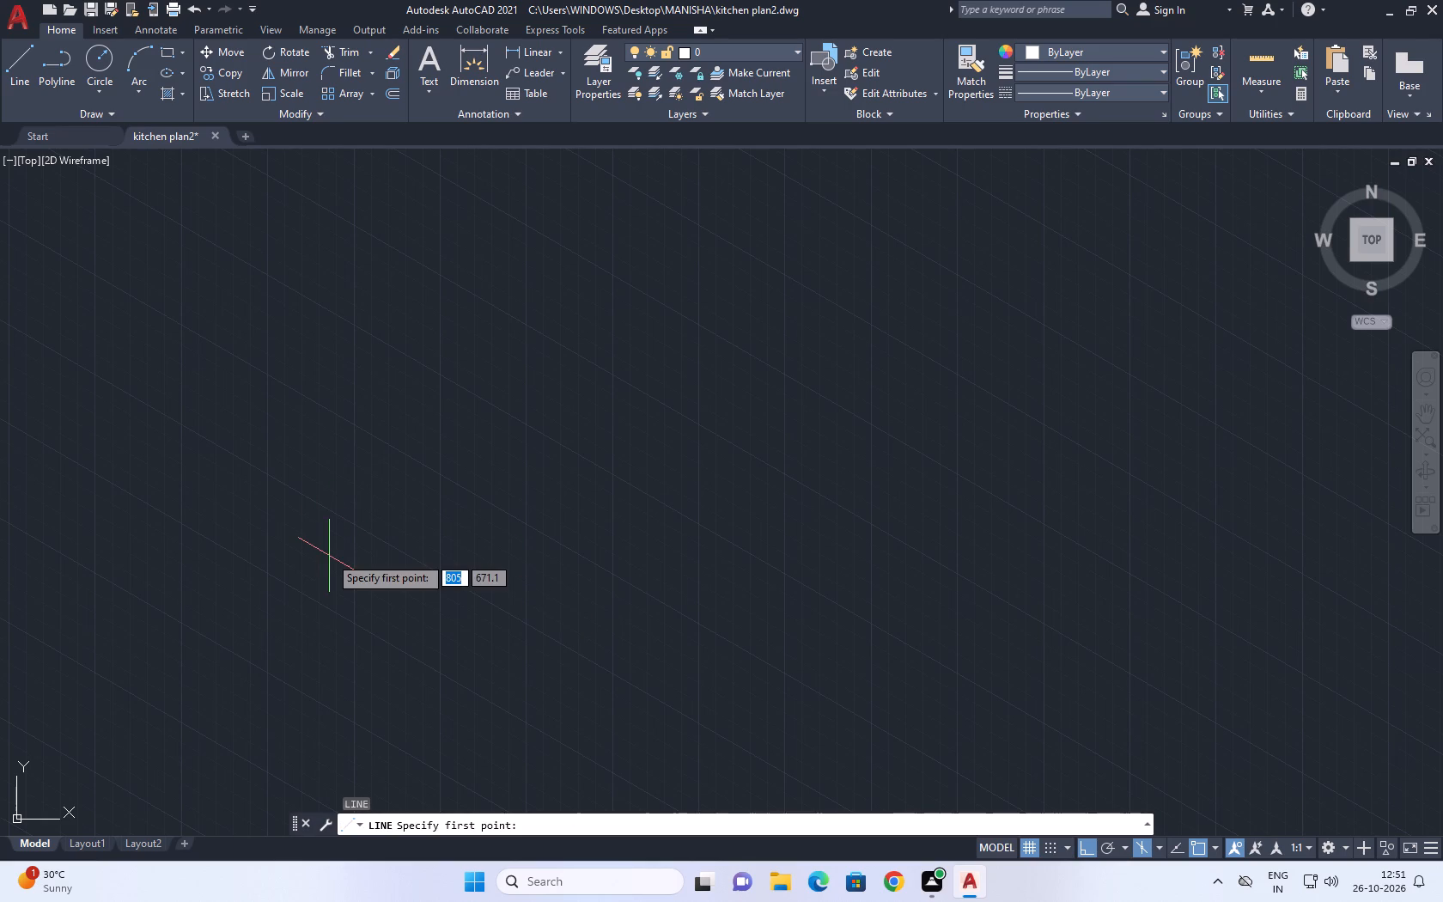
left_click(516, 616)
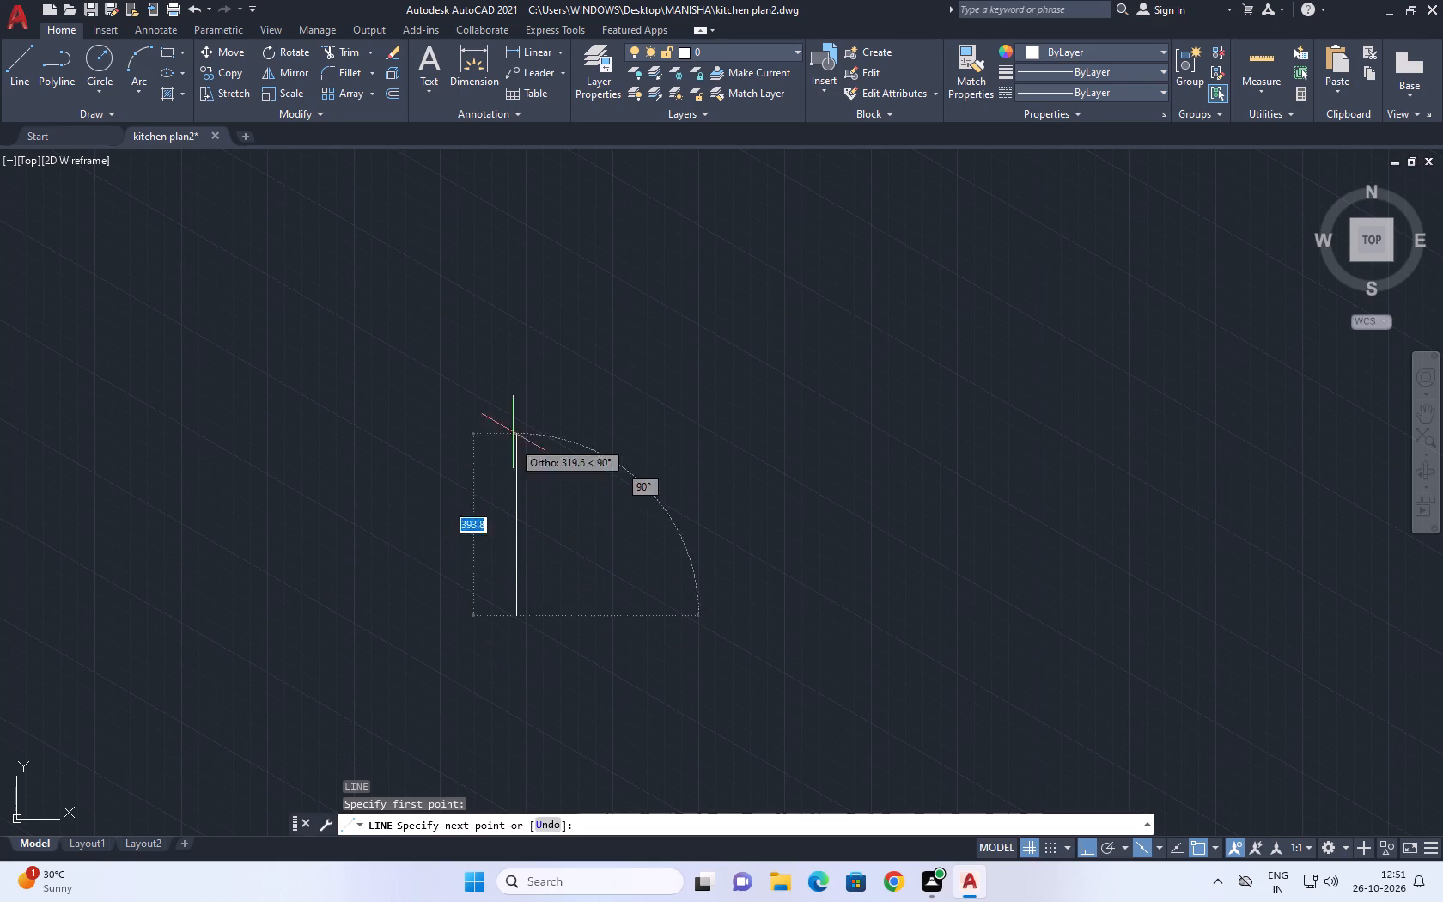
type("185")
key("Return")
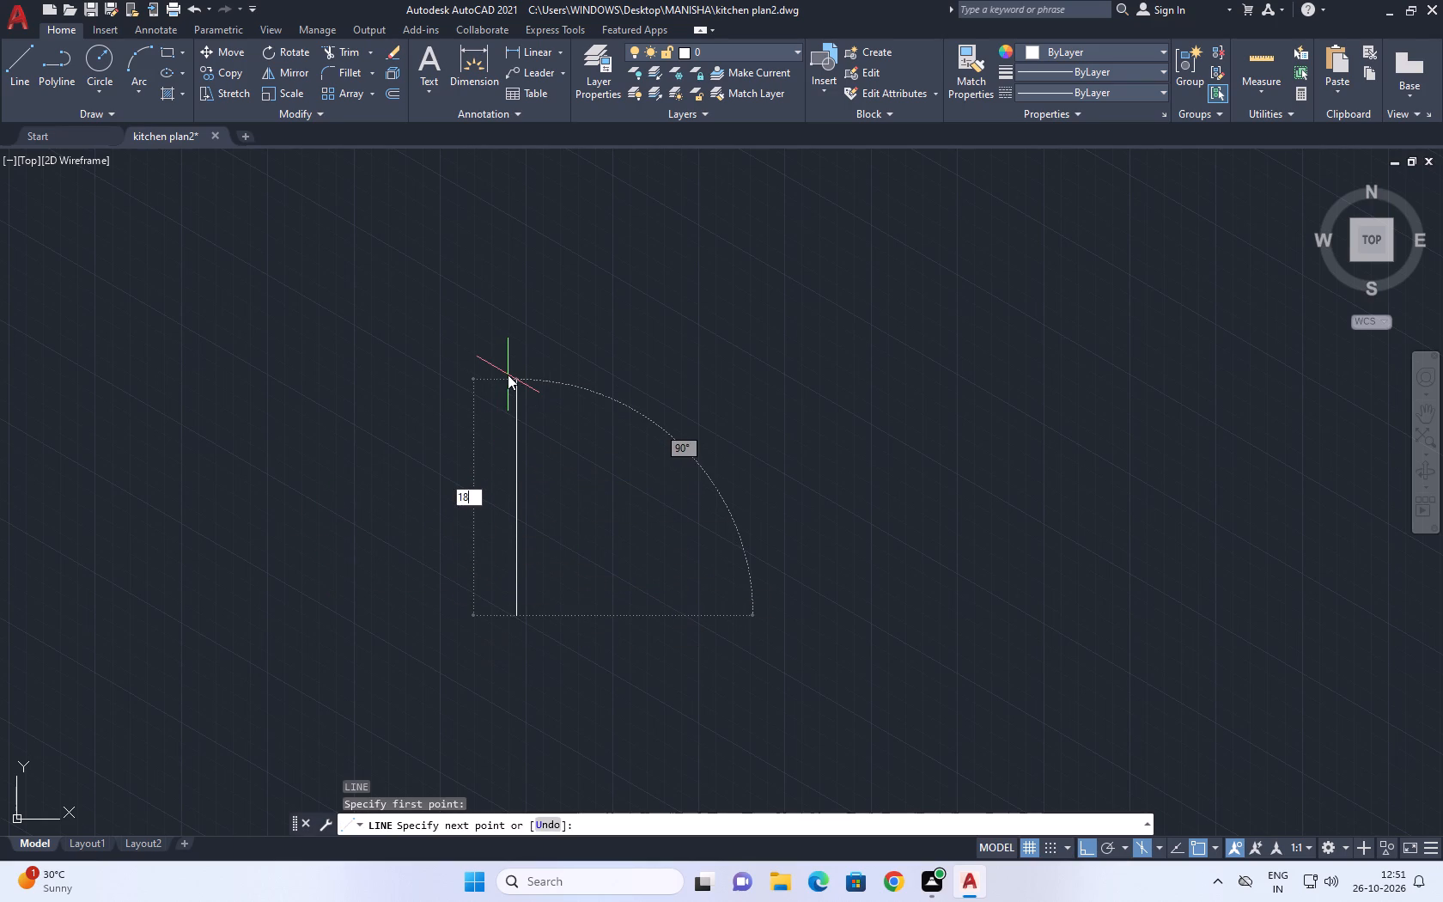
Switch the isometric drafting plane to the right isoplane with Ortho mode on while continuing the line from its upper end.
scroll(553, 359, "up", 1)
middle_click_drag(703, 526, 721, 415)
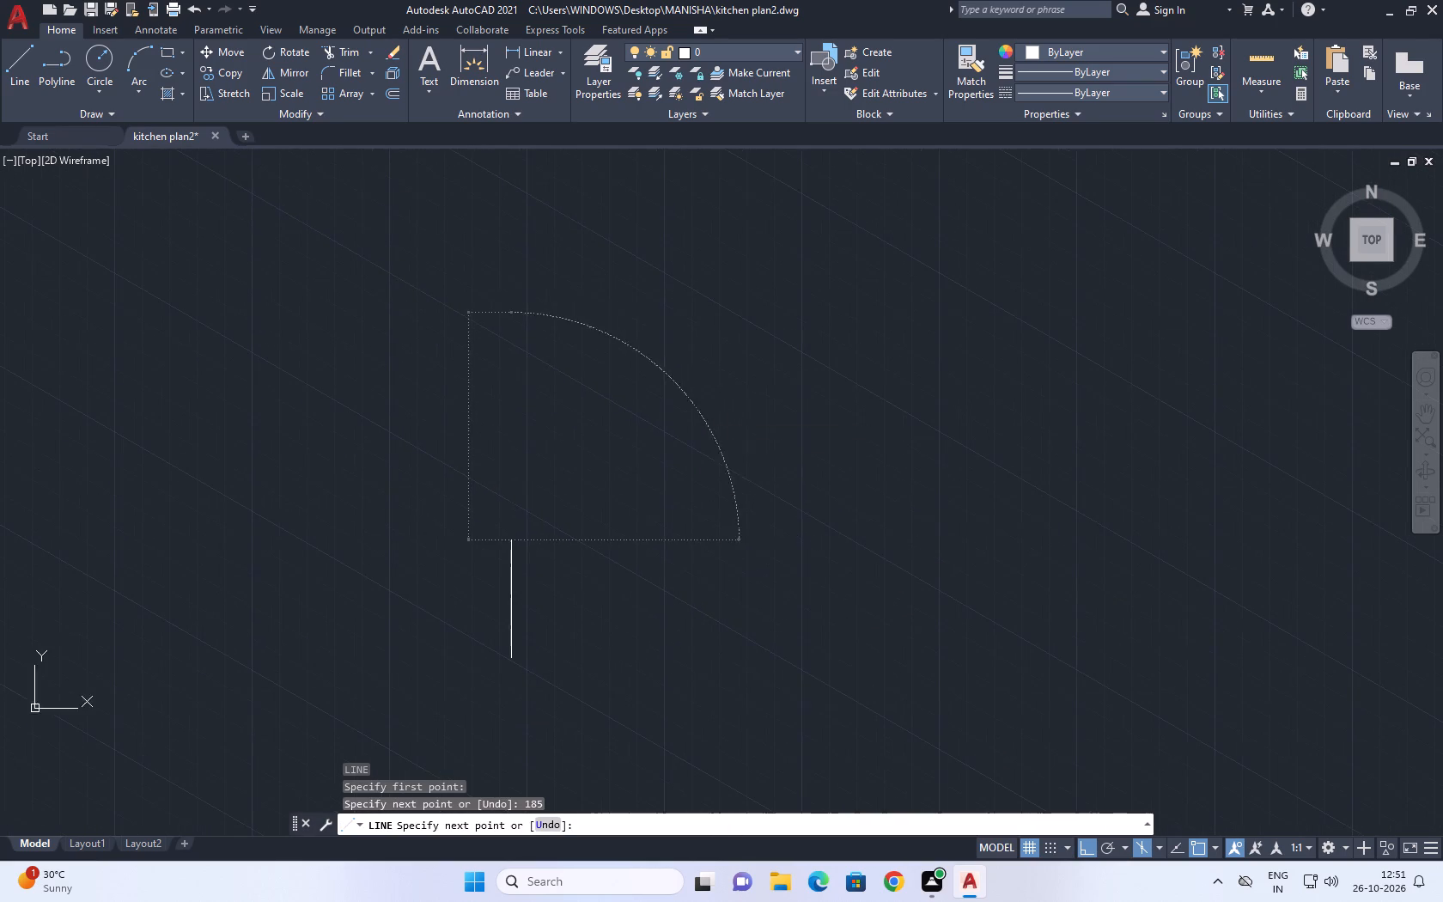
key("F8")
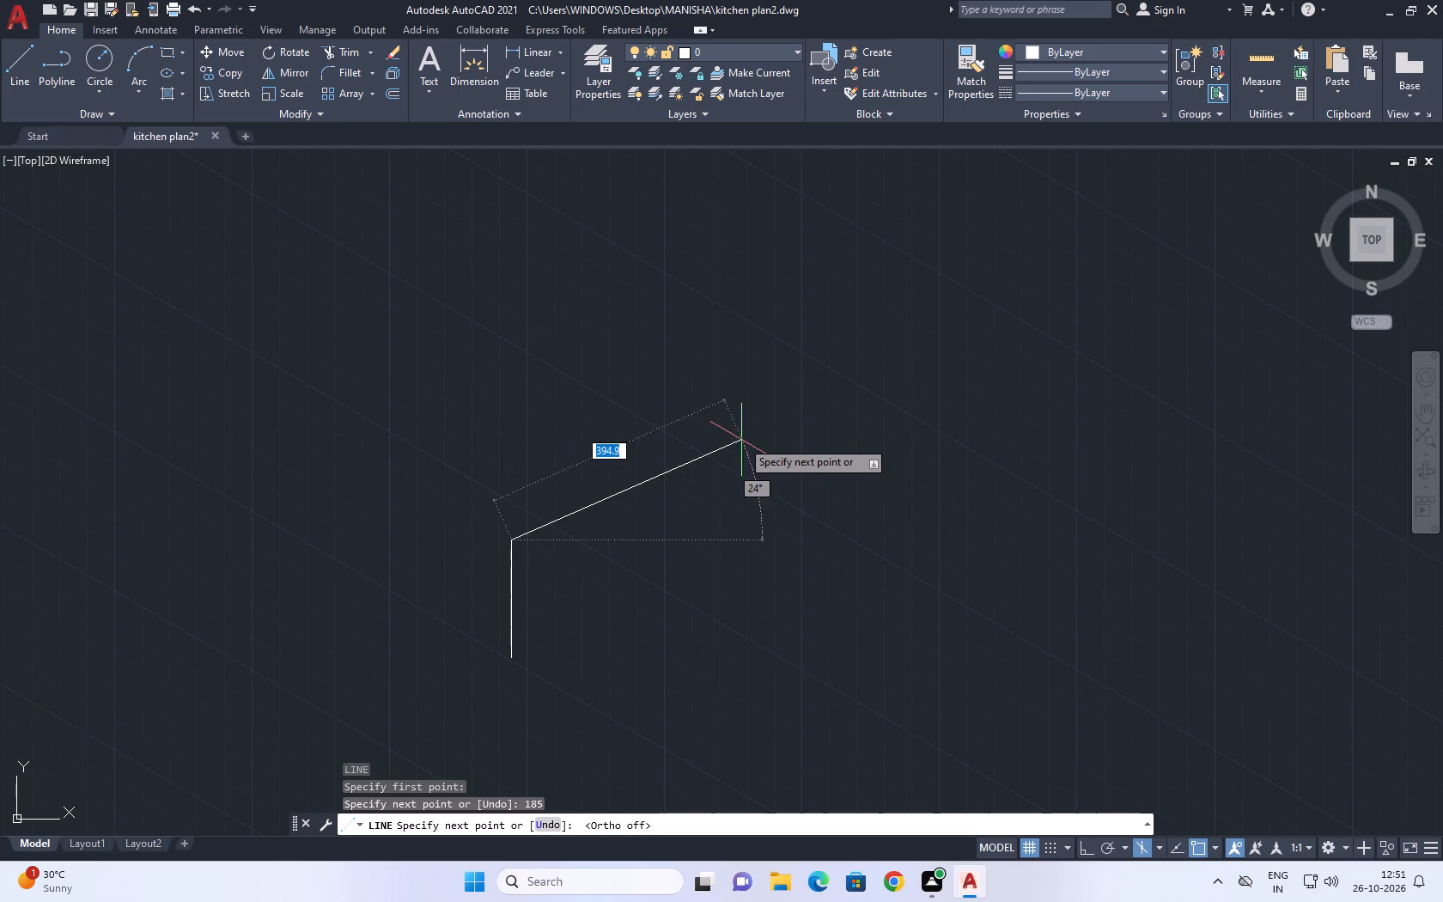
key("F8")
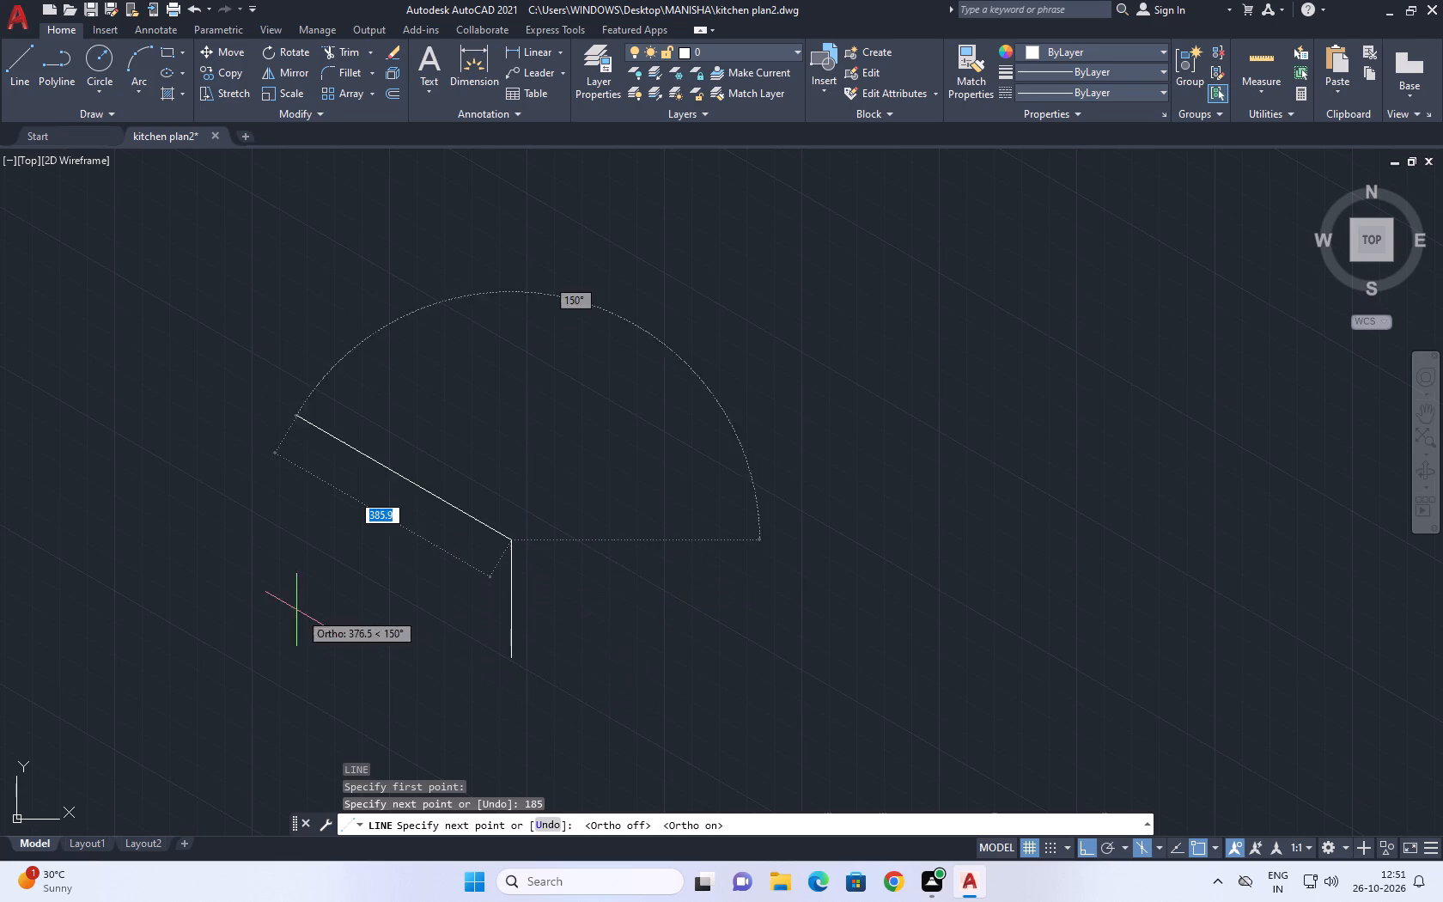
key("F8")
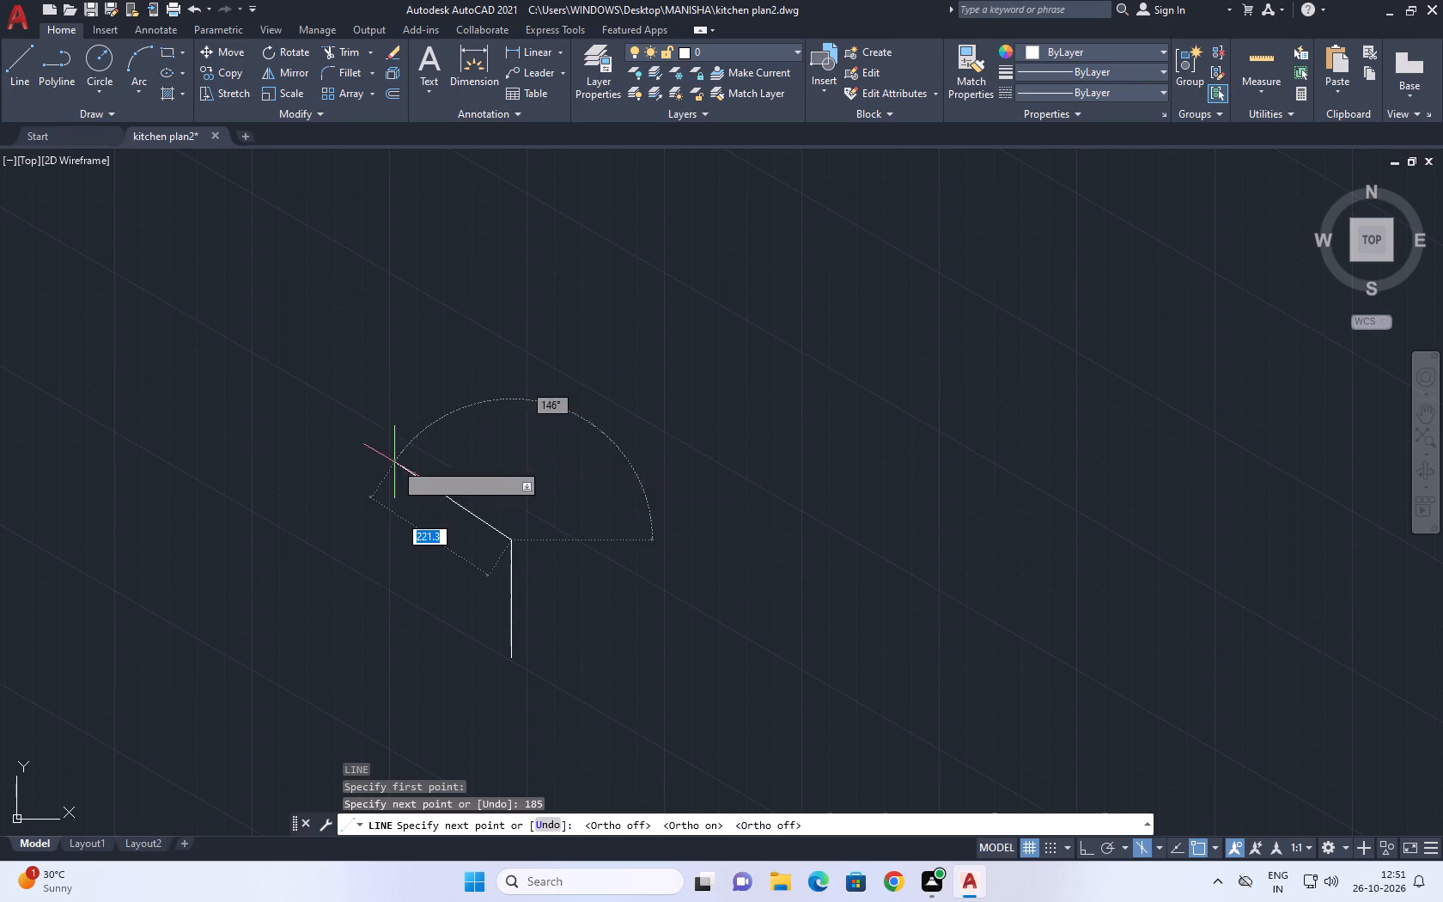
middle_click_drag(411, 609, 594, 465)
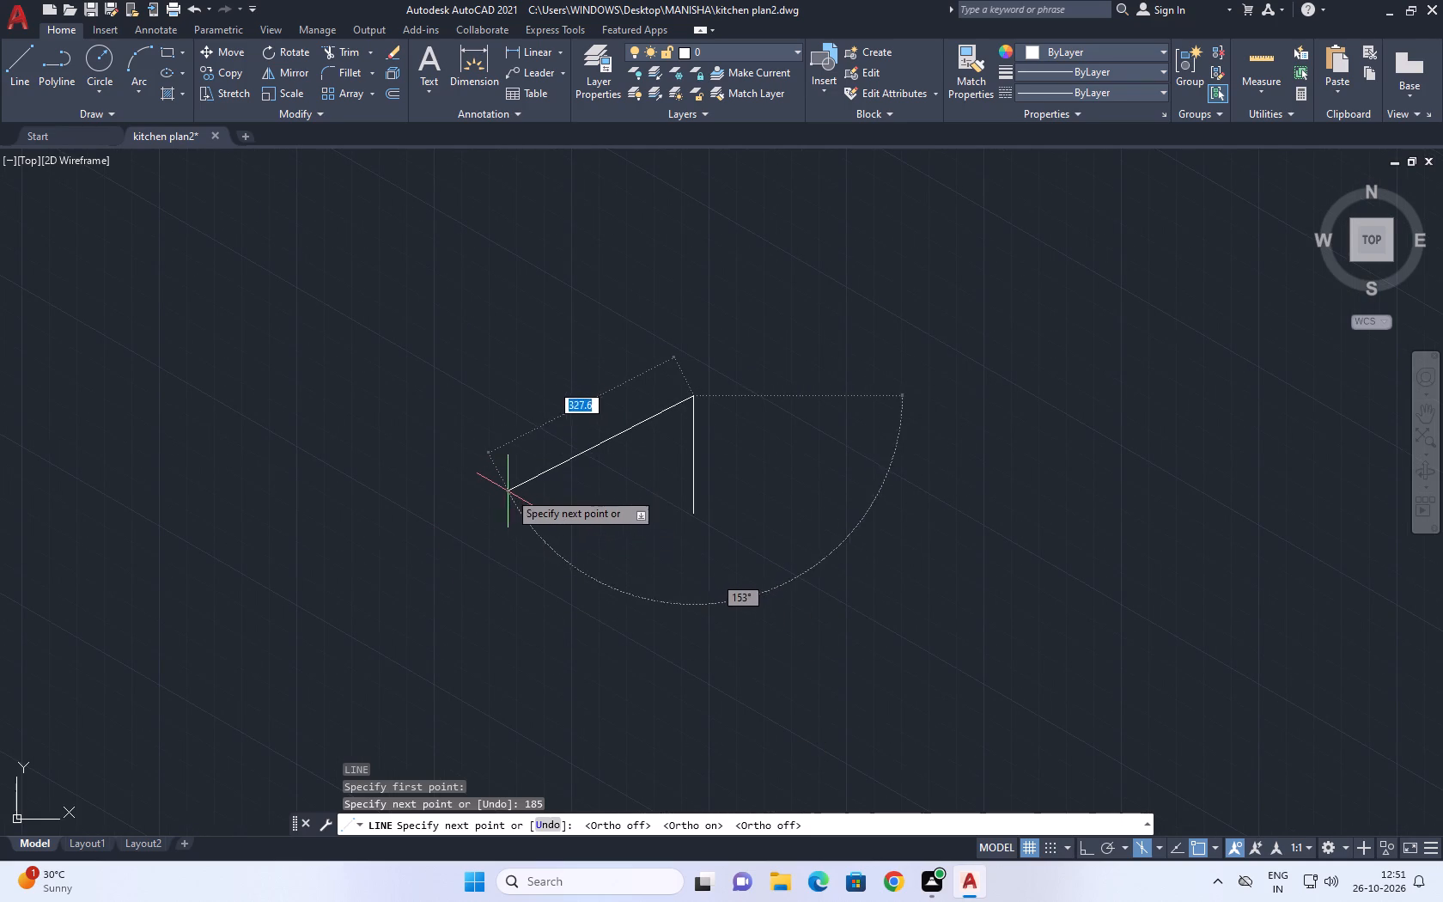
key("F5")
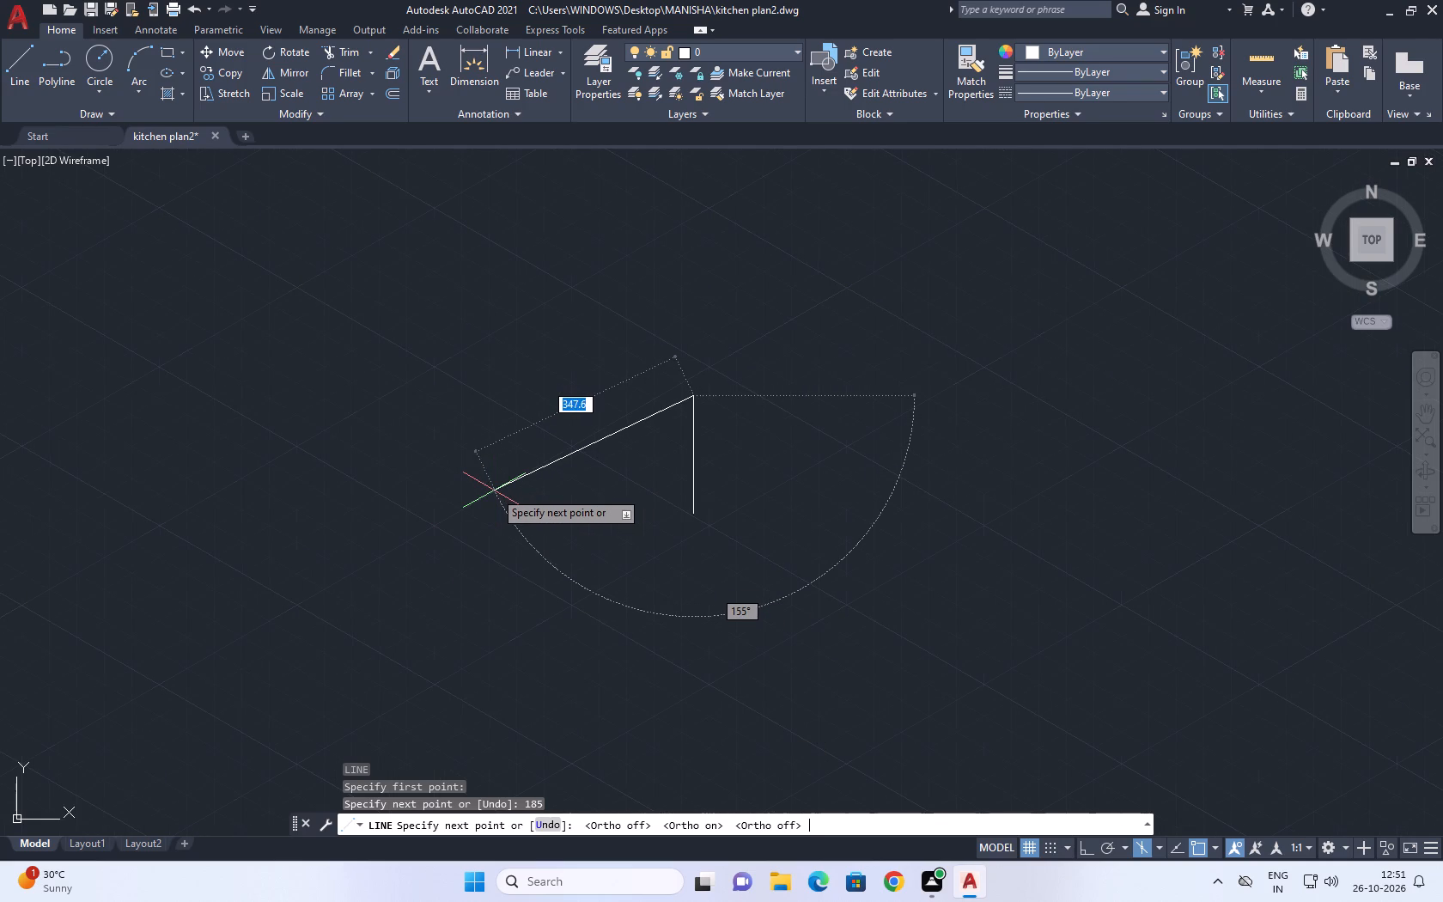
key("F5")
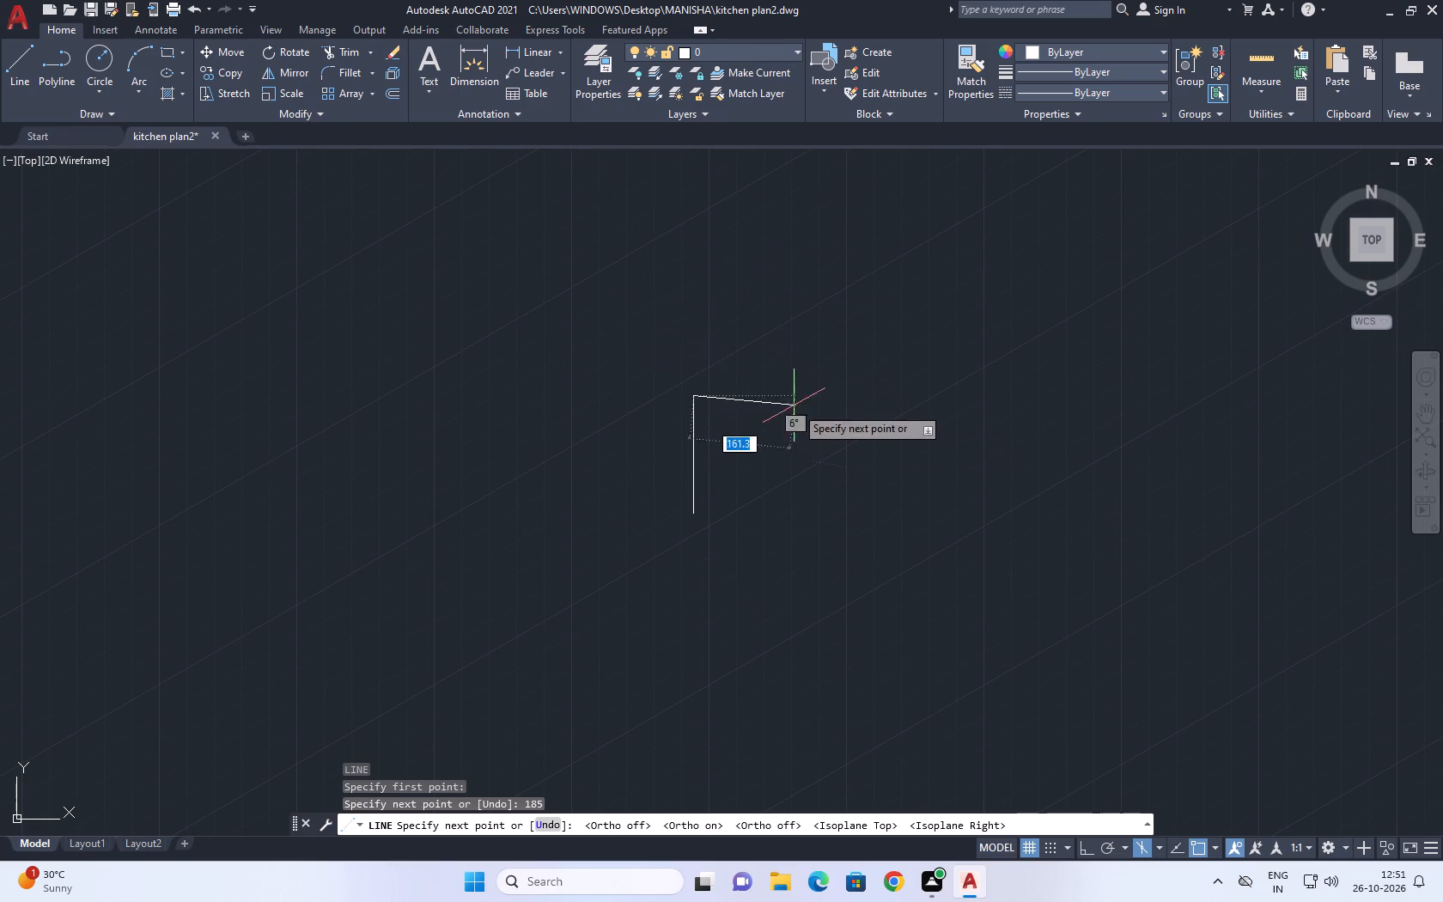
middle_click_drag(690, 428, 536, 526)
key("F8")
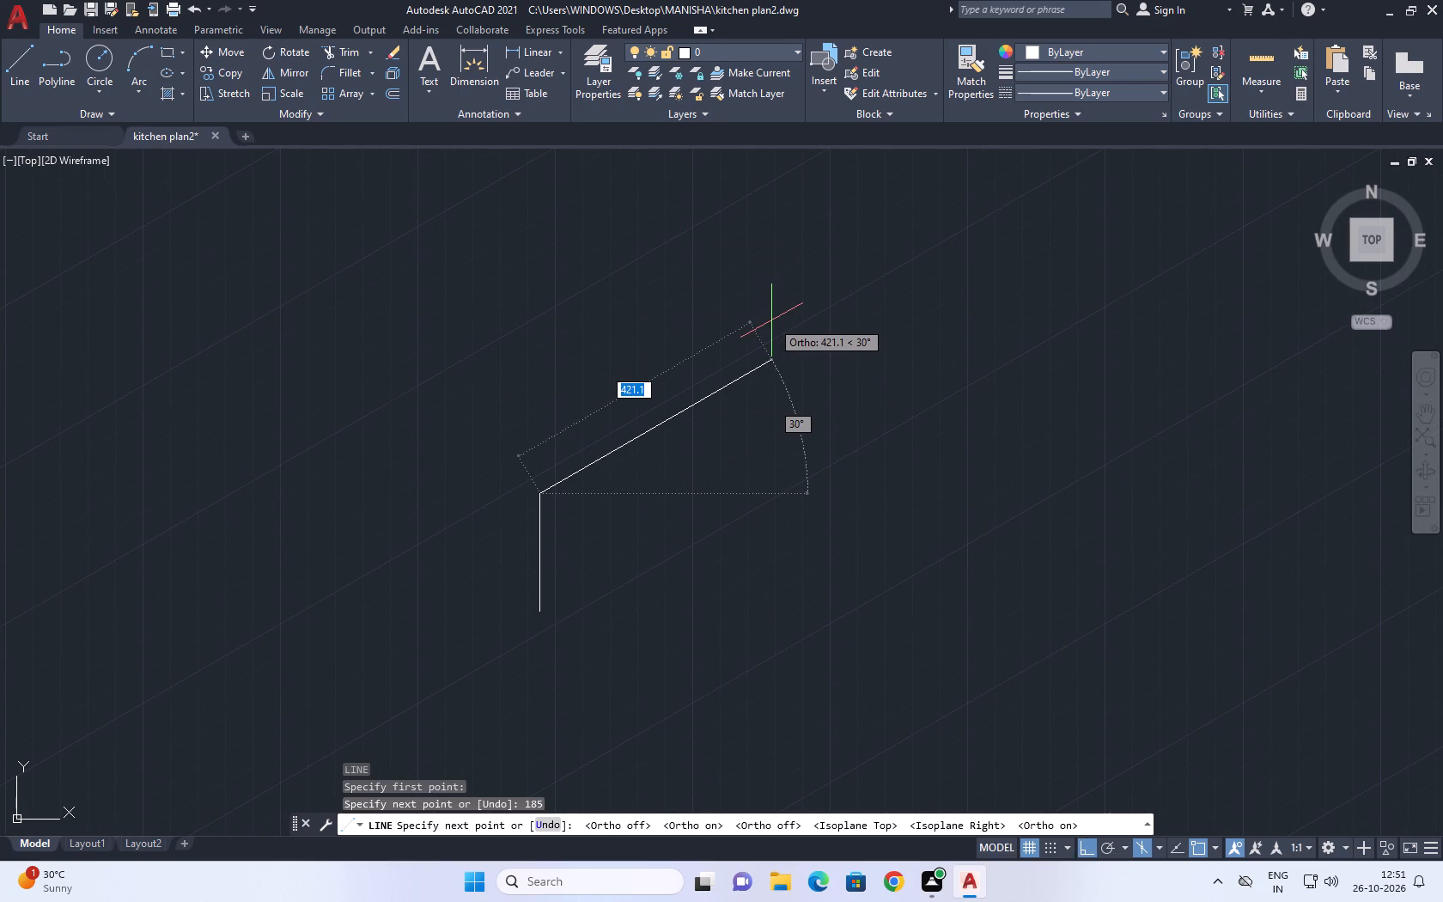
Complete the upright isometric panel with an 80-unit edge at 30°, a 185-unit edge straight down, and a closing edge to the start.
type("18")
key("BackSpace")
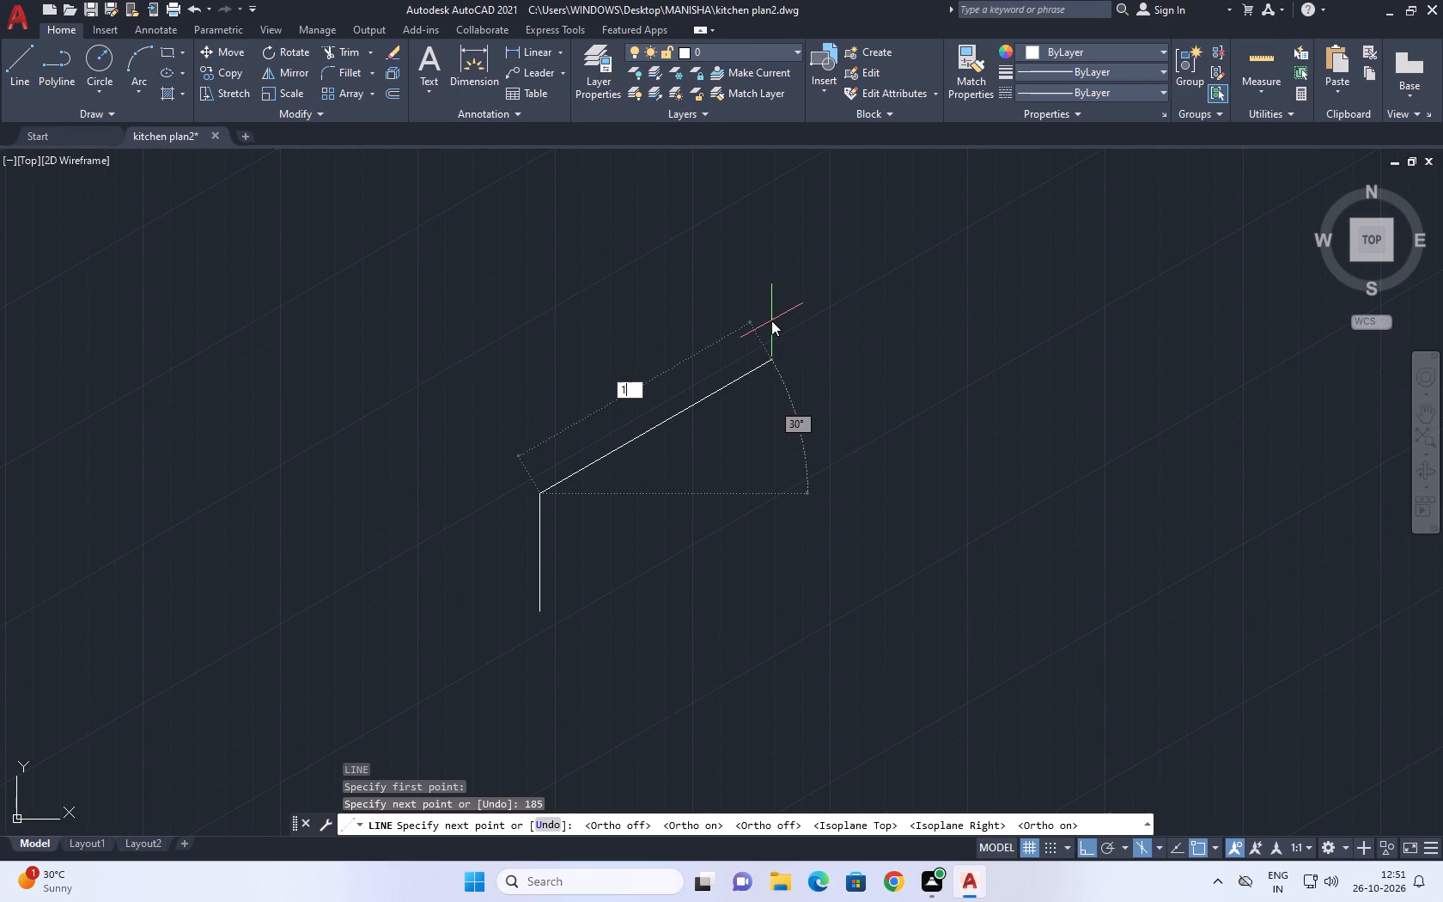
key("BackSpace")
type("88")
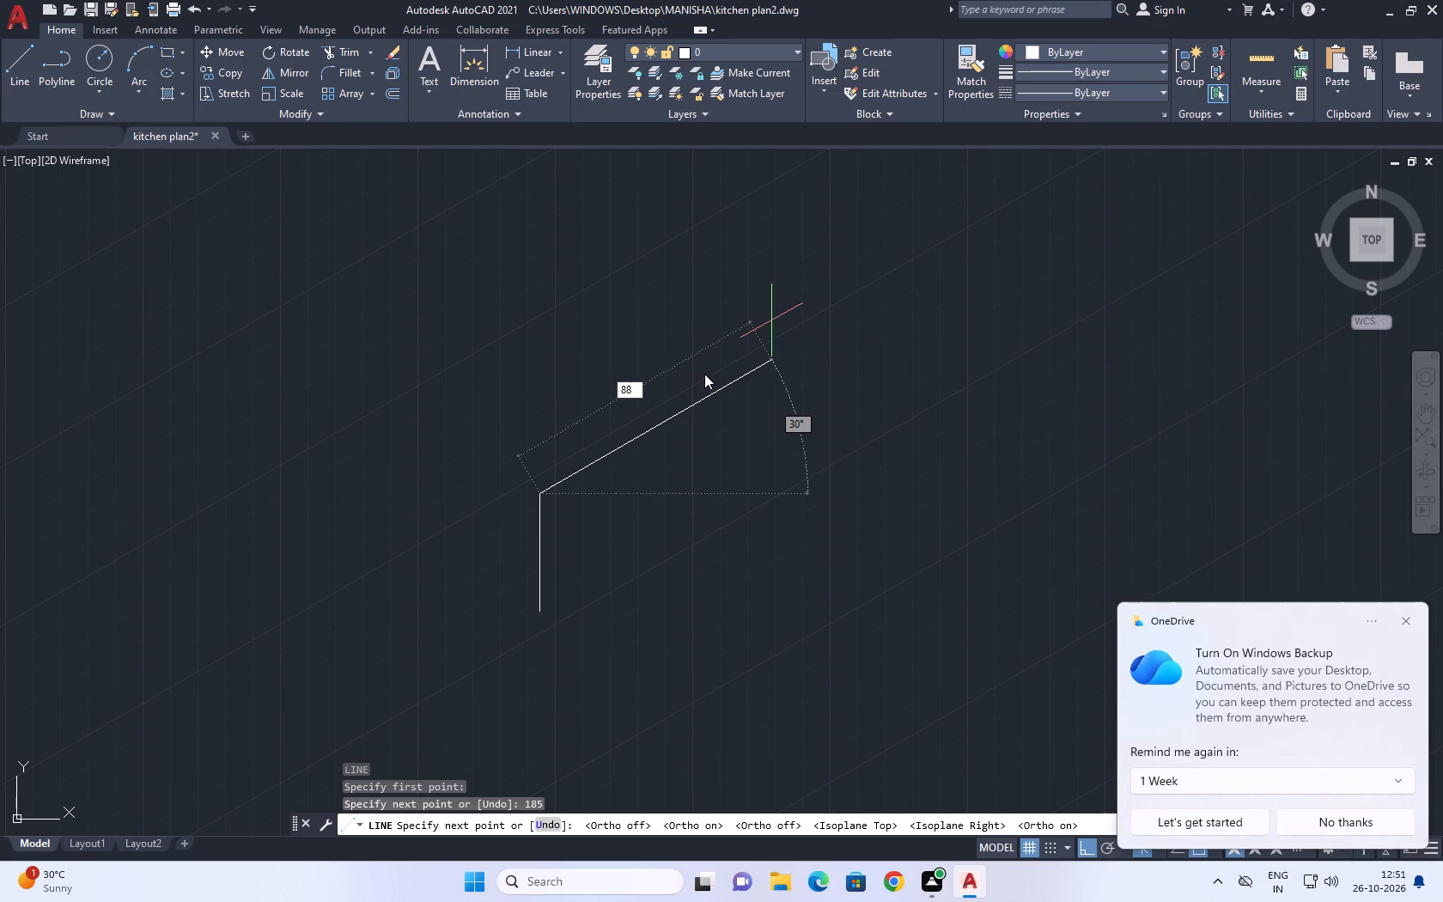
key("BackSpace")
key("0")
key("Return")
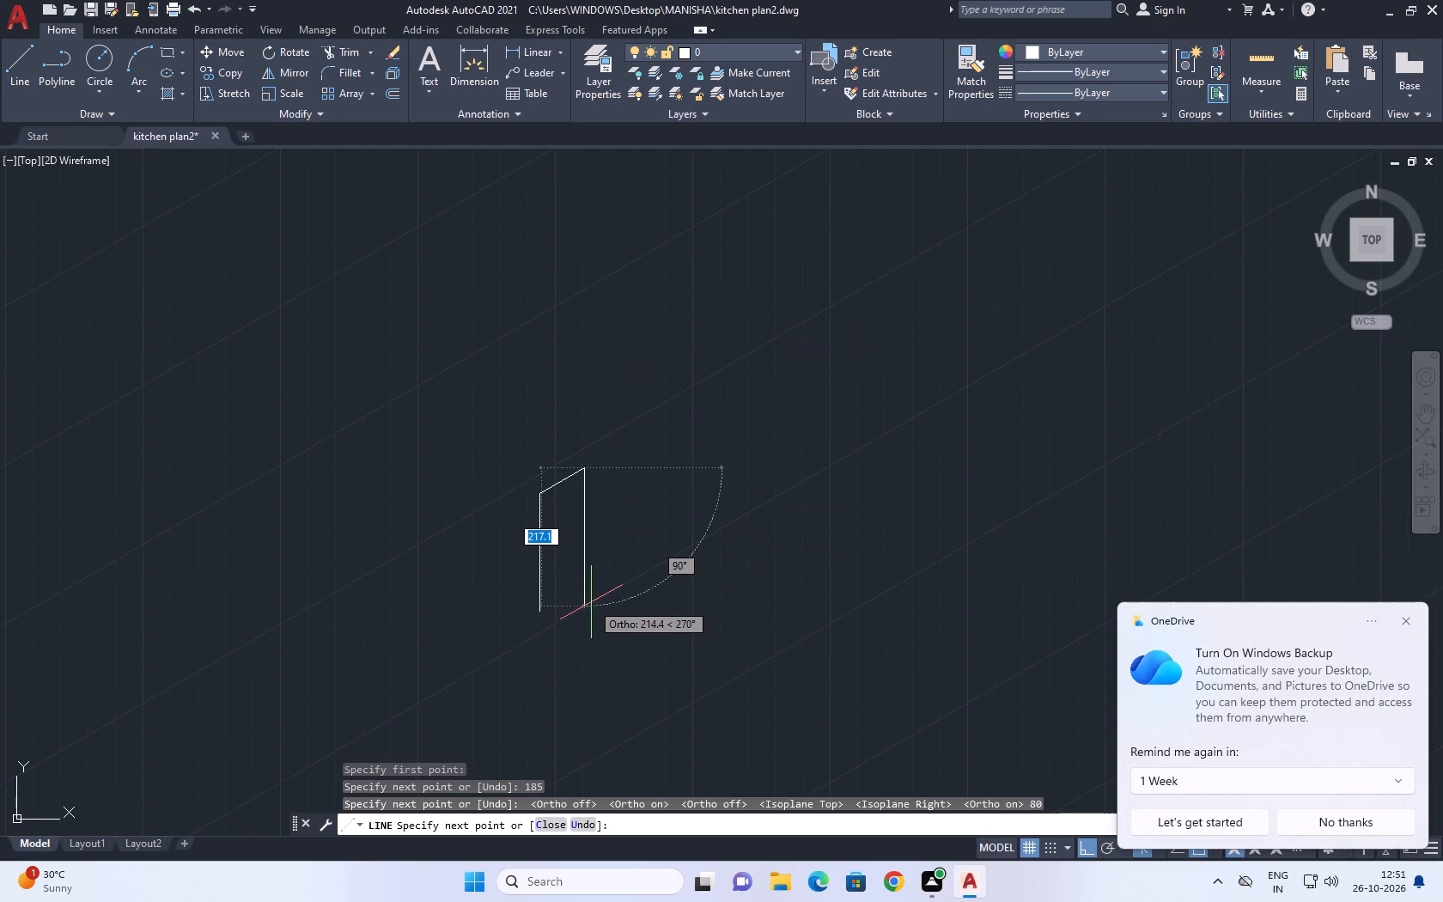
type("185")
key("Return")
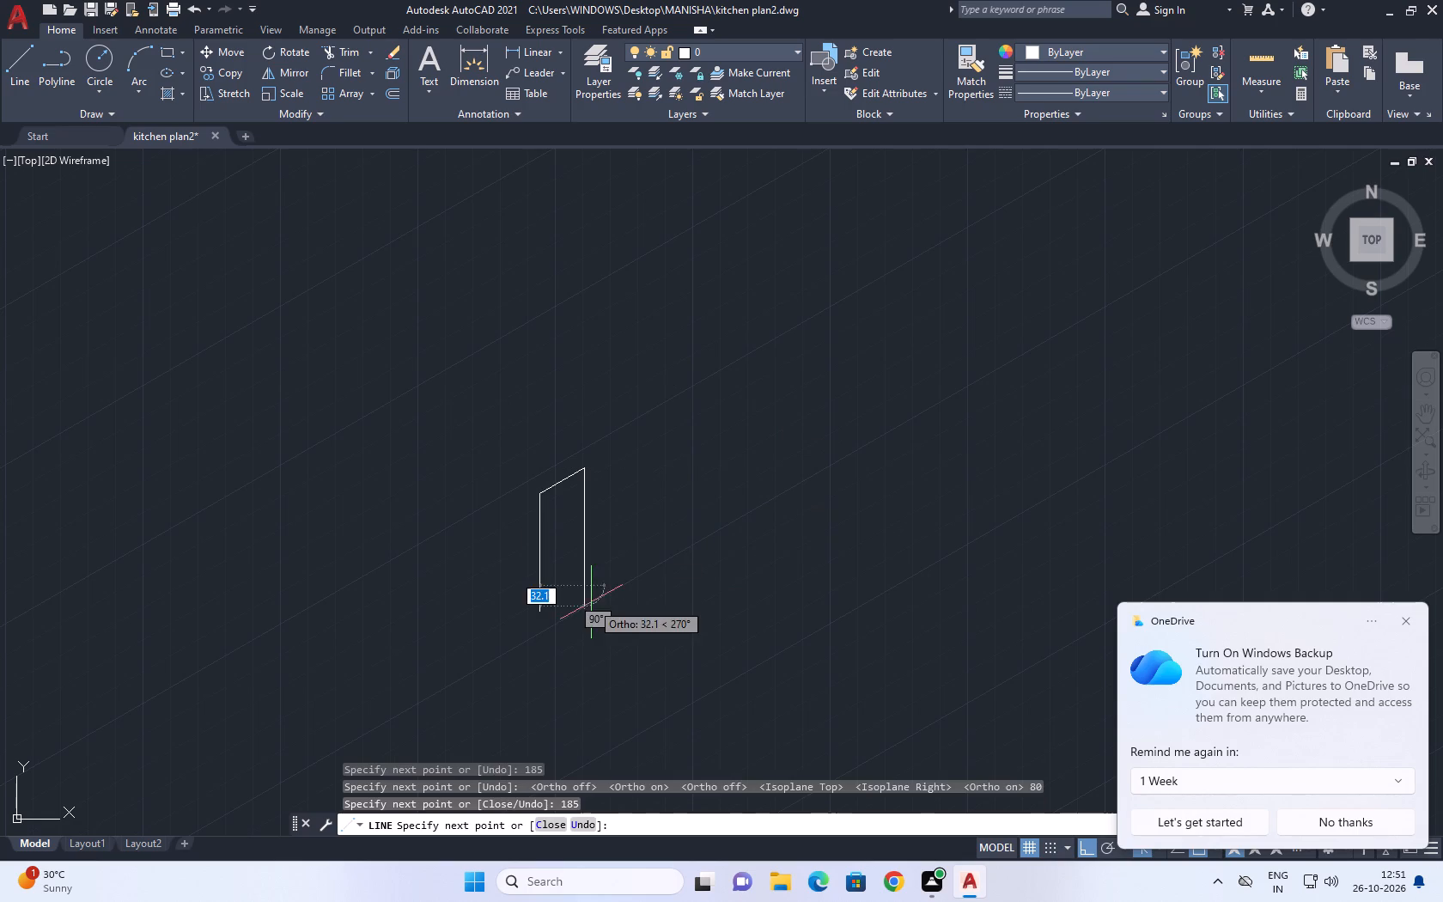
scroll(557, 618, "up", 2)
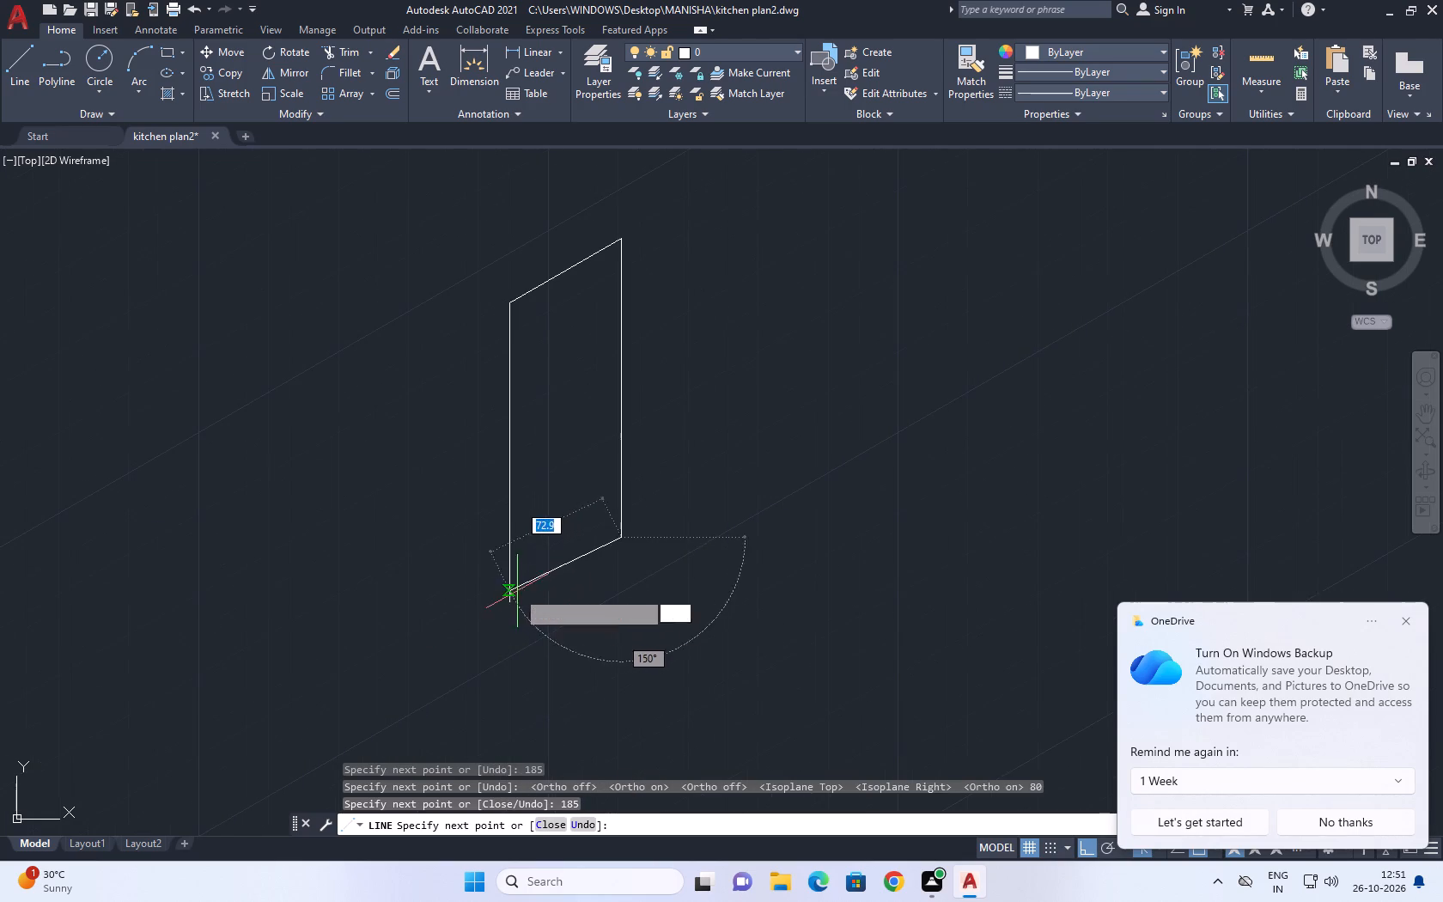
left_click(504, 611)
right_click(534, 594)
left_click(601, 610)
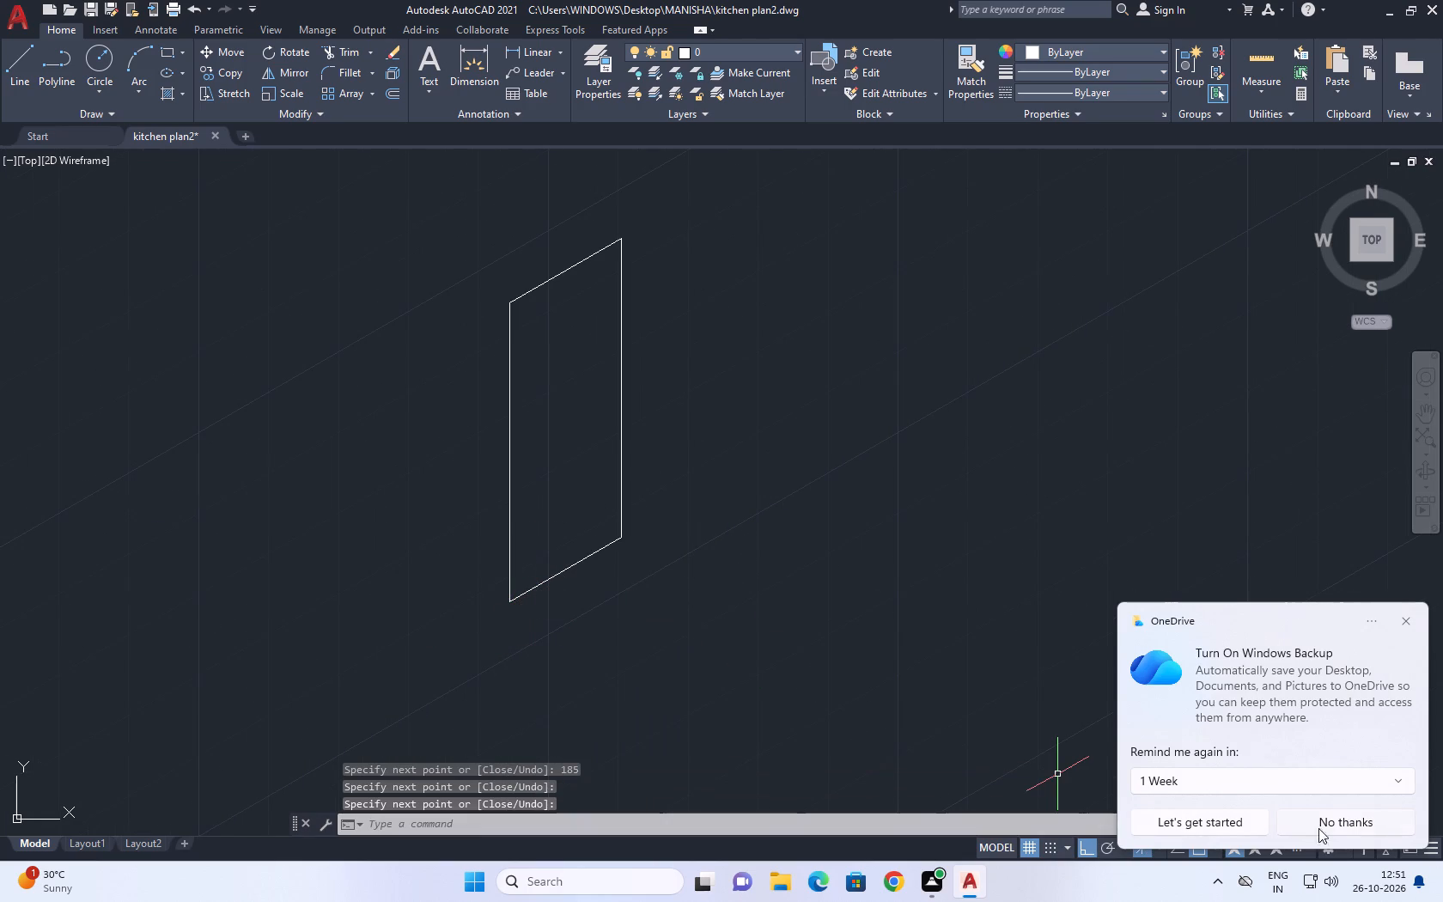
Dismiss the OneDrive Windows Backup notification.
scroll(1442, 724, "up", 1)
left_click(1403, 619)
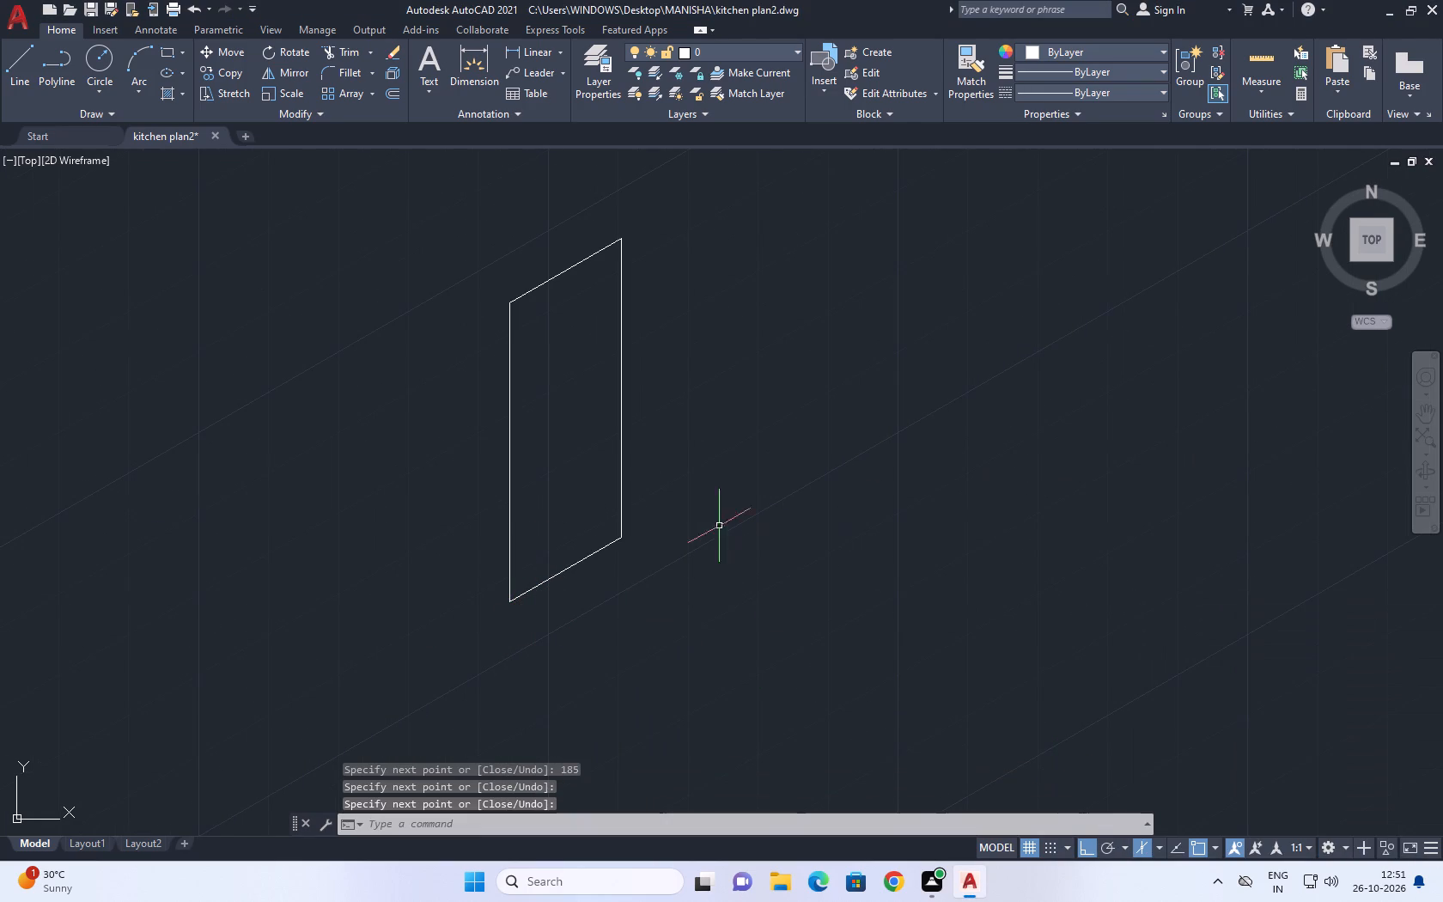
Draw a vertical line segment 5 units upward from the panel's upper-left corner.
middle_click_drag(453, 380, 463, 446)
scroll(523, 381, "up", 2)
middle_click_drag(522, 361, 491, 480)
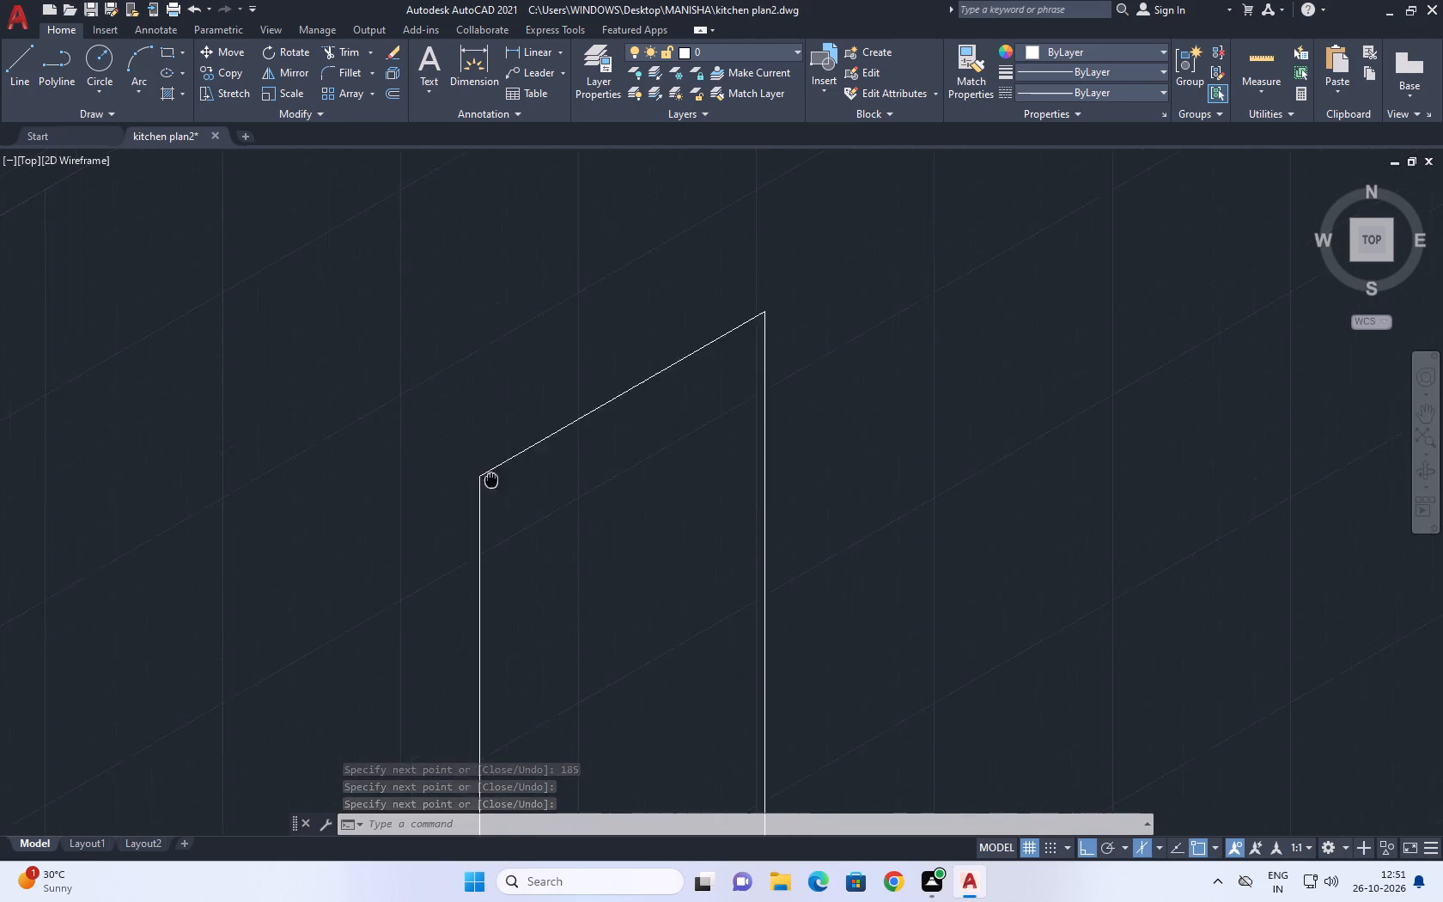
type("l")
key("space")
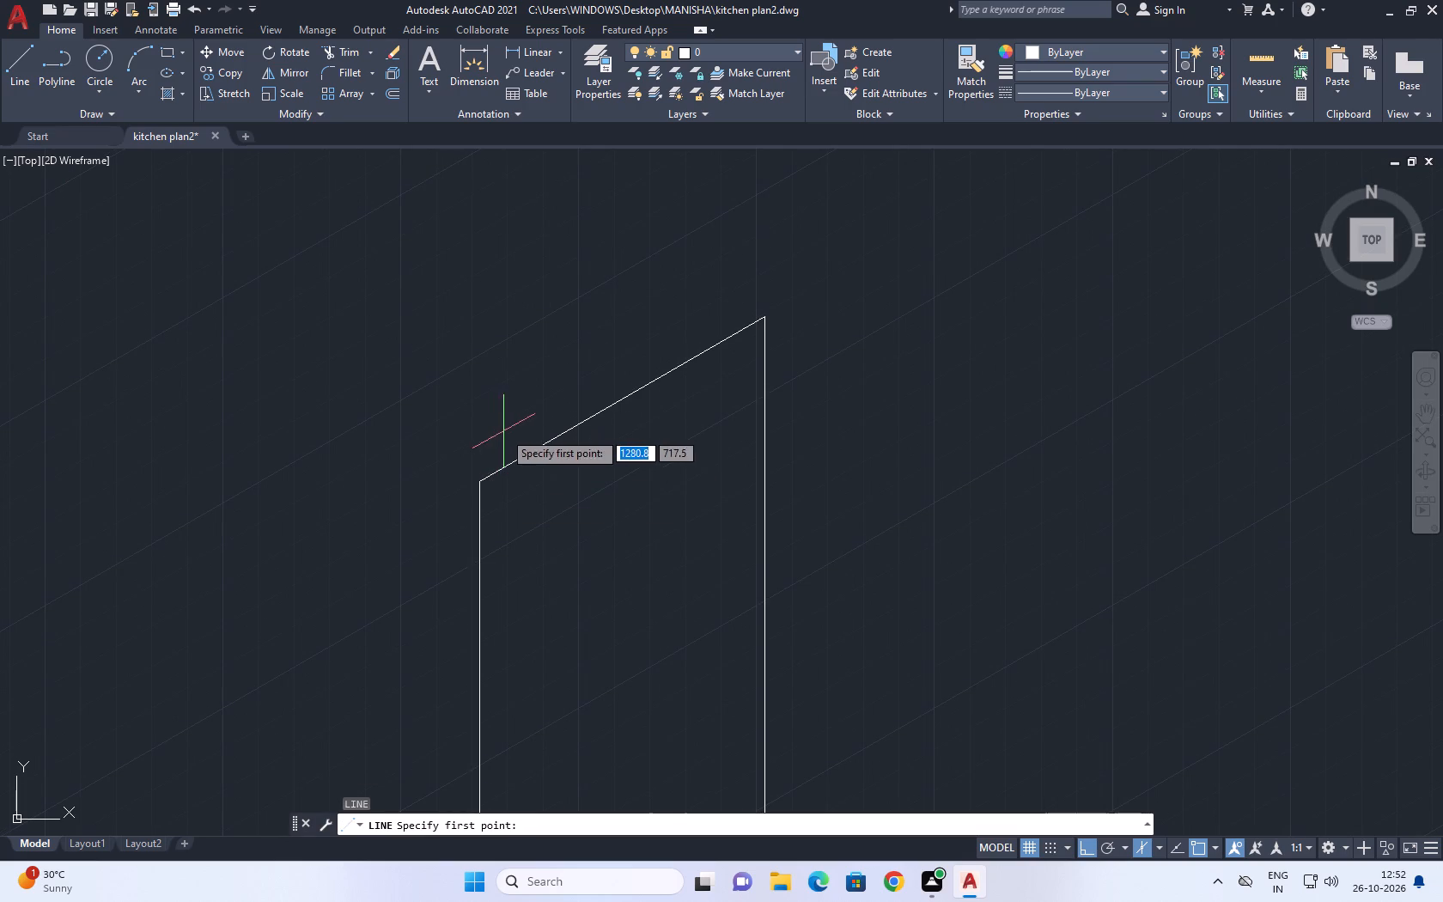
left_click(483, 484)
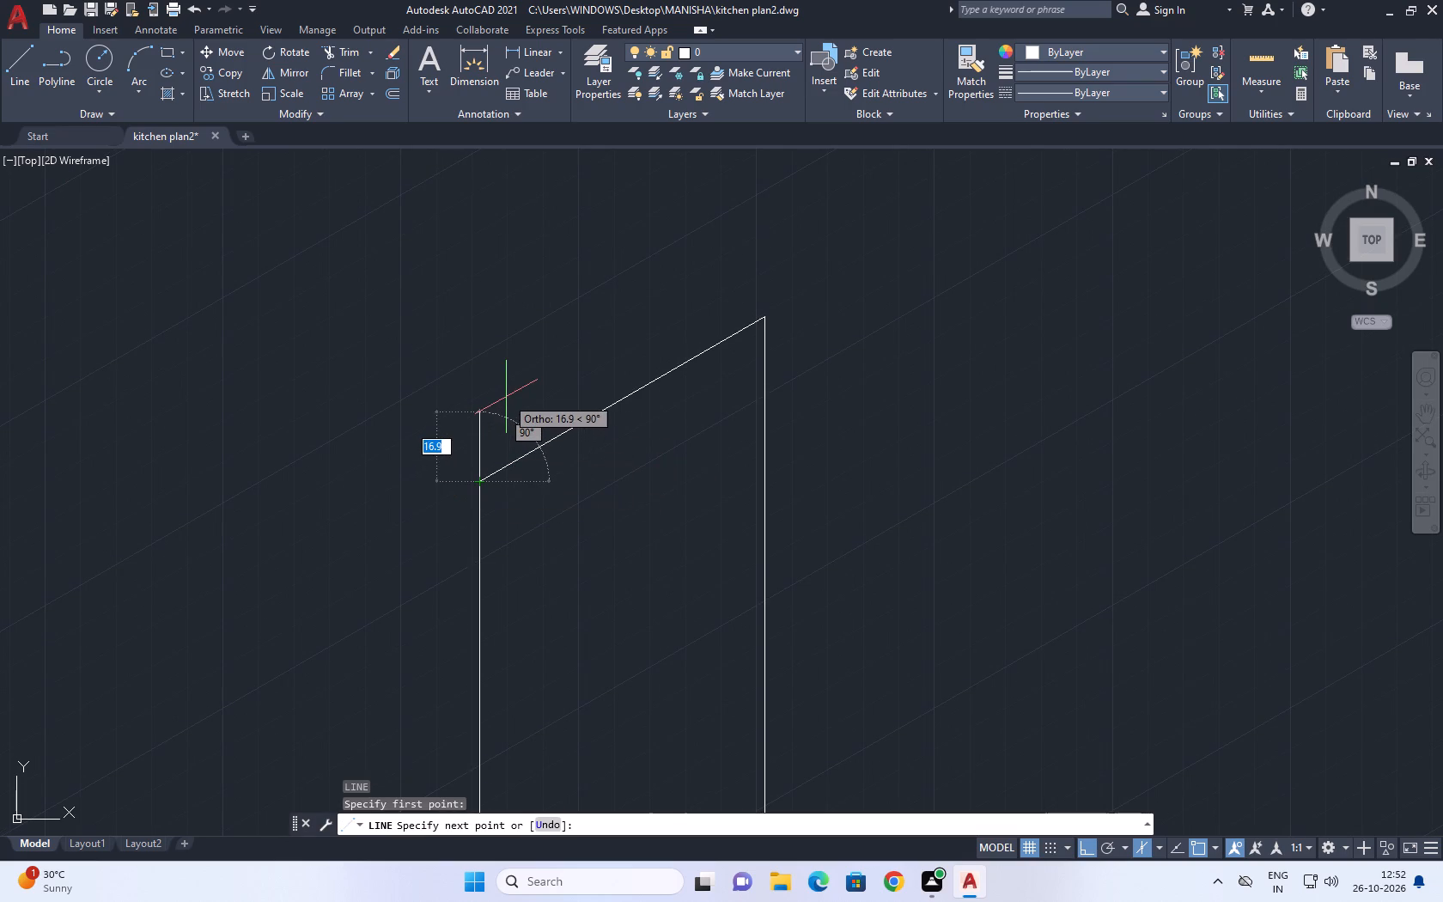
key("1")
key("Return")
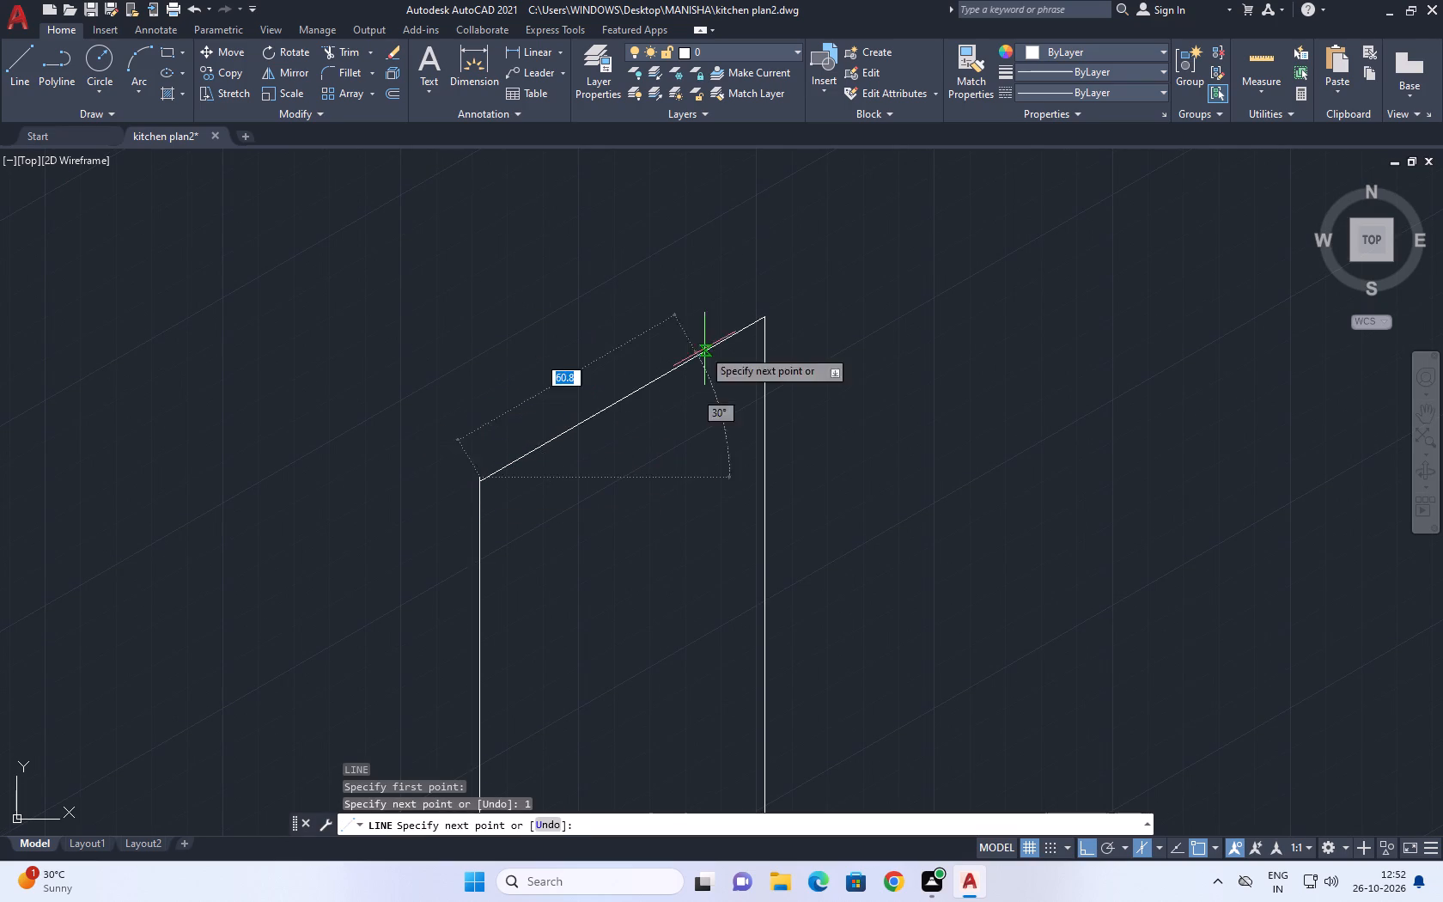
key("ctrl+z")
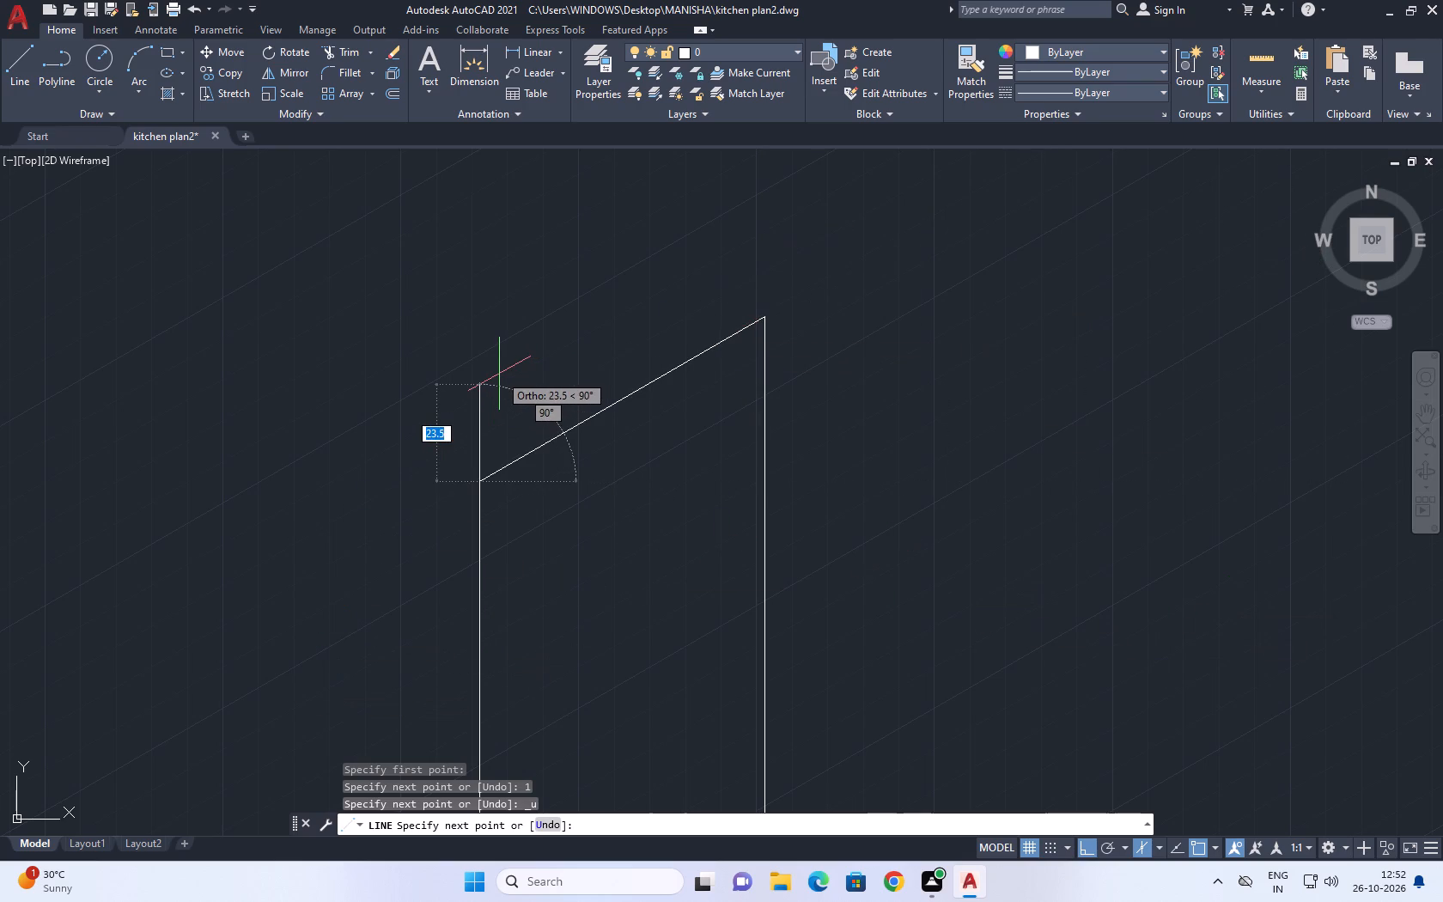
key("2")
key("BackSpace")
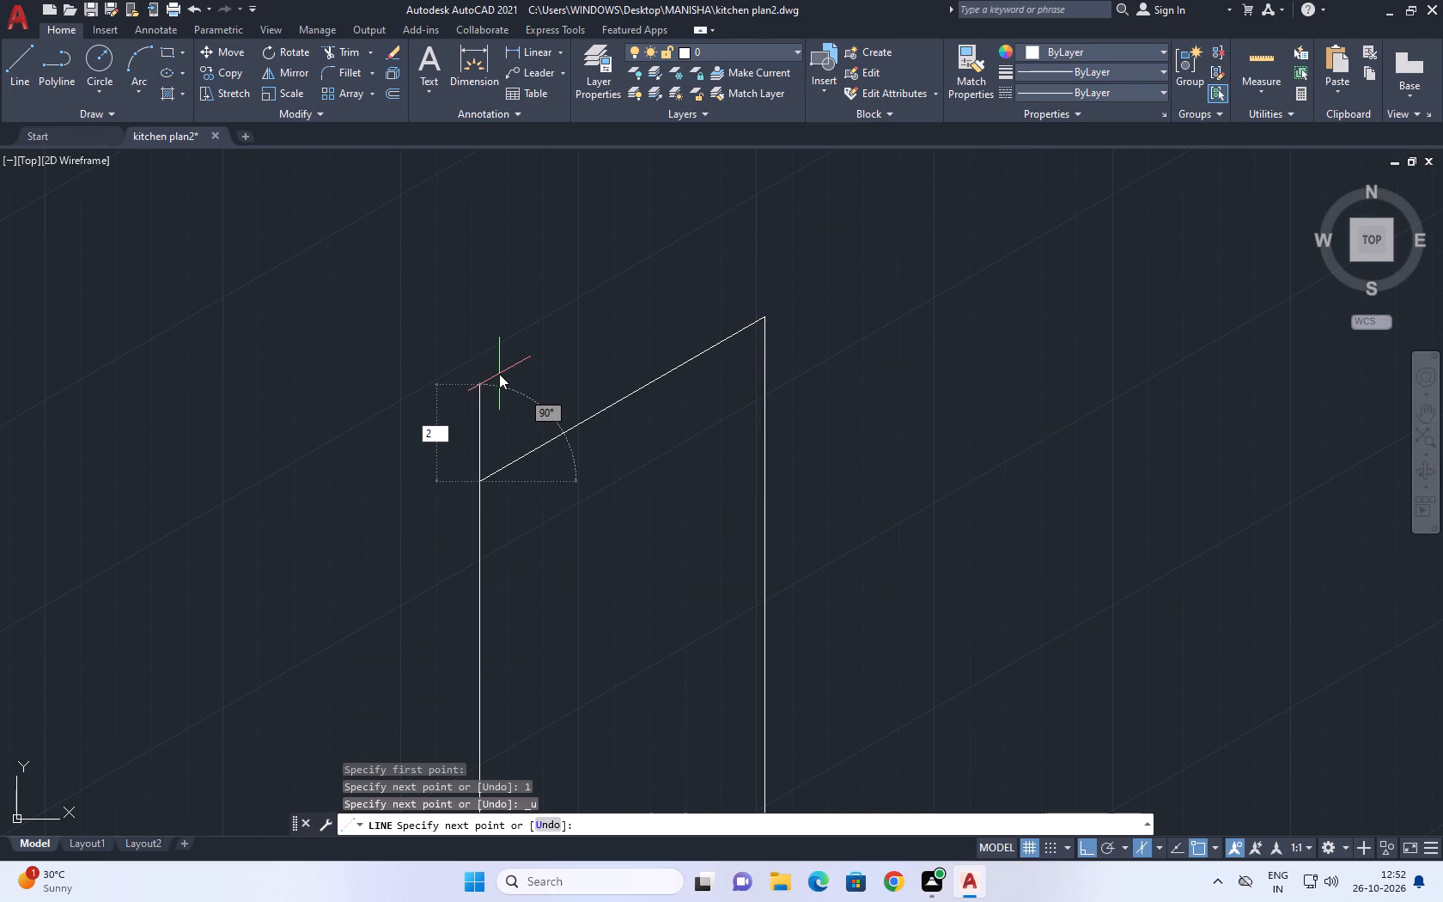
key("5")
key("Return")
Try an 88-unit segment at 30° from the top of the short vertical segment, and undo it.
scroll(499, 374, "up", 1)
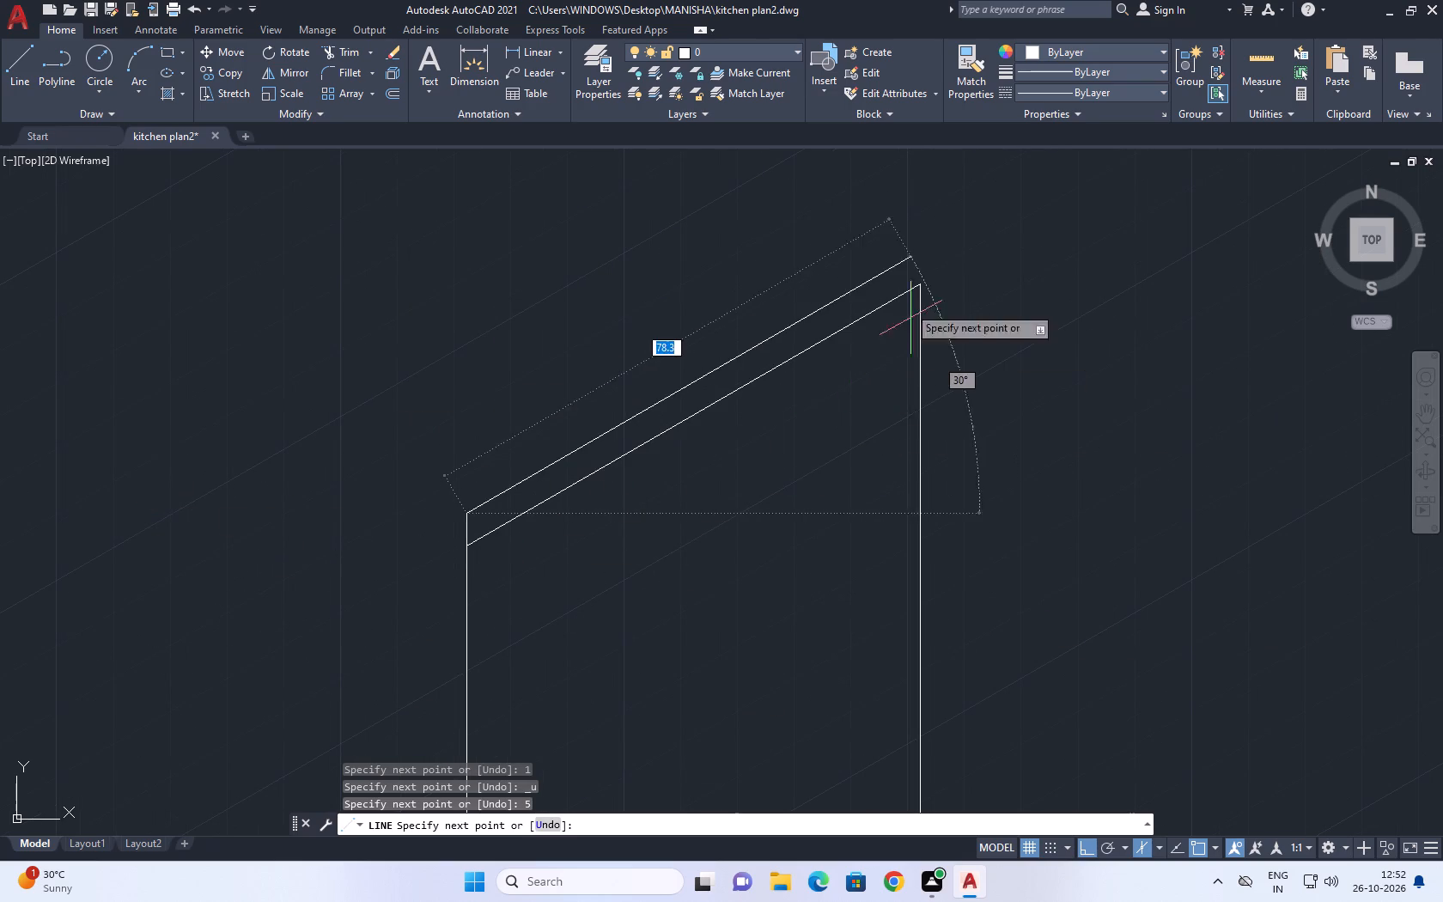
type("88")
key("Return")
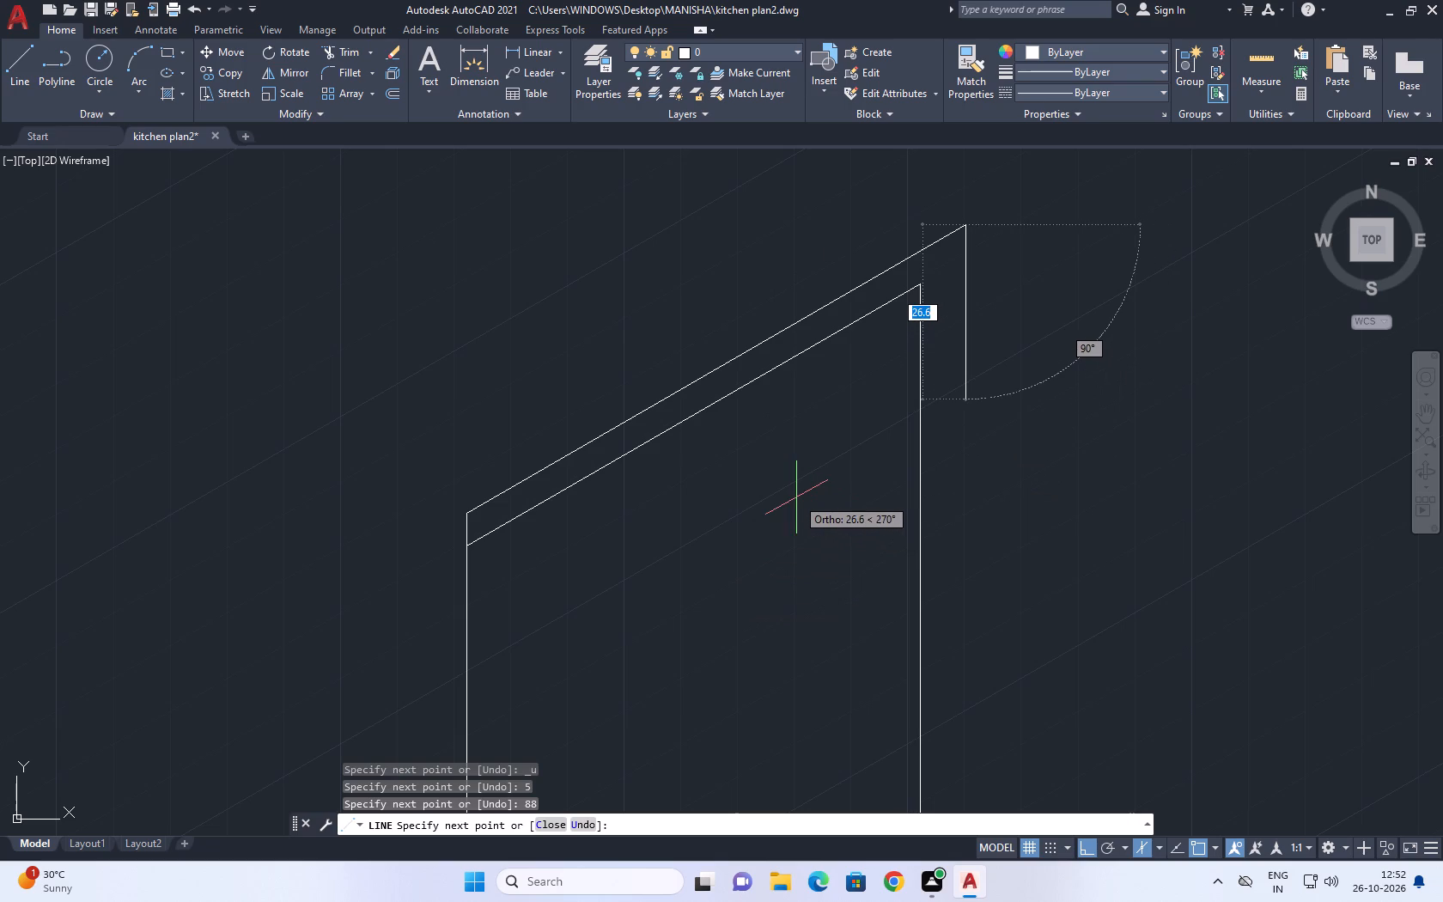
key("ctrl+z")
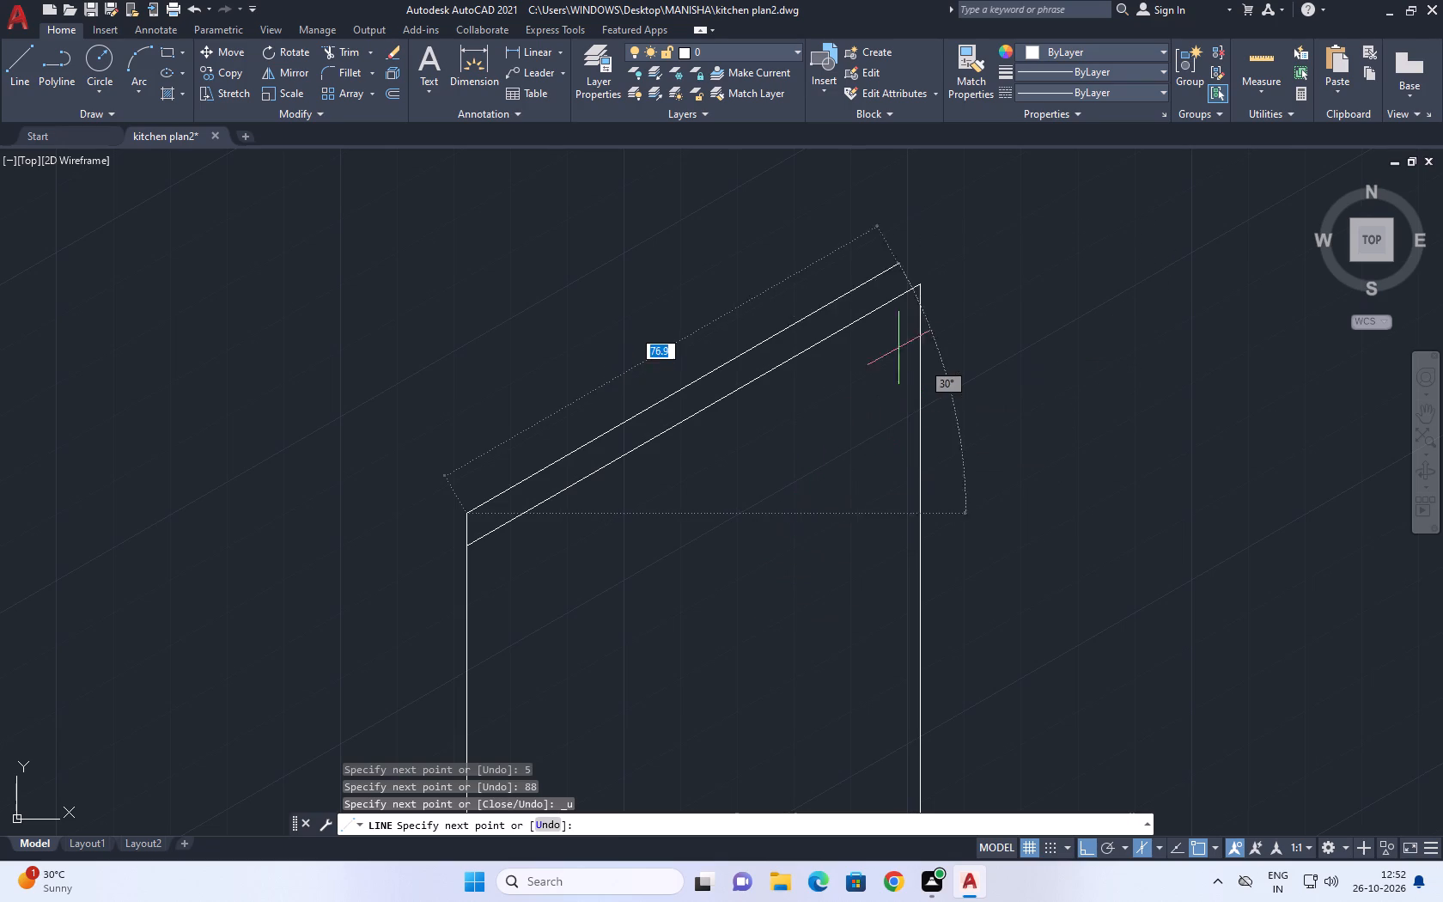
Draw the top strip's upper edge 80 units long at 30° and close it down to the panel's upper-right corner.
type("80")
key("Return")
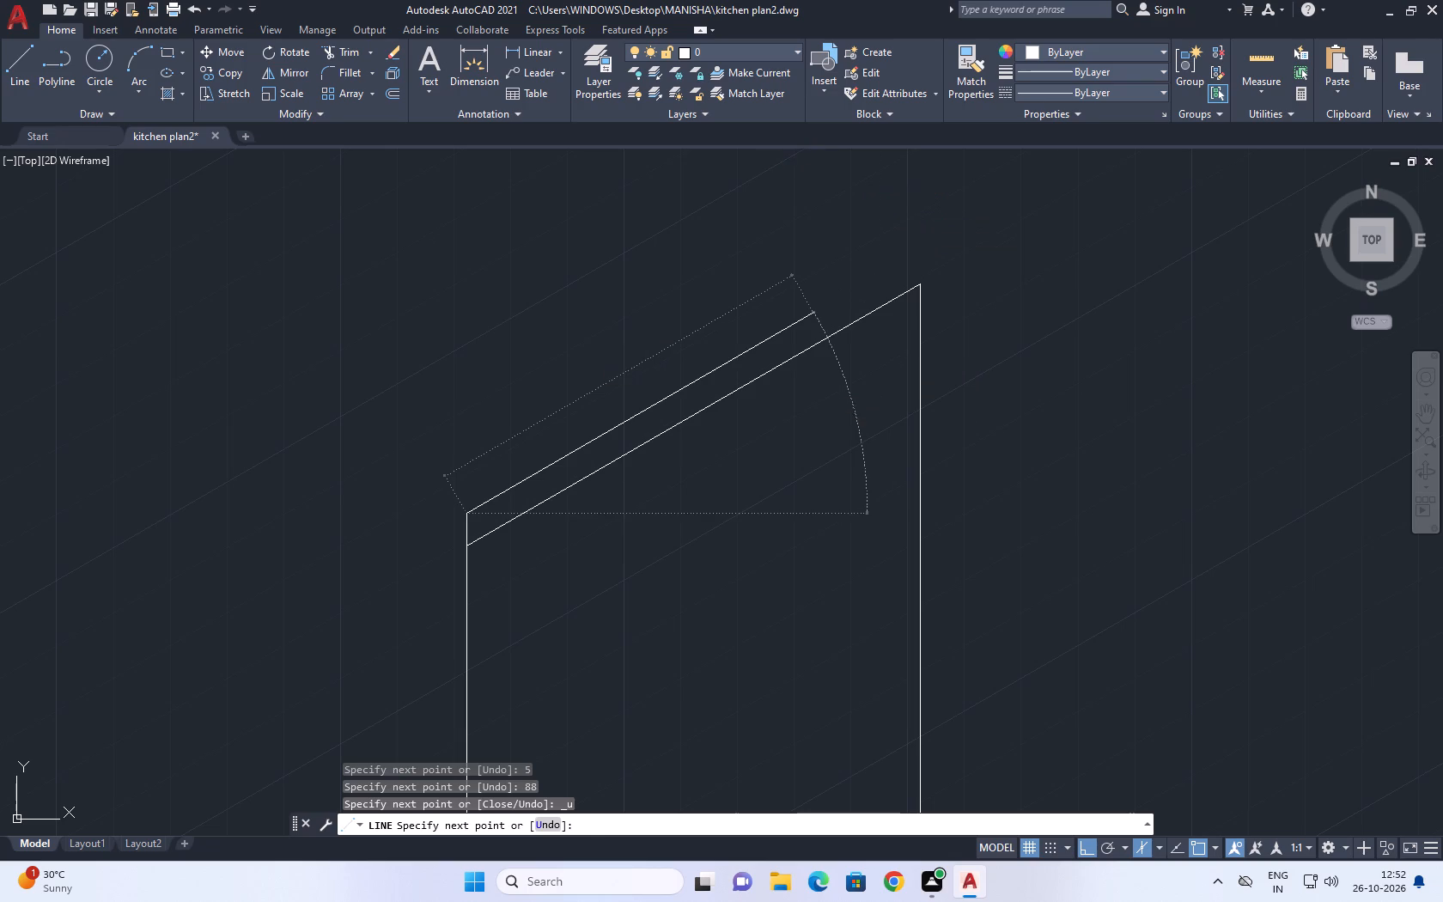
left_click(920, 285)
right_click(935, 264)
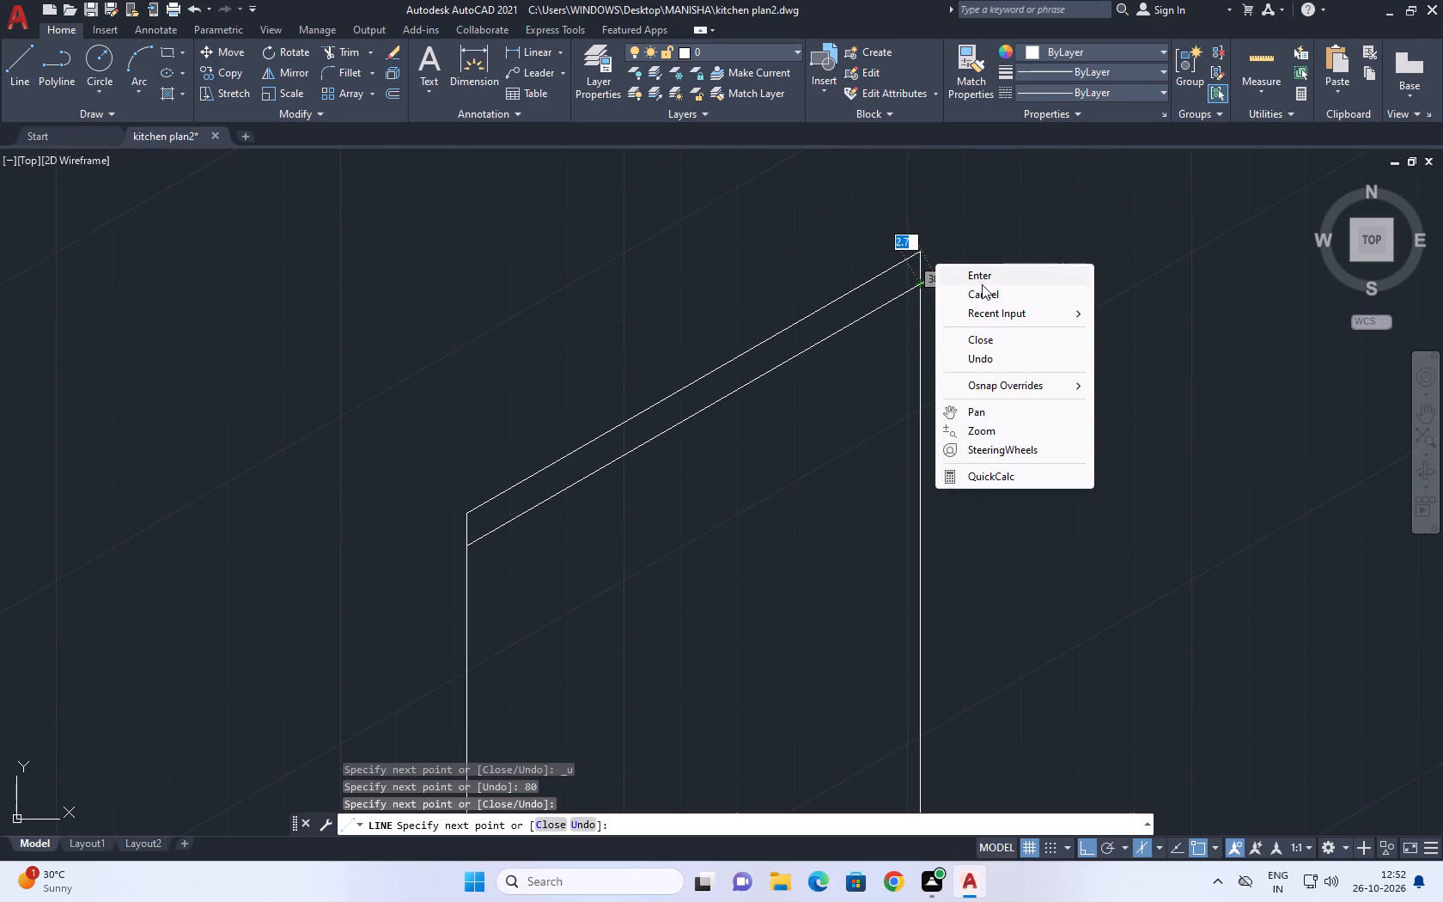
left_click(982, 287)
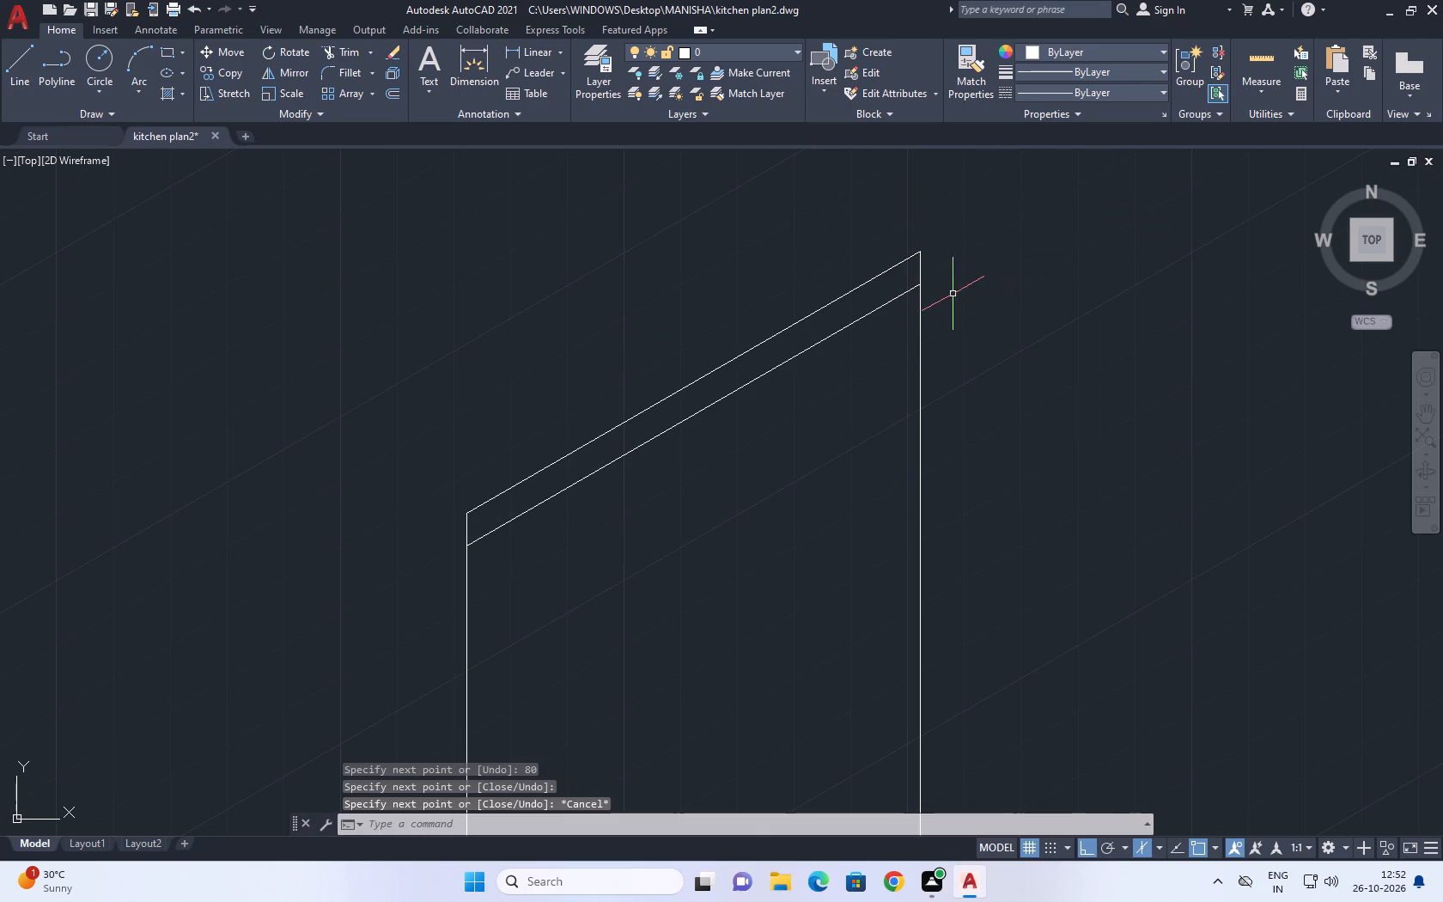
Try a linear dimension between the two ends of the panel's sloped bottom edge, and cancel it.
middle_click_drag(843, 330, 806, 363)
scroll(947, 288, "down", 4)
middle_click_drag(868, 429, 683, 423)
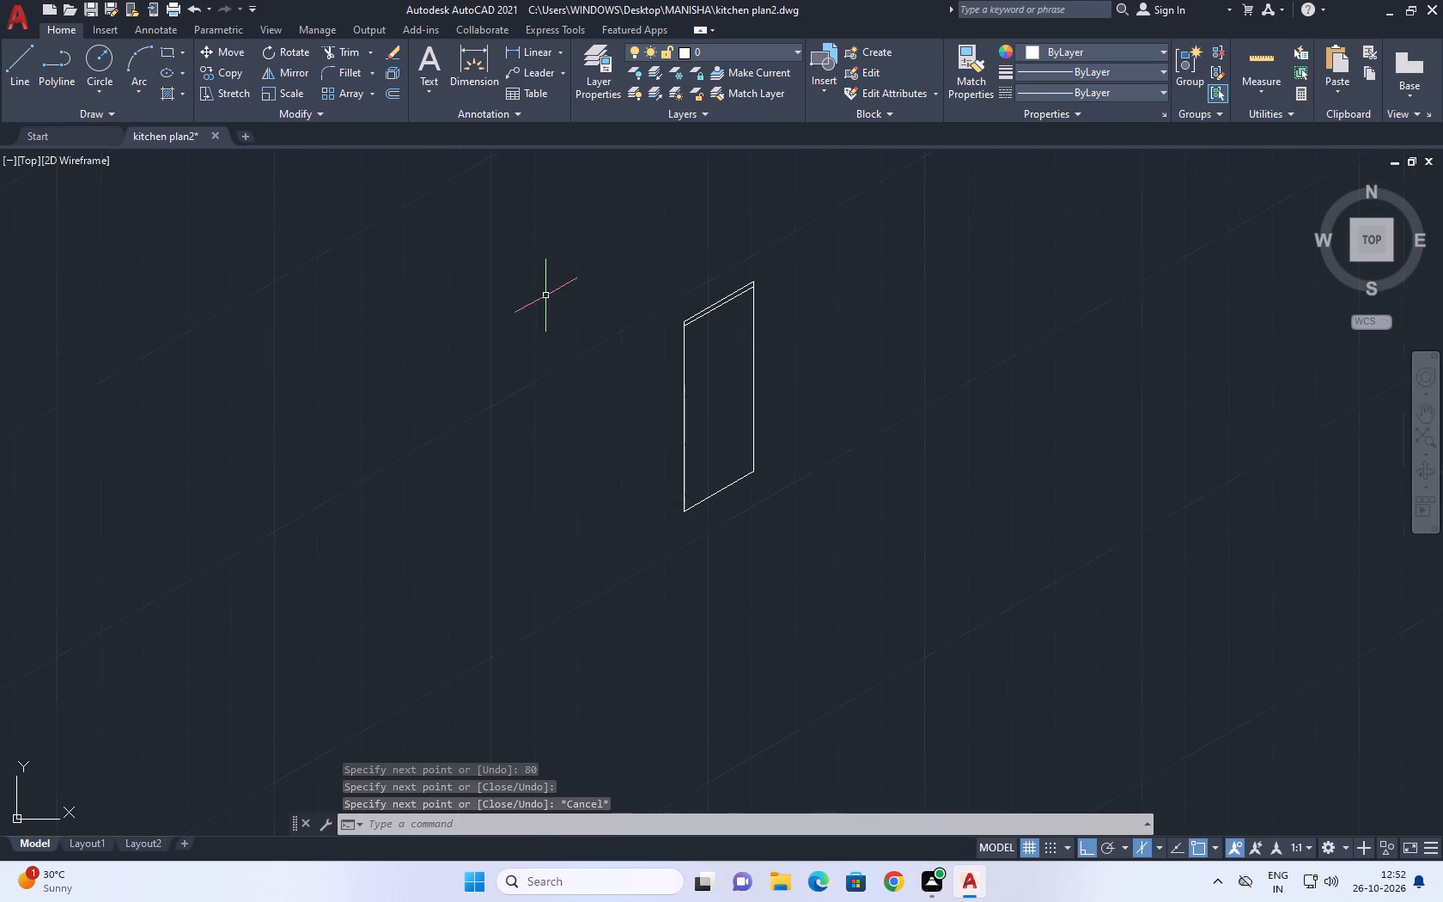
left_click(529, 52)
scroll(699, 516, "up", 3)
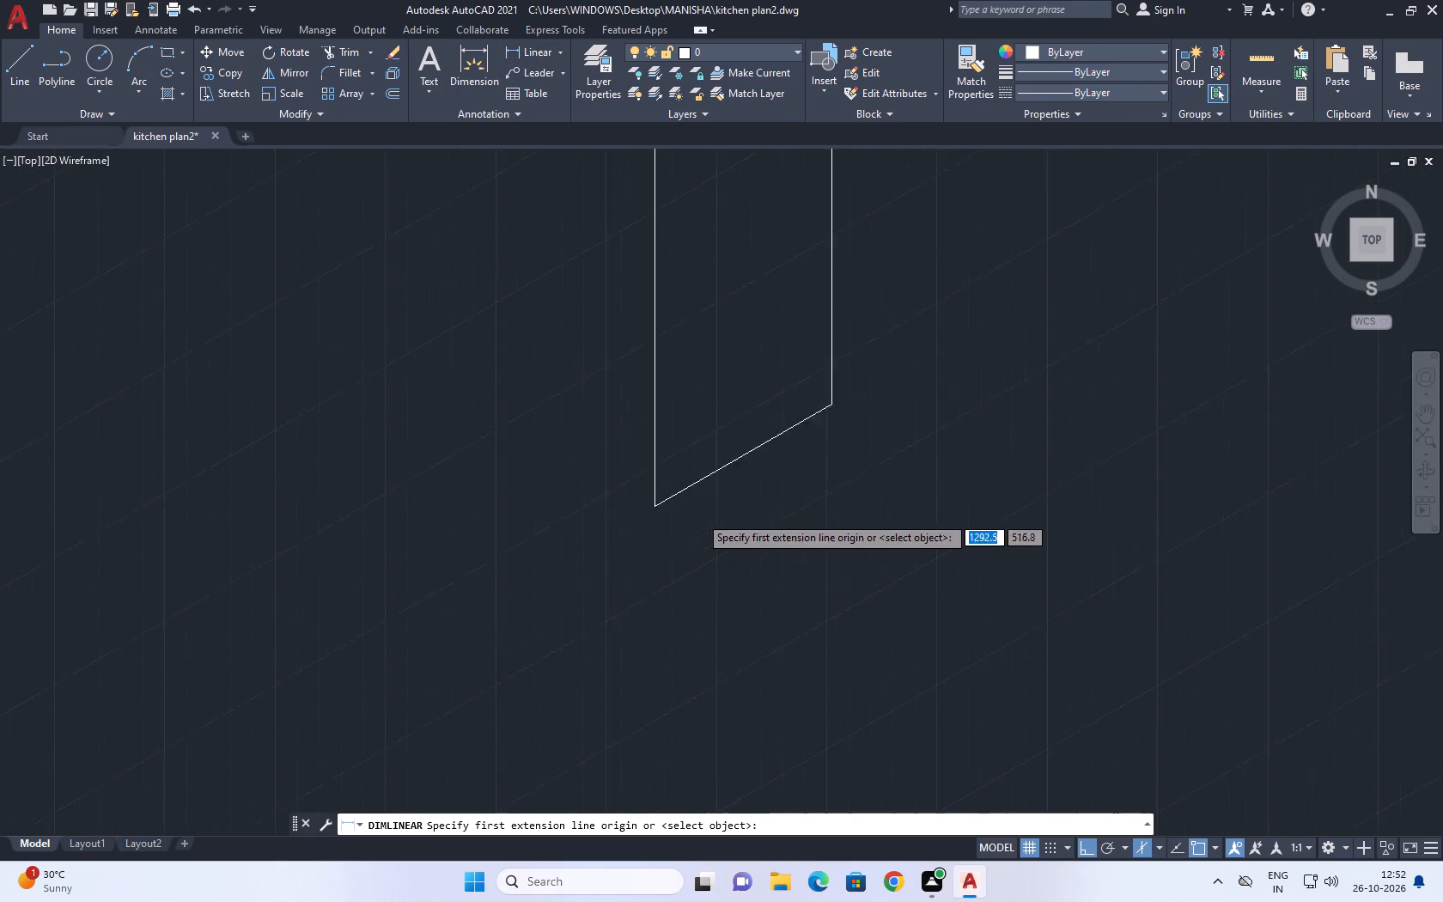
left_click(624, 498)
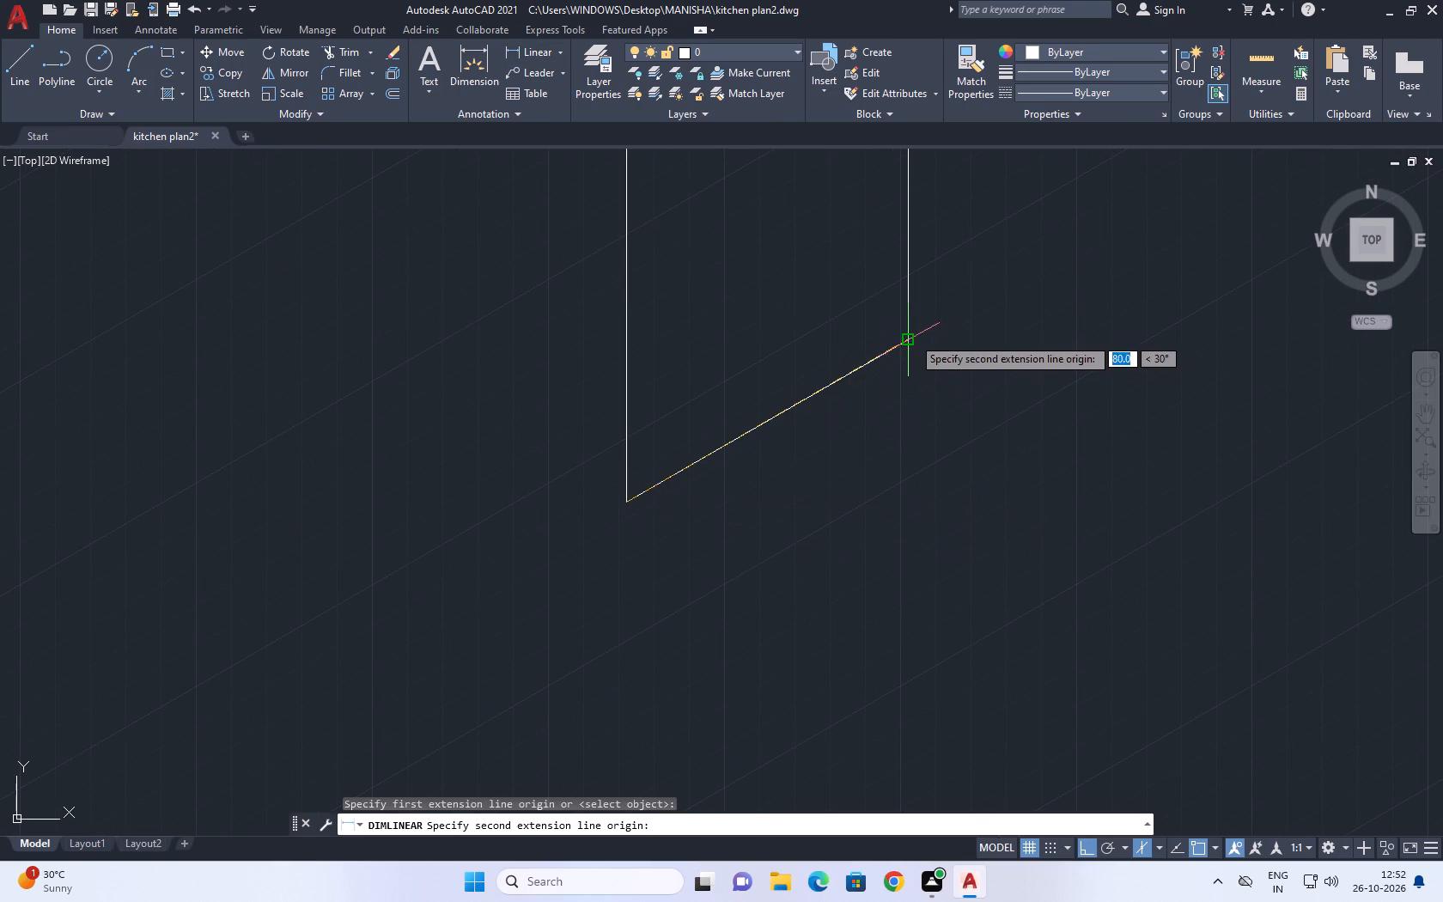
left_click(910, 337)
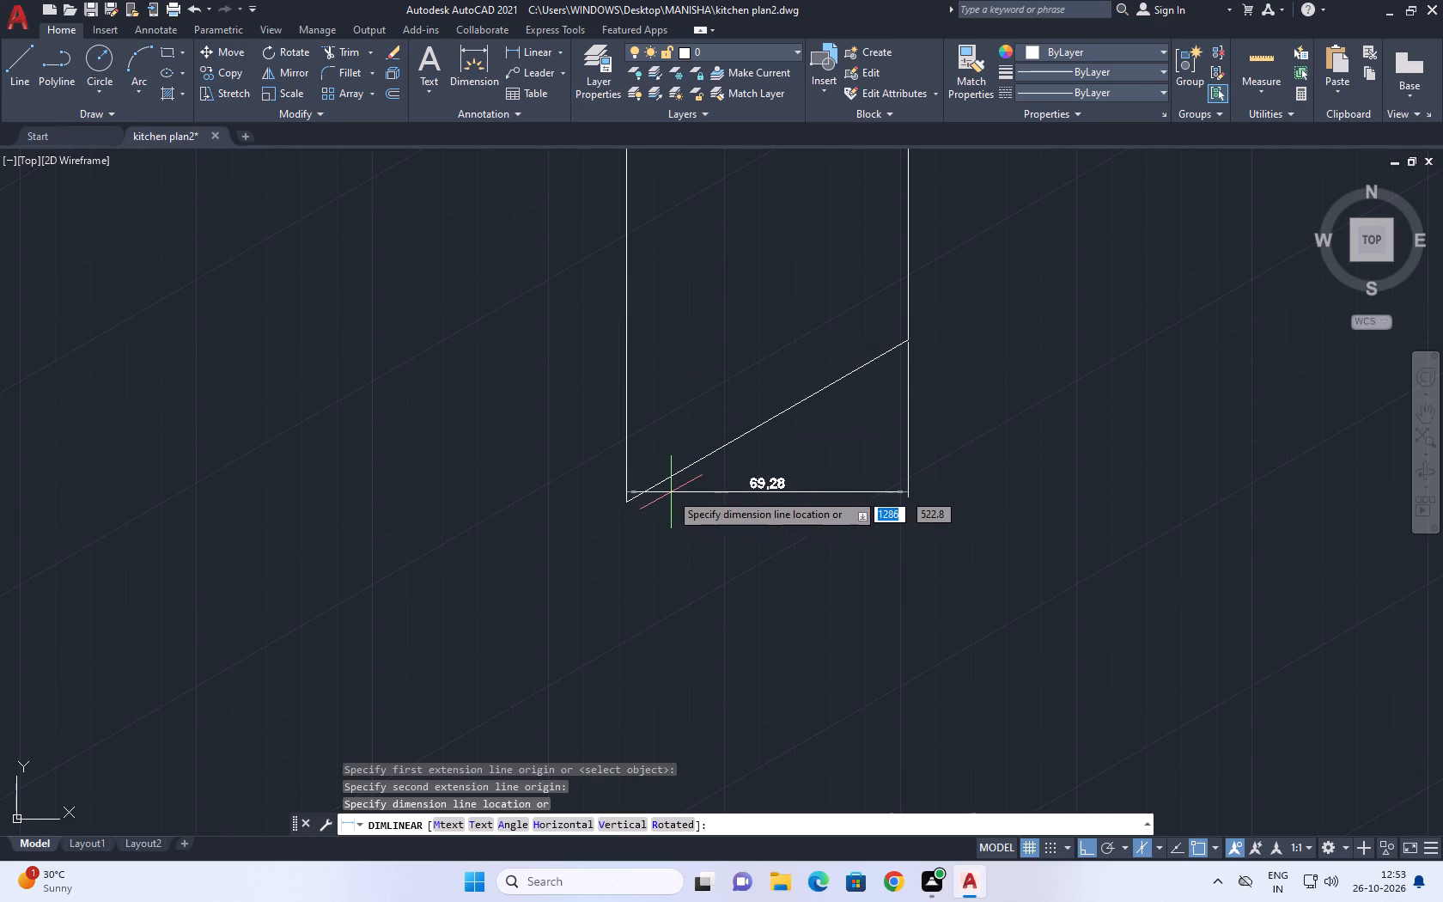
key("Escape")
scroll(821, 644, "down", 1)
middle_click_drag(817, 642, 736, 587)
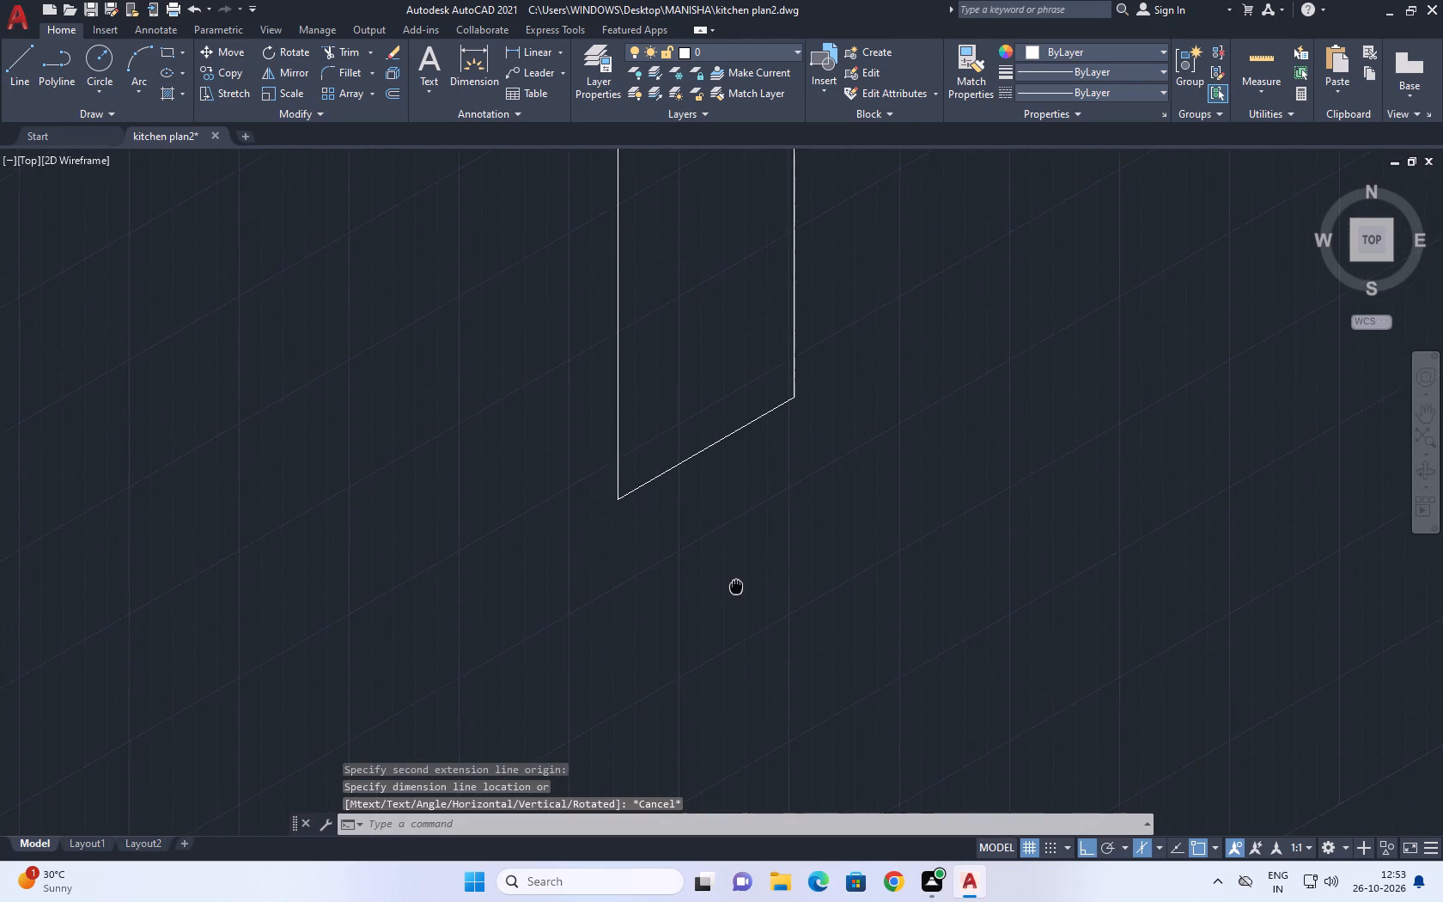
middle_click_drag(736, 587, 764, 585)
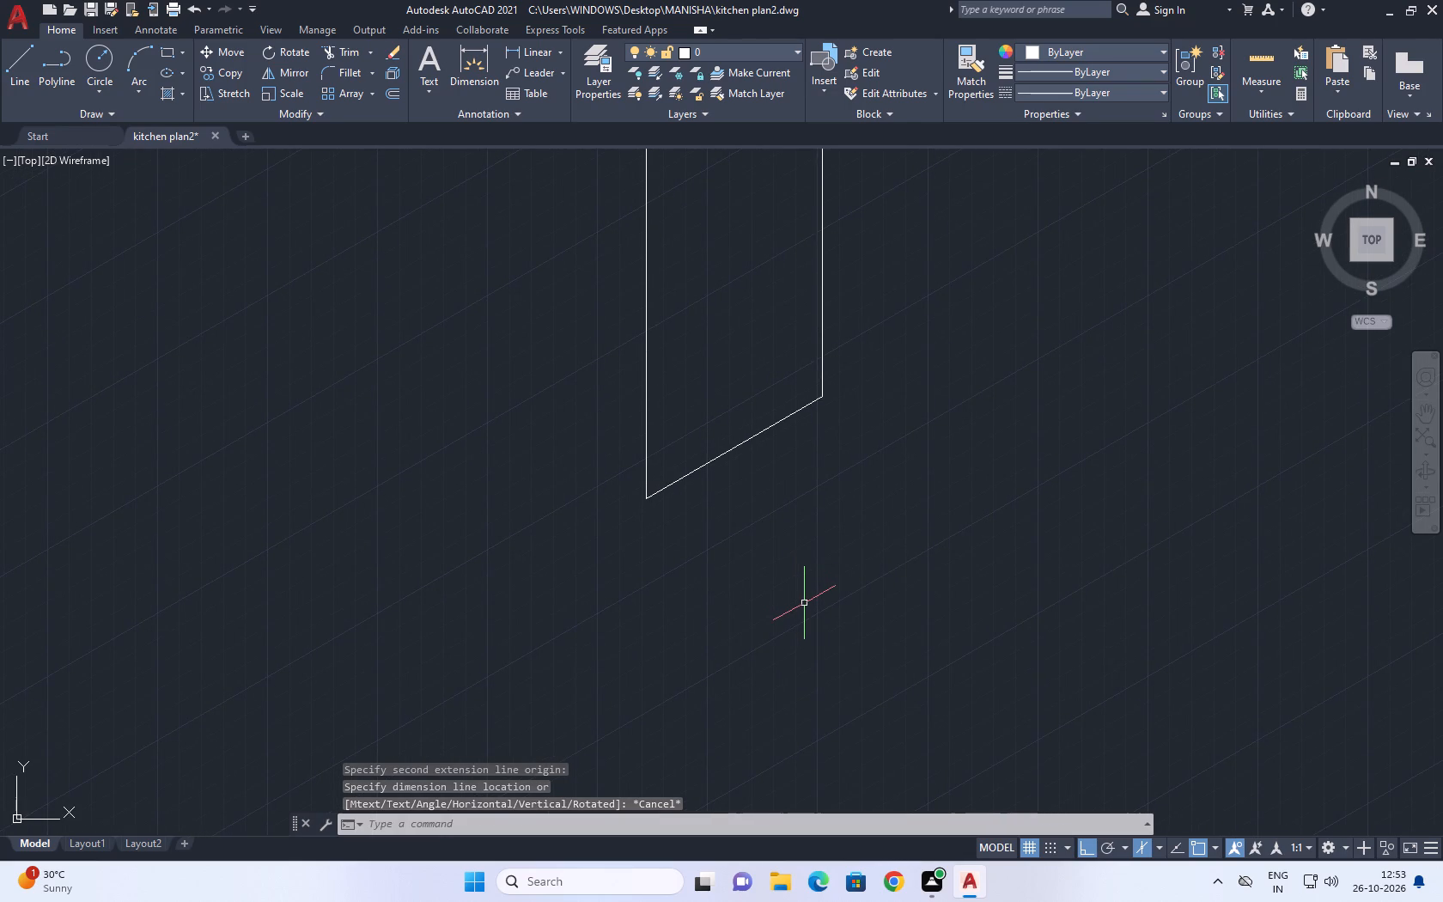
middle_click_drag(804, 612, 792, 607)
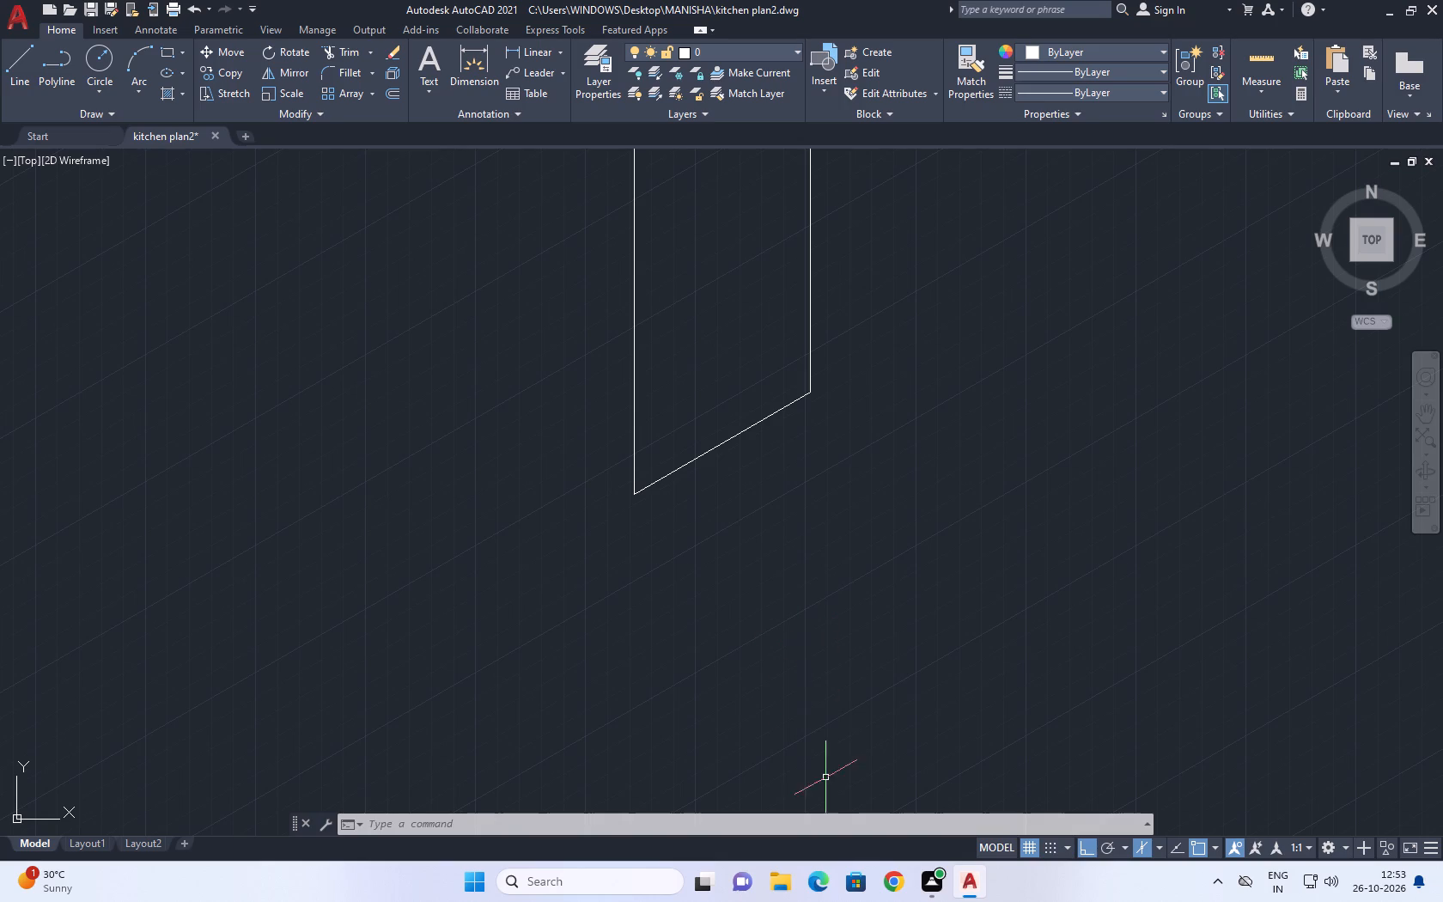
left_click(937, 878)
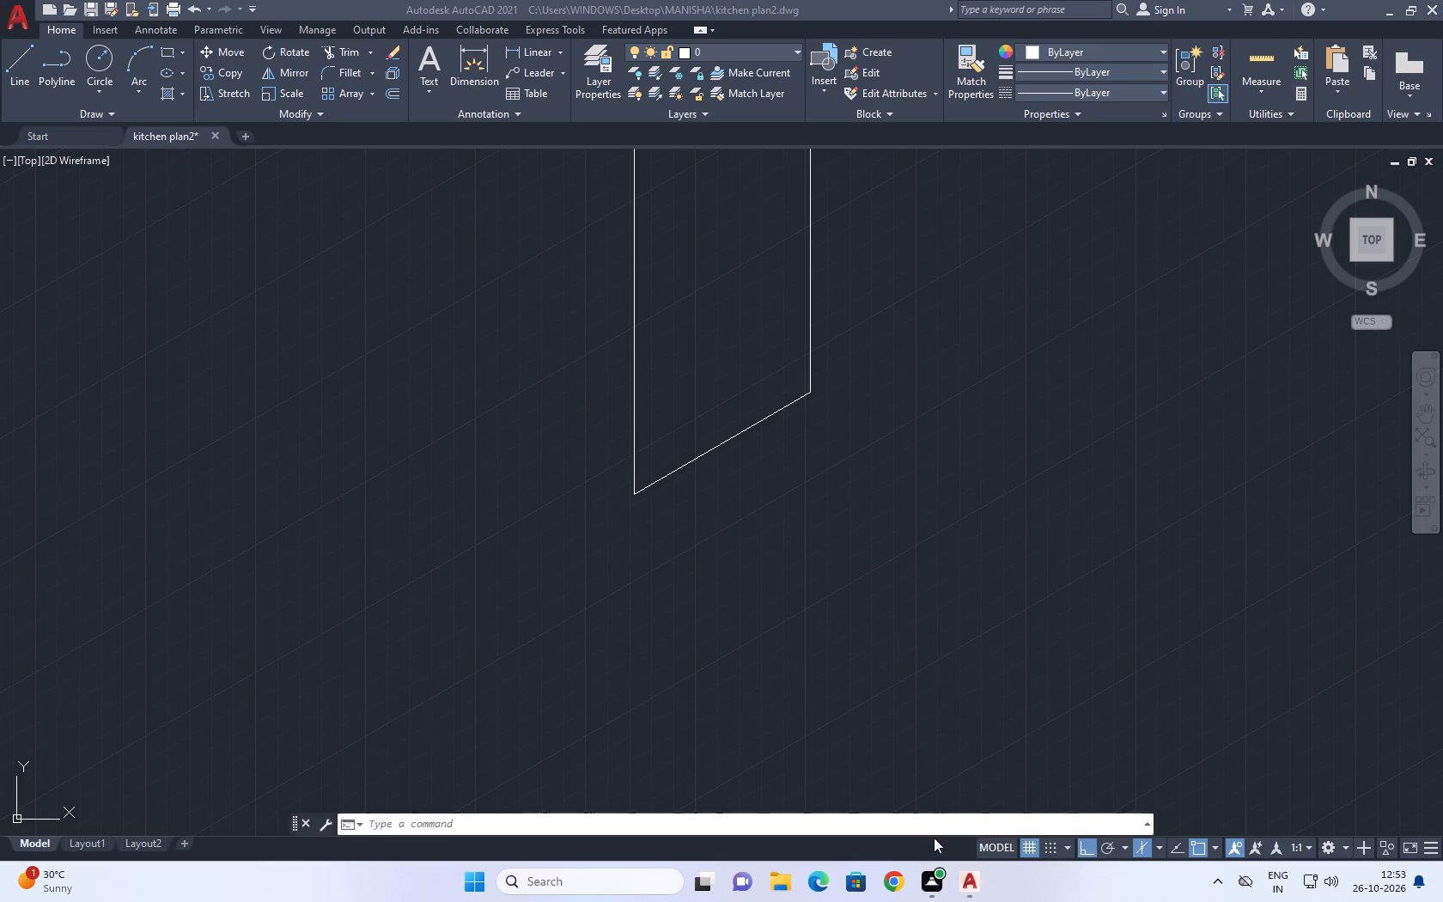
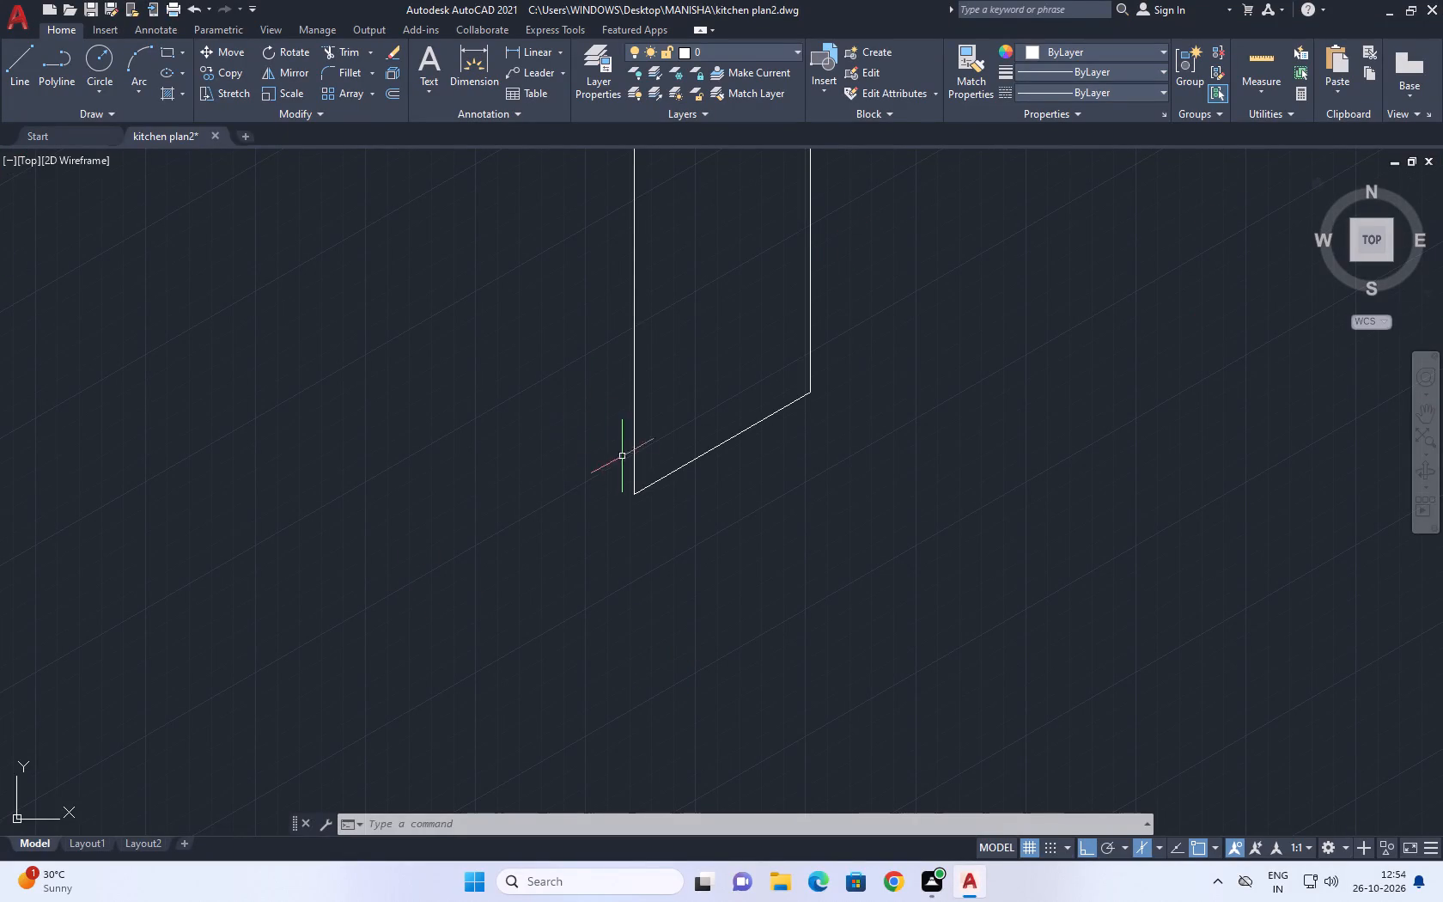
Erase the entire upright panel together with its top strip.
scroll(635, 466, "down", 4)
middle_click_drag(461, 561, 776, 430)
middle_click_drag(768, 415, 593, 495)
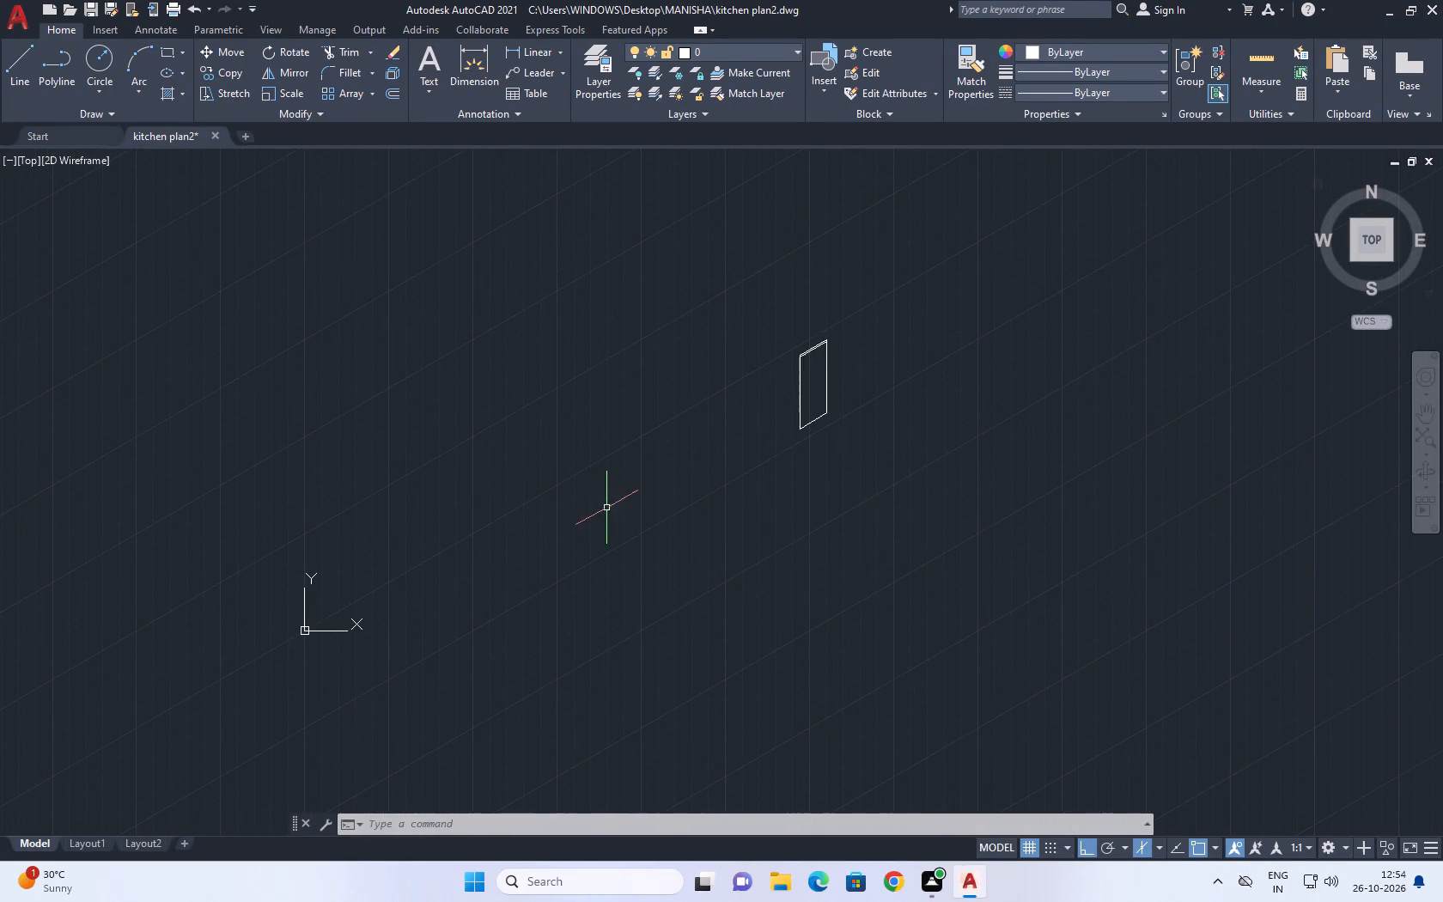
left_click_drag(951, 532, 910, 477)
left_click_drag(703, 271, 699, 283)
key("Delete")
Draw a line from the origin 0,0 vertically upward 180 units.
scroll(210, 660, "up", 2)
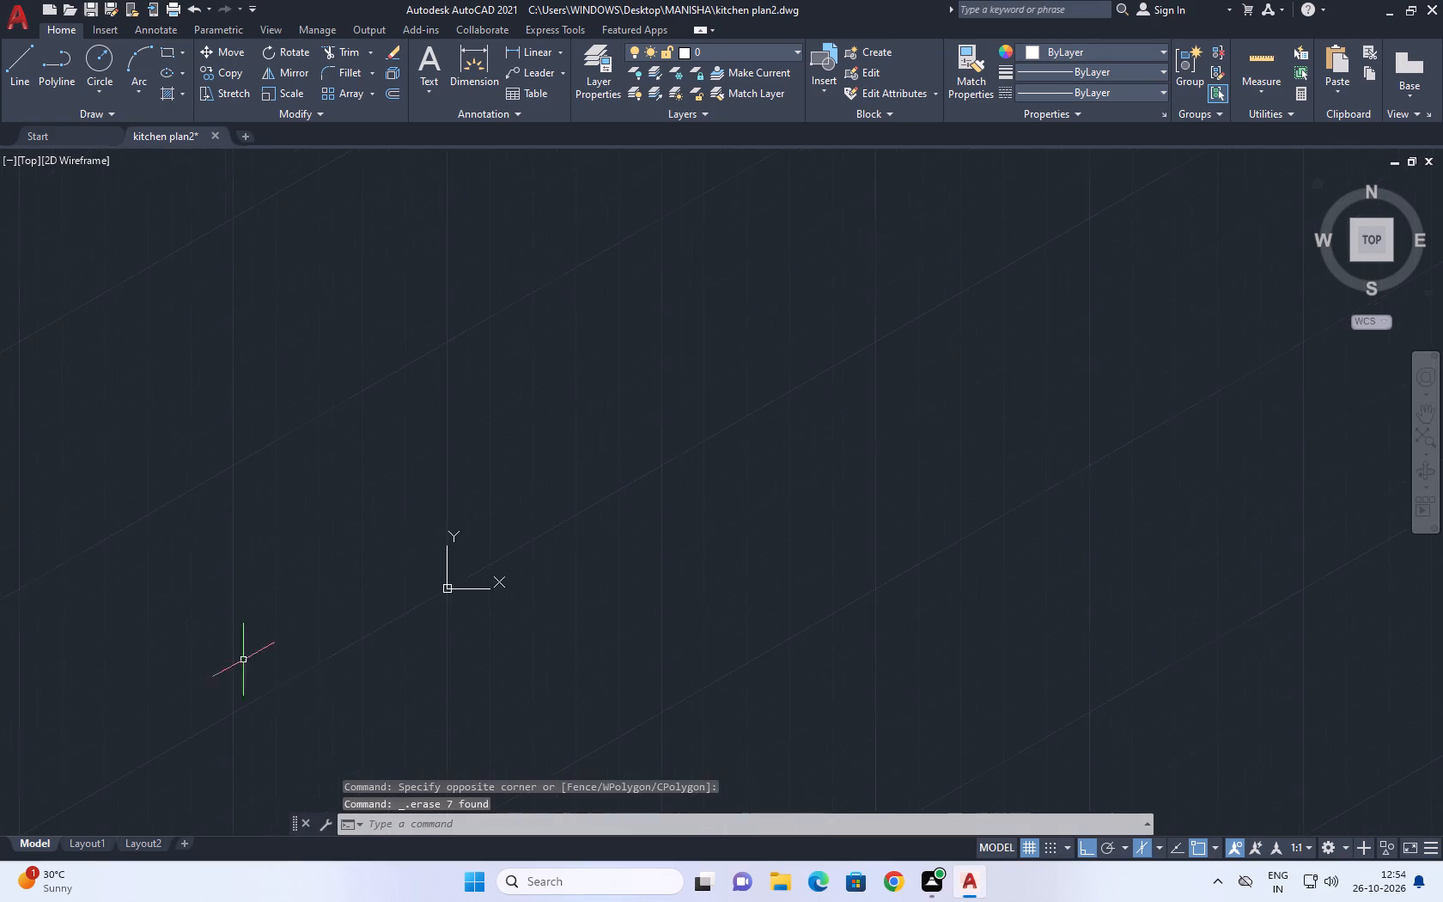
scroll(452, 635, "up", 1)
key("l")
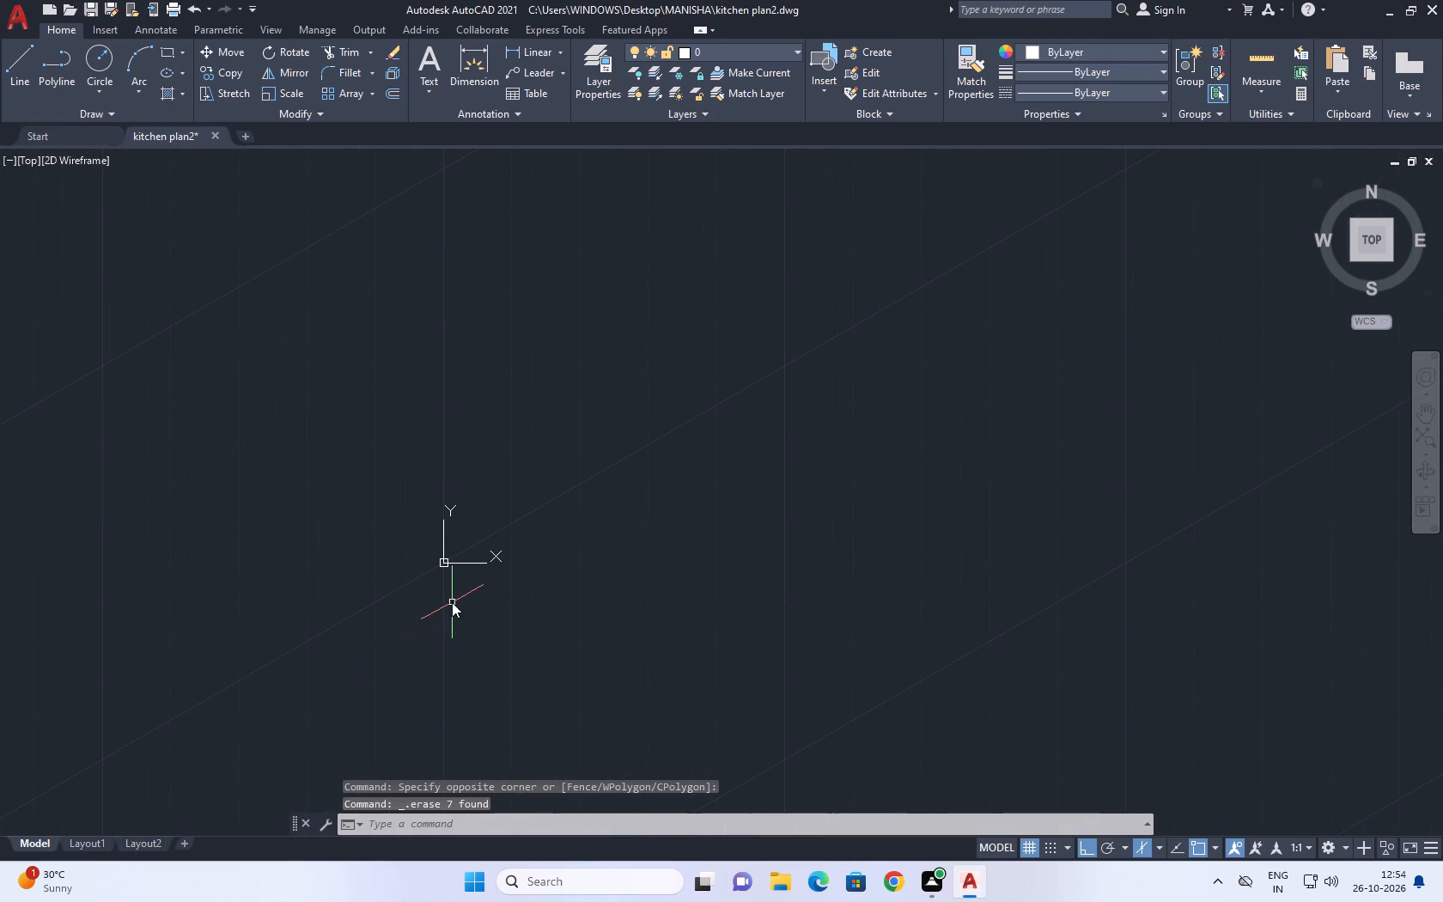
key("Return")
key("0")
type(",0")
key("Return")
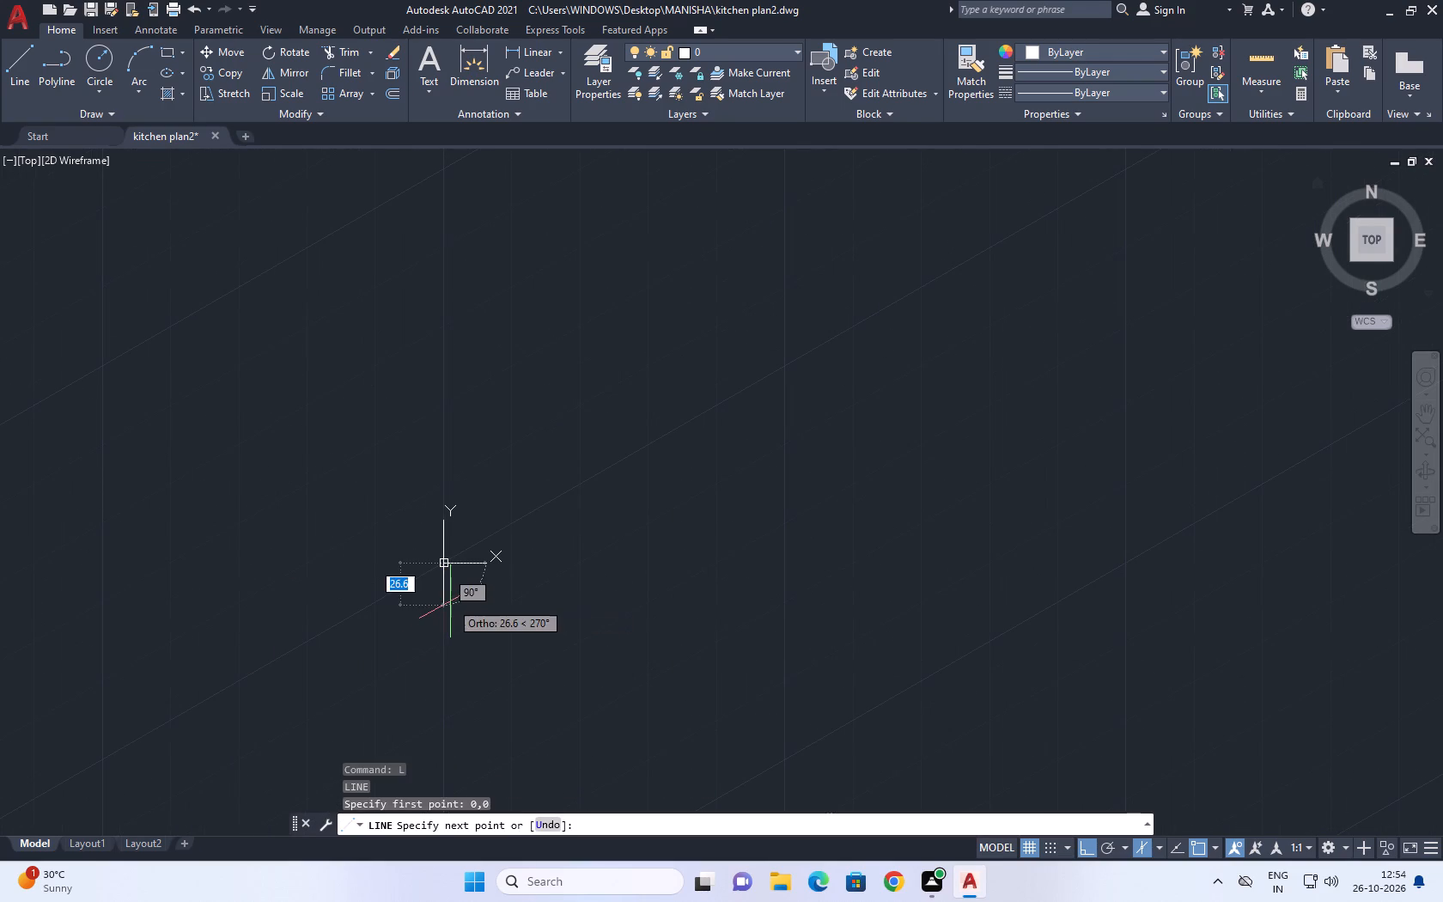
scroll(483, 320, "up", 1)
middle_click_drag(441, 339, 348, 374)
middle_click_drag(349, 457, 338, 441)
scroll(347, 436, "down", 1)
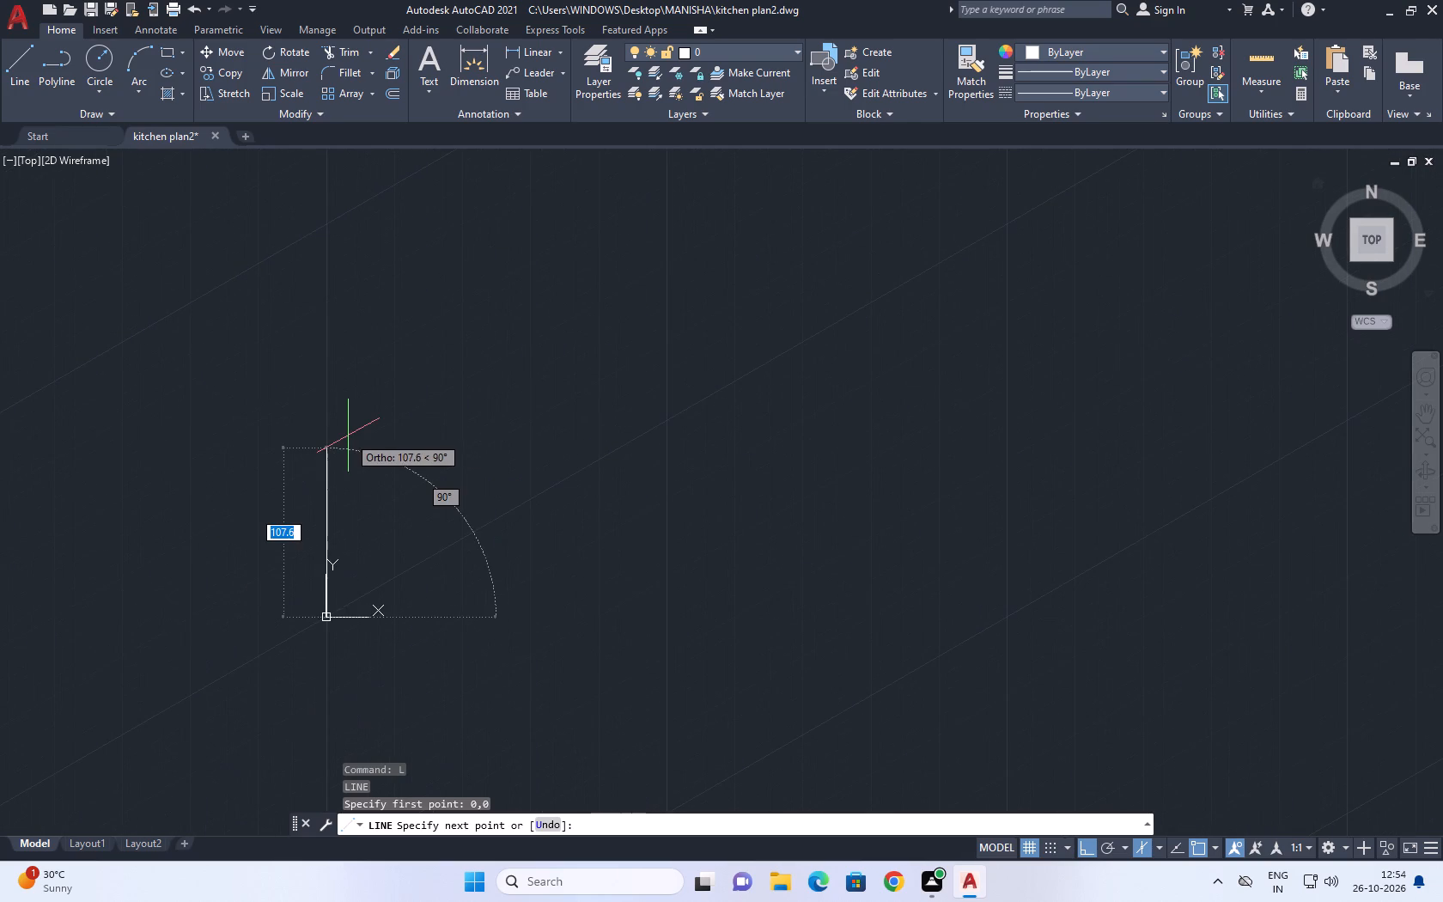
middle_click_drag(334, 387, 274, 397)
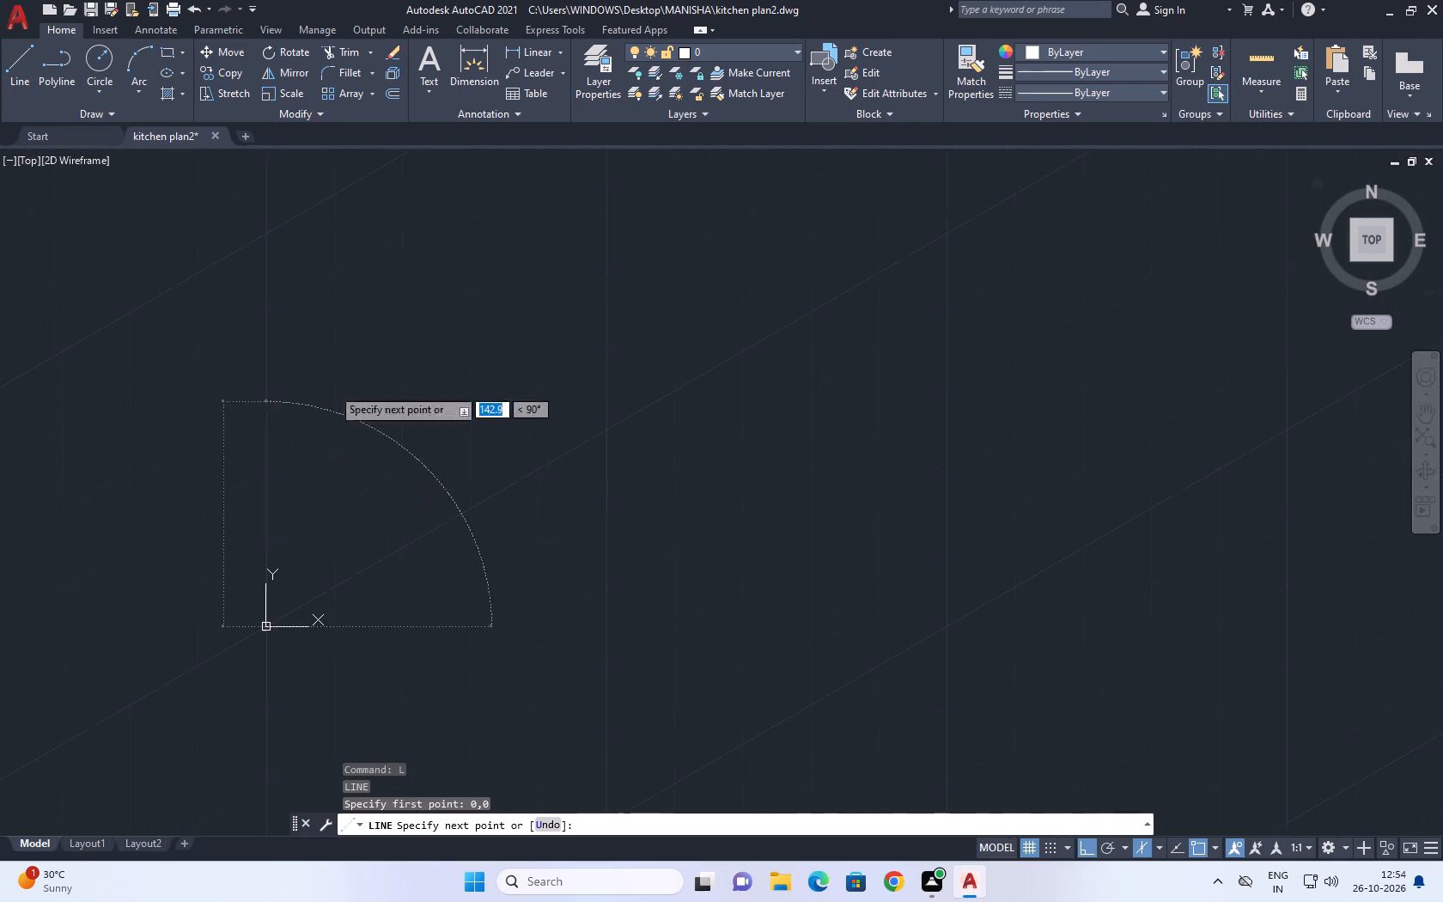
scroll(286, 619, "up", 1)
middle_click_drag(216, 429, 94, 507)
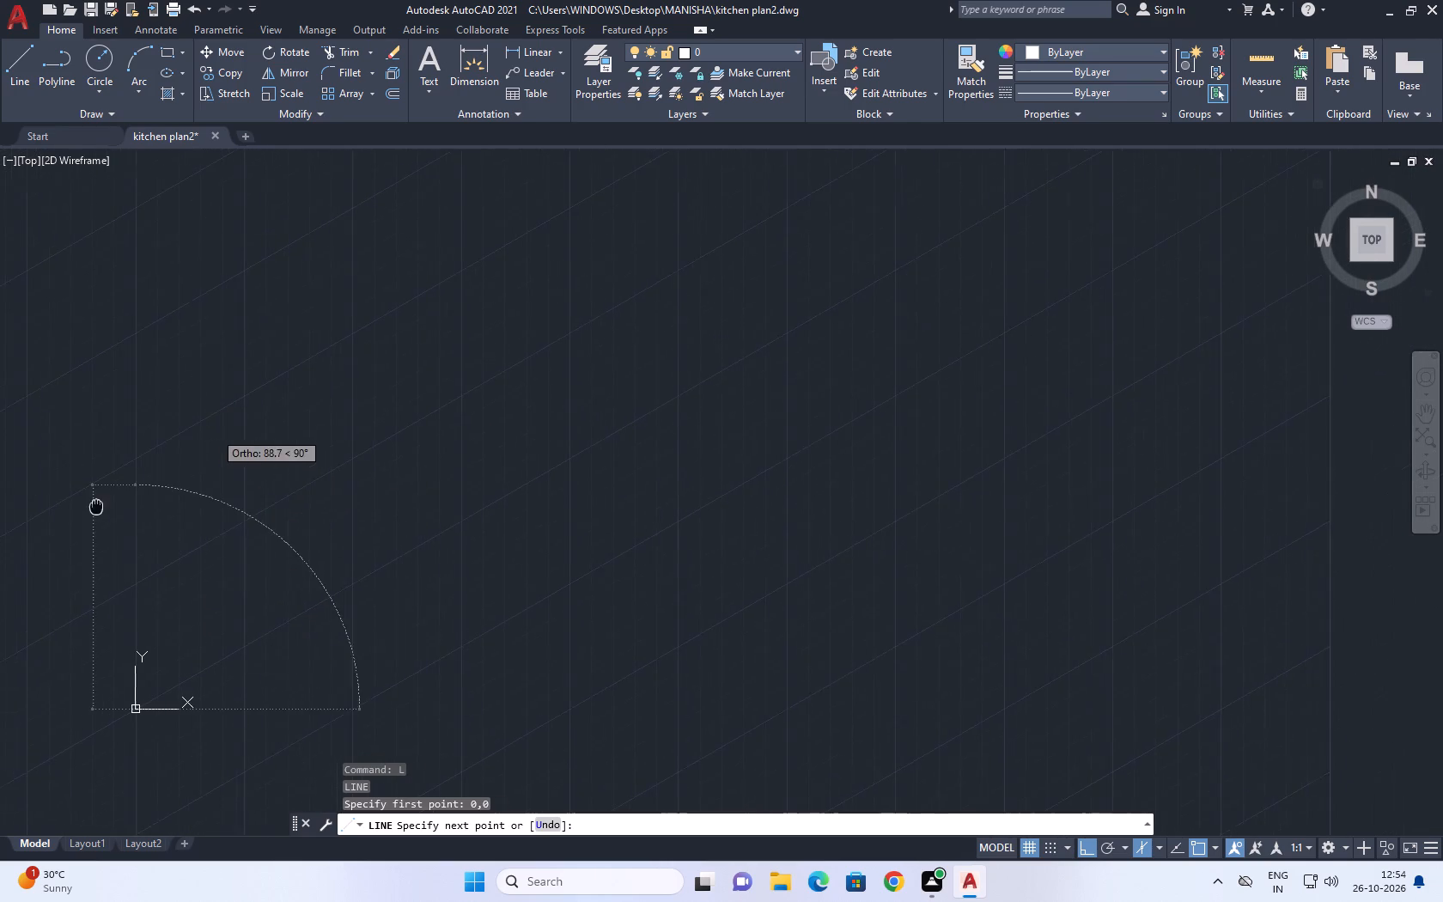
middle_click_drag(94, 507, 68, 509)
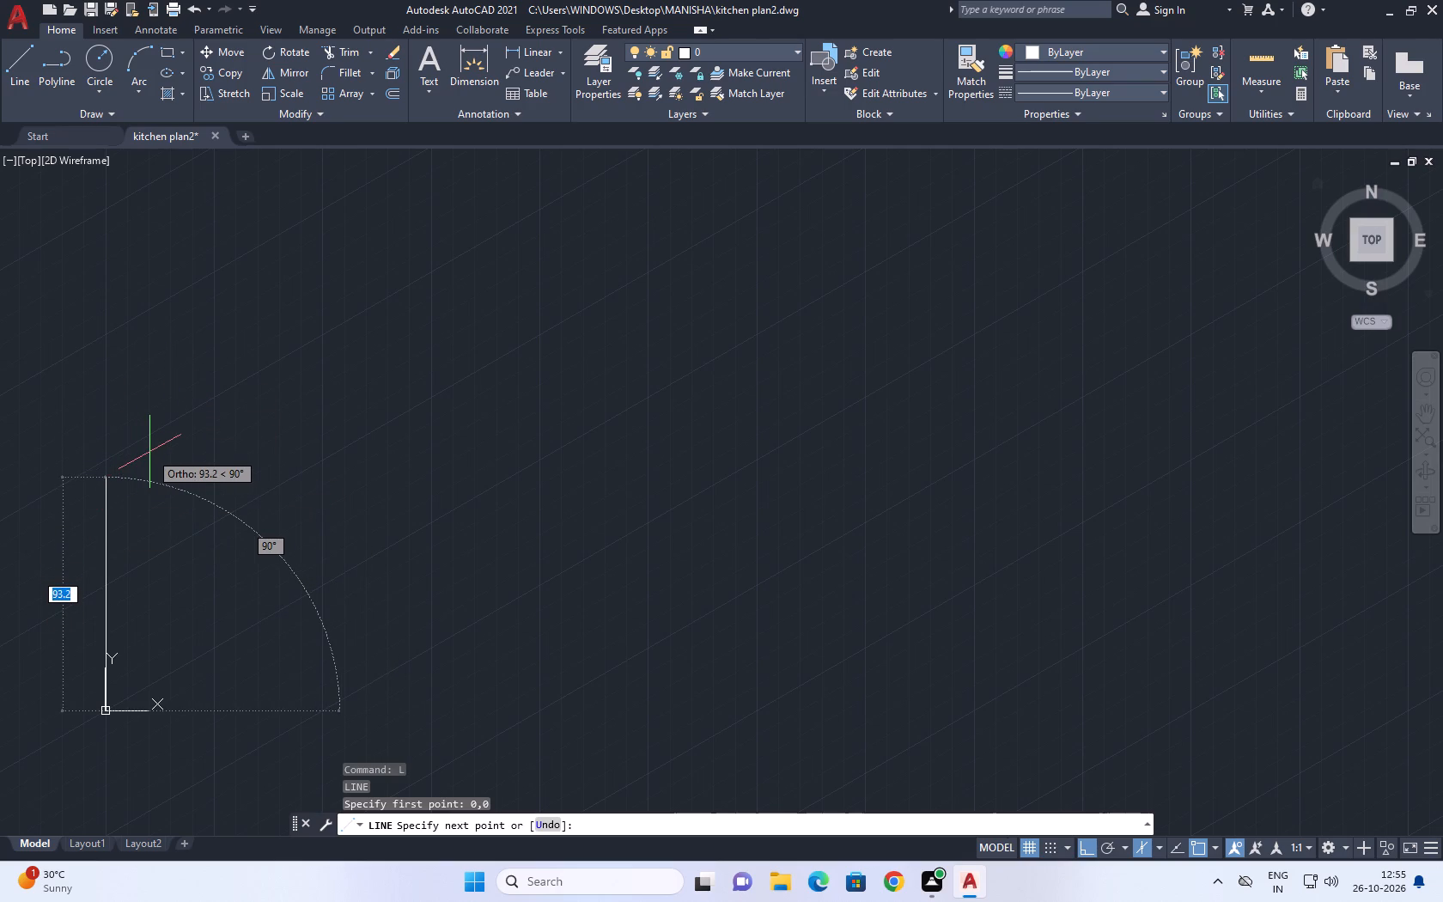
type("180")
key("Return")
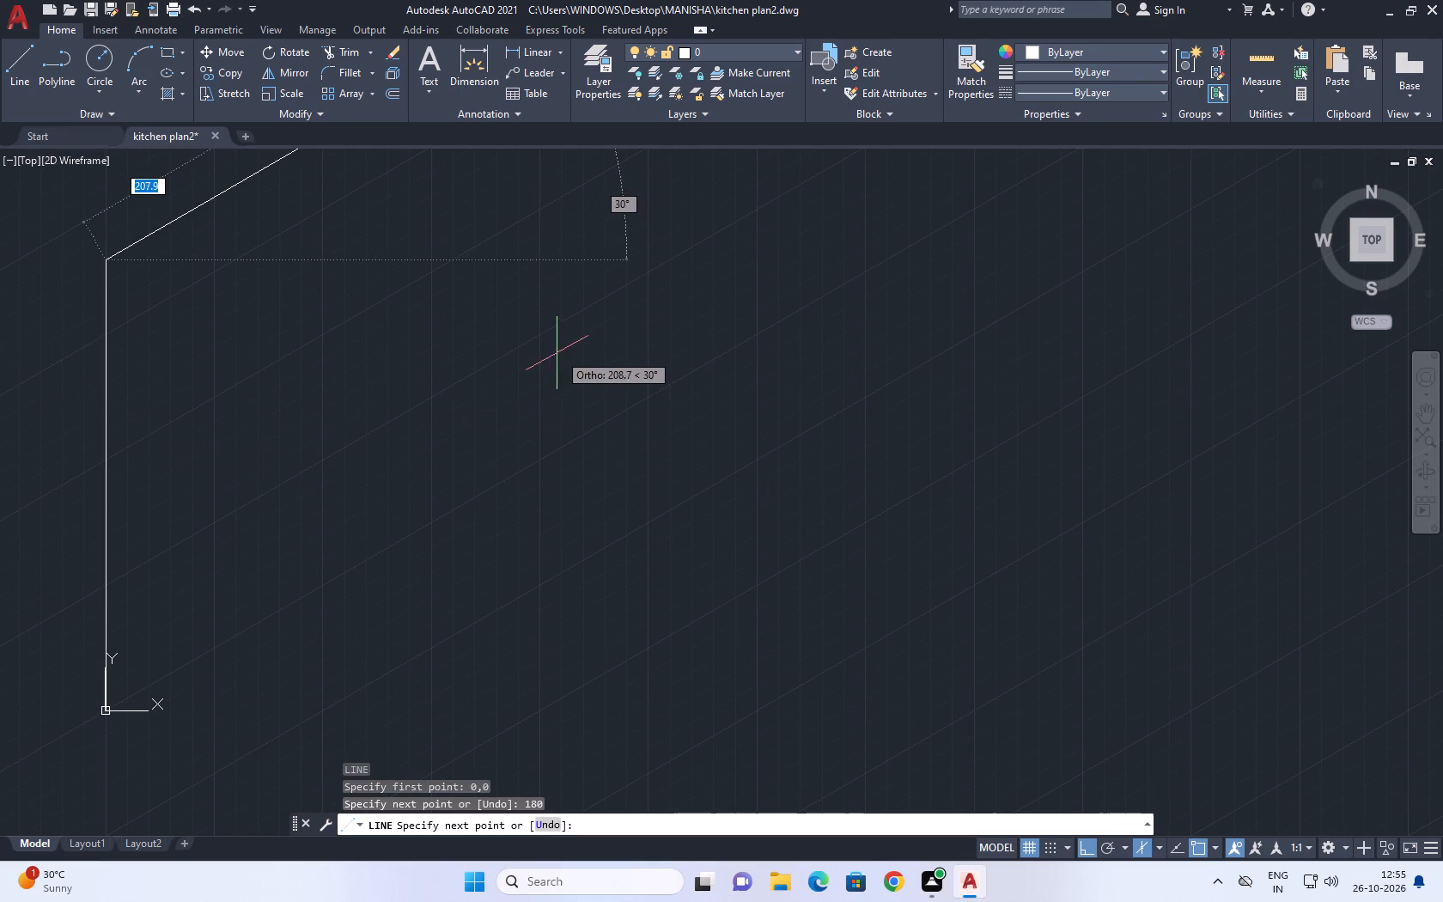
Continue the line from the top of the vertical edge 61 units at 30°.
middle_click_drag(556, 353, 419, 515)
scroll(419, 515, "down", 1)
middle_click_drag(424, 508, 410, 668)
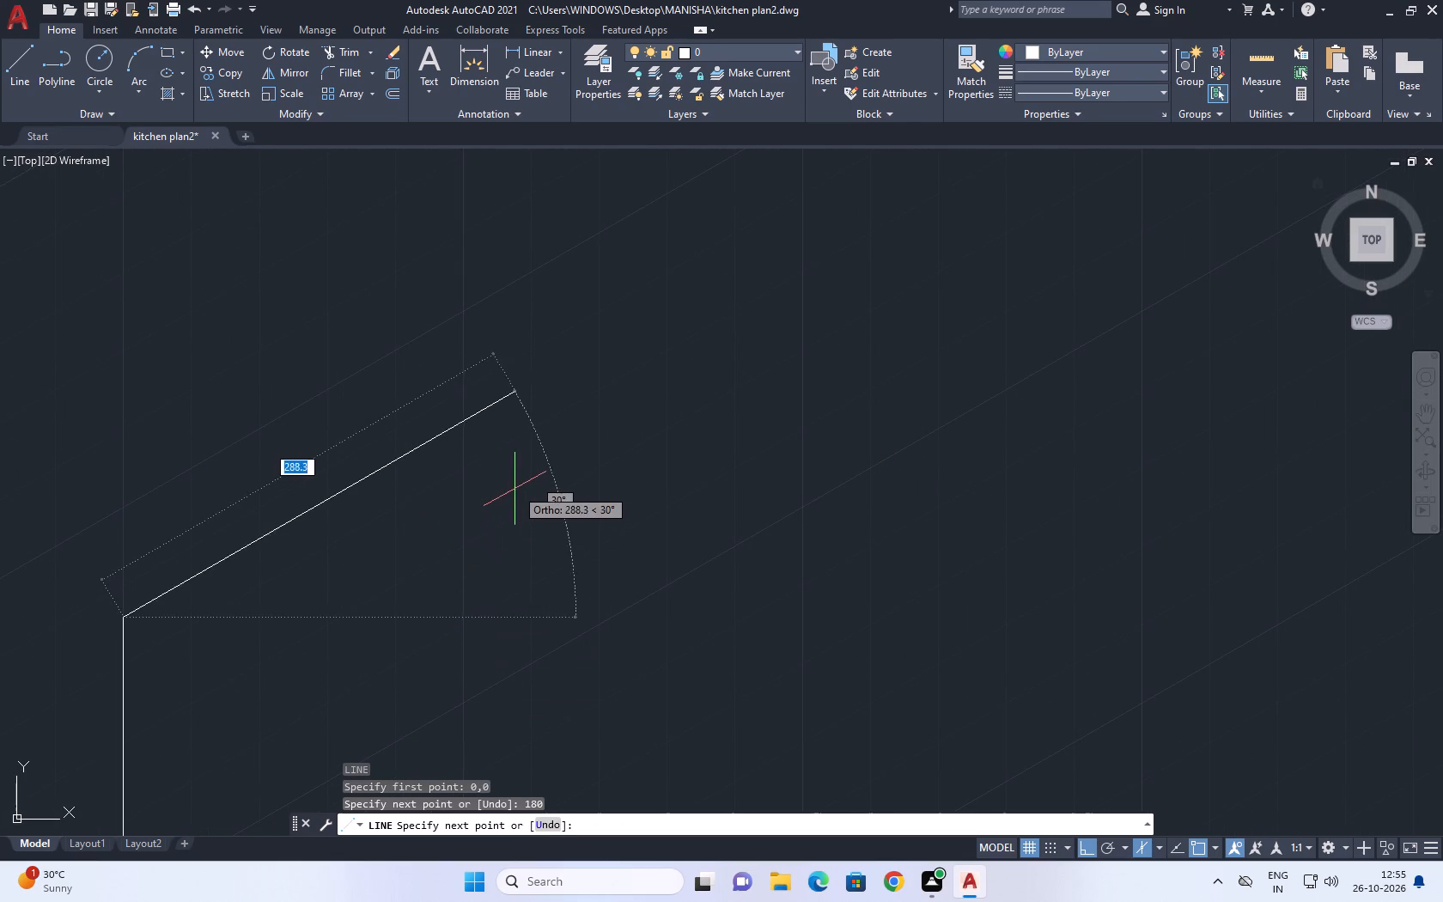
type("61")
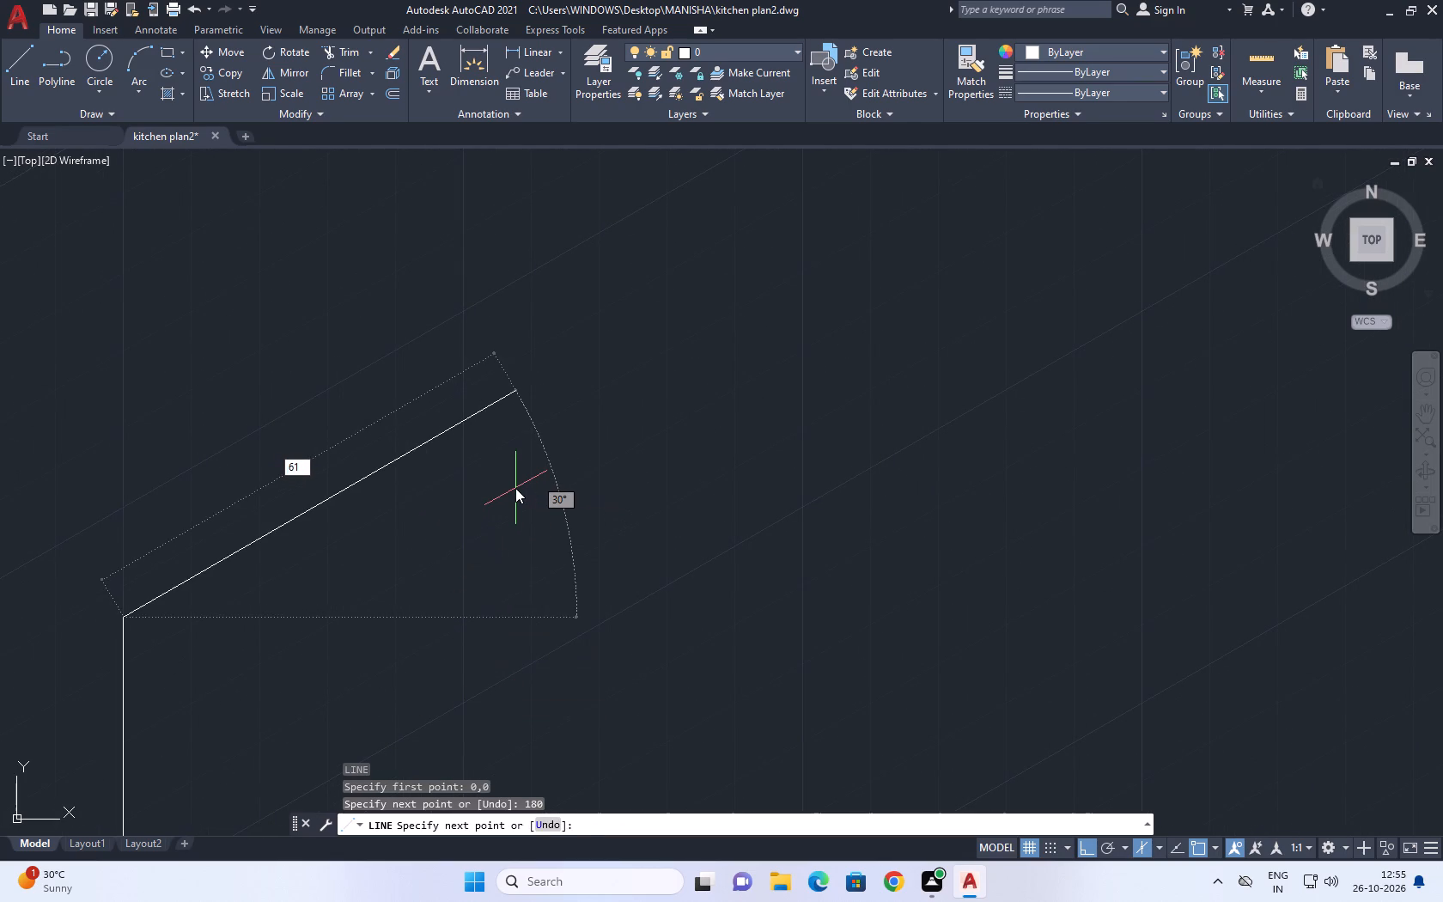
key("Return")
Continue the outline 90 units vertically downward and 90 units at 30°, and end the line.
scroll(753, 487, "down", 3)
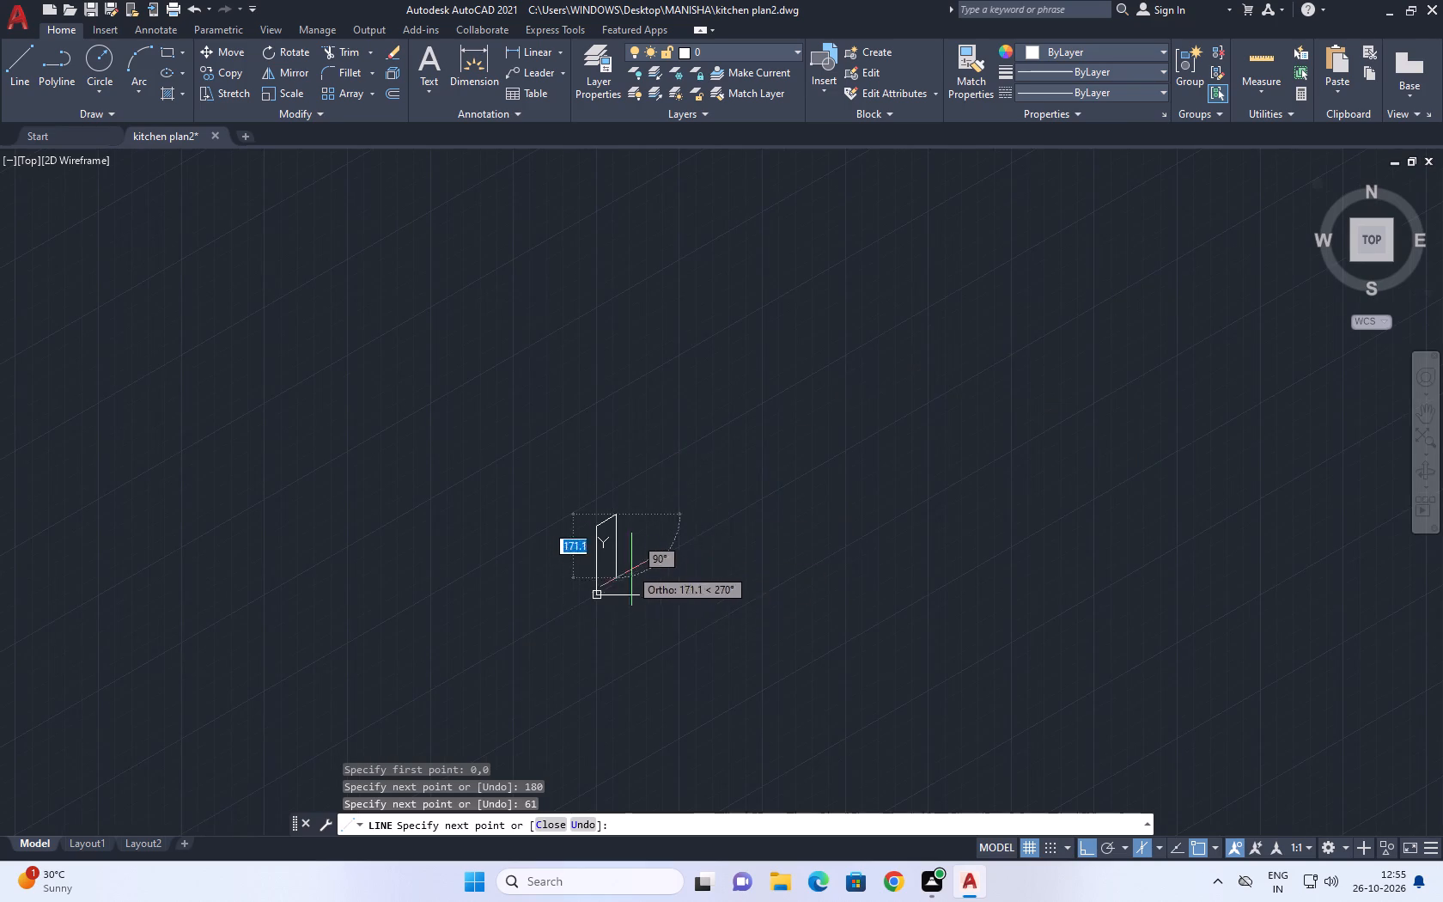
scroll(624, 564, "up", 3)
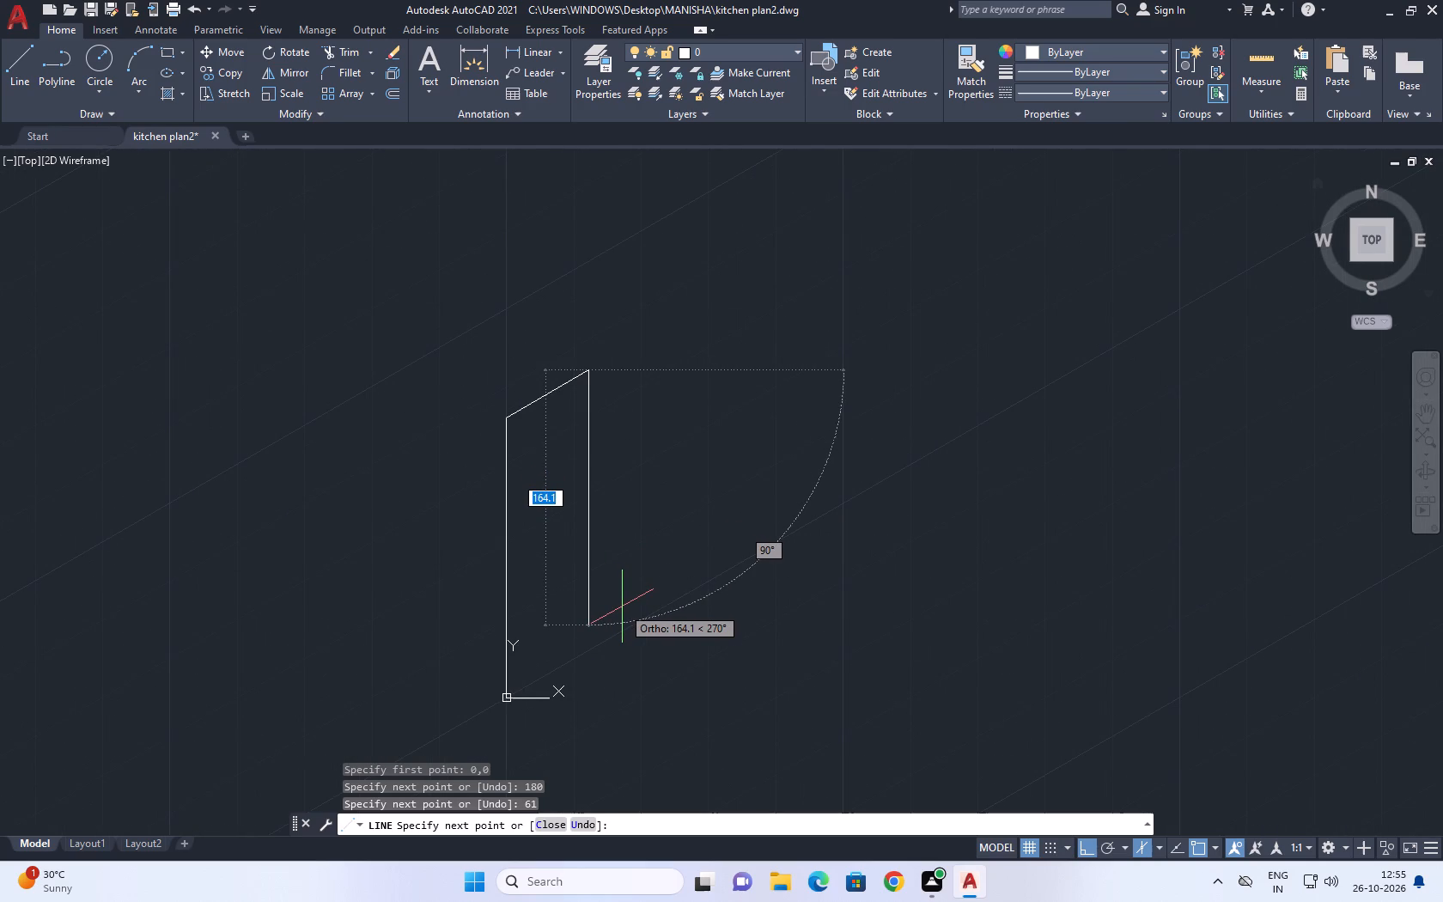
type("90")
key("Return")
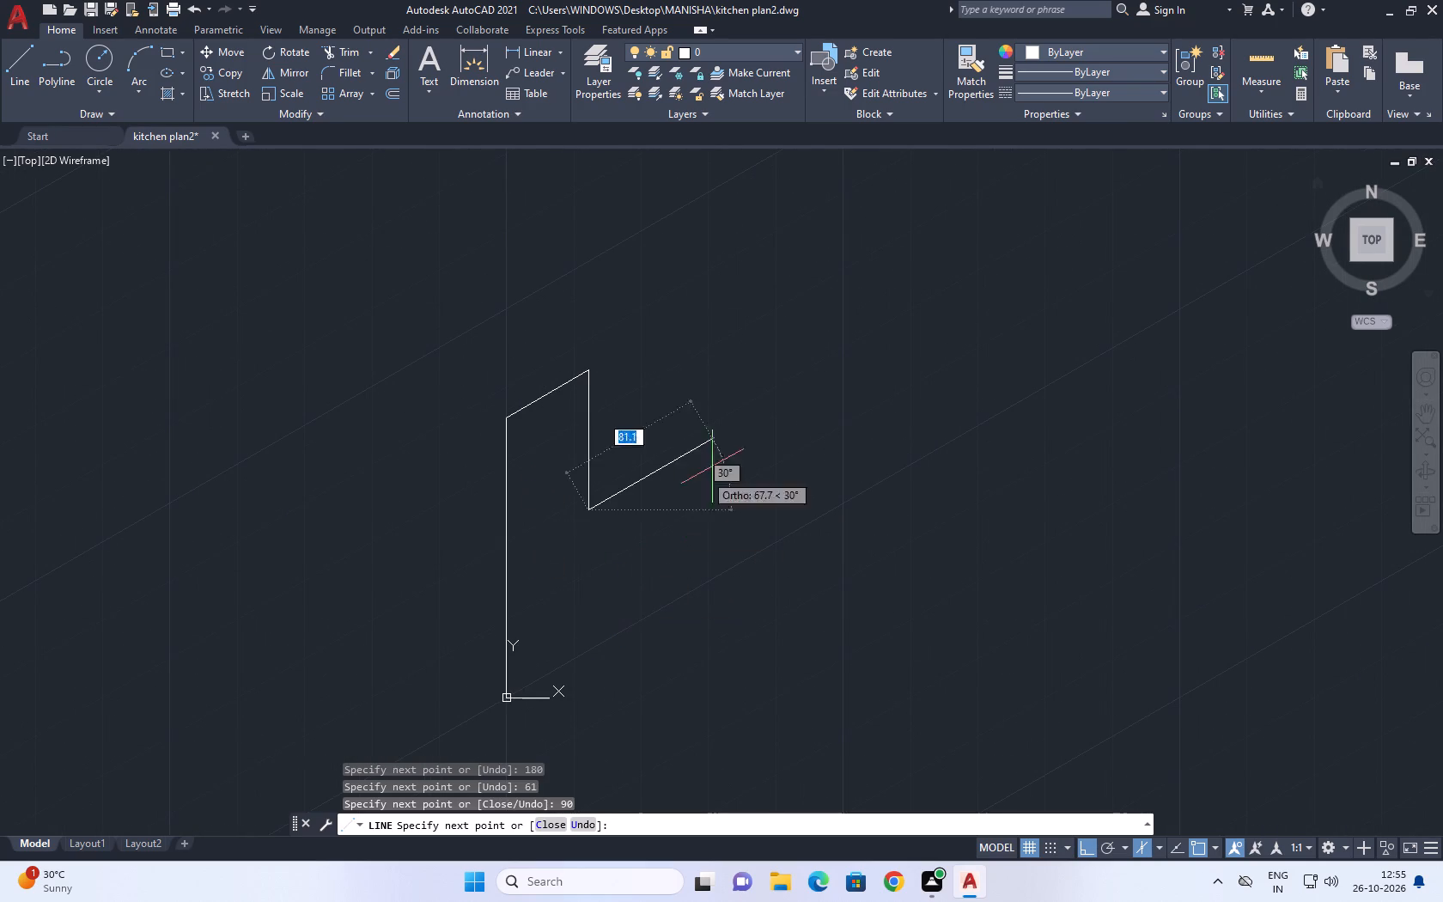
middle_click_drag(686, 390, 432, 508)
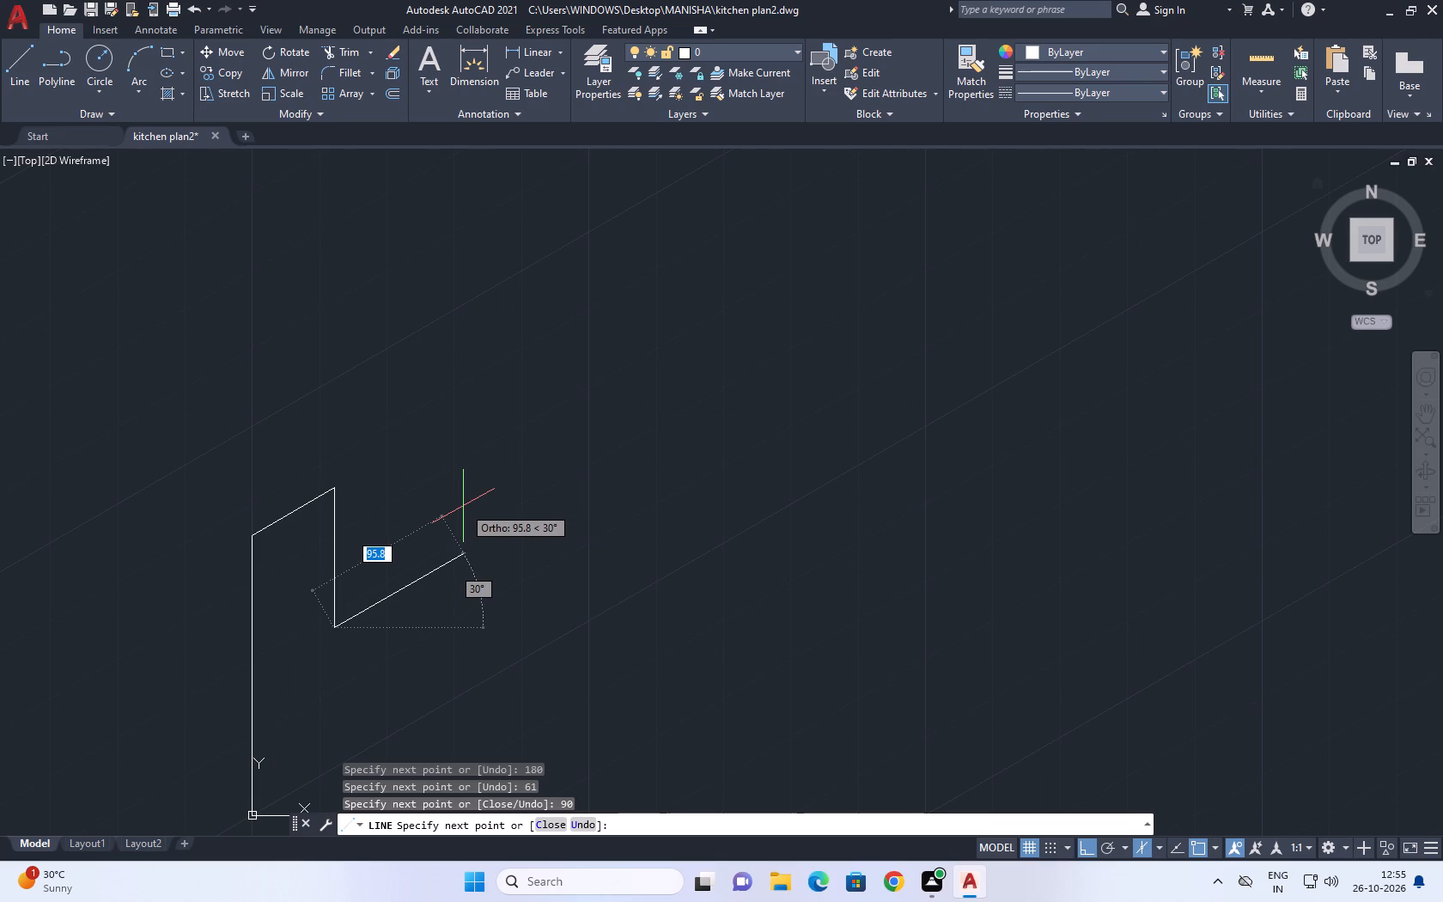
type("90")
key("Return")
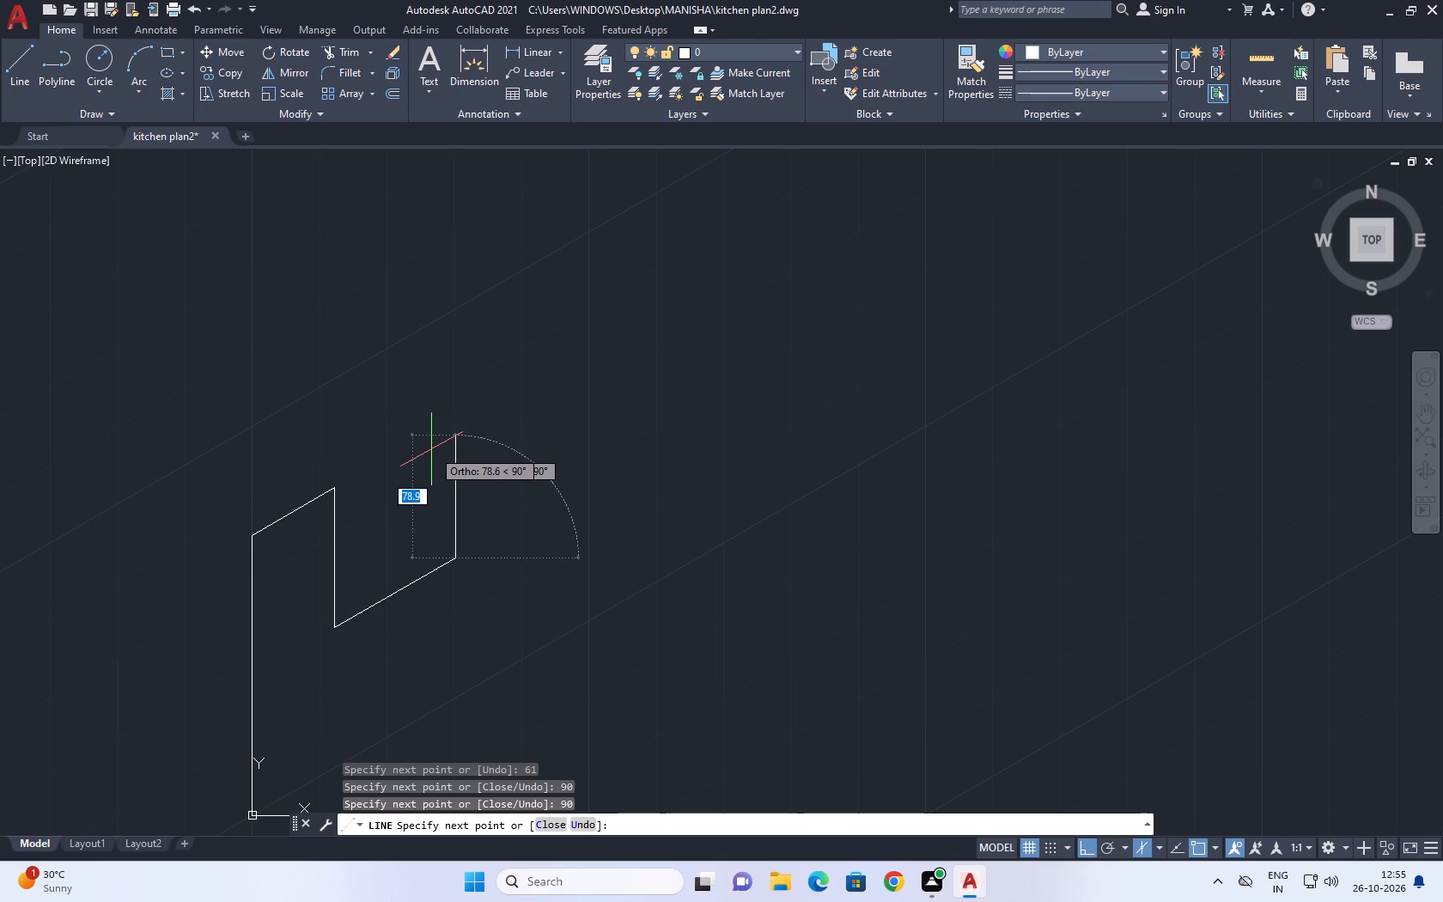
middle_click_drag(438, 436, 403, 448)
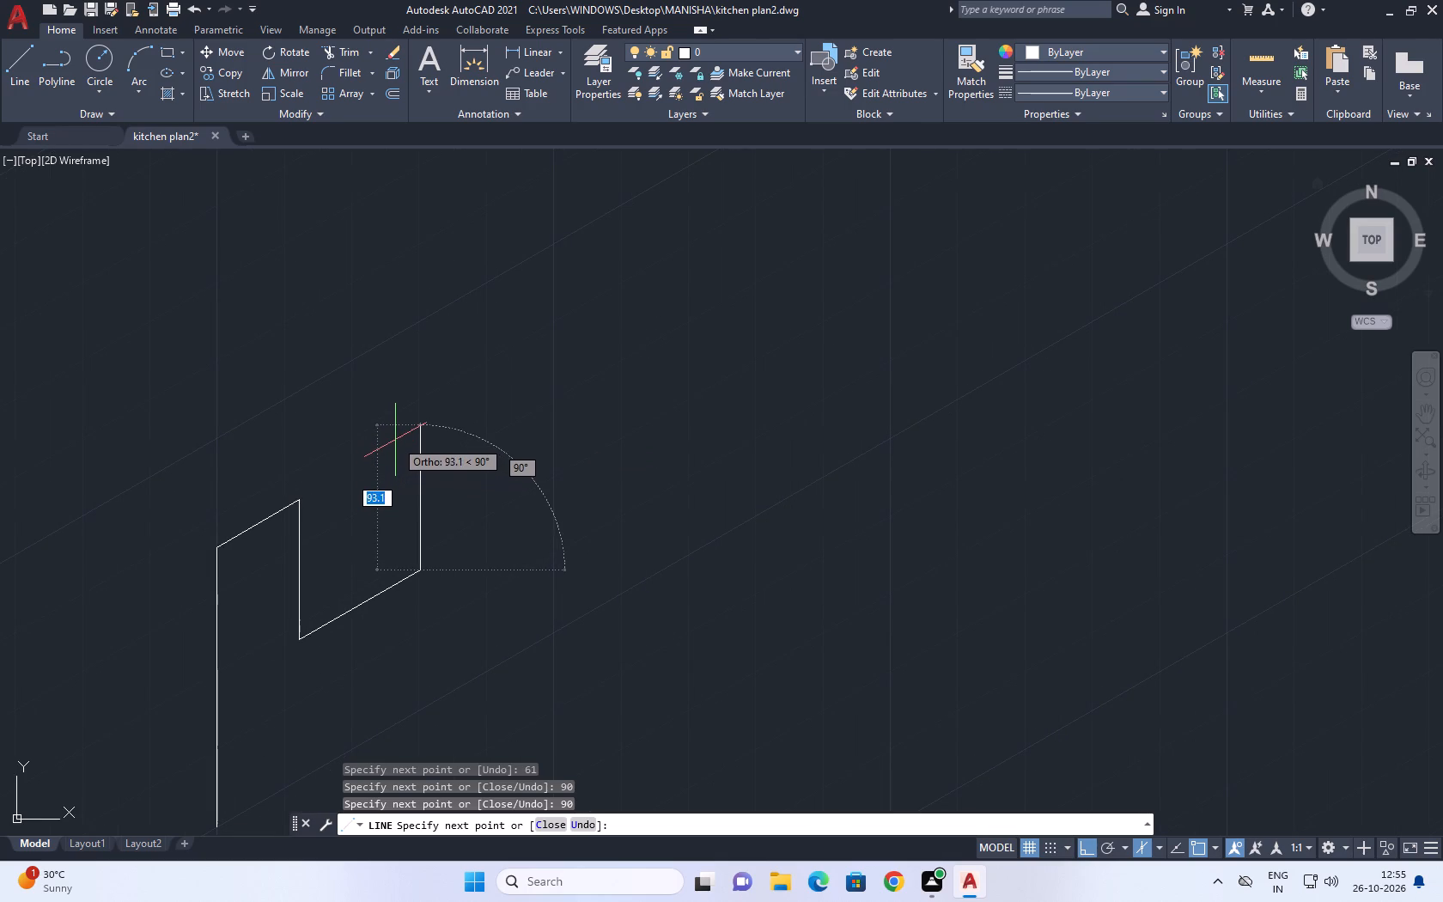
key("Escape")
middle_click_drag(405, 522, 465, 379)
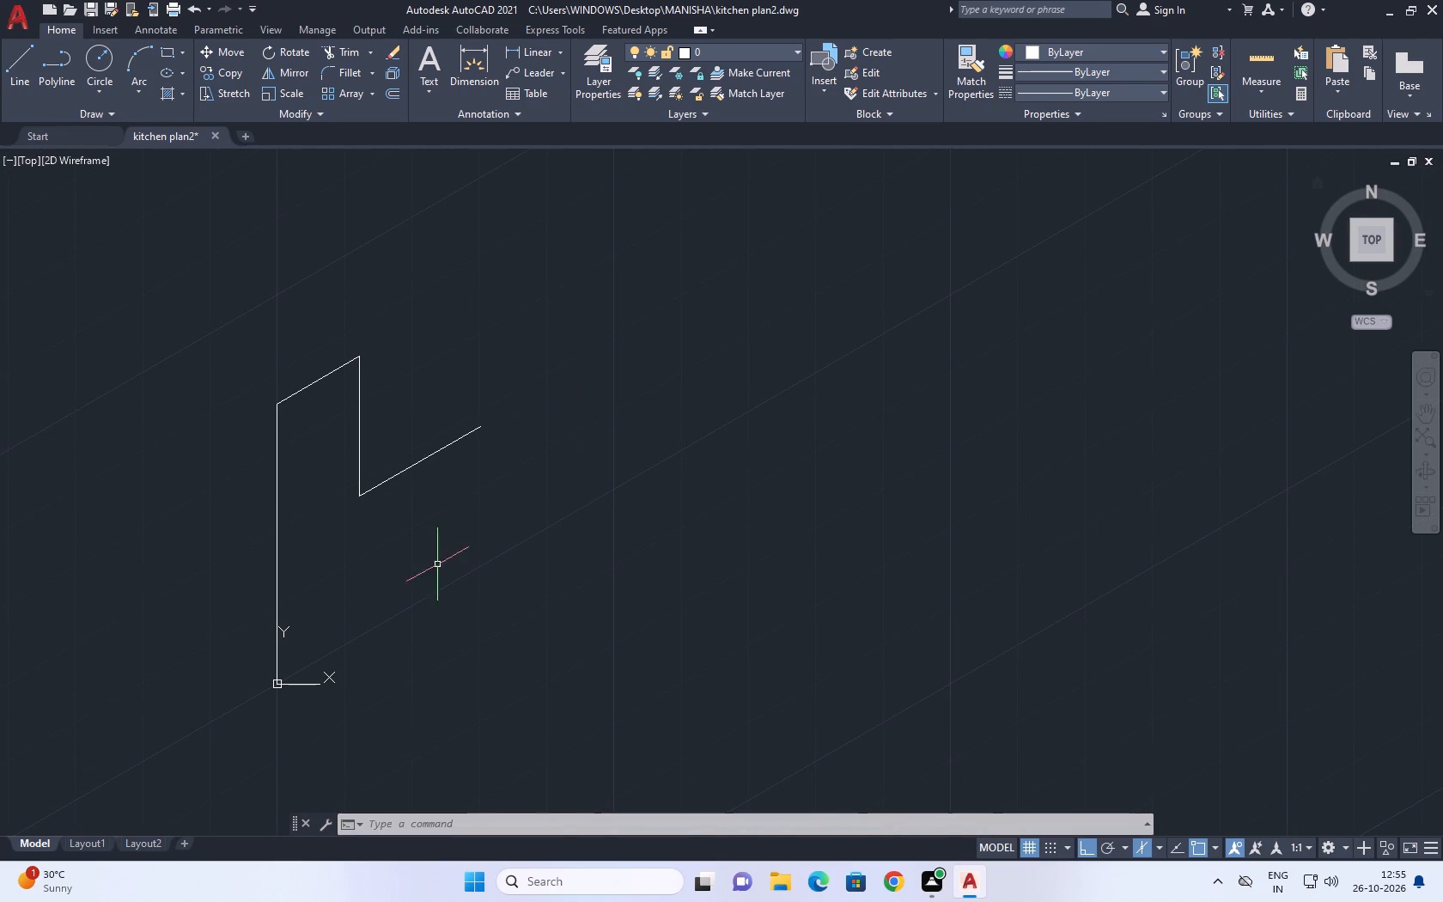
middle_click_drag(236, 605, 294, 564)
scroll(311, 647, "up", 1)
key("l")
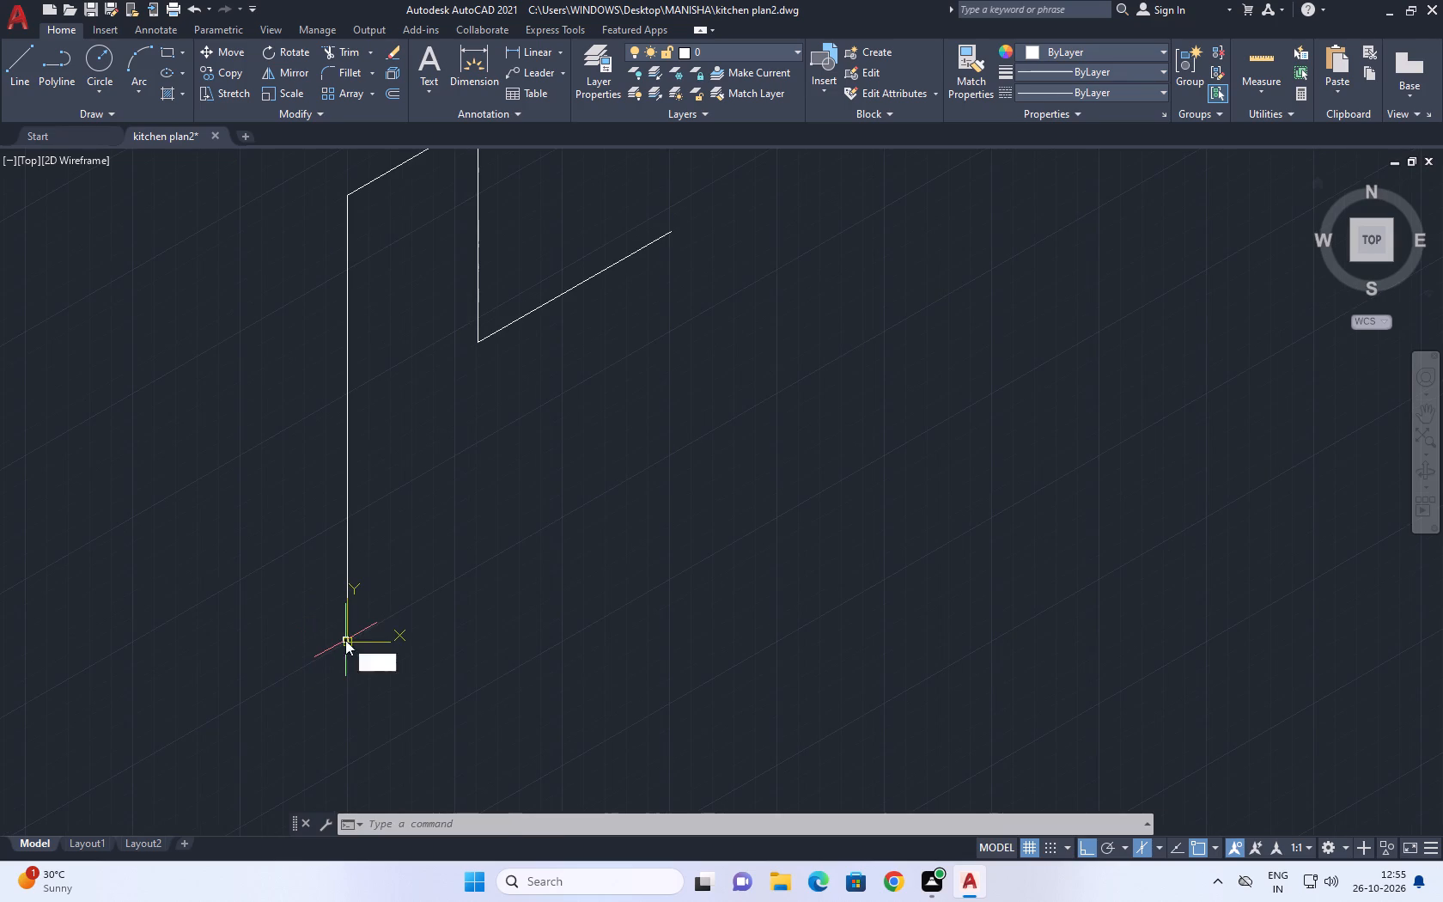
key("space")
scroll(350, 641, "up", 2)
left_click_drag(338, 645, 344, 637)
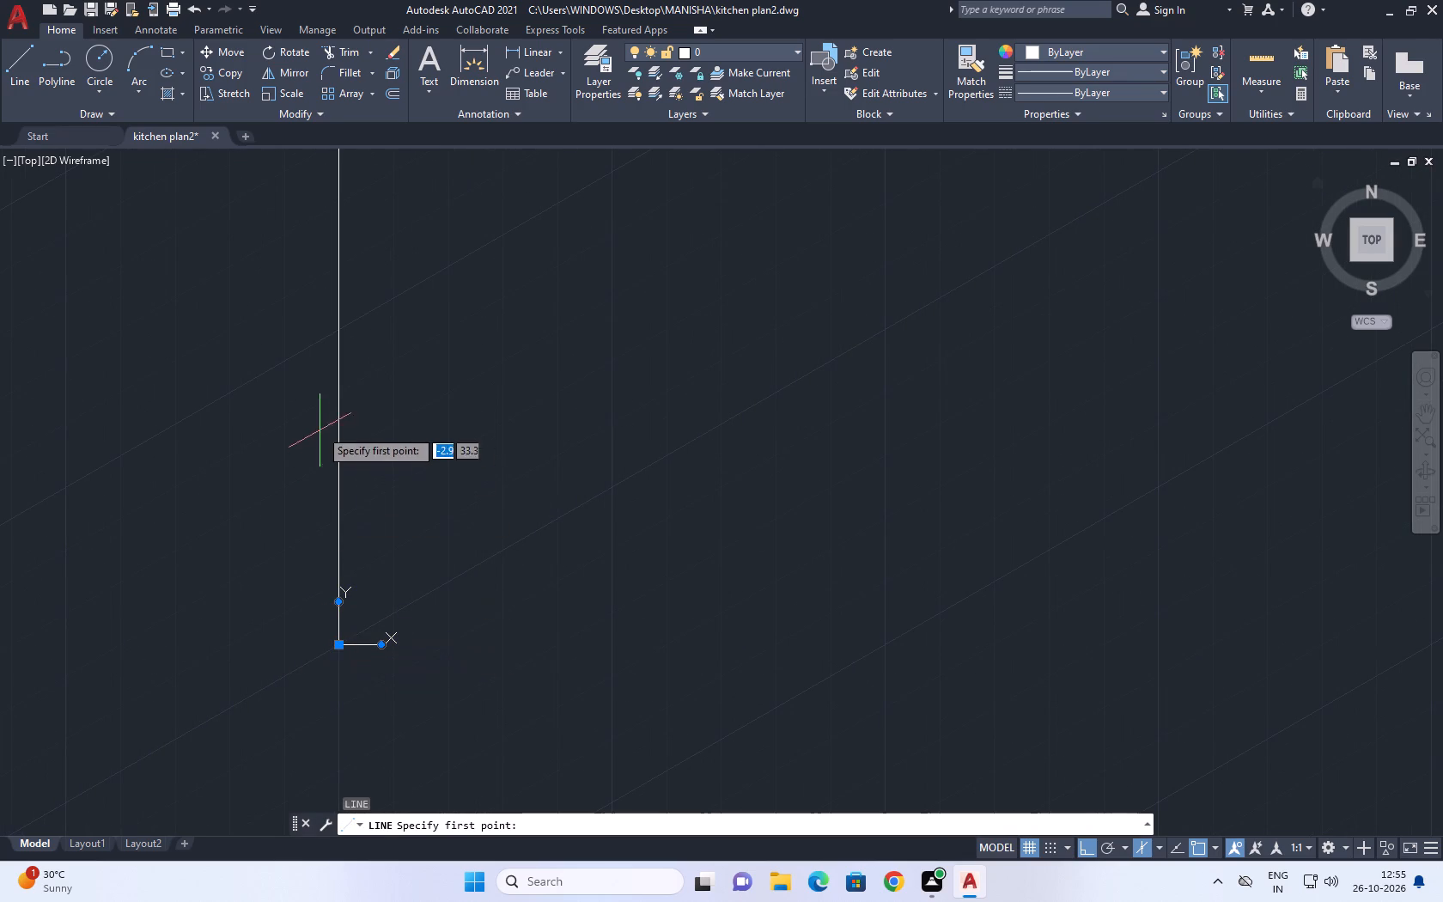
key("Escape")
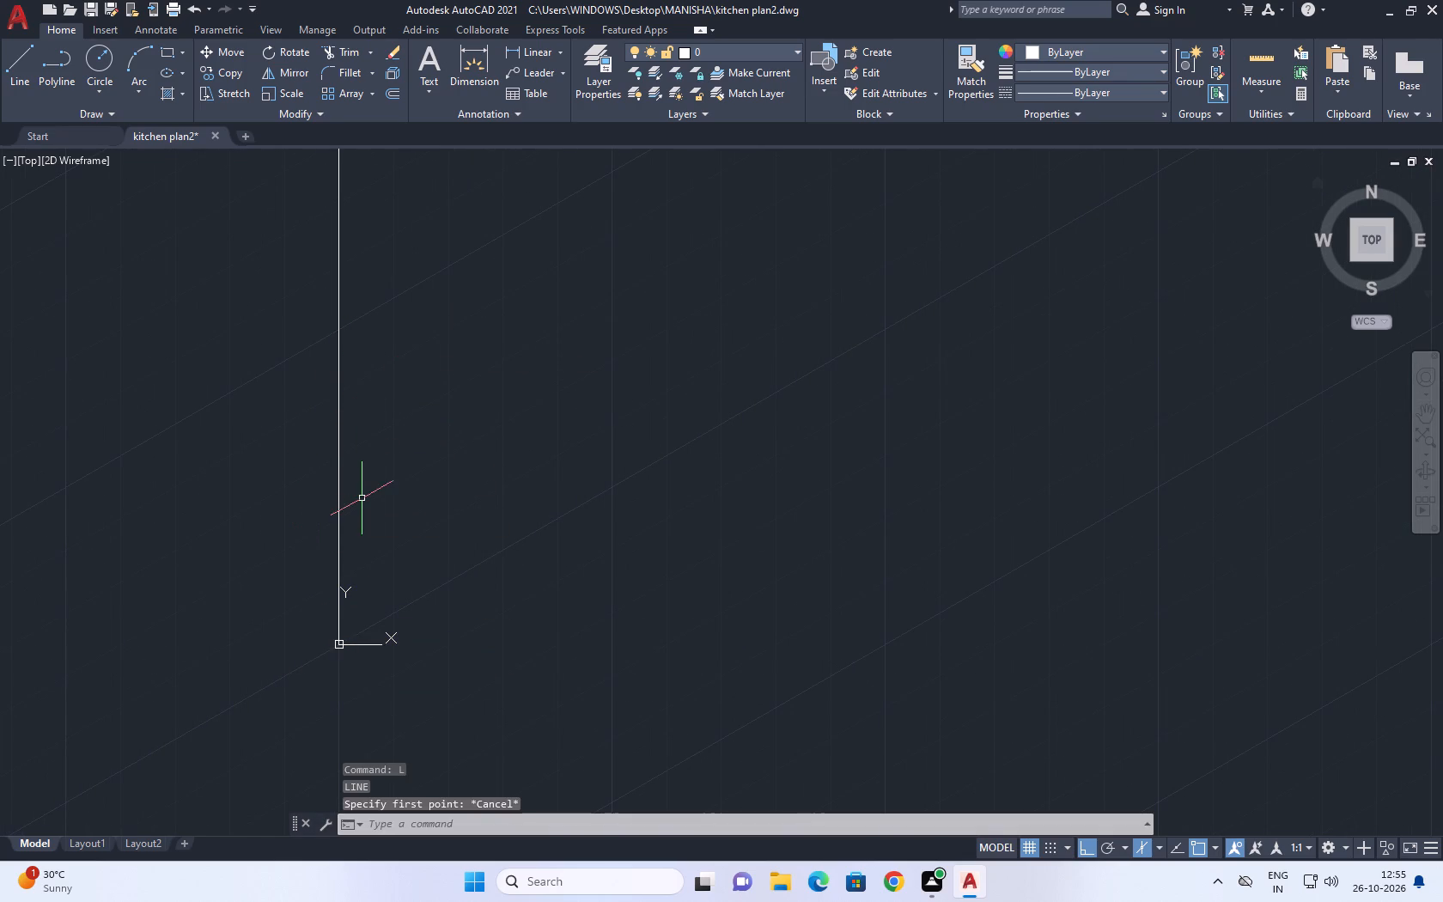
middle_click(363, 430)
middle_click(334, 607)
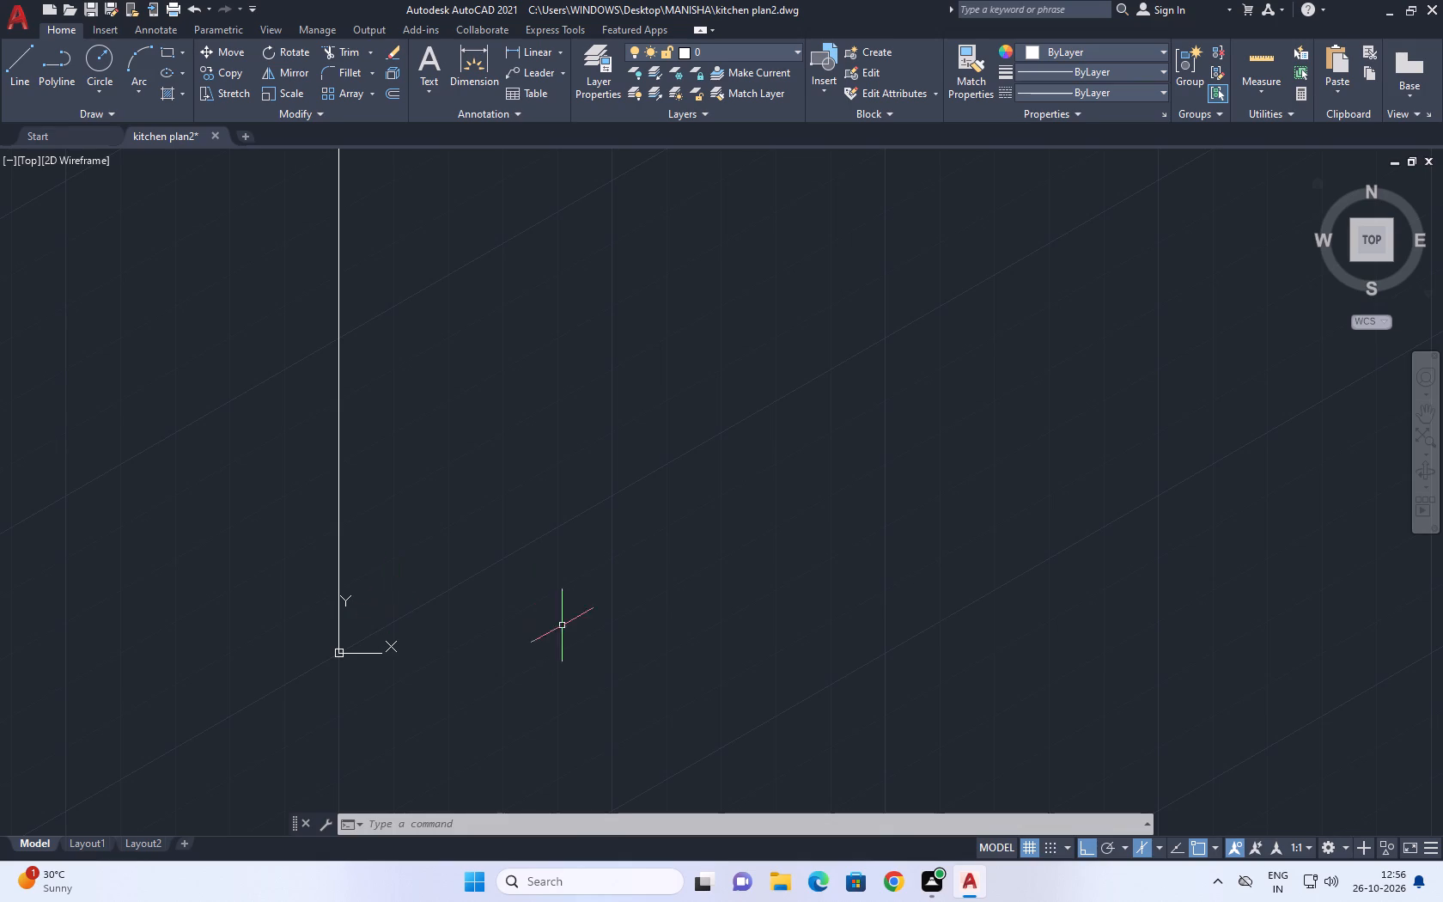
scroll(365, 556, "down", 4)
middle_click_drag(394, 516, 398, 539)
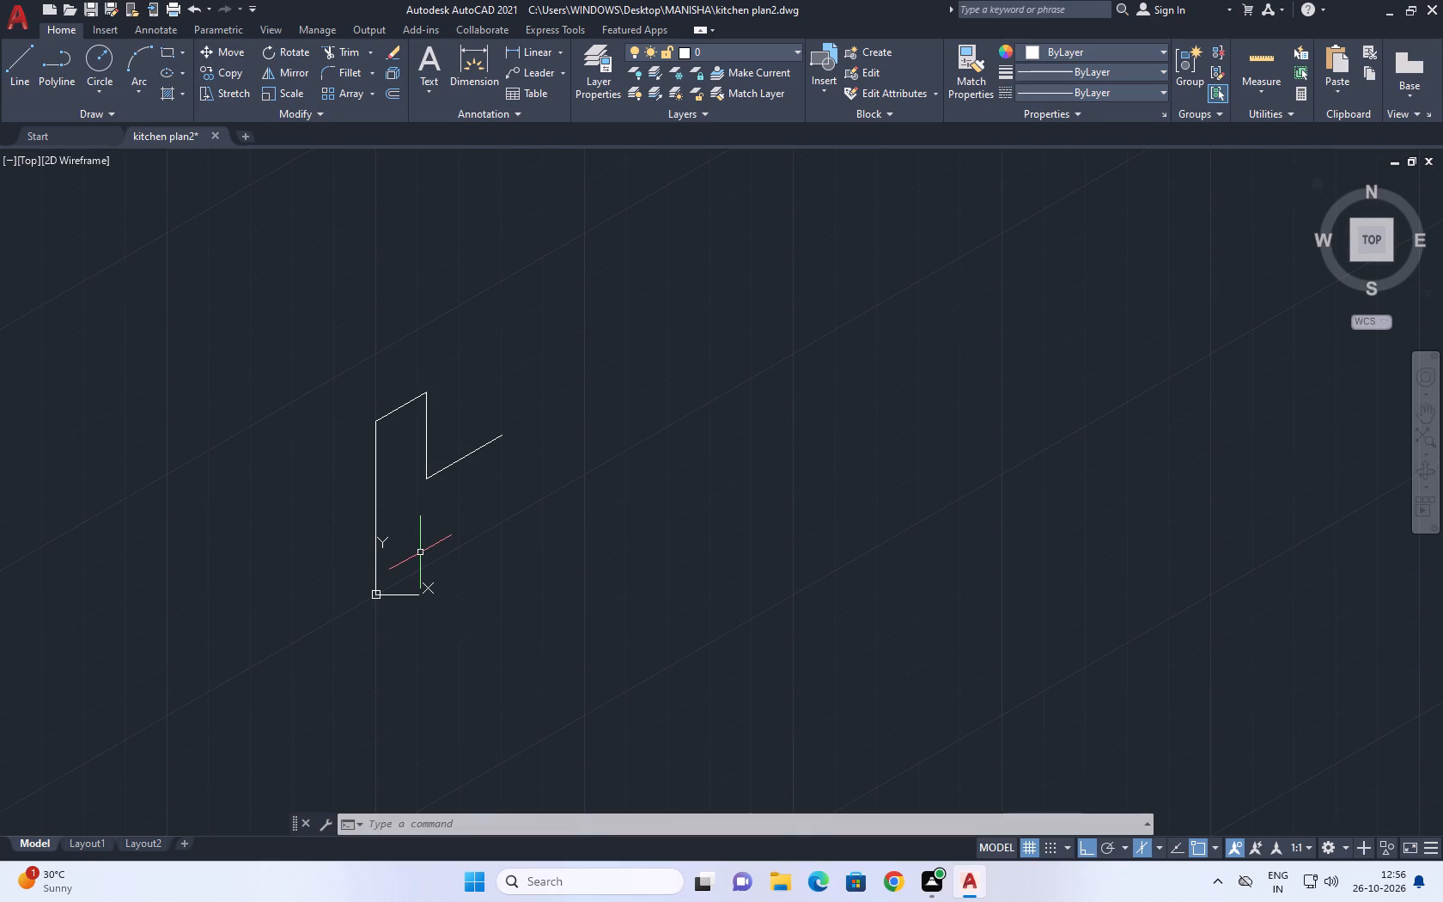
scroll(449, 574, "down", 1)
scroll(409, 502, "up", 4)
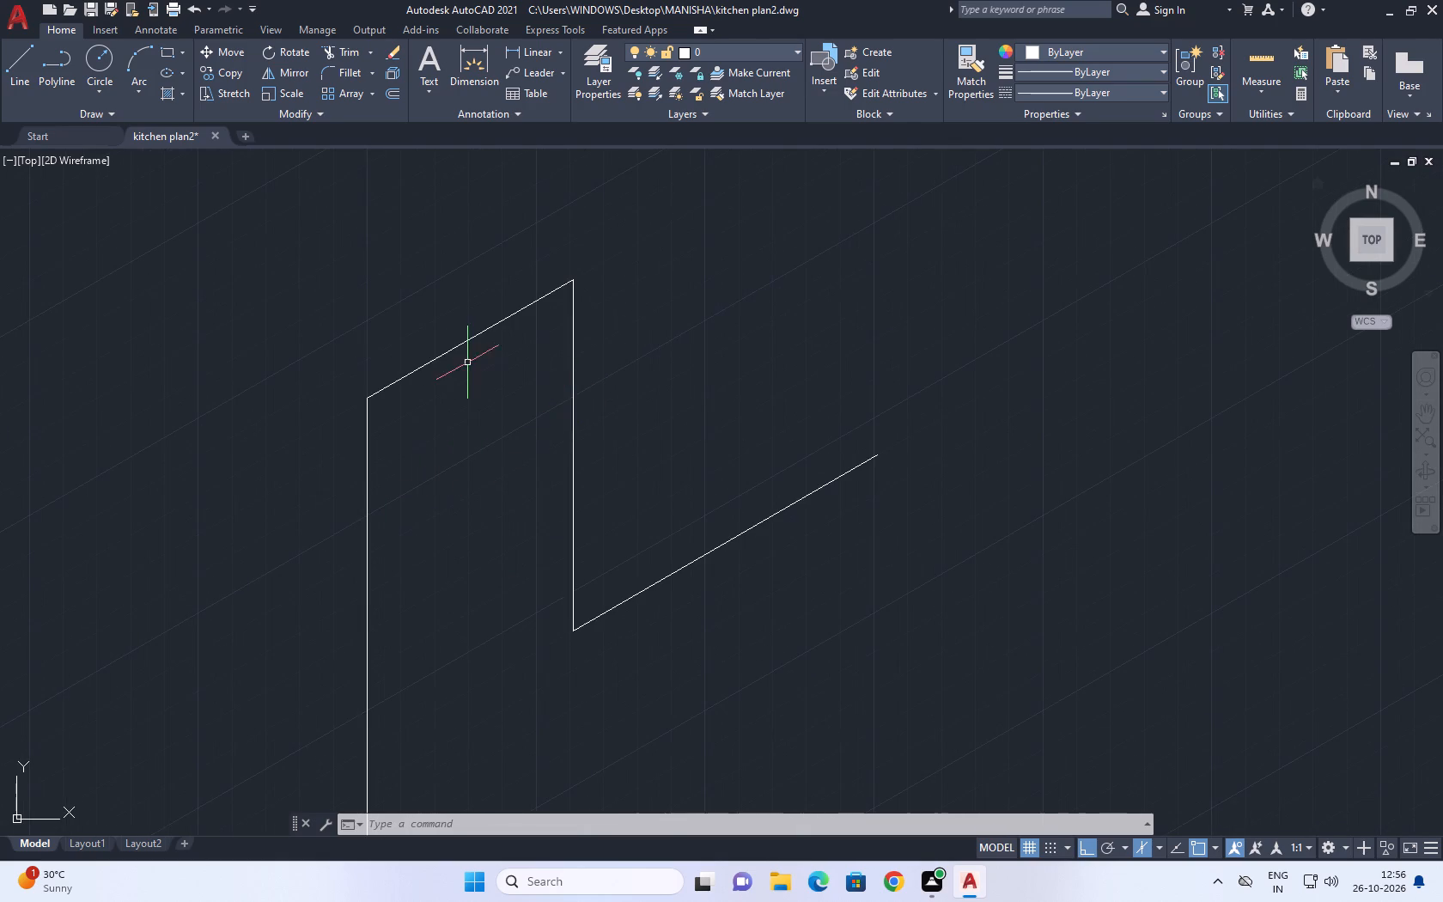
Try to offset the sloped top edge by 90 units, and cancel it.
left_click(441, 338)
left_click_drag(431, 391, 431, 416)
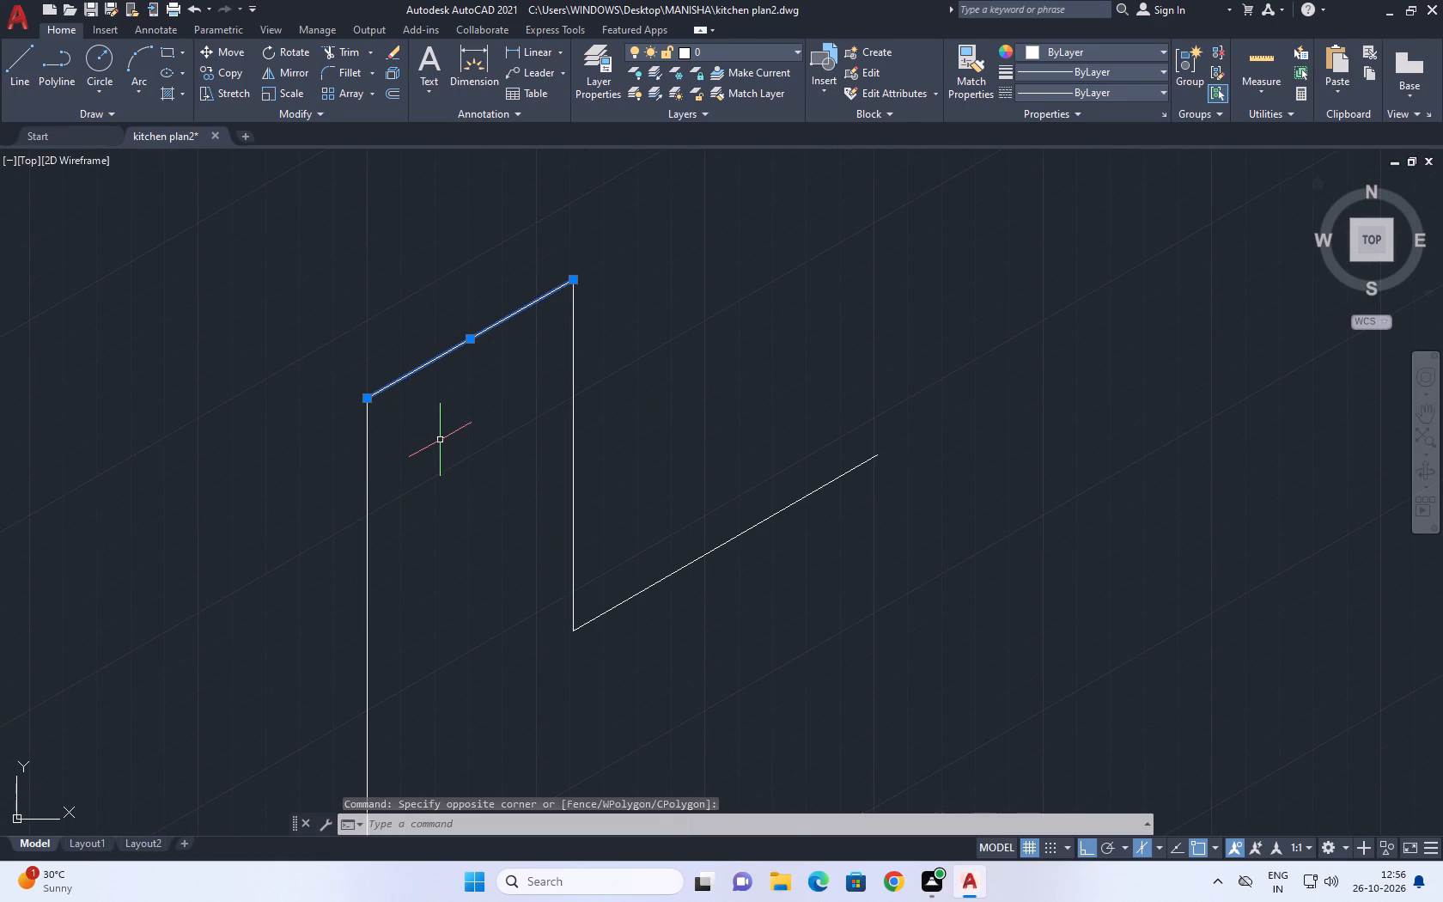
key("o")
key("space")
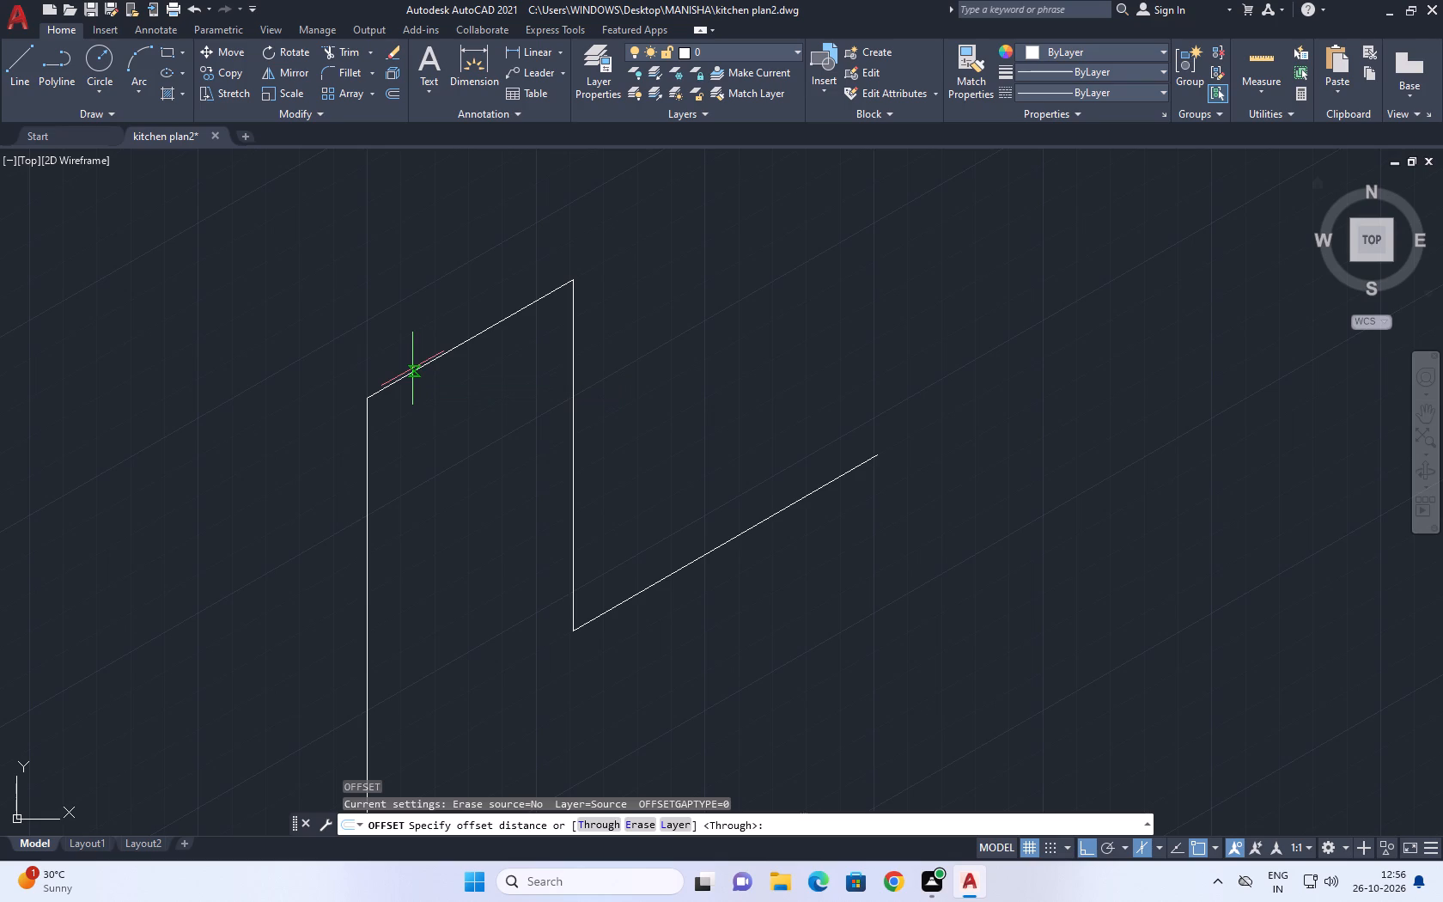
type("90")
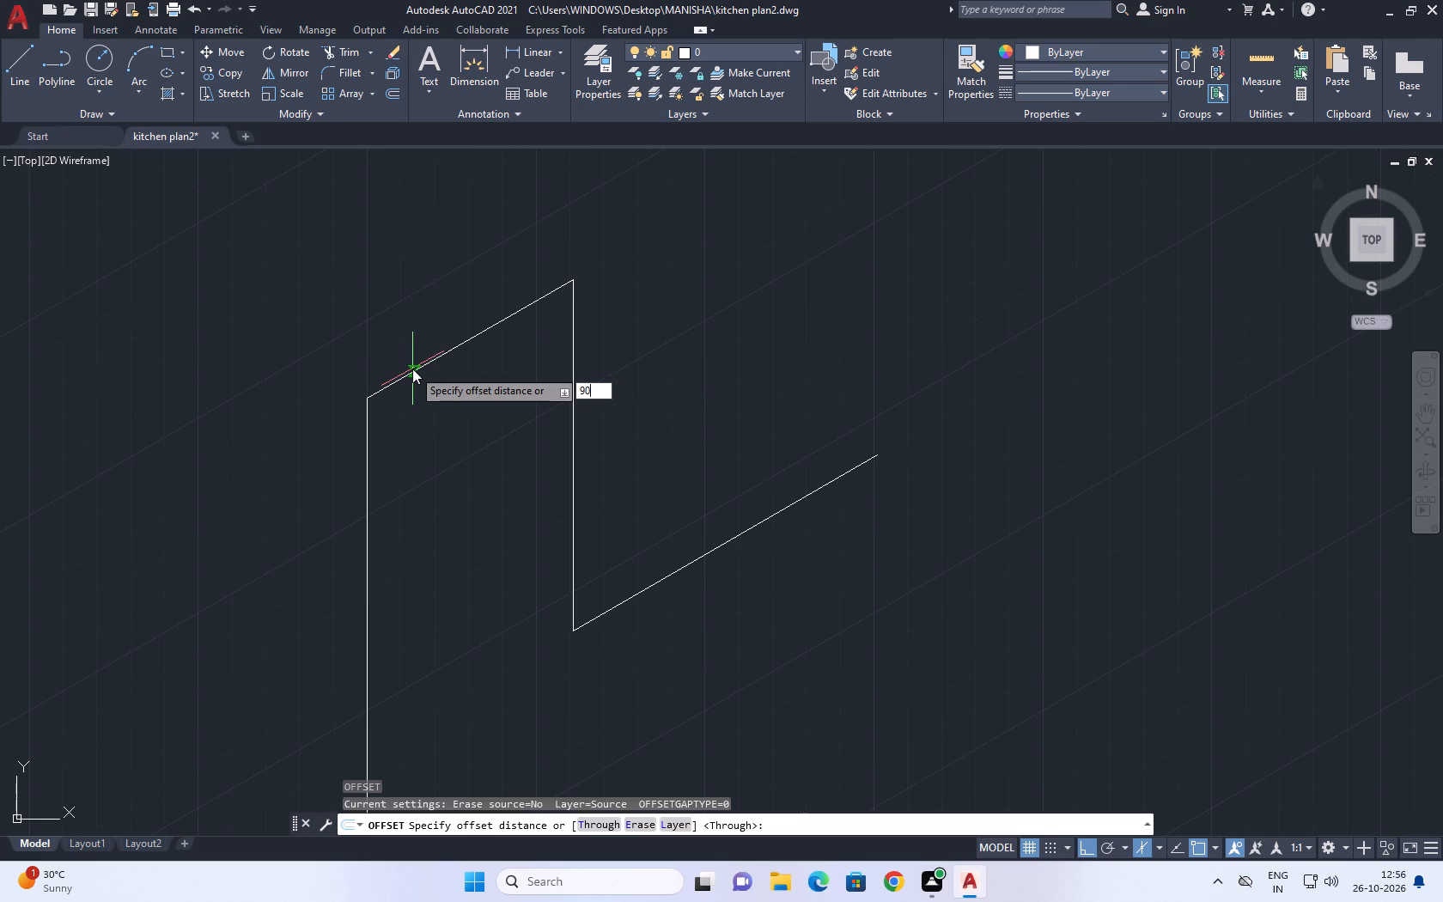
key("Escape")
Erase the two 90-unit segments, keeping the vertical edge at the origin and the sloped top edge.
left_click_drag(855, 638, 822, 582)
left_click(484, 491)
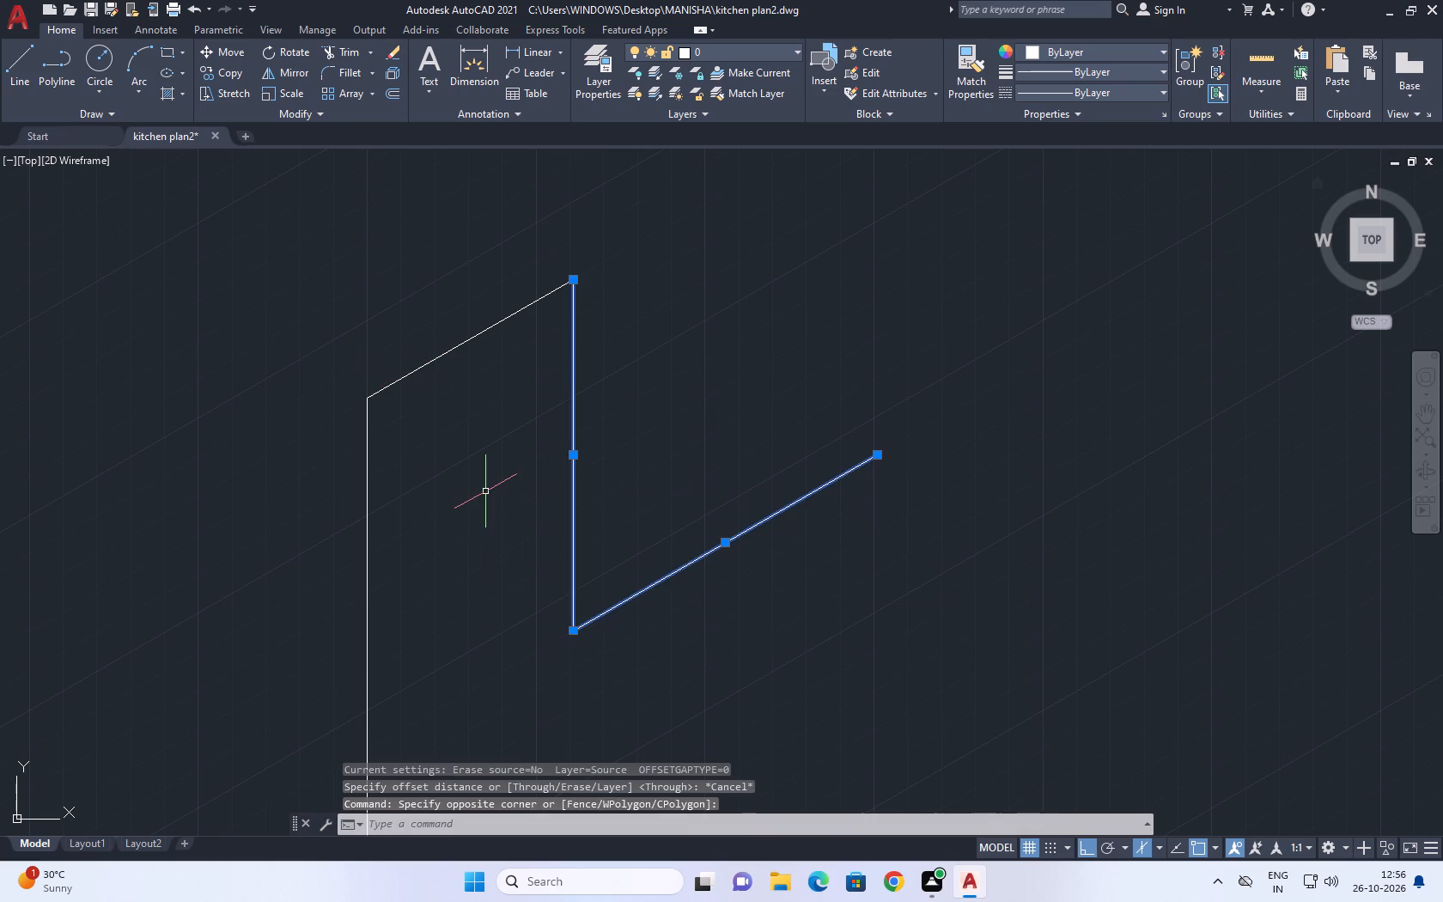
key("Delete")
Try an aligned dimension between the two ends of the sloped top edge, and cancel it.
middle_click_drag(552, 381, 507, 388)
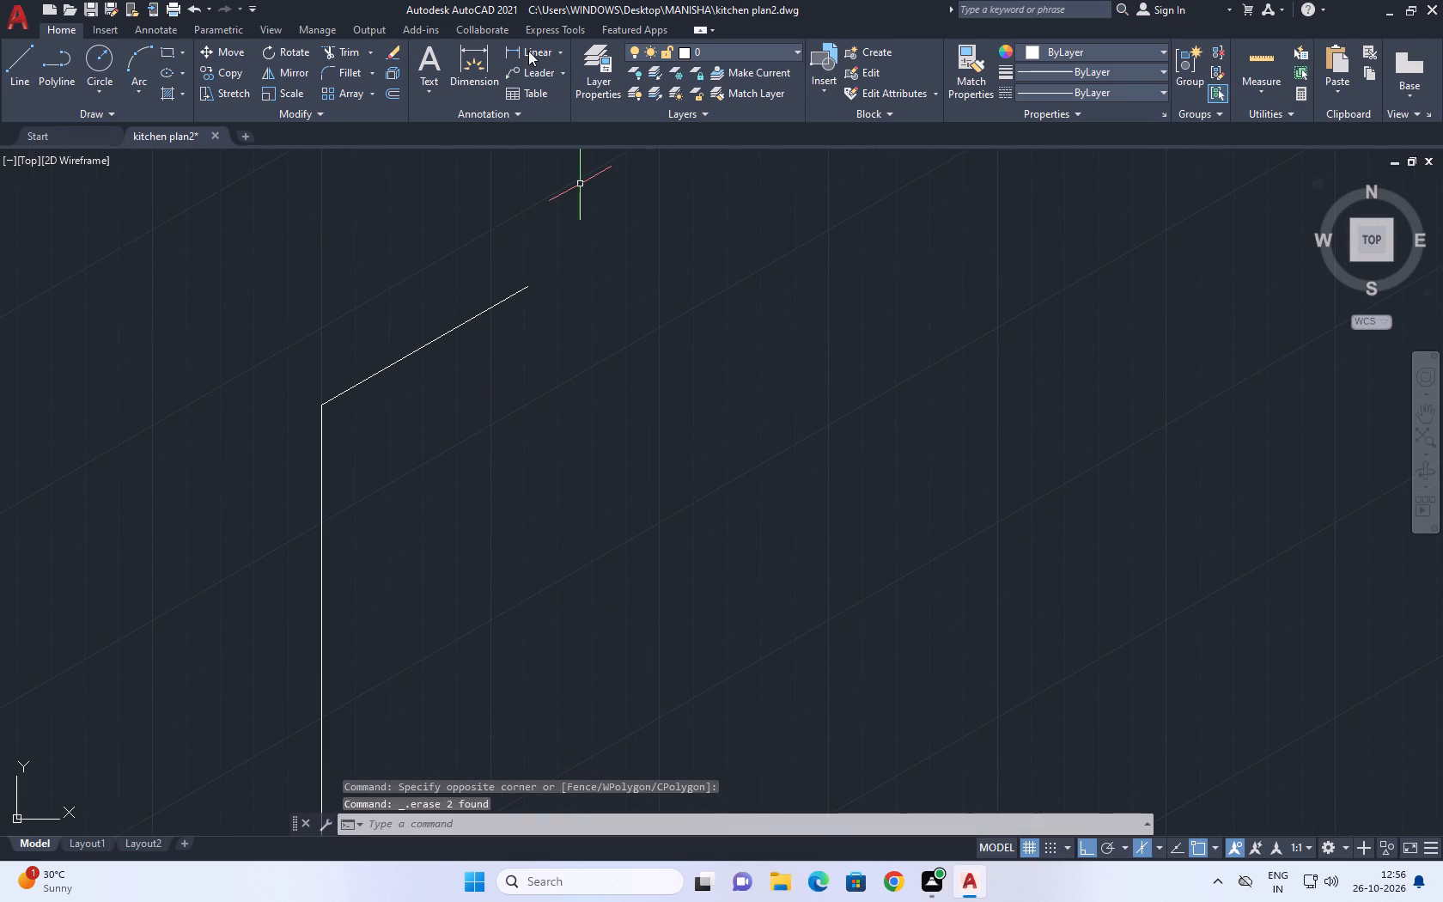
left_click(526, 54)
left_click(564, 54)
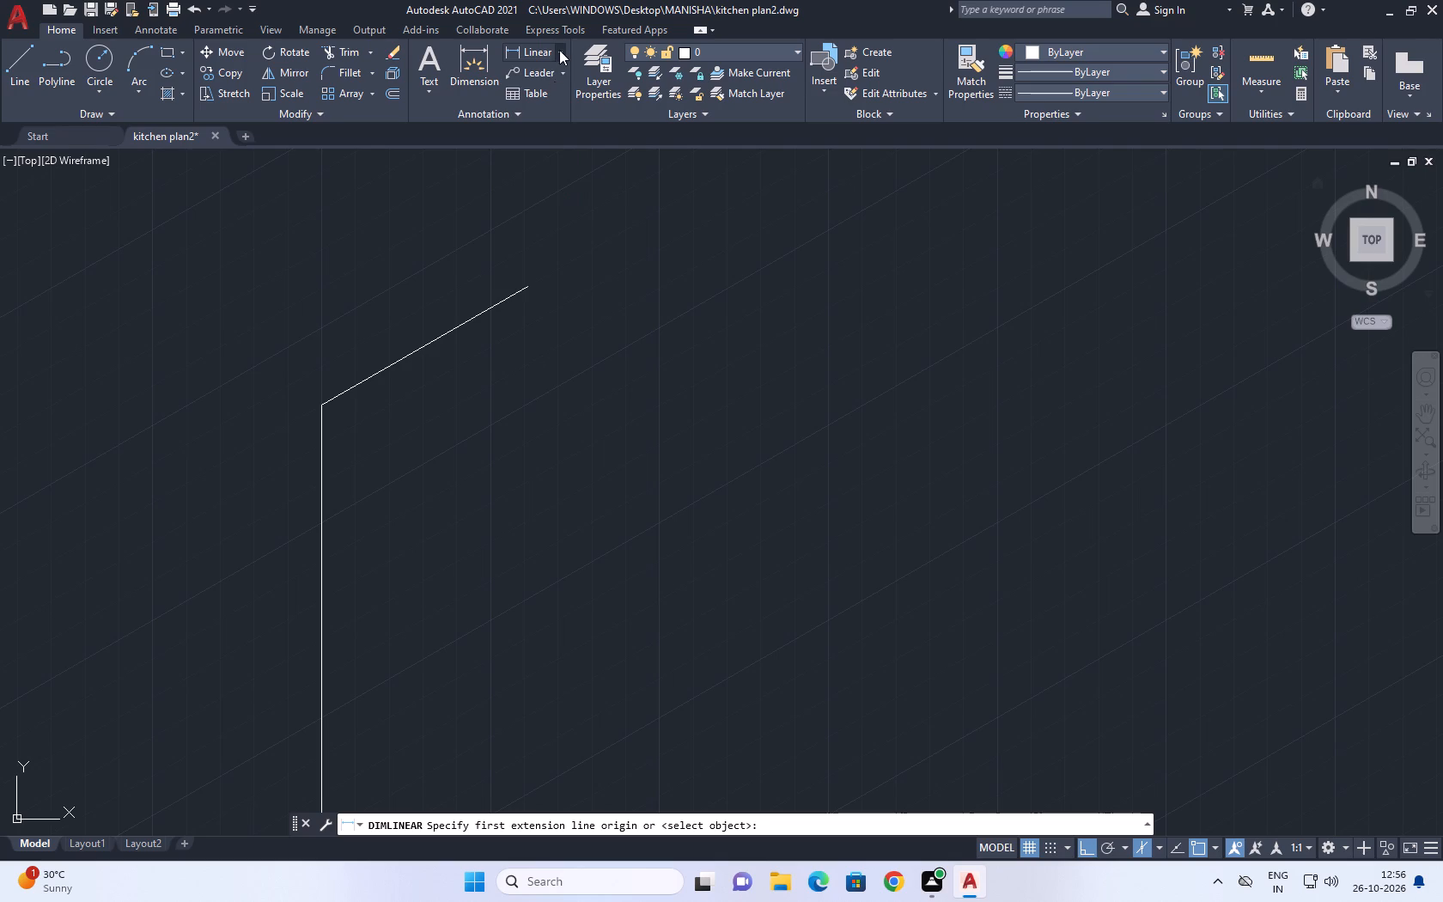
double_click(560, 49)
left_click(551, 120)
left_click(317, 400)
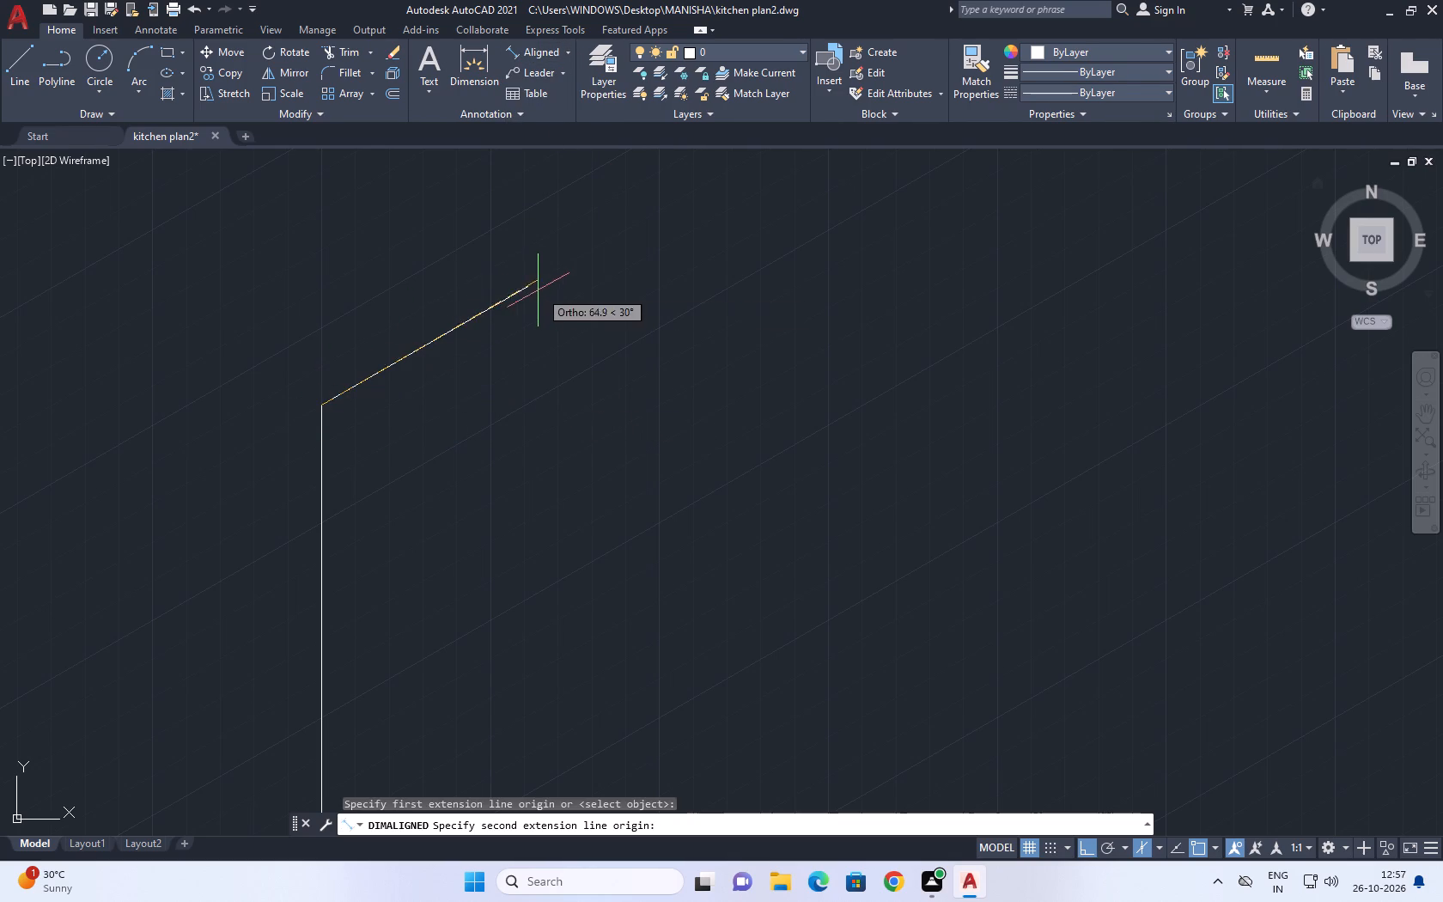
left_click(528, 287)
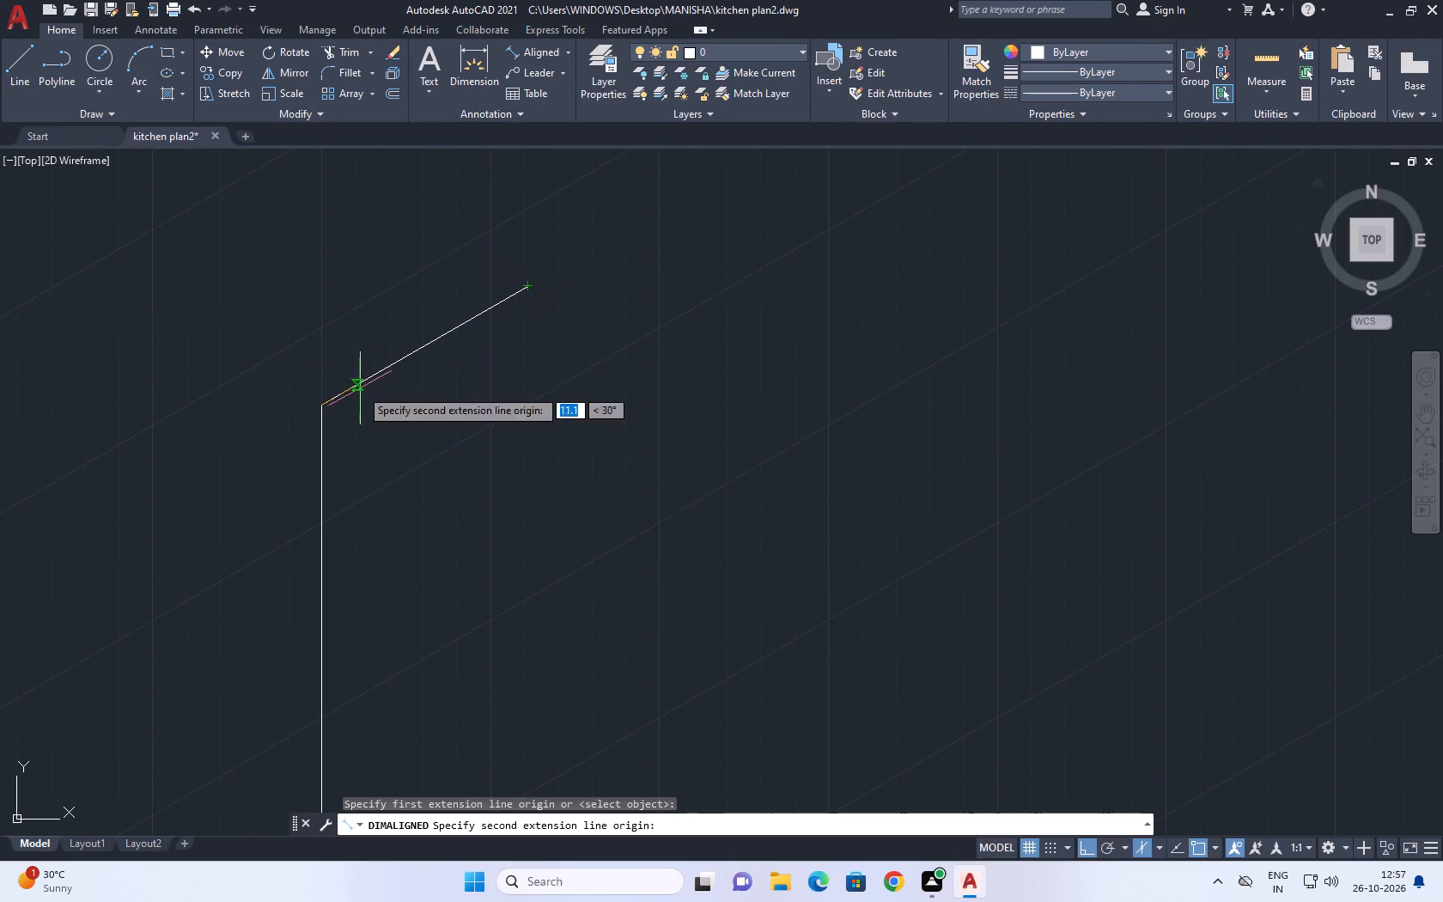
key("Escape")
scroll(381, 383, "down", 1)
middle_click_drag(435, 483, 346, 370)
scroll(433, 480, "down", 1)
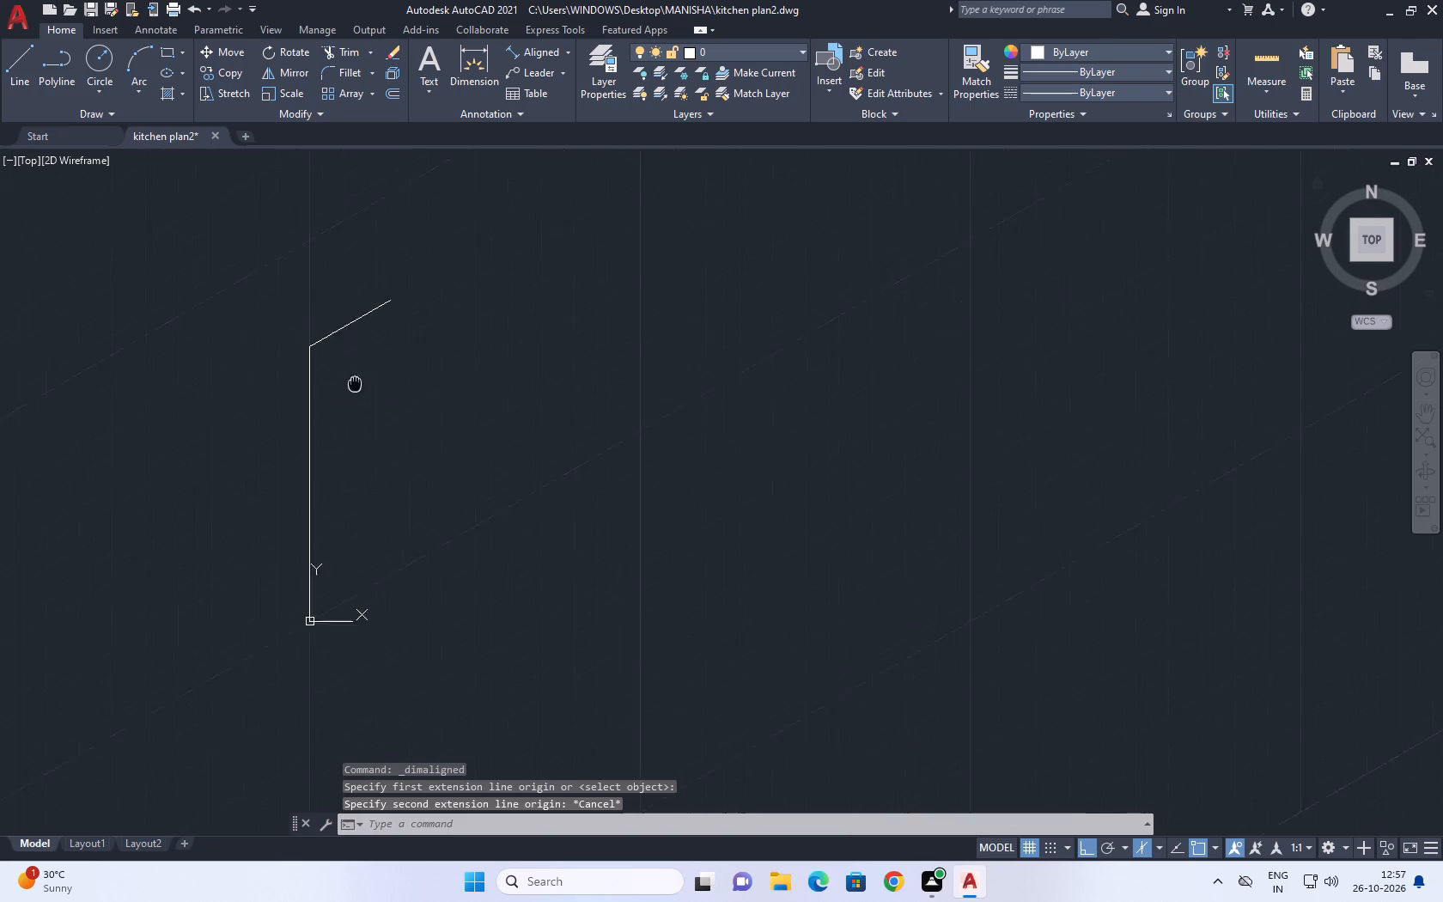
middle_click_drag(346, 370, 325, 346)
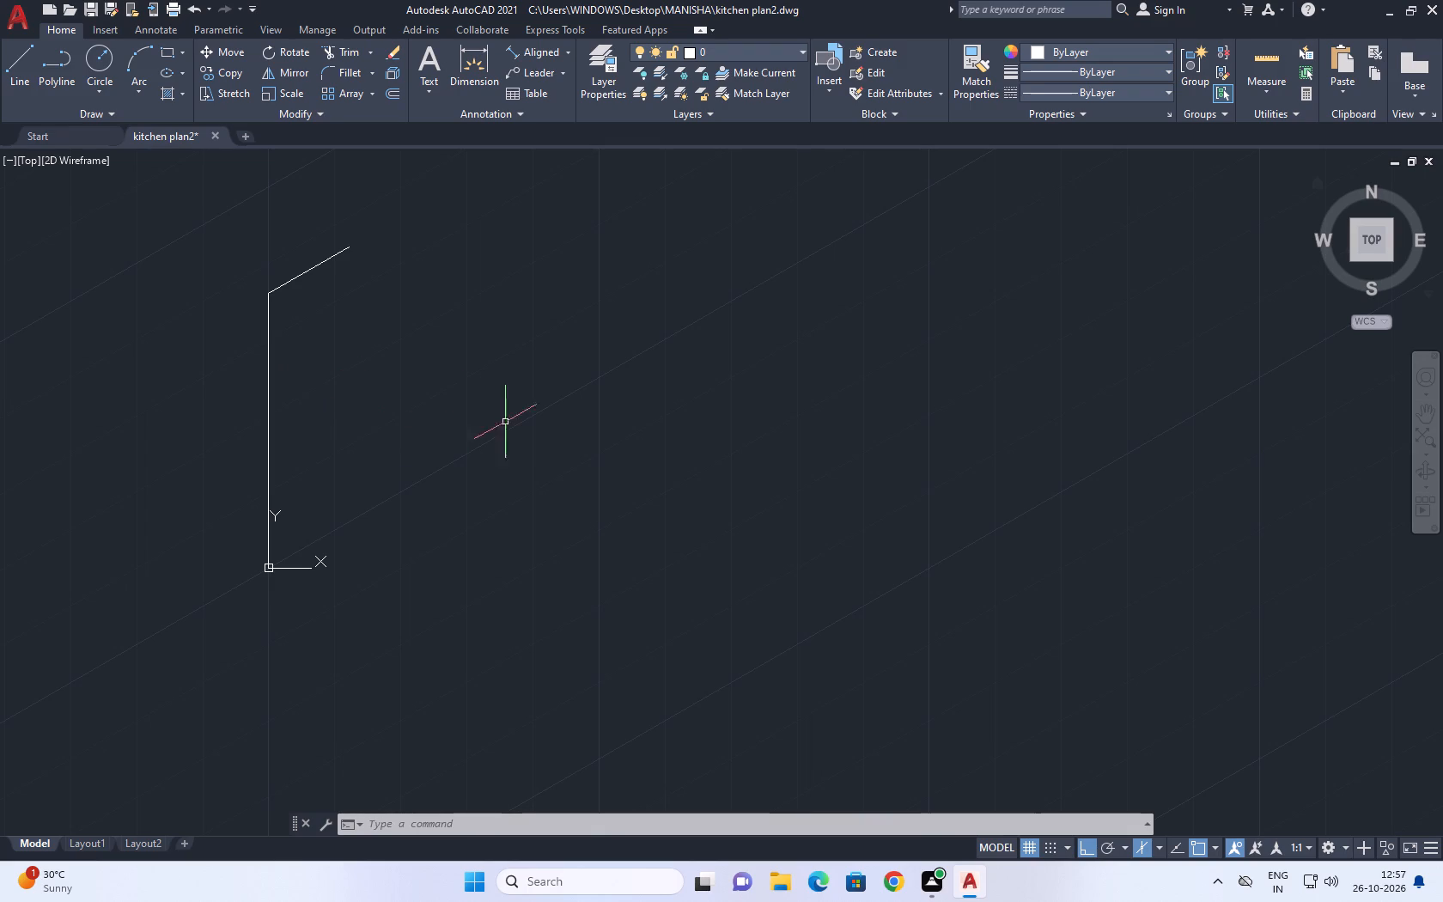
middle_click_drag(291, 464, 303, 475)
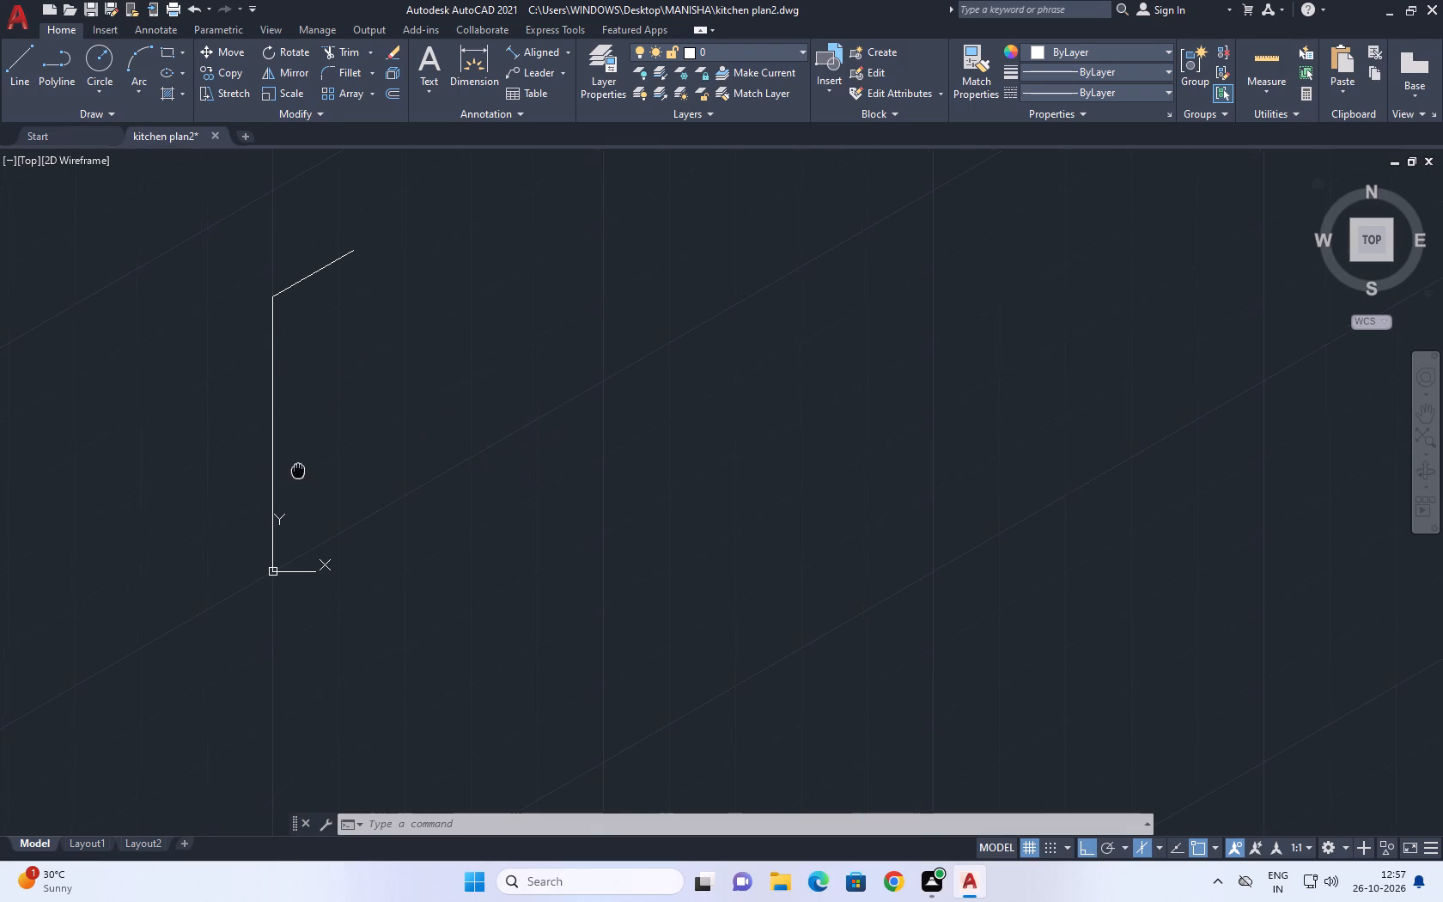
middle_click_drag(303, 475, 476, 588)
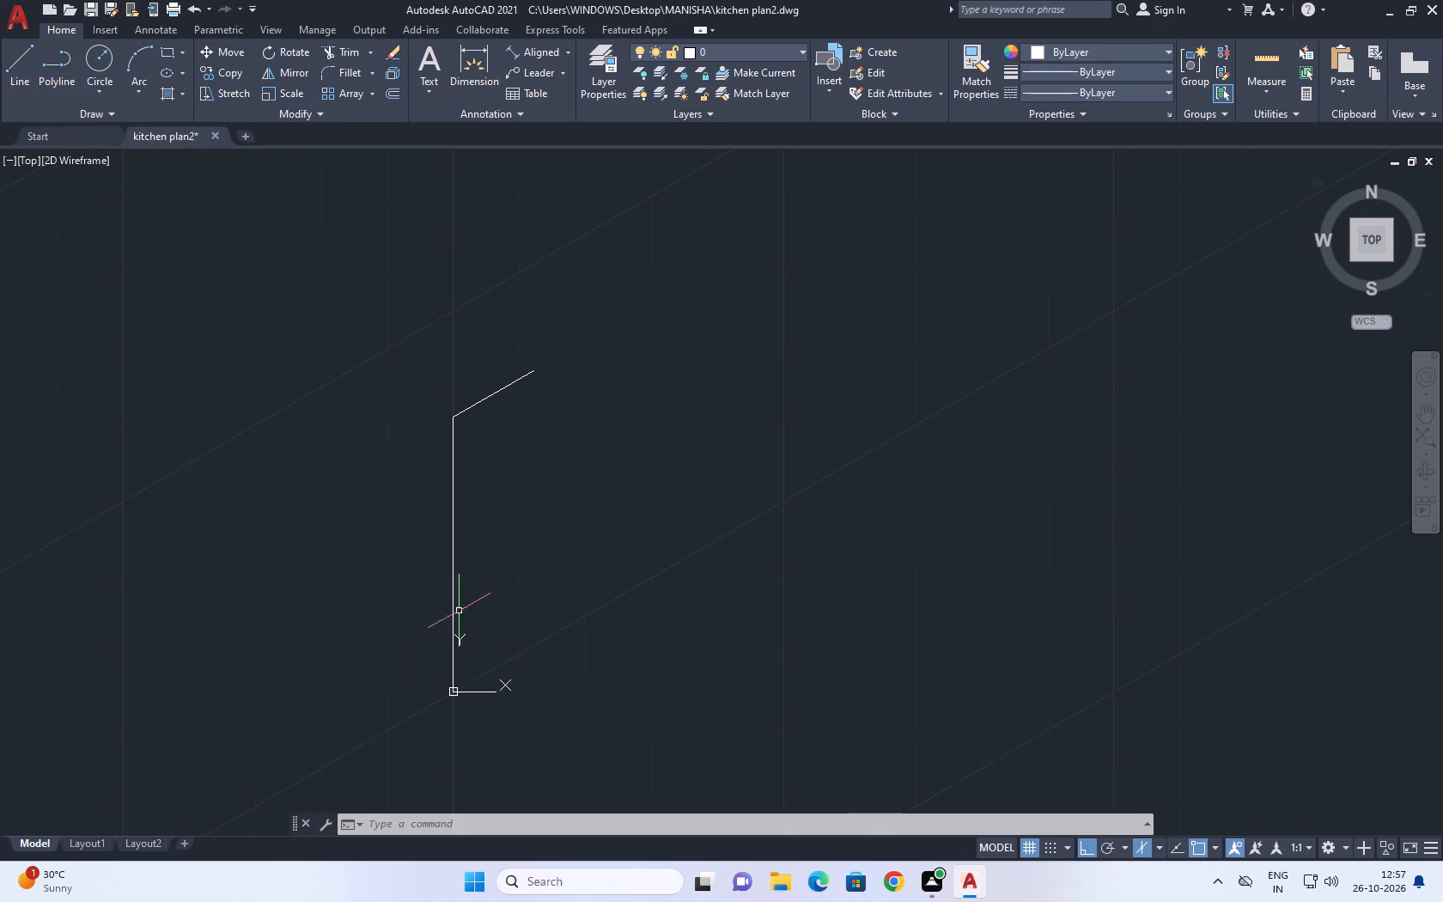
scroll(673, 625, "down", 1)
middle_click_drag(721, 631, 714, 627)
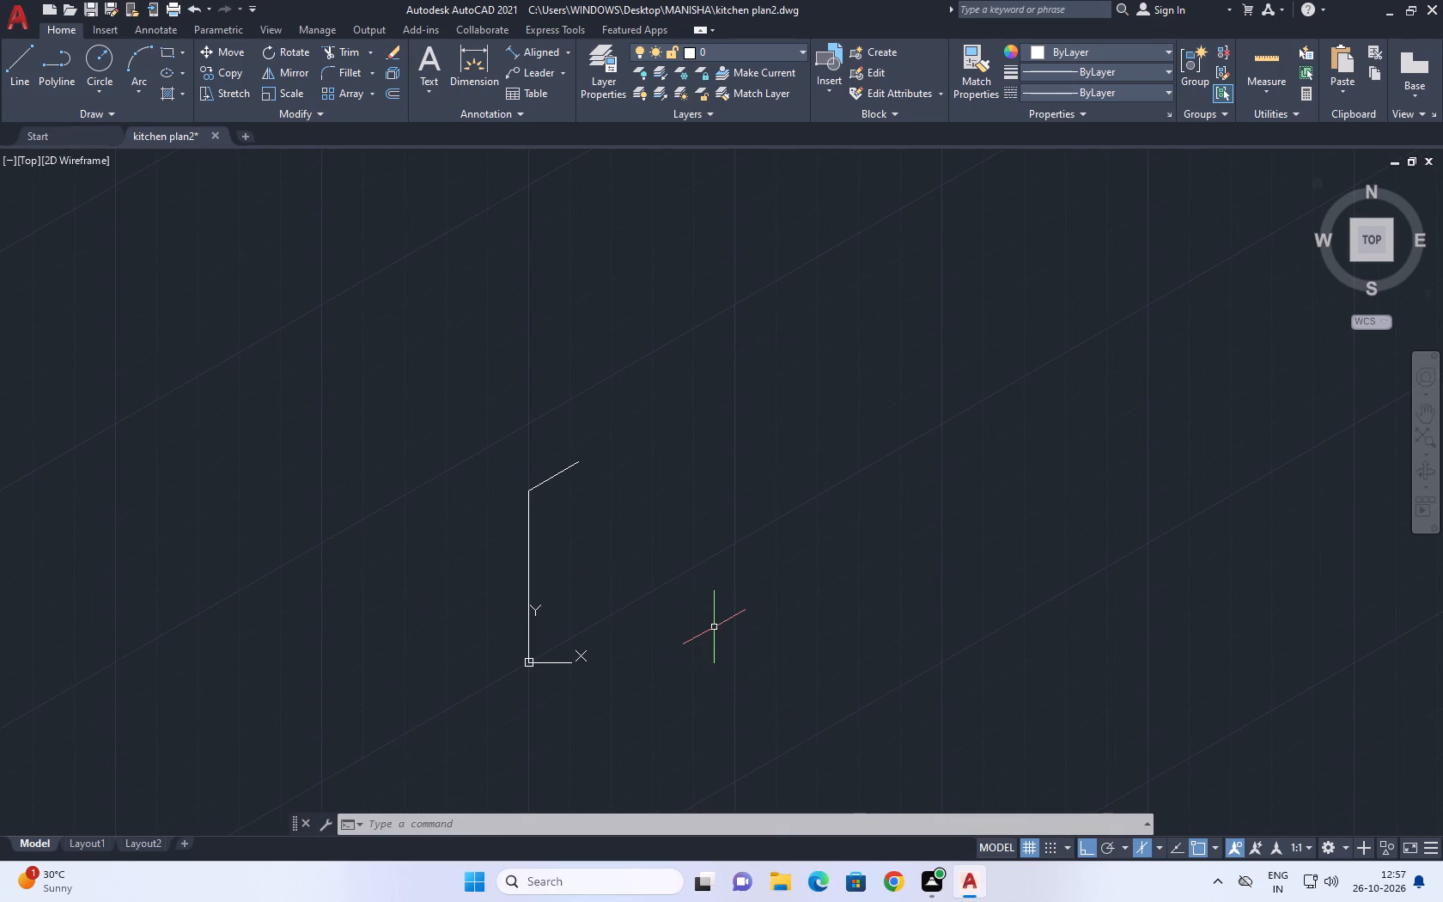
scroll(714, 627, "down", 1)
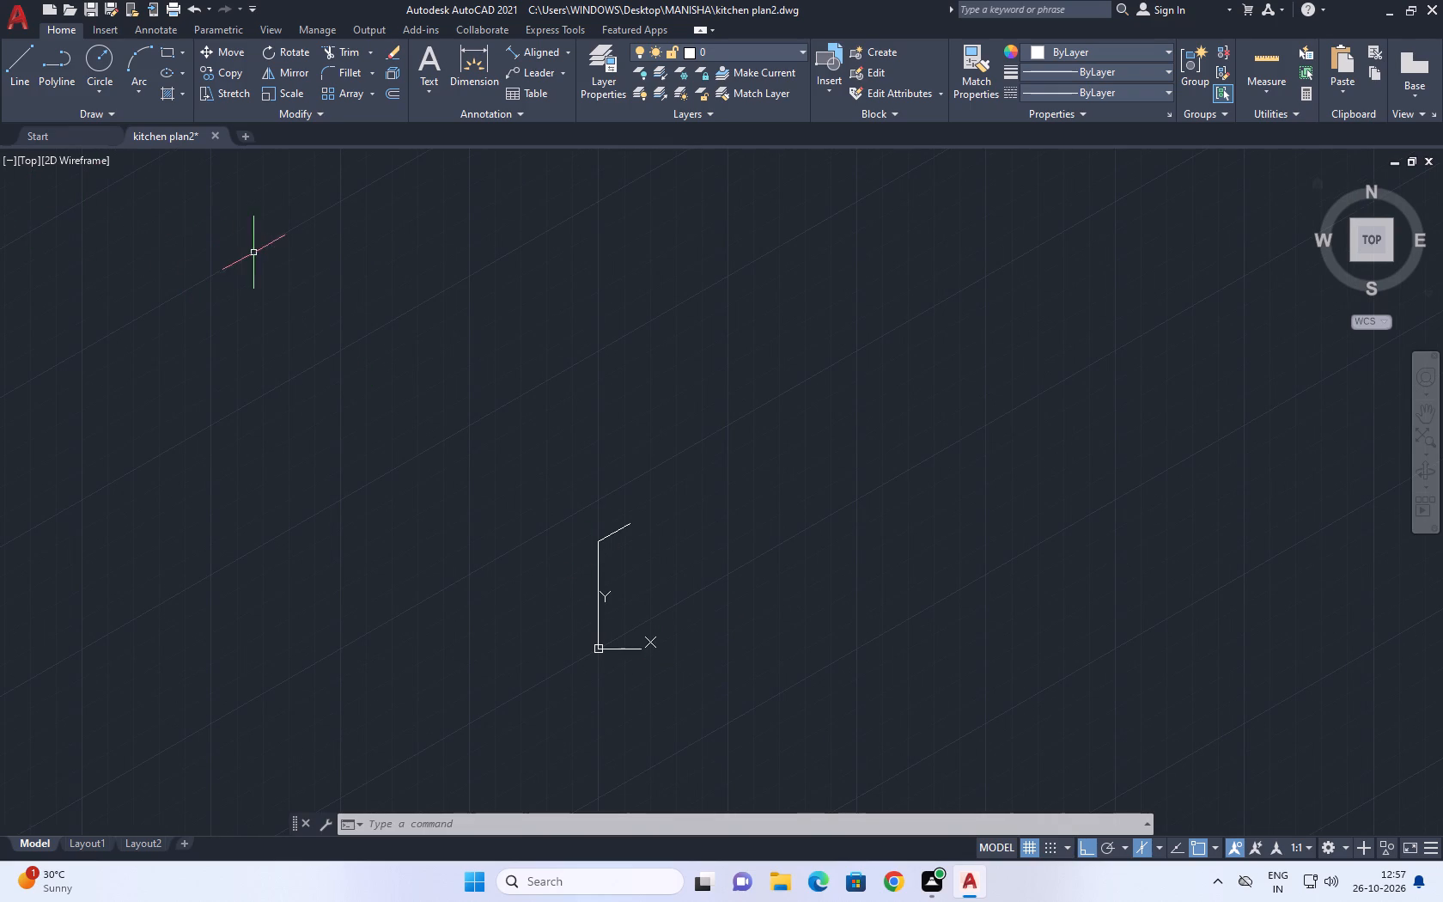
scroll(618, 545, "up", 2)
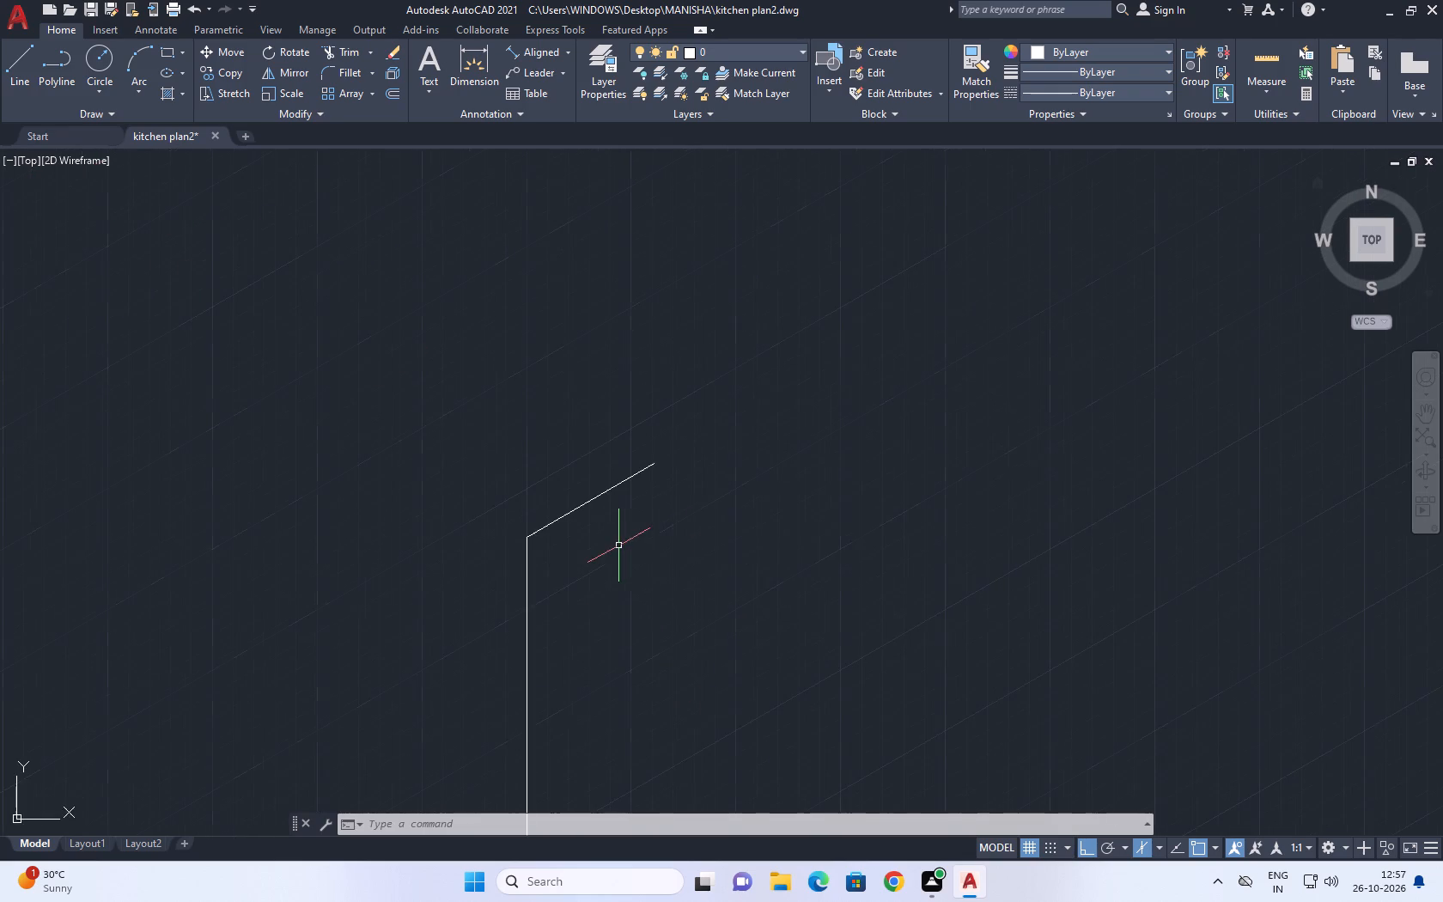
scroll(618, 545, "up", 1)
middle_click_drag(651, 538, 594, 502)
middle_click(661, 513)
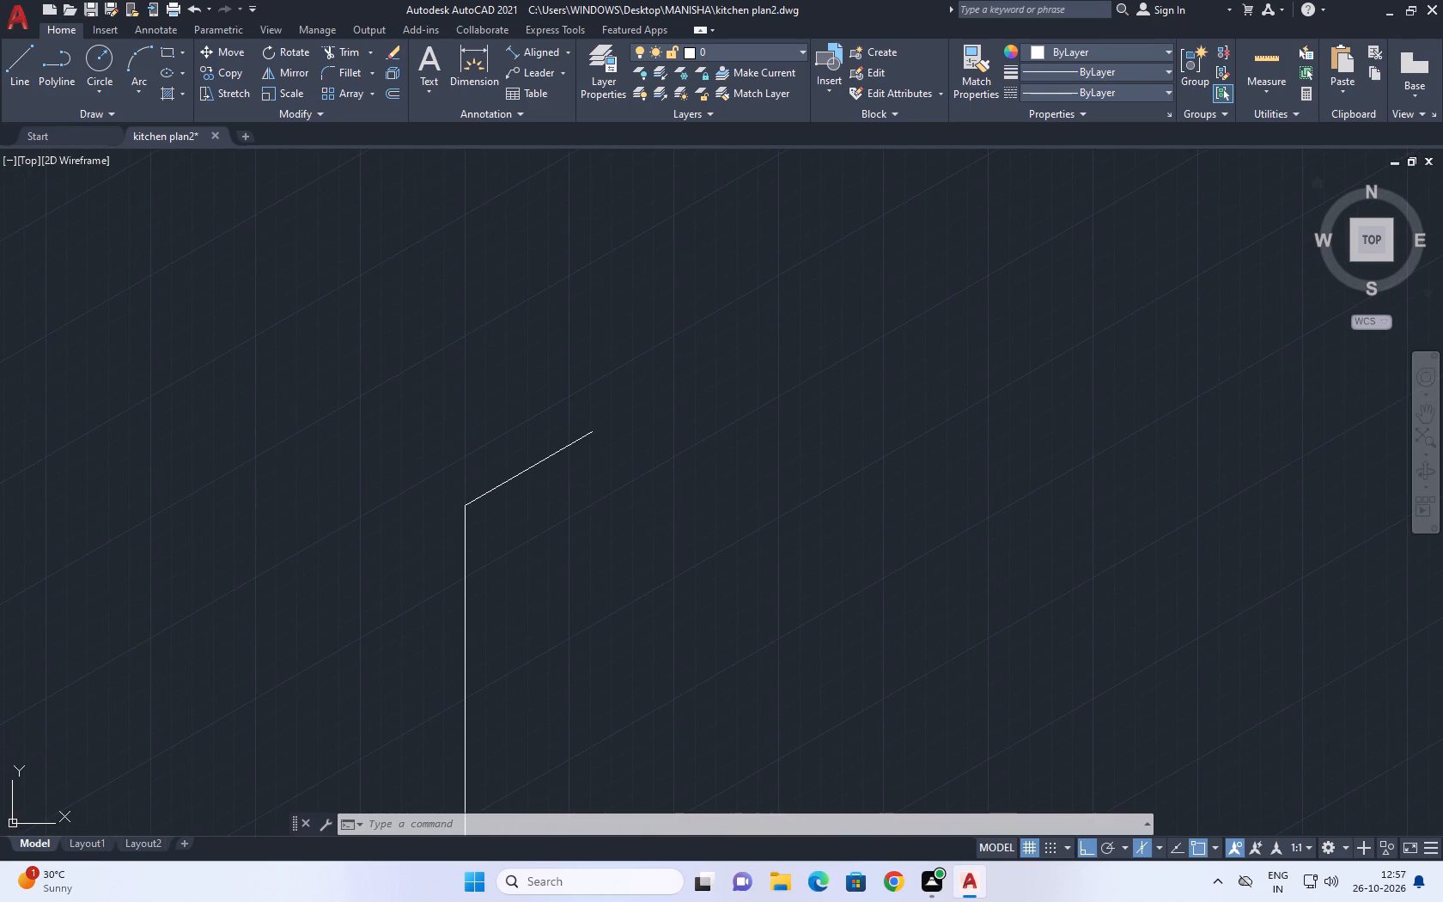
Erase the vertical edge at the origin together with its sloped top edge.
scroll(613, 509, "down", 2)
middle_click_drag(726, 515, 545, 472)
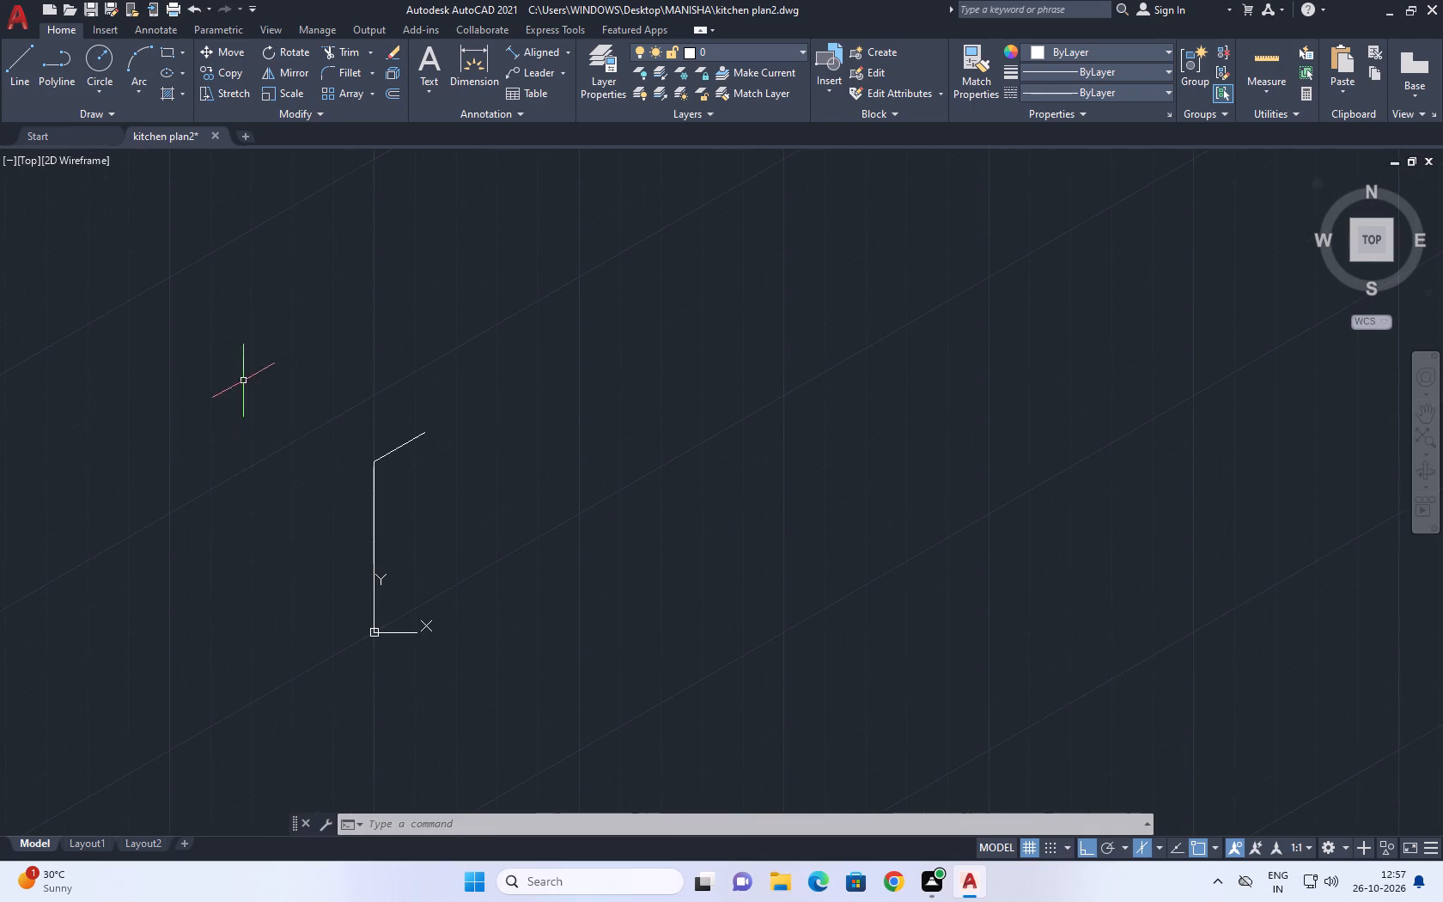
left_click(243, 375)
left_click_drag(599, 814, 597, 802)
left_click(557, 673)
key("Delete")
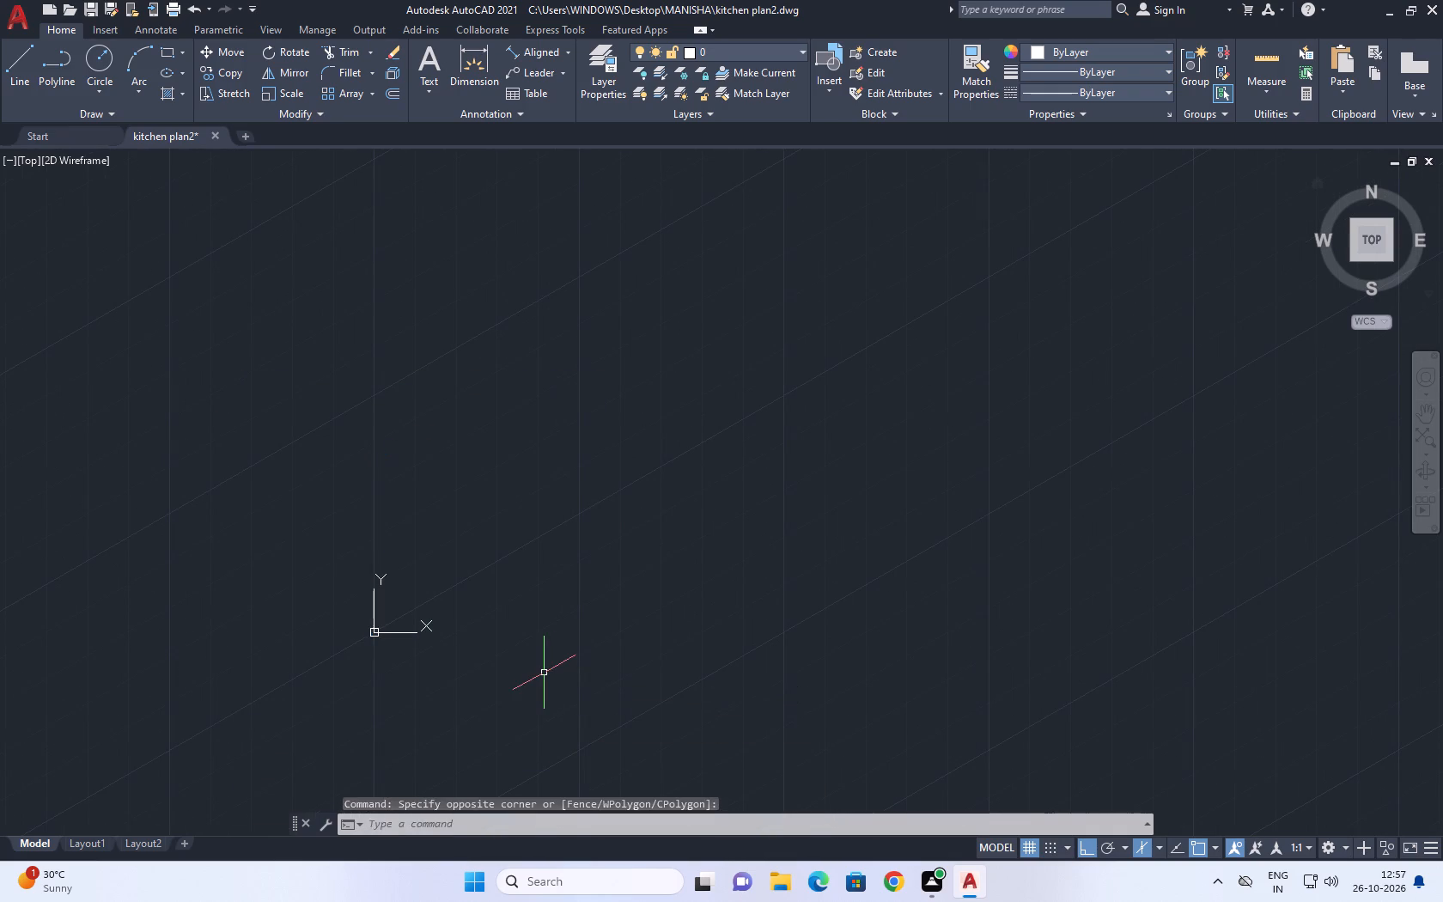
Start a new line at a free point up and right of the origin, with a 61-unit first segment at 30°.
middle_click_drag(485, 554, 274, 643)
type("l")
key("space")
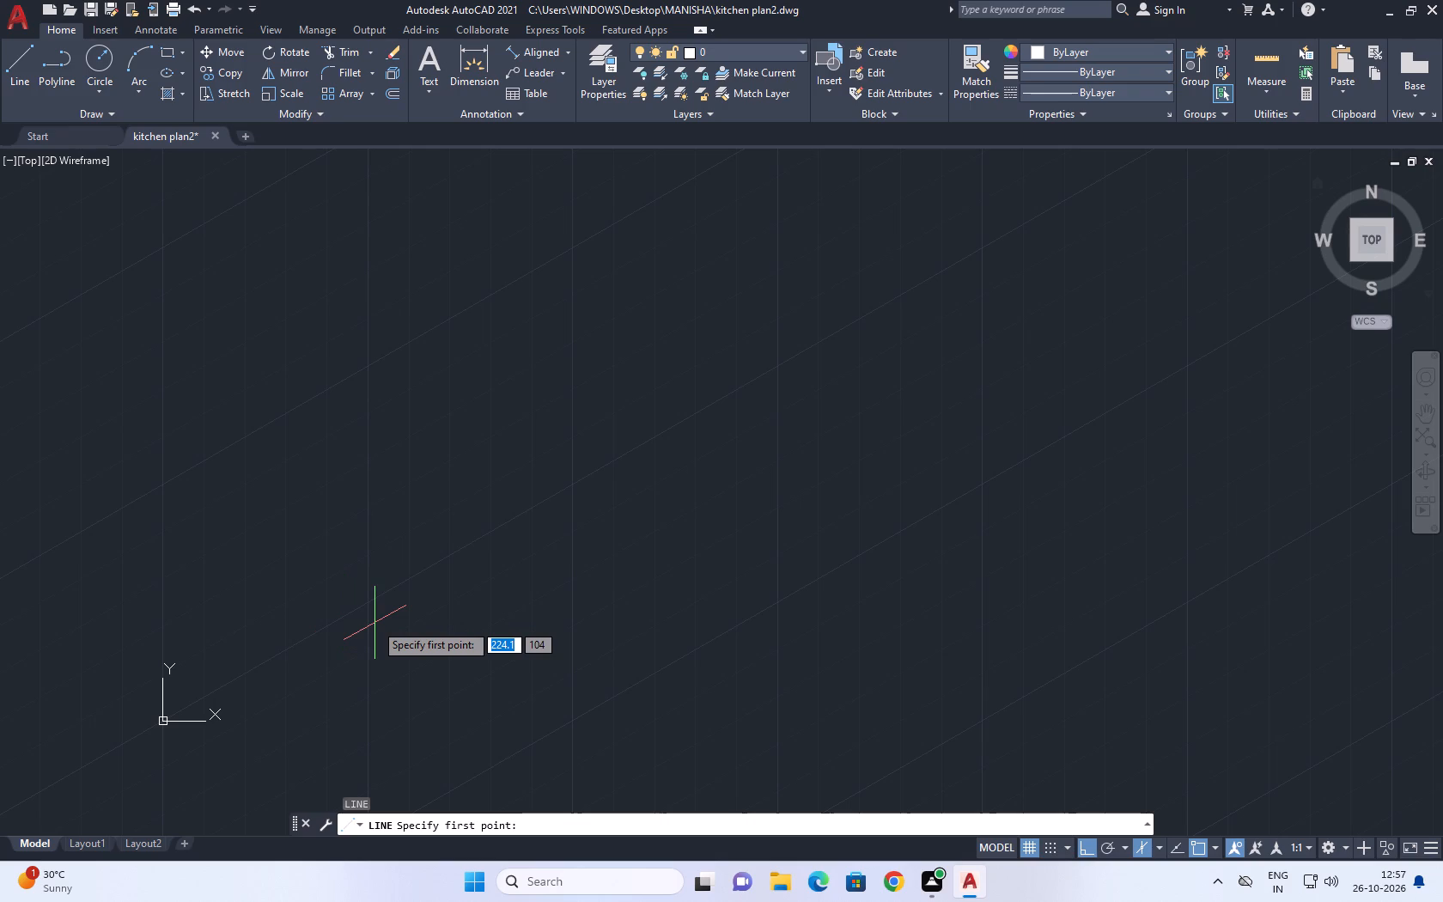
left_click(525, 552)
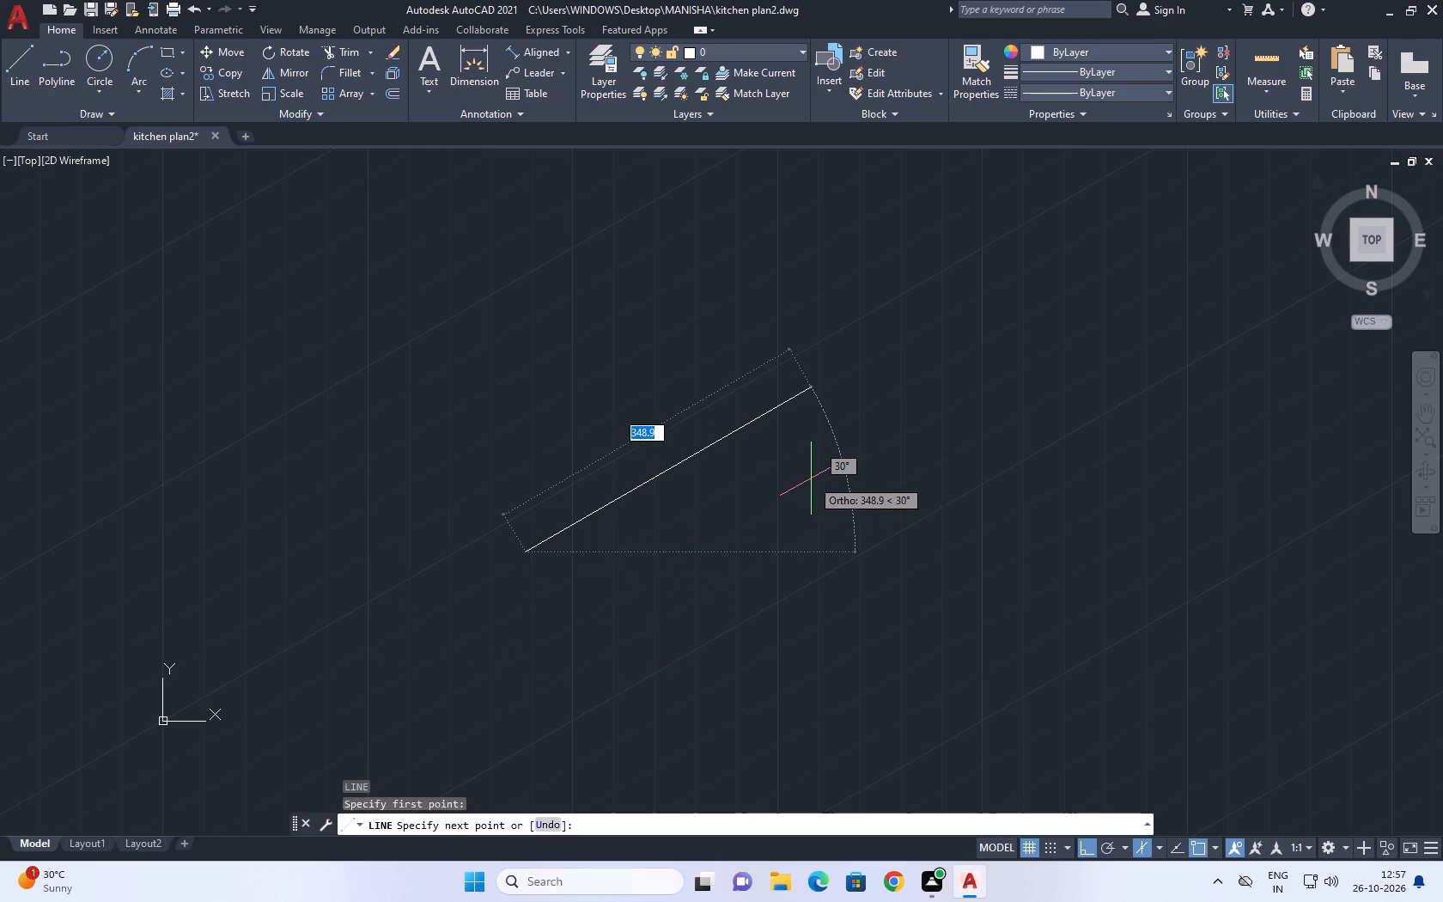
type("60")
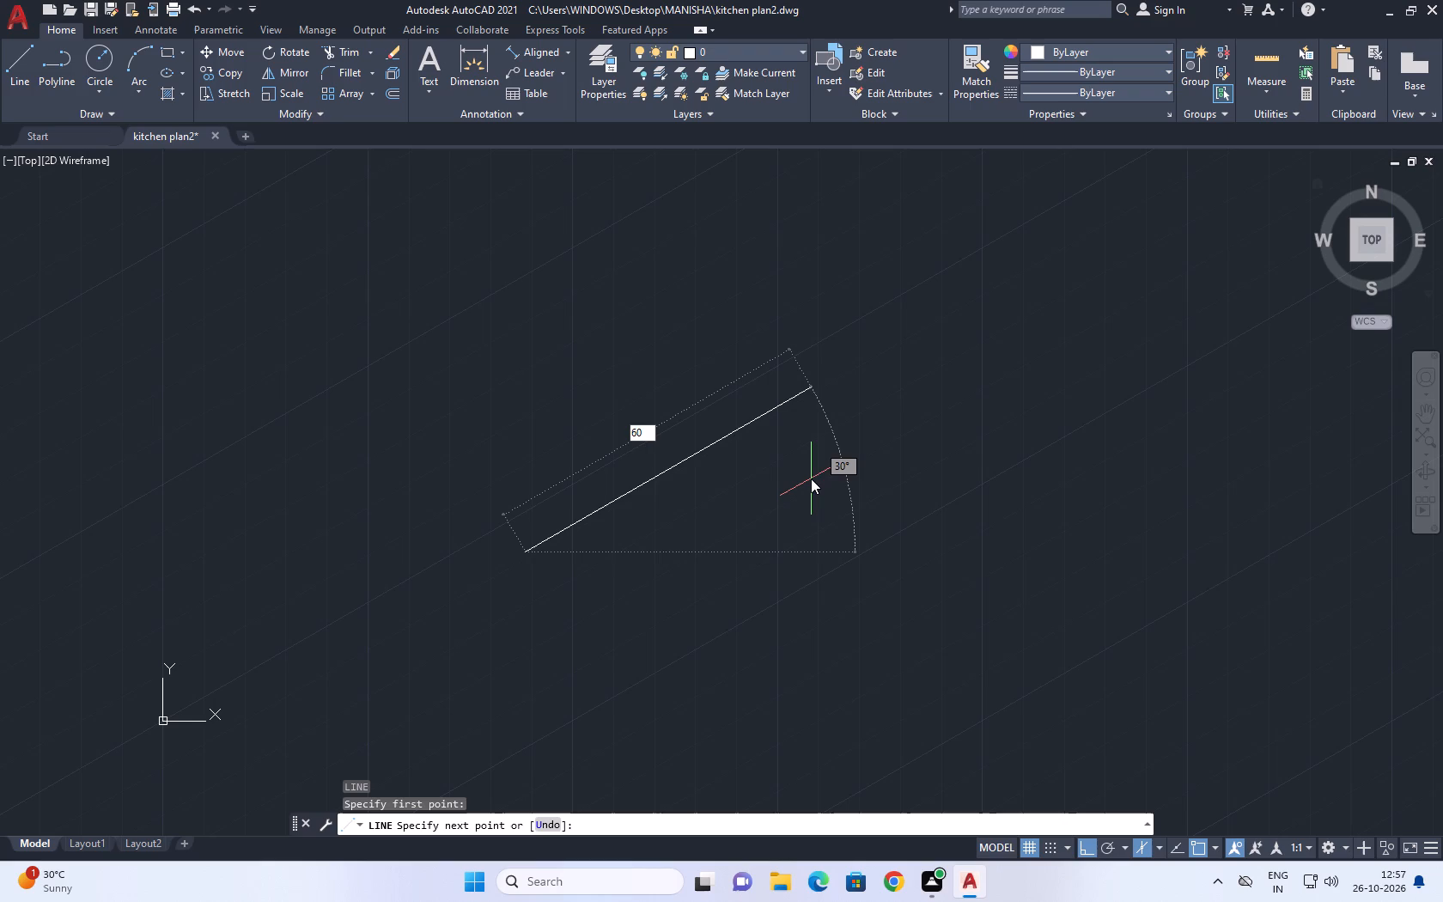
key("BackSpace")
key("1")
key("Return")
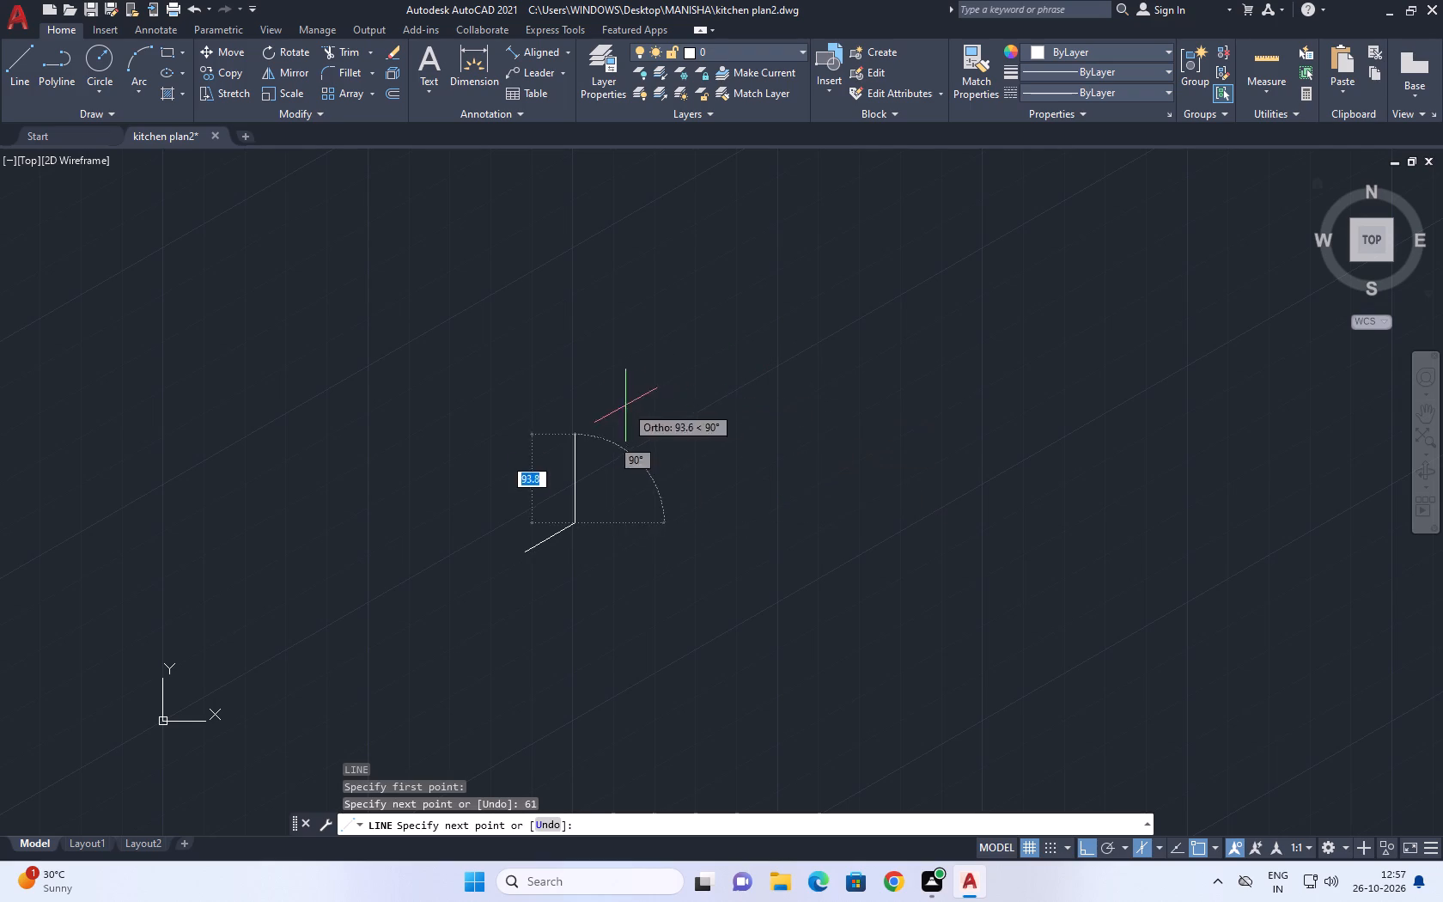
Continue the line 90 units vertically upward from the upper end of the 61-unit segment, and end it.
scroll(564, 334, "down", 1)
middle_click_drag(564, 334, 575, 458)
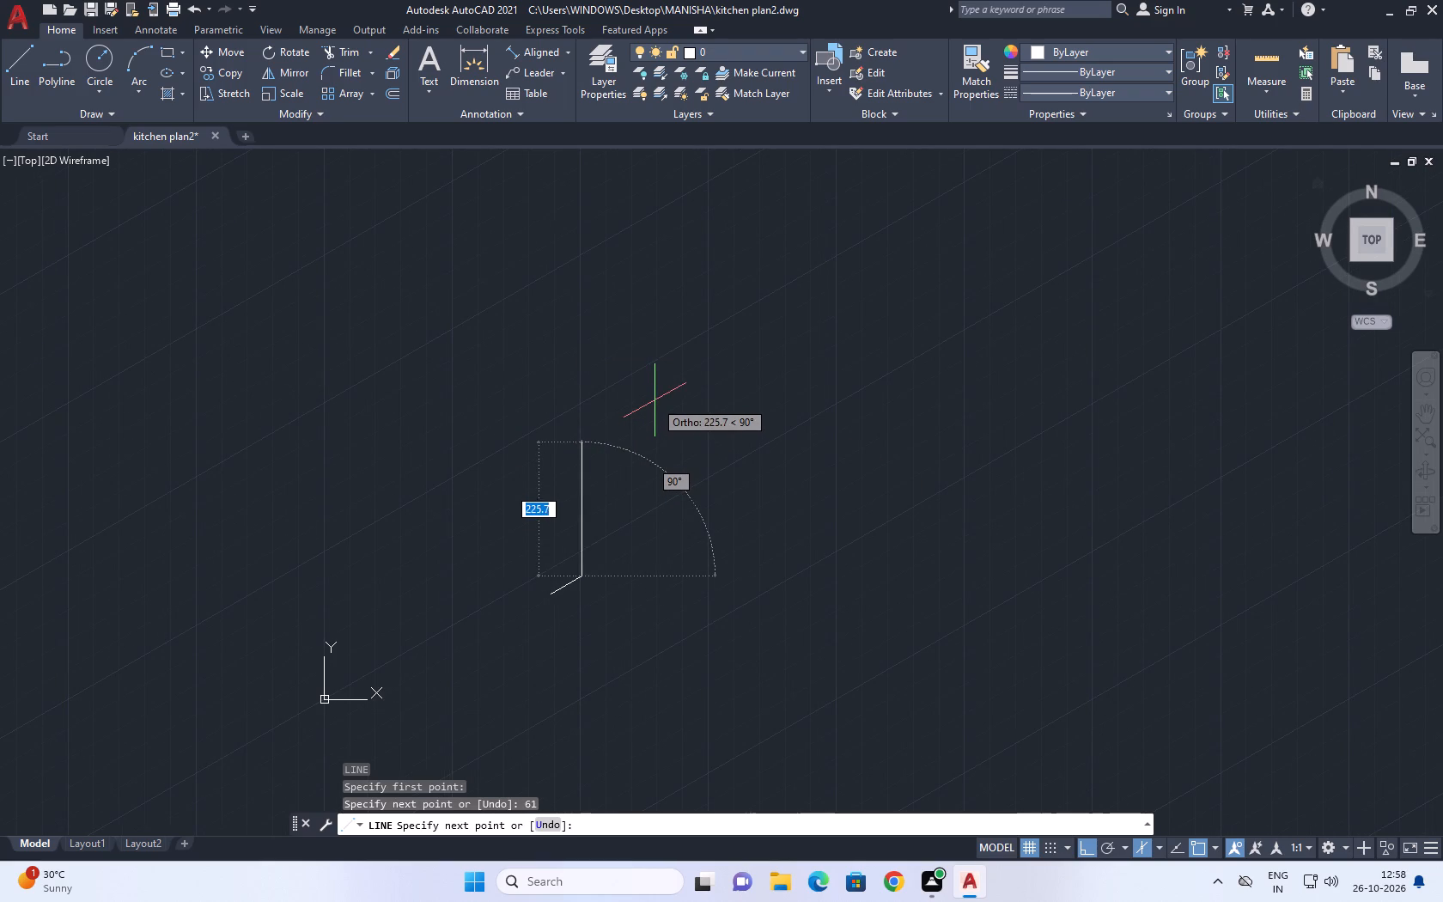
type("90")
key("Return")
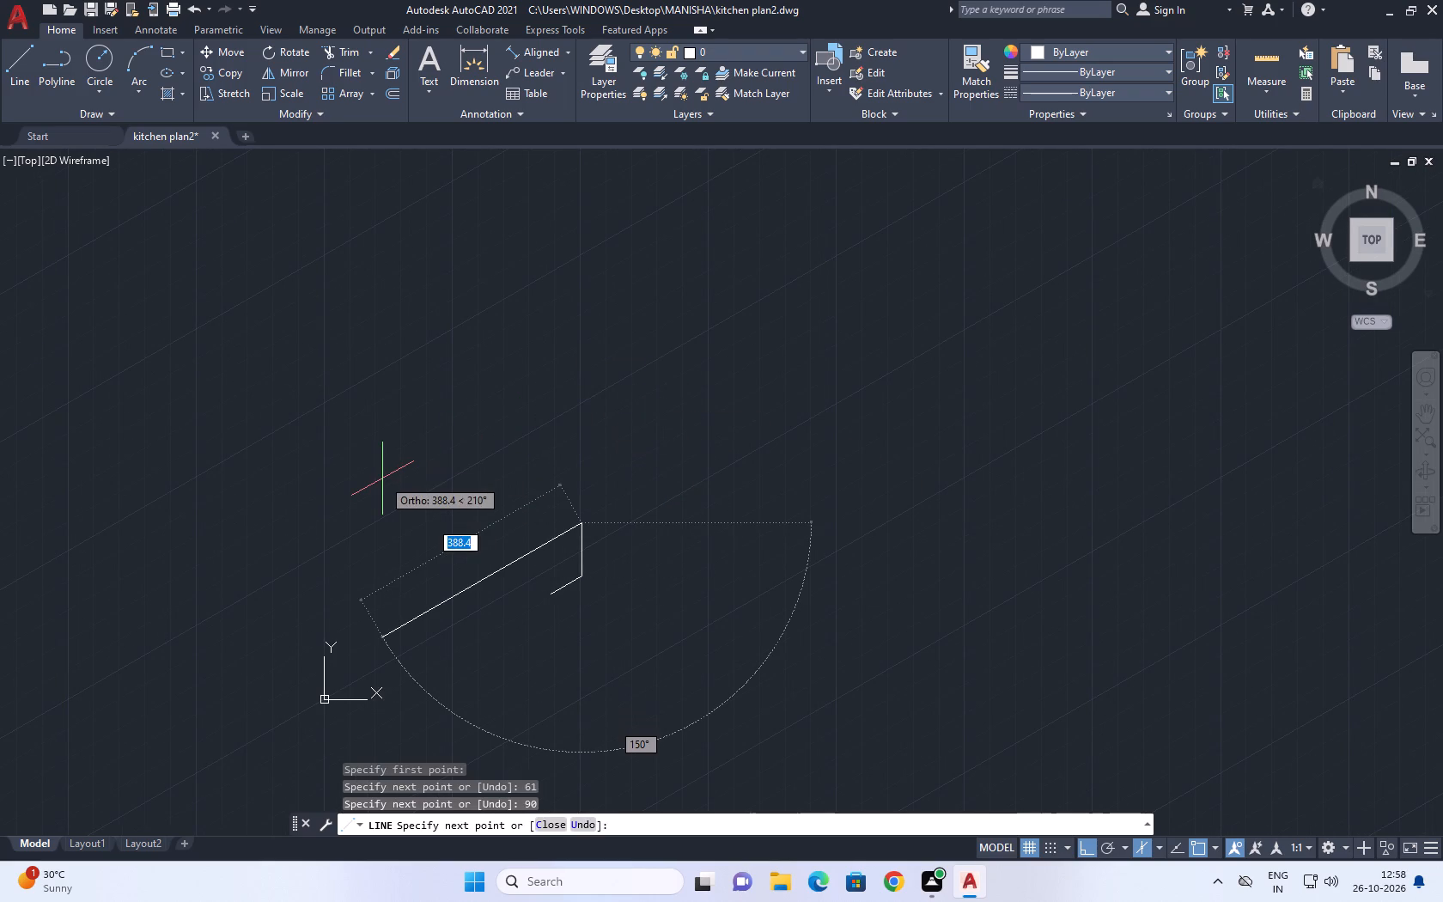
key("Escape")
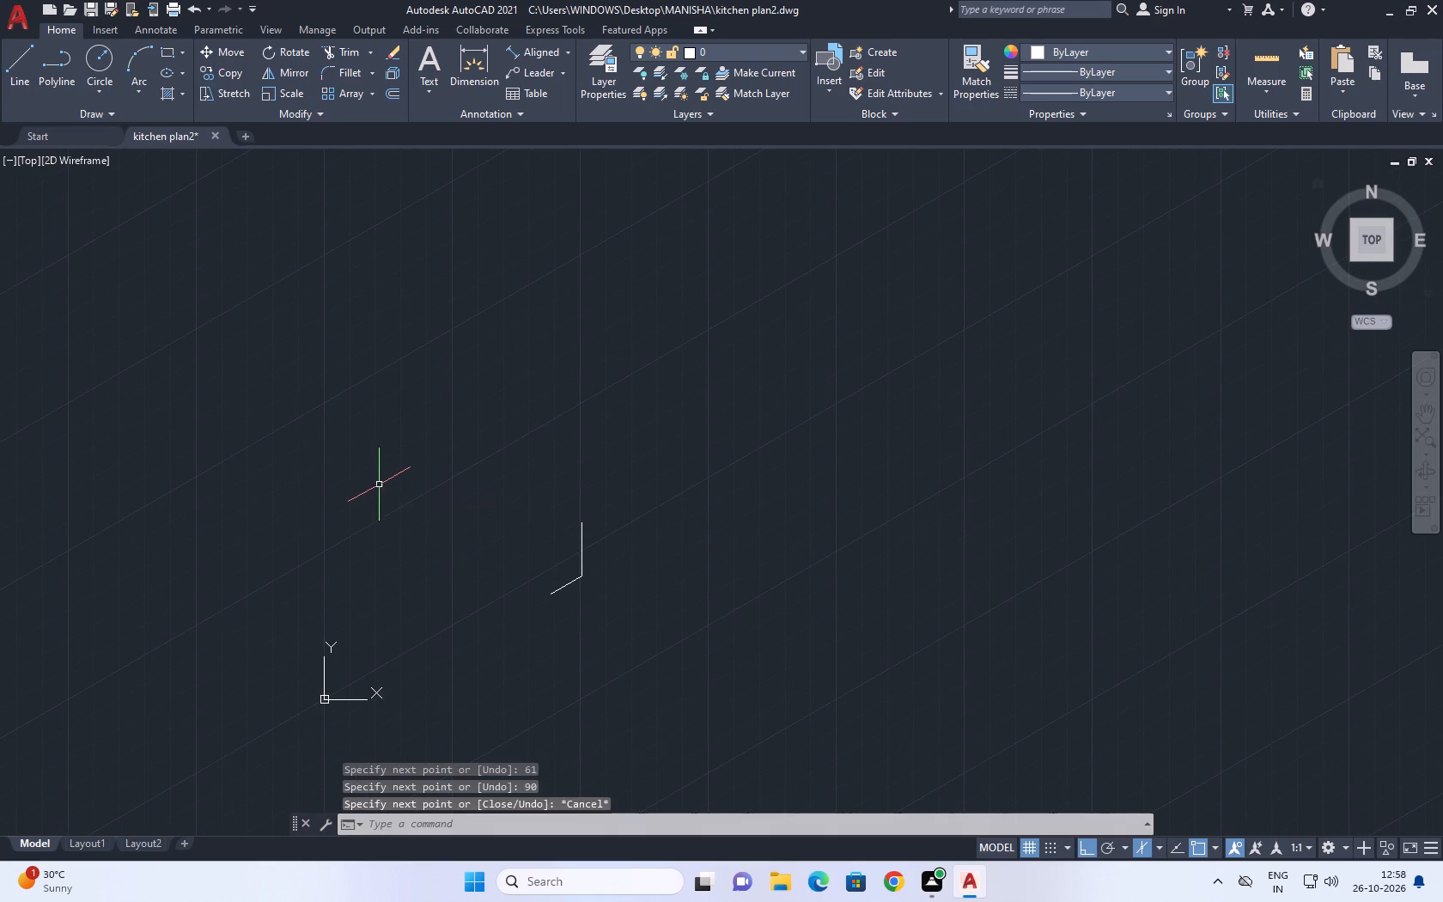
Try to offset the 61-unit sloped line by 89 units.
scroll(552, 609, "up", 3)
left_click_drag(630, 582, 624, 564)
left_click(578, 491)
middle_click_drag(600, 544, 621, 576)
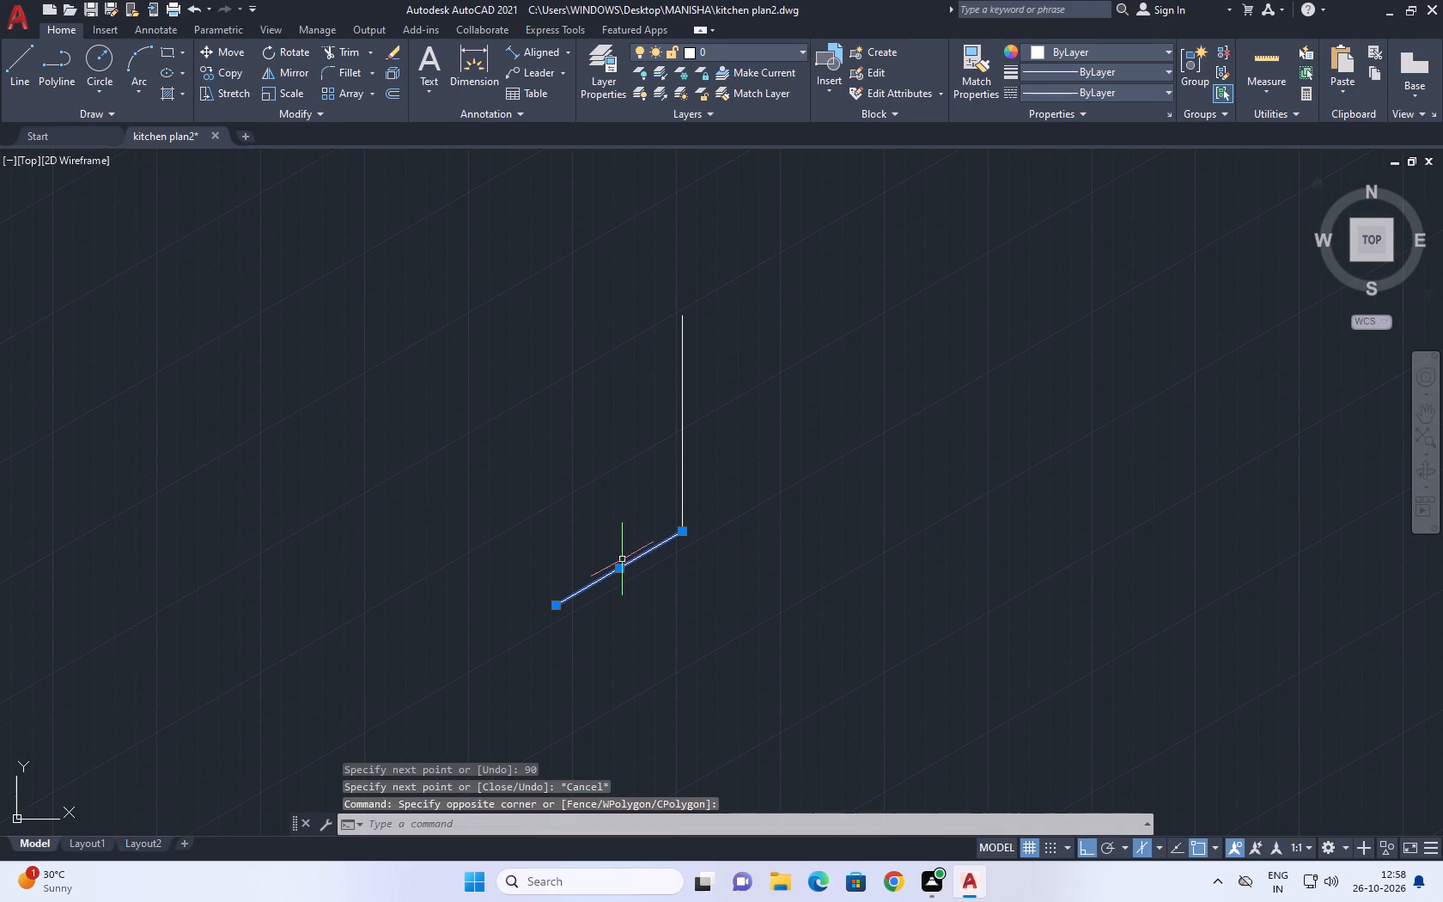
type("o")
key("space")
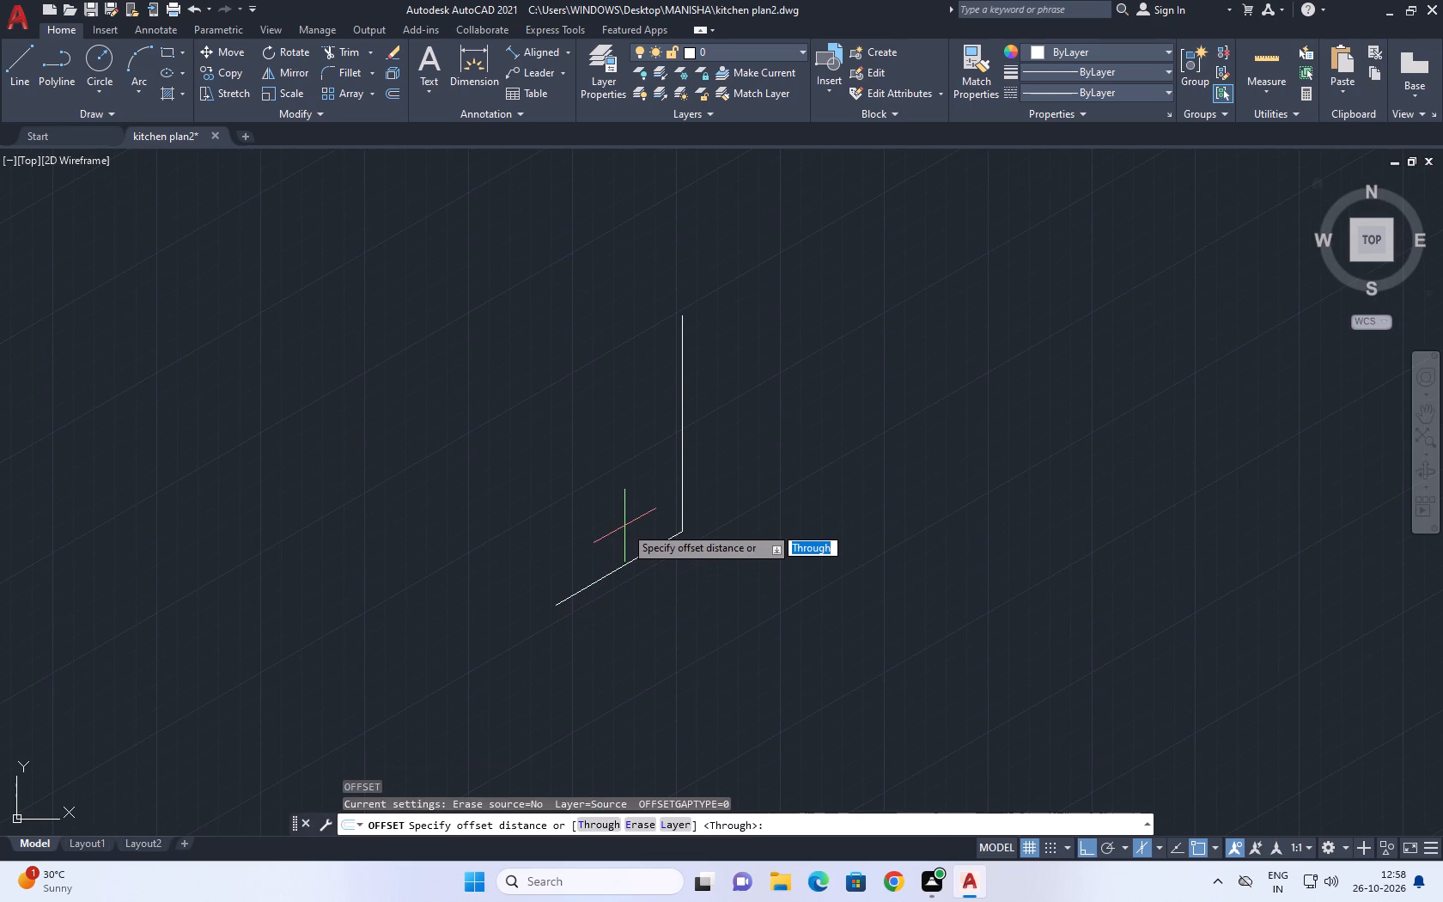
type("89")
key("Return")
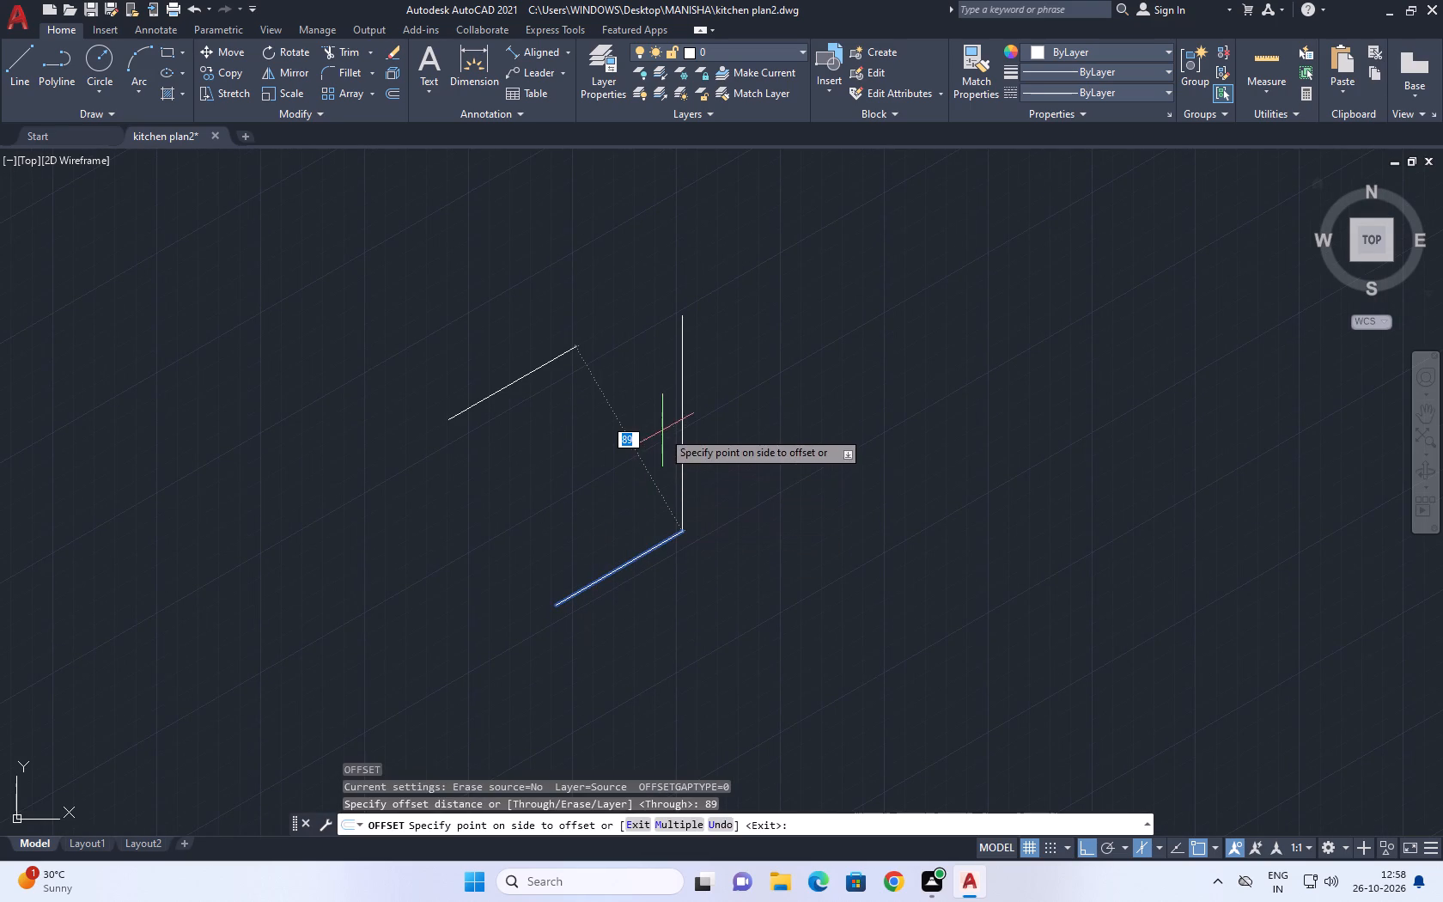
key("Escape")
Copy the 61-unit sloped line 89 units vertically upward from its upper endpoint.
left_click(625, 589)
left_click(586, 527)
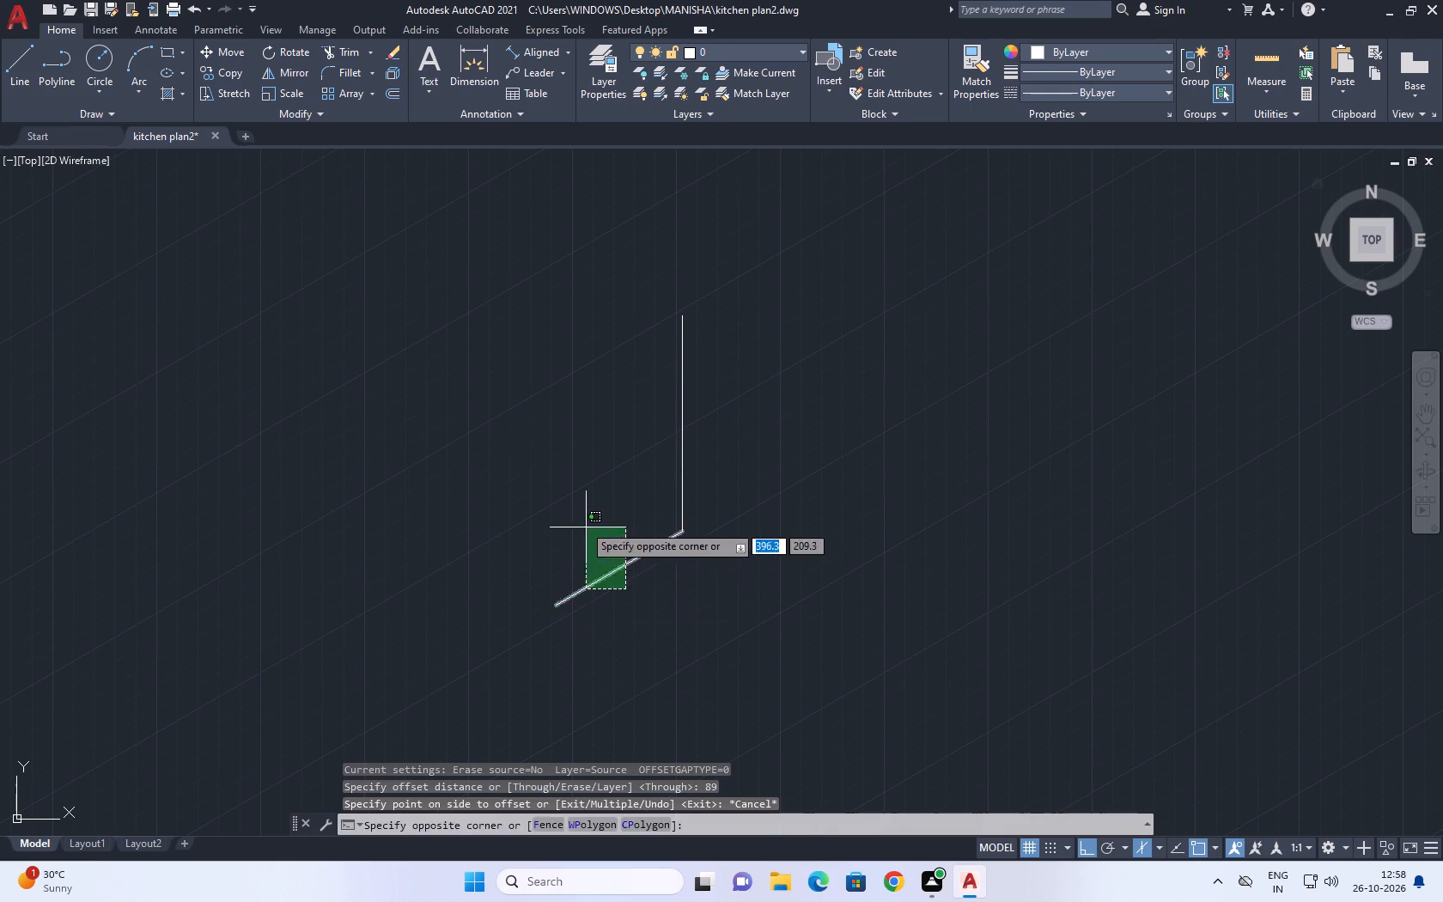
key("c")
key("o")
key("space")
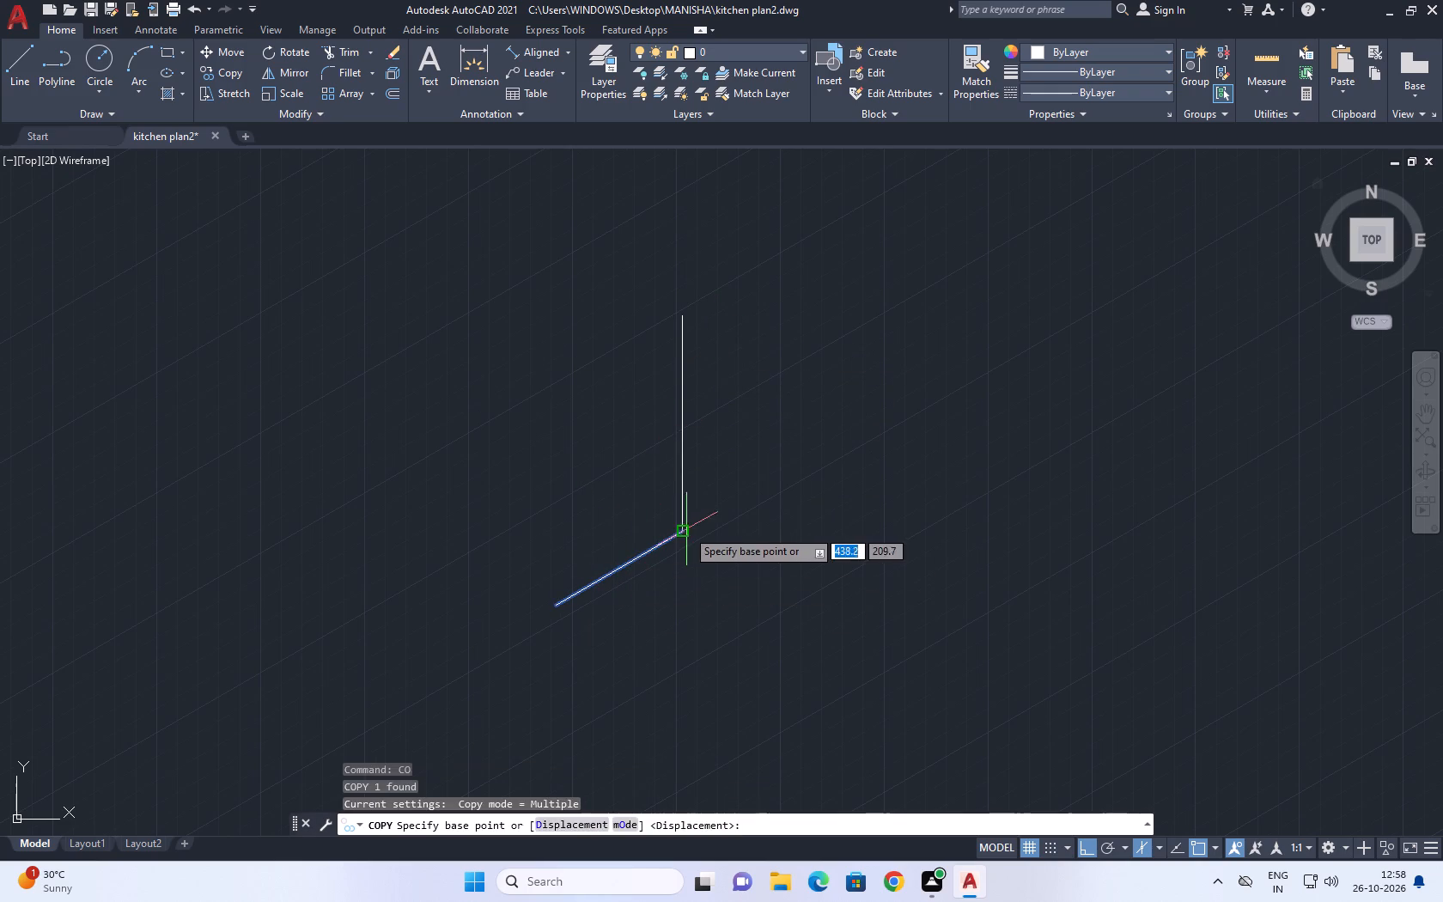
left_click(680, 529)
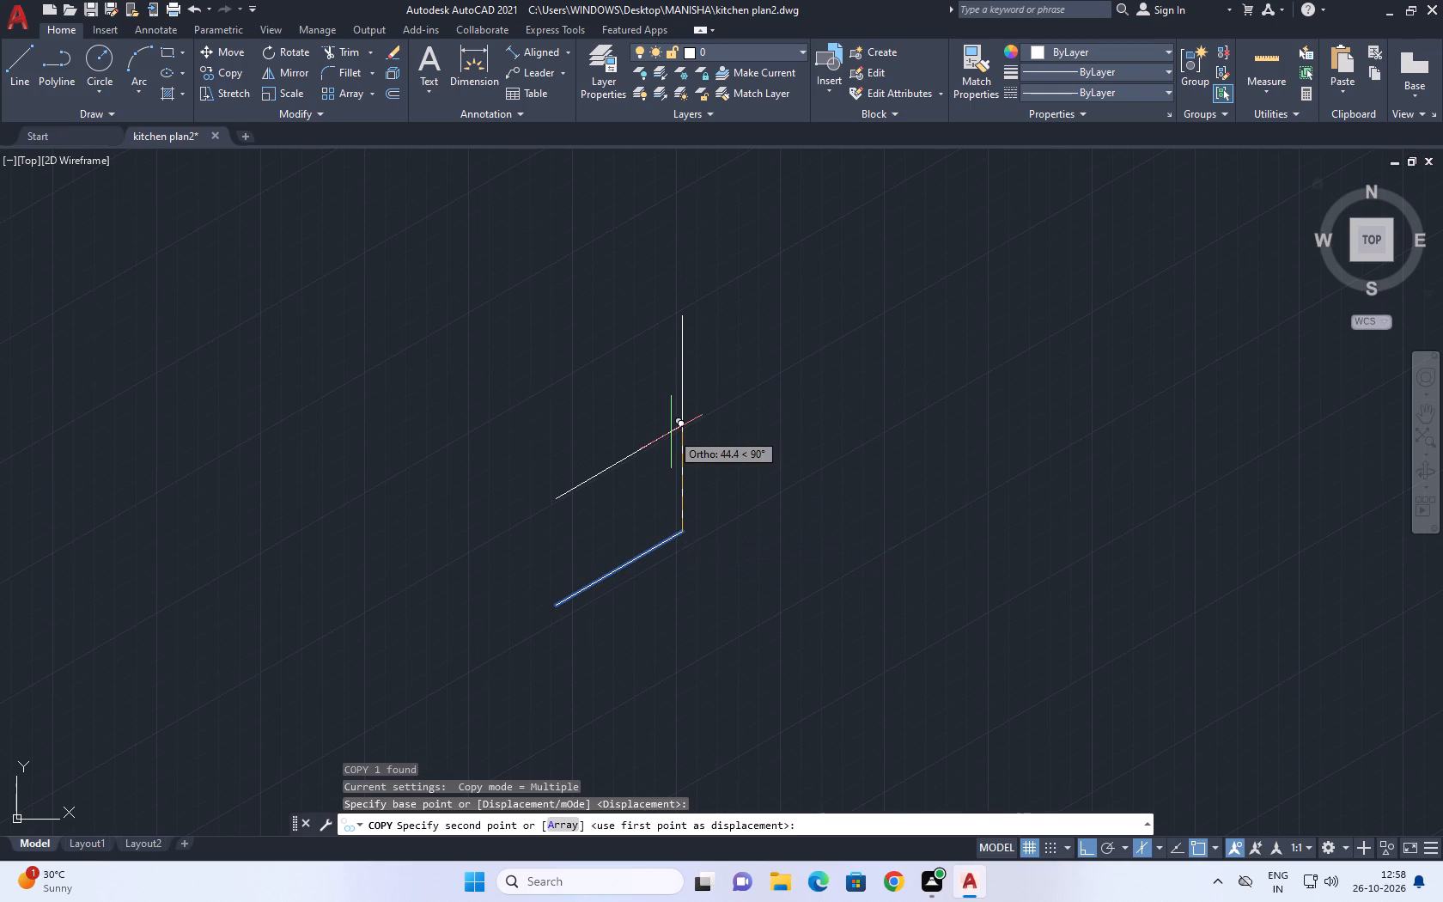
type("89")
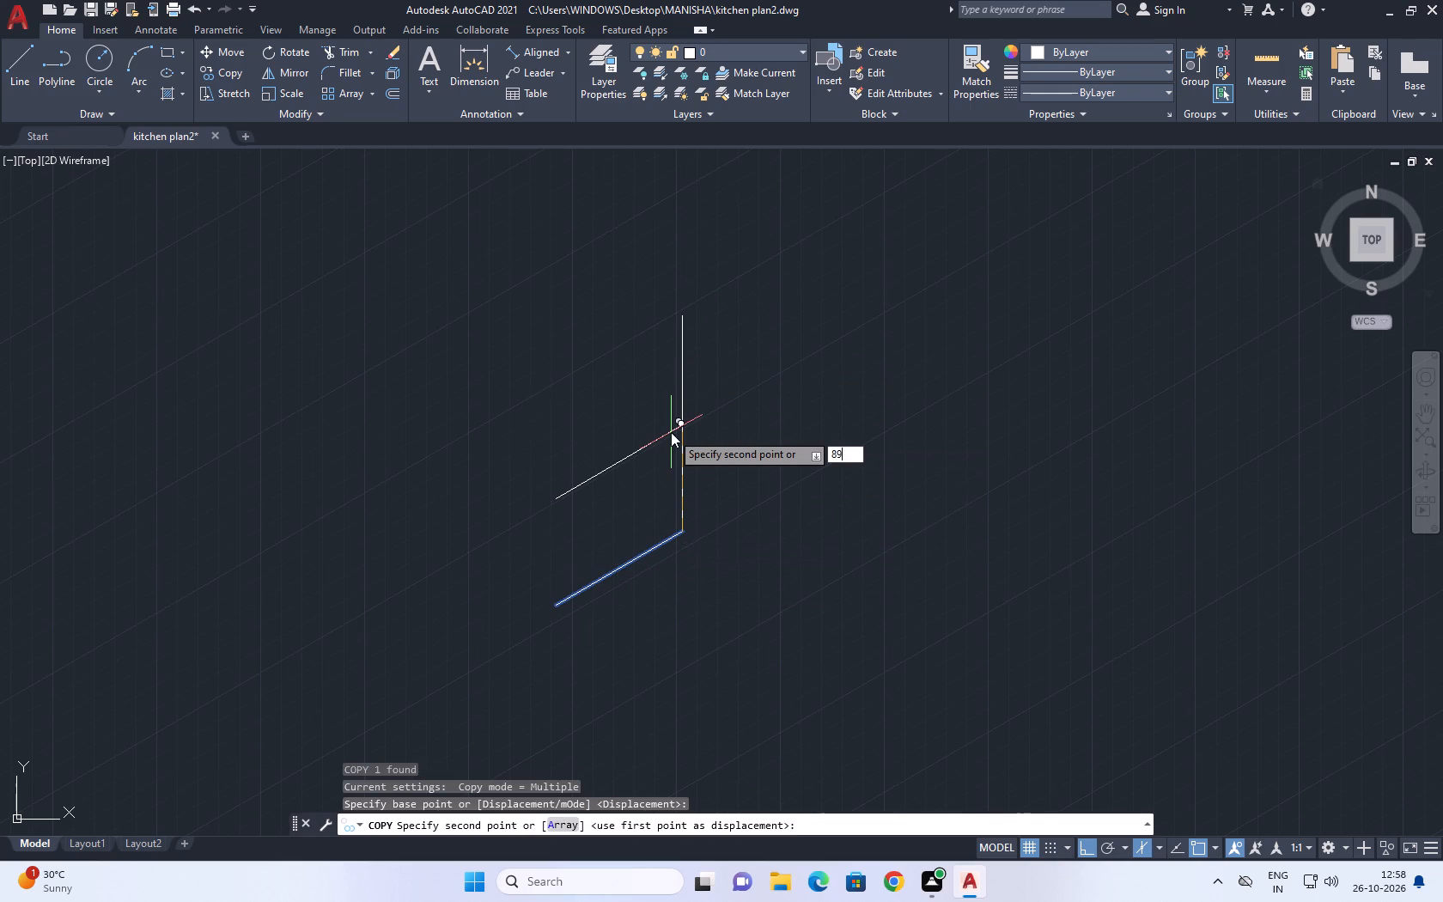
key("Return")
key("Escape")
Erase the 90-unit vertical line joining the two sloped lines.
middle_click_drag(695, 379, 708, 527)
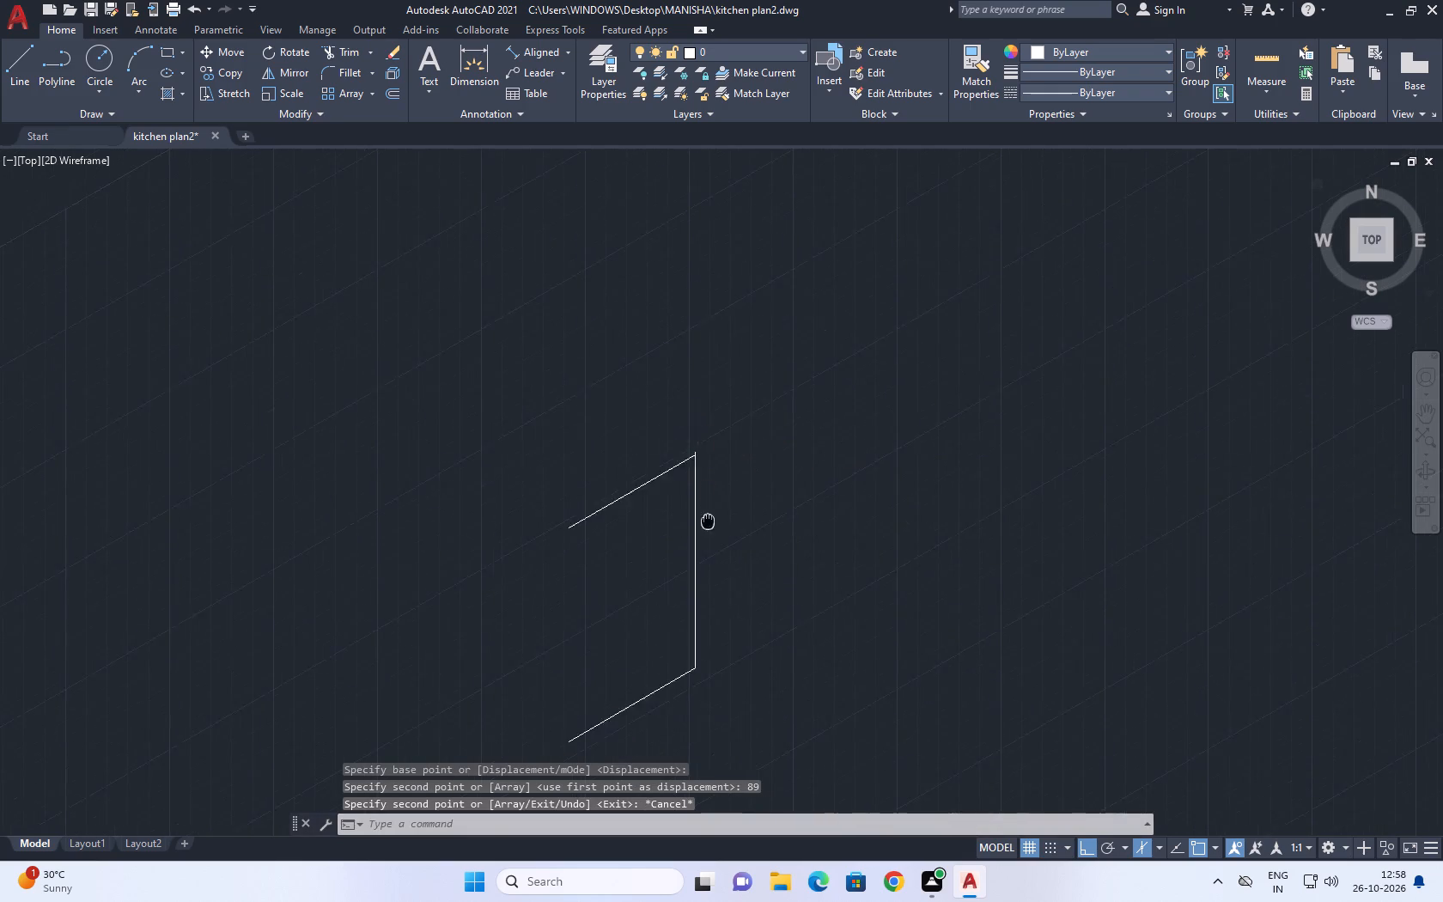
middle_click_drag(708, 527, 709, 541)
middle_click_drag(691, 531, 695, 497)
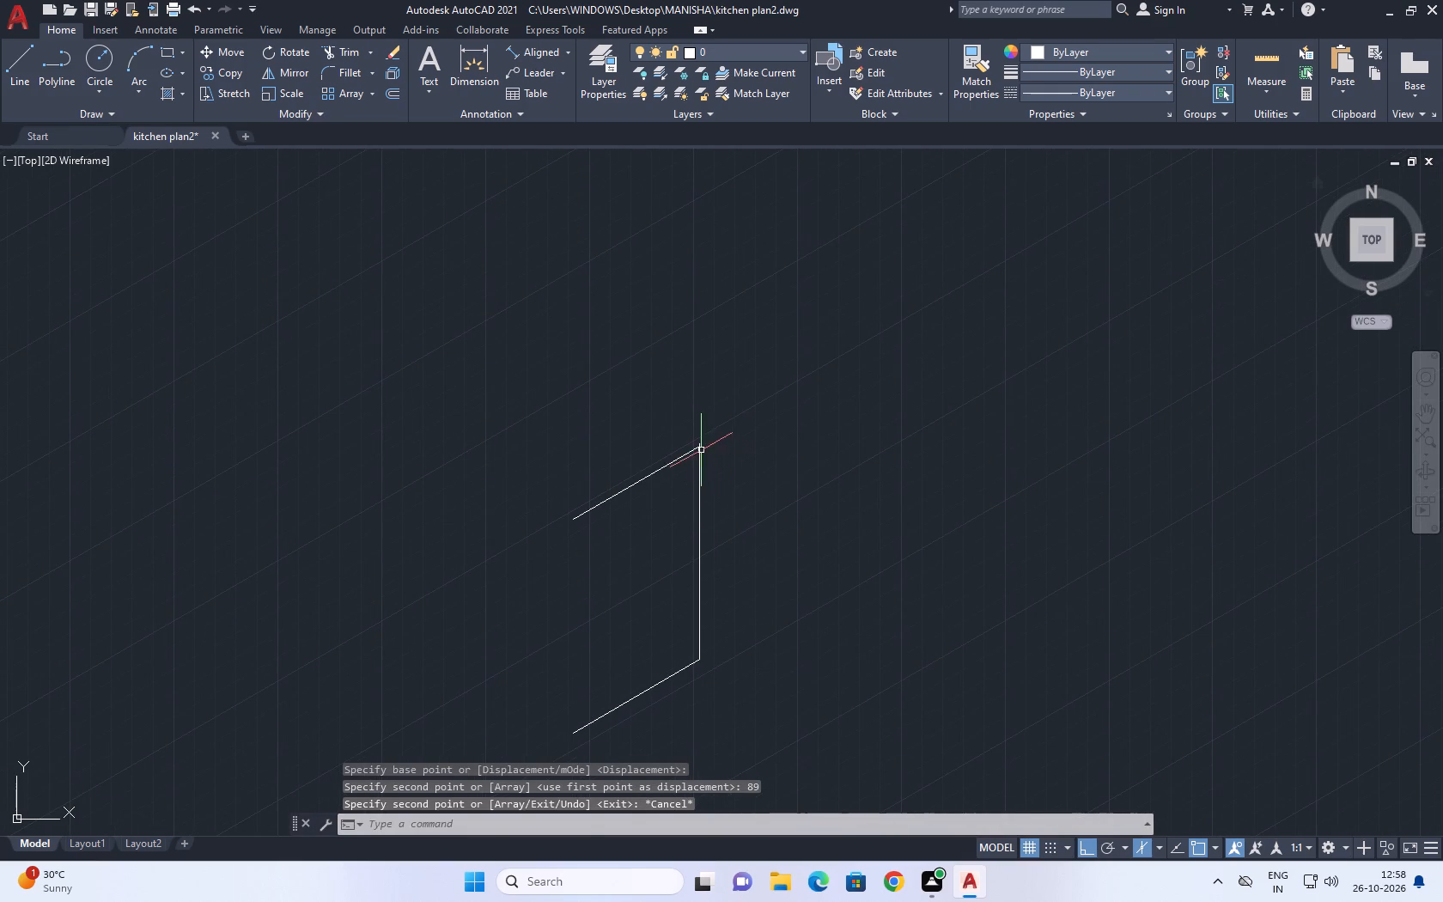
middle_click_drag(693, 533, 694, 486)
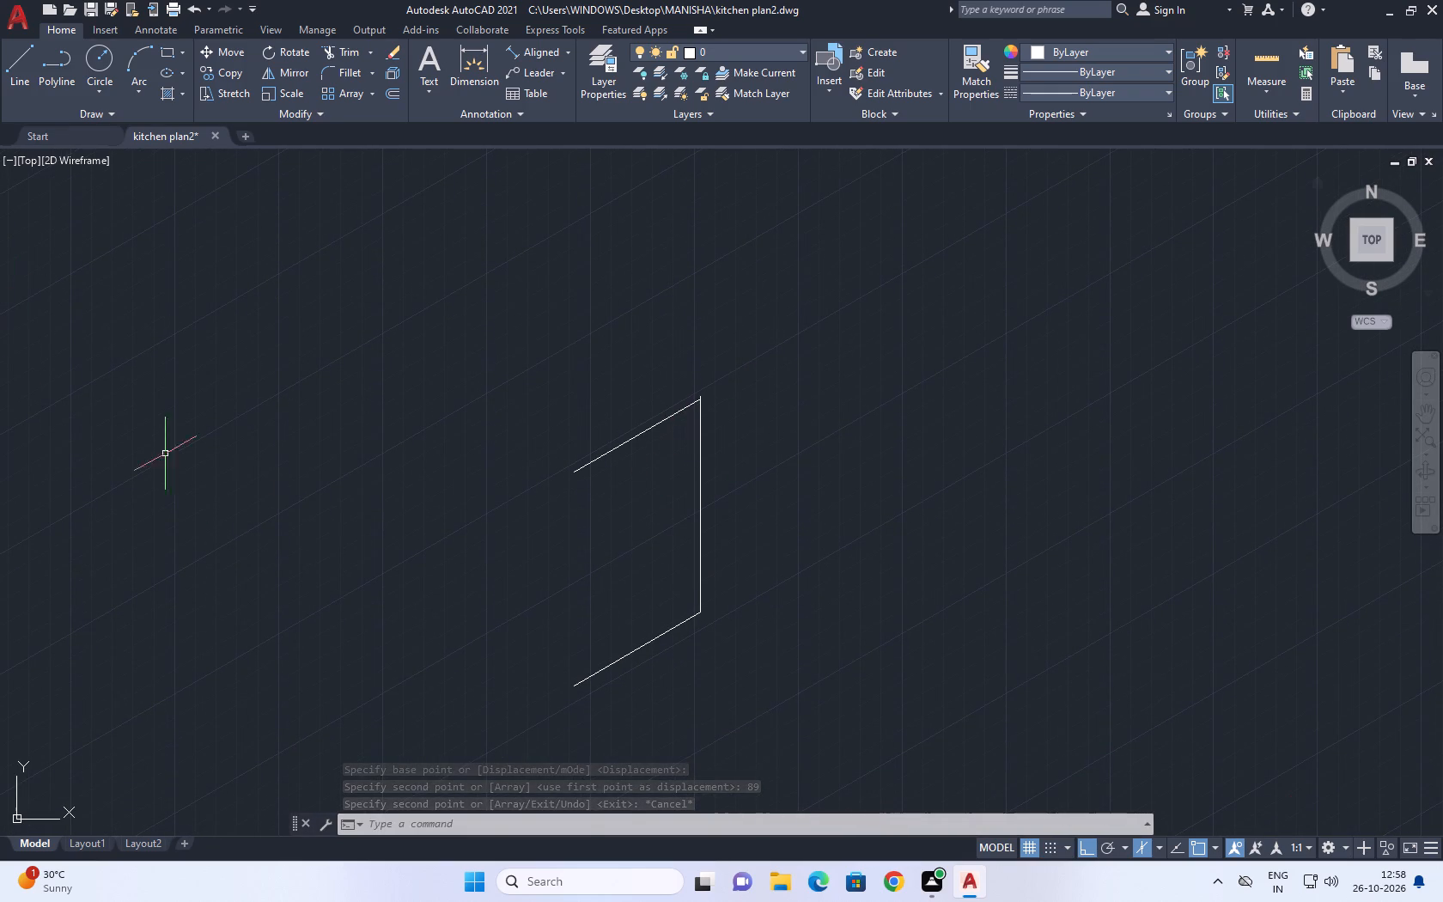
left_click(730, 451)
left_click(673, 479)
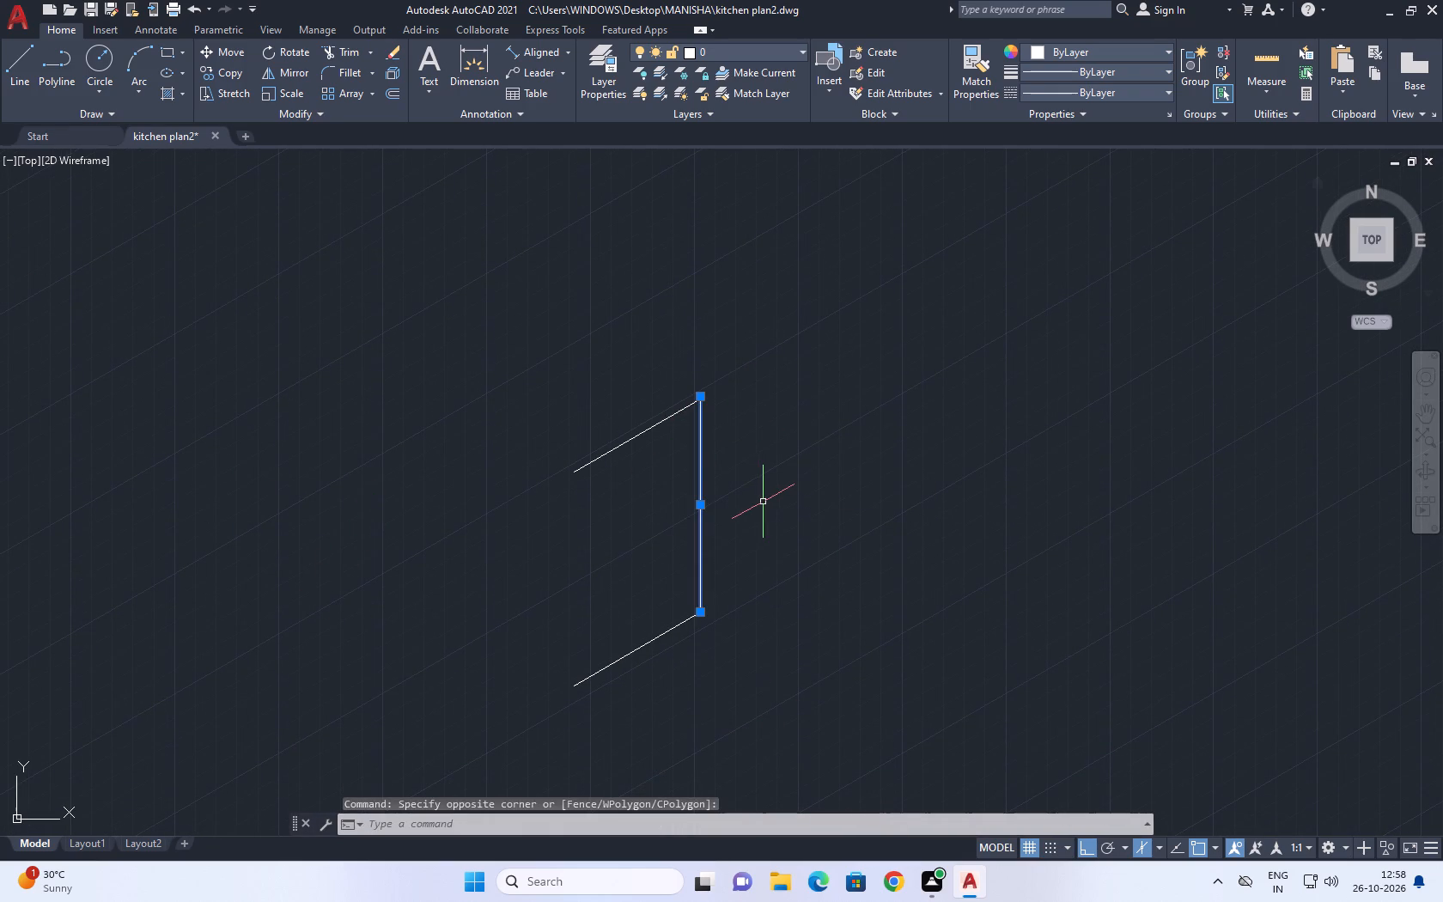
key("Delete")
Draw a 185-unit vertical line upward from the upper endpoint of the lower sloped line.
key("l")
key("space")
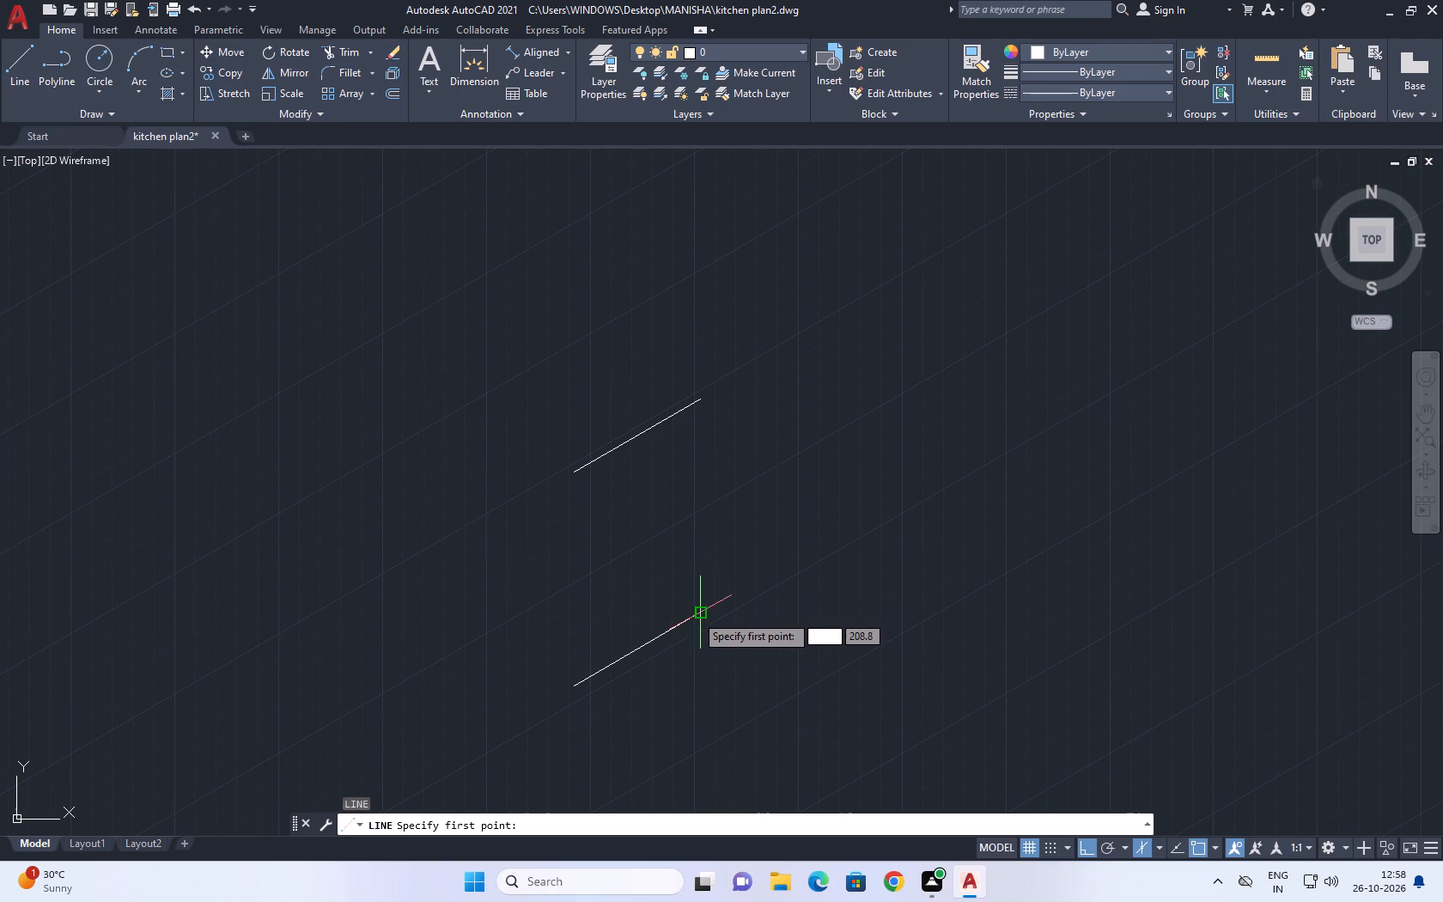
left_click(698, 617)
middle_click_drag(642, 229, 645, 405)
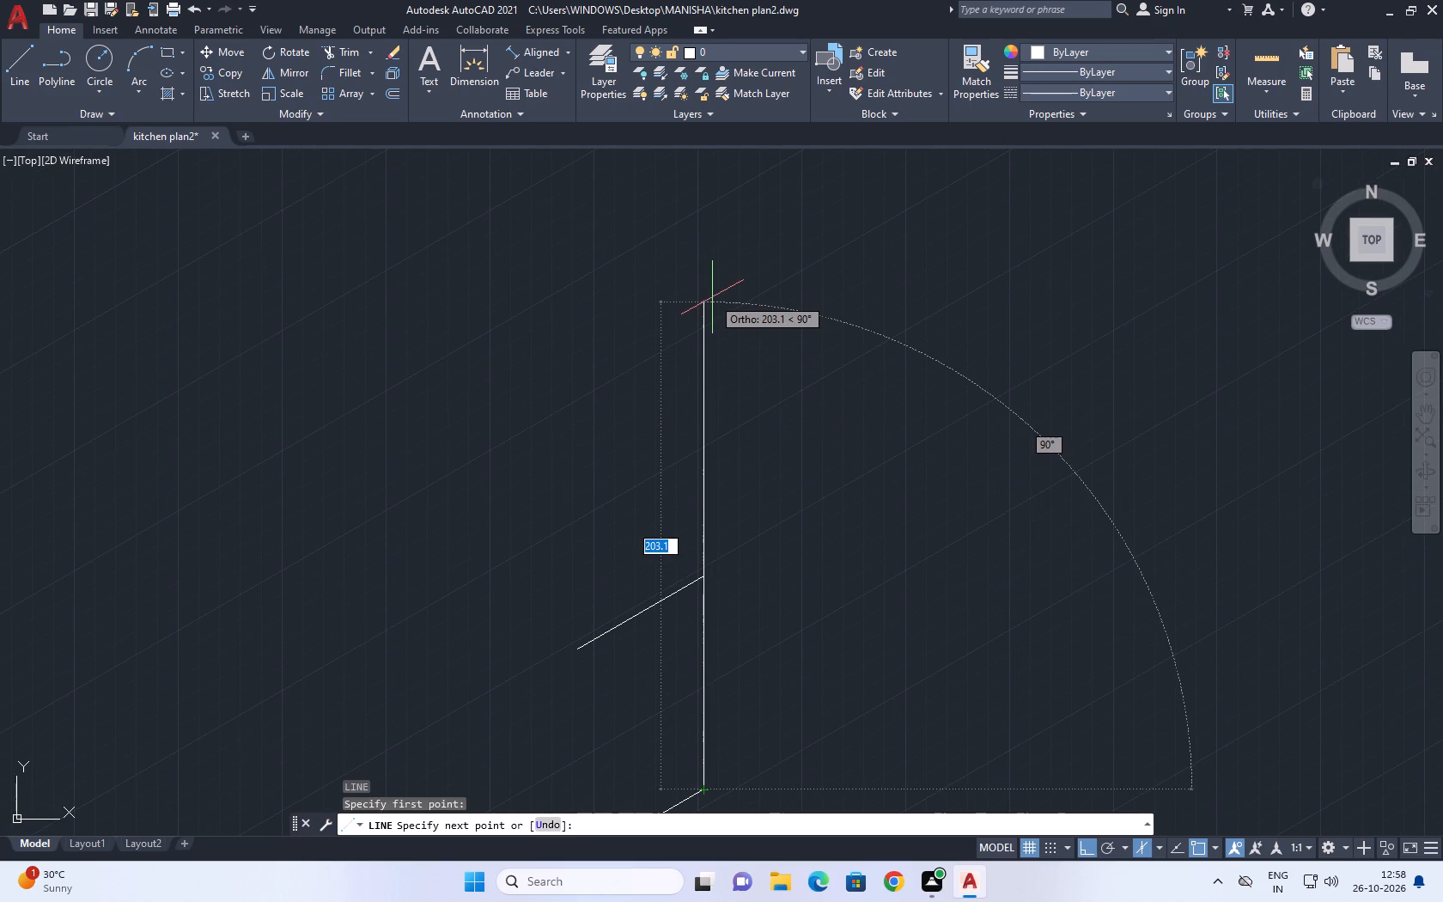
type("185")
key("Return")
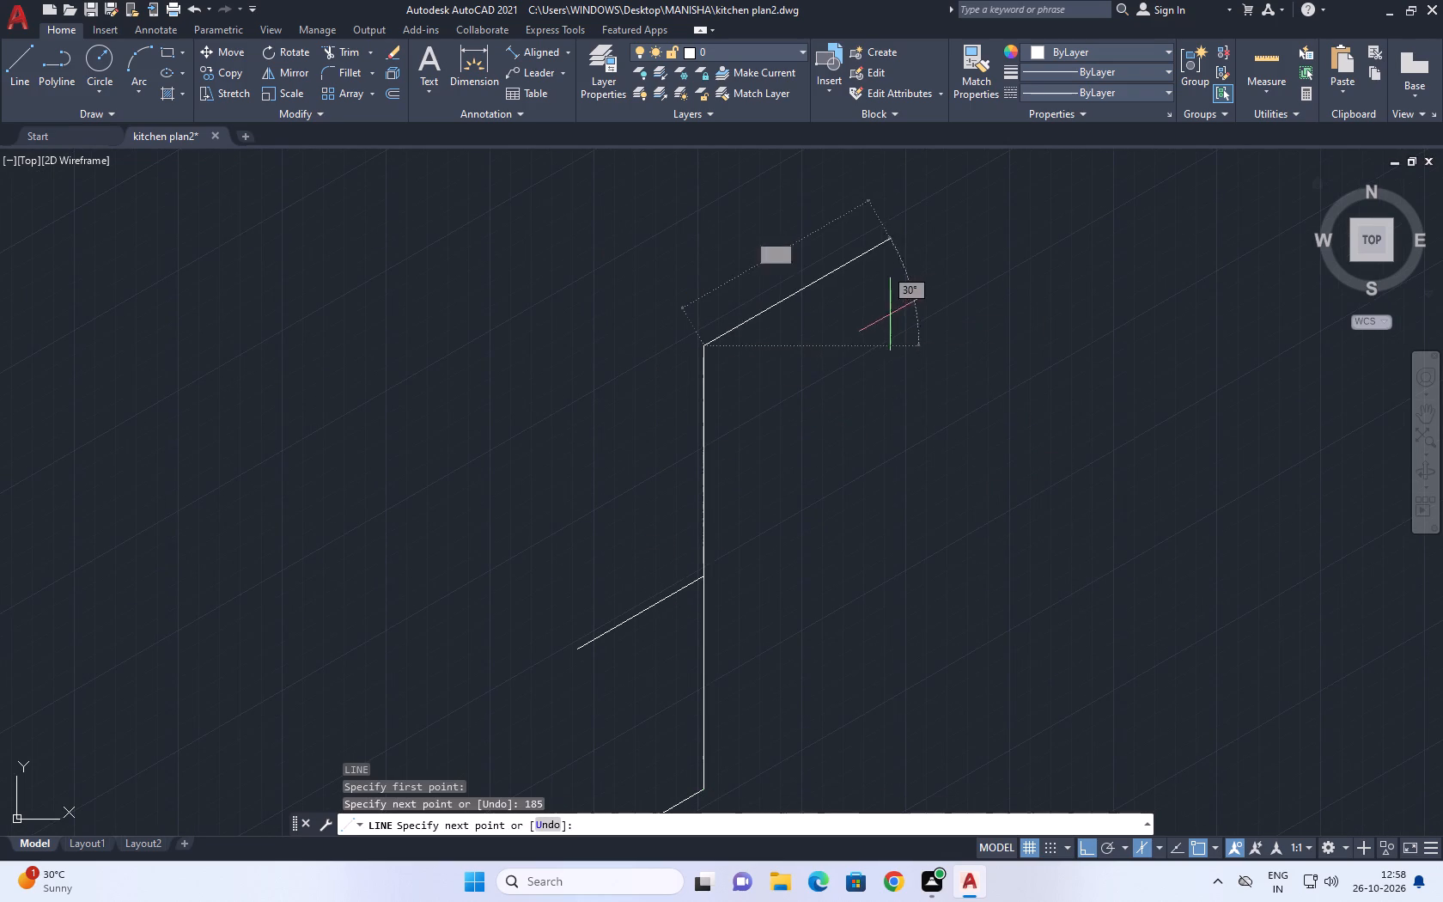
key("Escape")
Close the panel's open side with a vertical line joining the lower endpoints of the two sloped lines.
middle_click_drag(795, 495, 841, 299)
middle_click_drag(638, 426, 655, 444)
key("l")
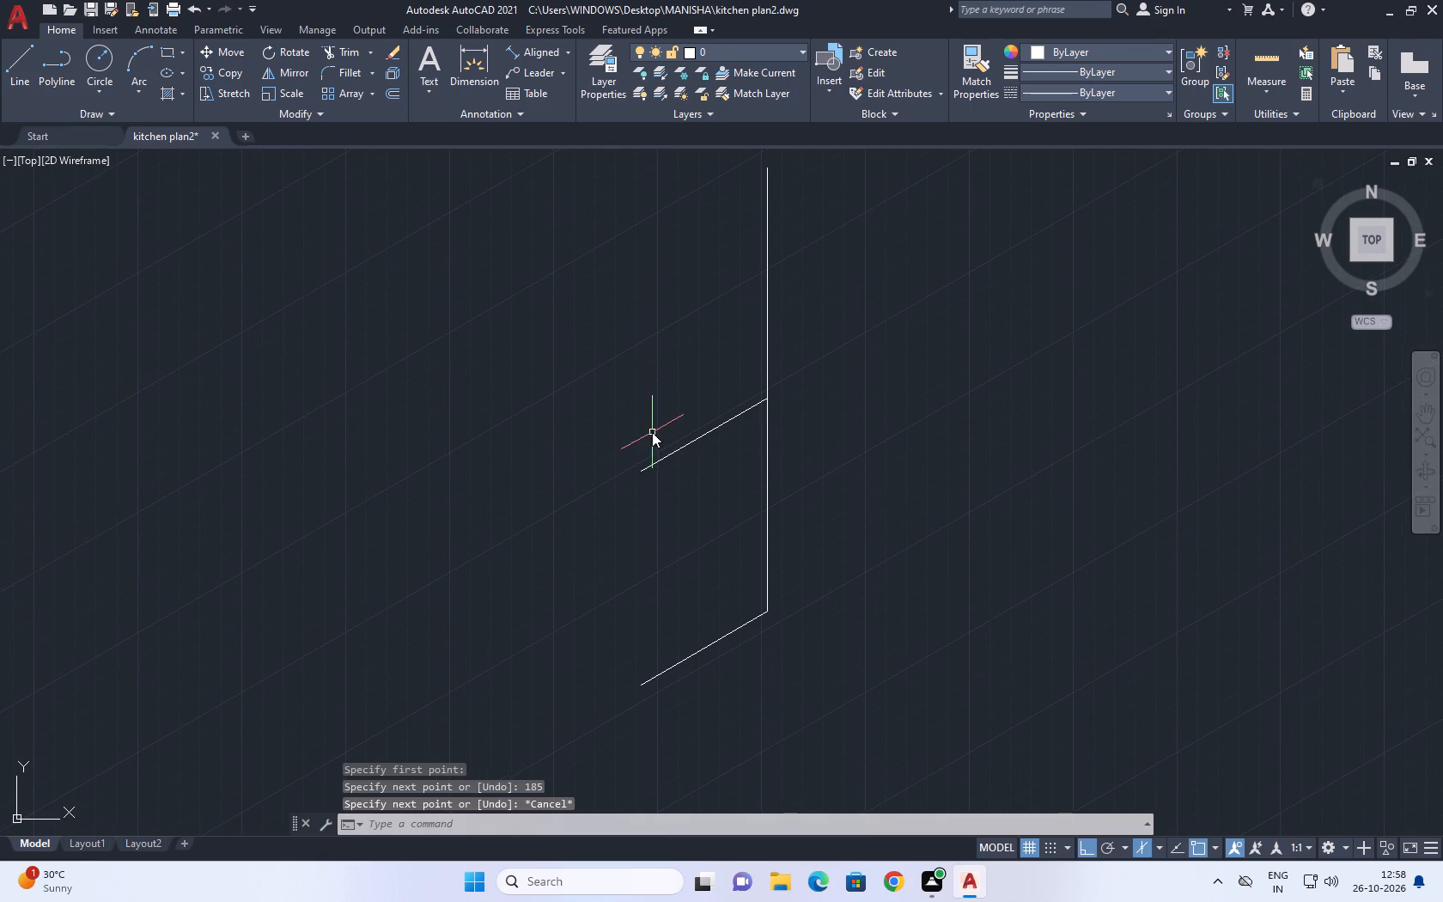
key("space")
left_click(638, 470)
left_click(633, 690)
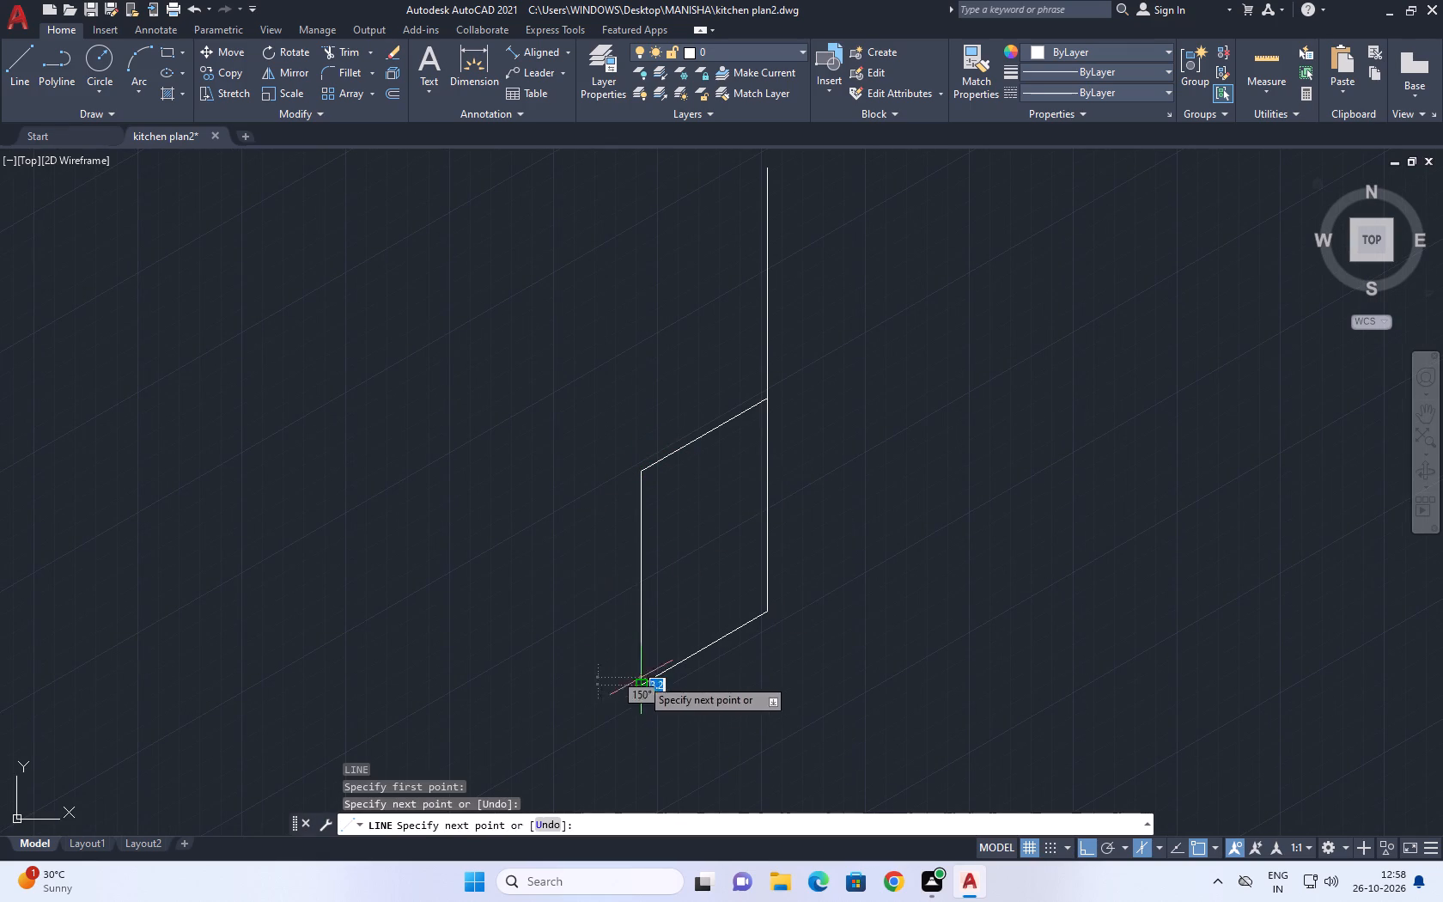
key("grave")
key("Escape")
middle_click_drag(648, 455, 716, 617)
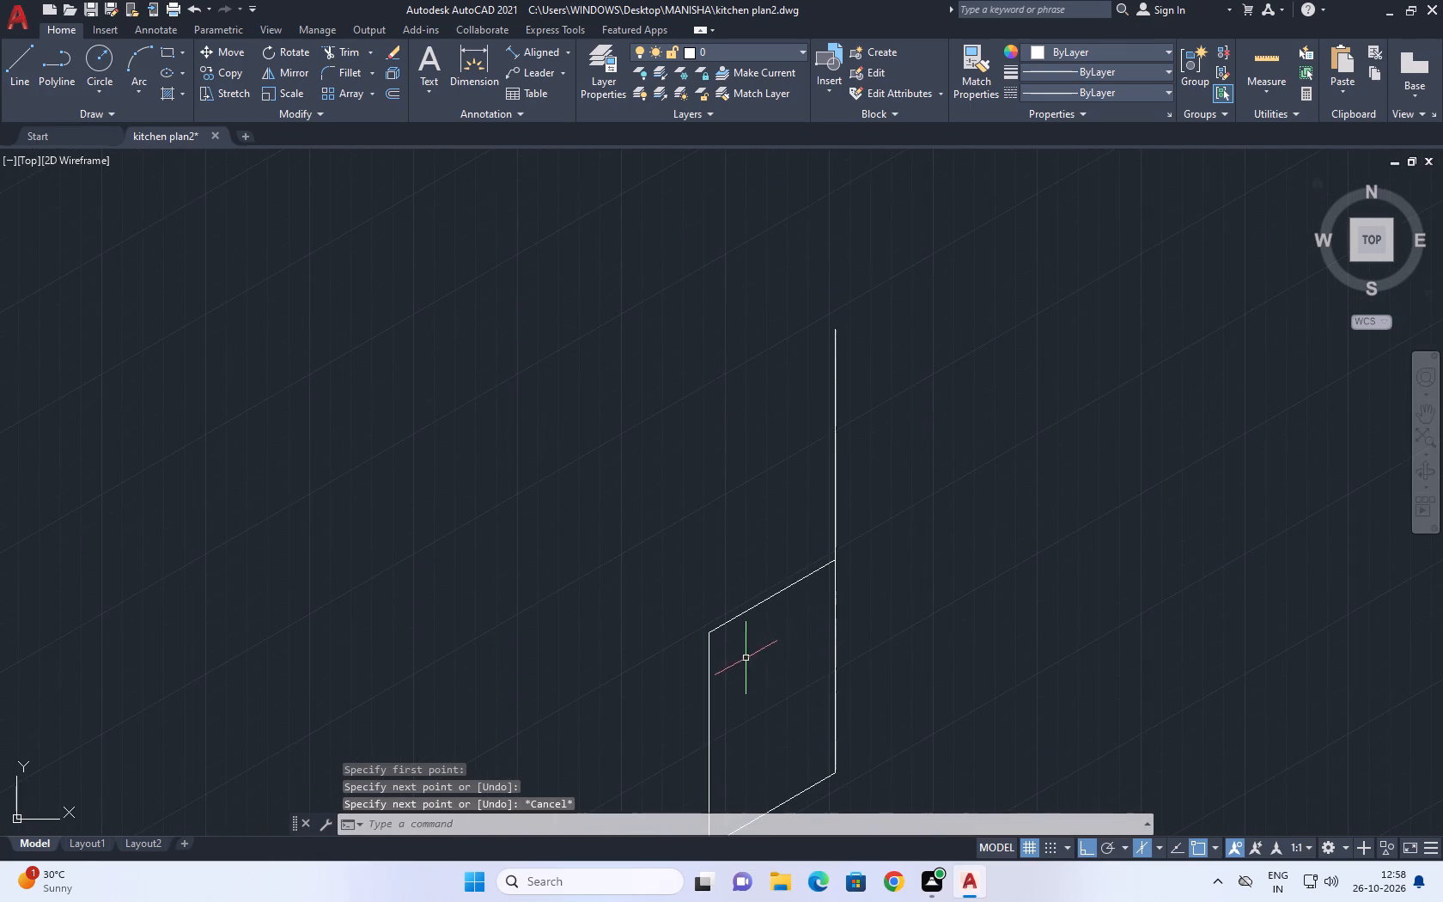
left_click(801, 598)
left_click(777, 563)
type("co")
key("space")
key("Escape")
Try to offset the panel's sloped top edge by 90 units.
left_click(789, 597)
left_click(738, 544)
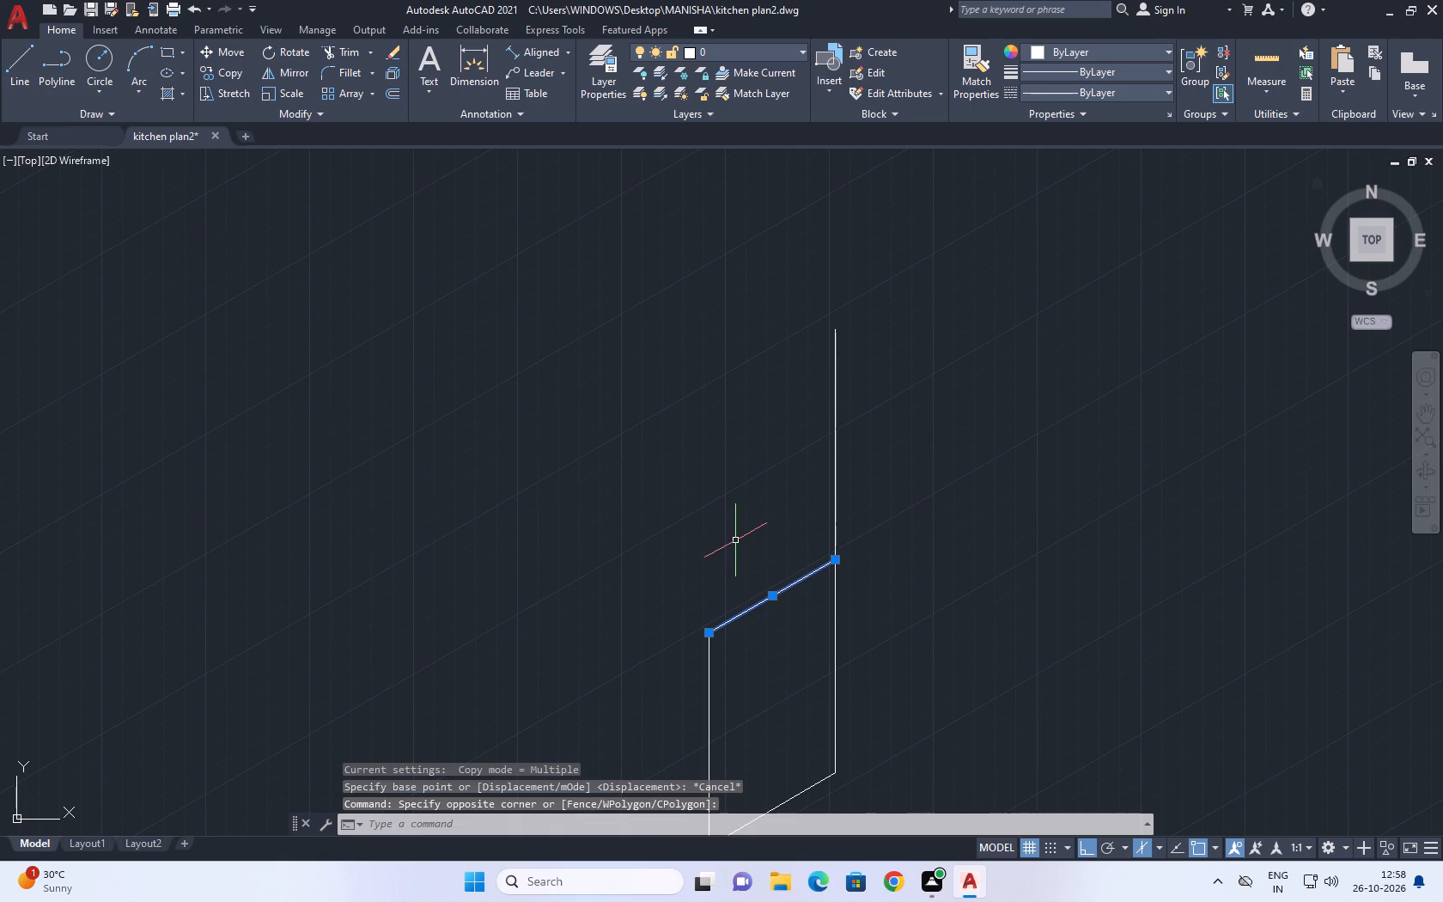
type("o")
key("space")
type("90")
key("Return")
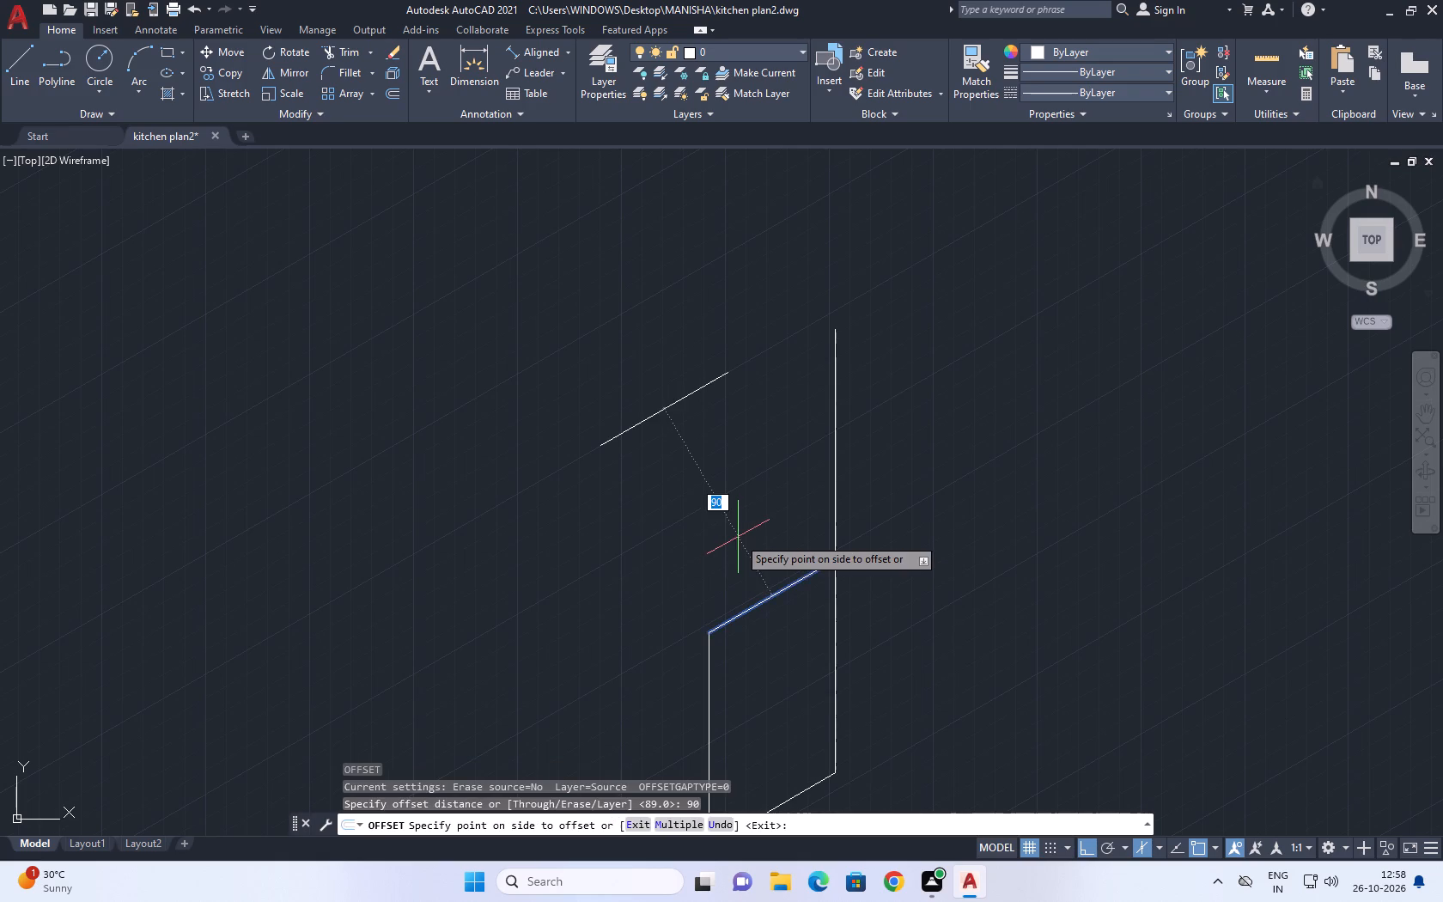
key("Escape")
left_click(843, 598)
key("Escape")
Copy the panel's sloped top edge vertically upward, using its endpoint on the 185-unit vertical as the base point.
left_click(763, 613)
left_click_drag(748, 575, 736, 563)
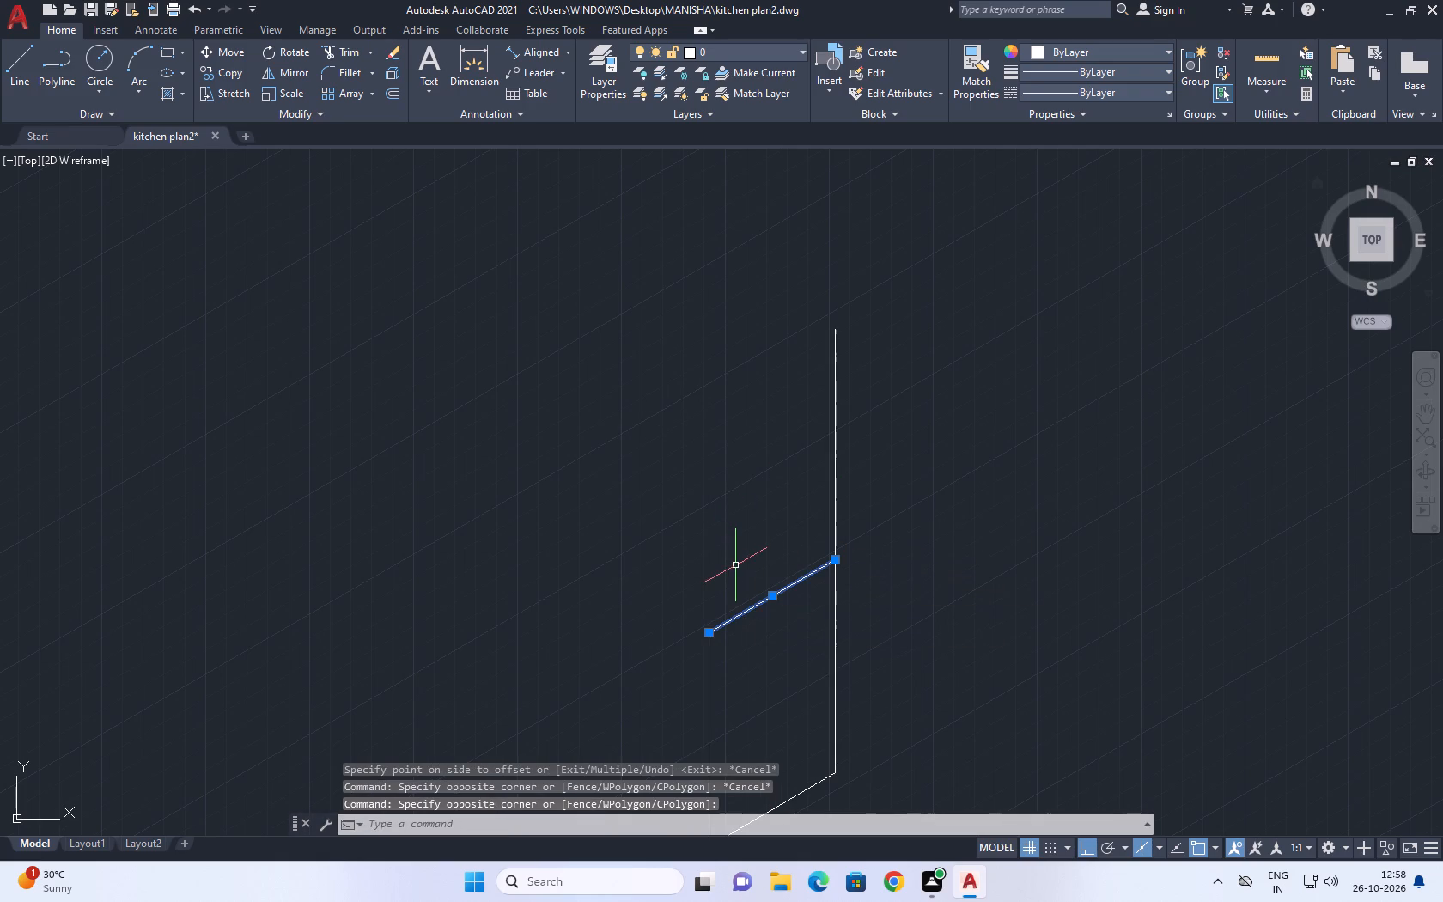
key("c")
key("o")
key("space")
left_click(837, 559)
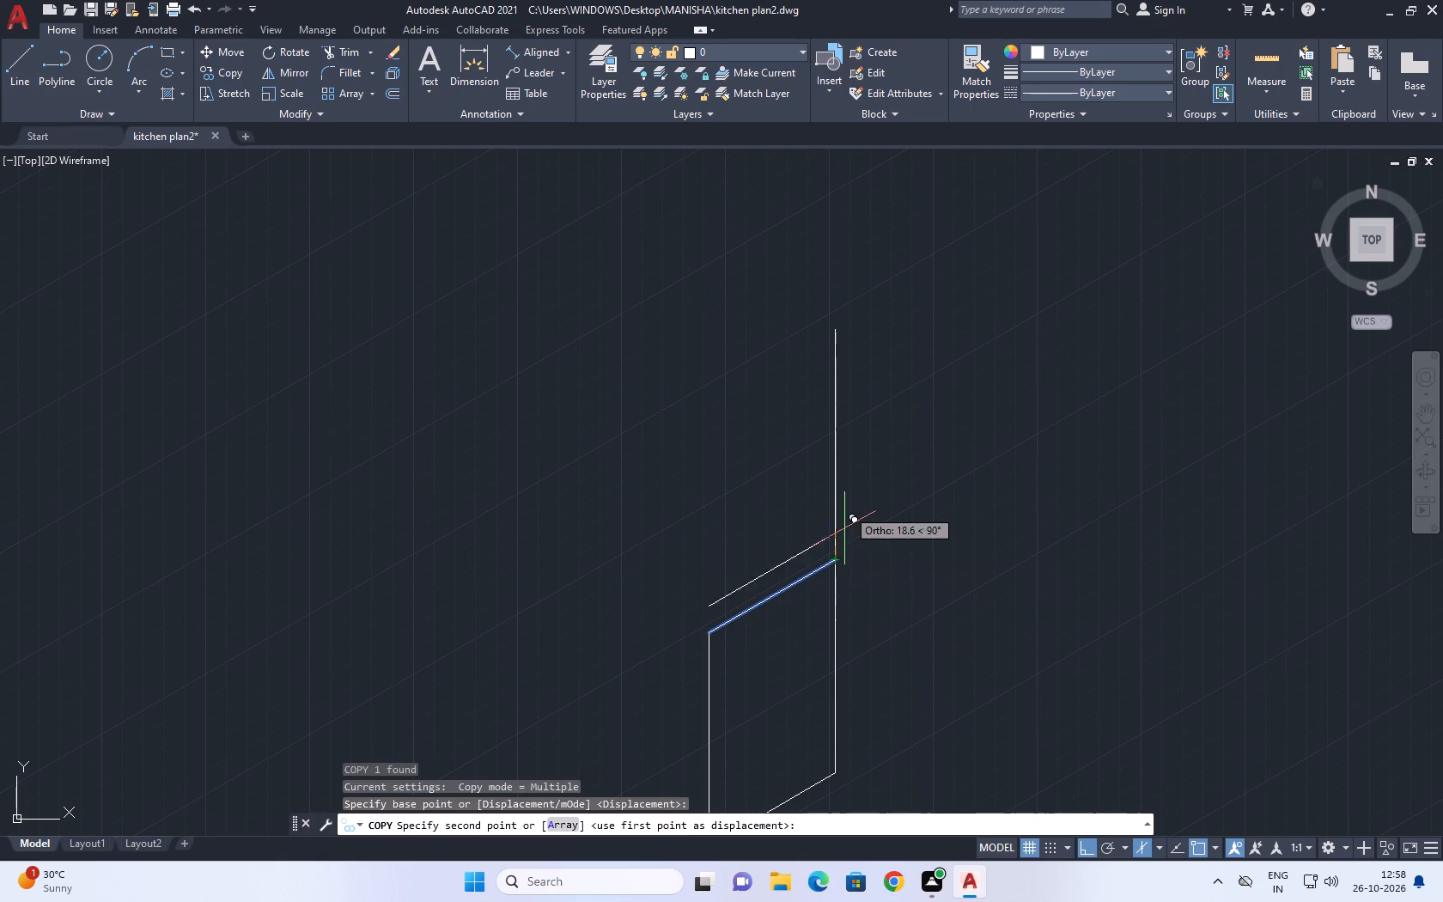
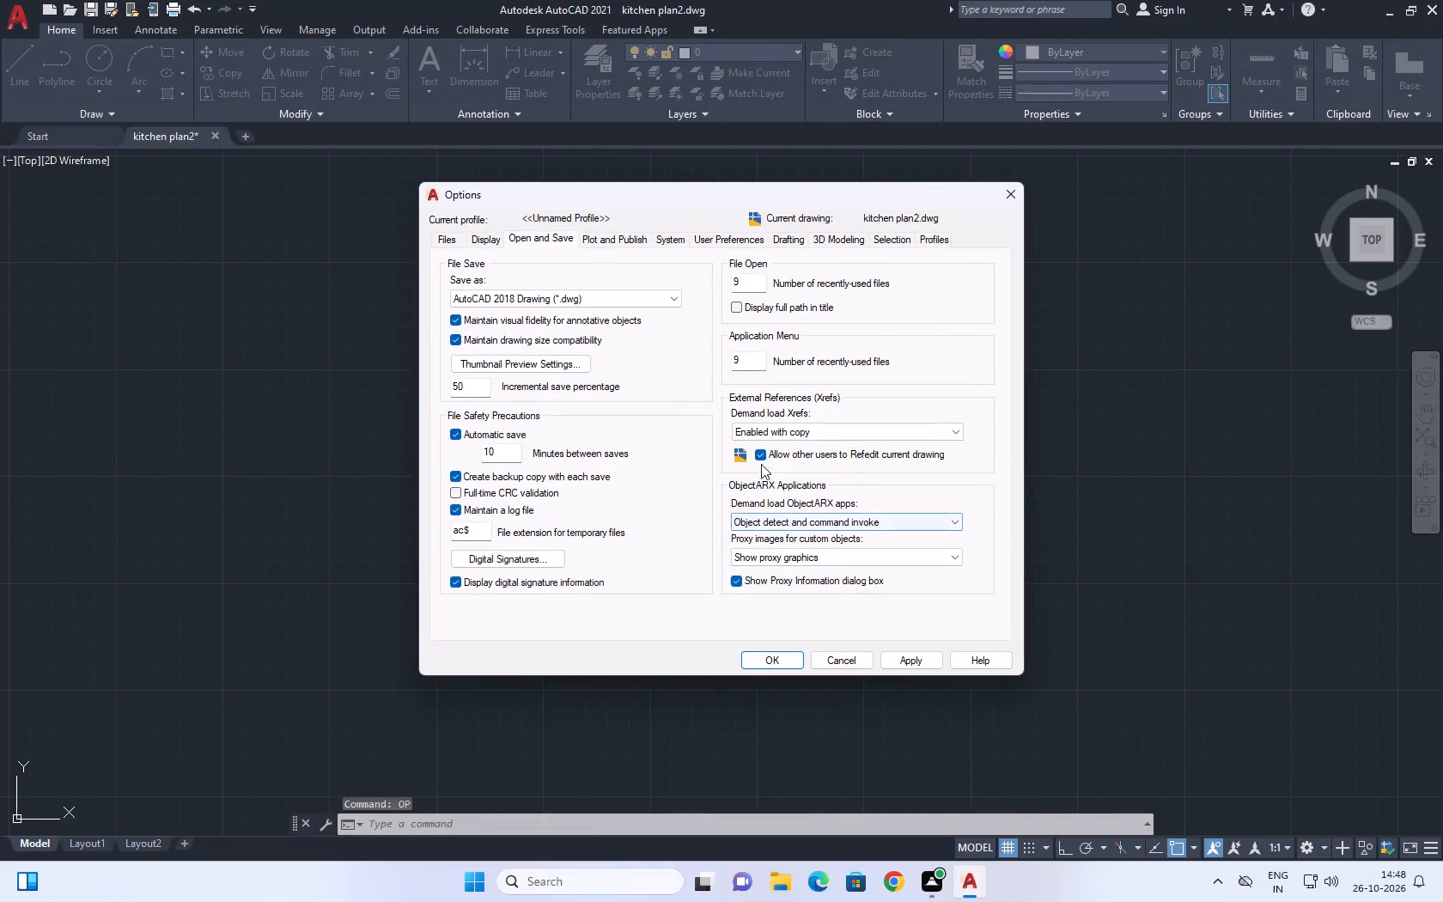
Apply the drawing options, including automatic save every 10 minutes, and close the settings.
left_click(916, 661)
left_click(768, 656)
middle_click_drag(653, 516, 600, 572)
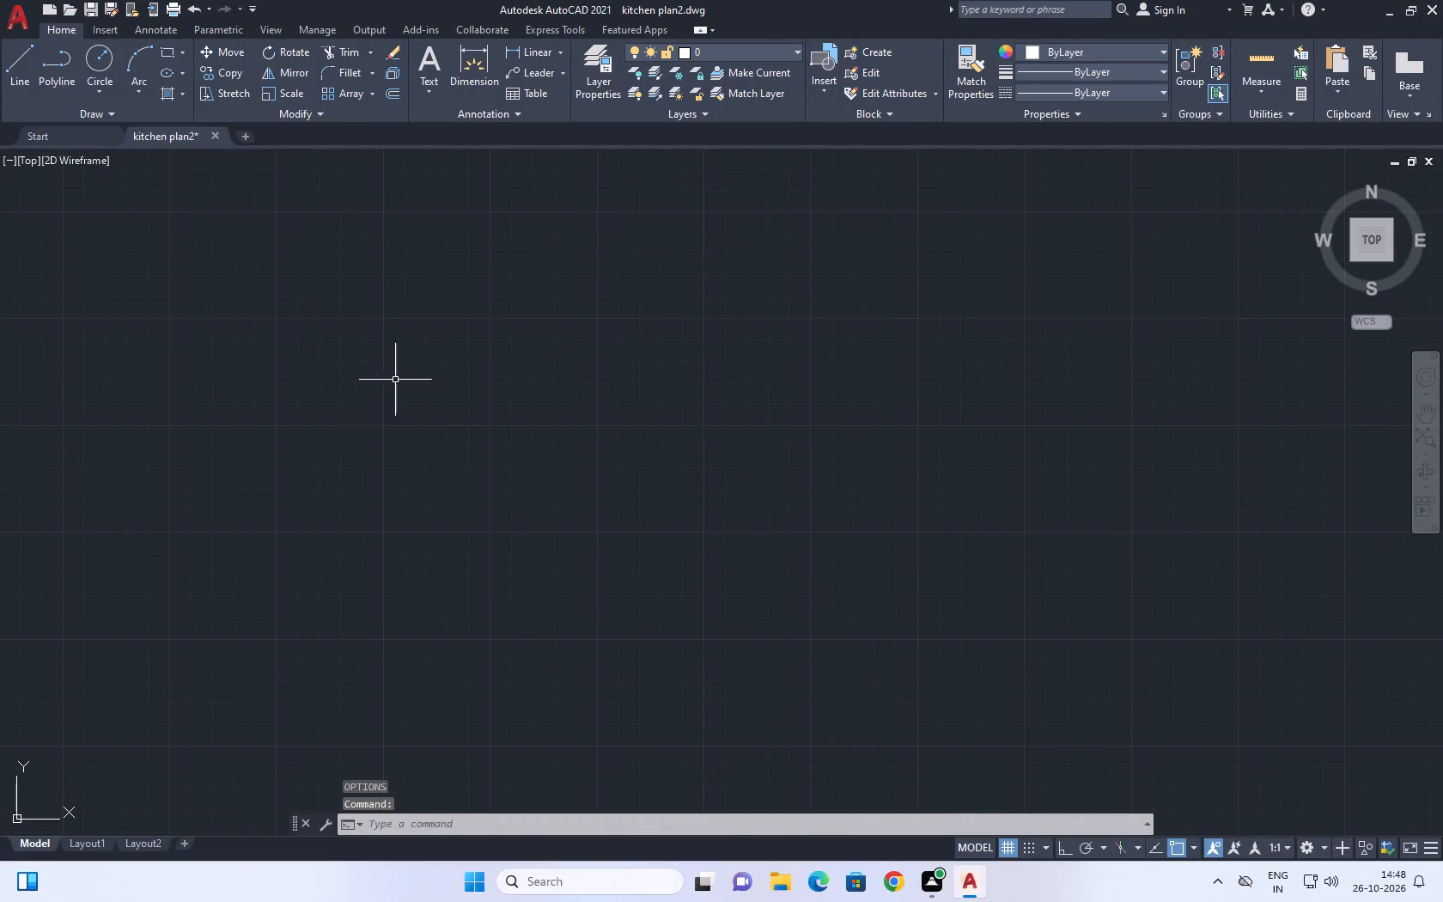
Save the drawing as kitchen plan2 in AutoCAD 2018 format, replacing the existing file of that name.
left_click(12, 15)
left_click(67, 226)
left_click(945, 598)
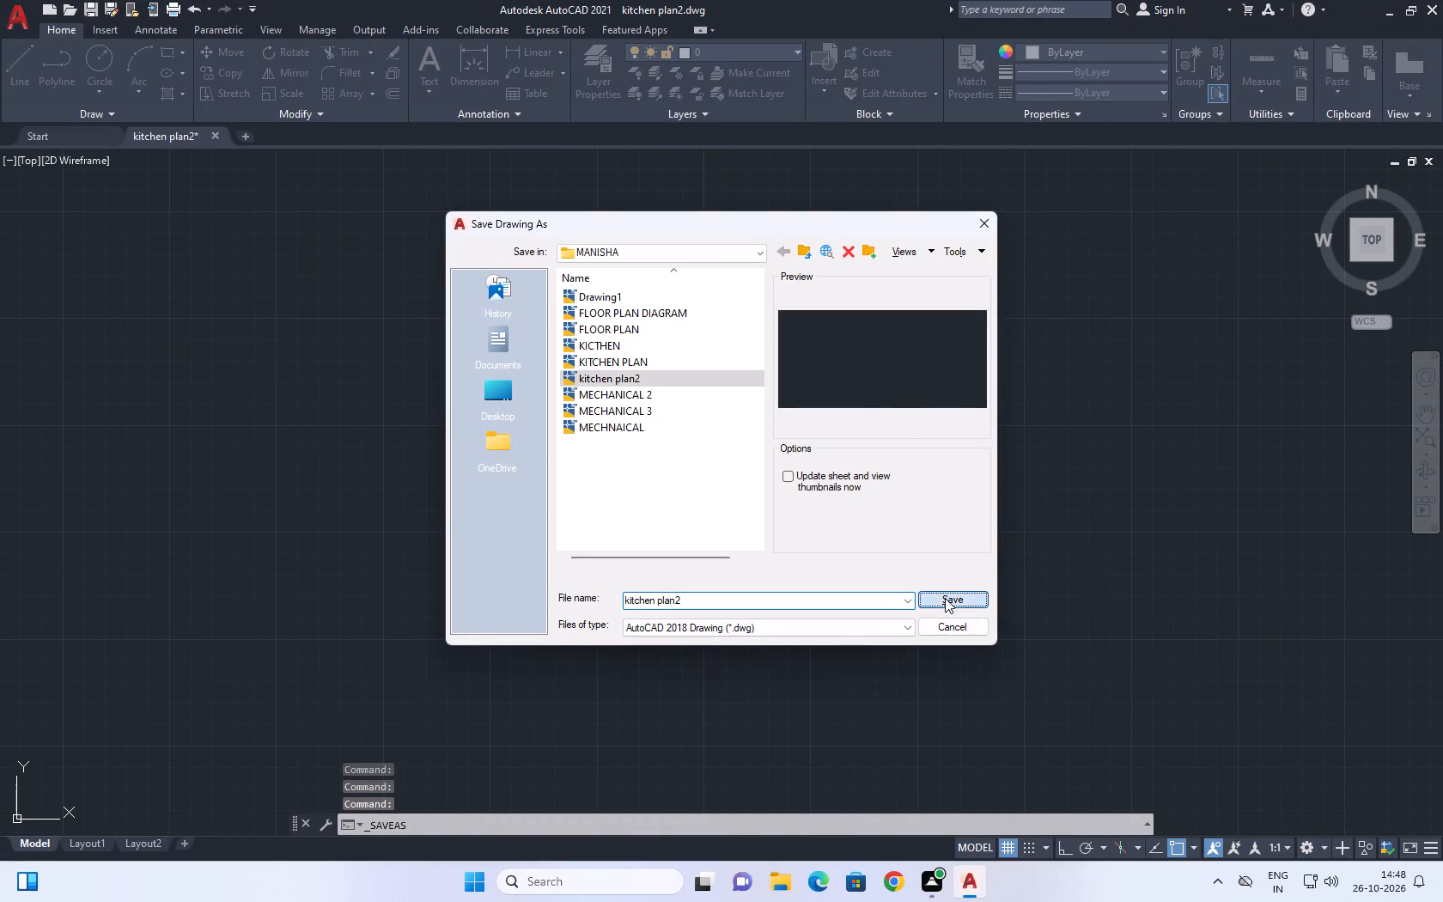
left_click(697, 478)
middle_click_drag(598, 469, 516, 557)
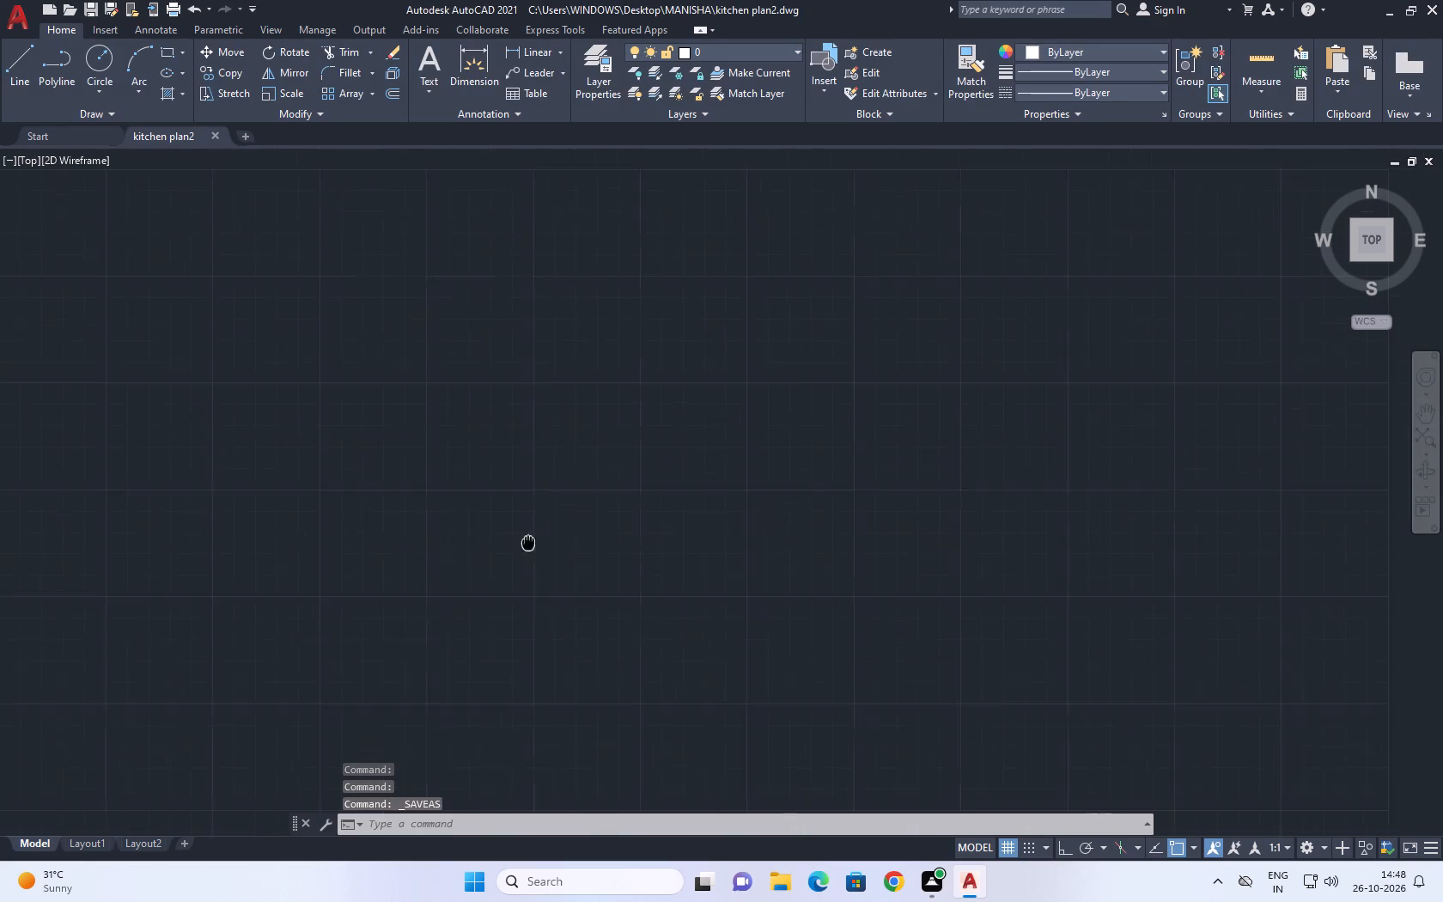
middle_click_drag(516, 557, 418, 655)
Open the ISO-25 dimension style for modification, accept its settings and make it the current style.
key("d")
key("space")
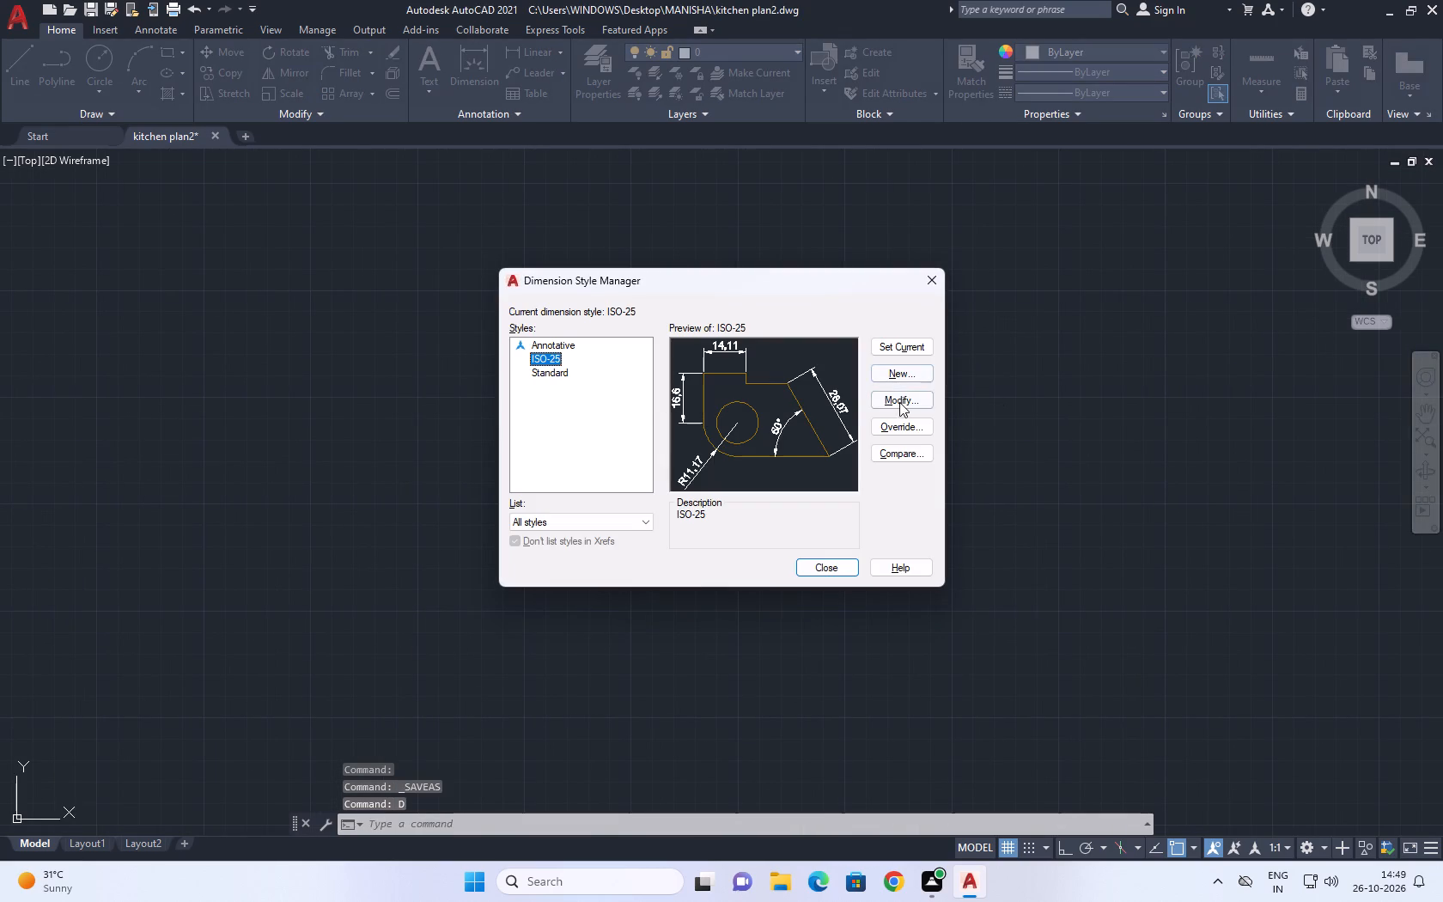
left_click(899, 405)
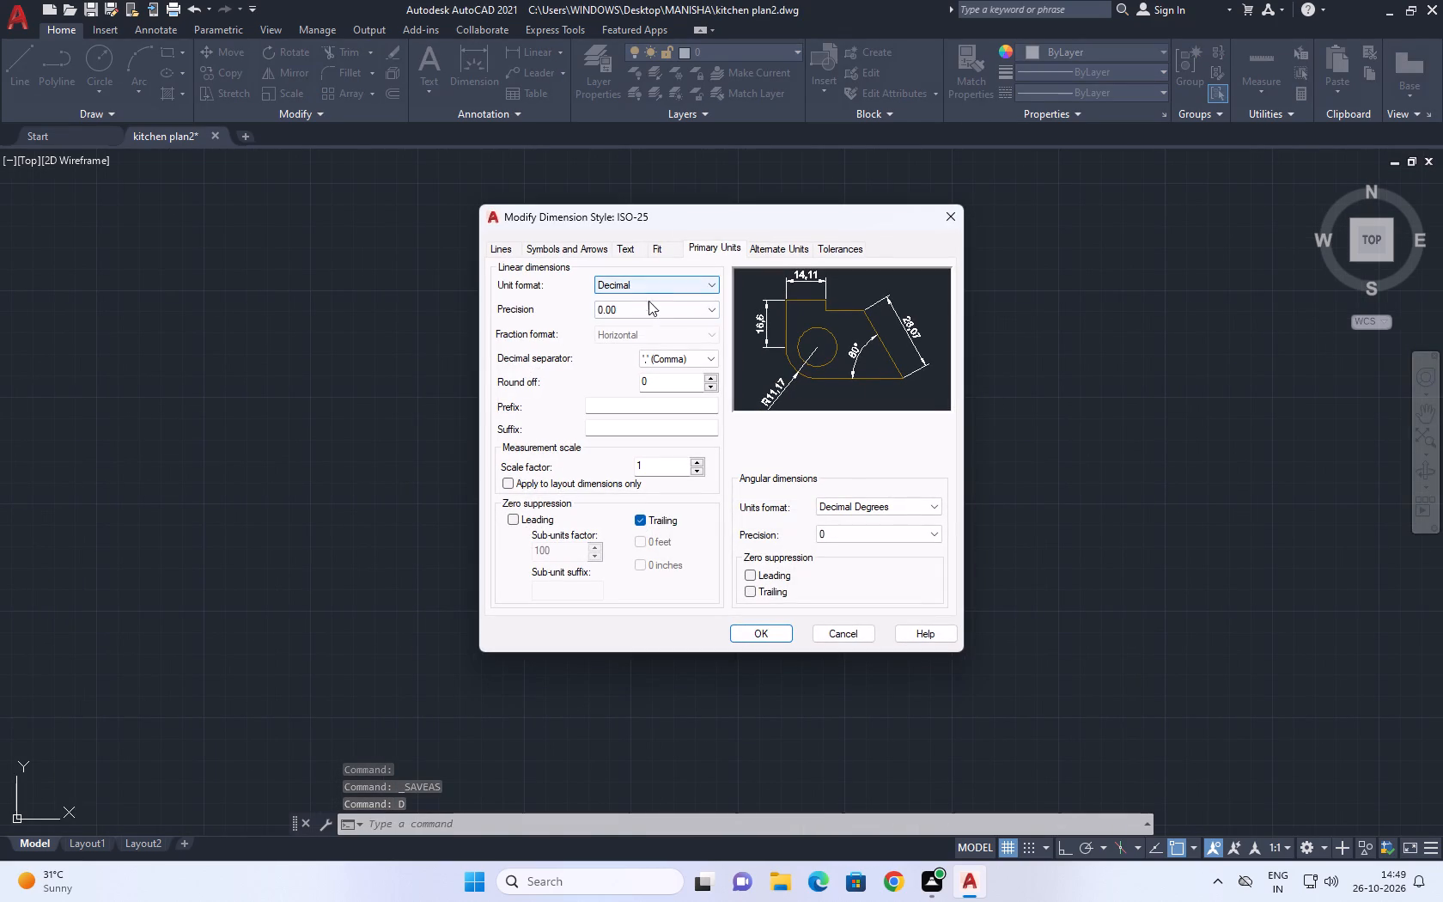
left_click(765, 629)
left_click(889, 350)
left_click(936, 280)
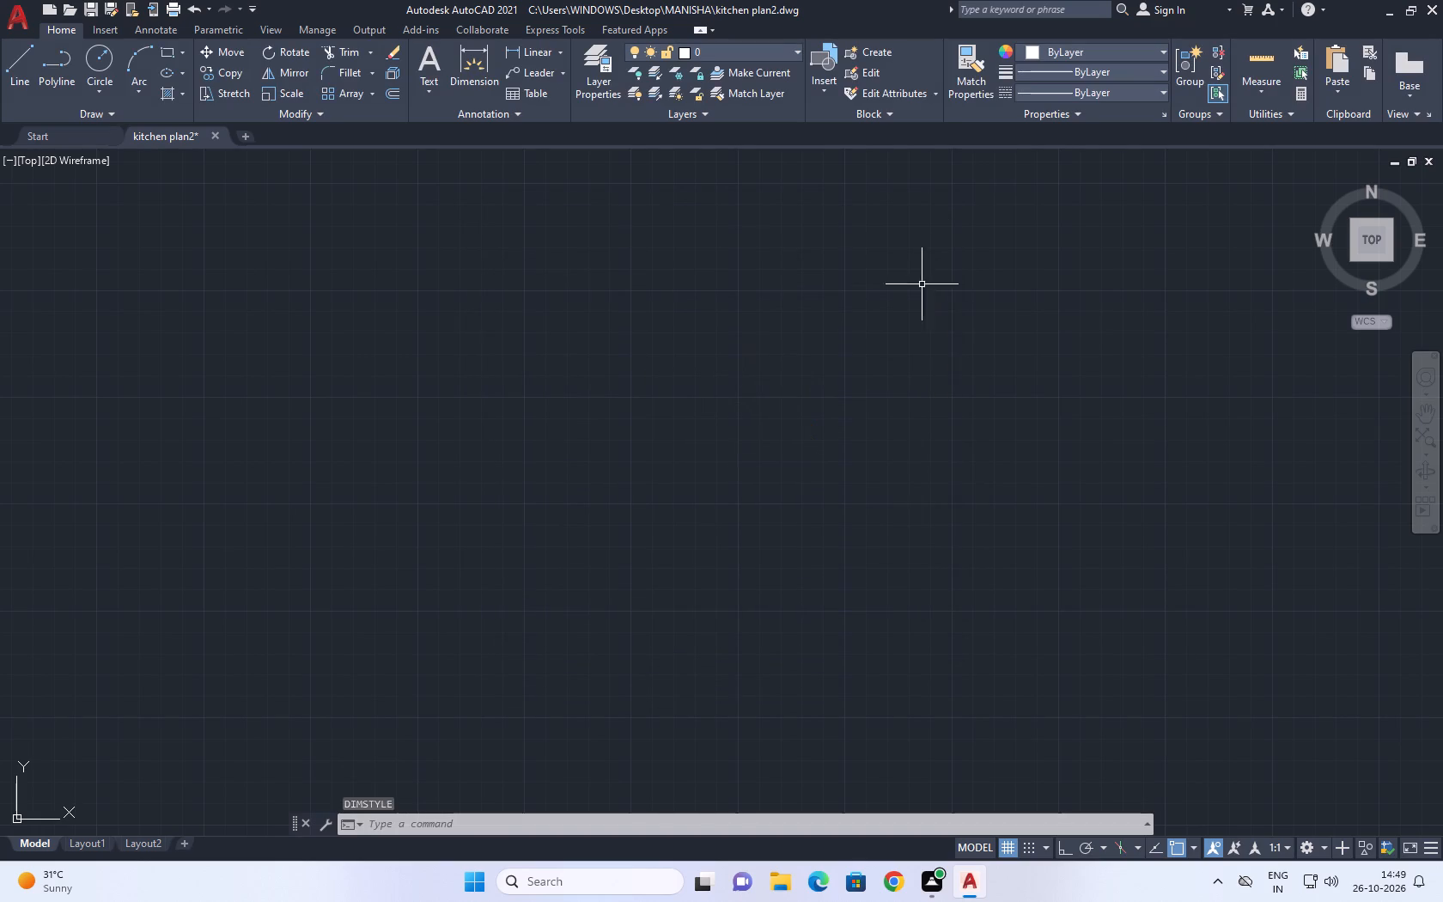
Configure the drawing units to centimeters with a decimal length precision of 0.0.
key("u")
key("j")
key("n")
key("space")
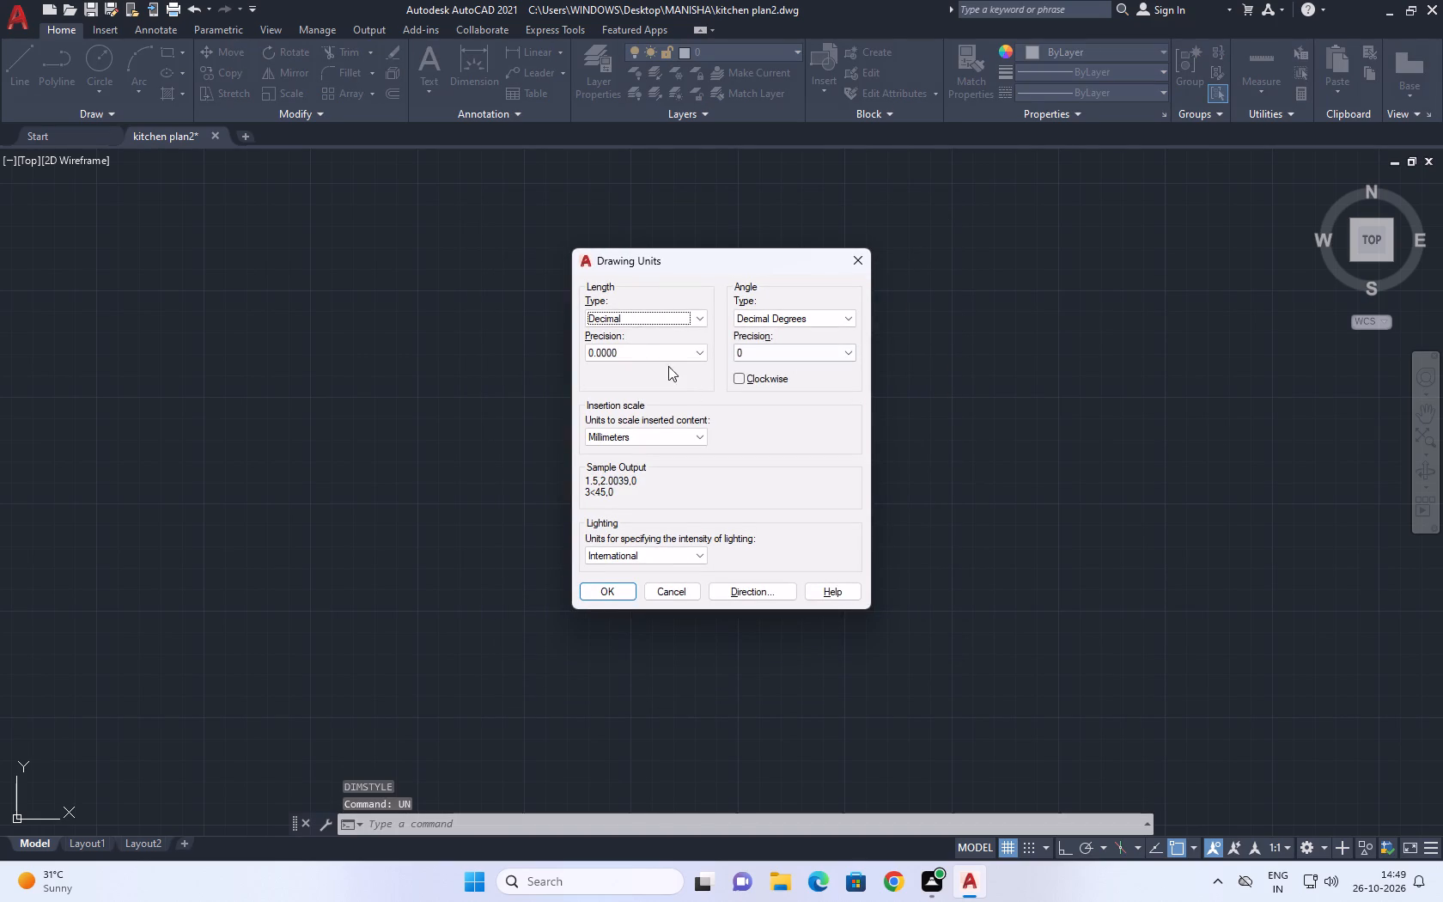
left_click(642, 435)
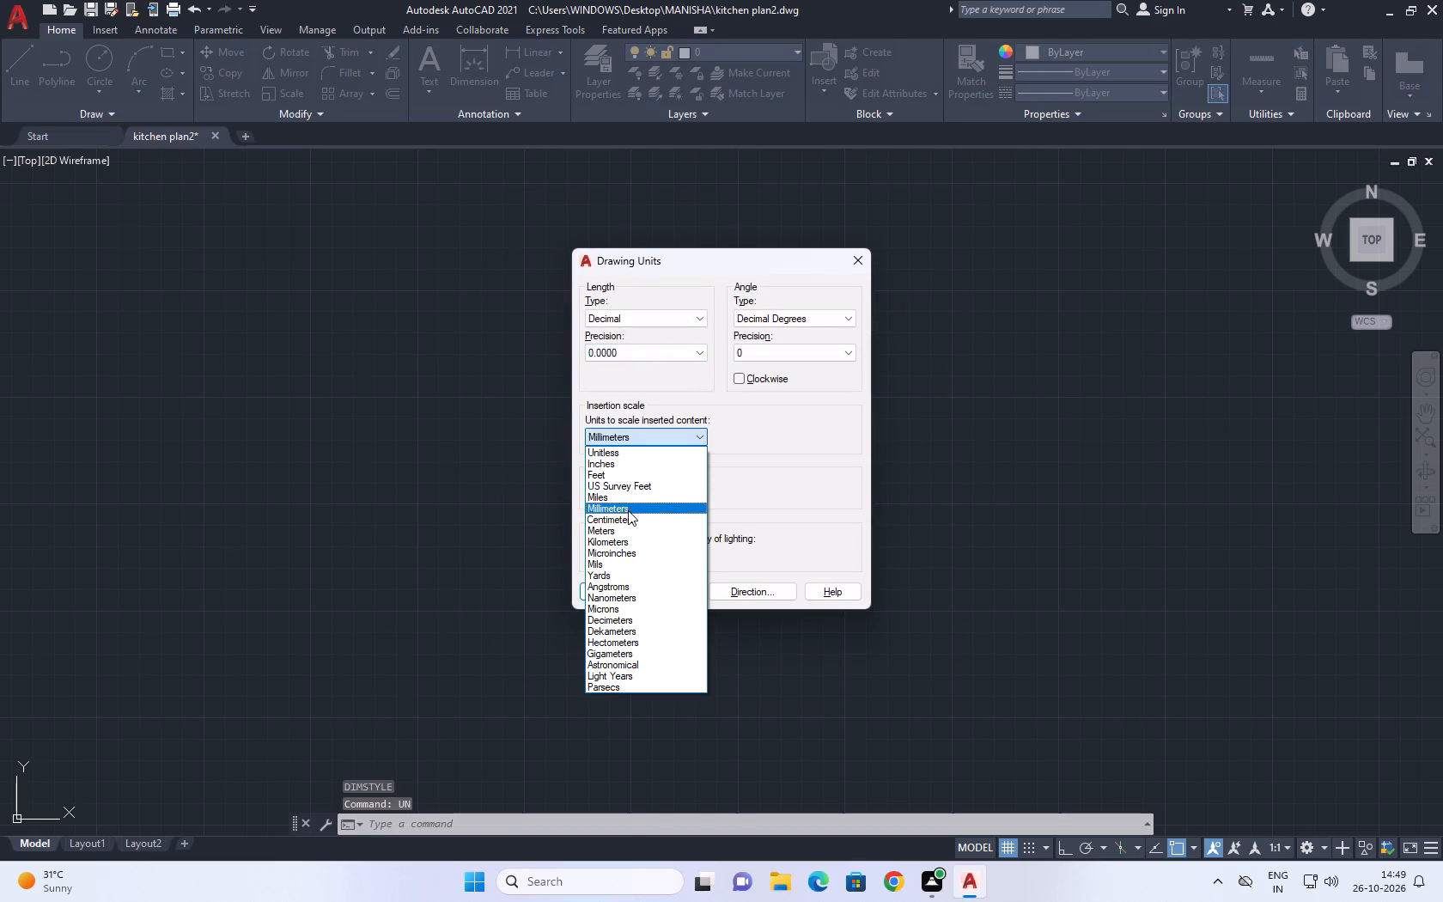
left_click(626, 520)
left_click(646, 352)
left_click(620, 377)
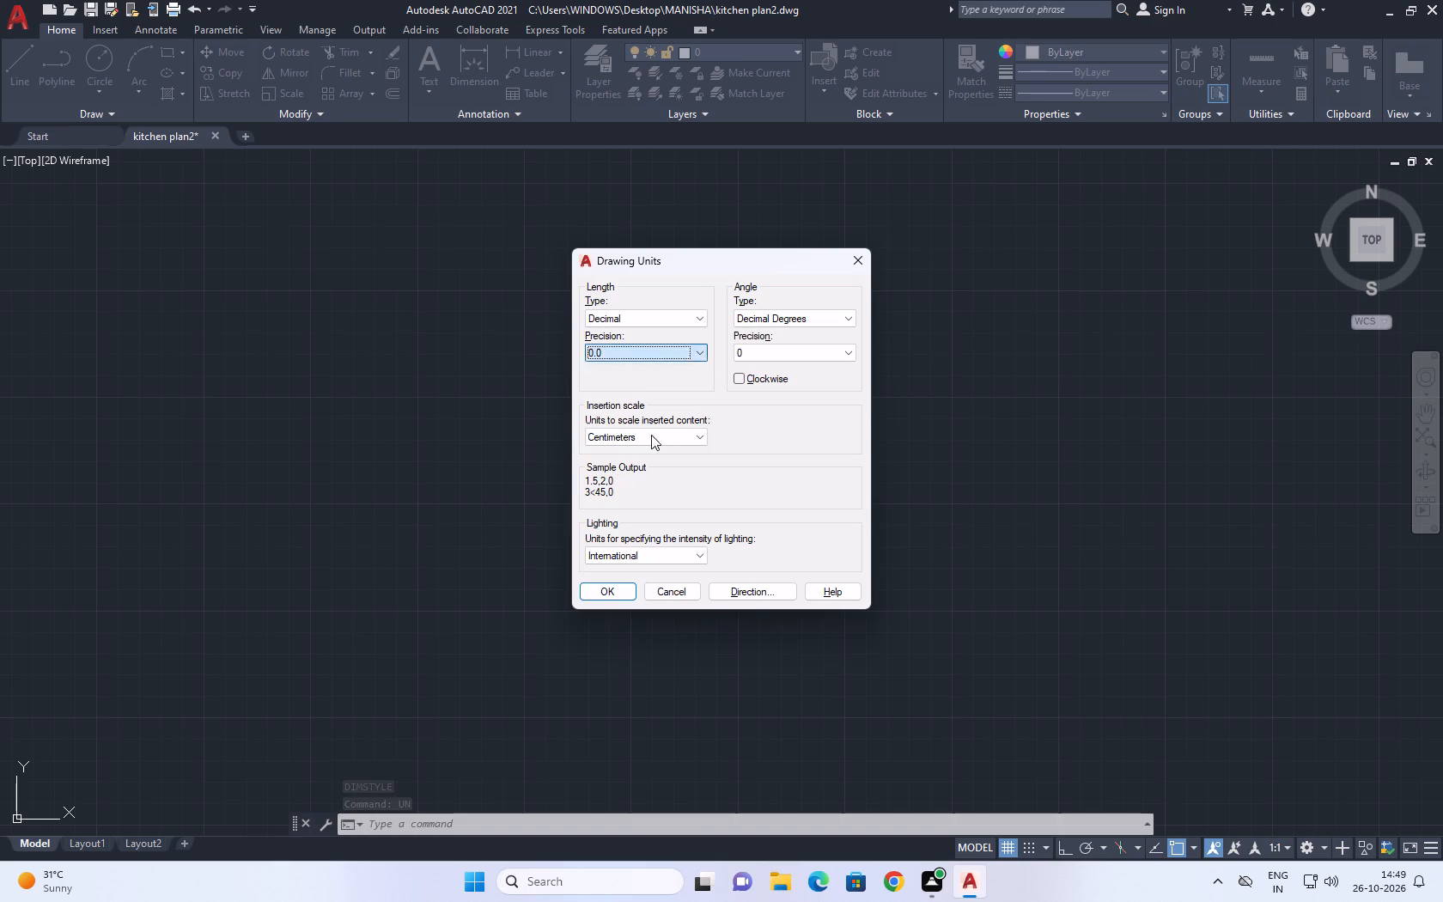
left_click(584, 588)
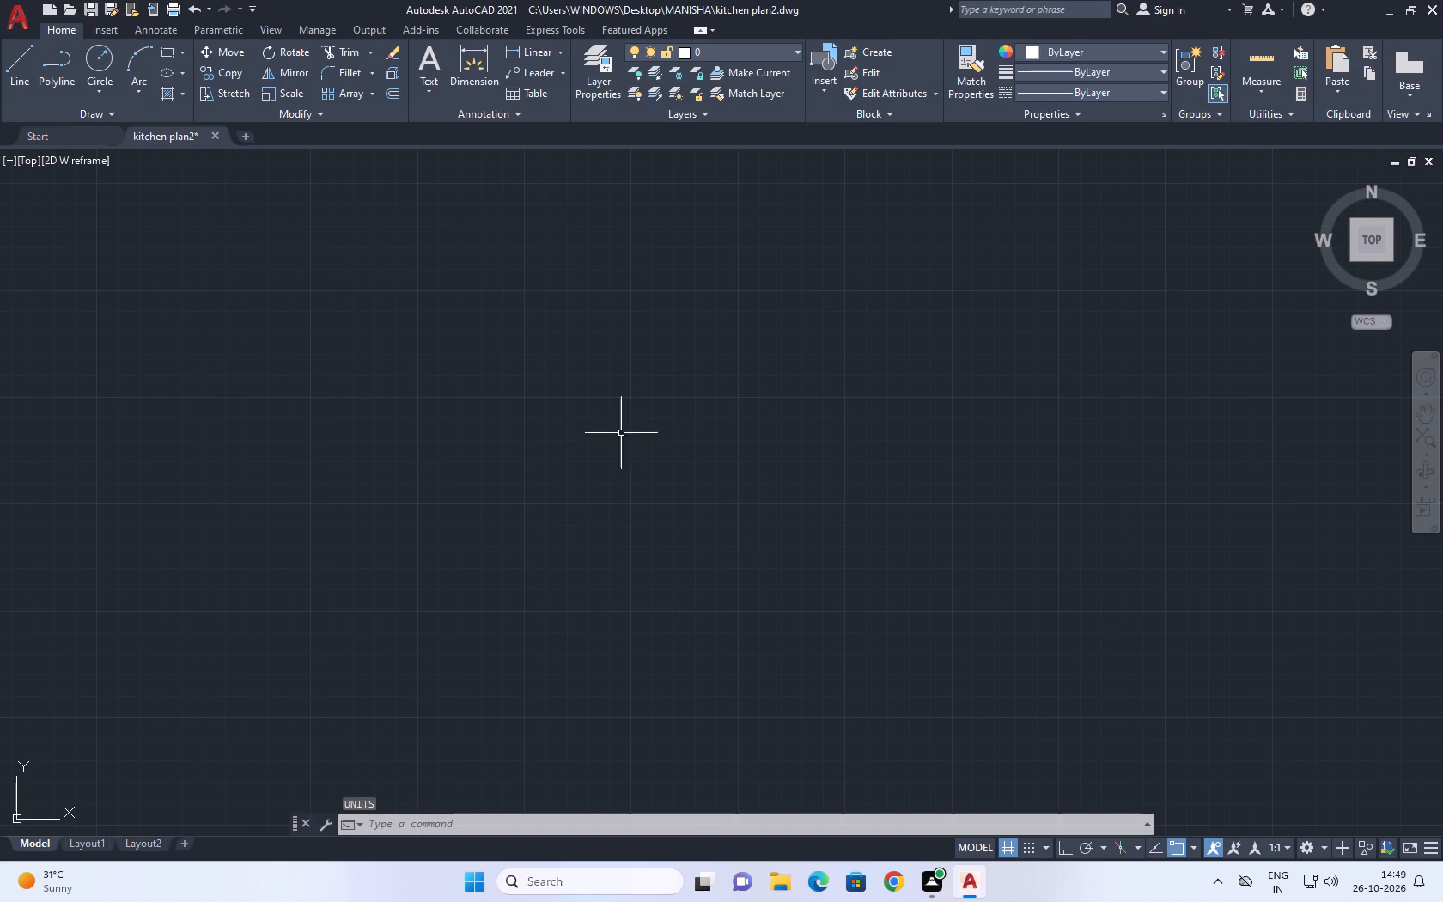
Turn on isometric drafting in the left isoplane.
middle_click_drag(613, 439, 502, 558)
left_click(1115, 850)
middle_click_drag(362, 515, 155, 627)
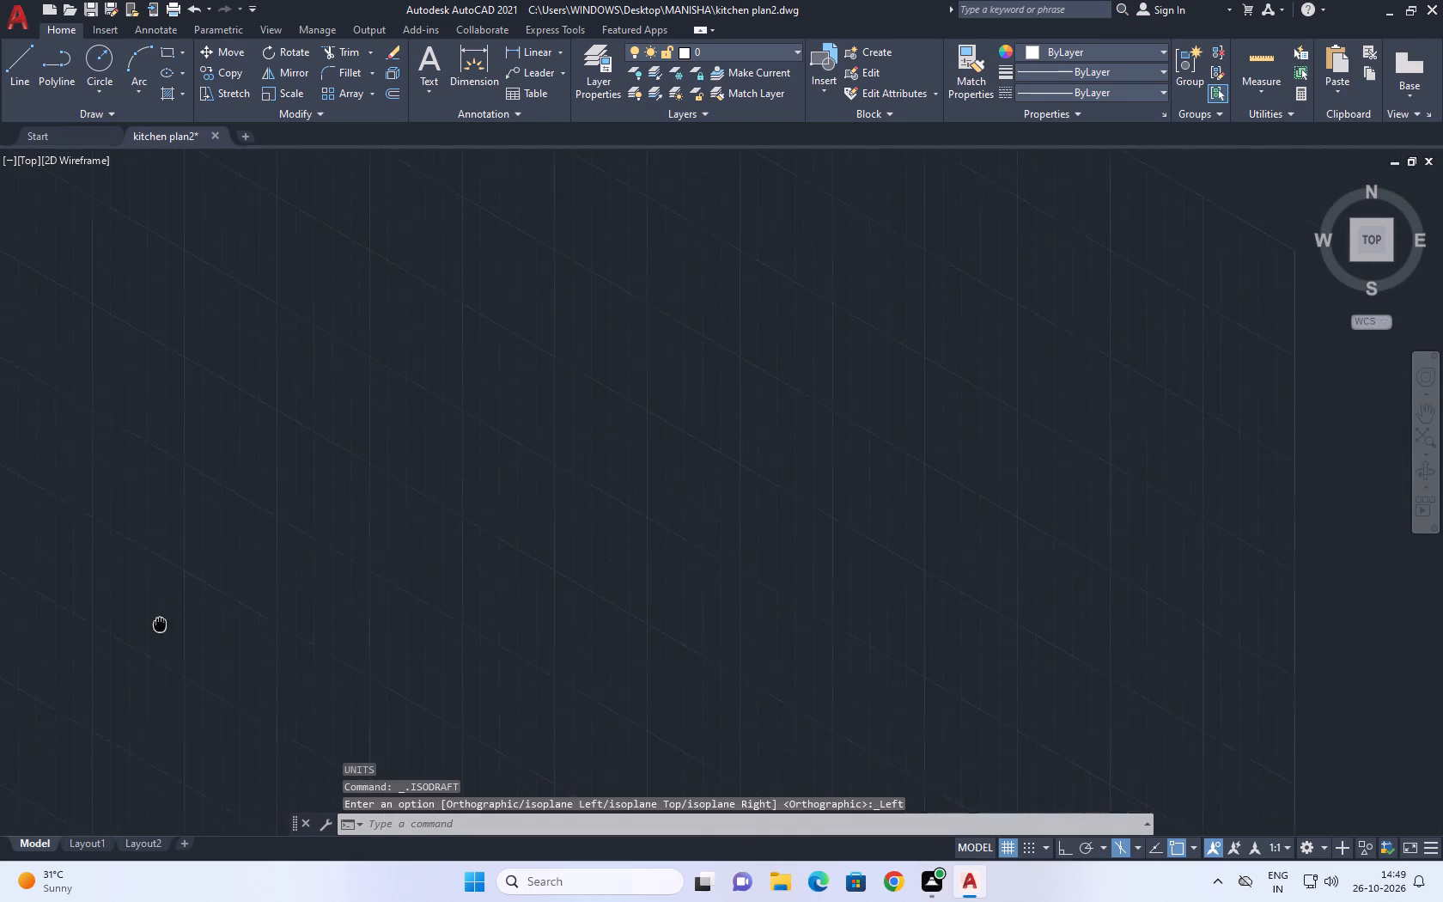
middle_click_drag(155, 627, 141, 636)
With Ortho on, draw a 180-unit vertical line downward in an empty area as the panel's tall edge.
key("l")
key("space")
left_click(586, 235)
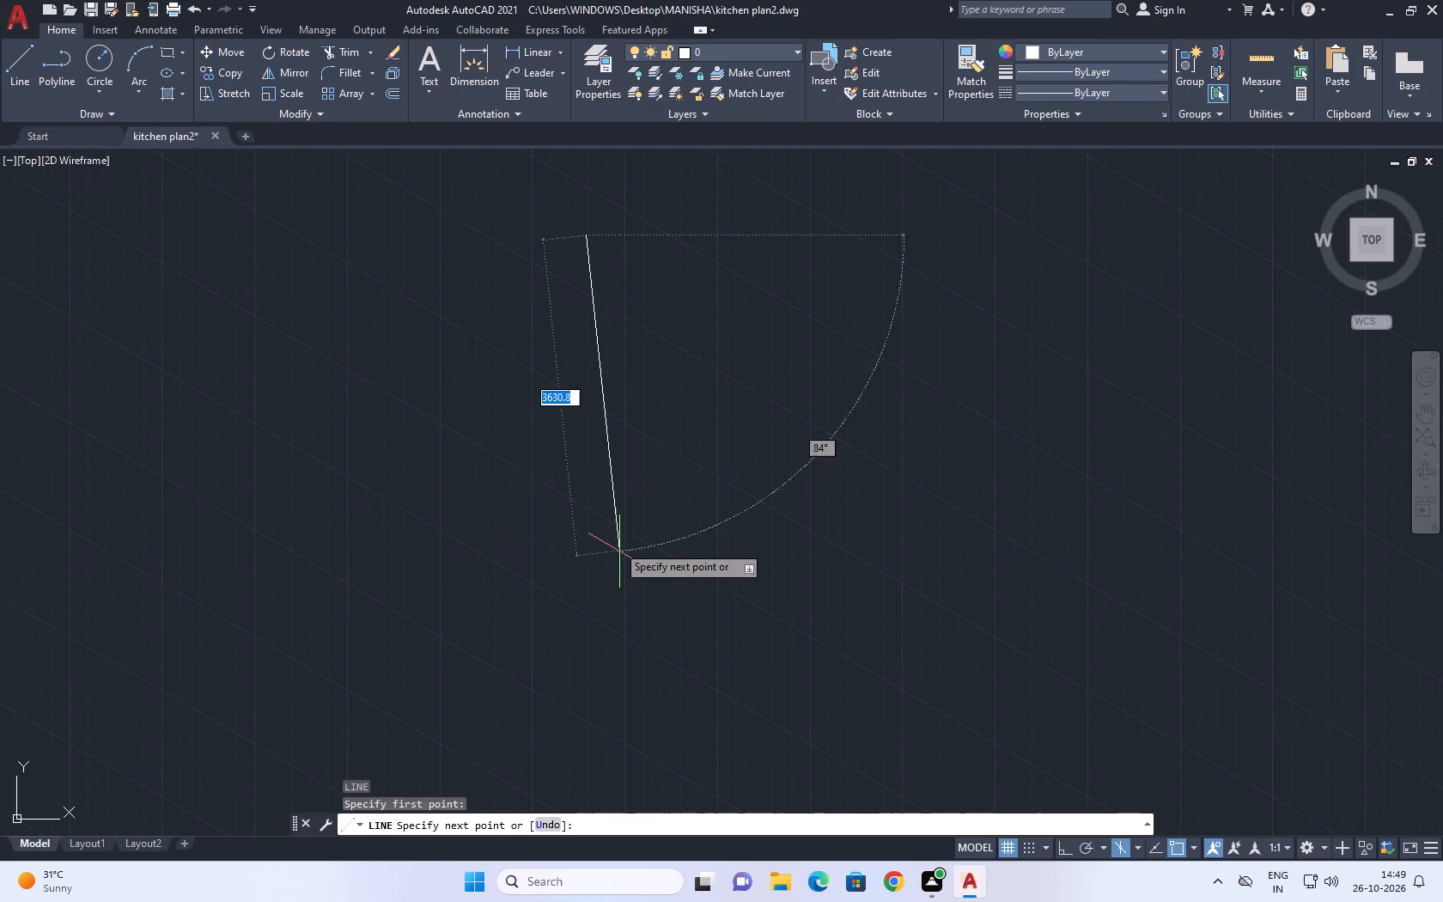
key("F8")
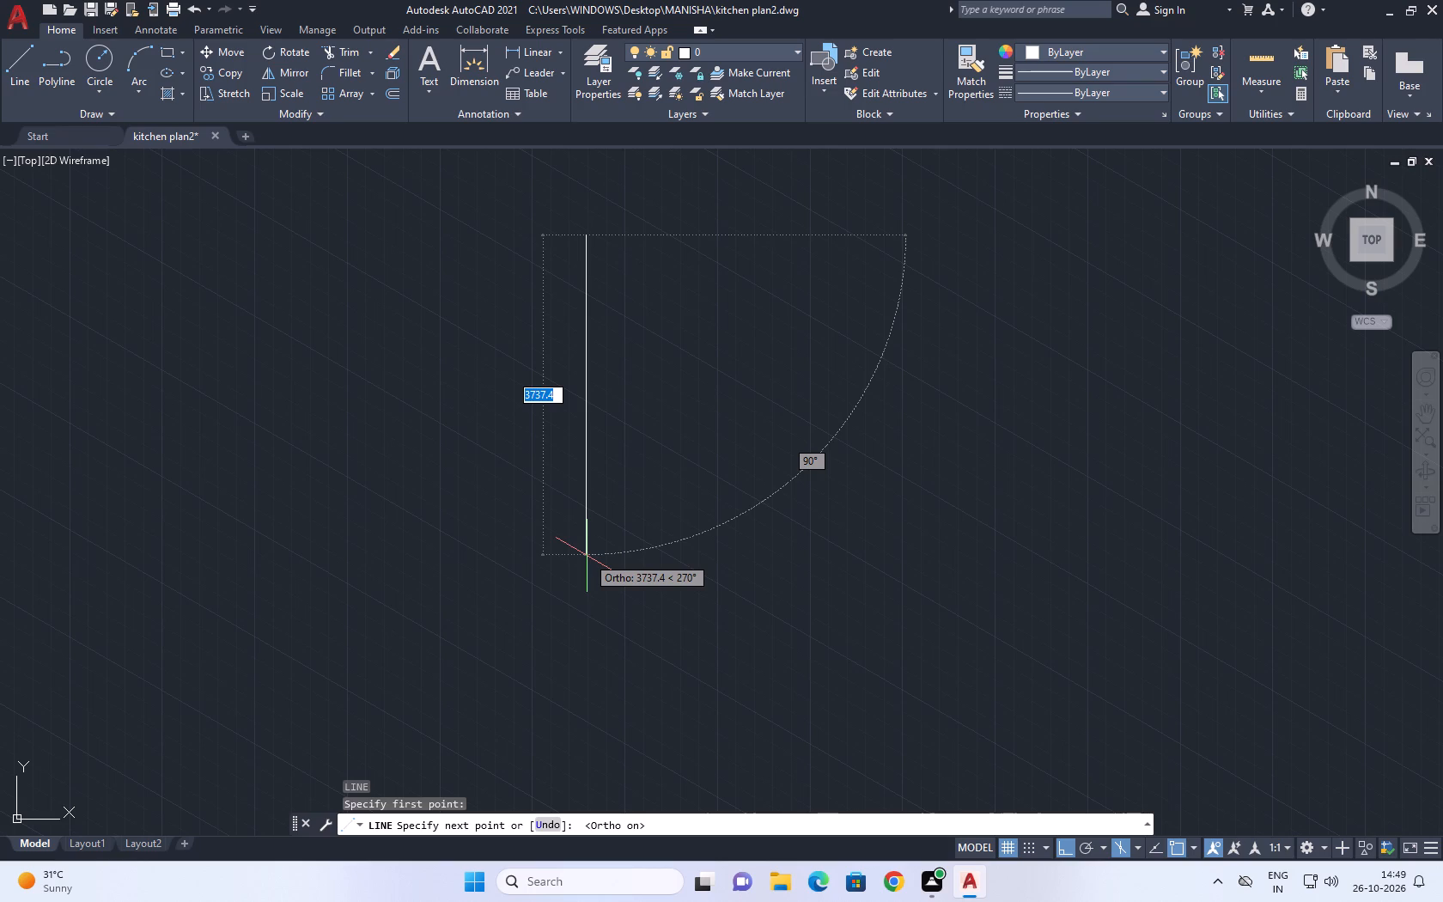
type("180")
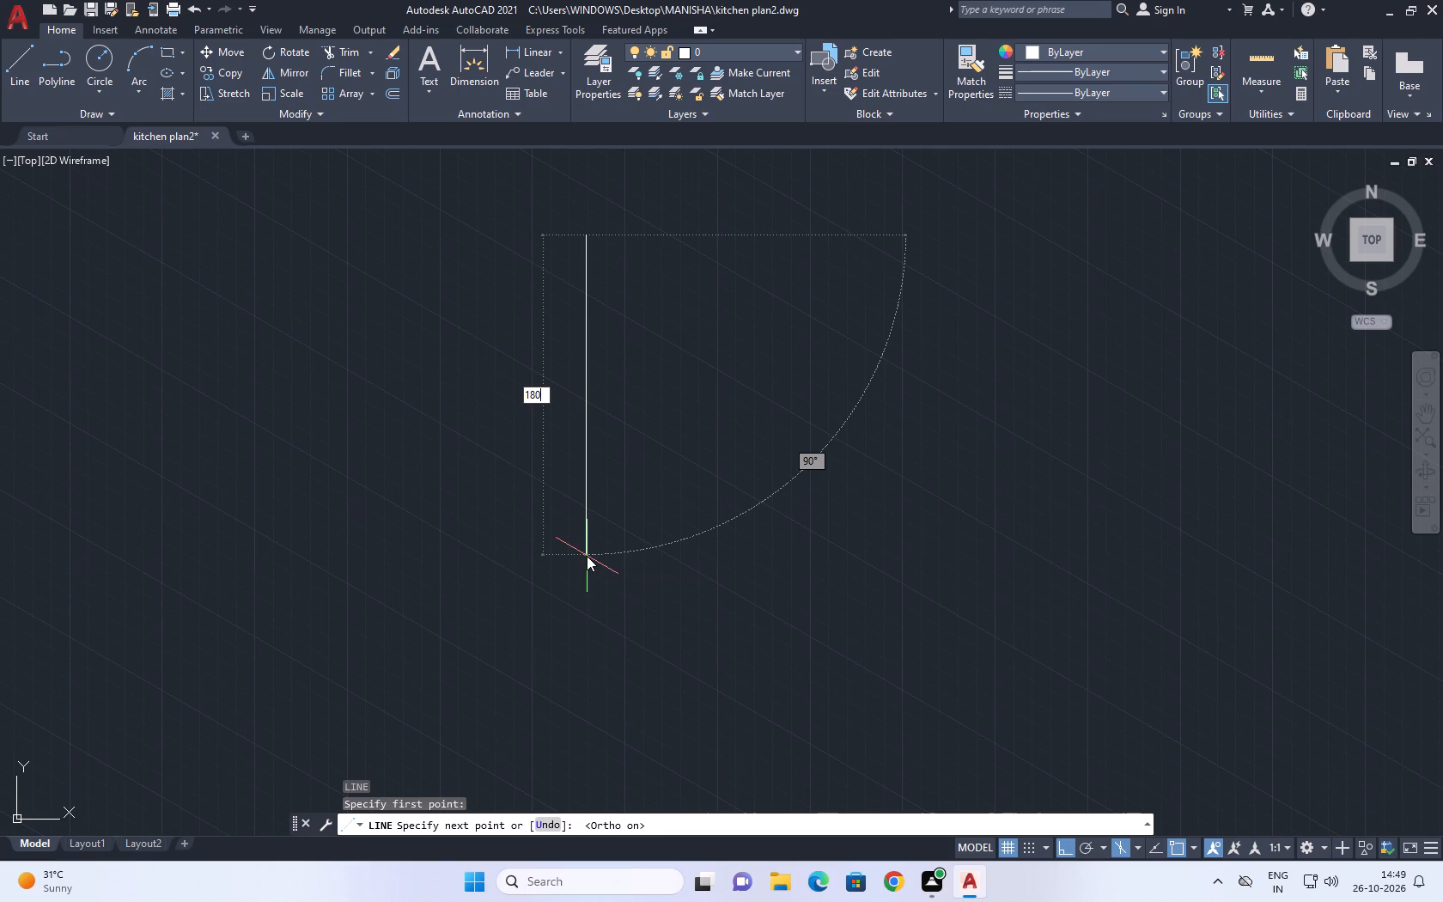
key("Return")
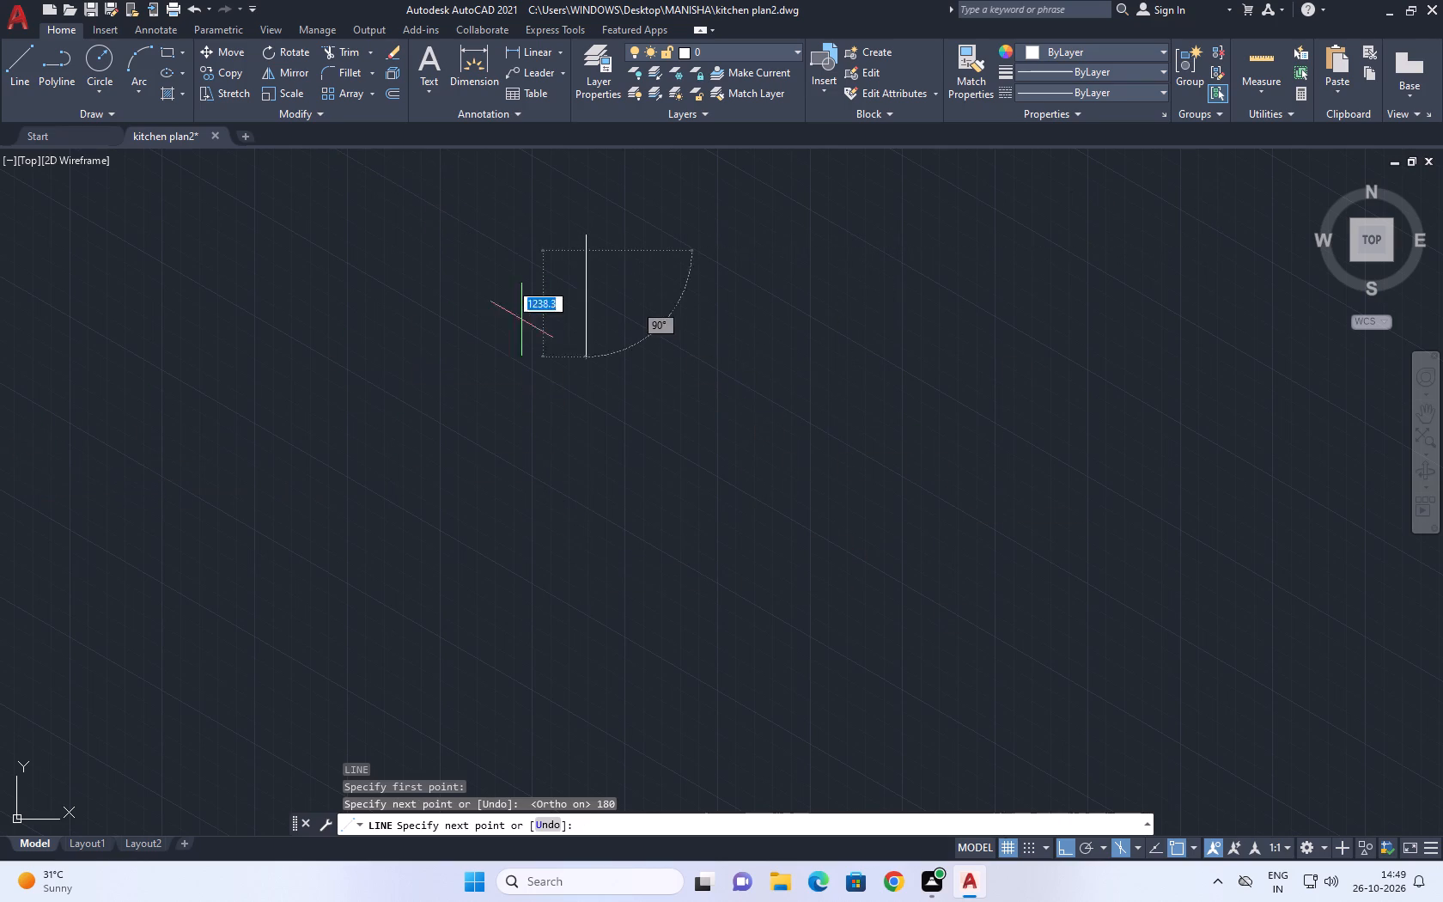
Continue the line 61 units along the 210° direction in the top isoplane for the panel's bottom edge.
middle_click_drag(560, 315, 600, 514)
scroll(646, 386, "up", 4)
middle_click_drag(566, 509, 828, 112)
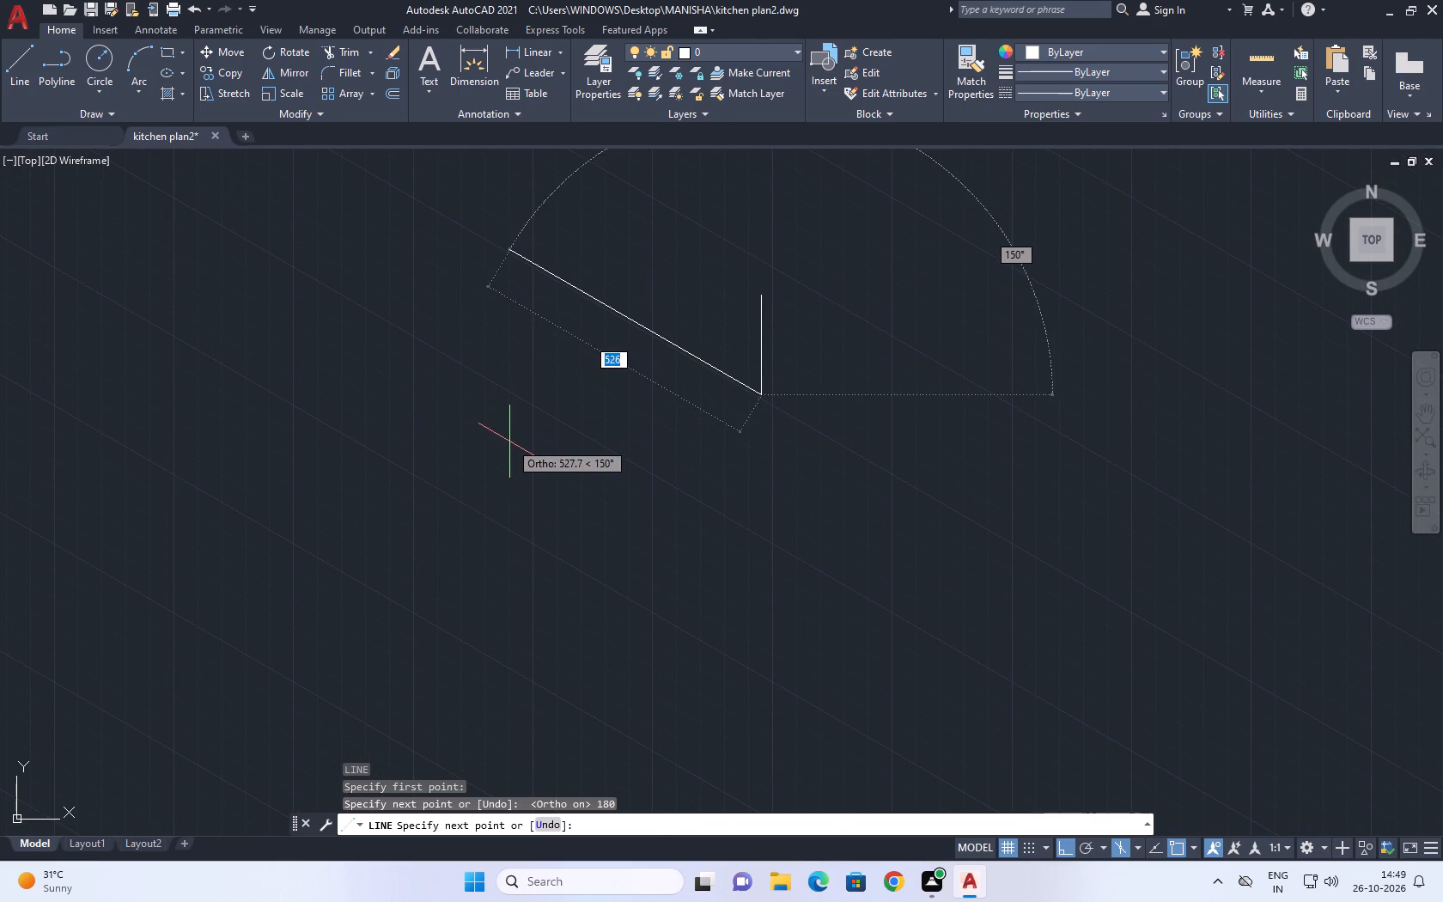
key("F5")
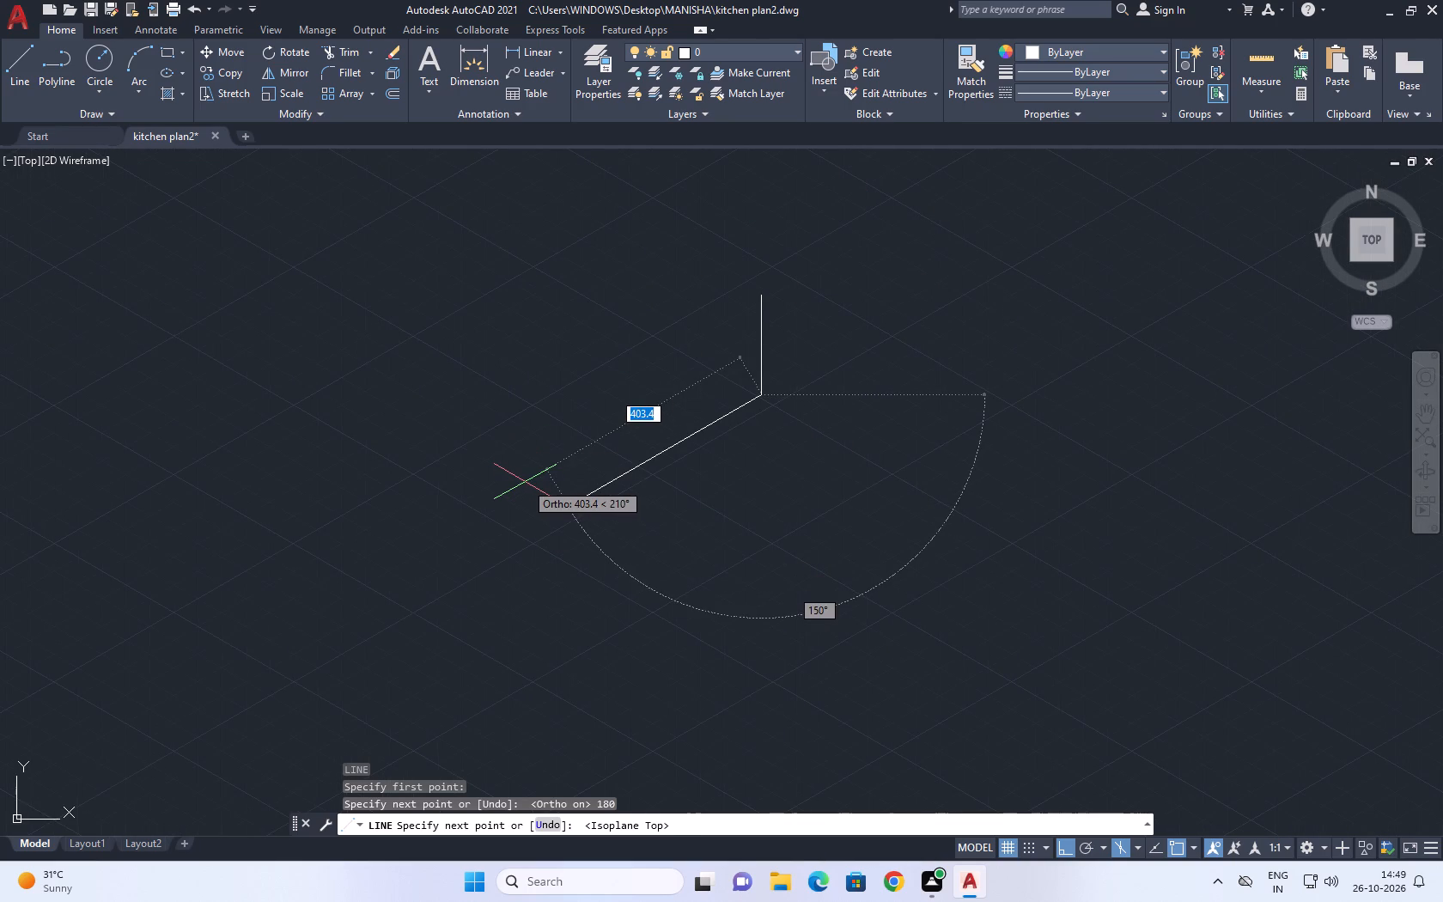
type("61")
key("Return")
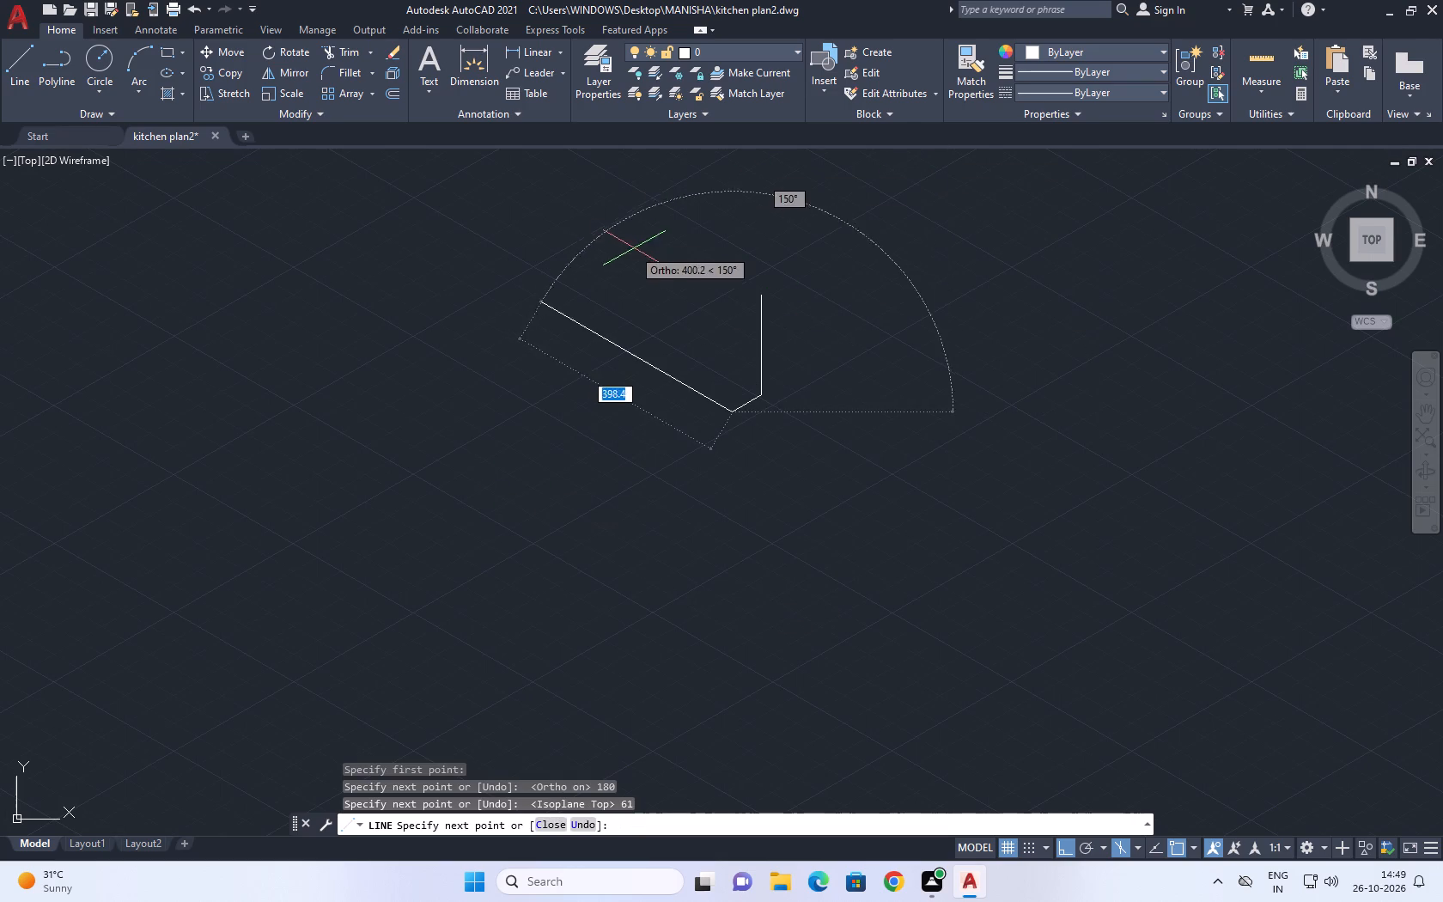
Draw the panel's 89-unit vertical edge upward in the right isoplane, and close its top with a sloped line to the 180-unit vertical.
key("F5")
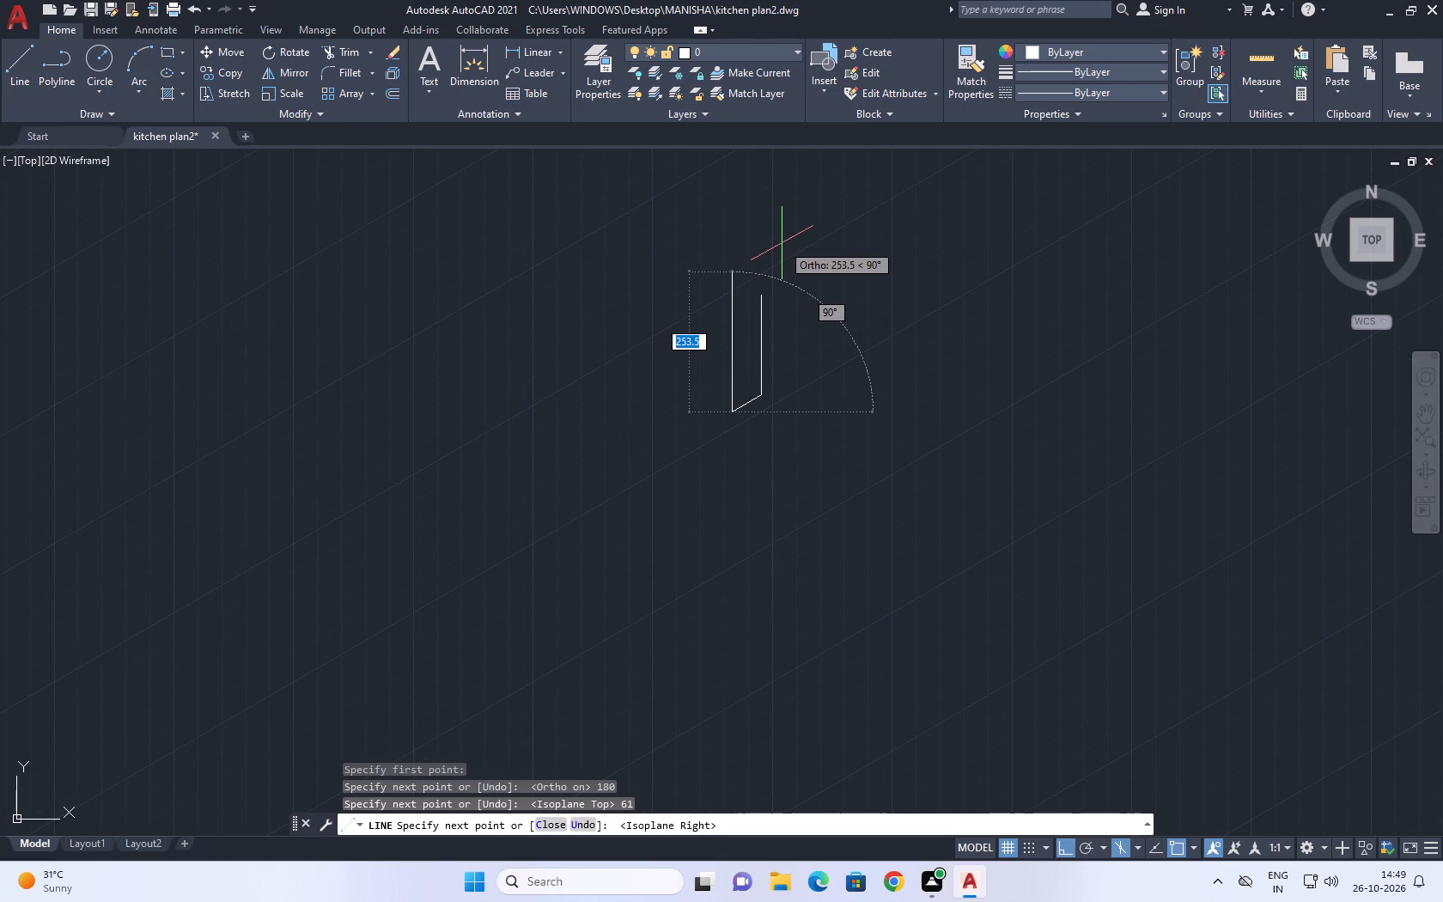
type("89")
key("Return")
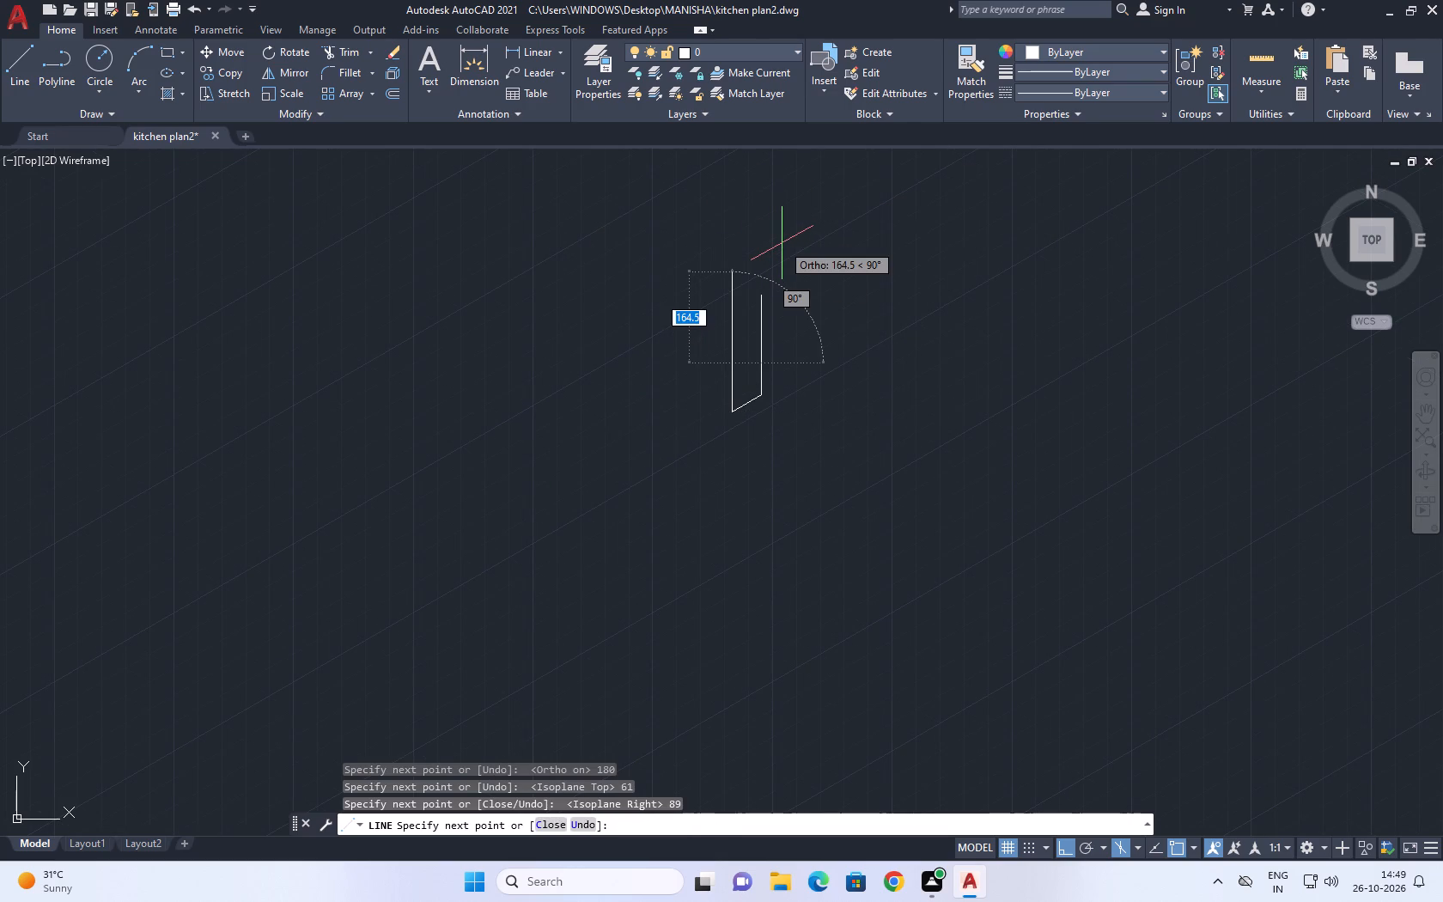
scroll(761, 344, "up", 2)
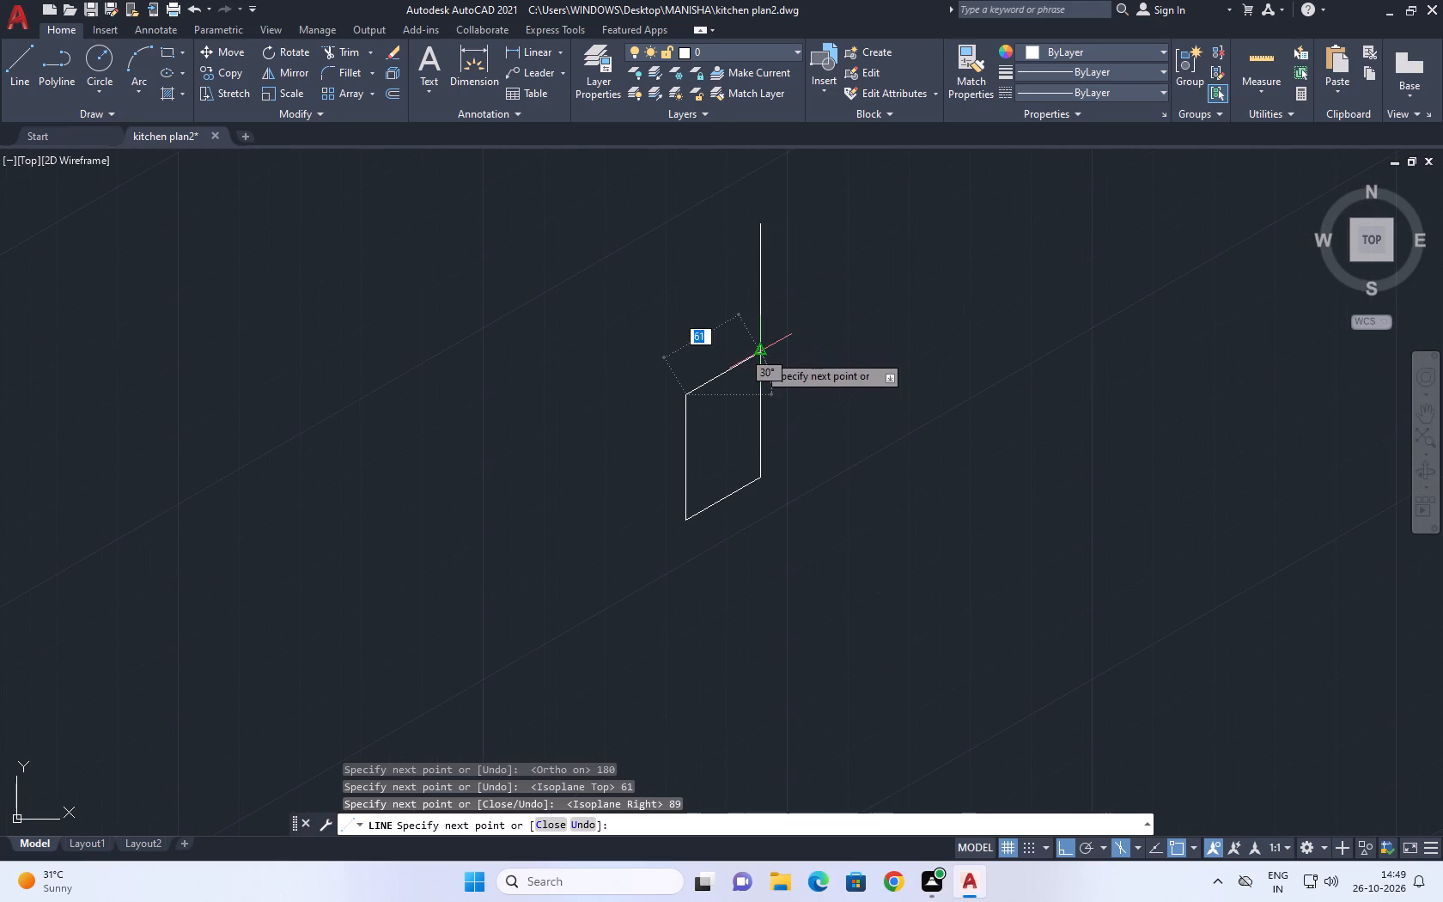
left_click(758, 354)
key("Escape")
Copy the panel's 89-unit vertical edge 89 units along the 150° direction of the left isoplane, using its lower endpoint as base.
middle_click_drag(604, 346, 885, 357)
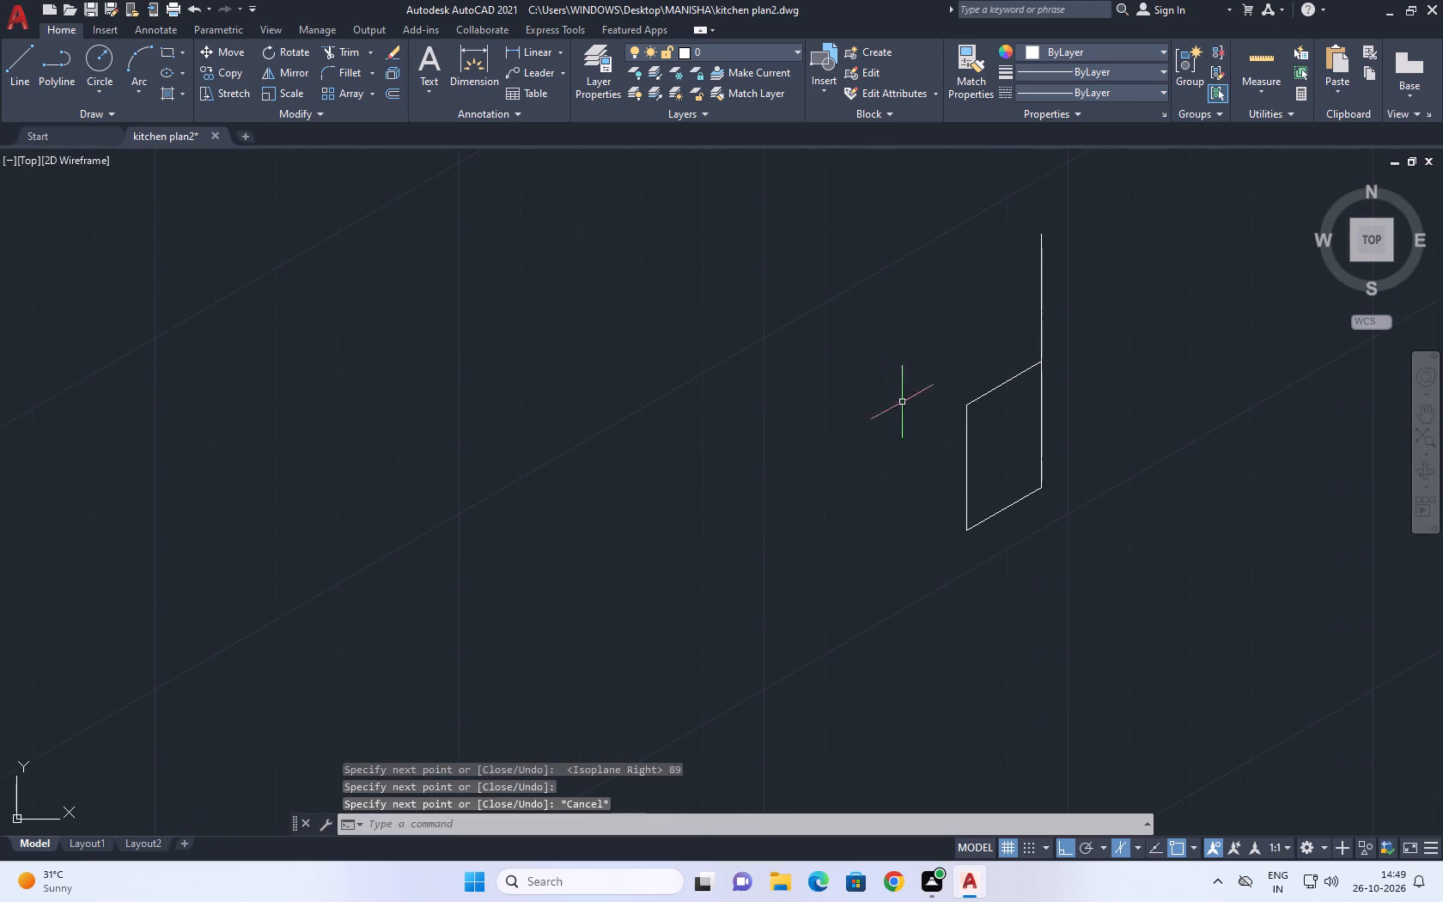
scroll(1004, 479, "up", 3)
left_click_drag(955, 431, 941, 427)
left_click(660, 369)
middle_click_drag(726, 389, 935, 572)
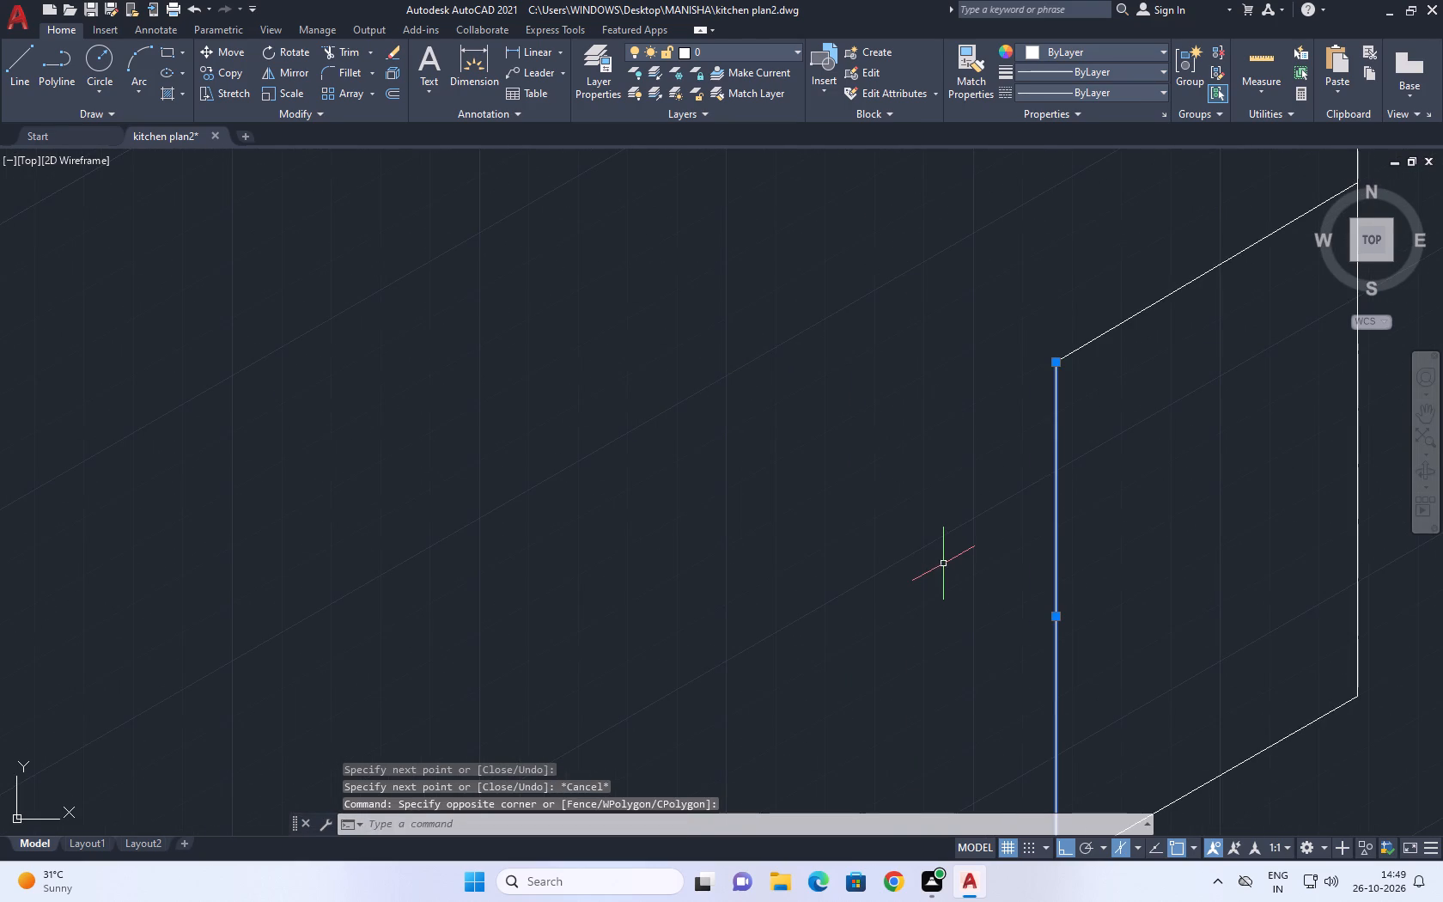
key("c")
key("o")
key("space")
scroll(970, 439, "down", 3)
scroll(970, 439, "up", 1)
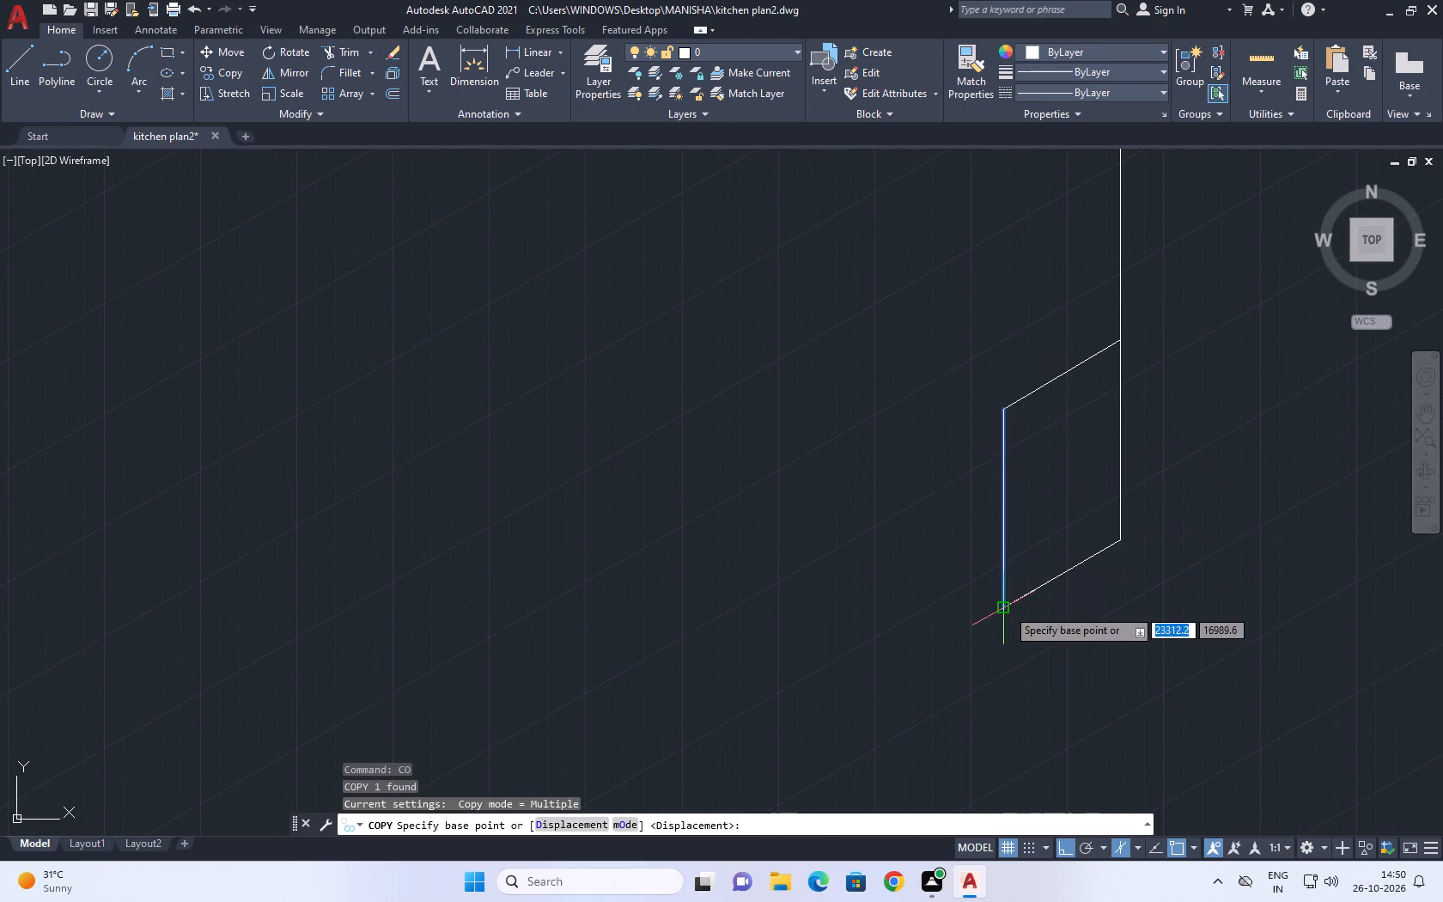
left_click(1007, 610)
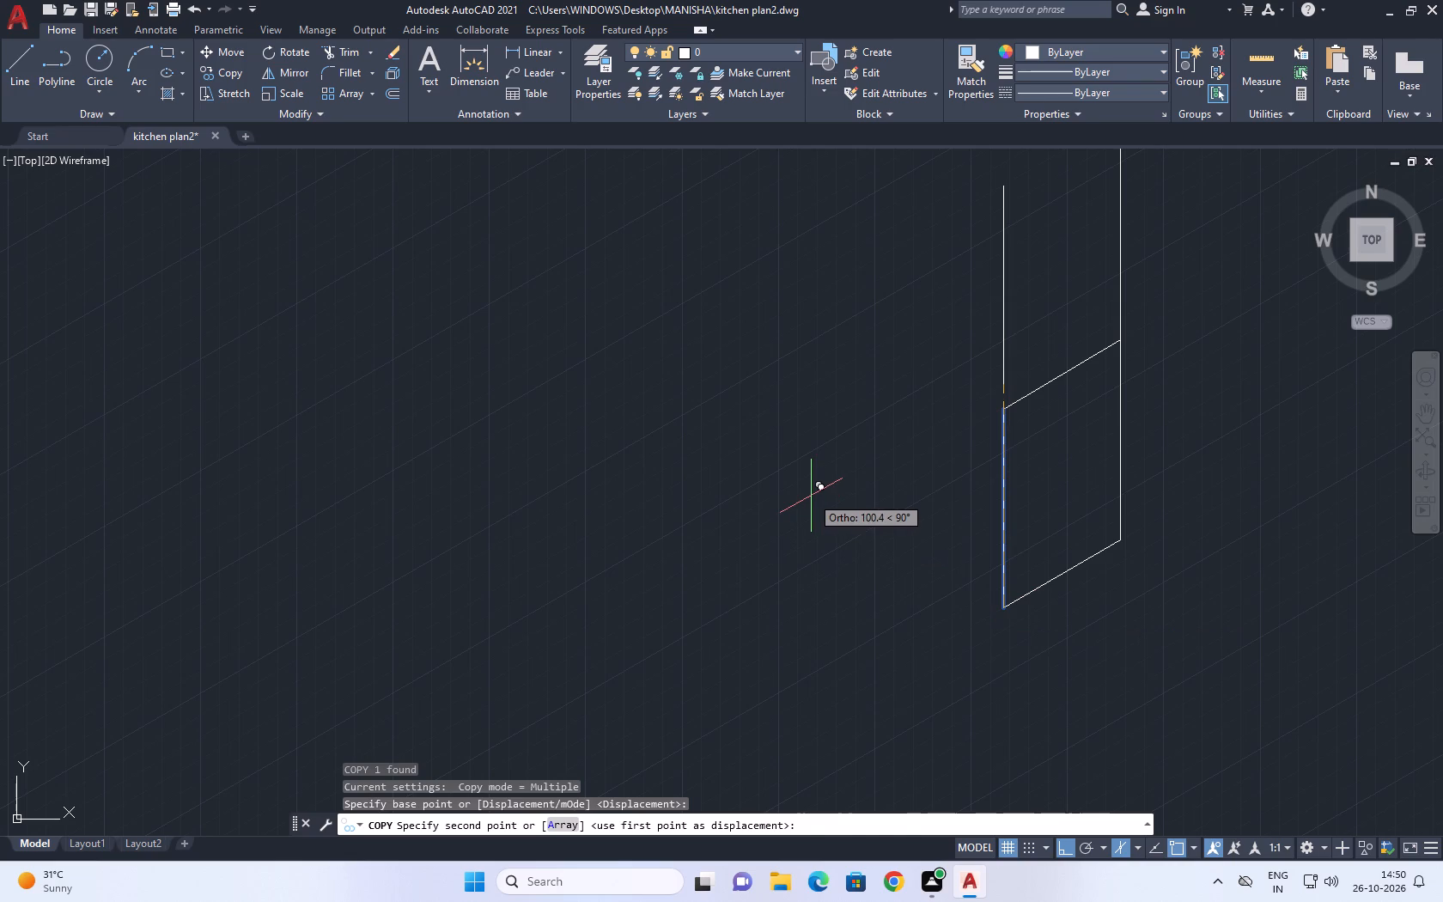
key("F5")
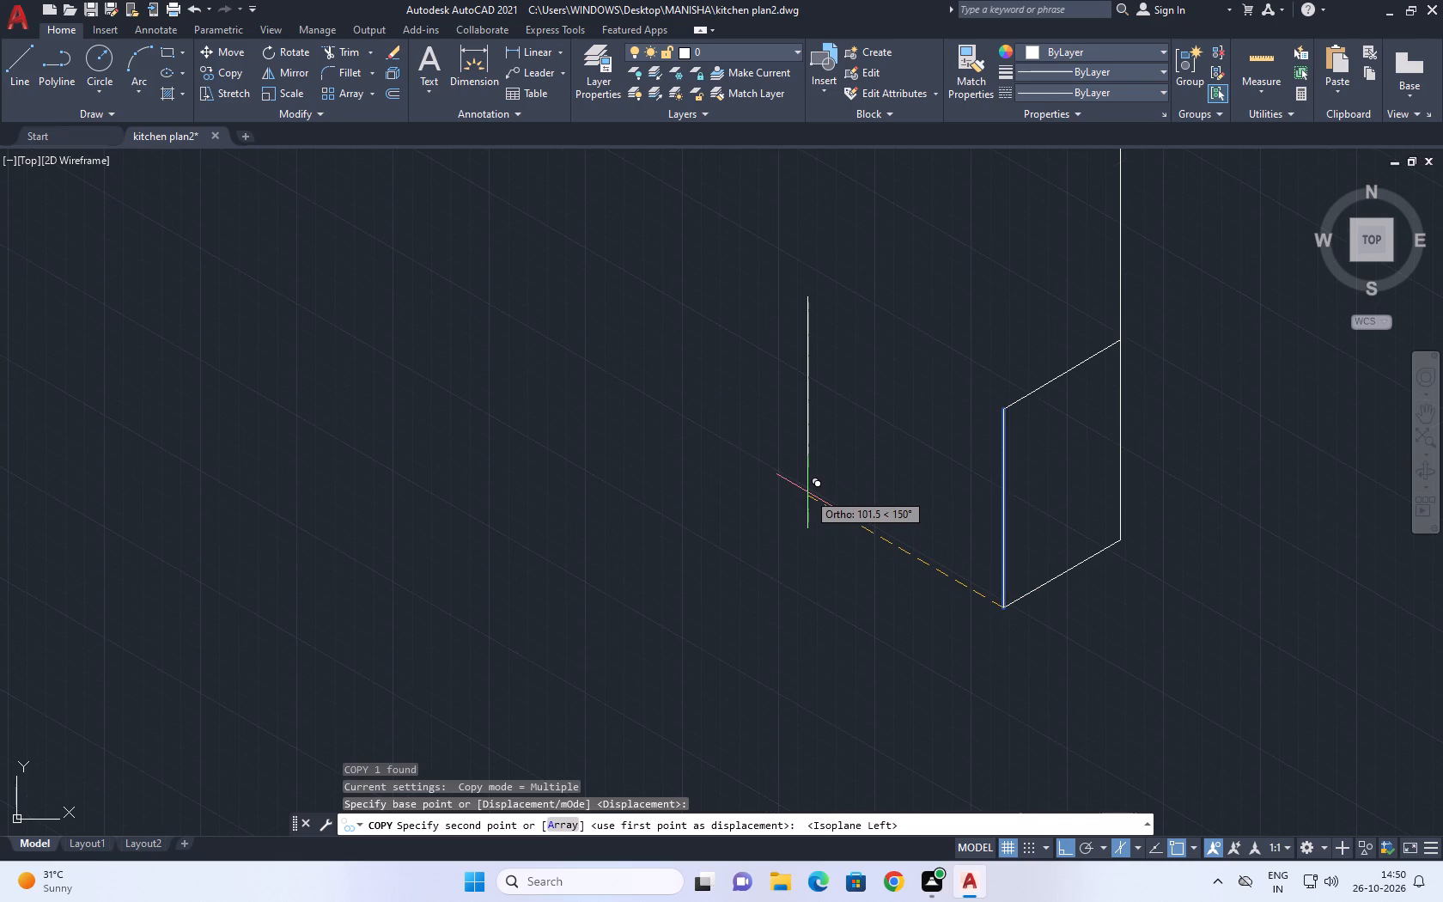
type("89")
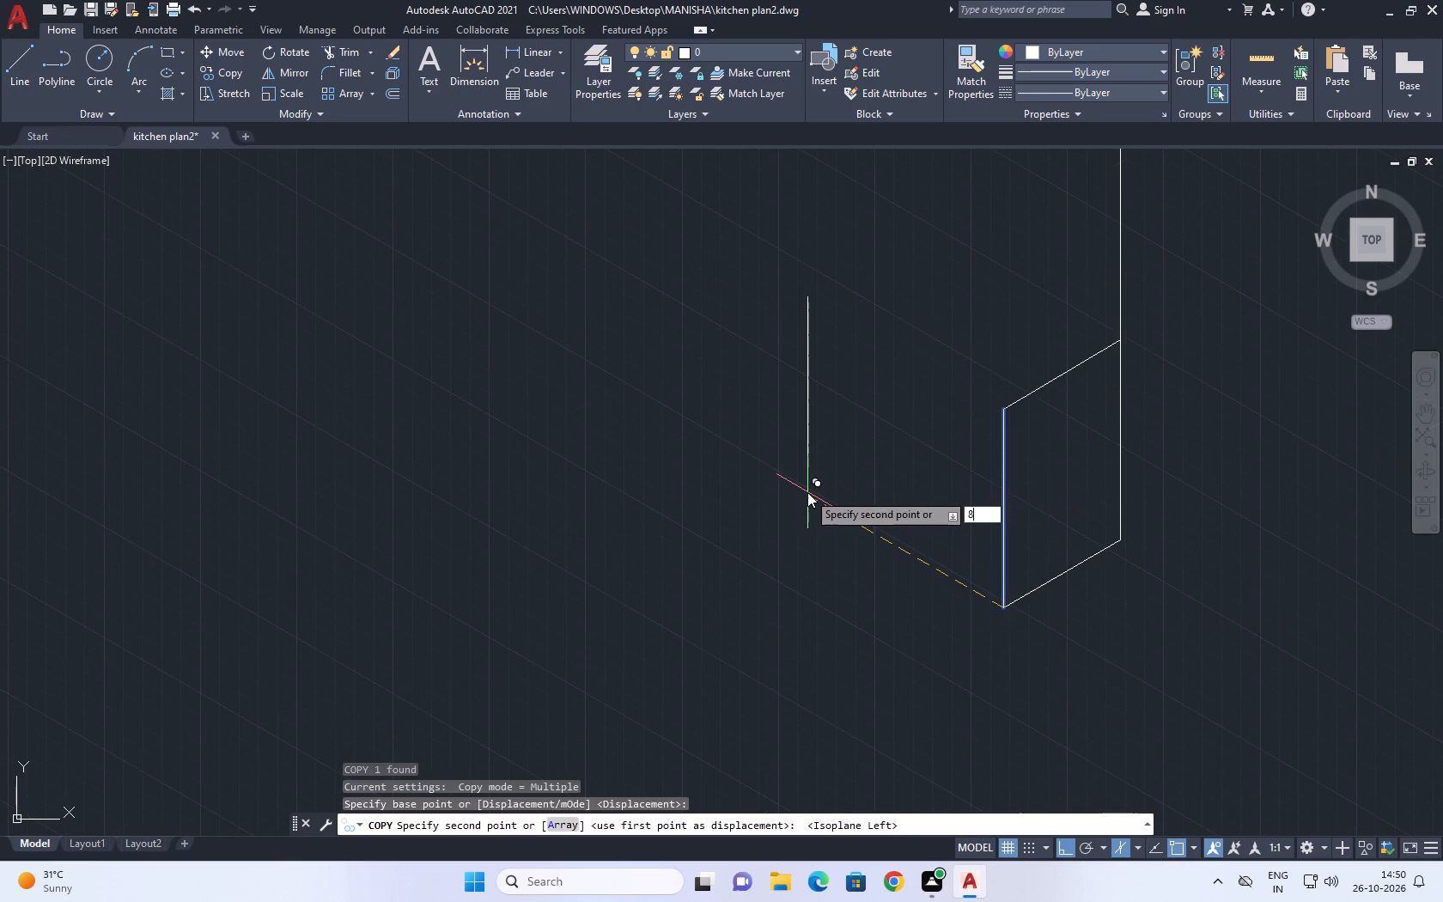
key("Return")
key("Escape")
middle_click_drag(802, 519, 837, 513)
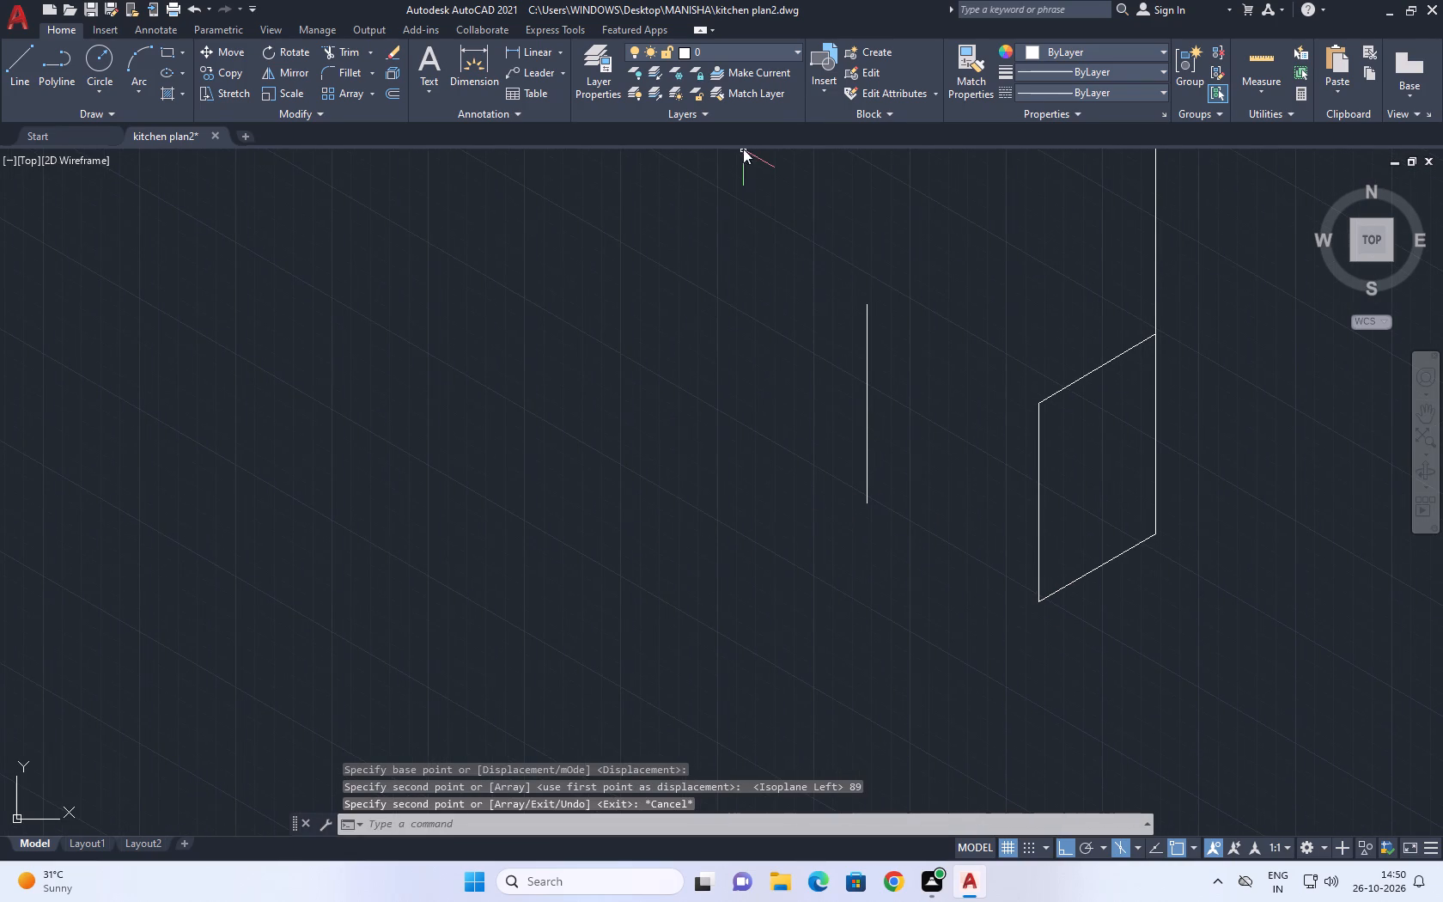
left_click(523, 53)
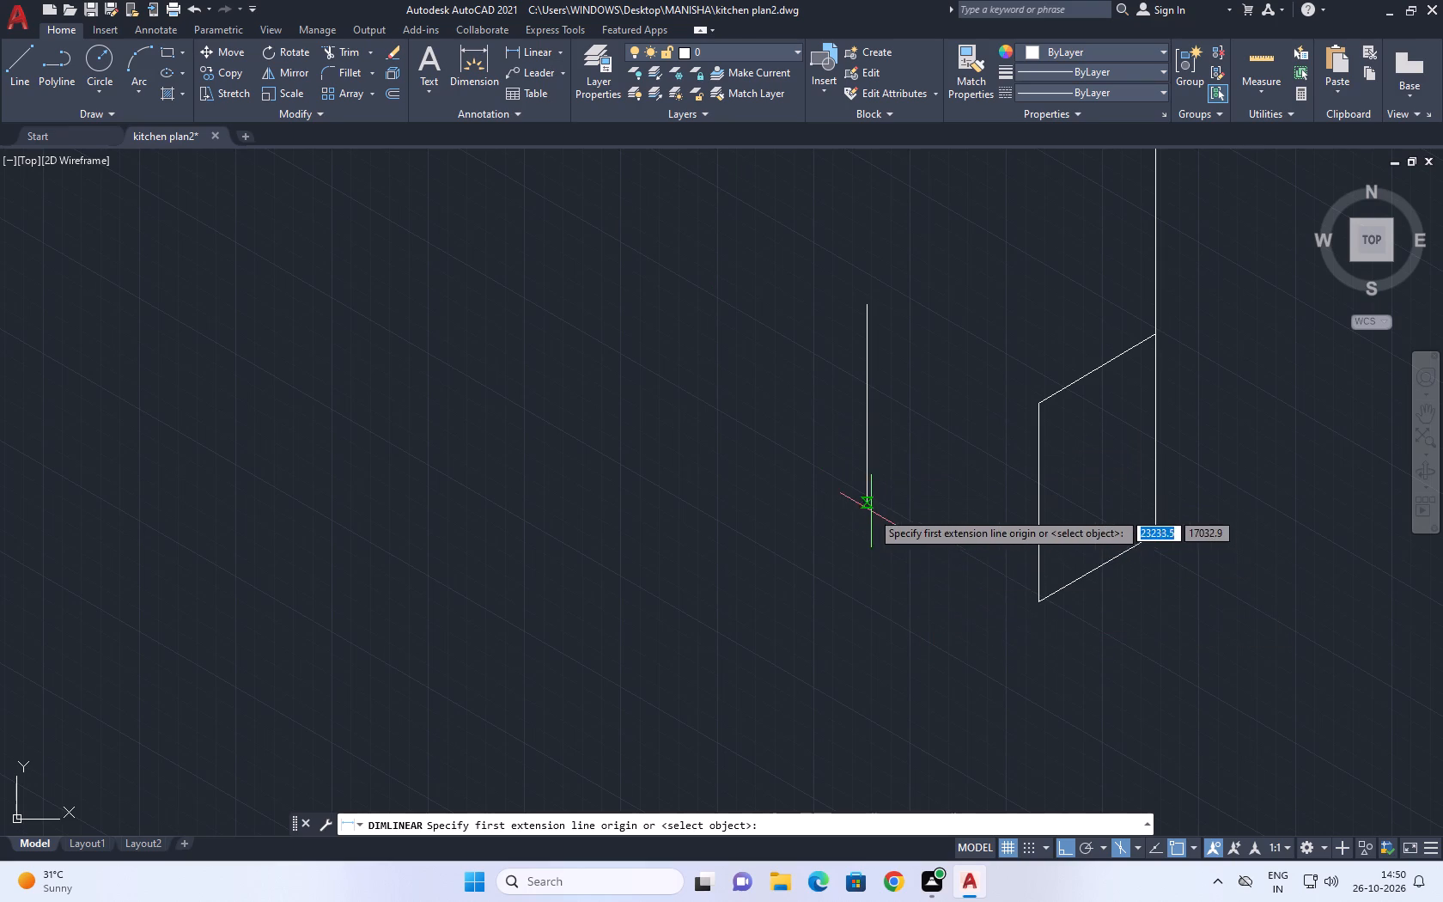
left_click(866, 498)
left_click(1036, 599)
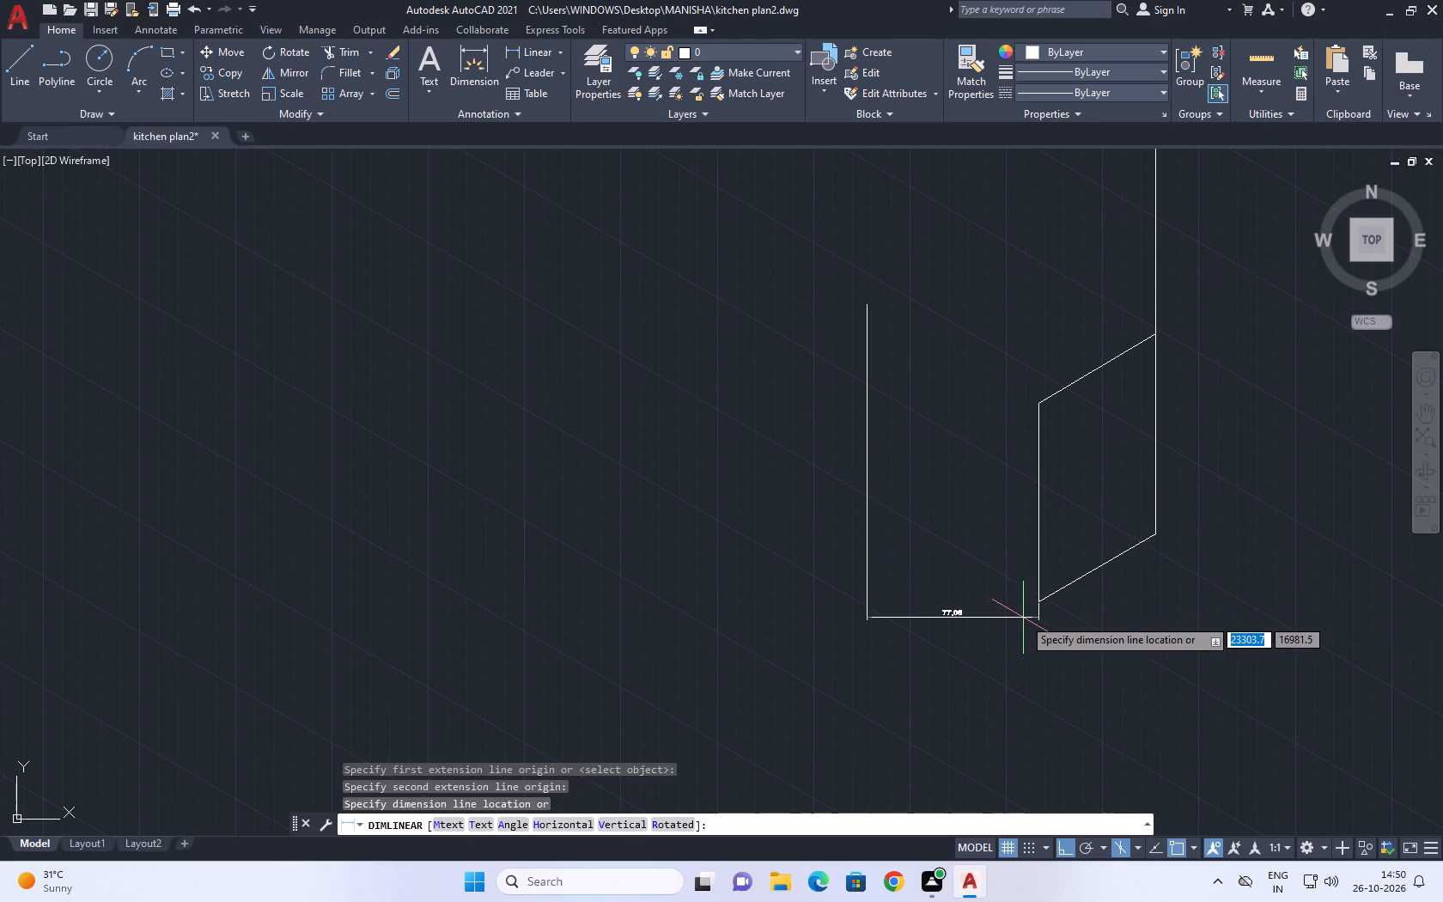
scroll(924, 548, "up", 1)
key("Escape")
Draw the cabinet front's bottom edge from the side panel's lower corner to the lower endpoint of the copied 89-unit vertical.
middle_click_drag(915, 478, 899, 535)
key("l")
key("space")
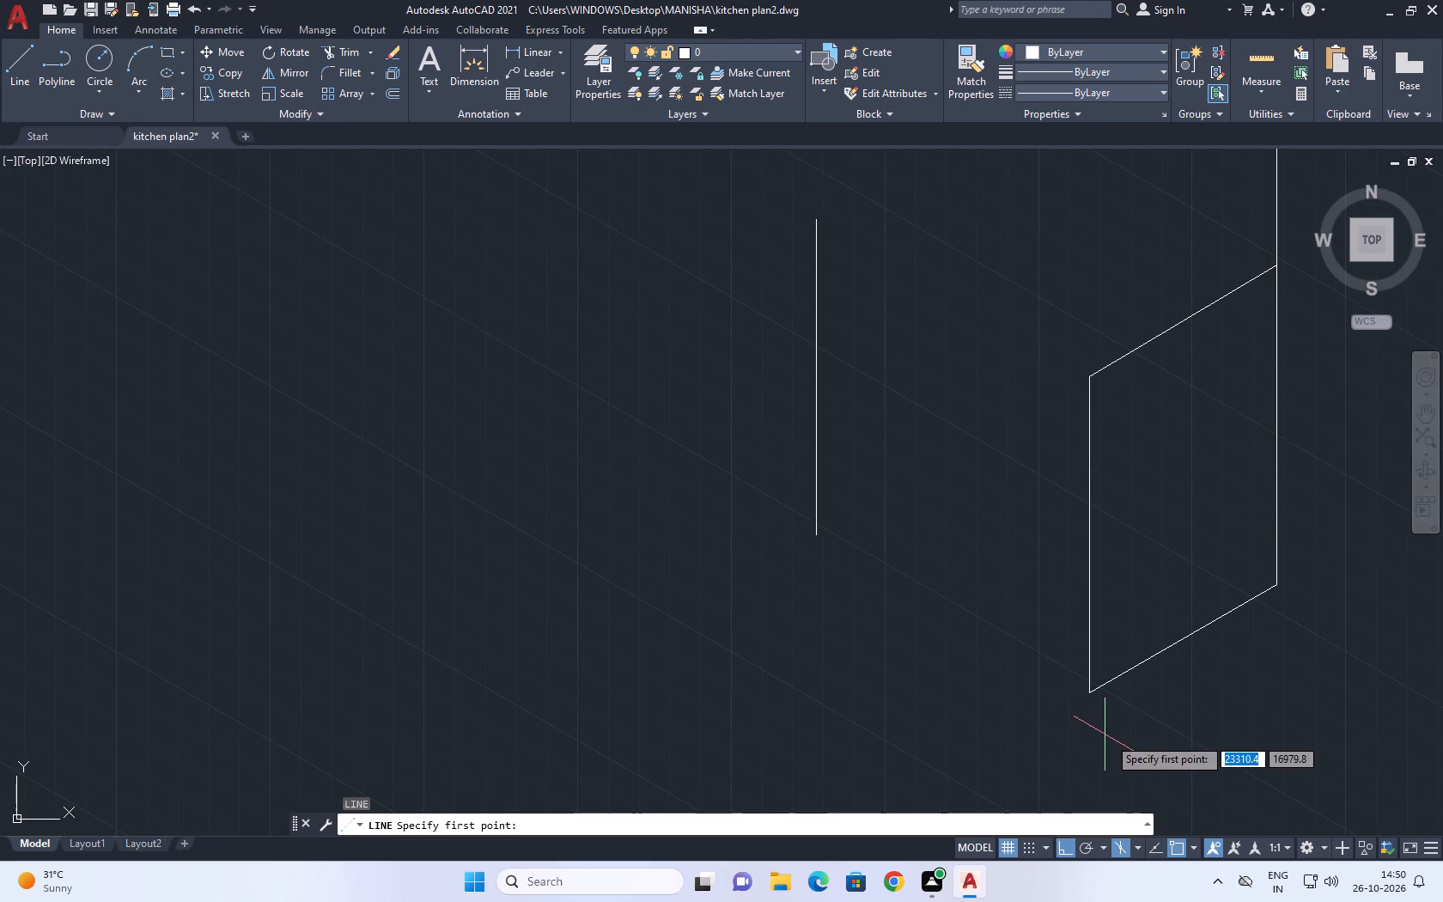
left_click(1087, 689)
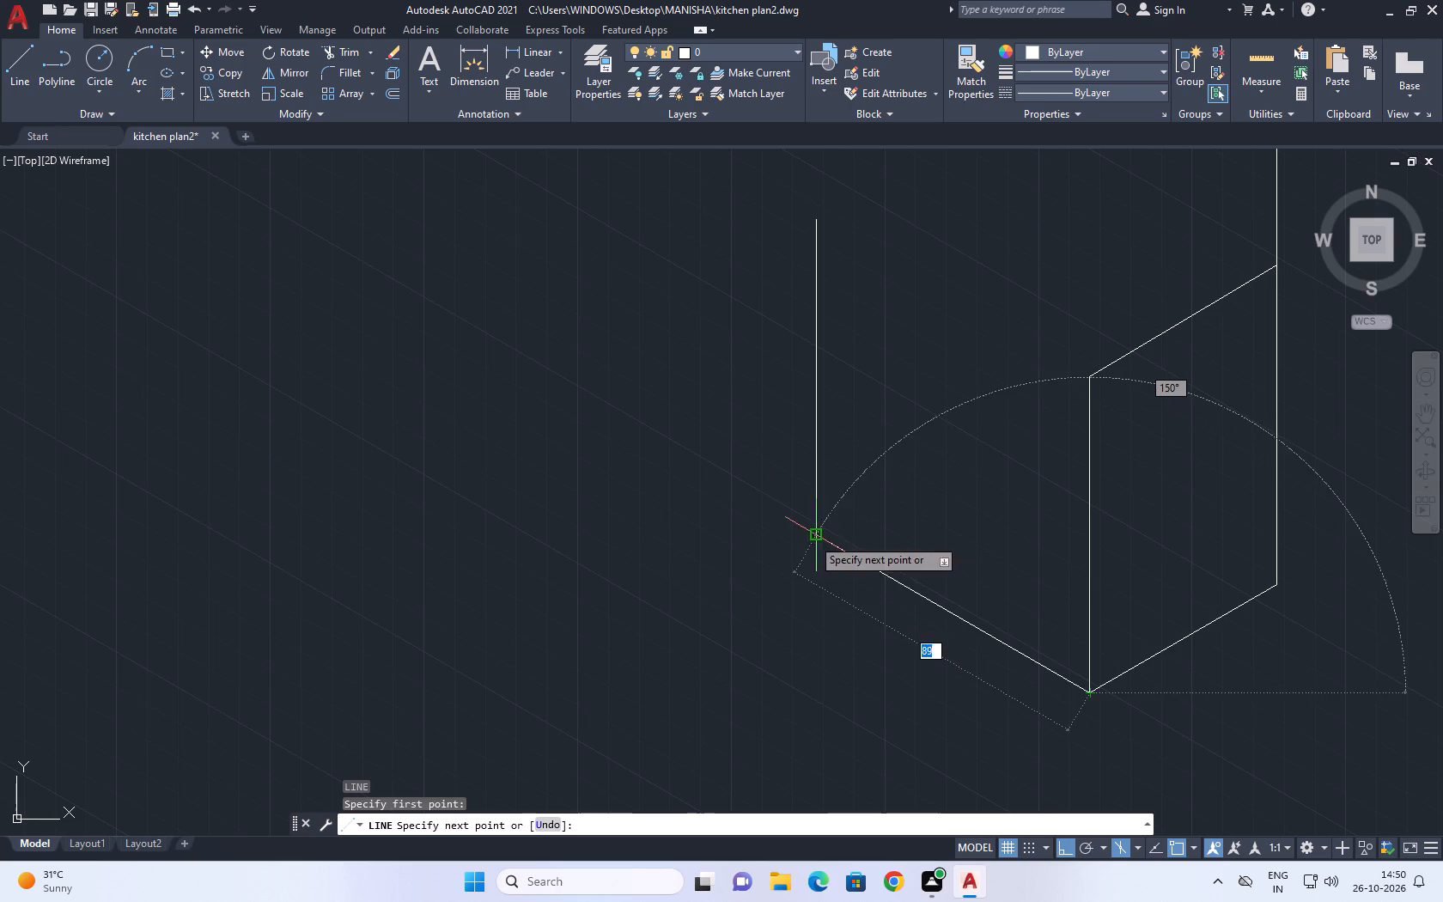
left_click(811, 537)
key("Escape")
Copy the cabinet front's bottom edge 10 units straight up from its lower corner to form the skirting line.
middle_click_drag(871, 470, 854, 430)
middle_click_drag(920, 501, 808, 527)
middle_click_drag(942, 592, 929, 452)
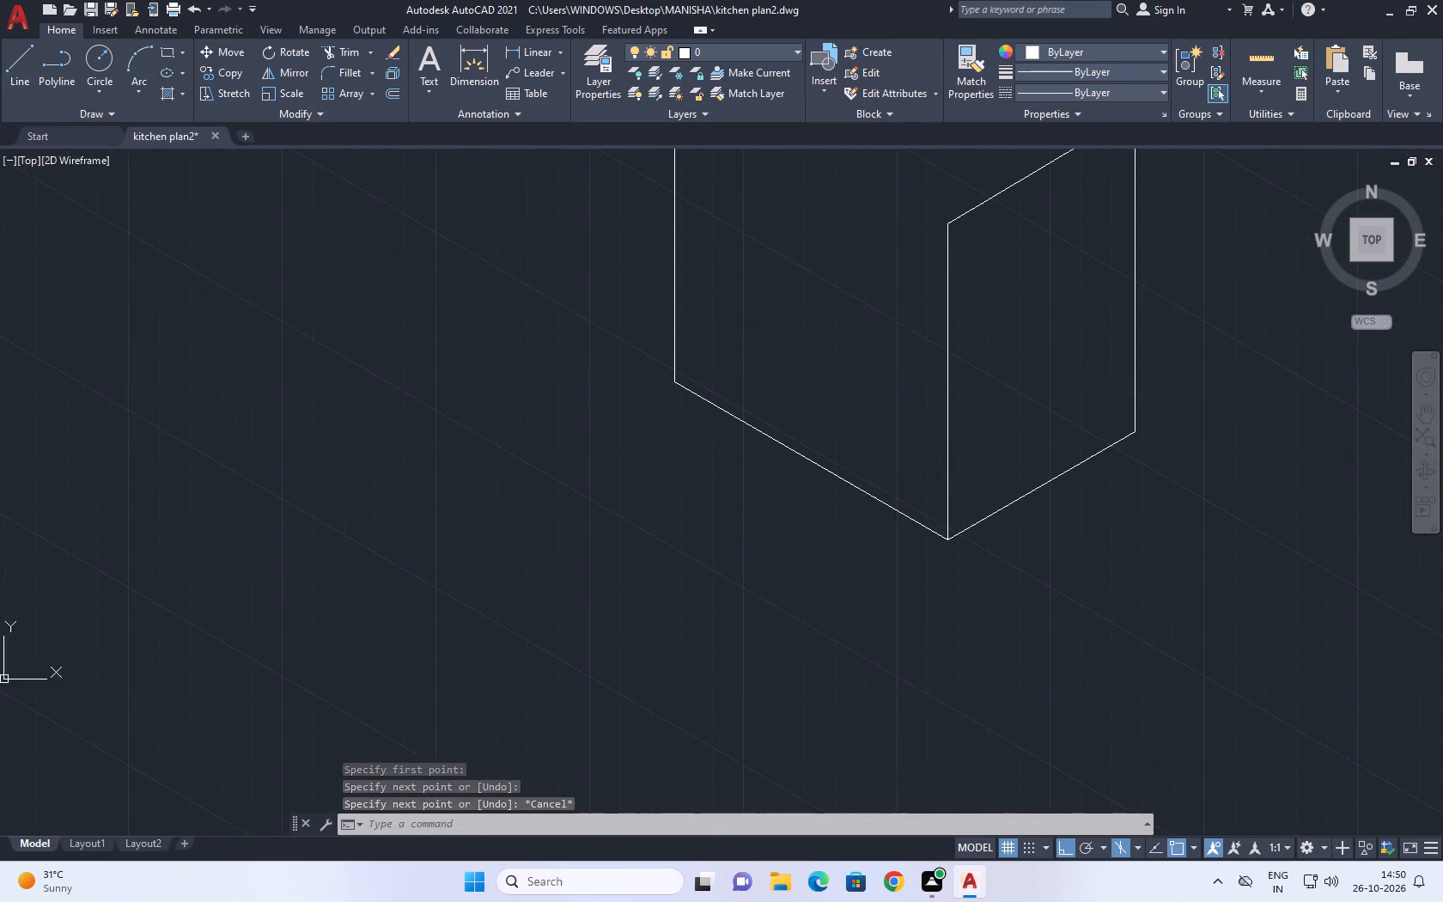
left_click(871, 490)
left_click(816, 526)
middle_click_drag(845, 518, 851, 563)
key("c")
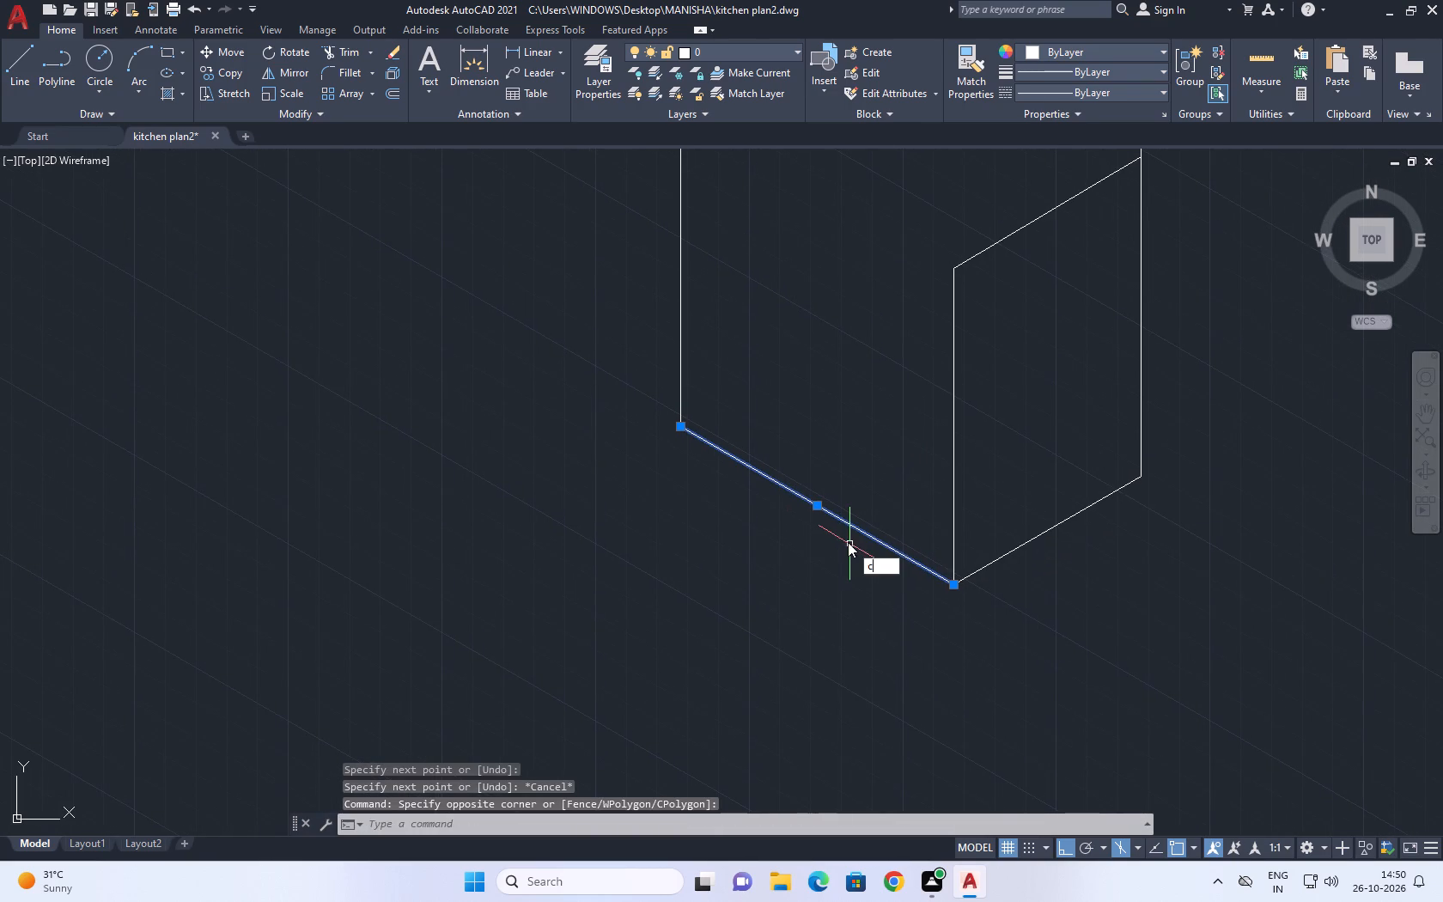
key("o")
key("space")
left_click(955, 588)
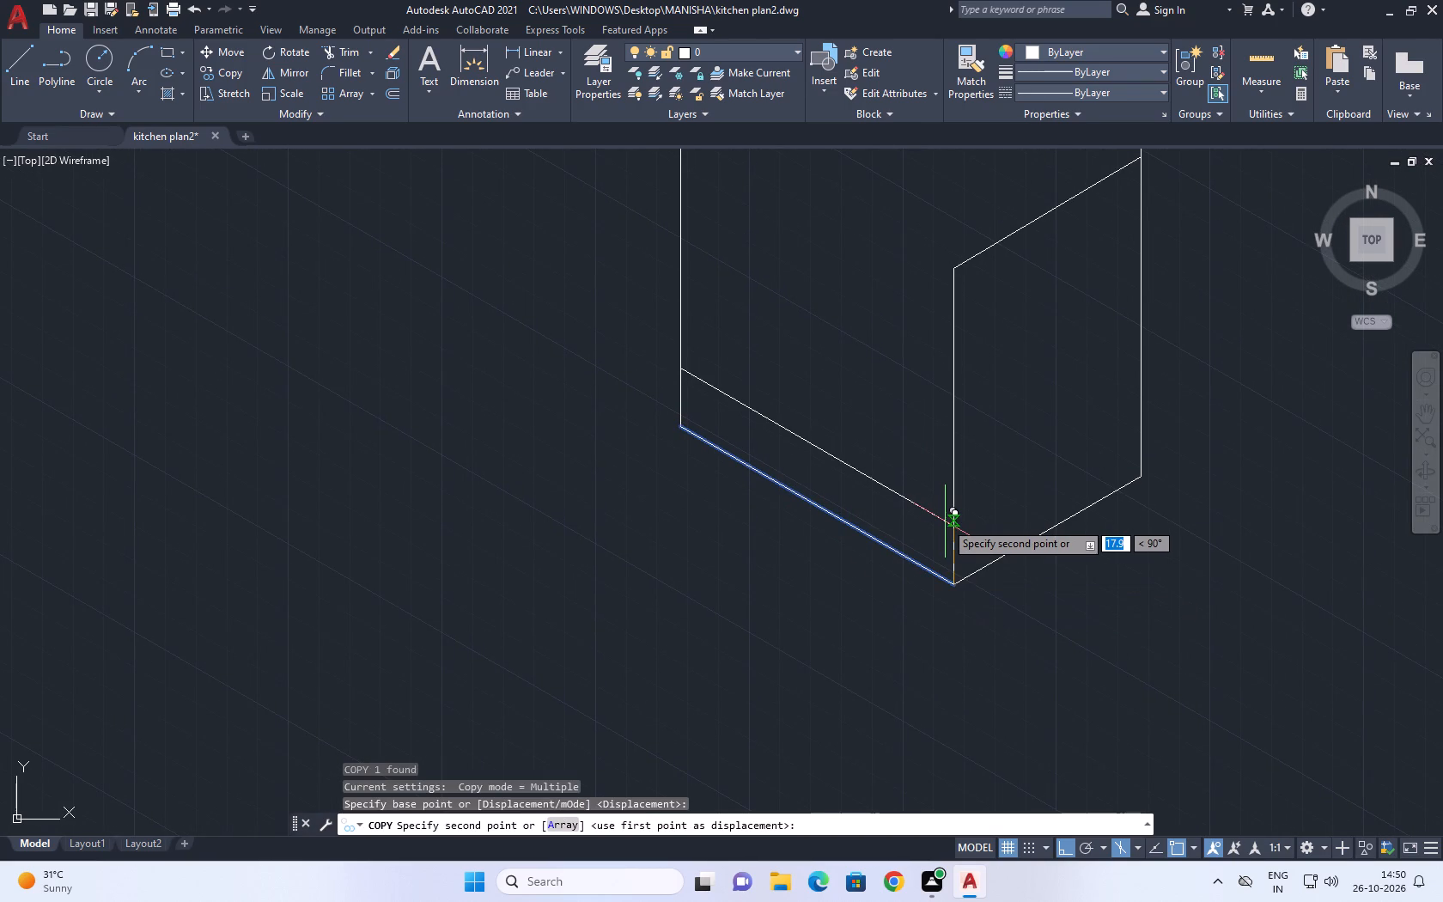
type("10")
key("Return")
key("Escape")
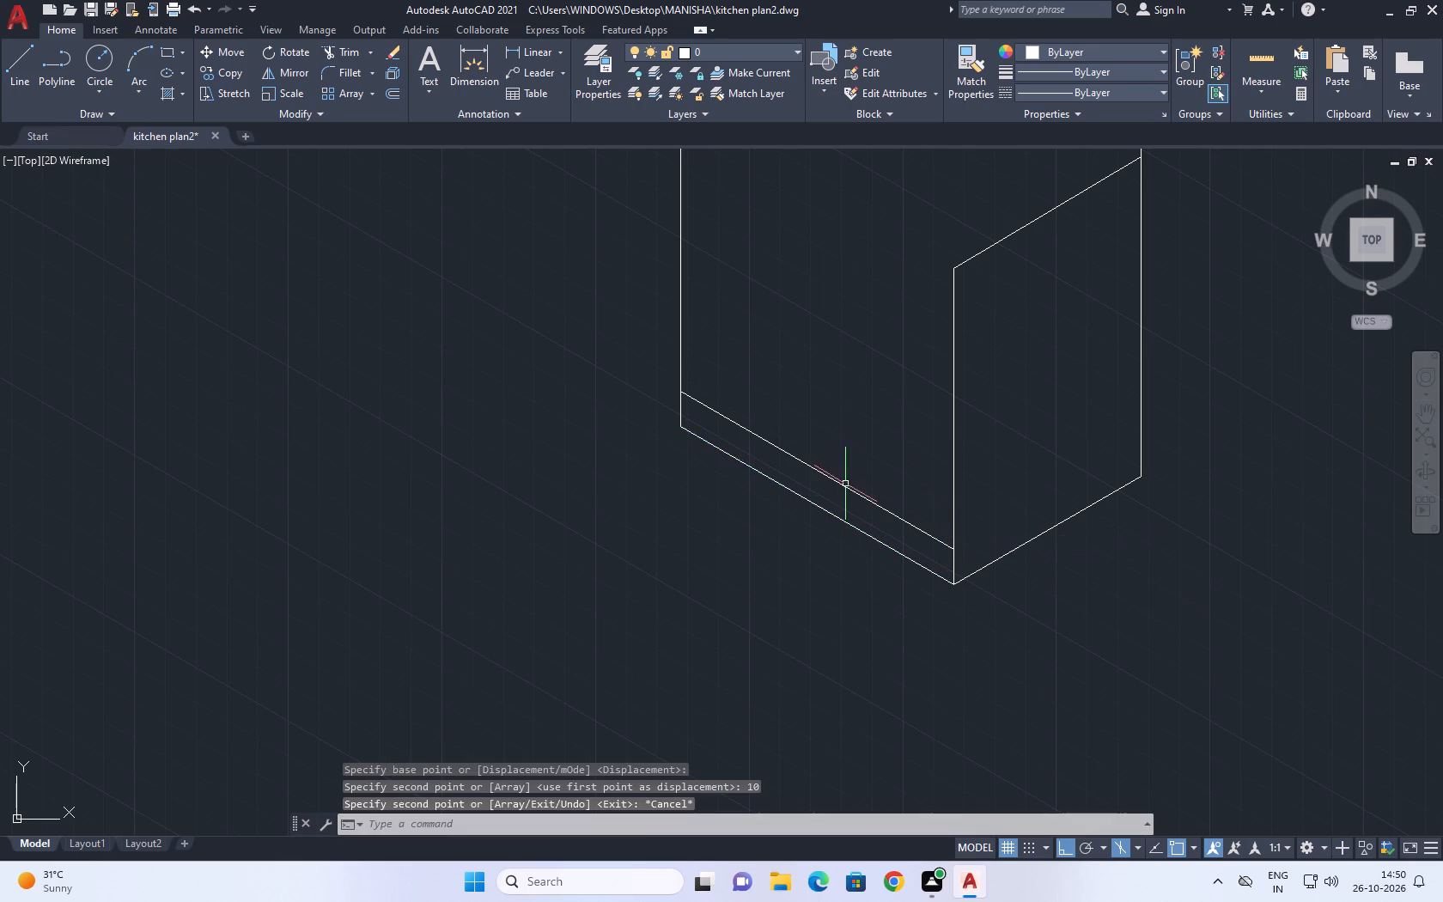
Copy the front's far 89-unit vertical edge 76 units along the 150° direction, using its lower endpoint as base.
middle_click_drag(845, 483, 970, 582)
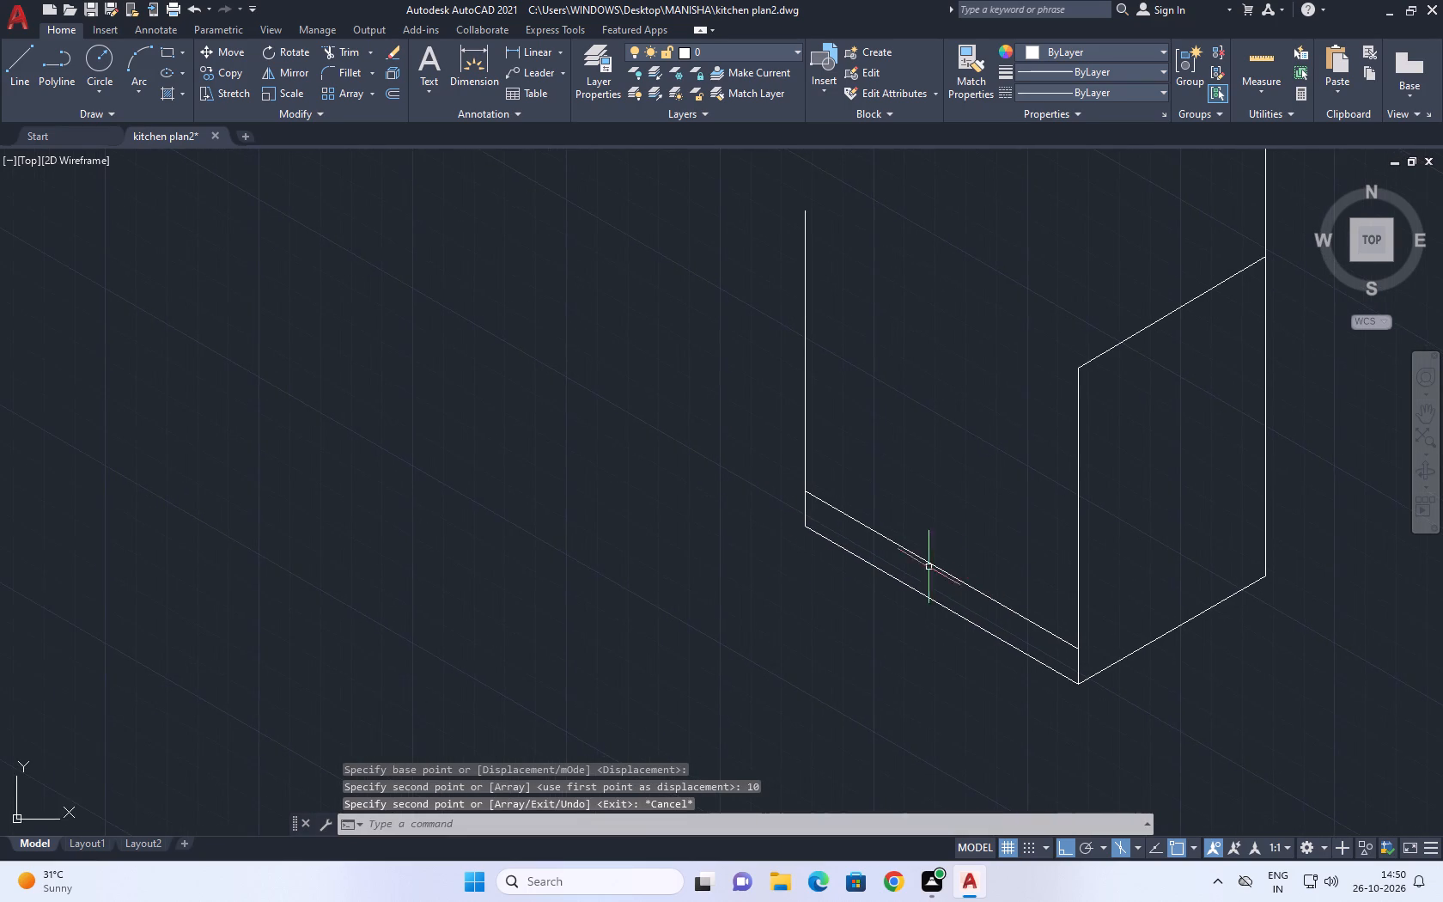
middle_click_drag(812, 544, 998, 611)
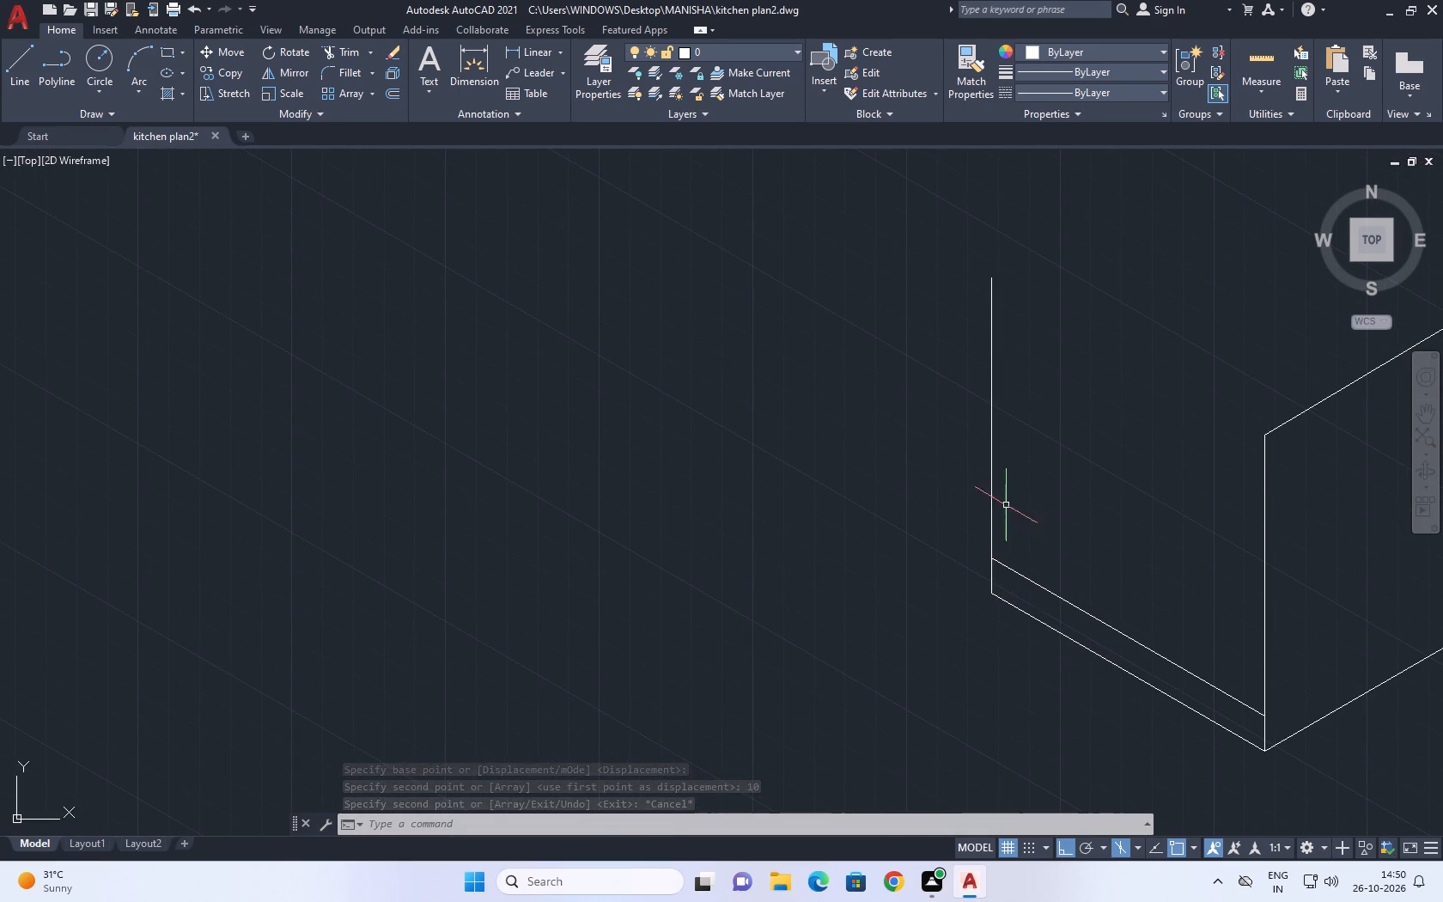
left_click(1006, 504)
left_click(929, 446)
middle_click_drag(935, 471, 959, 574)
key("c")
key("o")
key("space")
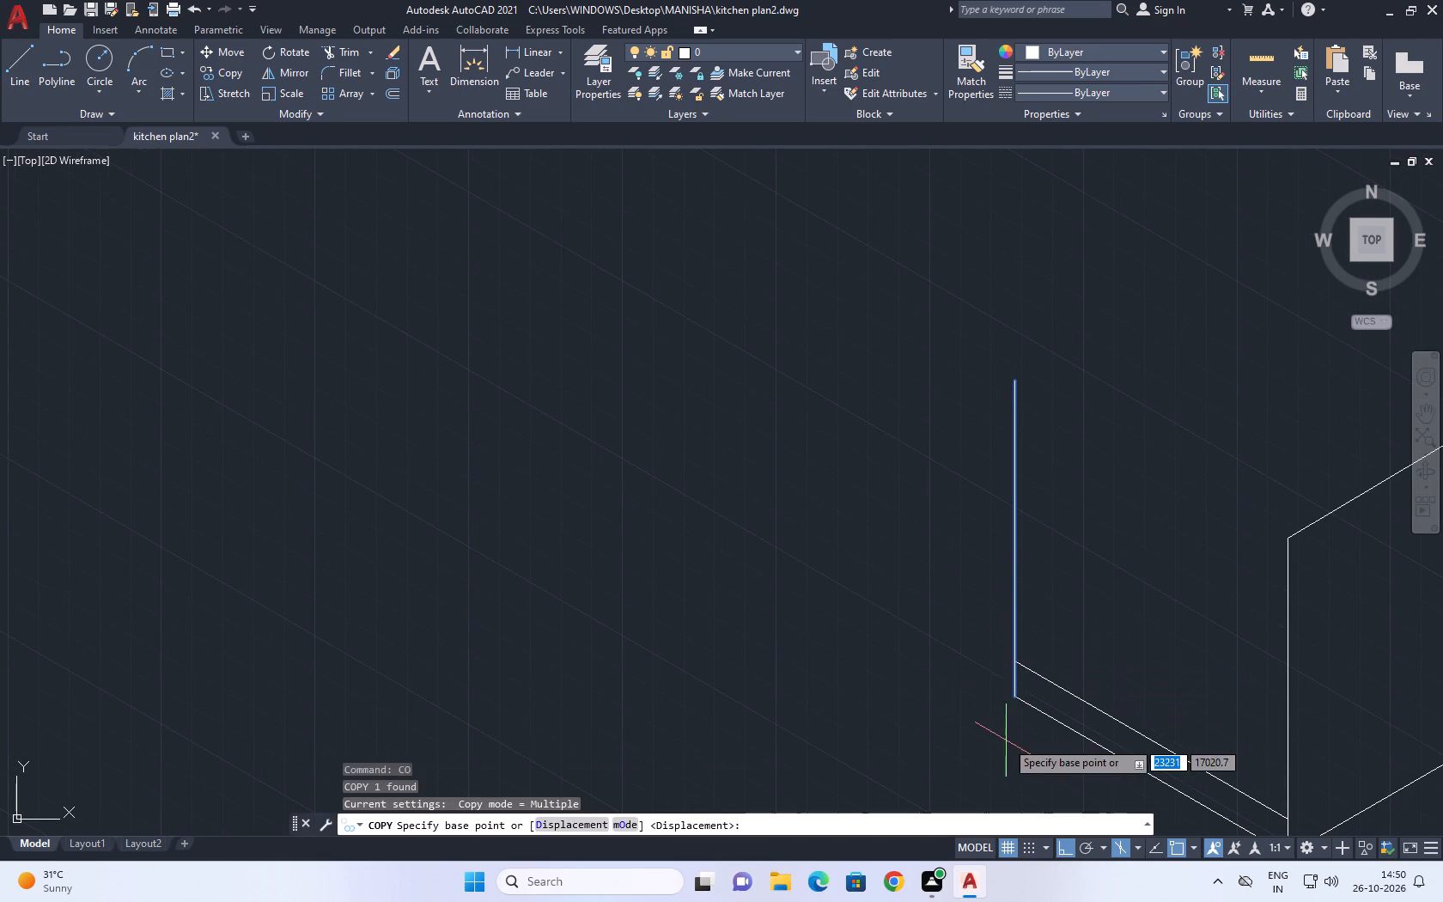
left_click(1017, 693)
type("76")
key("Return")
key("Escape")
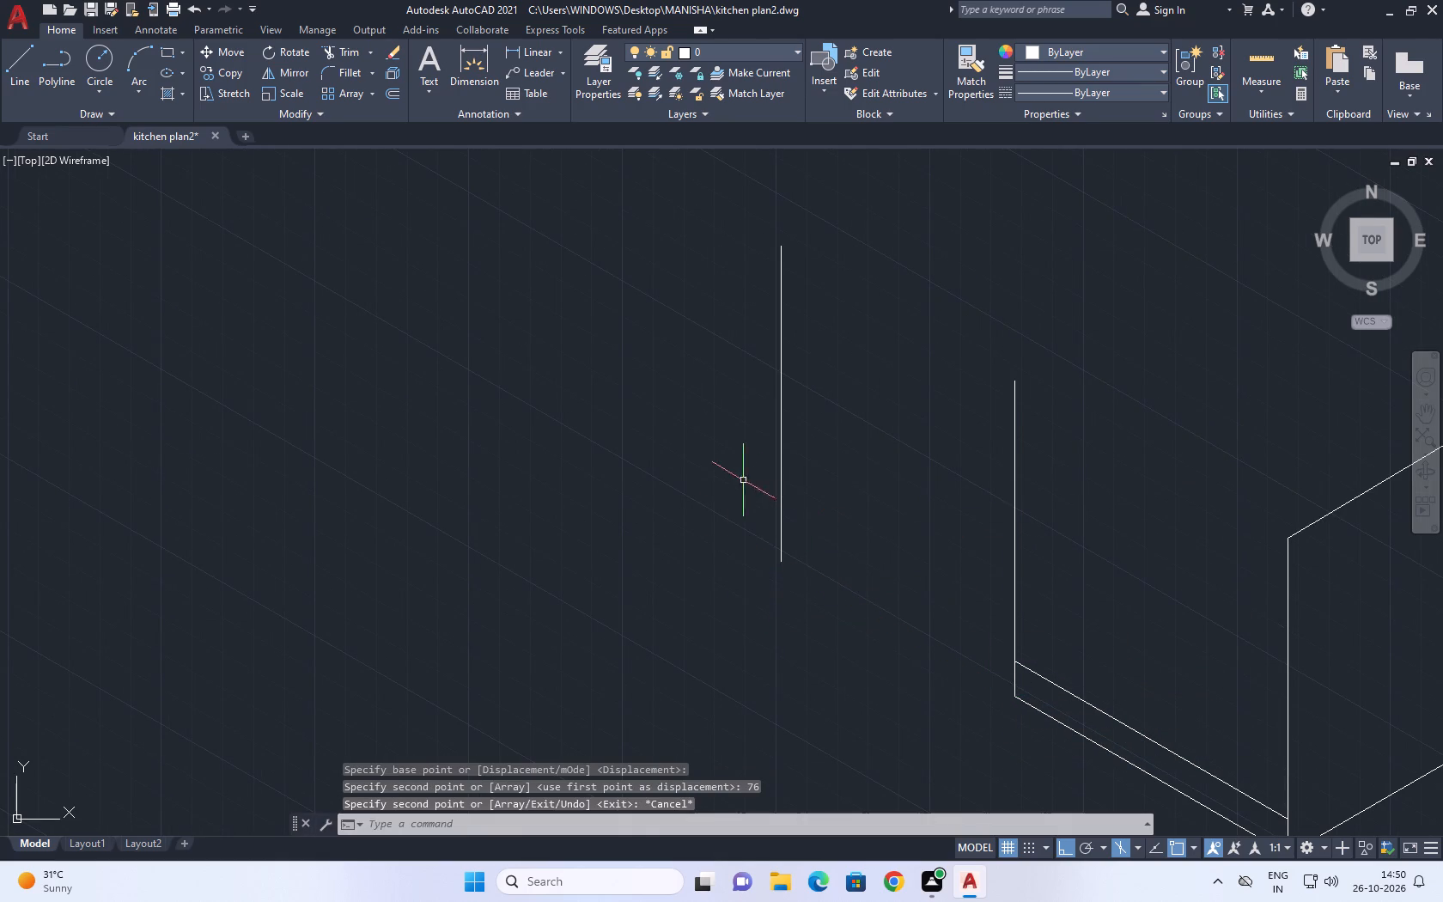
Draw the bottom edge of the 76-unit section by joining the lower endpoints of its two verticals.
middle_click_drag(828, 606, 825, 546)
key("l")
key("space")
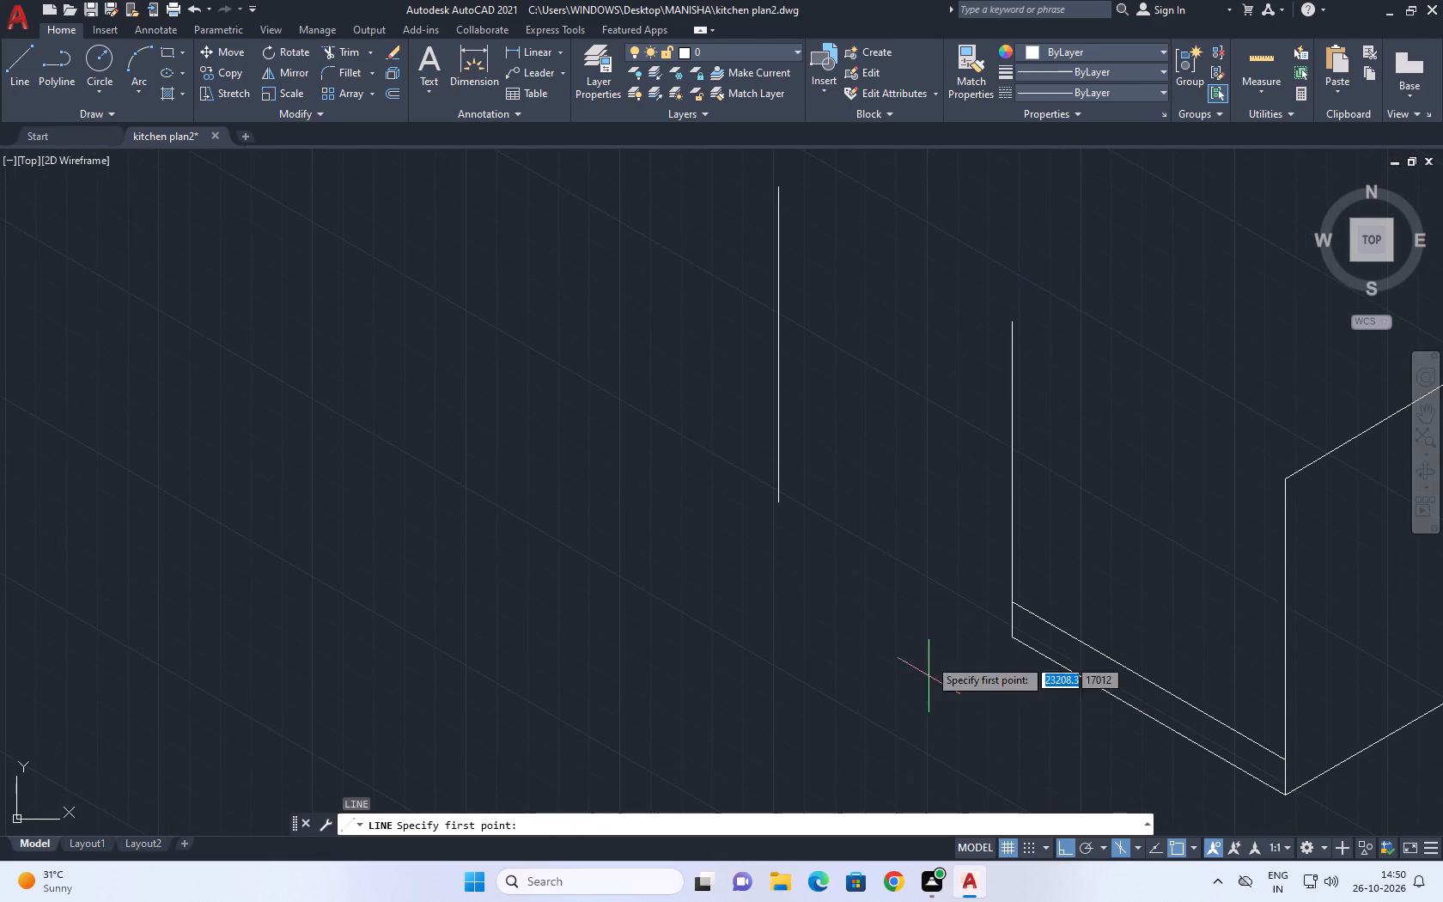
left_click(1008, 631)
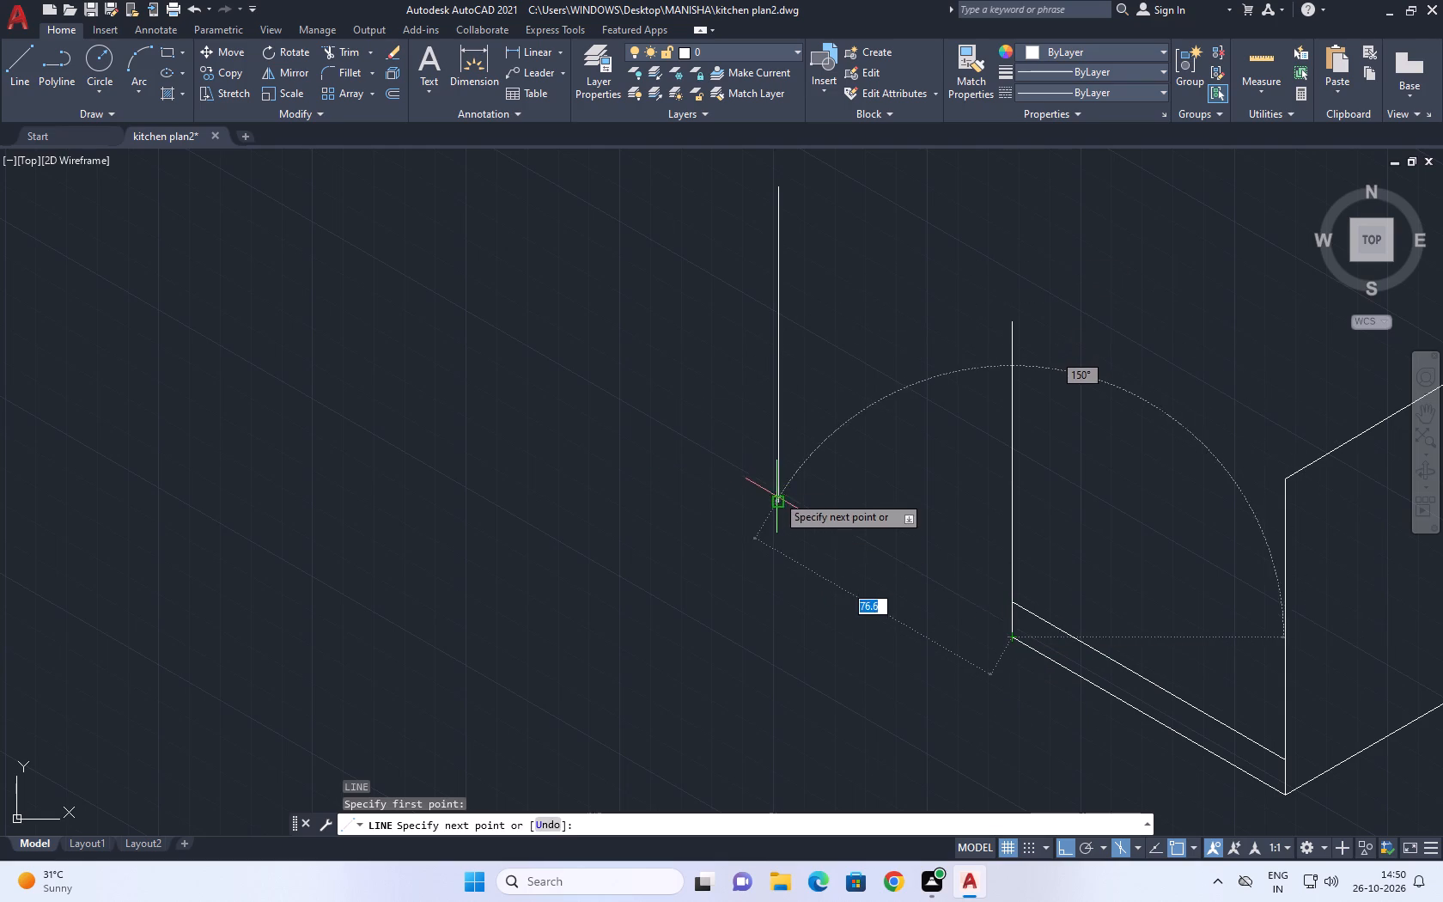
left_click(776, 501)
key("Escape")
Draw the front's top edge in two segments, from the farthest vertical to the middle one and on to the side panel's top corner.
middle_click_drag(718, 456, 807, 547)
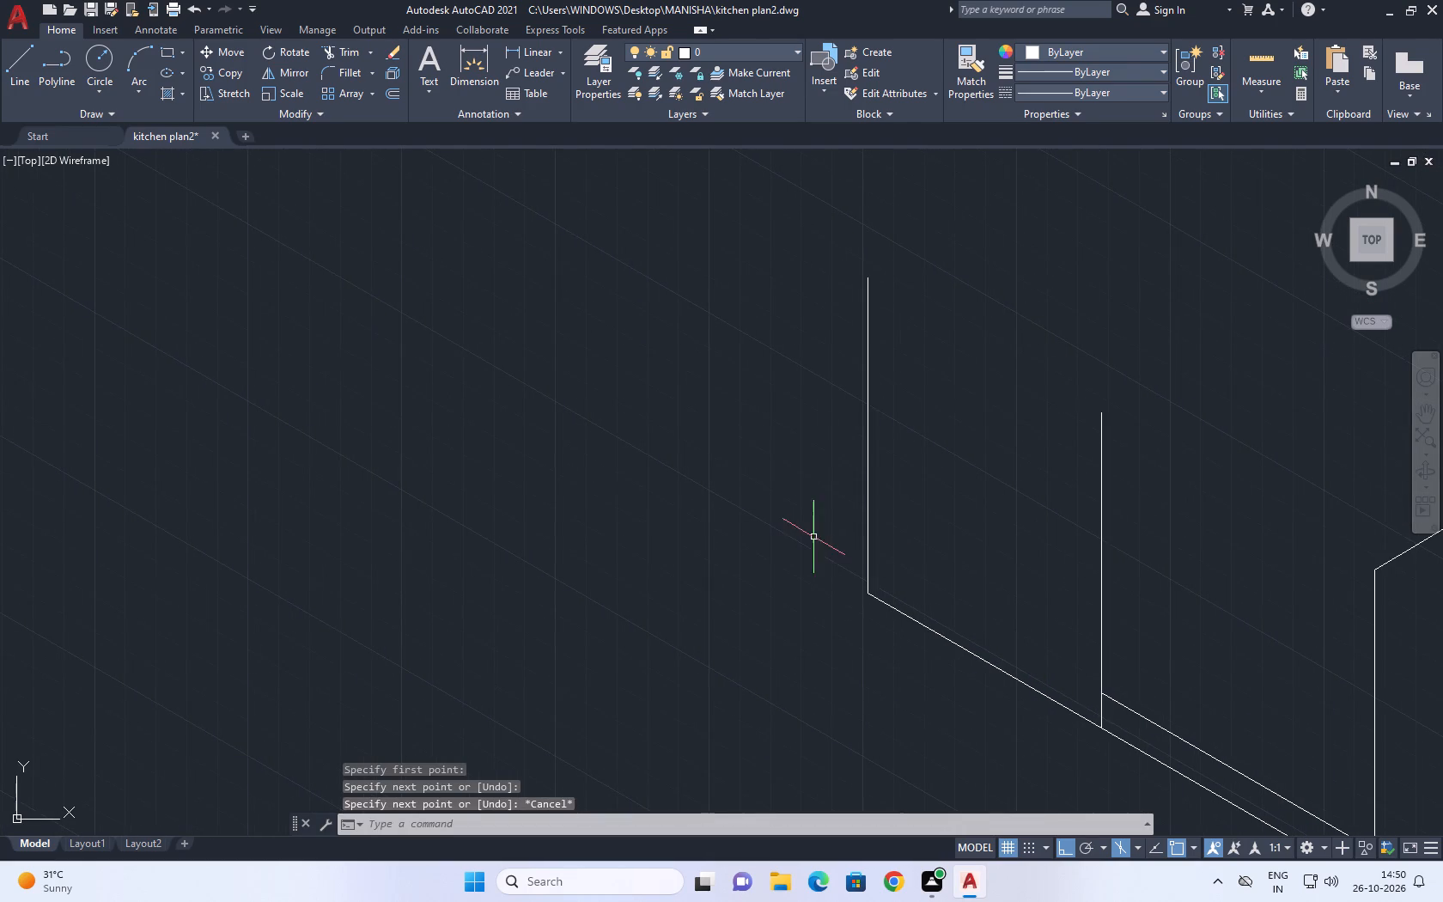
key("l")
key("space")
left_click(871, 274)
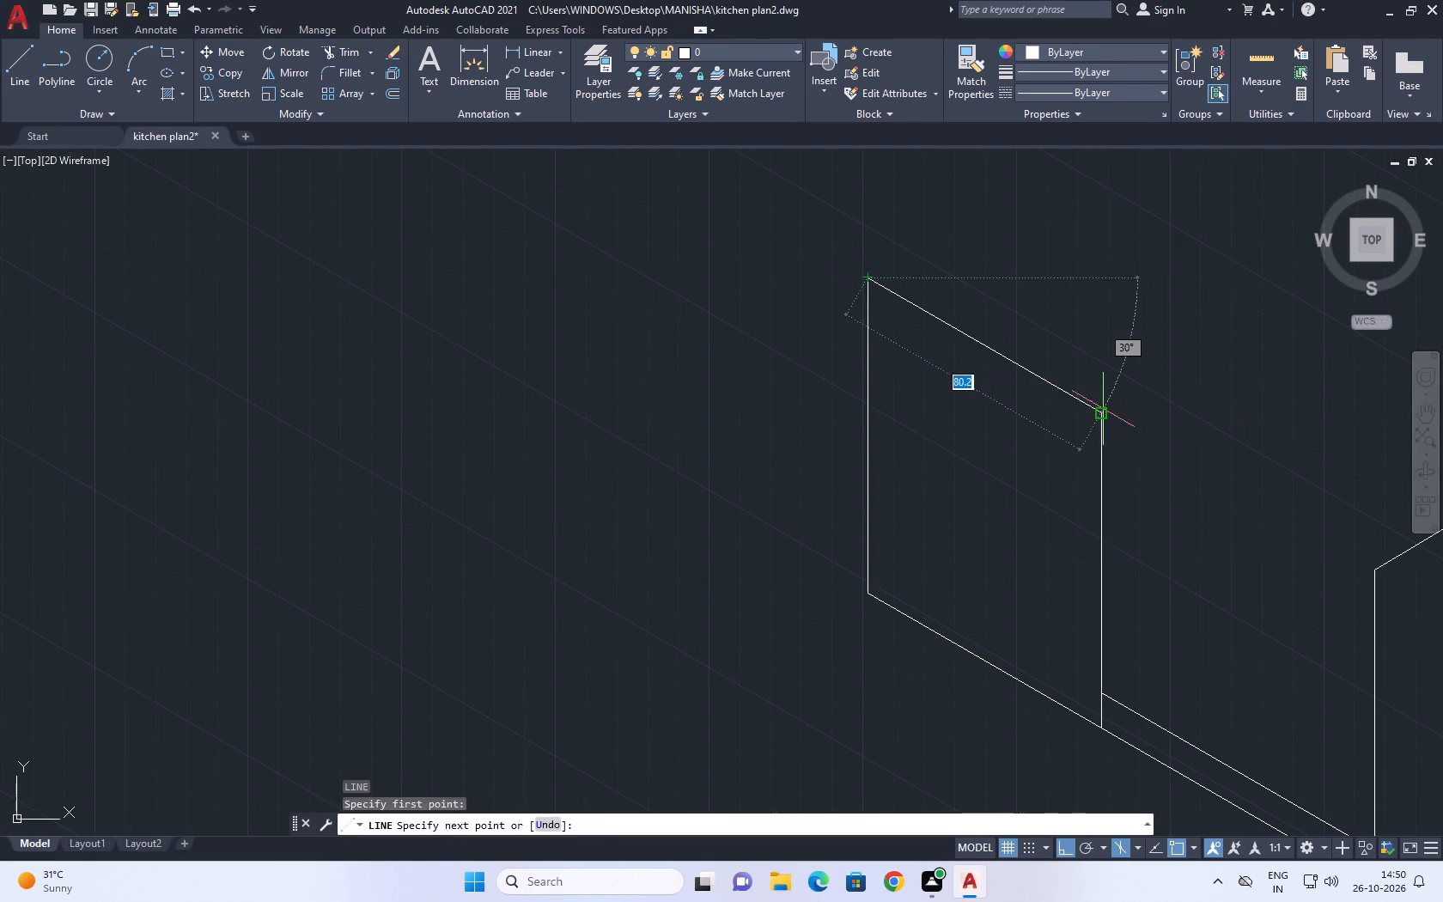
left_click(1102, 413)
key("space")
key("space")
middle_click_drag(1038, 401, 759, 338)
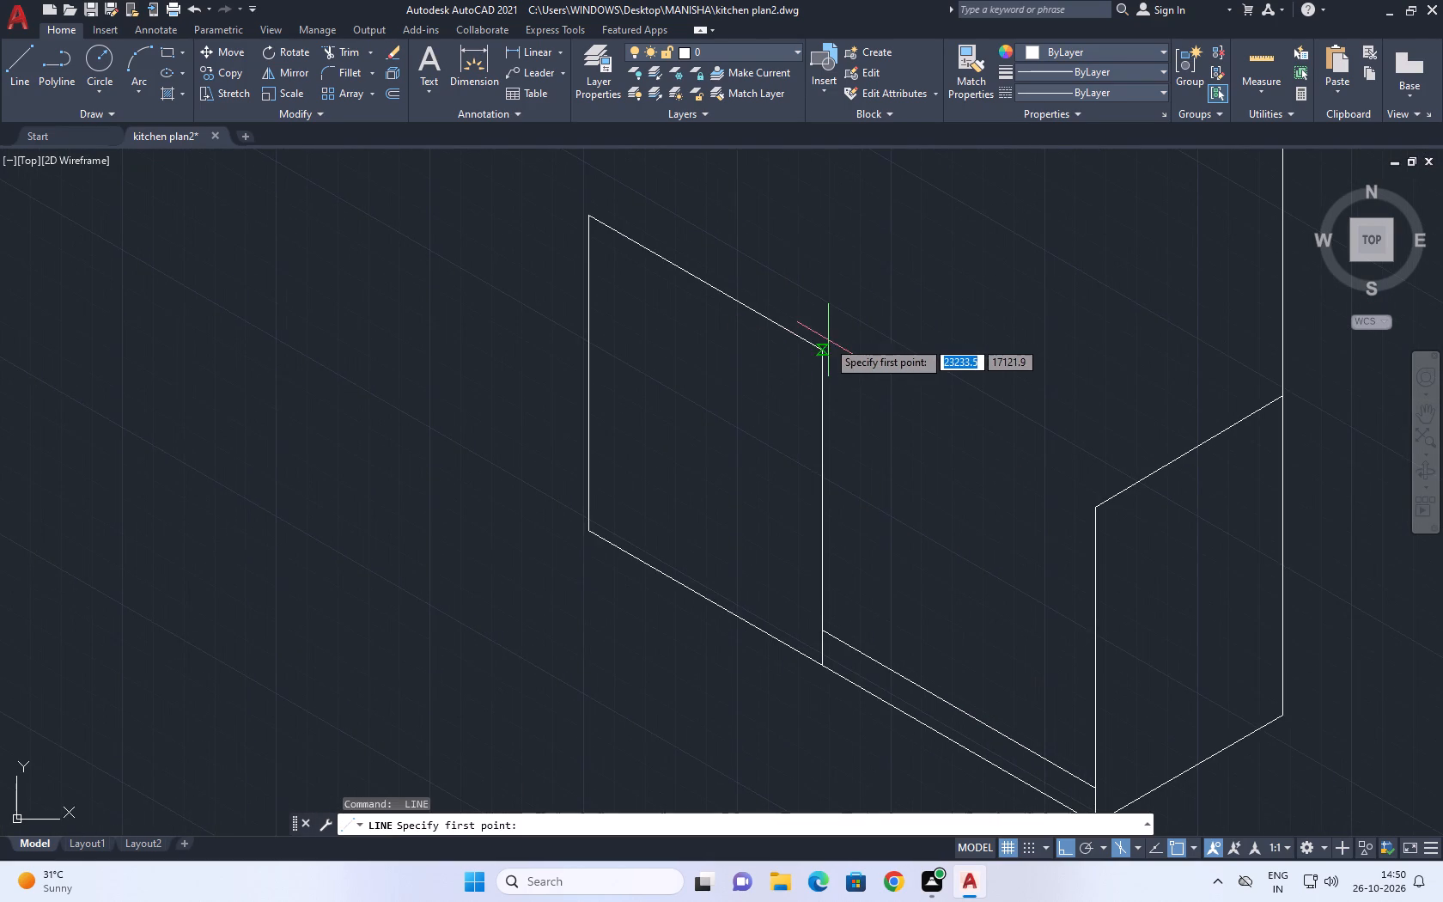
left_click(820, 349)
left_click(1094, 510)
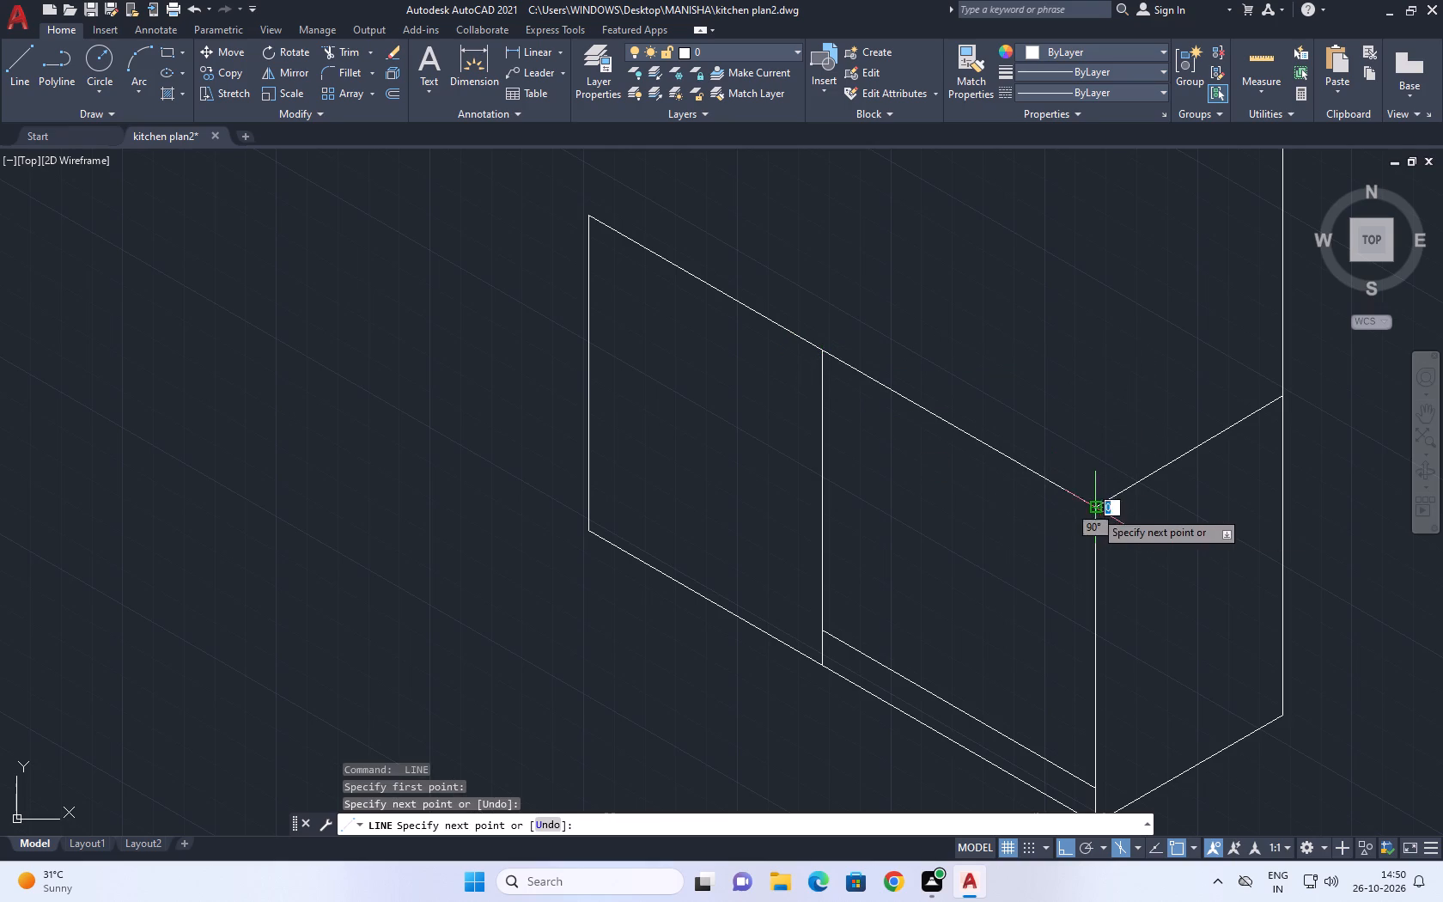
key("Escape")
Divide the 76-unit section with a vertical line from the midpoint of its bottom edge to the midpoint of its top edge.
middle_click_drag(898, 498, 957, 529)
key("l")
key("space")
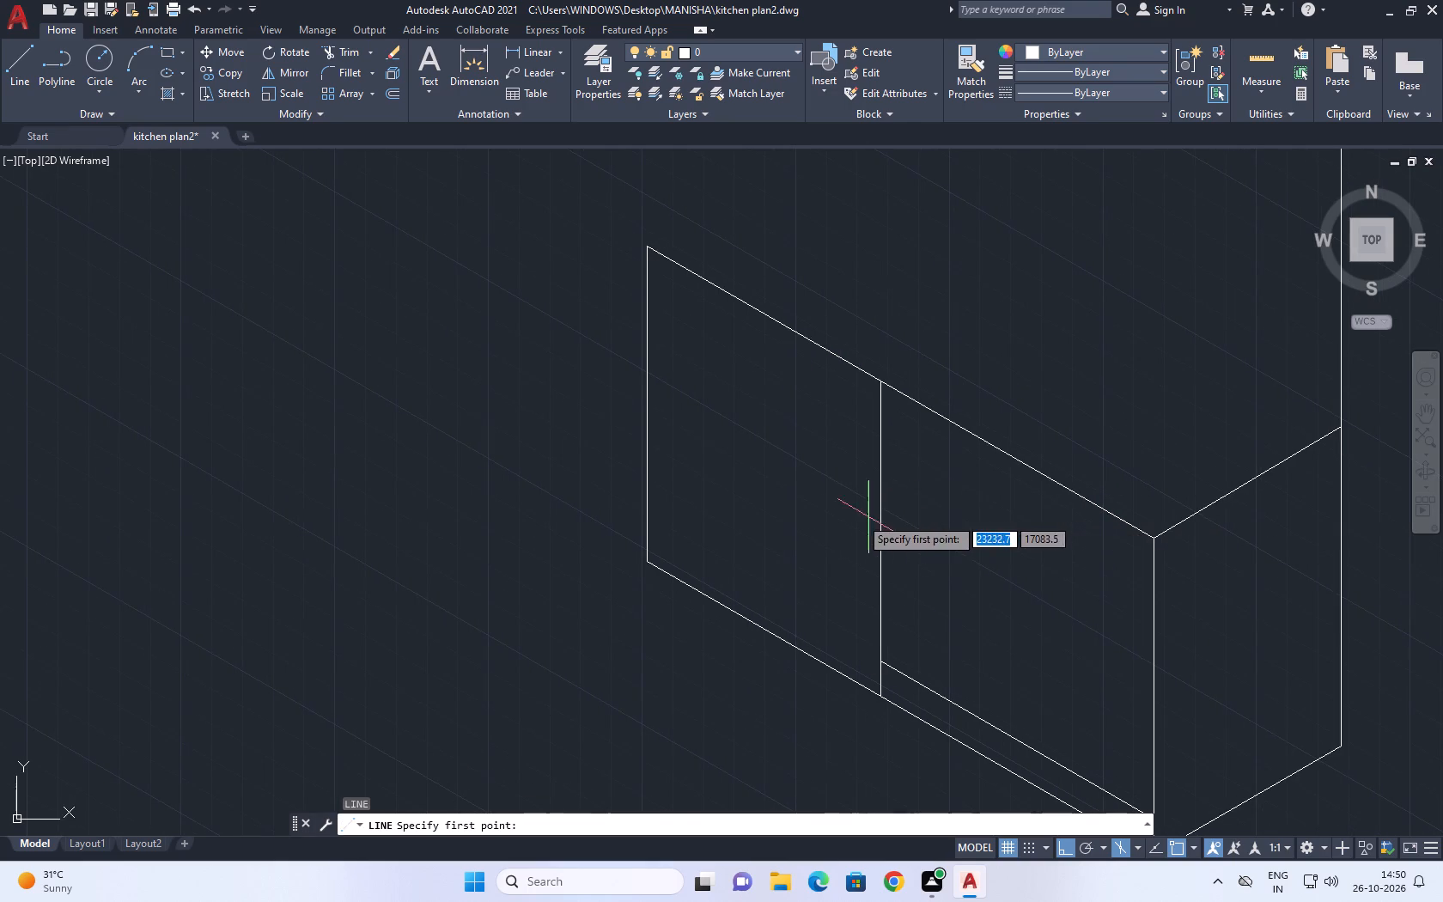
middle_click_drag(855, 525, 904, 552)
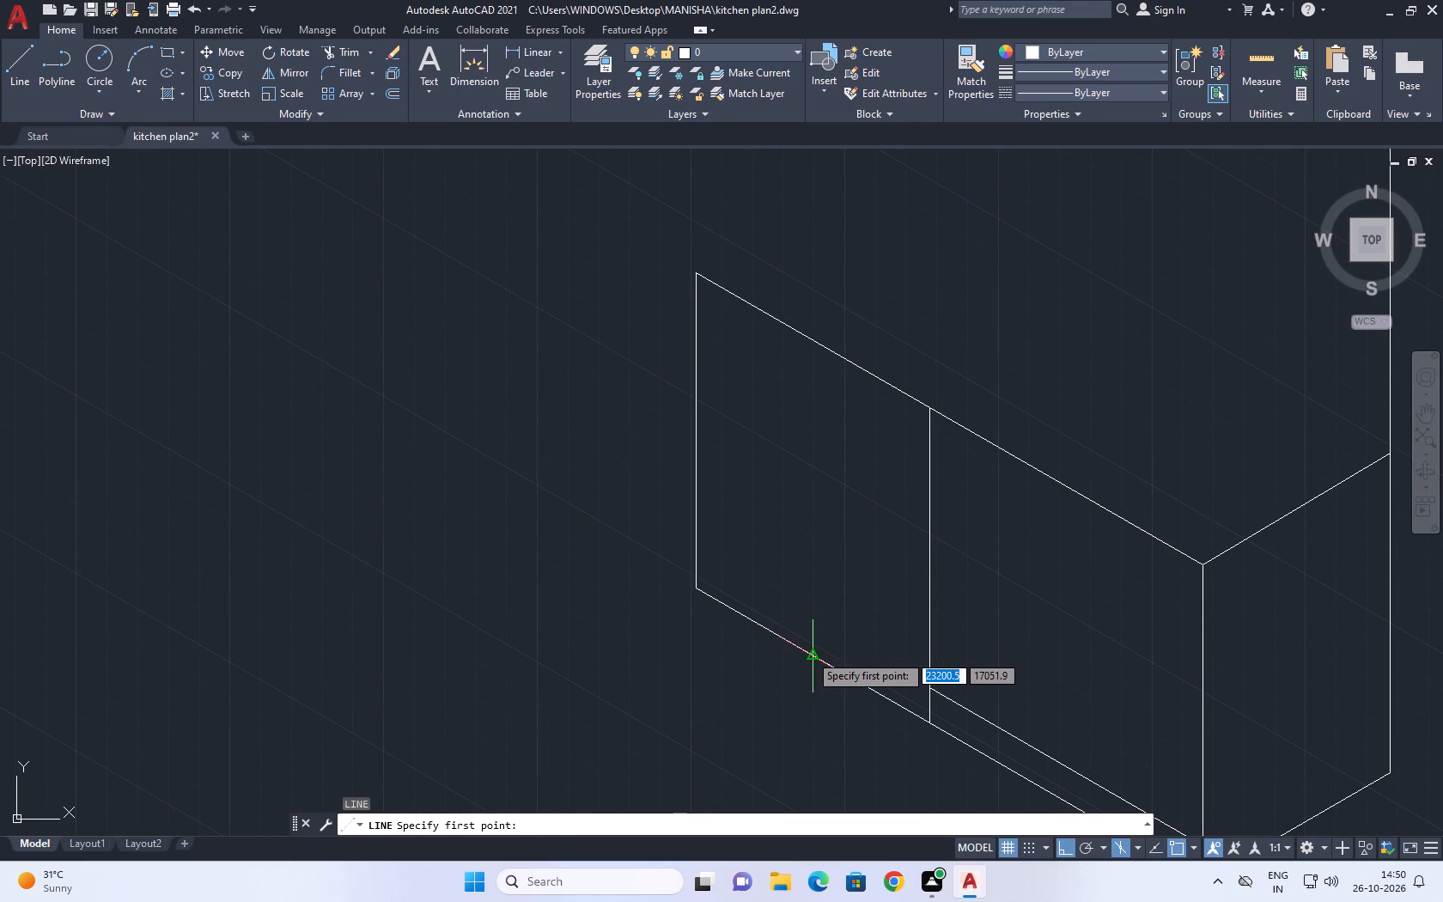
left_click(809, 654)
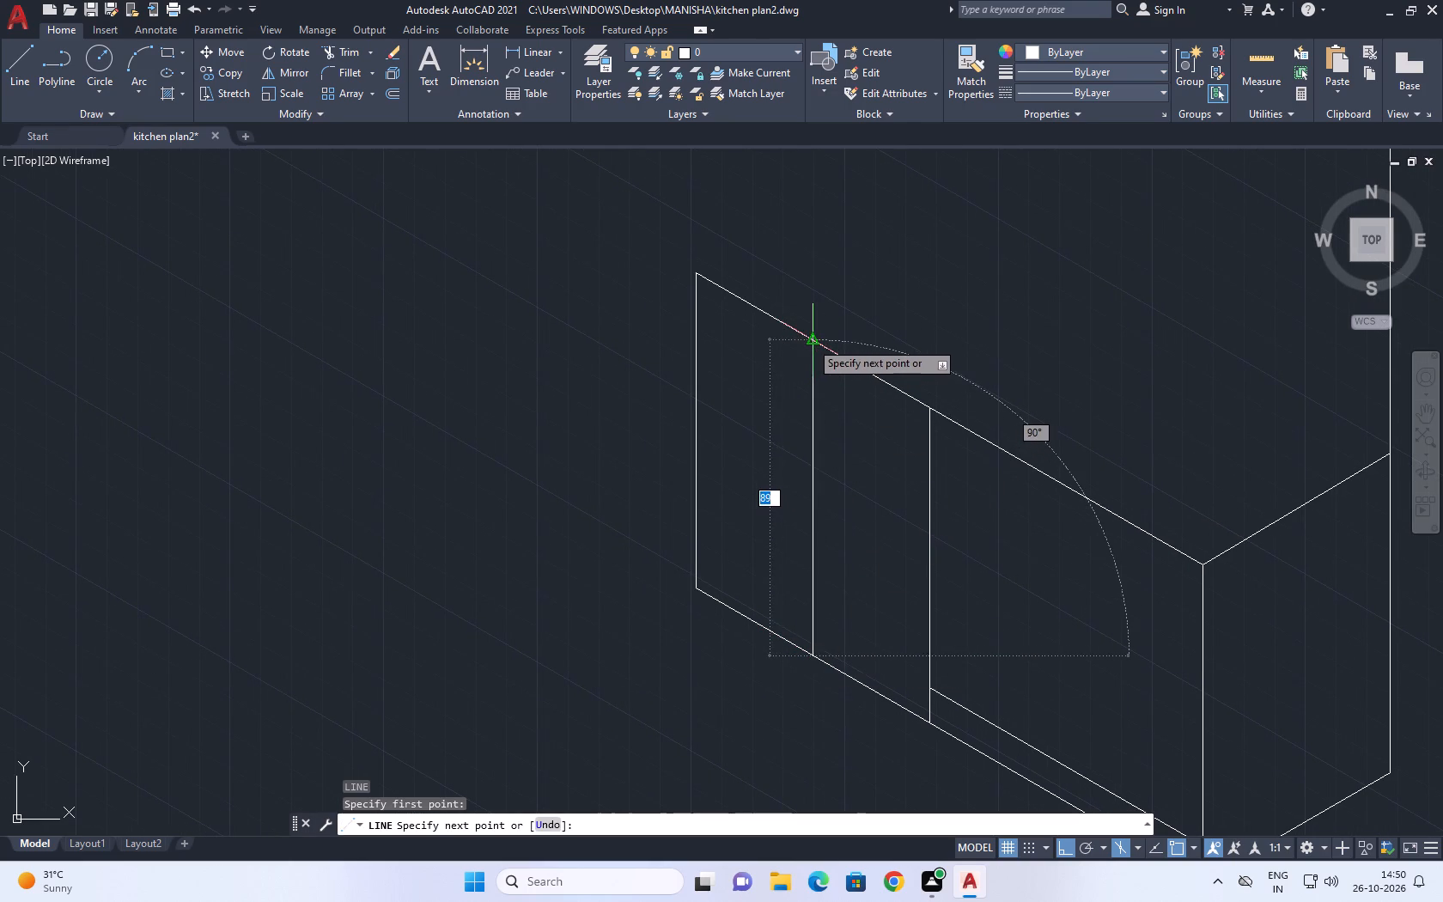
left_click(811, 341)
key("Escape")
Copy the 76-unit section's bottom edge 11 units straight up, using its endpoint at the middle vertical as base.
middle_click_drag(789, 387, 883, 387)
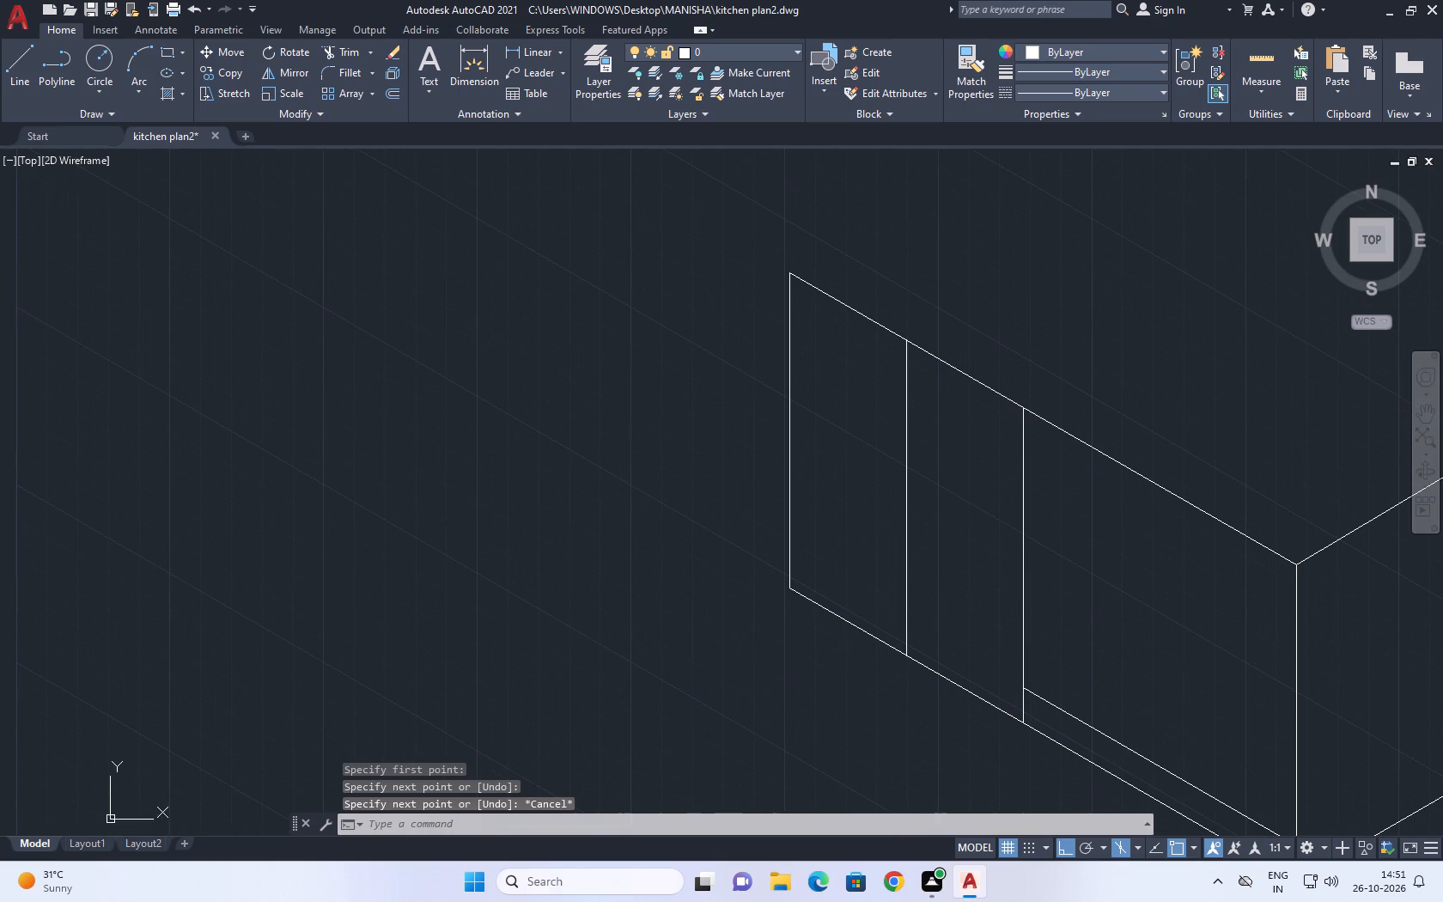
middle_click_drag(1005, 669, 995, 590)
scroll(983, 616, "up", 1)
left_click(982, 624)
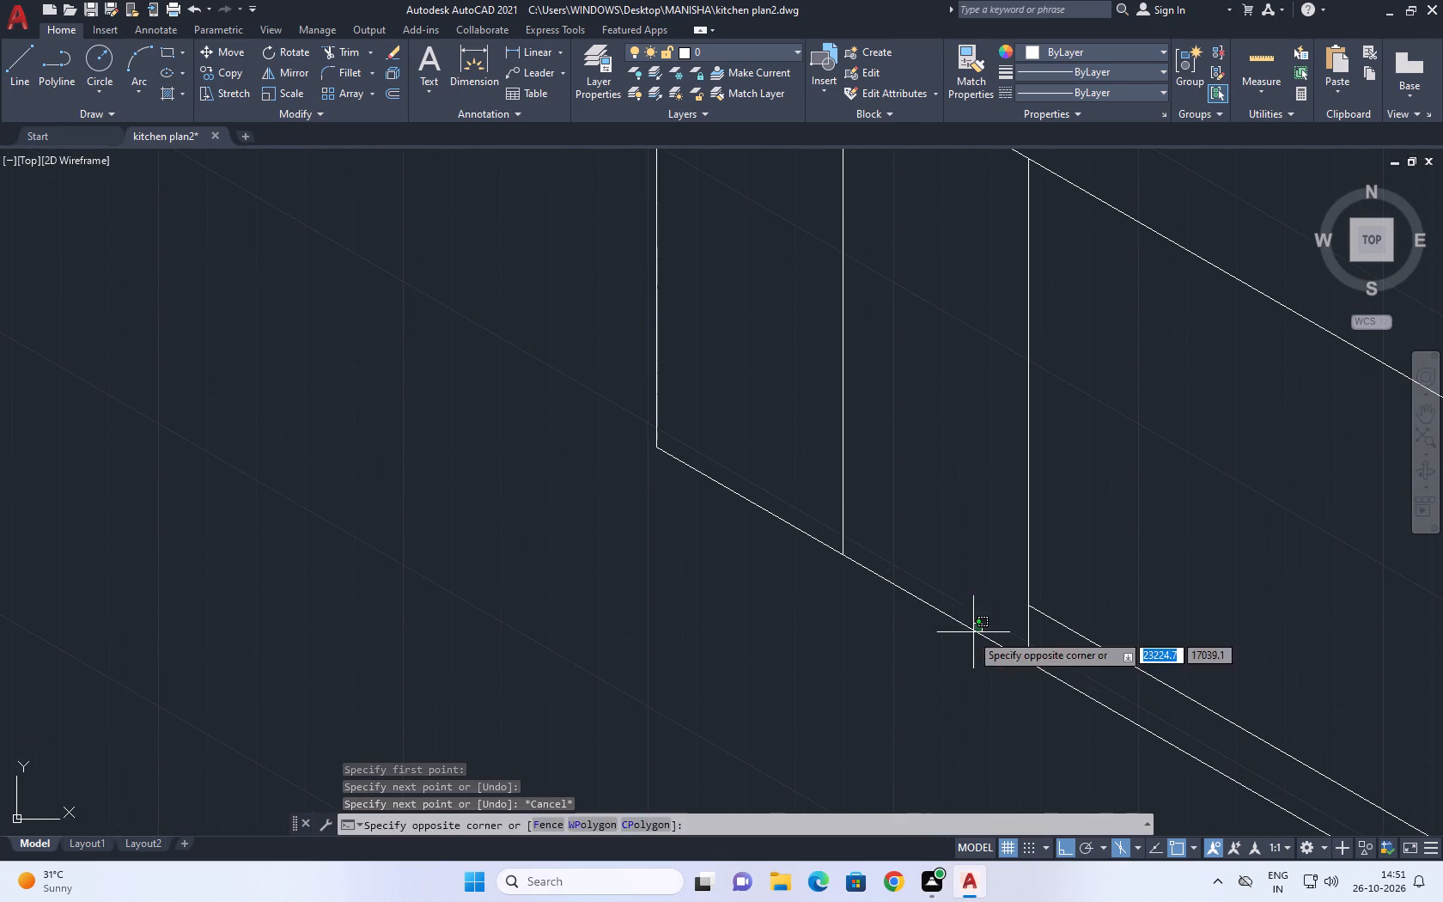
left_click(943, 649)
key("c")
key("o")
key("space")
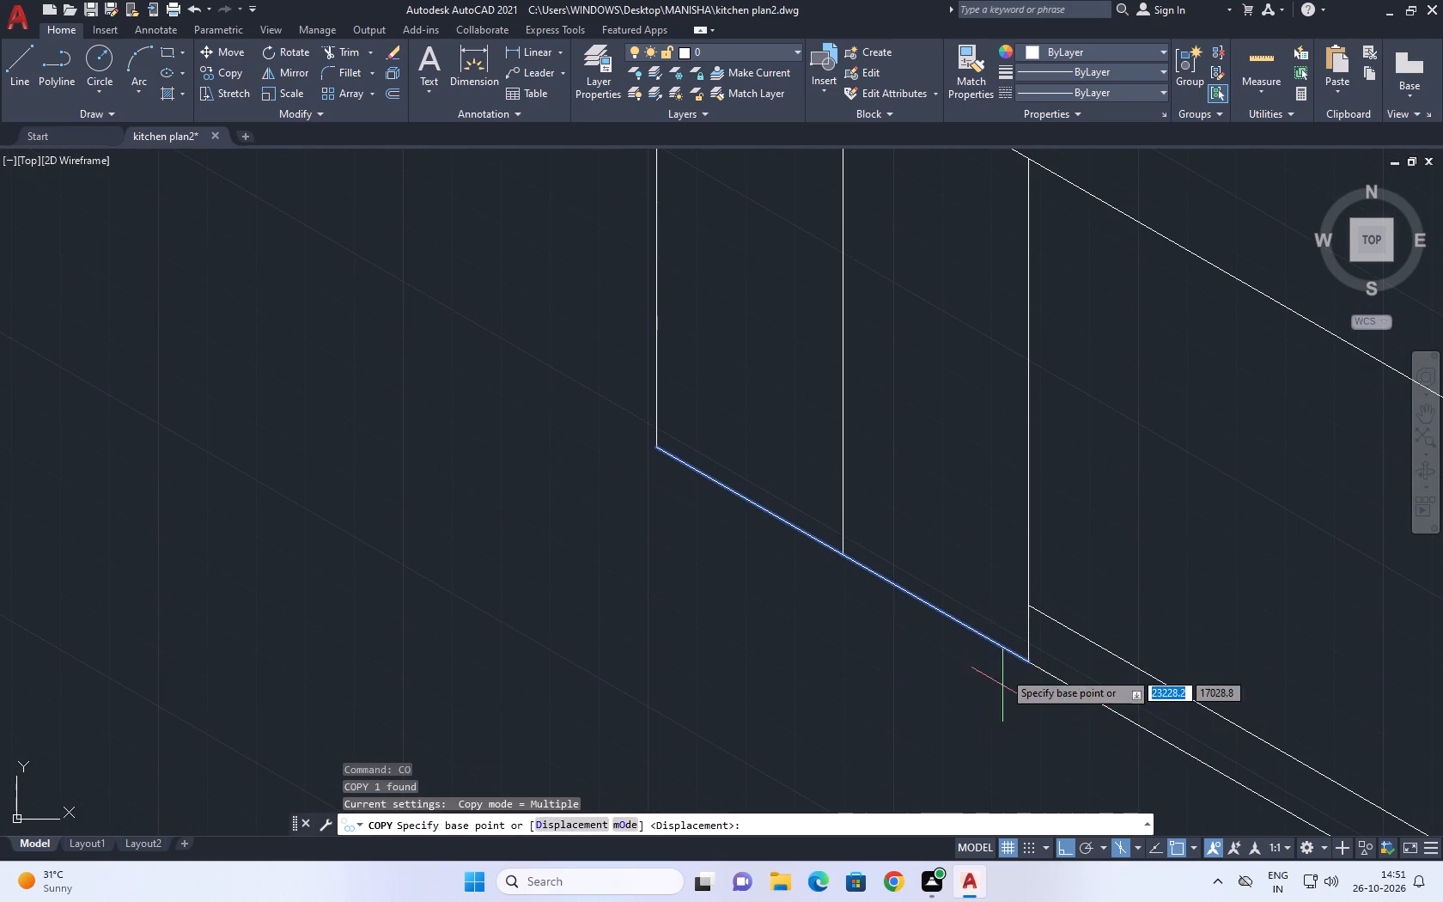
left_click(1025, 660)
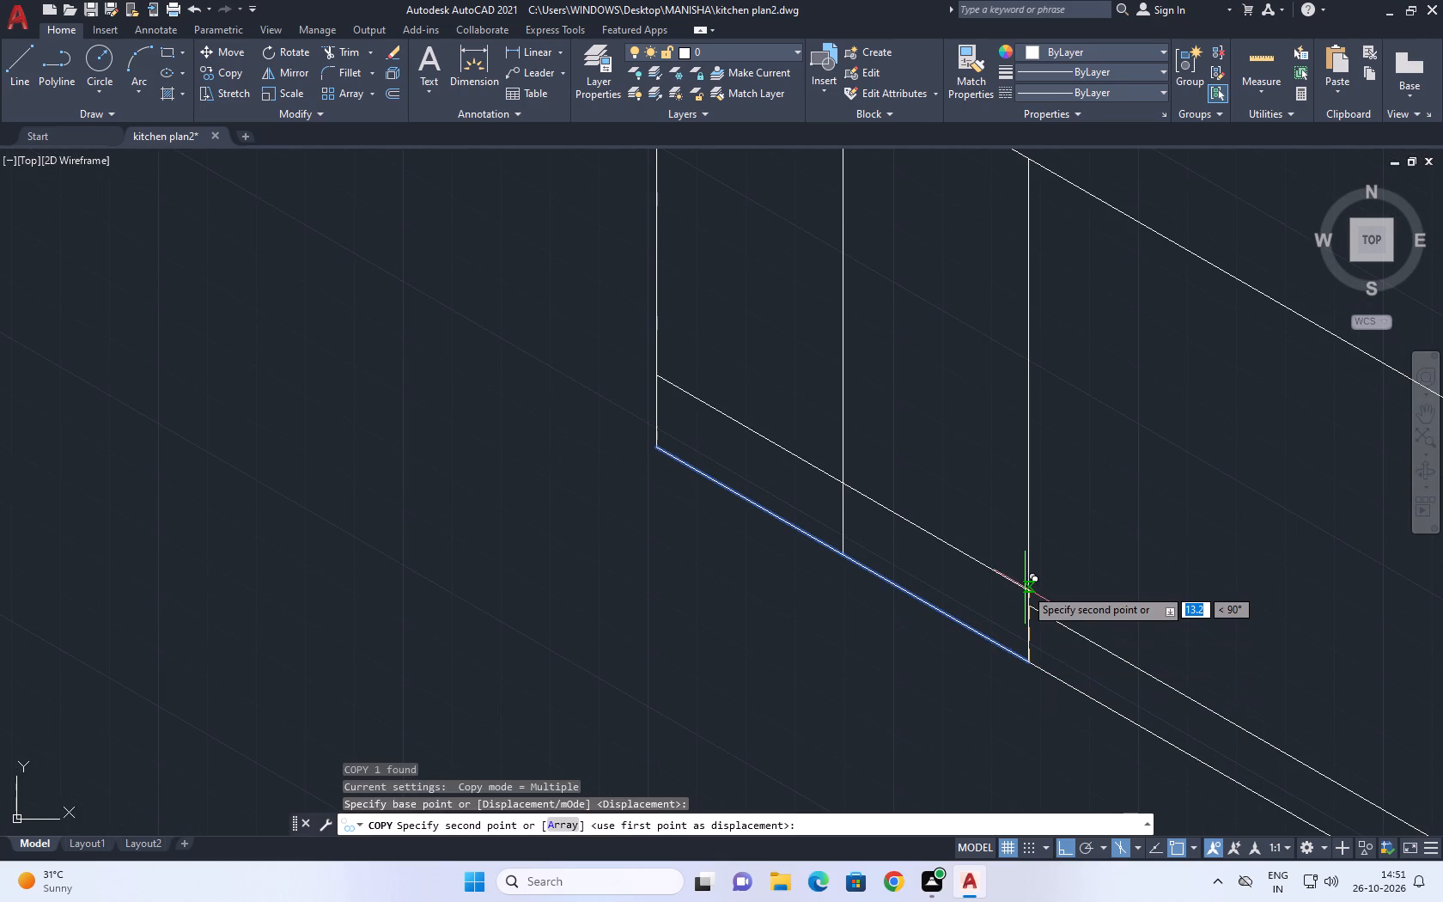
type("11")
key("Return")
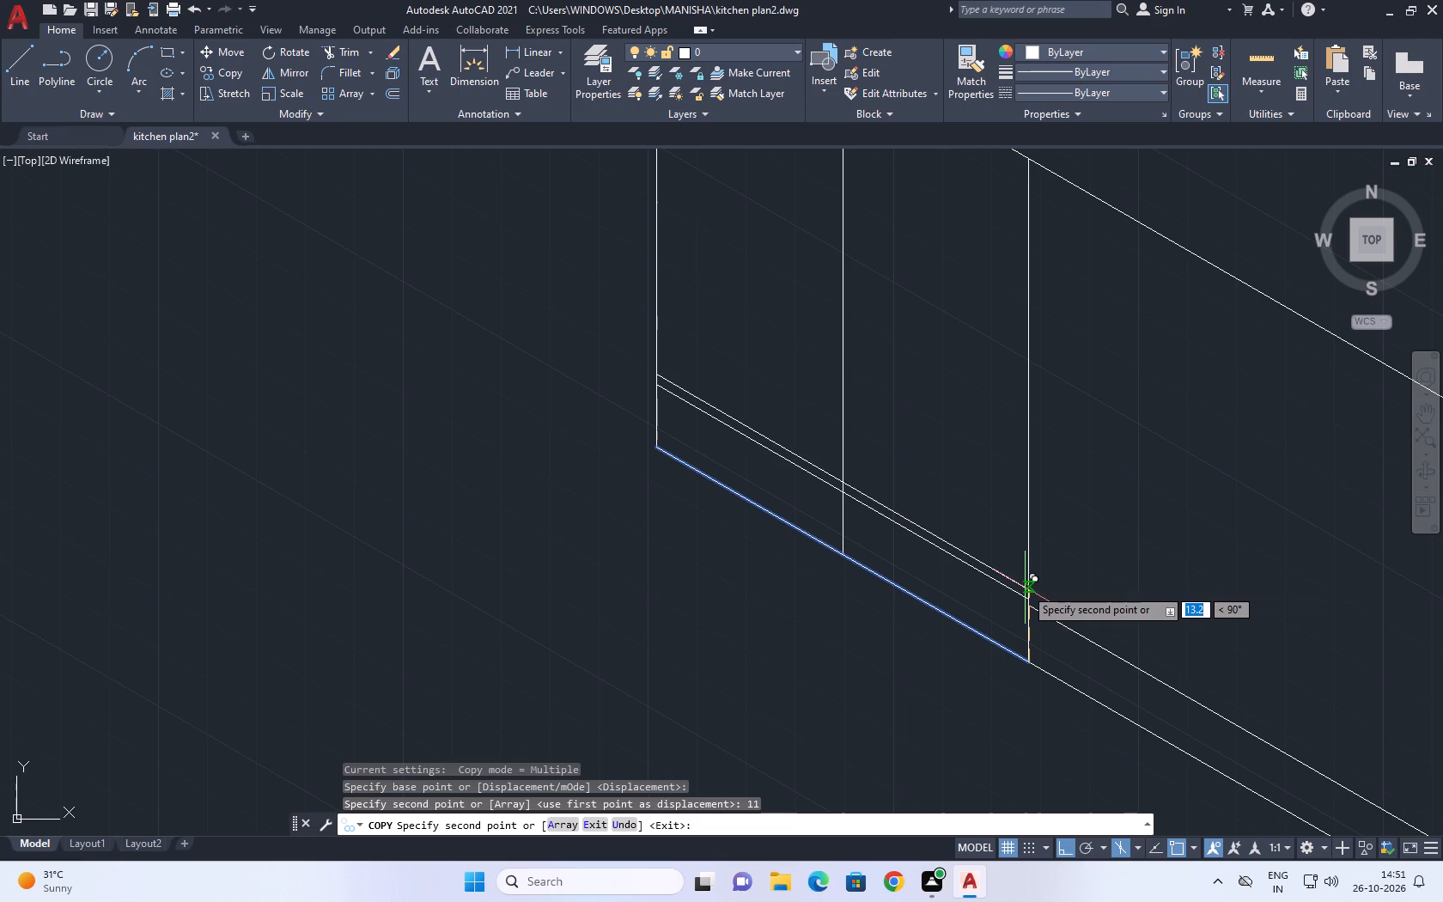
key("Escape")
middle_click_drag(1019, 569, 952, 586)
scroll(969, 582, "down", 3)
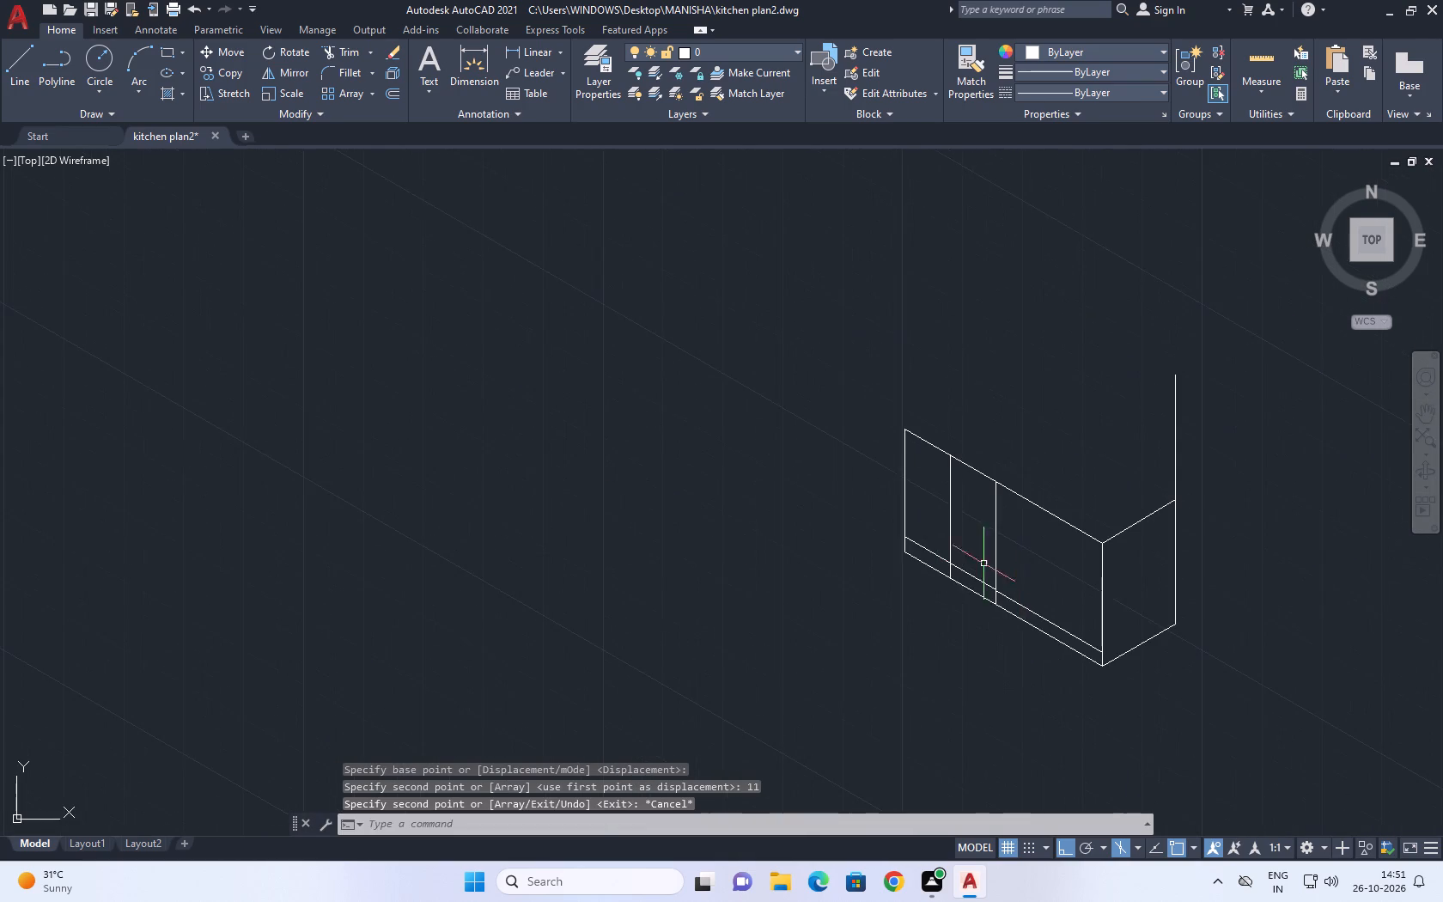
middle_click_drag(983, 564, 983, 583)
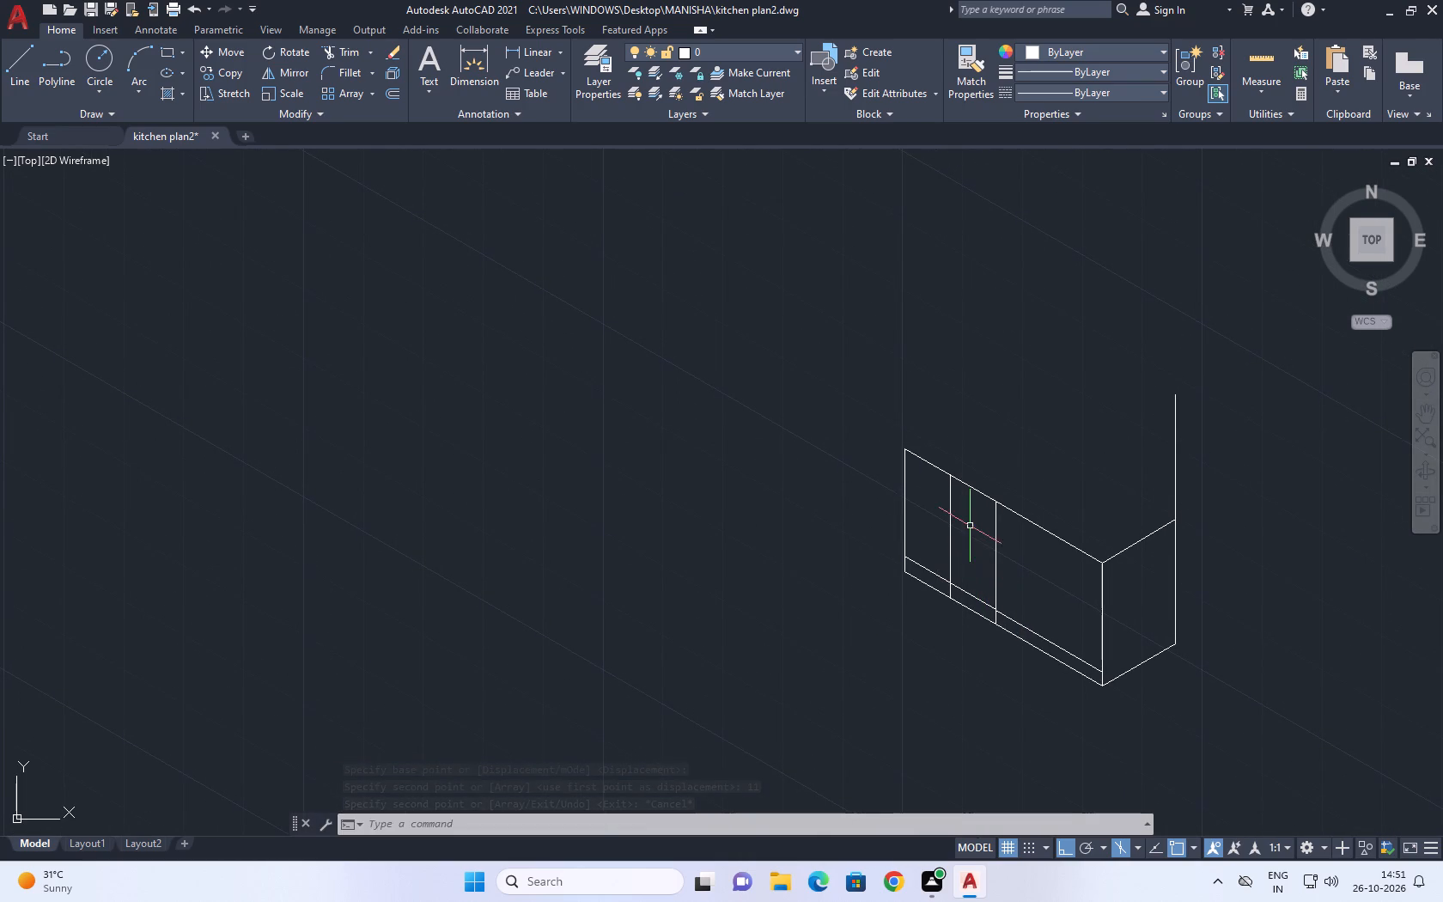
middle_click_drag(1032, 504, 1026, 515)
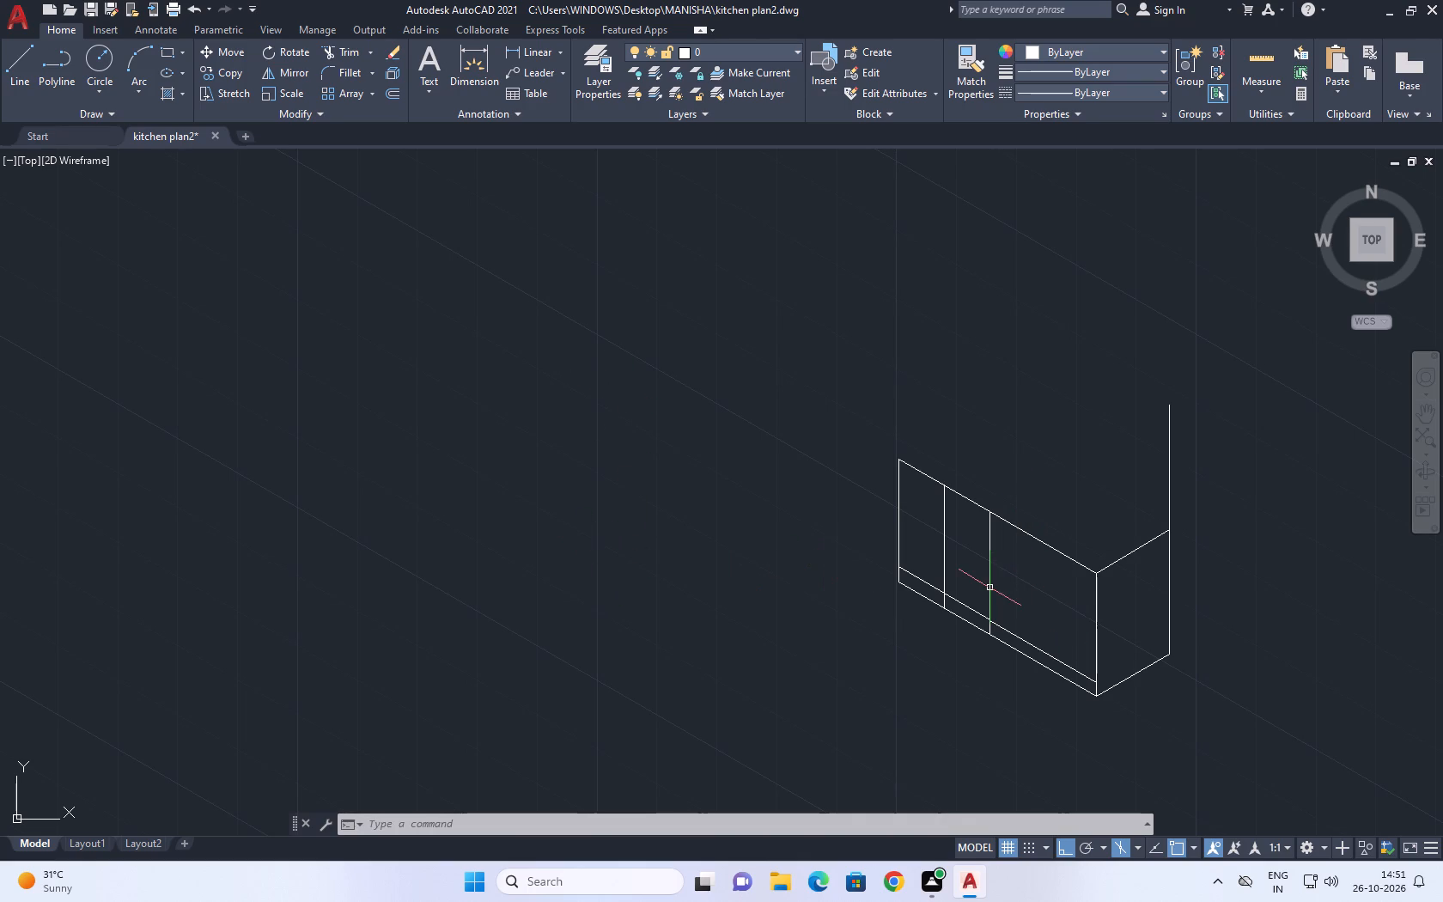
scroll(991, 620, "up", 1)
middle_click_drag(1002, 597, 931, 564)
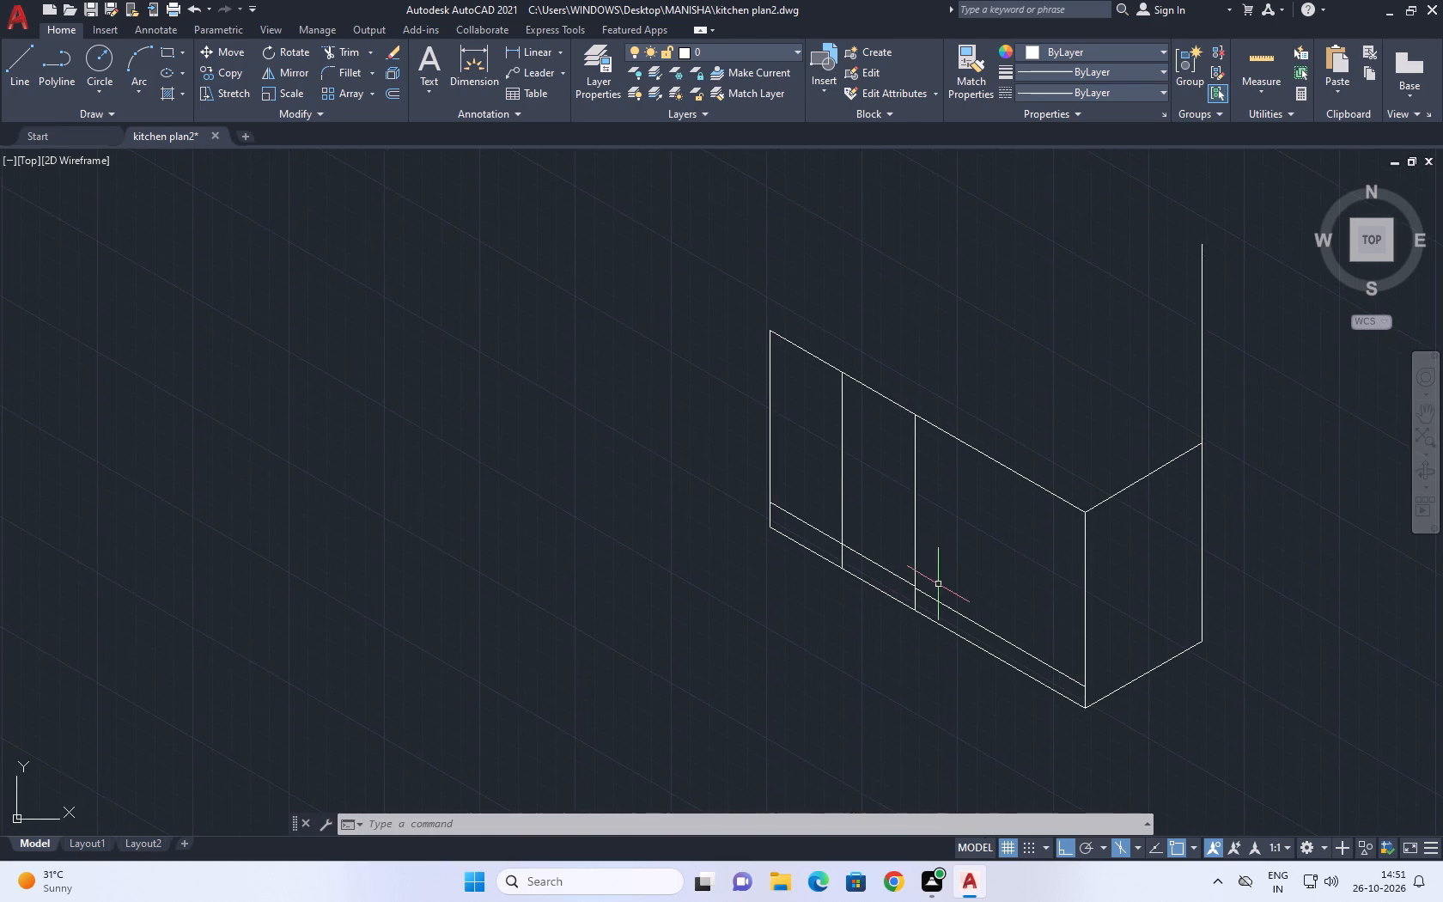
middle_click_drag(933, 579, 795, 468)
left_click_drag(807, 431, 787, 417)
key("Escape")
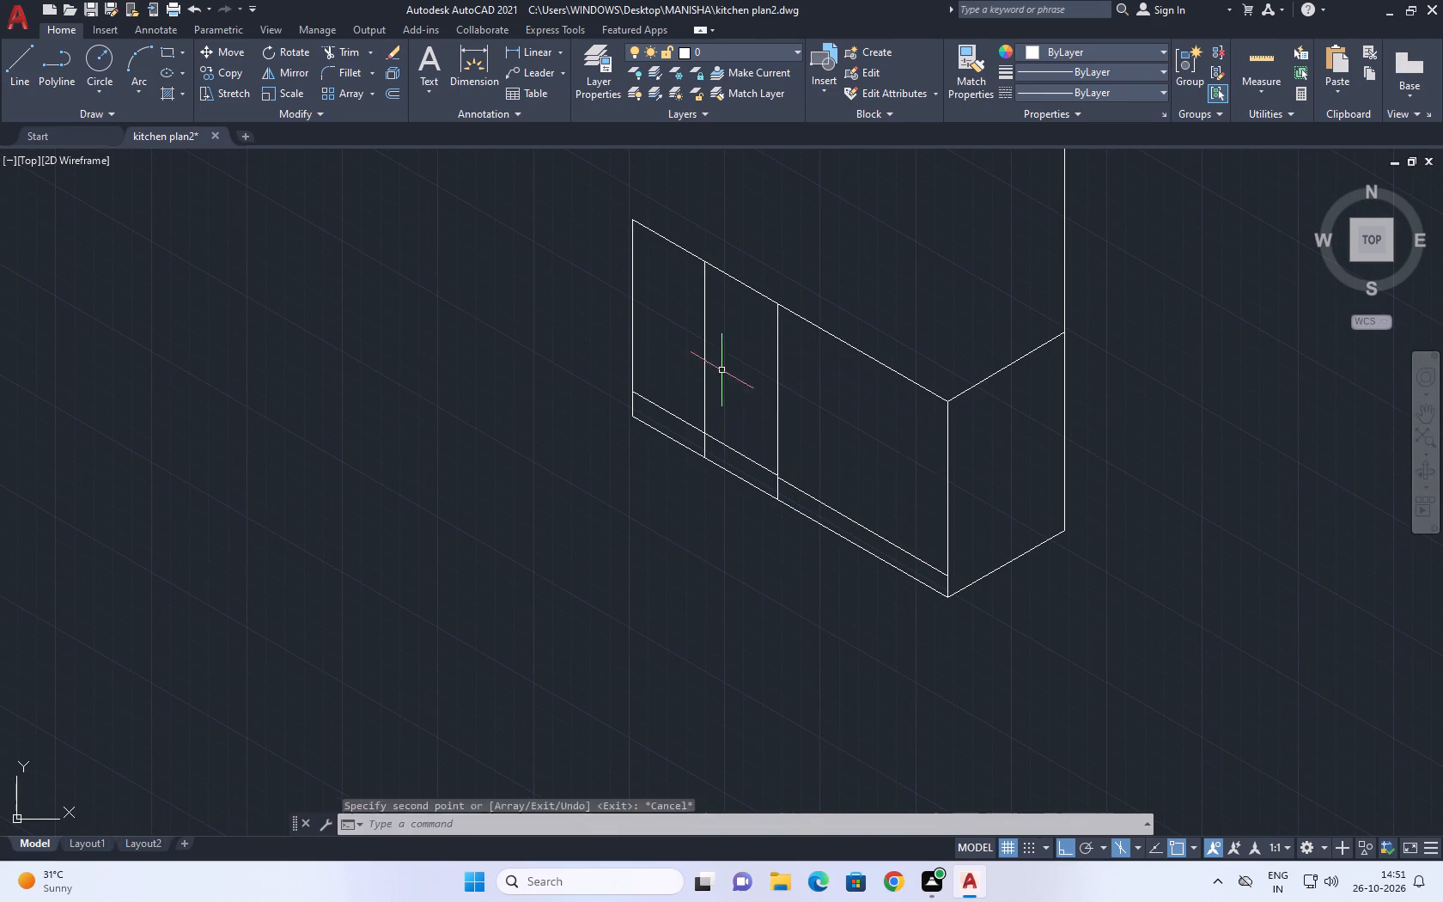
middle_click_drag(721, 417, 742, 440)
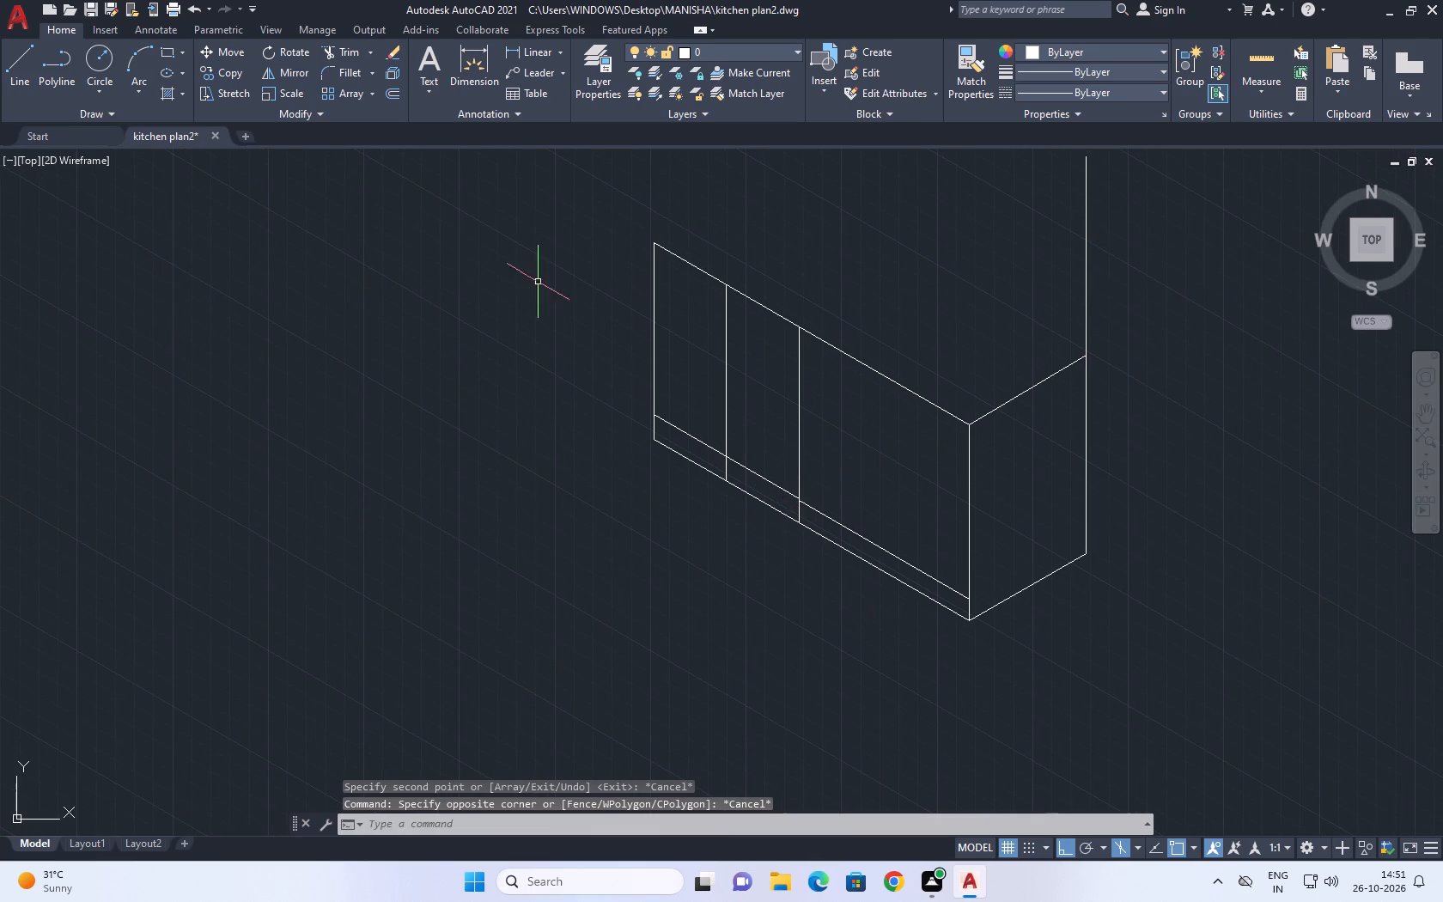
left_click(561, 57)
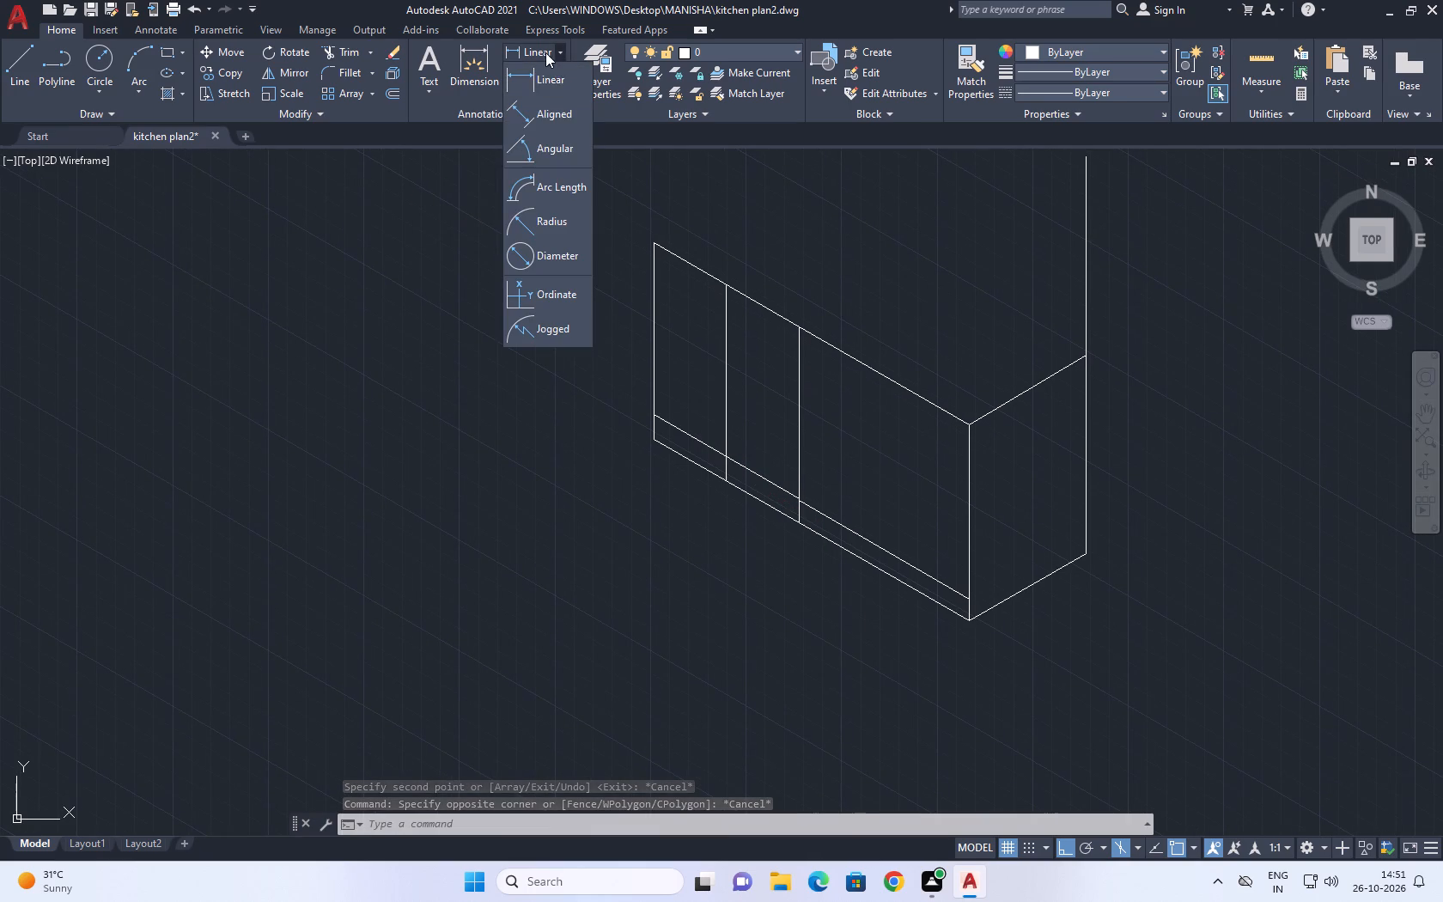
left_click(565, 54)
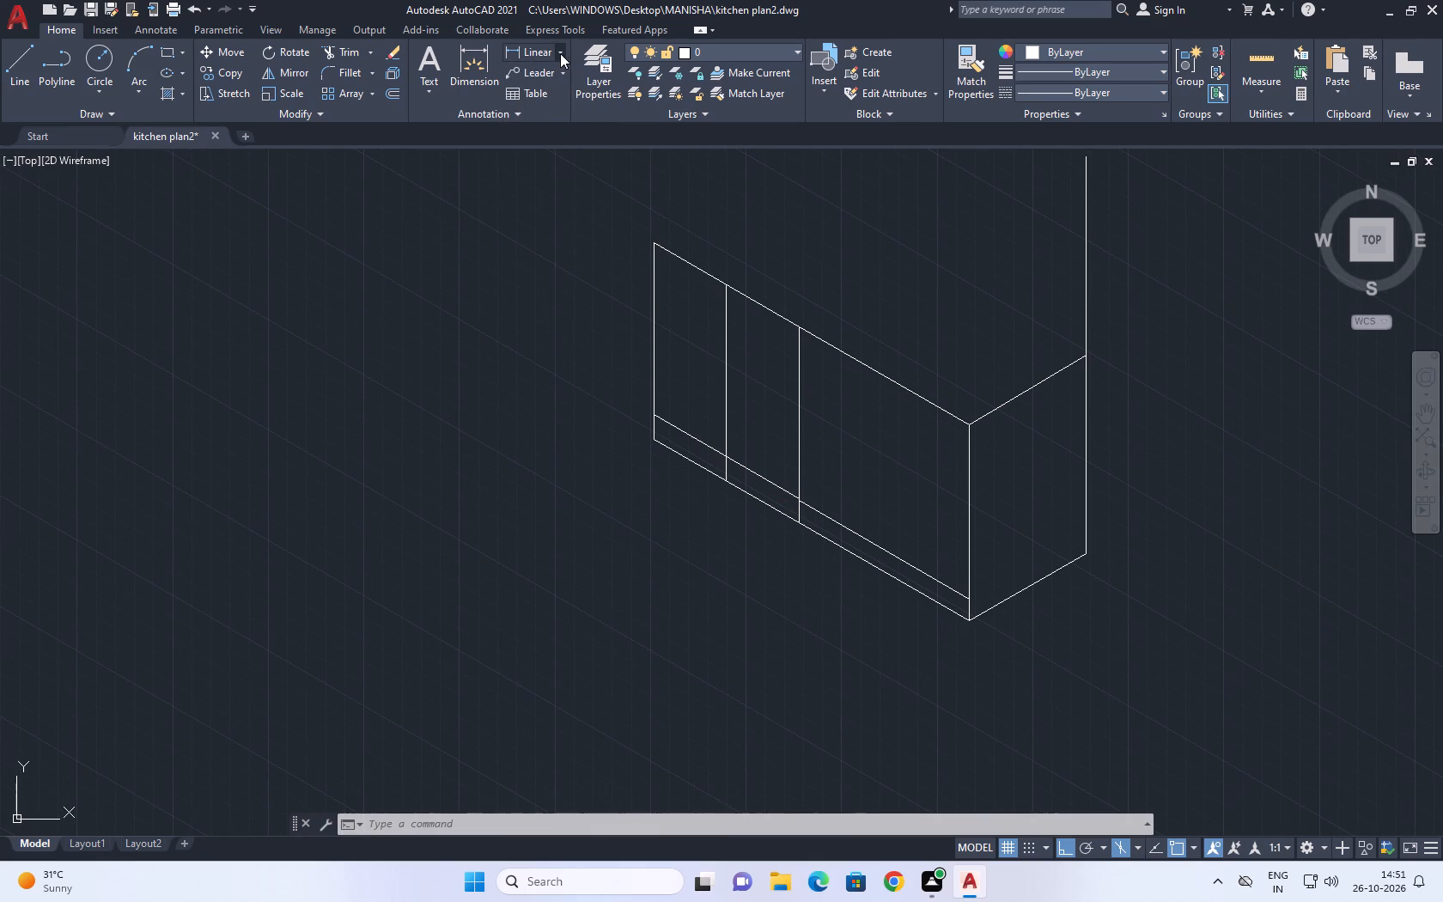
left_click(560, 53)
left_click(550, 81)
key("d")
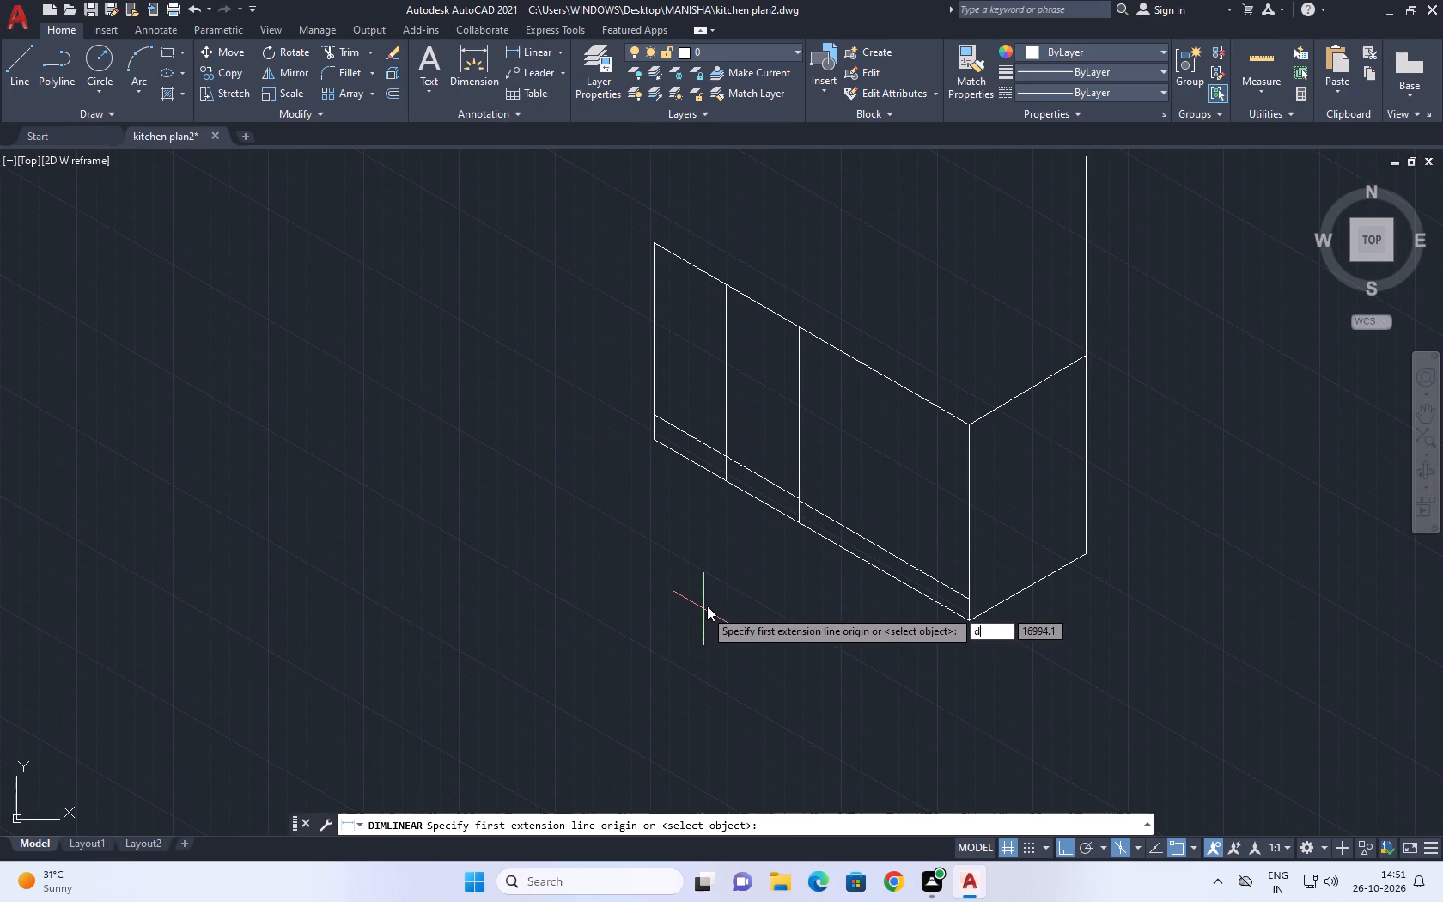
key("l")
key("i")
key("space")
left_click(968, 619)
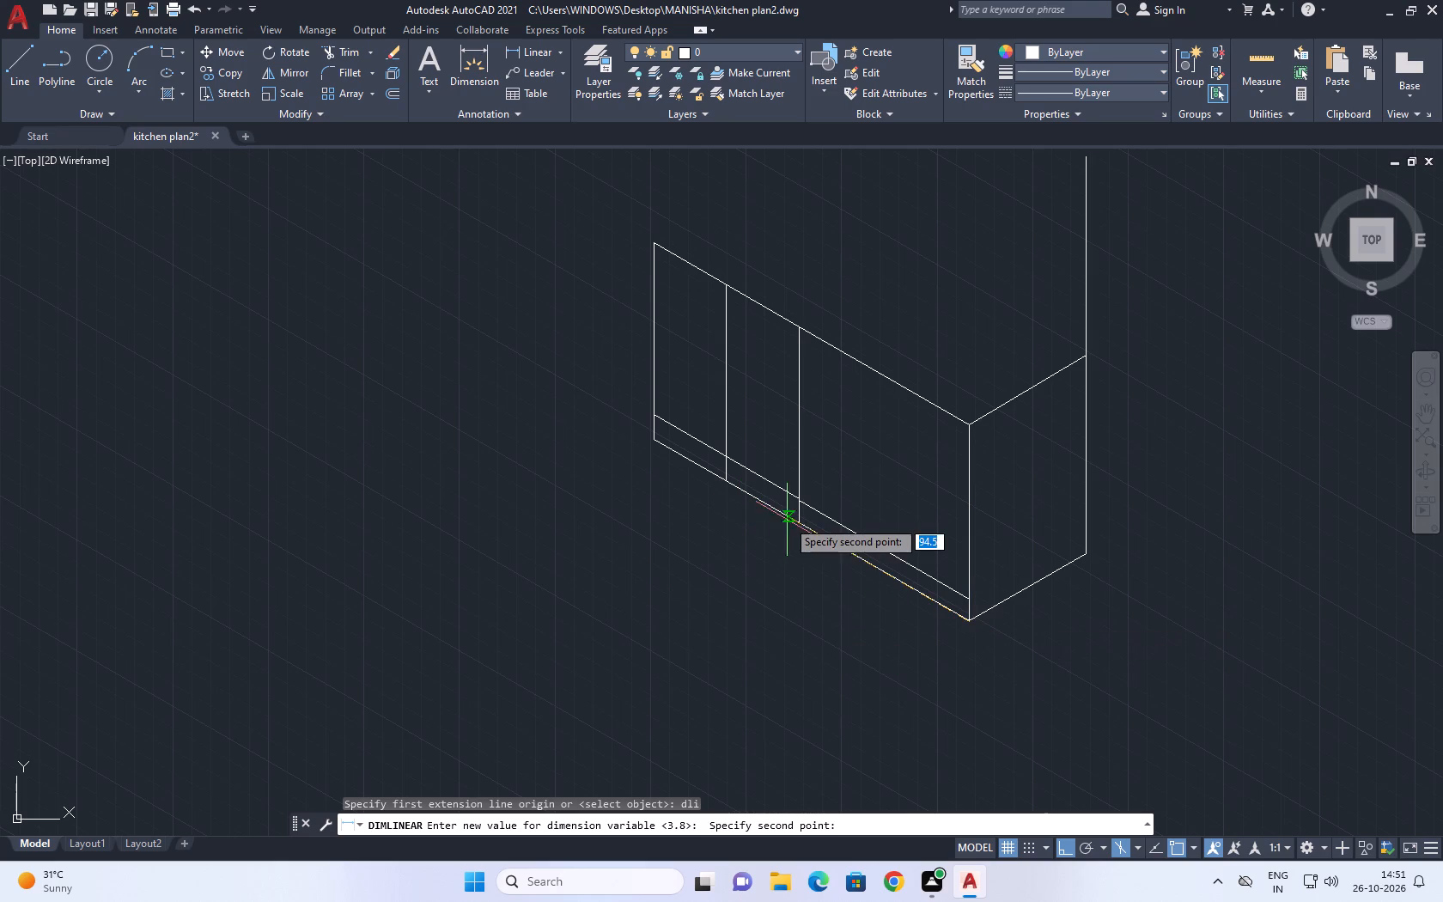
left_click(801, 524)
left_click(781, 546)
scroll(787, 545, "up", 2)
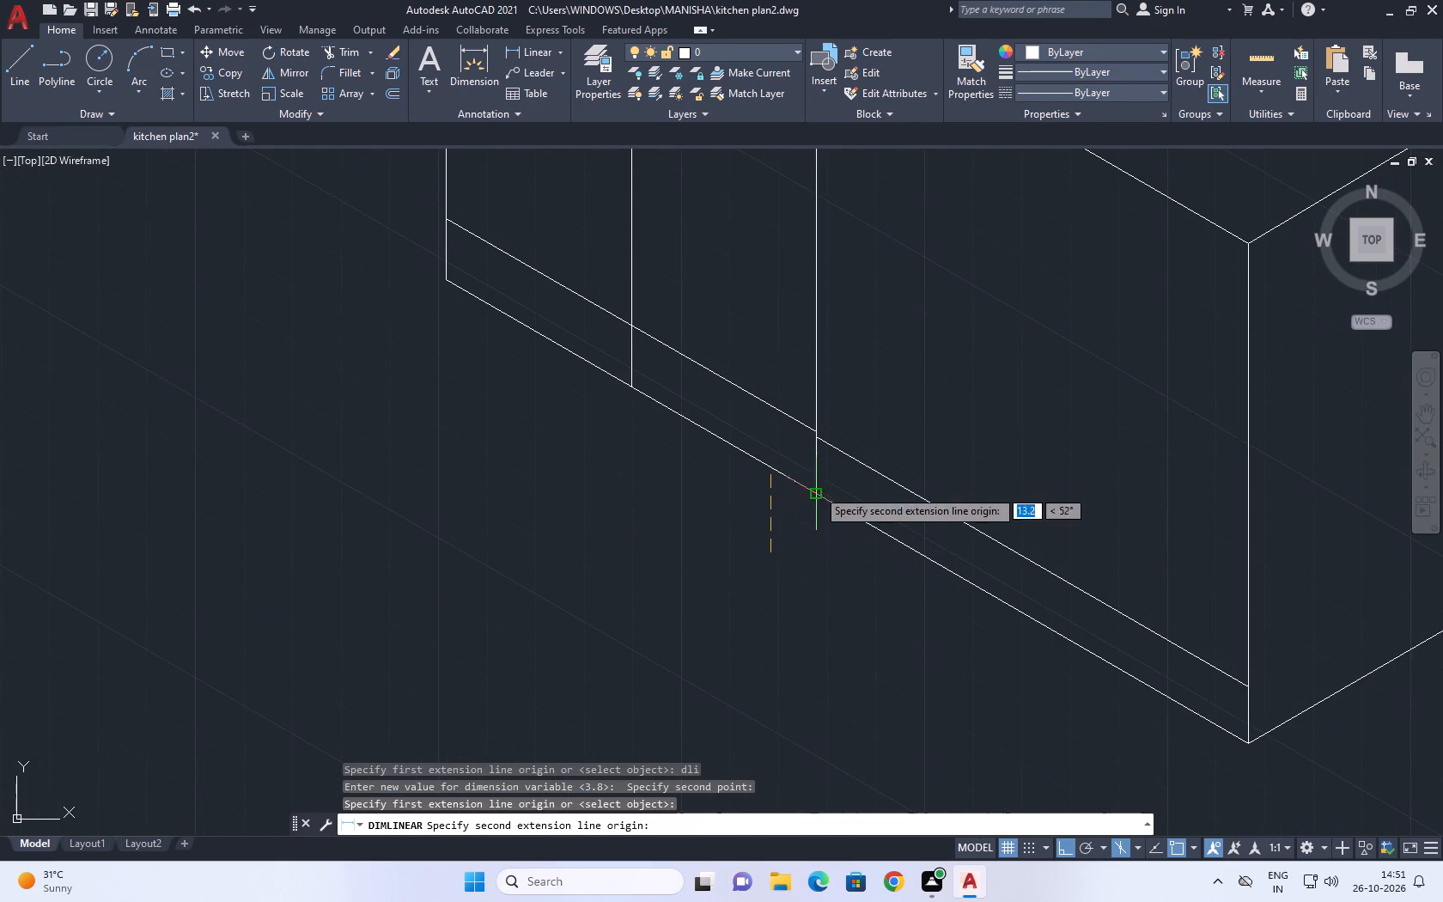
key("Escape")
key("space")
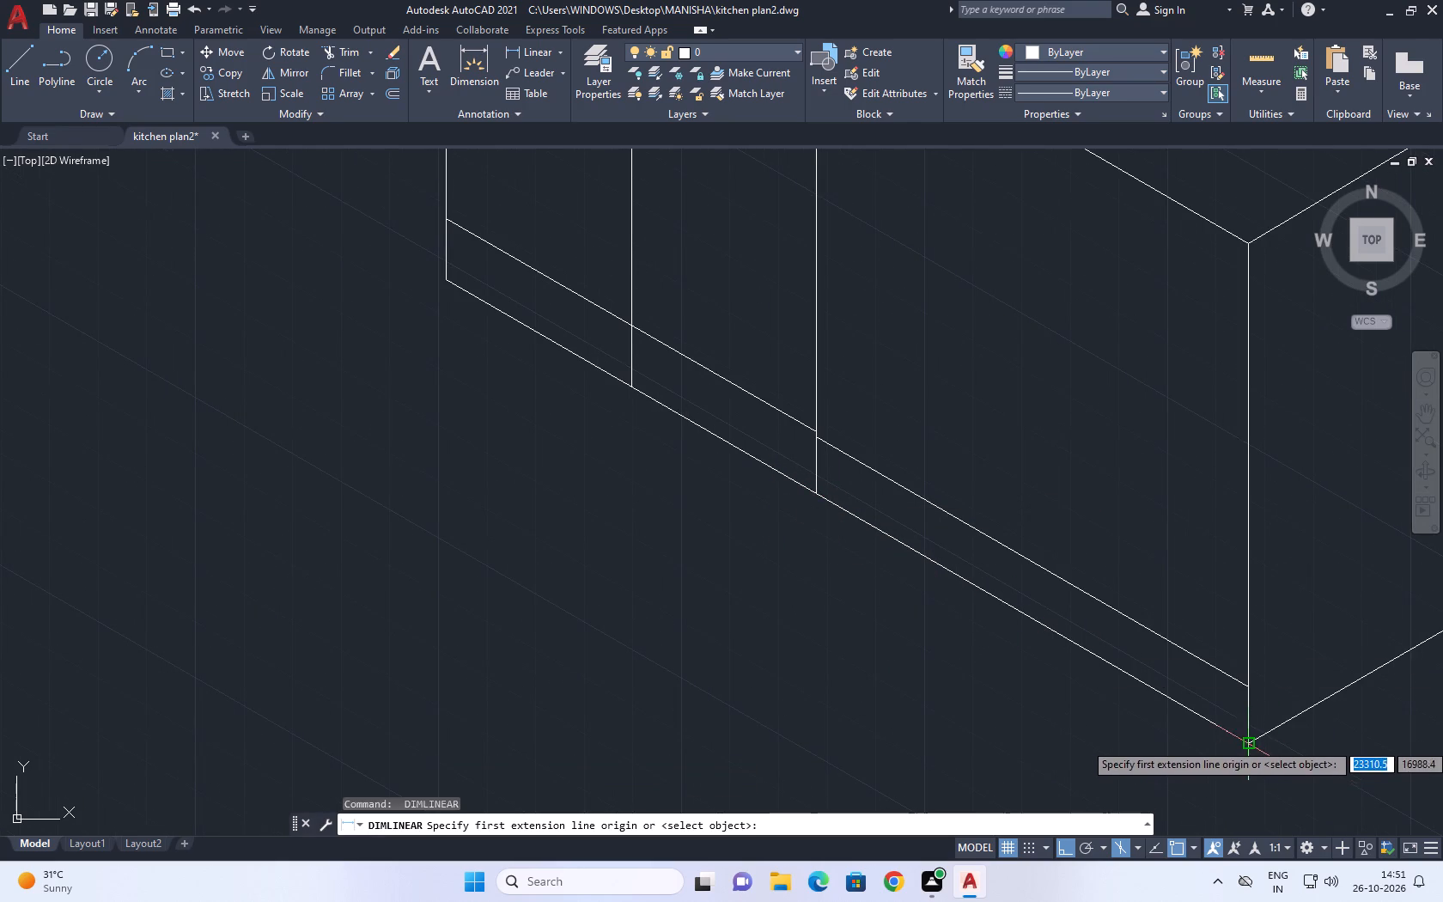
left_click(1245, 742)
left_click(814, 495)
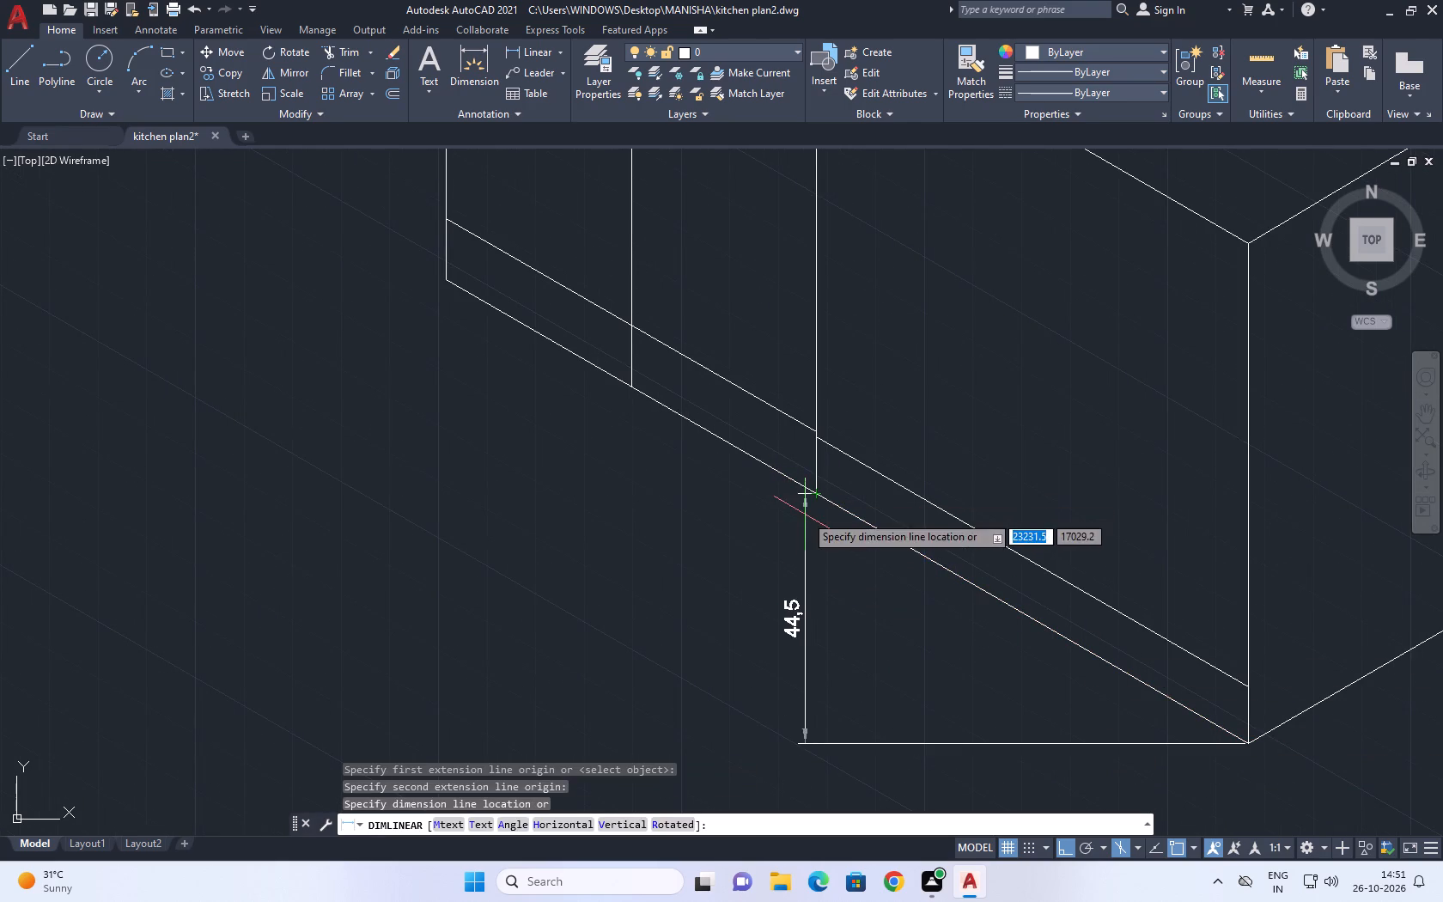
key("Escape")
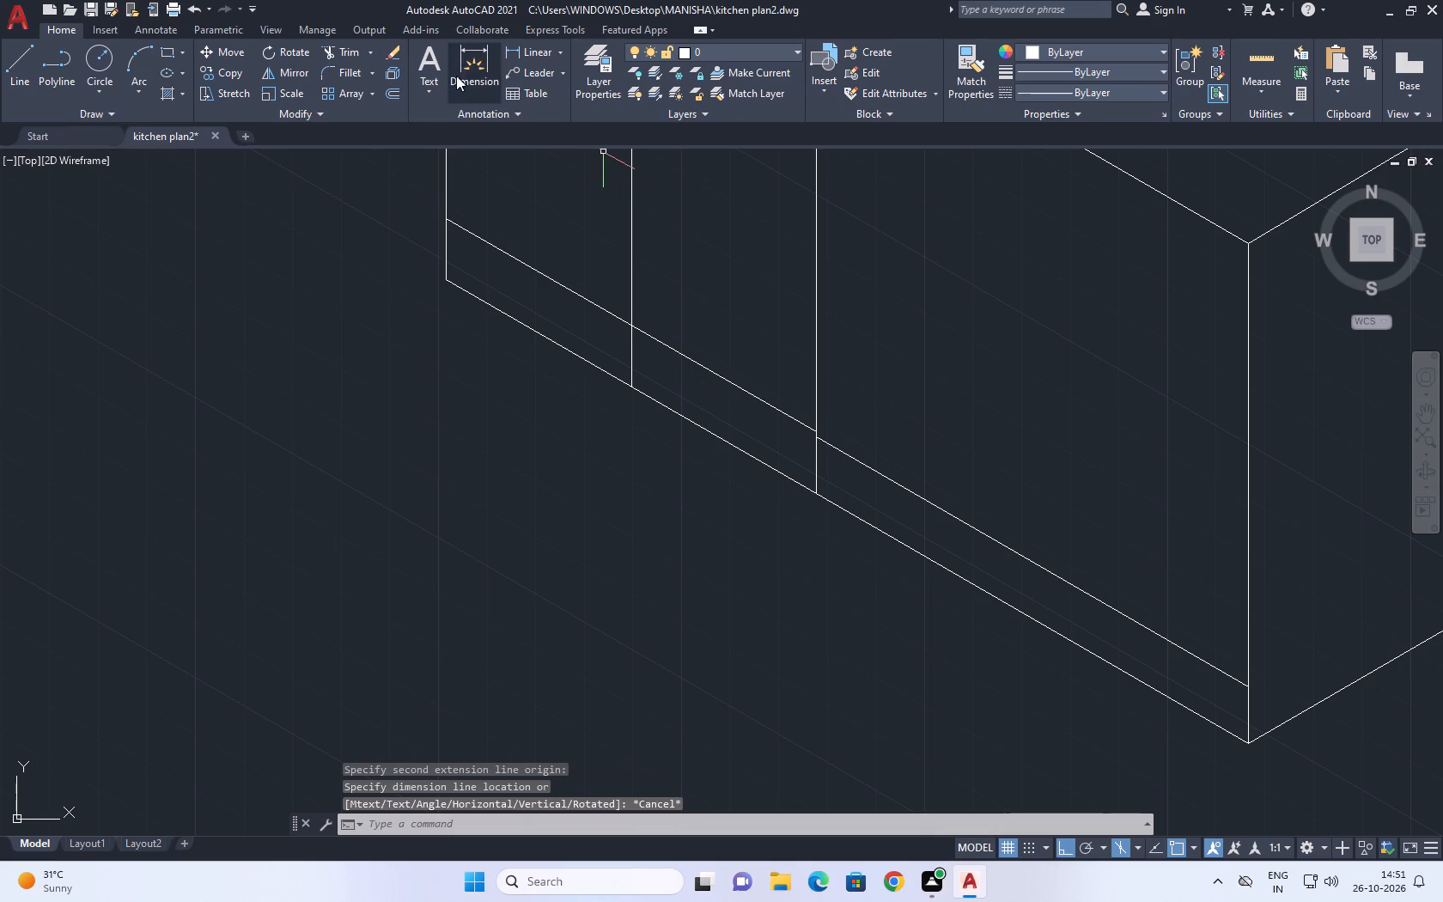
Add an aligned dimension to the bottom edge of the 89-unit section, placed just below the edge.
left_click(561, 54)
left_click(548, 113)
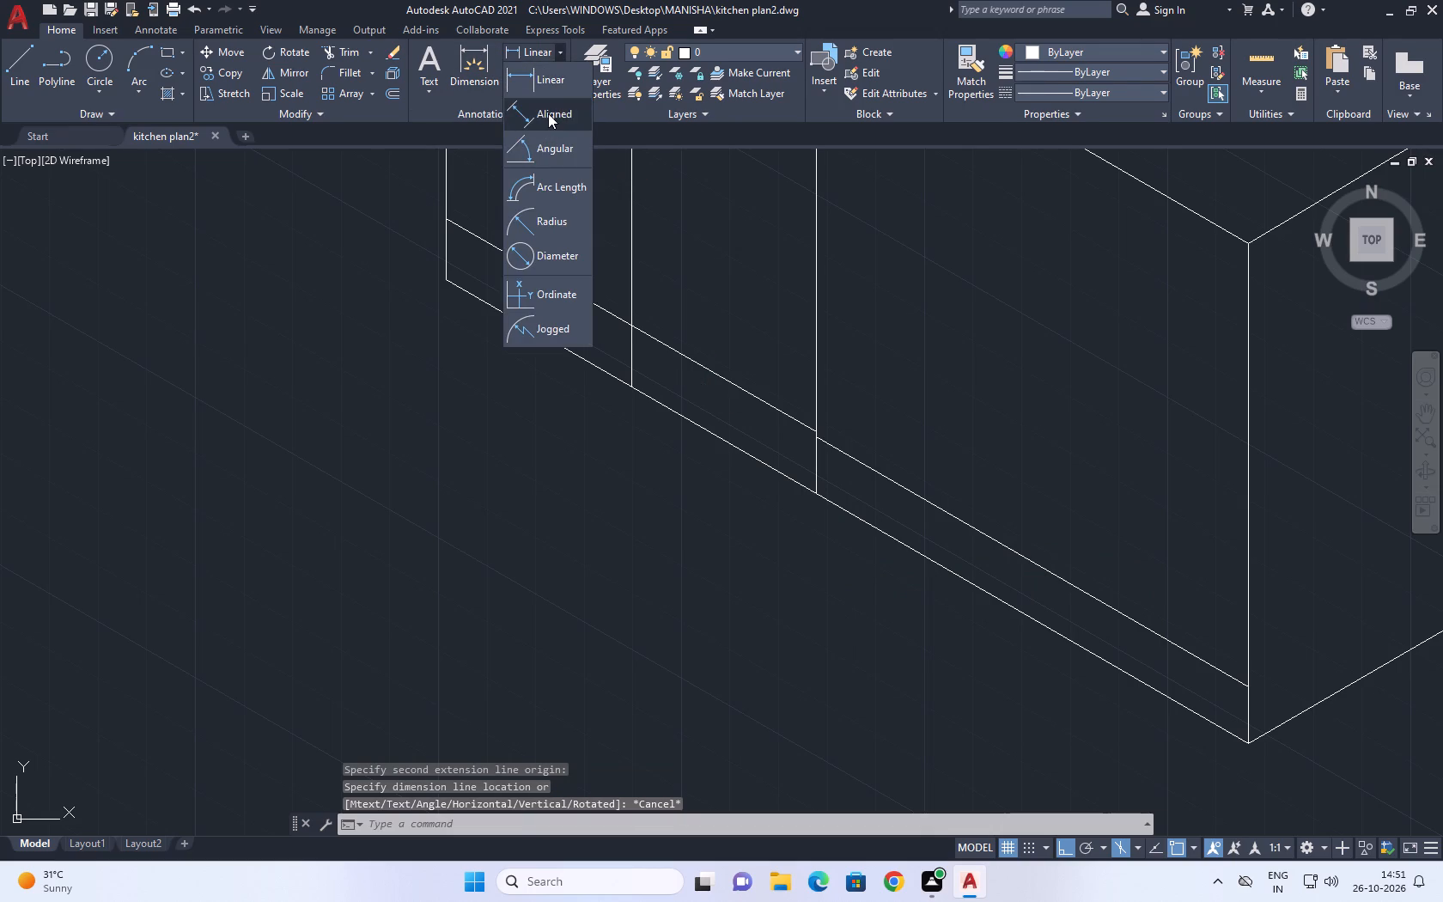
middle_click_drag(764, 510, 339, 329)
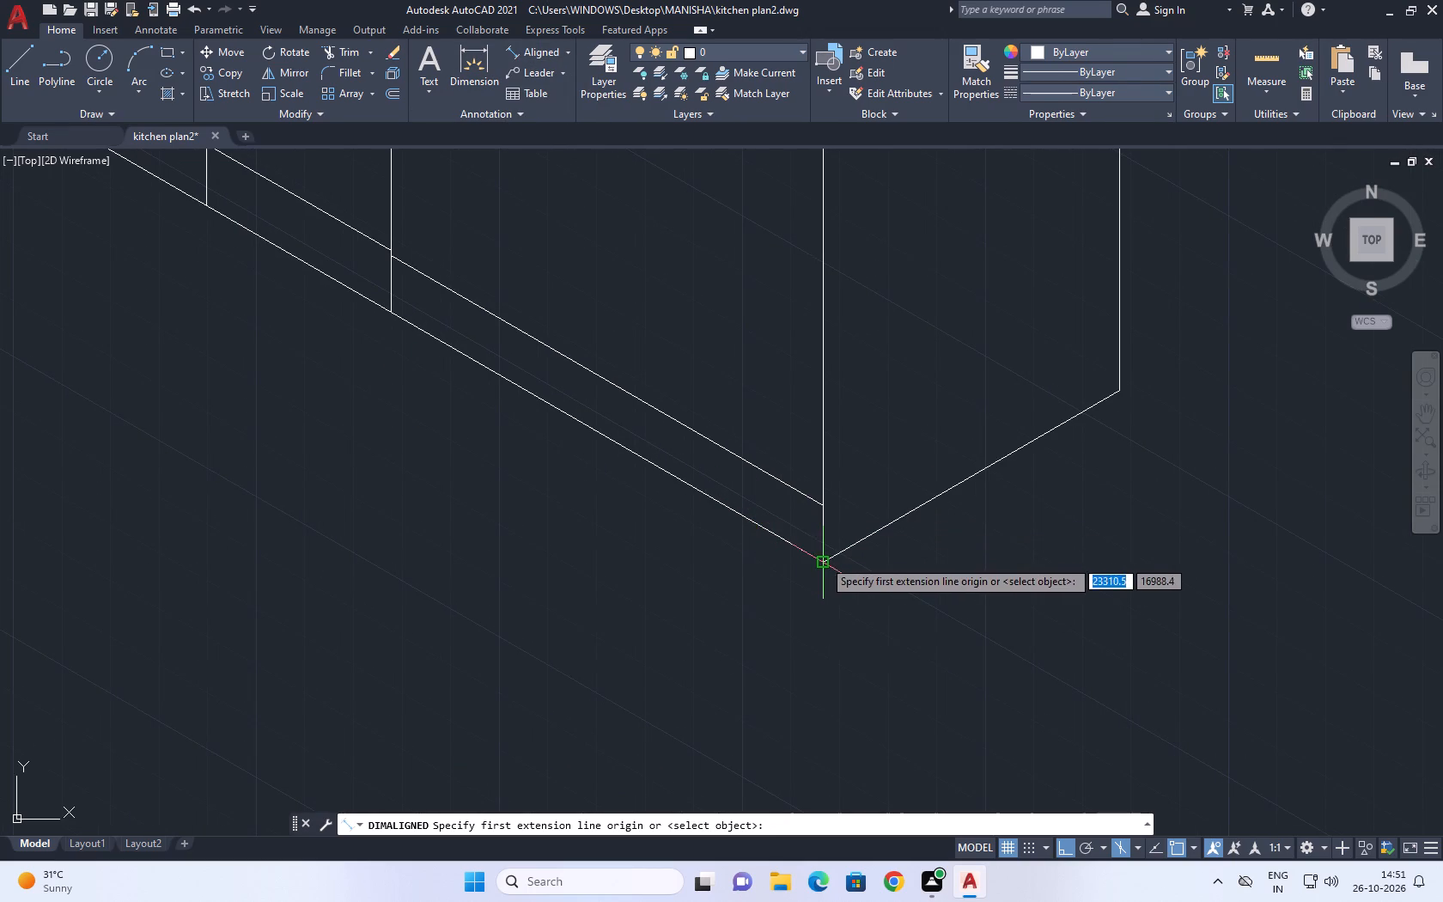
left_click_drag(823, 559, 815, 555)
left_click(393, 307)
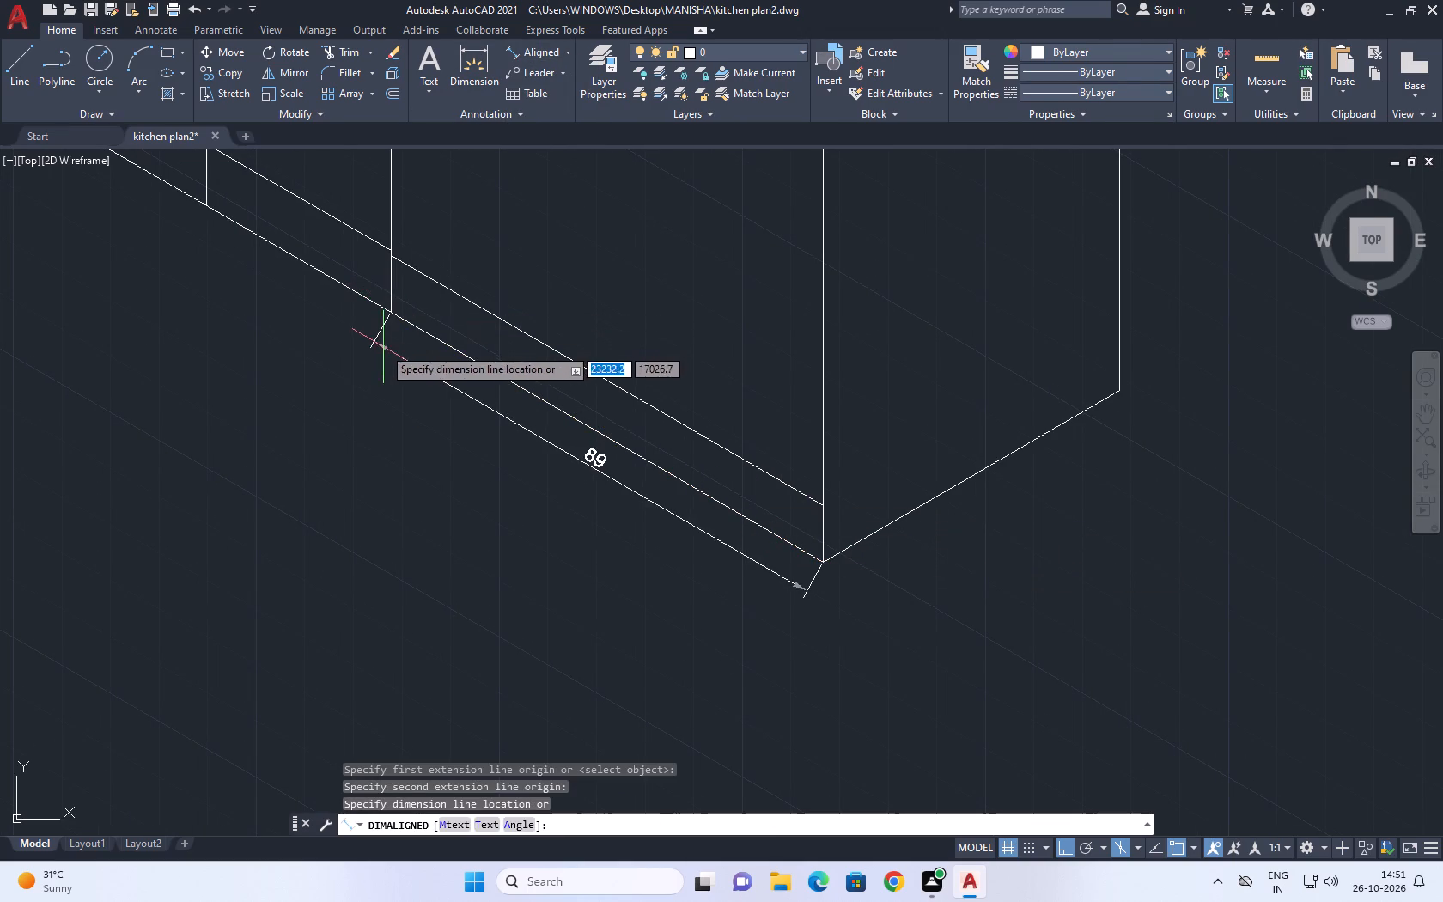
left_click(383, 347)
middle_click_drag(500, 390, 728, 515)
scroll(761, 537, "down", 3)
key("Escape")
Erase the 76-unit section: its outer and dividing verticals, skirting line, bottom edge and top edge segment.
scroll(704, 450, "up", 4)
left_click_drag(697, 430, 501, 358)
left_click(166, 224)
middle_click_drag(378, 334, 539, 439)
scroll(560, 428, "down", 3)
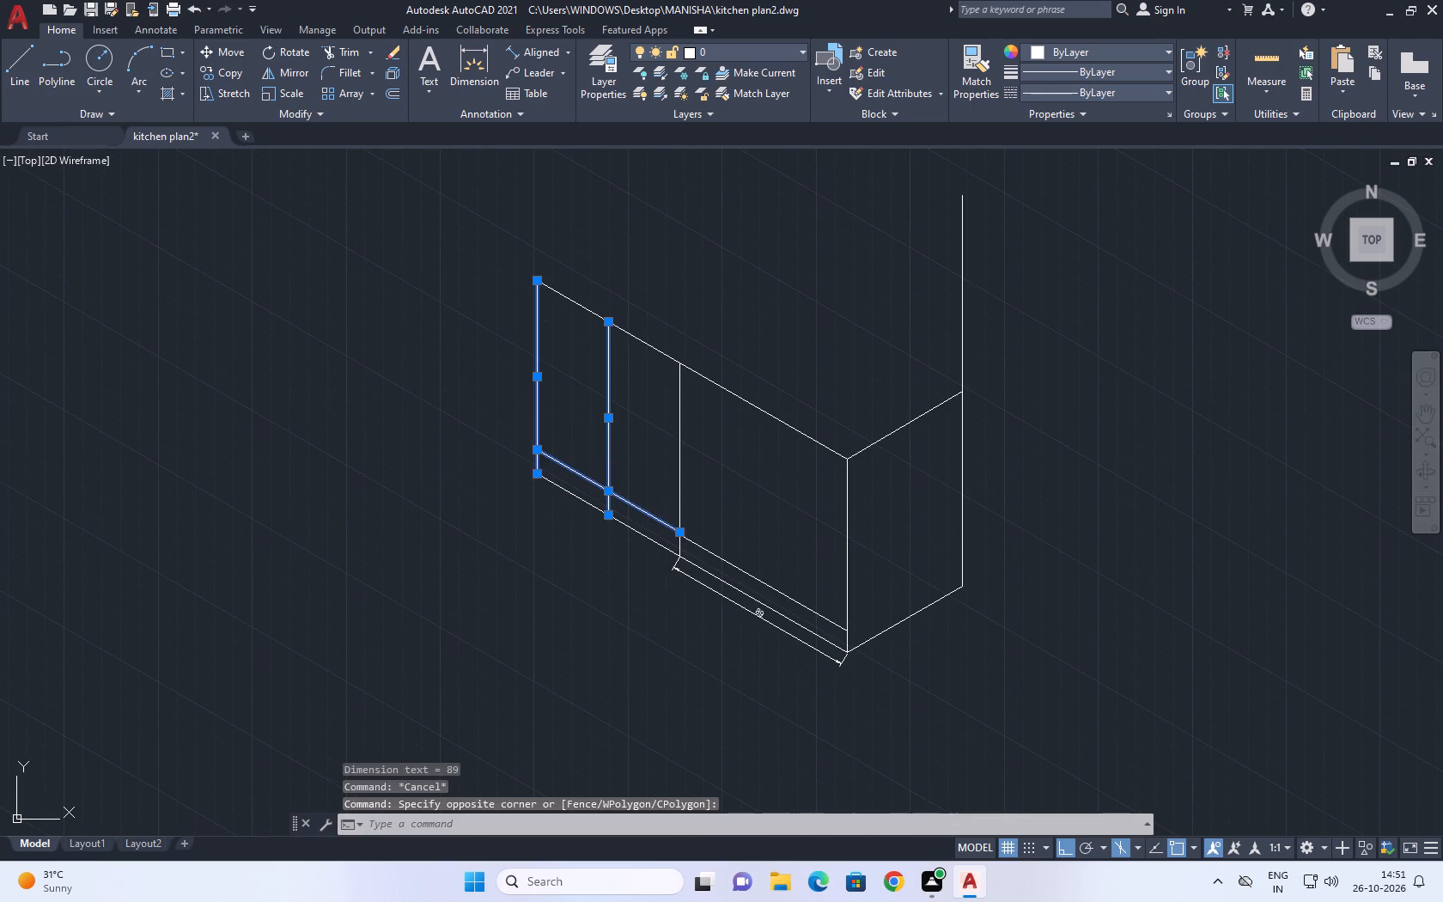
key("Delete")
left_click_drag(588, 542, 570, 507)
left_click(505, 454)
key("Delete")
left_click(624, 381)
left_click_drag(571, 276, 562, 272)
key("Delete")
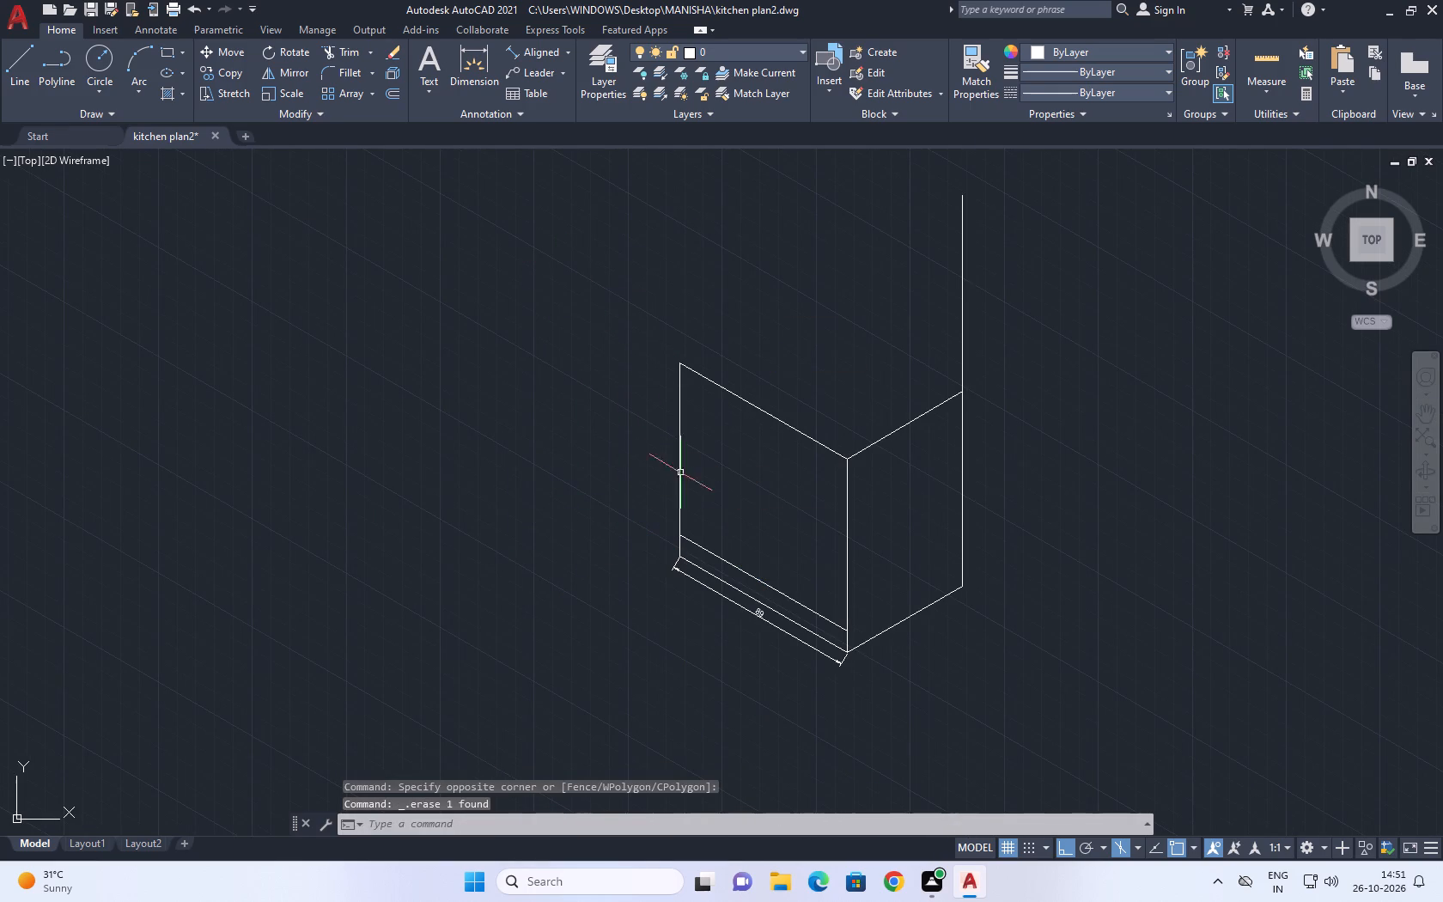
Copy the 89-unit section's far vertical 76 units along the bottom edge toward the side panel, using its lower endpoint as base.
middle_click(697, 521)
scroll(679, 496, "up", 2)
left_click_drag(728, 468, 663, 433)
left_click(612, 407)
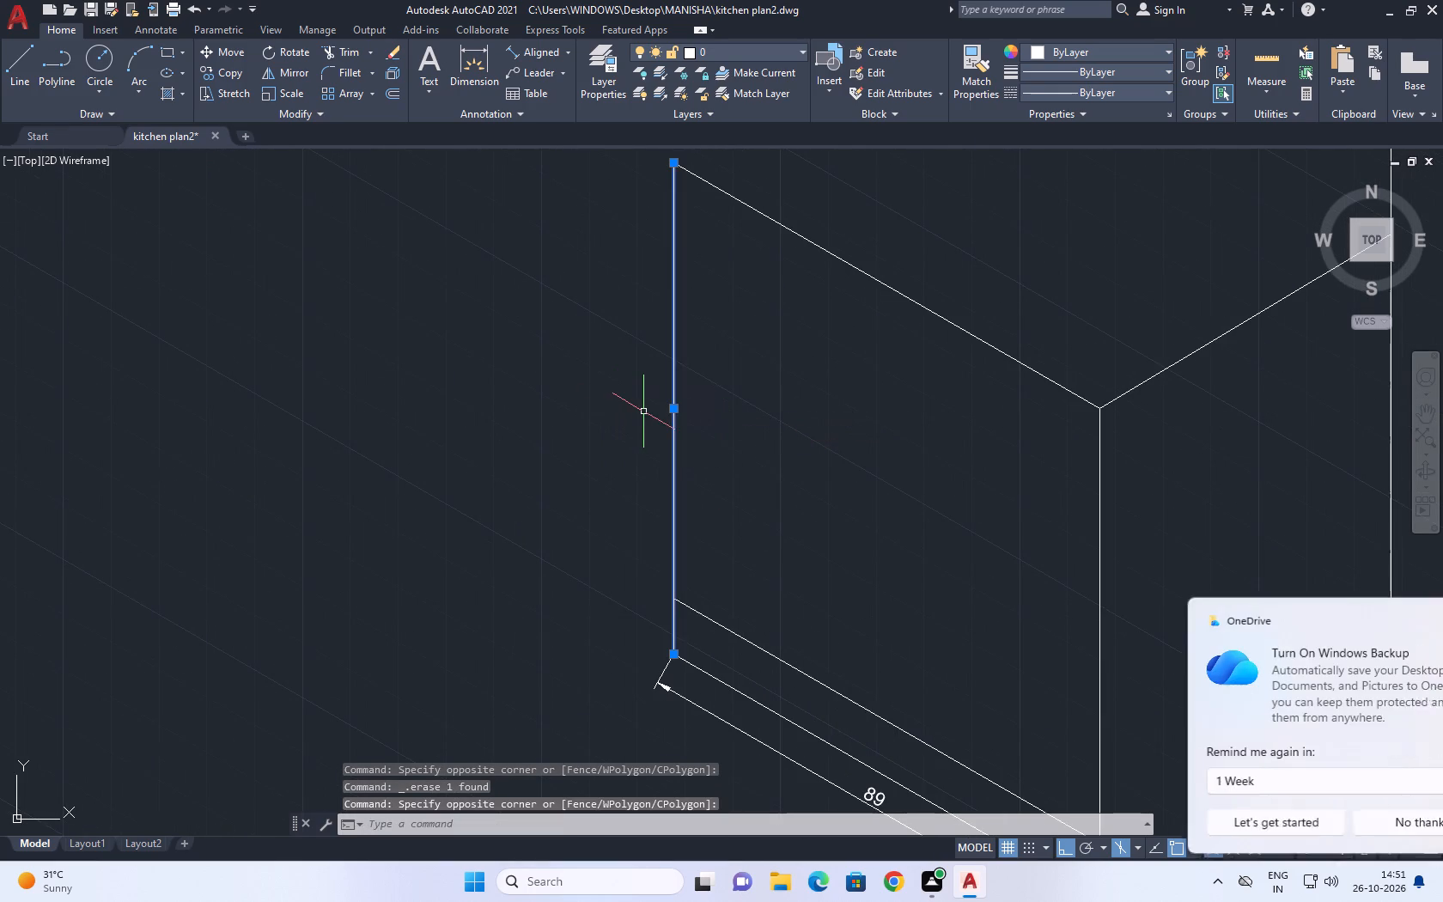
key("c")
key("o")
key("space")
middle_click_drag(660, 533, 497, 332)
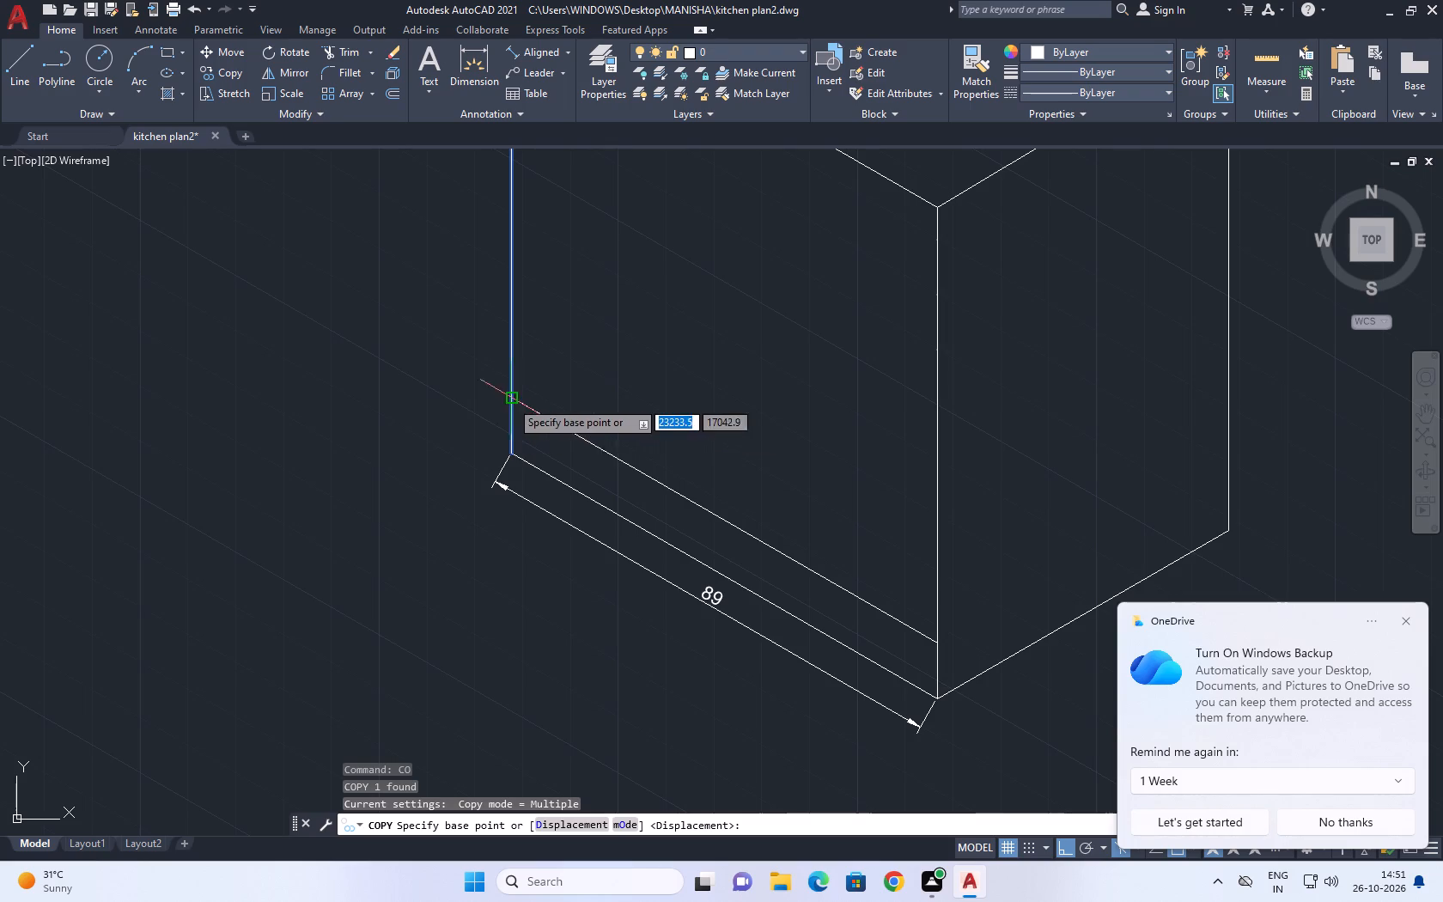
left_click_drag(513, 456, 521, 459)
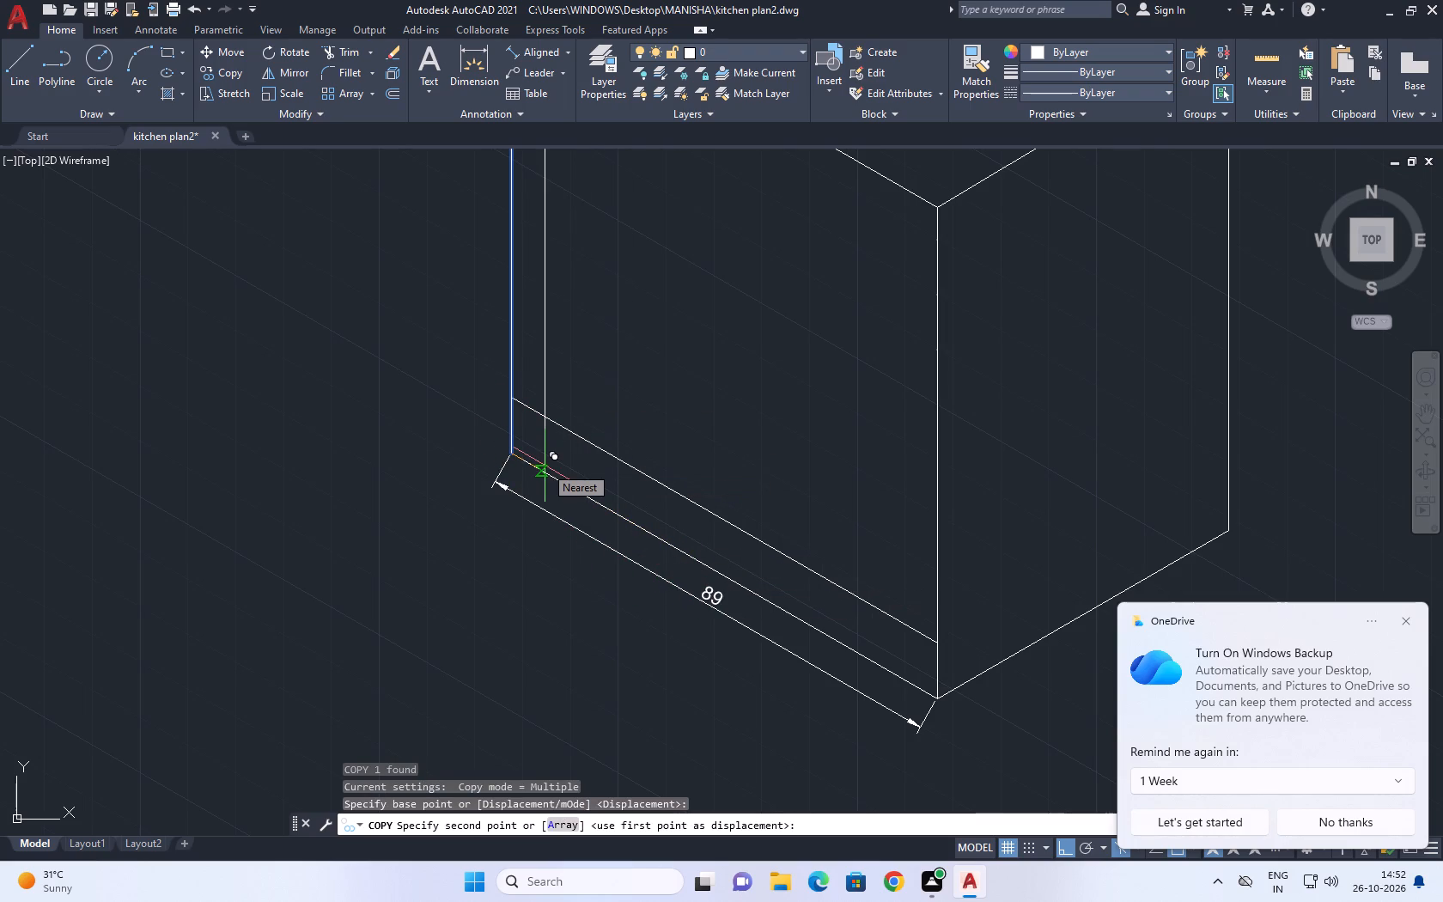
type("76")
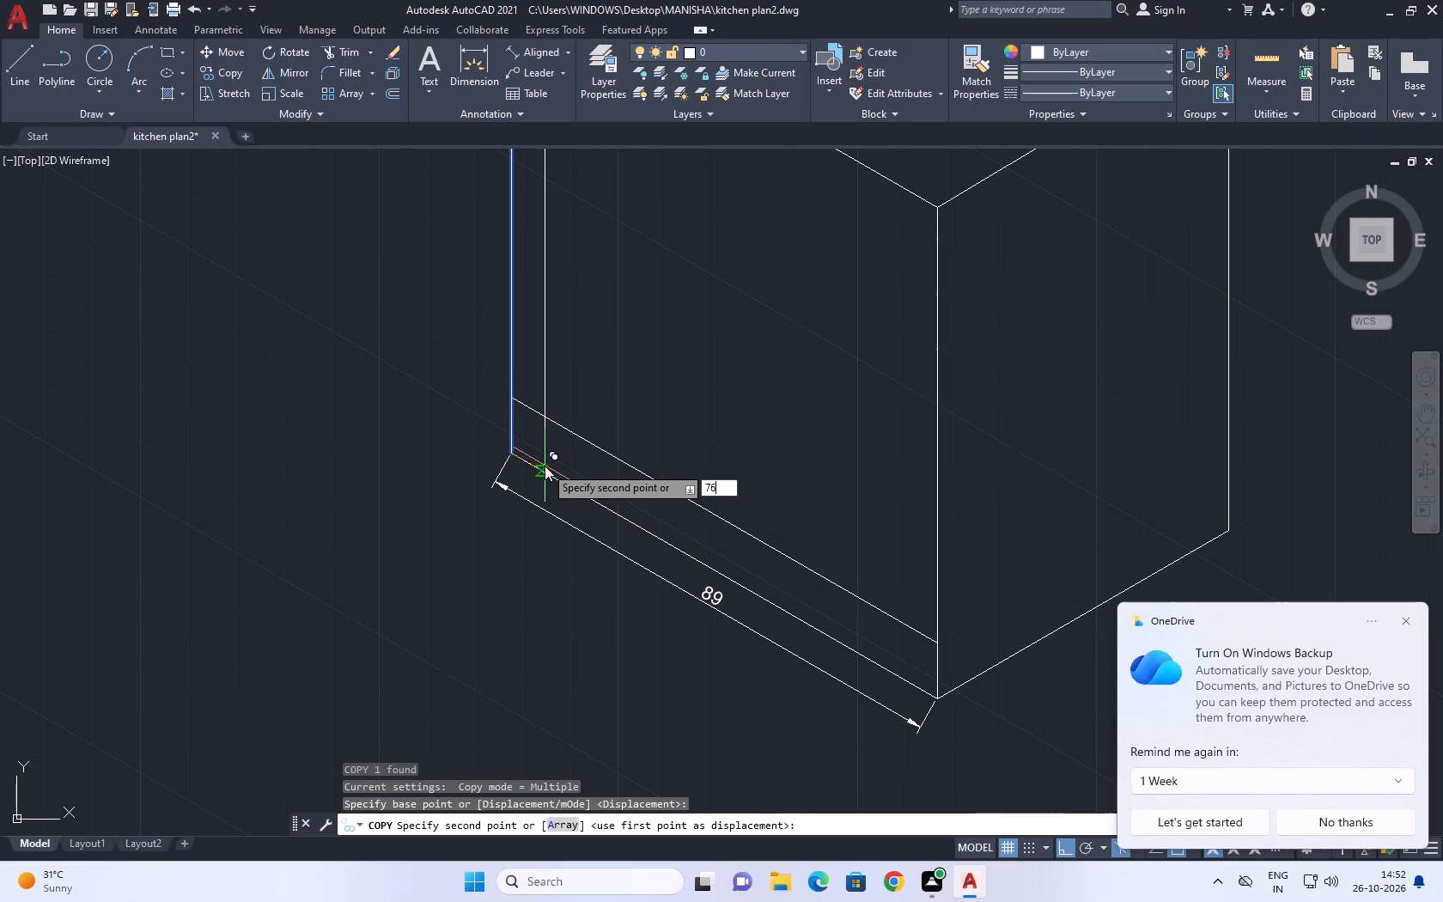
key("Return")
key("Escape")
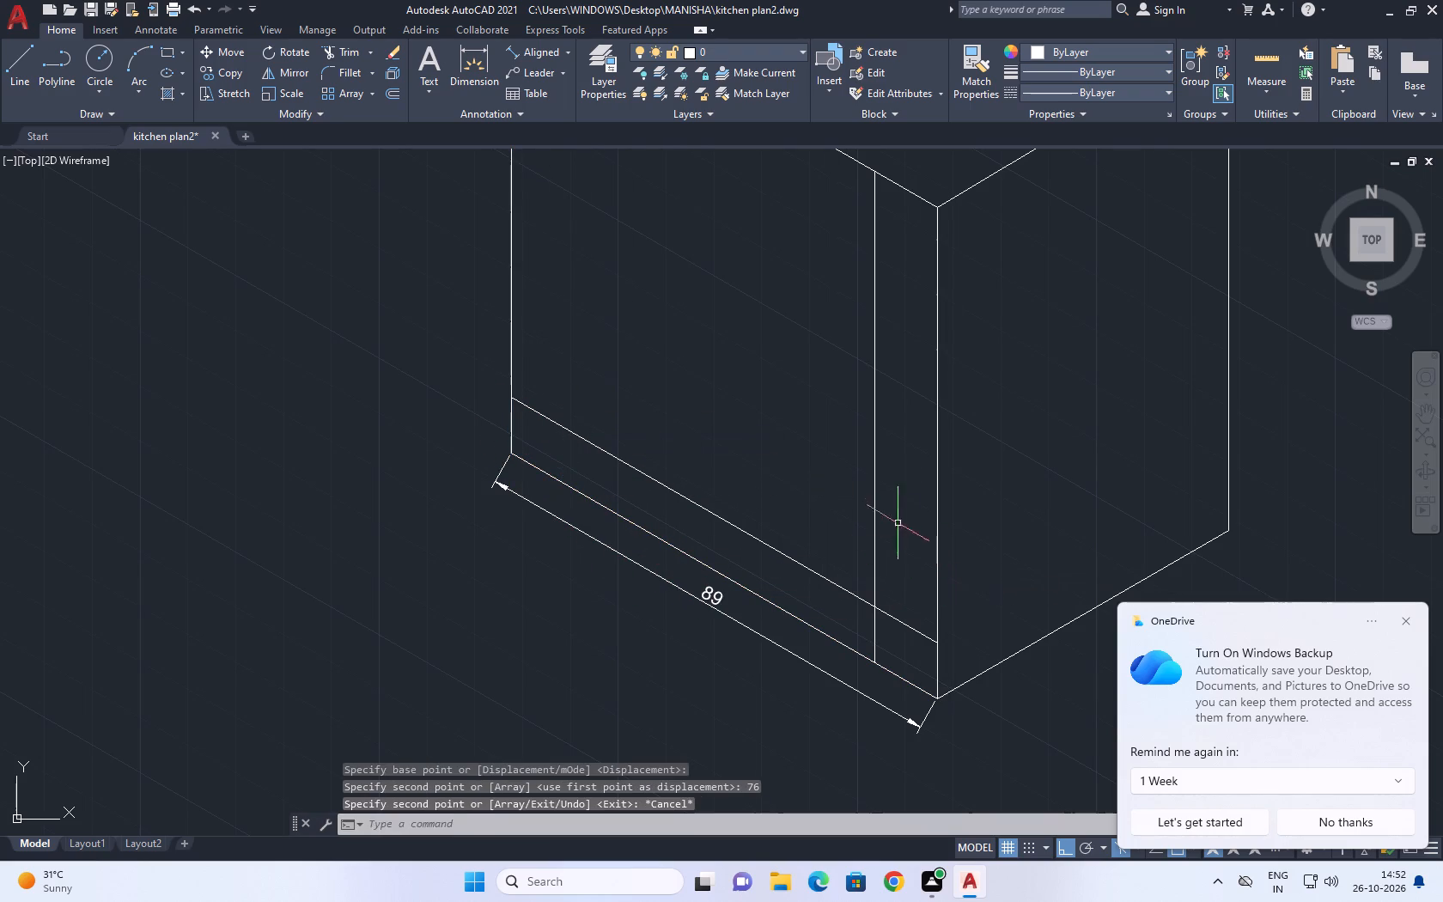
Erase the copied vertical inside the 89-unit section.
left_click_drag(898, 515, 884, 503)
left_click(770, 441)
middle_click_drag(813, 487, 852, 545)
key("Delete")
Dismiss the OneDrive backup notification.
middle_click_drag(752, 519, 862, 588)
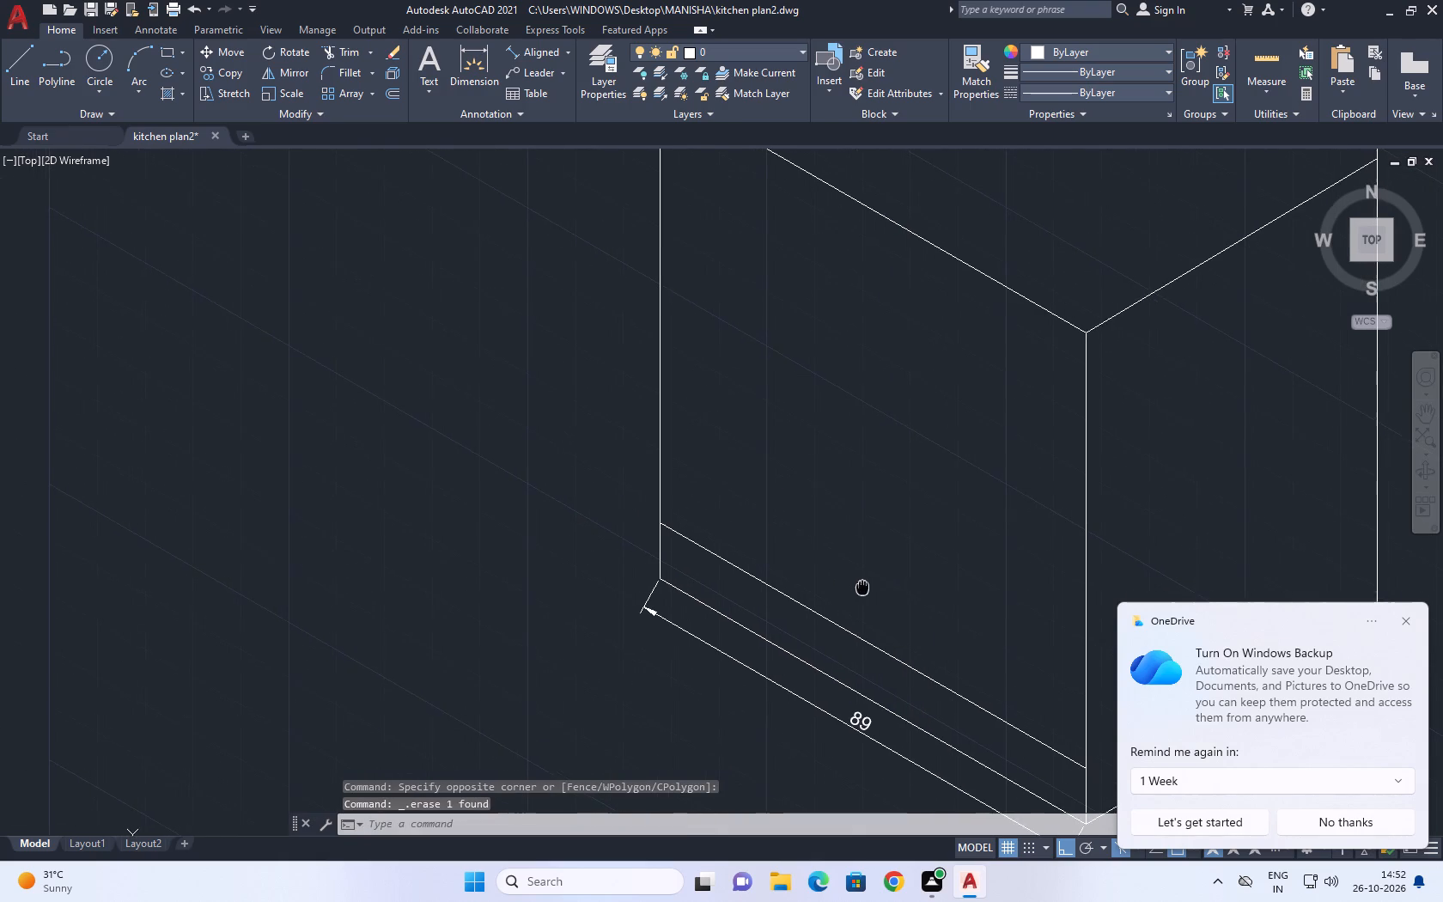
middle_click_drag(862, 588, 862, 587)
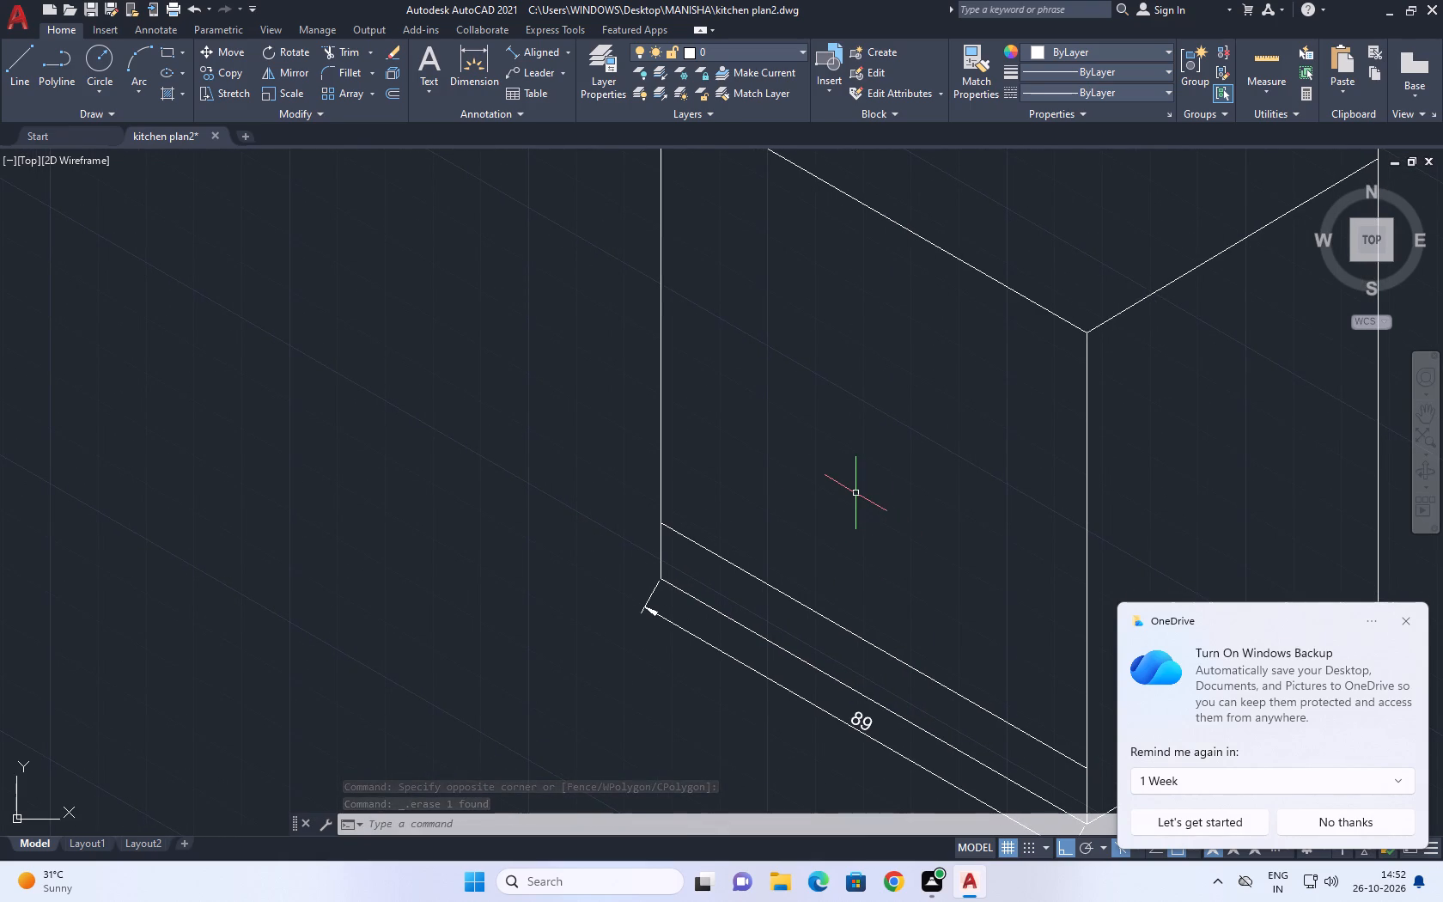
left_click(1410, 617)
Draw a 76-unit line from the skirting line's far endpoint on the vertical, continuing outward along the same isometric direction.
middle_click_drag(855, 594, 763, 622)
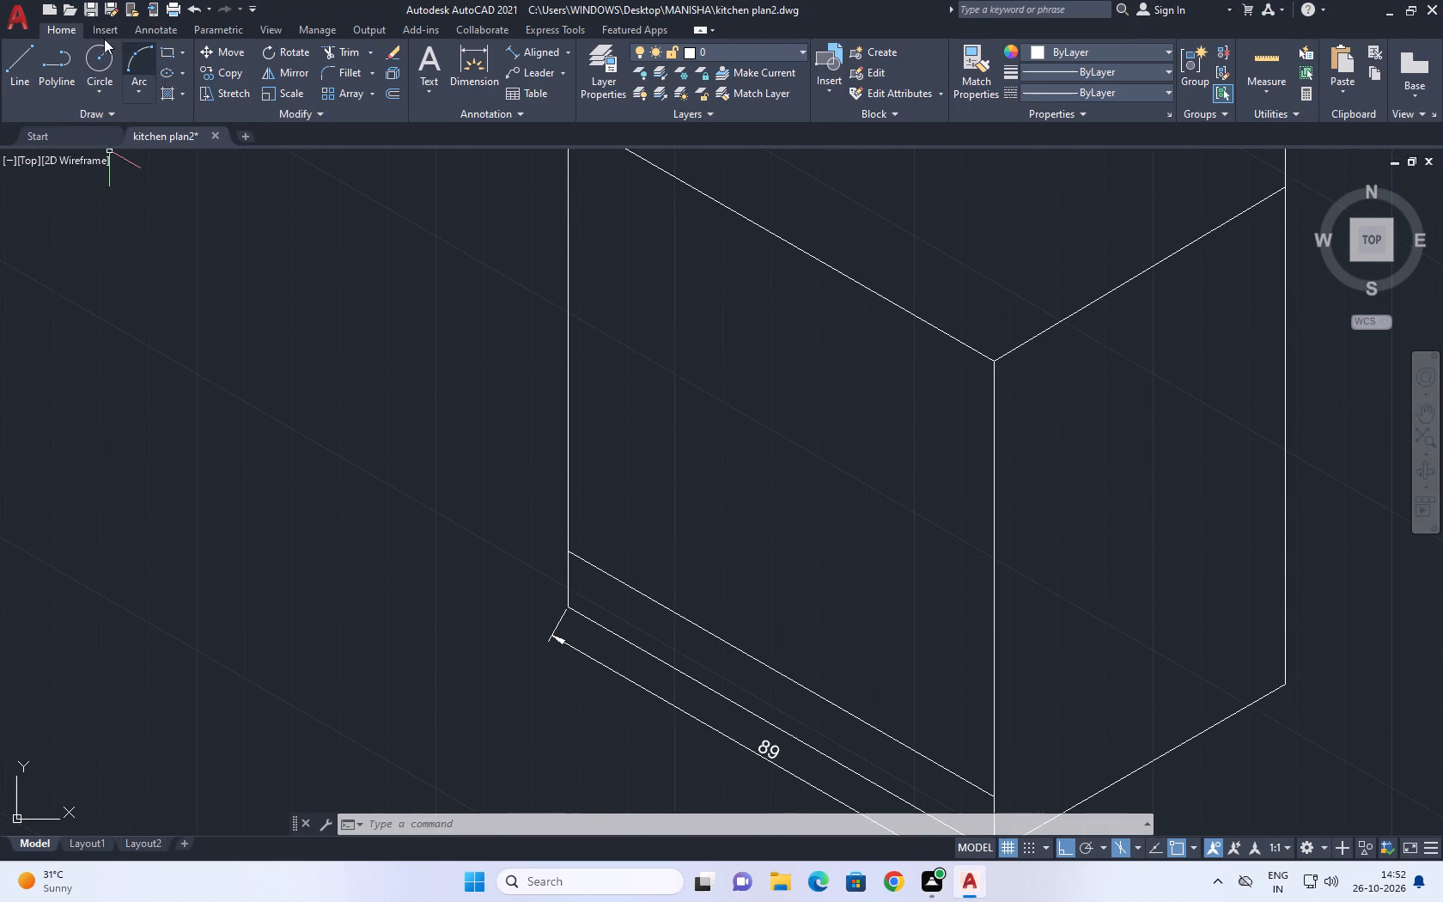
left_click(16, 59)
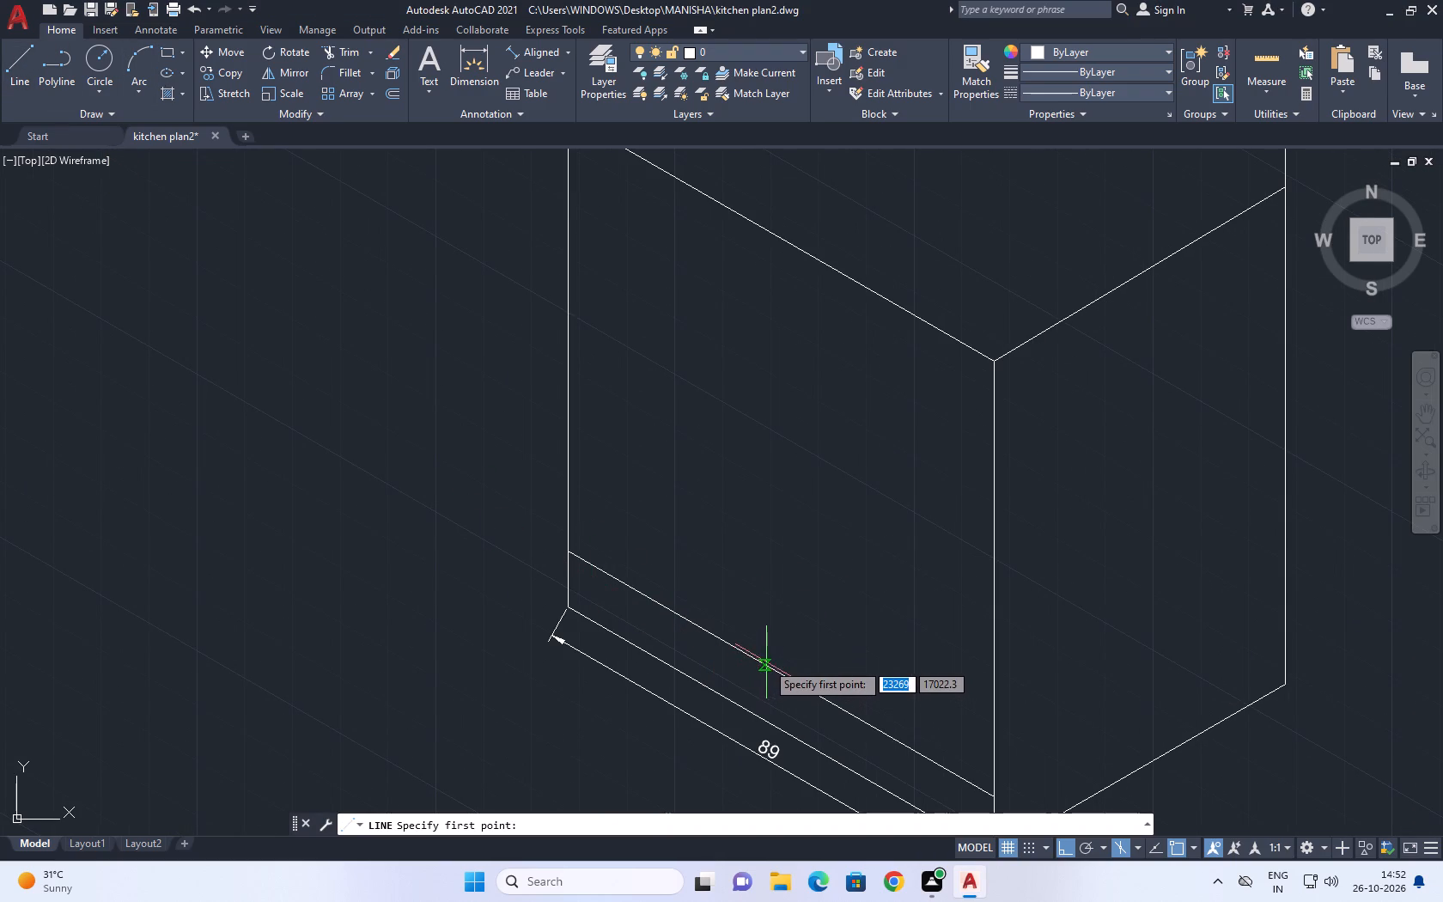
middle_click_drag(681, 618, 843, 633)
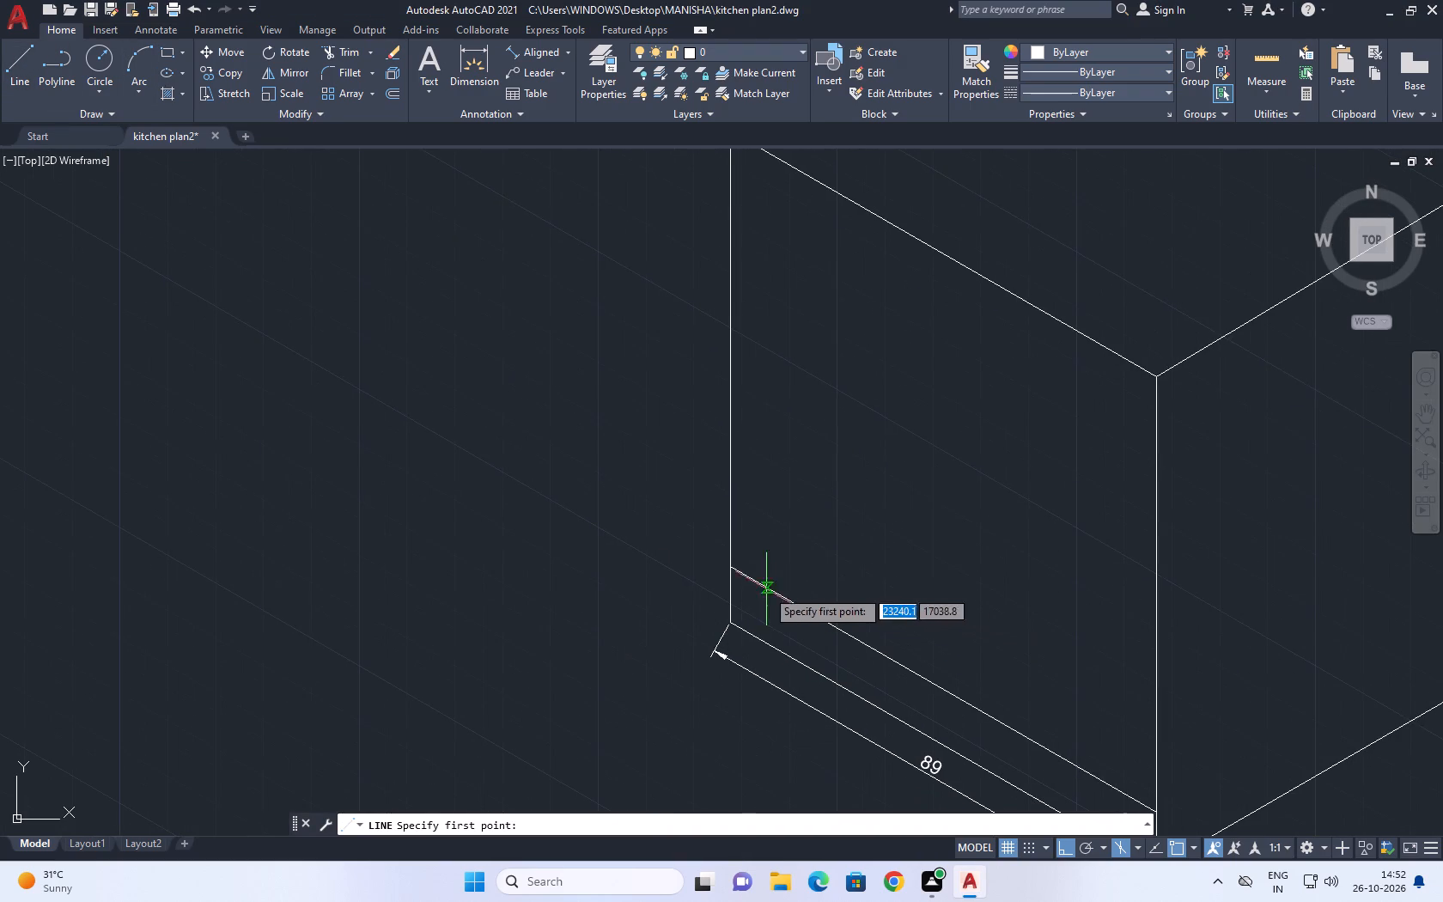
left_click_drag(729, 570, 701, 554)
middle_click_drag(245, 355, 547, 477)
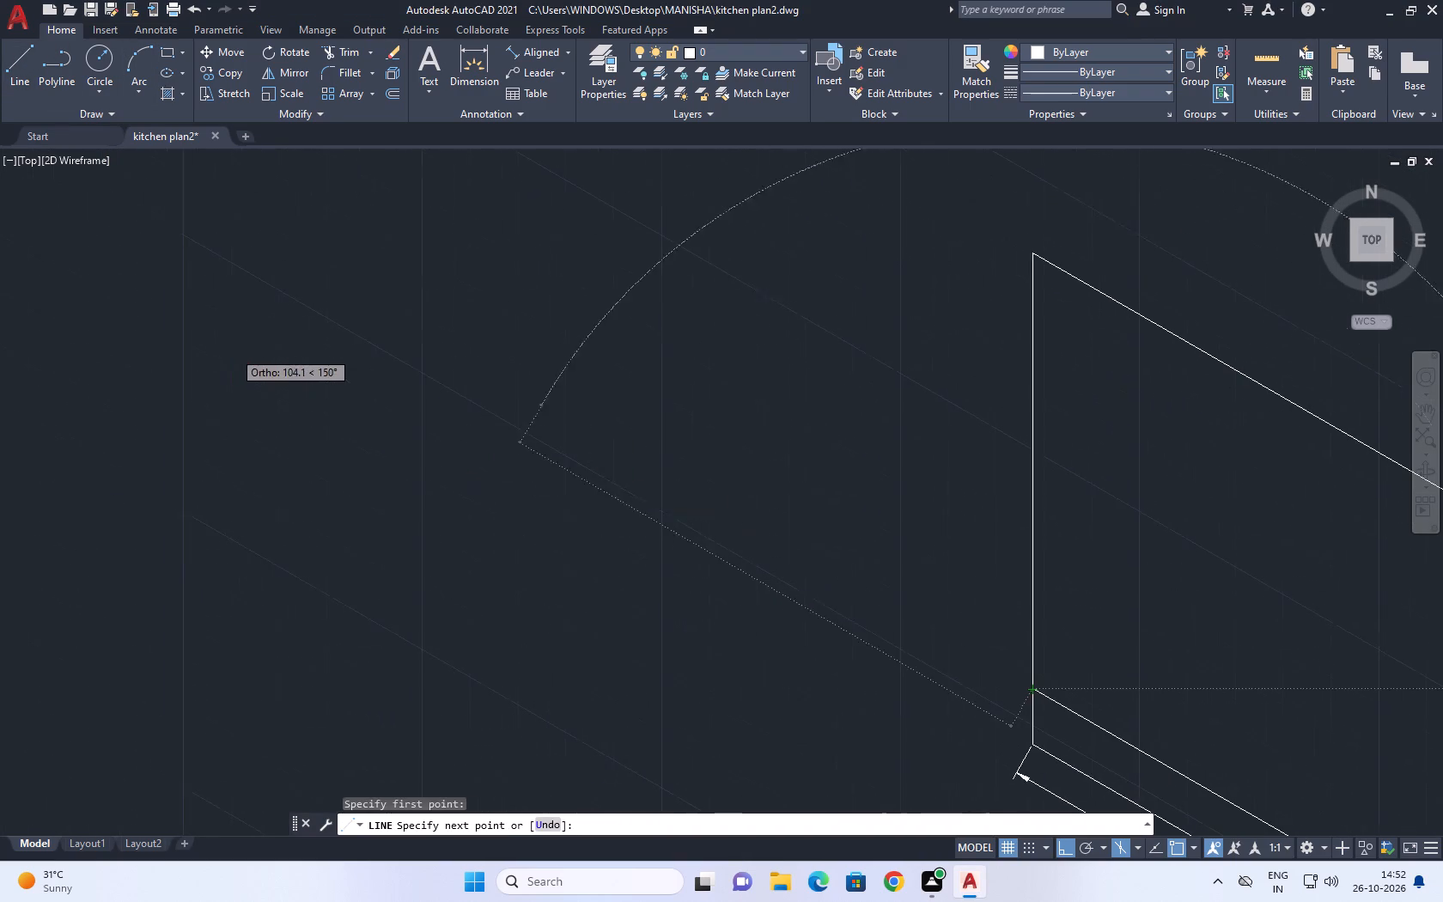
type("76")
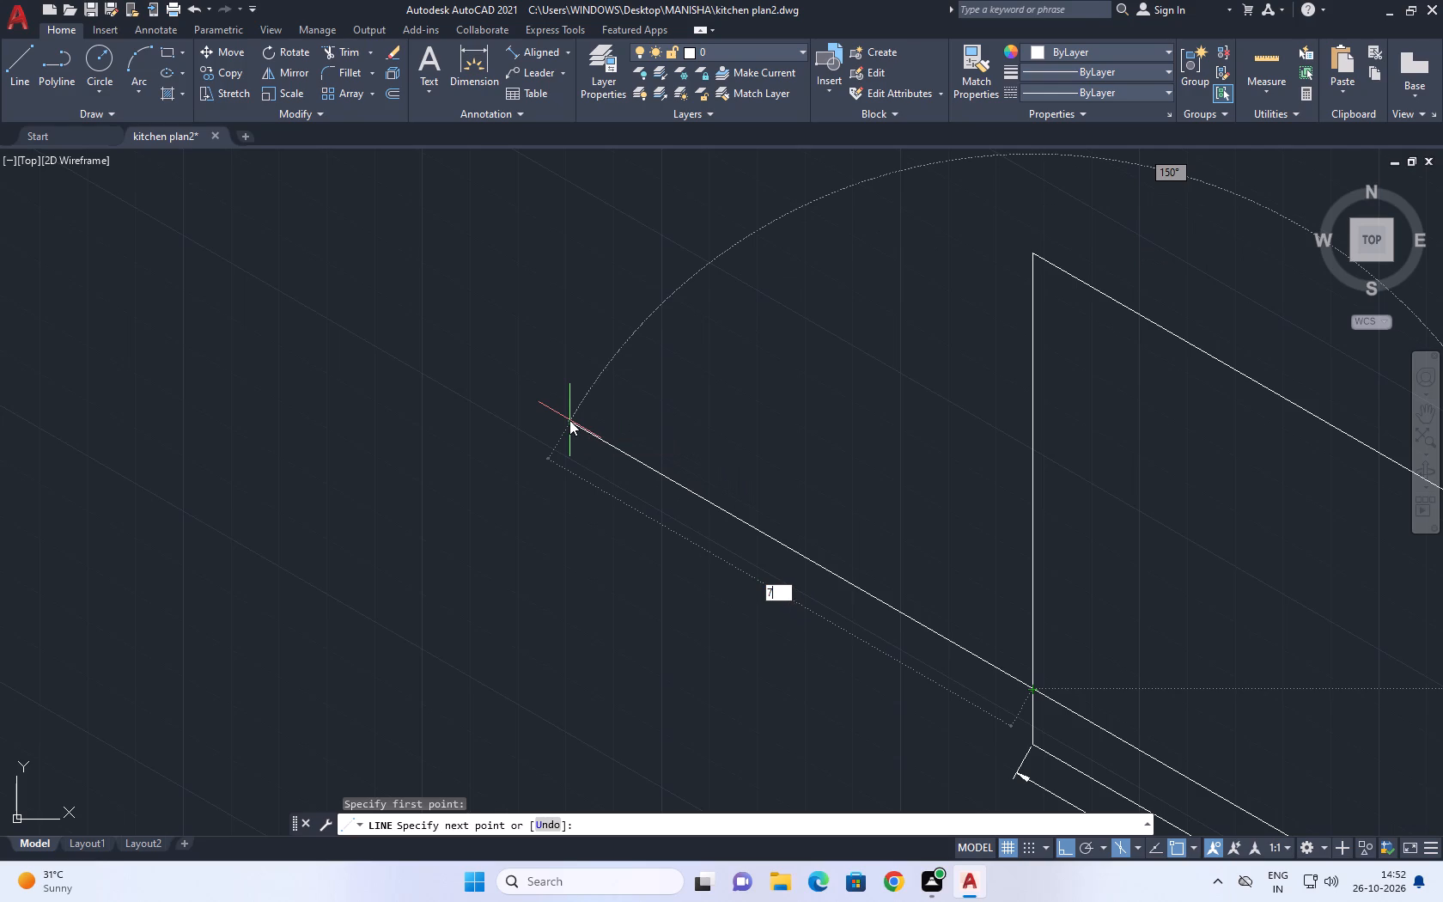
key("Return")
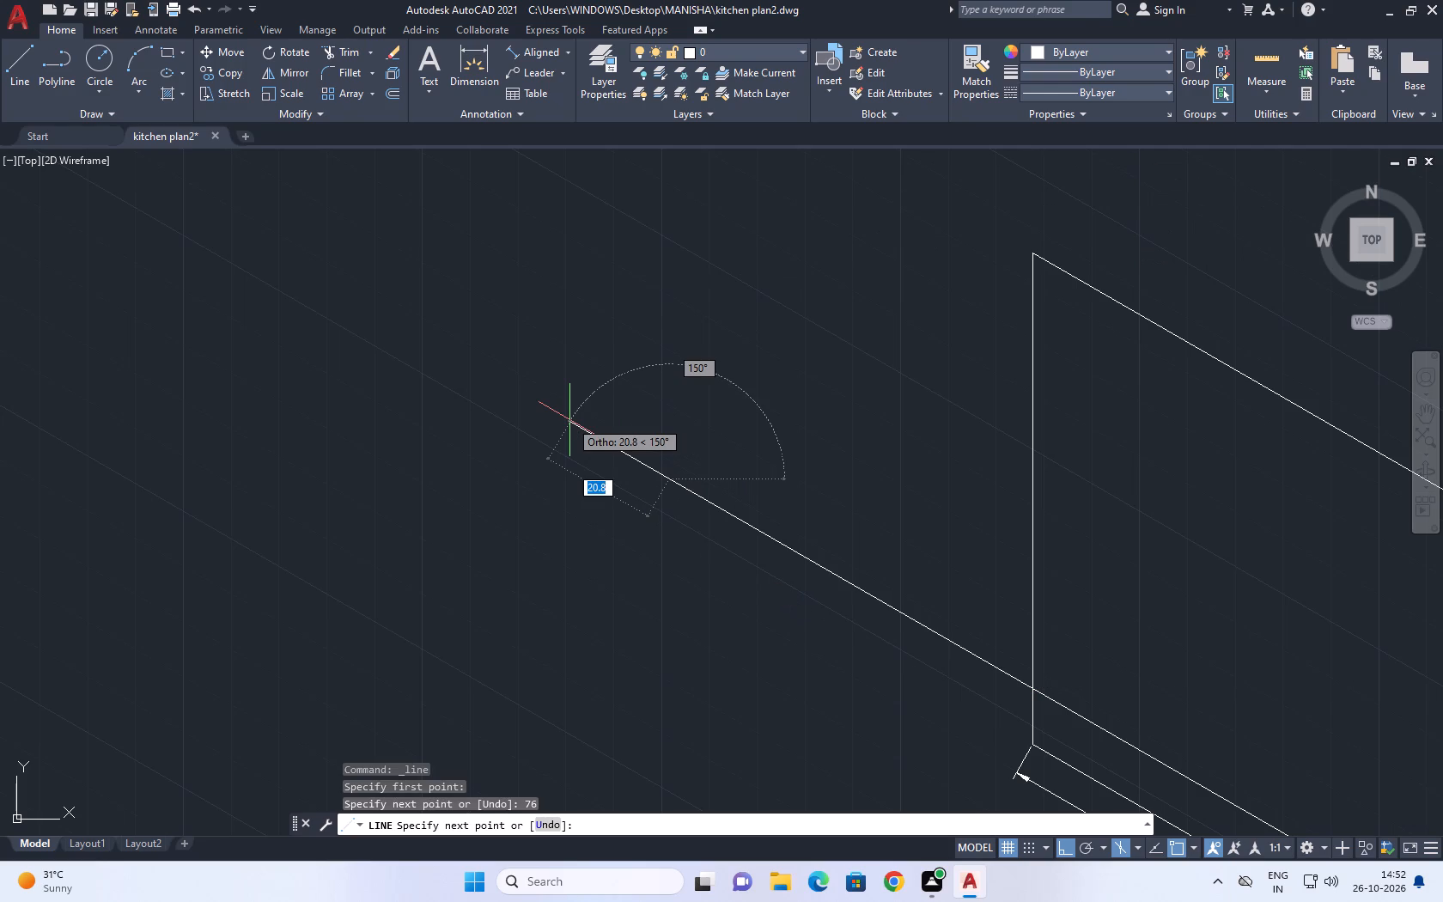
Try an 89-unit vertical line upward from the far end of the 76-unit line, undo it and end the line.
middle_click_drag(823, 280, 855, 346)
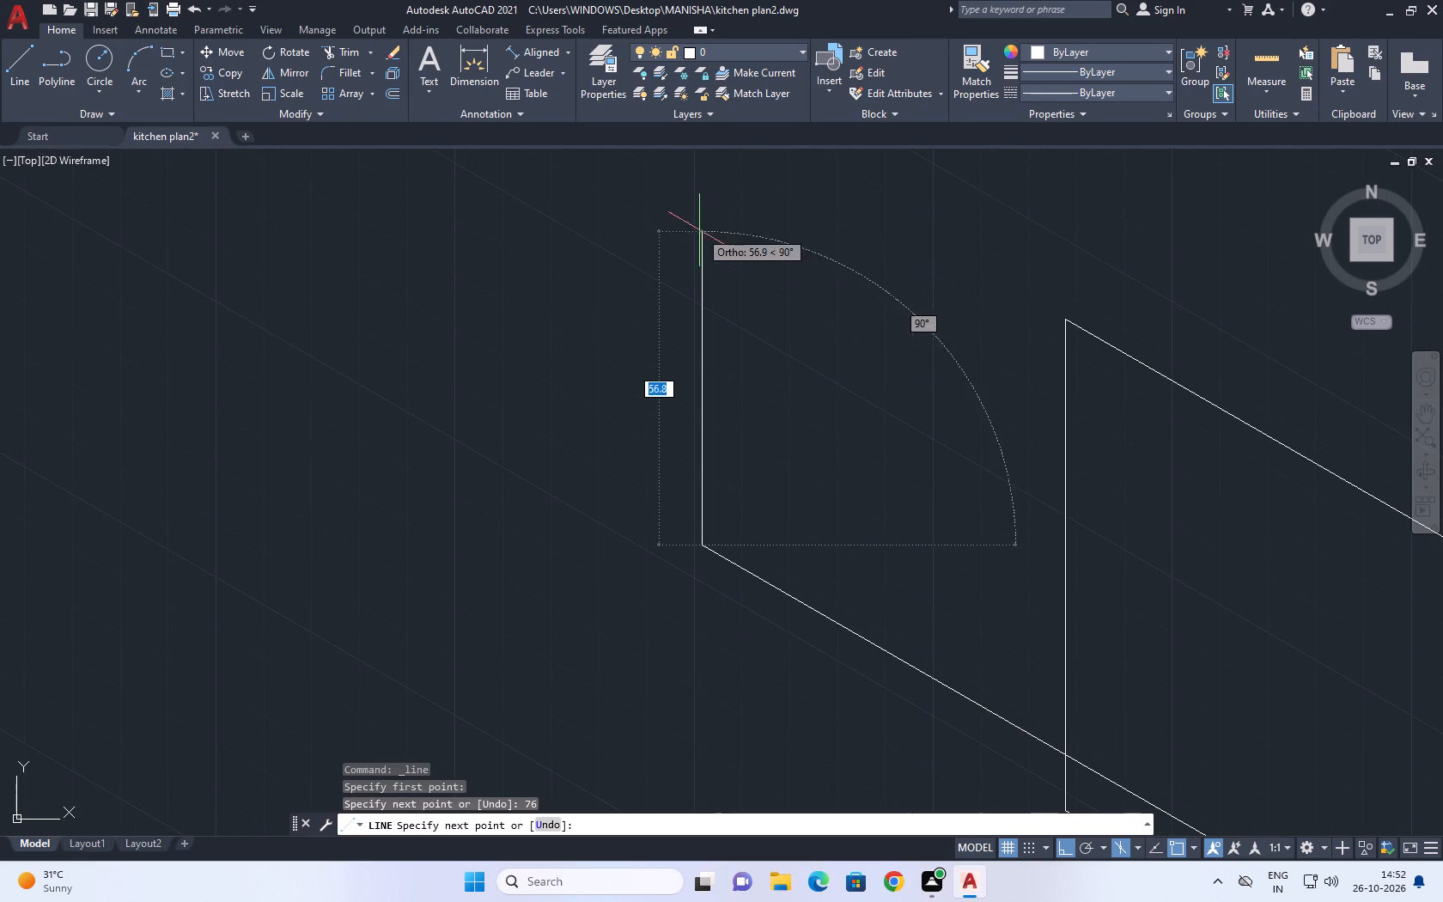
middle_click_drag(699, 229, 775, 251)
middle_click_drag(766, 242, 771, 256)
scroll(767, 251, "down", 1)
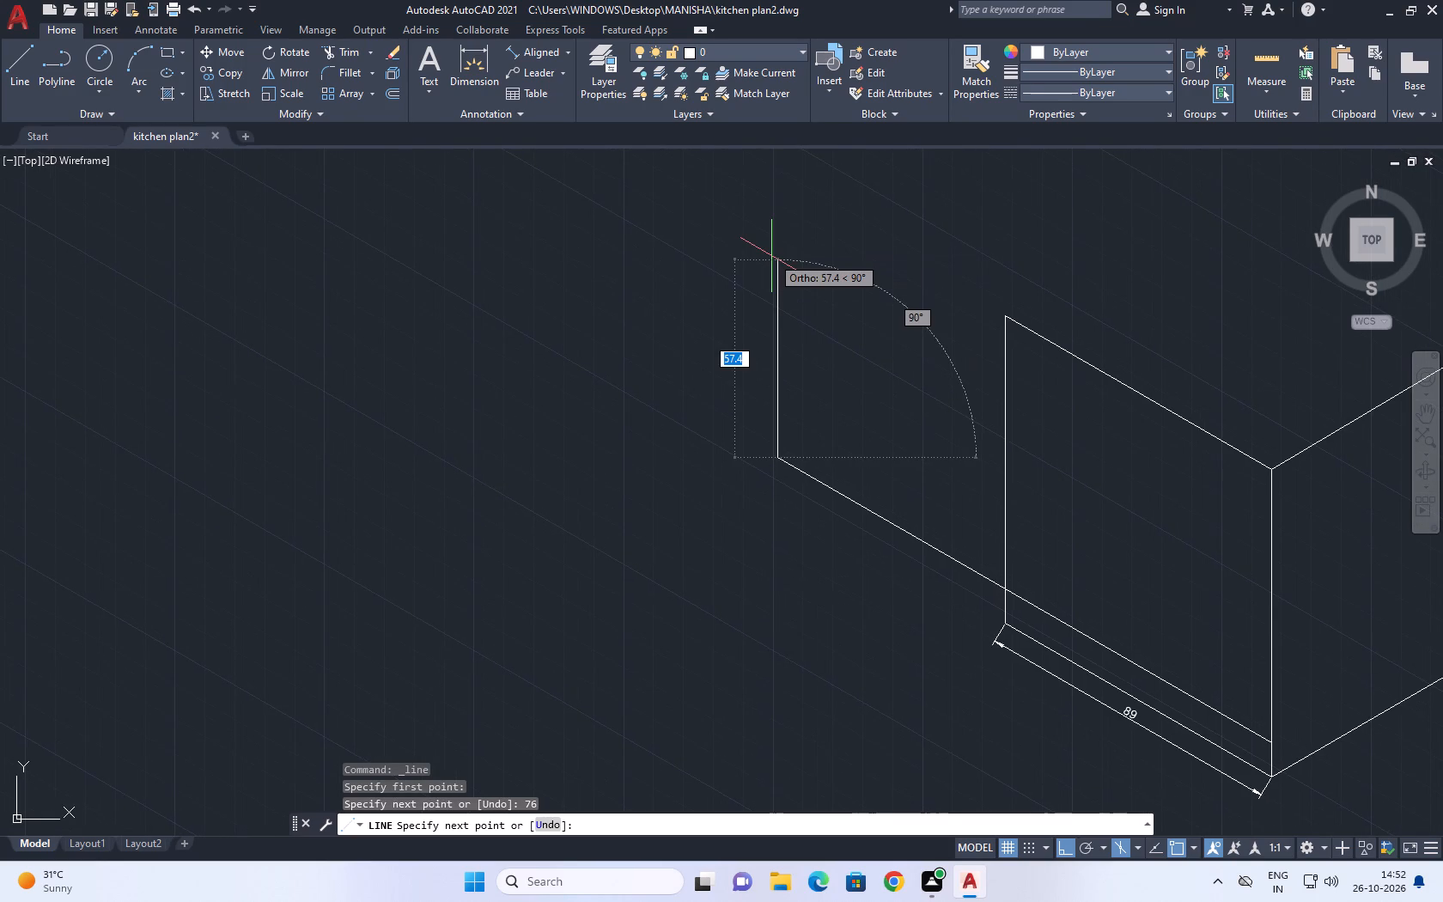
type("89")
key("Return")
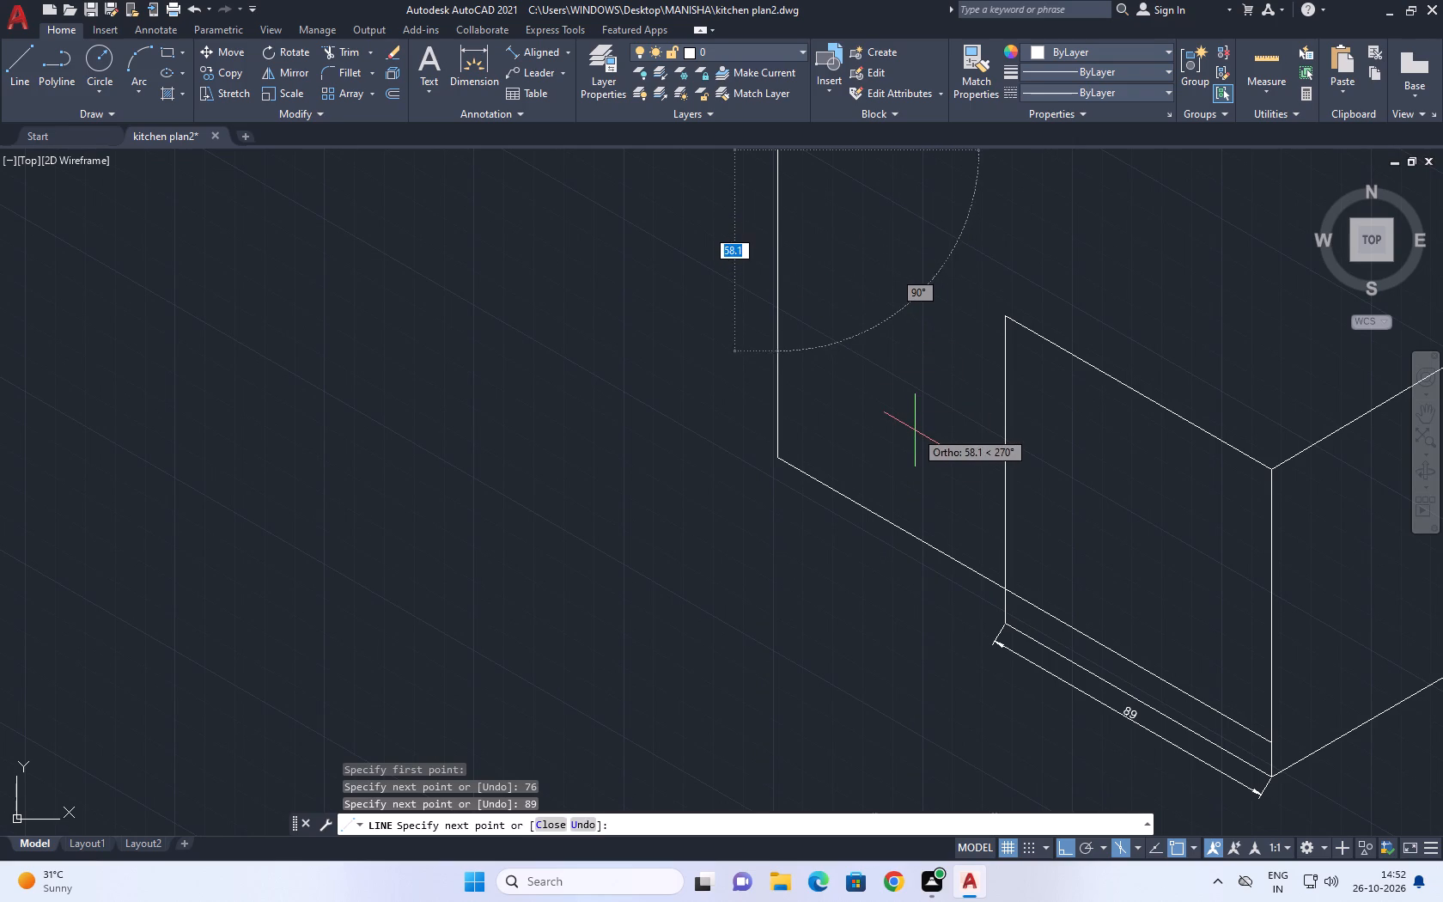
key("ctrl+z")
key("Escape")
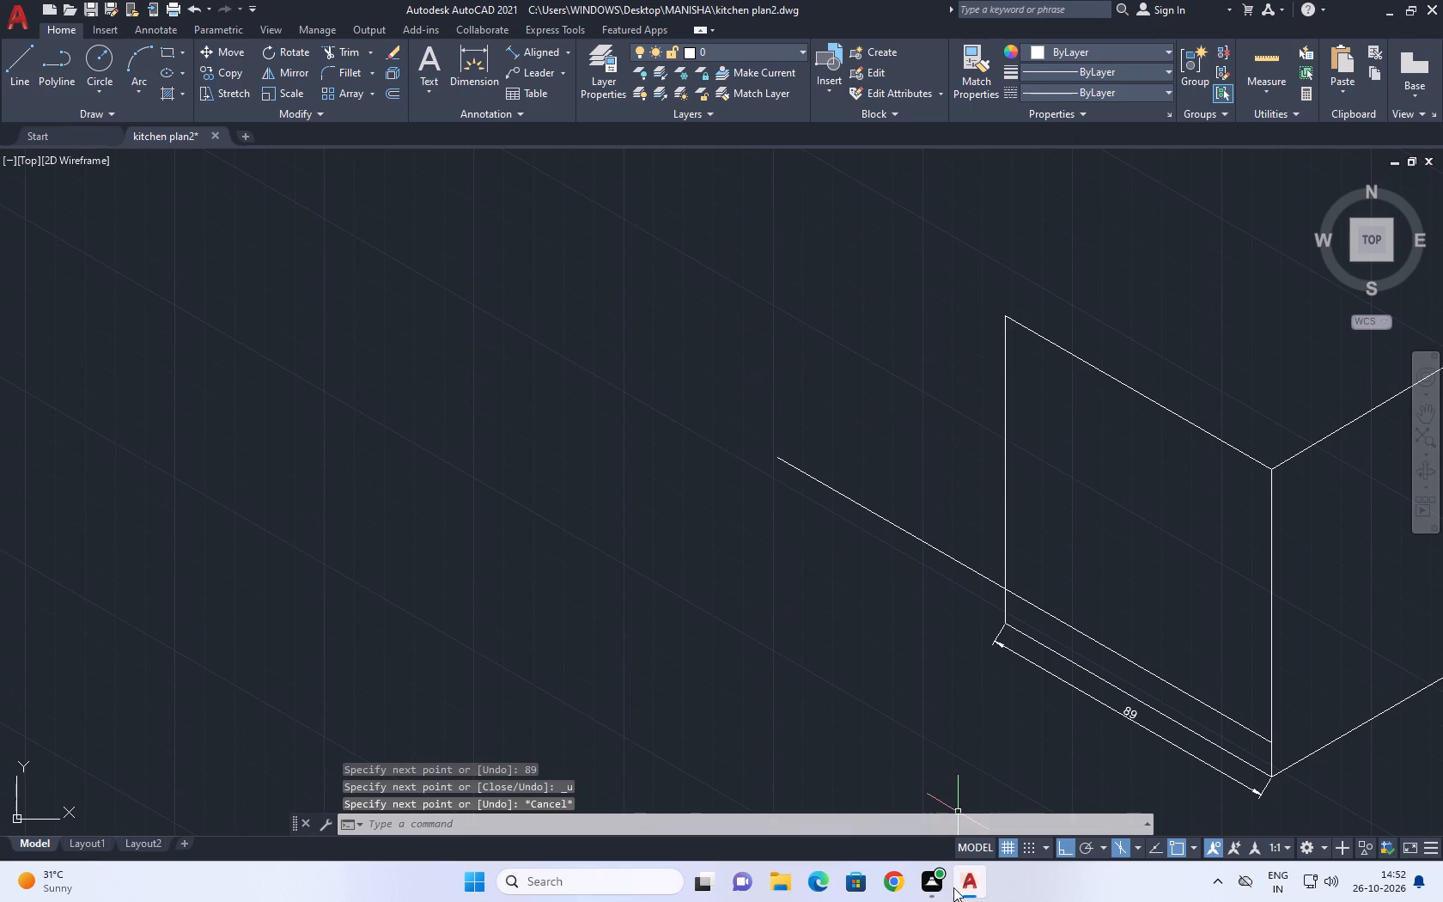
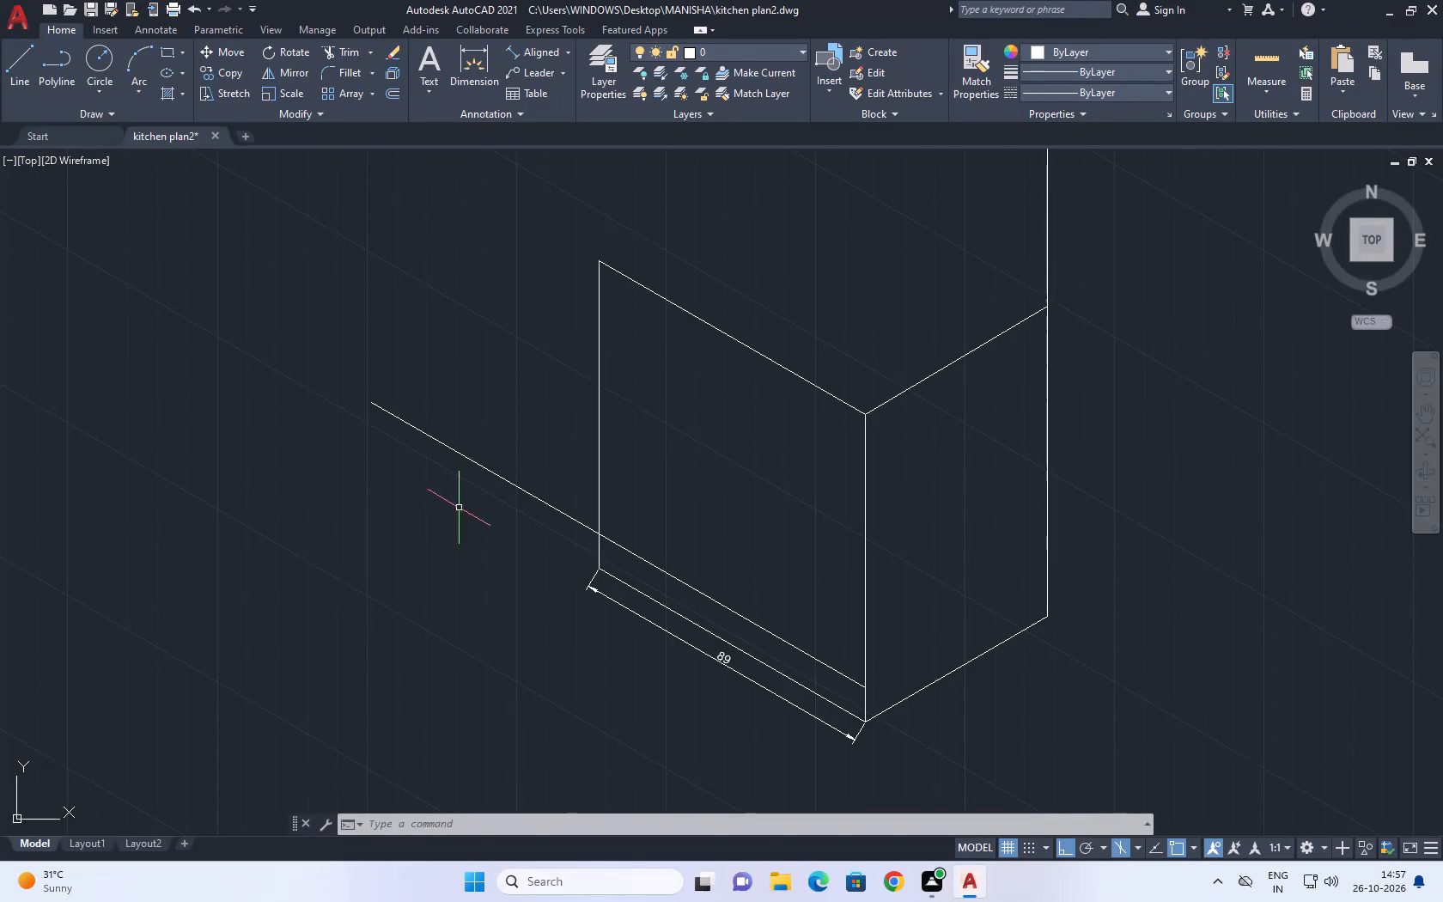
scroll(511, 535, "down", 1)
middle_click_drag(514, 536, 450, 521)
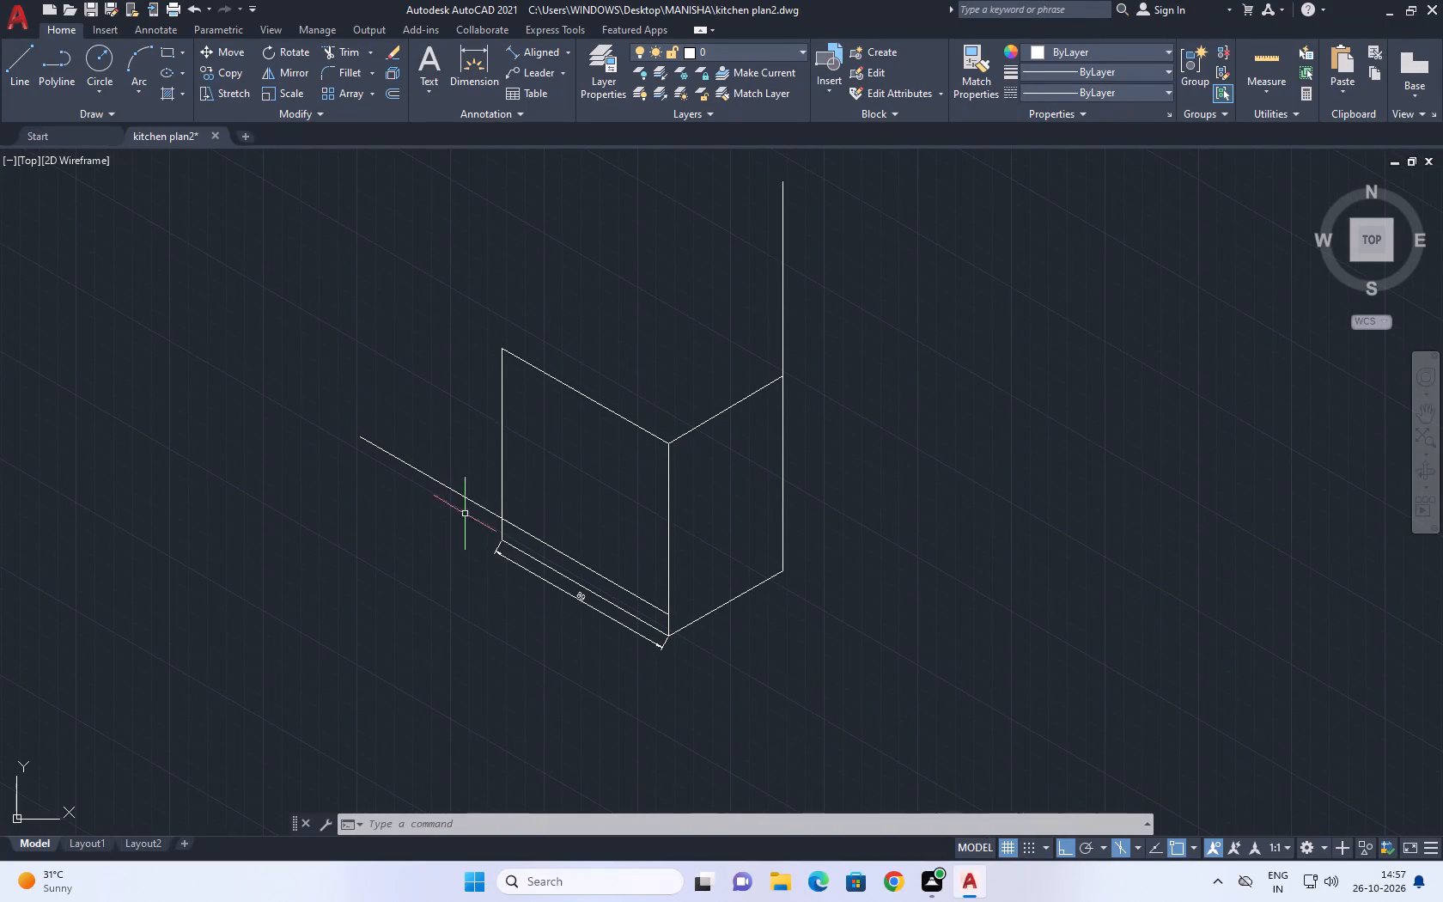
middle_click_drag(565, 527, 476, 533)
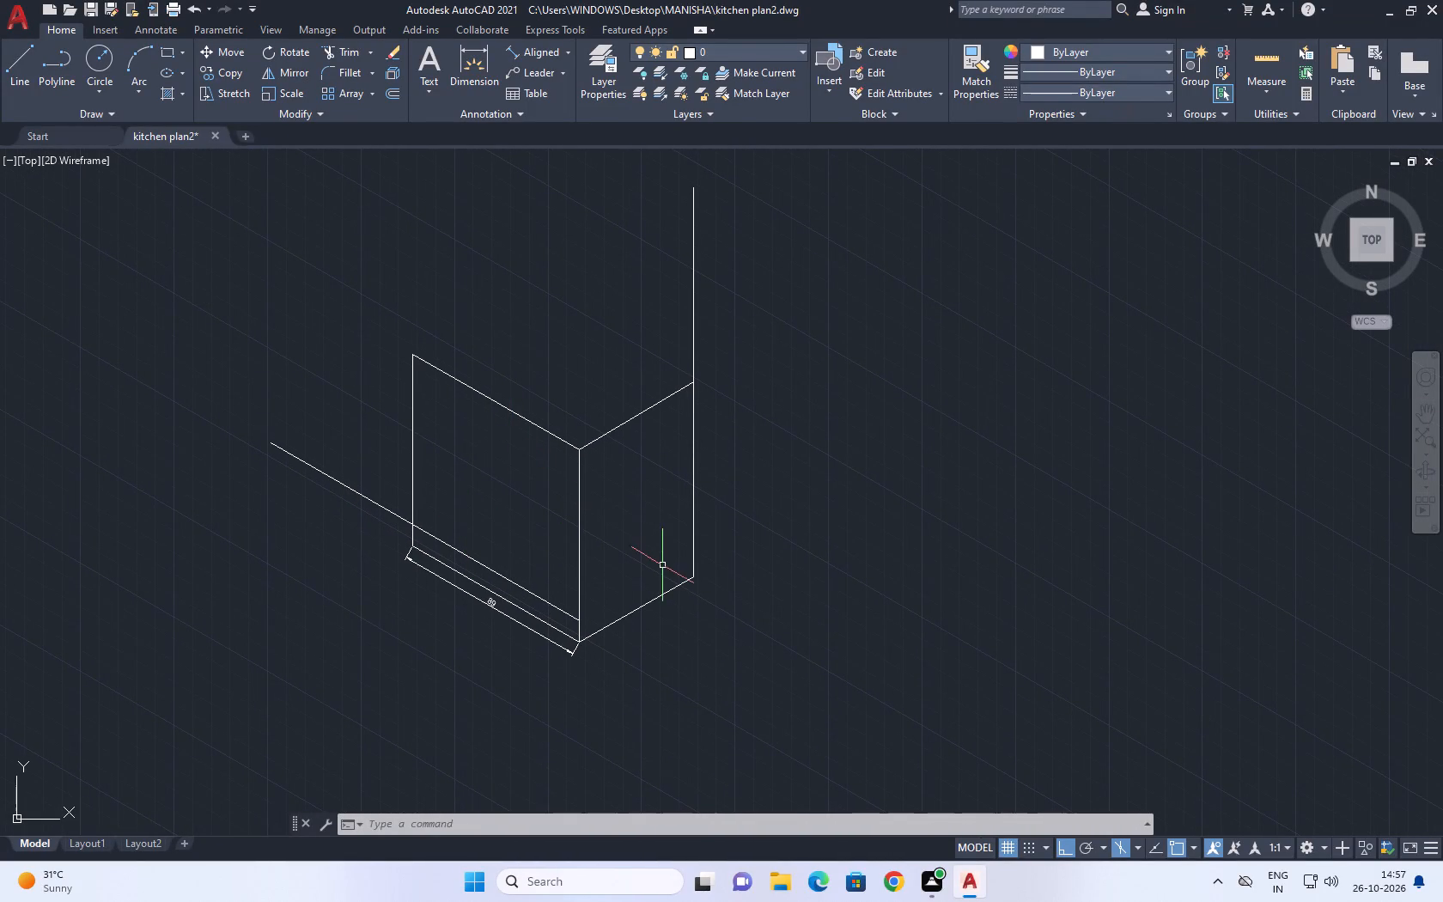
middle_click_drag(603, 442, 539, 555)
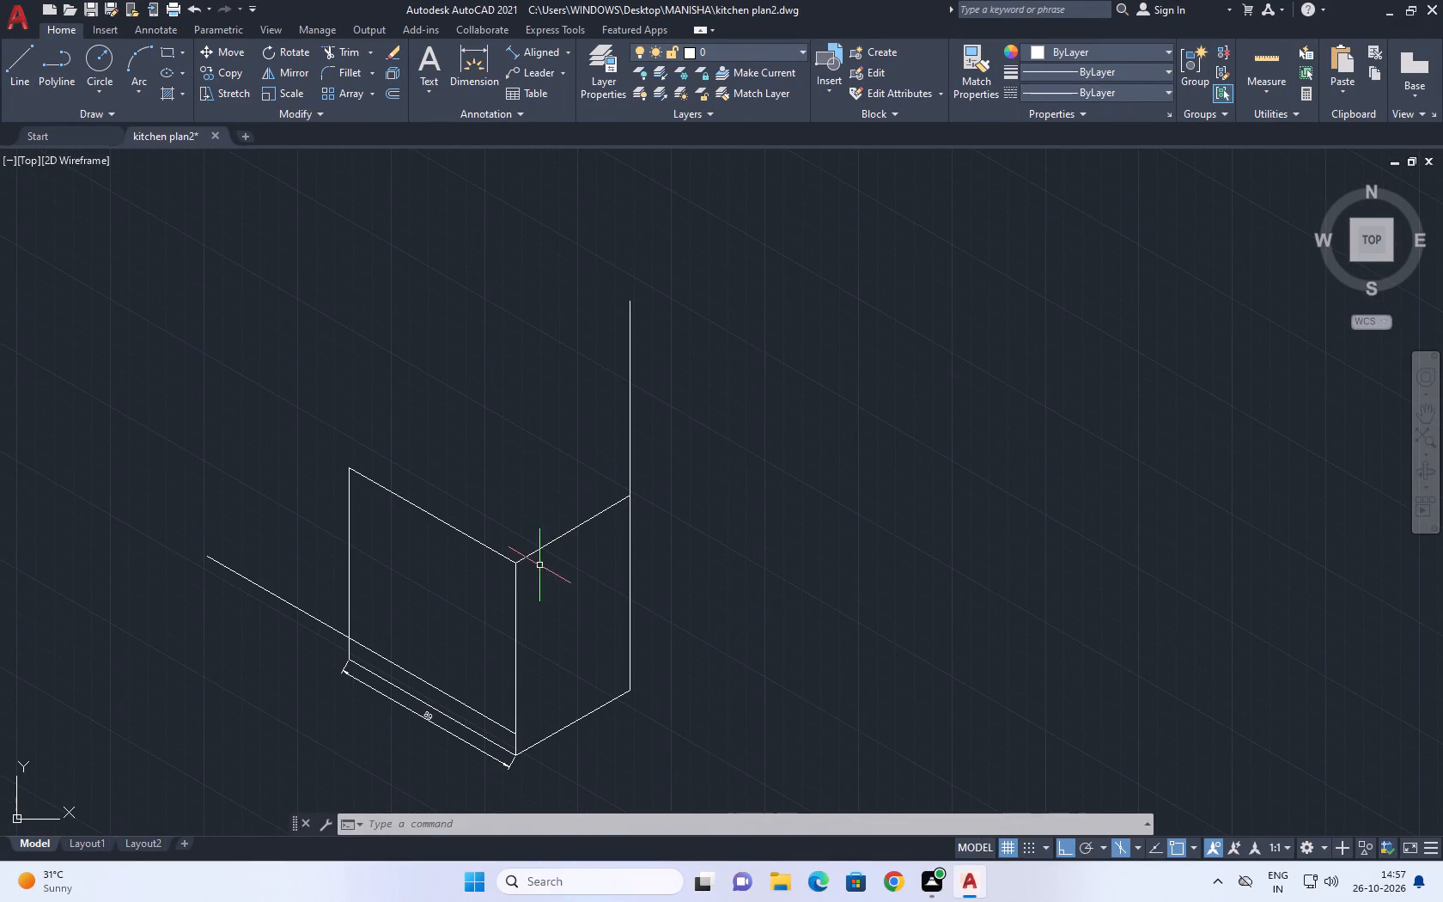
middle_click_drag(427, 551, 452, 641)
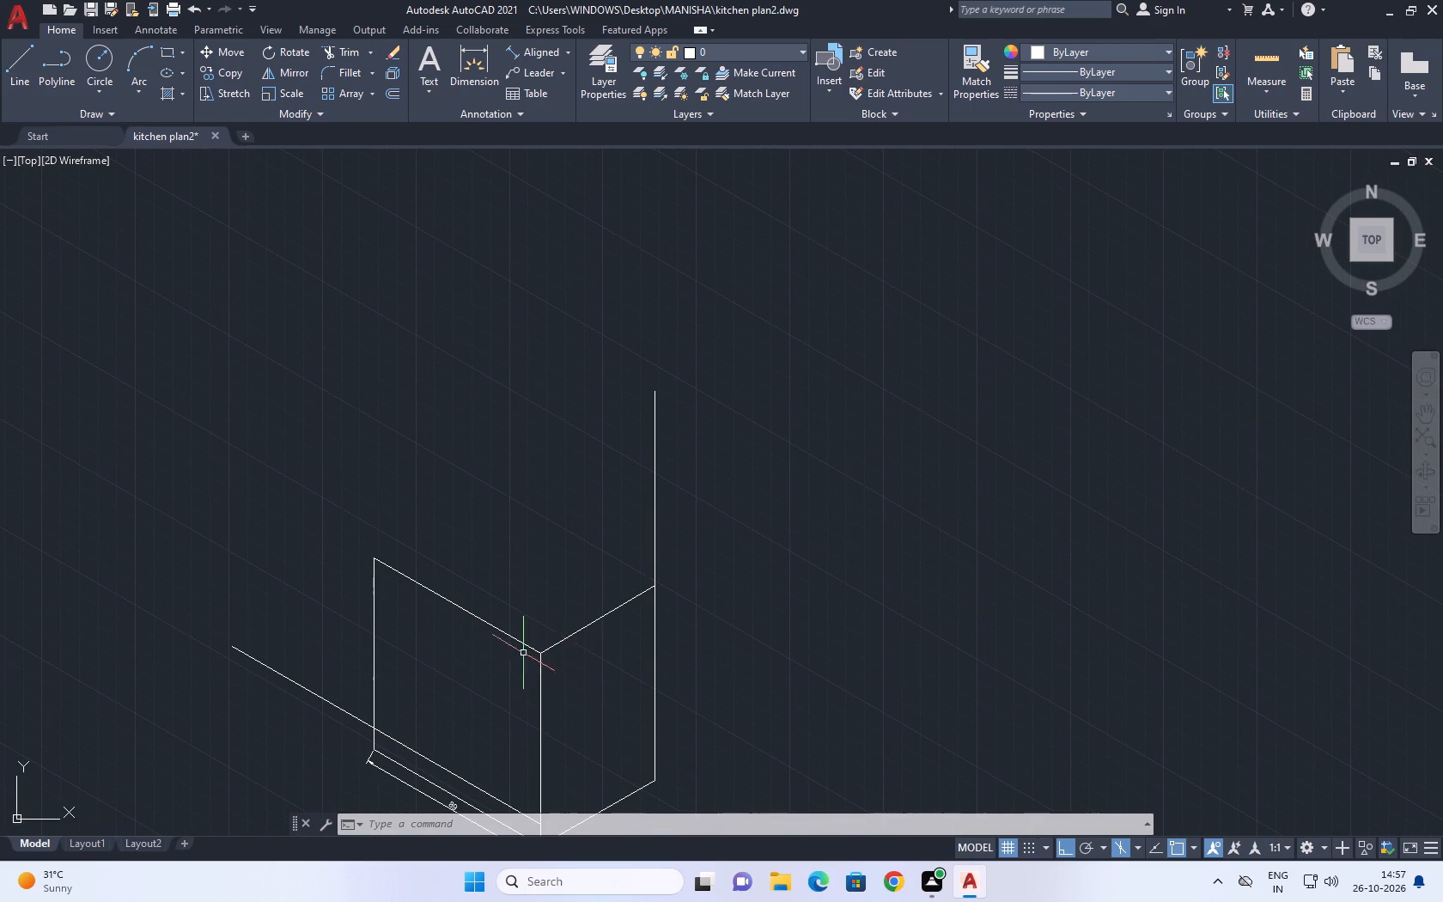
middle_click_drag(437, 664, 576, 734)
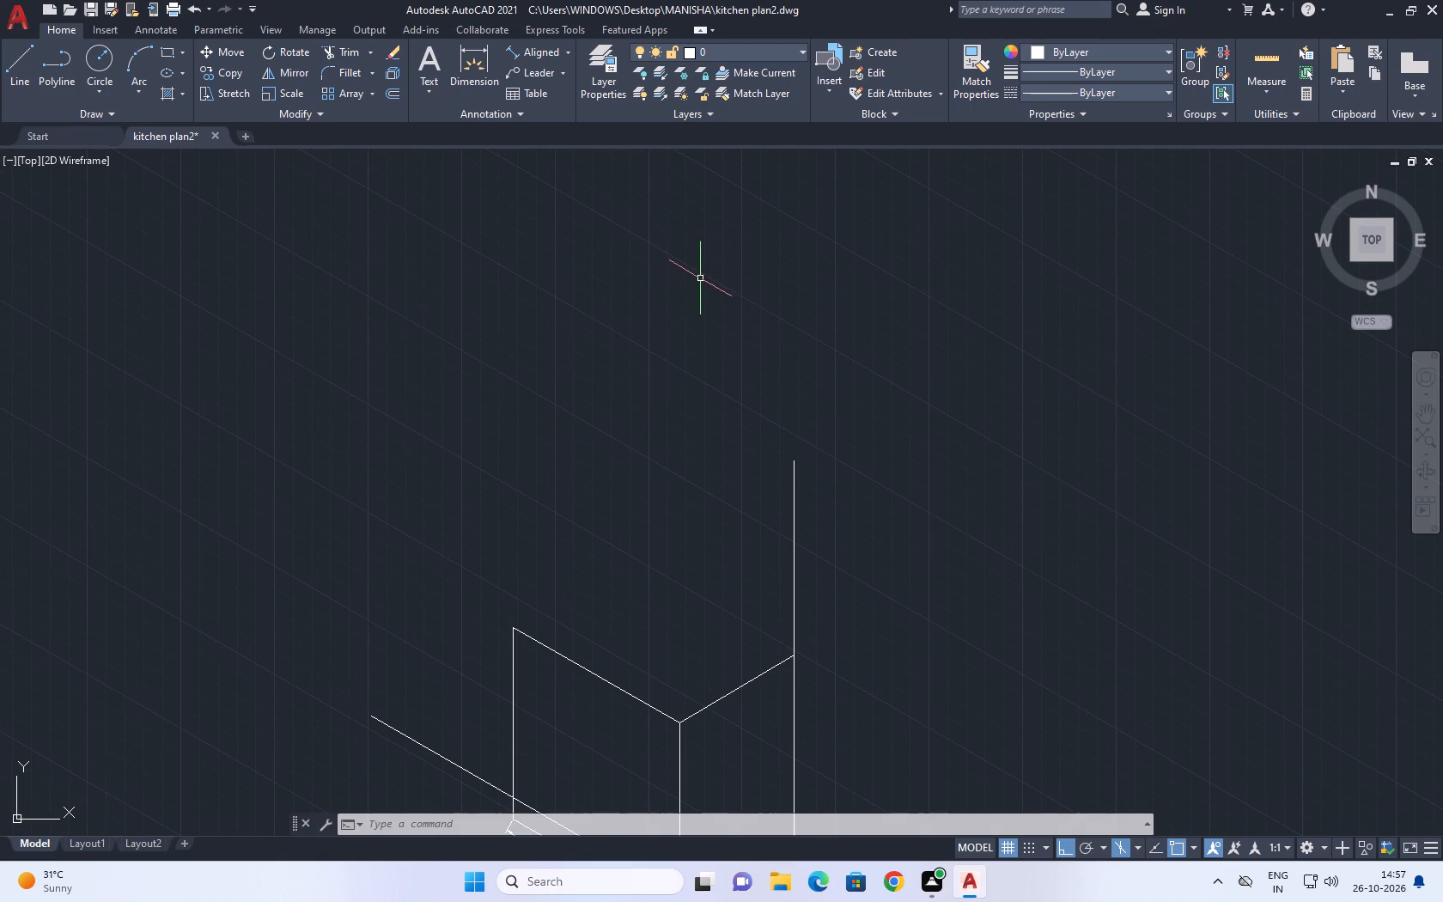
Add an aligned dimension to the vertical edge shared by the 89-unit section and the side face, placed just inside the side face.
scroll(783, 430, "down", 2)
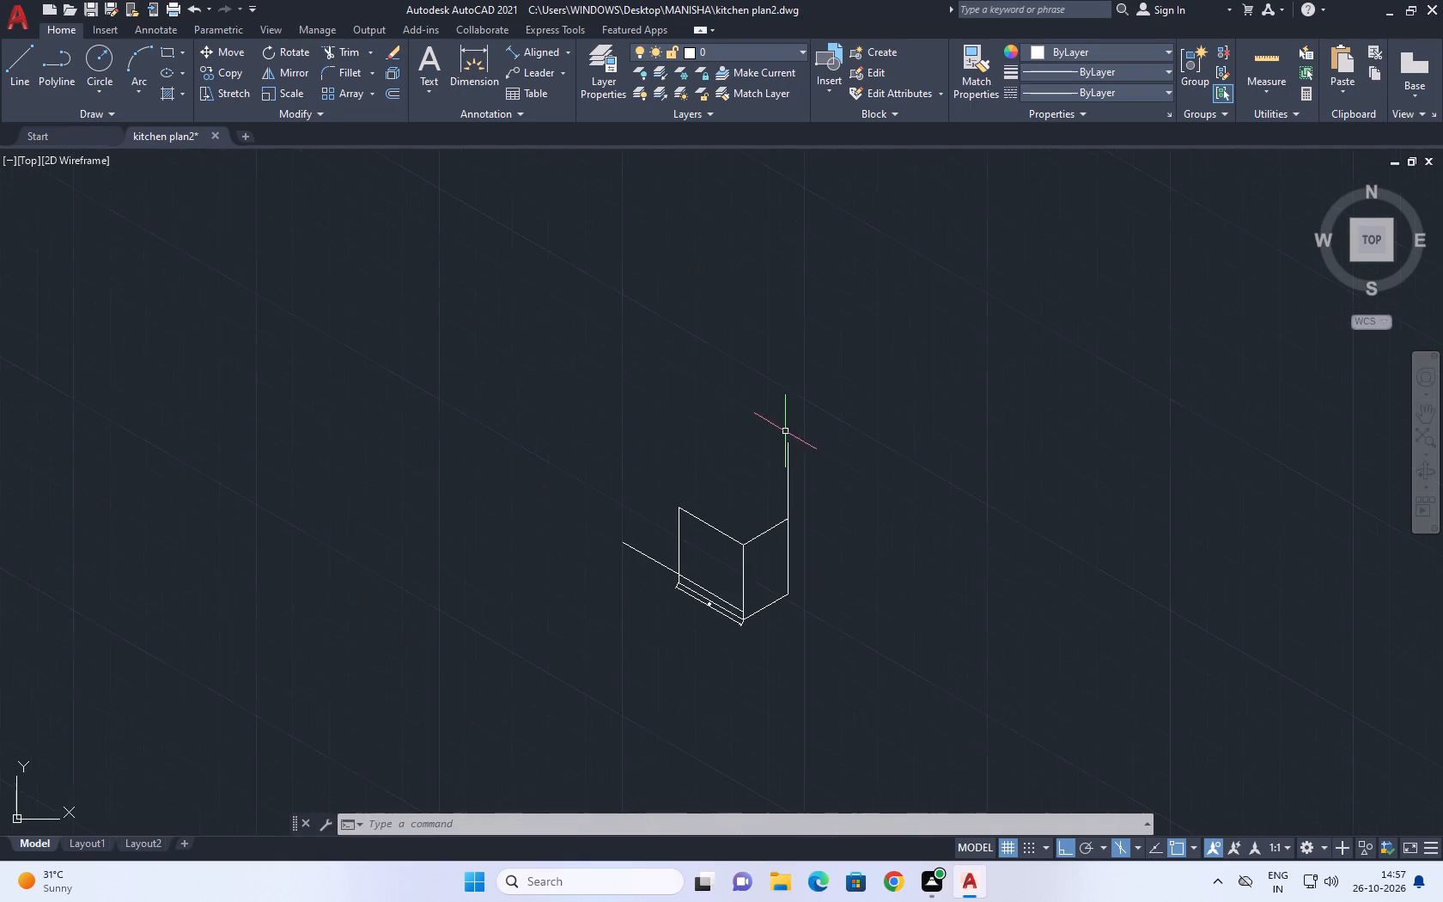
middle_click_drag(723, 618, 689, 539)
left_click(529, 49)
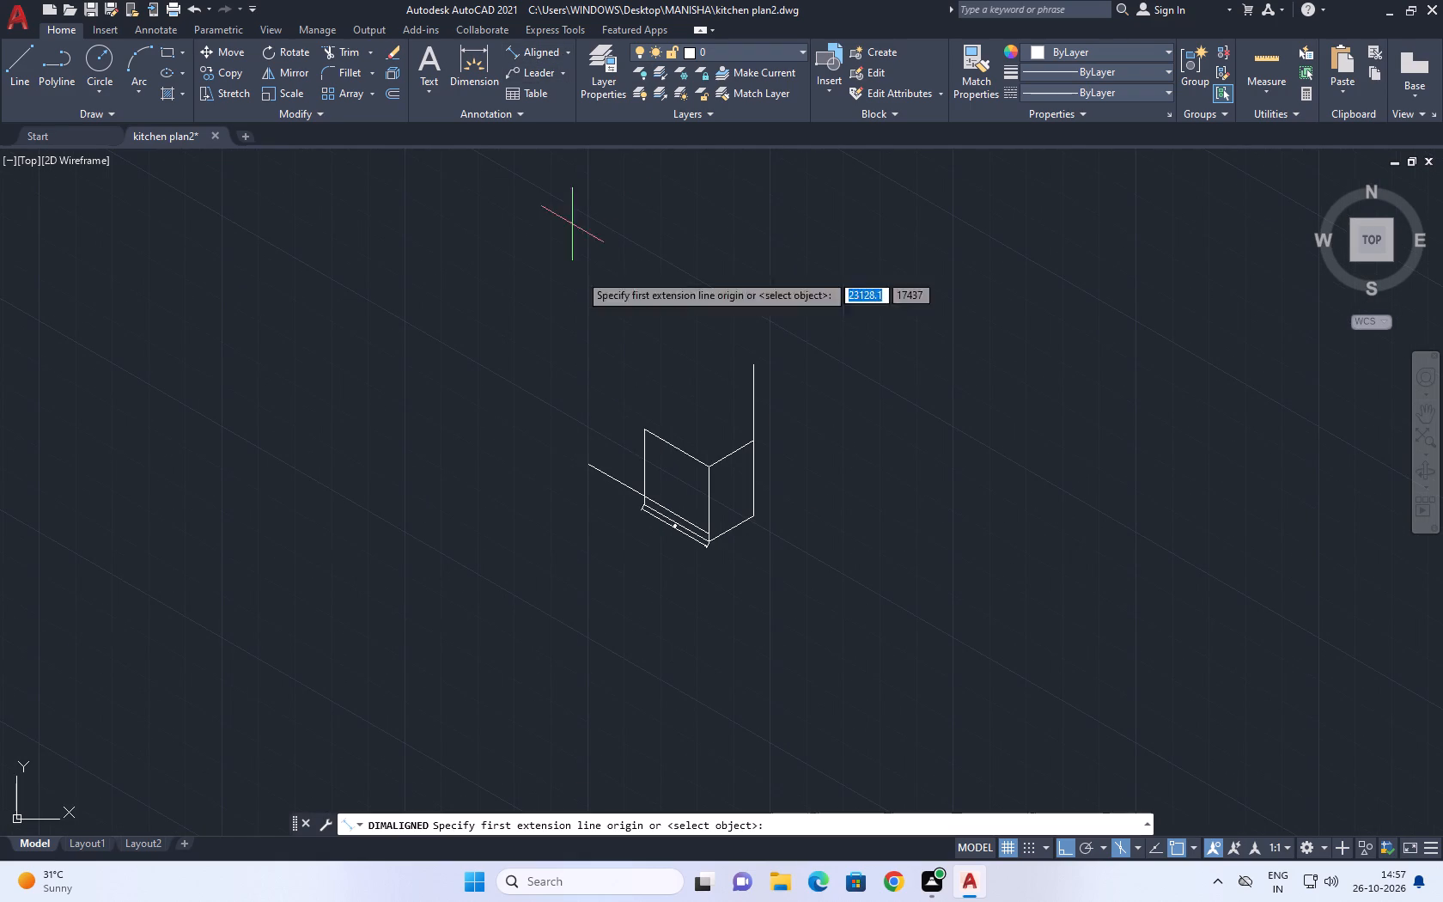
scroll(709, 572, "up", 2)
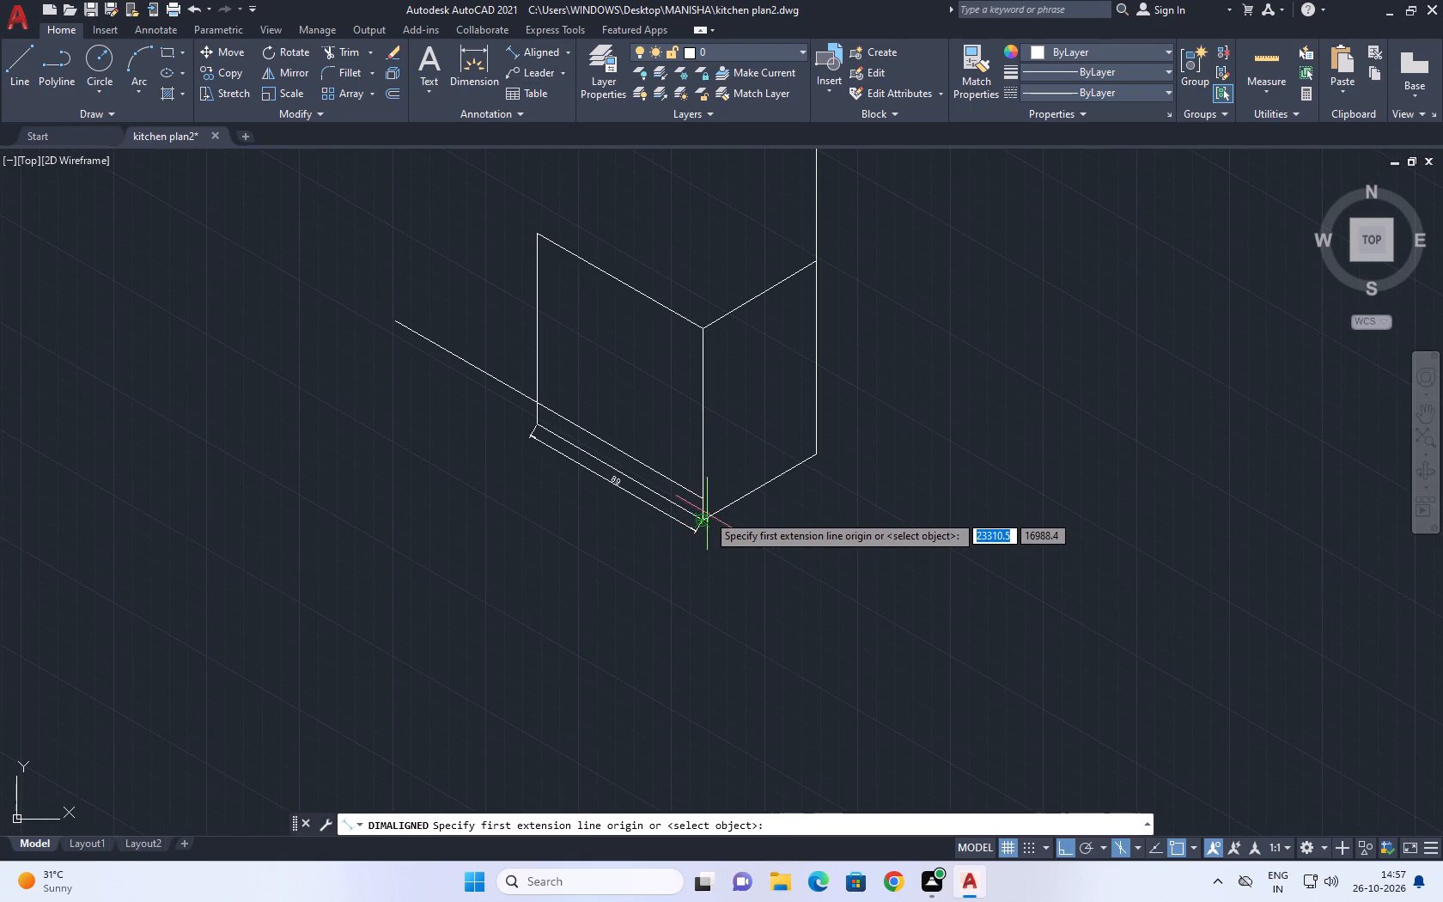
left_click(703, 520)
left_click(703, 329)
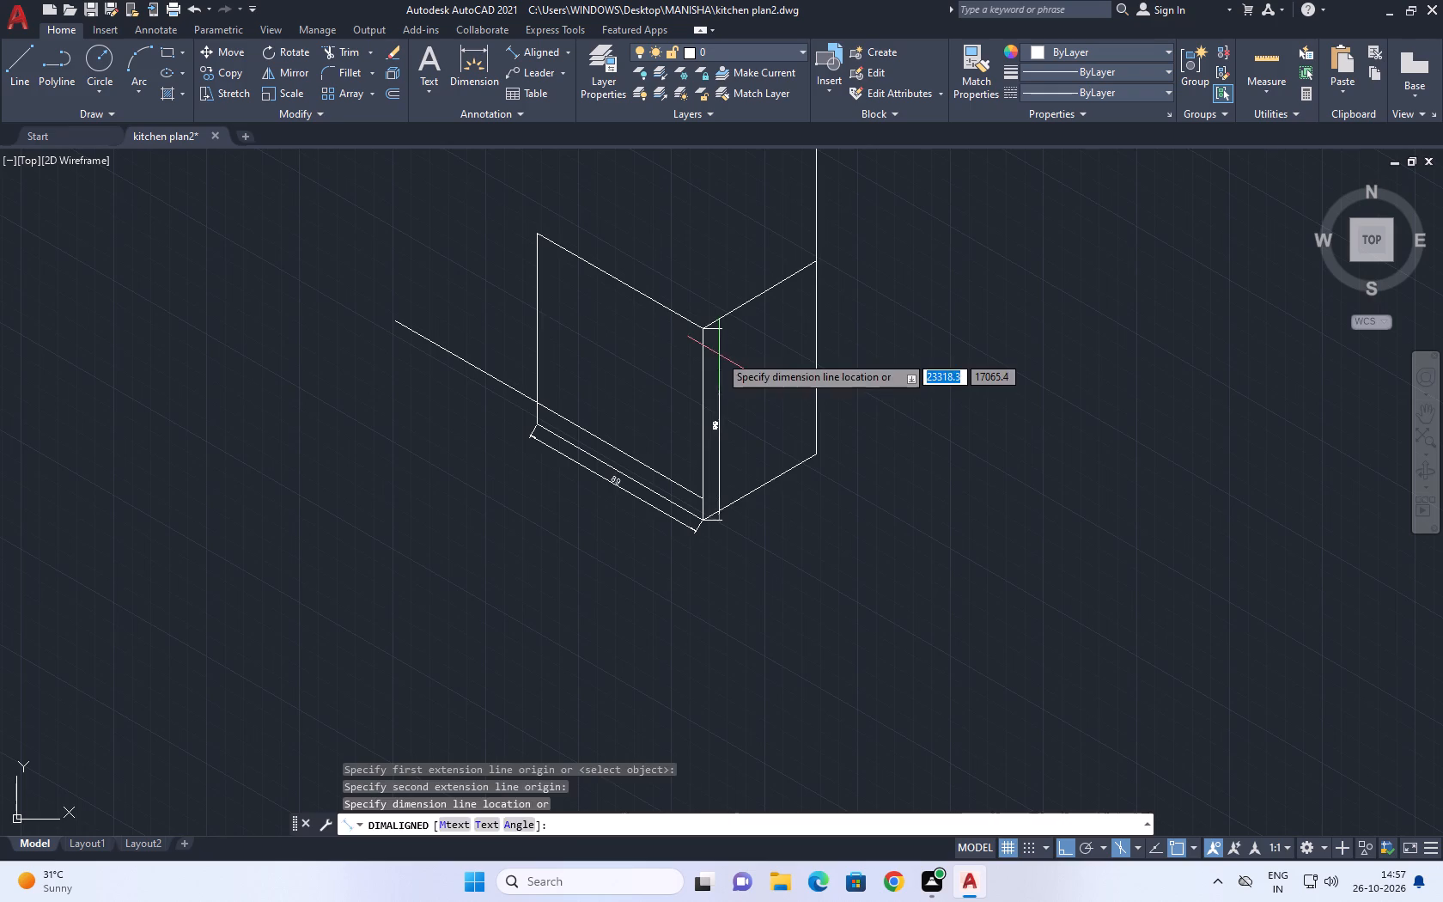
left_click(719, 355)
scroll(706, 435, "up", 3)
middle_click_drag(716, 400, 641, 524)
scroll(712, 570, "down", 1)
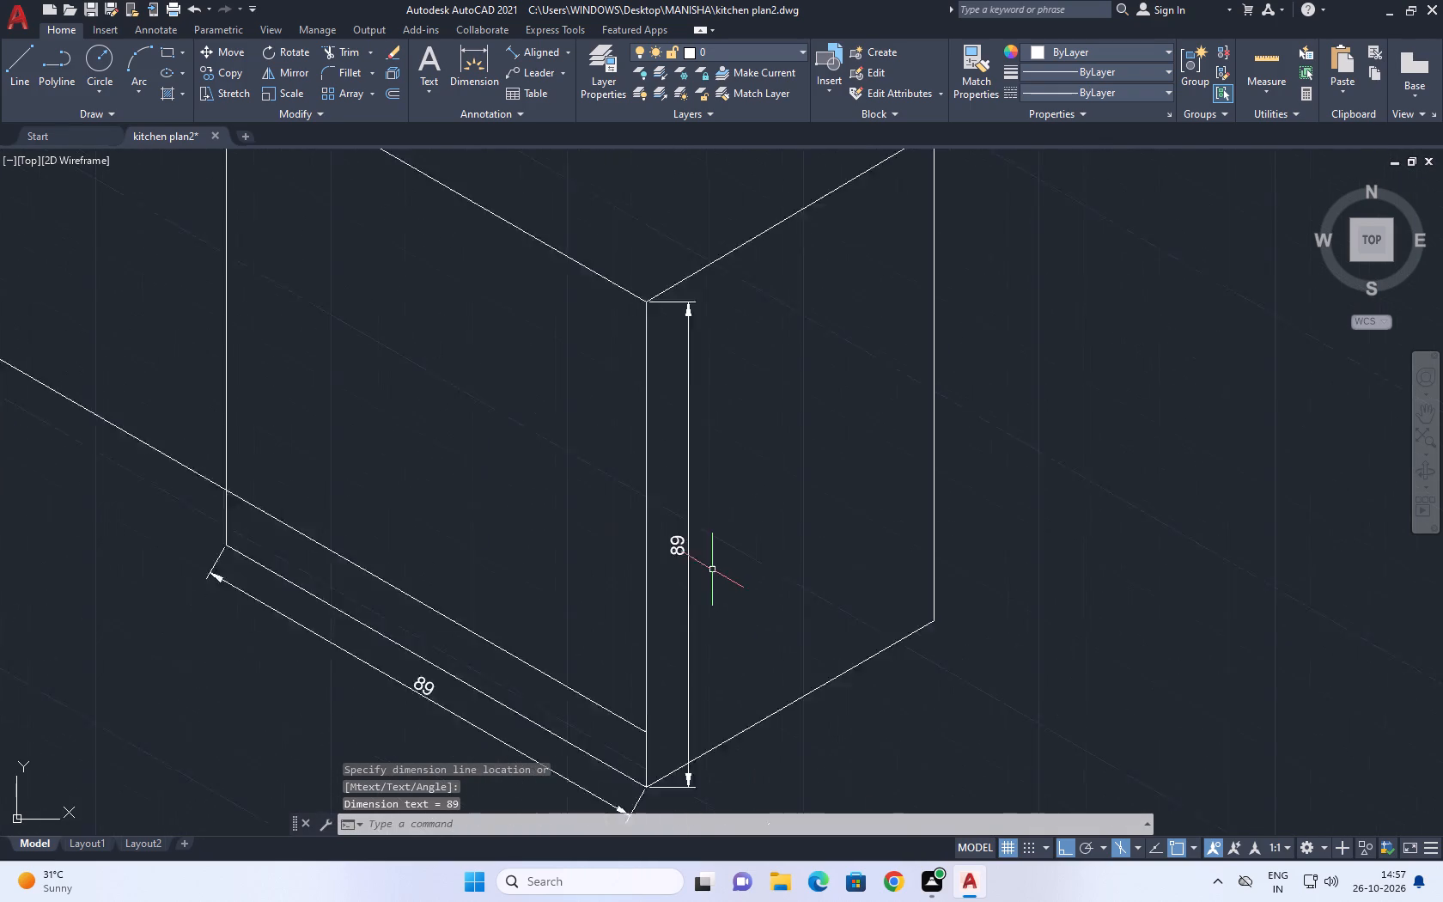
Add an aligned dimension along the full height of the tall rear vertical, placed on its outer side.
scroll(712, 570, "down", 1)
middle_click_drag(771, 556, 724, 603)
middle_click_drag(788, 534, 757, 600)
key("space")
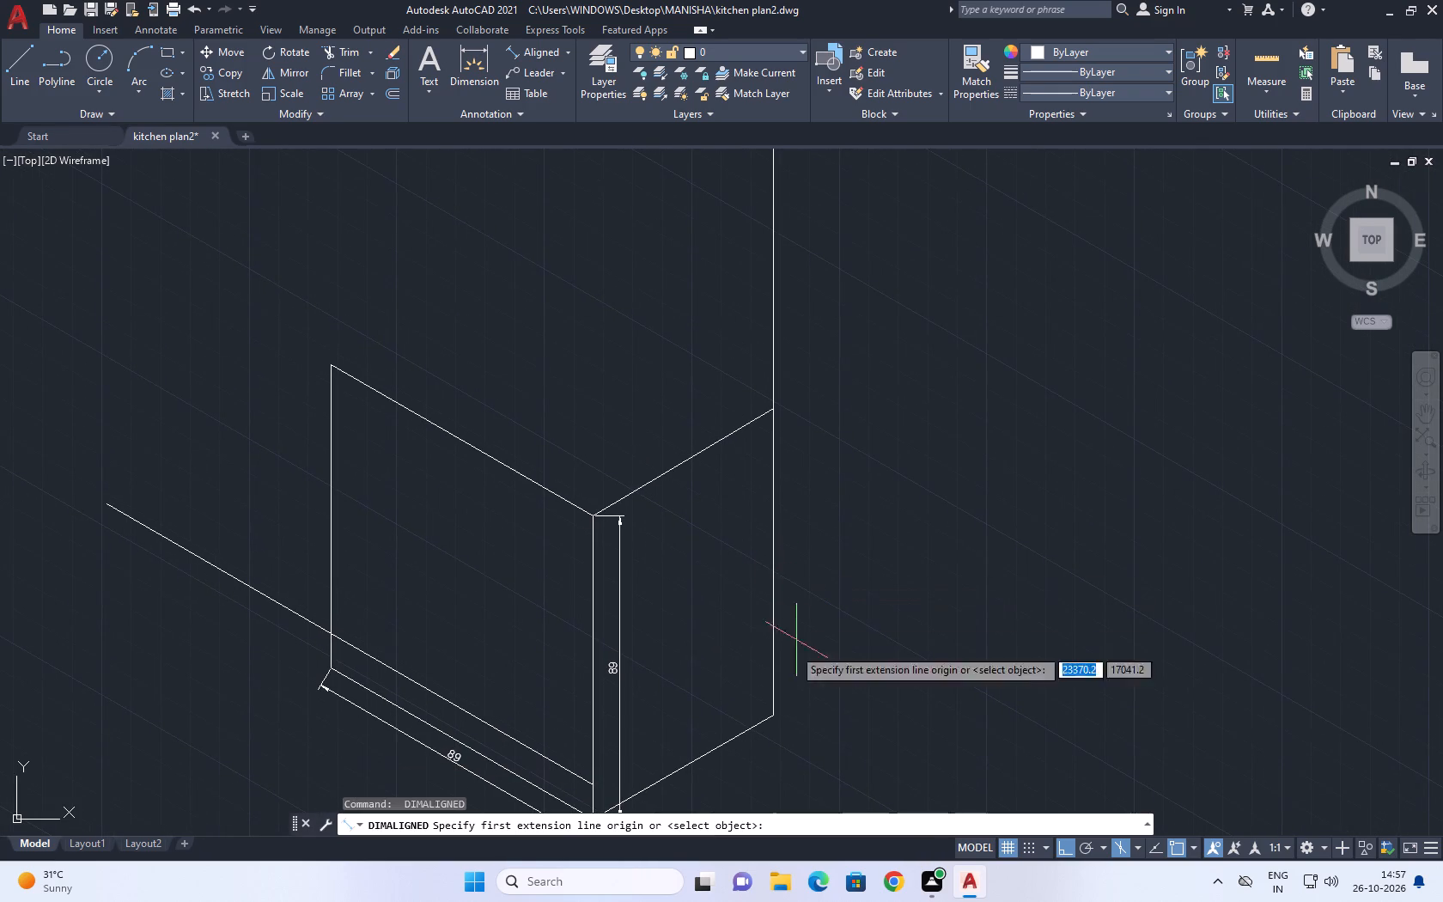
left_click(776, 717)
middle_click_drag(782, 494, 758, 621)
scroll(758, 629, "down", 1)
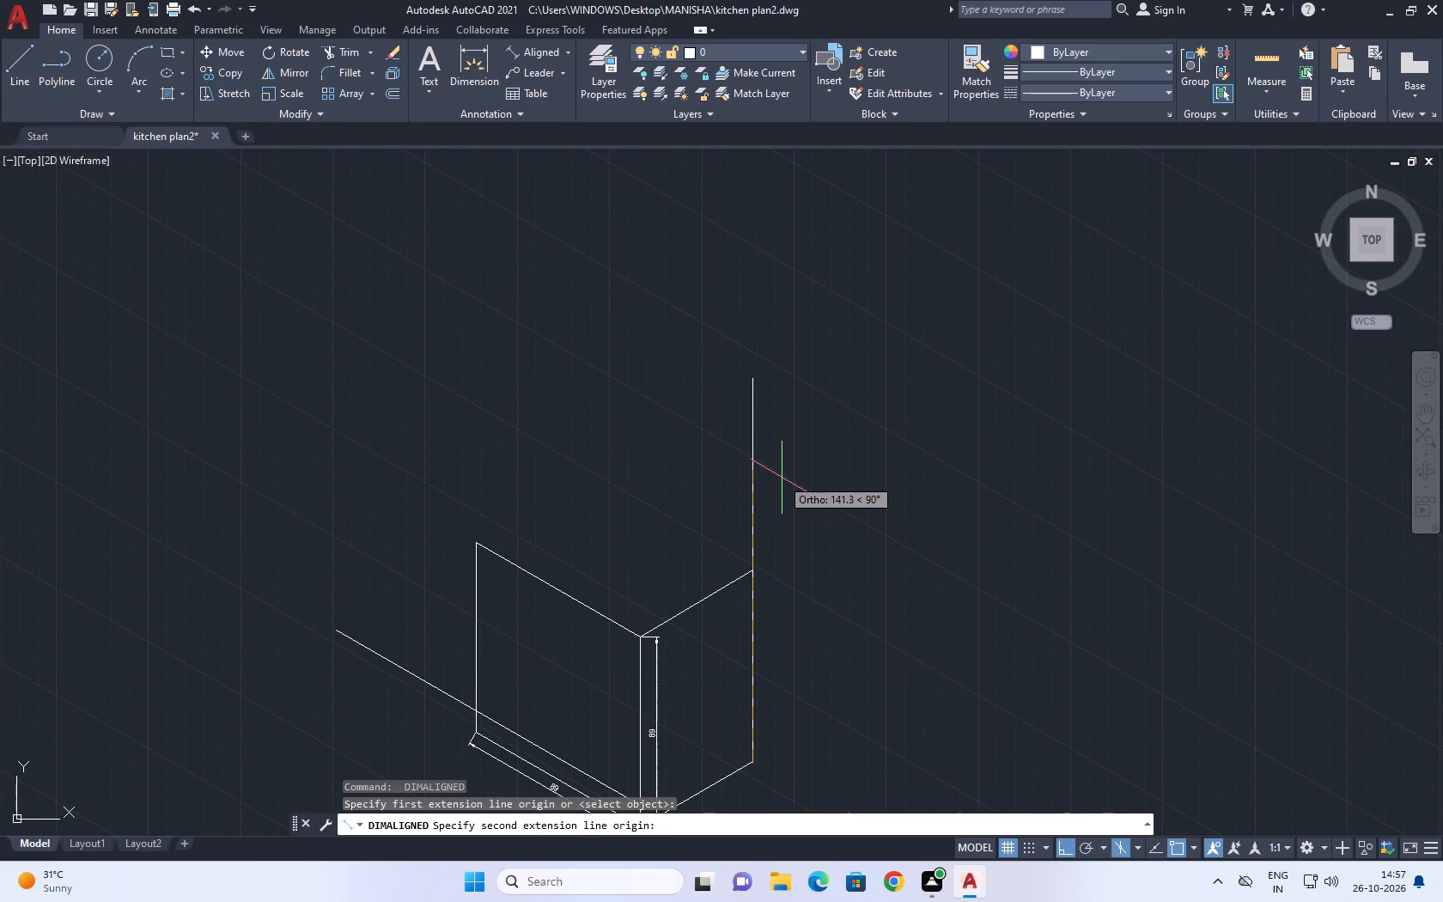
left_click(744, 375)
left_click(808, 413)
scroll(787, 579, "up", 2)
middle_click_drag(781, 567, 788, 564)
scroll(788, 564, "up", 1)
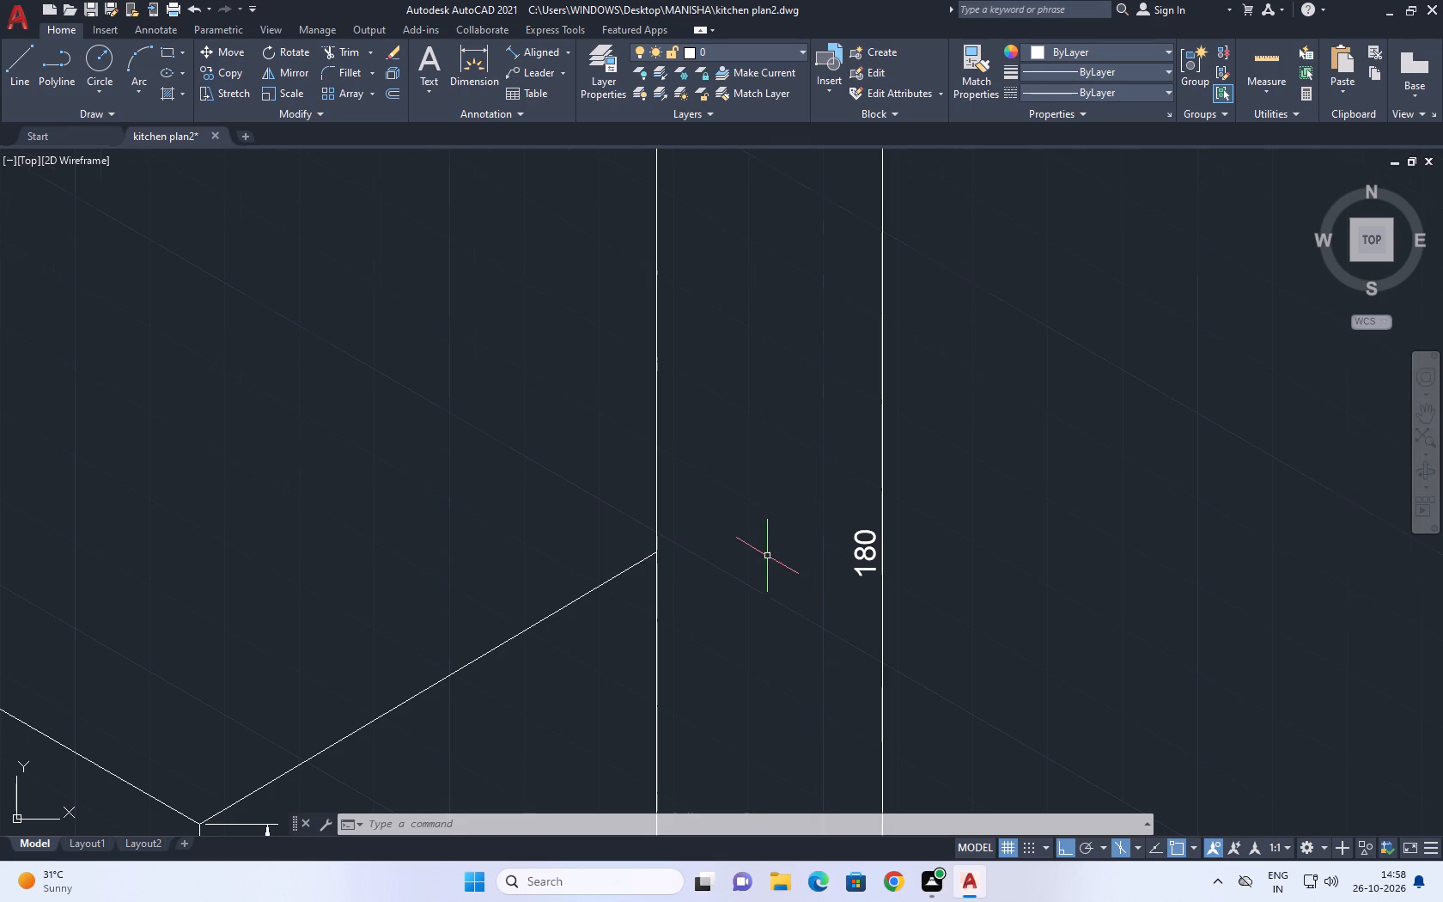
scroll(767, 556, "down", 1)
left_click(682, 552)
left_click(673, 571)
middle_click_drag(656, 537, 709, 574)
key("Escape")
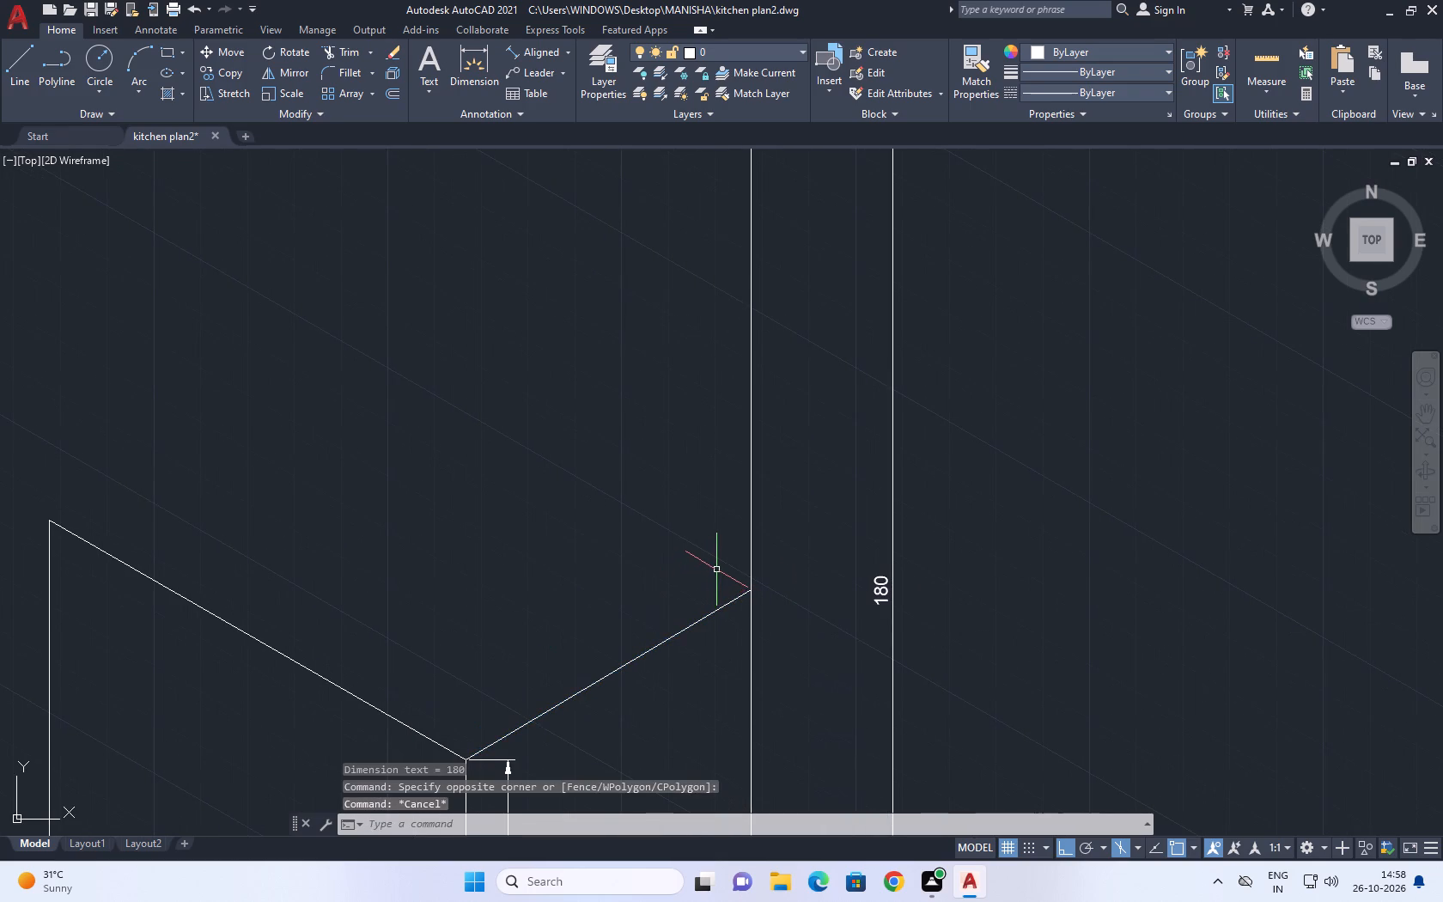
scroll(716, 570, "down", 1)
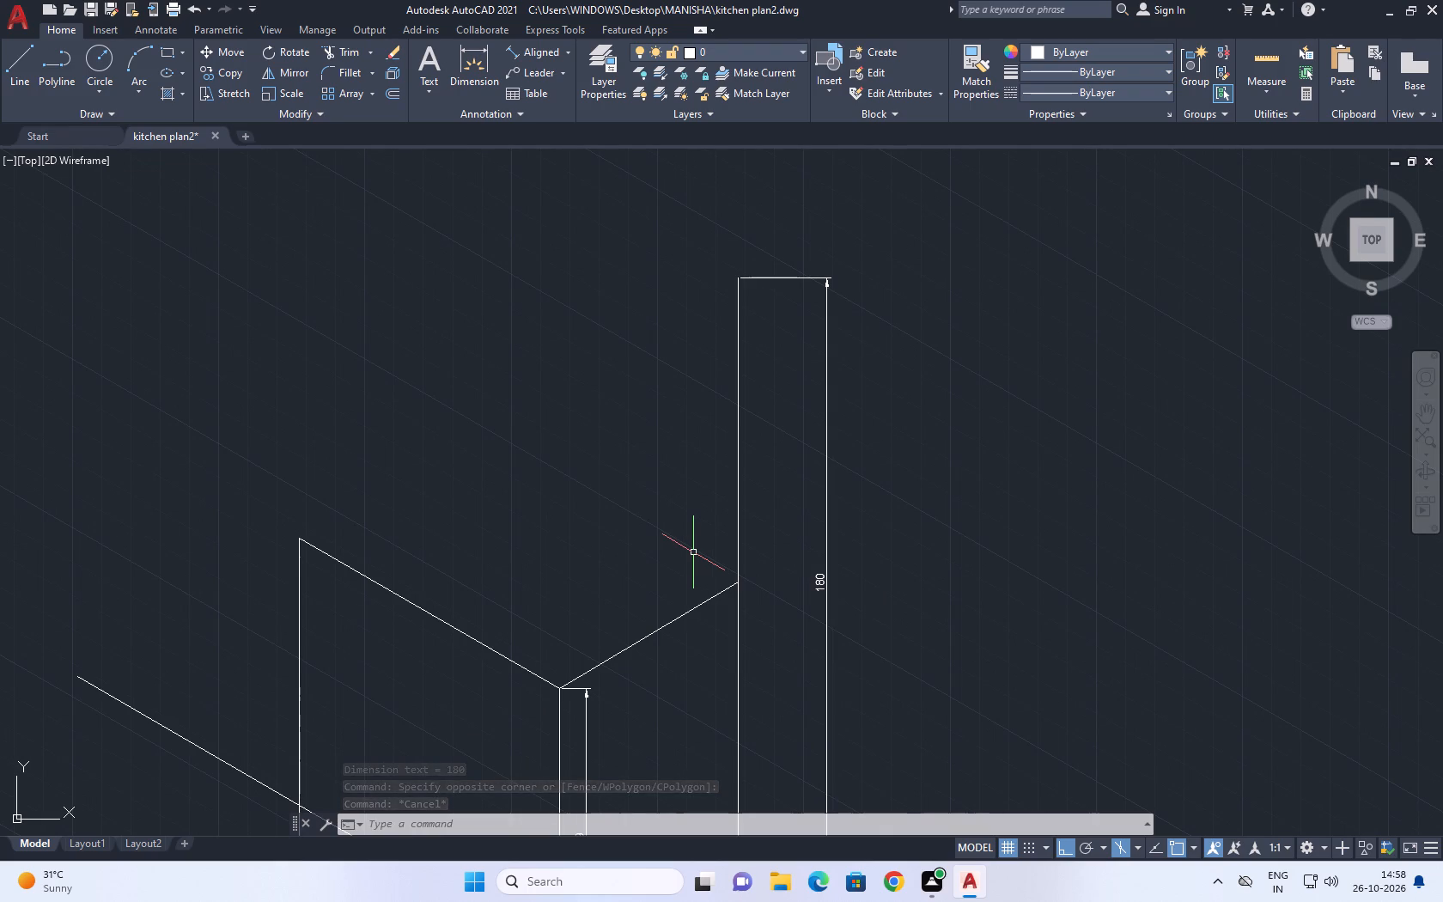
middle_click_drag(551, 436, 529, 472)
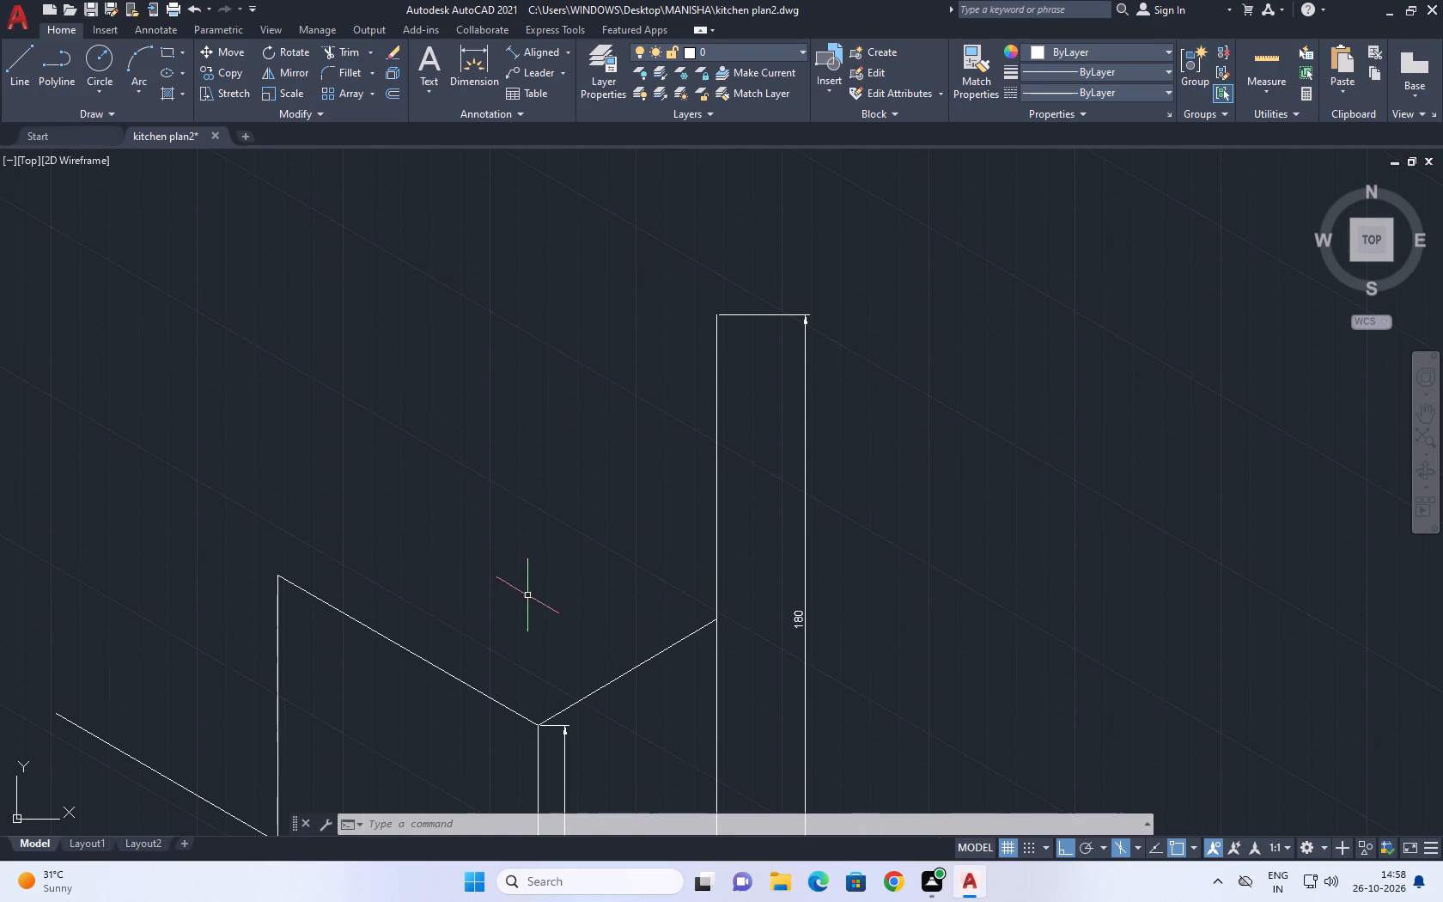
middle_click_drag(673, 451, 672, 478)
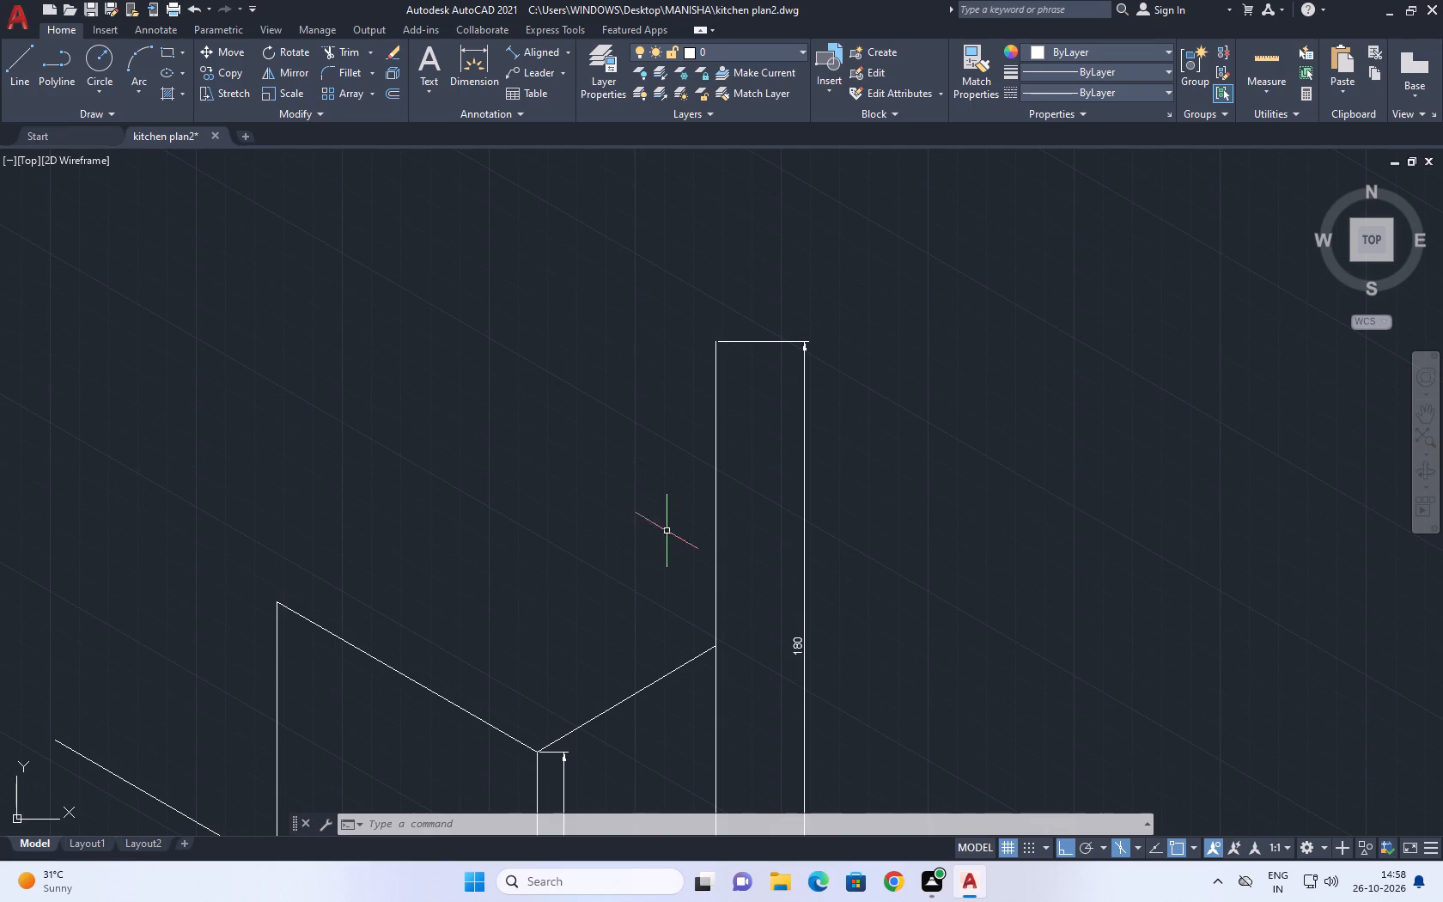
Draw a 335-unit line at 150° from the top of the tall vertical, continuing with a 180-unit vertical down from its far end.
middle_click_drag(718, 363, 736, 473)
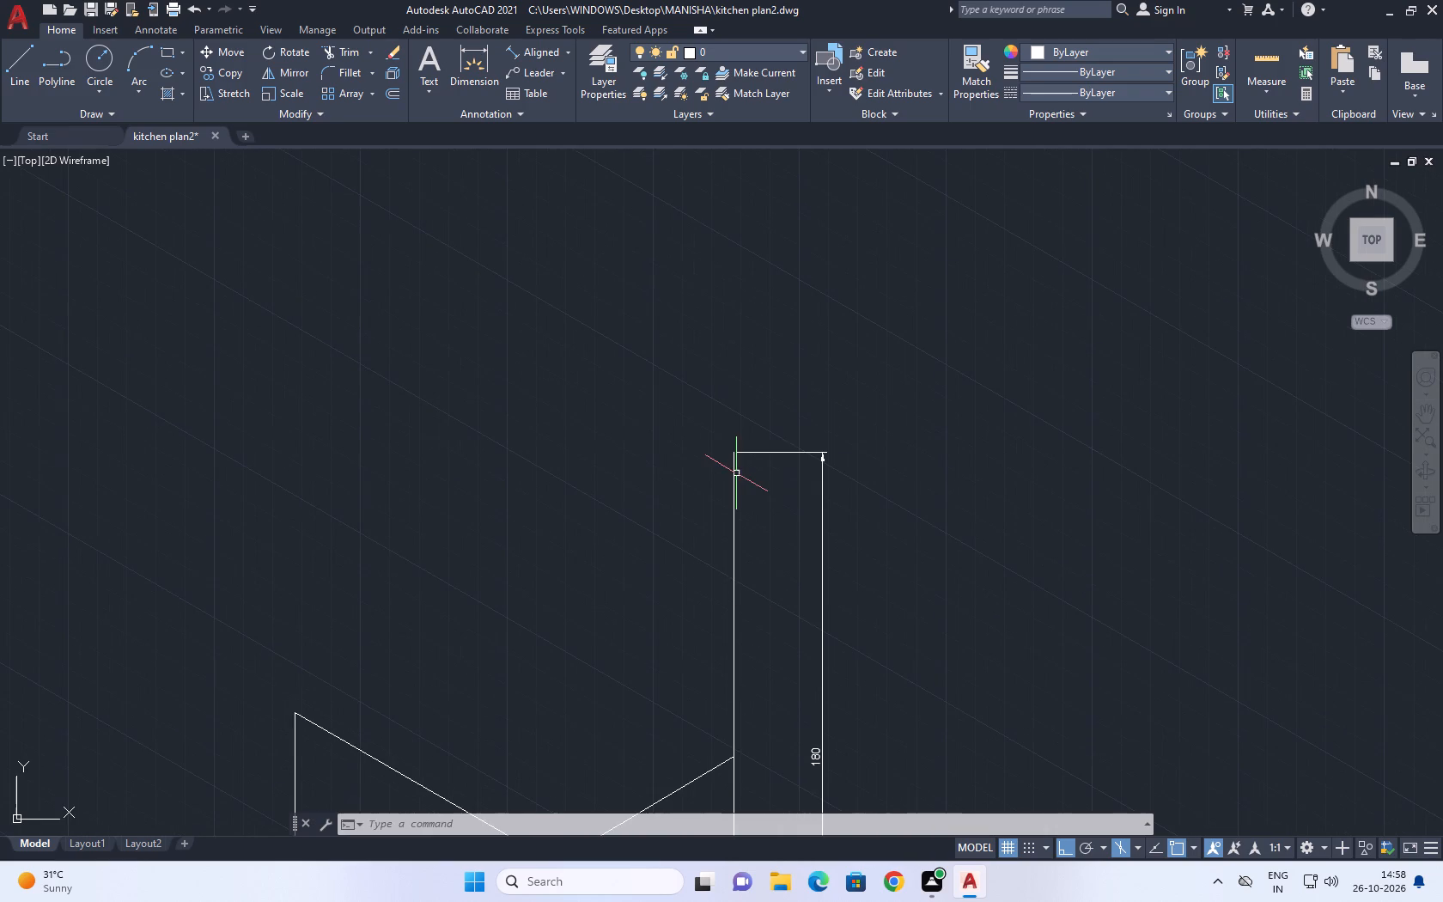
type("l")
key("space")
left_click_drag(730, 452, 718, 451)
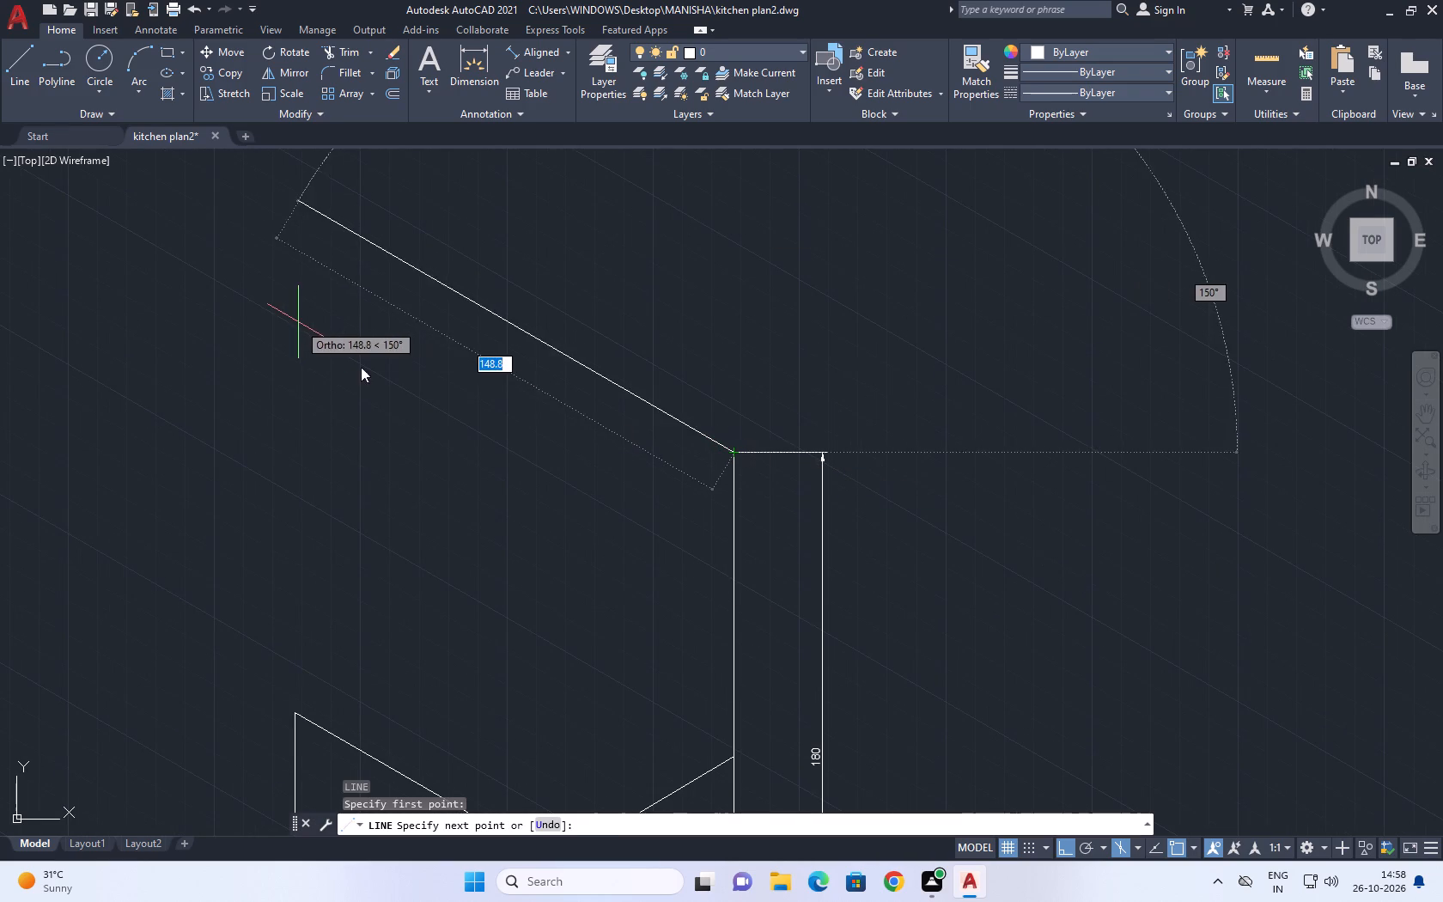
middle_click_drag(374, 375, 708, 478)
scroll(708, 478, "down", 3)
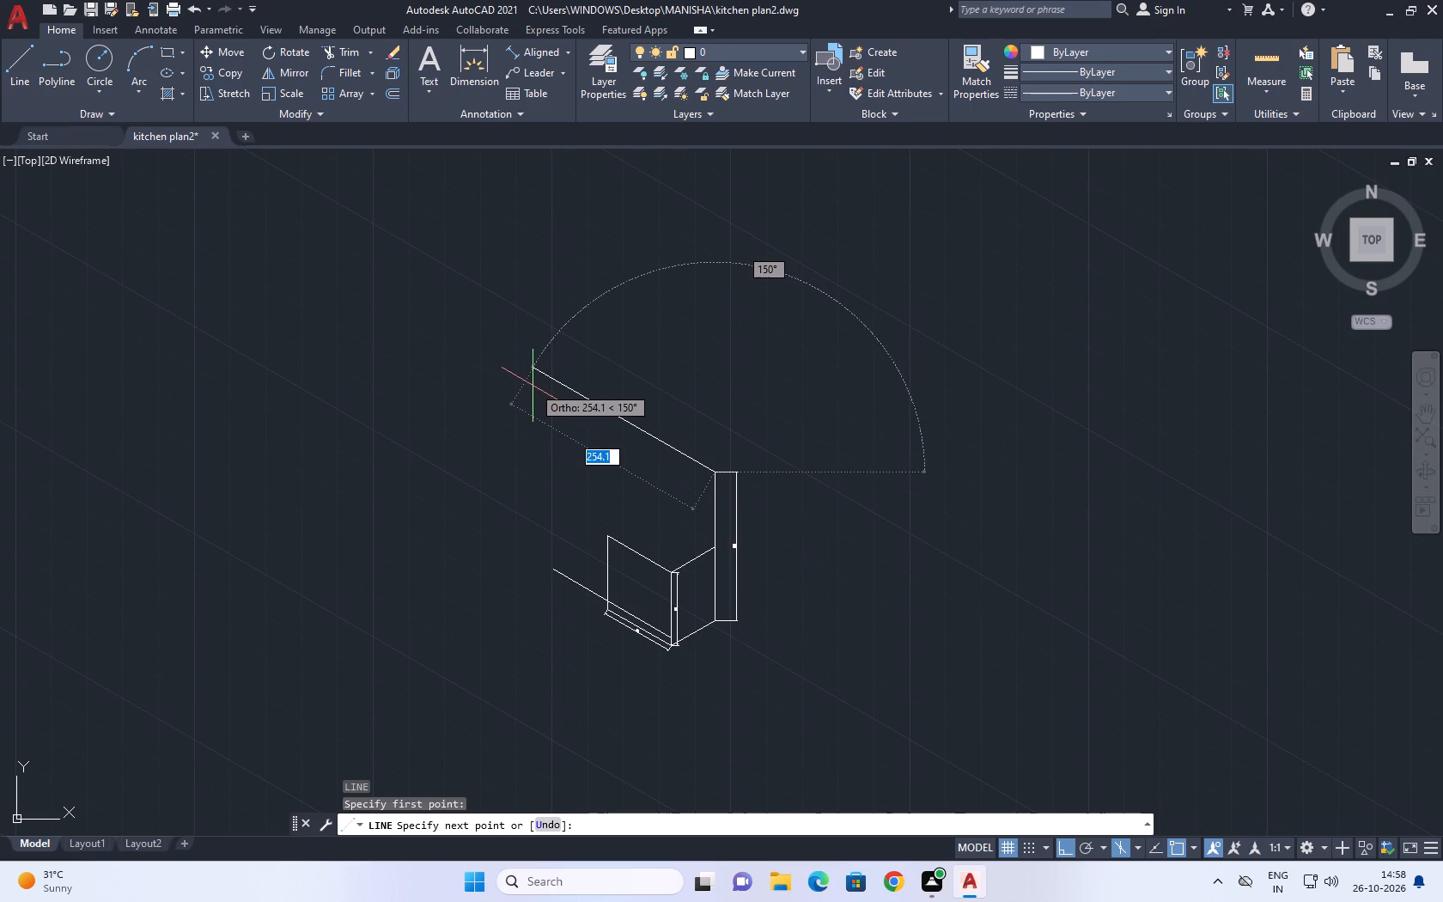
type("335")
key("Return")
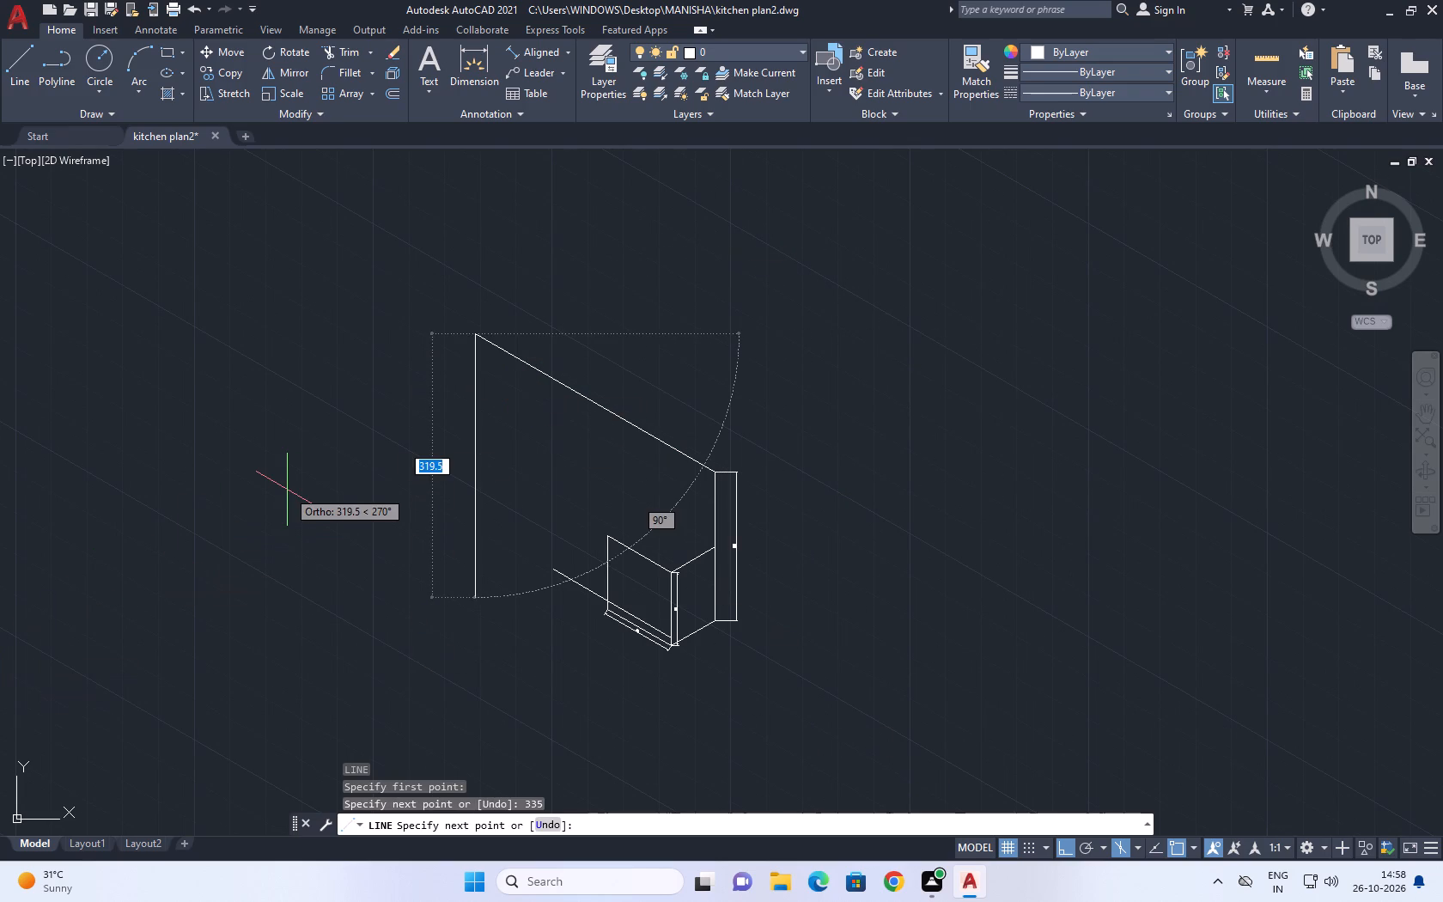
key("1")
type("80")
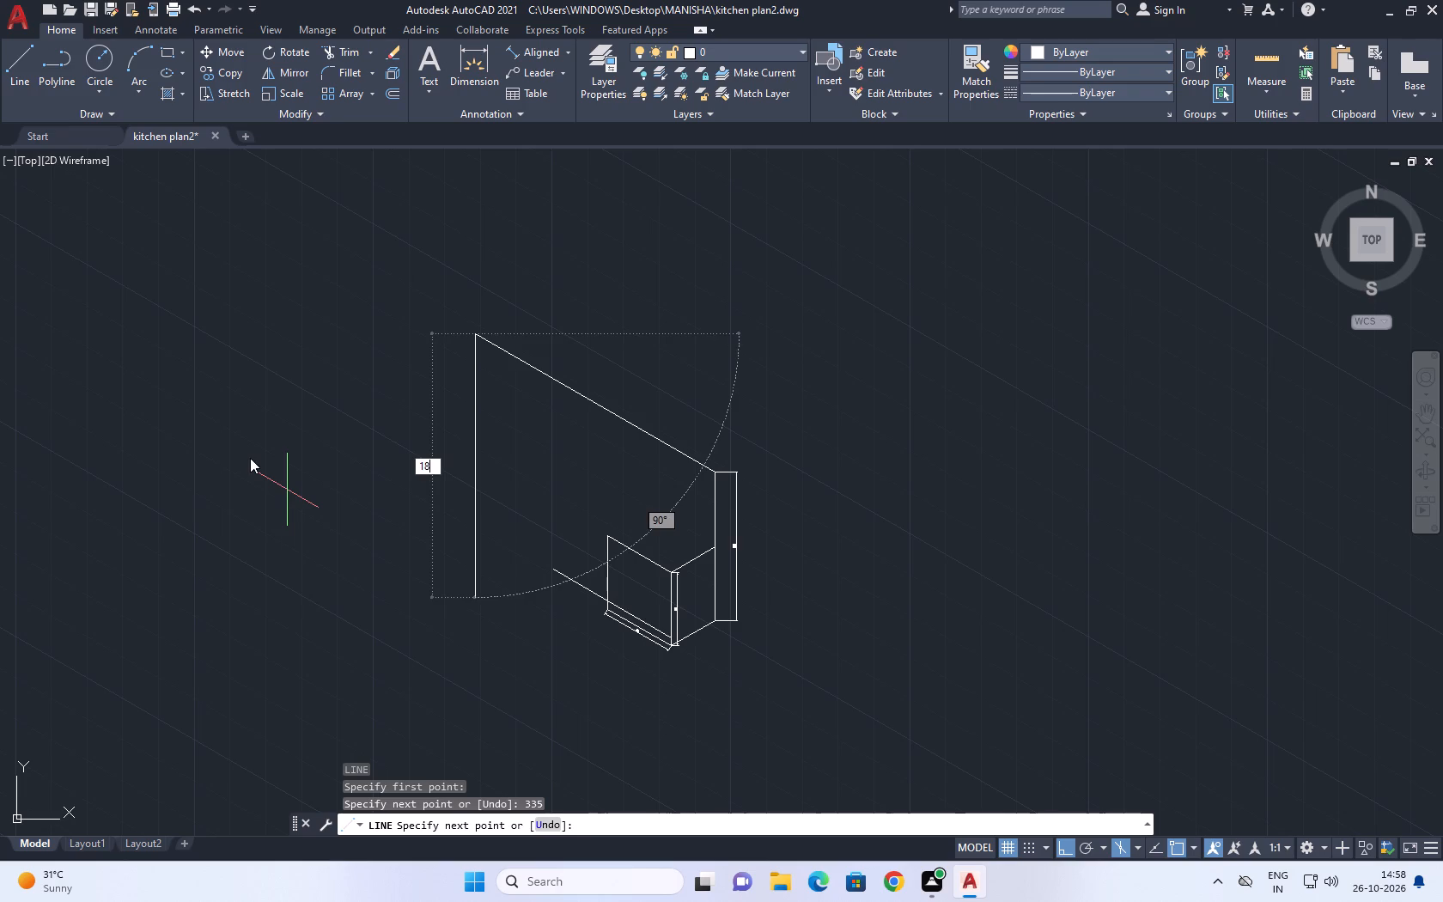
key("Return")
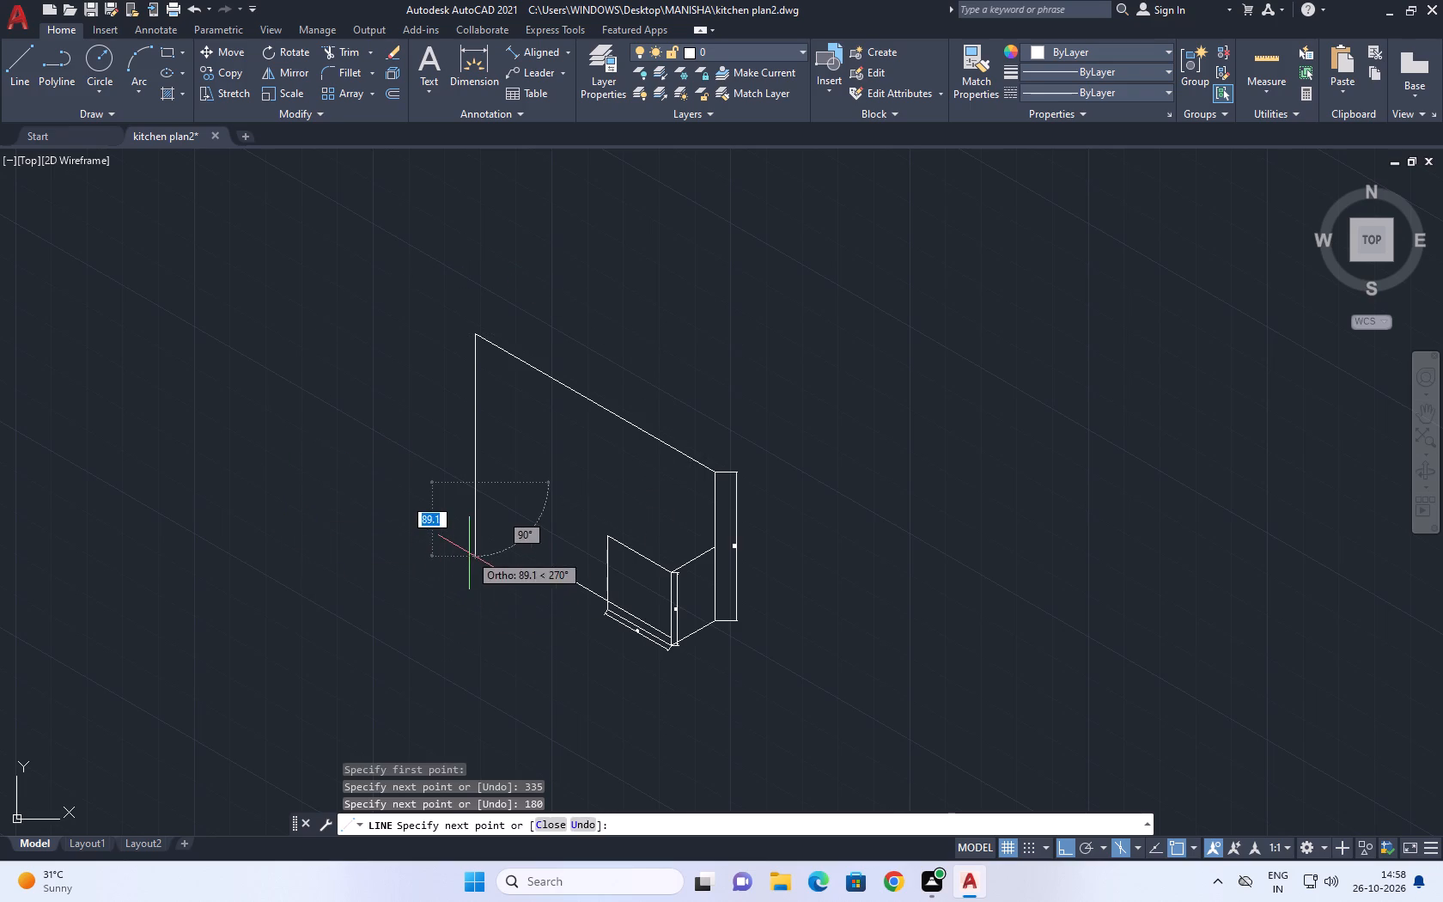
key("Escape")
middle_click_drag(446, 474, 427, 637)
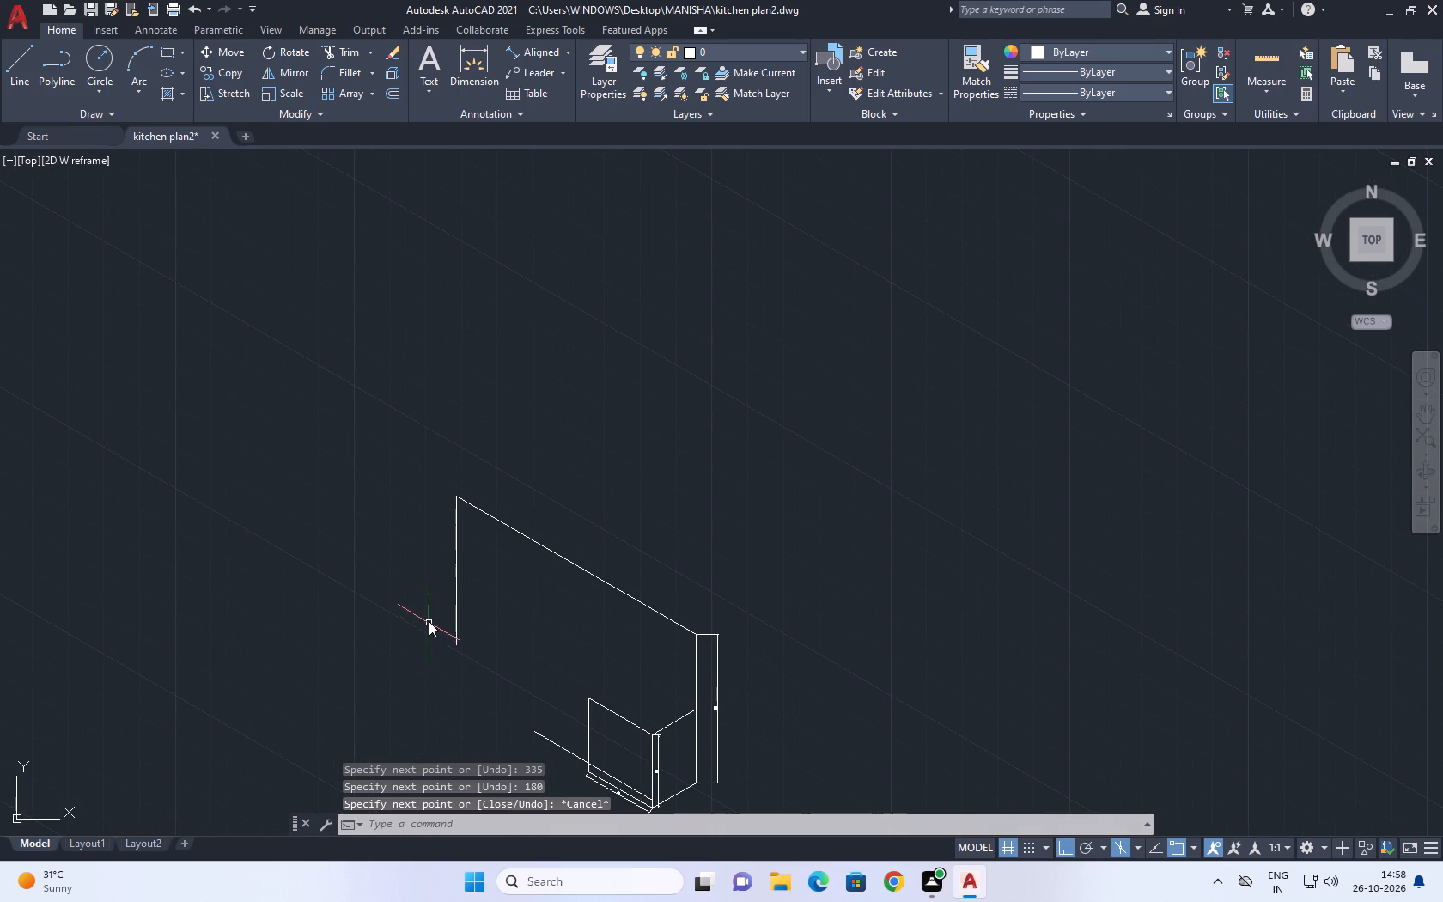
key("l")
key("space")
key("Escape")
Offset the 335-unit top line by 70 units toward its lower side.
left_click(527, 536)
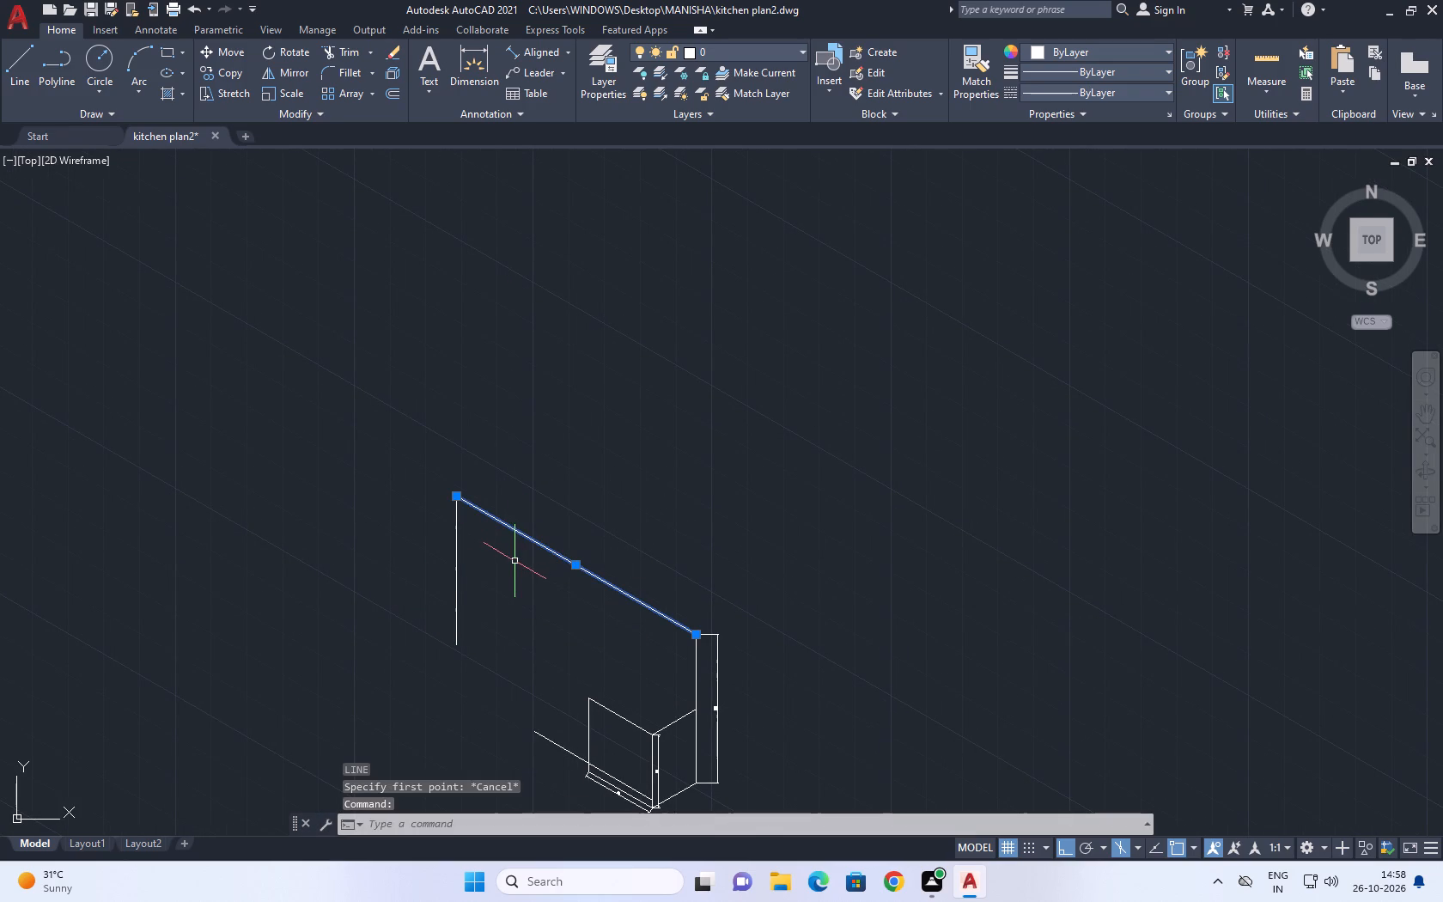
key("o")
key("space")
middle_click_drag(547, 615, 574, 552)
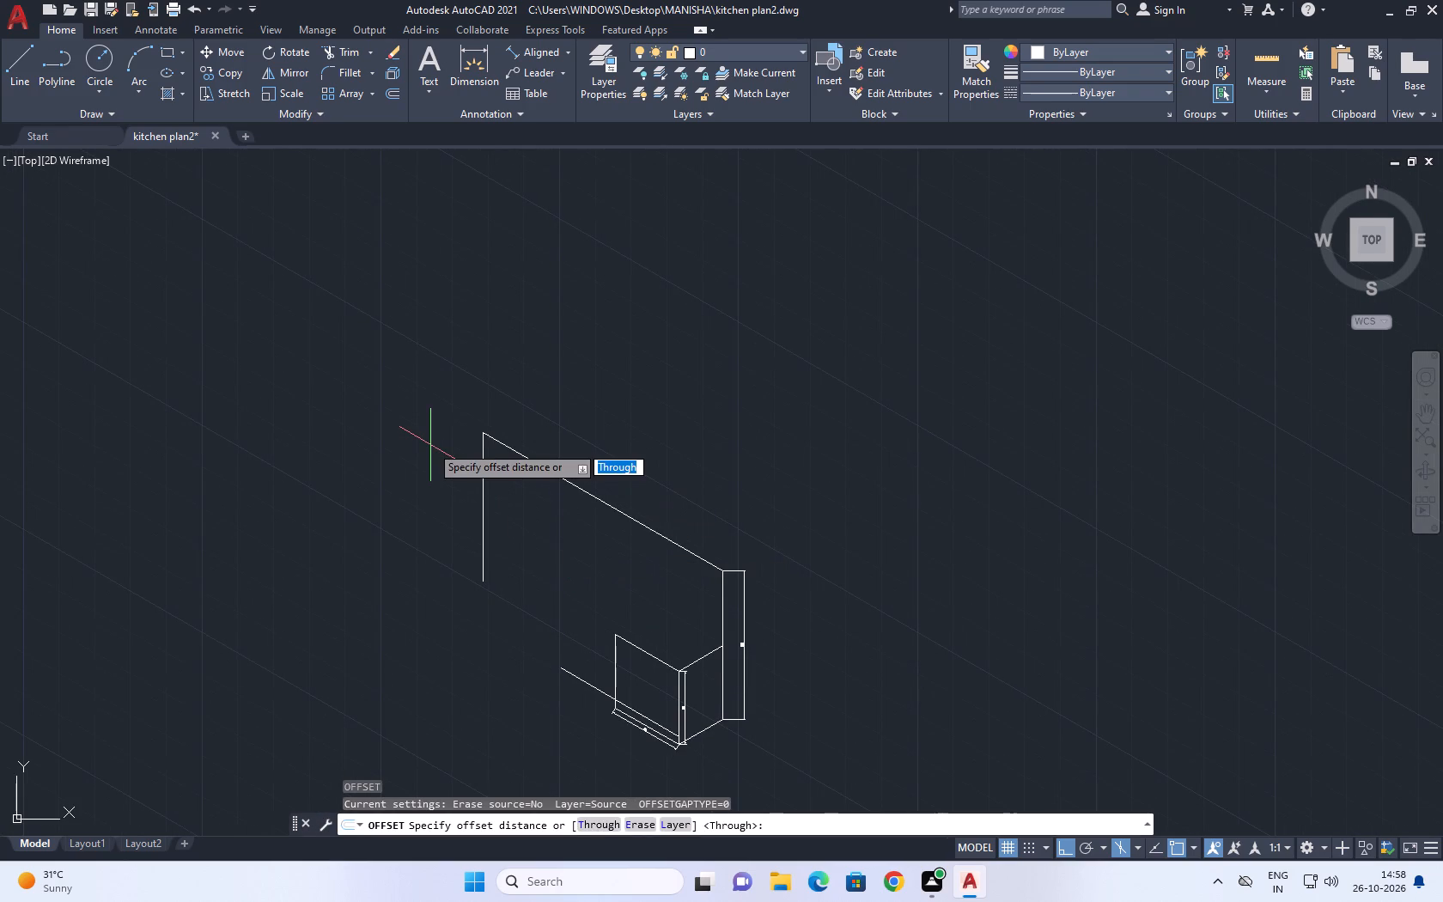
type("70")
key("Return")
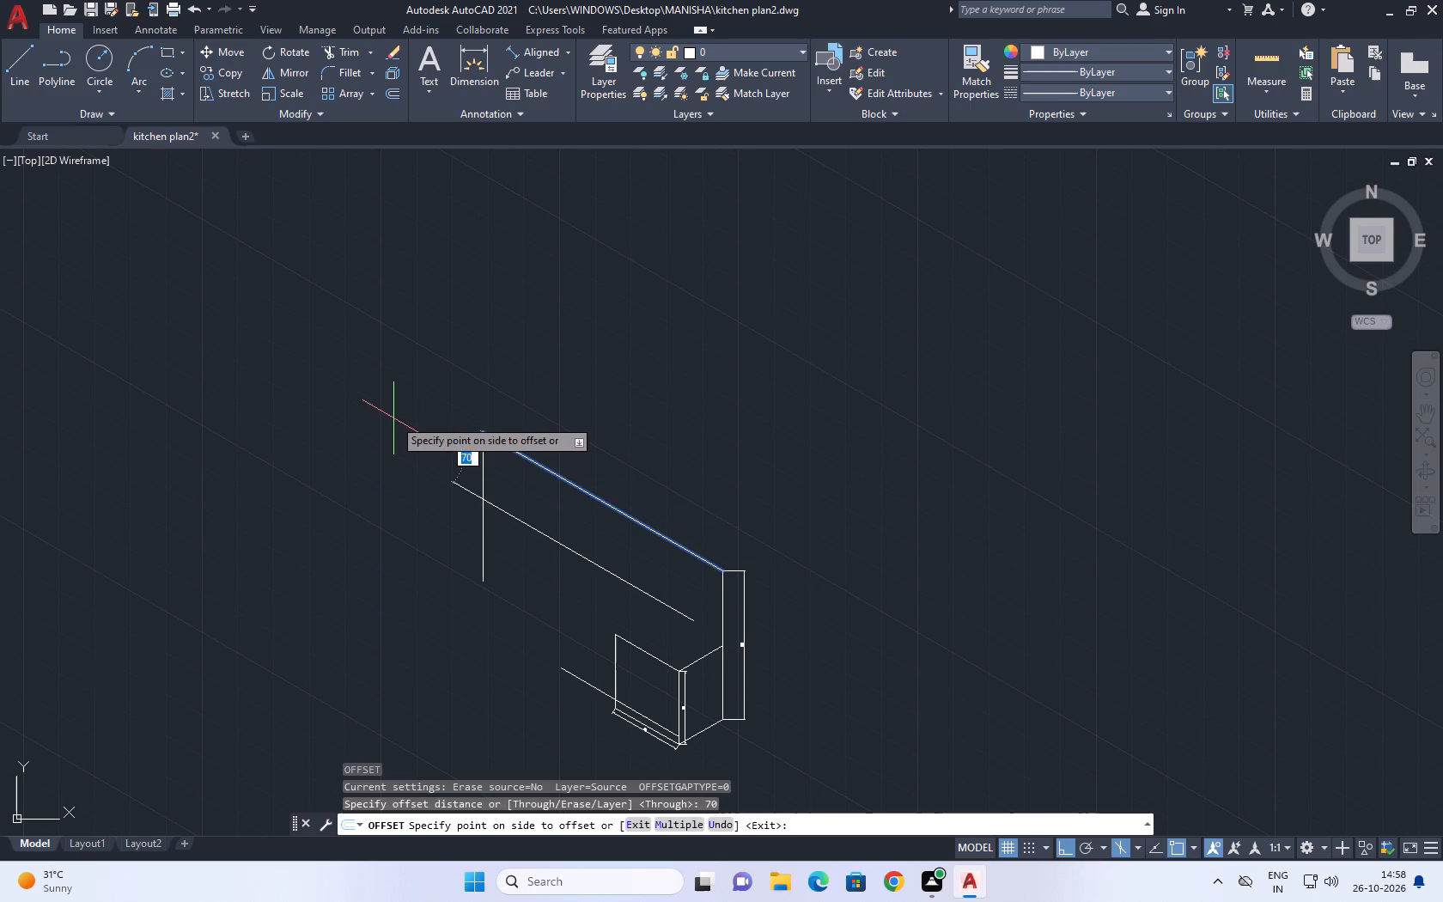
left_click(651, 590)
key("Escape")
Move the offset line along its isometric direction so its lower endpoint meets the tall vertical.
scroll(703, 665, "up", 3)
middle_click_drag(665, 509, 669, 509)
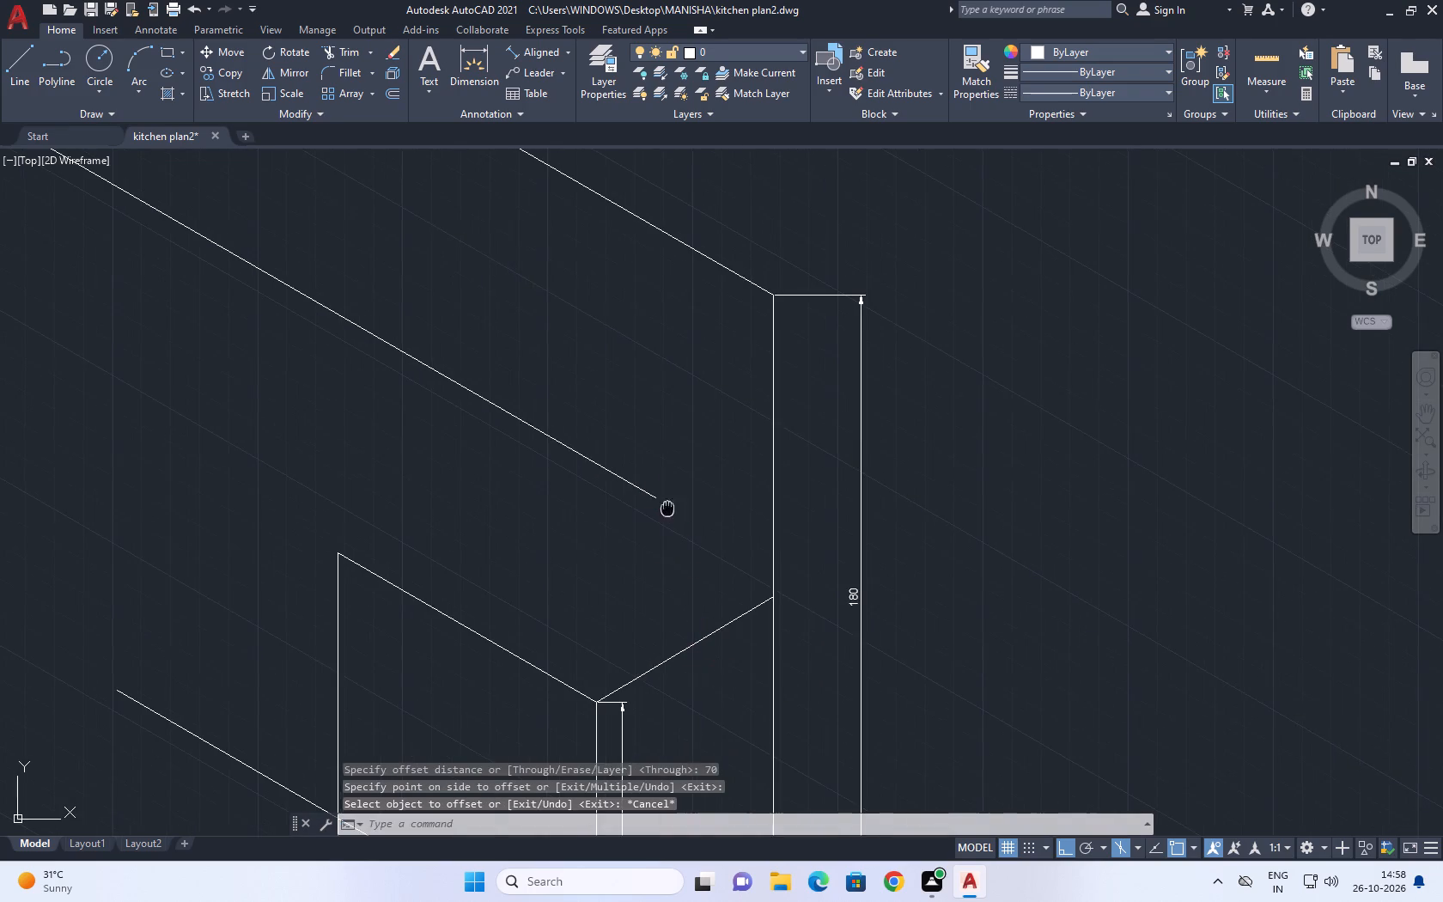
middle_click_drag(669, 509, 691, 509)
left_click_drag(692, 471, 679, 501)
left_click(677, 505)
key("m")
key("space")
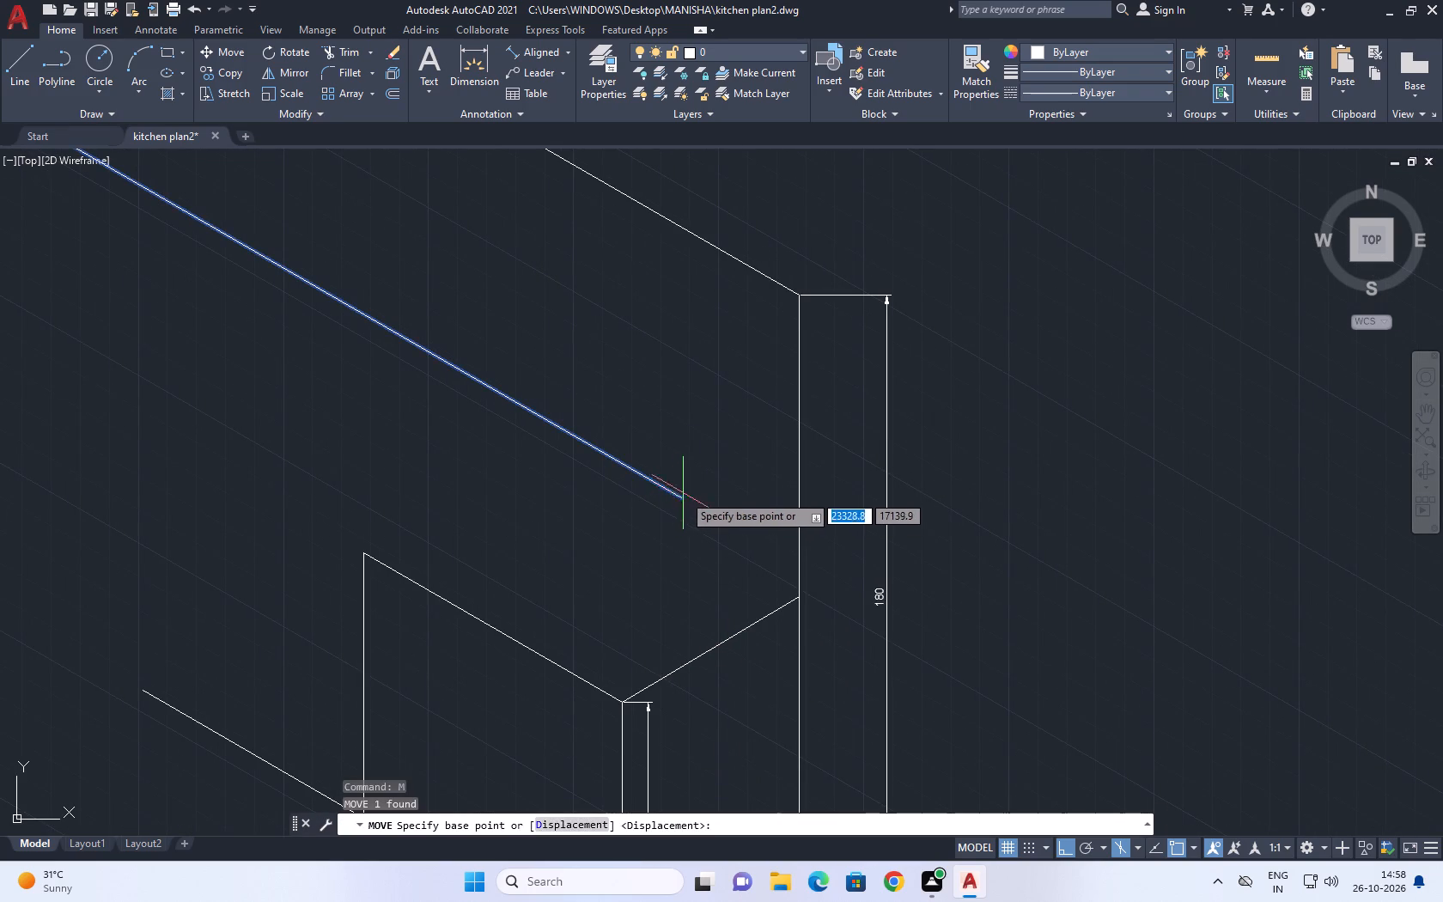
left_click(684, 496)
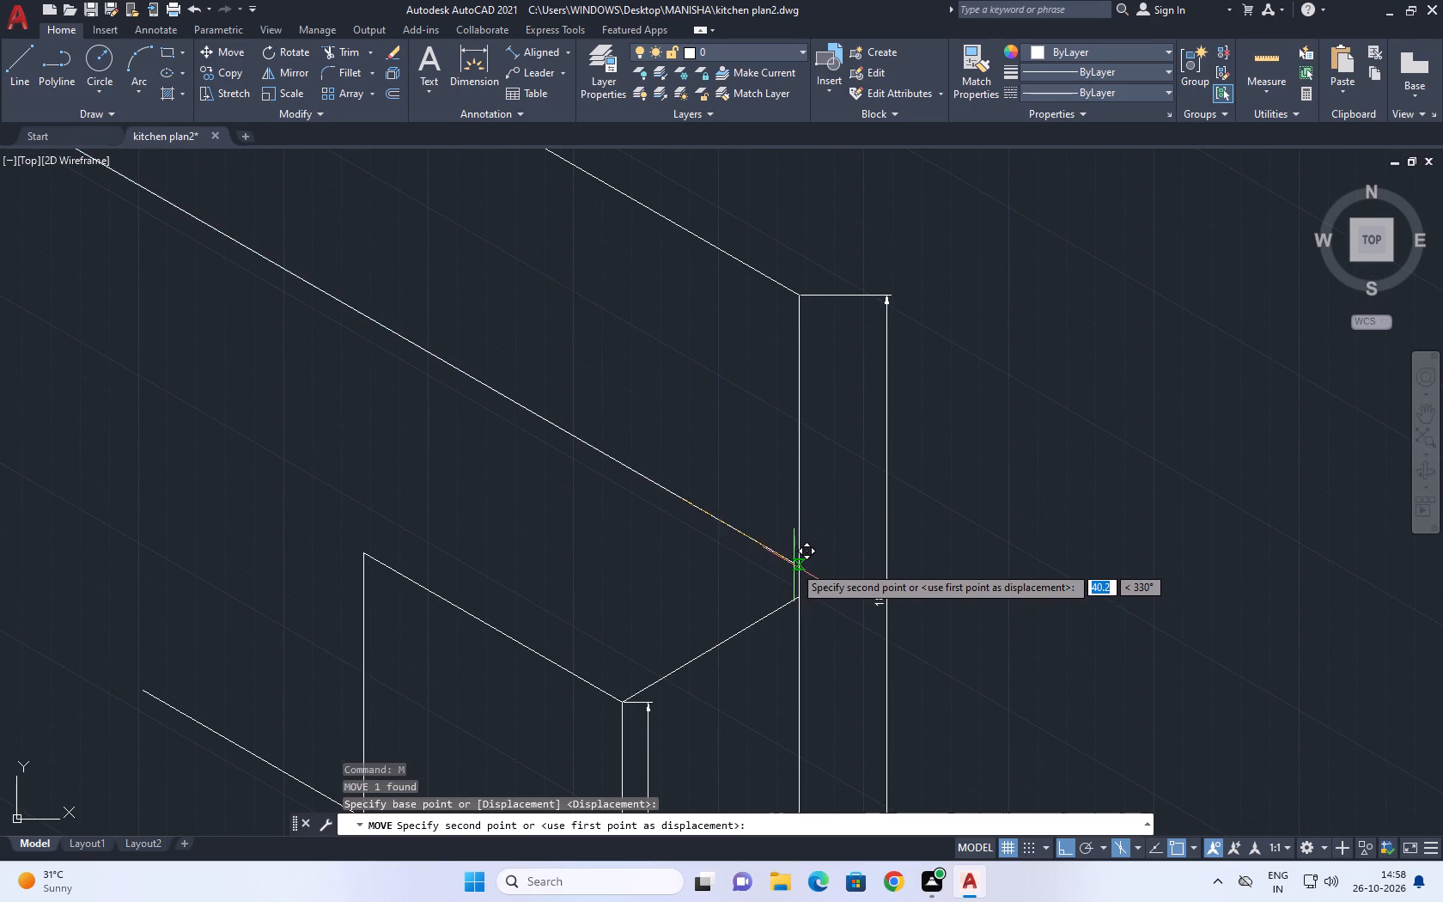
left_click(803, 566)
Copy the sloping top edge of the side face 1 unit along the 150° isometric direction, toward the 89-unit section.
middle_click_drag(780, 571, 783, 571)
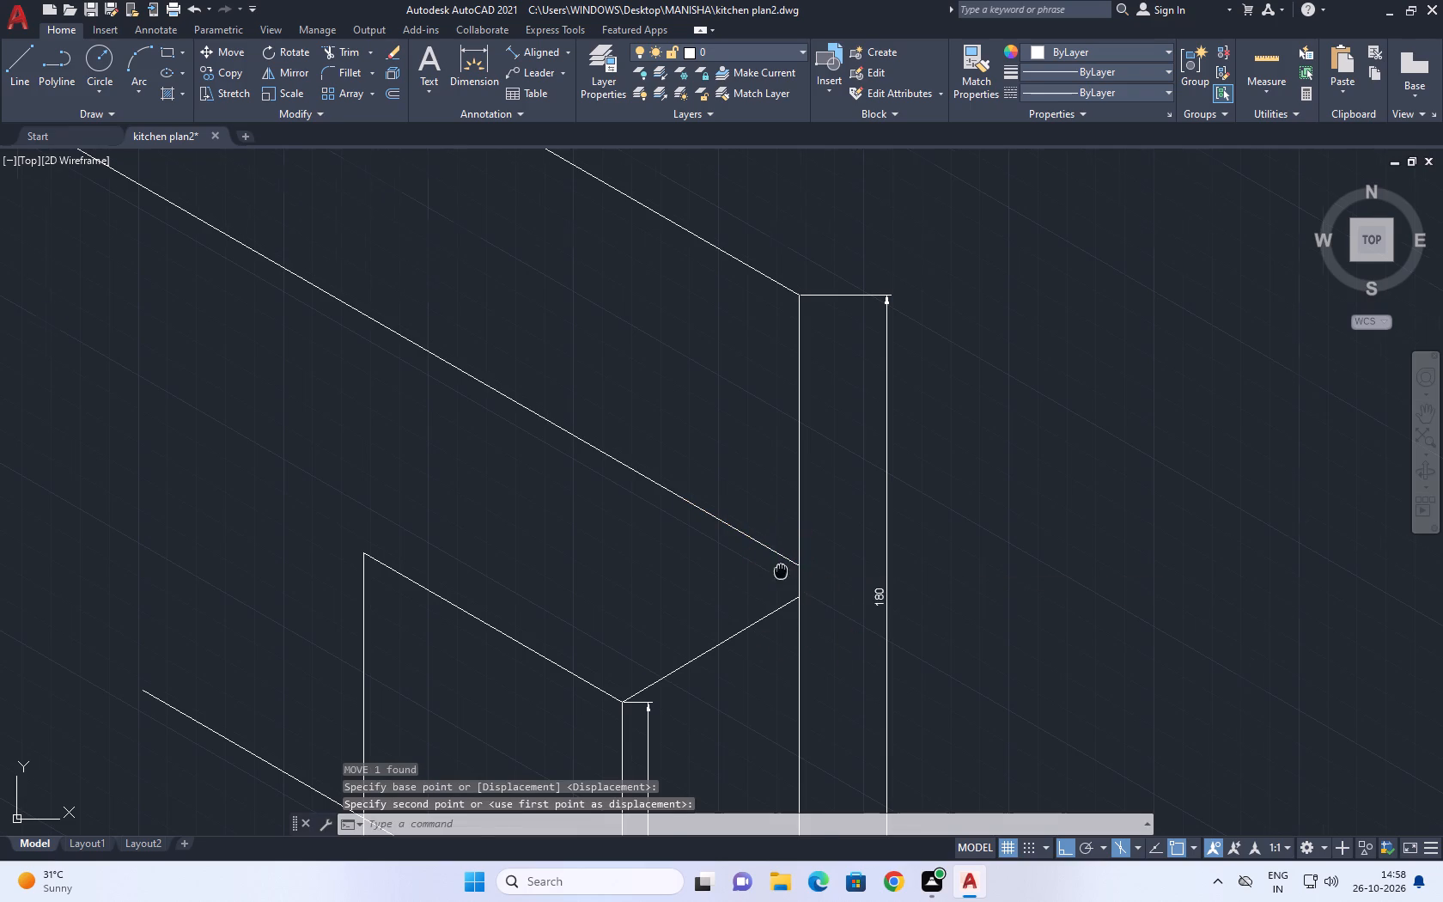
middle_click_drag(783, 571, 829, 516)
middle_click_drag(823, 523, 734, 546)
middle_click_drag(746, 555, 734, 619)
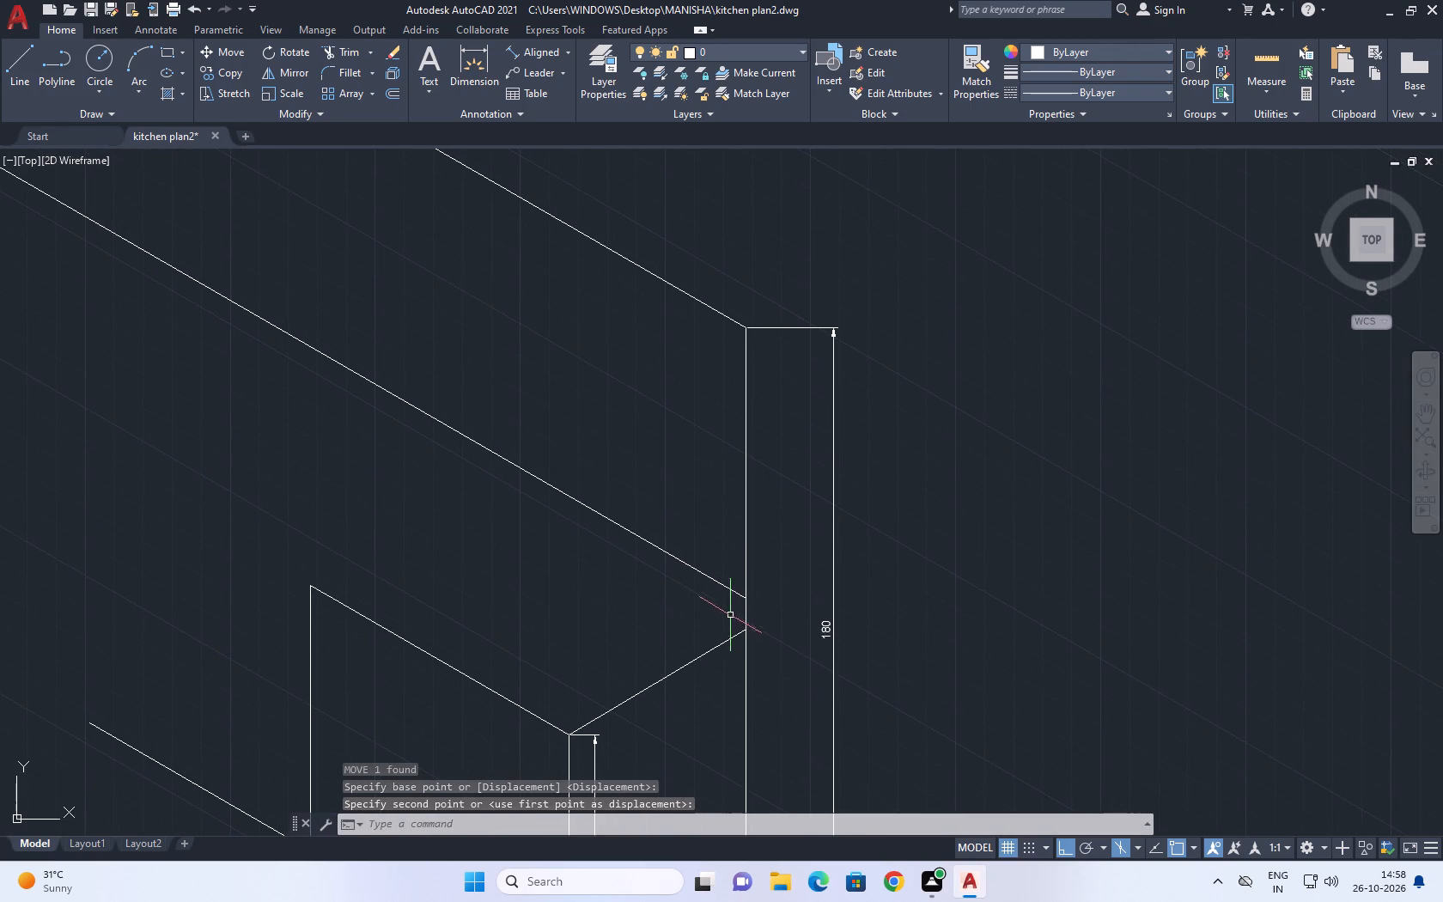
middle_click_drag(636, 688, 648, 544)
left_click_drag(668, 562, 666, 548)
left_click(630, 510)
middle_click_drag(639, 522, 650, 566)
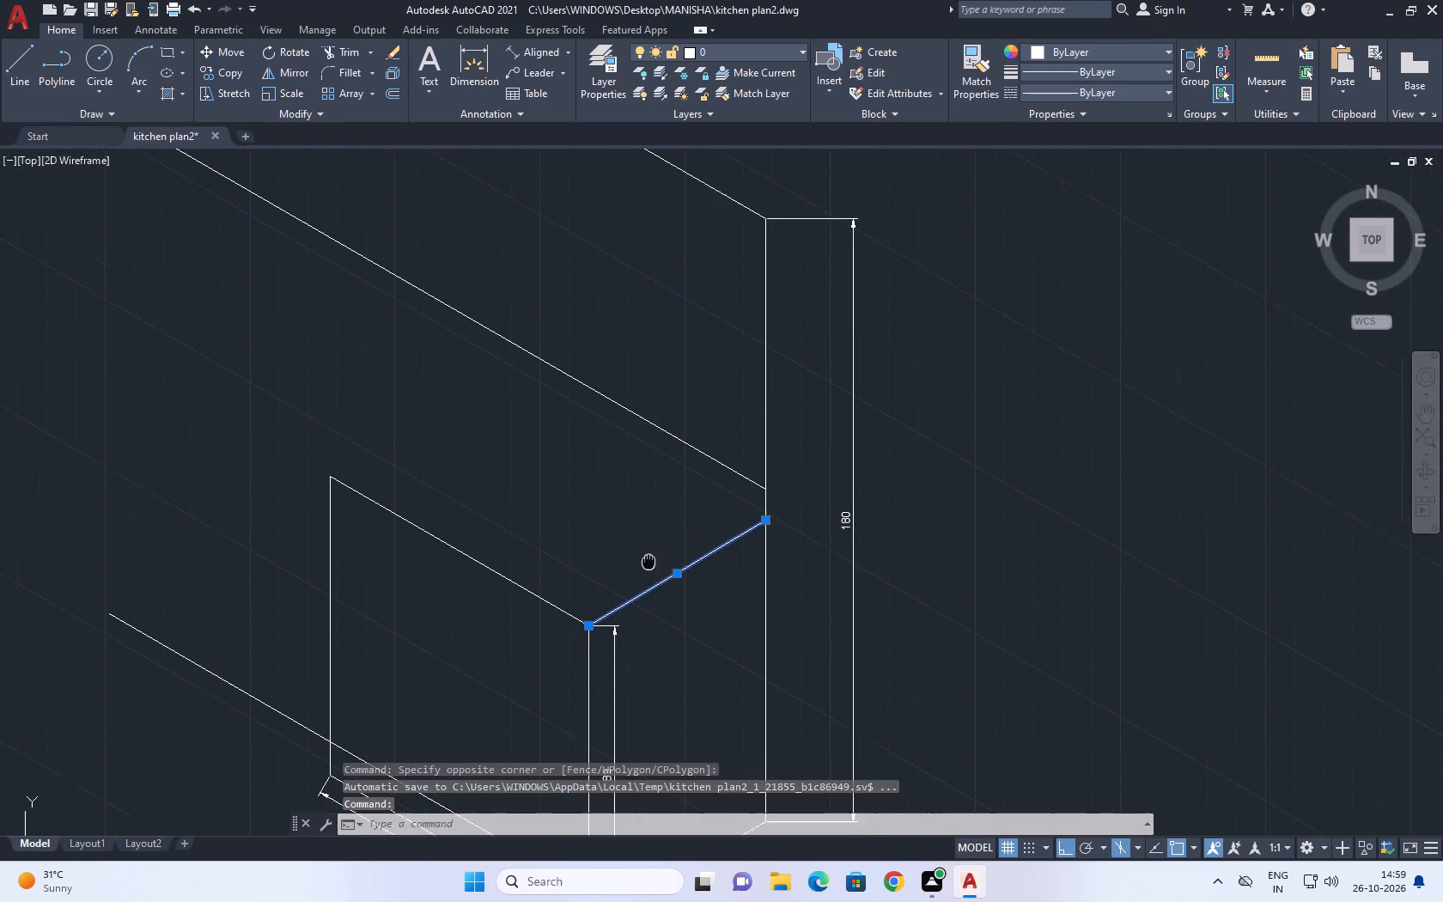
middle_click_drag(650, 566, 654, 572)
key("c")
key("o")
key("space")
left_click(656, 603)
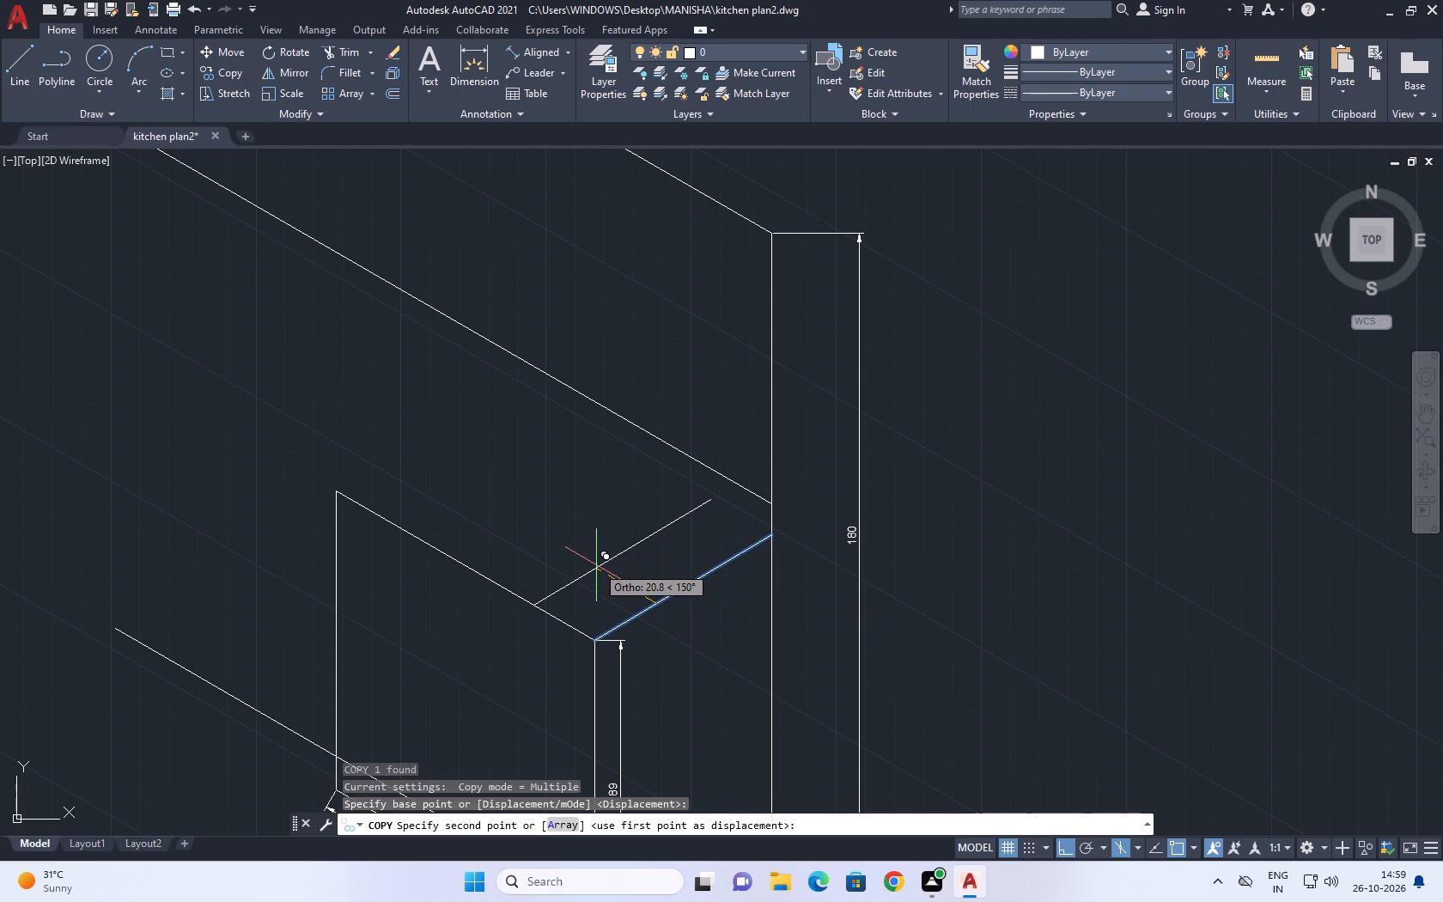
key("1")
key("Return")
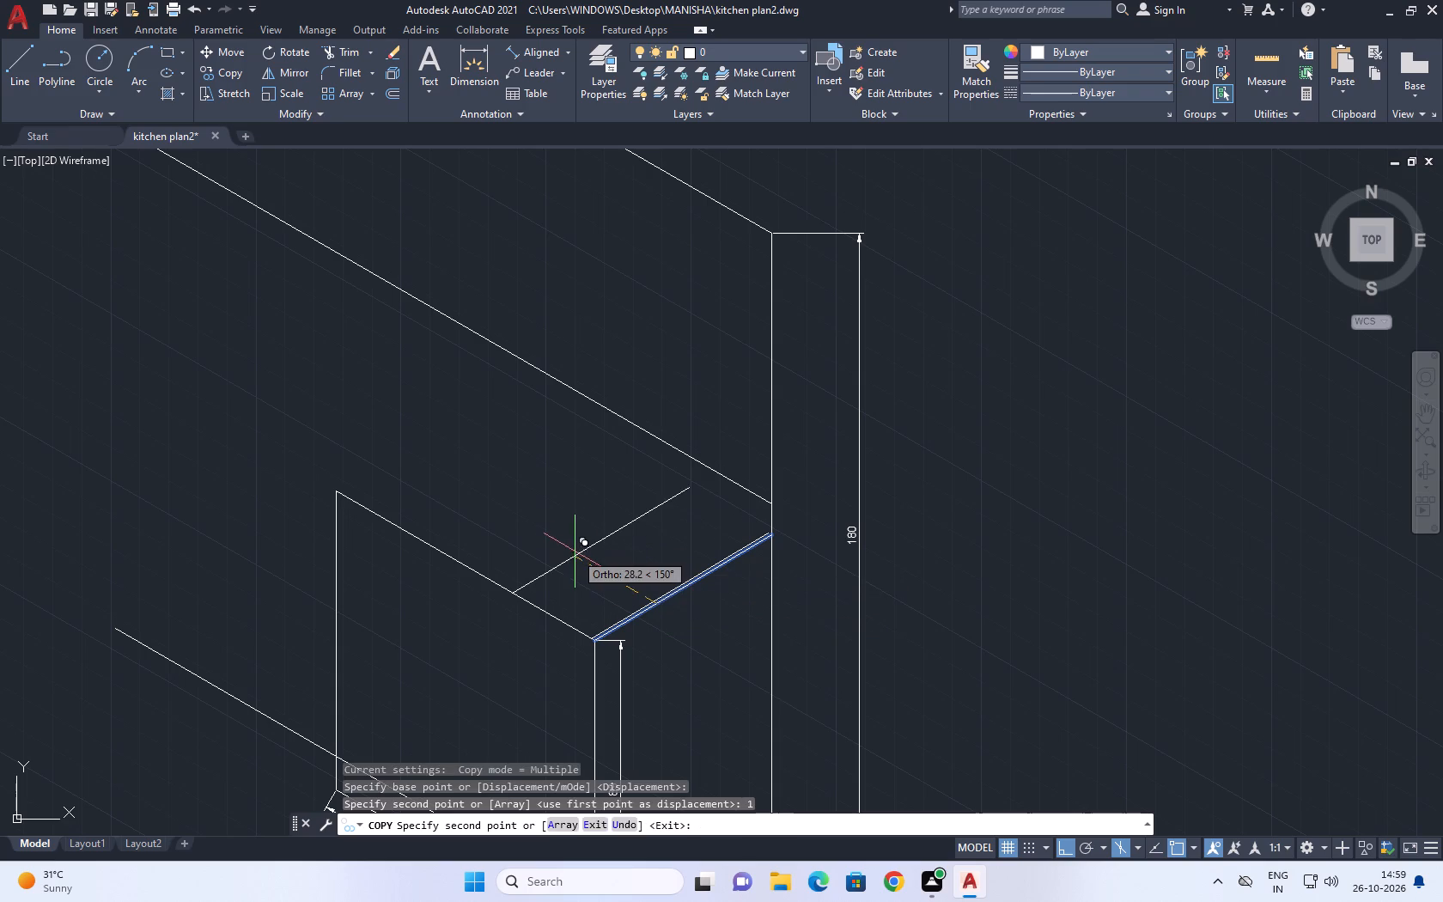
Draw a line at 150° from the back end of the side face's sloping top edge to the back wall's far vertical.
key("Escape")
scroll(747, 543, "up", 3)
middle_click_drag(798, 507, 887, 619)
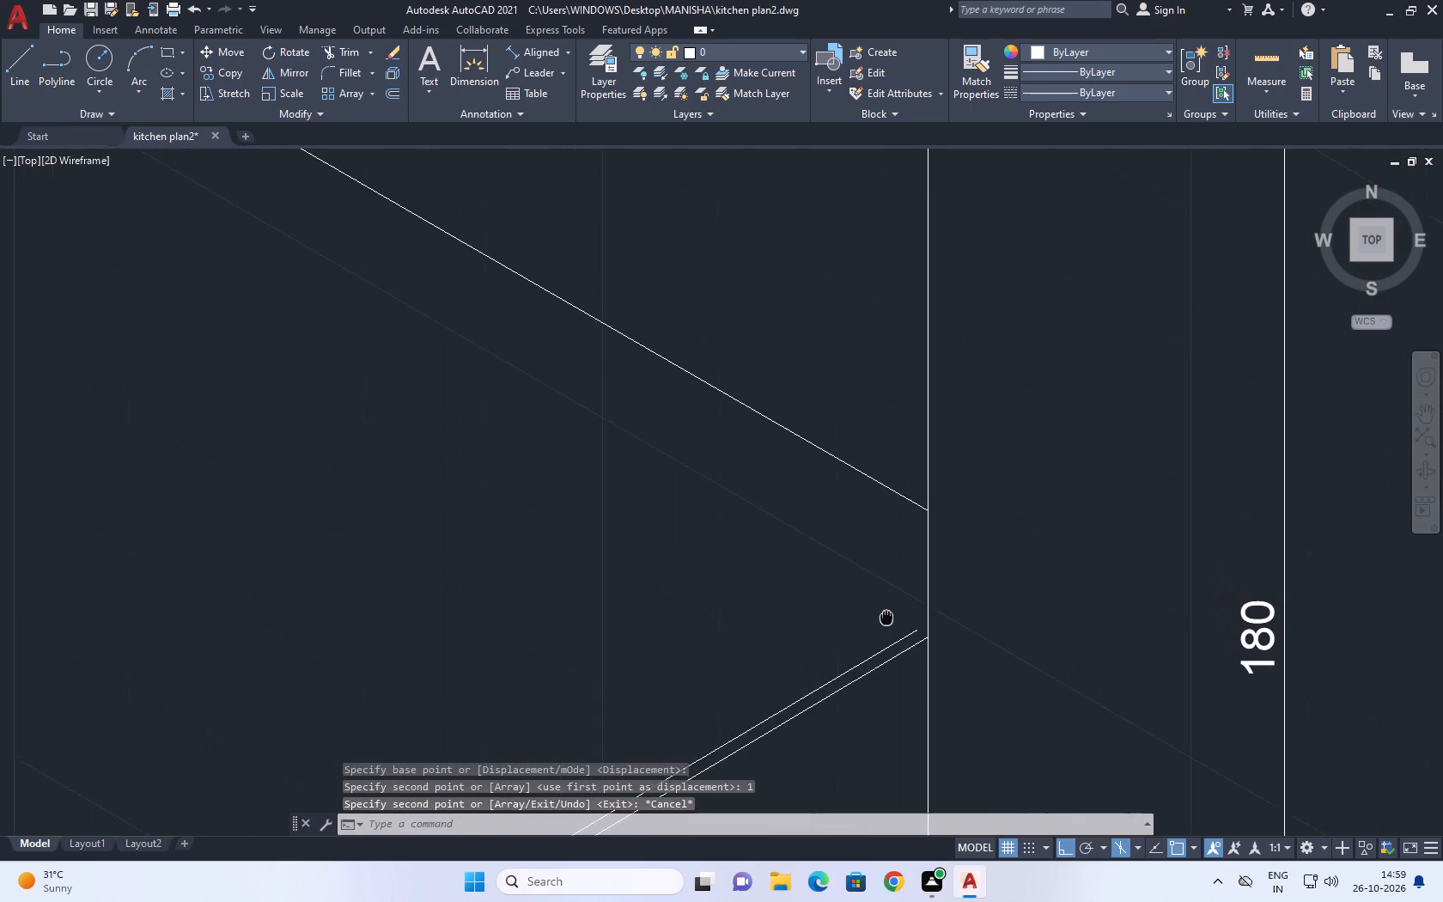
middle_click_drag(887, 619, 893, 627)
key("l")
key("space")
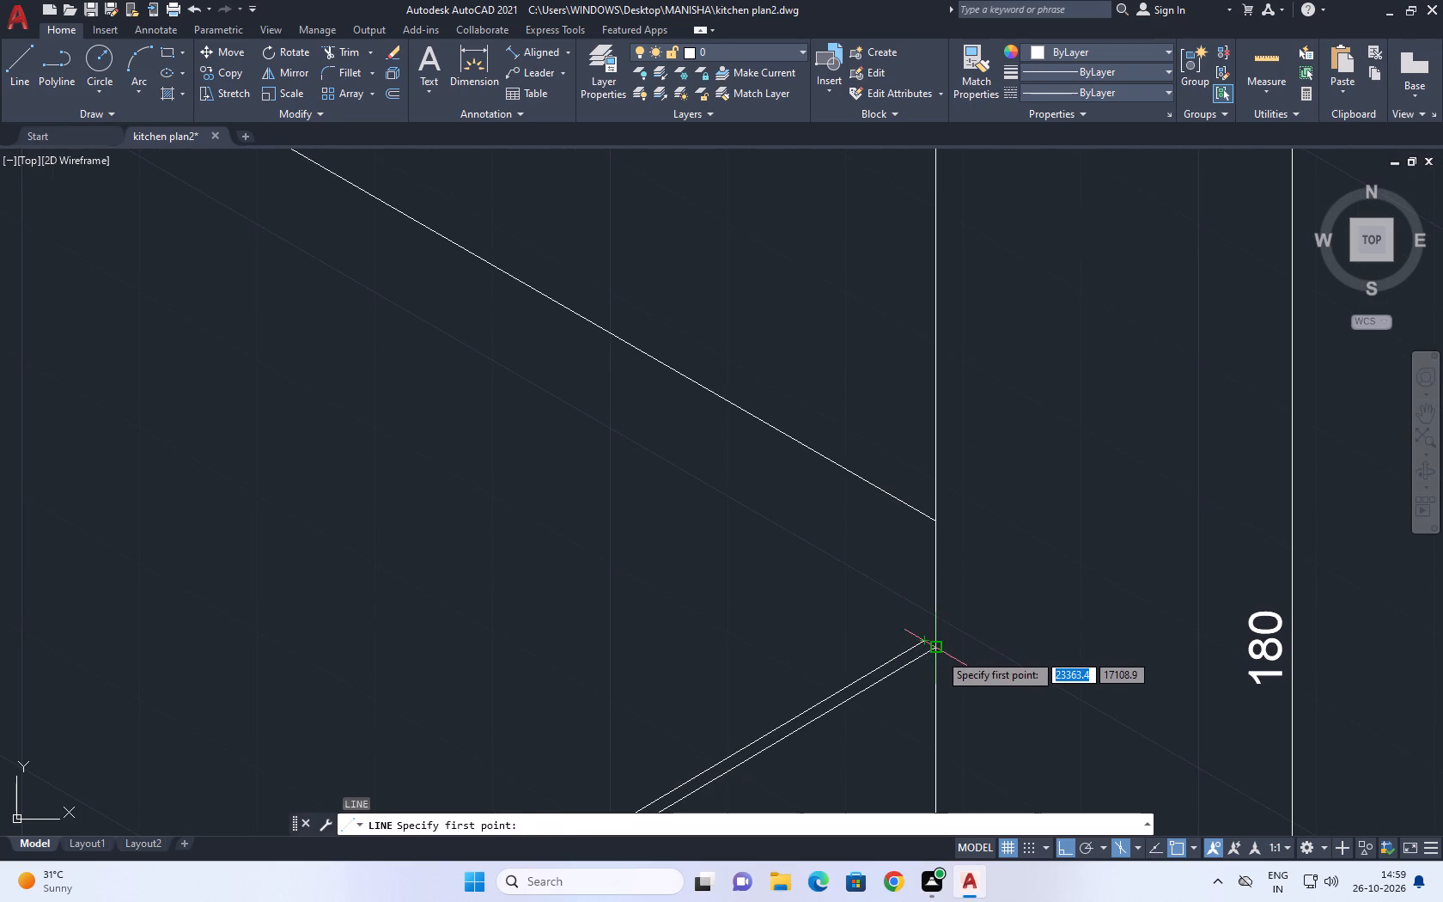
left_click(941, 652)
scroll(470, 466, "down", 5)
middle_click_drag(465, 468, 879, 503)
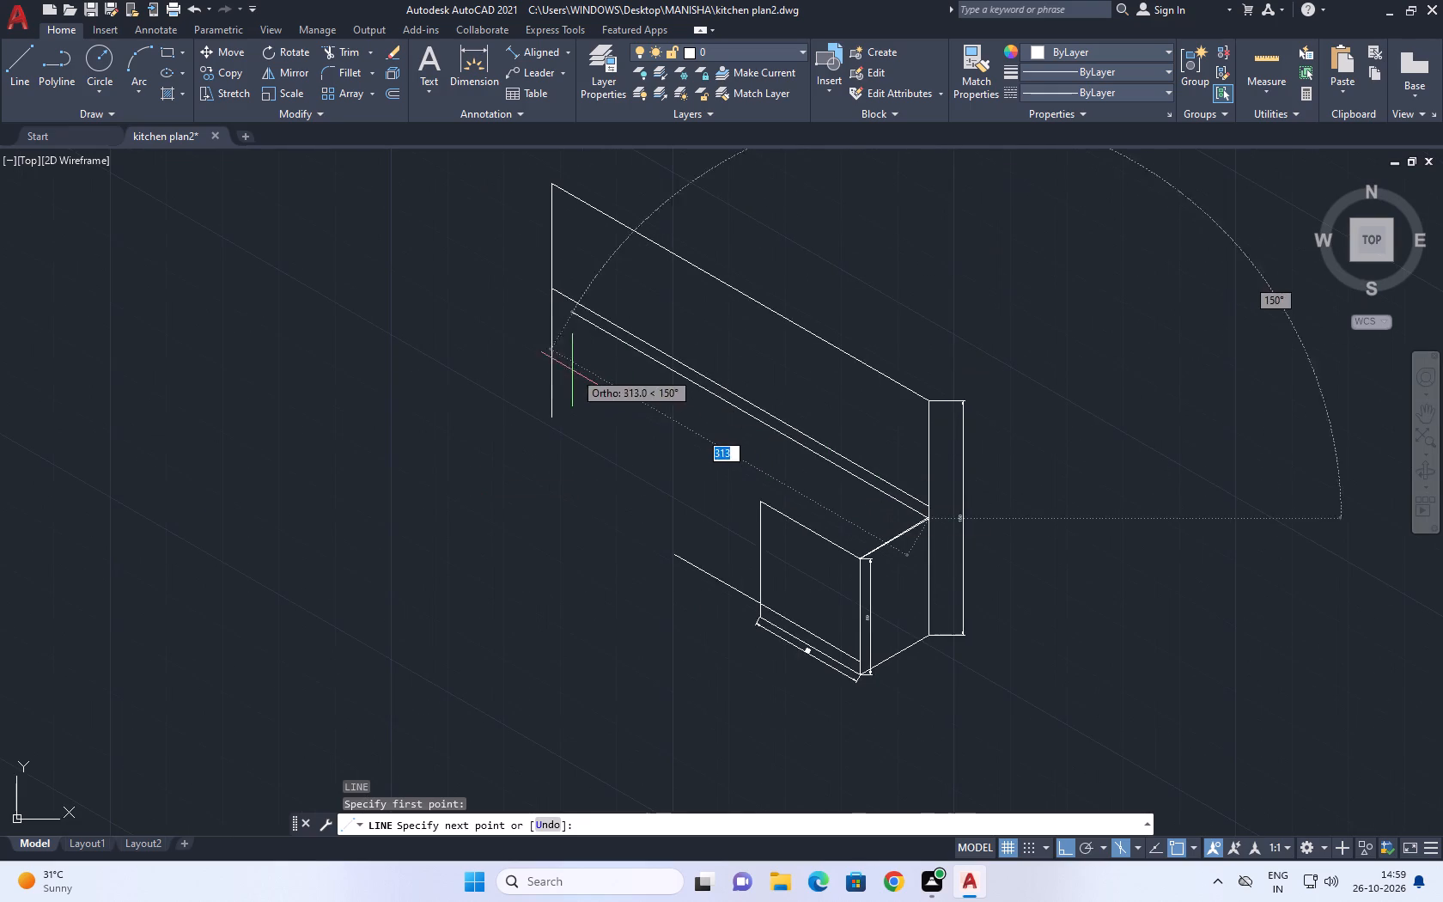
scroll(545, 301, "up", 3)
left_click(557, 309)
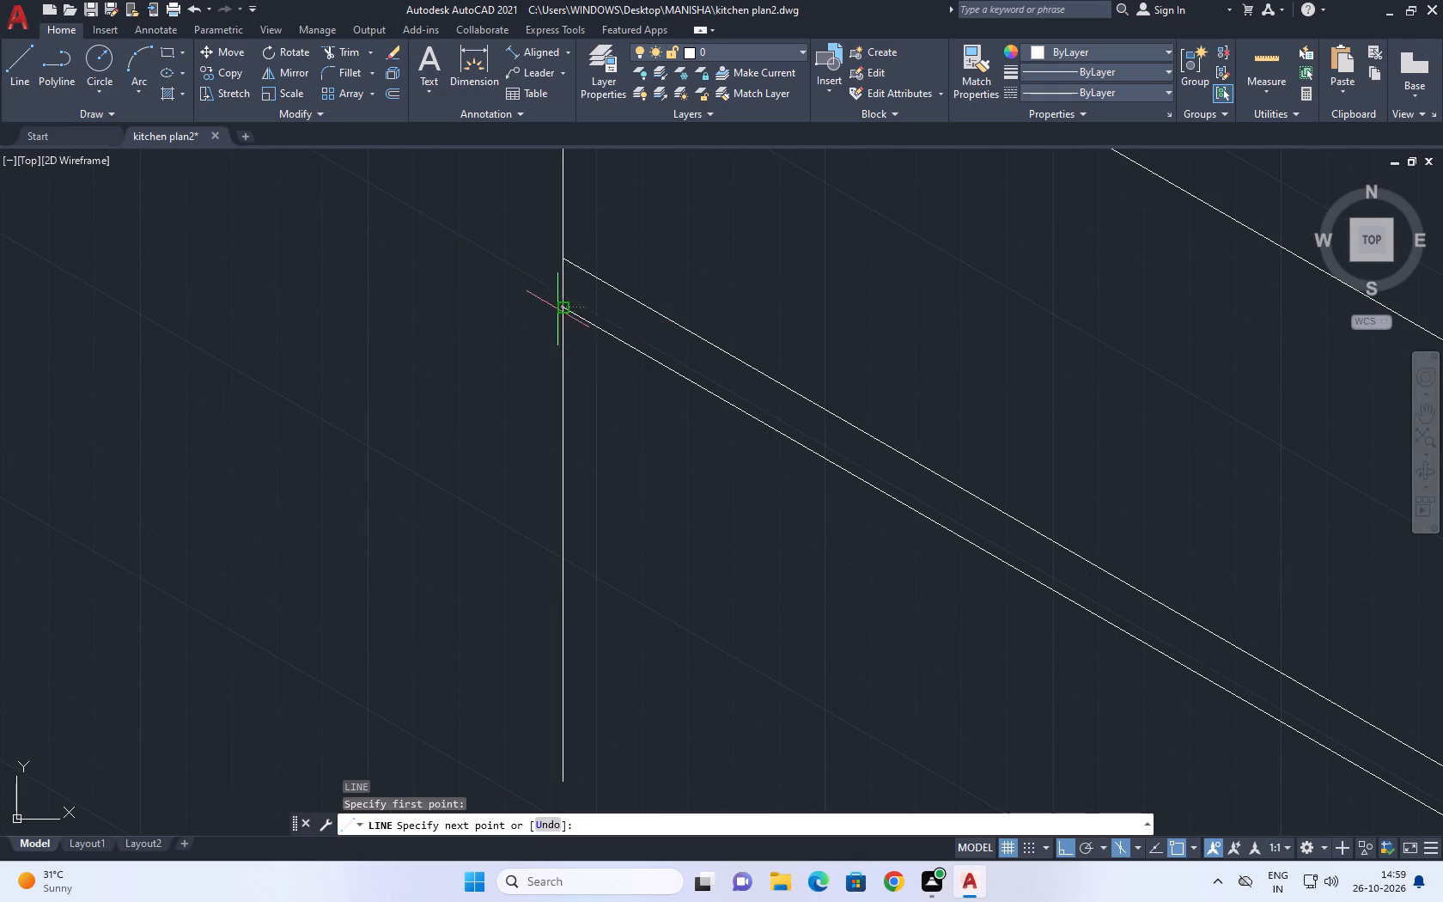
key("Escape")
Delete the leftover sloping line that extends beyond the 89-unit front face near its base.
scroll(556, 312, "down", 5)
middle_click_drag(610, 376, 617, 417)
scroll(653, 428, "up", 3)
middle_click_drag(691, 399, 687, 429)
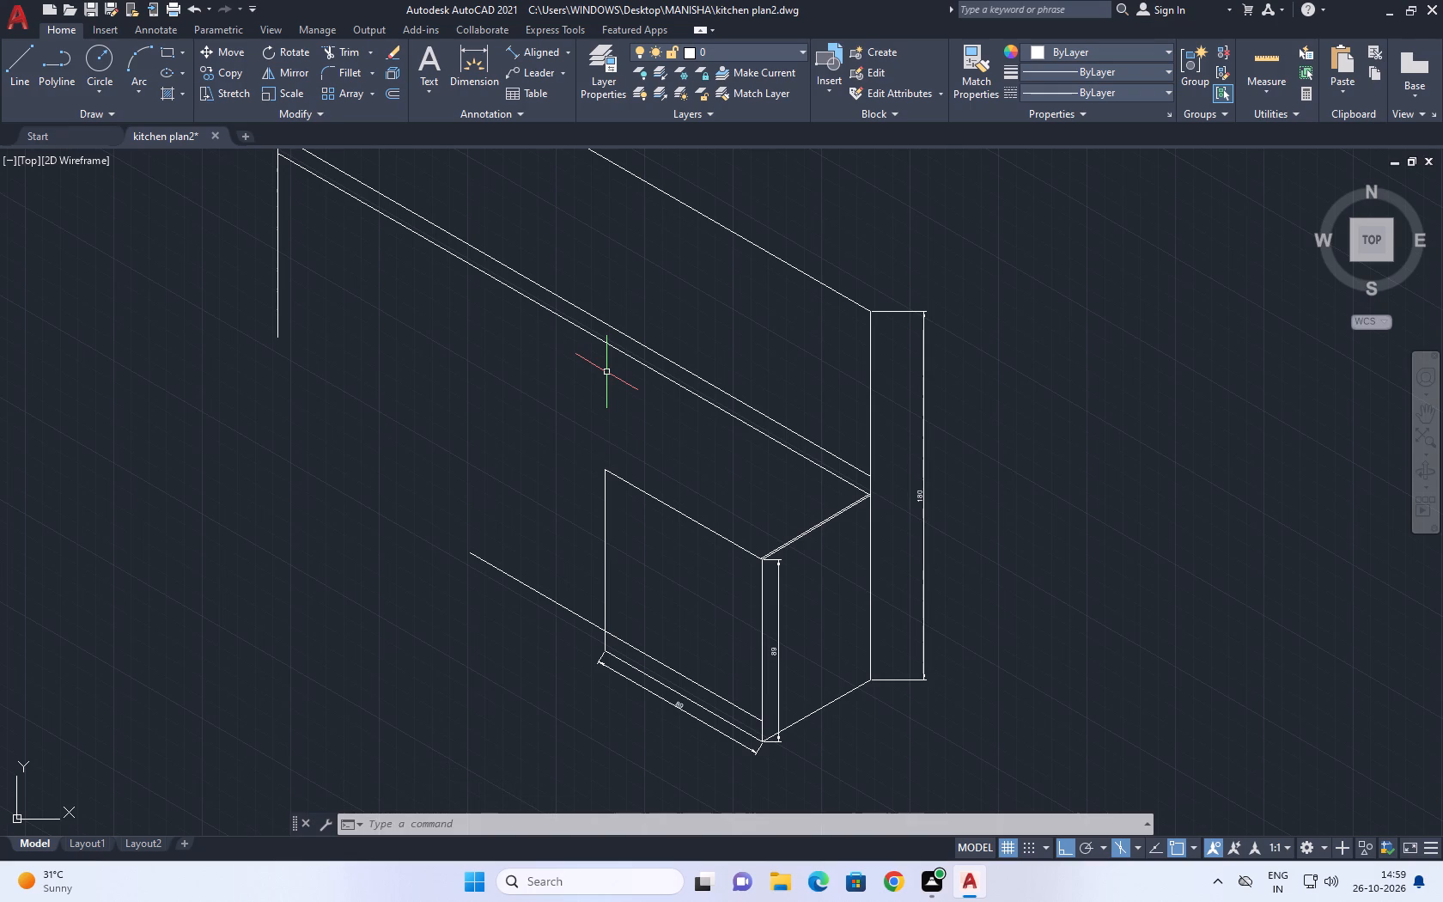
scroll(834, 493, "down", 2)
middle_click_drag(835, 488, 835, 494)
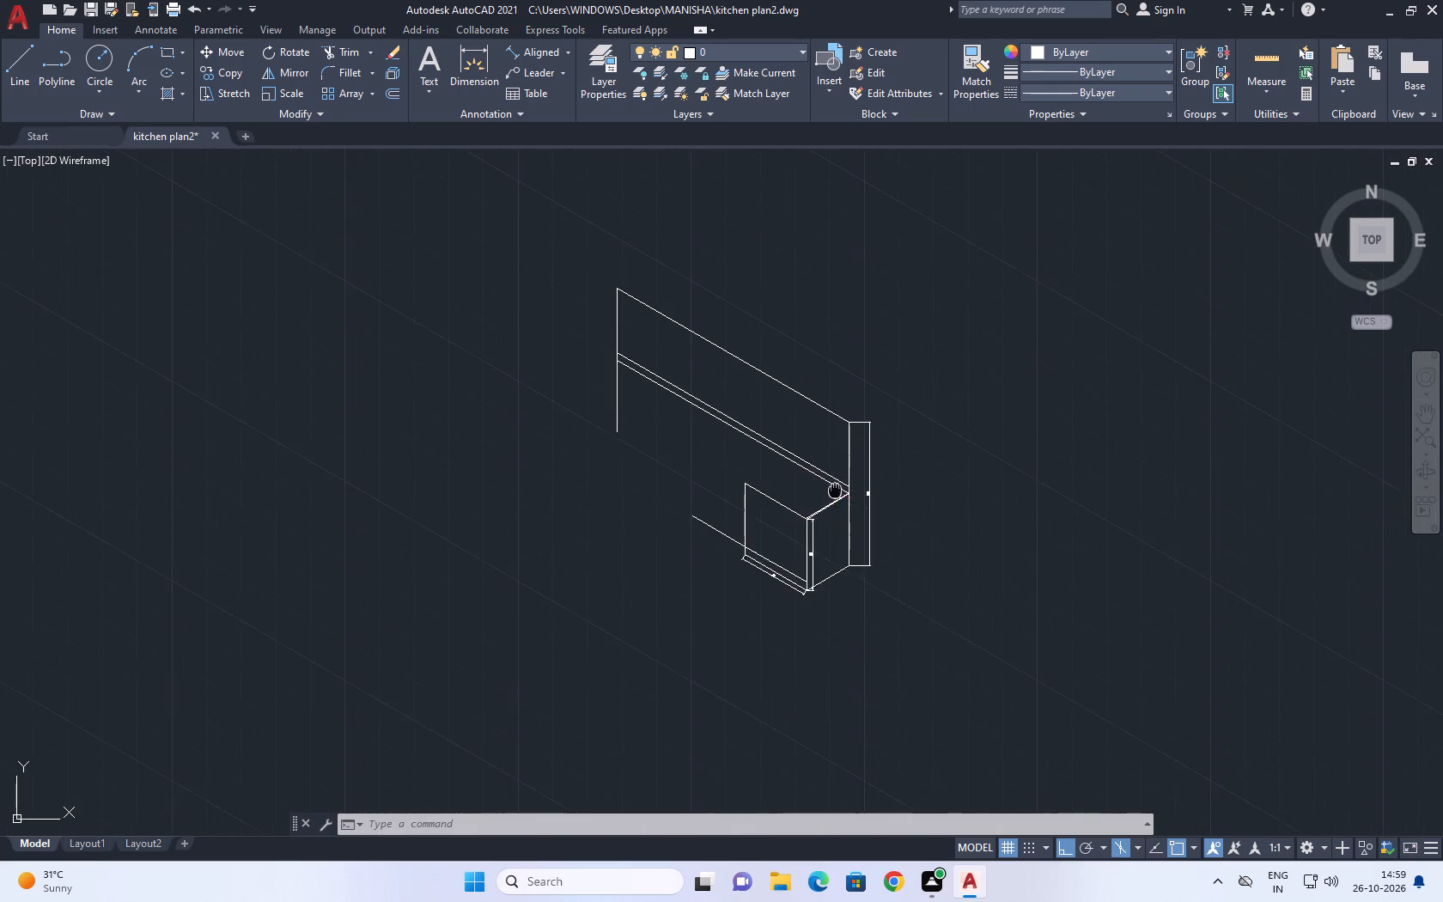
middle_click_drag(835, 494, 832, 536)
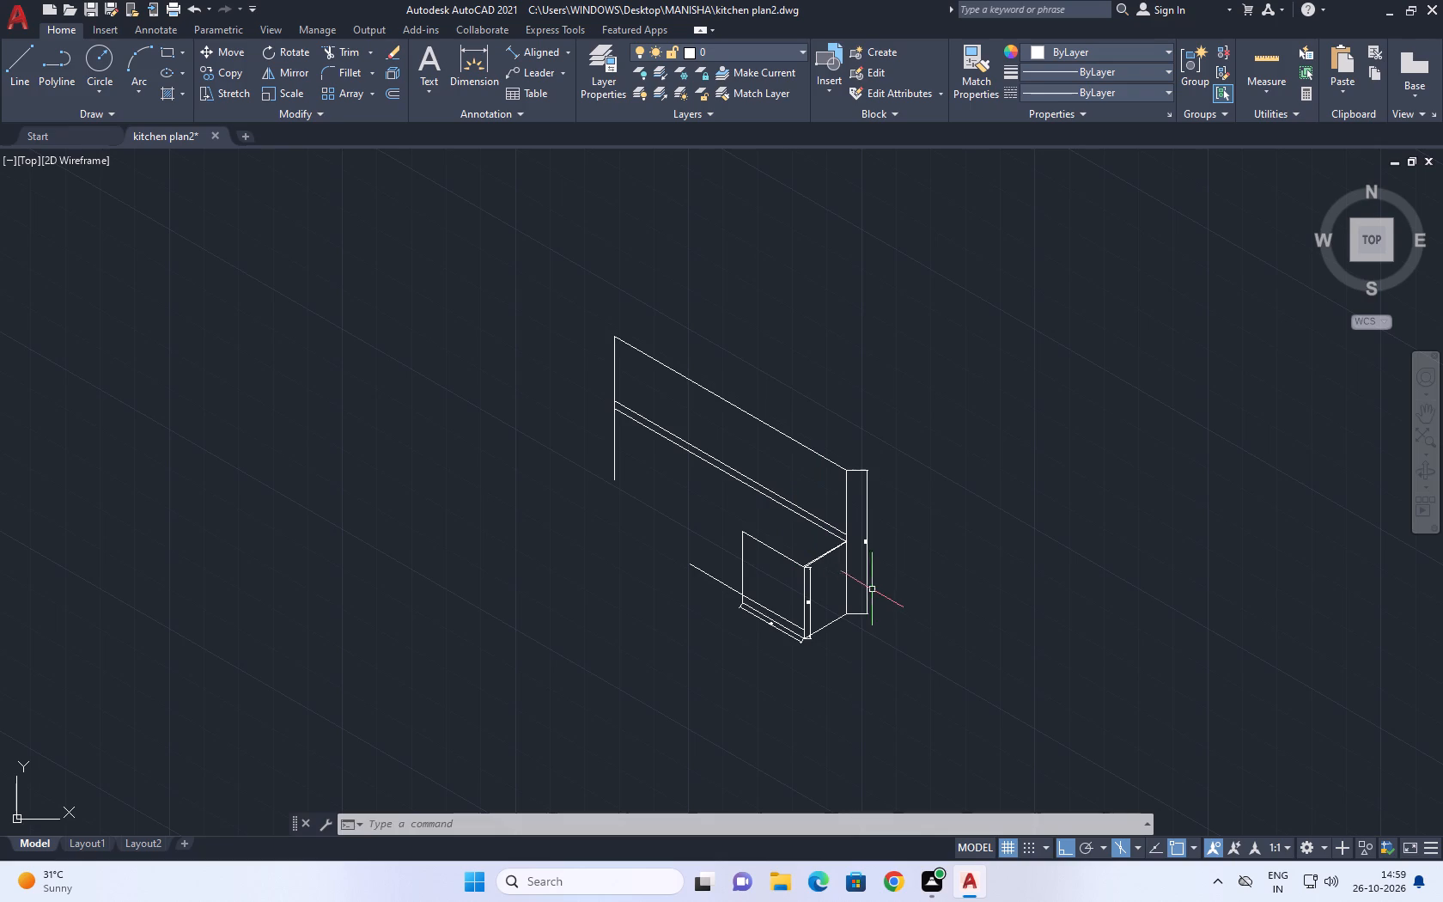
scroll(738, 614, "up", 3)
left_click(723, 526)
left_click(703, 539)
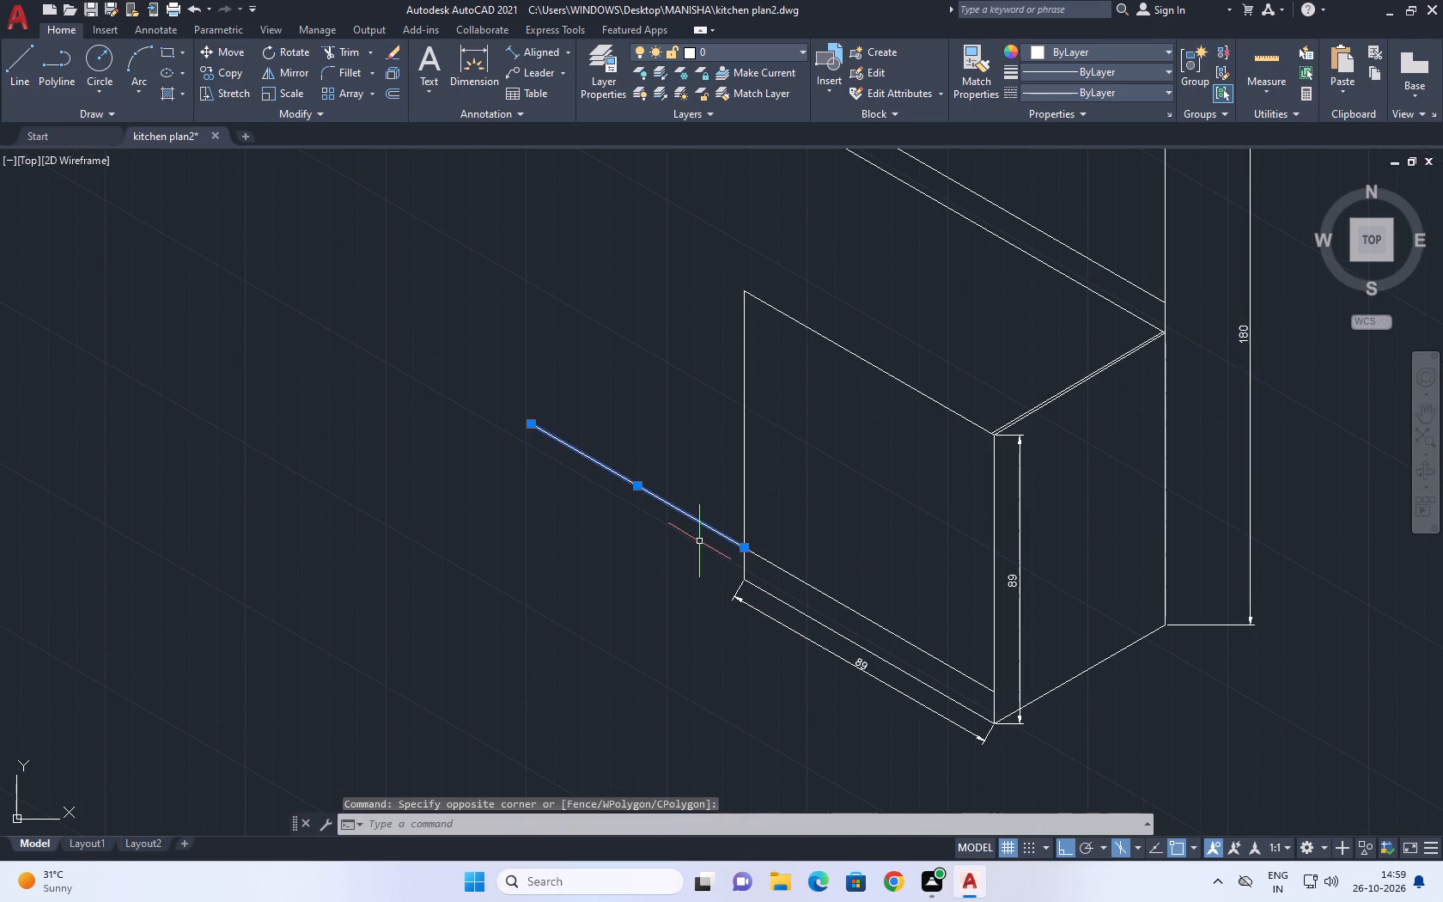
key("Delete")
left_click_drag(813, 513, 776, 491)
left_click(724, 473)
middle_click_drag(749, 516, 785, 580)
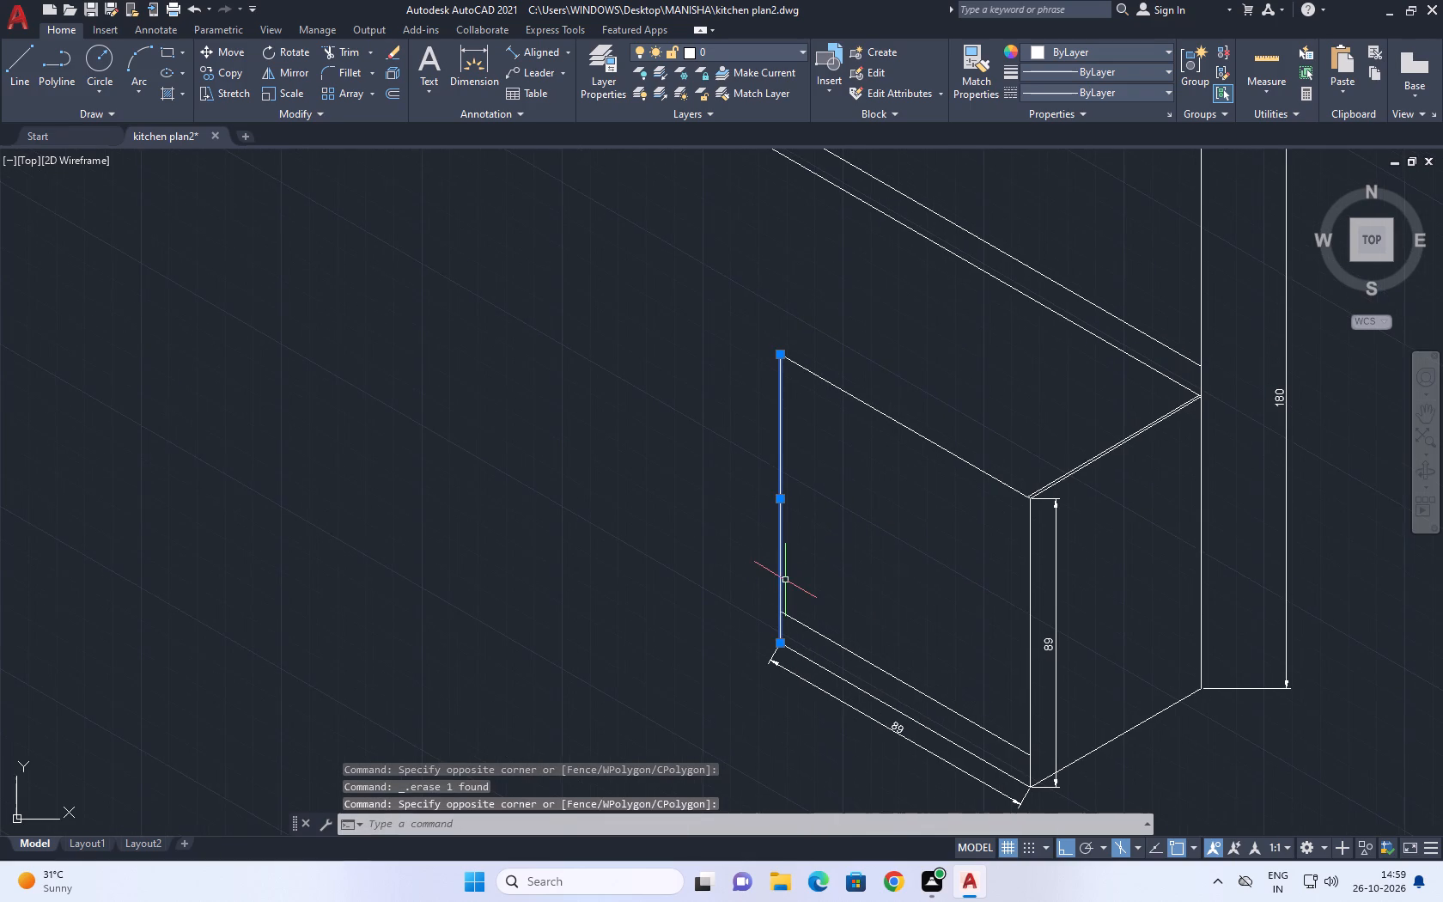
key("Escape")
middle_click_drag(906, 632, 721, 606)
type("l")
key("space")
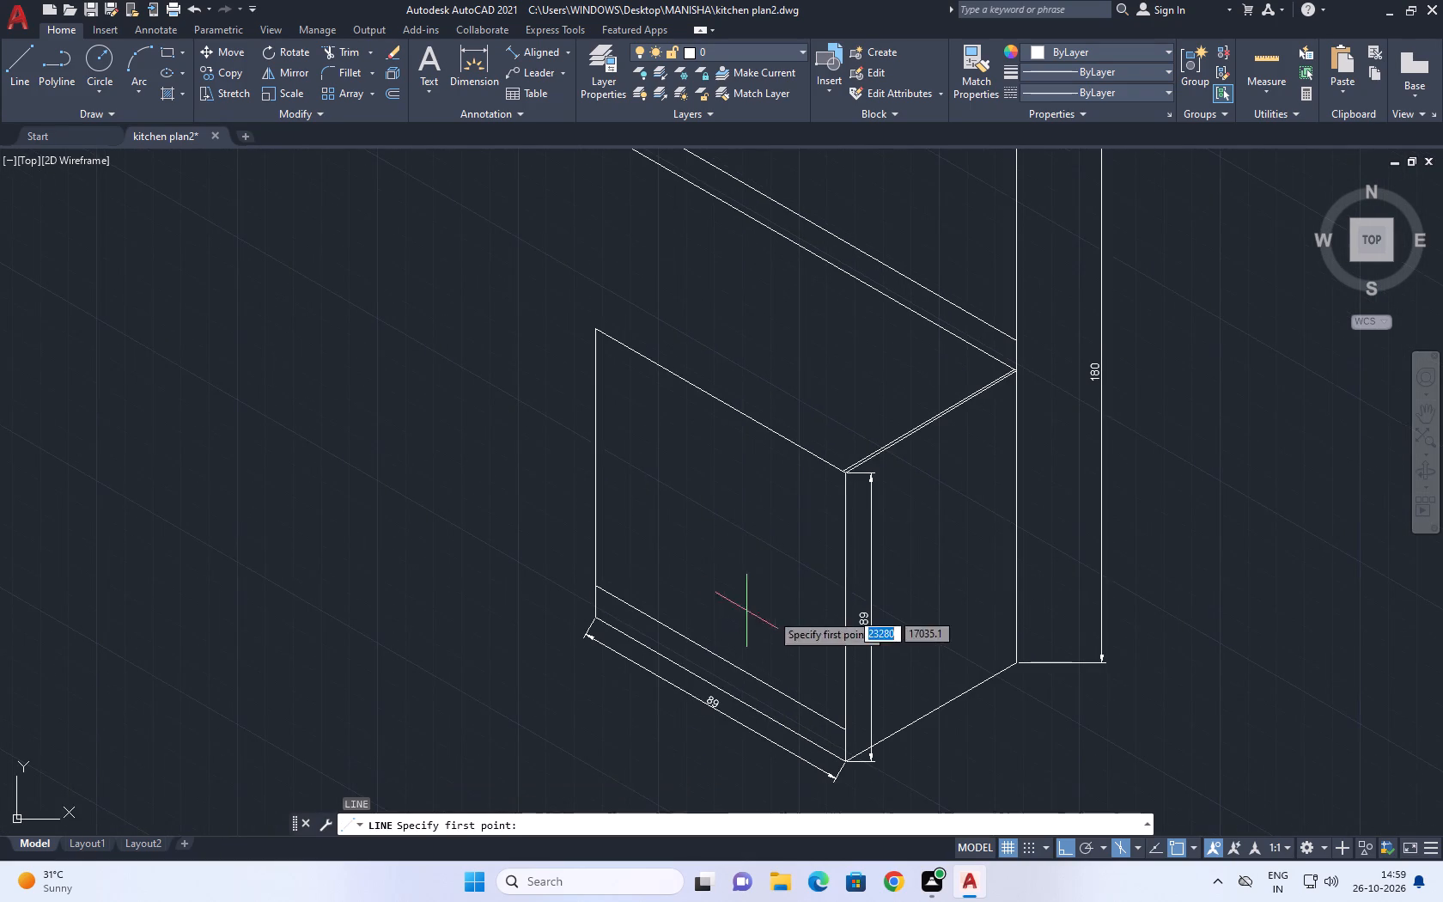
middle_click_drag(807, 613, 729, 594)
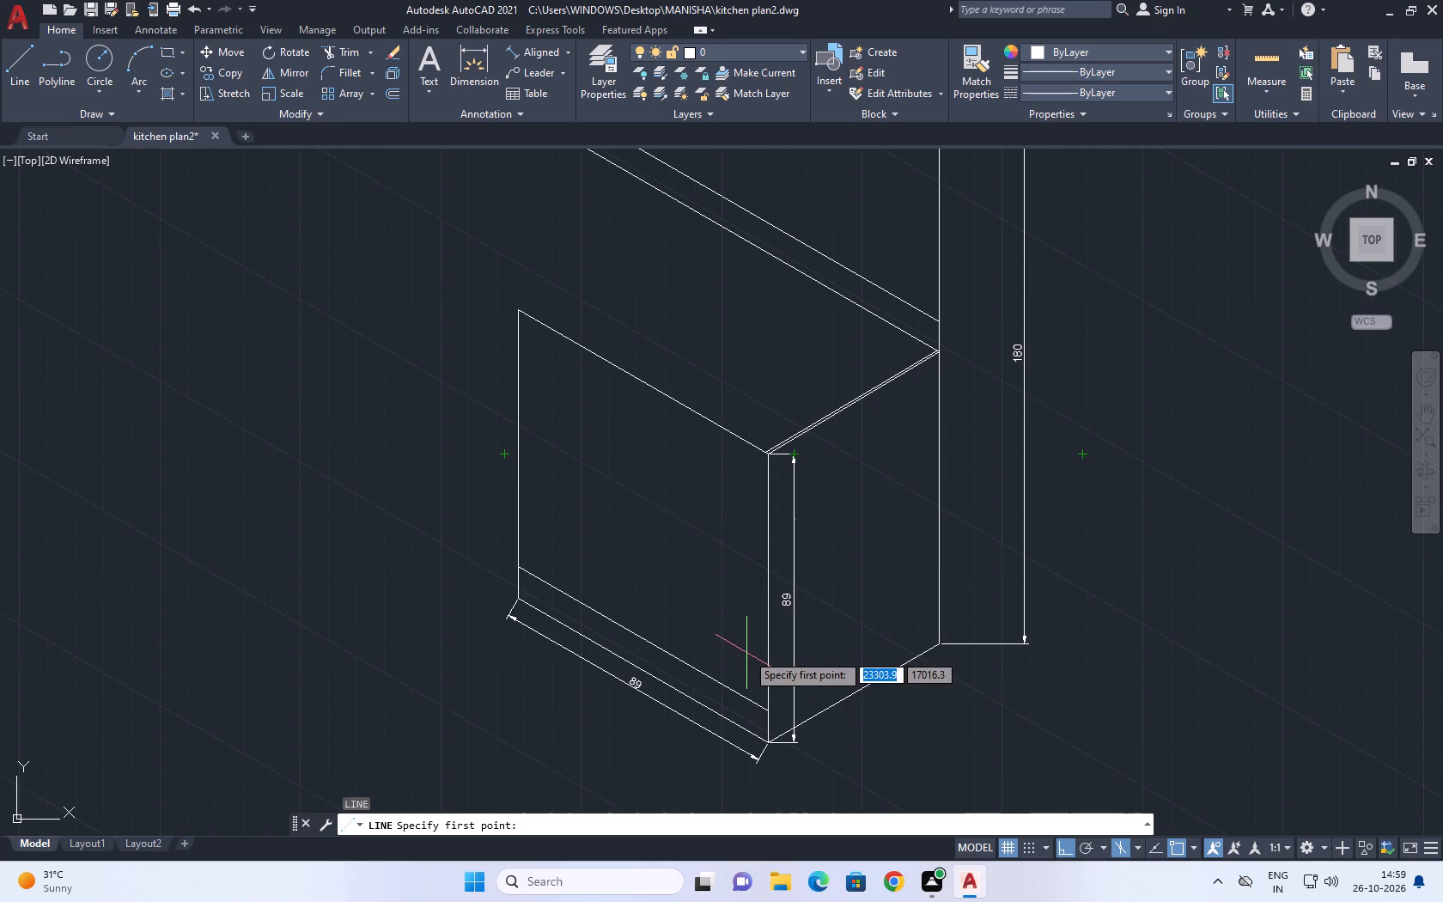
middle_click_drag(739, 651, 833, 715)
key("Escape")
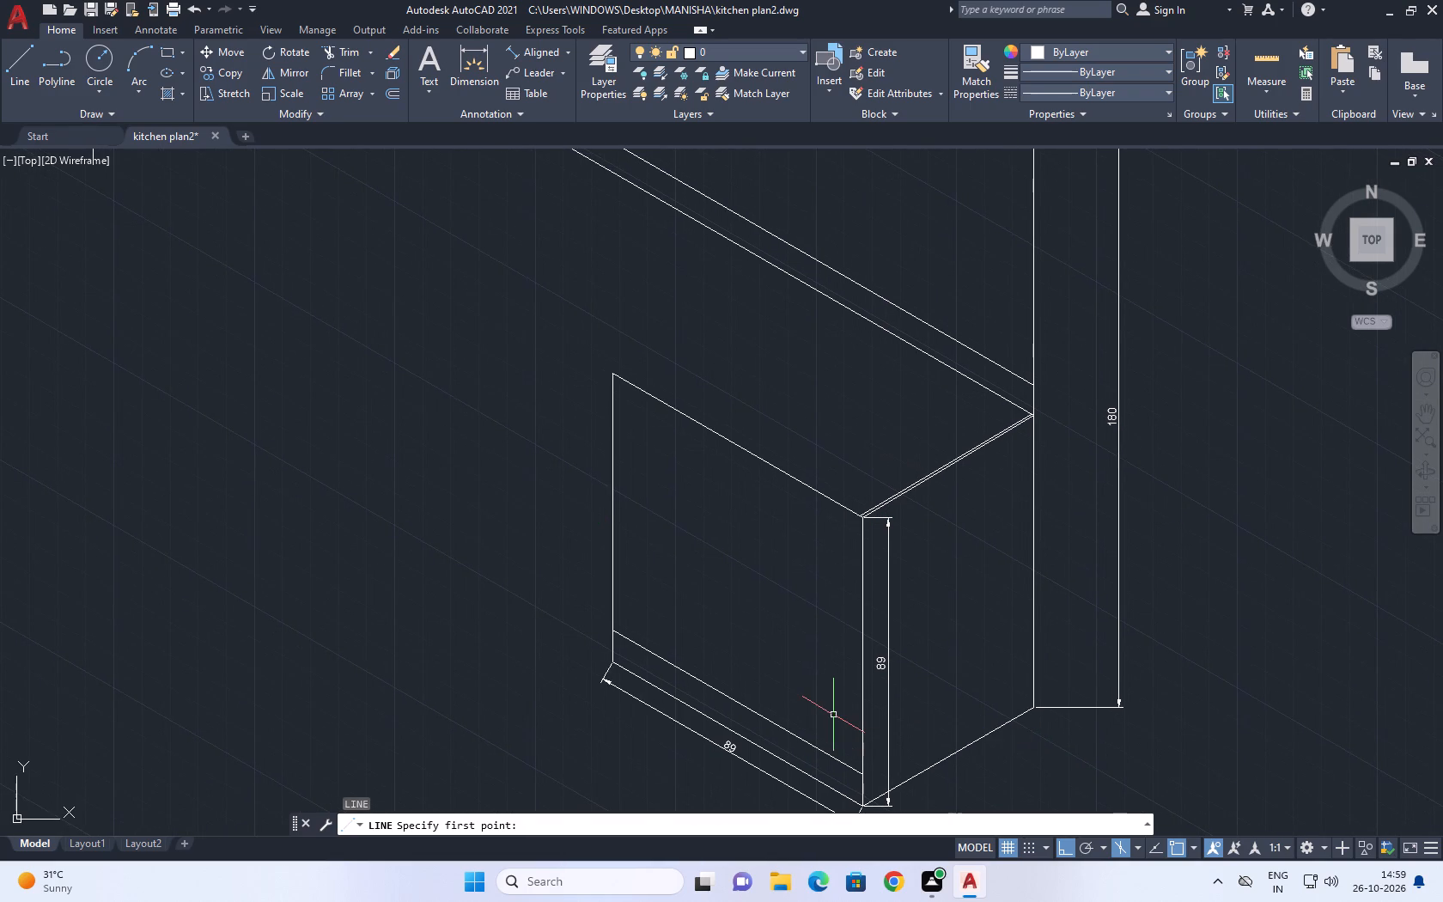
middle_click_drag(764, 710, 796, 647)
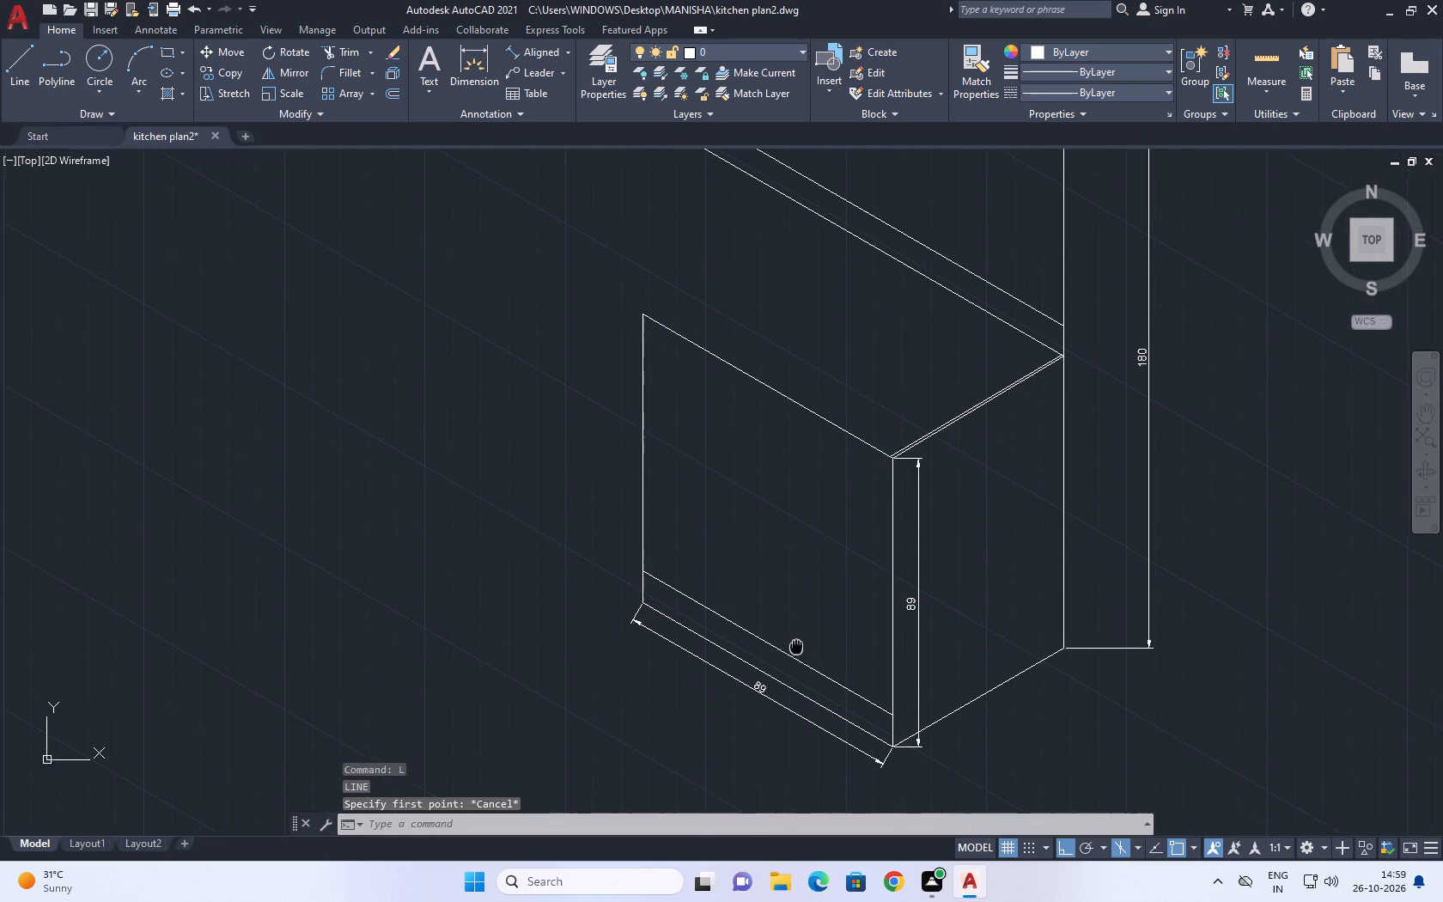
Draw a vertical line from the midpoint of the front face's inner bottom line up to its top edge.
type("l")
key("space")
left_click_drag(768, 641, 770, 621)
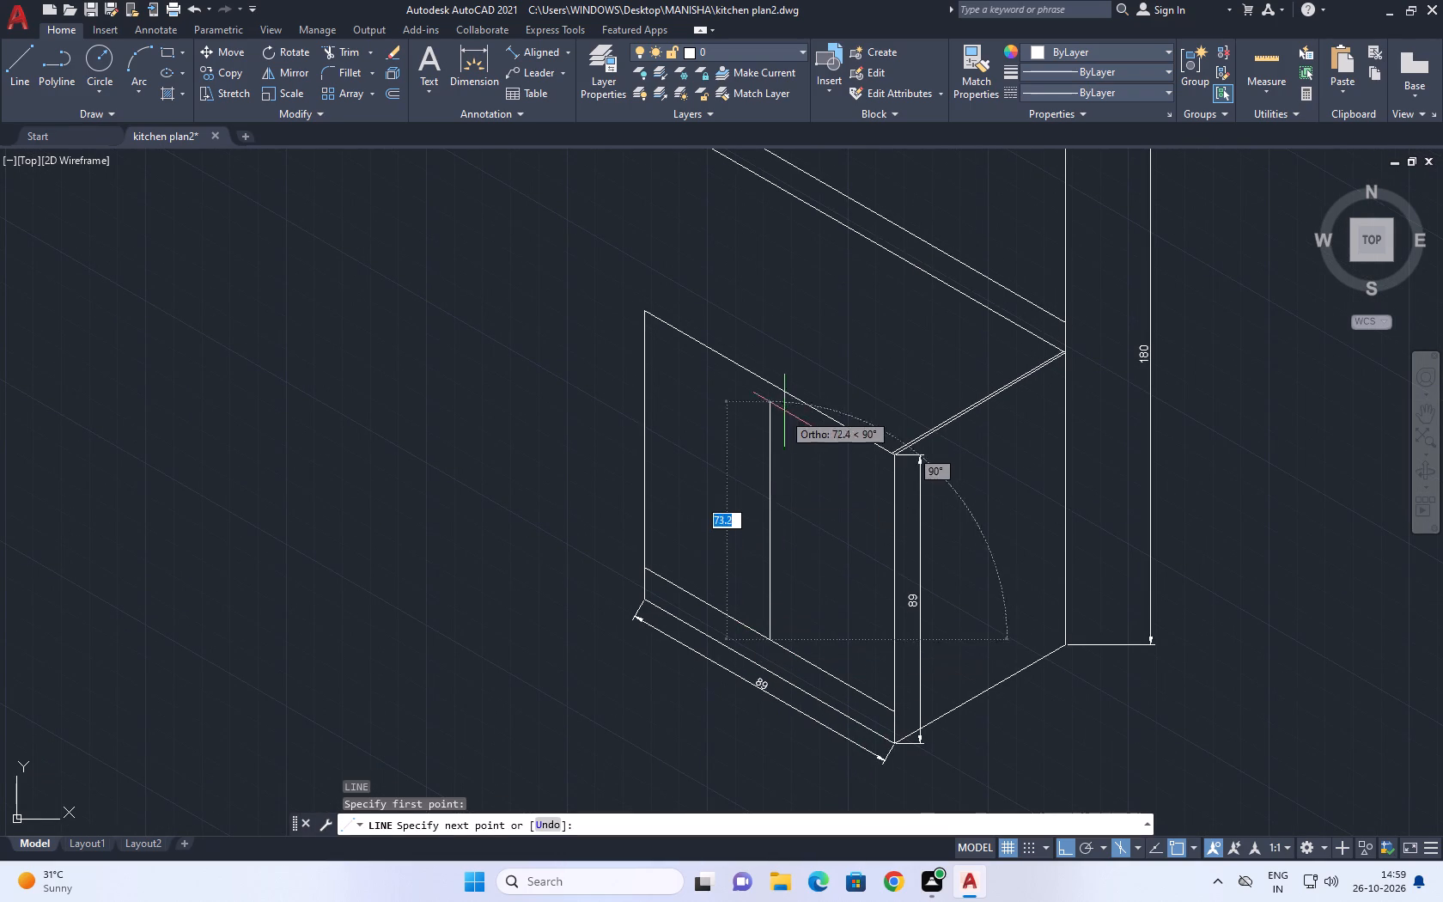
left_click(776, 388)
key("Escape")
Copy the front face's middle vertical 76 units along the 150° isometric direction, past the face's far edge.
left_click_drag(775, 491, 746, 480)
left_click(701, 454)
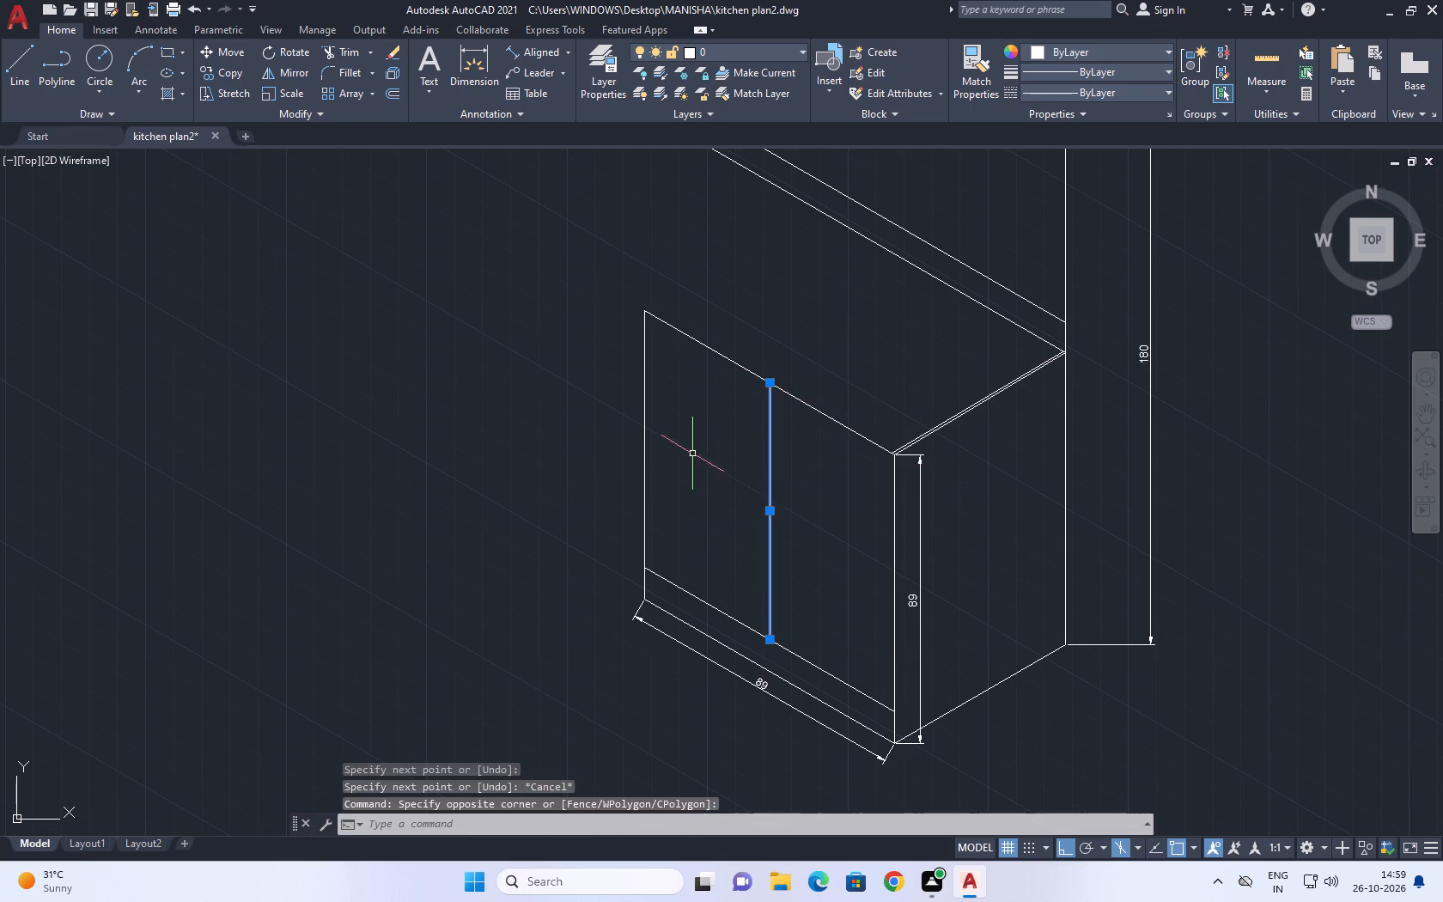
middle_click_drag(694, 466, 750, 507)
key("c")
key("o")
key("space")
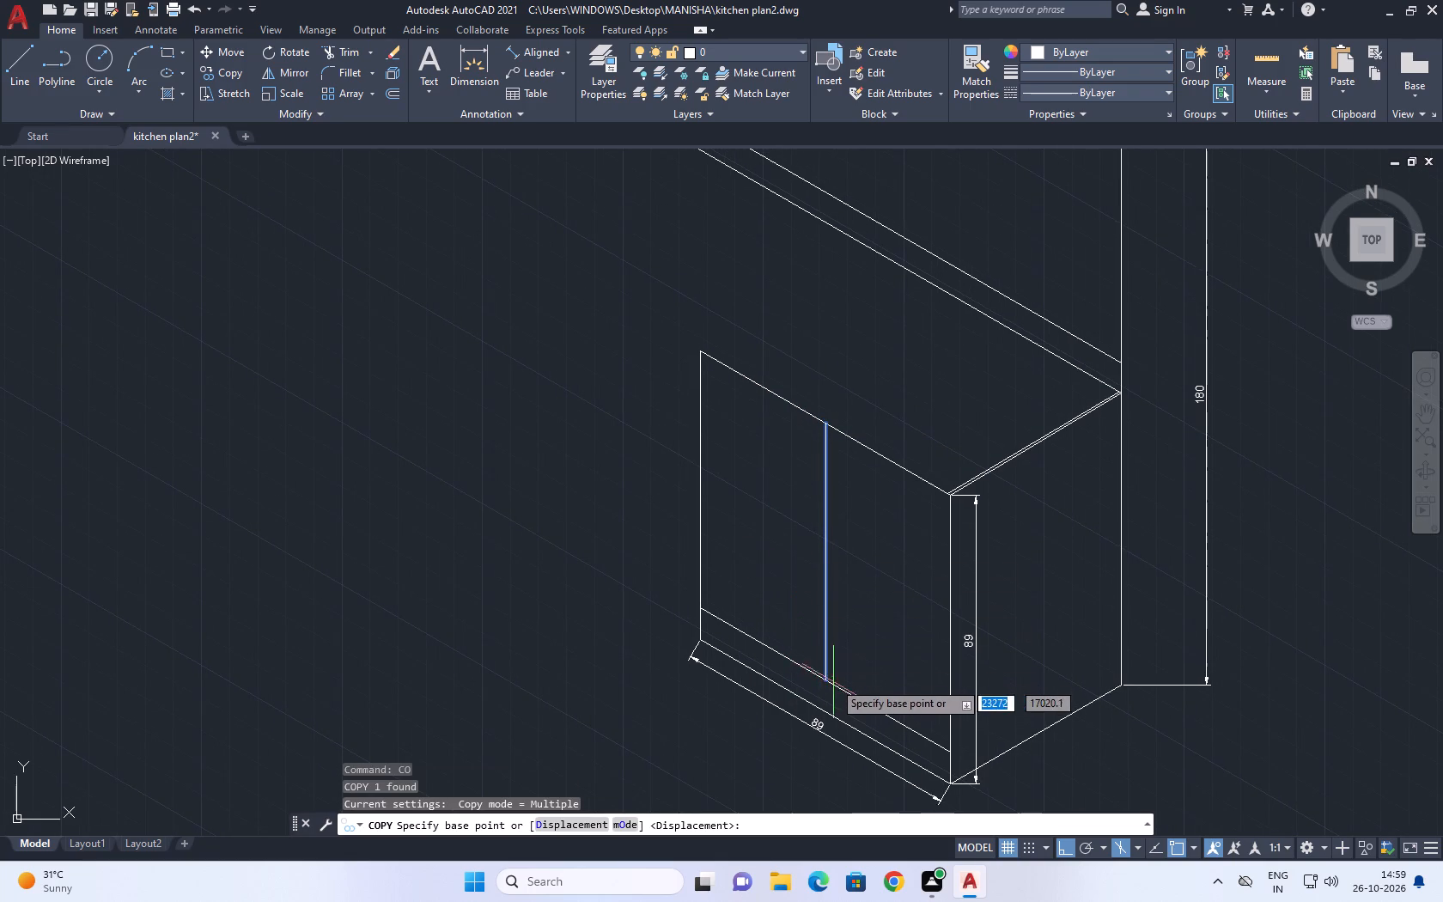
left_click(822, 677)
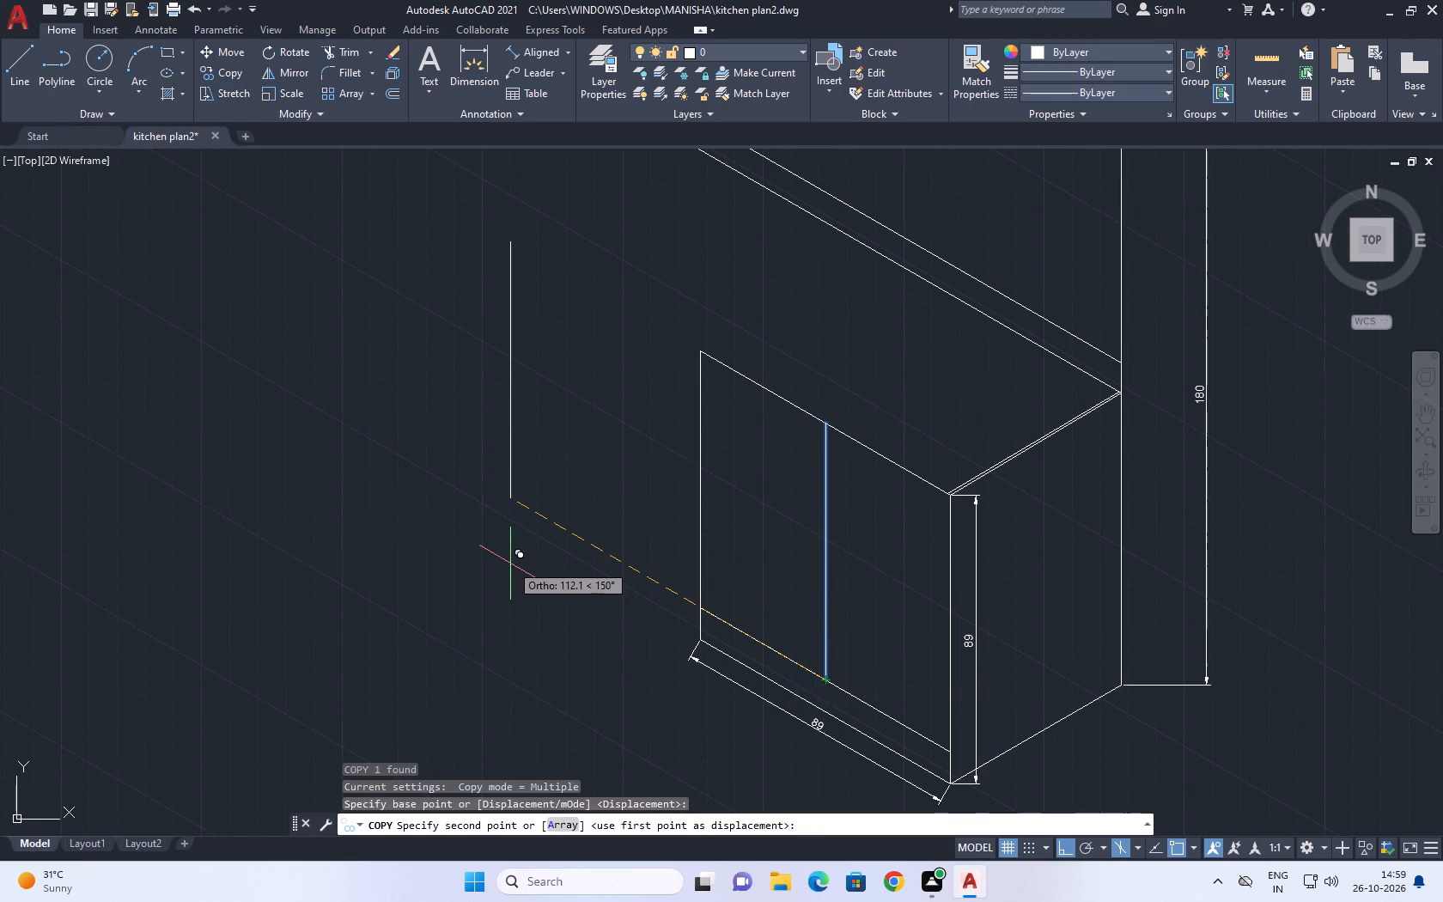
type("76")
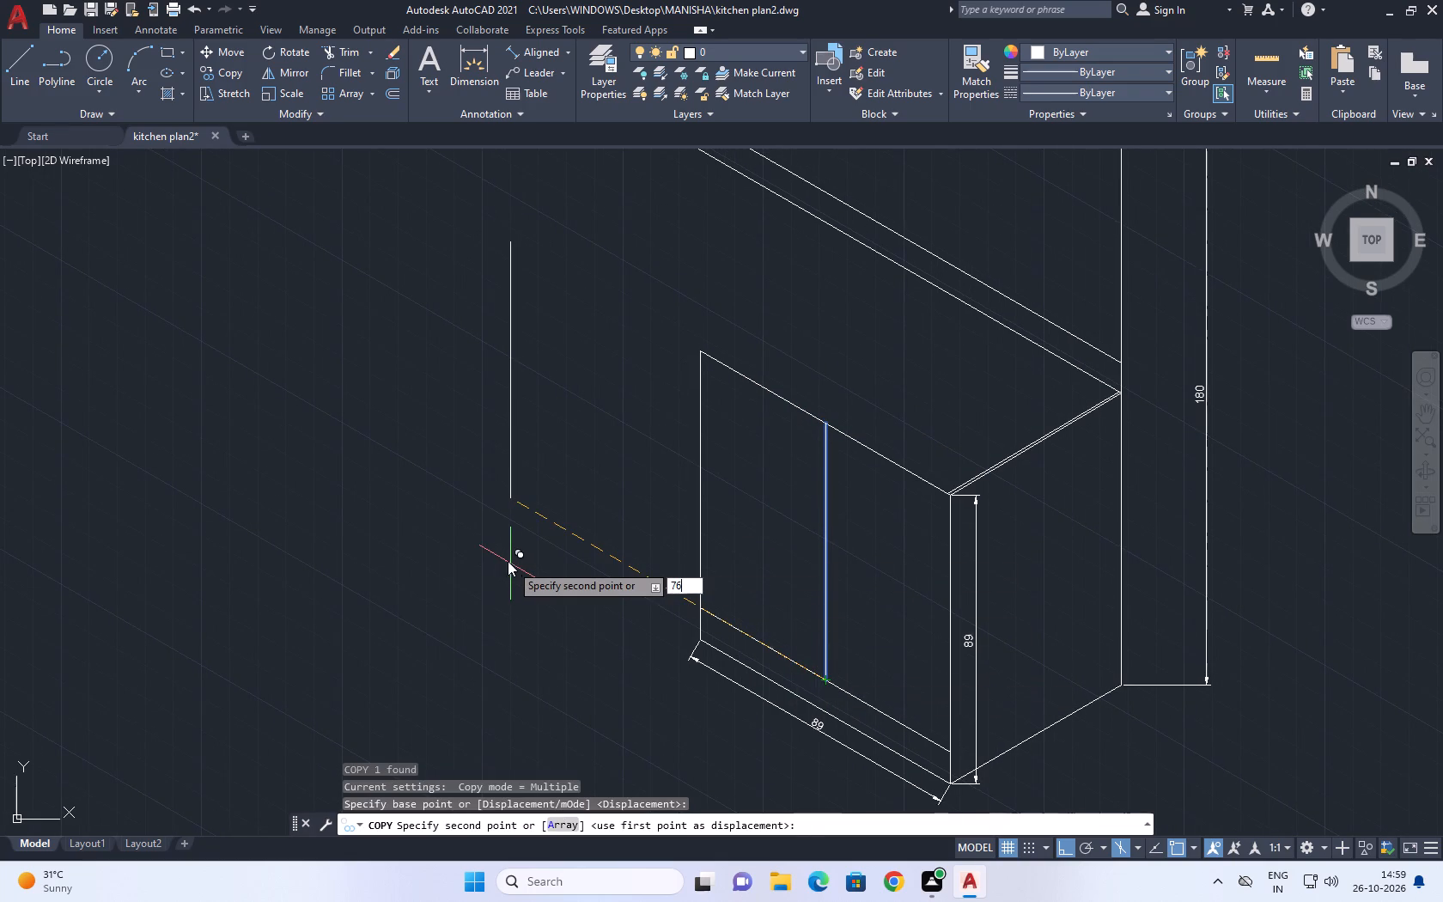
key("Return")
key("Escape")
Delete the front face's original far vertical edge, between the middle vertical and its 76-unit copy.
middle_click_drag(709, 640, 600, 576)
left_click_drag(612, 460, 600, 448)
left_click_drag(581, 419, 575, 411)
middle_click_drag(604, 452, 625, 496)
key("Delete")
middle_click_drag(657, 499, 678, 569)
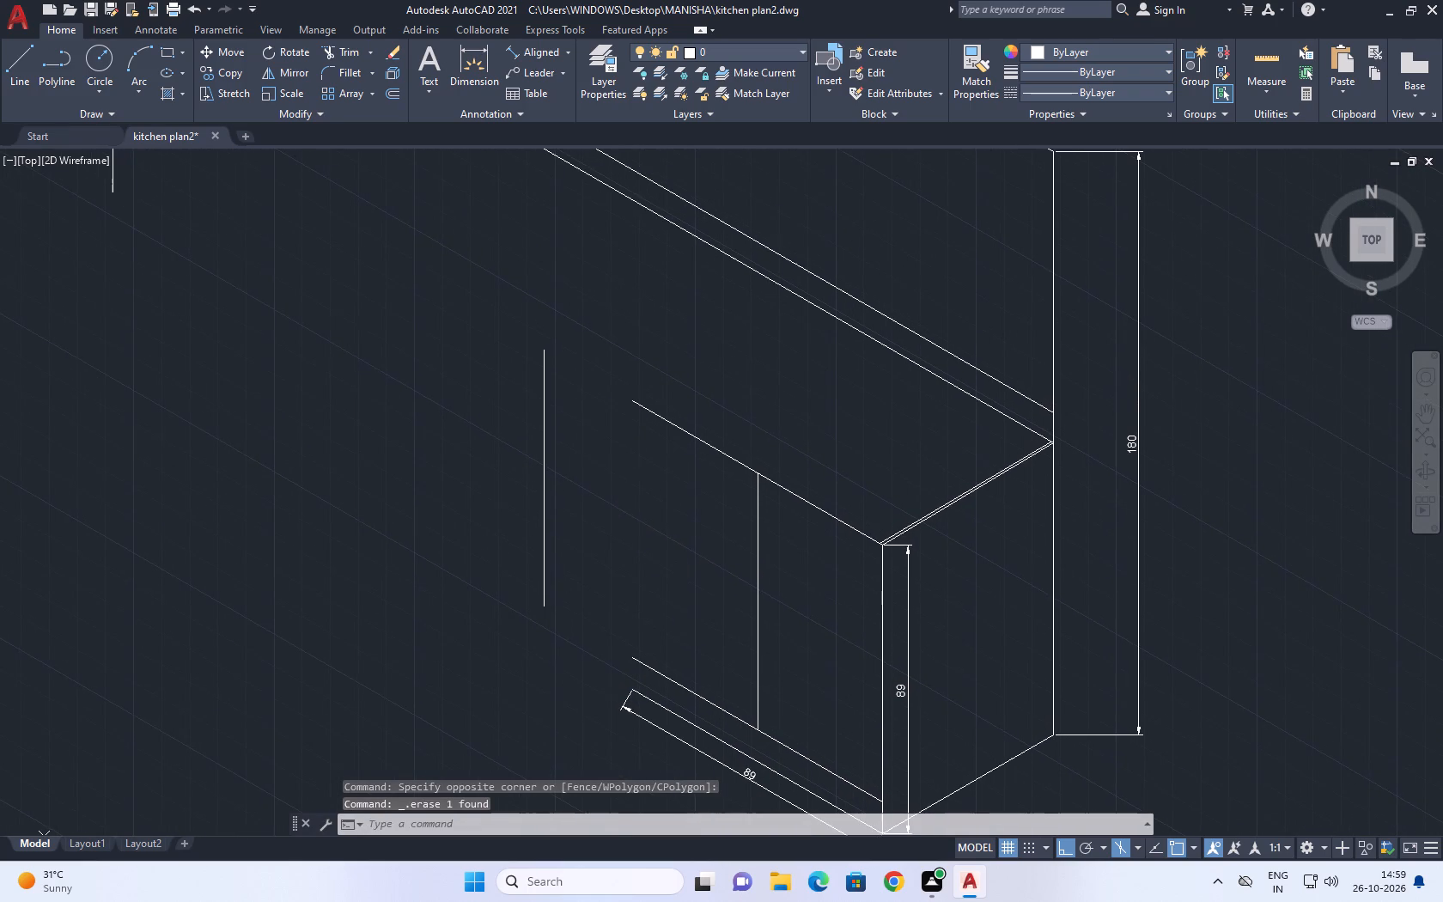
Extend the front face's top edge and inner bottom line to meet the copied vertical.
key("w")
key("Escape")
type("ex")
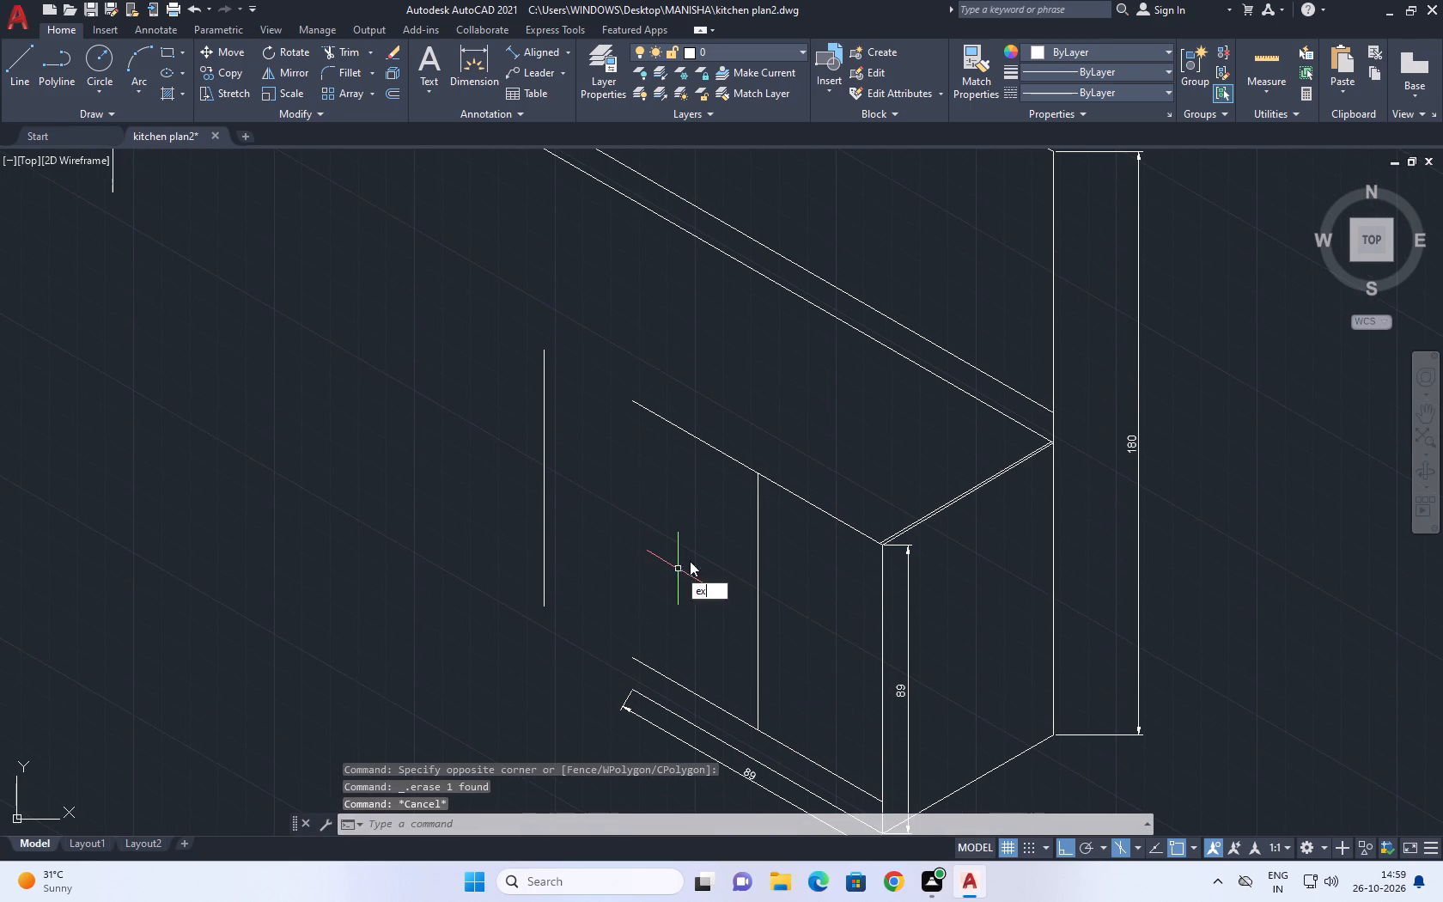
key("space")
left_click_drag(732, 391, 709, 428)
left_click(668, 485)
left_click(714, 417)
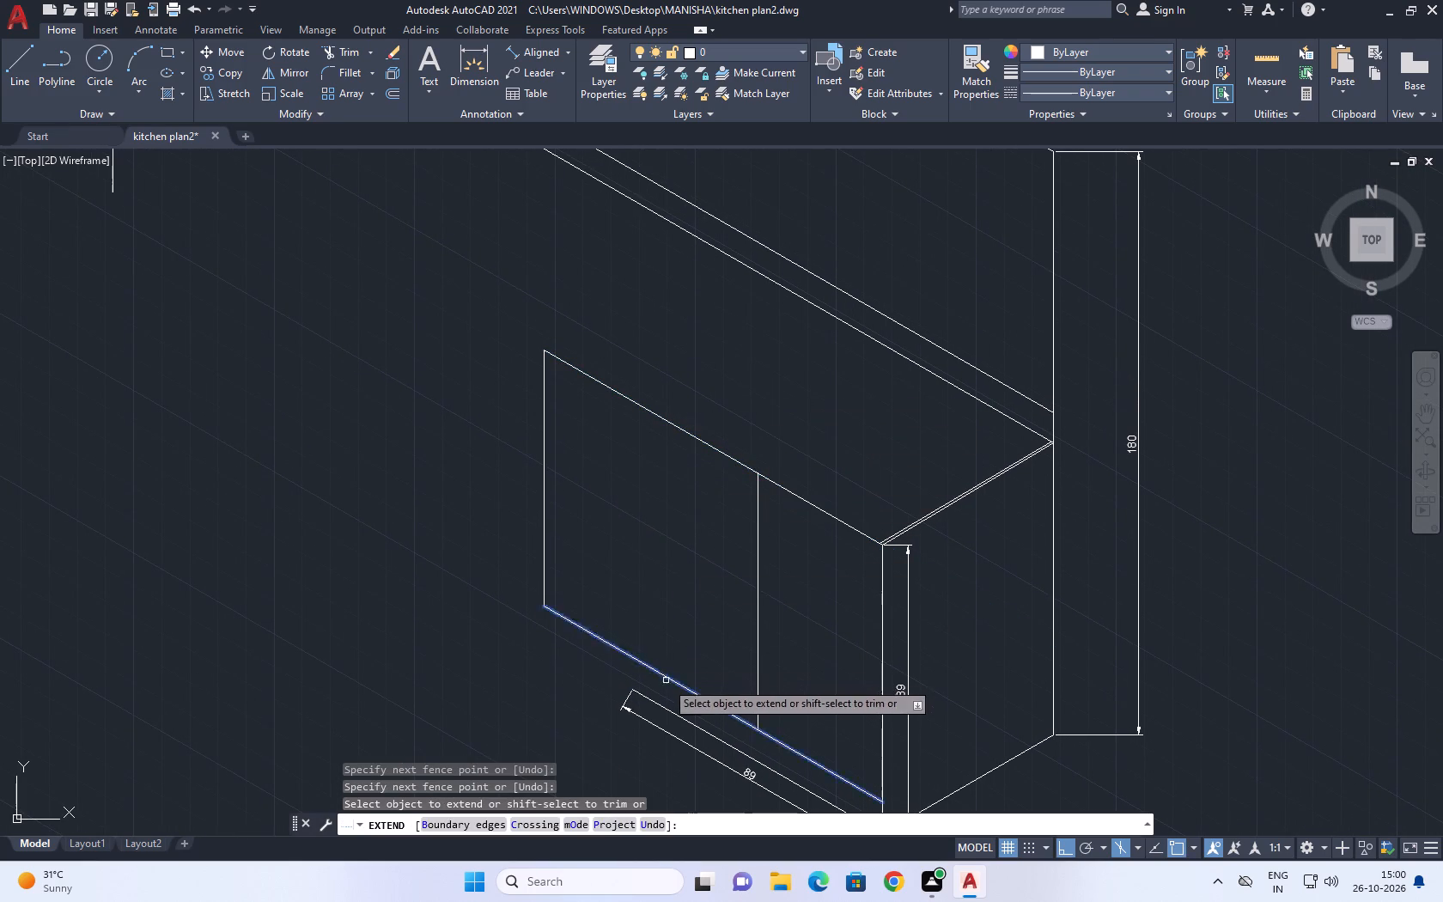
left_click(665, 682)
left_click(651, 643)
key("Escape")
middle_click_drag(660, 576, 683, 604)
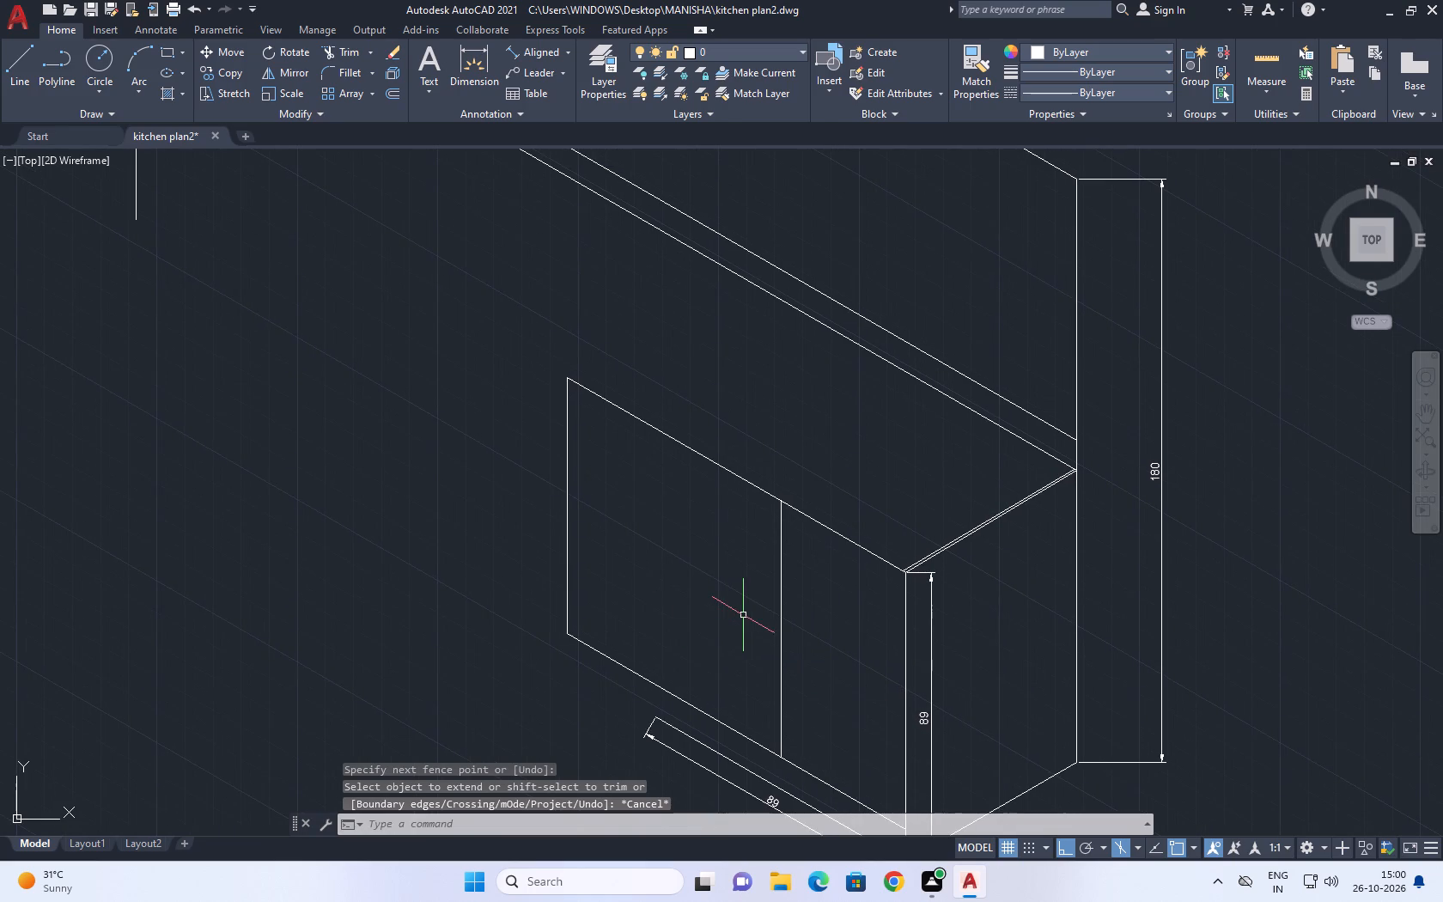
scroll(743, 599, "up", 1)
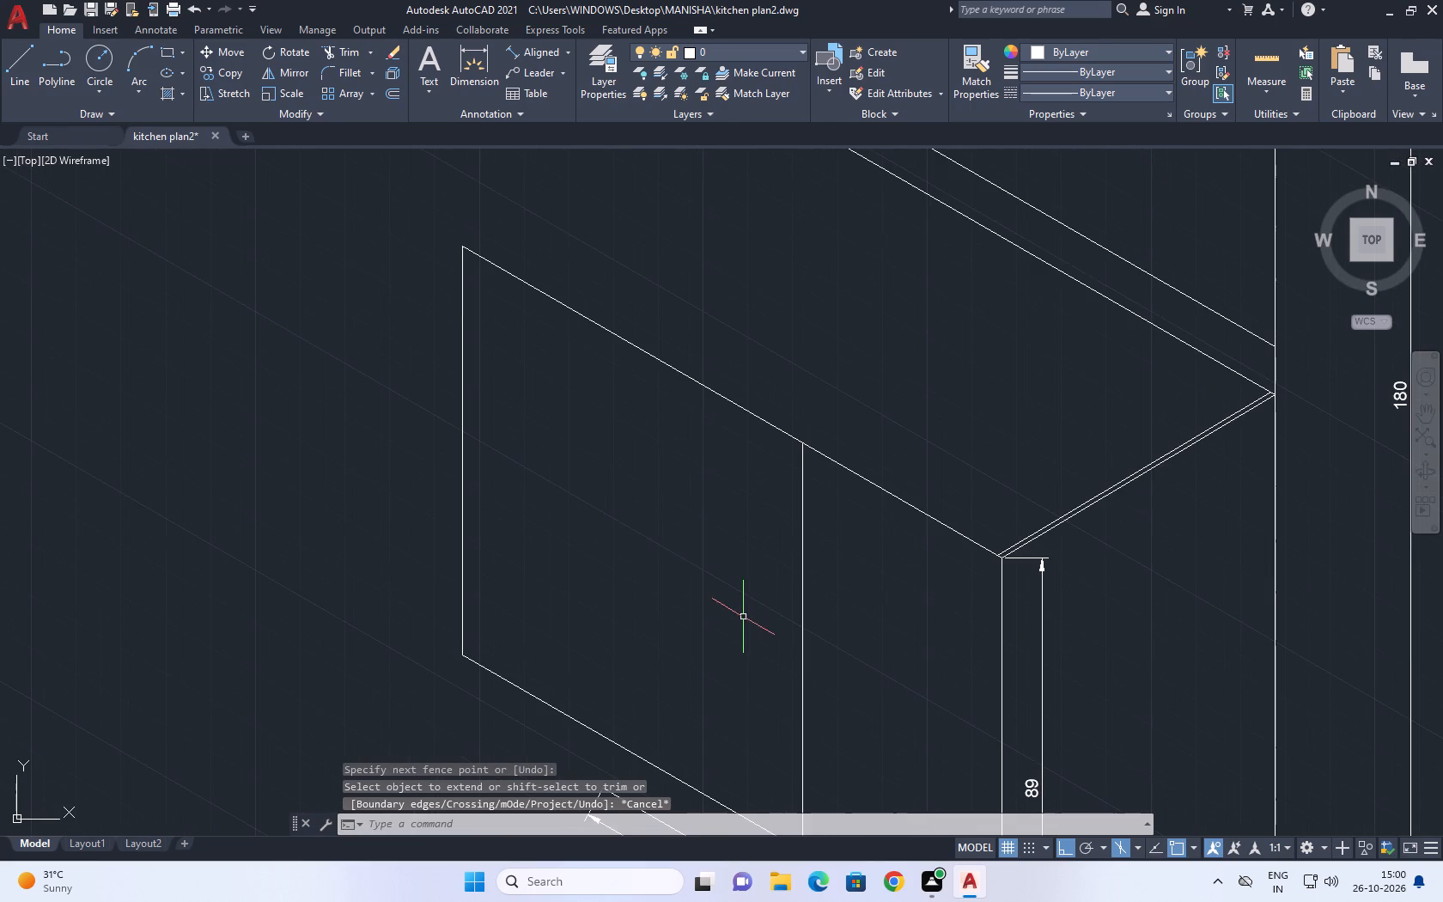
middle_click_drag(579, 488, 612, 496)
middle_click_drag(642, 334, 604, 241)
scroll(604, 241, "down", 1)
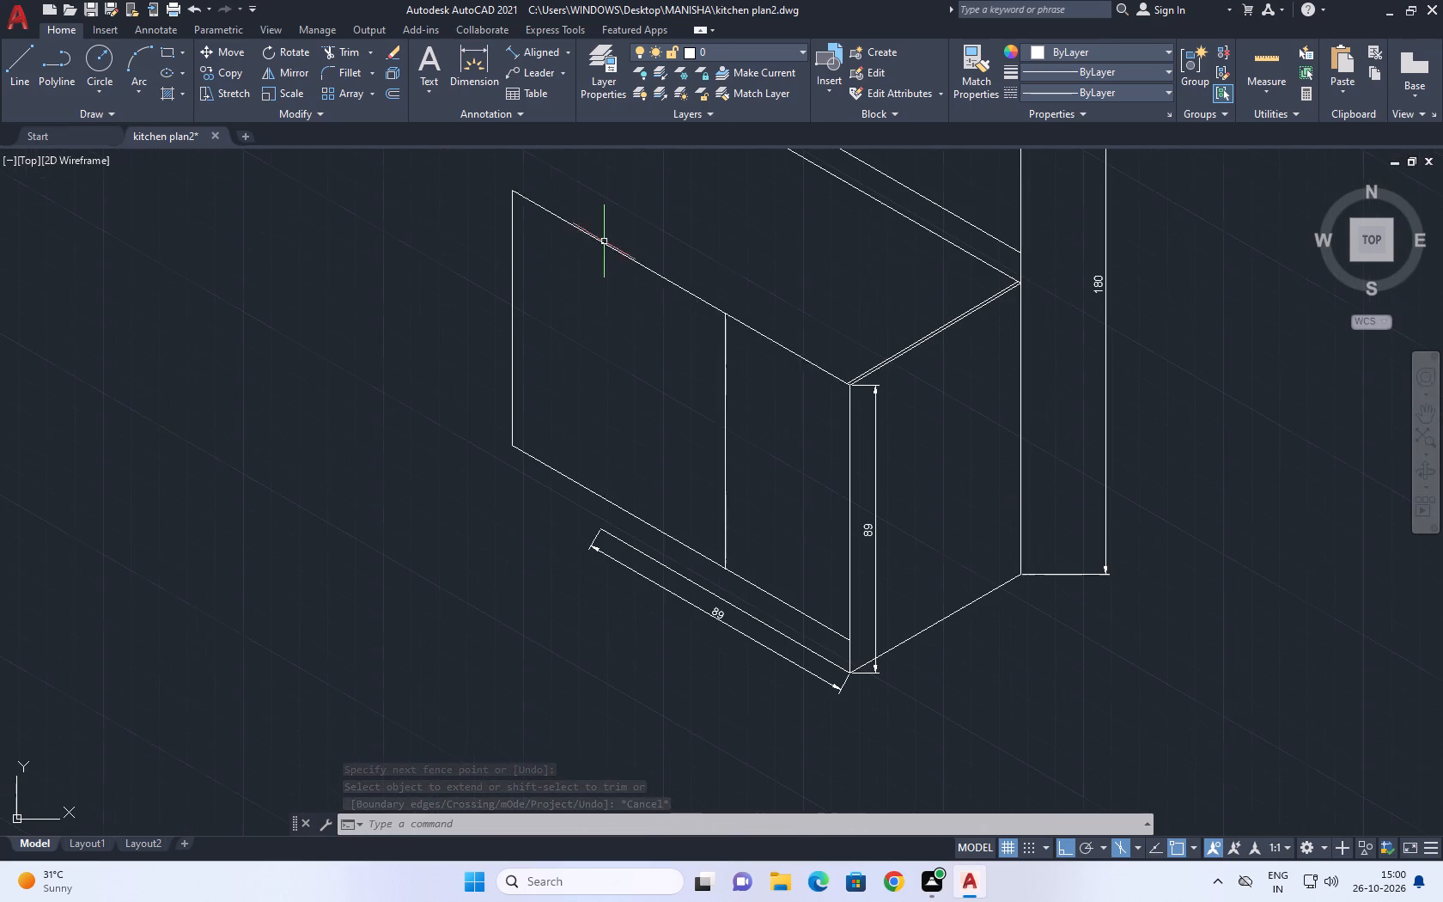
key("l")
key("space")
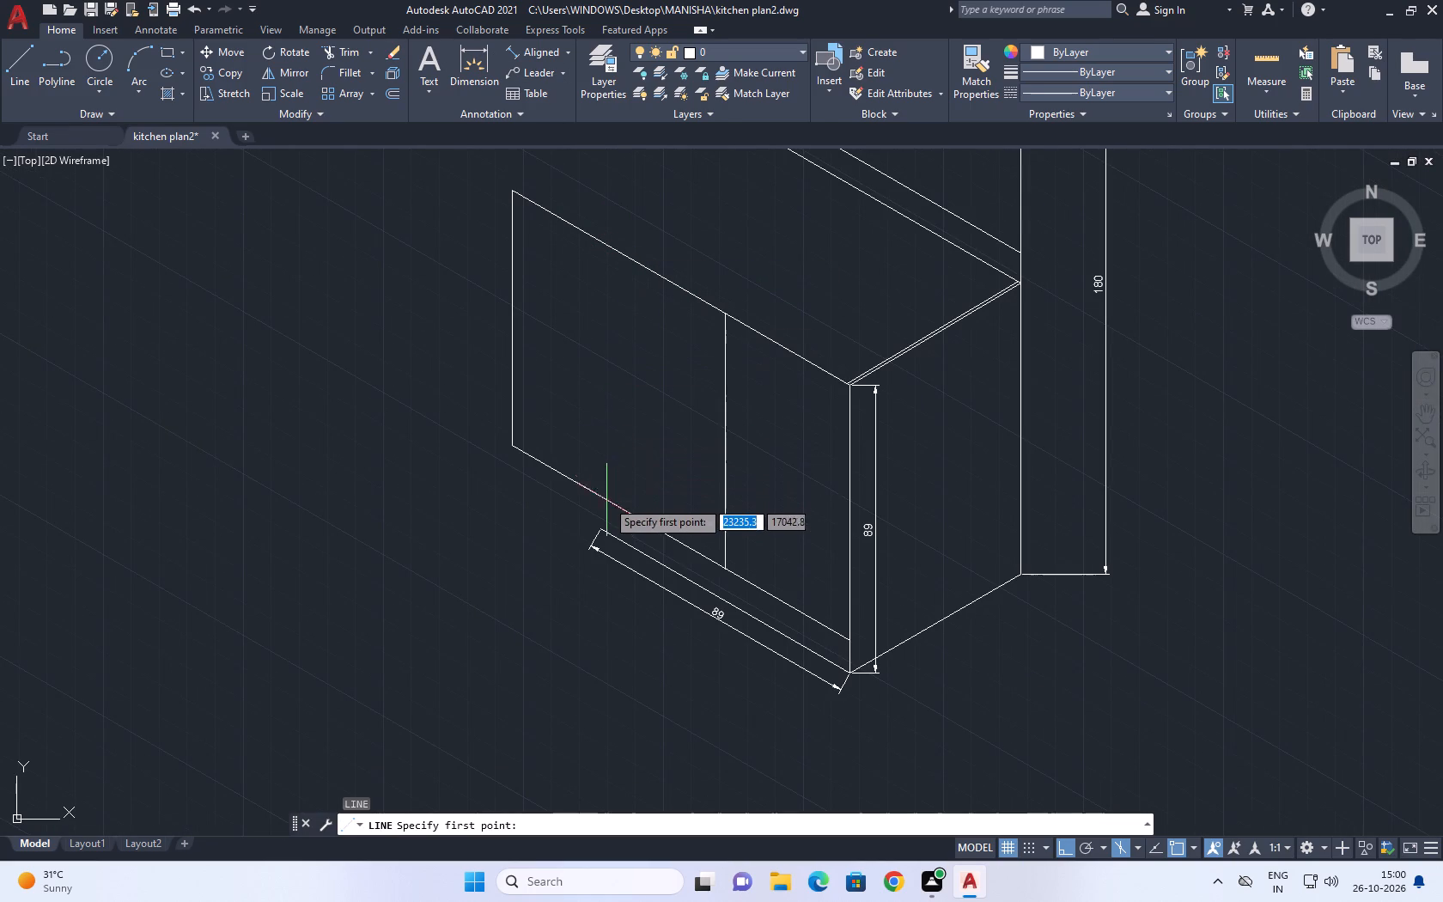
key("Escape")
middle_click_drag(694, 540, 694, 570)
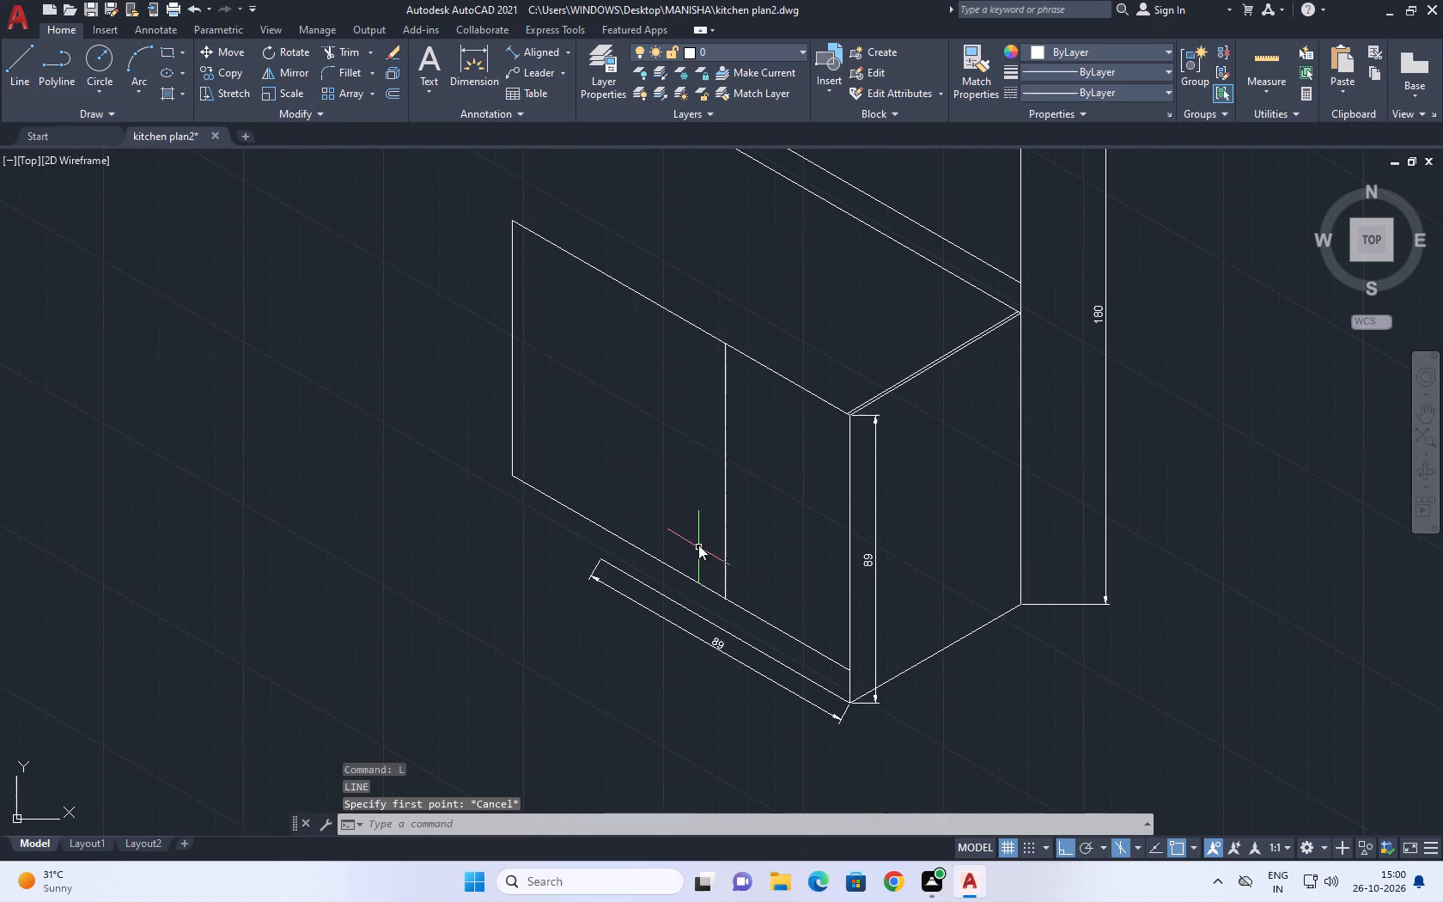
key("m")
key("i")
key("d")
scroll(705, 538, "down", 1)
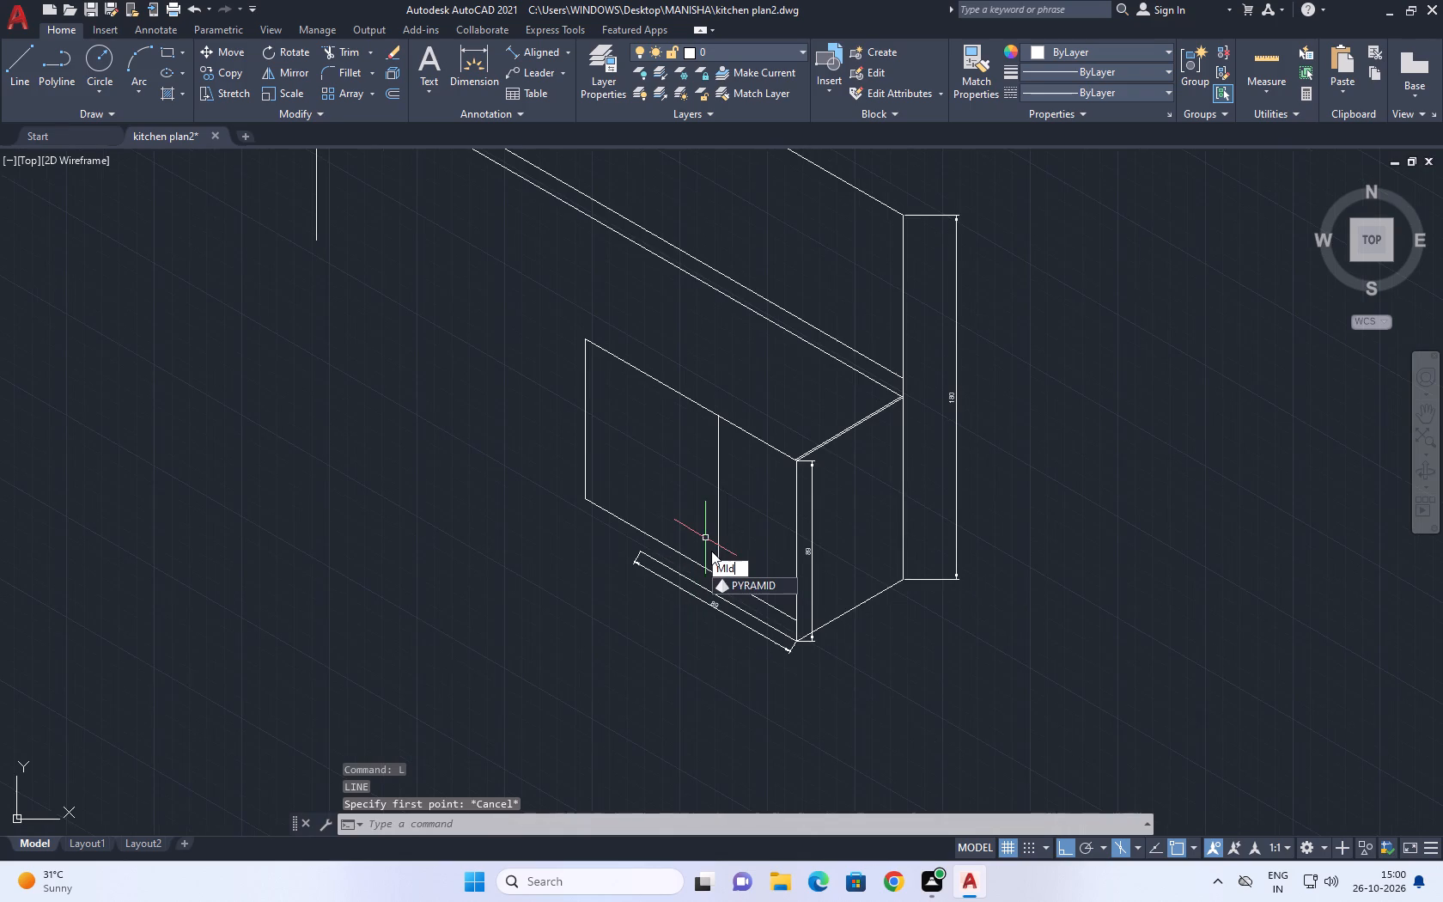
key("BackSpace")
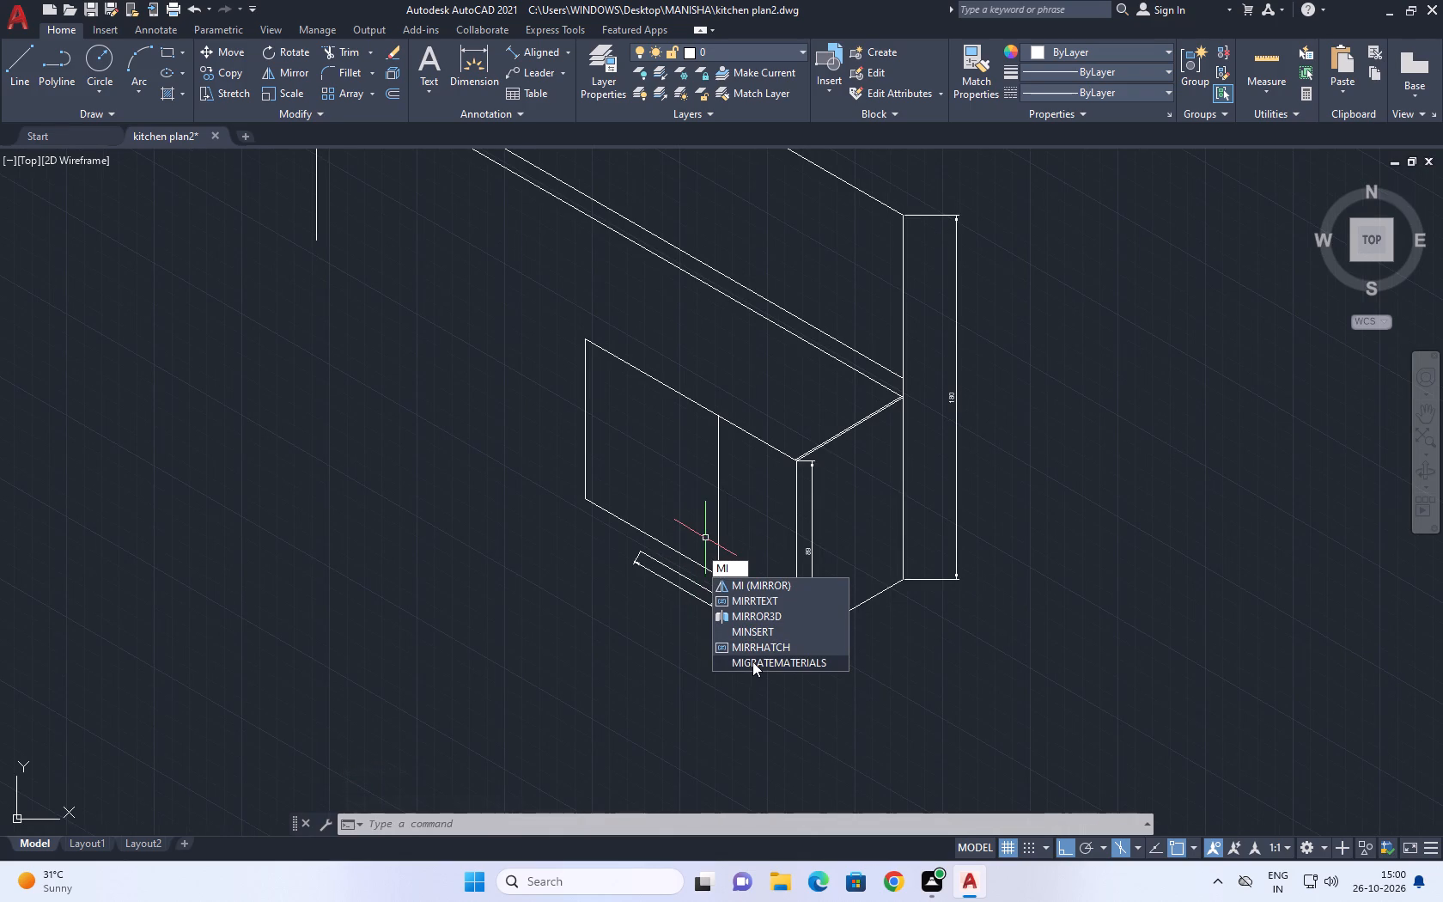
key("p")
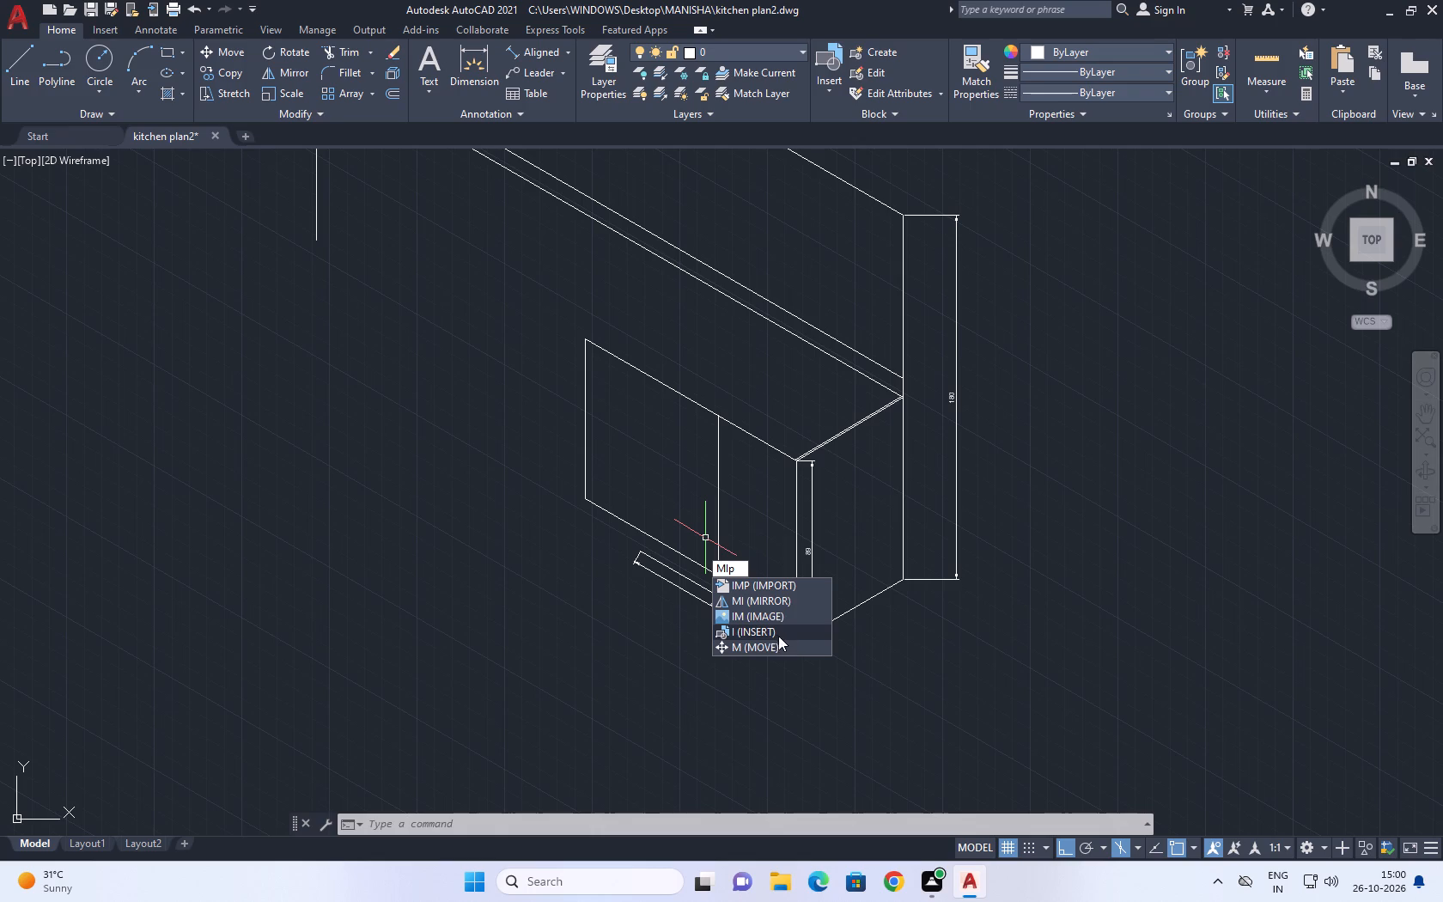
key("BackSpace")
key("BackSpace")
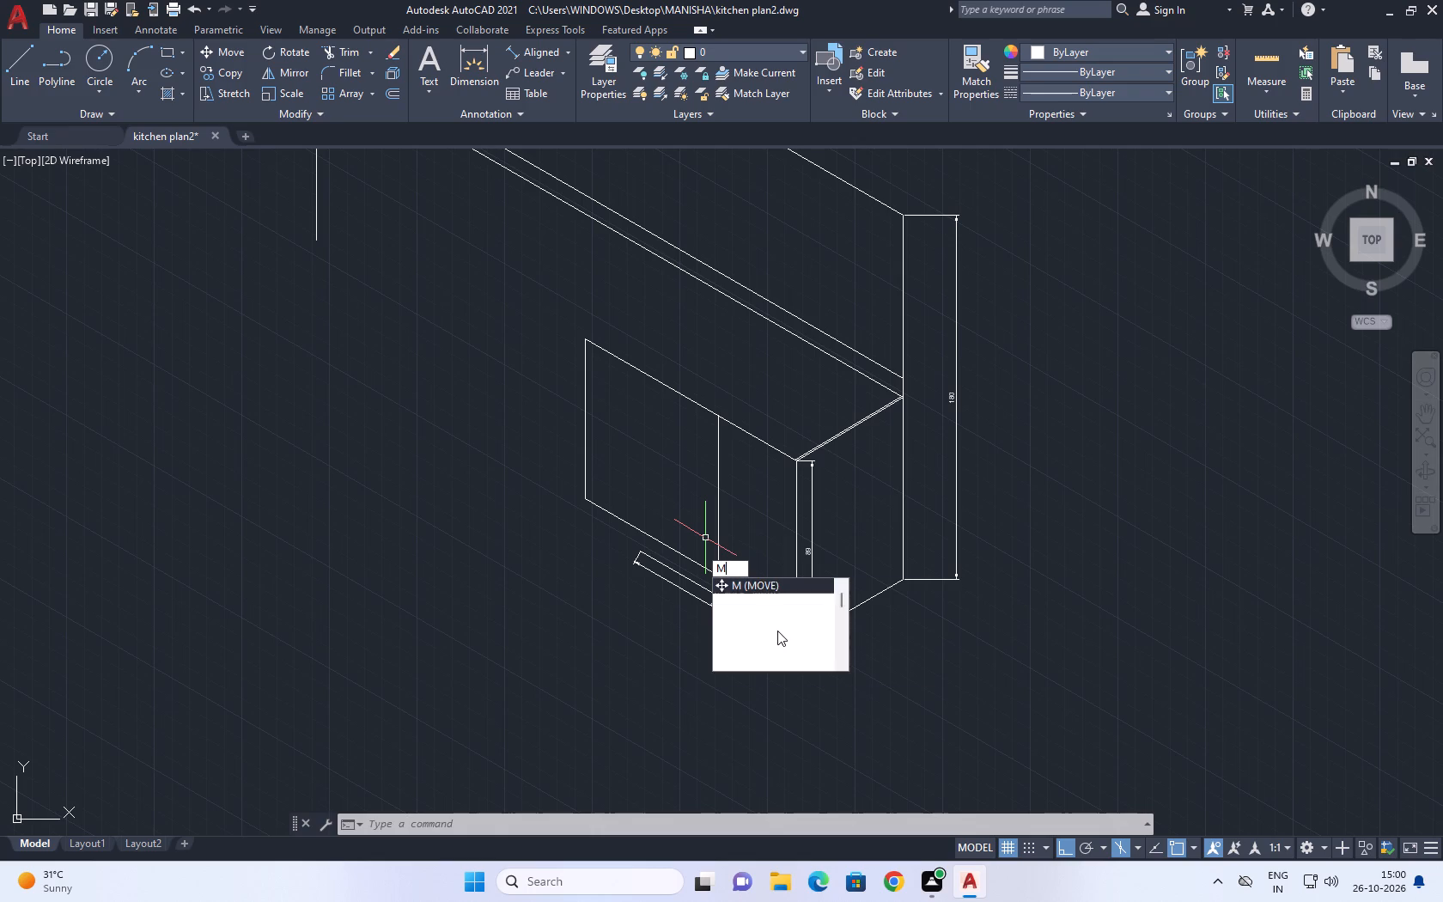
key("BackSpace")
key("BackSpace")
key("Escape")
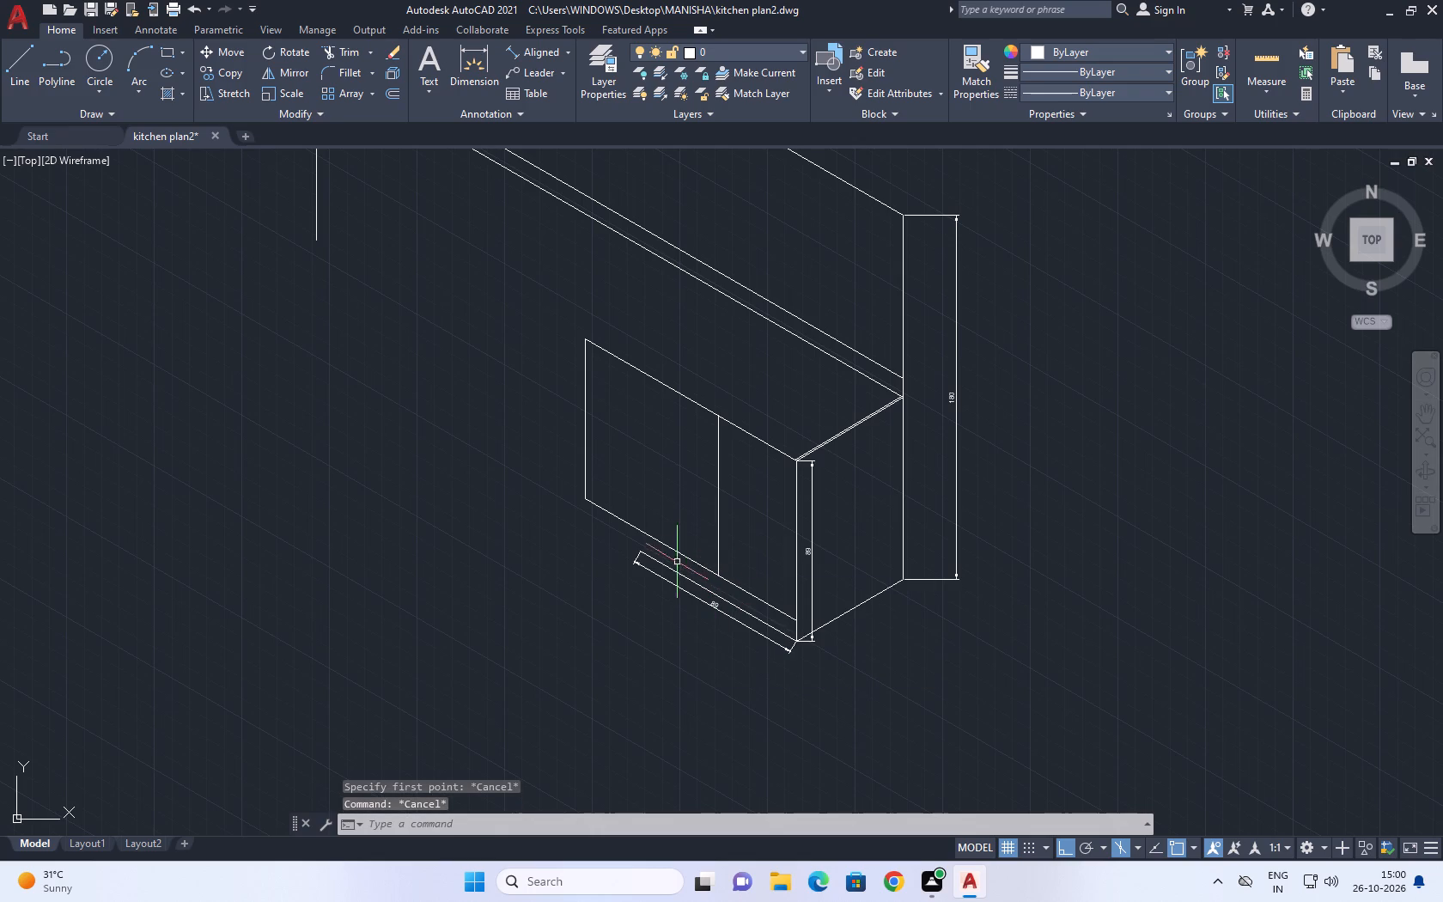
Draw a line along the inner bottom line from the far vertical's lower end to the middle vertical's lower end.
key("l")
key("space")
left_click(586, 498)
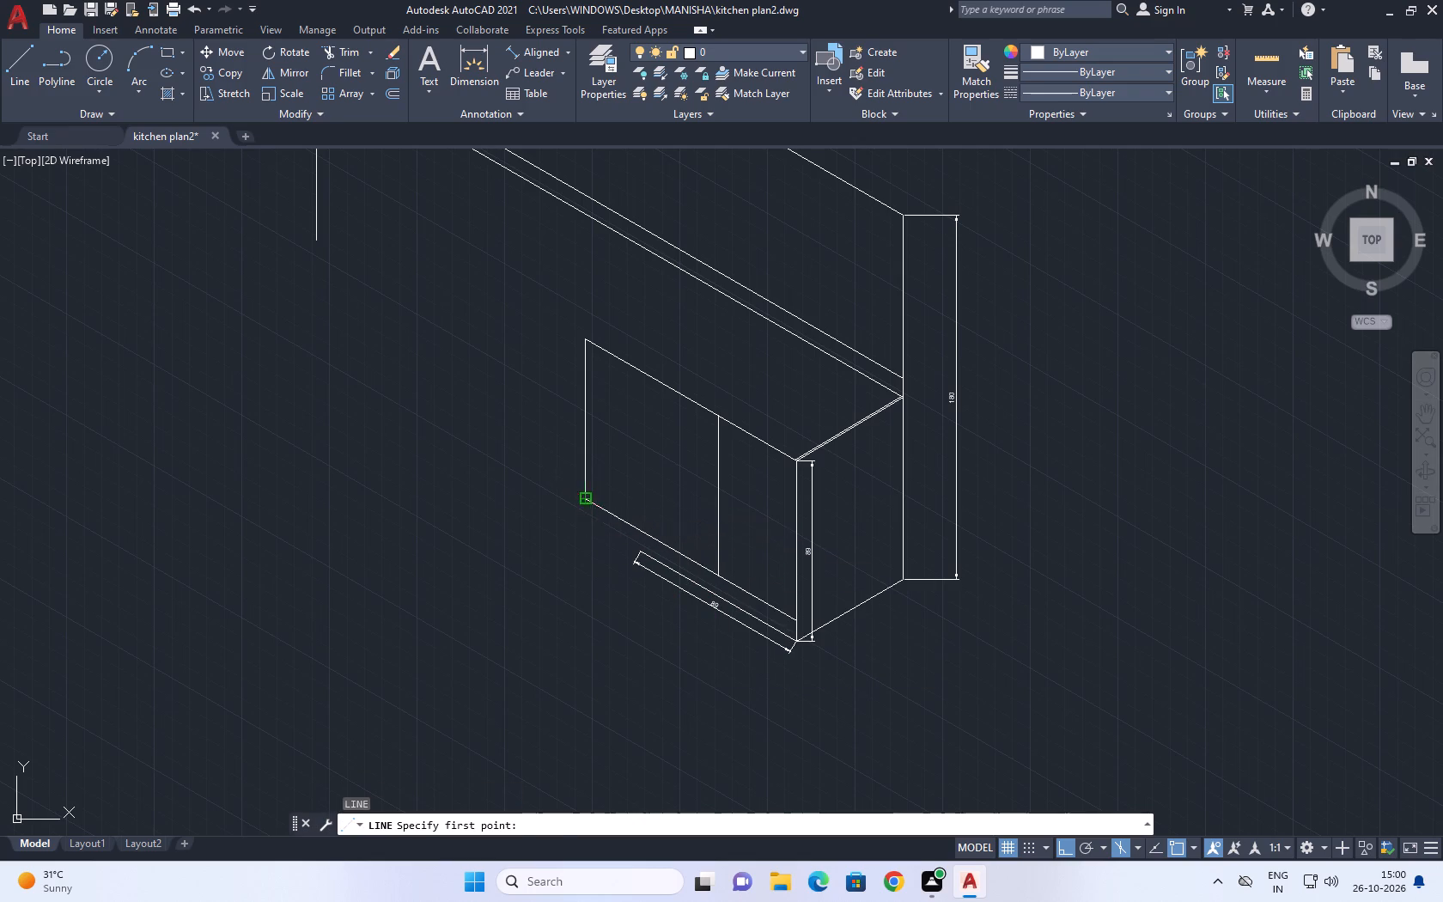
left_click(720, 573)
key("Escape")
Draw a vertical line from the midpoint of the 76-unit bottom segment upward past the front face's top edge.
key("l")
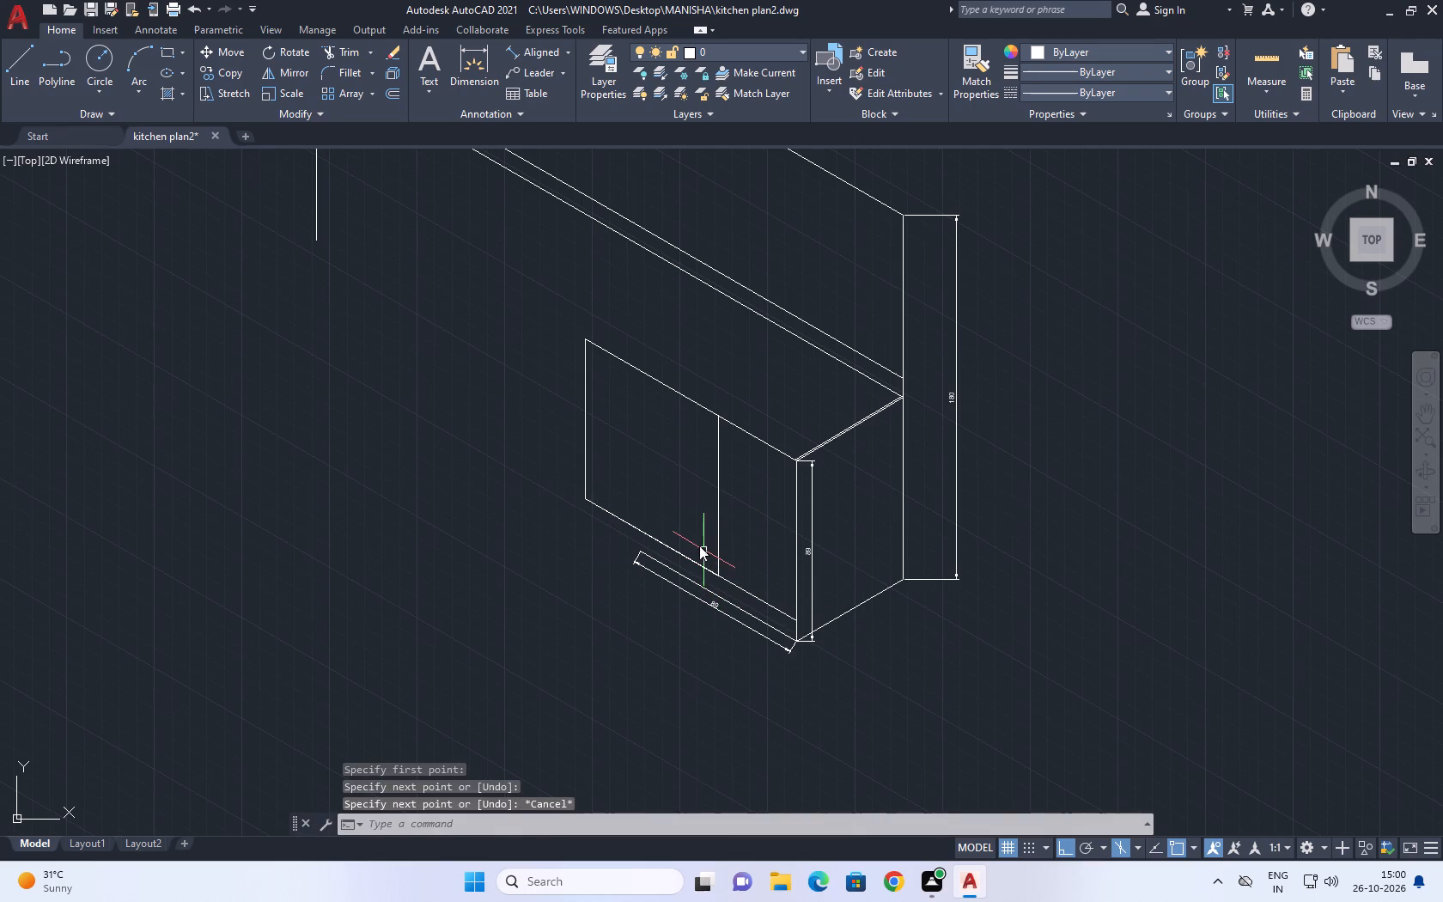
key("space")
left_click(647, 534)
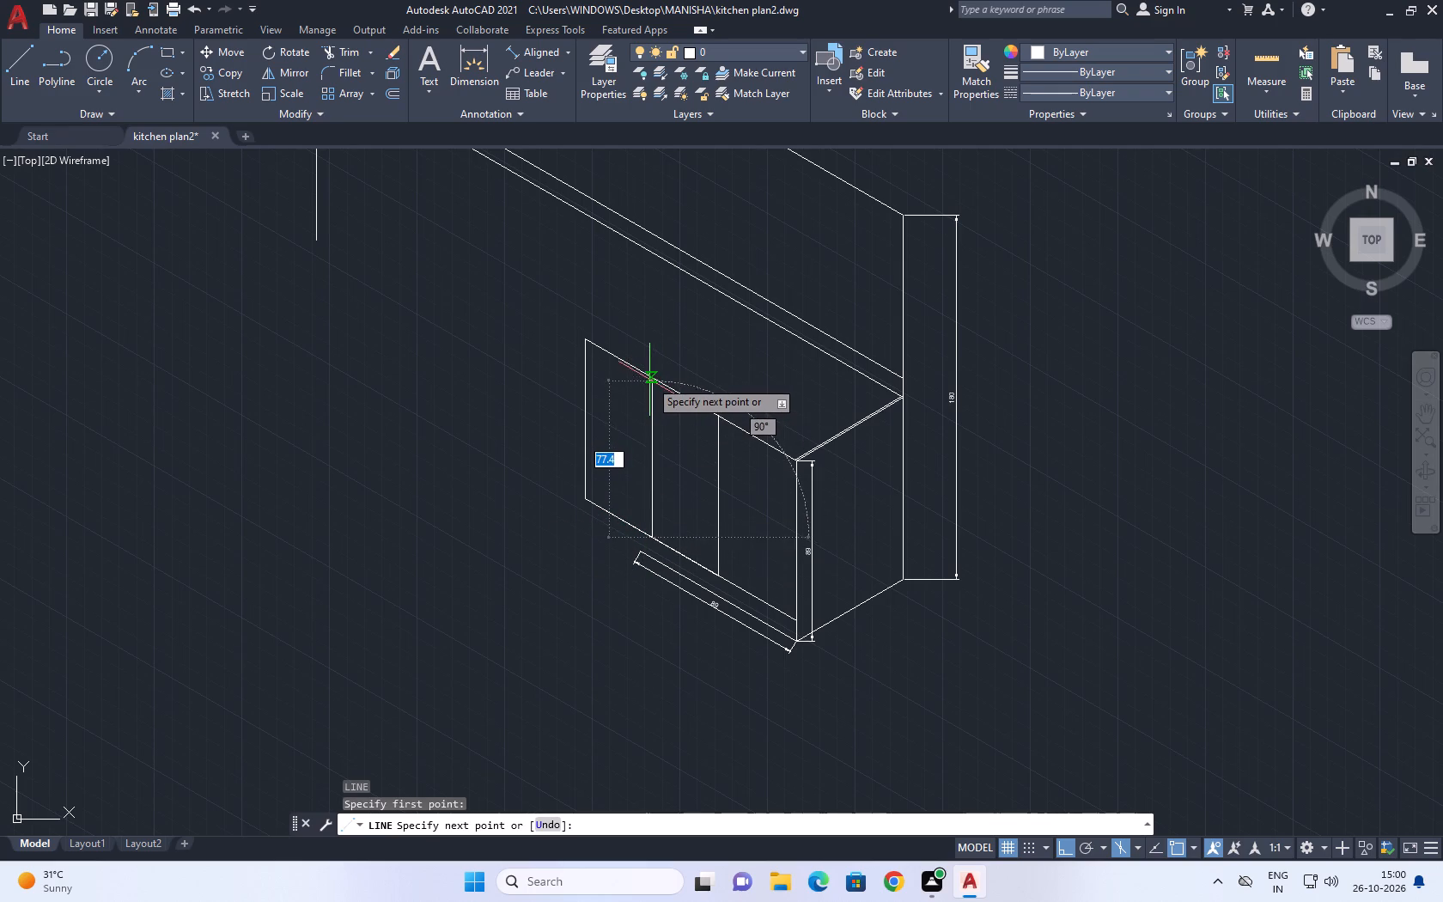
scroll(648, 379, "up", 3)
left_click(655, 295)
key("Escape")
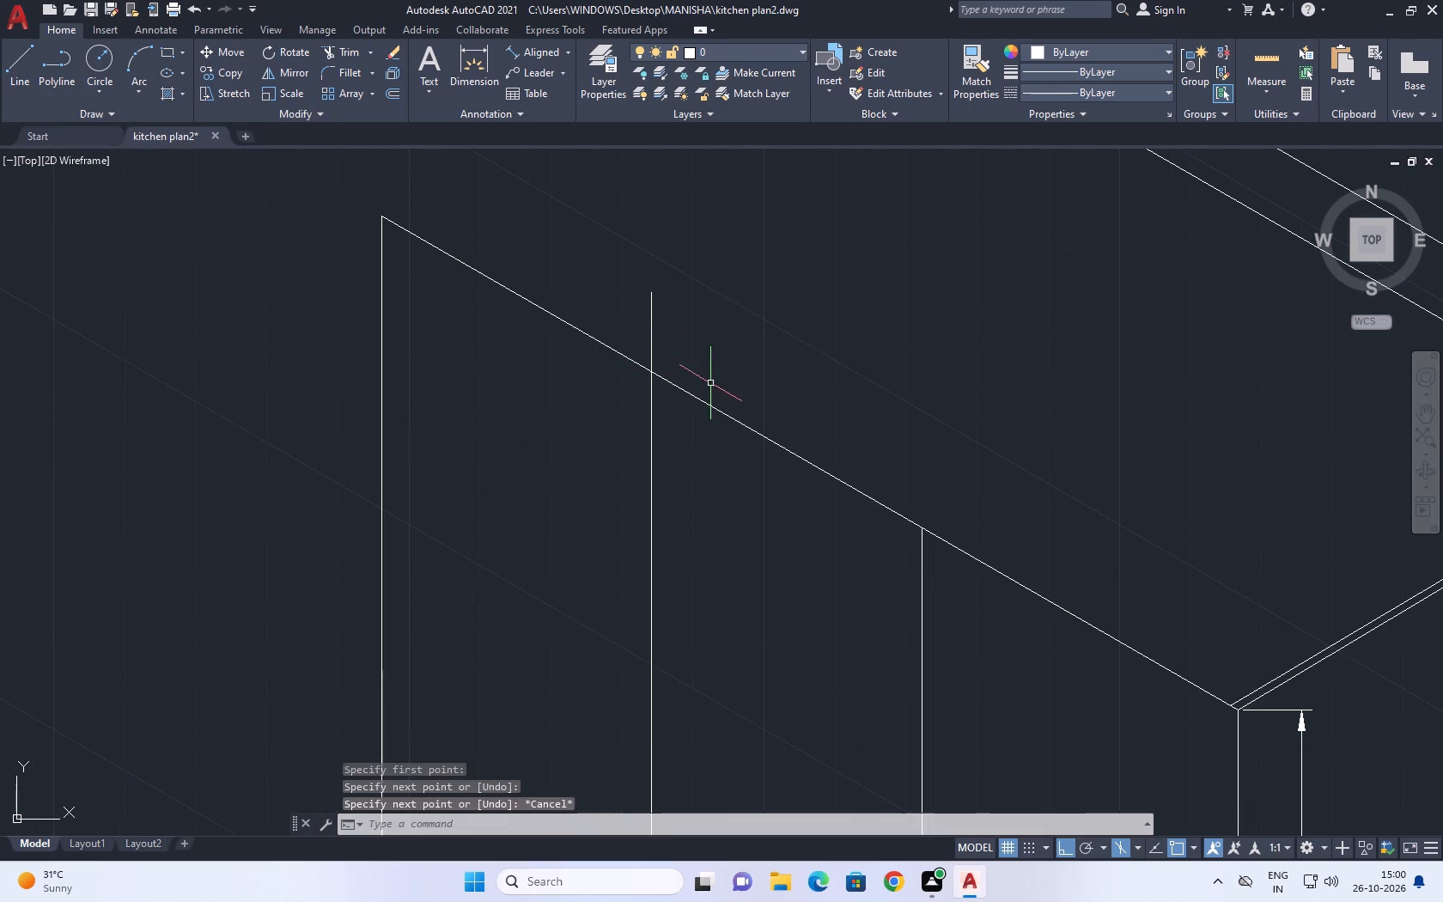
Copy the front face's middle vertical 3 units toward the far end of the face.
scroll(712, 384, "down", 3)
middle_click_drag(726, 427, 614, 424)
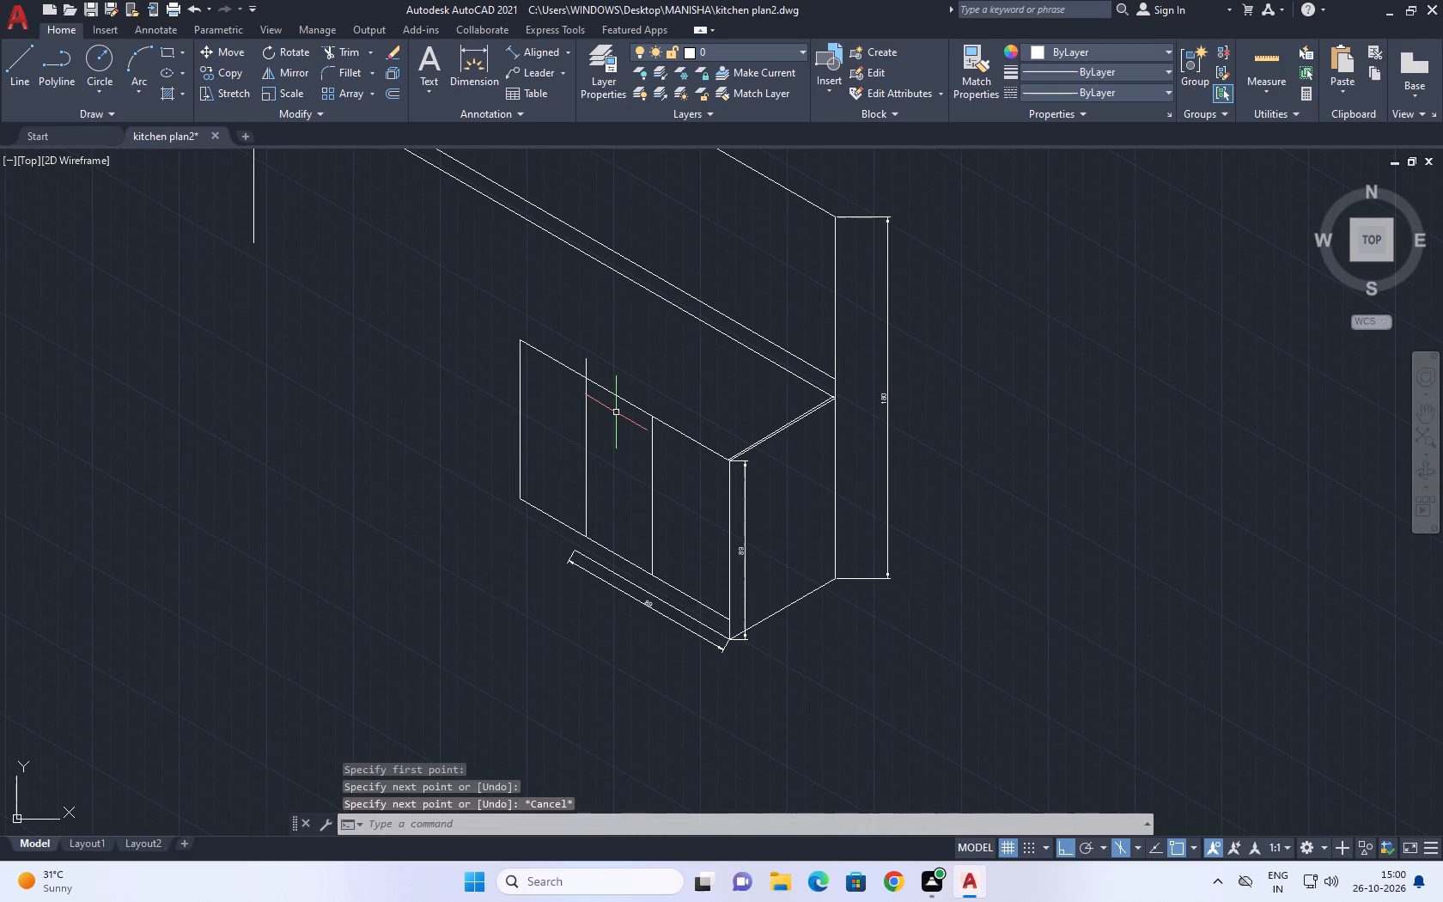
middle_click_drag(623, 424, 651, 509)
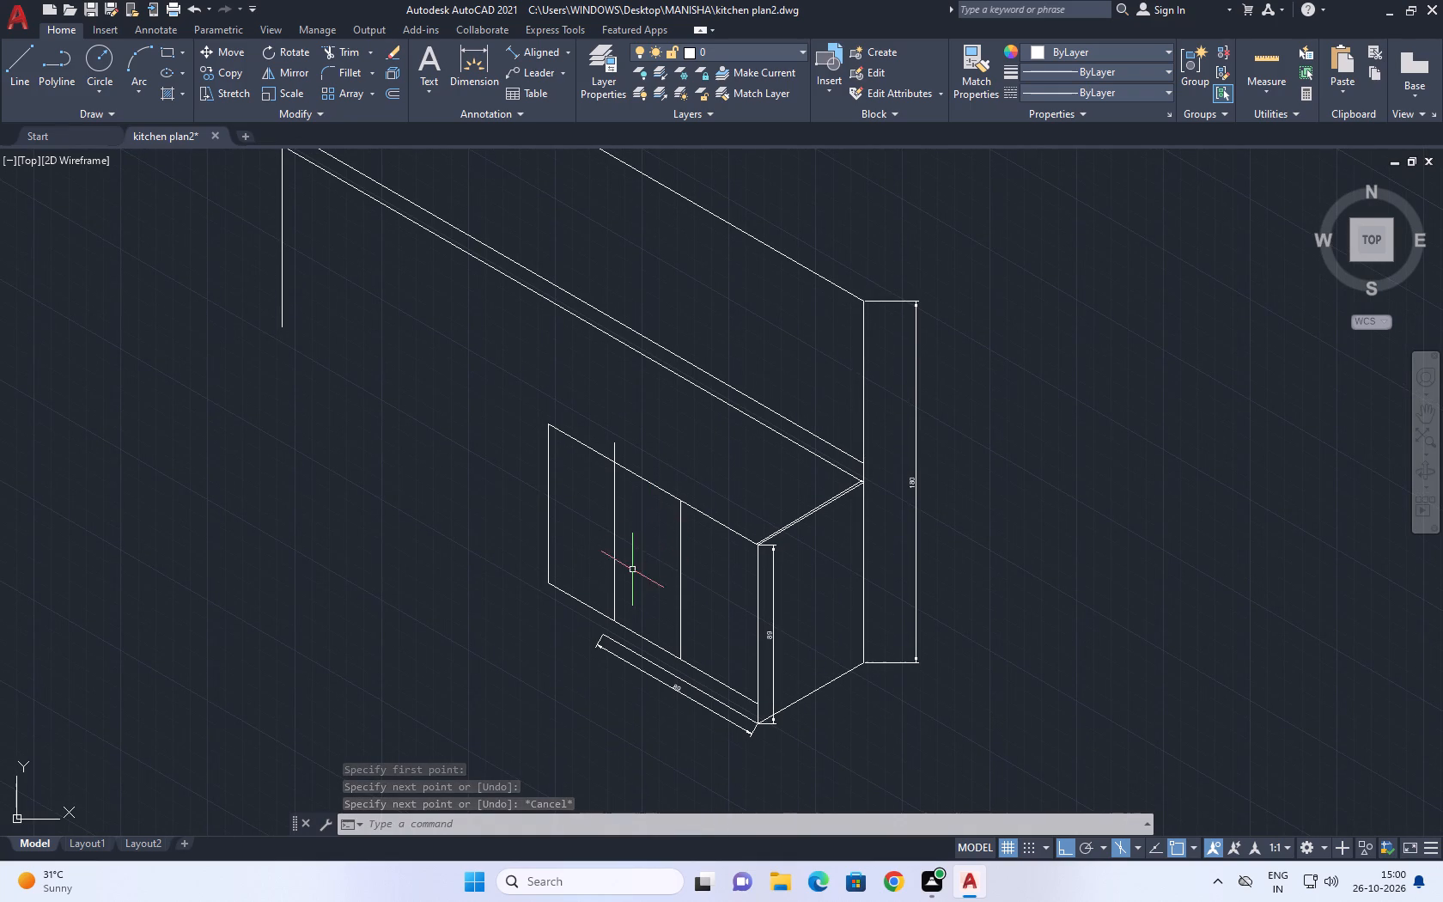
scroll(634, 581, "up", 2)
middle_click_drag(636, 560, 678, 460)
left_click_drag(810, 525, 783, 501)
left_click(742, 454)
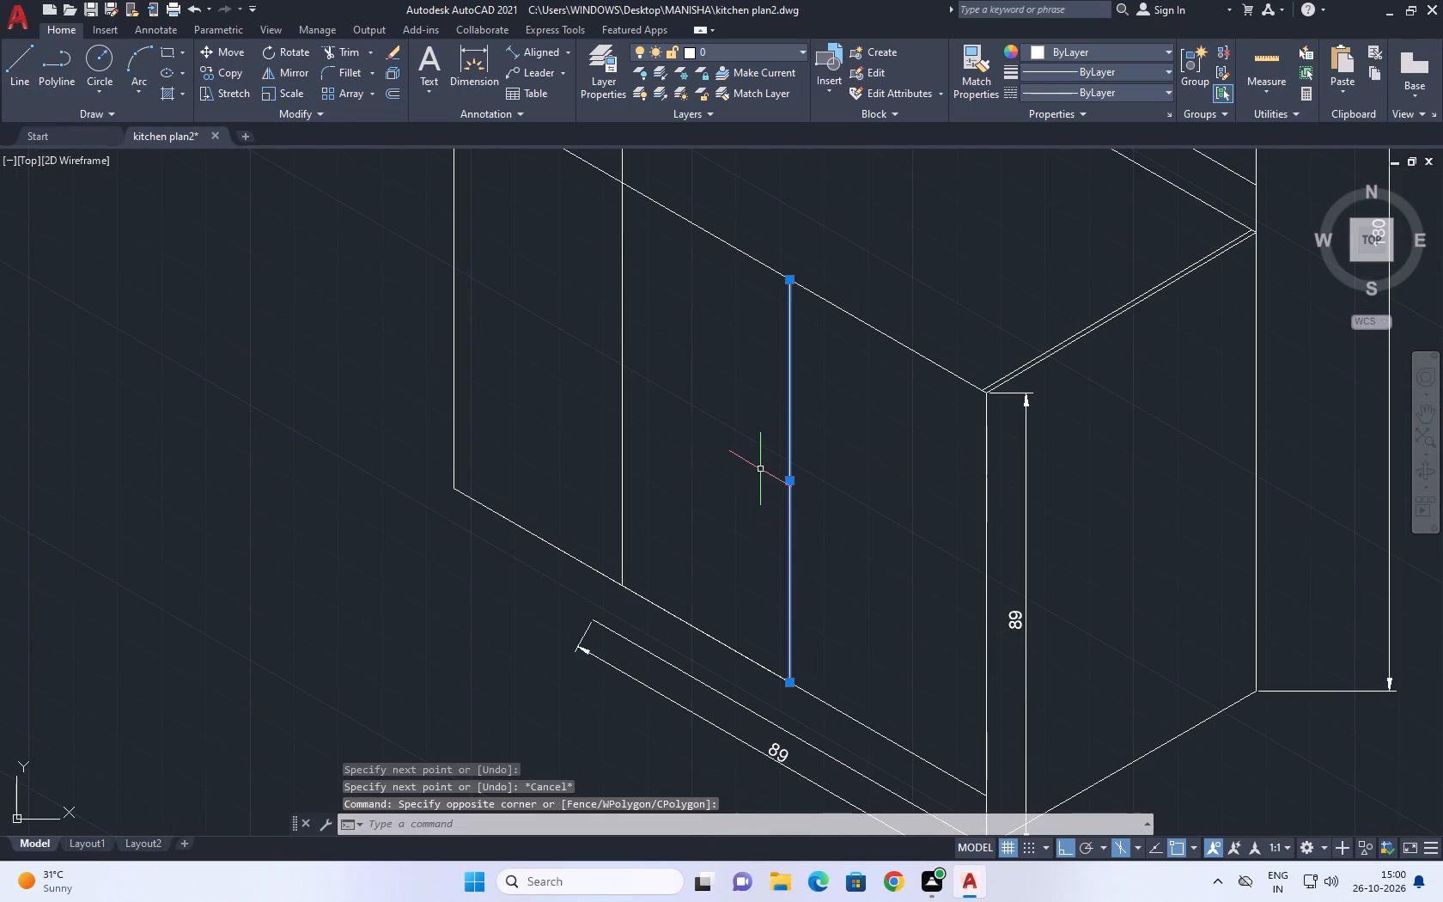
type("co")
key("space")
left_click(764, 543)
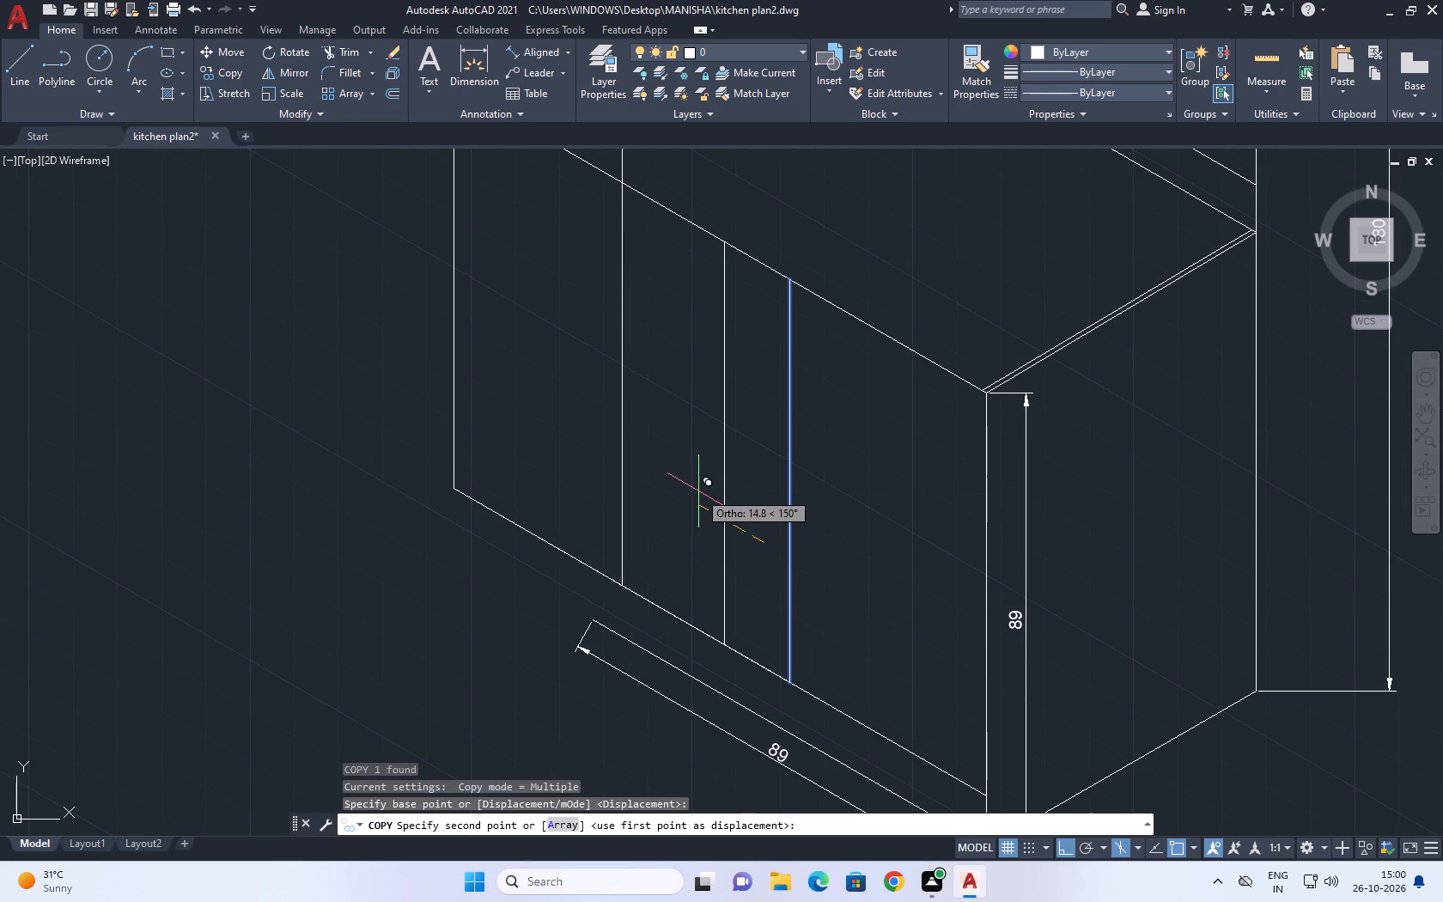
type("3")
key("space")
key("space")
Copy the vertical drawn from the bottom segment's midpoint 3 units toward the middle vertical.
left_click_drag(603, 373, 597, 391)
left_click(677, 465)
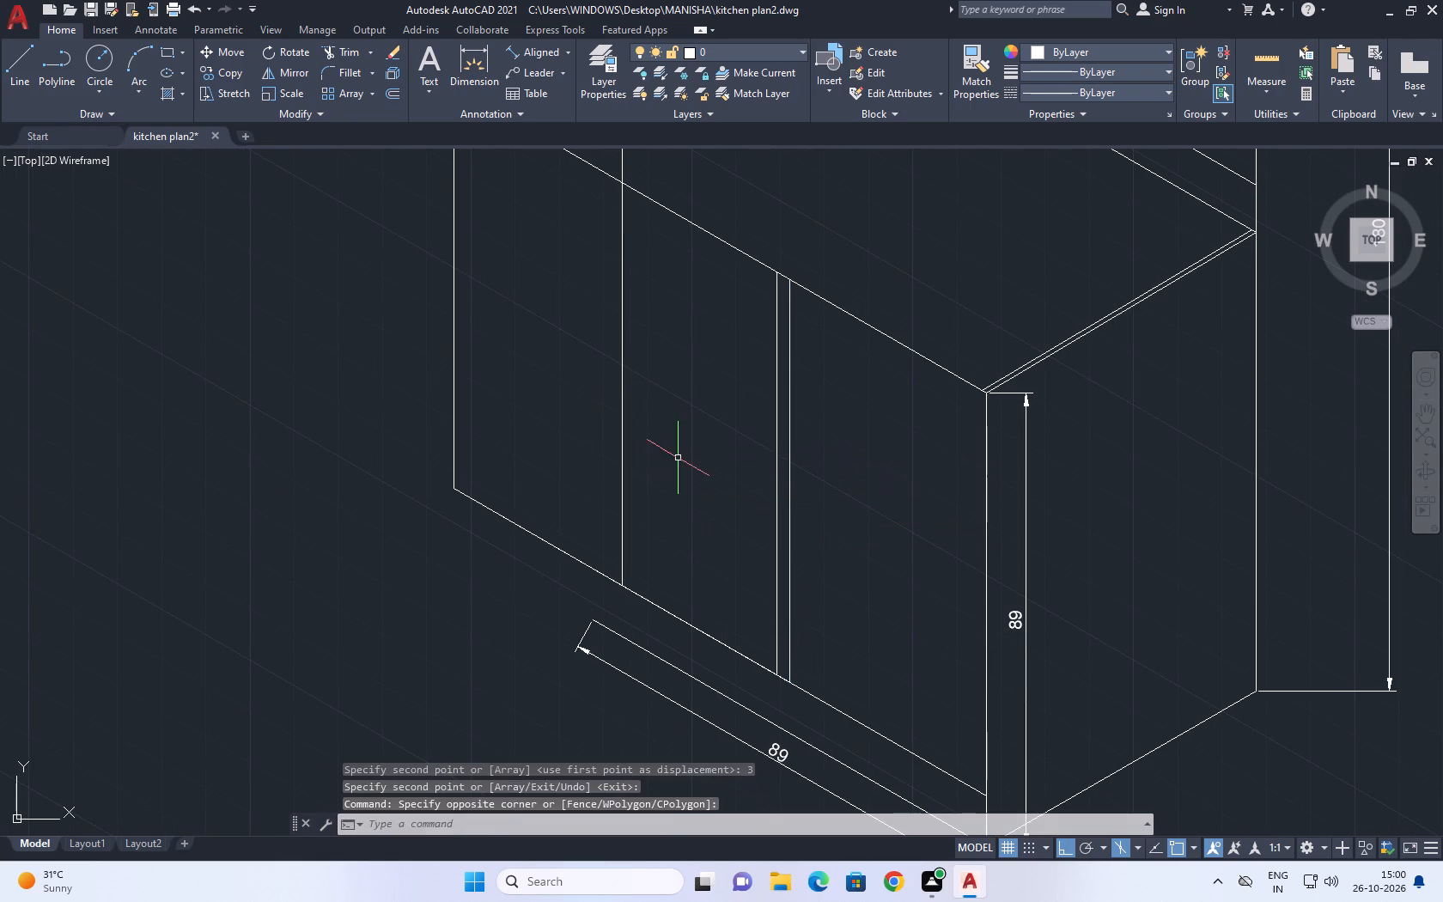
left_click_drag(669, 426, 648, 411)
left_click(611, 393)
key("c")
key("o")
key("space")
left_click(617, 409)
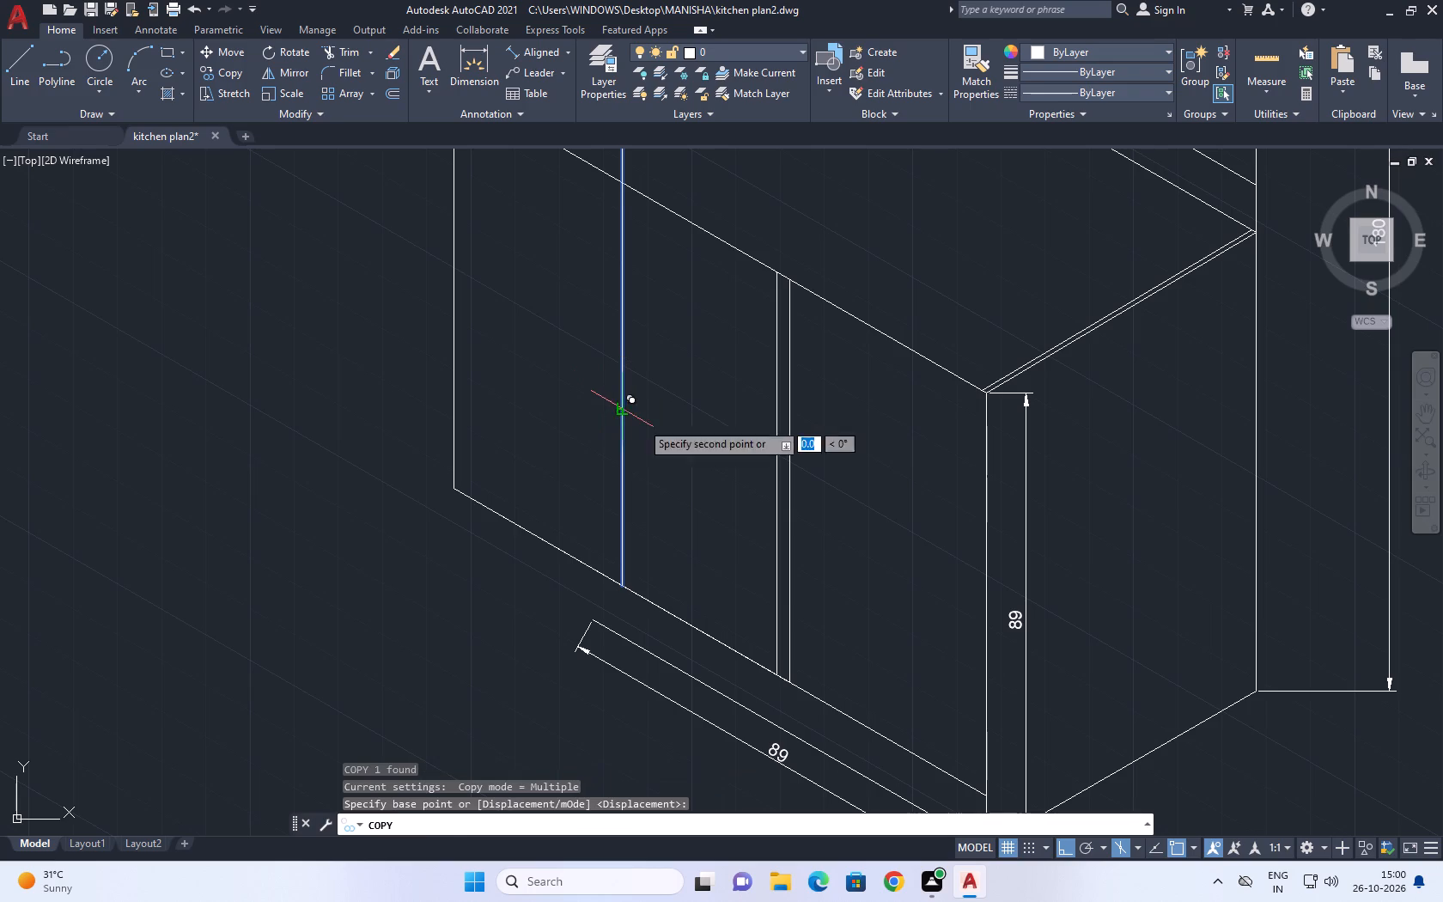
key("3")
key("space")
key("space")
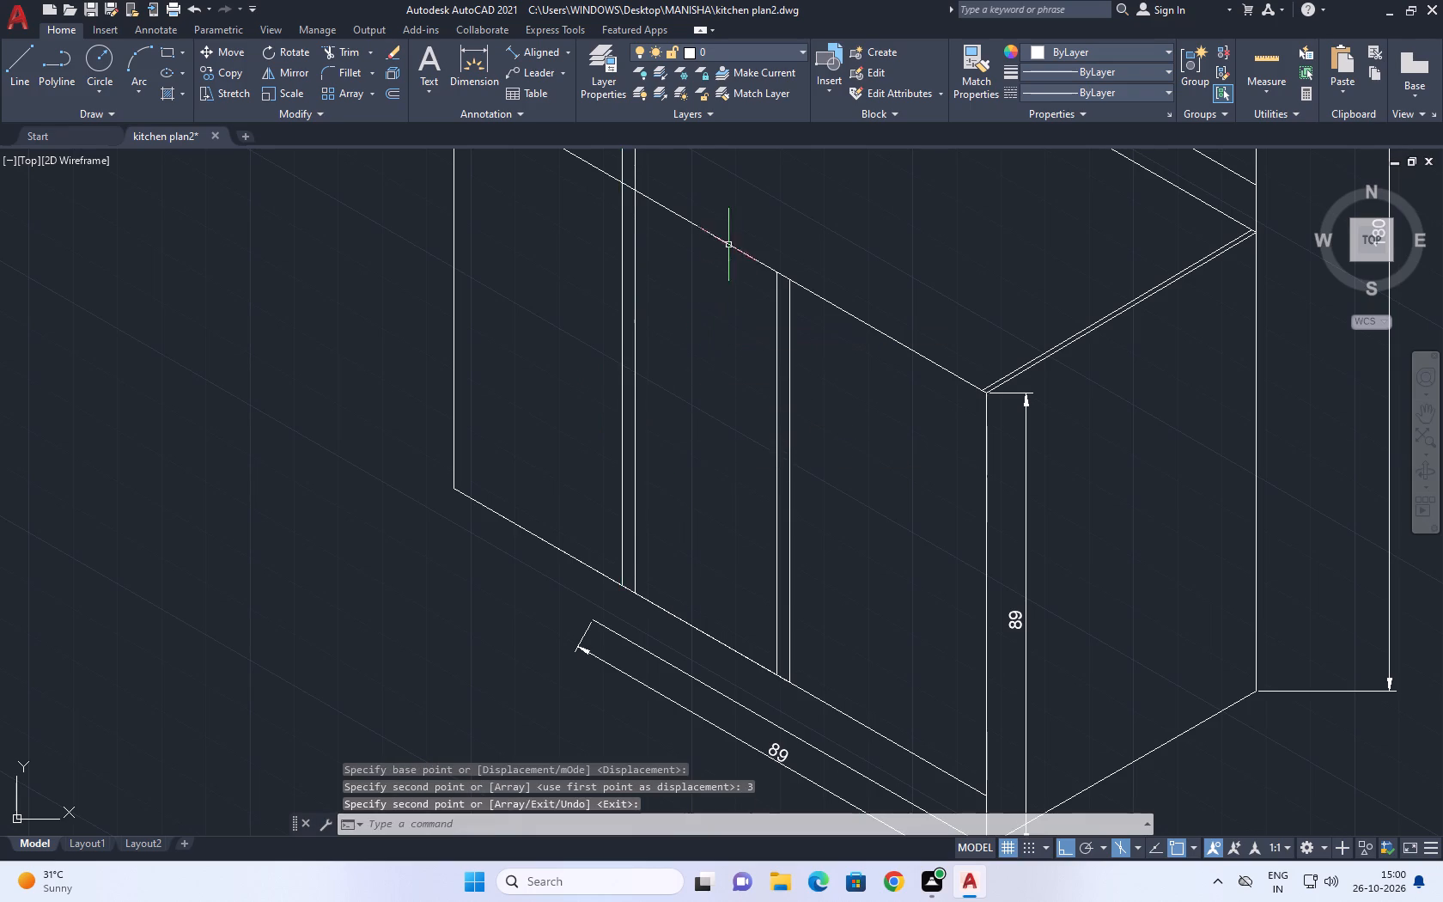
Copy the front face's top edge 3 units straight down.
left_click(731, 238)
left_click(721, 264)
middle_click_drag(723, 271, 735, 340)
type("co")
key("space")
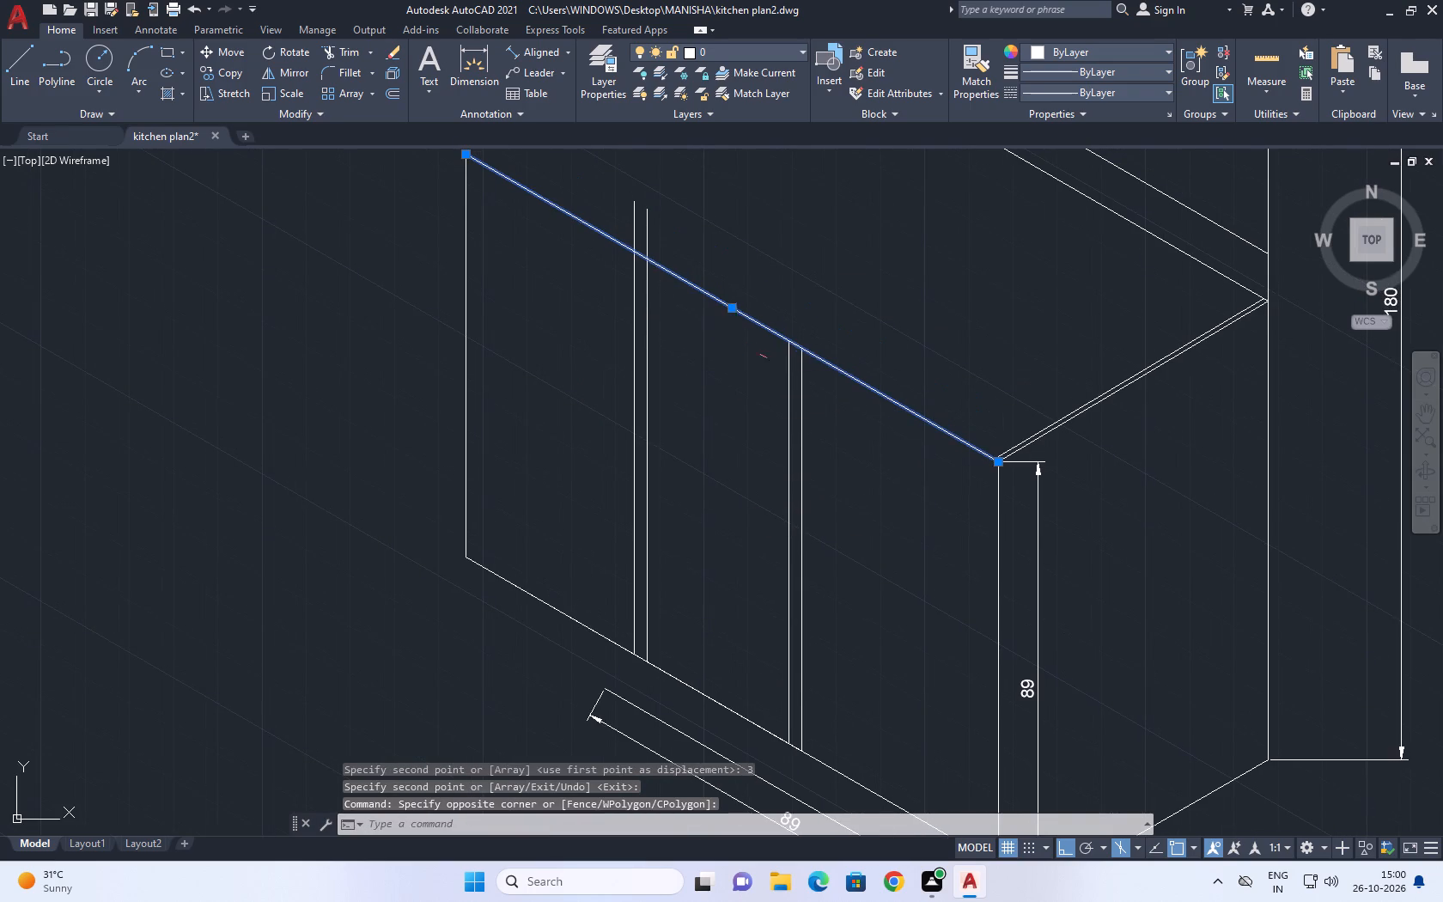
left_click_drag(733, 339, 727, 361)
type("3")
key("space")
middle_click_drag(724, 529, 717, 354)
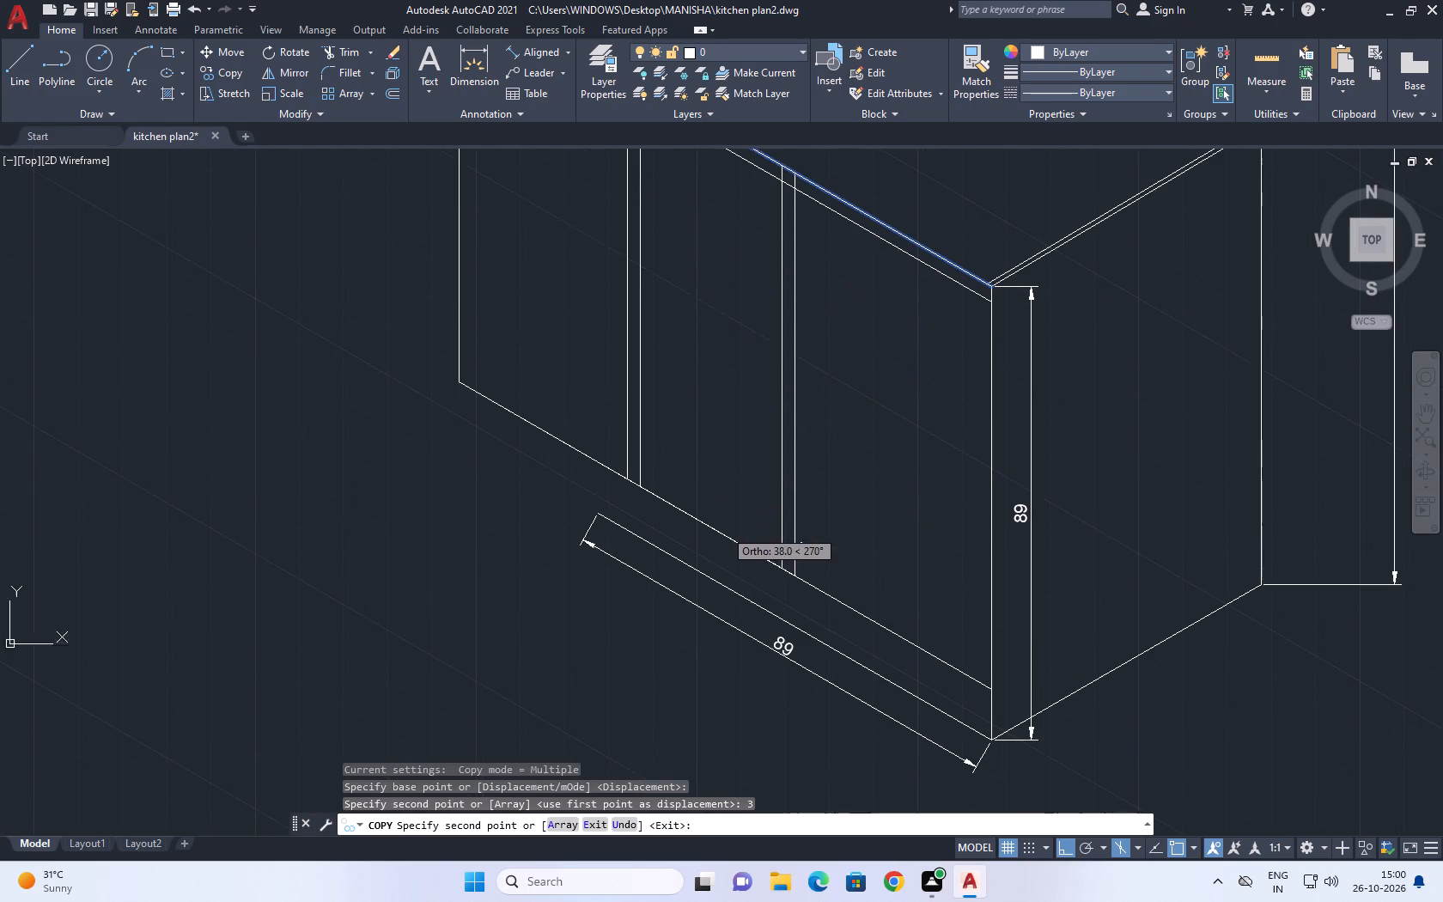
key("Escape")
Copy the front face's inner bottom lines 3 units straight up.
left_click_drag(699, 544, 696, 527)
left_click(685, 488)
key("c")
key("o")
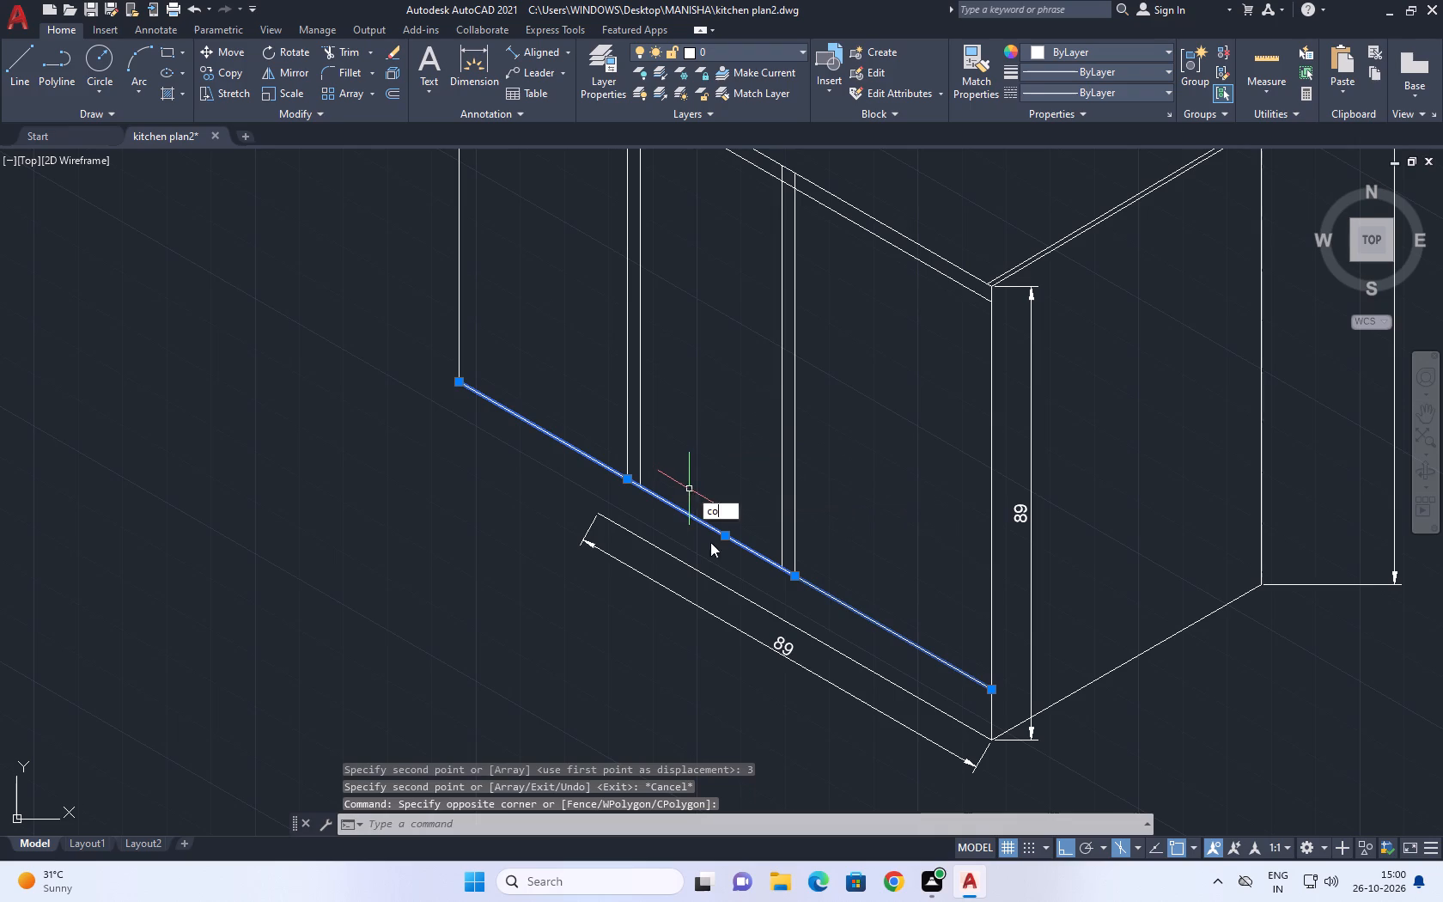
key("space")
left_click_drag(712, 534, 715, 523)
key("3")
key("space")
middle_click_drag(752, 383, 747, 416)
key("Escape")
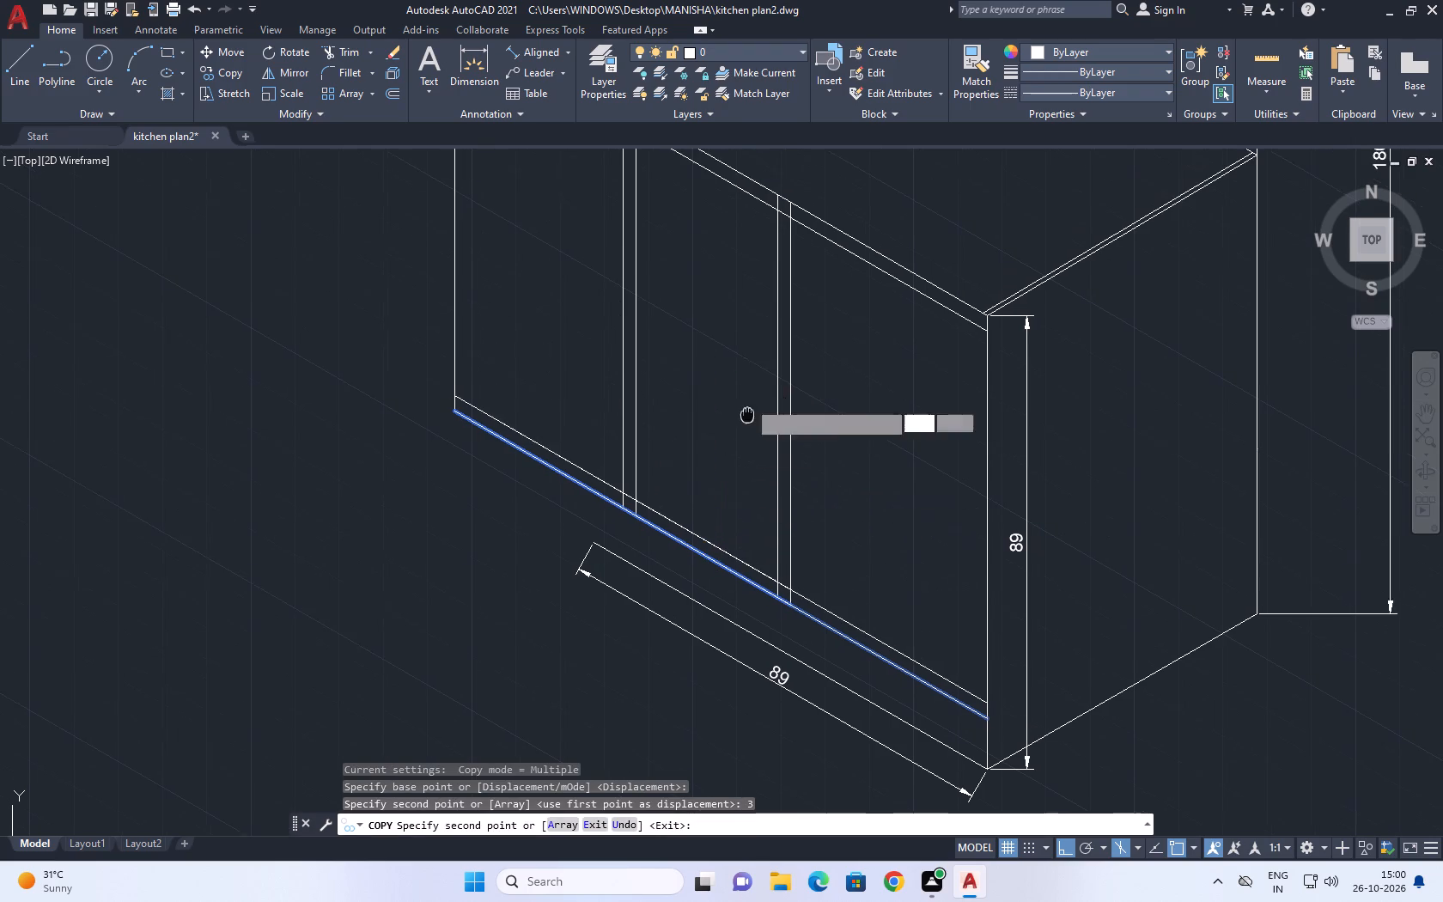
middle_click_drag(747, 416, 747, 417)
key("Escape")
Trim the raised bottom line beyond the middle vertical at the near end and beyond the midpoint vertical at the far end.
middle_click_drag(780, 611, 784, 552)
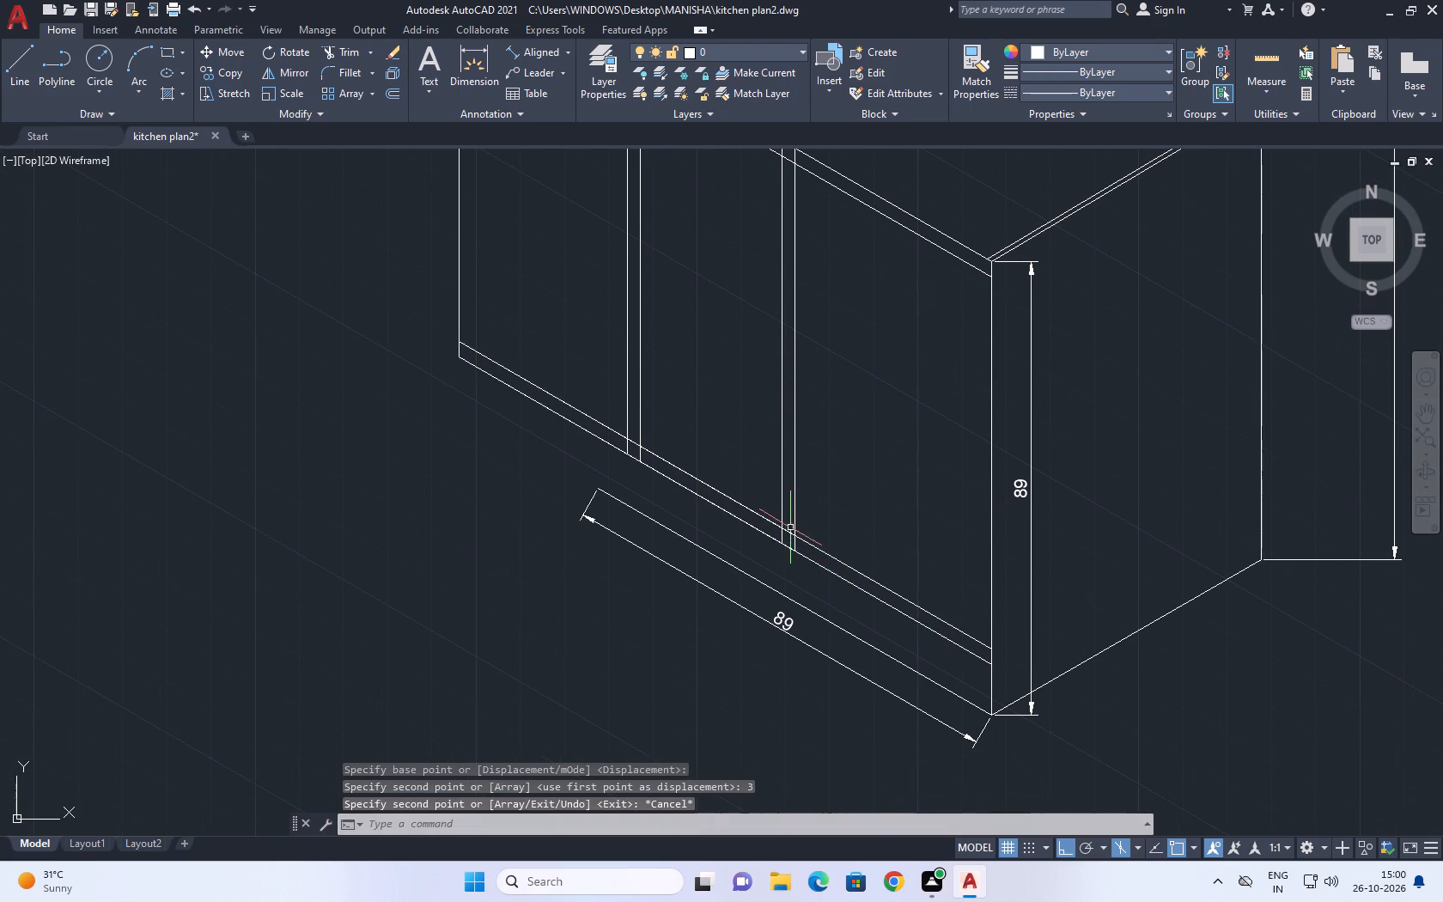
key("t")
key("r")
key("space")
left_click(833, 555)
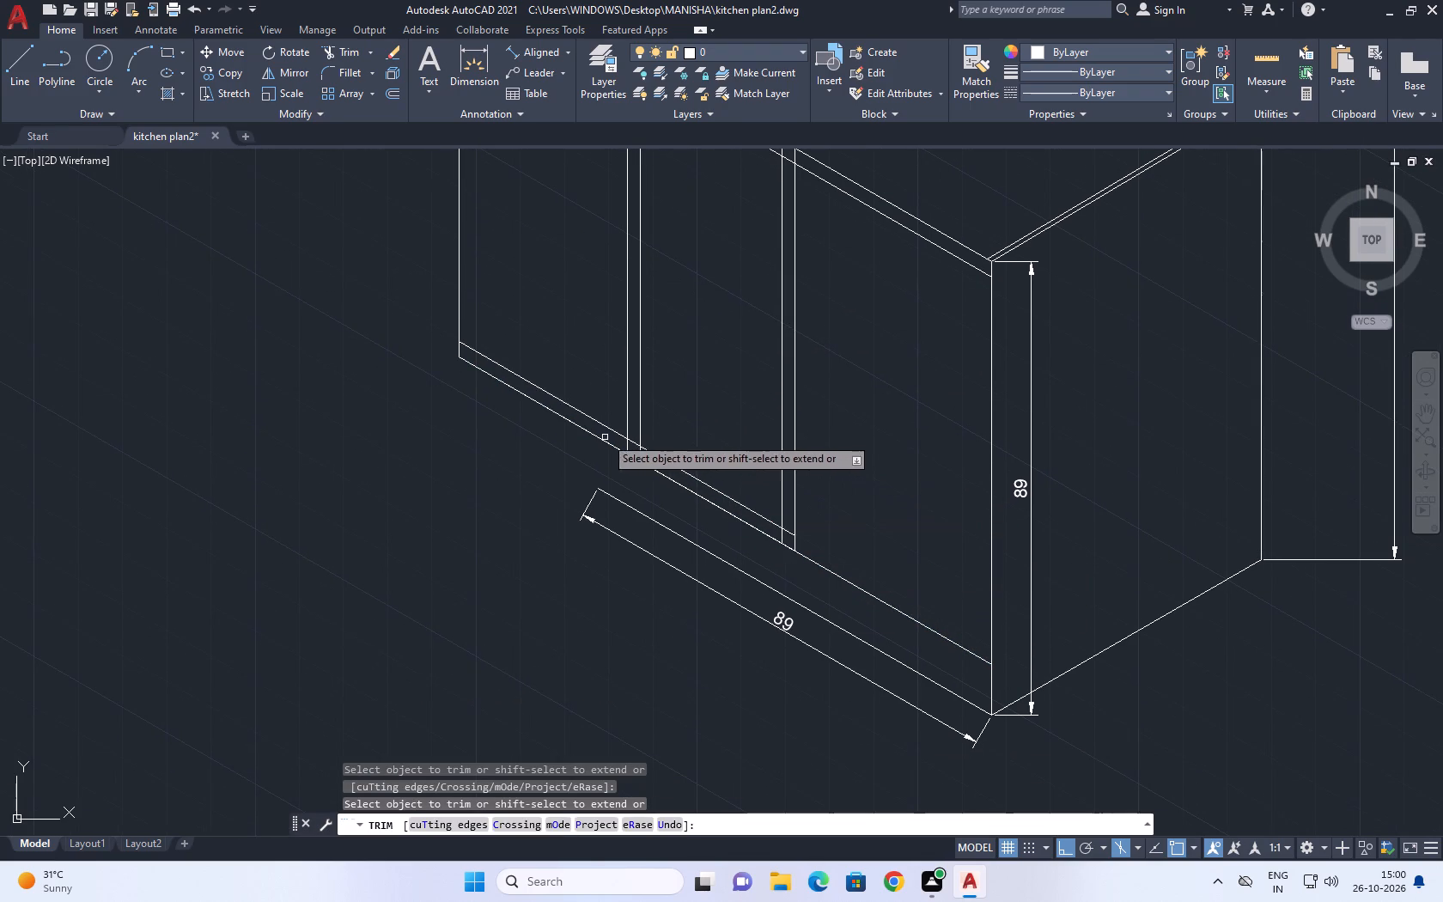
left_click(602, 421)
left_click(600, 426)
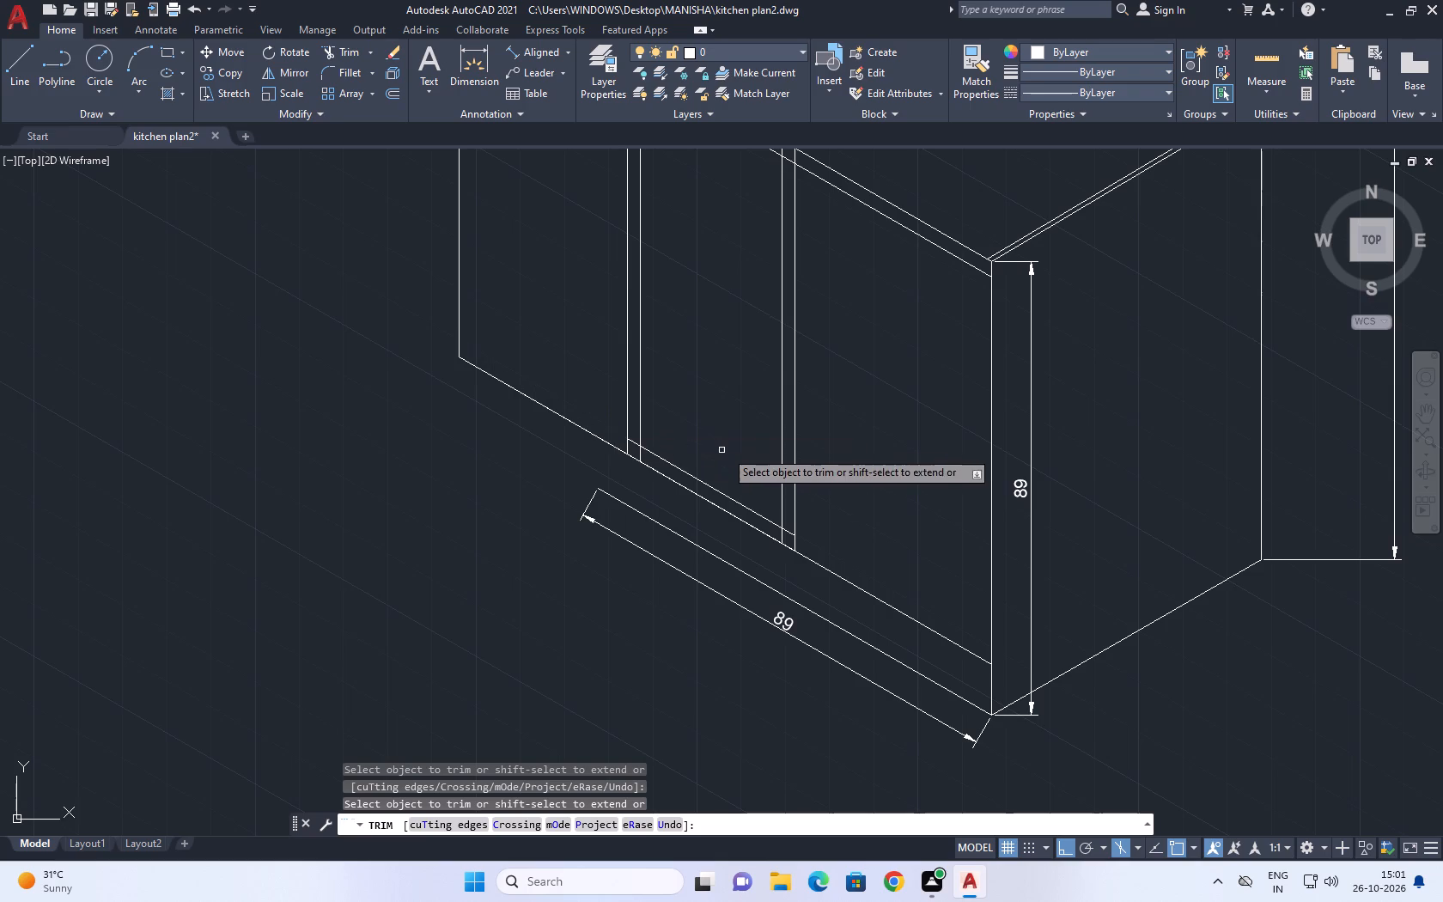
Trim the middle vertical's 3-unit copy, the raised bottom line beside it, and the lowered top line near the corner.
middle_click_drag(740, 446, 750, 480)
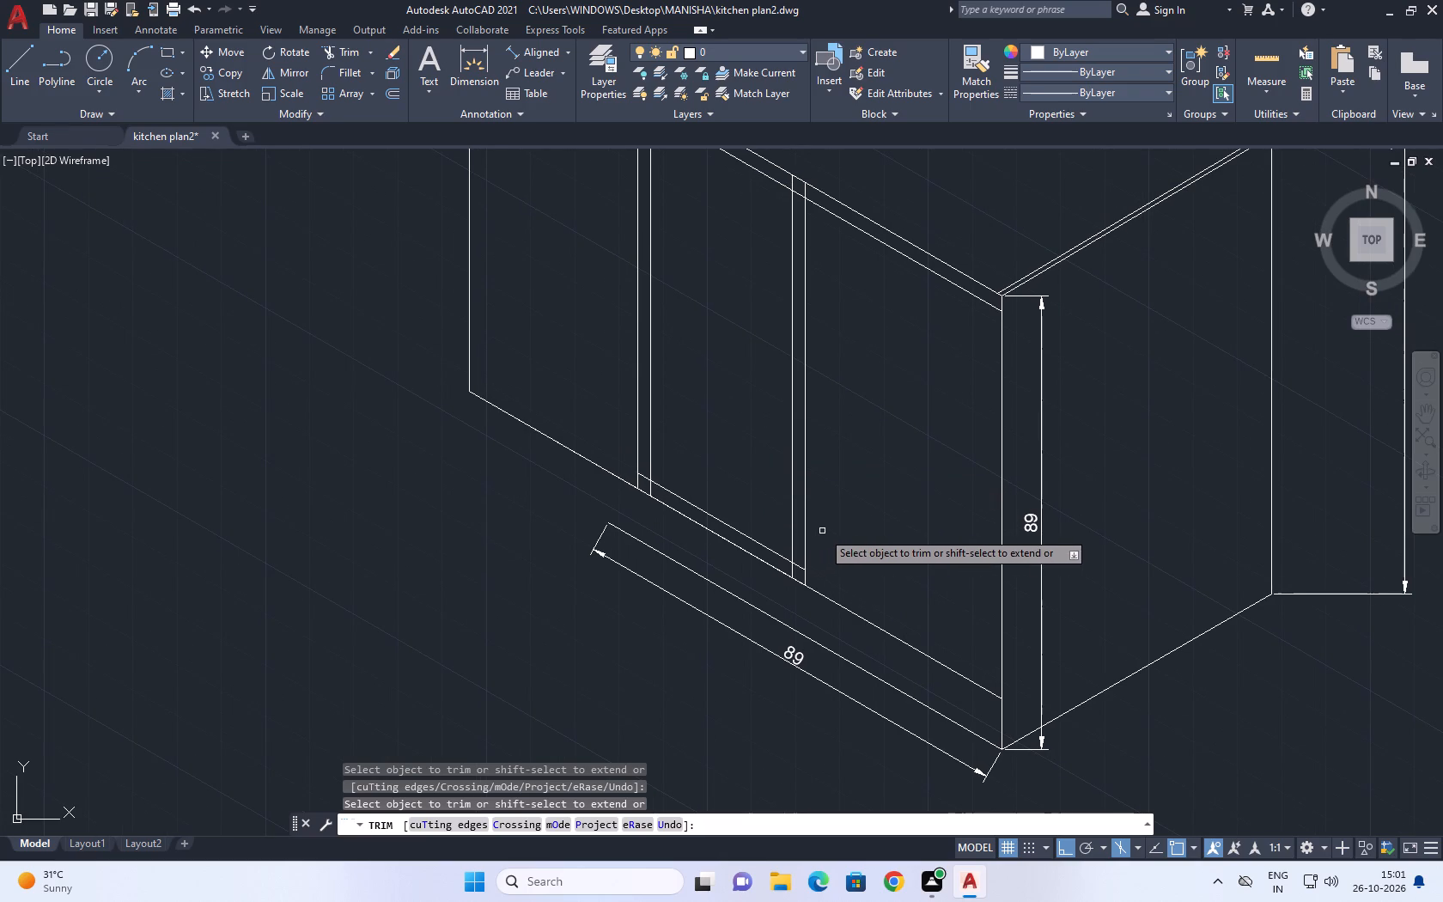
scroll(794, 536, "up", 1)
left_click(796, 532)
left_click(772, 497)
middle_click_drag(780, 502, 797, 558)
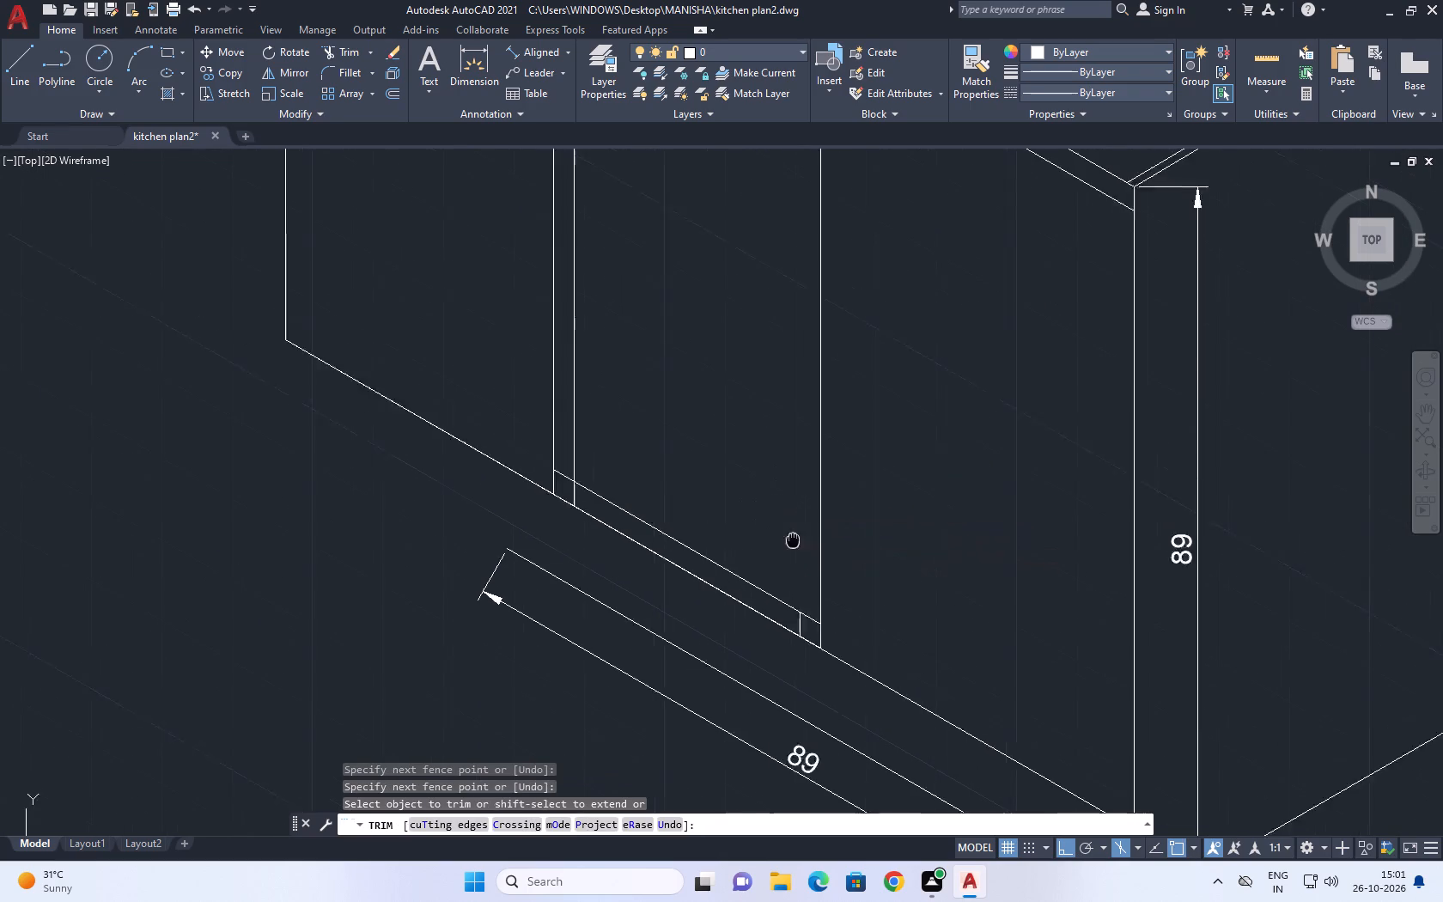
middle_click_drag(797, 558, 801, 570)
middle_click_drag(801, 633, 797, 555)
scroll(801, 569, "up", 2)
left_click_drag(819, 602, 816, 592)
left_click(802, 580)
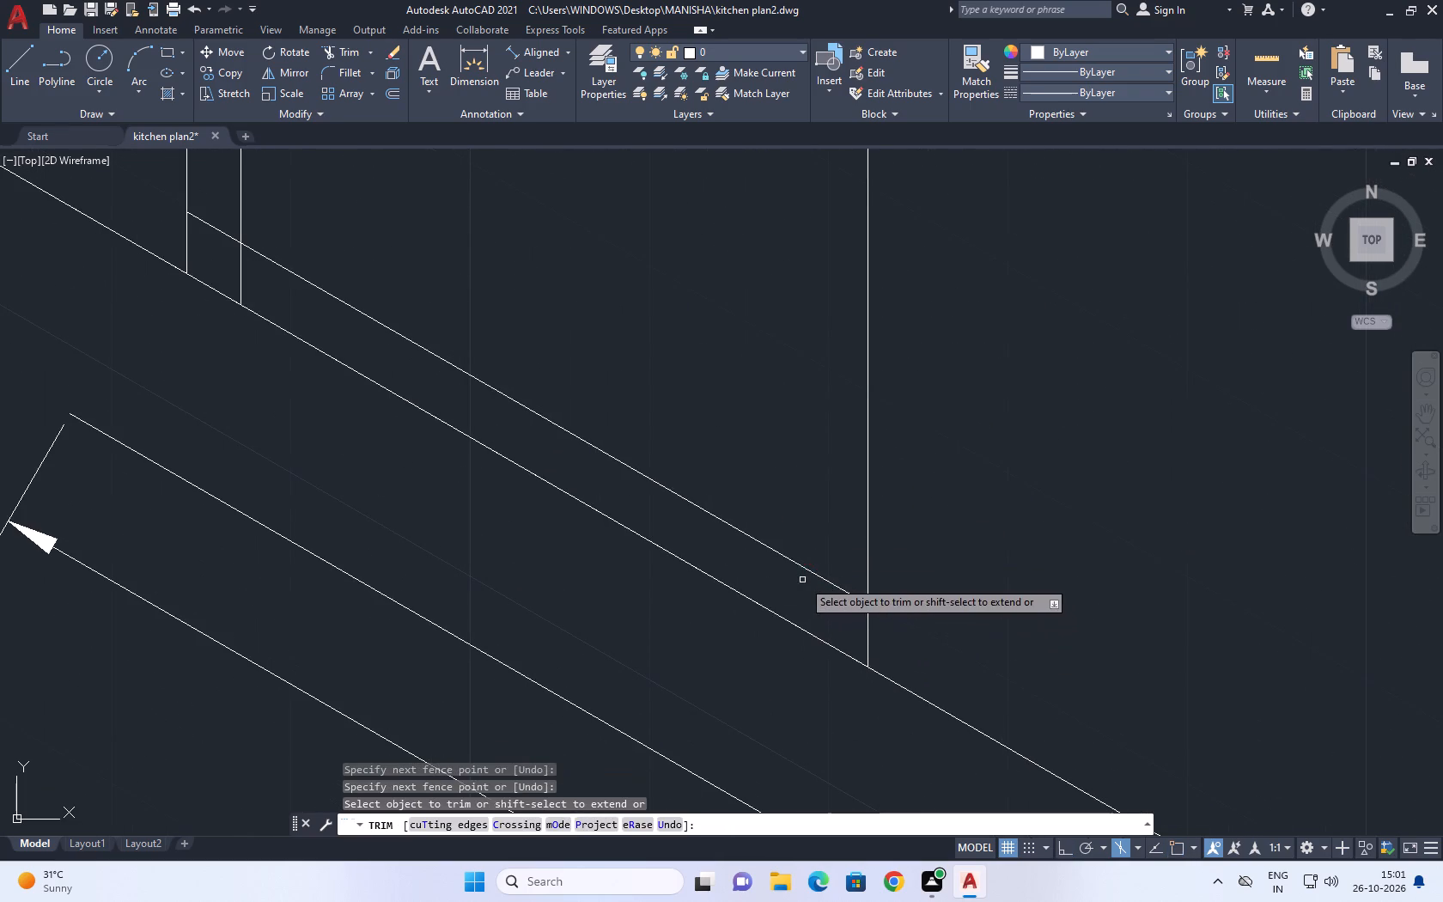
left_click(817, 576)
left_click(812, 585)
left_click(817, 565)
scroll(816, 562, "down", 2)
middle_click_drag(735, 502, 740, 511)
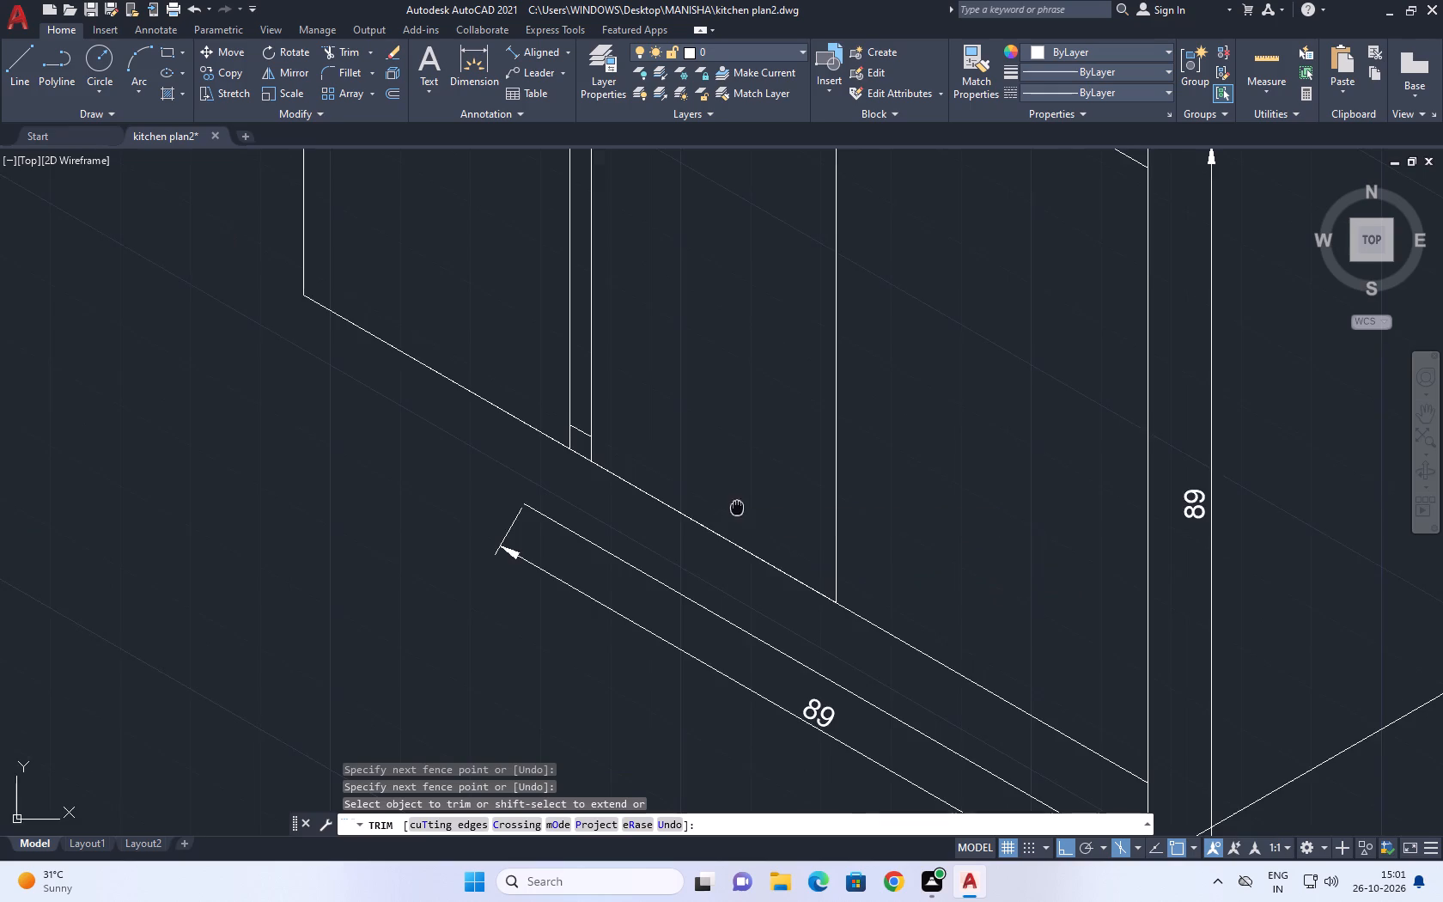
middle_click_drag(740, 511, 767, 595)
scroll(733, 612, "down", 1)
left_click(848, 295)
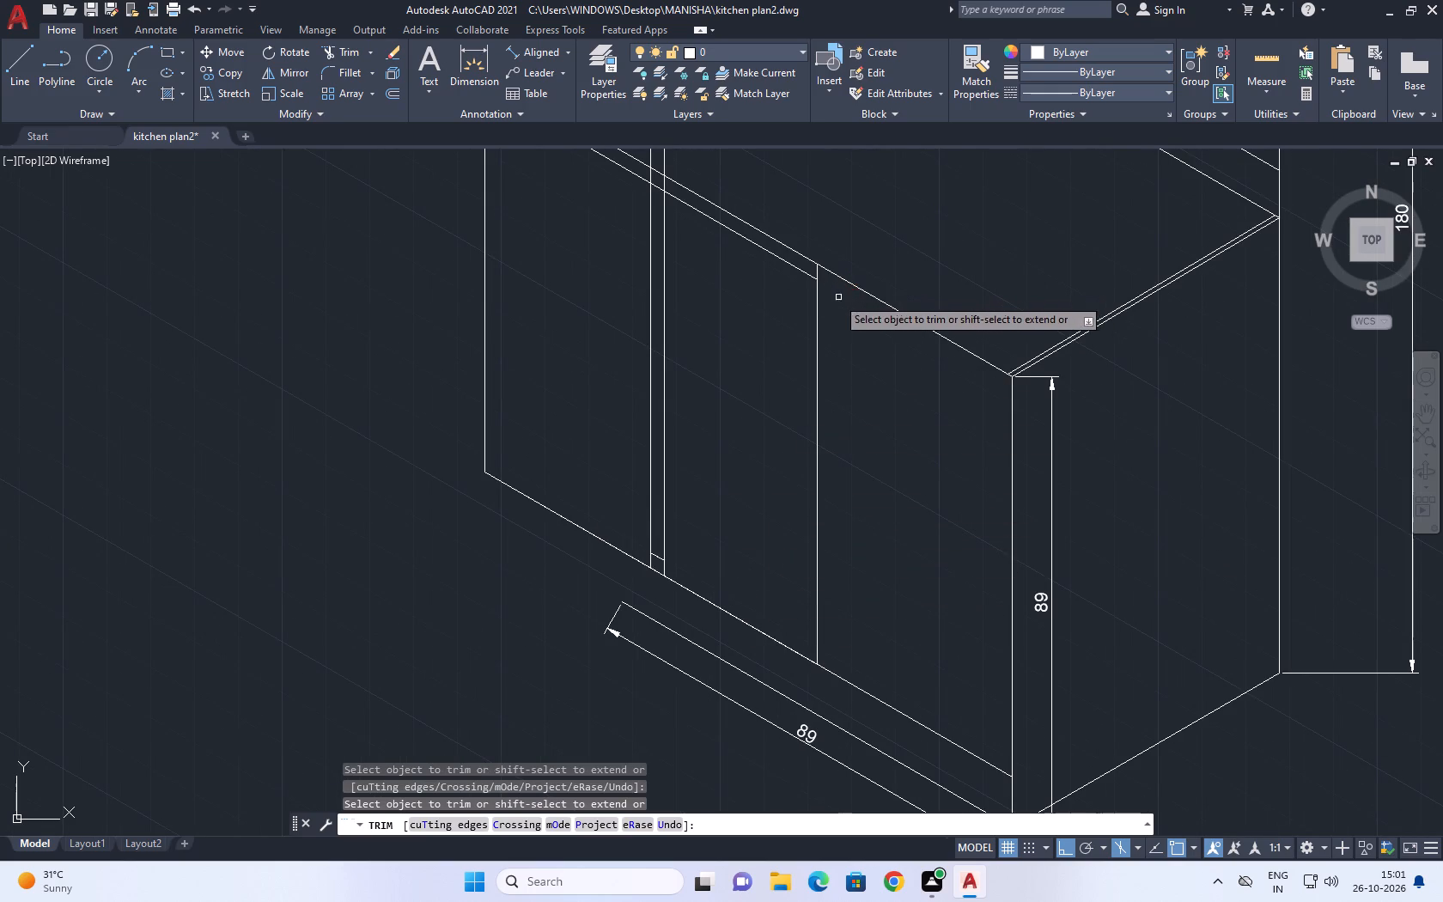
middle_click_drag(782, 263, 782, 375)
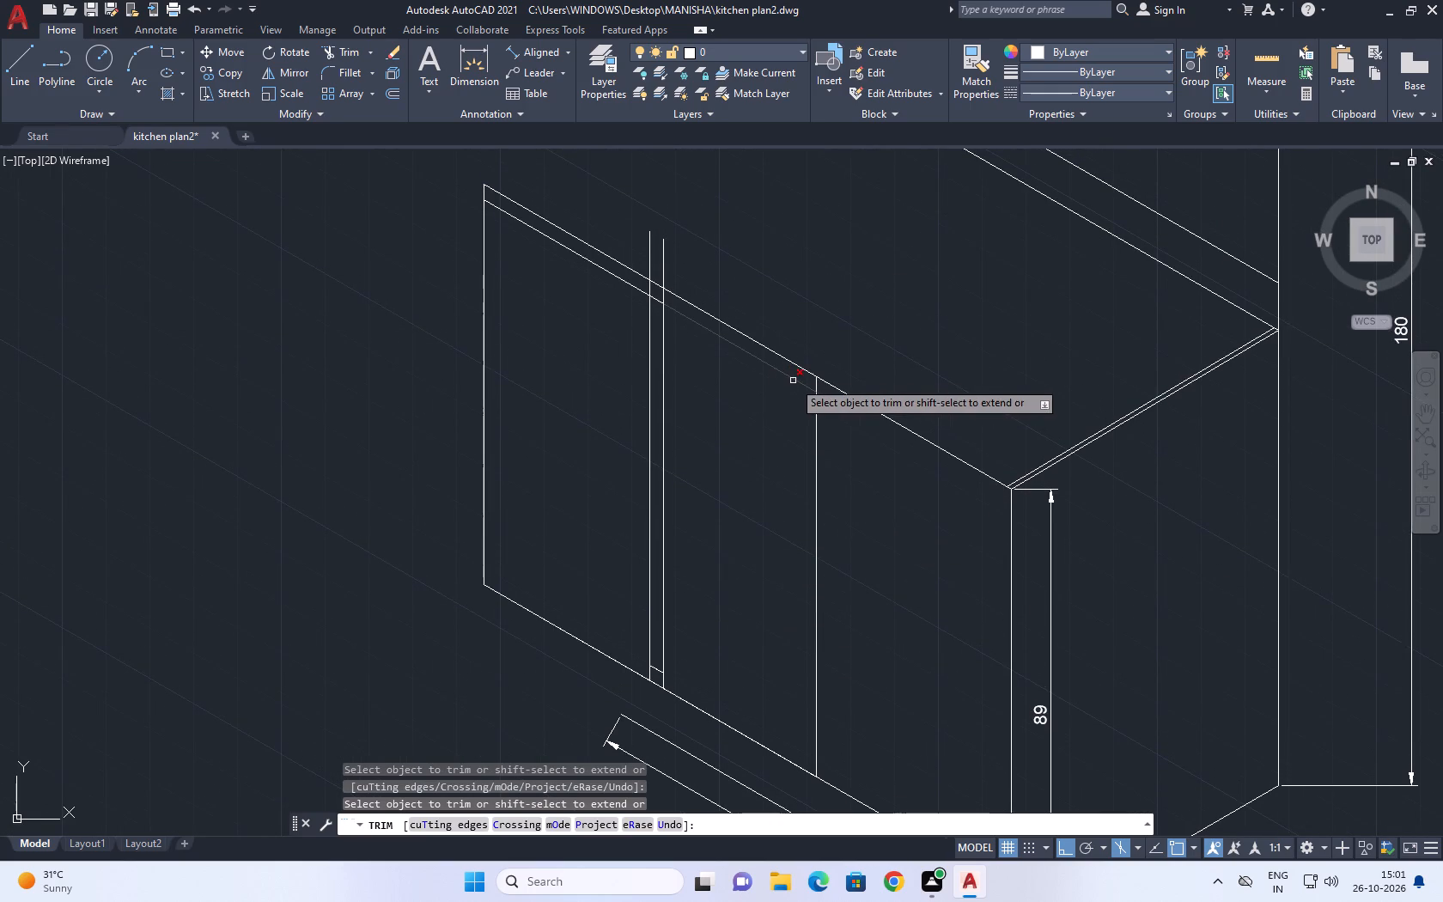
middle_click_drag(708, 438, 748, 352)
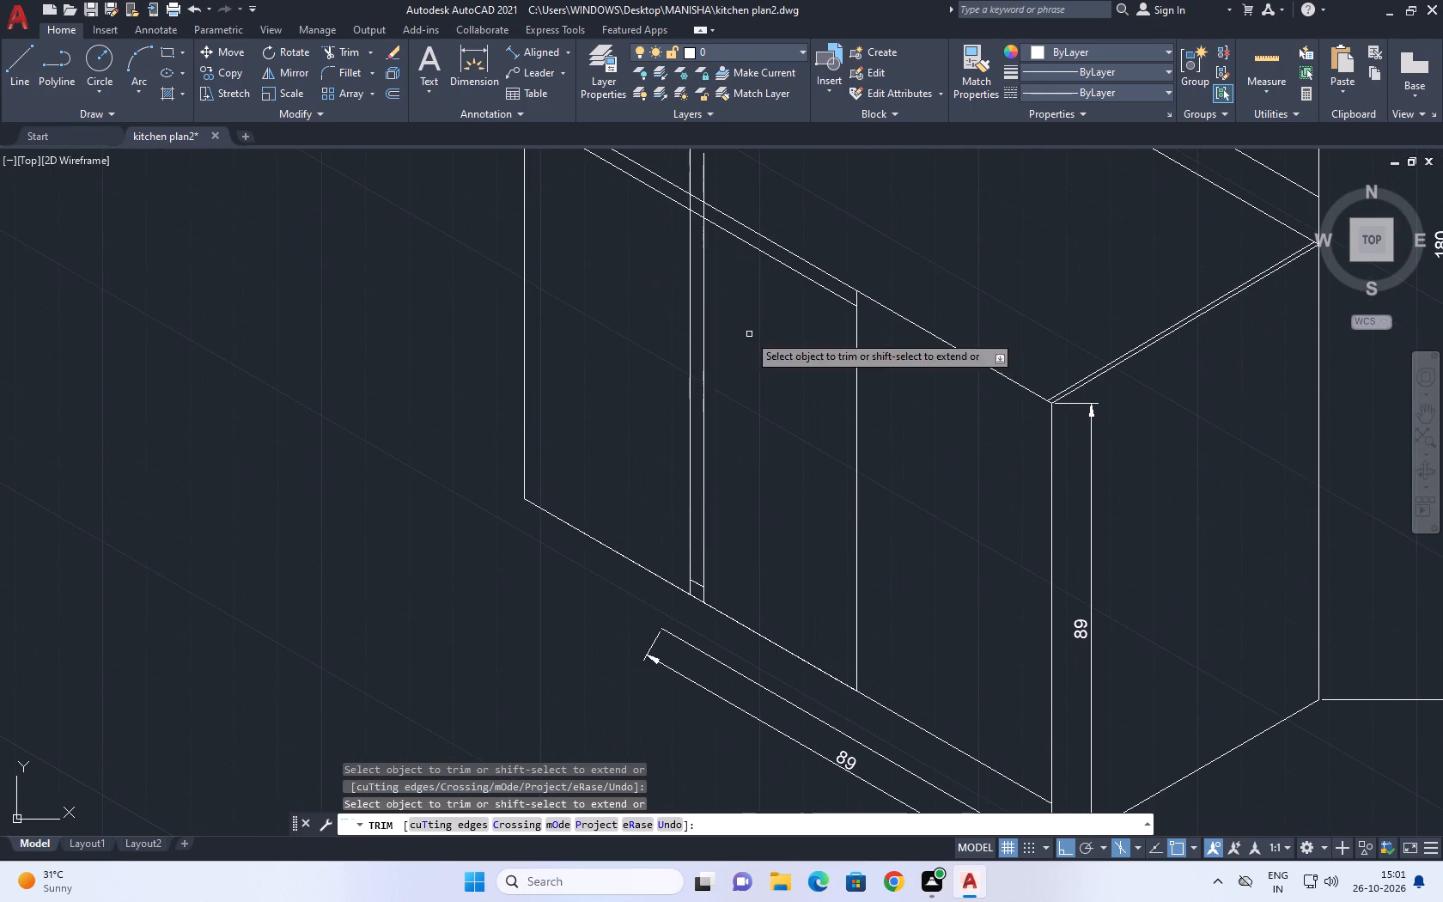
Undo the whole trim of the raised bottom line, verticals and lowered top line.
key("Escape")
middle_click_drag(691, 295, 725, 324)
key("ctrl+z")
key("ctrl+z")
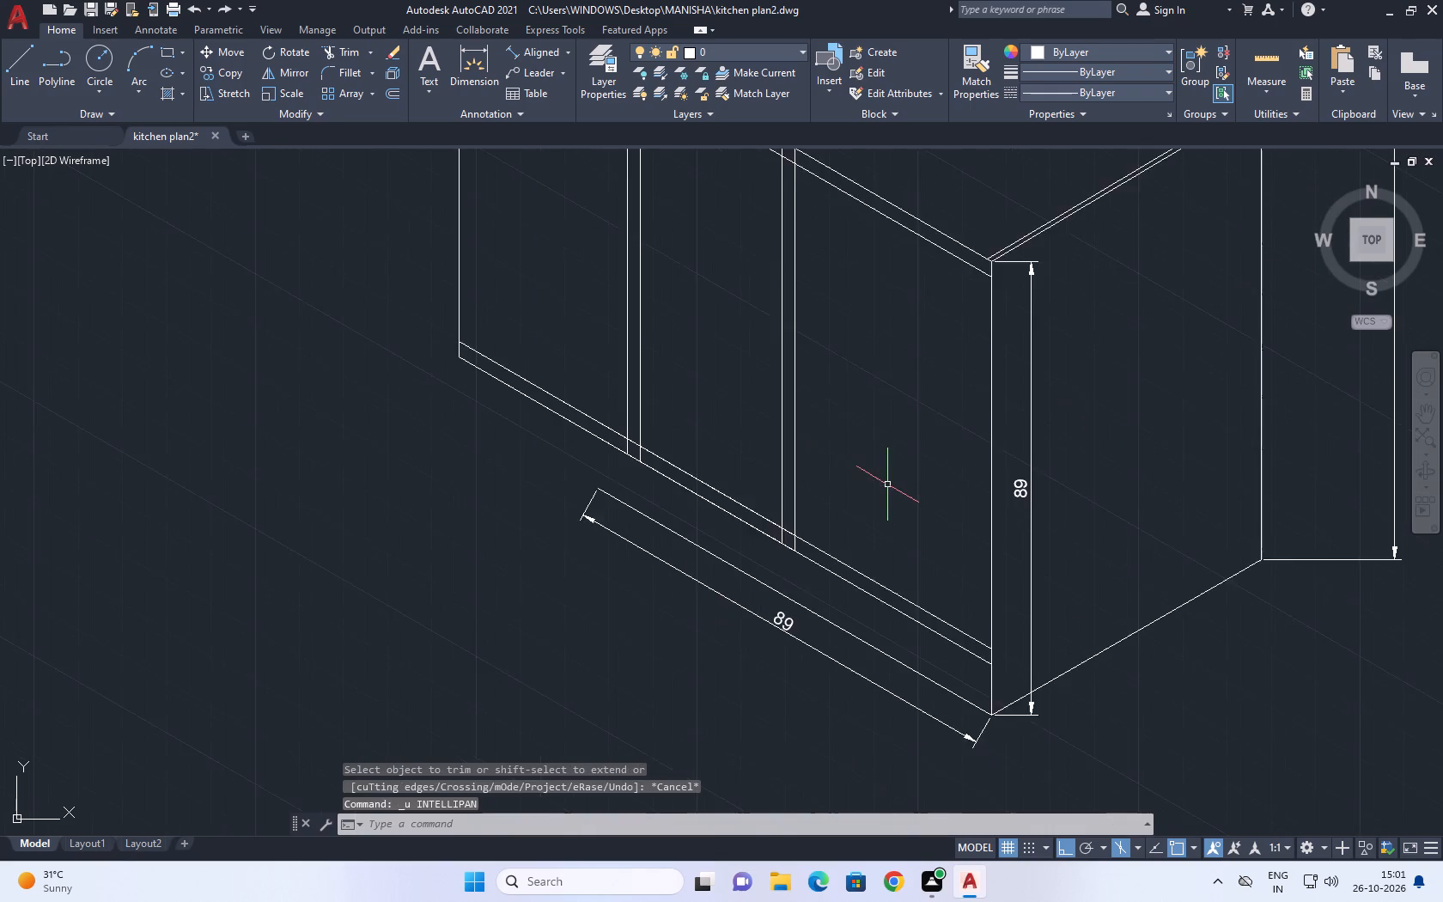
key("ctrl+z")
Trim the raised bottom line between the middle vertical and the near corner.
middle_click_drag(775, 523, 824, 538)
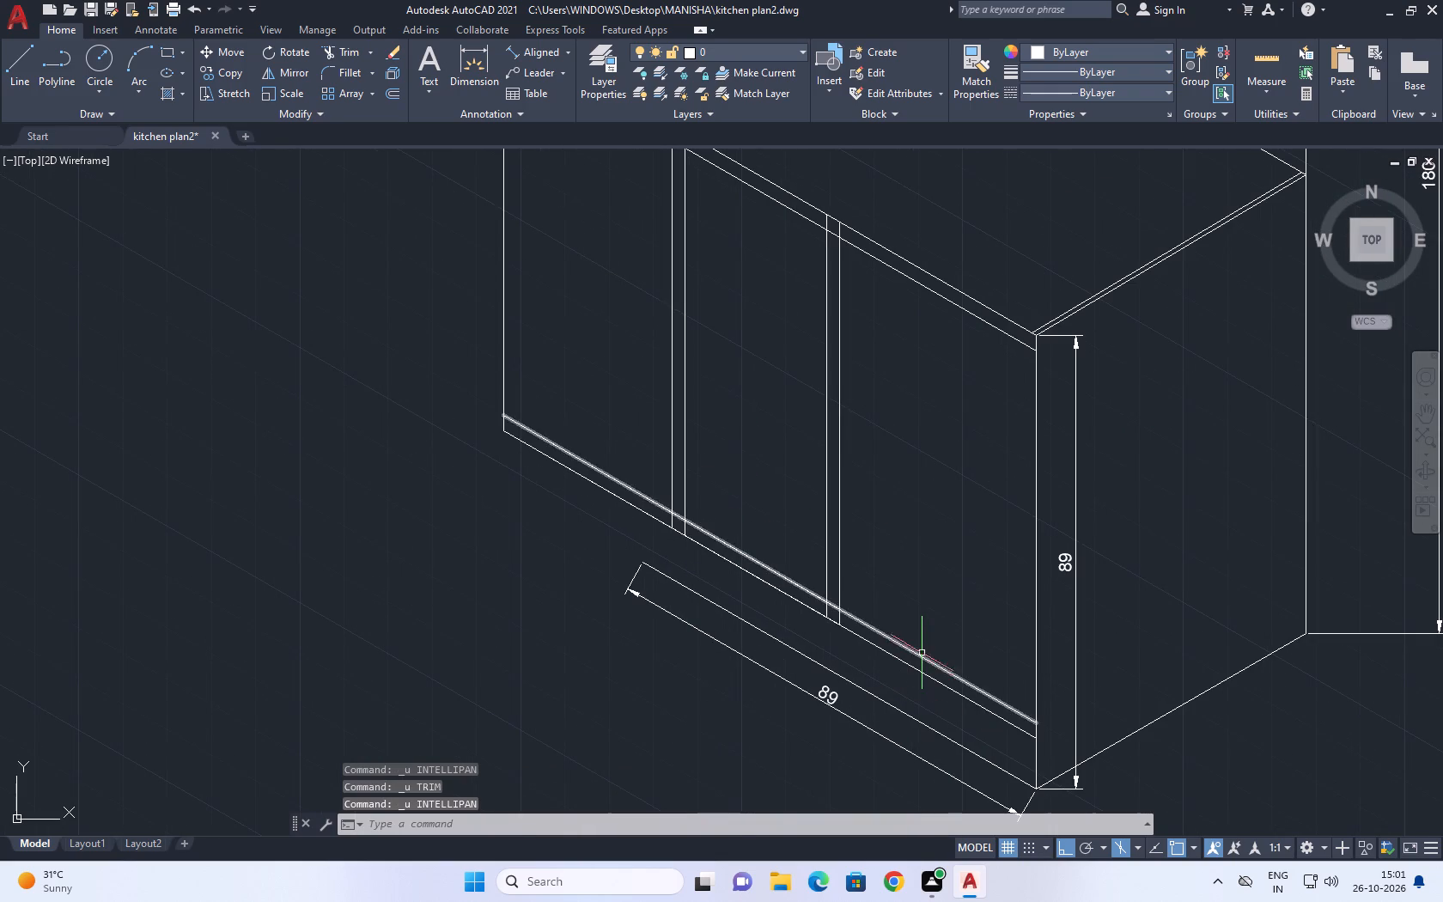
key("t")
key("r")
key("space")
left_click(919, 649)
left_click(916, 655)
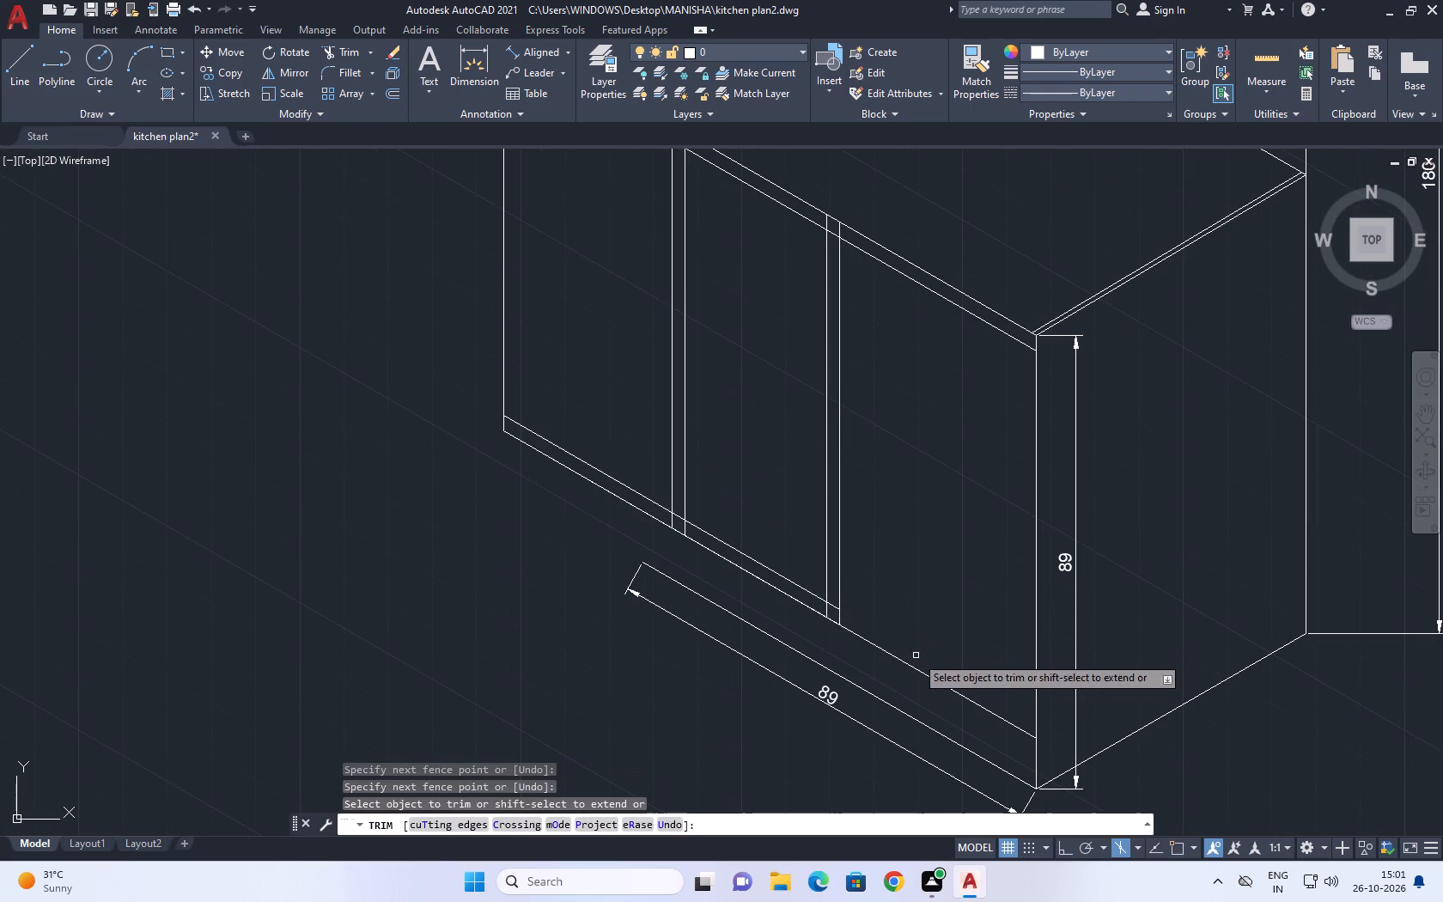
middle_click_drag(867, 590, 942, 678)
key("Escape")
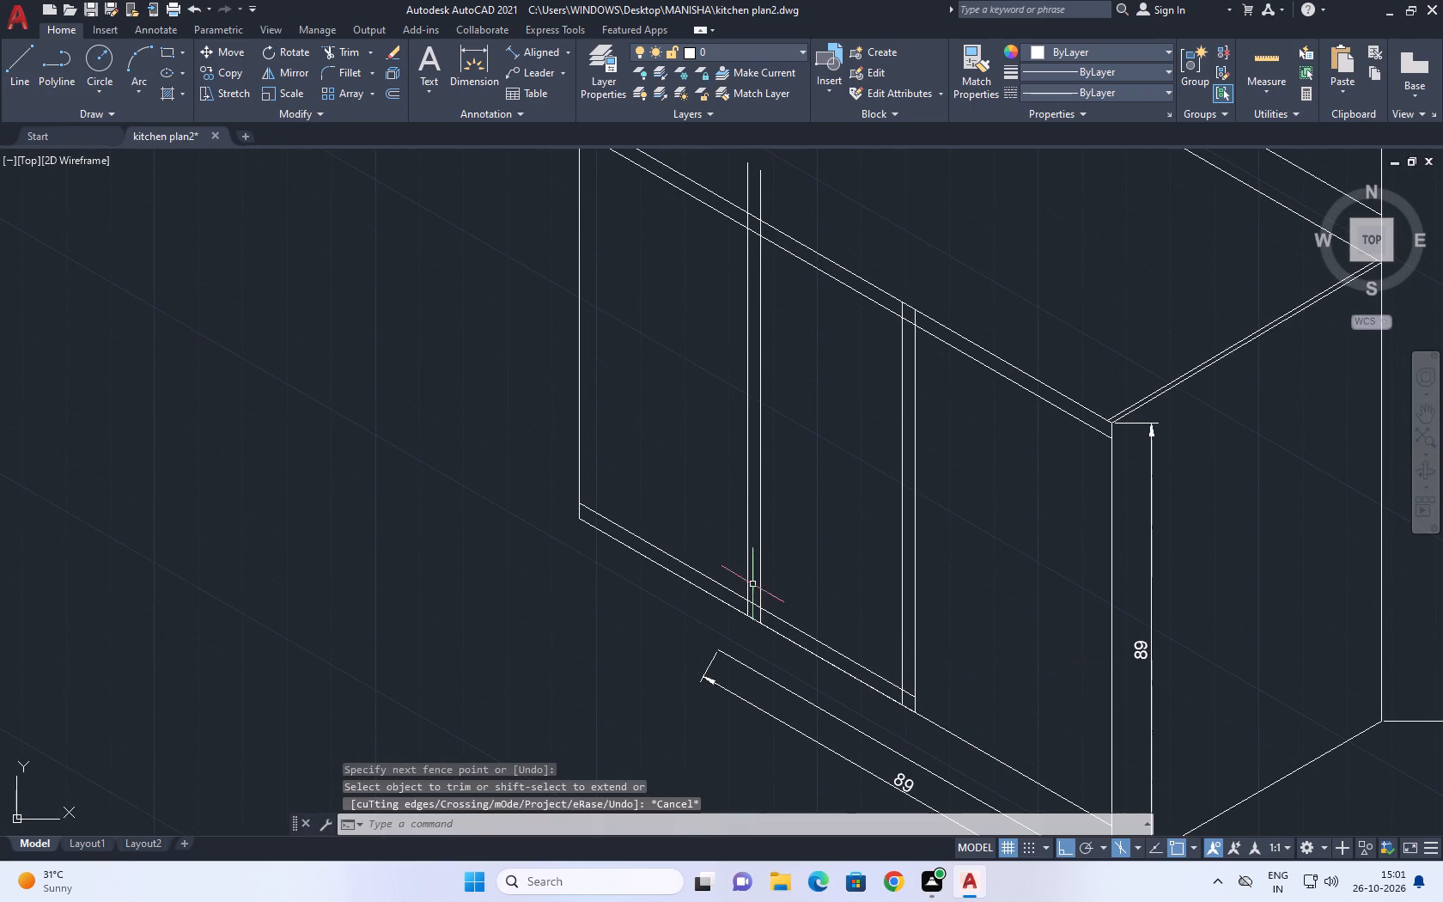
Copy the front face's far vertical edge 3 units inward along the face.
left_click(575, 306)
left_click(608, 349)
left_click_drag(605, 328, 580, 318)
left_click(563, 311)
middle_click_drag(574, 333, 598, 394)
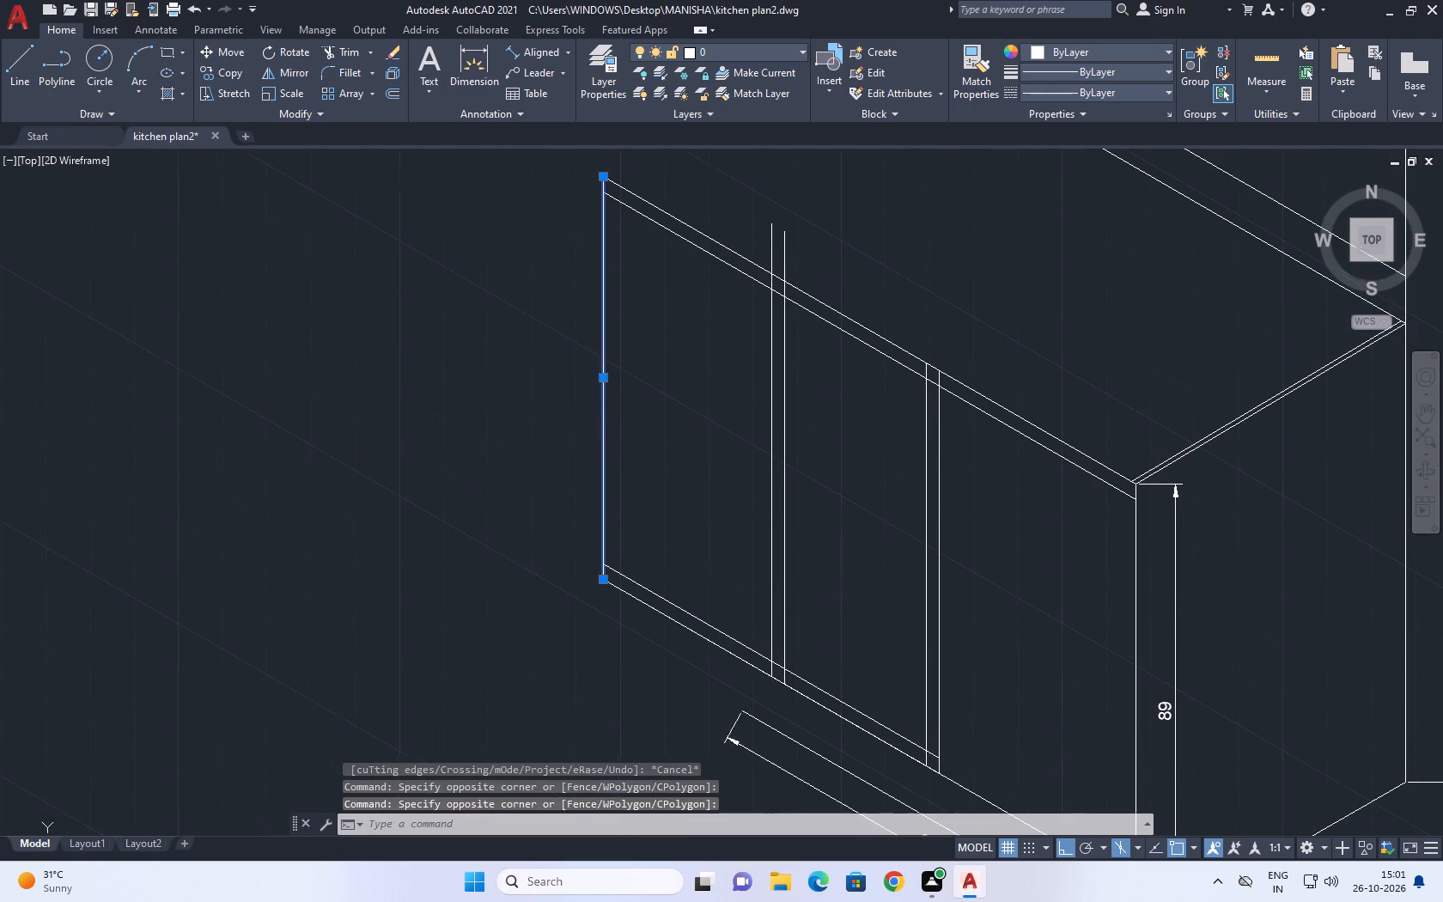
key("c")
key("o")
key("space")
left_click(600, 407)
type("3")
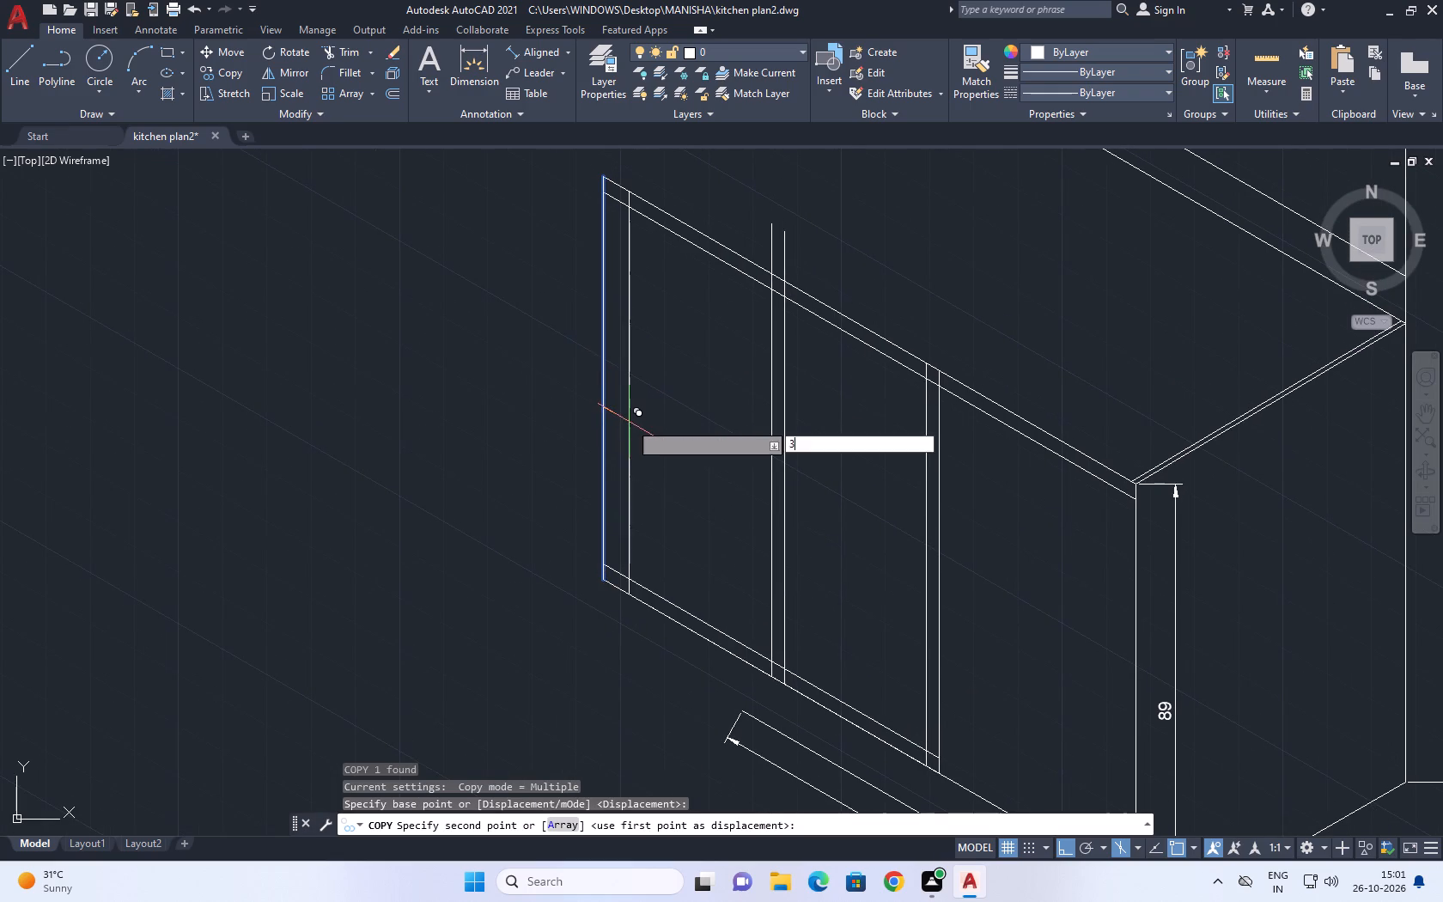
key("space")
key("Escape")
Trim the midpoint vertical and its 3-unit copy back to the lowered top line.
middle_click_drag(726, 390, 727, 418)
type("tr")
key("space")
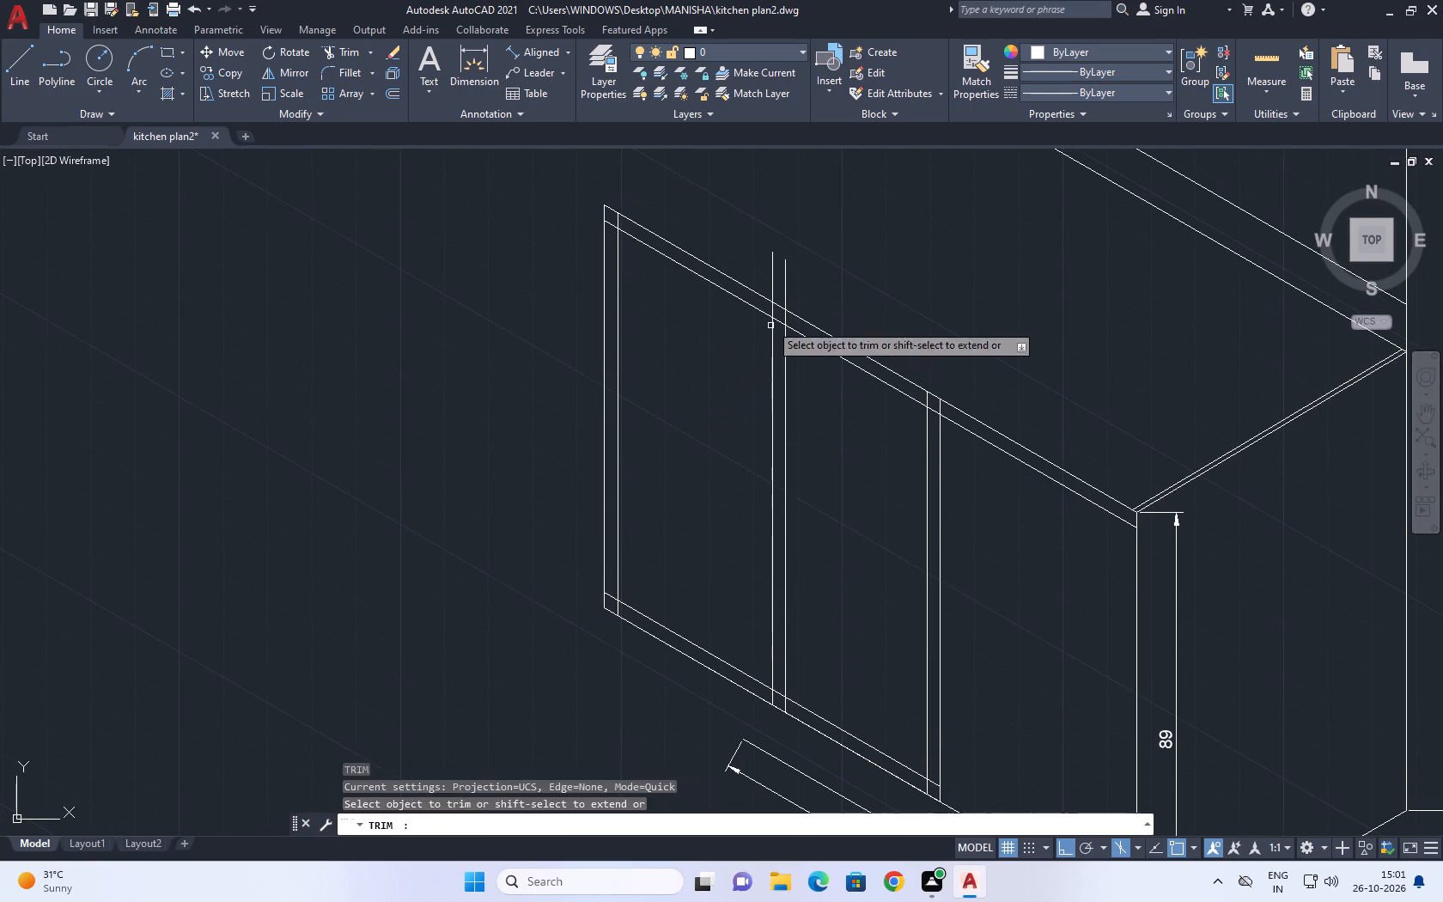
scroll(757, 285, "up", 3)
left_click(870, 419)
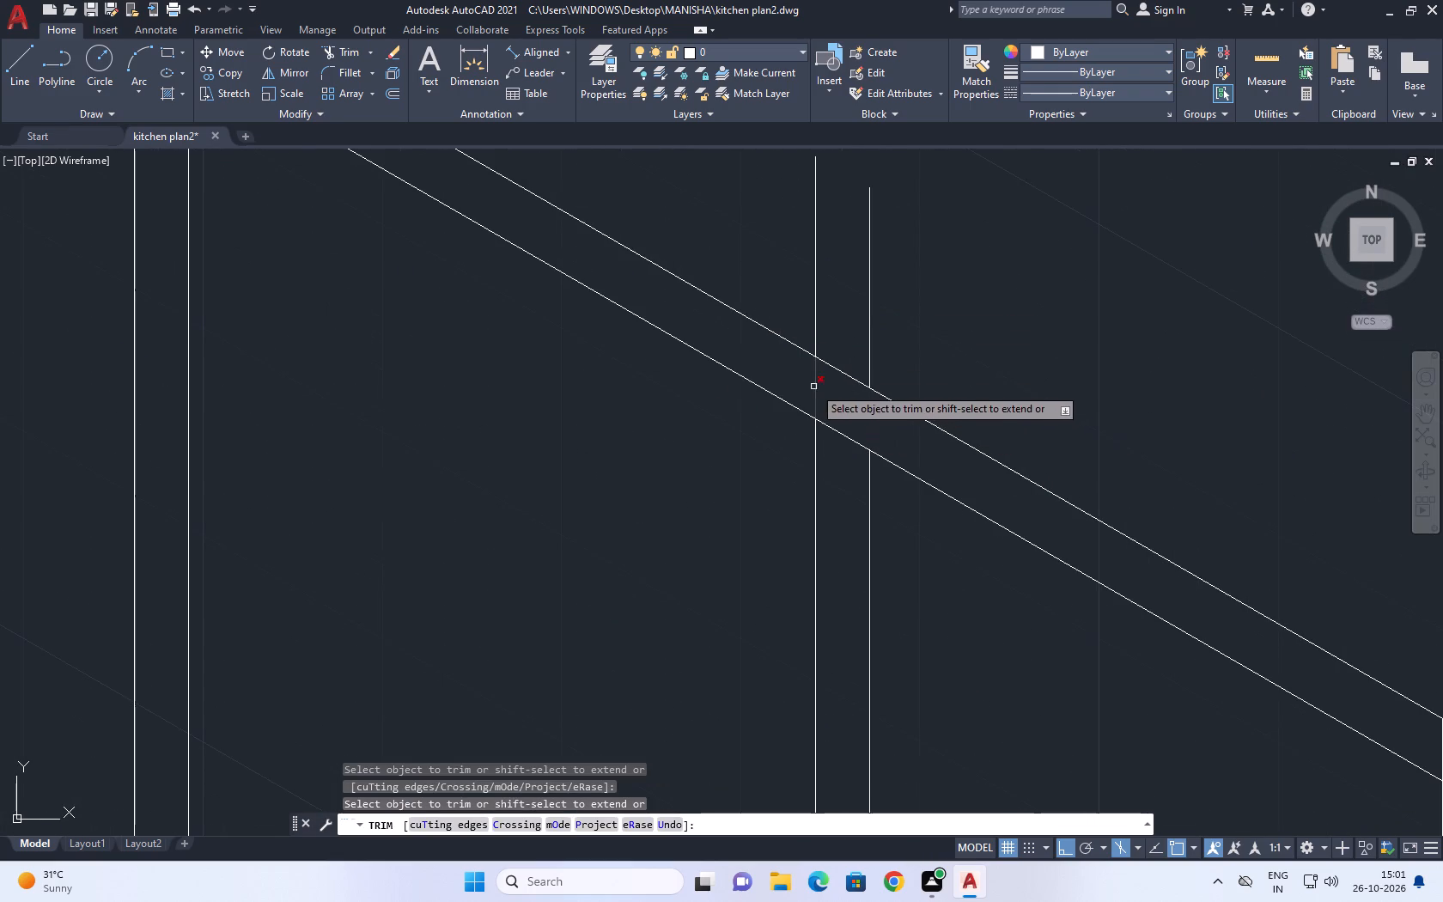
left_click(813, 387)
left_click_drag(922, 315, 873, 302)
left_click(784, 236)
left_click(891, 308)
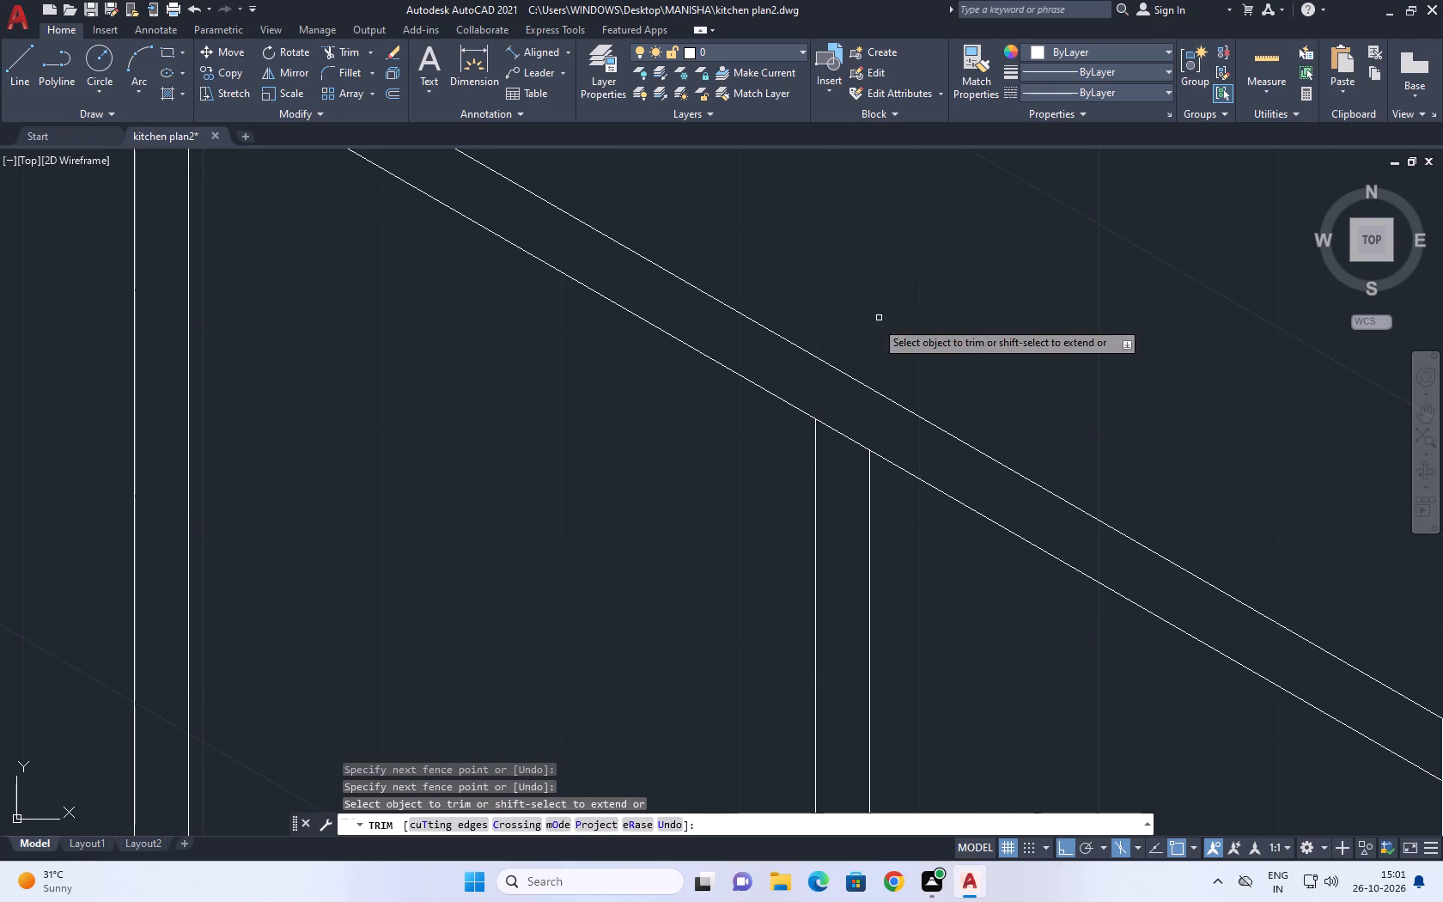
Trim the overlapping ends of the raised bottom line and the middle vertical's copy into a clean lower corner.
scroll(847, 326, "down", 7)
scroll(921, 480, "up", 4)
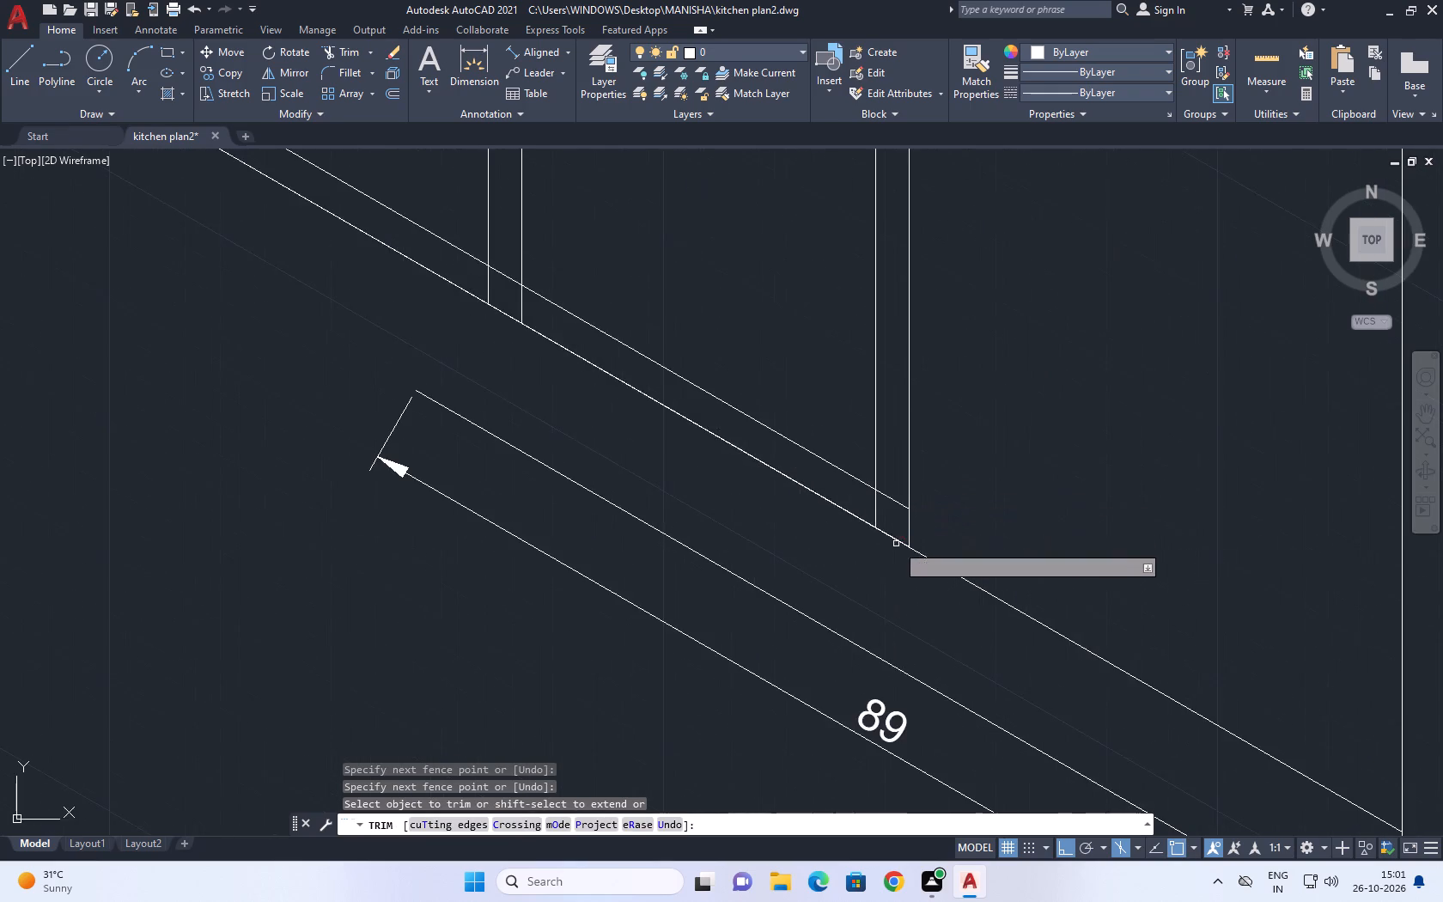
scroll(887, 521, "up", 2)
left_click(843, 491)
left_click(883, 451)
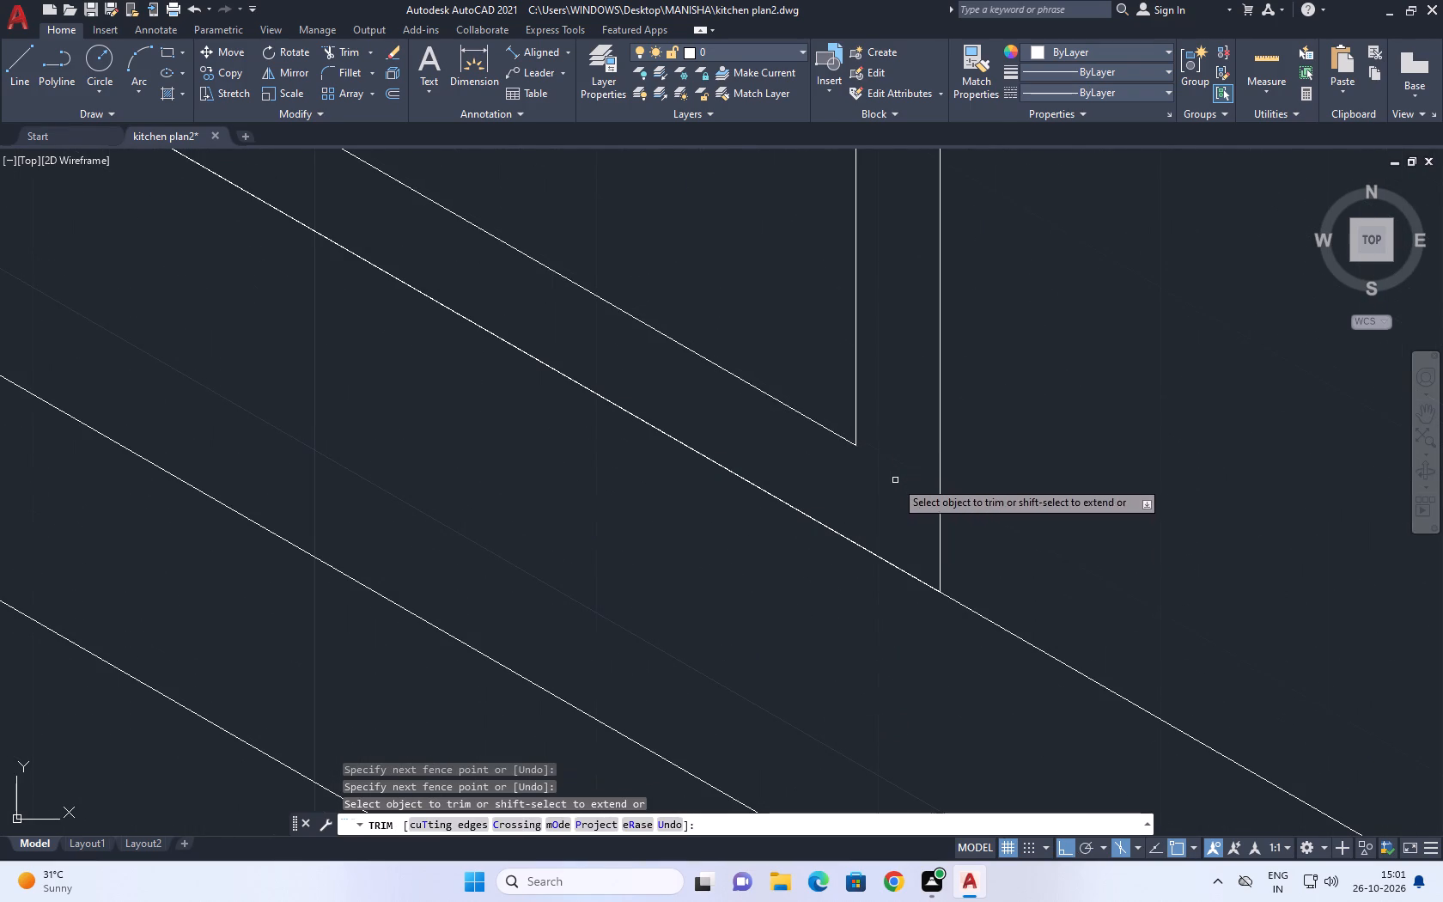
Trim the overlapping ends of the lowered top line and the middle vertical's copy into a clean upper corner.
scroll(895, 481, "down", 5)
scroll(879, 230, "up", 6)
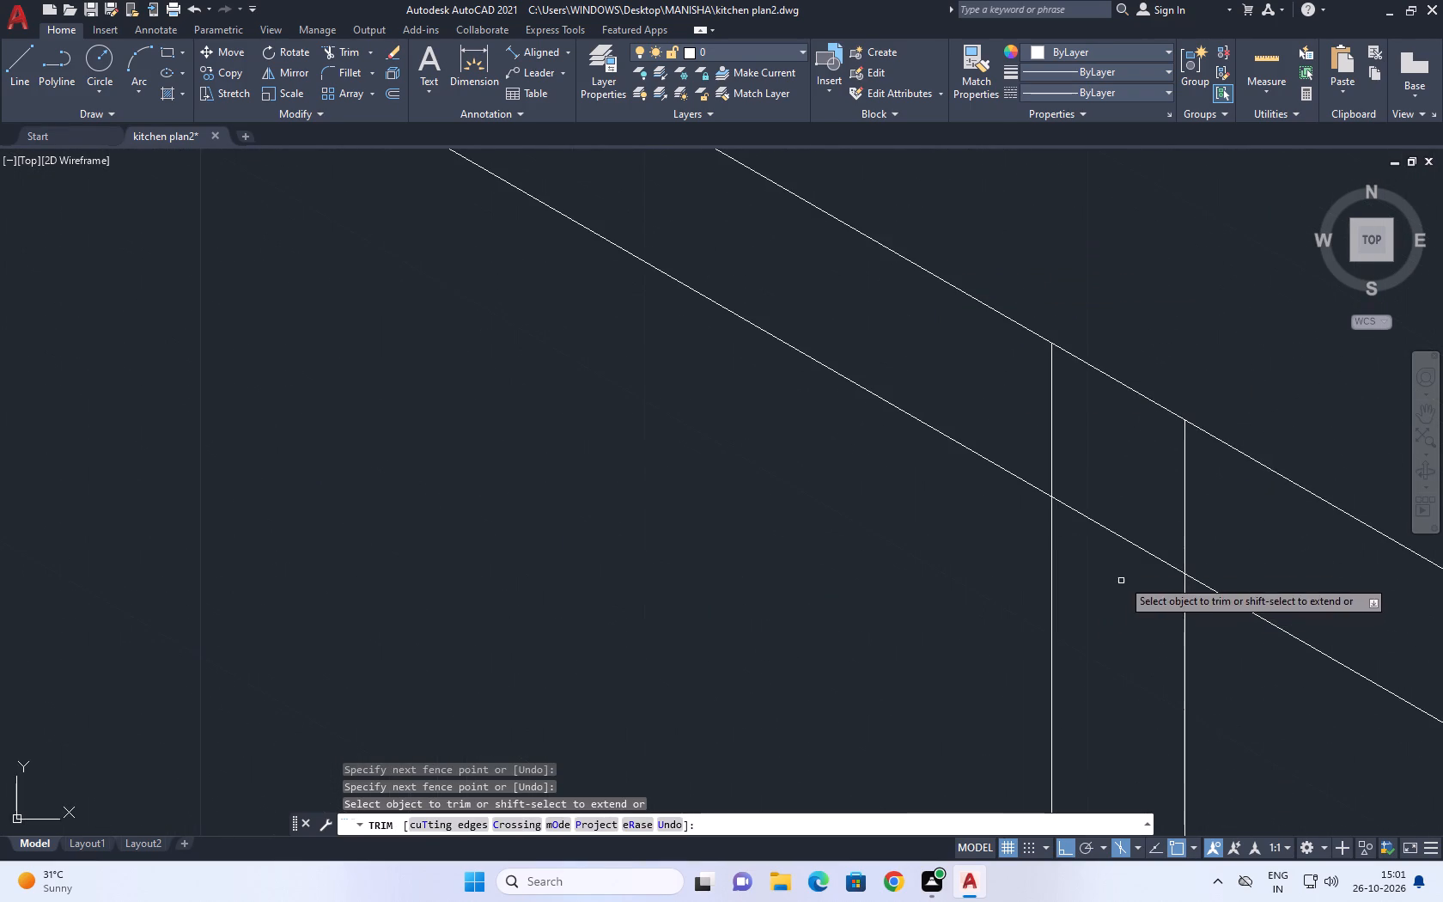
left_click_drag(1122, 578, 1122, 570)
left_click(1038, 424)
scroll(1132, 559, "down", 6)
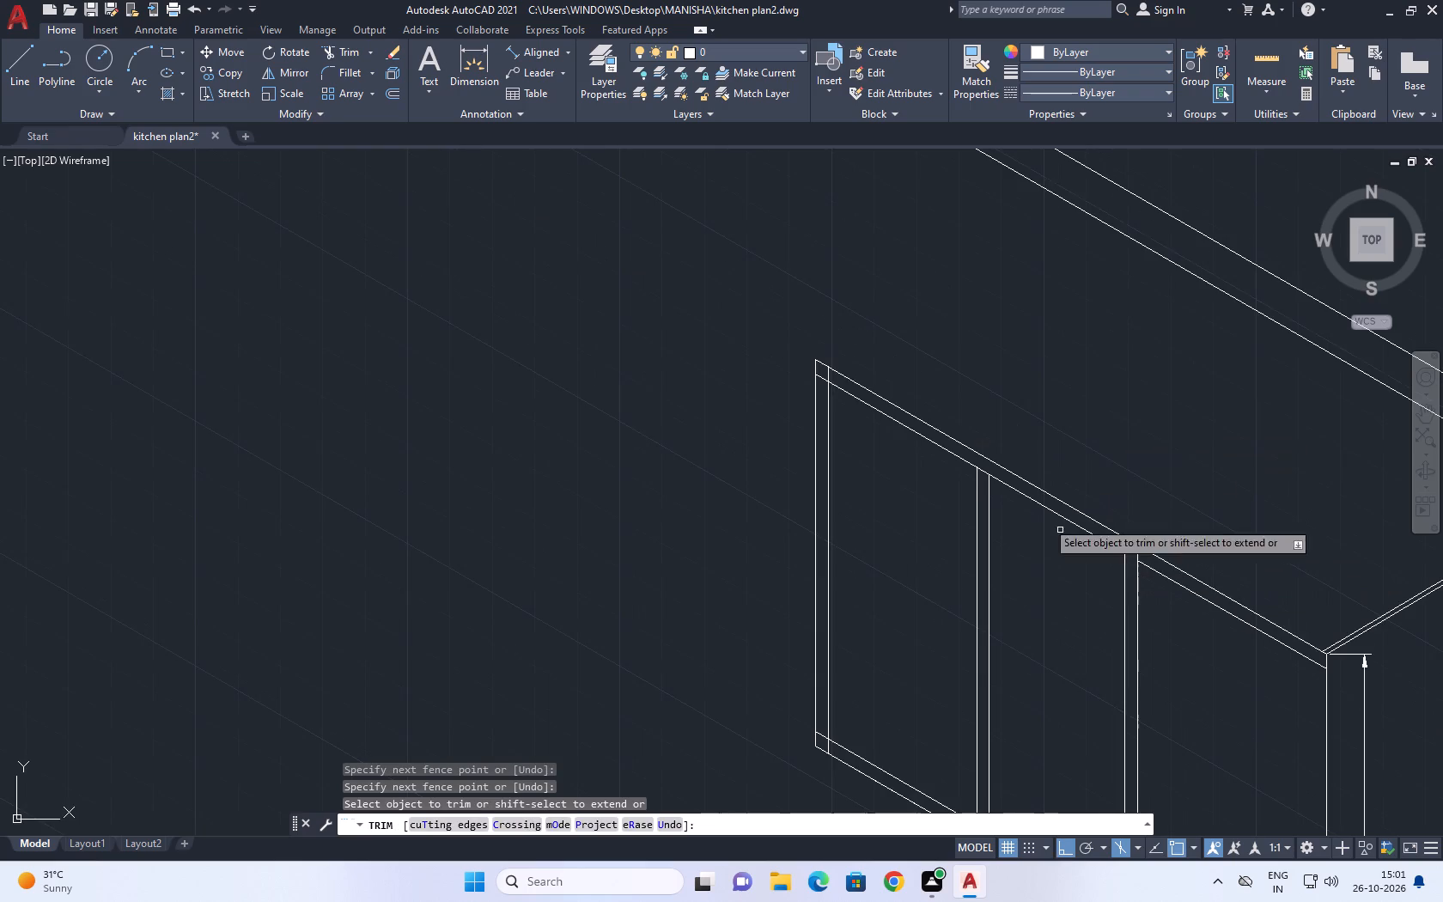
Trim the overlapping ends of the lowered top line and the far vertical's copy into a clean upper corner.
scroll(837, 391, "up", 3)
scroll(782, 349, "up", 4)
left_click(897, 284)
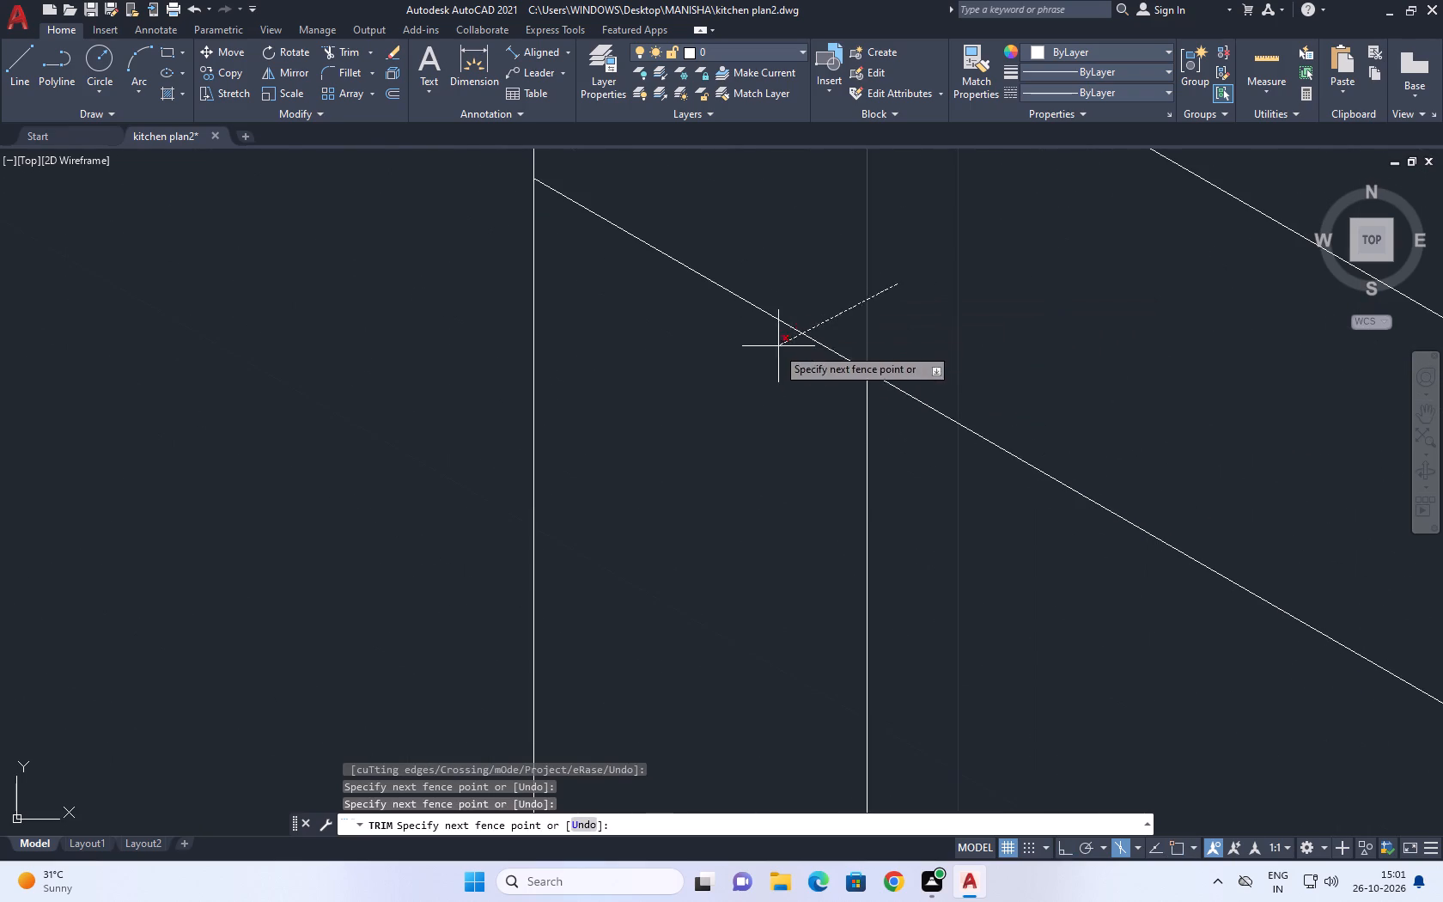
left_click(759, 369)
Trim the overlapping ends of the raised bottom line and the far vertical's copy into a clean lower corner.
scroll(917, 225, "down", 7)
middle_click_drag(923, 422, 720, 133)
scroll(843, 340, "down", 6)
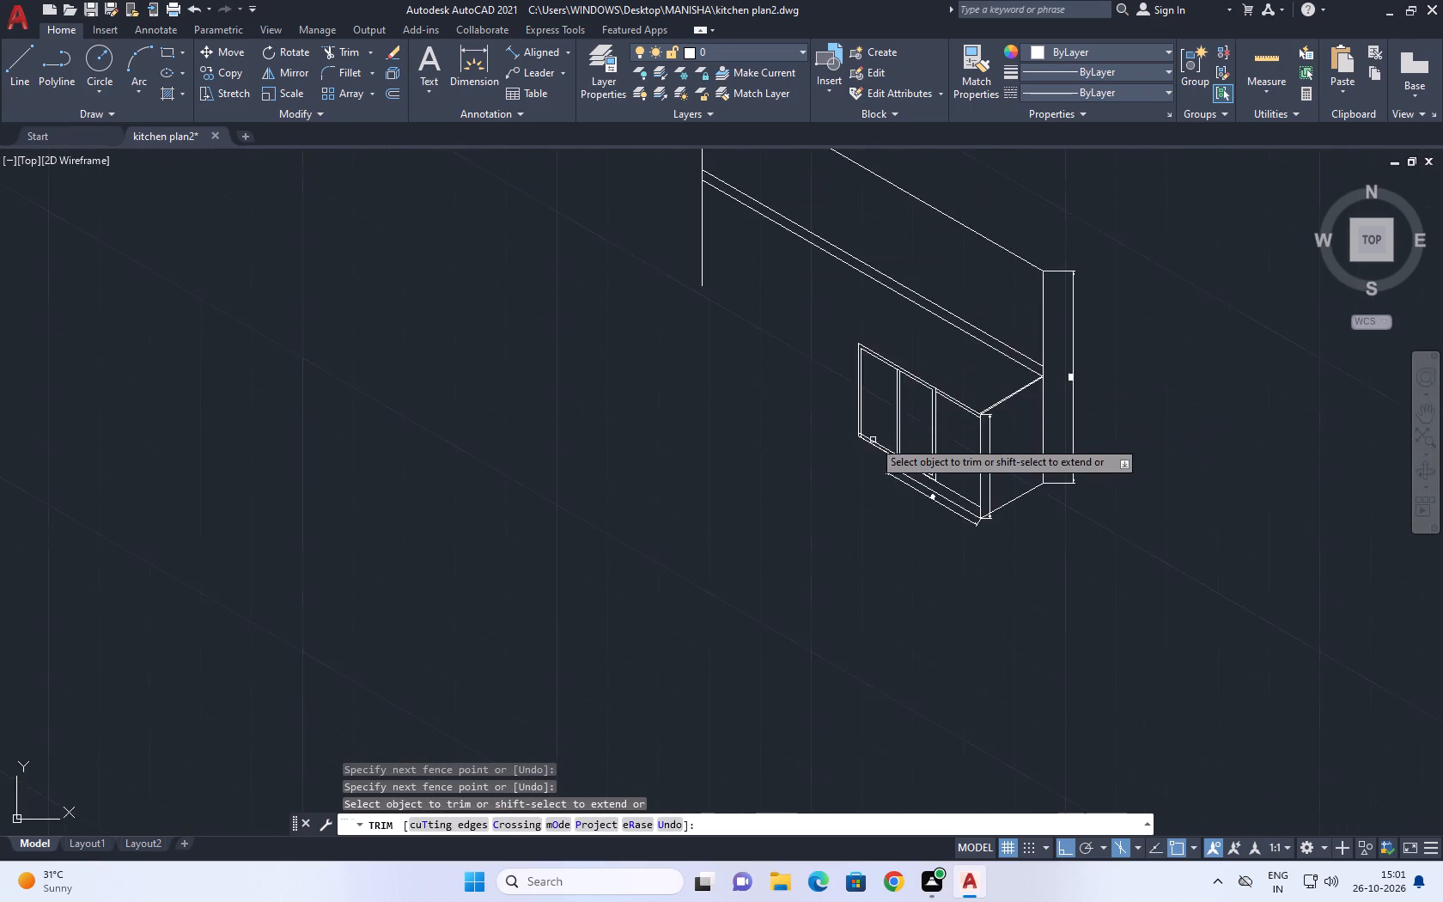
scroll(873, 440, "up", 11)
left_click_drag(970, 515, 941, 477)
left_click(826, 370)
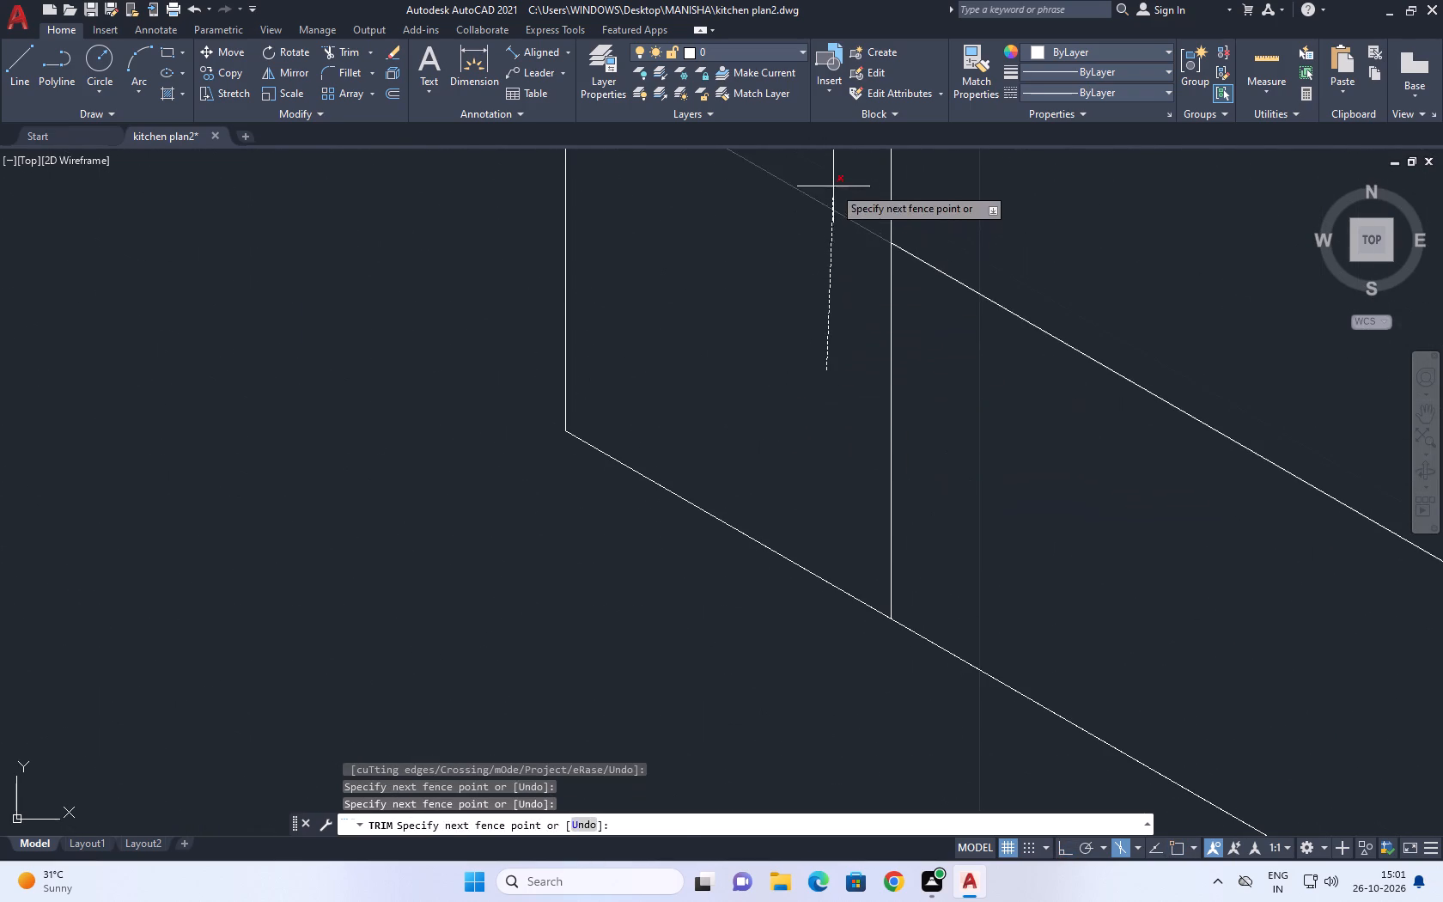
left_click(833, 186)
left_click_drag(939, 519, 935, 509)
left_click_drag(802, 426, 795, 422)
scroll(861, 451, "down", 9)
key("Escape")
Trim the midpoint vertical pair back to the raised bottom line and remove that line's segment between the two verticals.
middle_click_drag(938, 468, 902, 478)
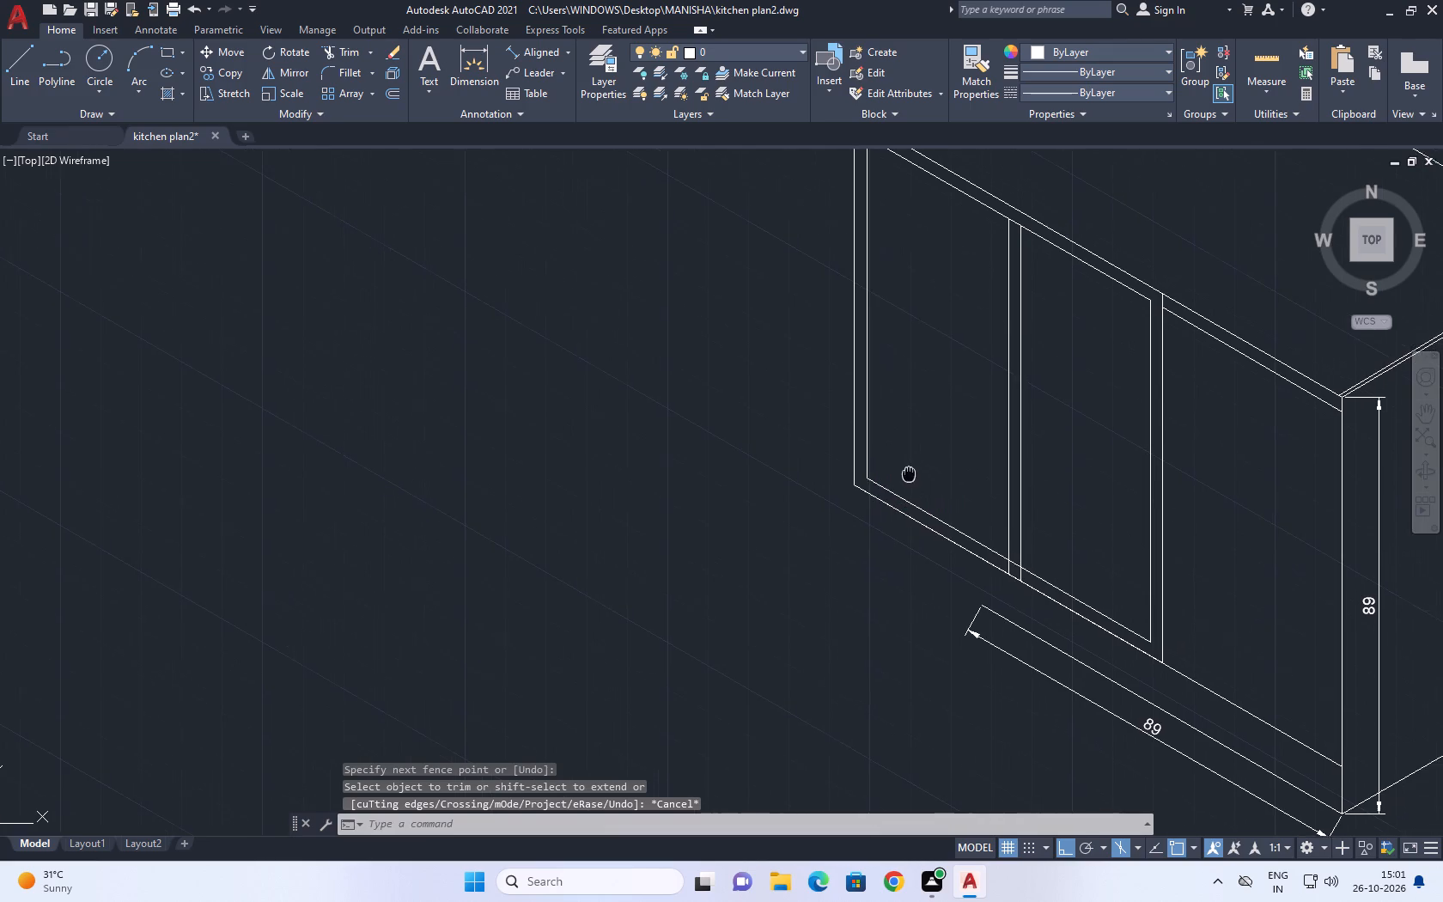
middle_click_drag(902, 478, 788, 567)
middle_click_drag(875, 638, 823, 617)
middle_click_drag(866, 657, 831, 643)
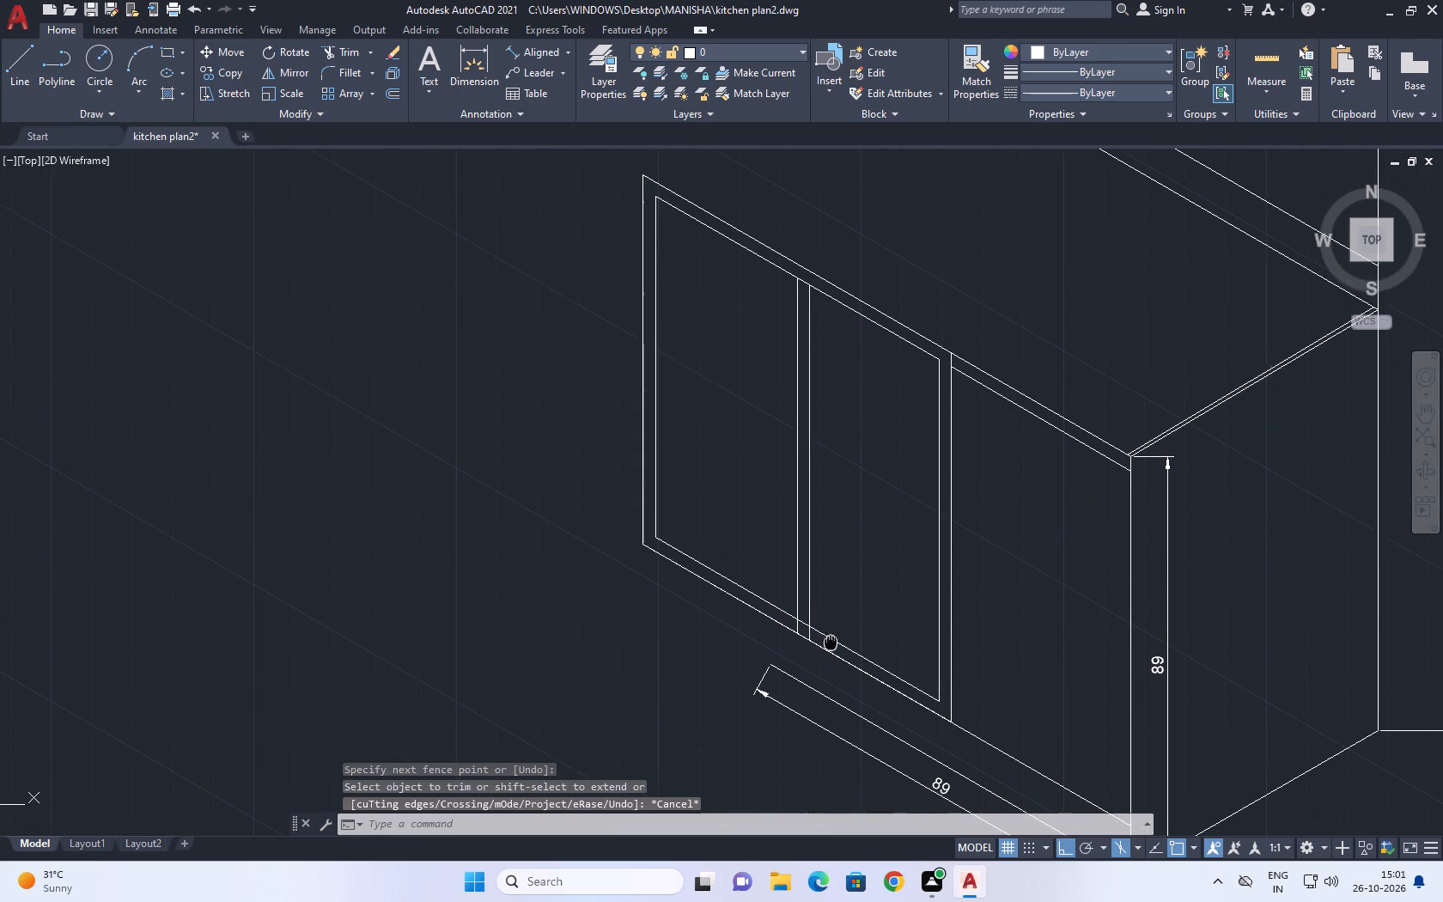
middle_click_drag(831, 643, 827, 636)
key("t")
key("r")
key("space")
scroll(801, 631, "up", 6)
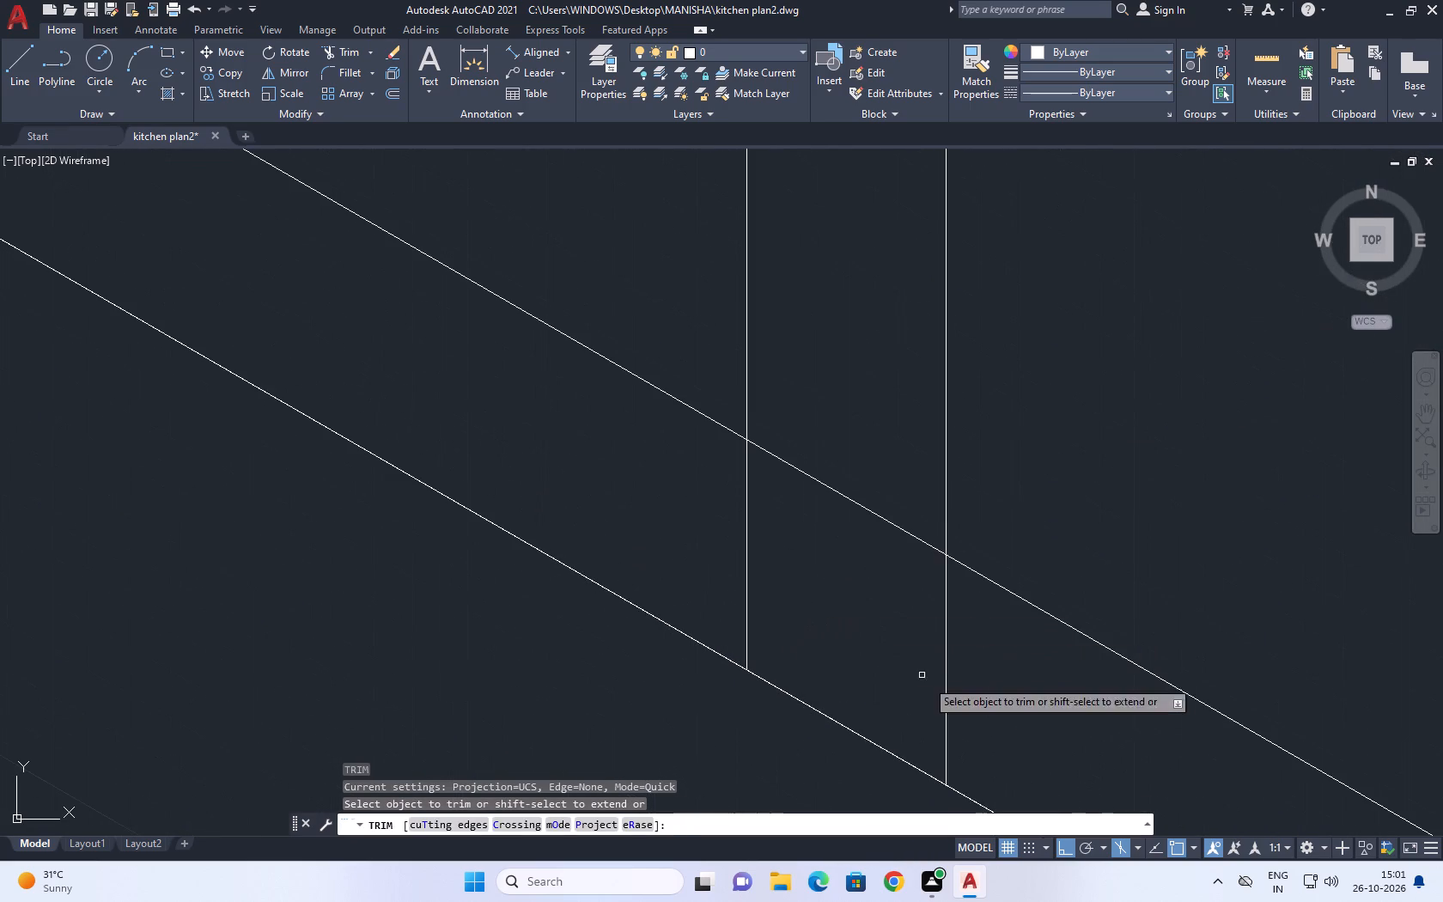
left_click_drag(966, 703, 935, 680)
left_click(719, 526)
left_click(802, 564)
left_click_drag(859, 457, 832, 481)
left_click(786, 548)
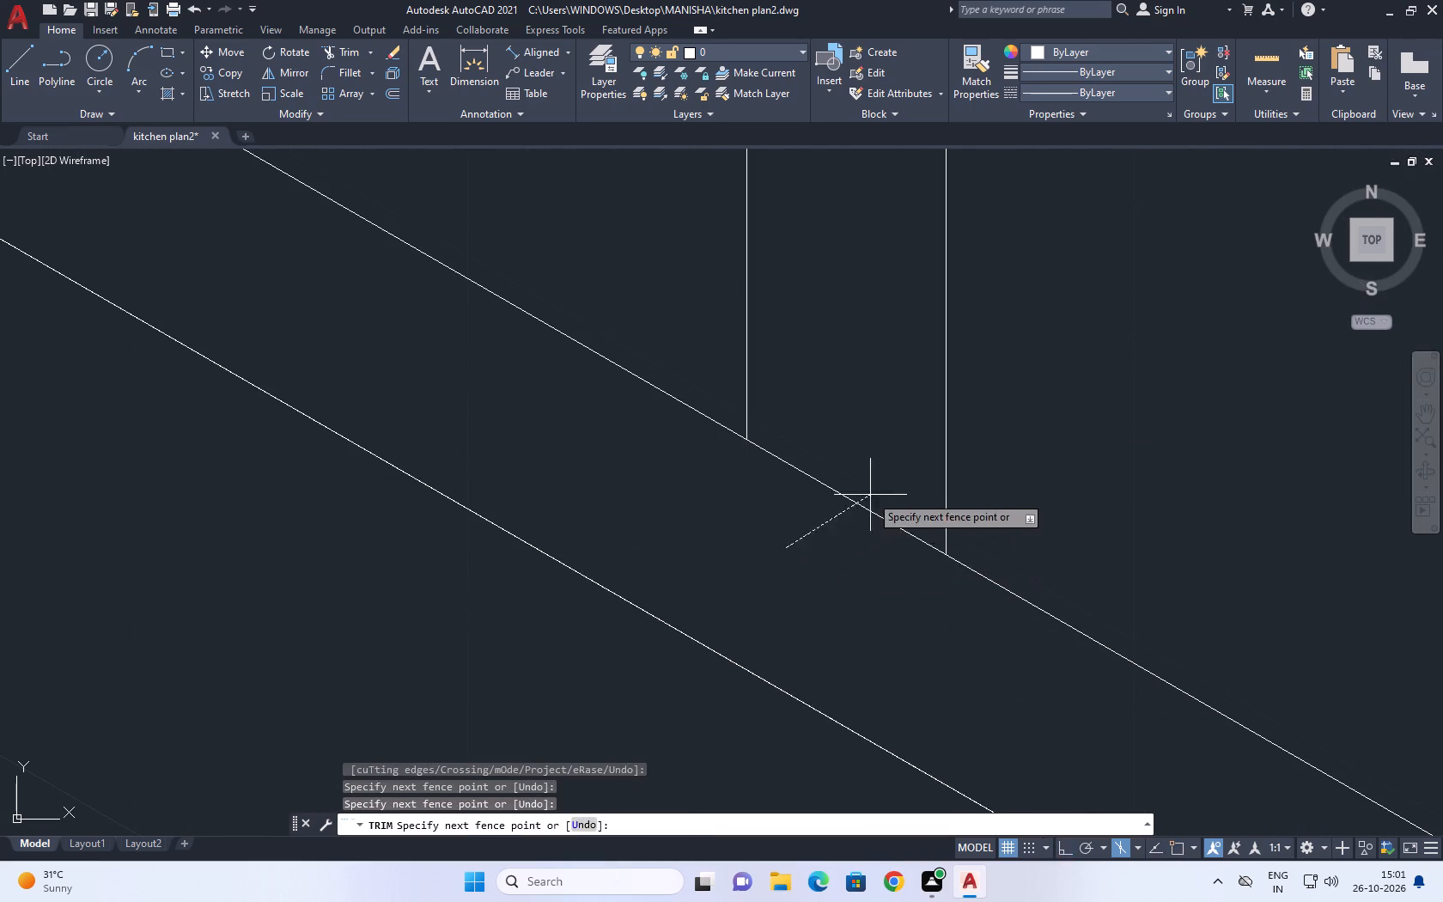
left_click_drag(870, 482, 867, 472)
scroll(863, 518, "down", 6)
key("Escape")
Trim away the lowered top line's short segment between the midpoint vertical pair.
scroll(873, 514, "down", 1)
middle_click_drag(882, 453, 803, 735)
middle_click_drag(753, 426, 737, 592)
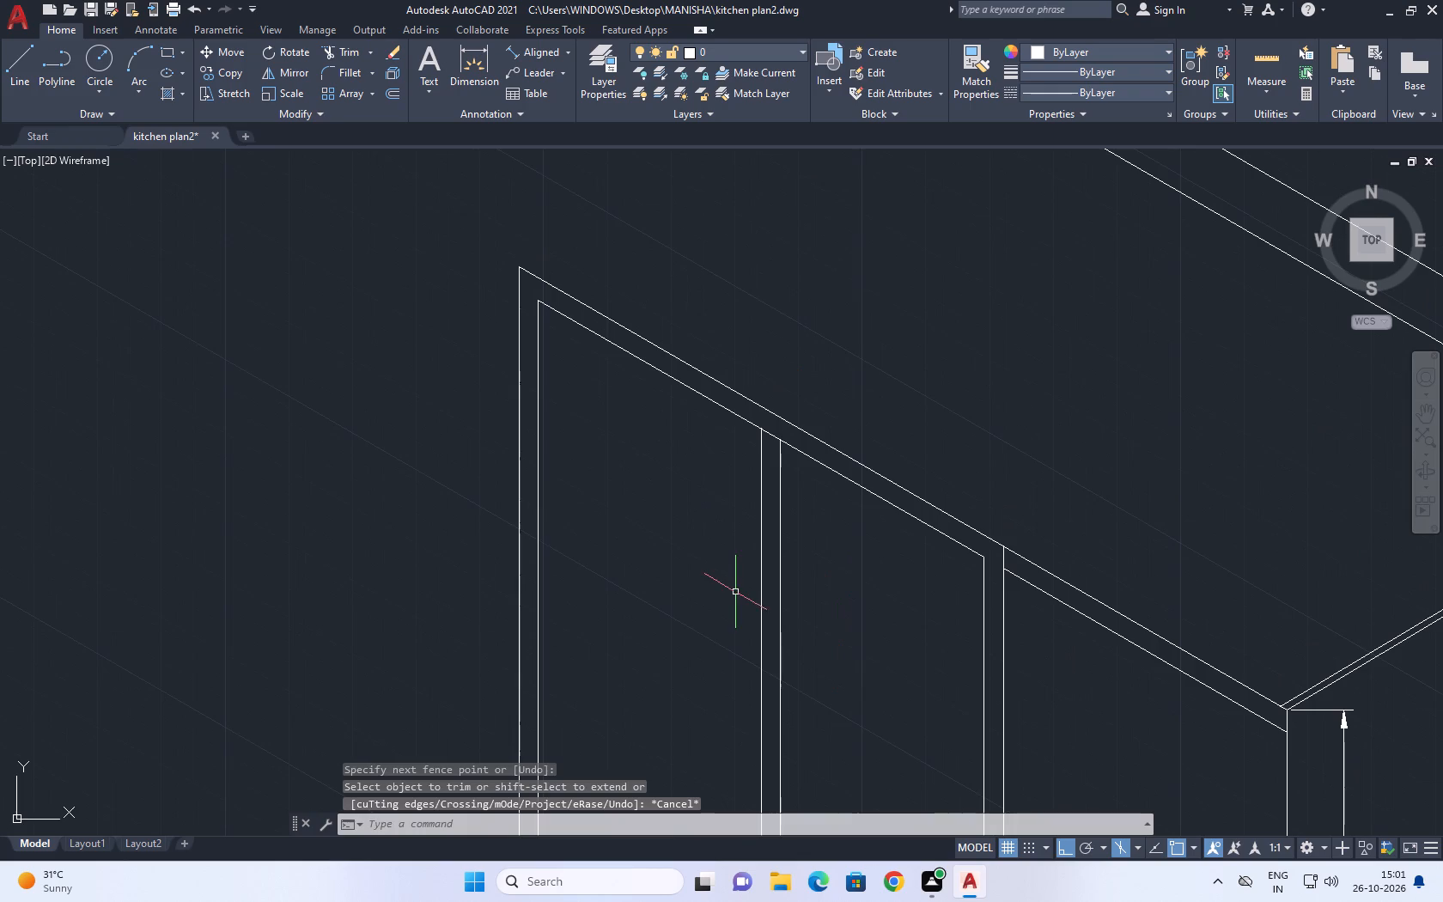
type("tr")
key("space")
scroll(774, 419, "up", 2)
left_click(771, 437)
left_click(759, 485)
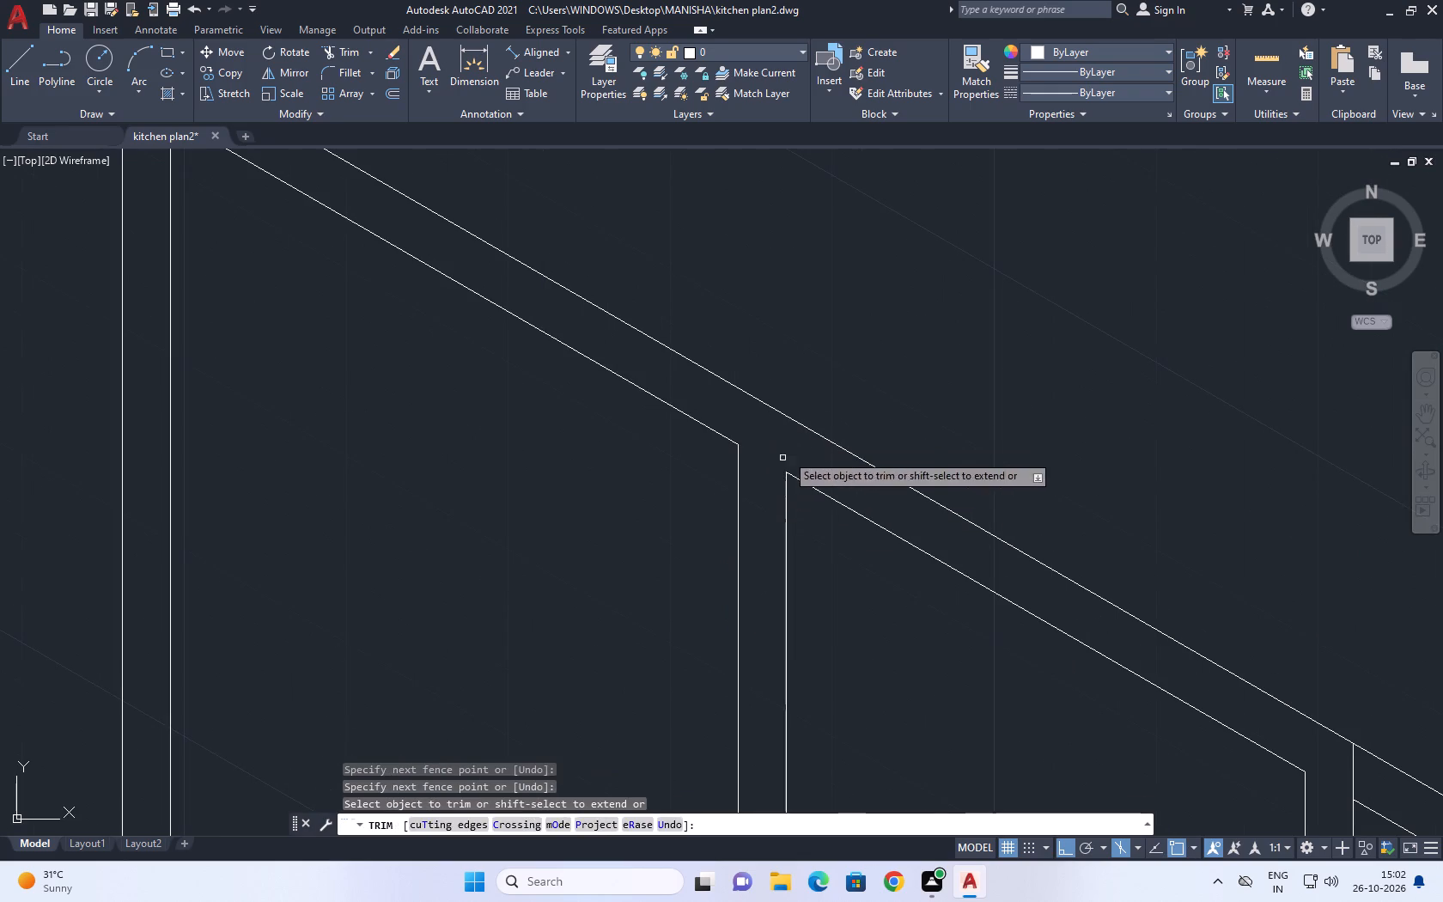
scroll(793, 443, "down", 6)
key("Escape")
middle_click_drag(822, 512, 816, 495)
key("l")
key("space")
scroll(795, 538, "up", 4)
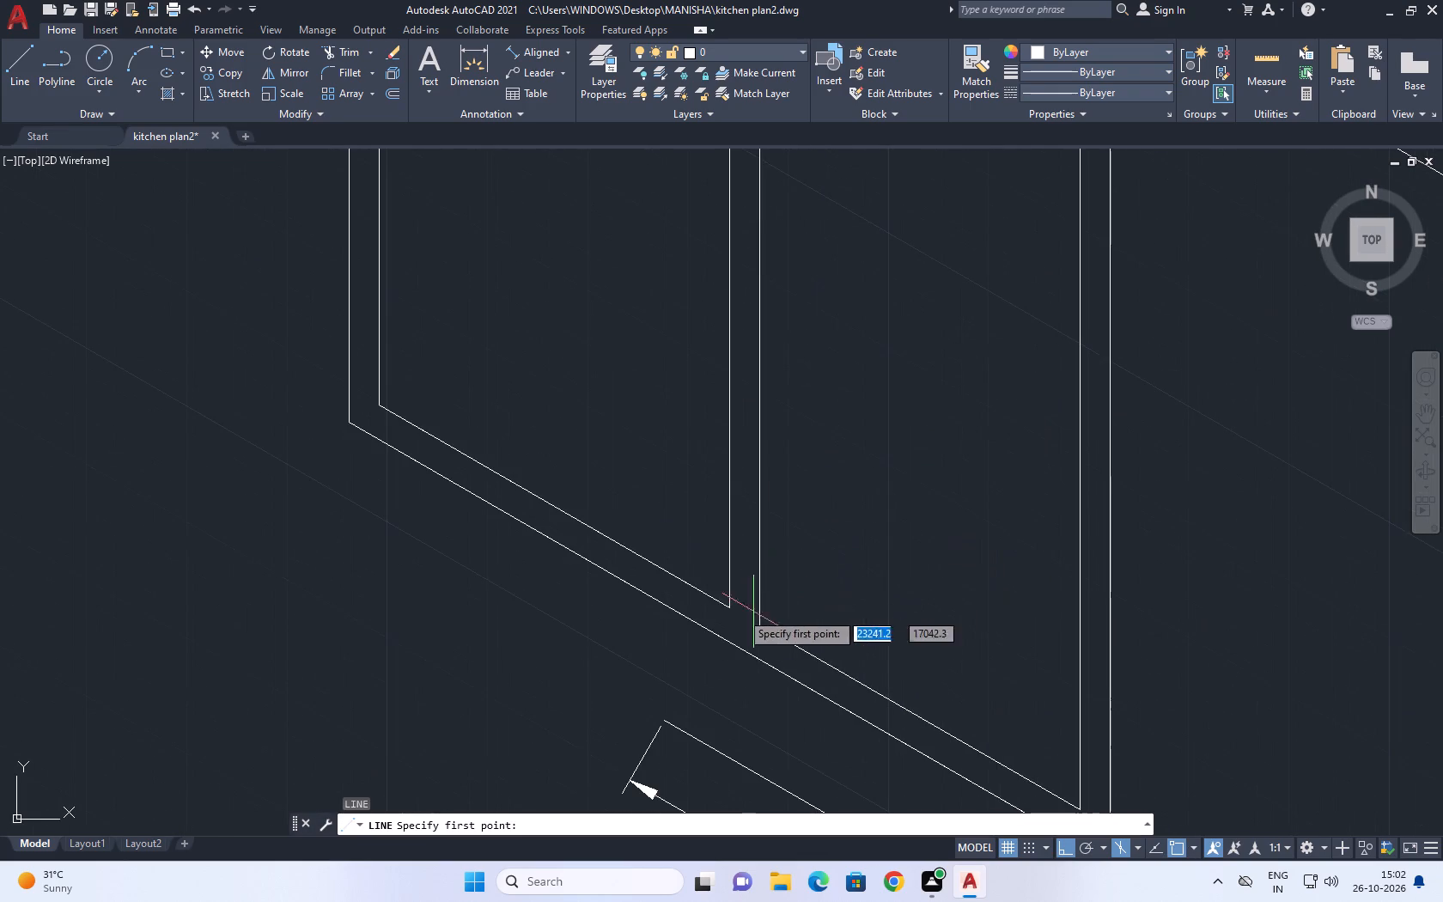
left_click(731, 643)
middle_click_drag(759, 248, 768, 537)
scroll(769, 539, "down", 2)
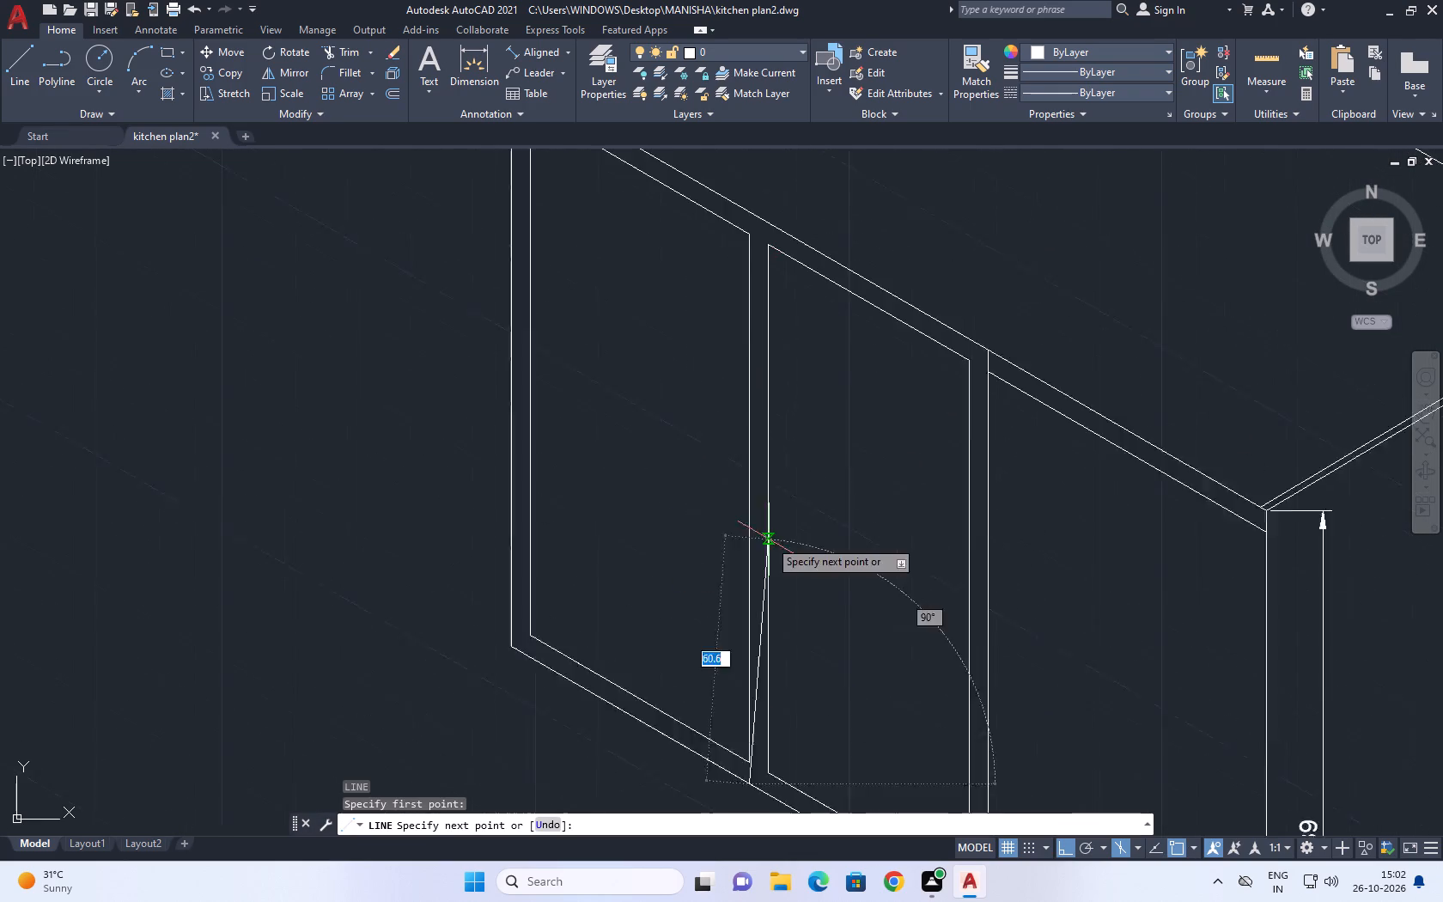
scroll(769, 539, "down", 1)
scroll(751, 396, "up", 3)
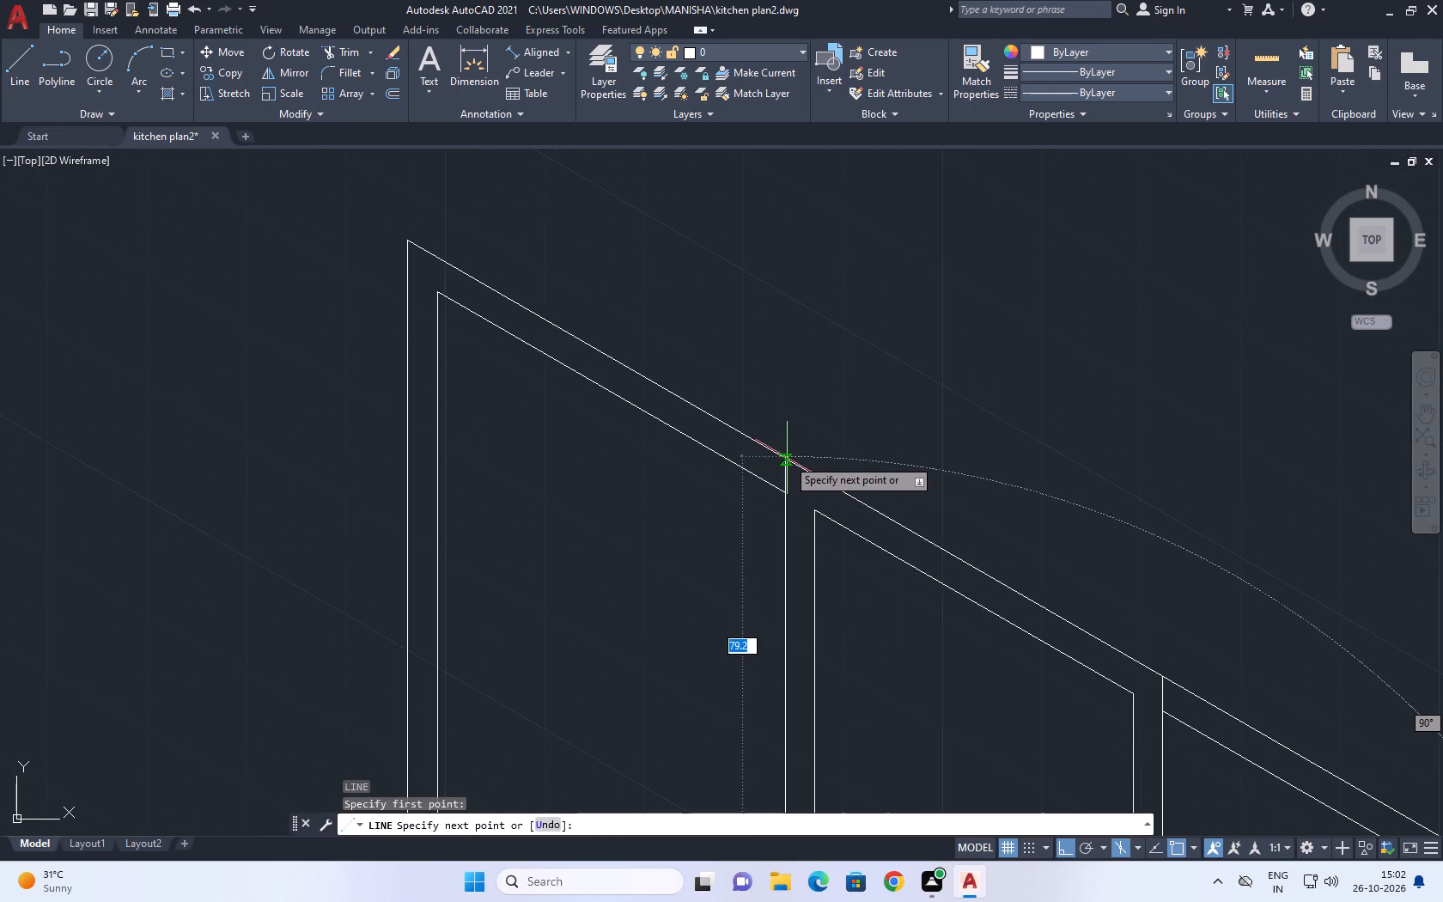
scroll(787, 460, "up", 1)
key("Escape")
Draw a vertical dividing line between the two panels, from the front's bottom line up past its top edge.
middle_click_drag(836, 486, 818, 411)
key("space")
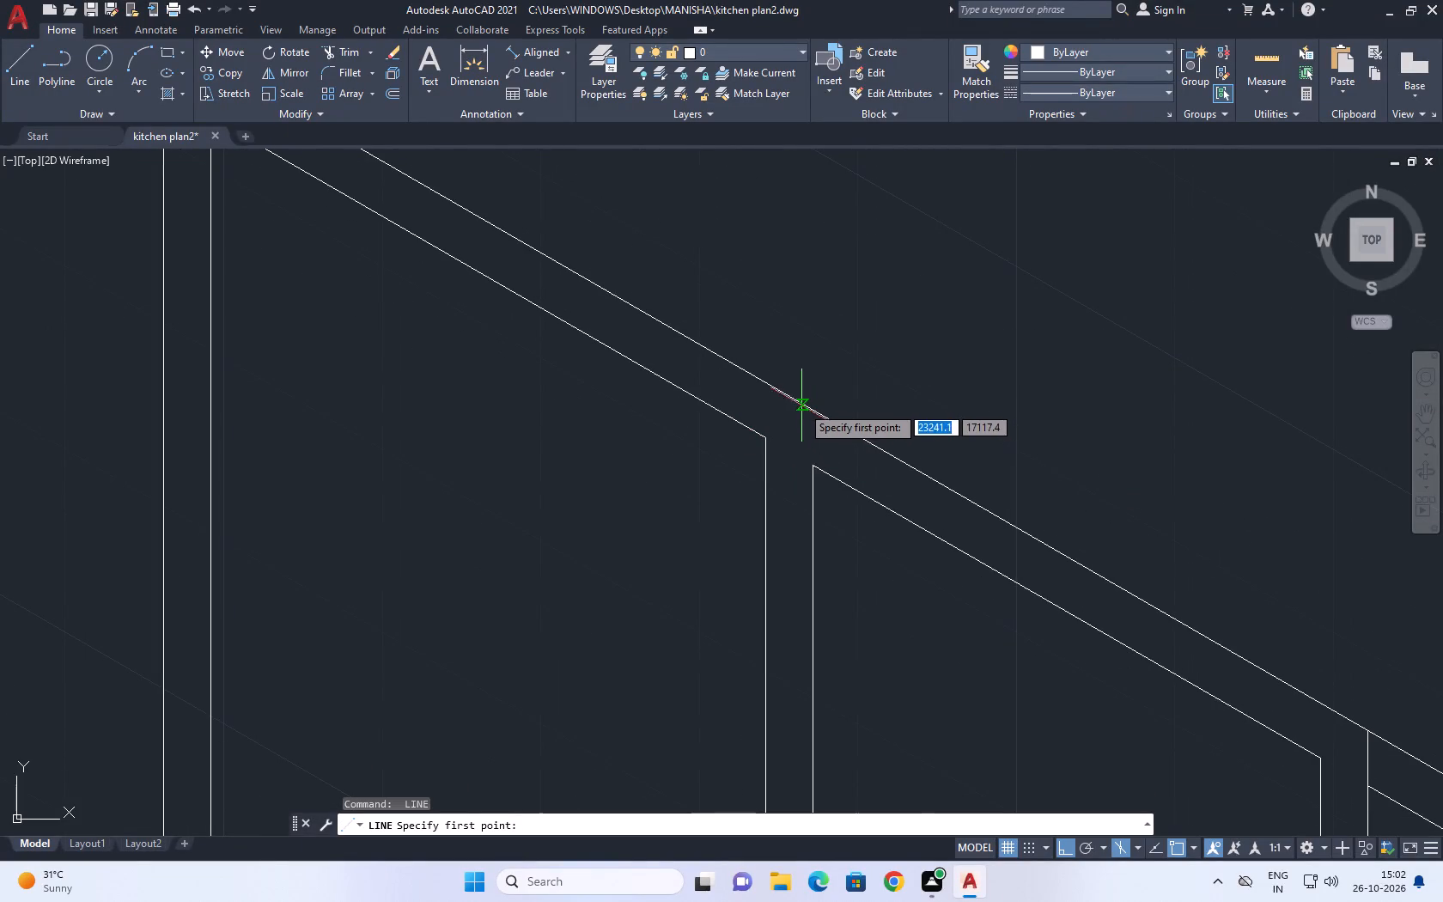
scroll(799, 403, "down", 6)
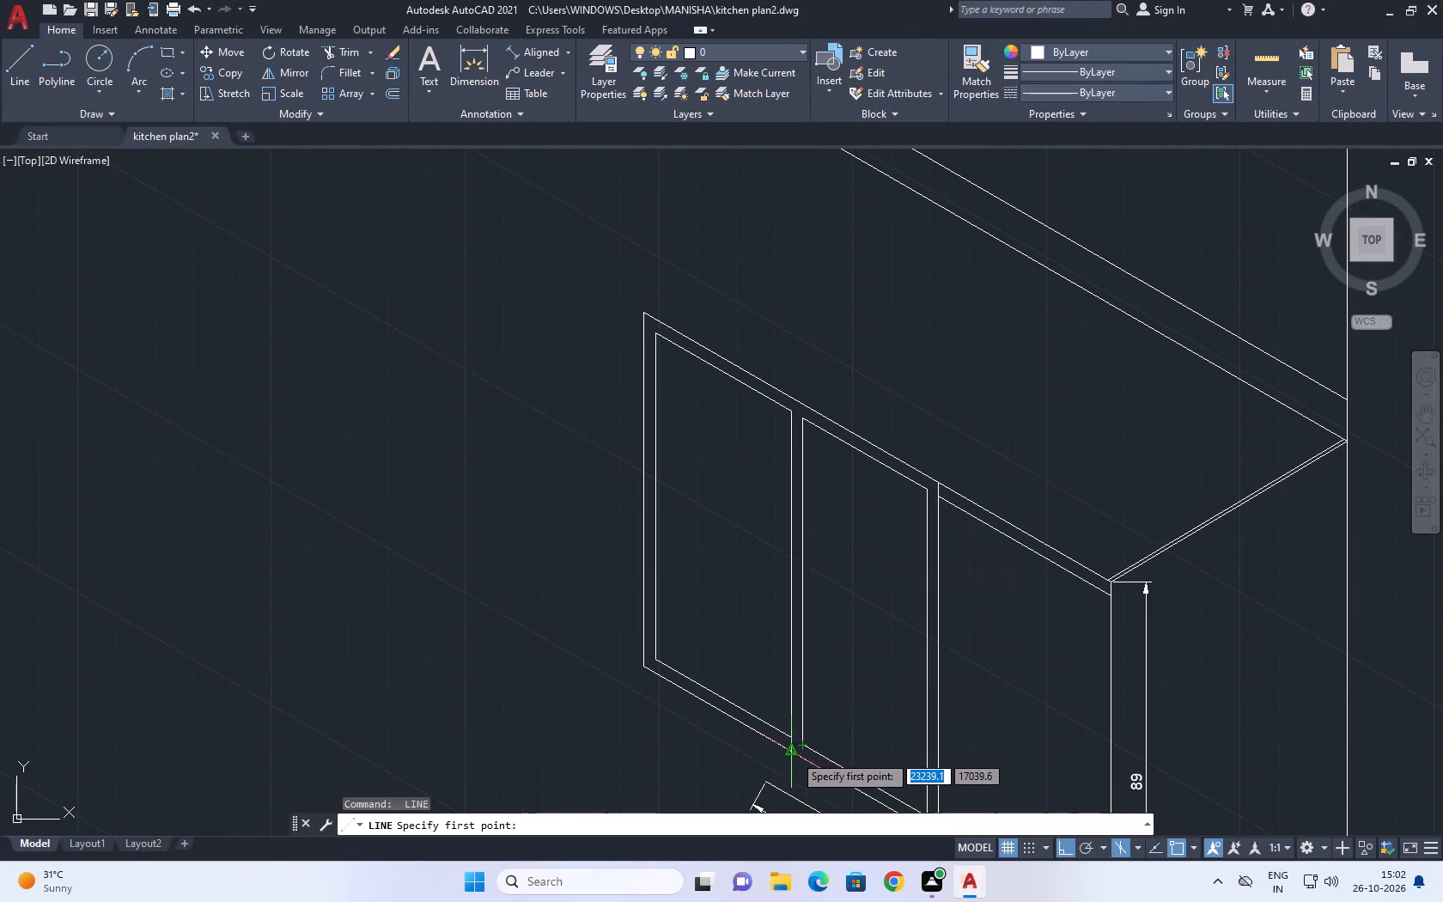
left_click_drag(794, 754, 795, 746)
scroll(786, 393, "up", 2)
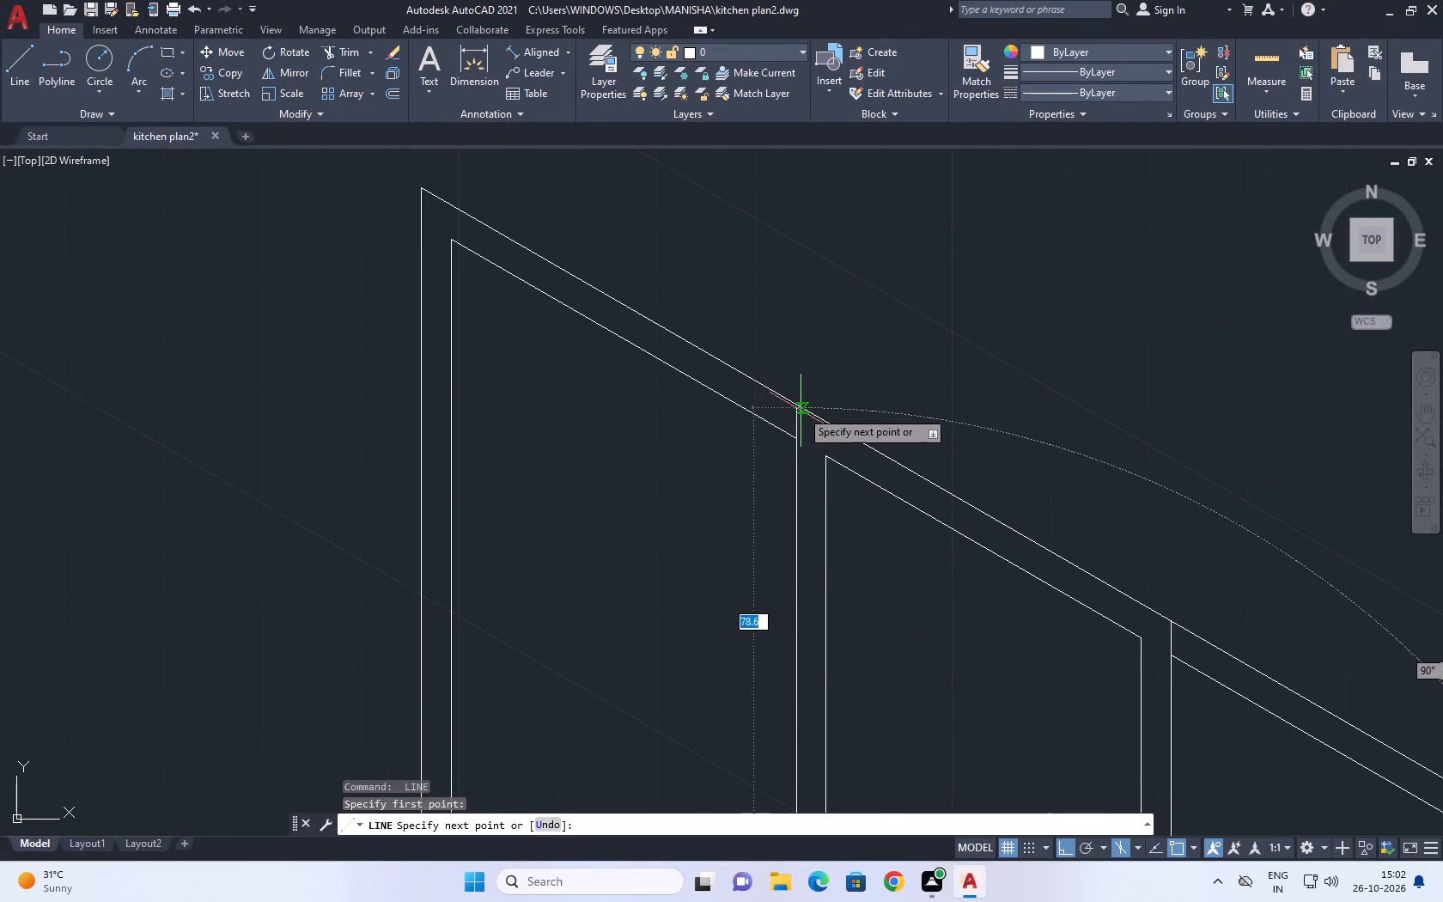
left_click(795, 308)
key("Escape")
Copy the new dividing line 3 units along the face toward the far panel.
middle_click_drag(776, 525, 782, 363)
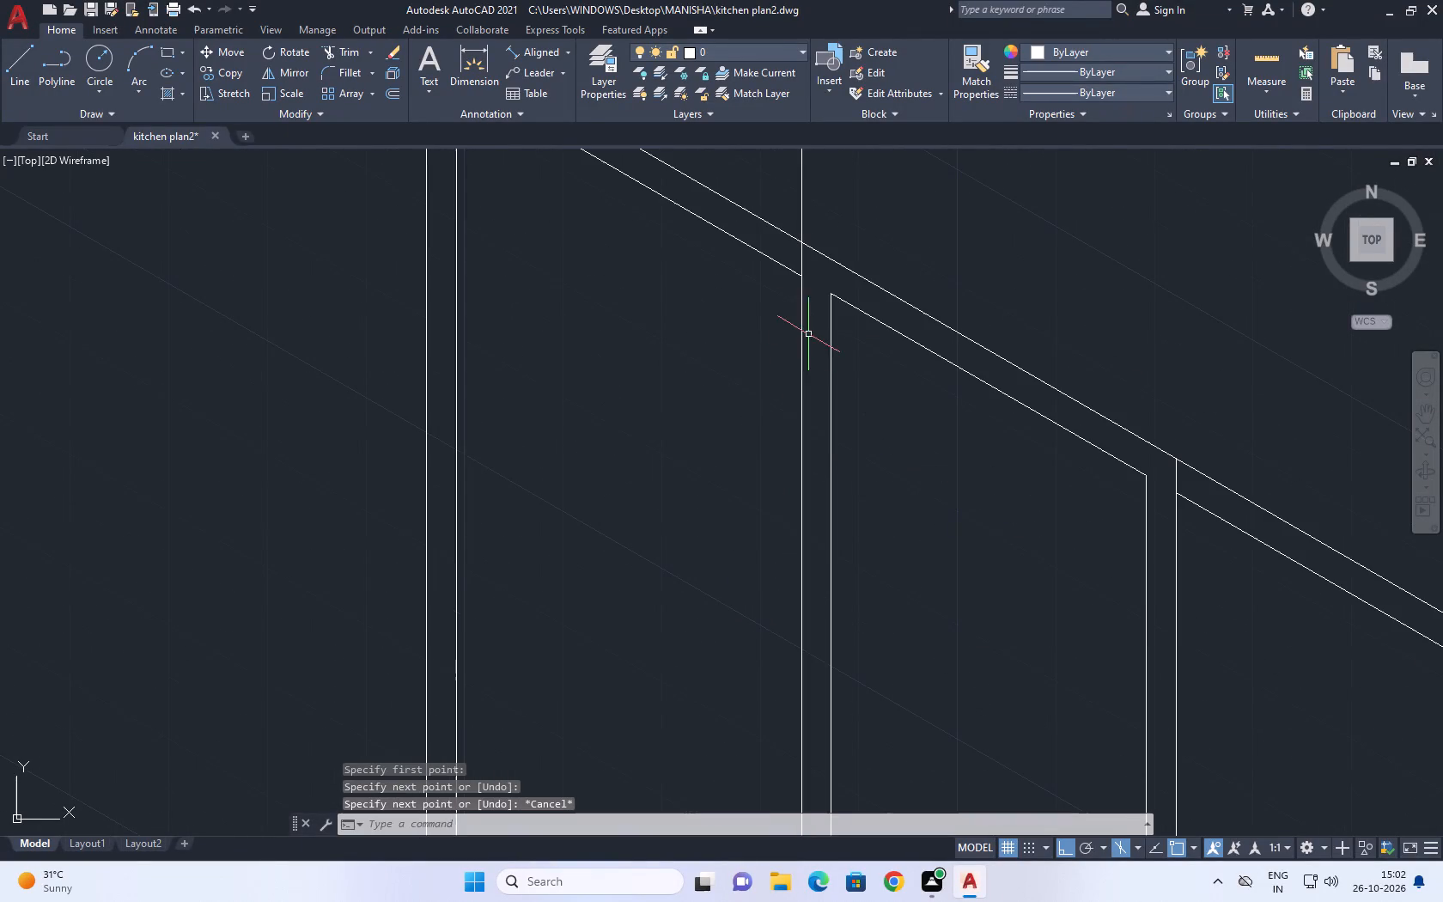
left_click(802, 344)
middle_click_drag(782, 491, 795, 426)
key("c")
key("o")
key("space")
left_click_drag(803, 462, 768, 454)
type("3")
key("space")
scroll(753, 472, "down", 2)
key("Escape")
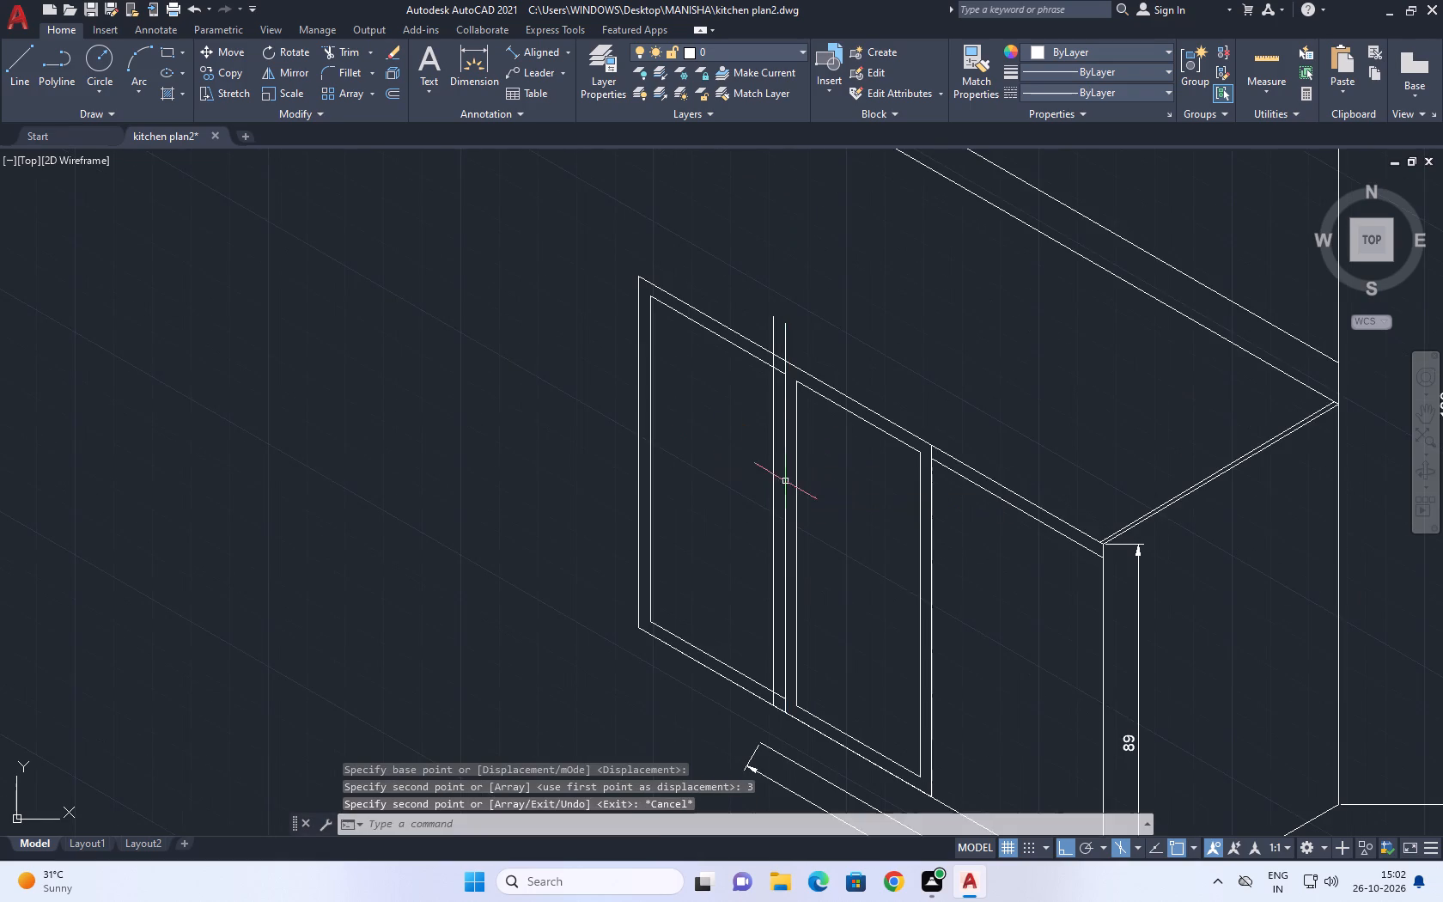
Trim the lowered top line and the divider's copy into a clean upper corner on the far panel.
scroll(746, 369, "up", 1)
type("tr")
key("space")
scroll(755, 358, "up", 4)
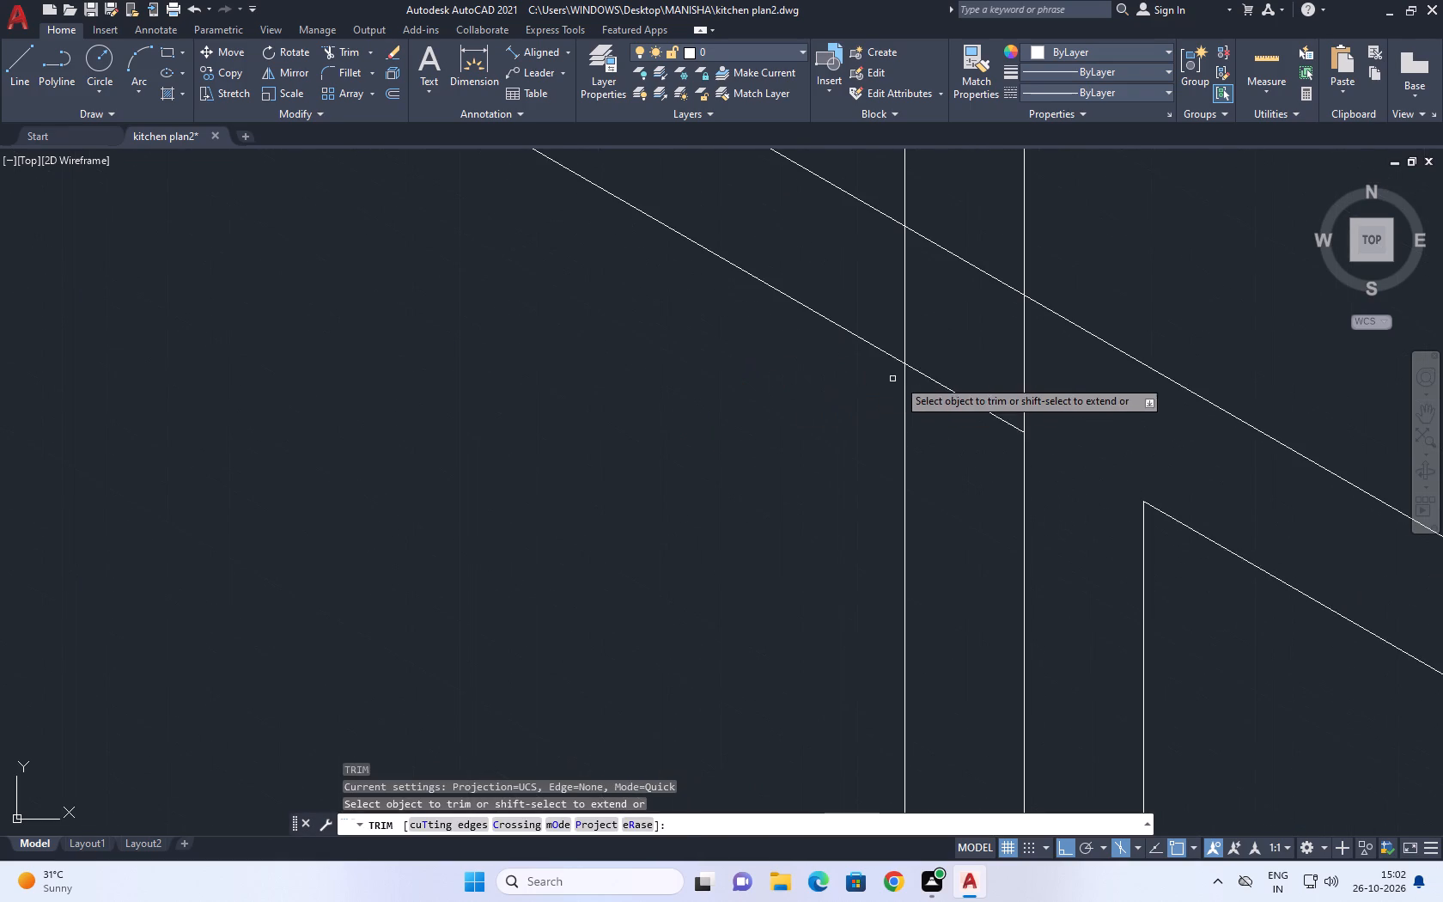
left_click(932, 379)
left_click(890, 303)
left_click(902, 314)
left_click(913, 316)
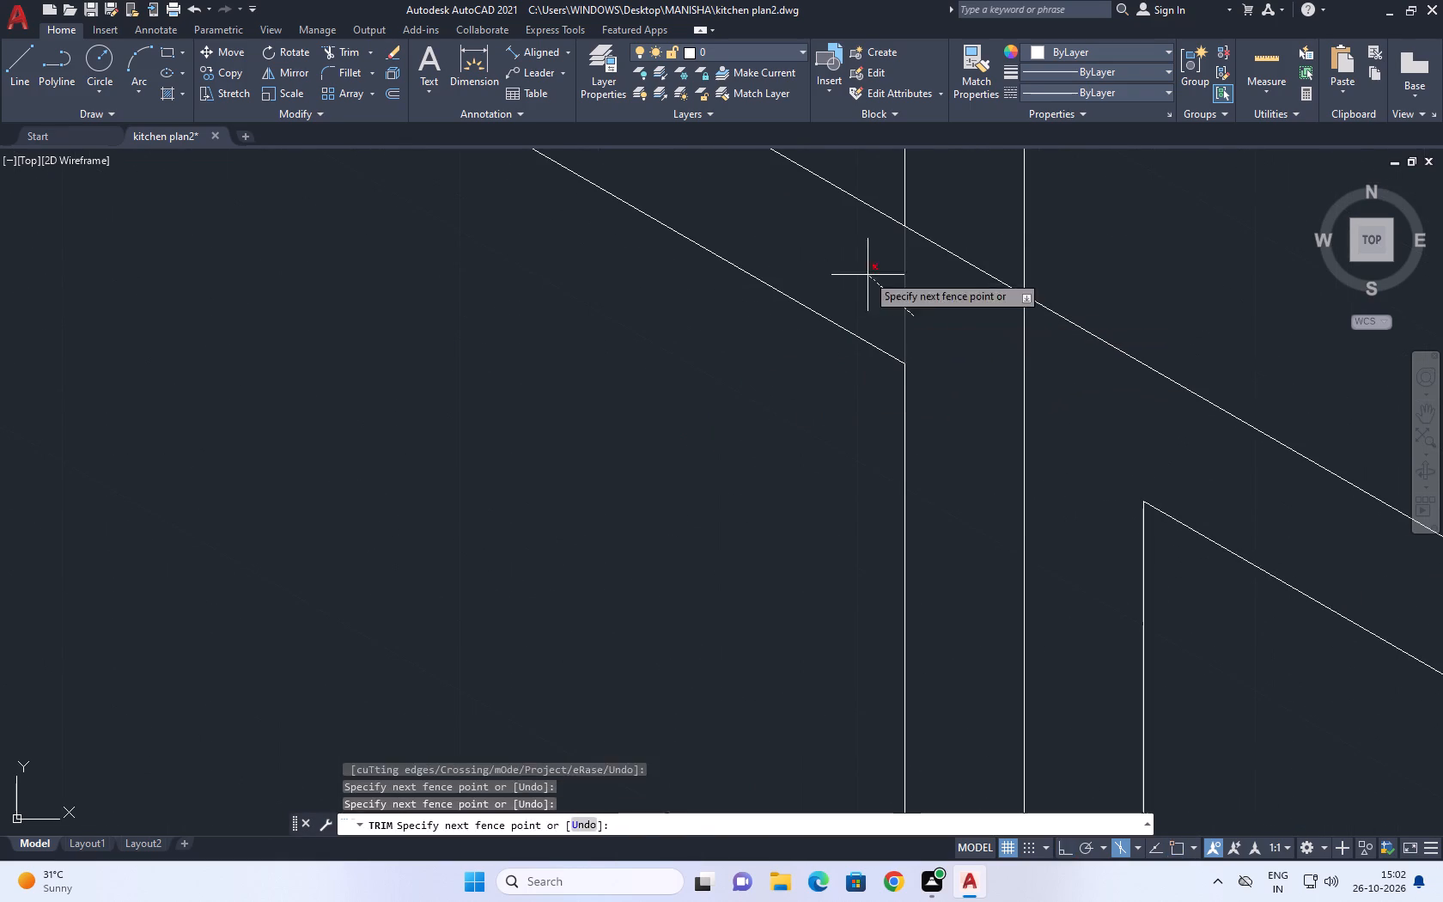
left_click(867, 274)
Trim the raised bottom line and the divider's copy into a clean lower corner on the far panel.
scroll(990, 366, "down", 6)
middle_click_drag(900, 662, 861, 532)
scroll(906, 530, "up", 5)
left_click(1018, 722)
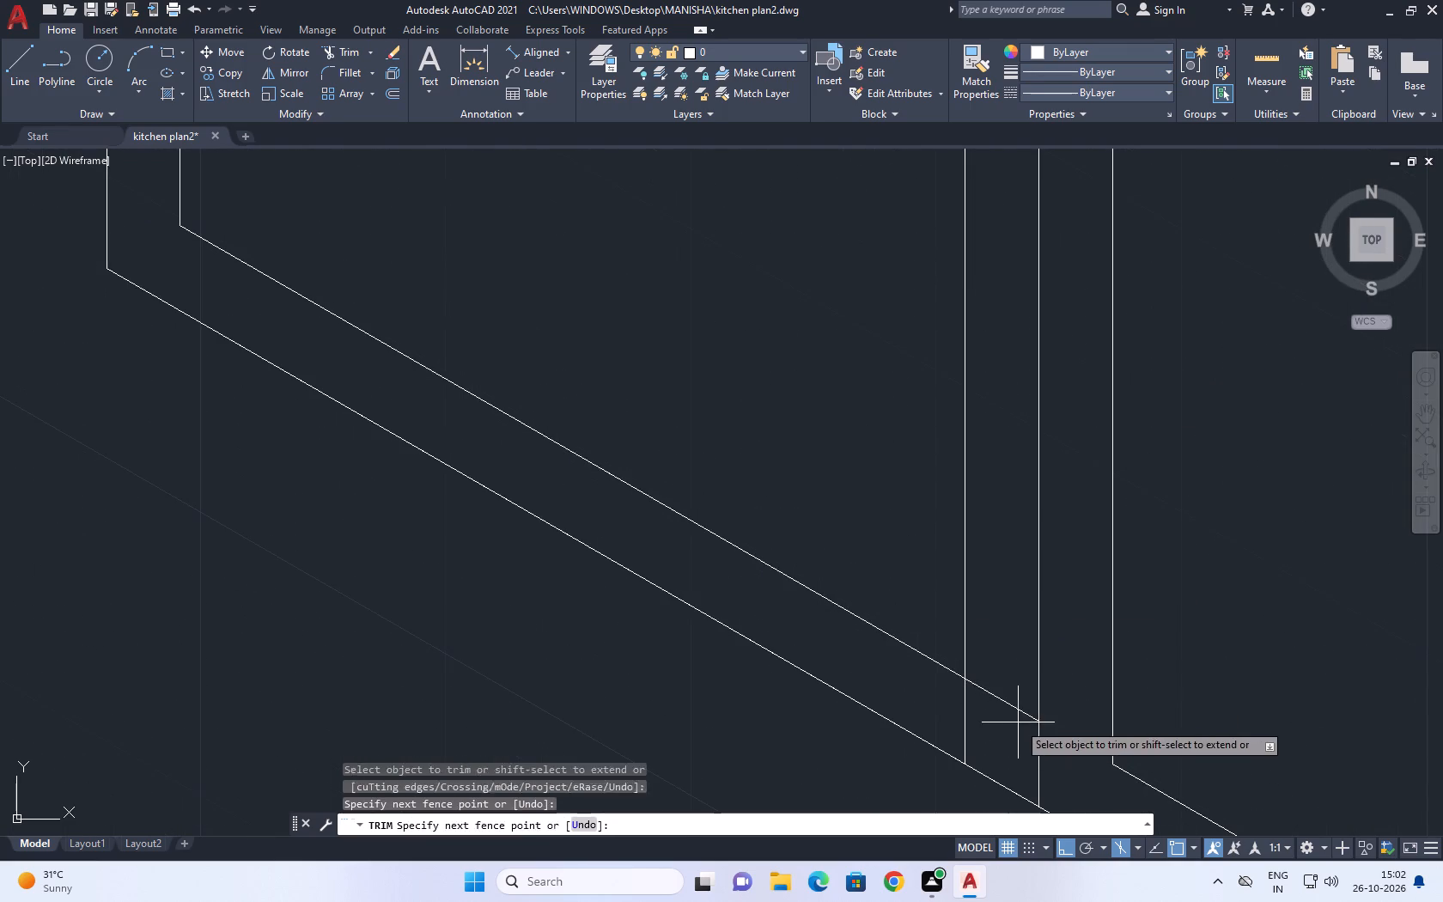
left_click(1015, 696)
left_click(1003, 734)
left_click_drag(928, 707, 943, 718)
Trim off the ends of the dividing line and its copy that stick out above the front's top edge.
scroll(1026, 699, "down", 5)
middle_click_drag(951, 571, 856, 701)
scroll(867, 563, "down", 1)
scroll(864, 556, "up", 2)
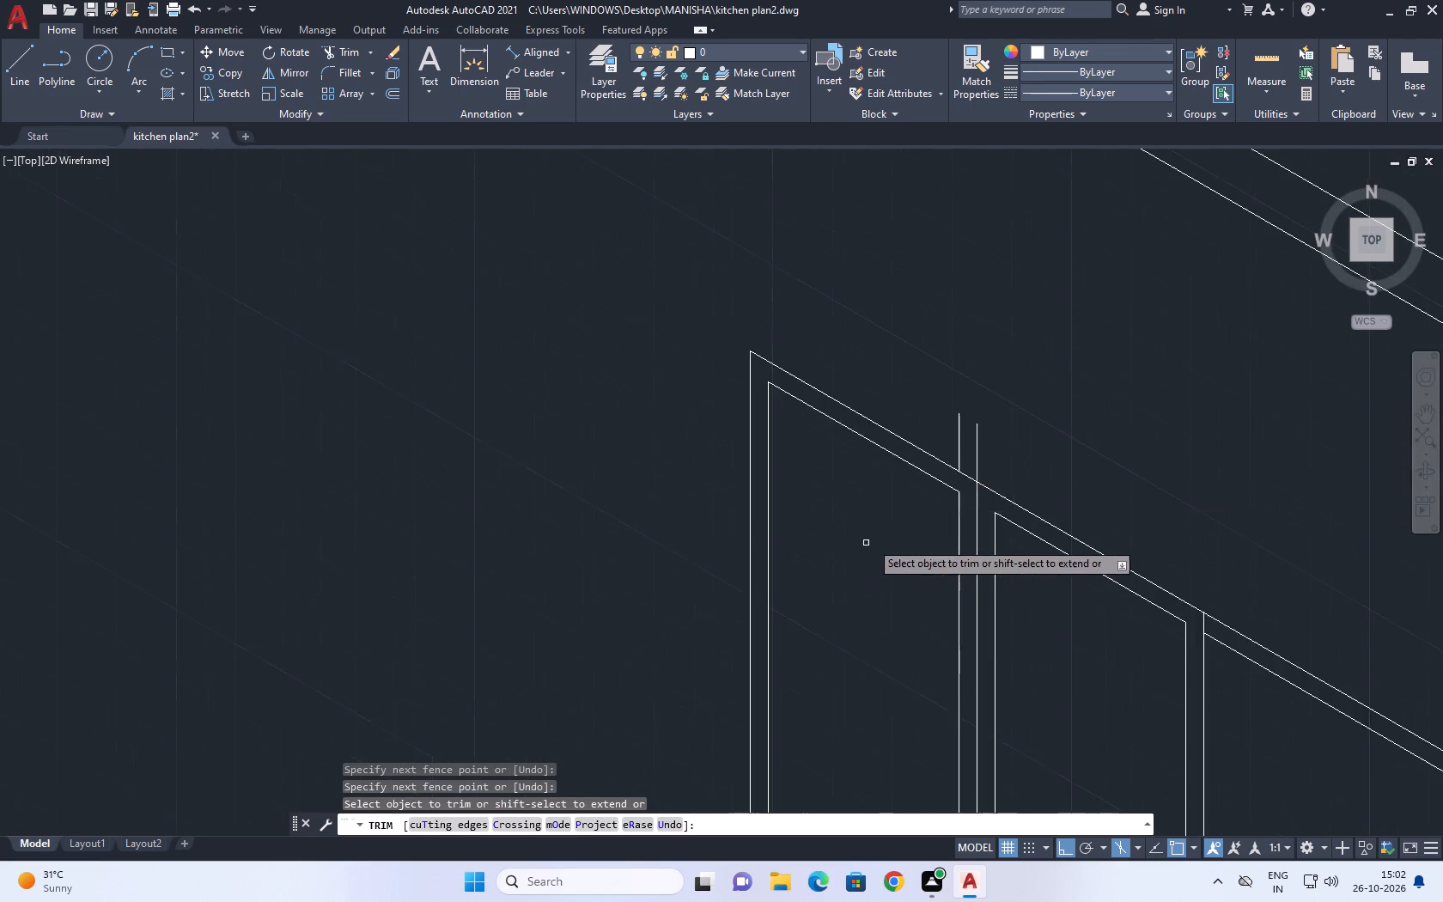
scroll(974, 452, "up", 3)
left_click_drag(1095, 466, 1013, 424)
left_click(891, 363)
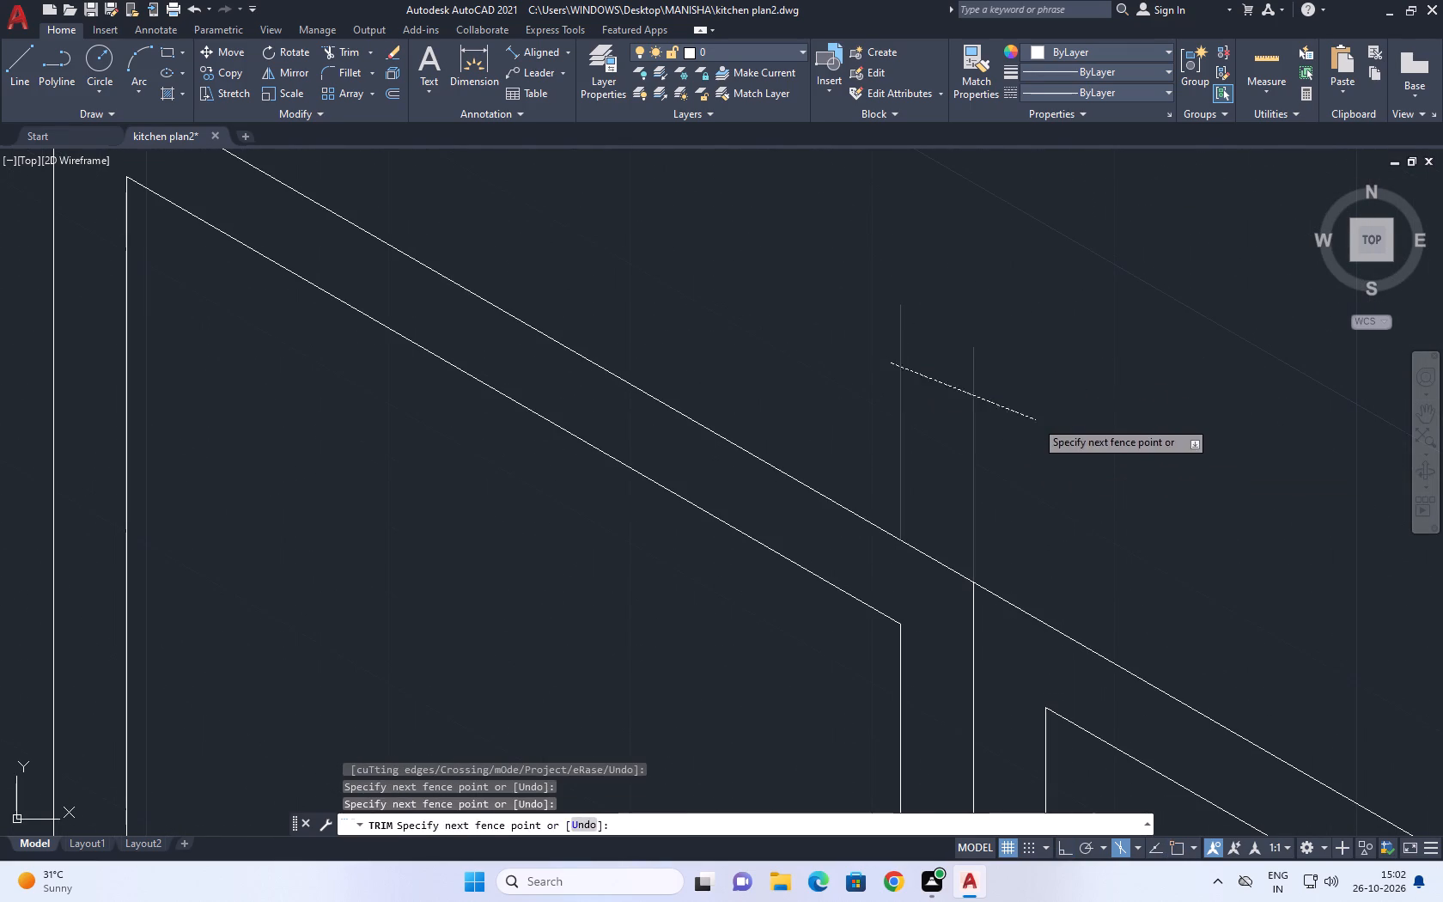
left_click(1035, 420)
key("Escape")
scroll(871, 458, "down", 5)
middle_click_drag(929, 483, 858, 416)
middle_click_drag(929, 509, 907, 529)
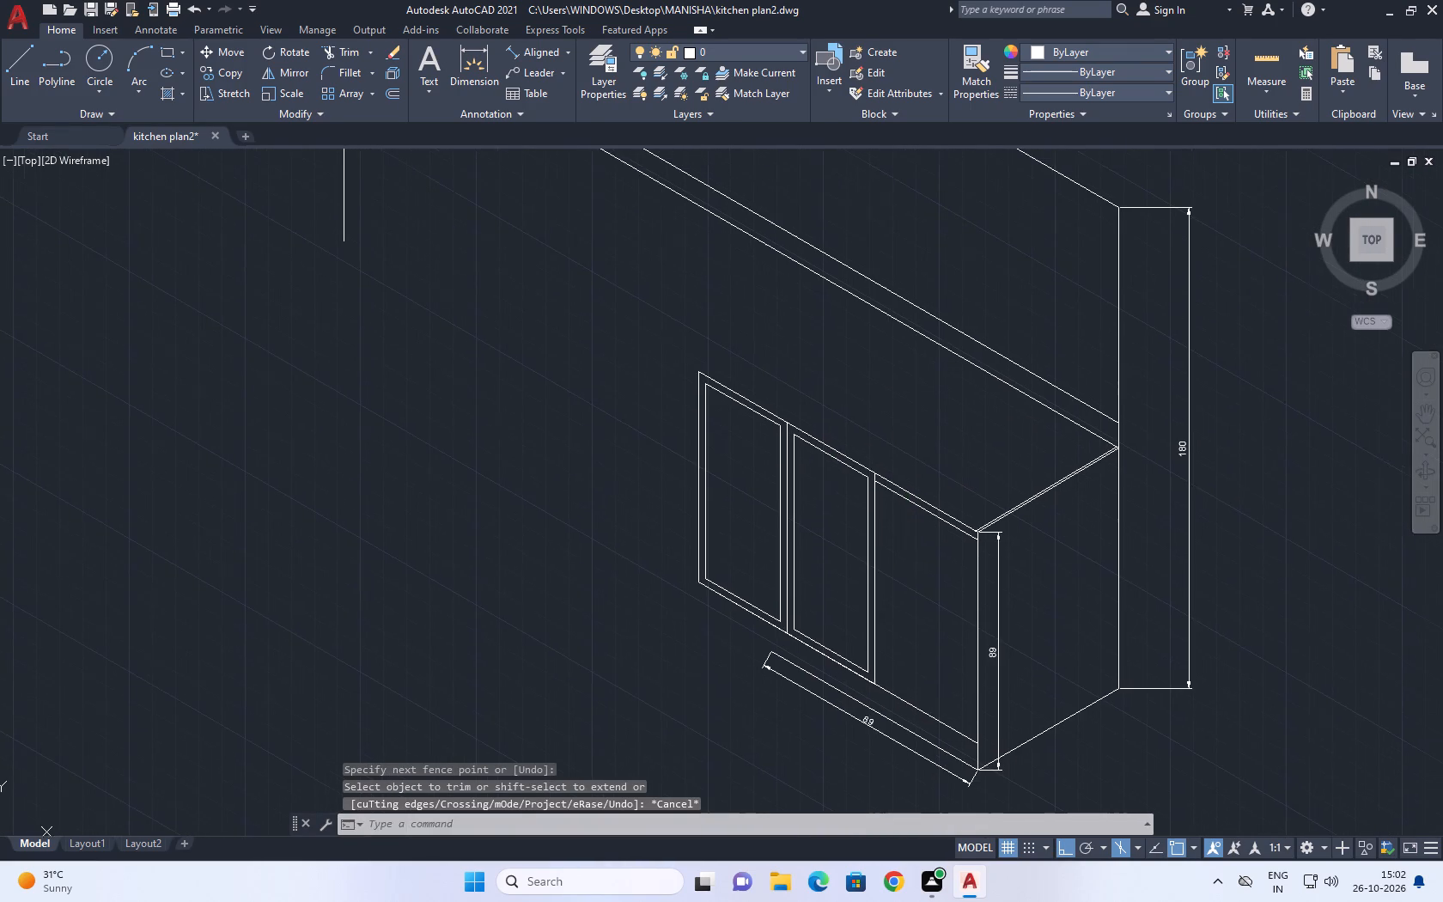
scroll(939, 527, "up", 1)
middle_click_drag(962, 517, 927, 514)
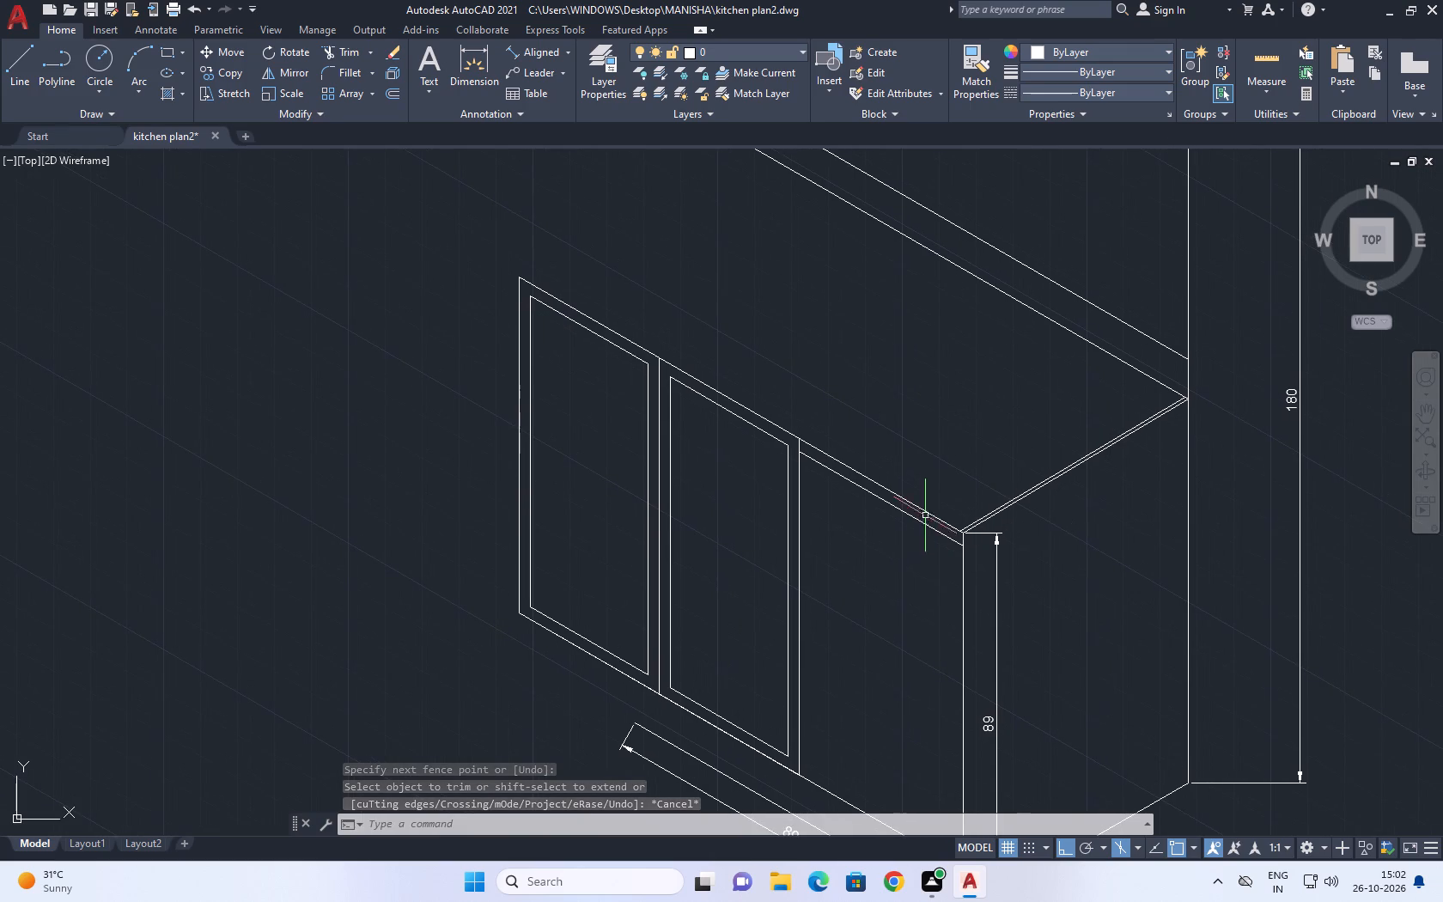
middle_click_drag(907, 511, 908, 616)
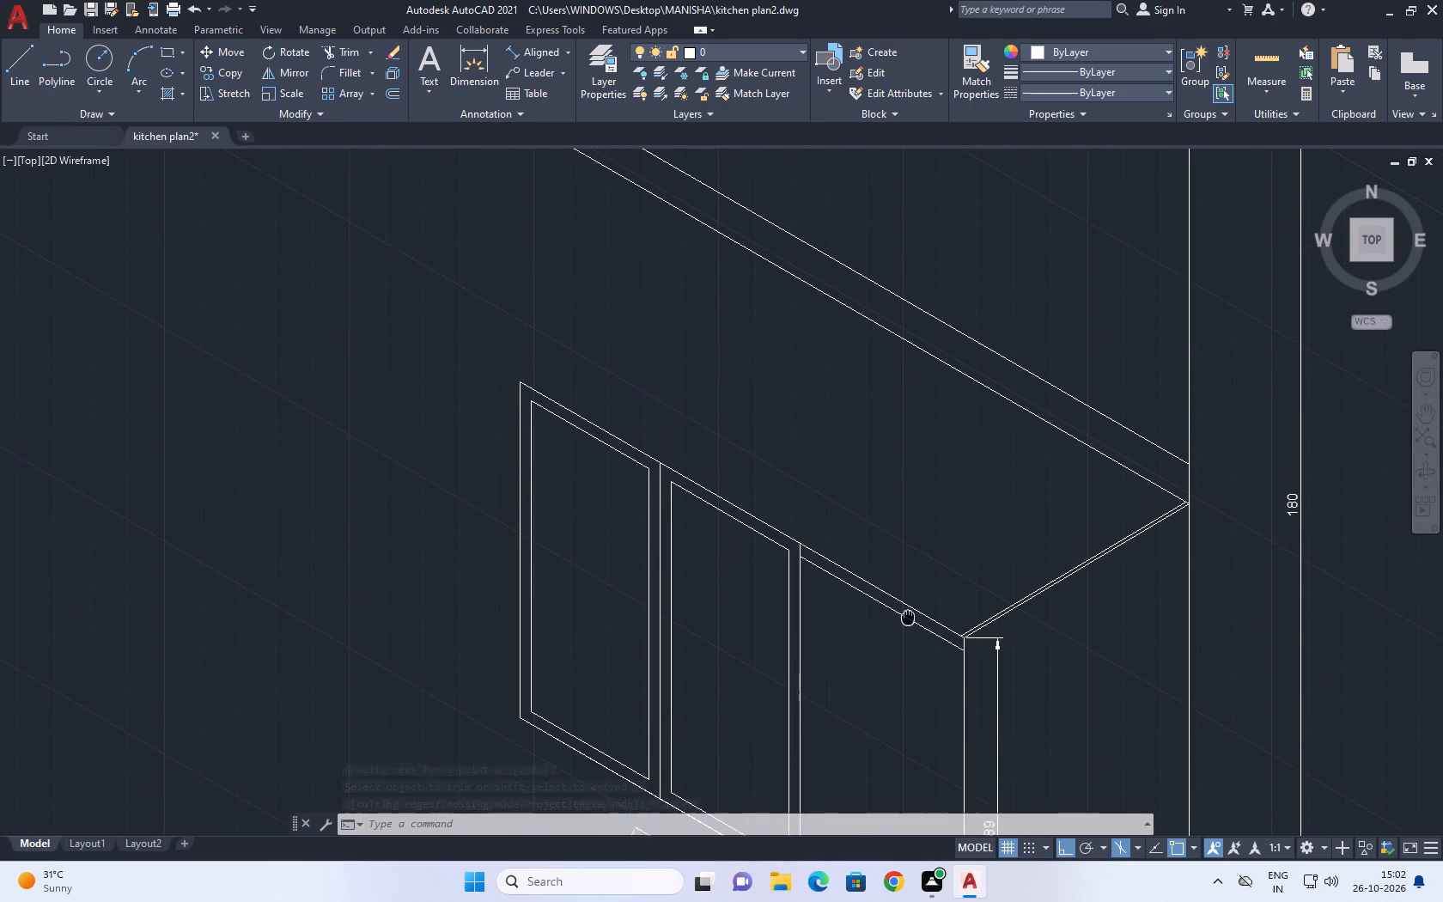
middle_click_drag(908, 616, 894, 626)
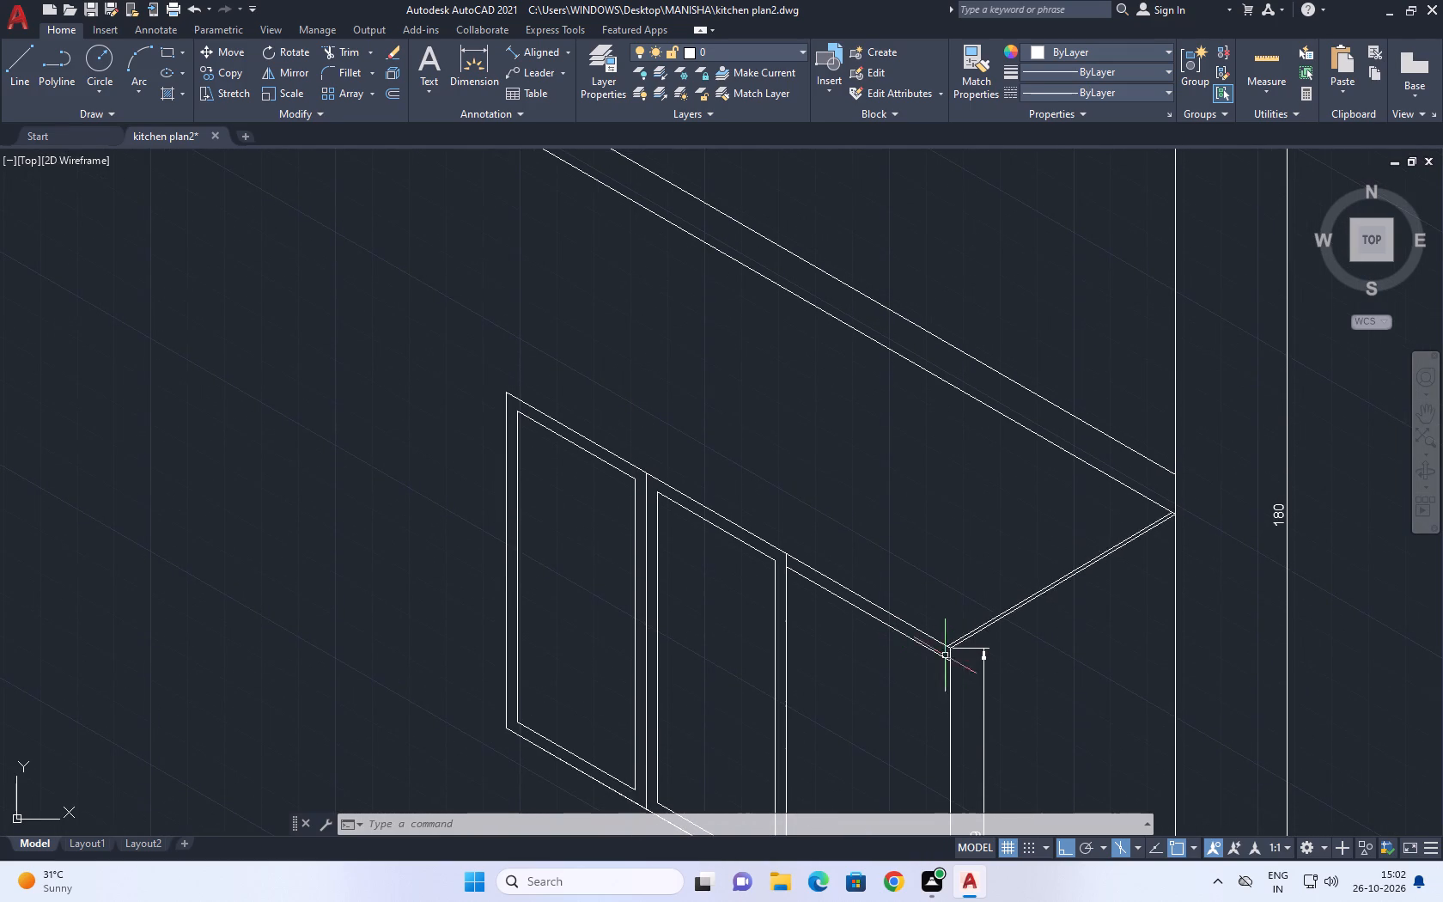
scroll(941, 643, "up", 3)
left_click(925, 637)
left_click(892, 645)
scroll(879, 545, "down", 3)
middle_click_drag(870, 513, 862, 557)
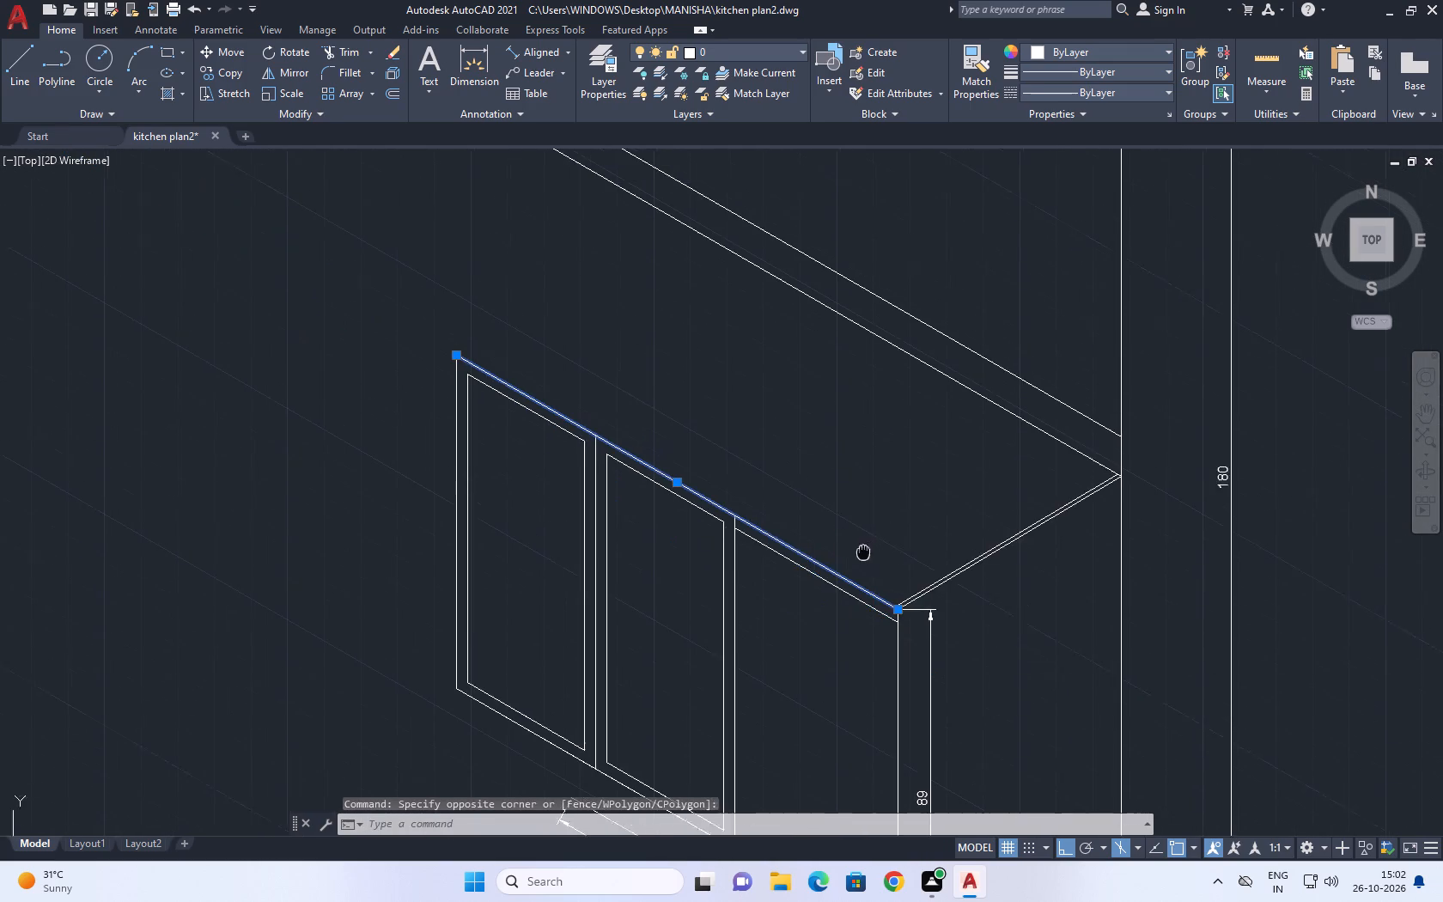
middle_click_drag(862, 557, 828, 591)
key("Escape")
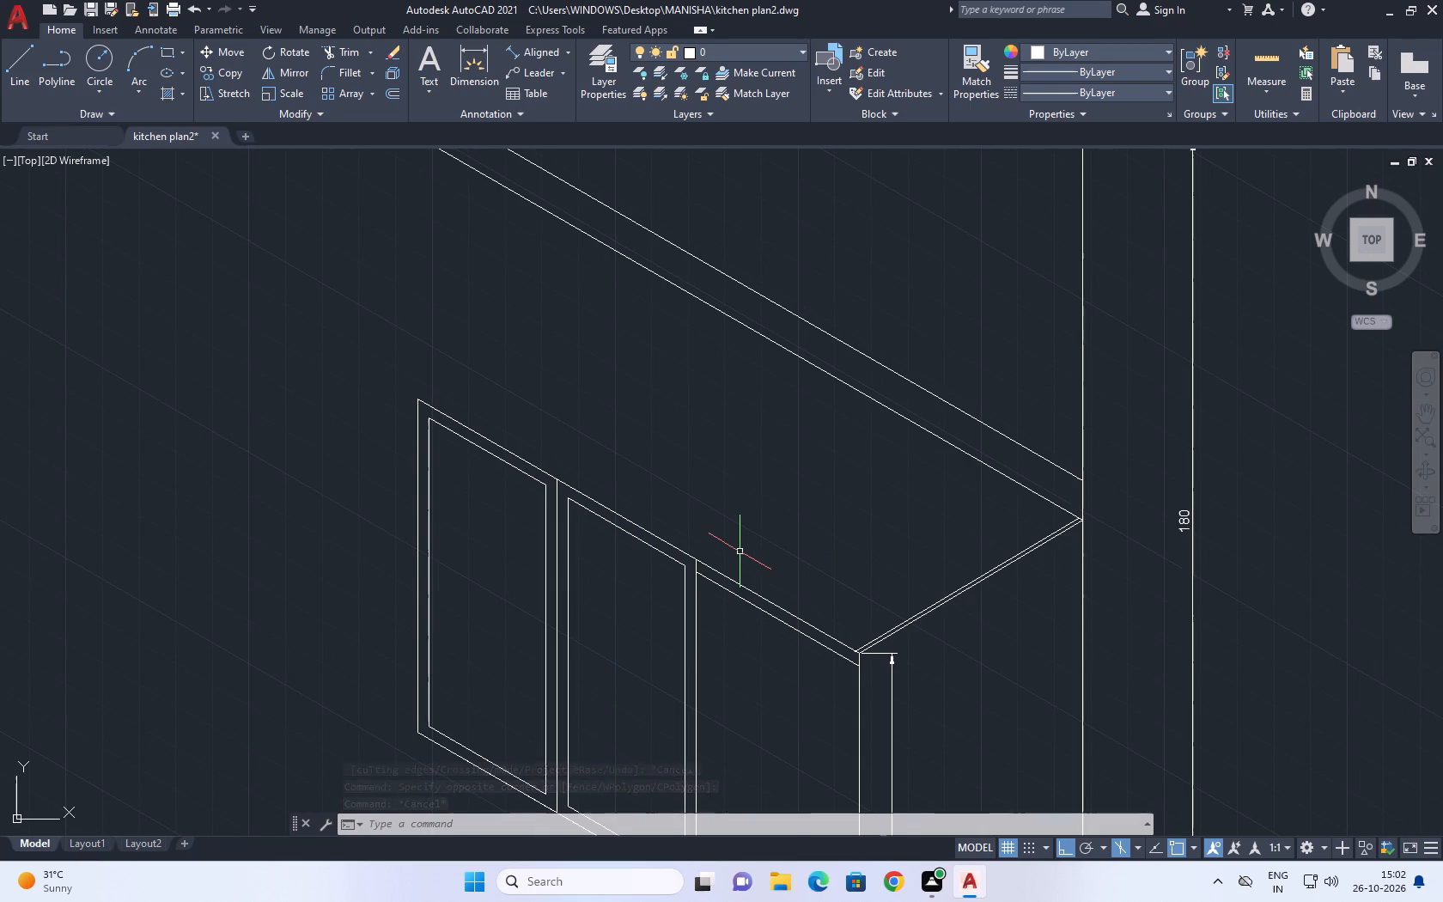
Fillet the short base line below the cabinet front with the far vertical edge at radius 0 to form a sharp corner.
scroll(696, 563, "down", 2)
middle_click_drag(703, 673, 722, 714)
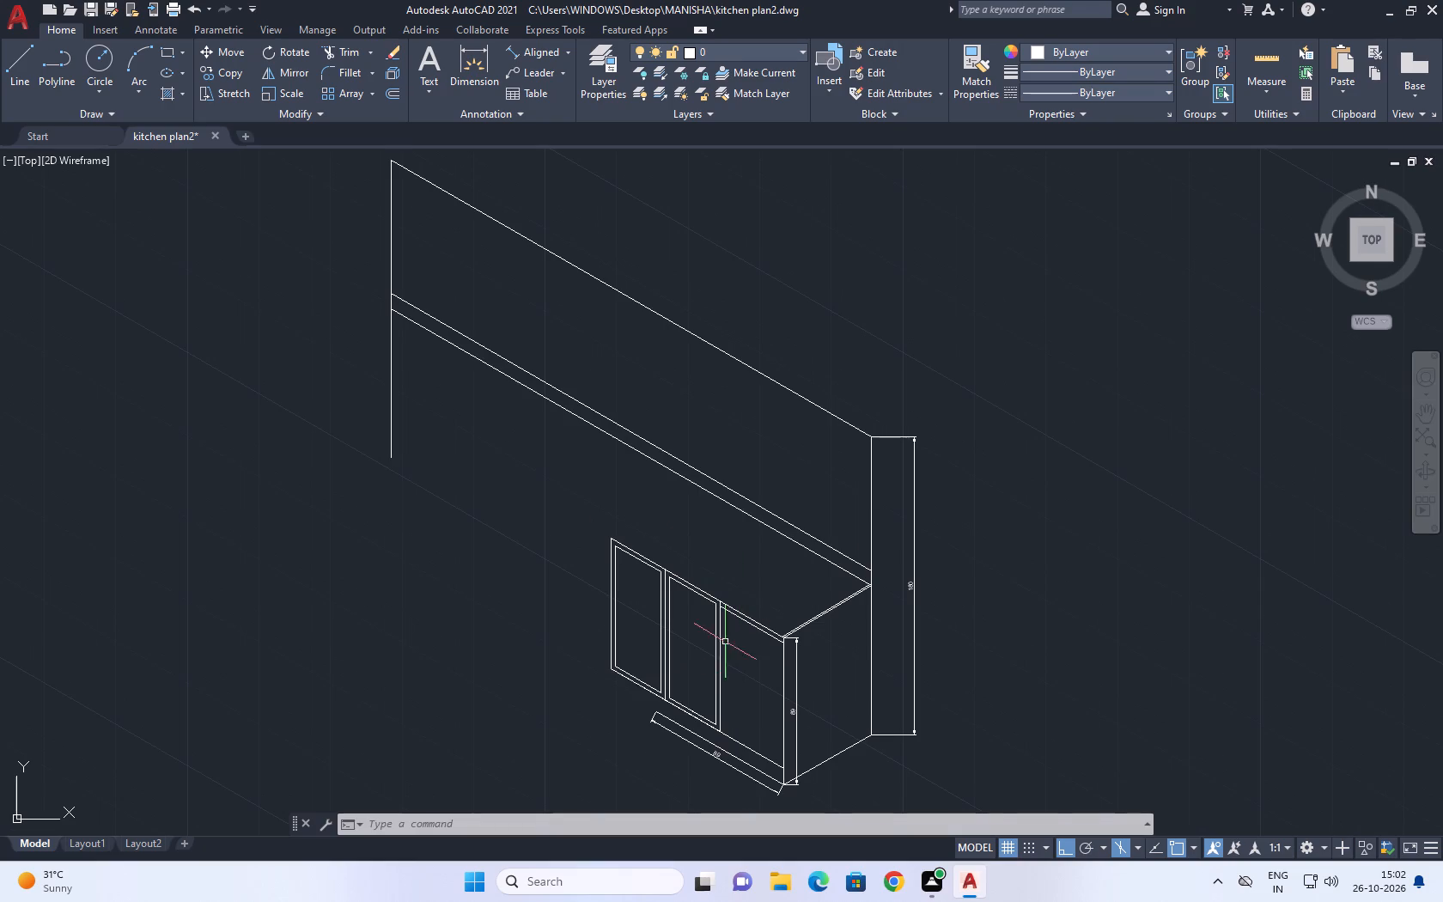
middle_click_drag(648, 686, 688, 682)
scroll(709, 755, "up", 3)
middle_click_drag(764, 683, 764, 564)
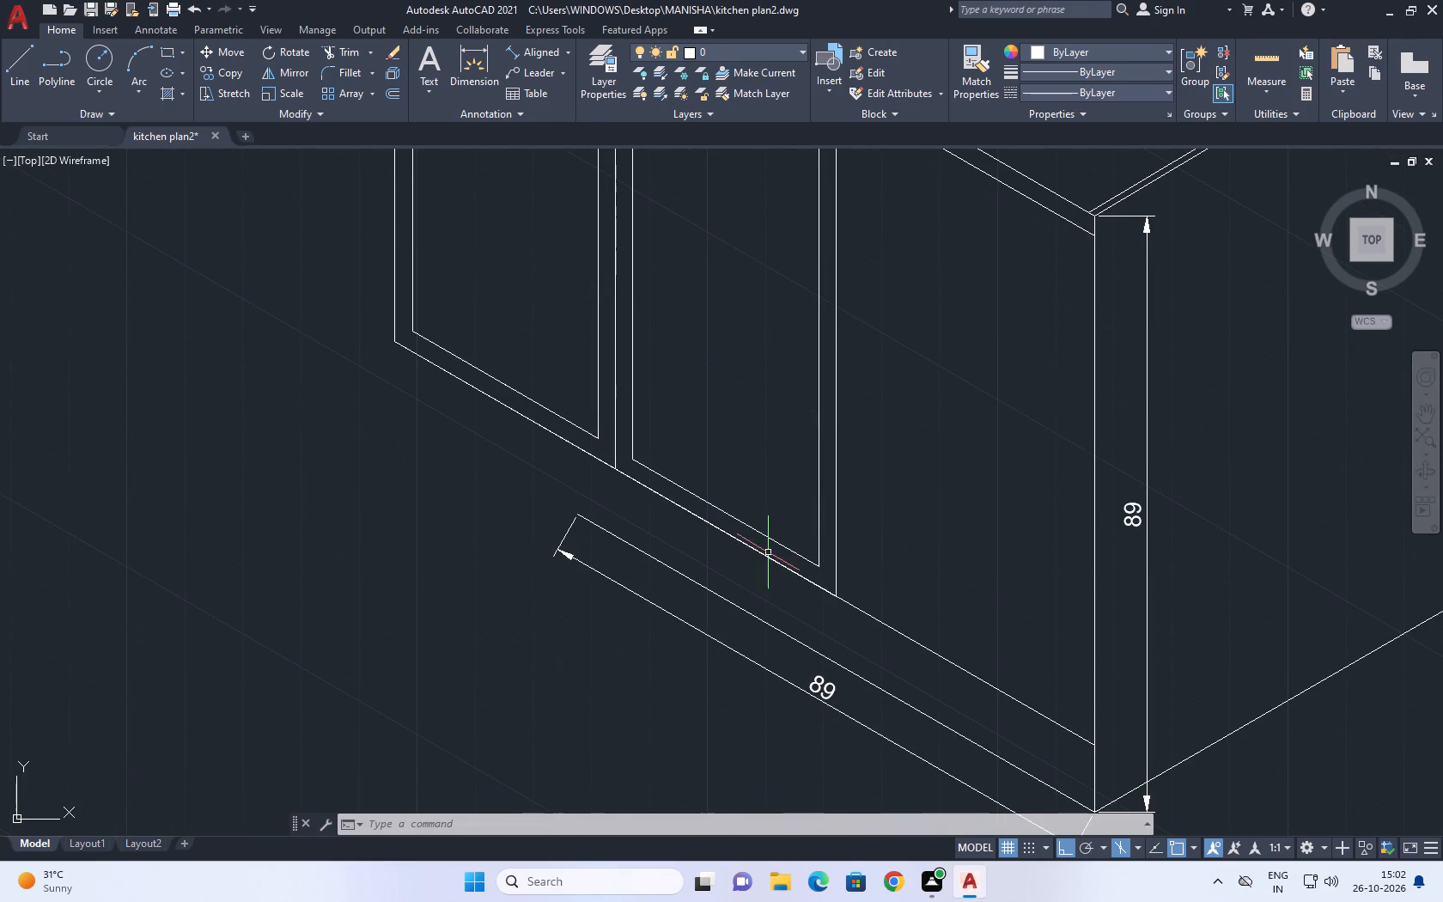
left_click(776, 630)
left_click(769, 636)
left_click(747, 613)
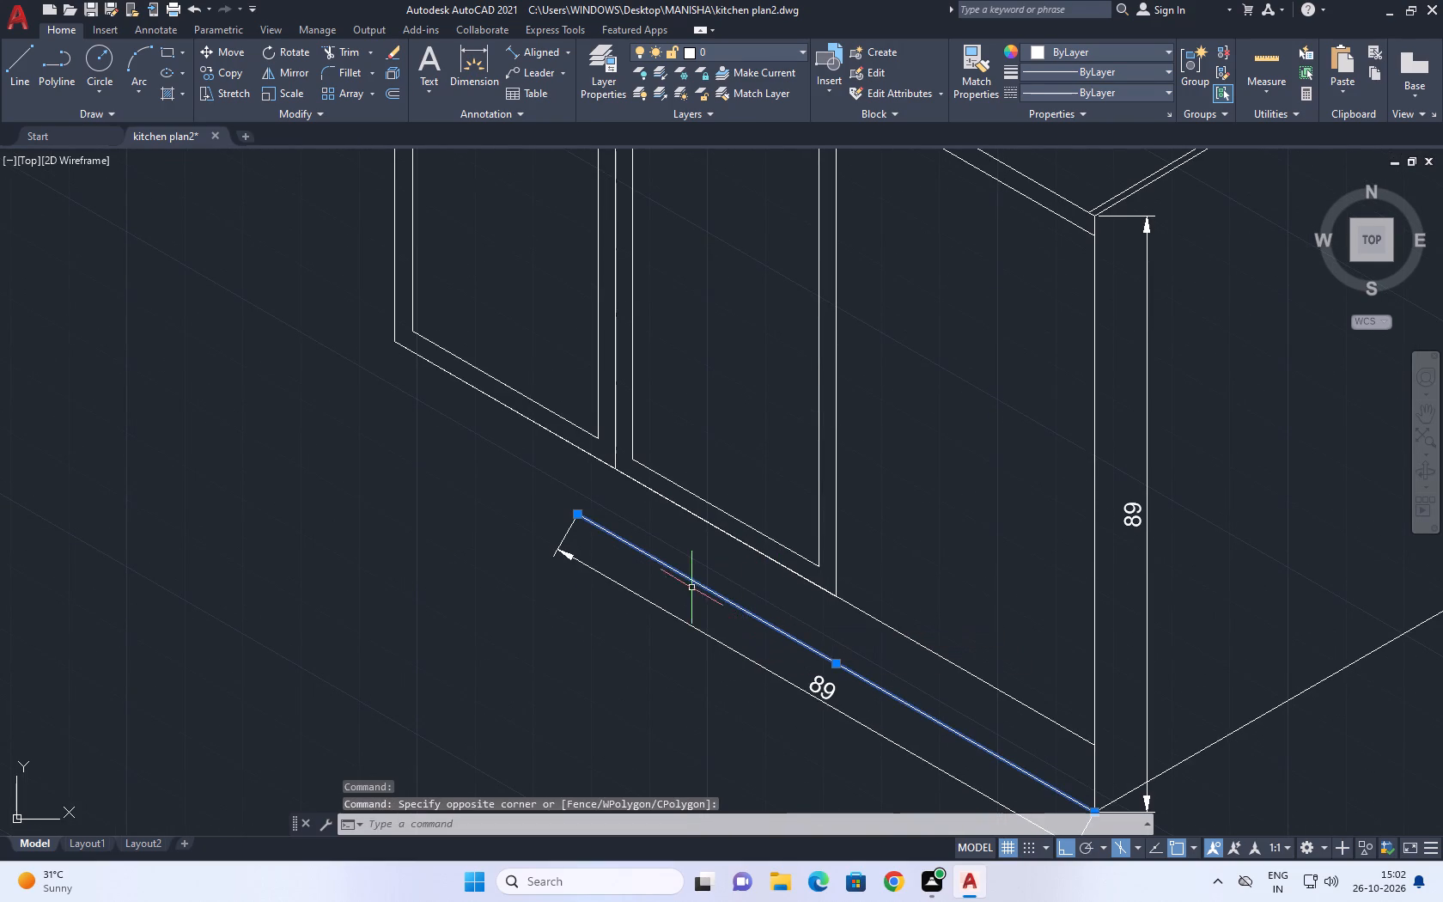
middle_click_drag(691, 588, 707, 611)
key("Escape")
middle_click_drag(631, 523, 679, 582)
key("f")
key("space")
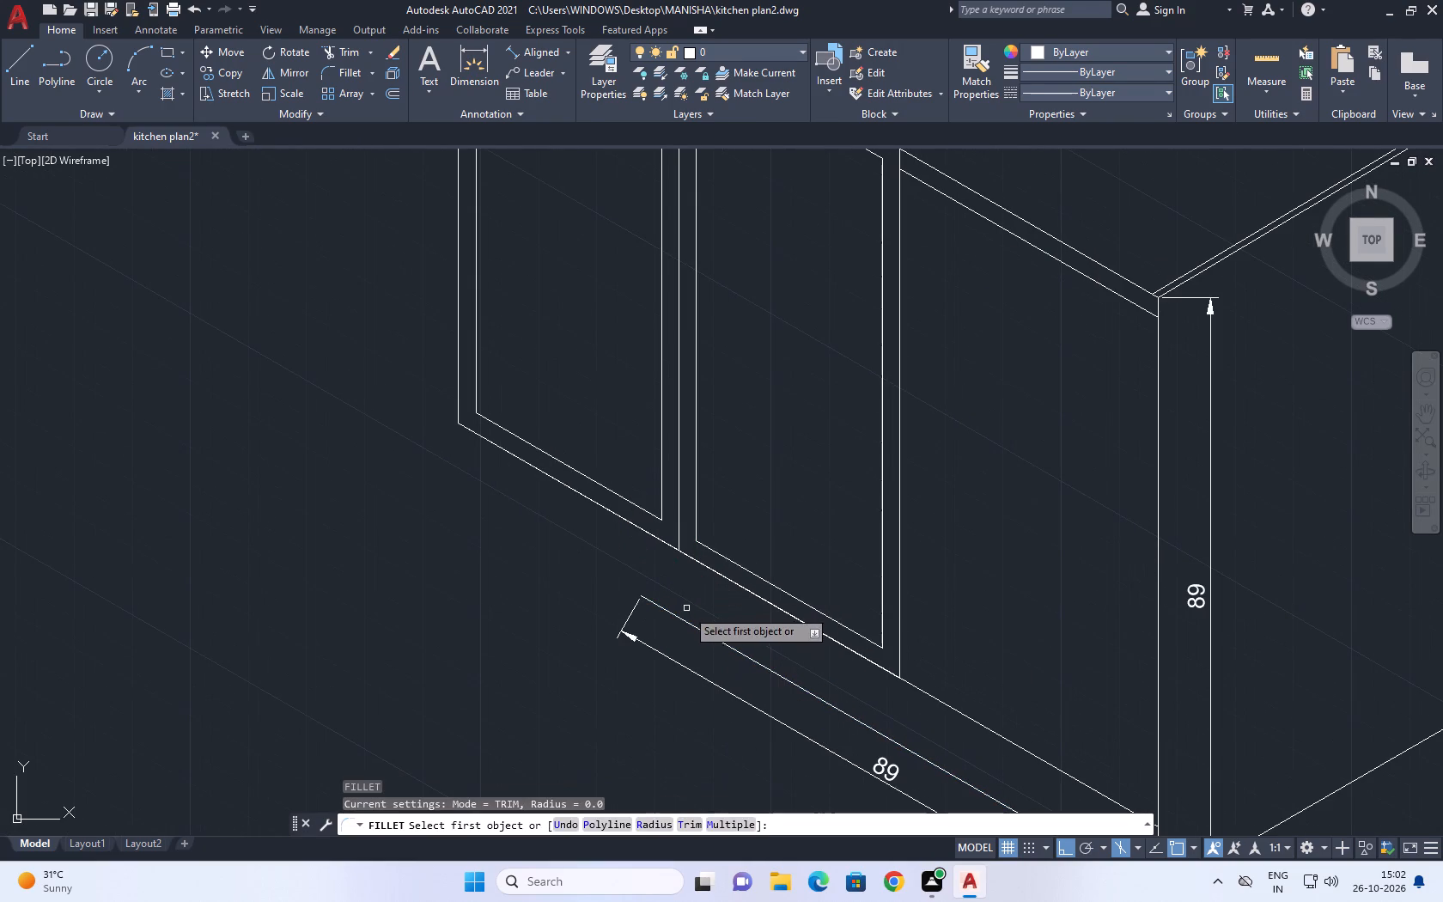
left_click(684, 624)
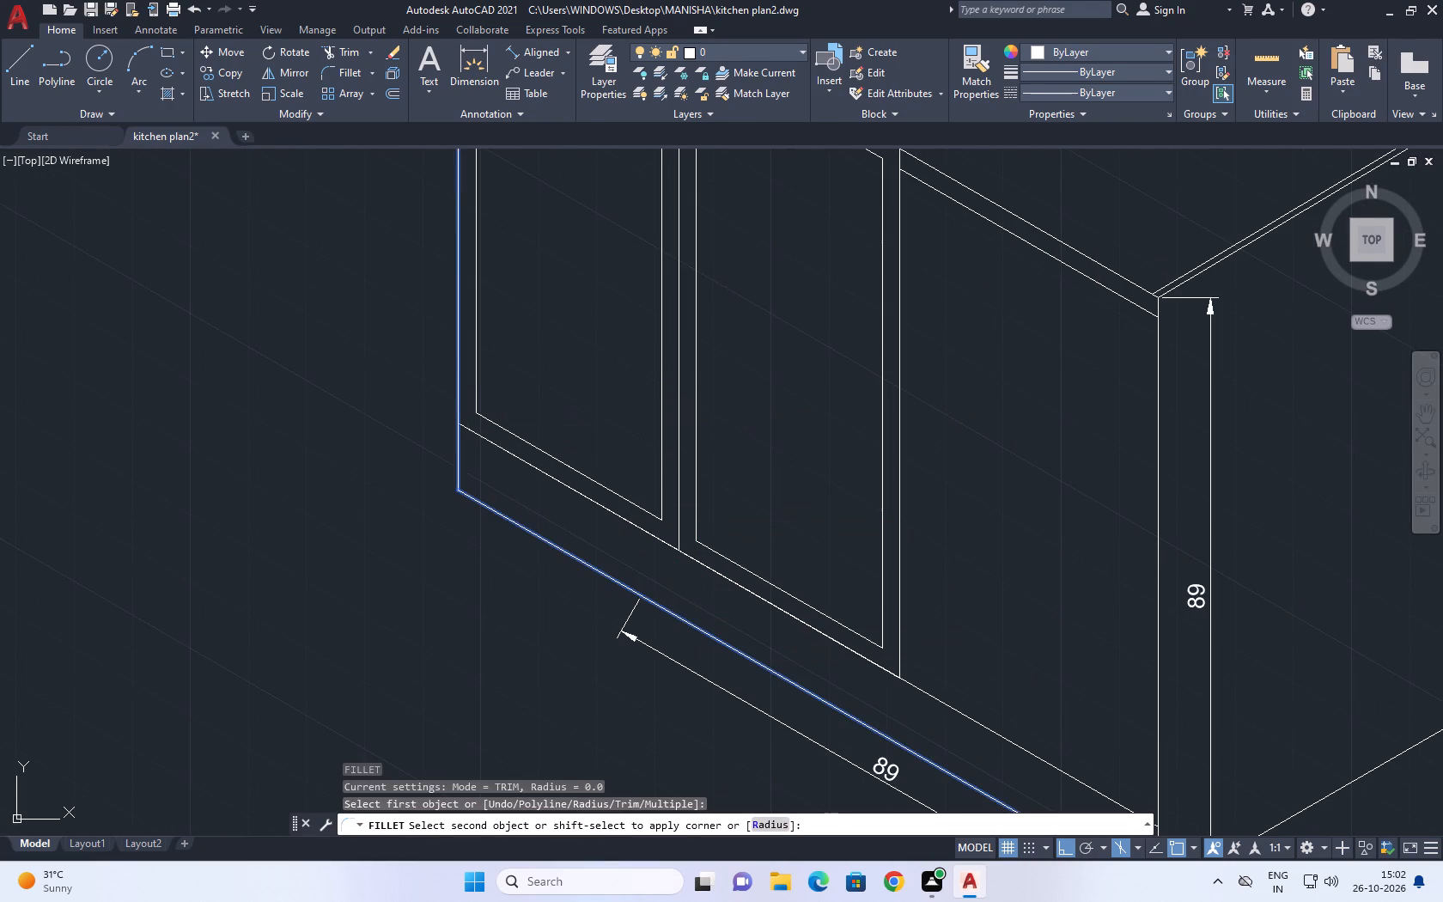
left_click(457, 398)
key("Escape")
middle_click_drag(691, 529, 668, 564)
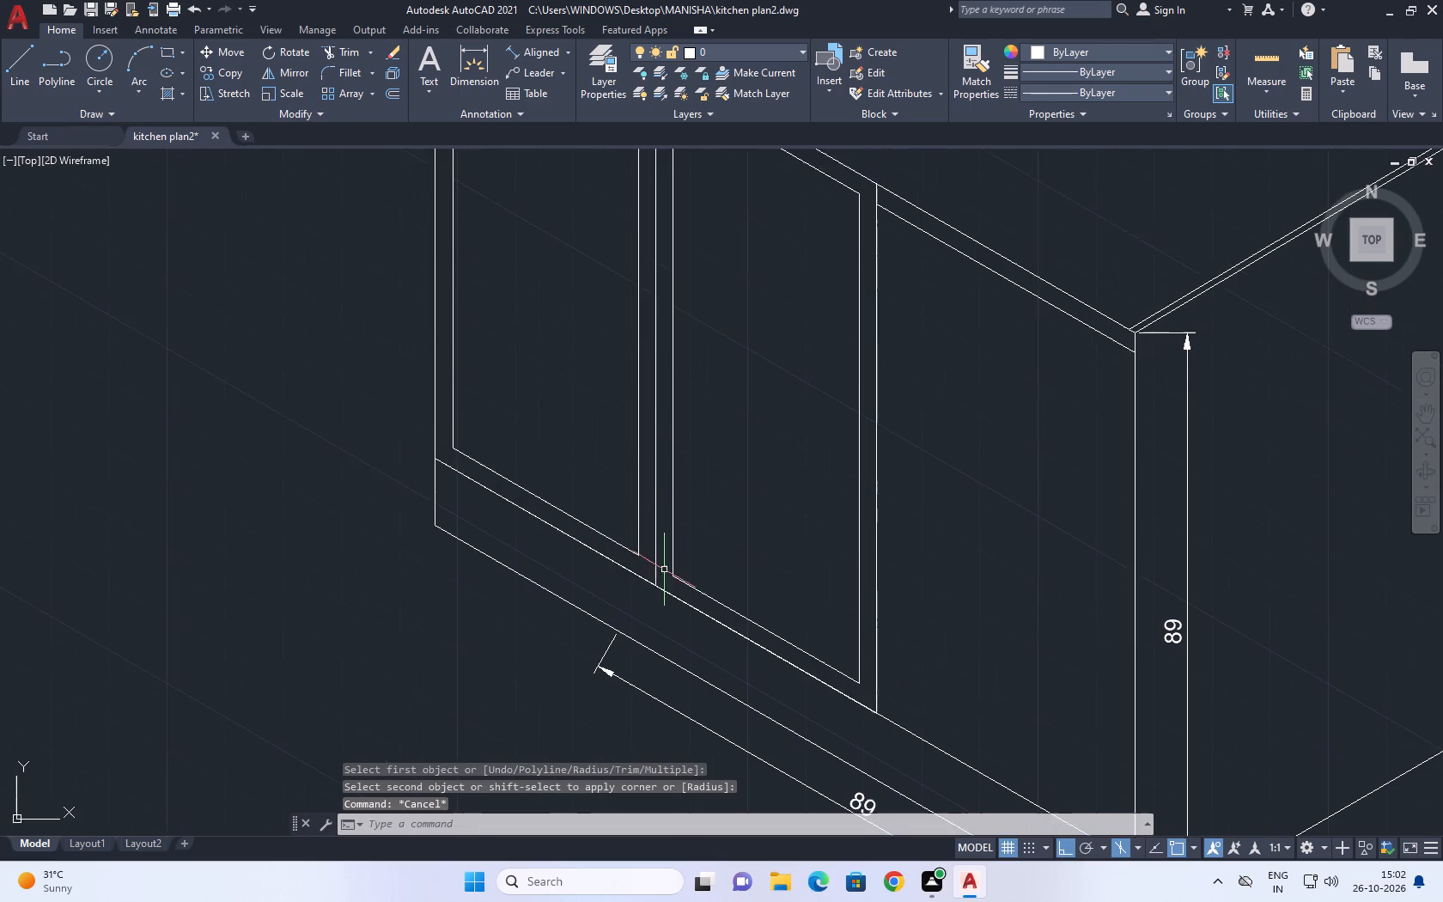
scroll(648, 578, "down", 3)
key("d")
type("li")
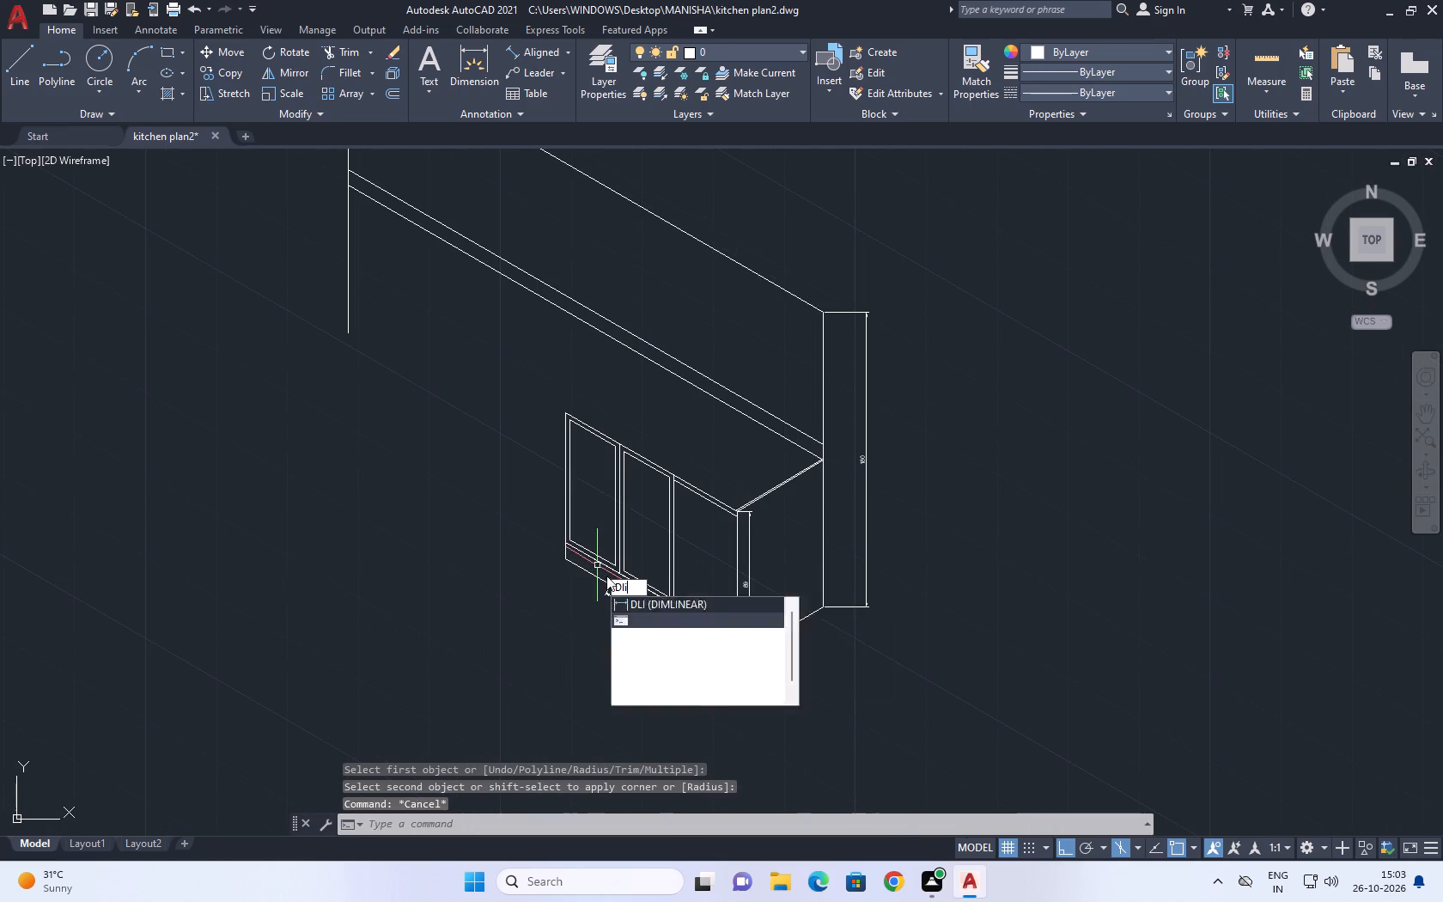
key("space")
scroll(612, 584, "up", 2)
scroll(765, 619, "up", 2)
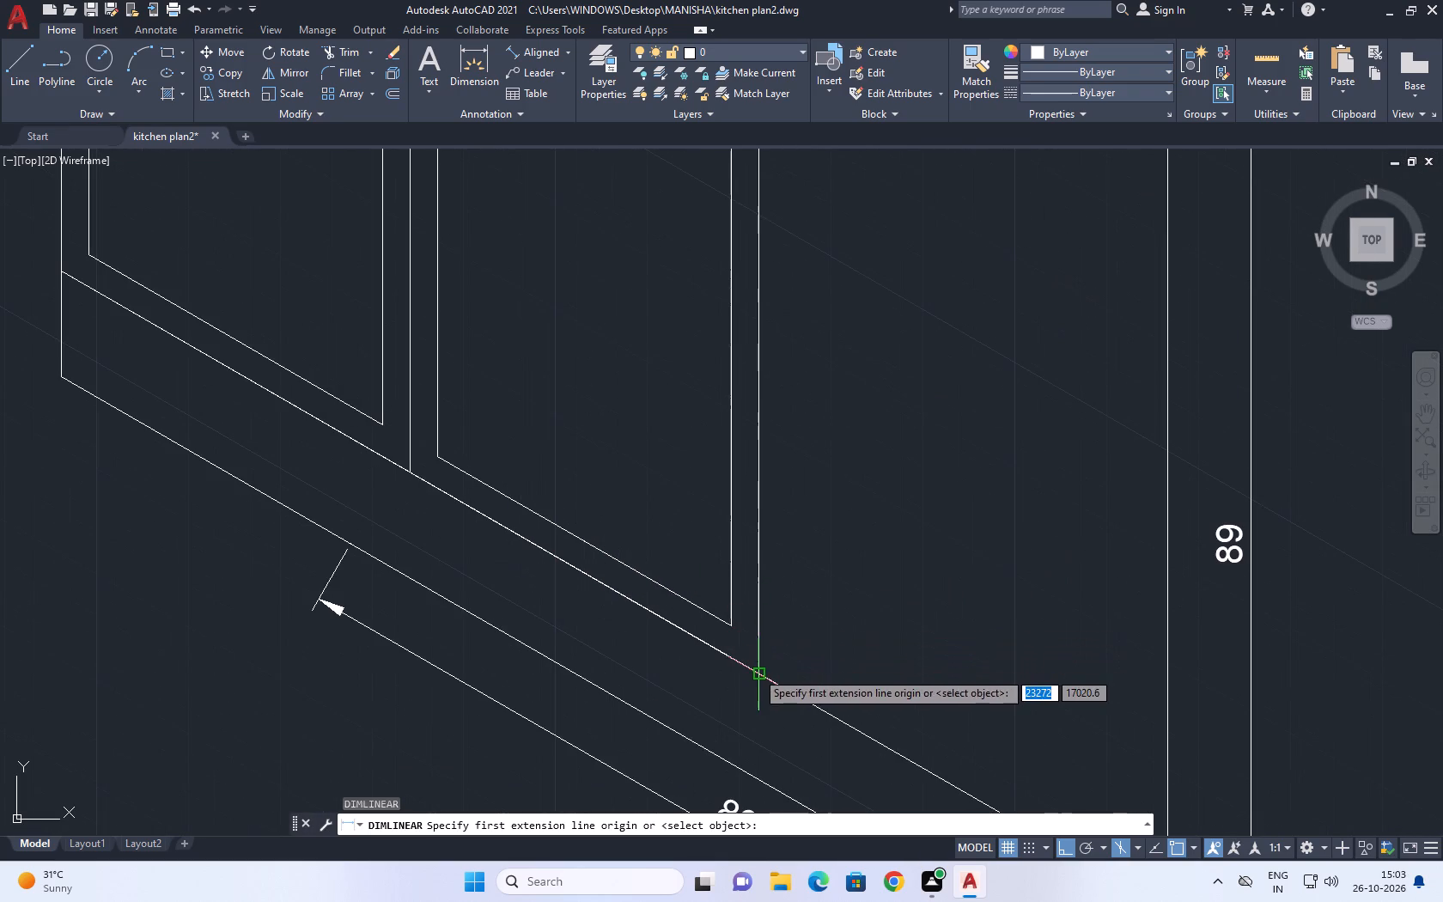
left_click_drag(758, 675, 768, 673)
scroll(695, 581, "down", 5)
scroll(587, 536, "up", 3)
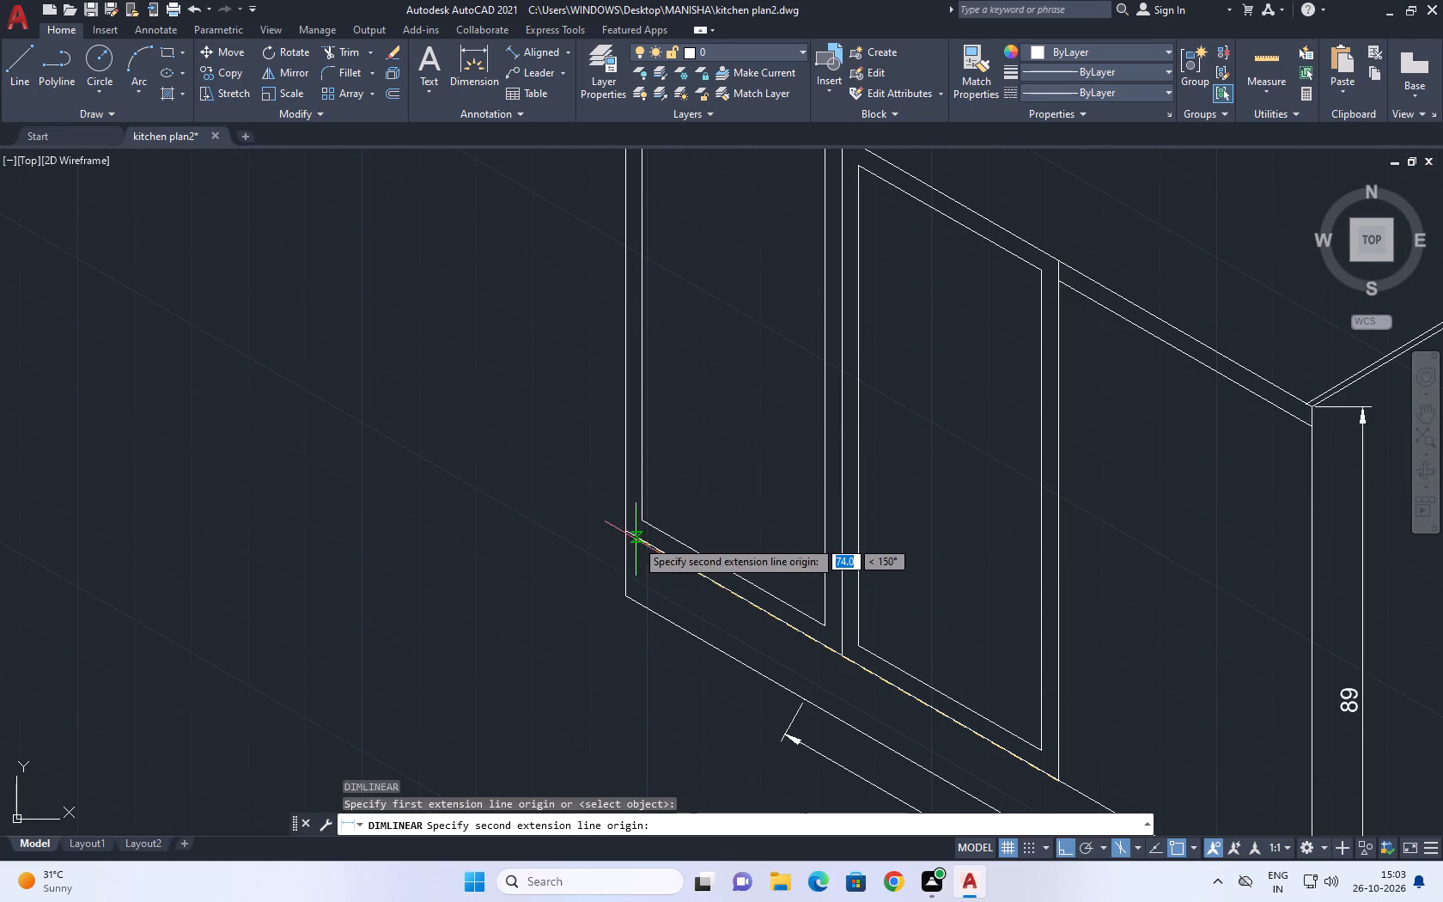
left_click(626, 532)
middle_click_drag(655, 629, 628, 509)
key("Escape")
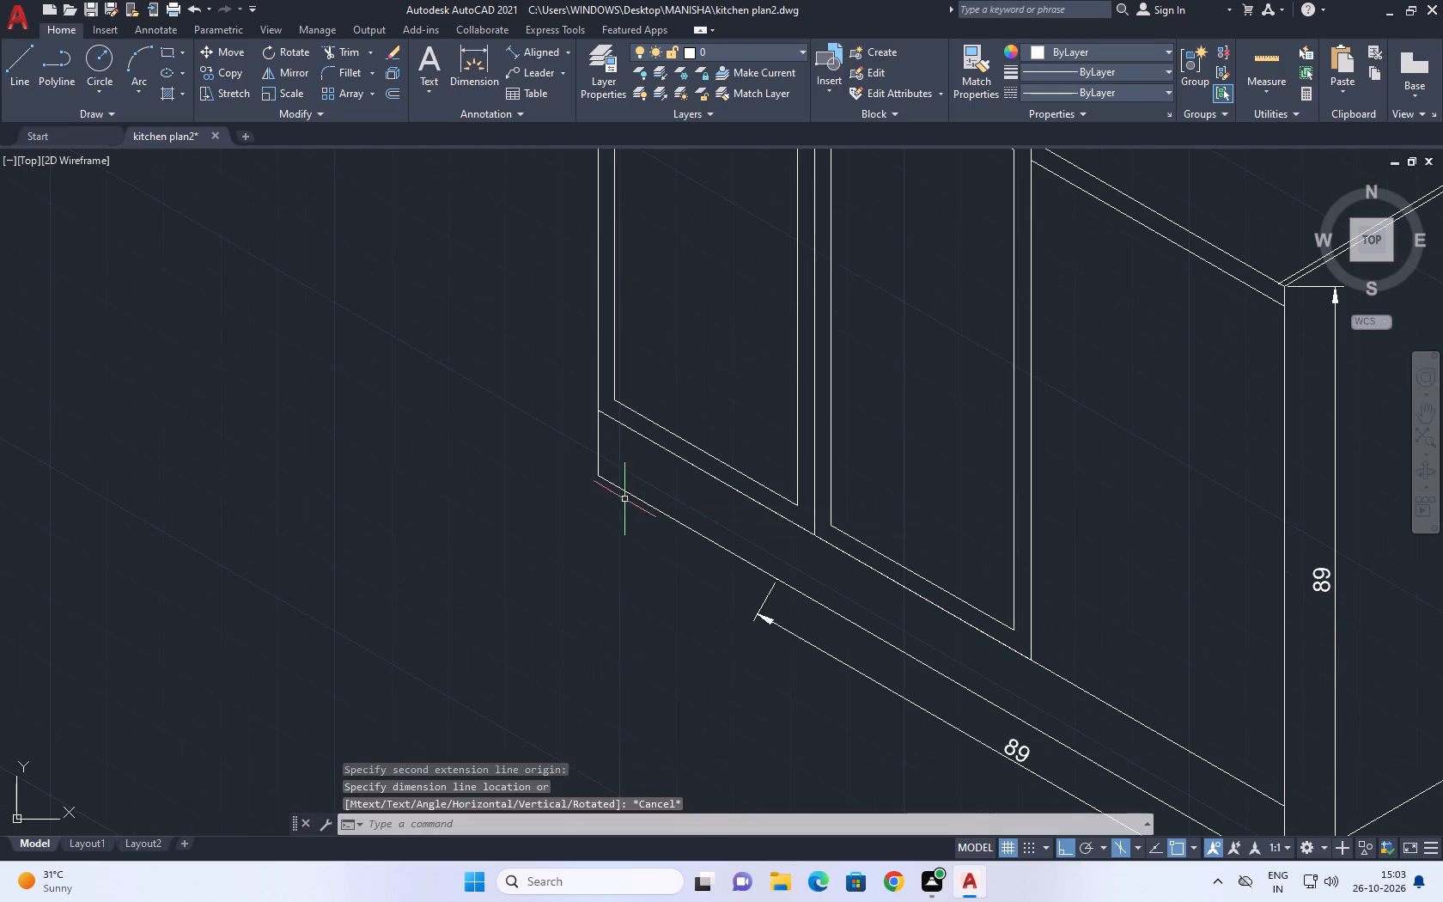
Add an aligned dimension along the bottom edge of the two framed panels, placed below the short base.
left_click(535, 59)
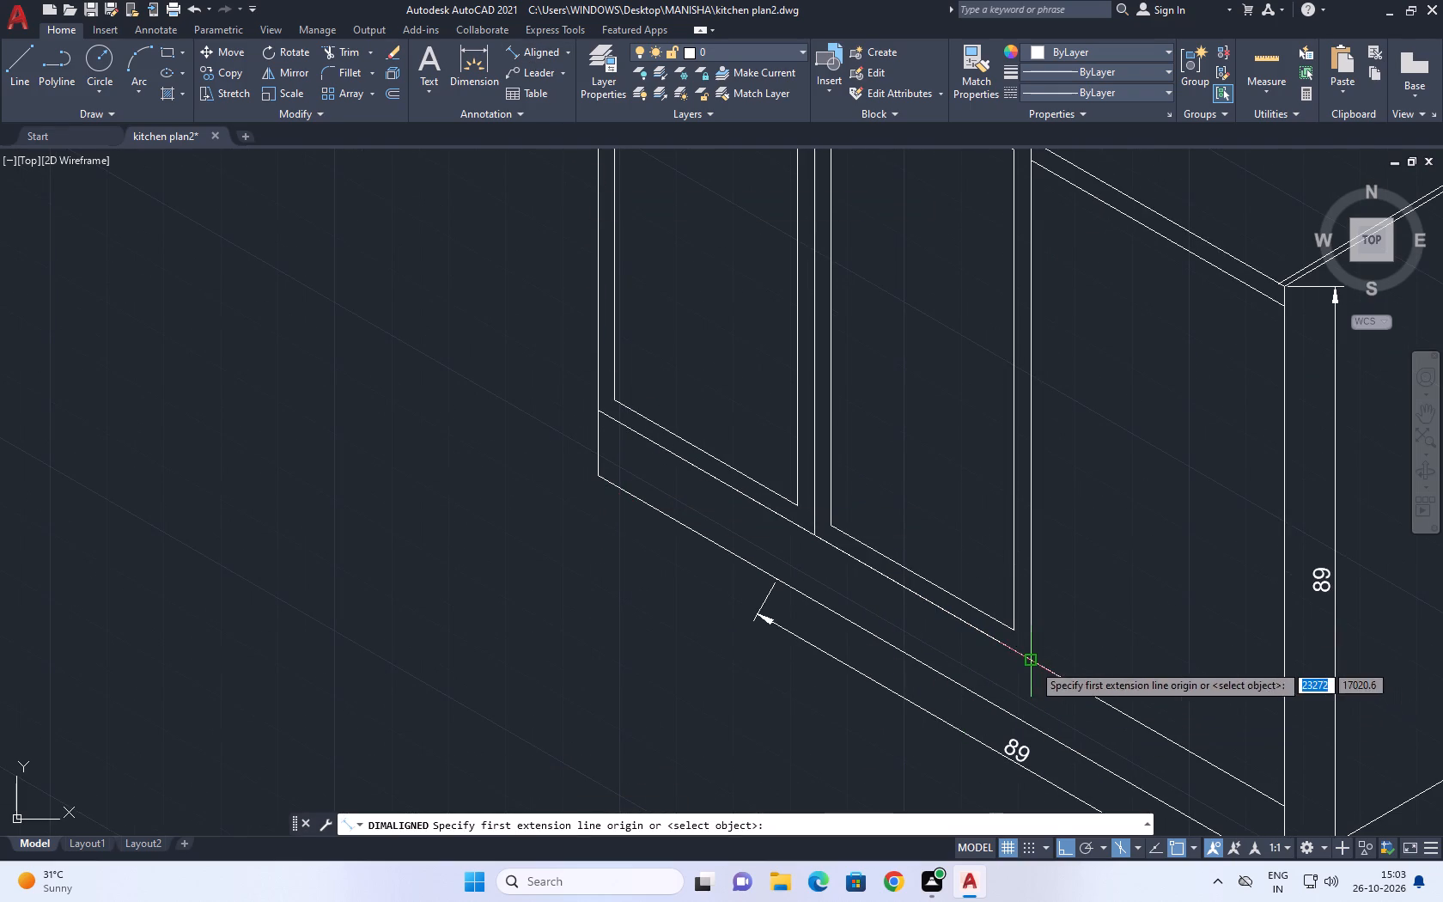
left_click_drag(1029, 661, 990, 654)
left_click(600, 414)
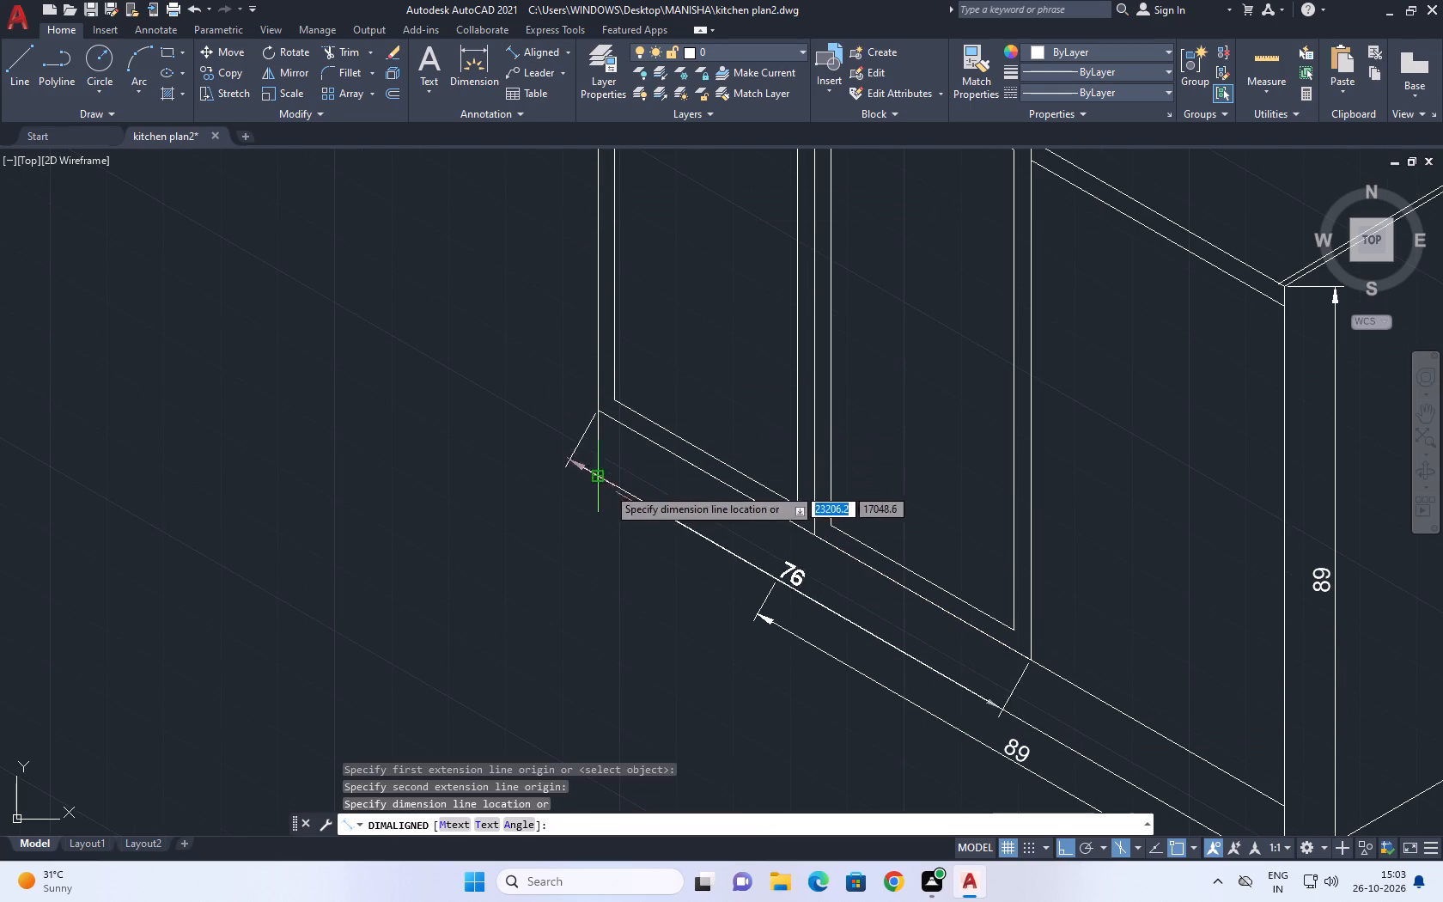
left_click(982, 741)
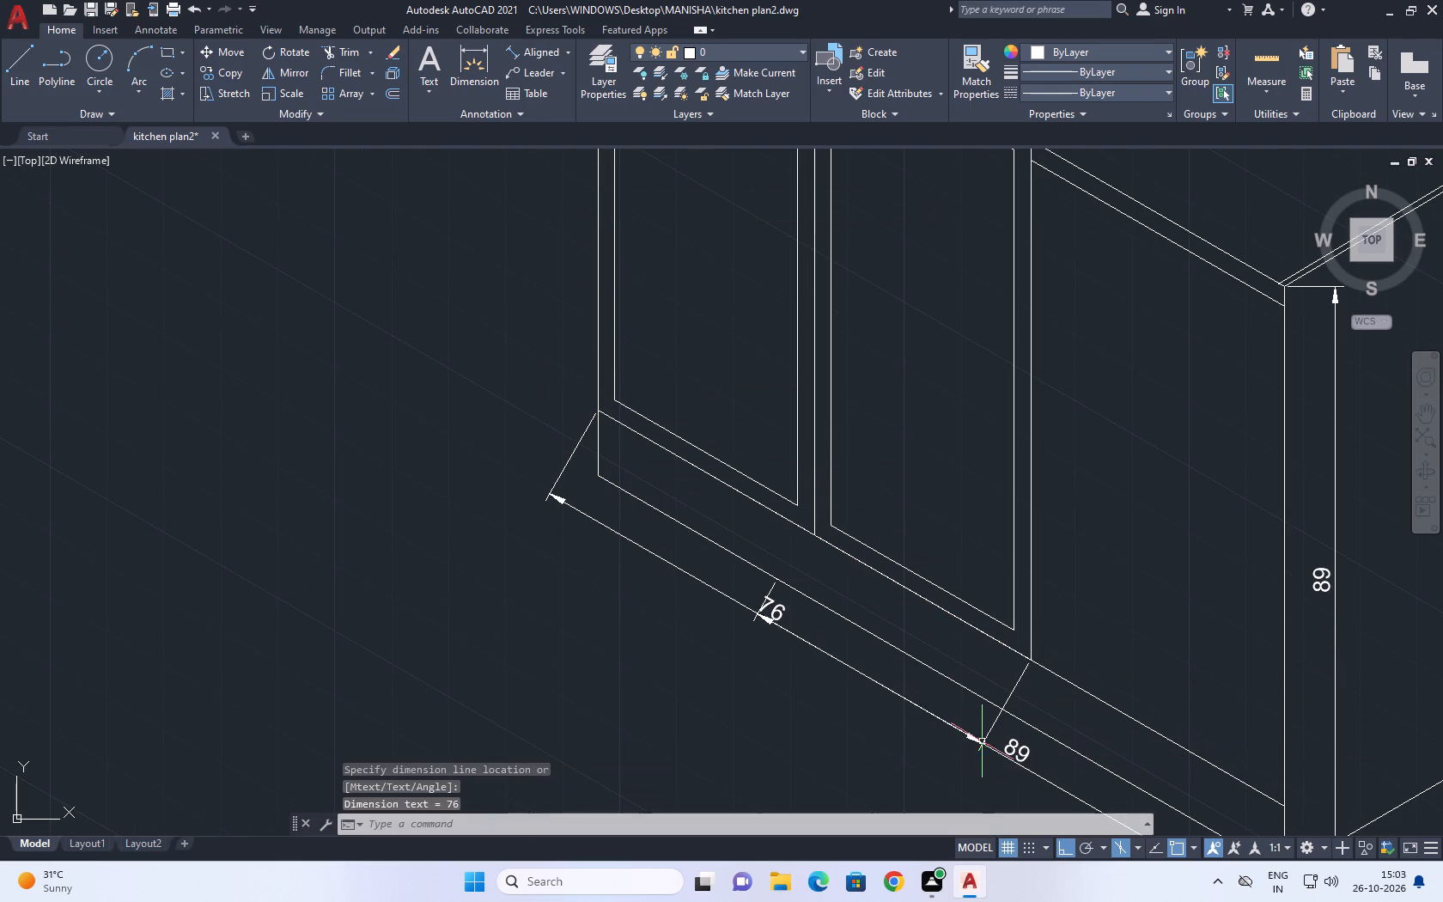
Move the two-panel dimension line farther out from the cabinet front so it clears the 89 dimension along the base.
scroll(682, 456, "down", 1)
middle_click_drag(760, 442, 747, 477)
scroll(713, 589, "up", 2)
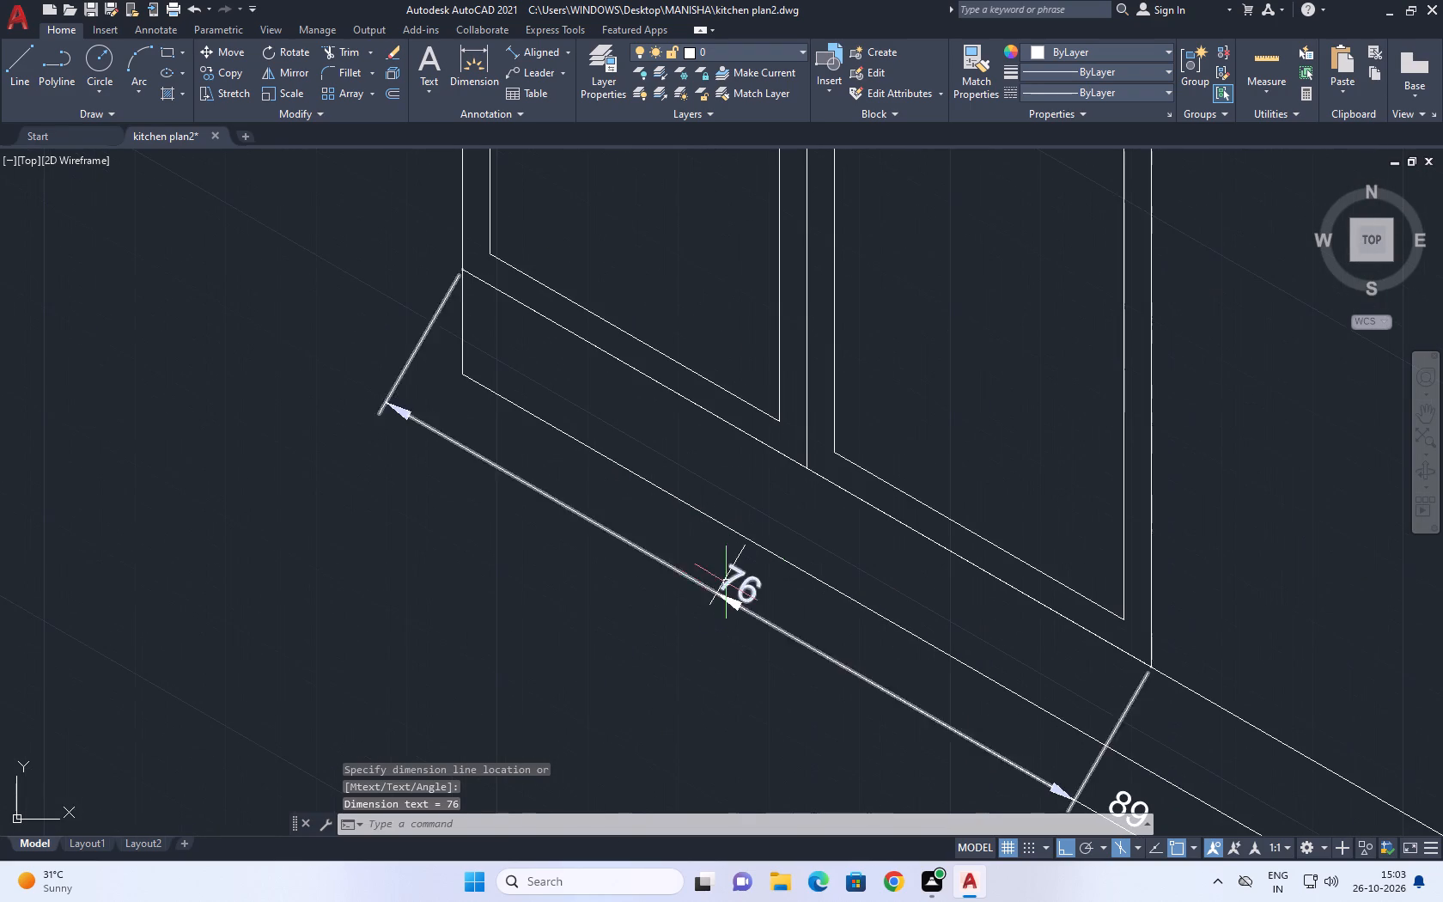
left_click(731, 582)
left_click(737, 586)
left_click(713, 625)
key("Escape")
scroll(740, 566, "down", 2)
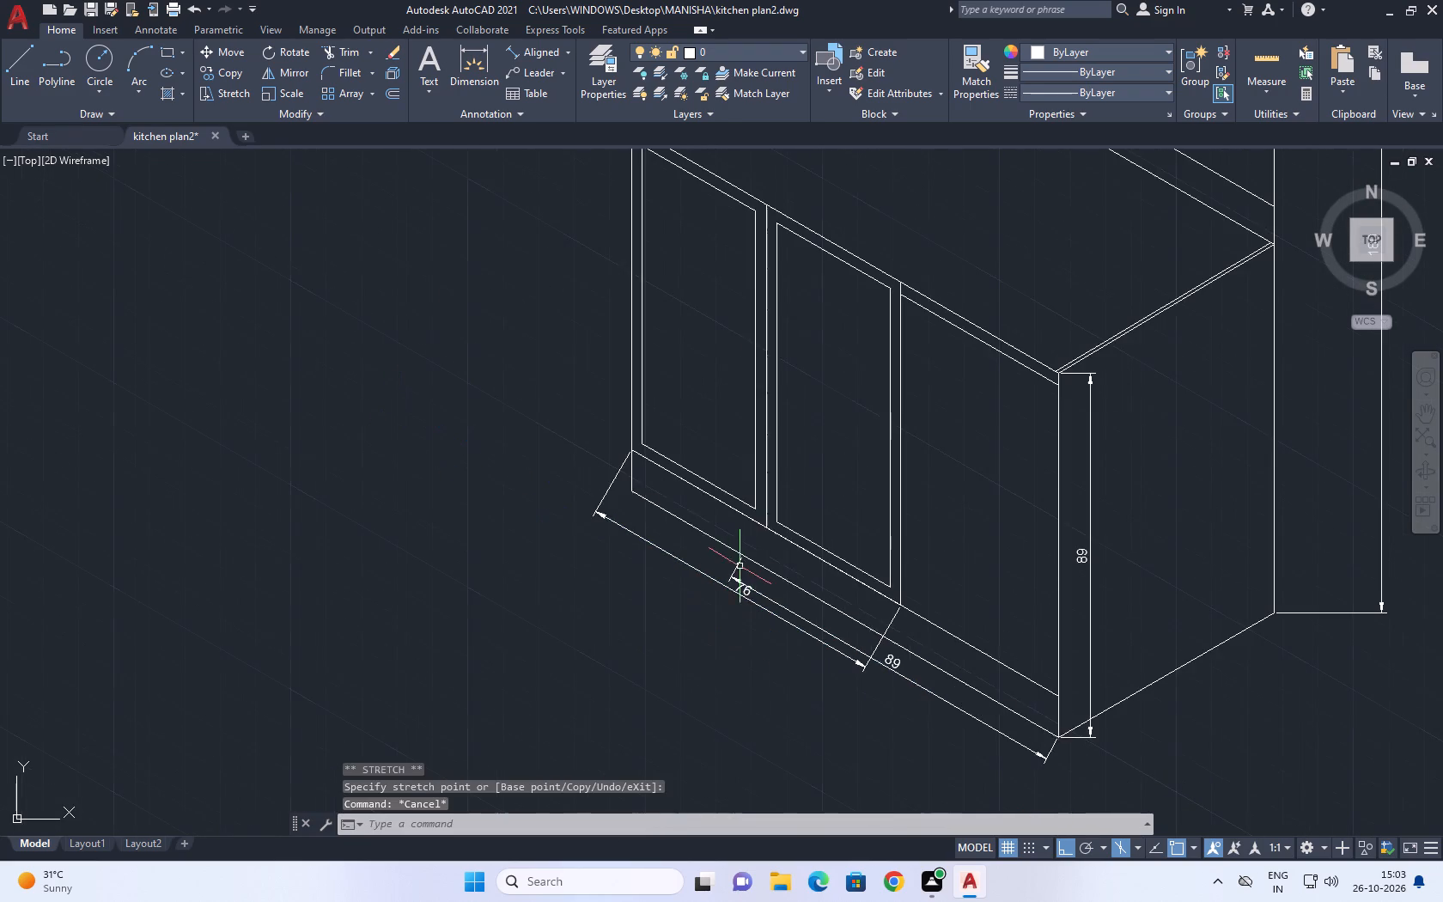
scroll(757, 657, "up", 1)
scroll(783, 594, "up", 2)
left_click(785, 589)
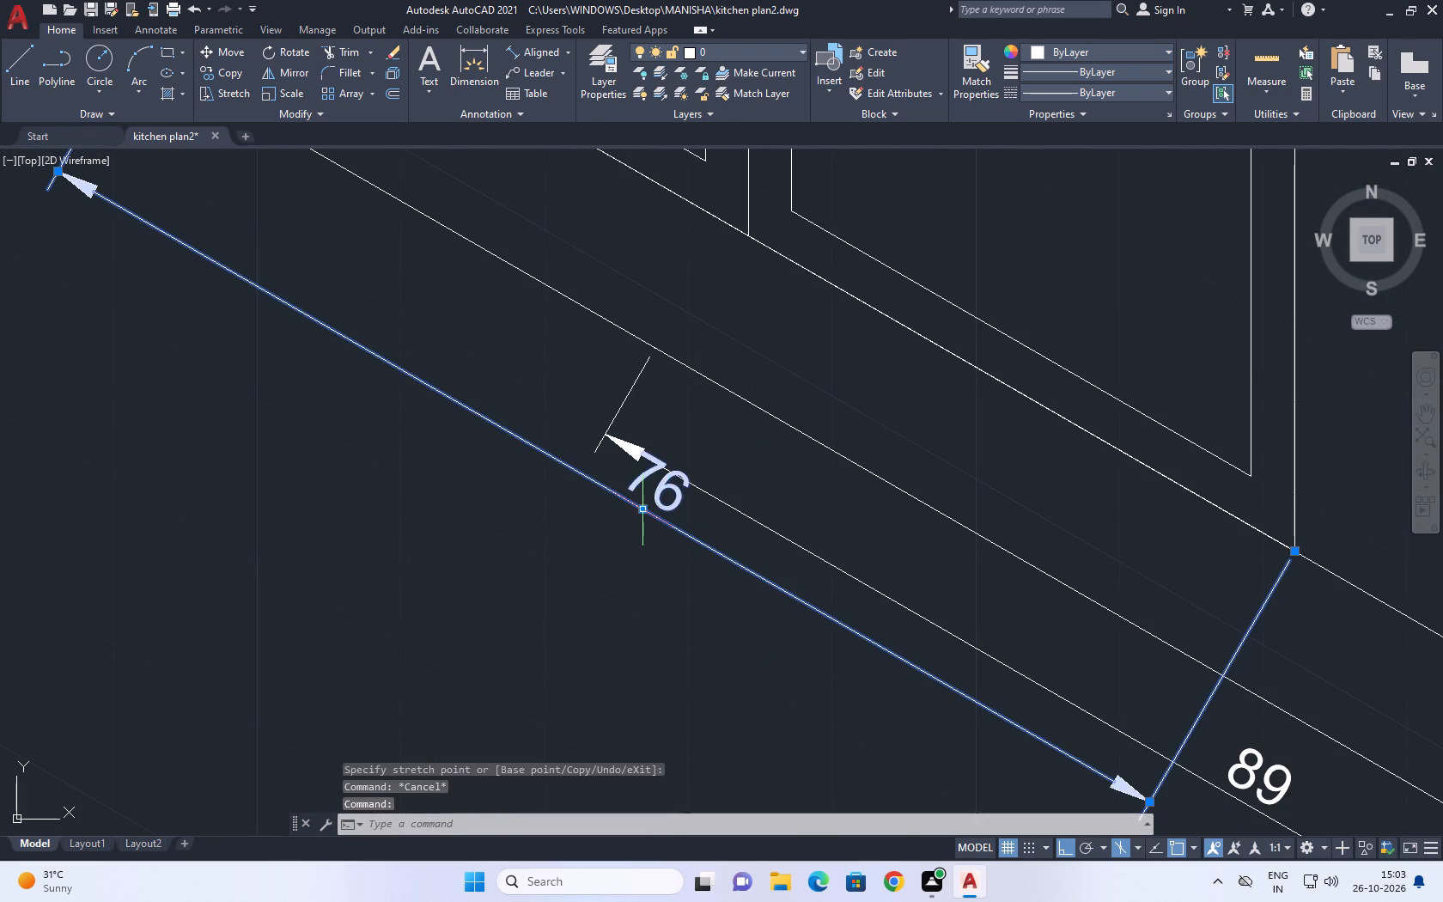
left_click(640, 507)
left_click(610, 548)
scroll(689, 510, "down", 4)
key("Escape")
Draw a line across both panels from the midpoint of the near panel's outer frame line to the far panel's outer frame line.
middle_click_drag(764, 501, 750, 539)
middle_click_drag(606, 407, 600, 485)
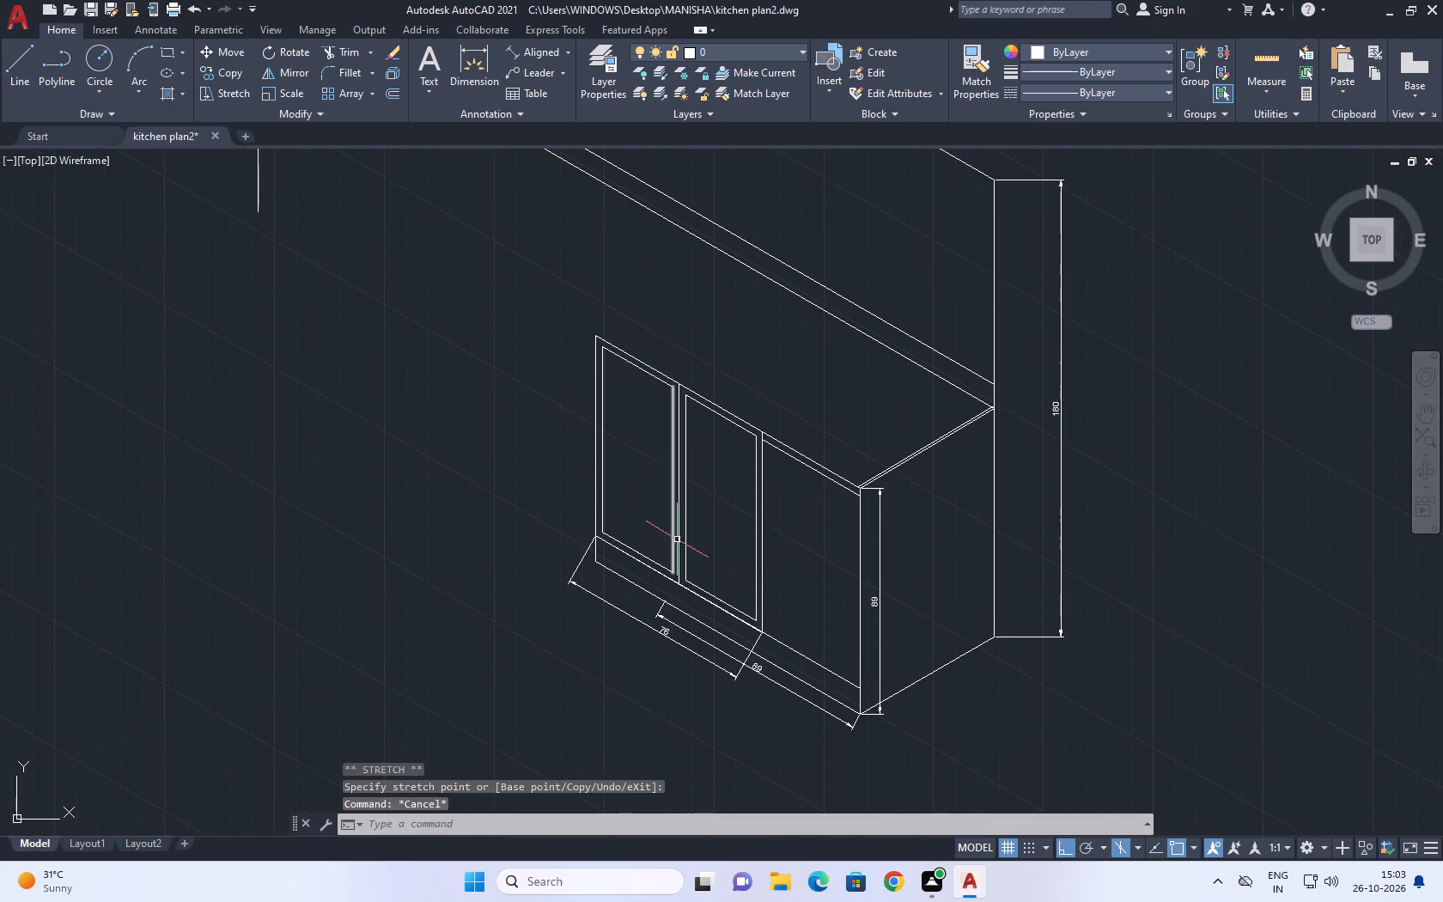
scroll(673, 514, "up", 2)
middle_click_drag(678, 530, 689, 561)
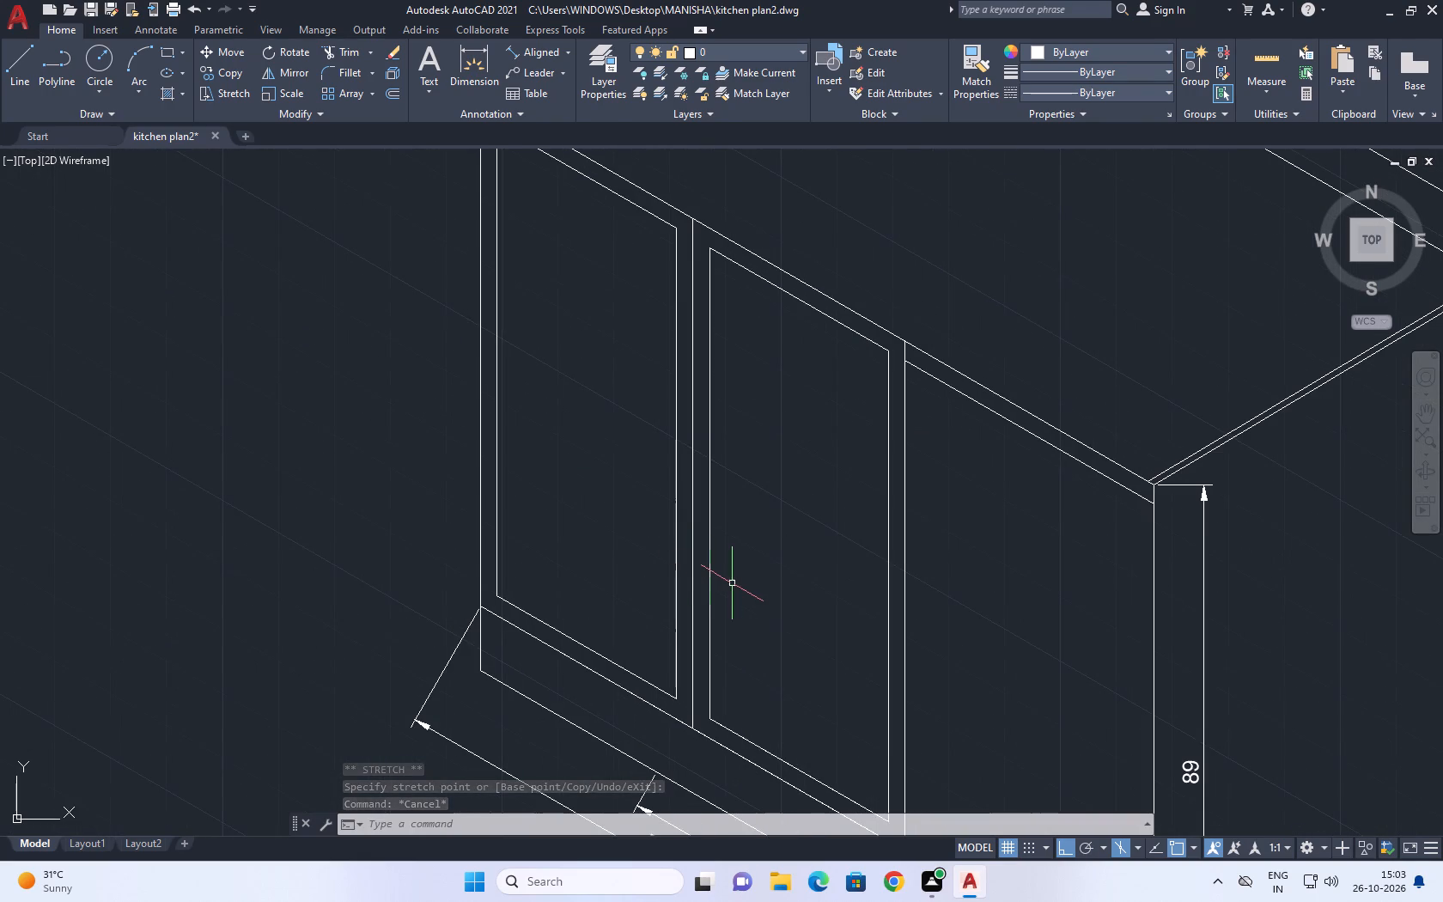
type("l")
key("space")
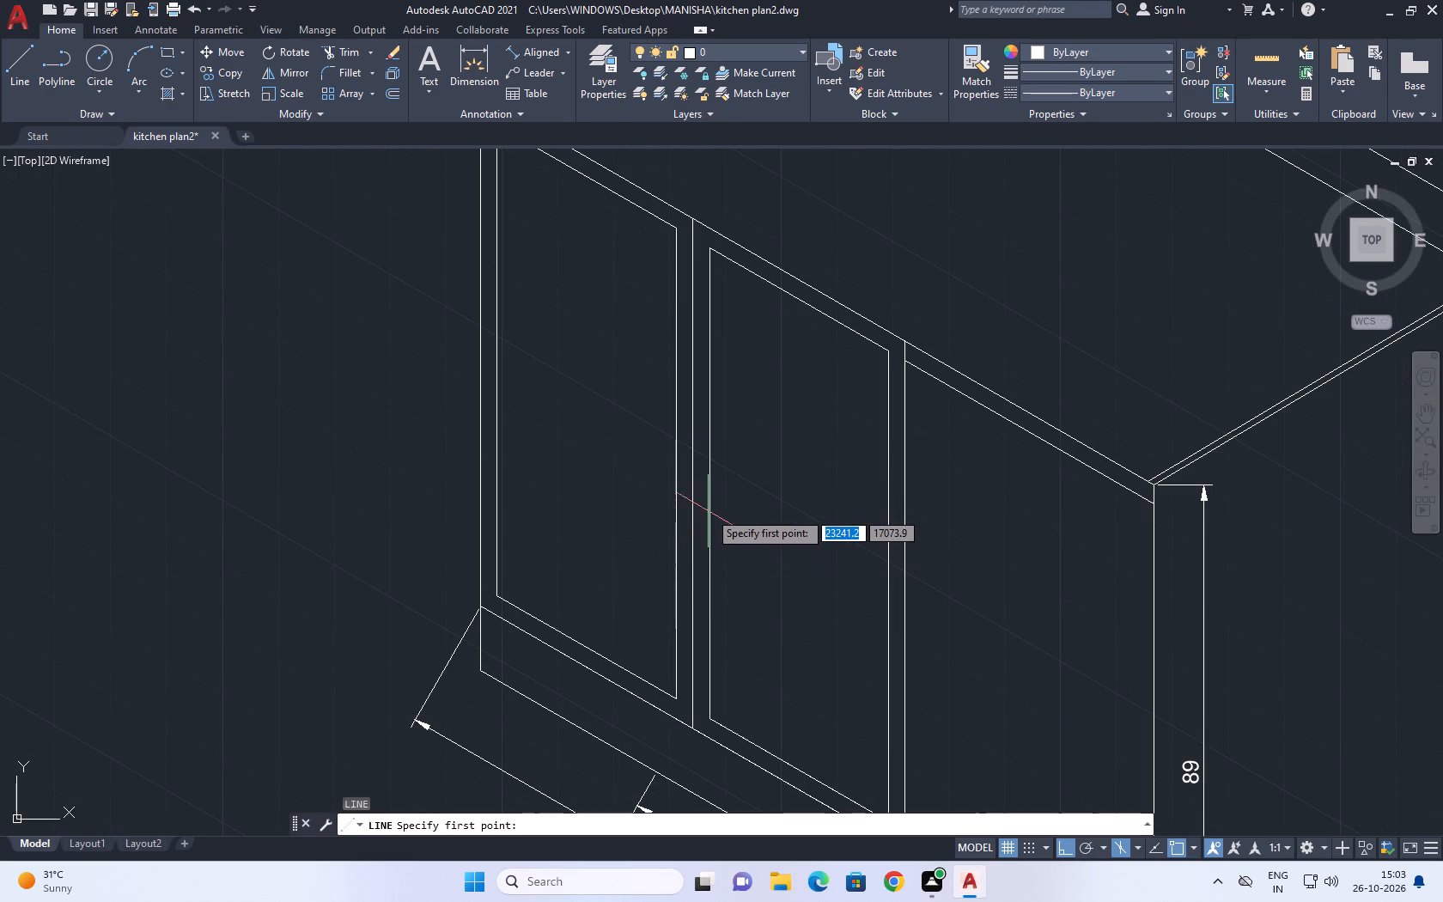
left_click(891, 584)
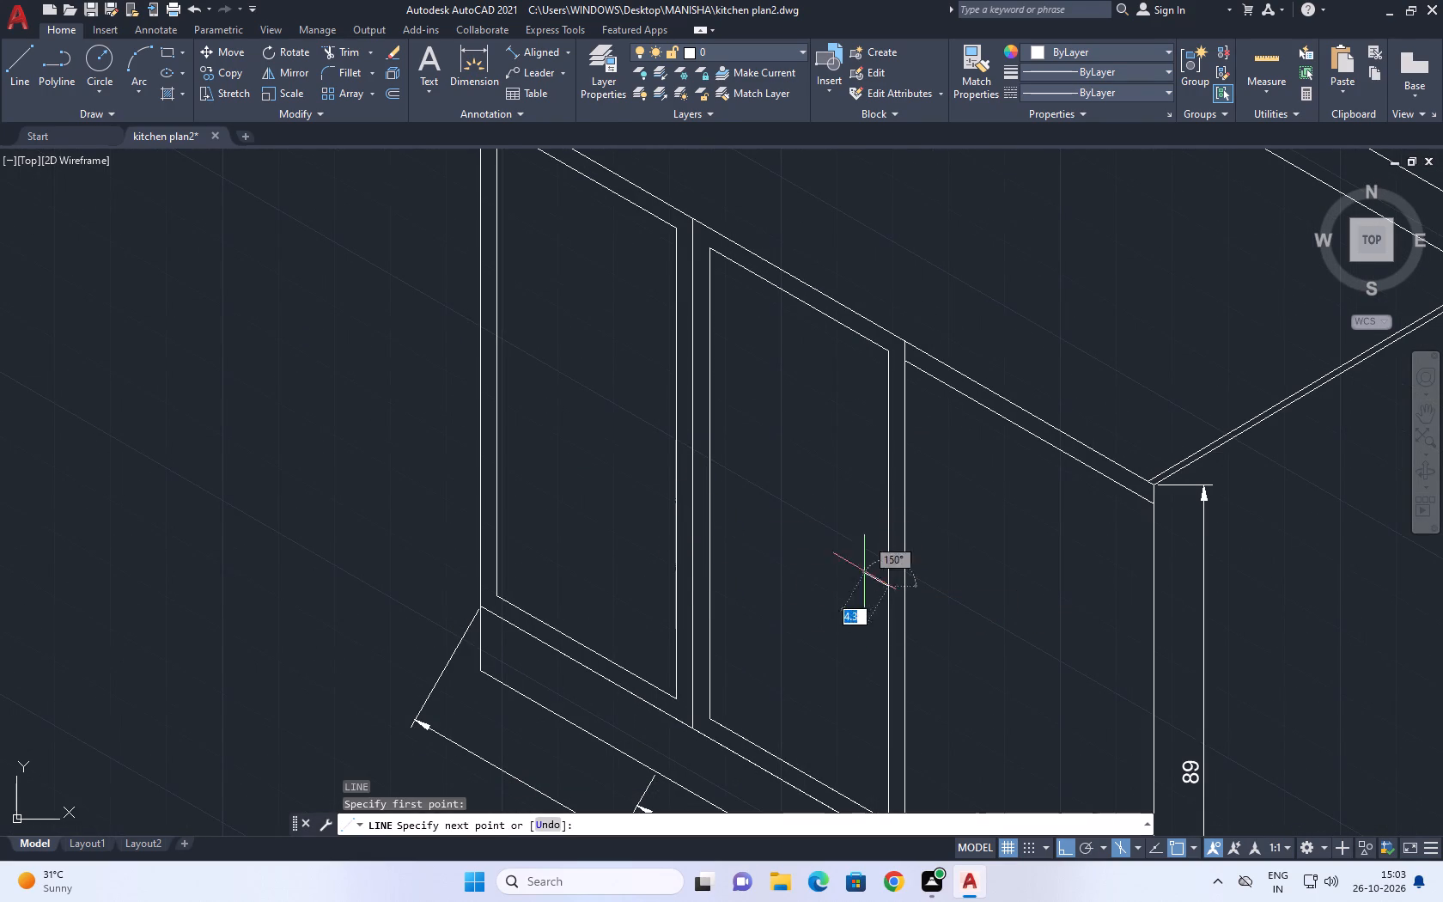
left_click(492, 360)
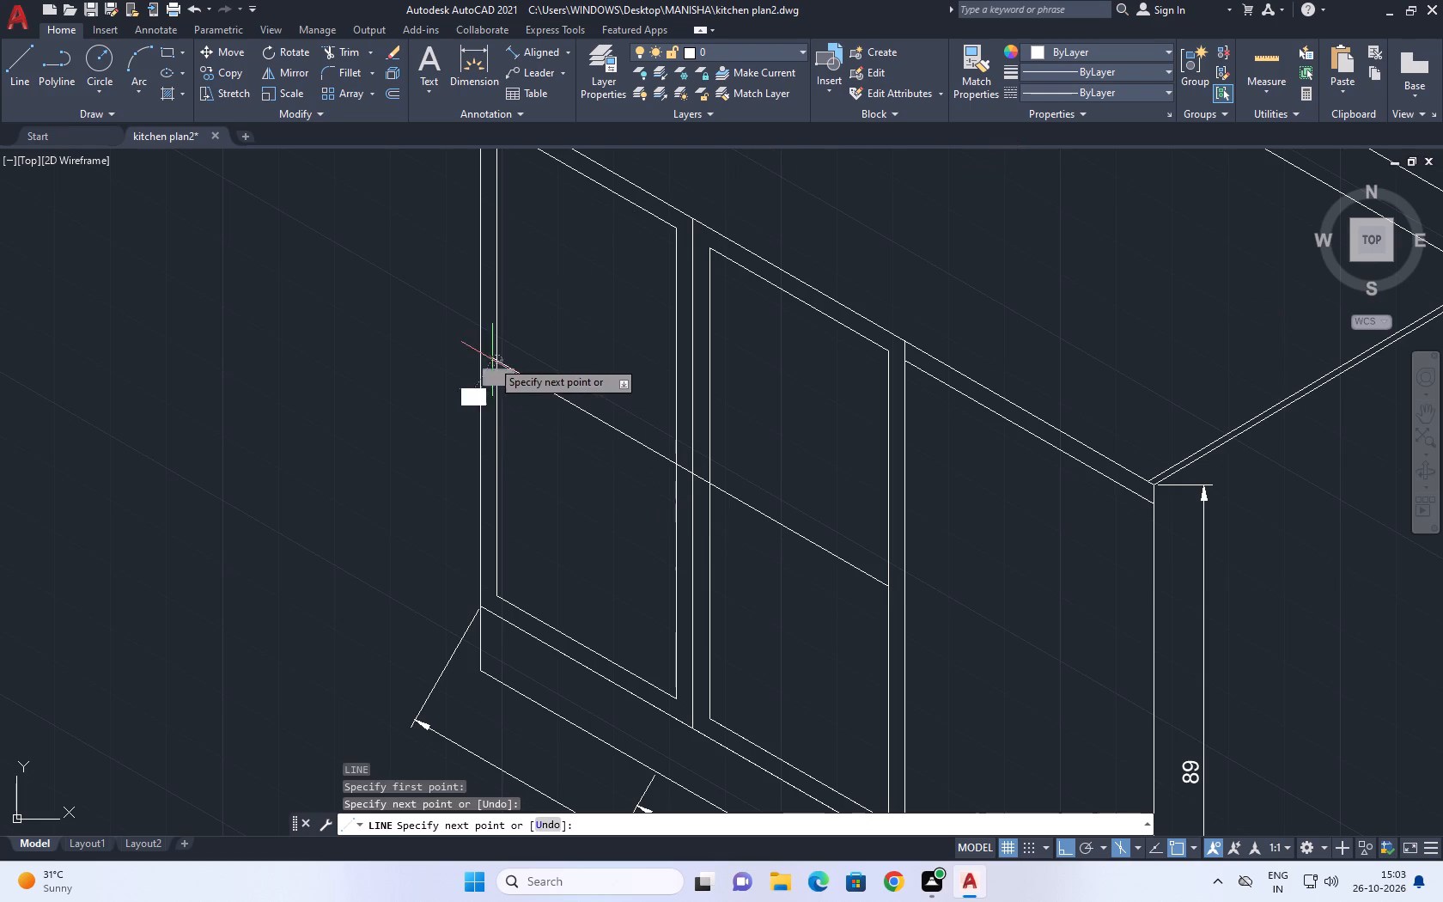
key("Escape")
Copy the line across the middle of the two panels 20 units straight up.
left_click(752, 491)
left_click_drag(738, 528, 736, 538)
middle_click_drag(808, 443, 784, 538)
type("co")
key("space")
left_click(757, 620)
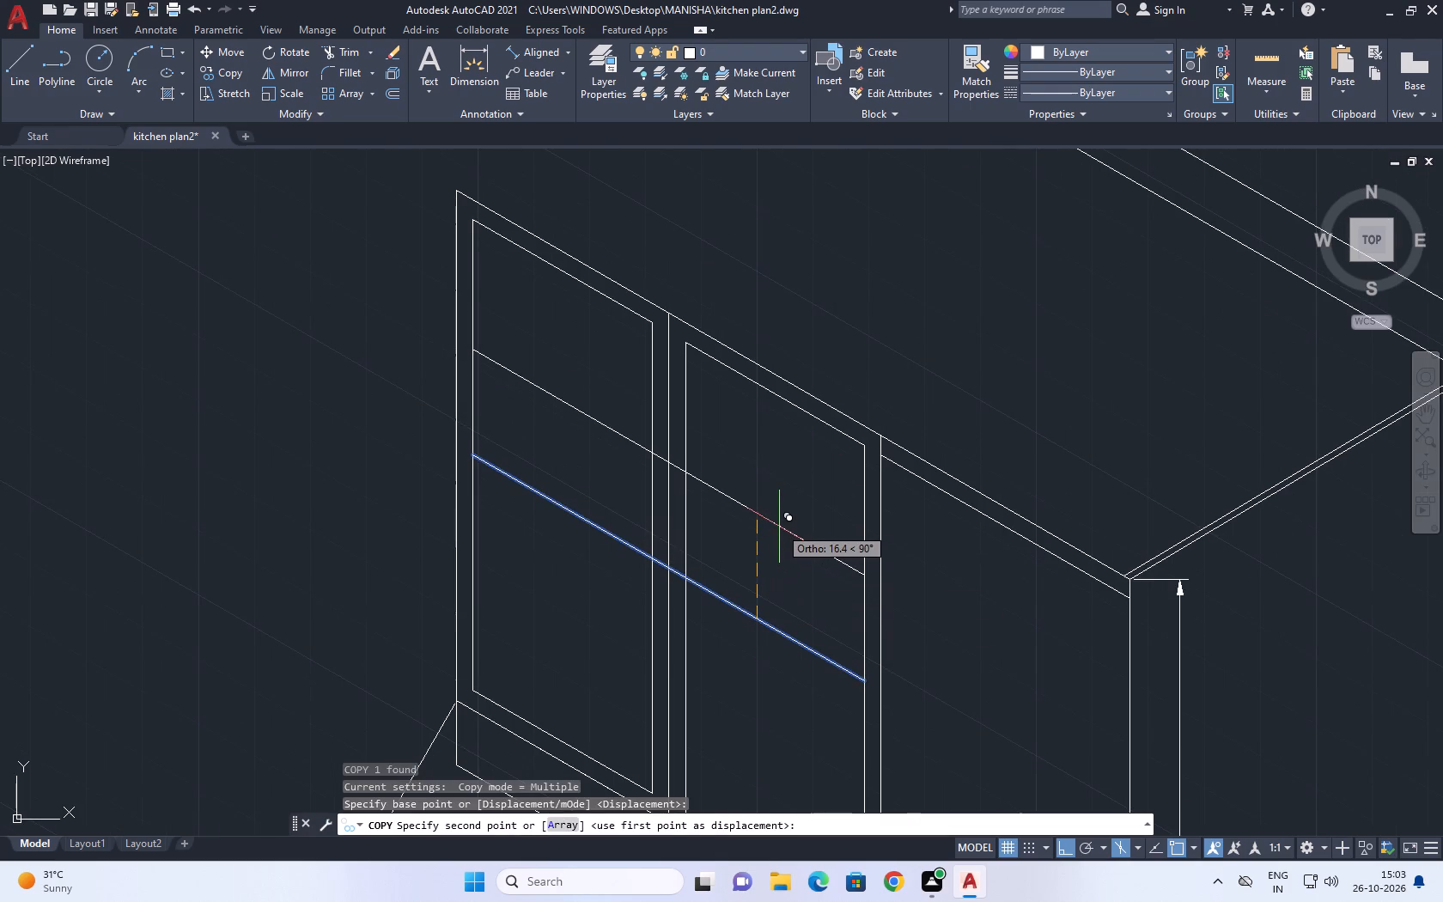
key("2")
key("0")
key("Return")
key("Escape")
Copy the line across the middle of the two panels 20 units straight down.
middle_click_drag(787, 614, 792, 484)
left_click_drag(794, 473, 778, 509)
left_click(770, 567)
key("c")
key("o")
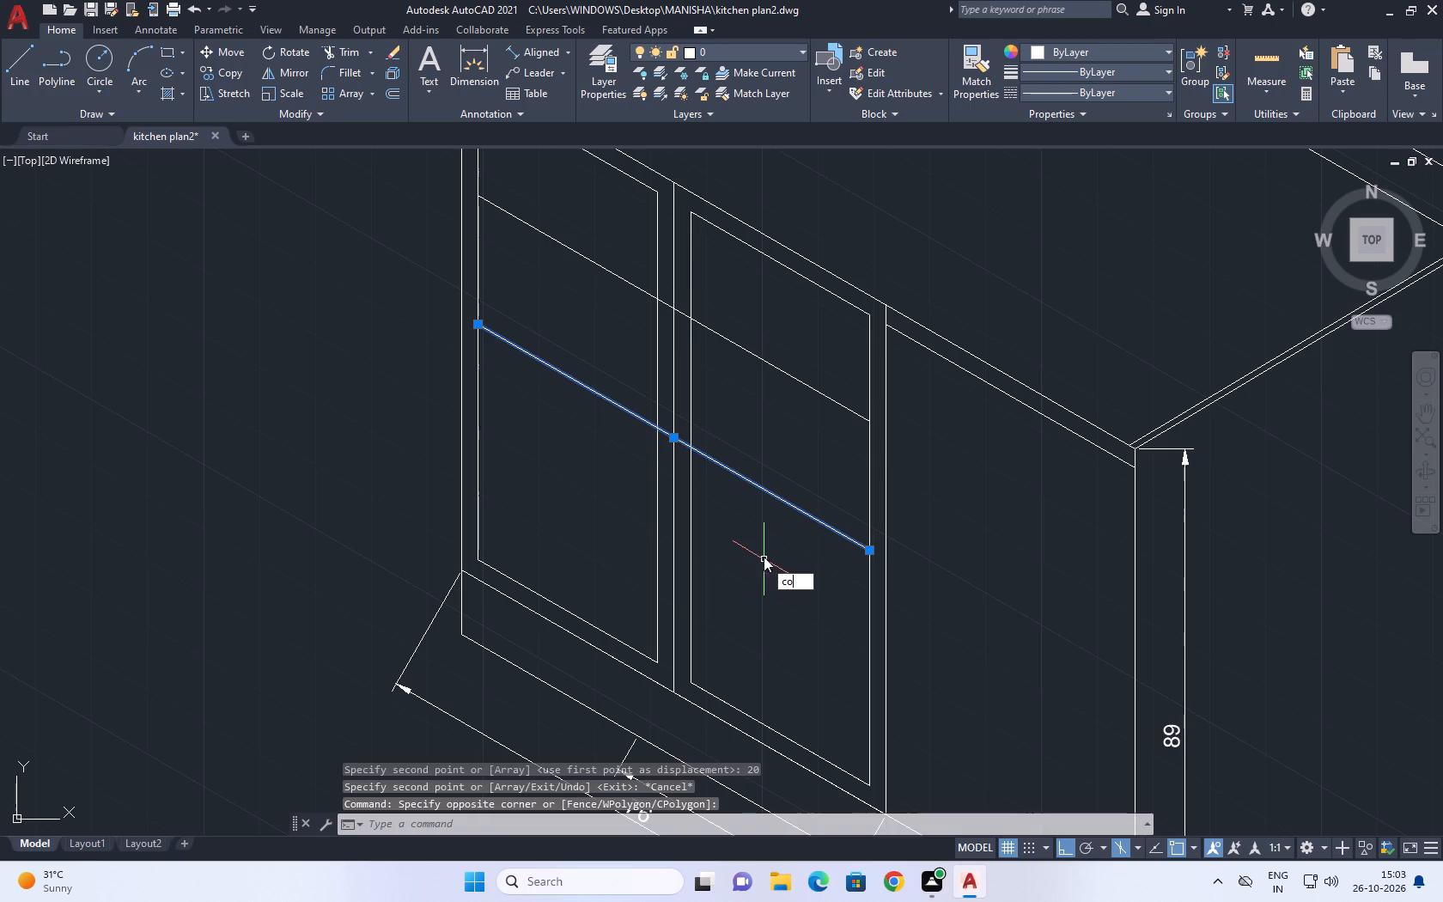
key("space")
left_click(780, 515)
key("3")
key("BackSpace")
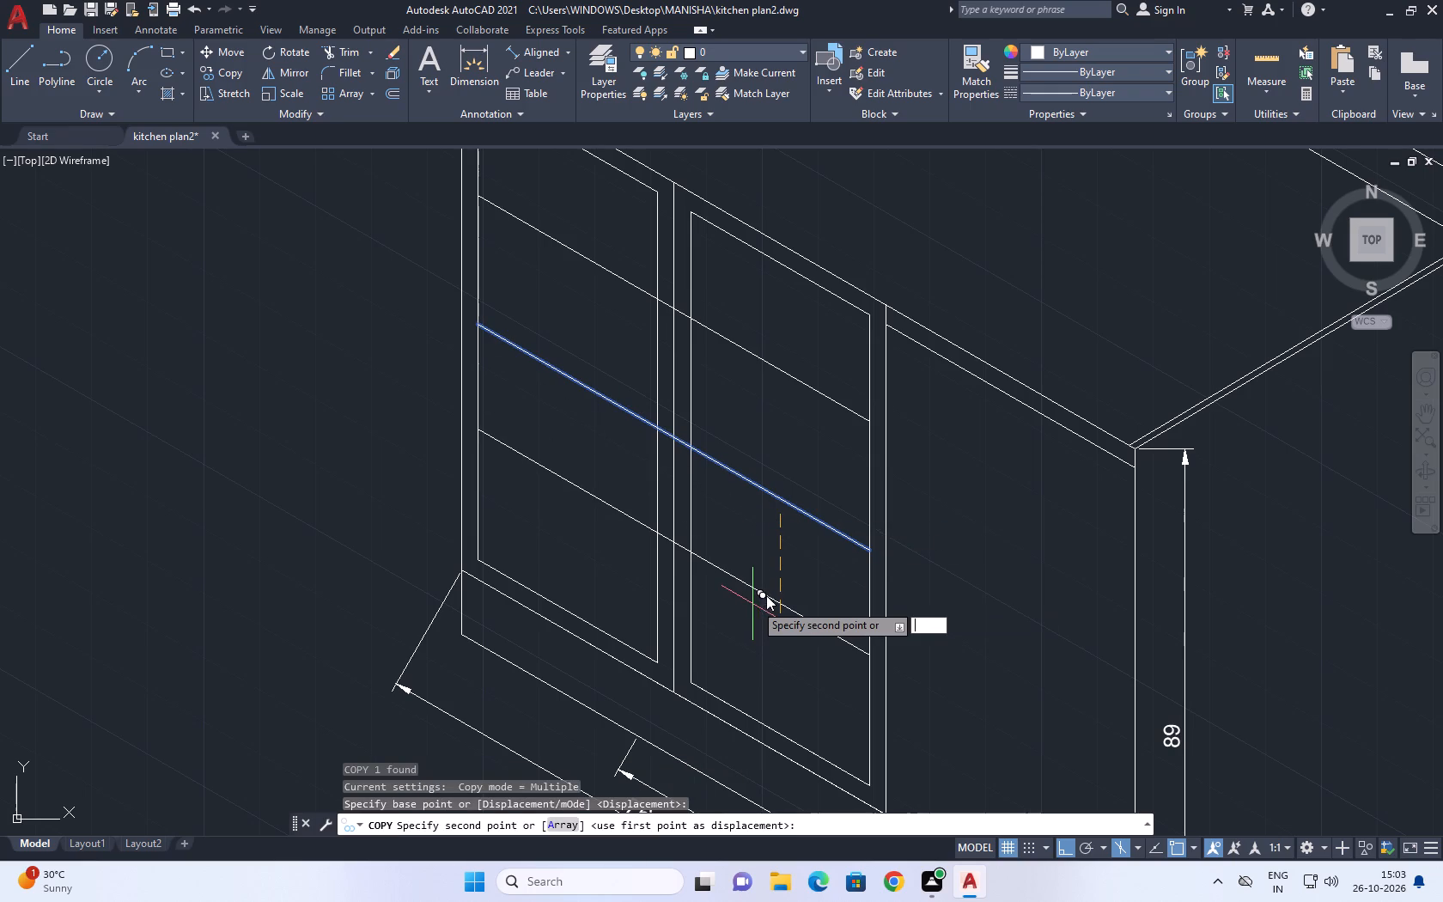
type("20")
key("space")
key("Escape")
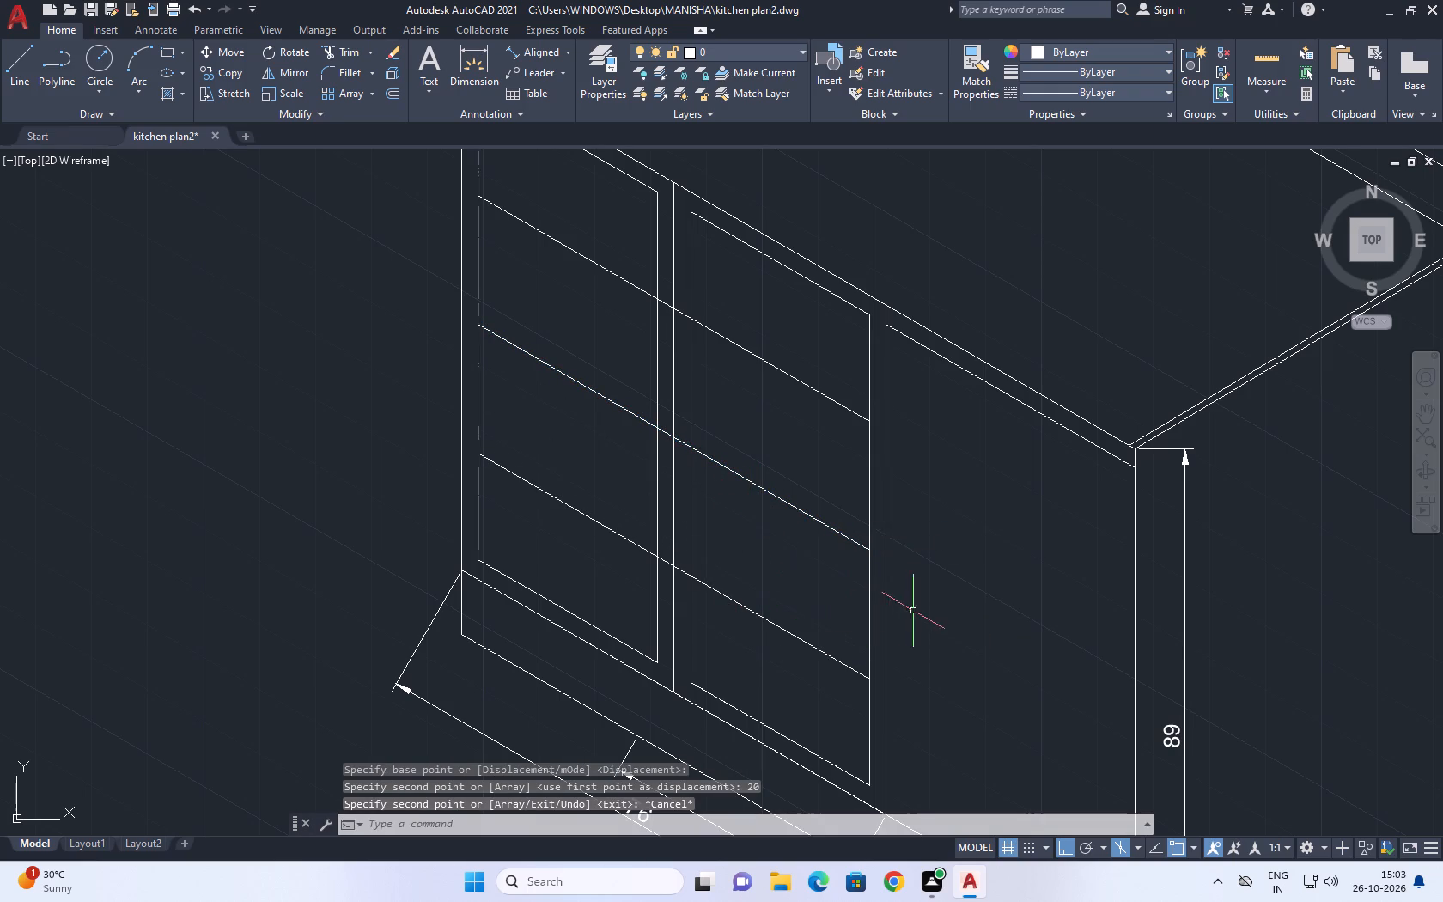
Copy the near panel's outer vertical frame line 3 units inward along the cabinet front.
left_click(869, 588)
middle_click_drag(834, 592, 851, 613)
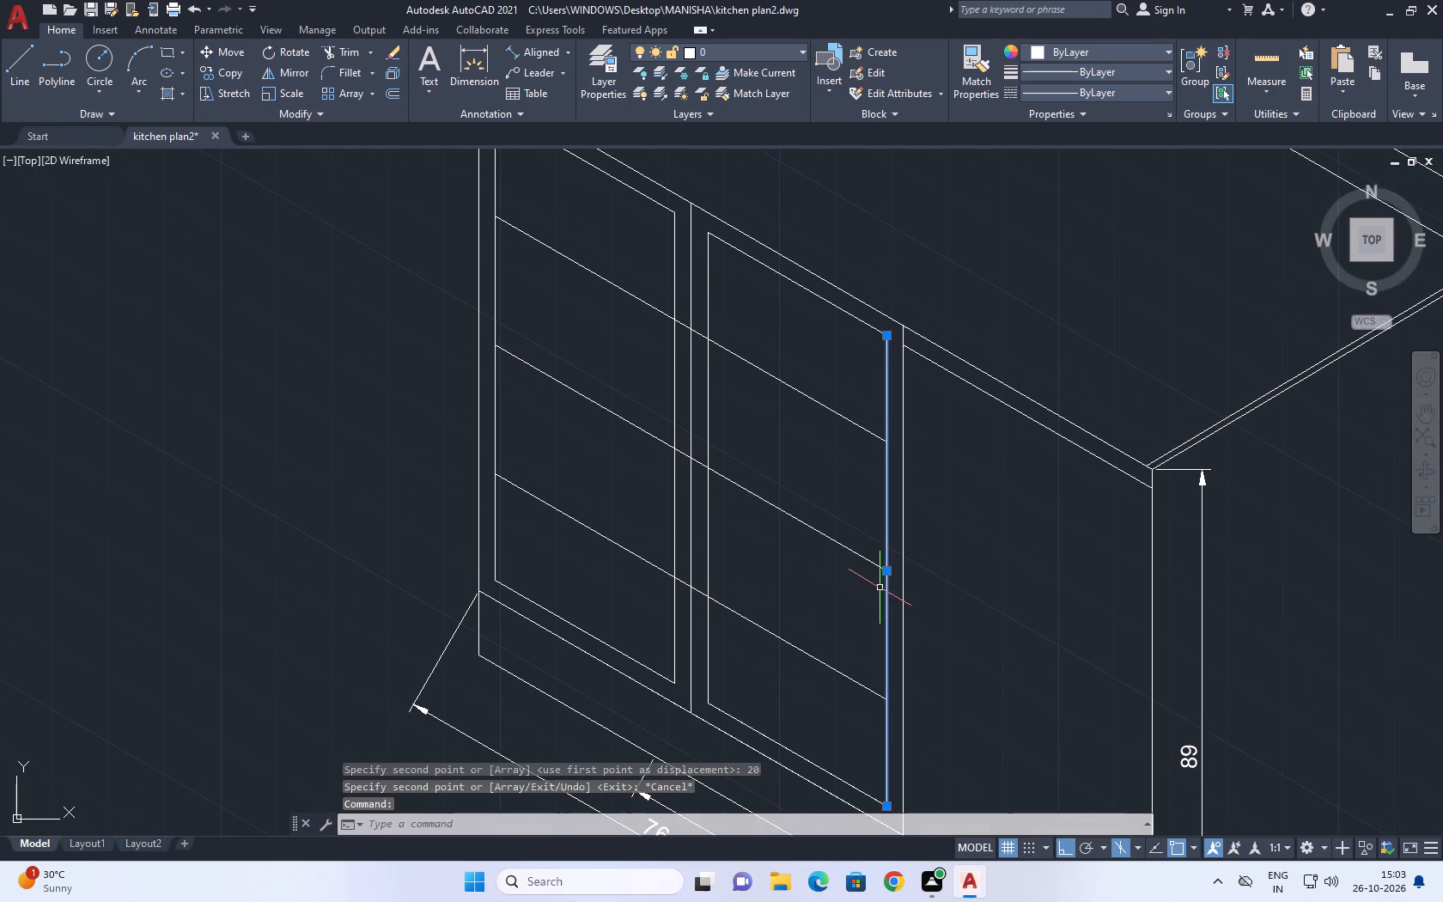
type("co")
key("space")
left_click(880, 604)
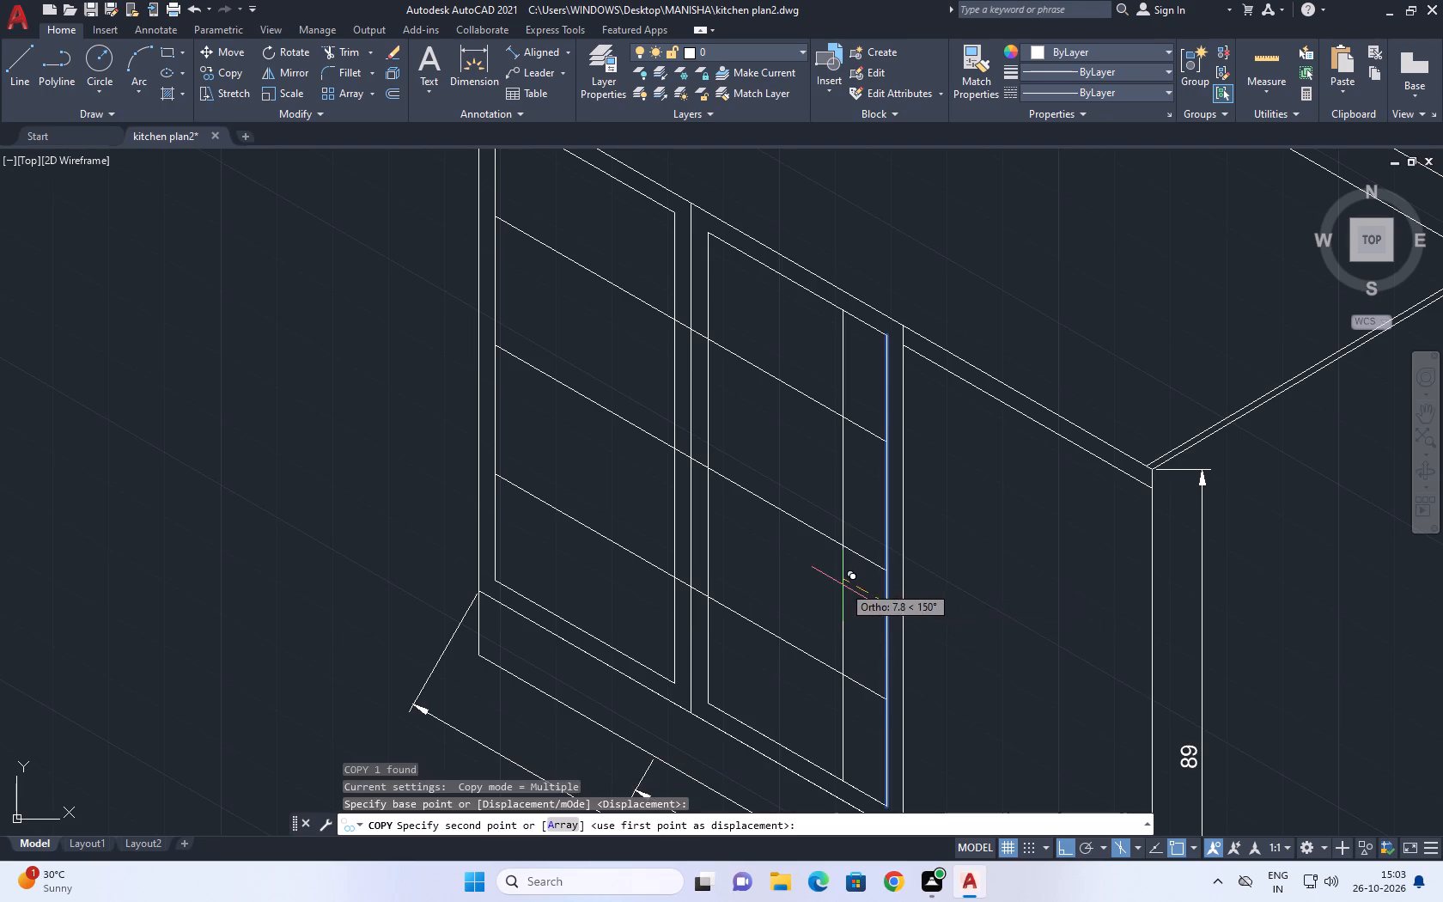
type("3")
key("space")
key("Escape")
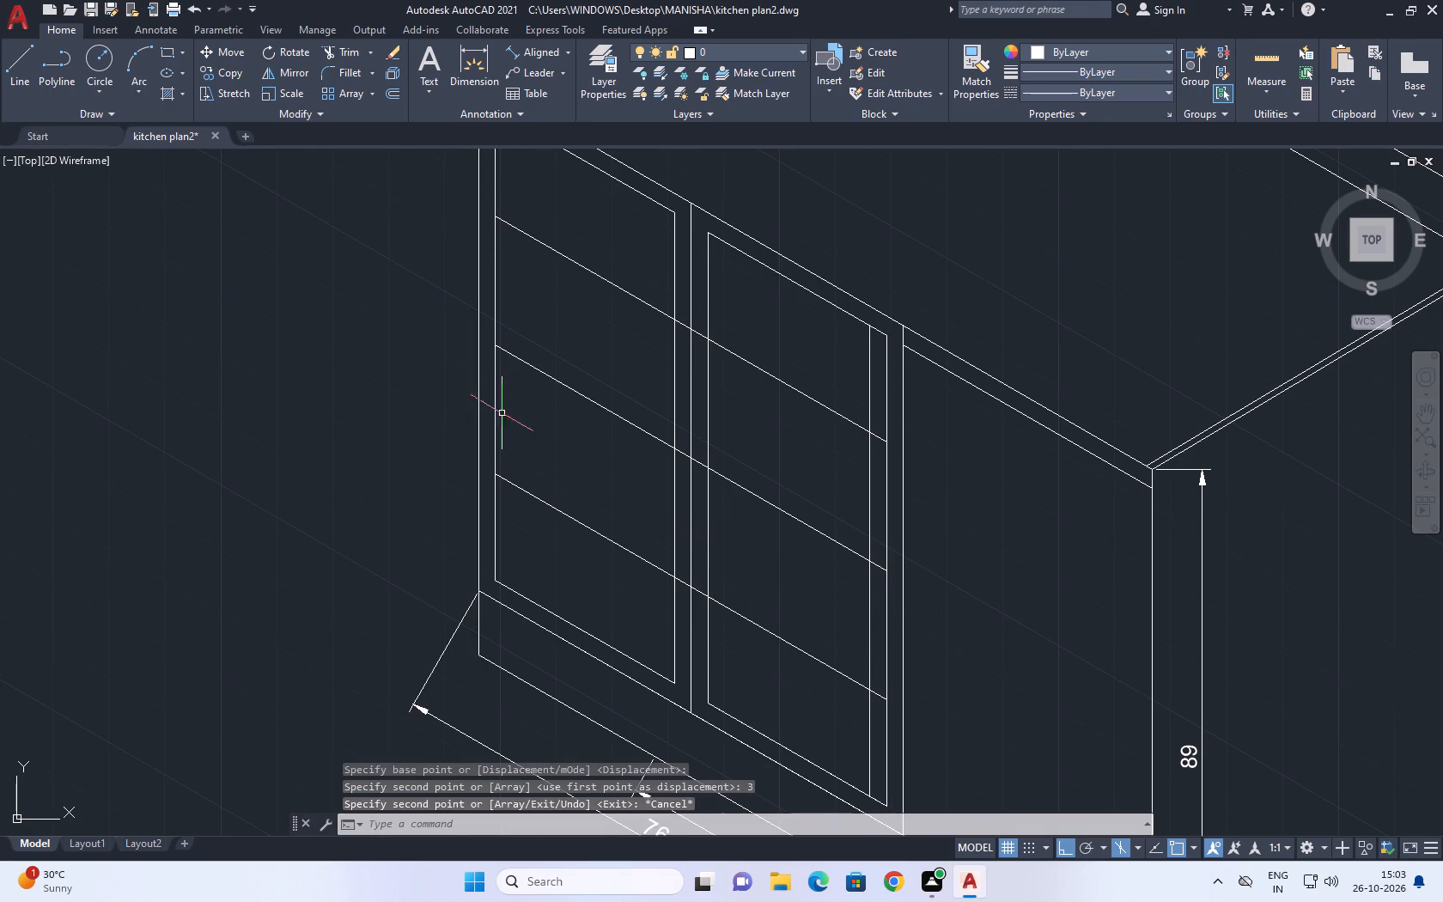
Copy the far panel's outer vertical frame line 3 units inward along the cabinet front.
left_click(502, 413)
left_click(492, 393)
key("c")
key("o")
key("space")
left_click(491, 402)
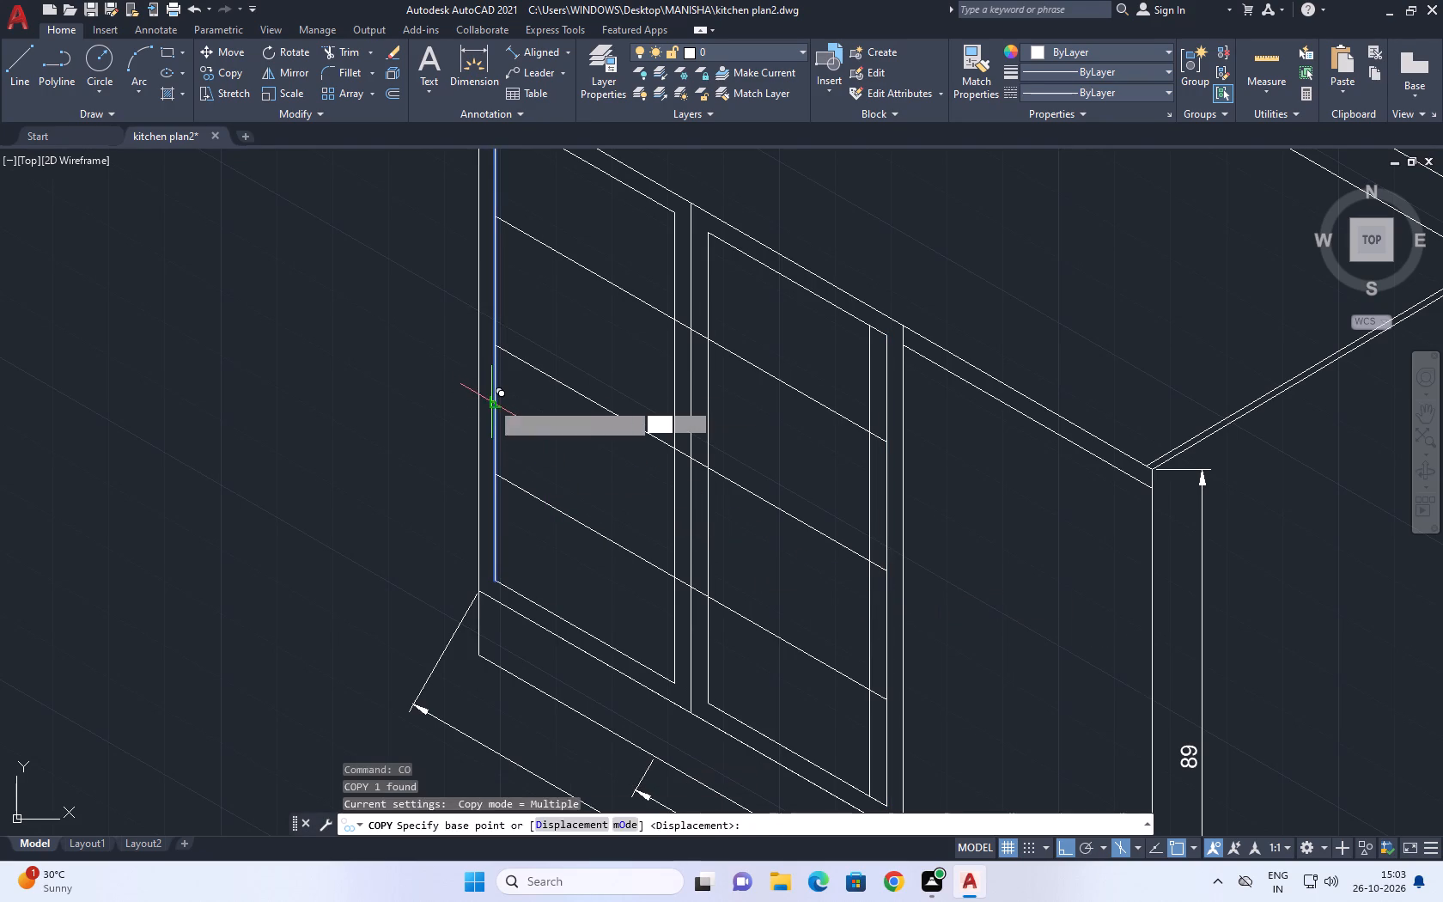
type("3")
key("space")
key("Escape")
Trim the far panel's original outer frame line and the ends of the upper and middle crosslines back to the 3-unit copy.
middle_click_drag(547, 375, 574, 448)
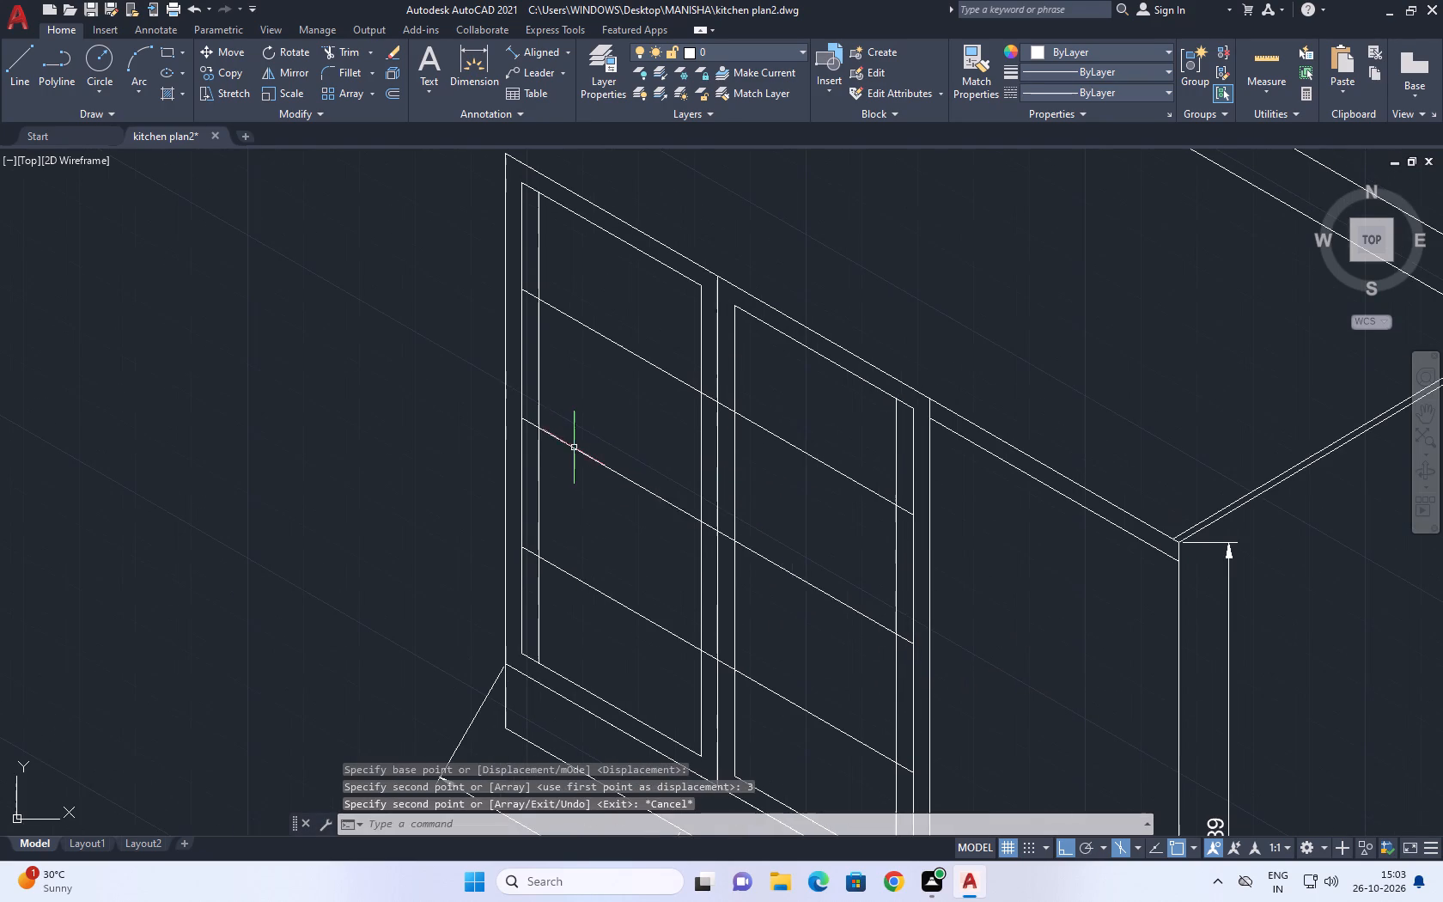
key("t")
type("r")
key("space")
scroll(527, 284, "up", 1)
left_click(524, 261)
left_click(510, 323)
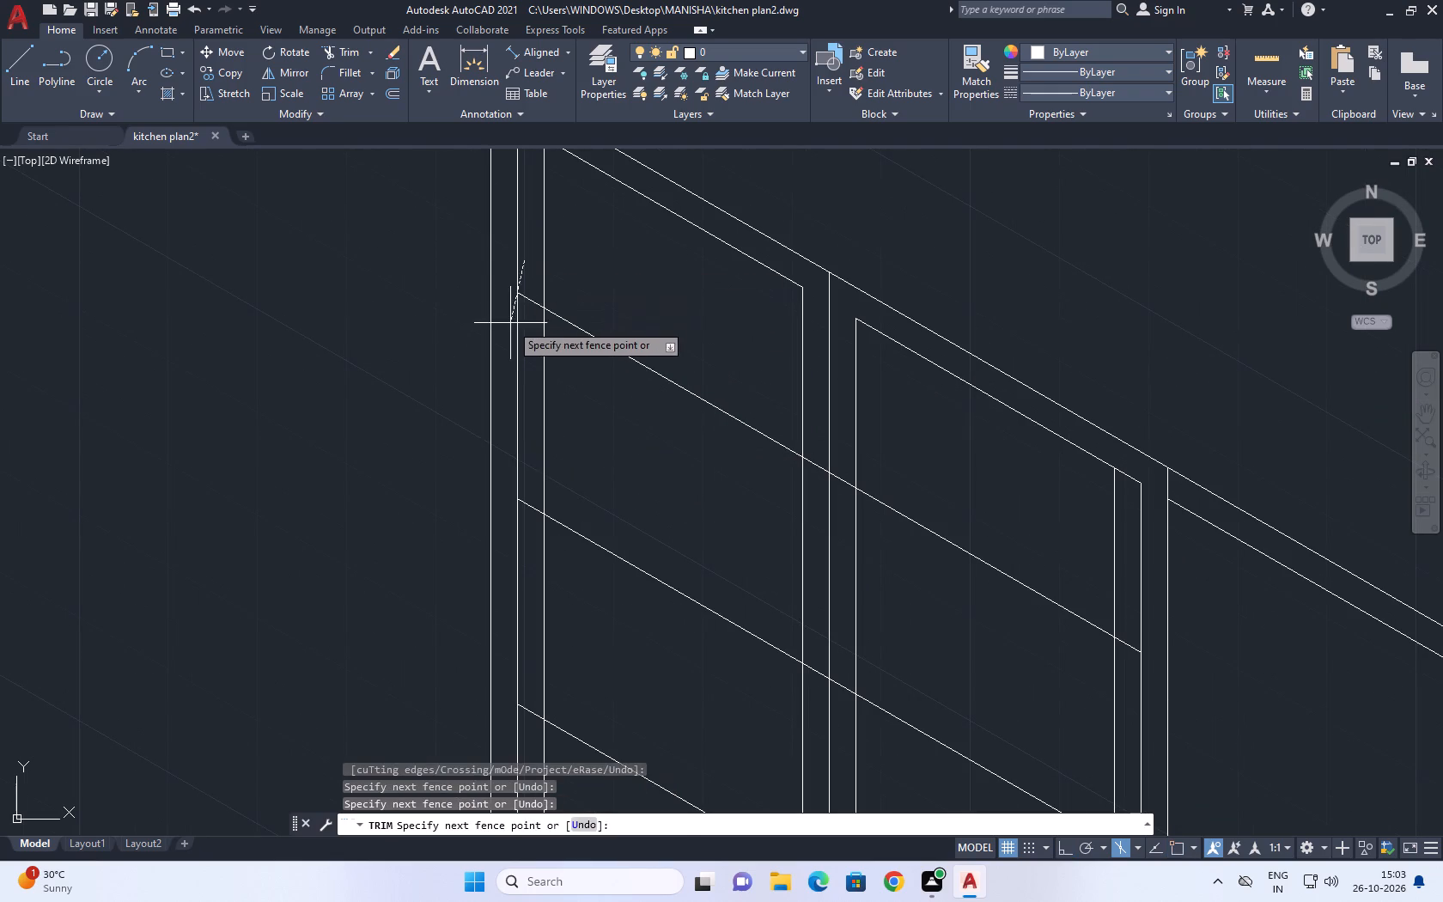
left_click(537, 301)
left_click(515, 321)
left_click(533, 513)
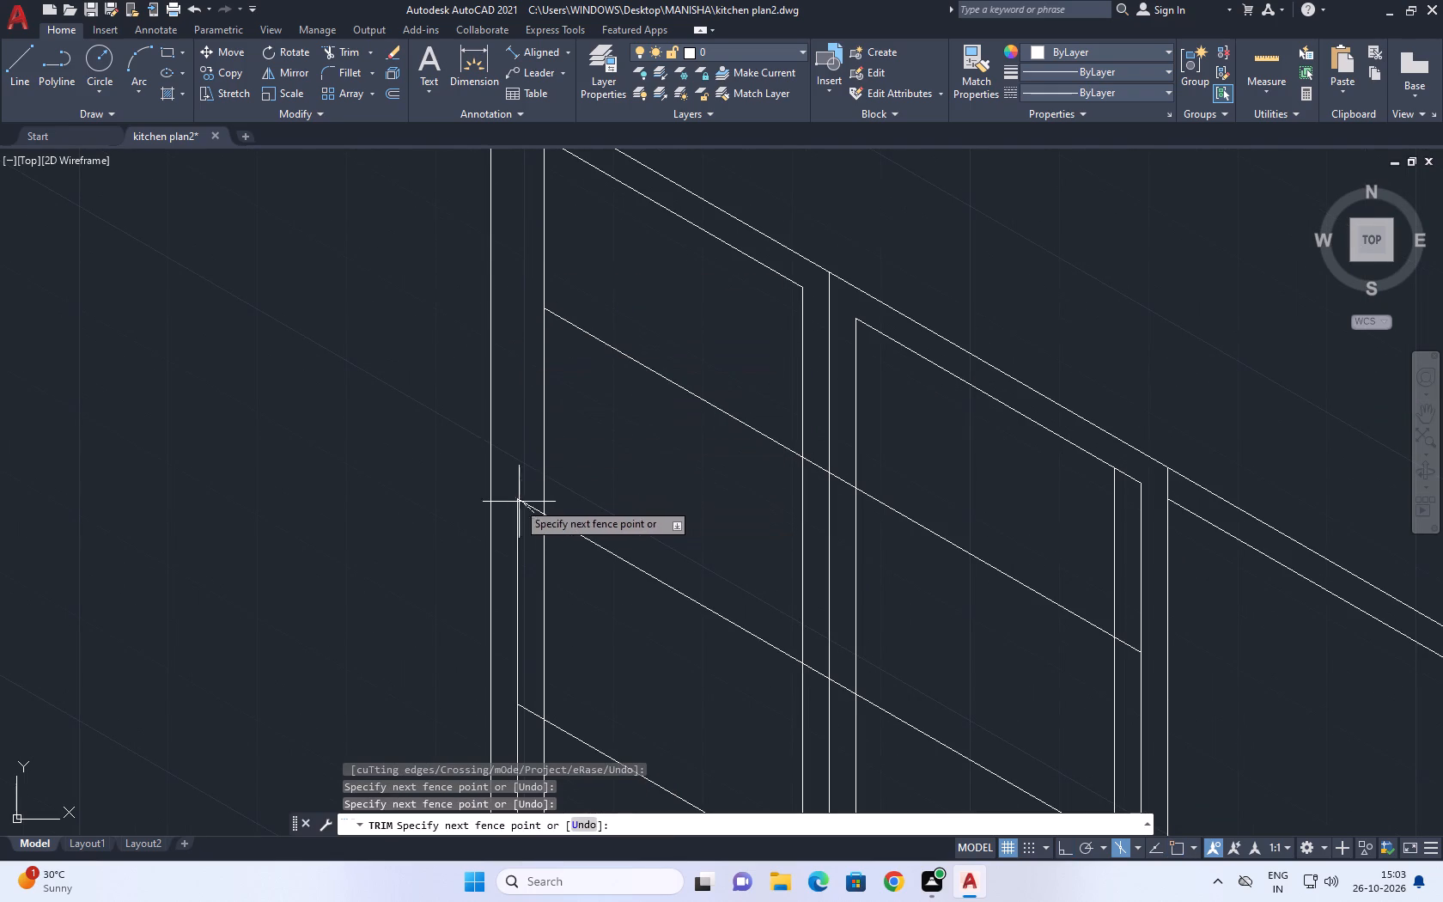
left_click(514, 500)
left_click(521, 503)
Trim the remaining lower frame line, the lowest crossline's end and the bottom stub outside the far panel's 3-unit copy.
middle_click_drag(551, 468, 642, 224)
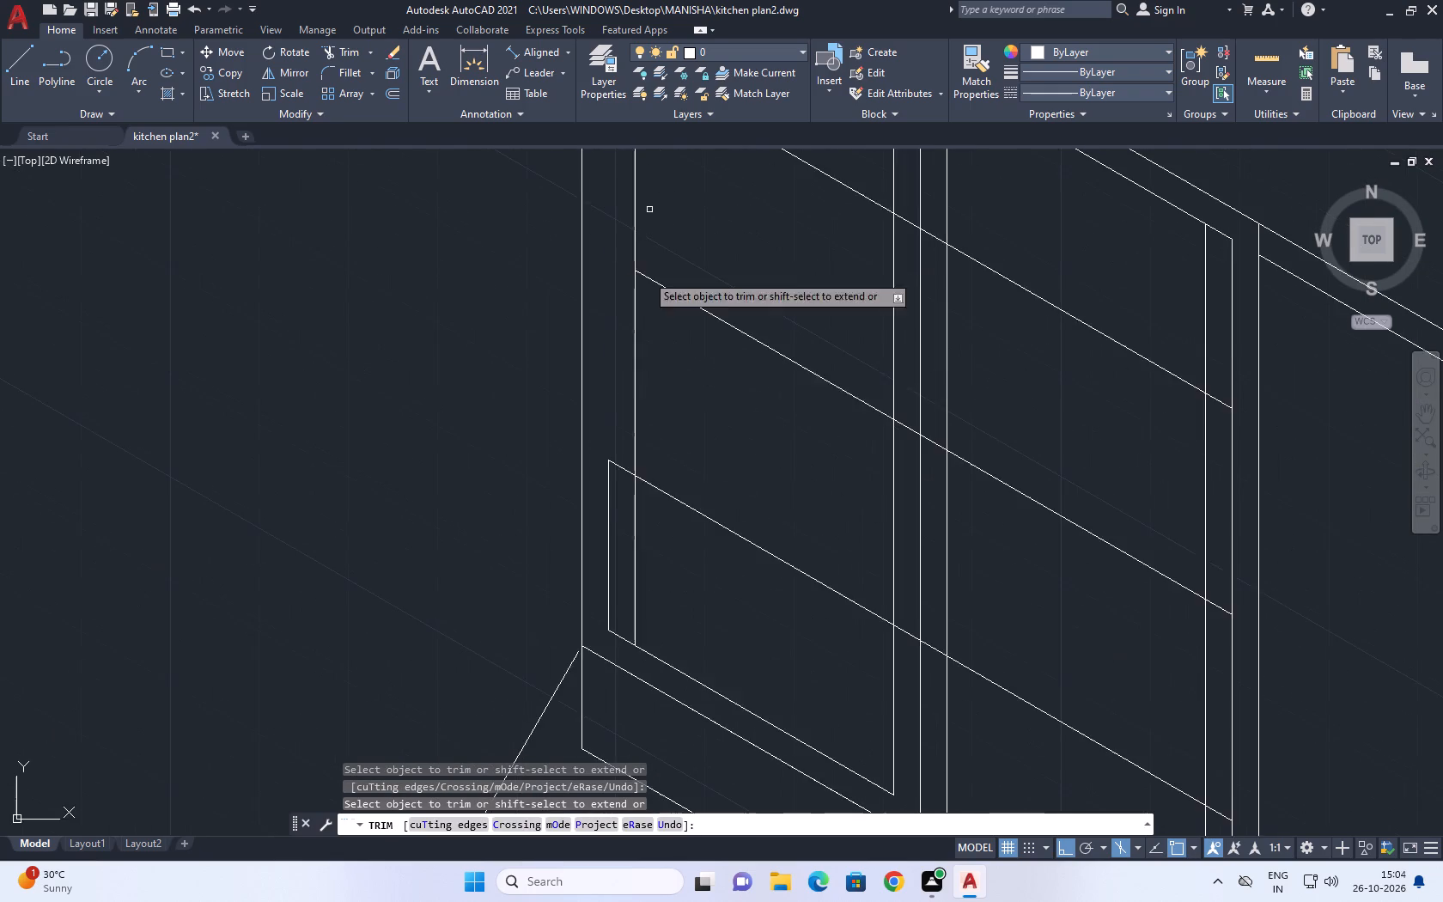
scroll(589, 526, "up", 2)
left_click_drag(659, 355, 658, 369)
left_click(609, 463)
middle_click_drag(636, 459, 610, 309)
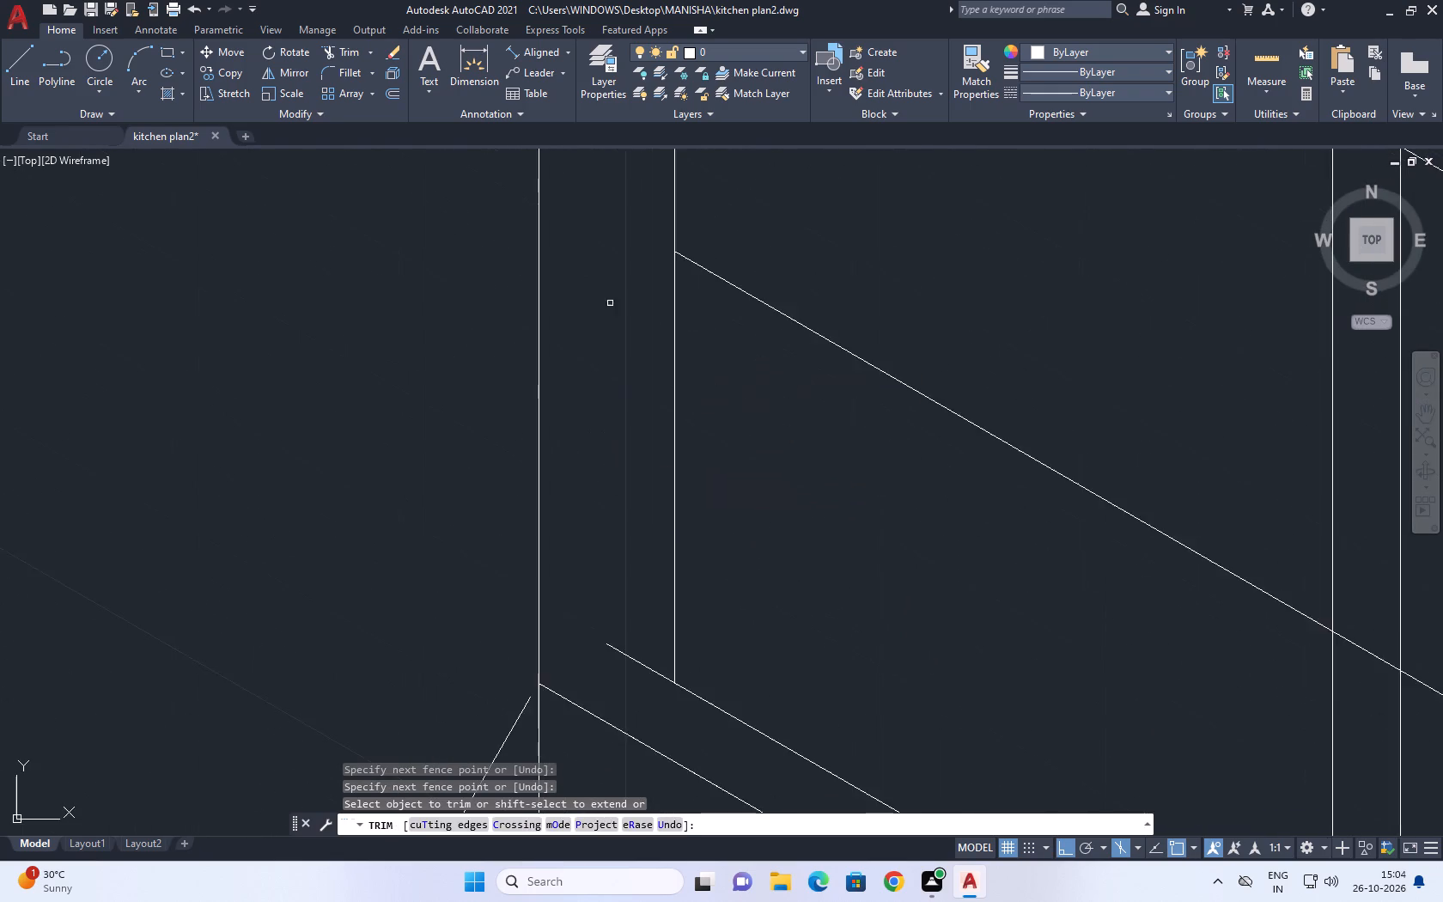
scroll(743, 502, "down", 1)
left_click(676, 603)
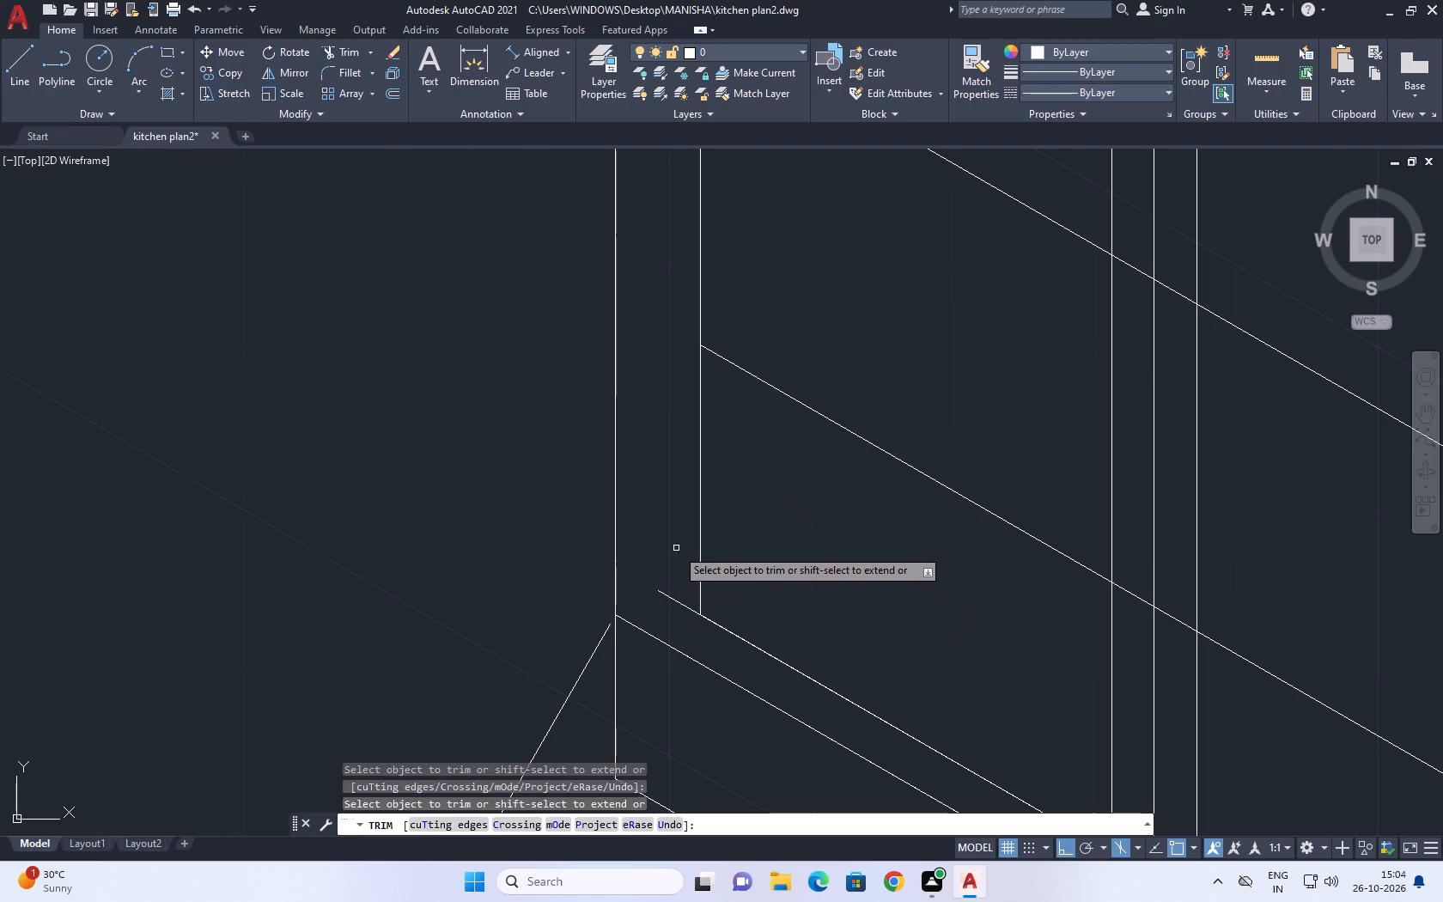
left_click(672, 597)
Trim the bottom stub, the lowest crossline's end and the lower original frame line outside the near panel's 3-unit copy.
scroll(724, 541, "down", 4)
scroll(852, 624, "up", 3)
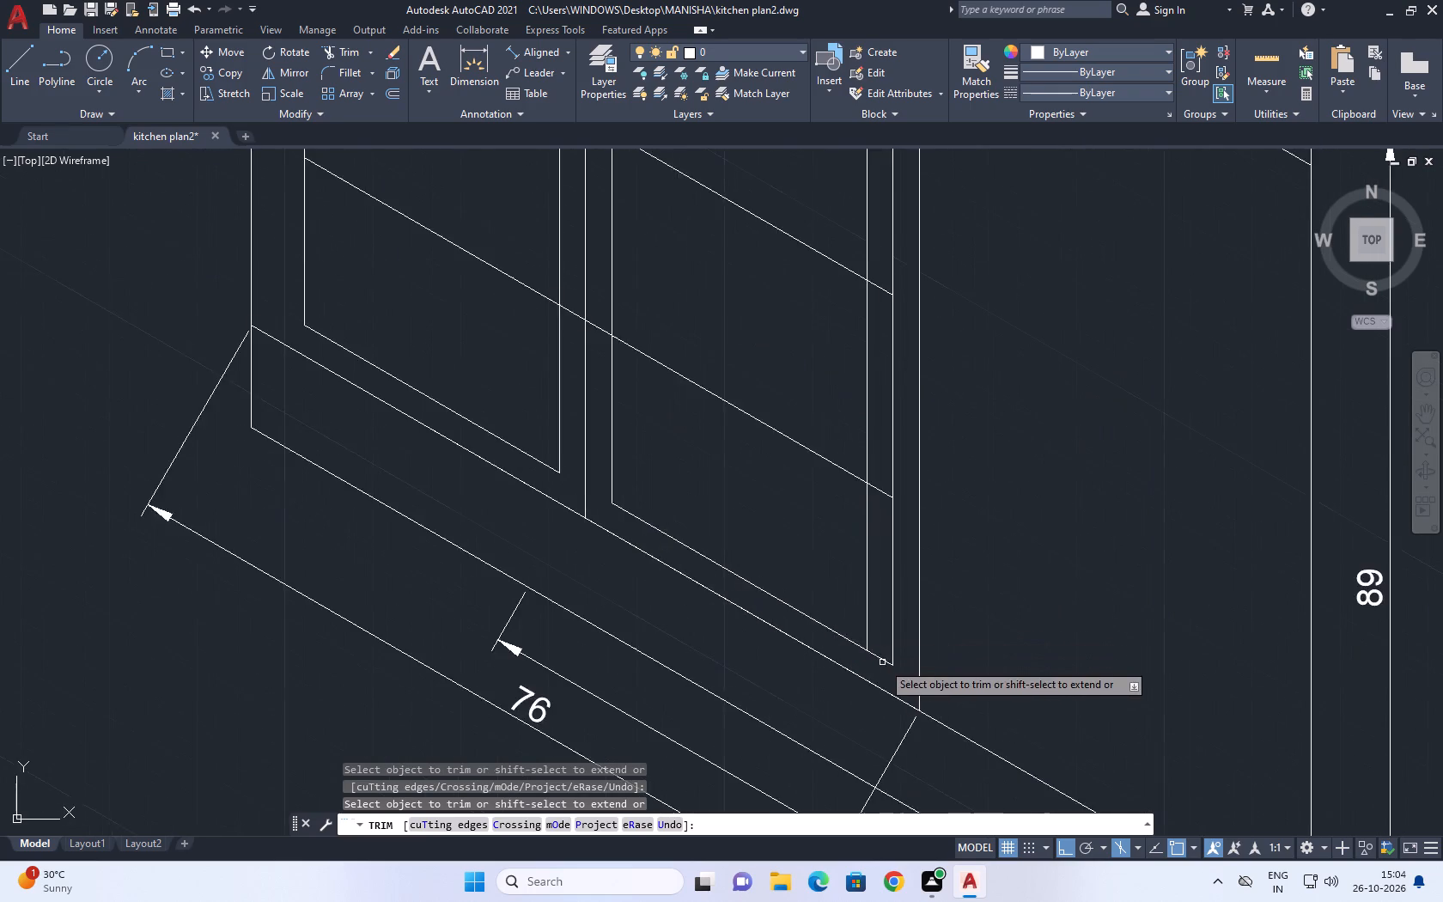
scroll(882, 662, "up", 1)
left_click(888, 668)
left_click(888, 630)
left_click(903, 623)
left_click(890, 588)
middle_click_drag(892, 467, 892, 587)
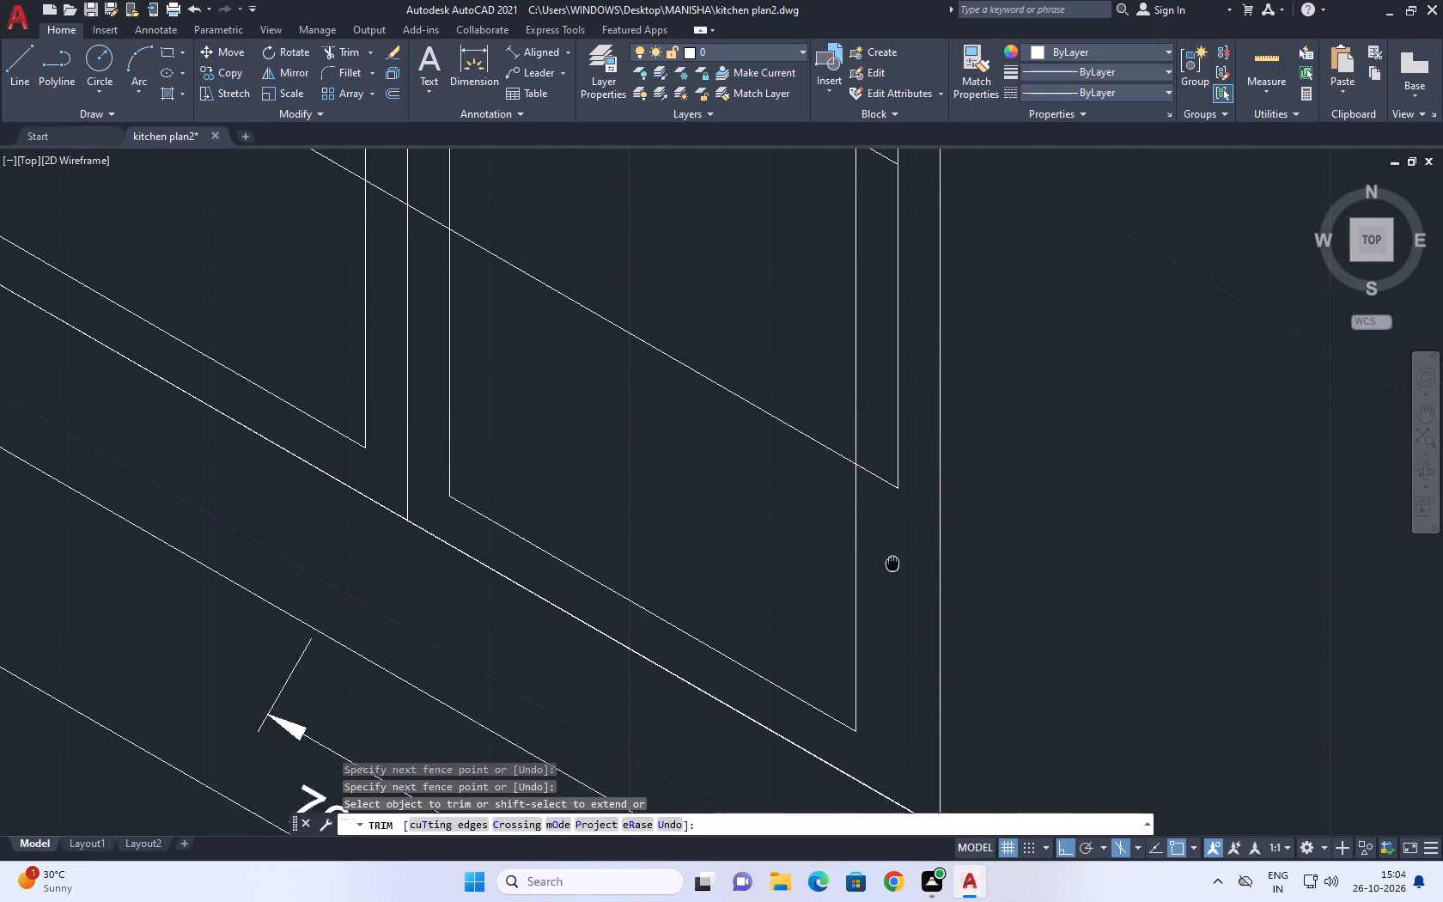
middle_click_drag(892, 587, 892, 592)
left_click(892, 516)
left_click(880, 530)
left_click(913, 496)
left_click(886, 466)
Trim the middle and upper crossline ends, the remaining original frame line and the top stub outside the near panel's 3-unit copy.
middle_click_drag(937, 320, 888, 510)
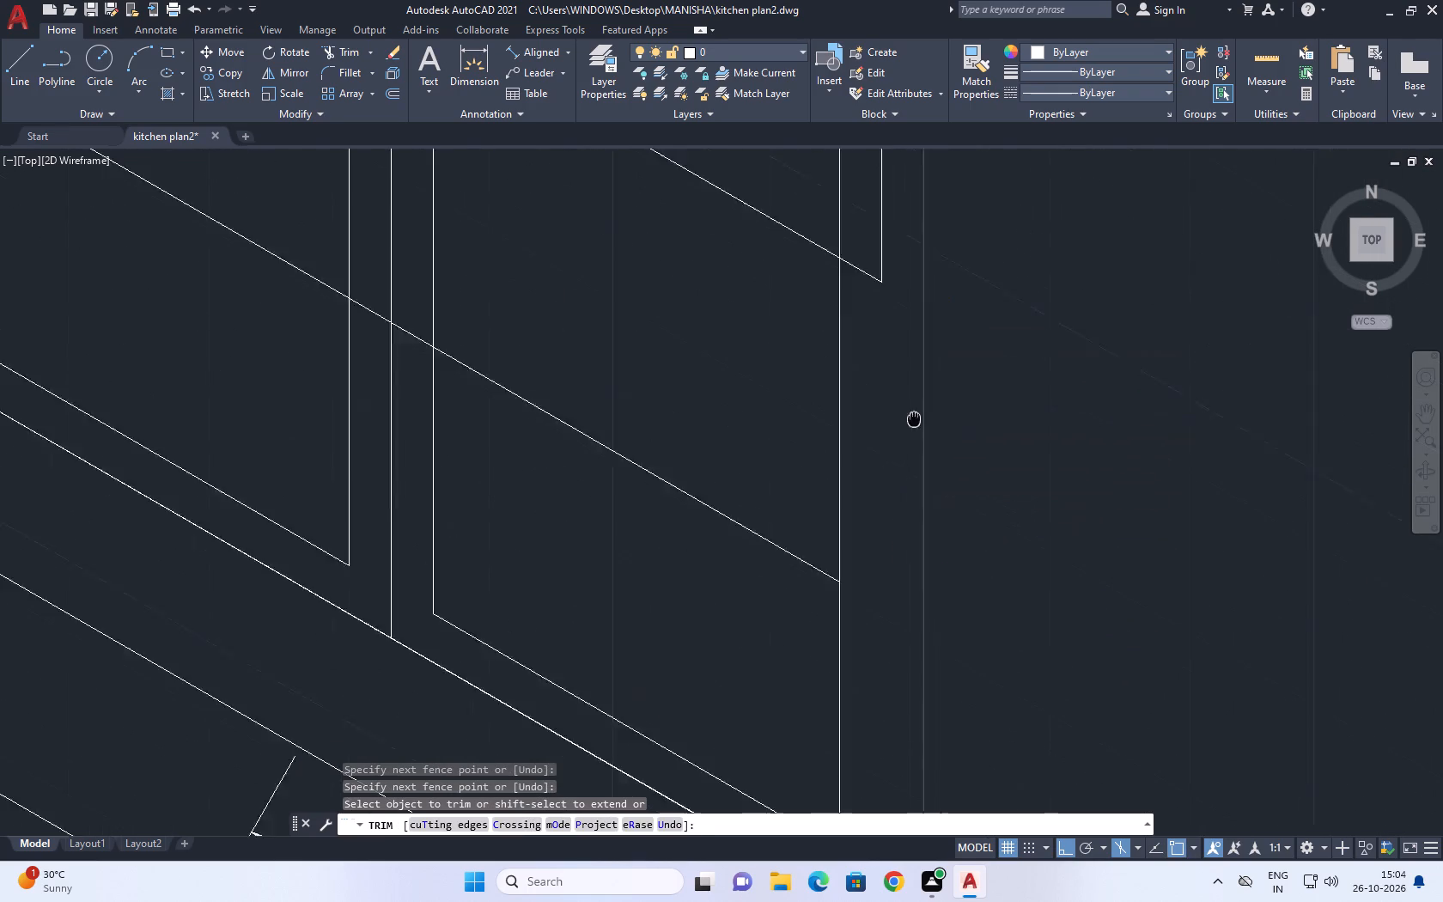
middle_click_drag(888, 510, 840, 727)
scroll(819, 576, "up", 2)
left_click_drag(812, 517, 761, 589)
left_click(724, 668)
left_click(735, 613)
scroll(777, 596, "down", 5)
scroll(770, 401, "up", 1)
left_click(780, 421)
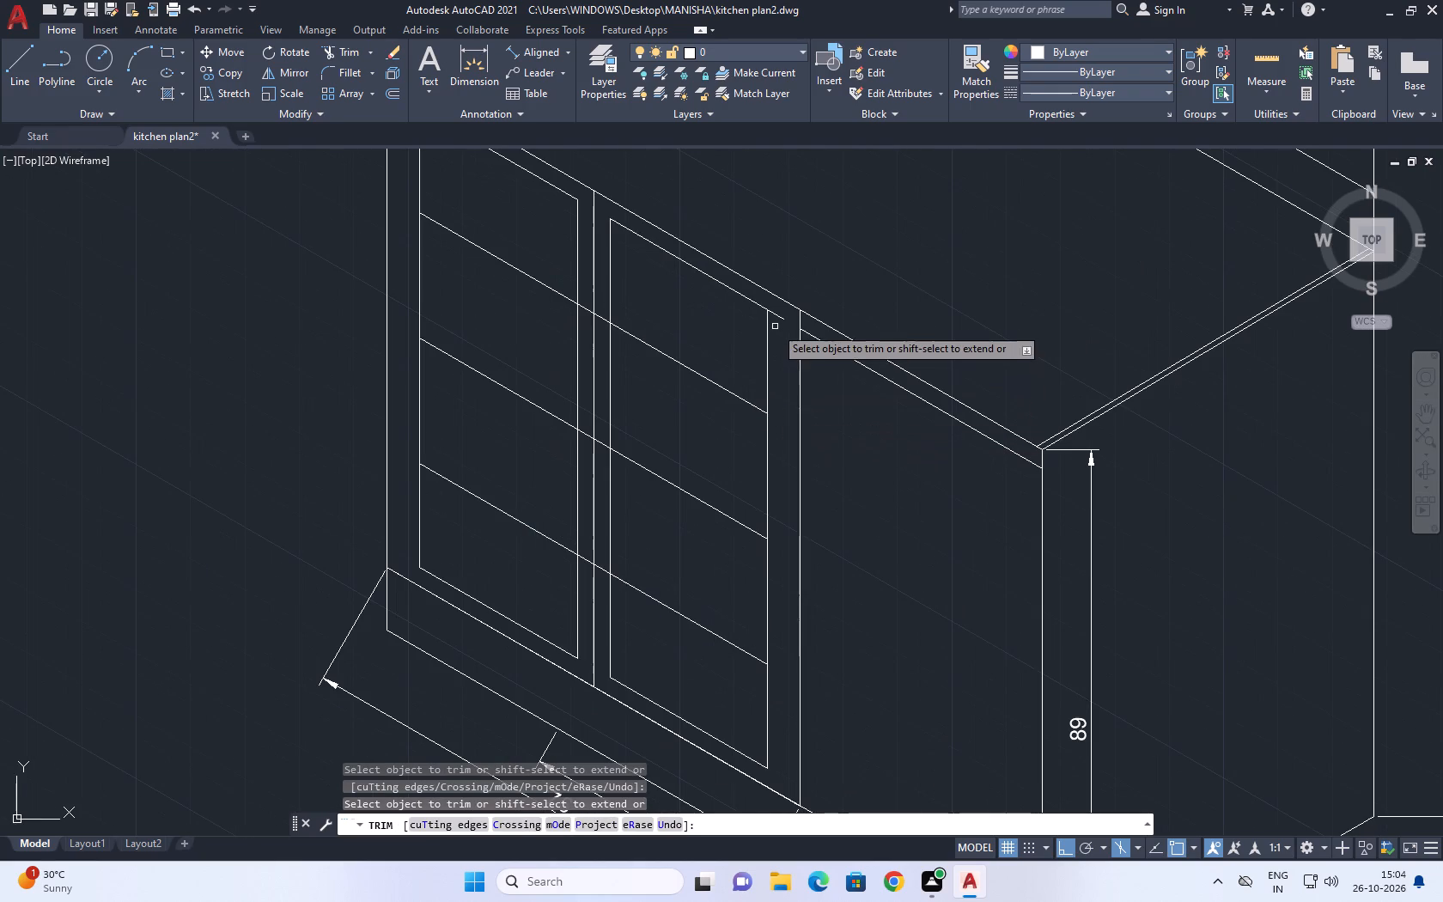
left_click(782, 317)
left_click(661, 510)
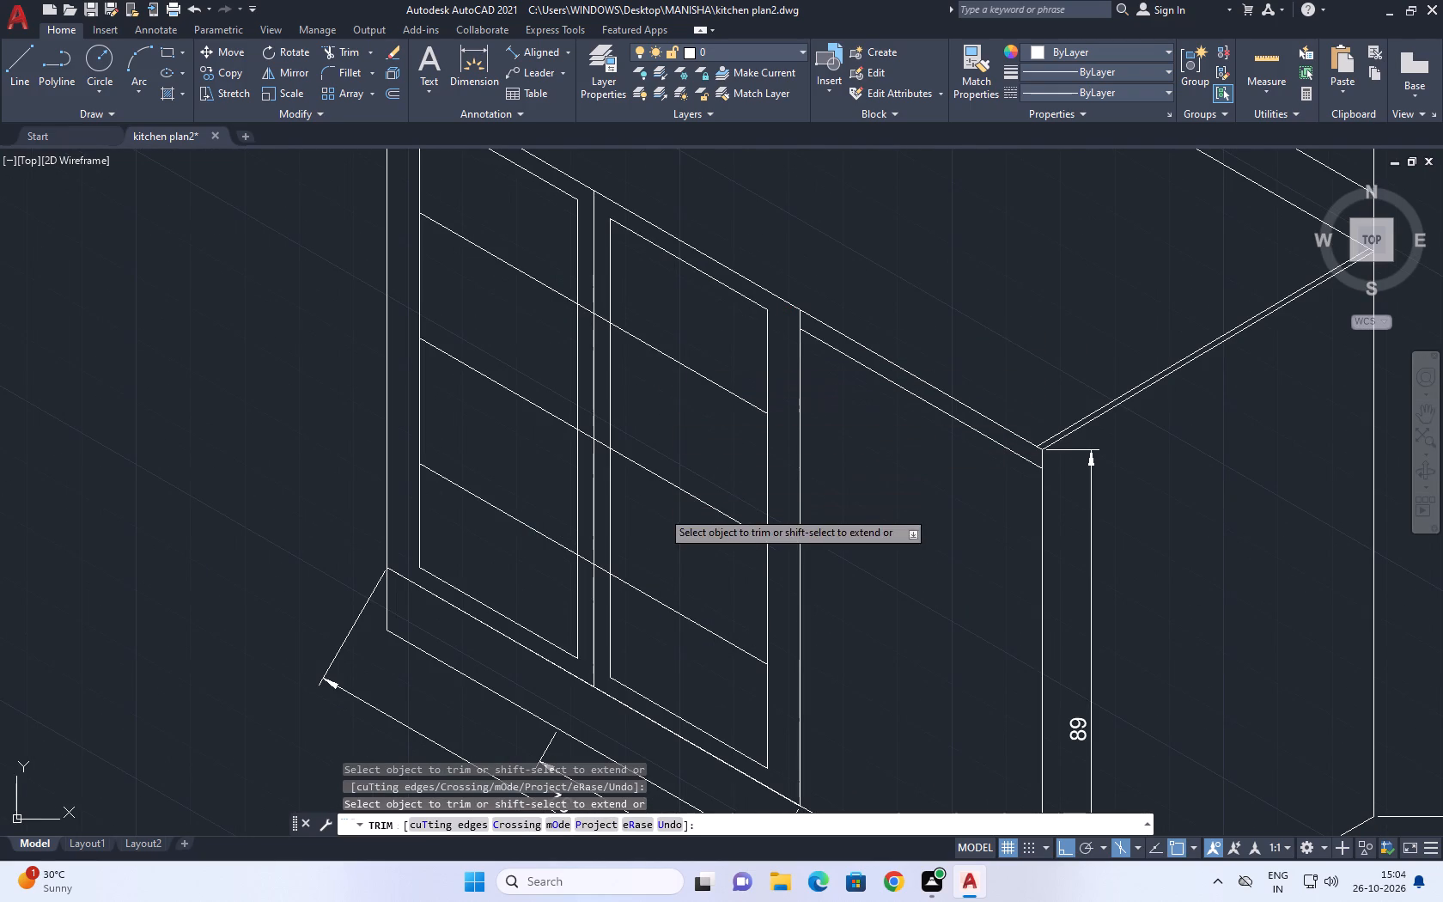
Remove the middle crossline from both the near and the far cabinet panels.
left_click(680, 463)
key("Escape")
left_click_drag(517, 363, 516, 372)
left_click(481, 456)
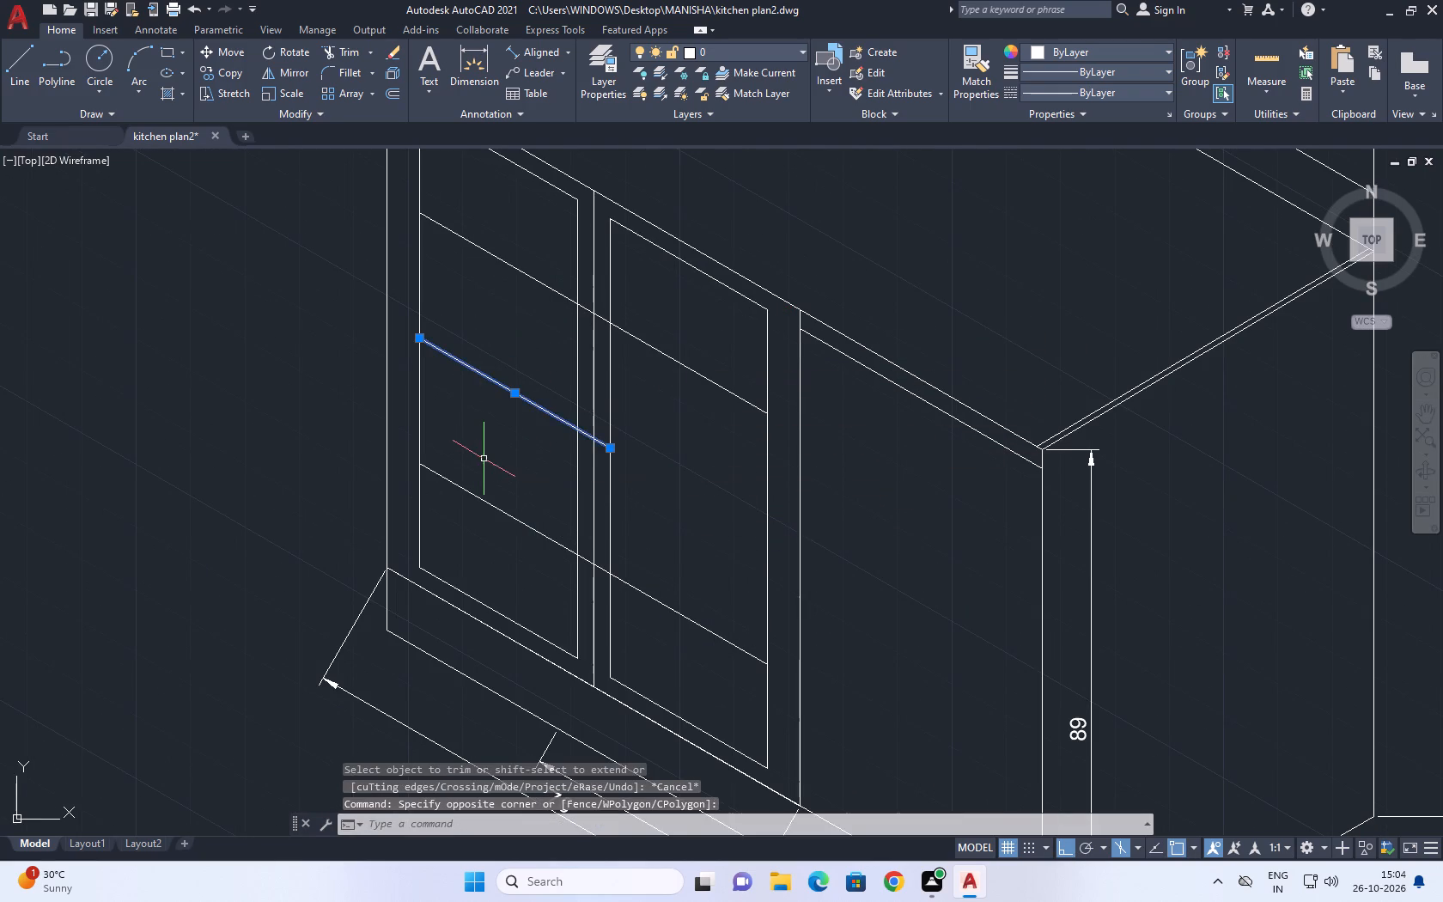
key("Delete")
Trim the lower and upper crossline segments crossing the gap between the two cabinet panels.
middle_click_drag(541, 502, 569, 540)
key("t")
key("r")
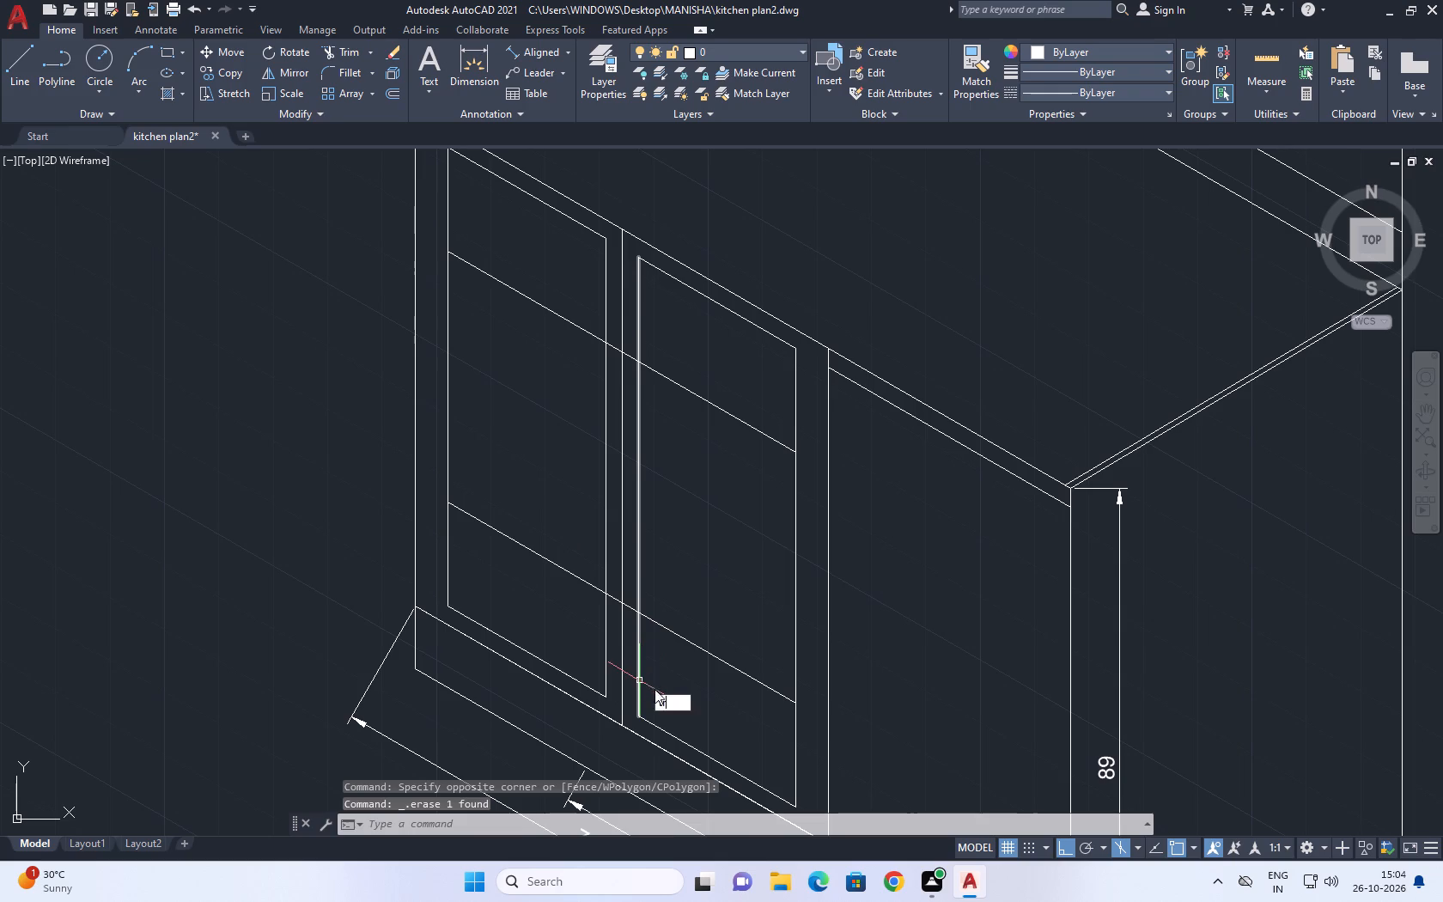
key("space")
scroll(652, 685, "up", 1)
left_click(614, 564)
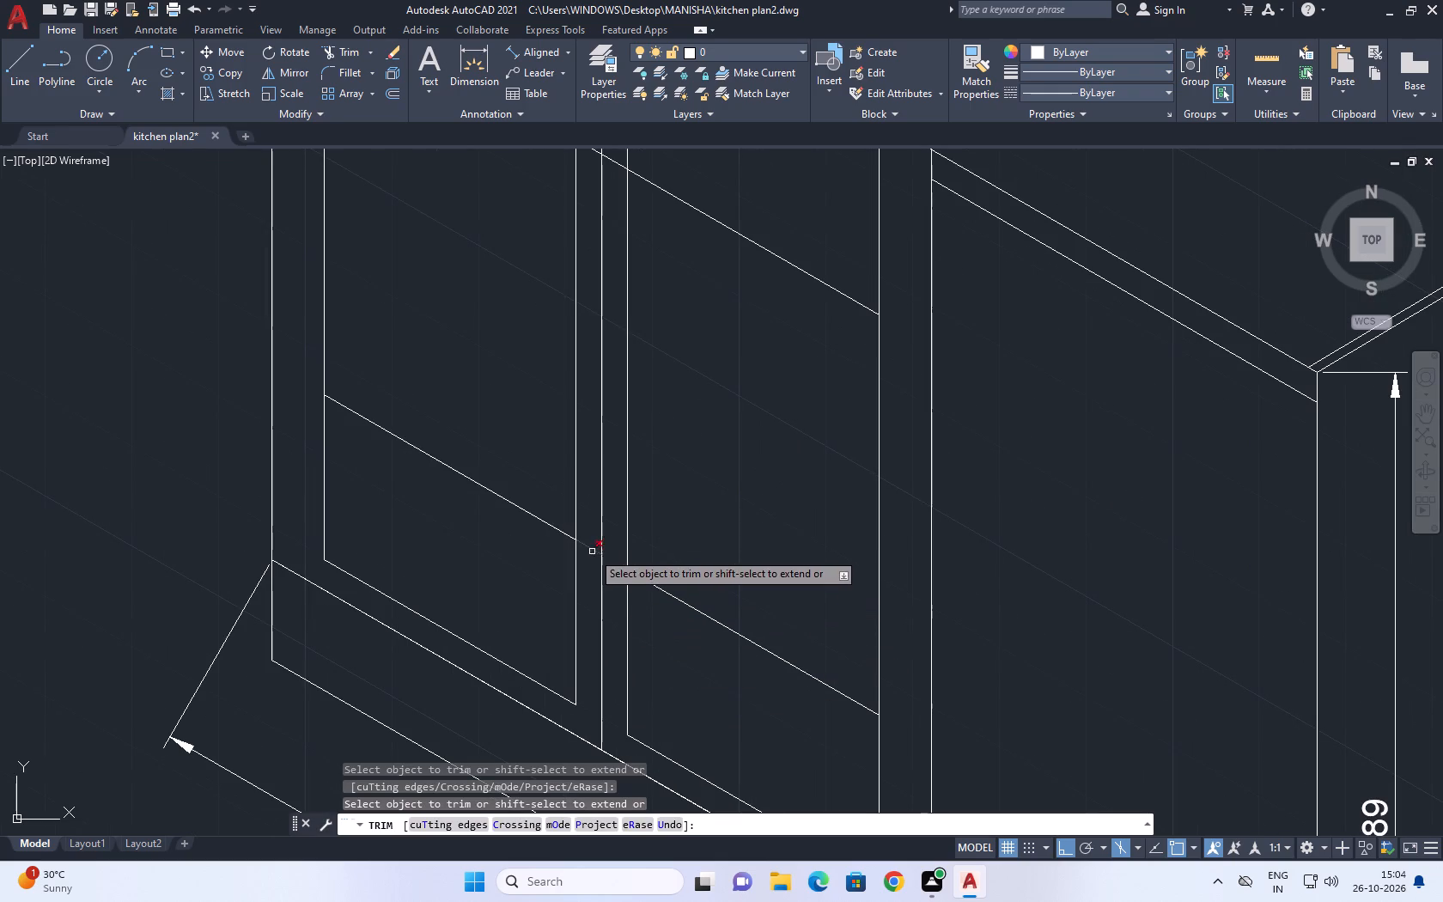
left_click(591, 550)
middle_click_drag(661, 341, 729, 647)
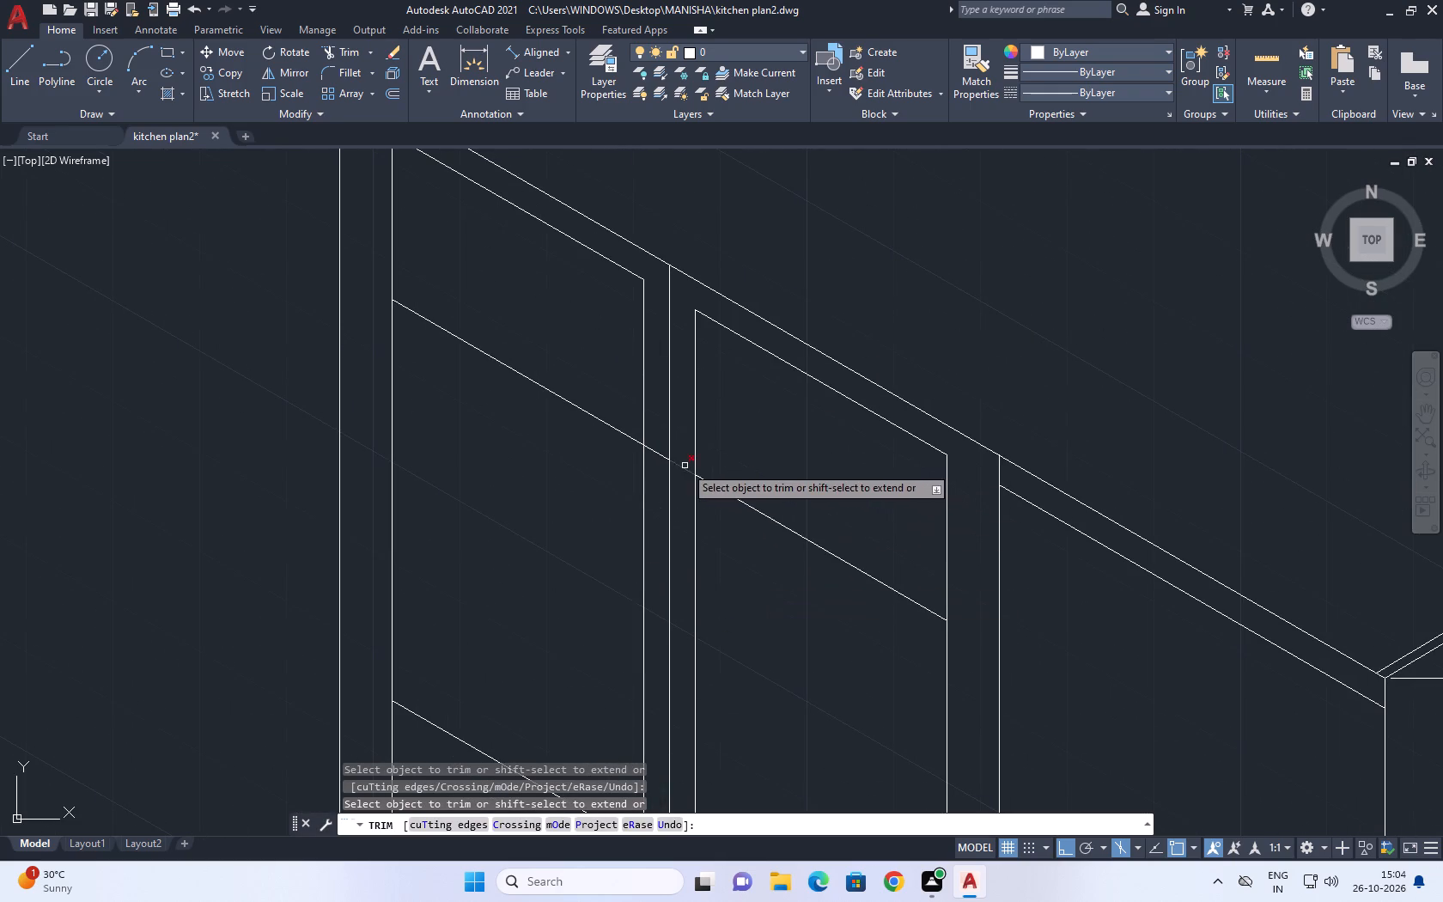
left_click(683, 467)
left_click(662, 454)
Trim the near panel's top frame line and both side lines above its upper crossline.
scroll(740, 356, "down", 1)
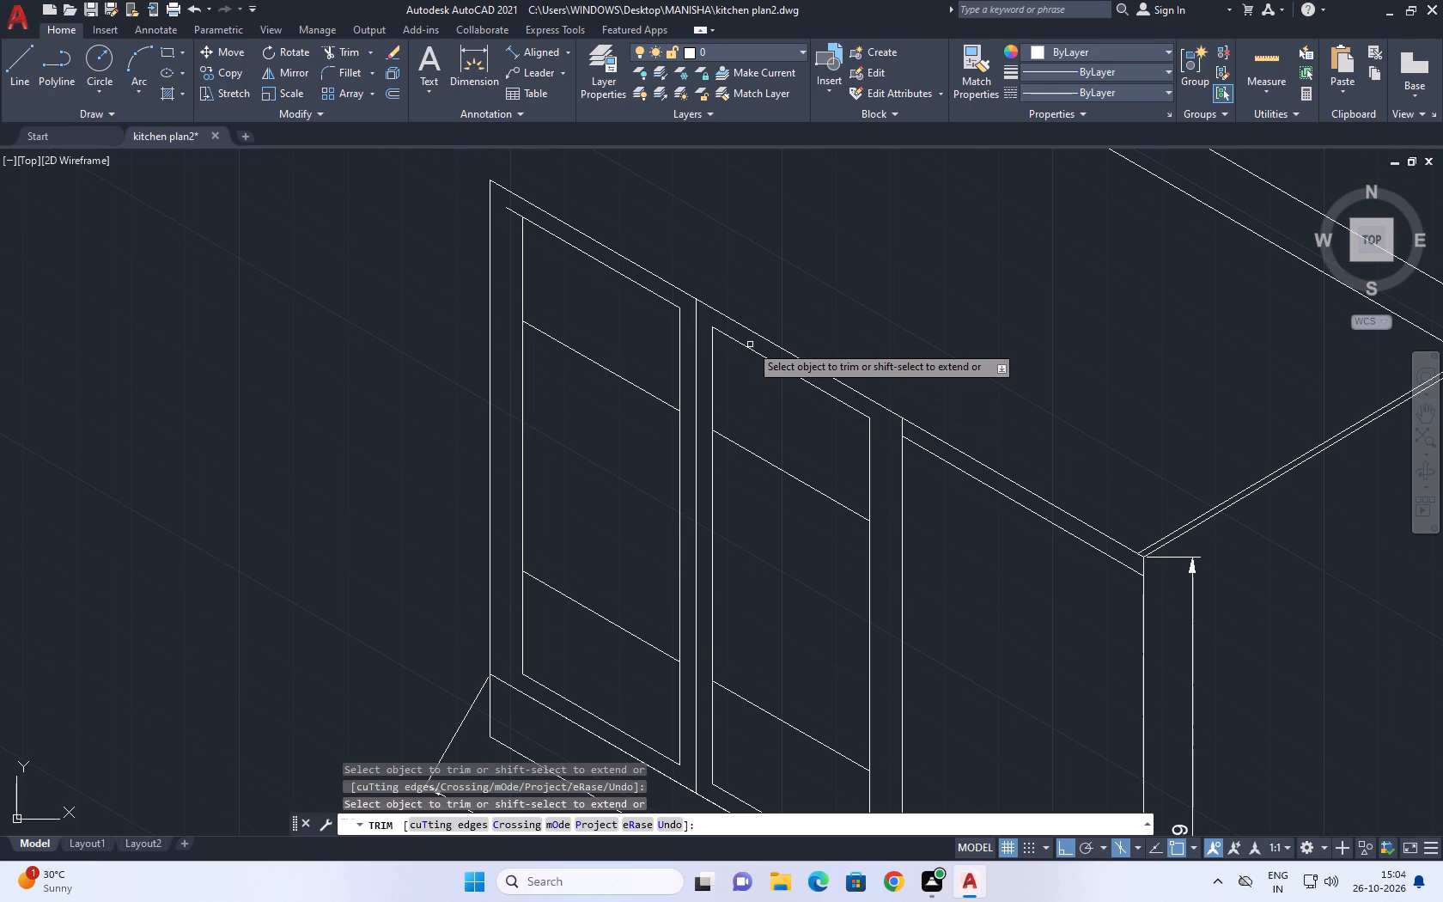
left_click(750, 344)
left_click(744, 355)
left_click(743, 350)
left_click(707, 381)
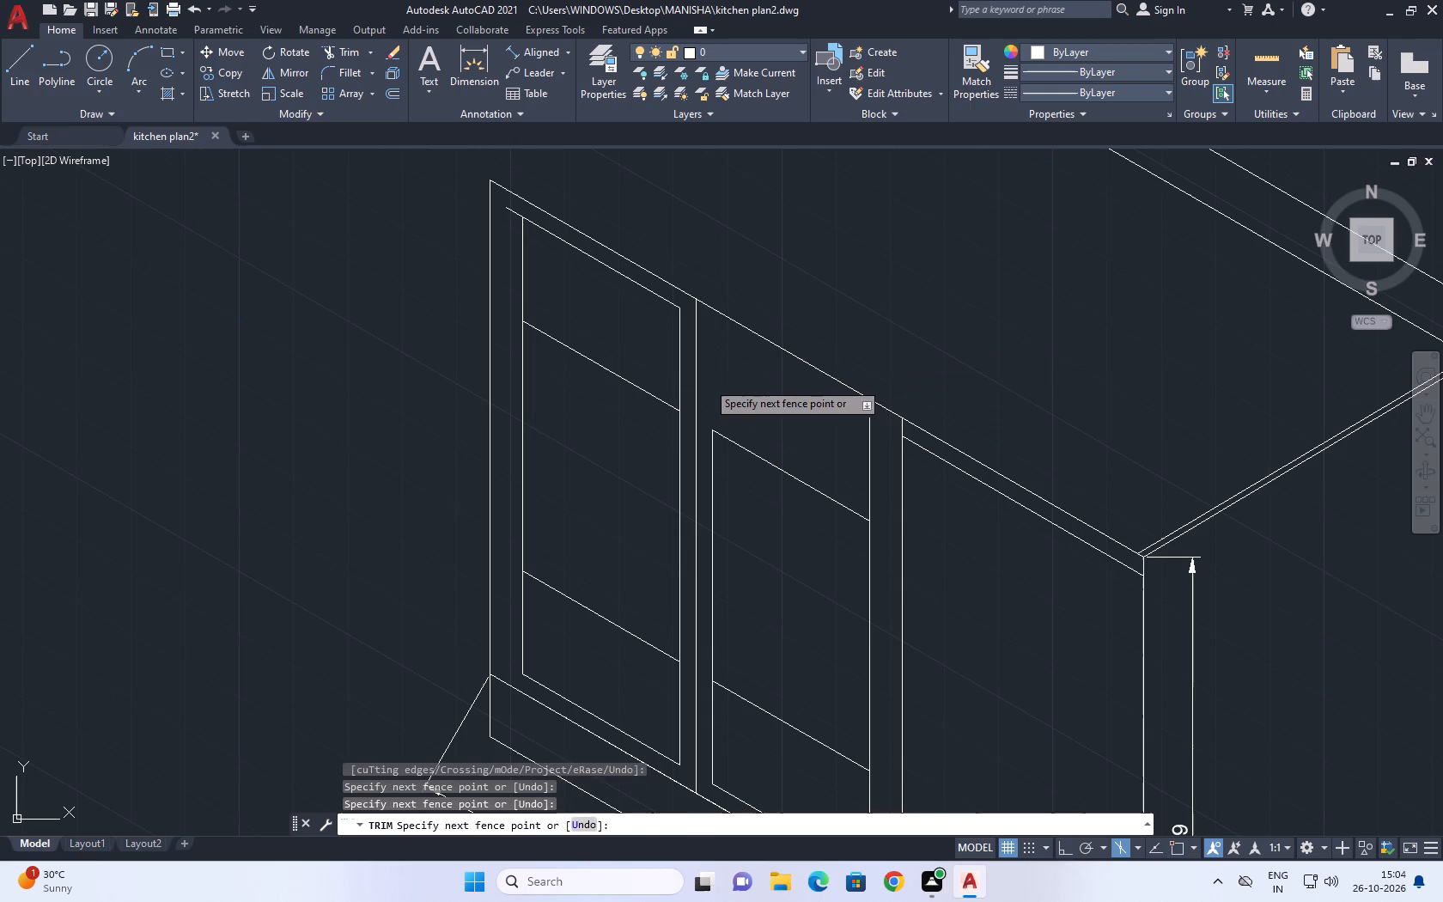
left_click(868, 459)
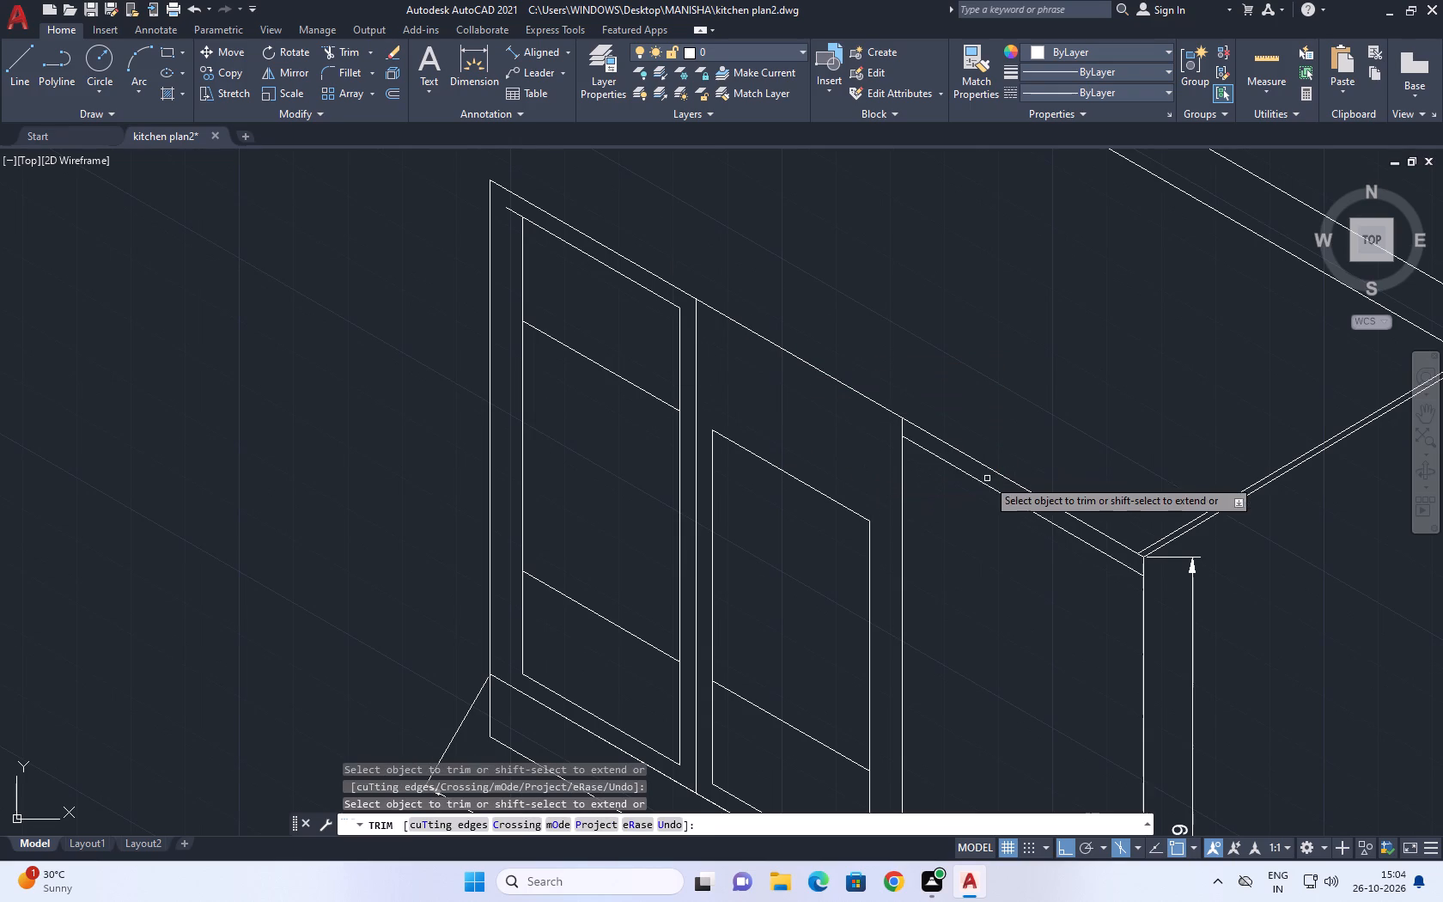
Trim away the inner parallel line below the top edge of the undivided cabinet bay.
left_click(987, 478)
left_click(980, 491)
Trim the near panel's side lines below its lower crossline and its bottom frame line.
scroll(971, 406, "down", 2)
scroll(891, 572, "up", 2)
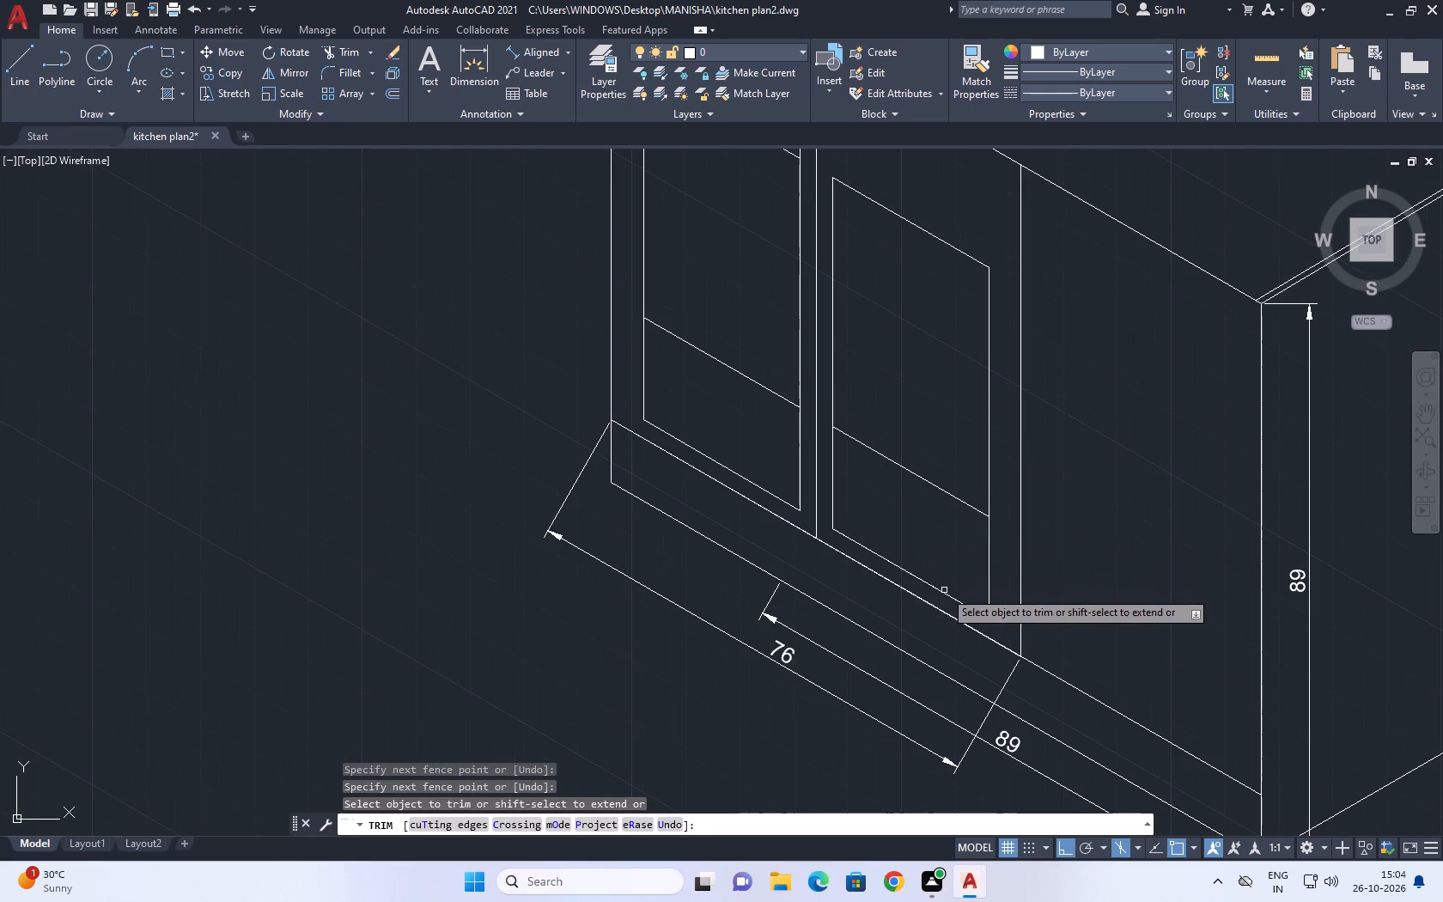
left_click(944, 590)
left_click(992, 575)
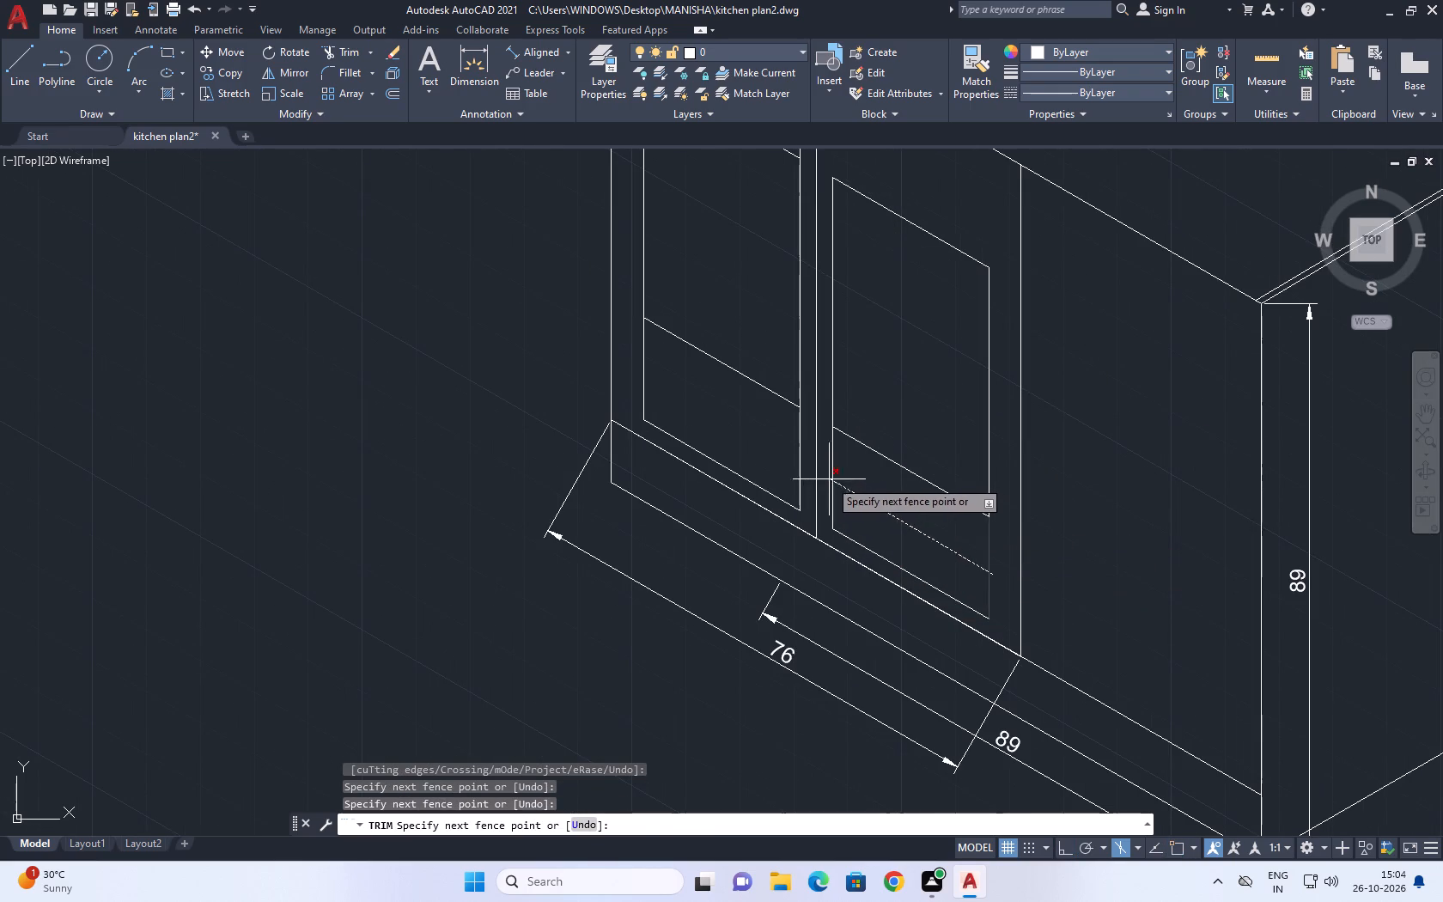
left_click(827, 478)
left_click(855, 539)
left_click(860, 552)
Trim the far panel's side lines below its lower crossline and its bottom frame line.
scroll(813, 453, "up", 2)
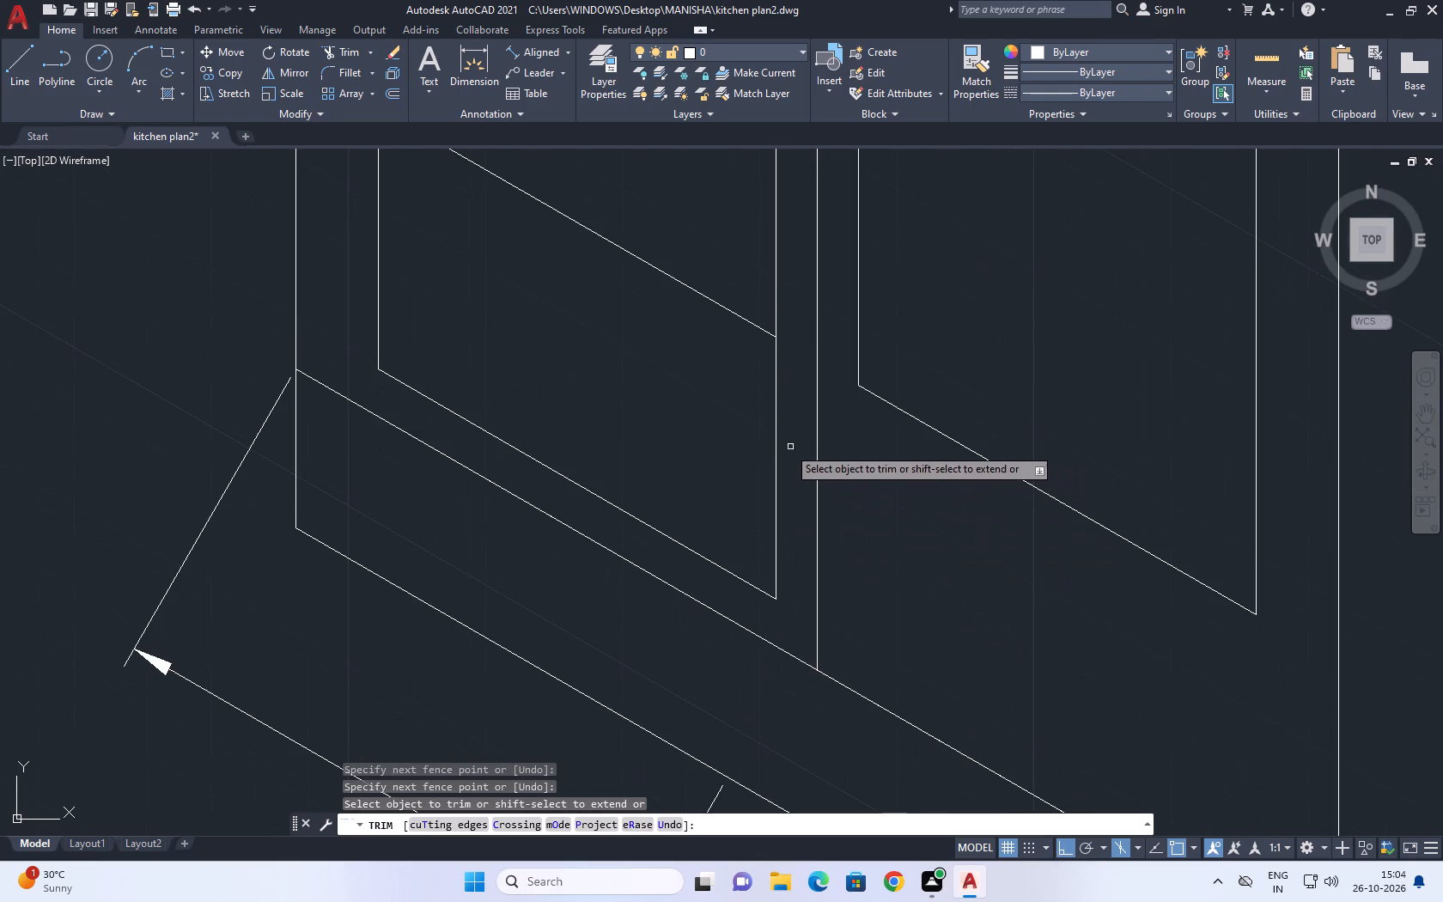
left_click(785, 446)
left_click(354, 230)
left_click(518, 424)
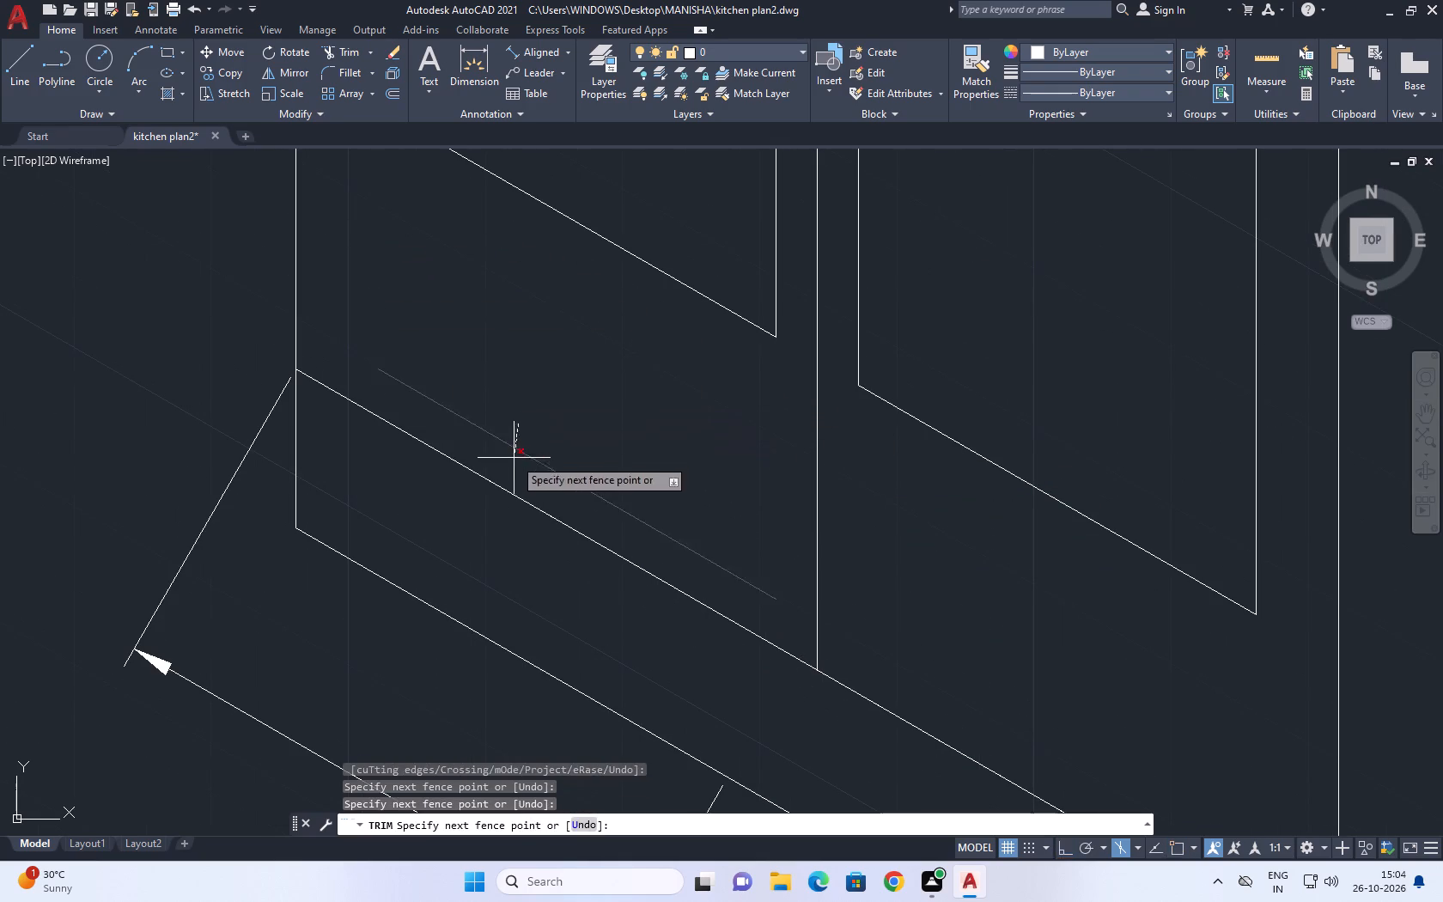
left_click_drag(513, 460, 523, 468)
scroll(694, 480, "down", 5)
key("Escape")
Draw a vertical line 40 units long joining the outer ends of the far panel's upper and lower crosslines.
scroll(650, 449, "up", 3)
middle_click_drag(694, 489, 770, 640)
key("l")
key("space")
middle_click_drag(795, 660, 803, 688)
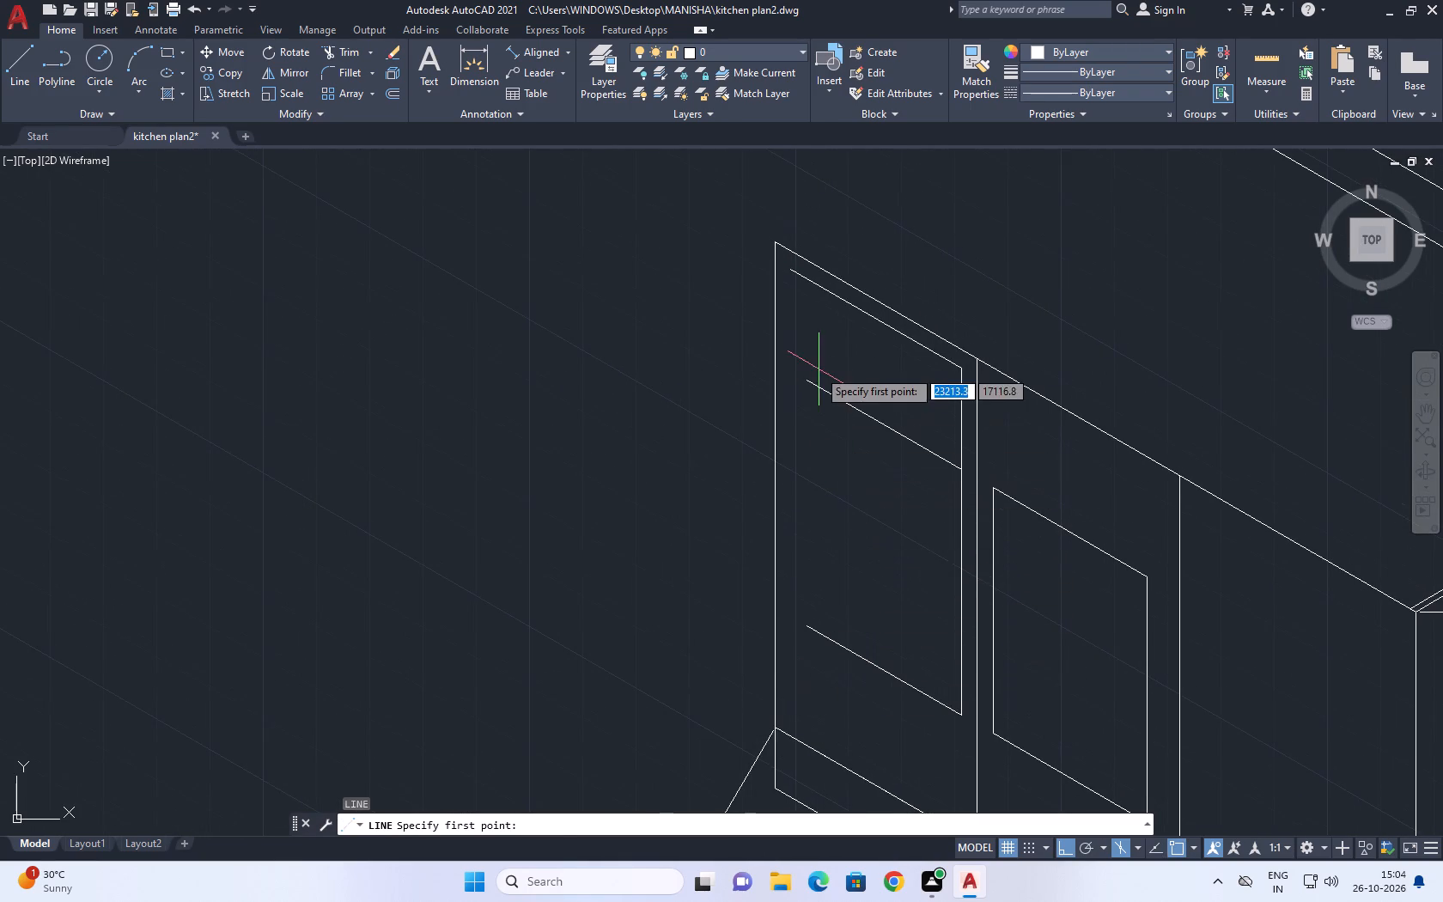
left_click(806, 386)
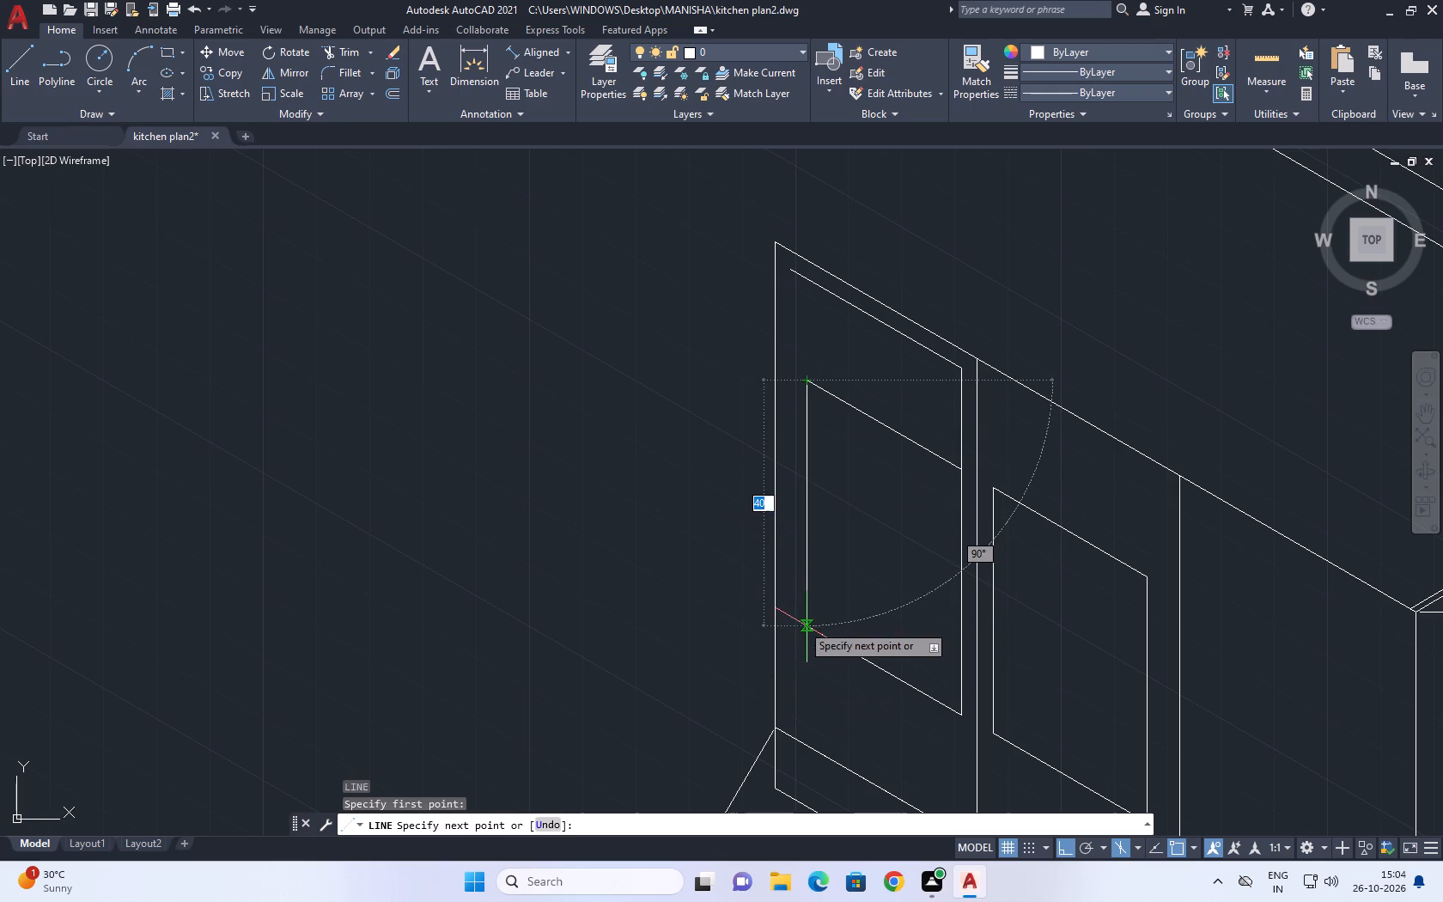
left_click(808, 627)
key("Escape")
Erase the far panel's top frame line and trim the side line stub above its upper crossline.
middle_click_drag(801, 460, 778, 603)
scroll(921, 497, "up", 2)
left_click(929, 494)
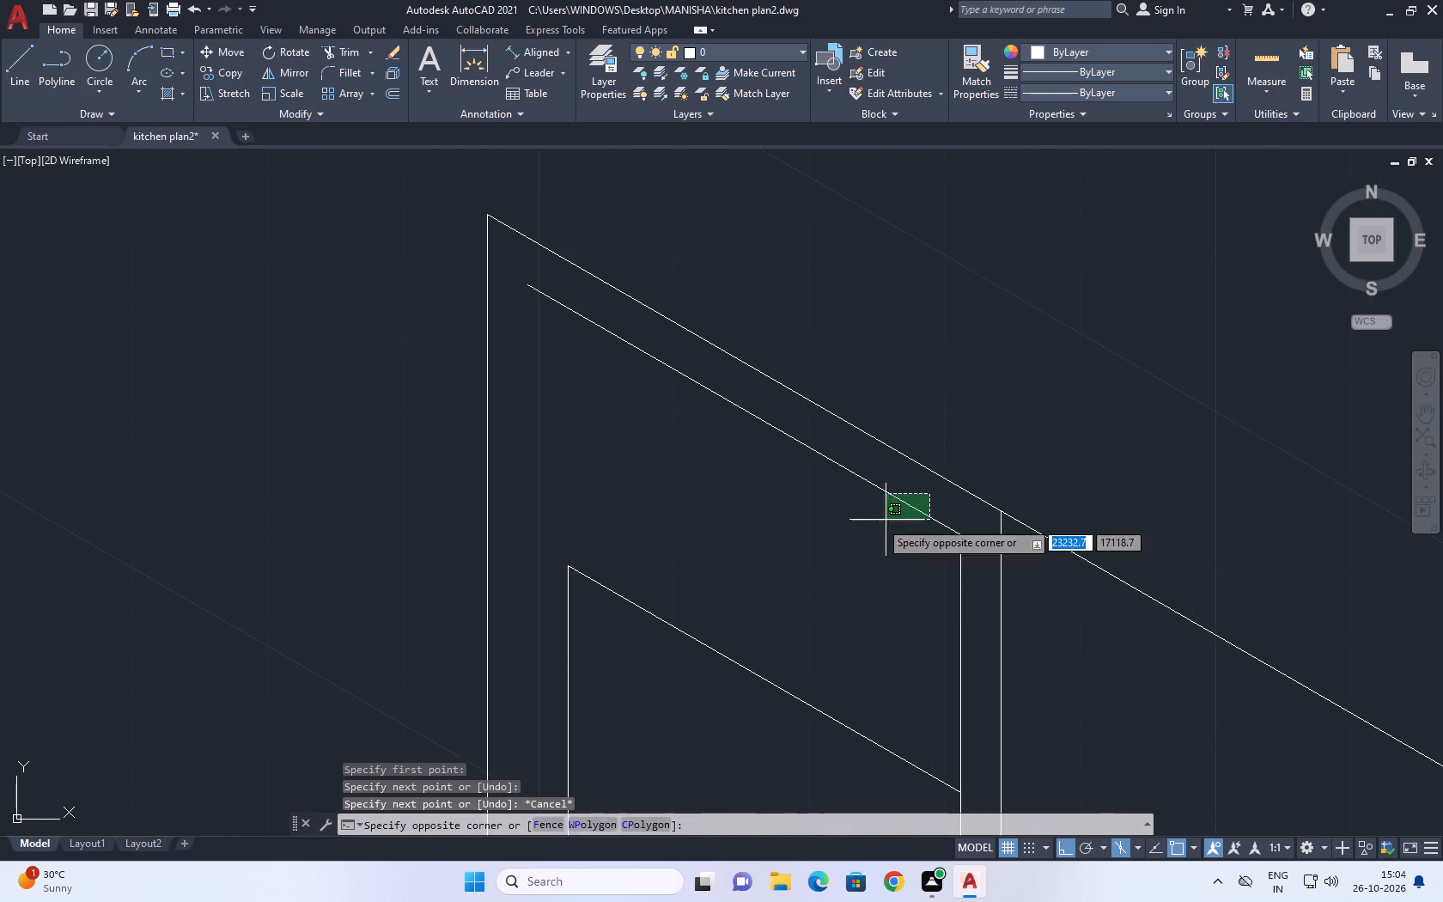
left_click(868, 524)
key("Delete")
middle_click_drag(976, 554, 965, 518)
scroll(971, 535, "down", 2)
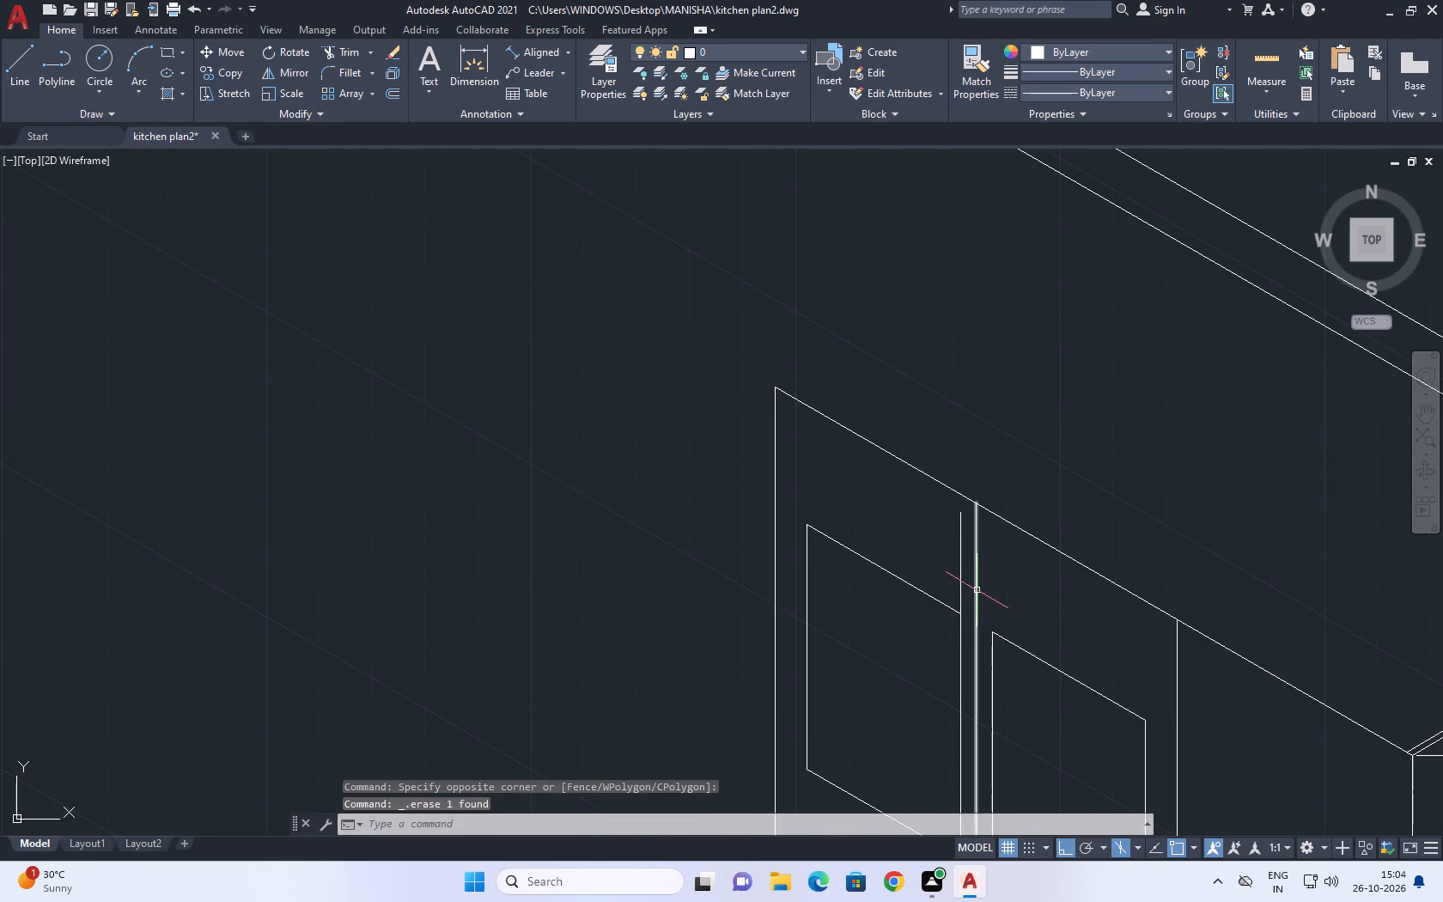
scroll(977, 588, "up", 1)
key("t")
key("r")
key("space")
left_click(947, 572)
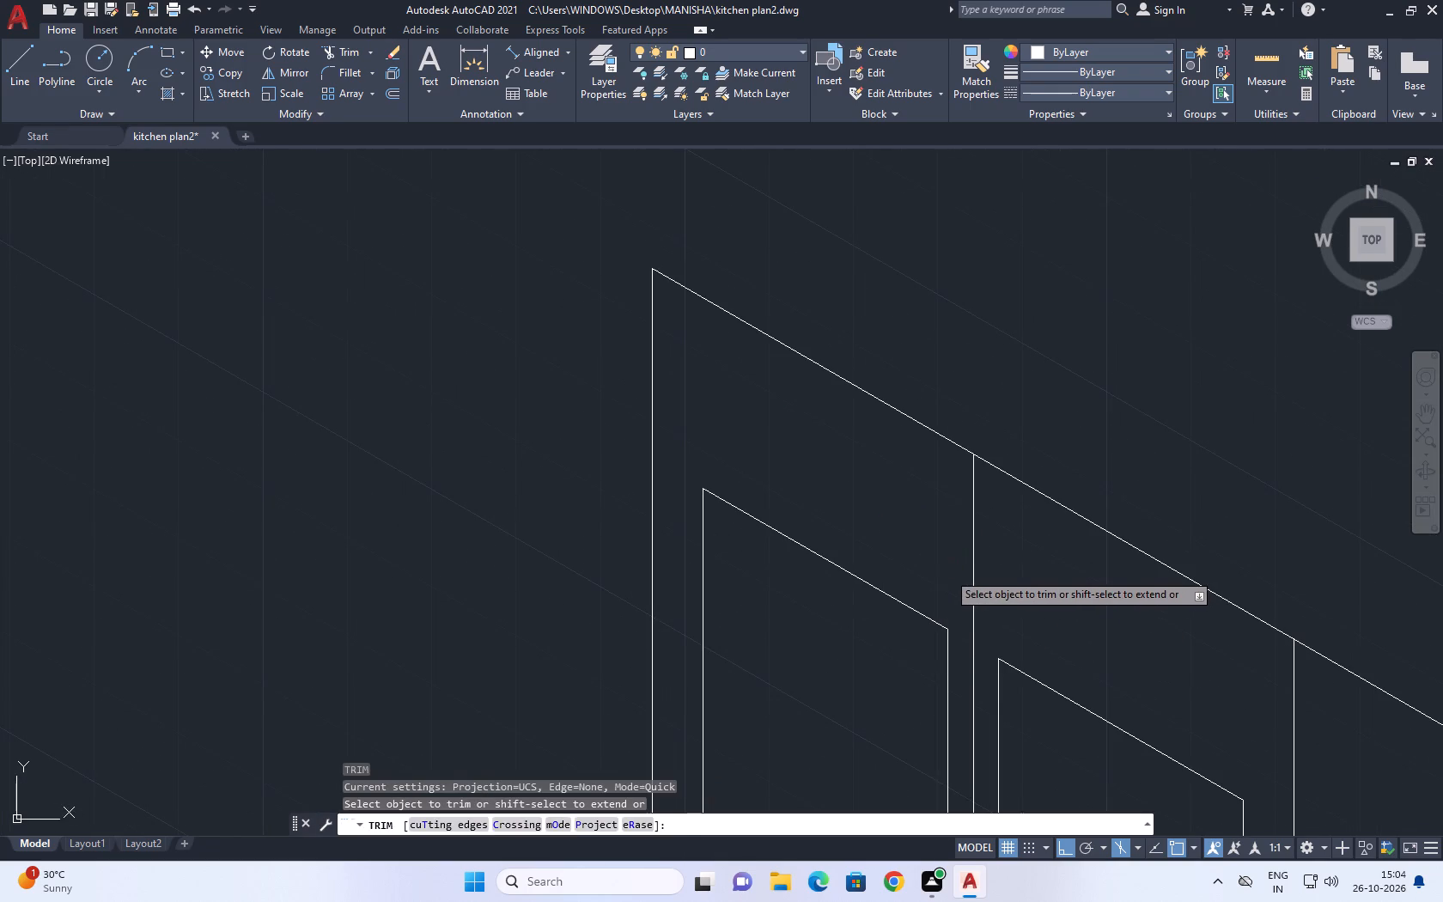
key("Escape")
Examine the overall layout of the cabinet and the long wall behind it.
scroll(886, 532, "down", 3)
middle_click_drag(920, 523, 764, 491)
scroll(821, 561, "down", 2)
middle_click_drag(880, 565, 848, 597)
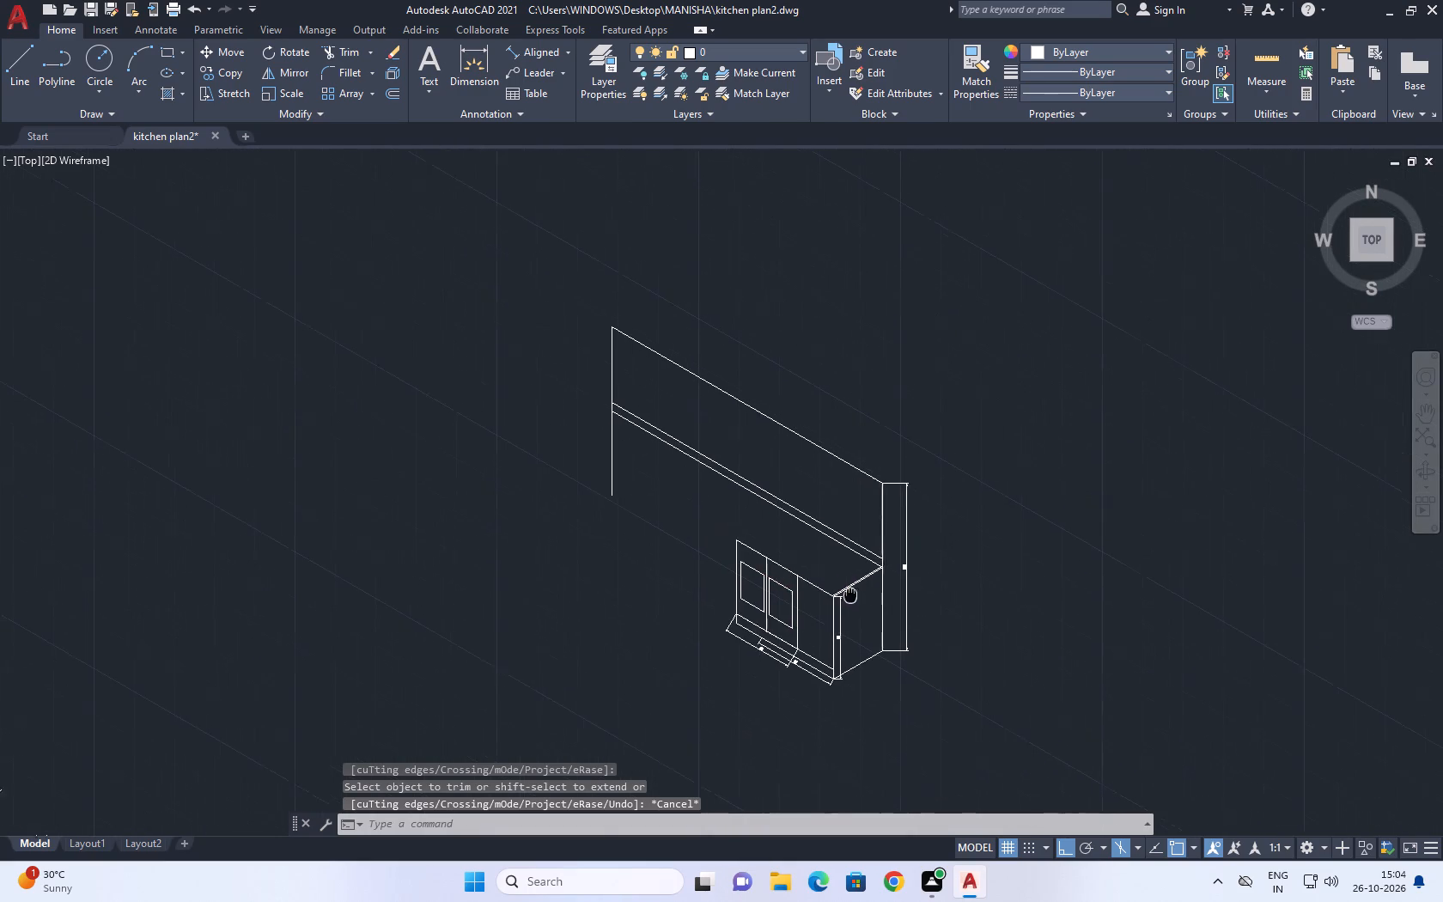
middle_click_drag(848, 597, 845, 597)
scroll(803, 544, "up", 2)
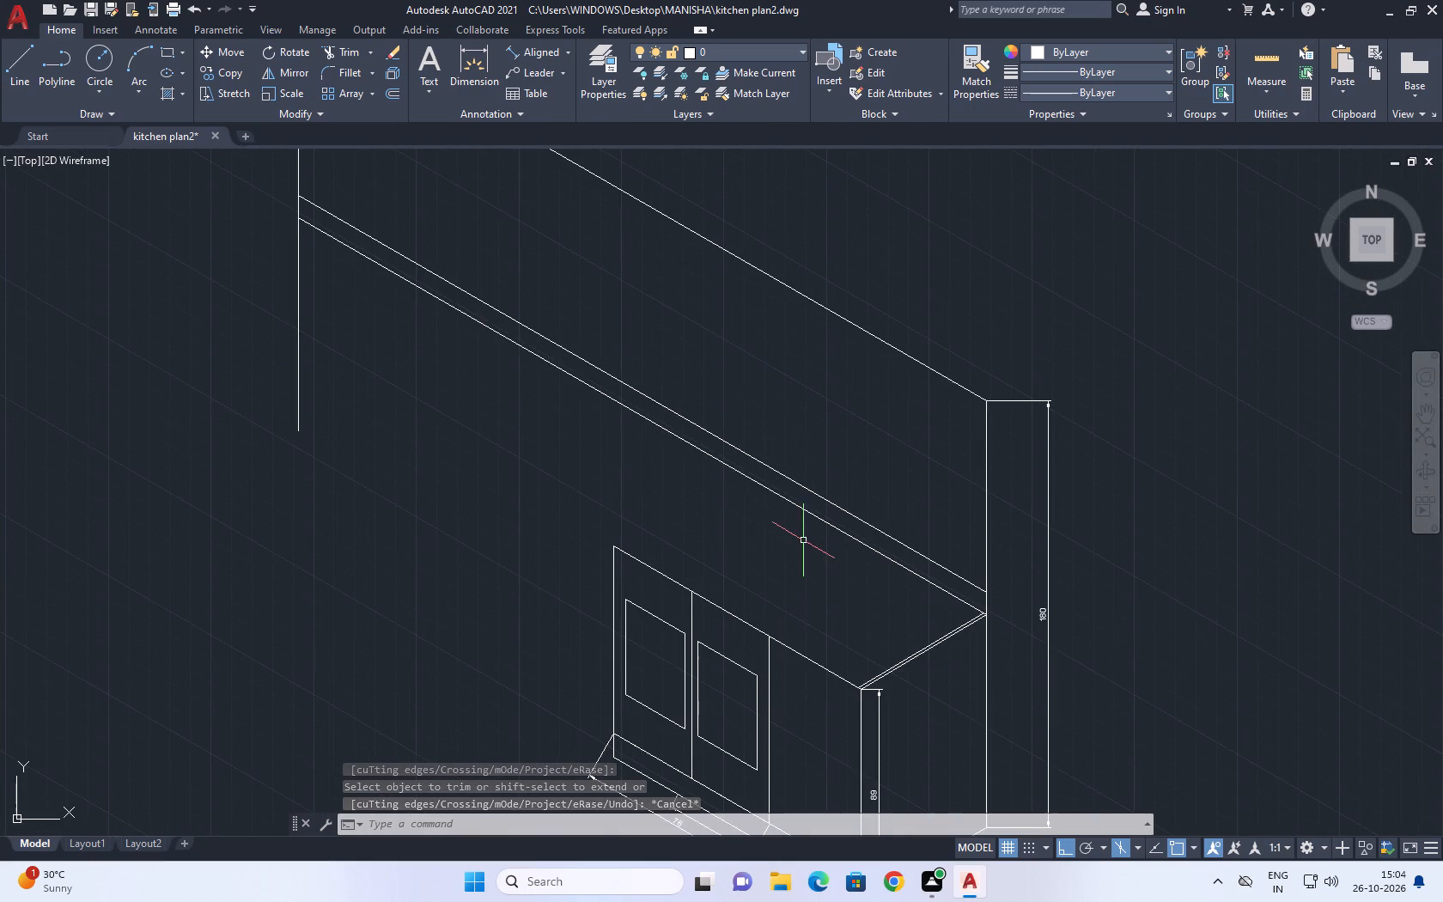
middle_click_drag(679, 488, 774, 555)
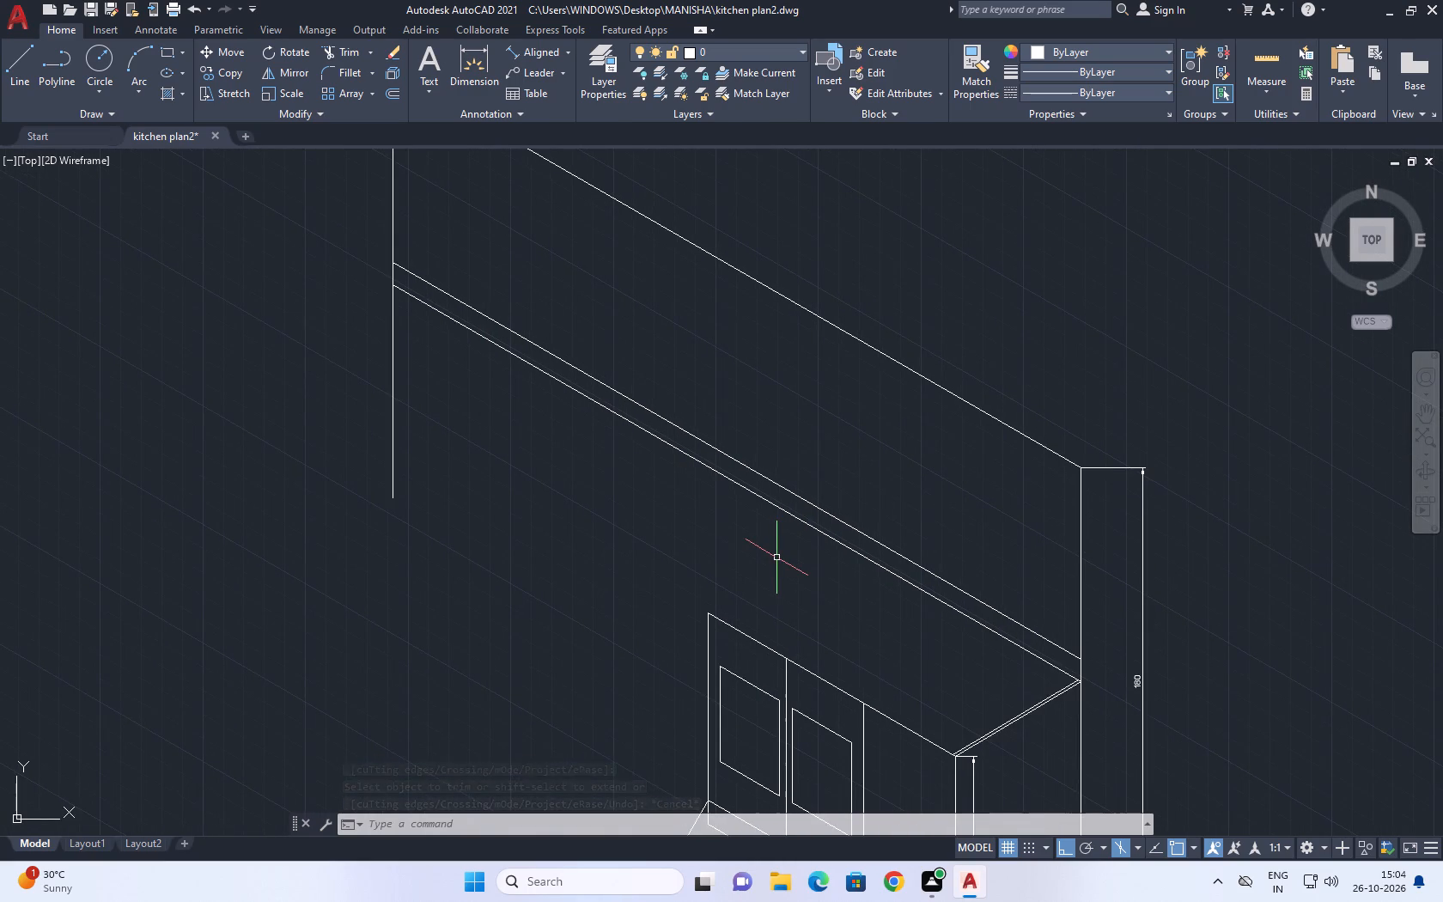
middle_click_drag(794, 626, 792, 578)
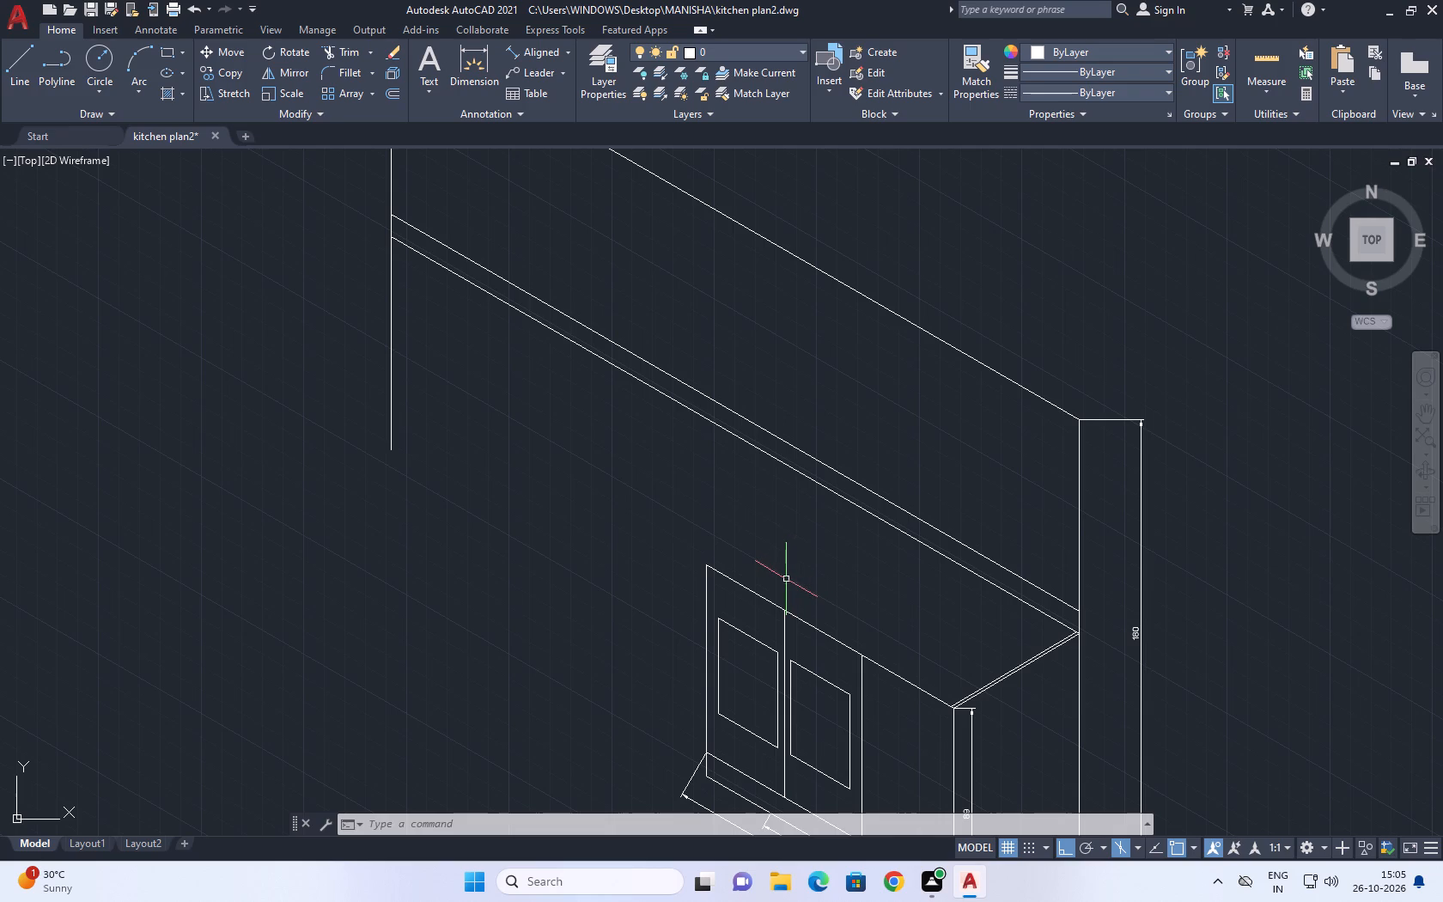
scroll(745, 594, "down", 2)
middle_click_drag(714, 620, 707, 602)
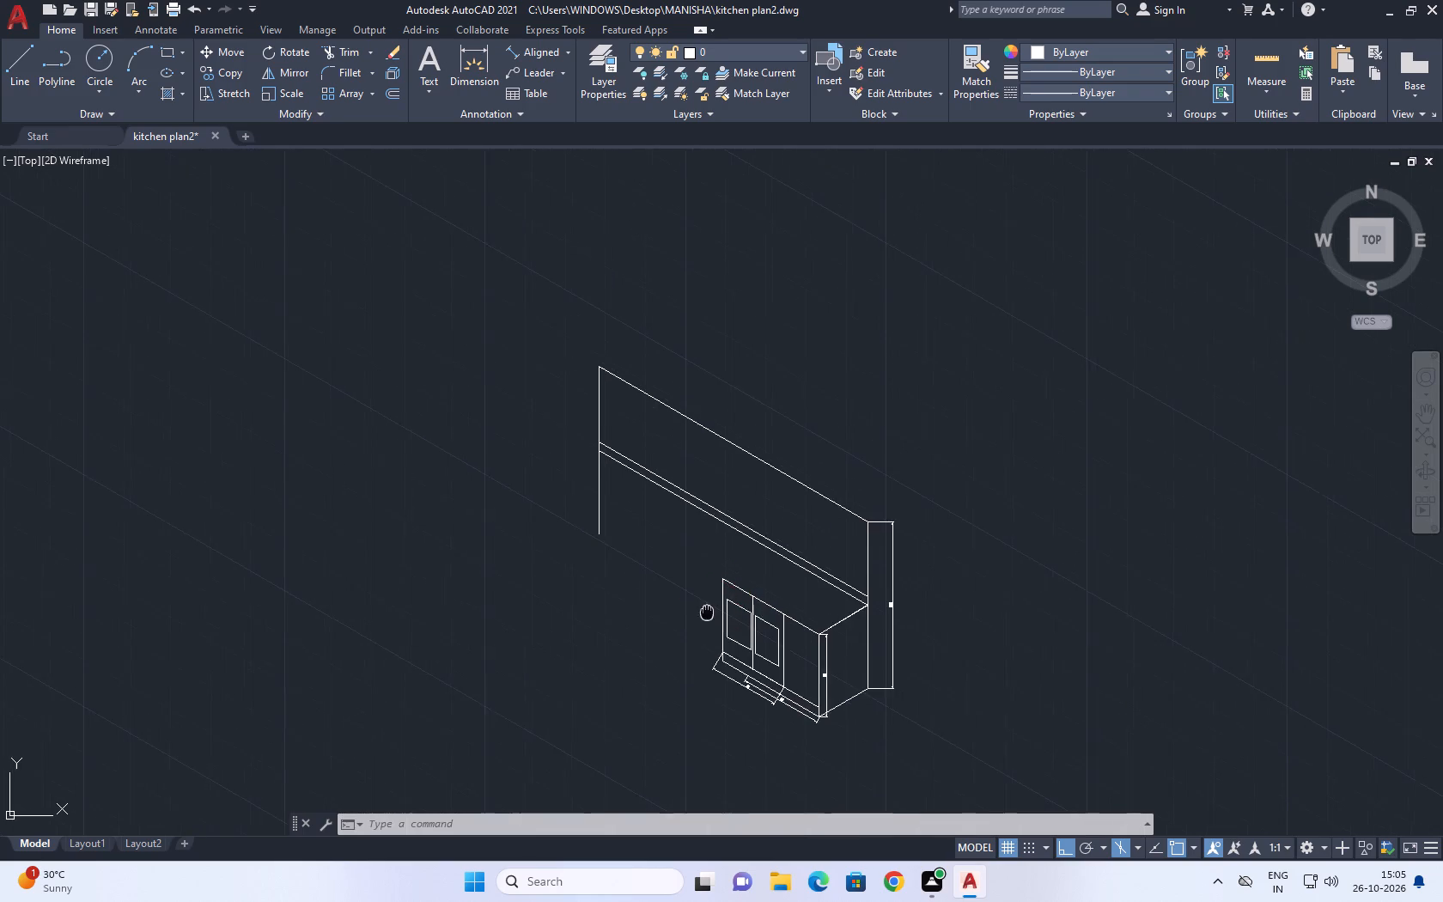
middle_click_drag(707, 602, 743, 509)
middle_click_drag(655, 458, 638, 560)
scroll(638, 560, "up", 1)
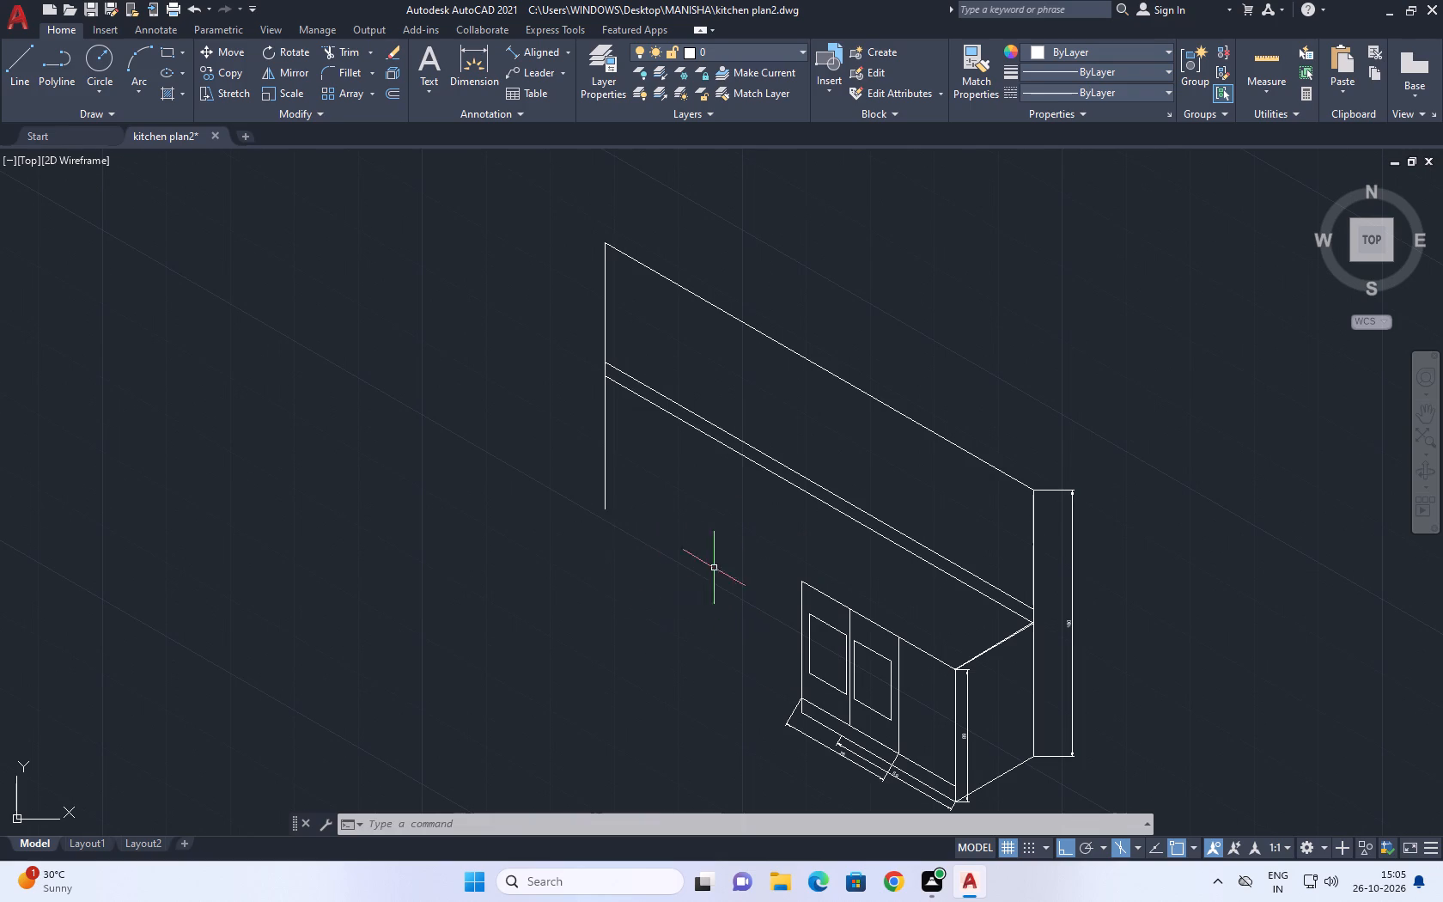
middle_click_drag(723, 517, 698, 458)
middle_click_drag(721, 673, 711, 667)
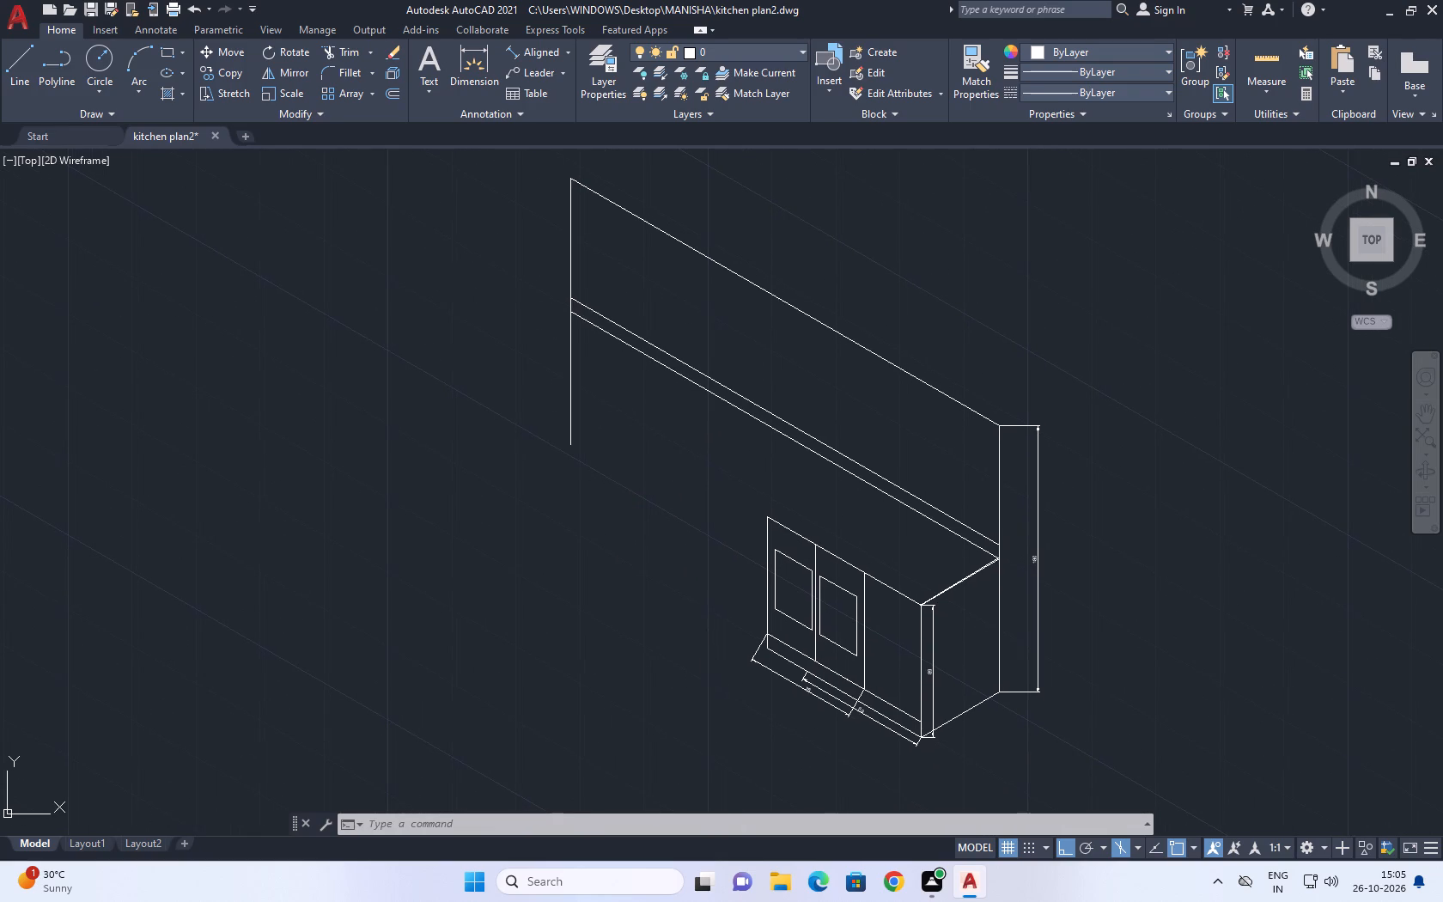
Draw a line from the far end of the cabinet front's lower edge, continuing that edge parallel to the wall beyond the cabinet.
key("l")
key("space")
scroll(636, 631, "up", 1)
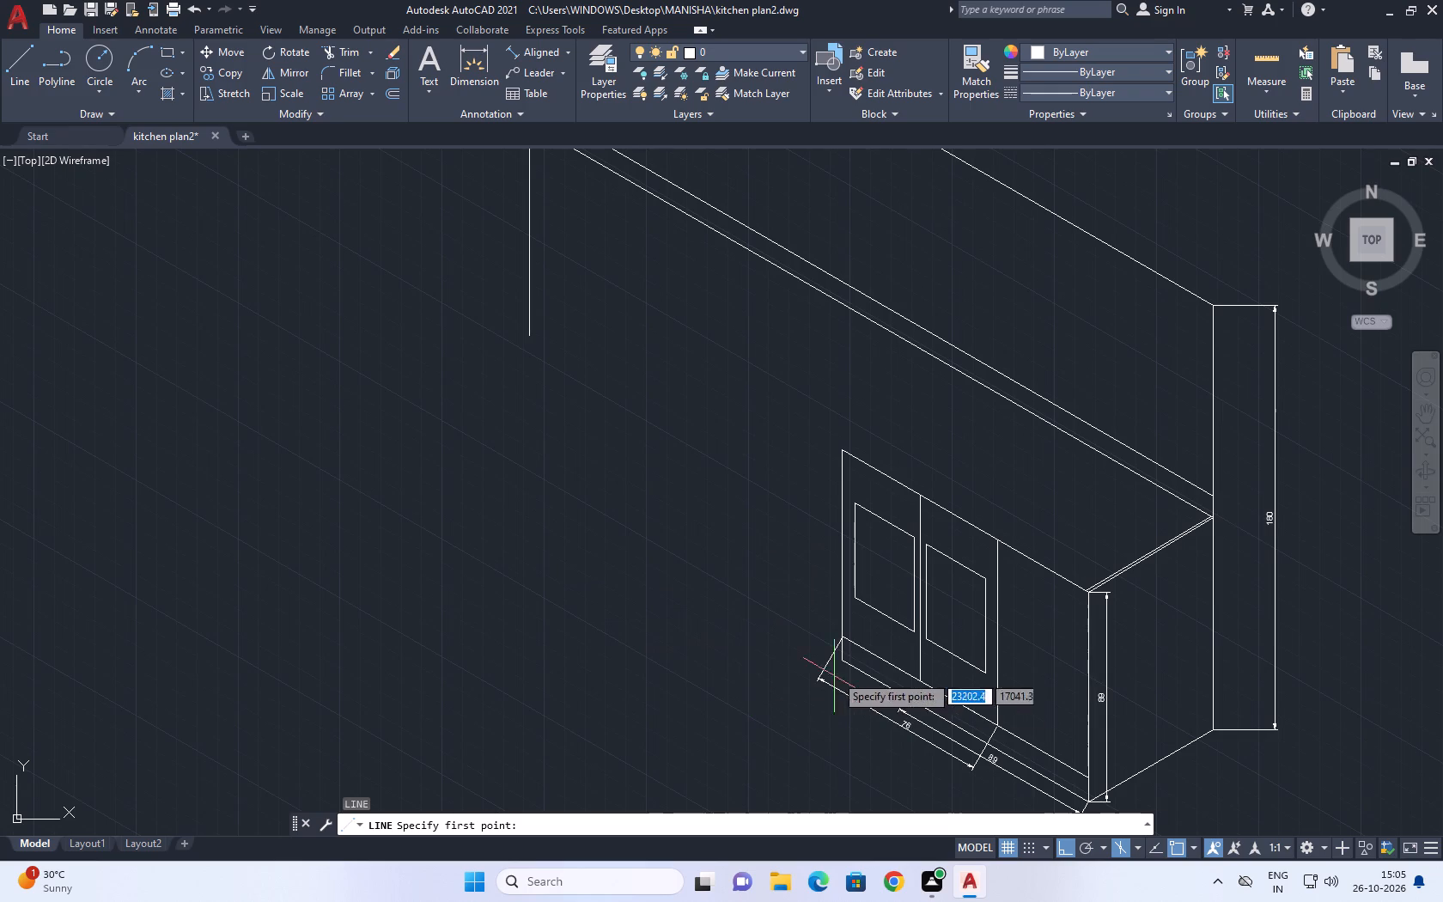
left_click(843, 638)
left_click(411, 415)
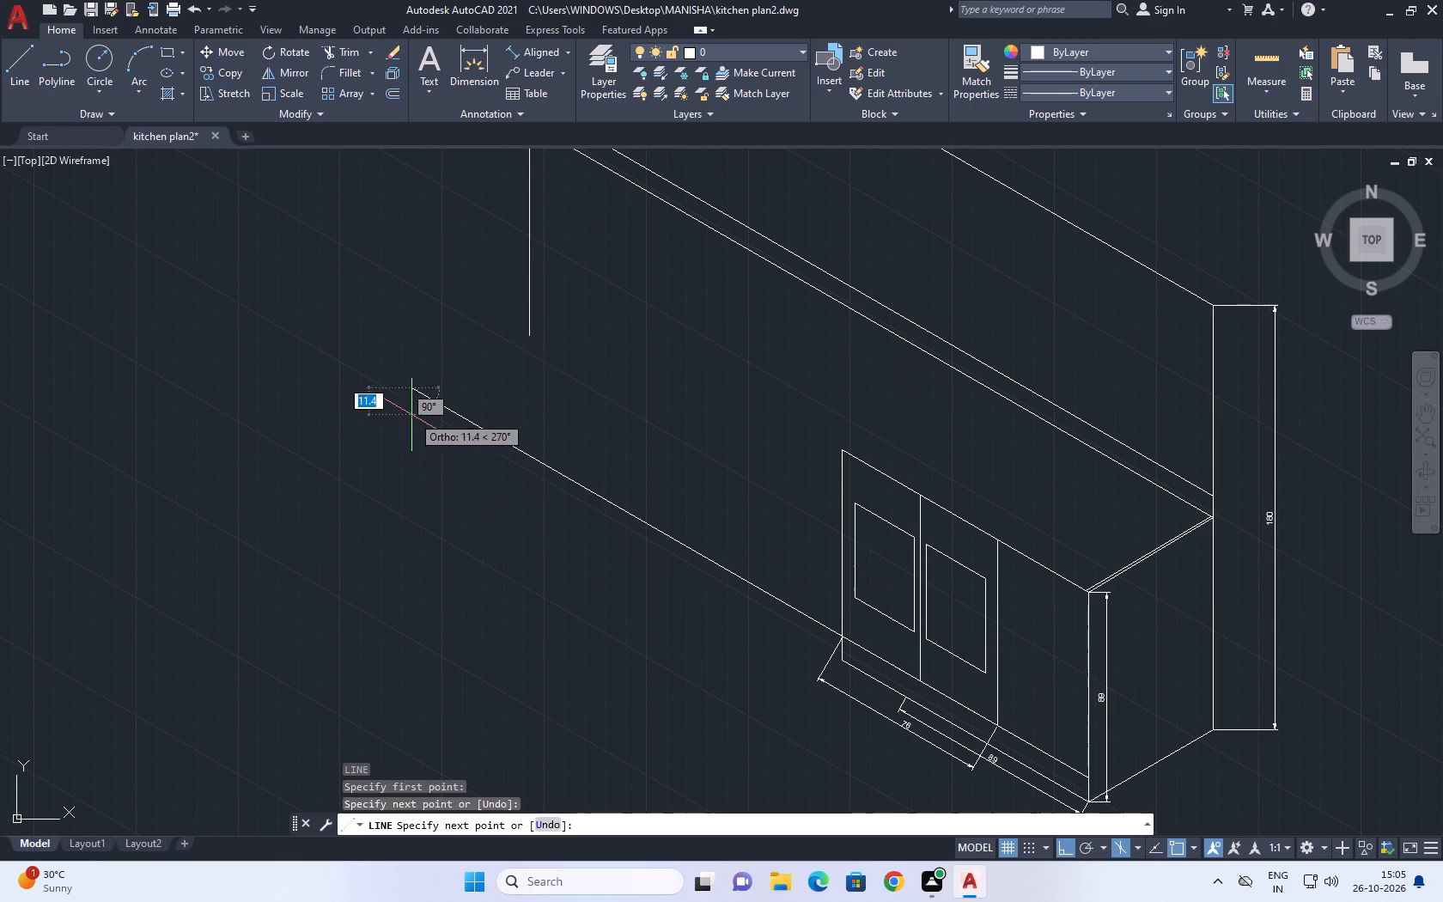
key("Escape")
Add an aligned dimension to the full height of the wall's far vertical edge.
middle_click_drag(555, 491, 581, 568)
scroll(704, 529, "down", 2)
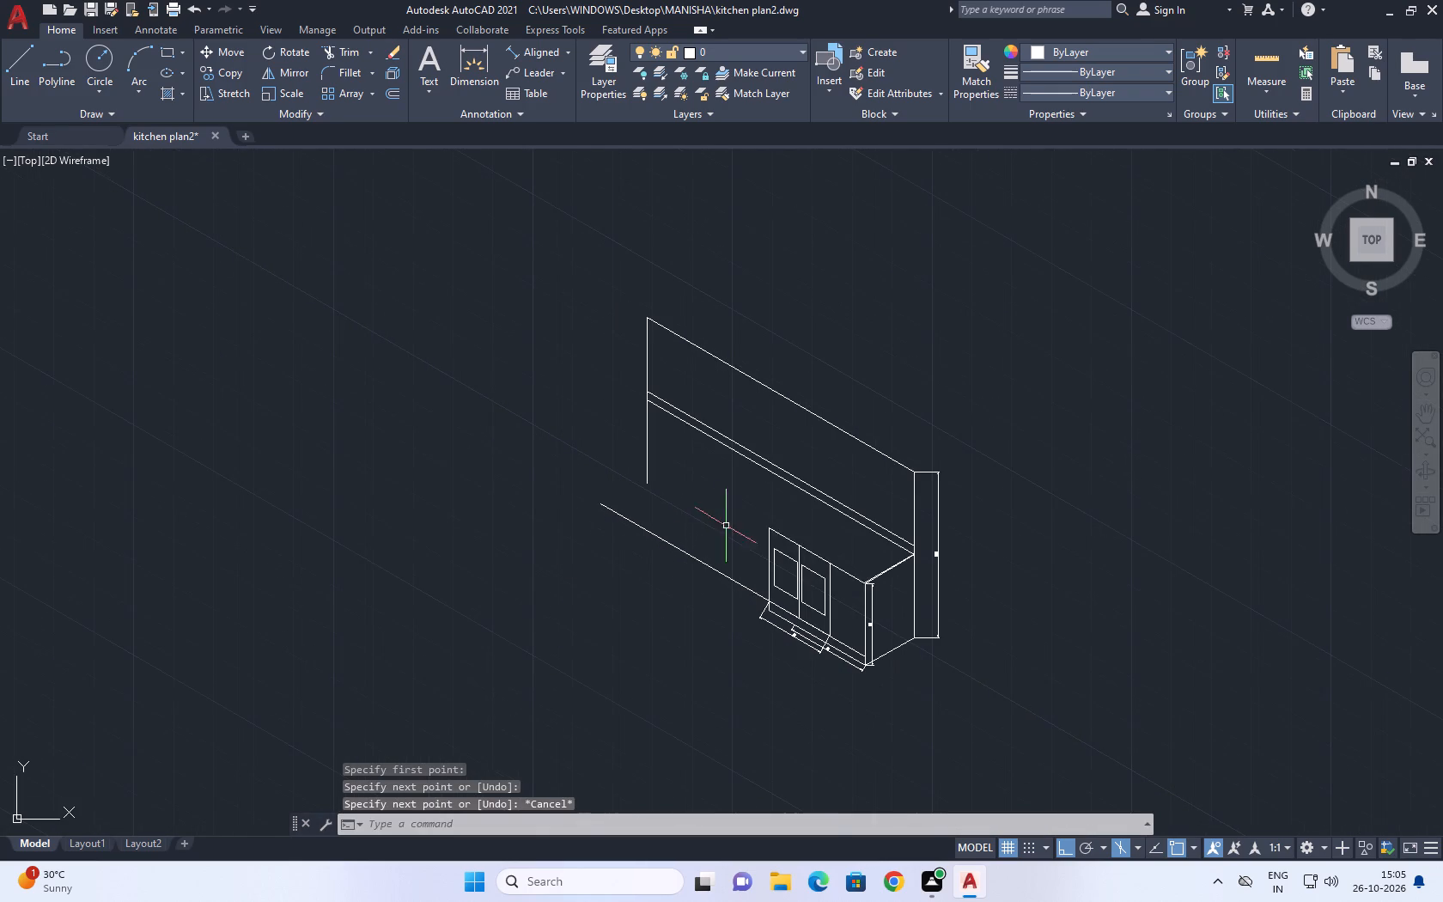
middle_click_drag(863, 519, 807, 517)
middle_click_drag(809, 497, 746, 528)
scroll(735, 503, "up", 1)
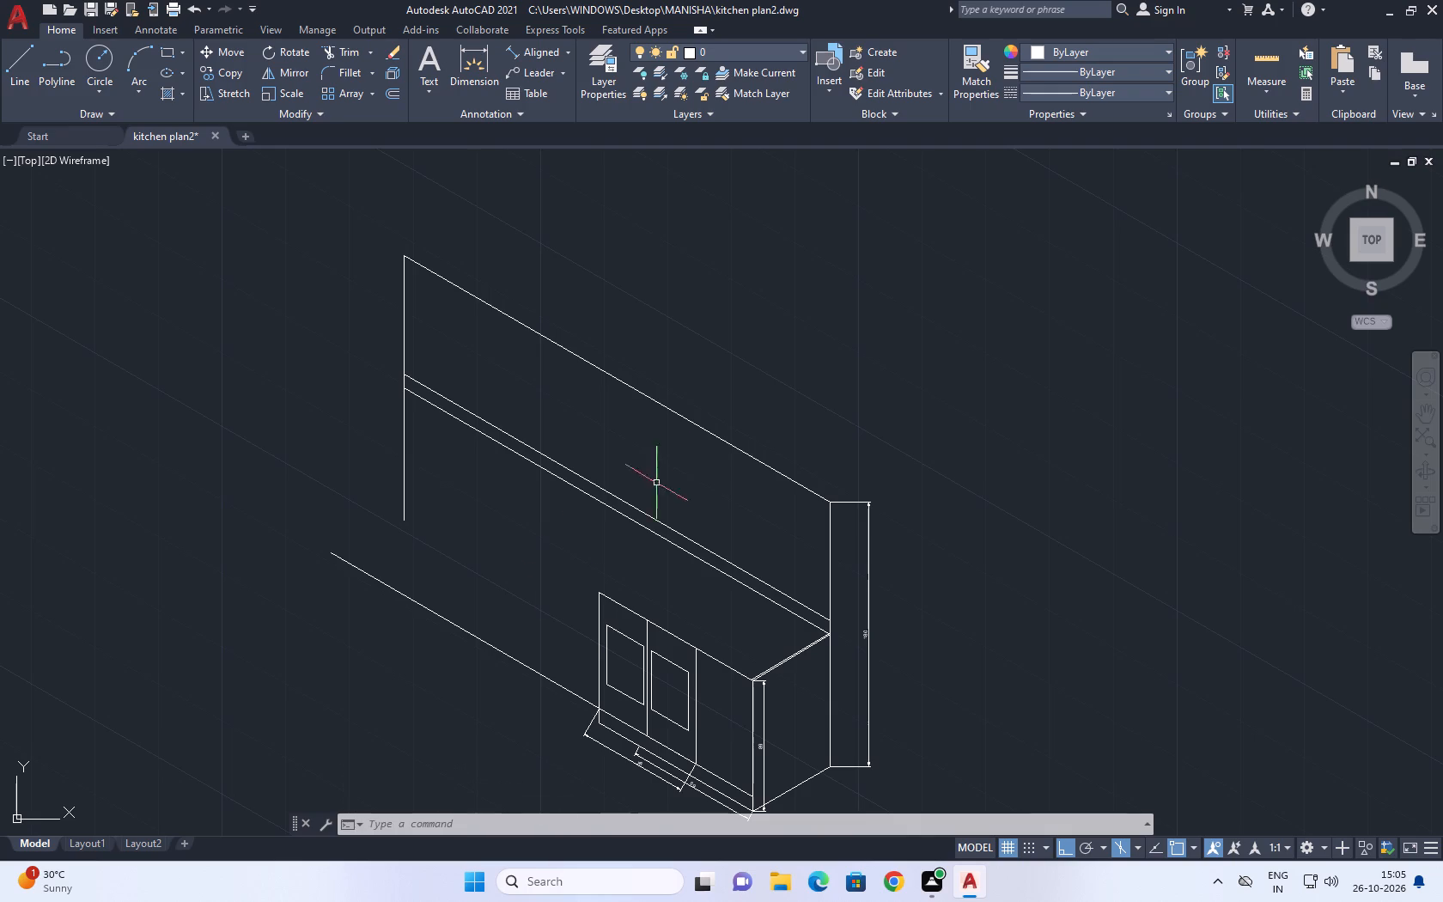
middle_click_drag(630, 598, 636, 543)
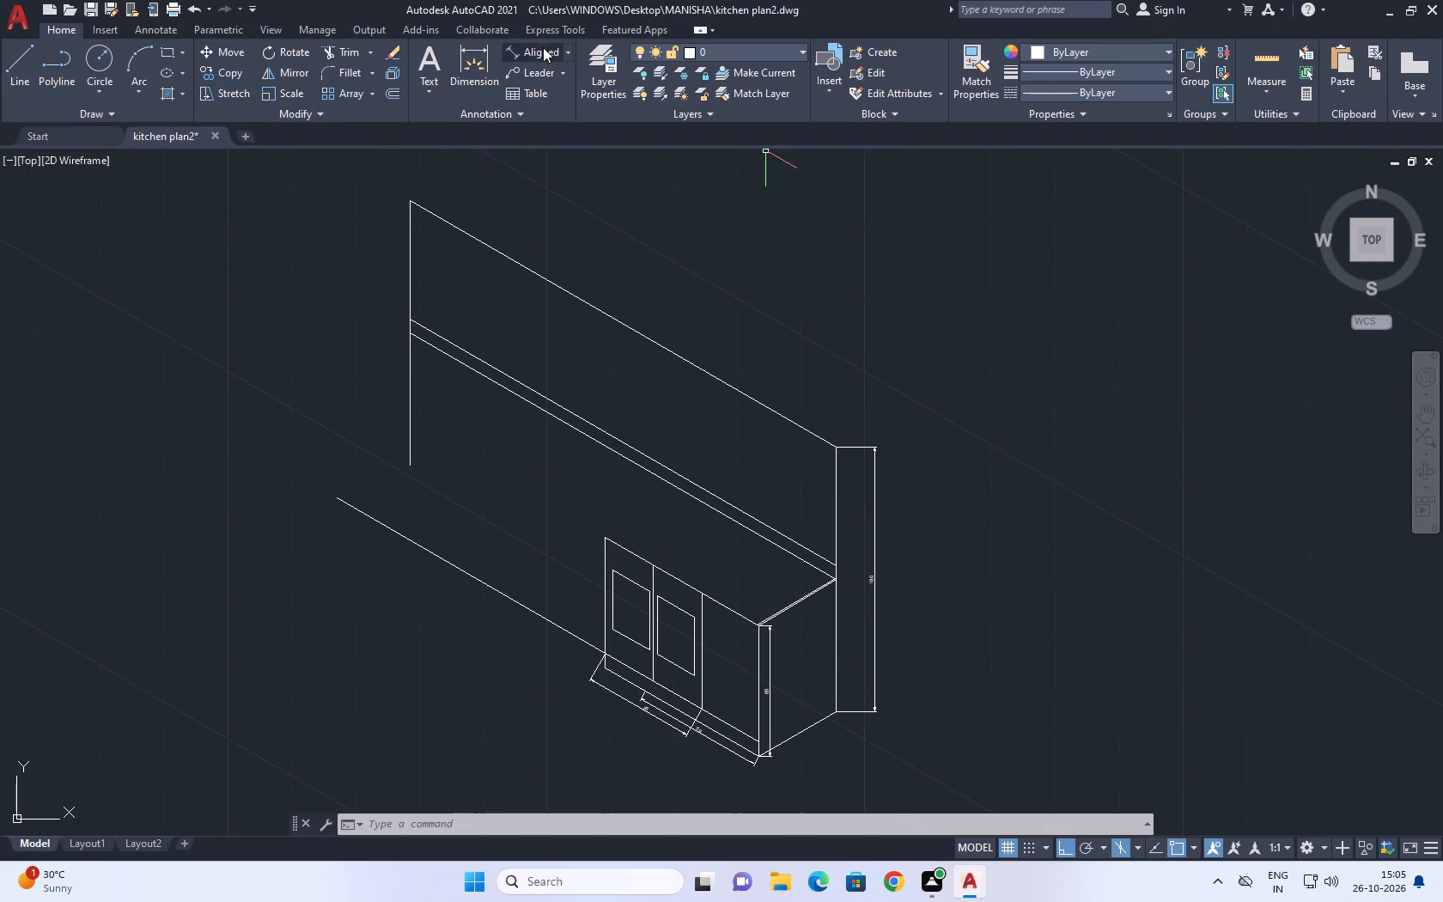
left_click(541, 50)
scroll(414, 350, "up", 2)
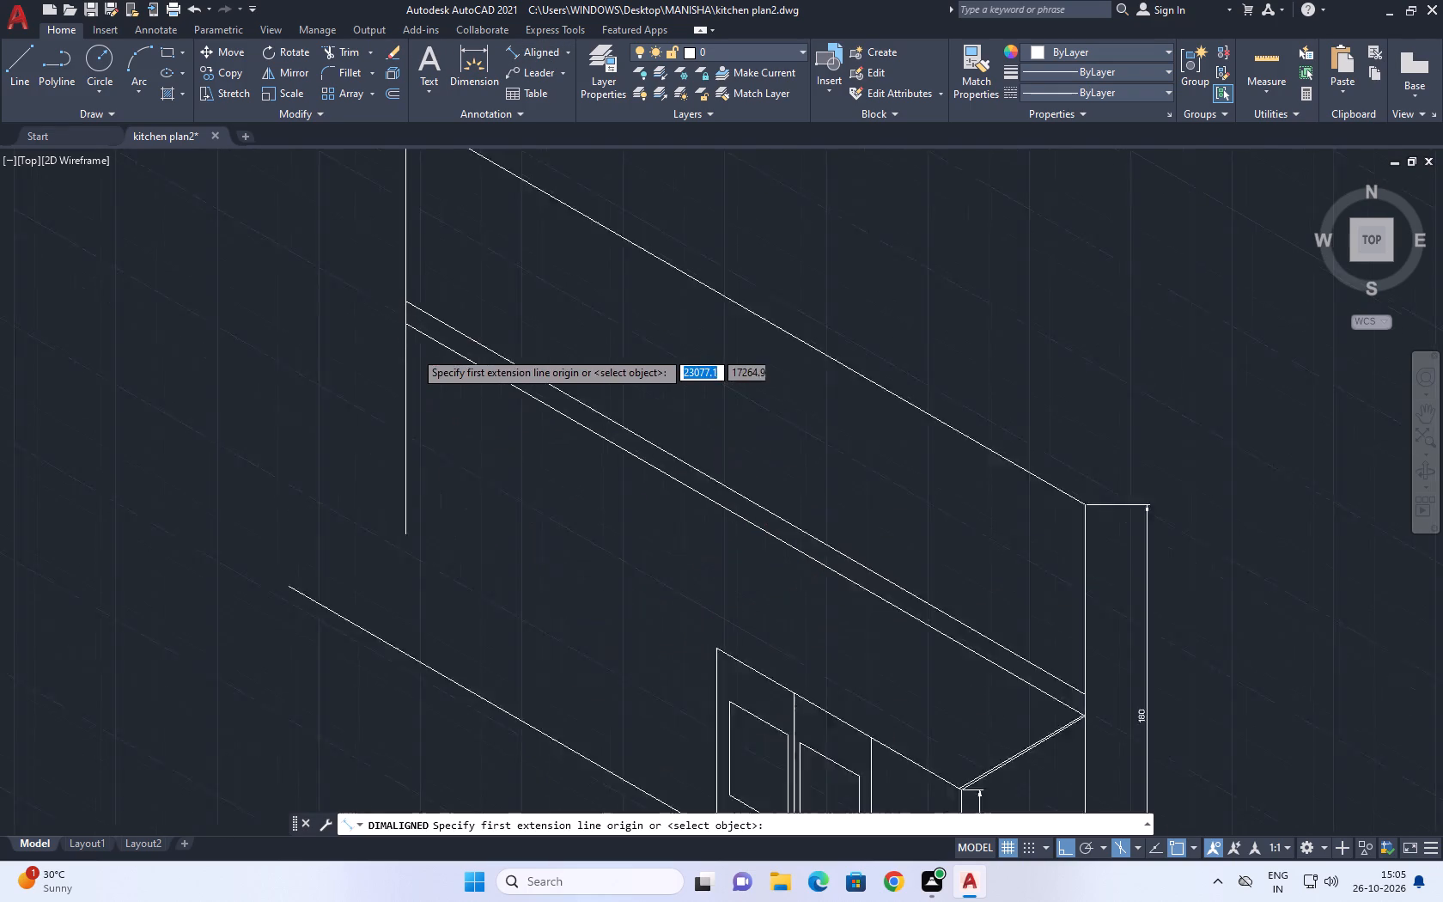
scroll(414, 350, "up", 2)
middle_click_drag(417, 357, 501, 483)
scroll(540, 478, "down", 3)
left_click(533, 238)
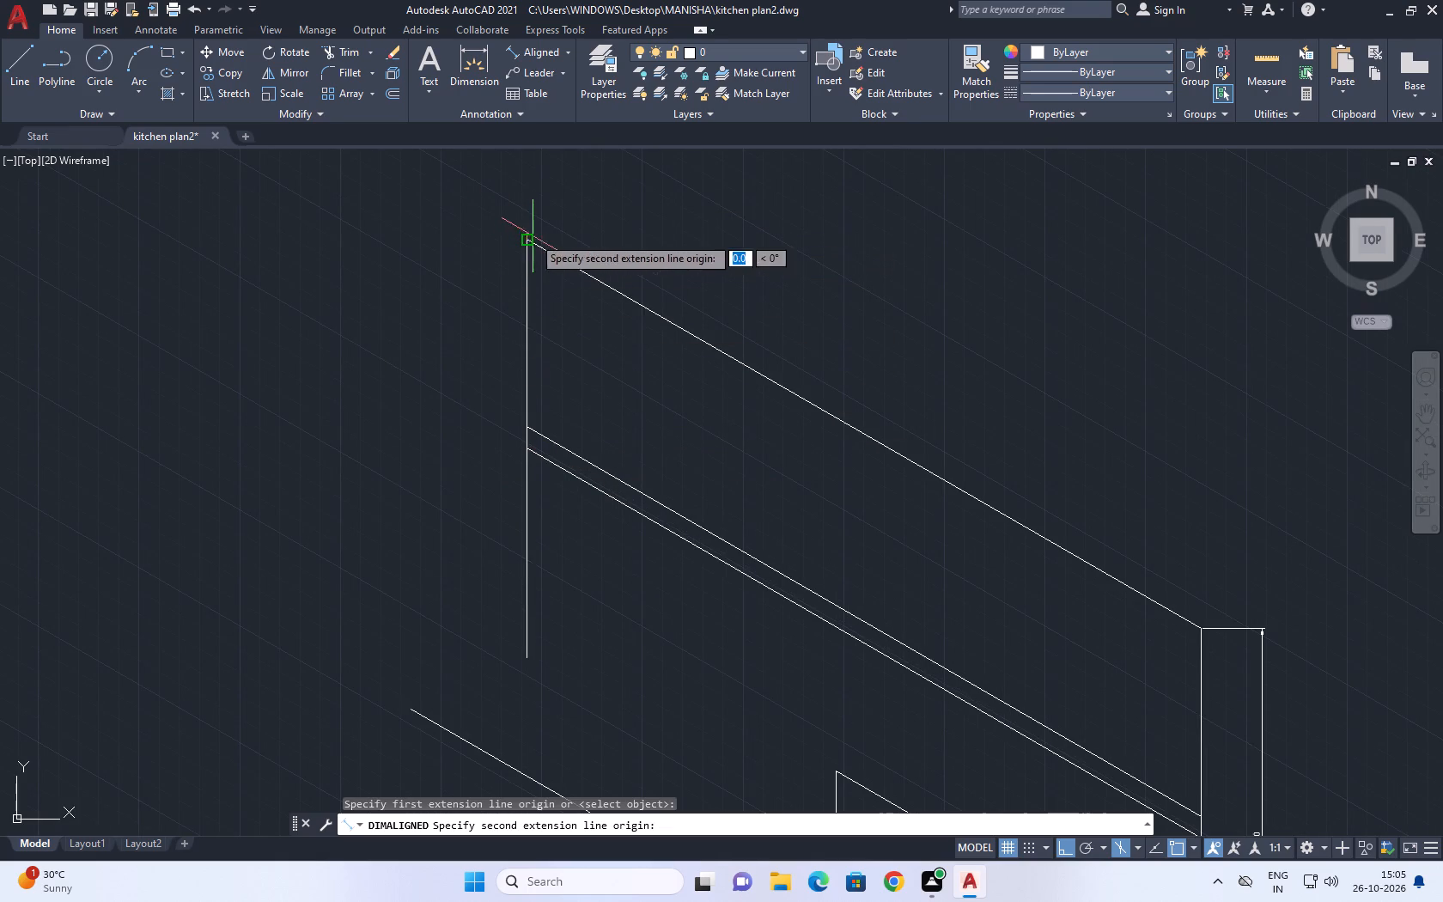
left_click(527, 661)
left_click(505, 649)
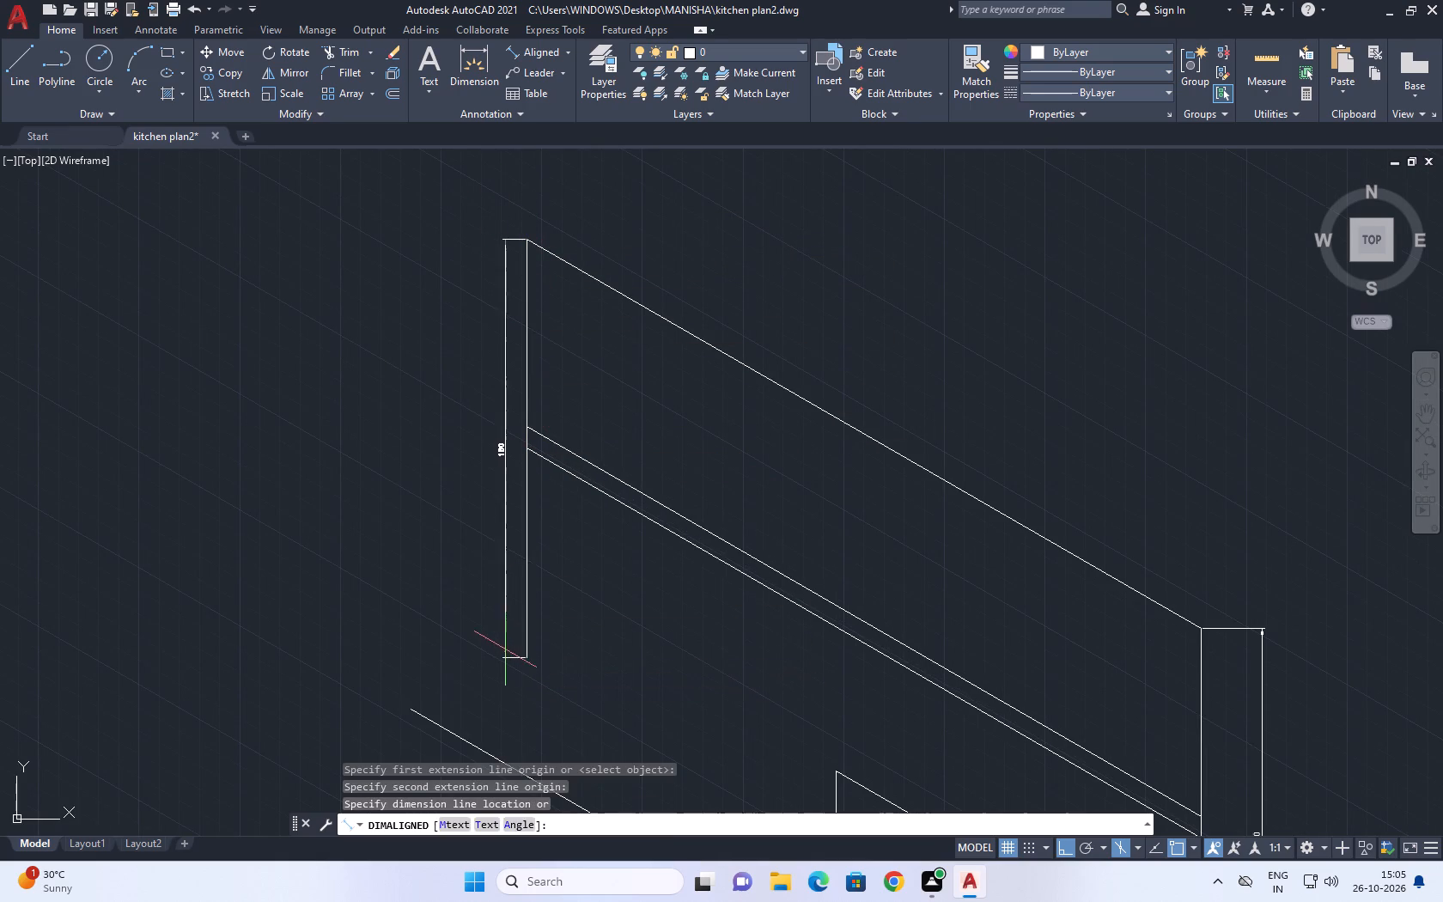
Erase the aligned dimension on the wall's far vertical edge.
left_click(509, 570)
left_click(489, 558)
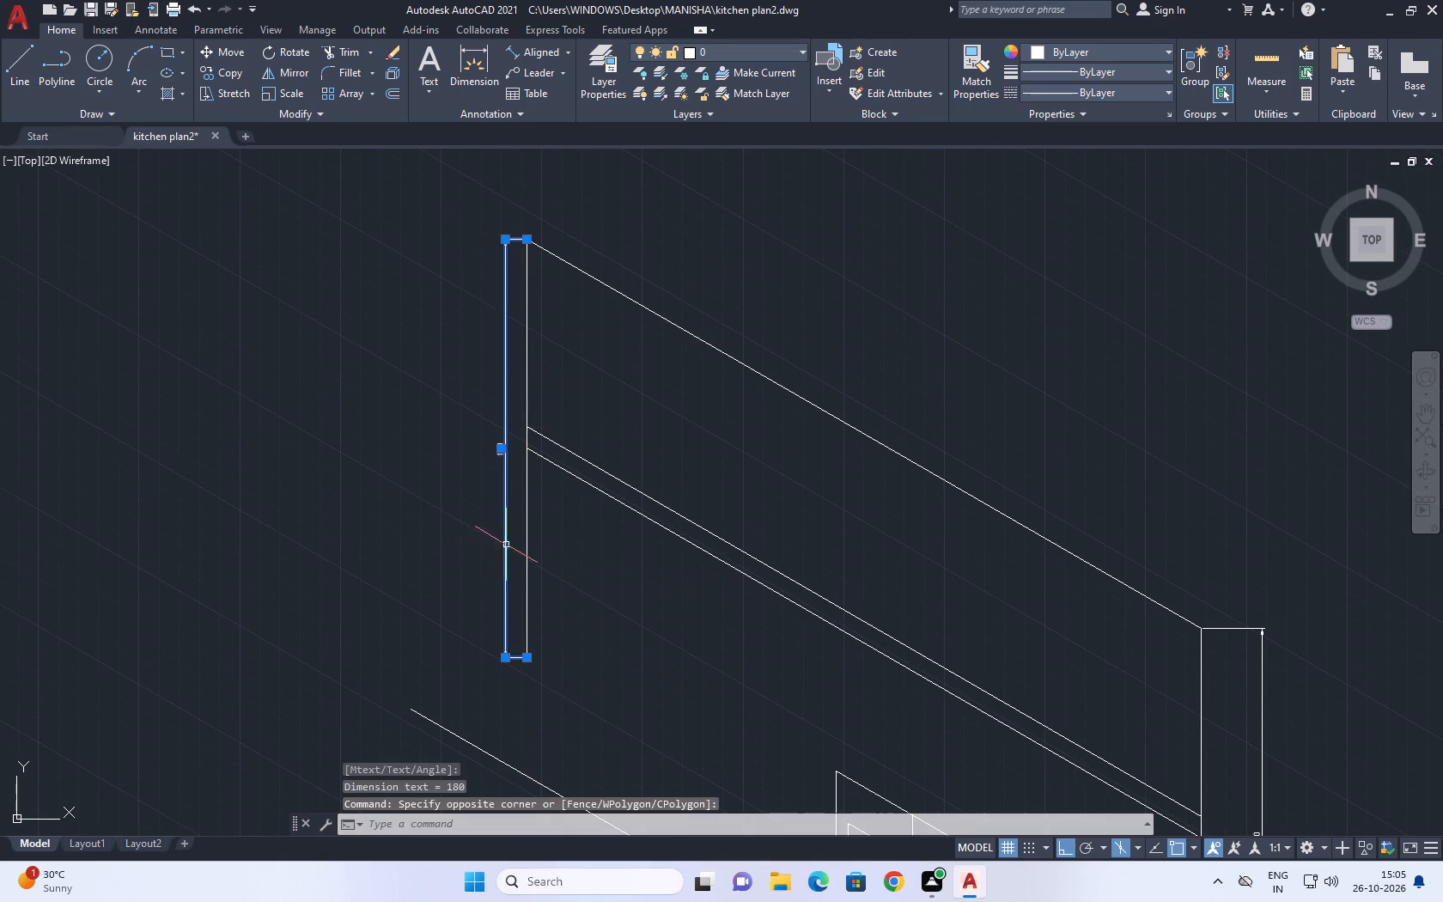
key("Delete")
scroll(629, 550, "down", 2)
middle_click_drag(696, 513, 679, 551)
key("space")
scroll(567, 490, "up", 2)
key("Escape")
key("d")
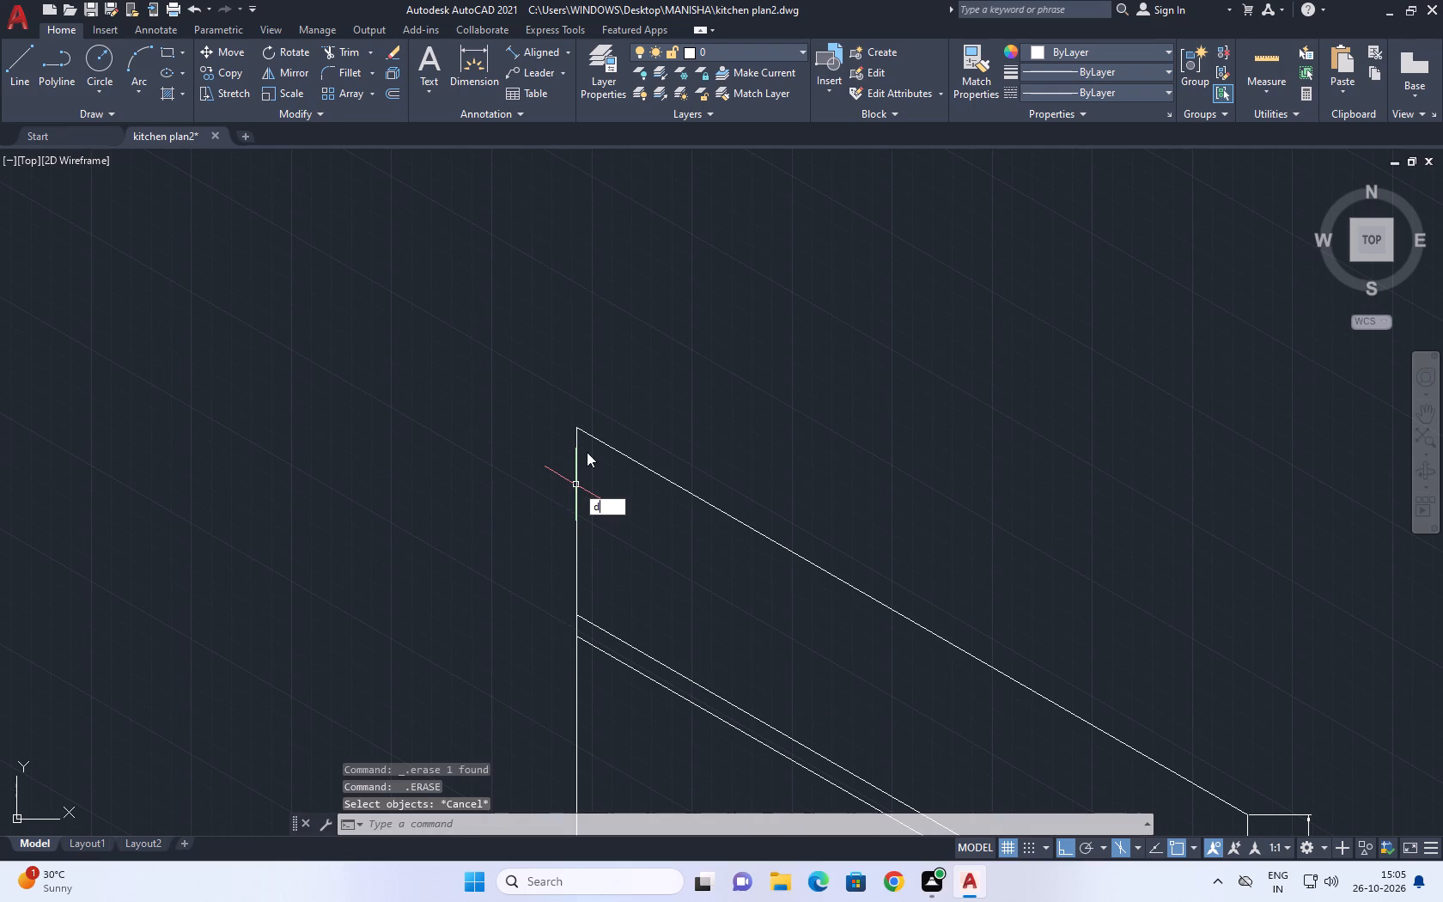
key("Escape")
Add an aligned dimension along the wall's full top edge, from its far corner to the near corner.
left_click(544, 49)
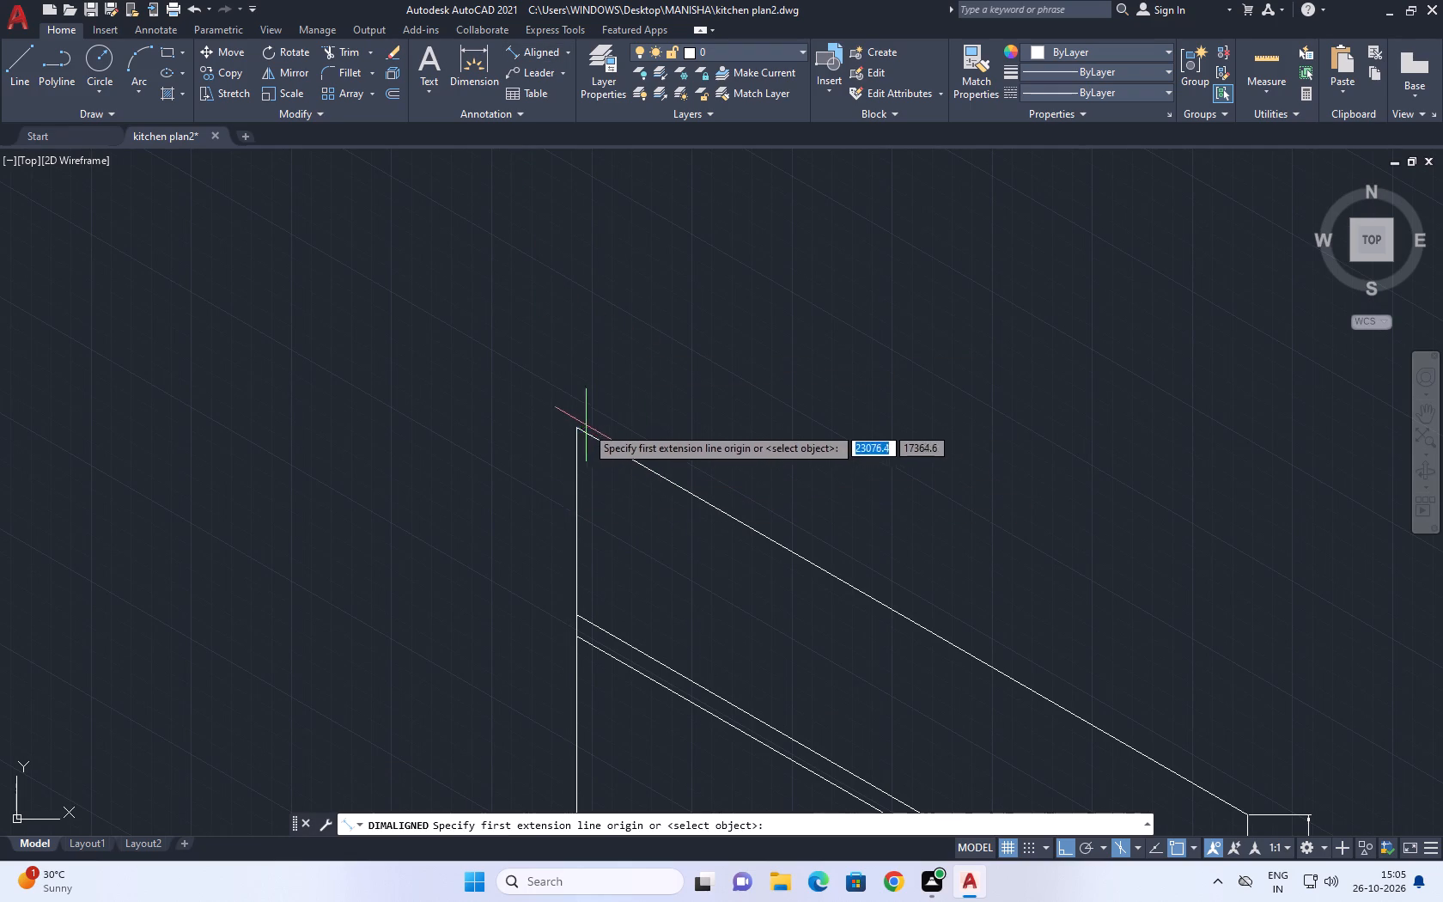
left_click_drag(577, 430, 588, 440)
scroll(721, 546, "down", 4)
scroll(803, 604, "up", 4)
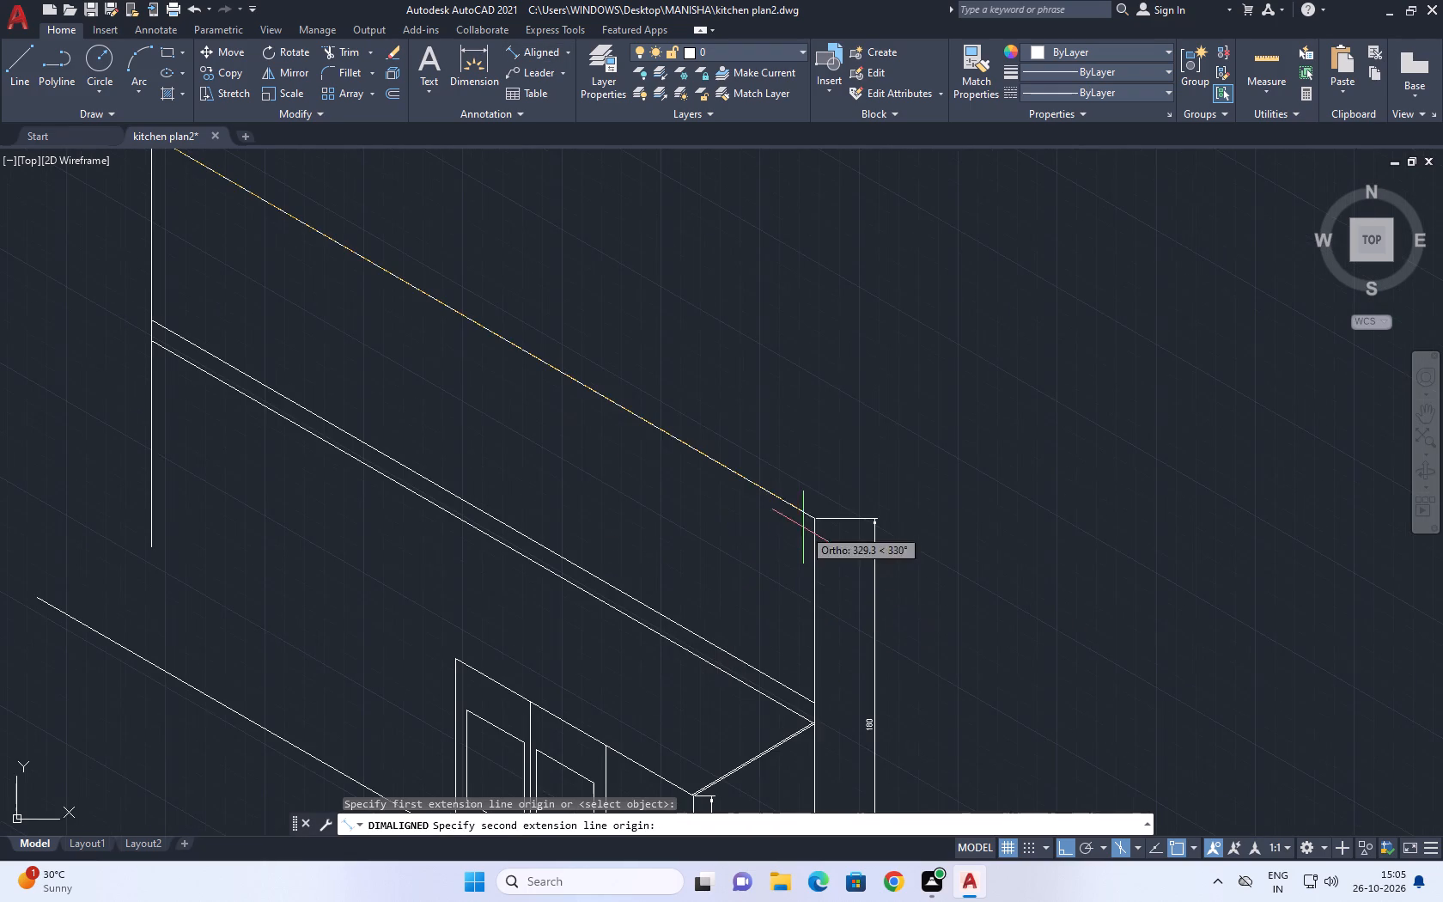
left_click(811, 518)
left_click(819, 489)
middle_click_drag(641, 365, 709, 466)
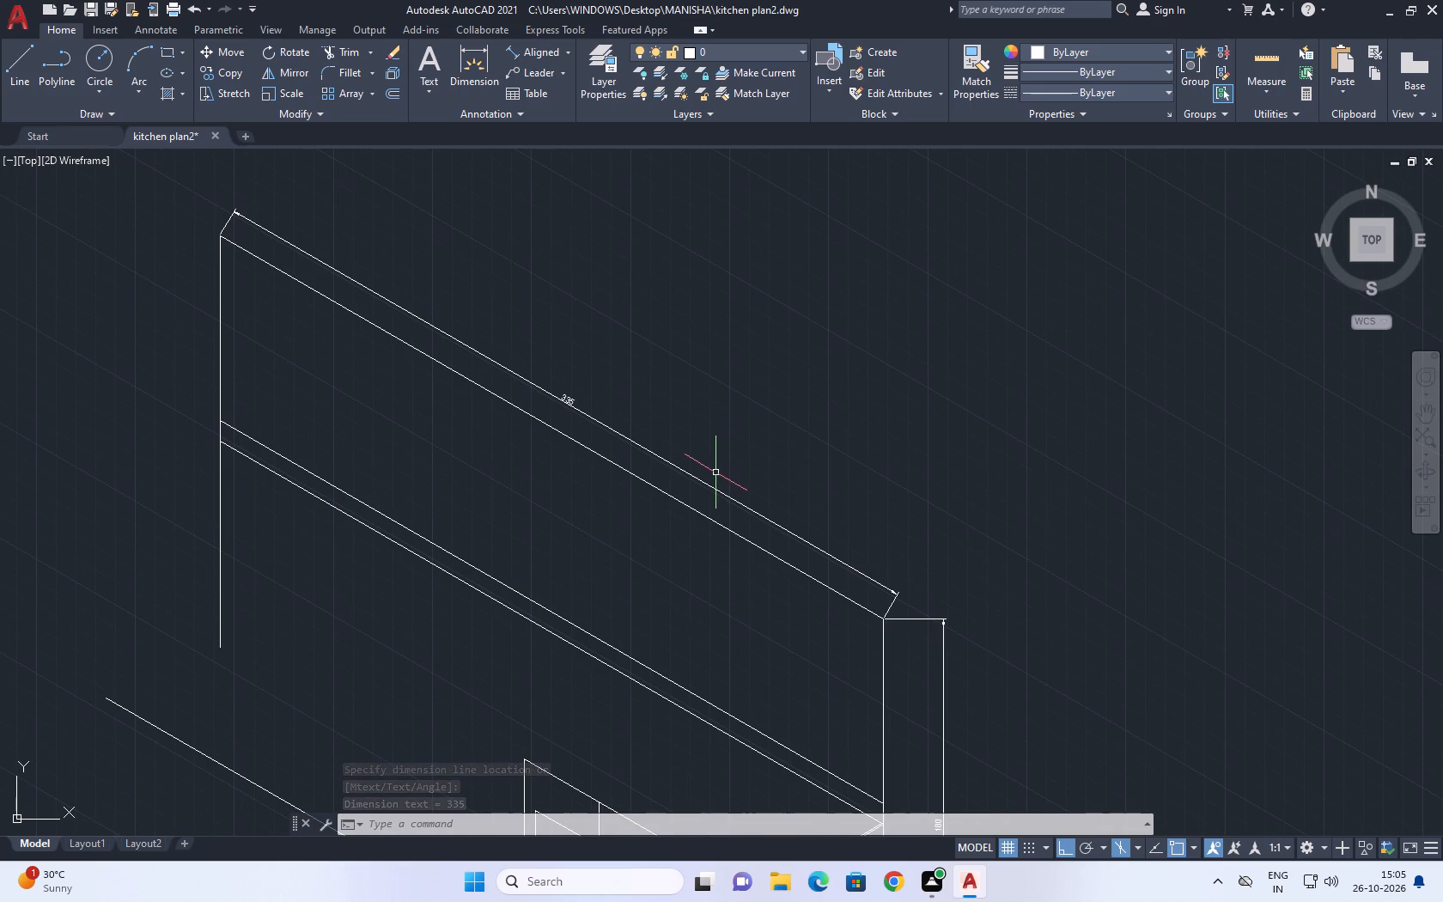
key("Escape")
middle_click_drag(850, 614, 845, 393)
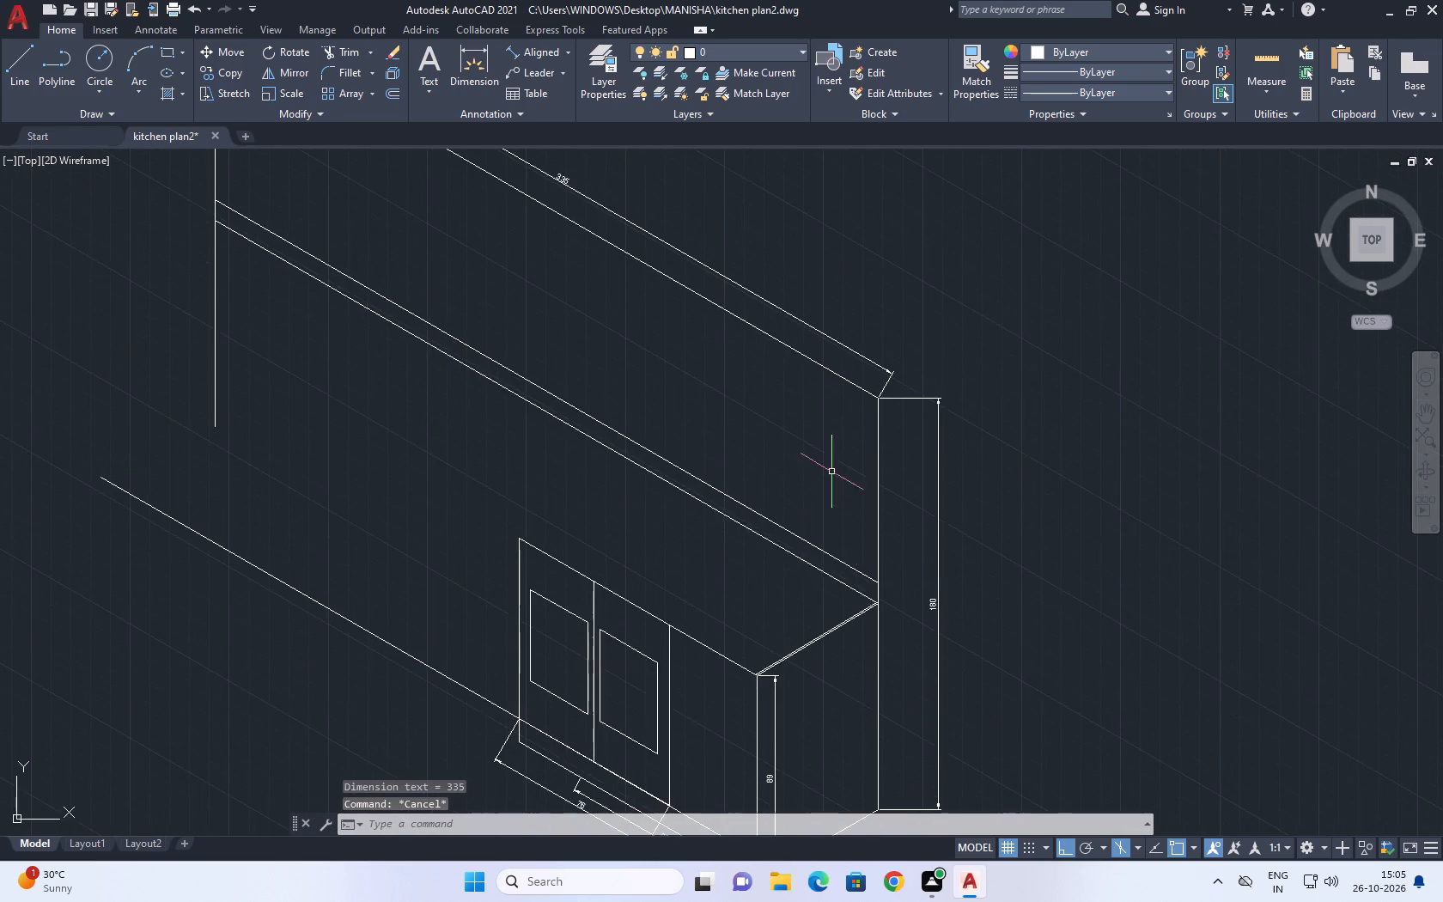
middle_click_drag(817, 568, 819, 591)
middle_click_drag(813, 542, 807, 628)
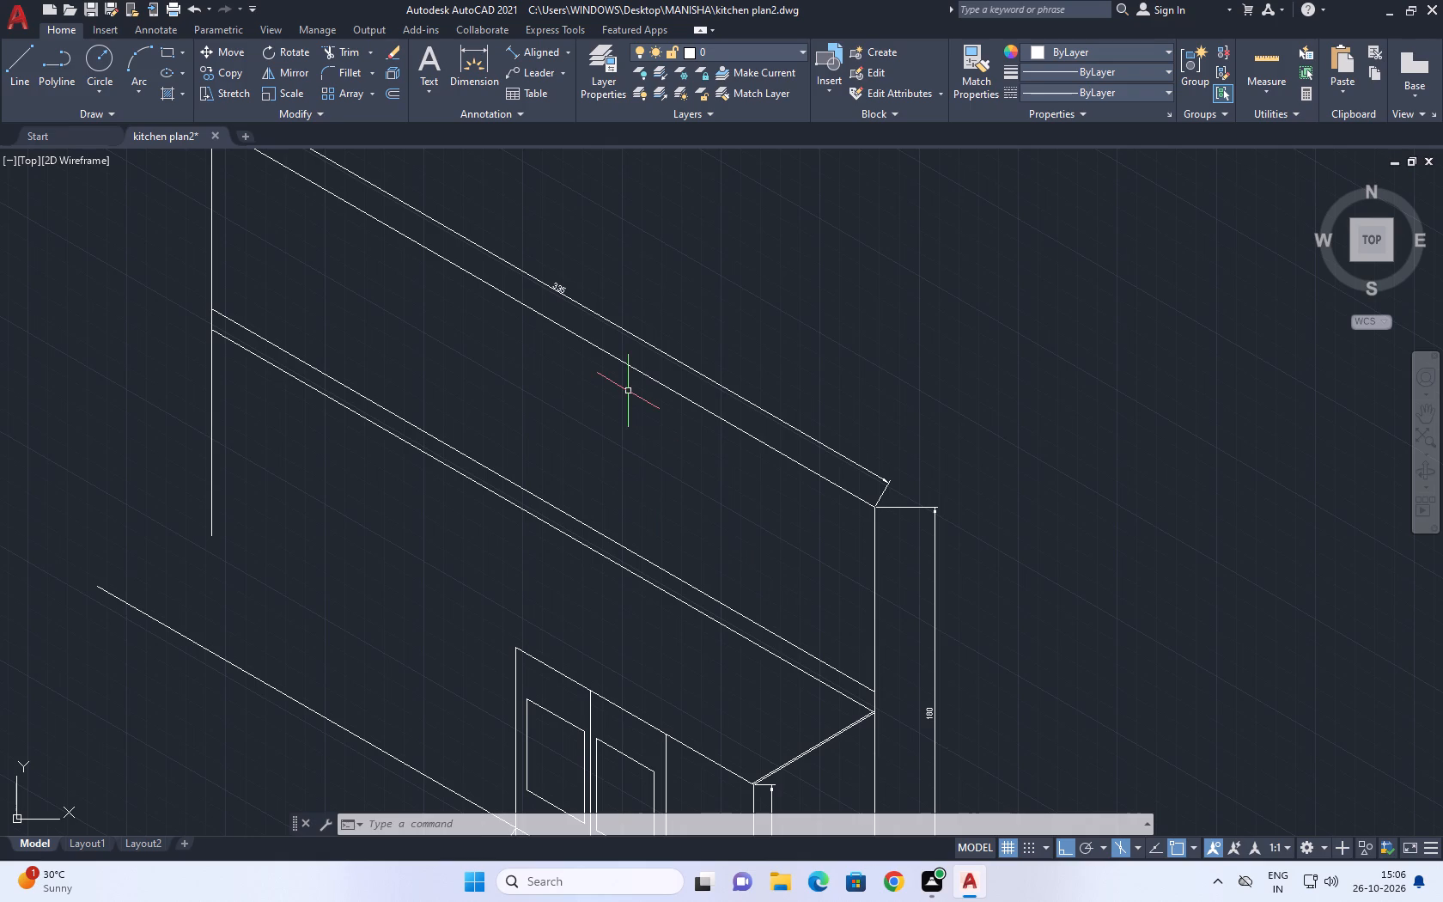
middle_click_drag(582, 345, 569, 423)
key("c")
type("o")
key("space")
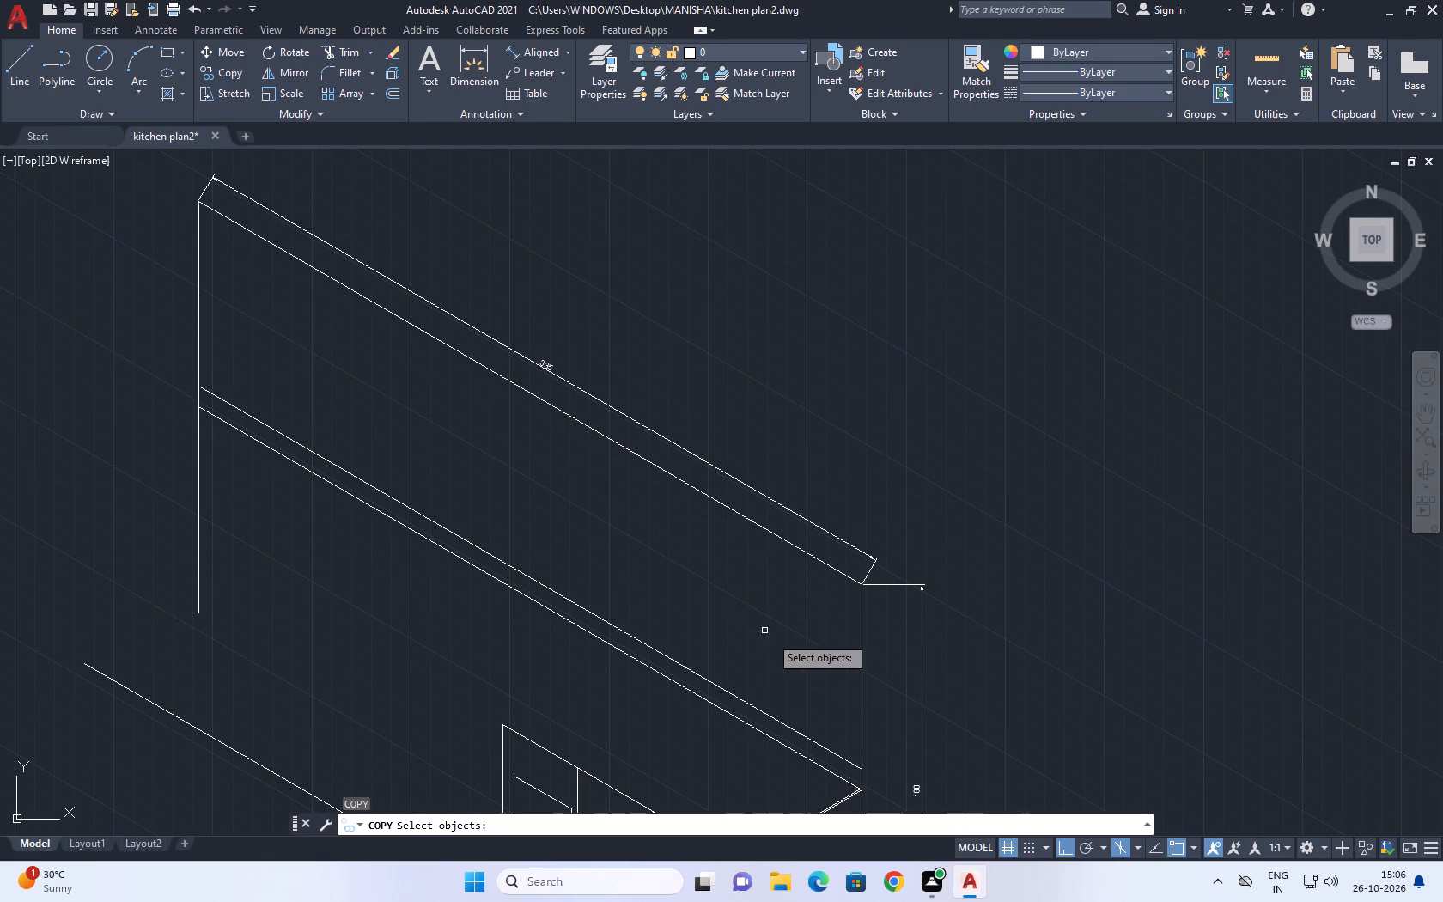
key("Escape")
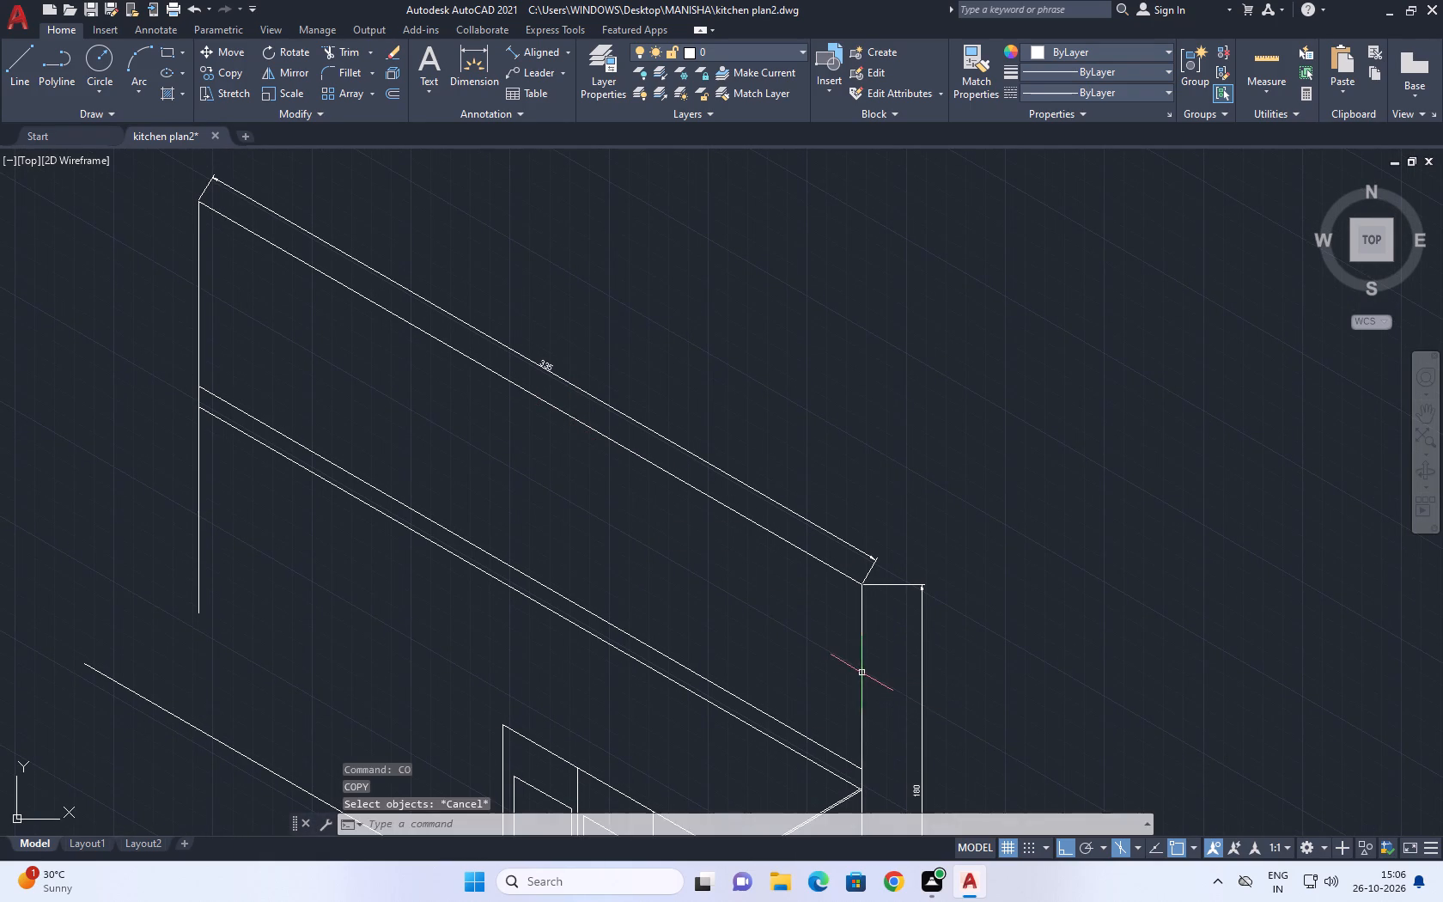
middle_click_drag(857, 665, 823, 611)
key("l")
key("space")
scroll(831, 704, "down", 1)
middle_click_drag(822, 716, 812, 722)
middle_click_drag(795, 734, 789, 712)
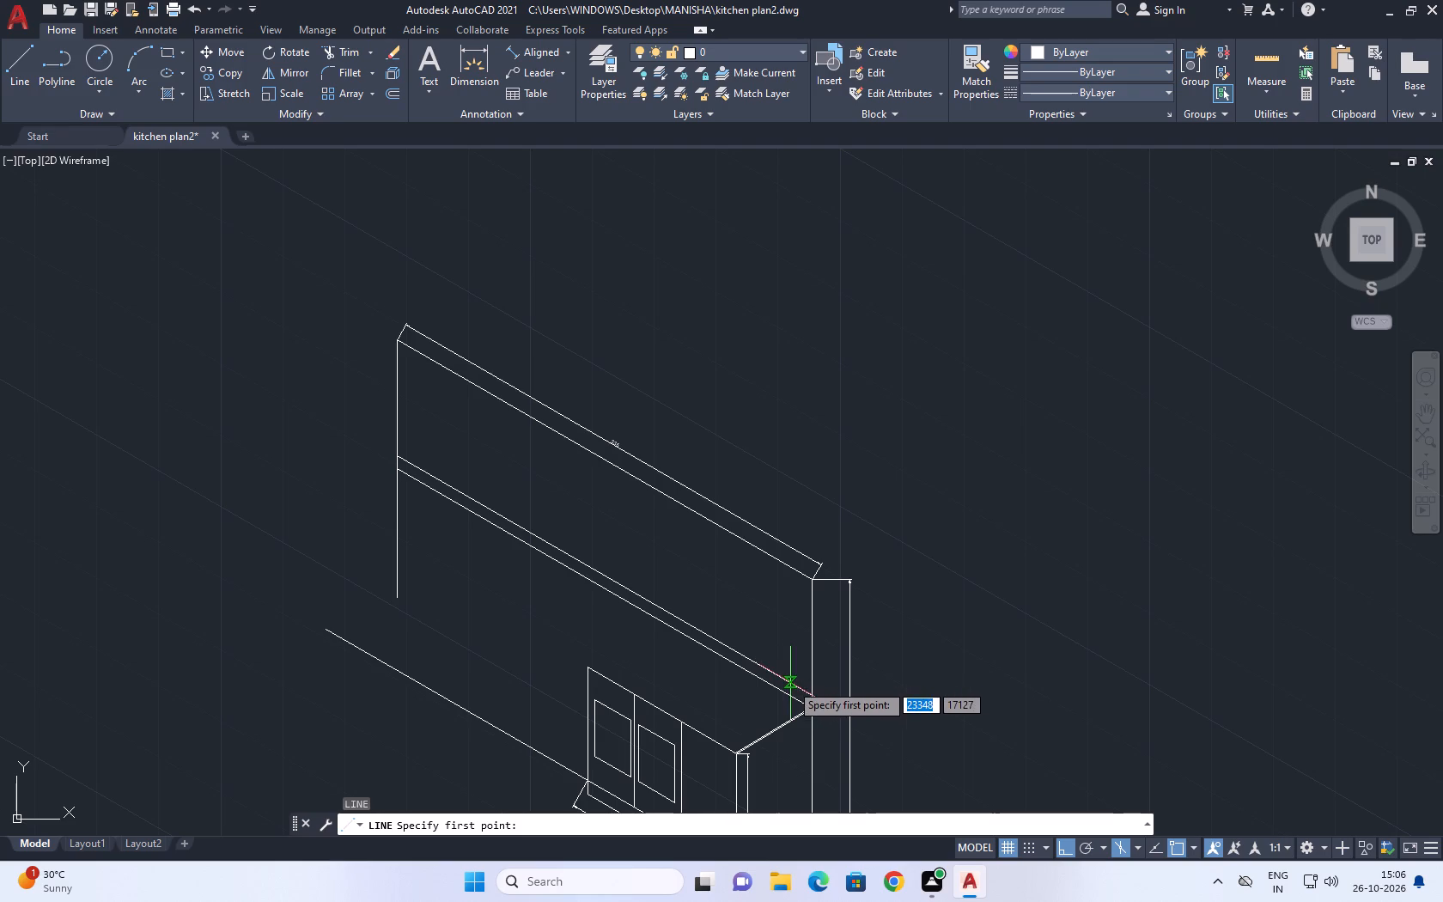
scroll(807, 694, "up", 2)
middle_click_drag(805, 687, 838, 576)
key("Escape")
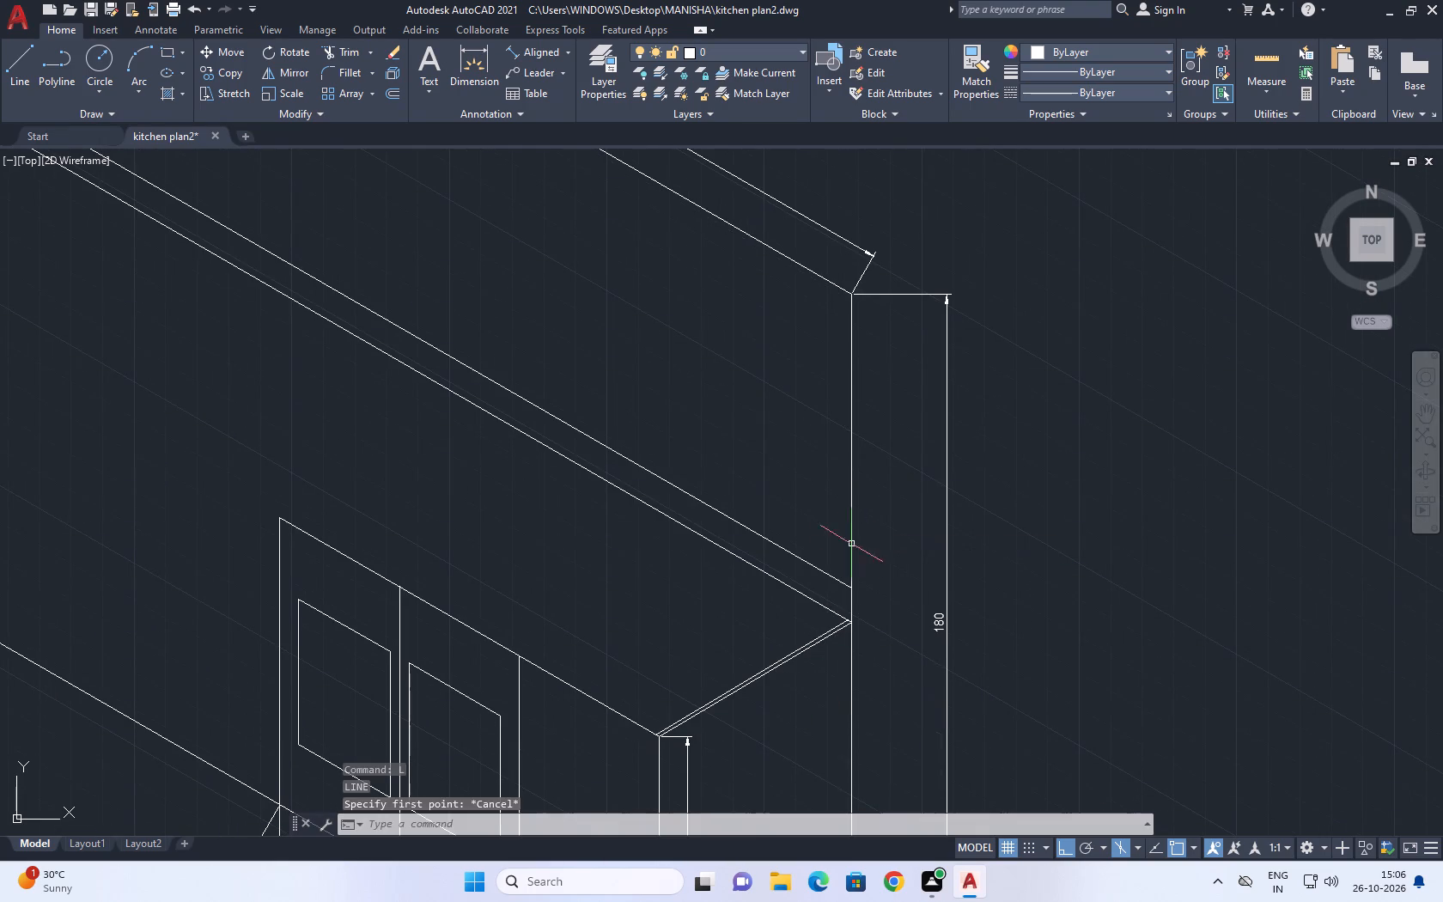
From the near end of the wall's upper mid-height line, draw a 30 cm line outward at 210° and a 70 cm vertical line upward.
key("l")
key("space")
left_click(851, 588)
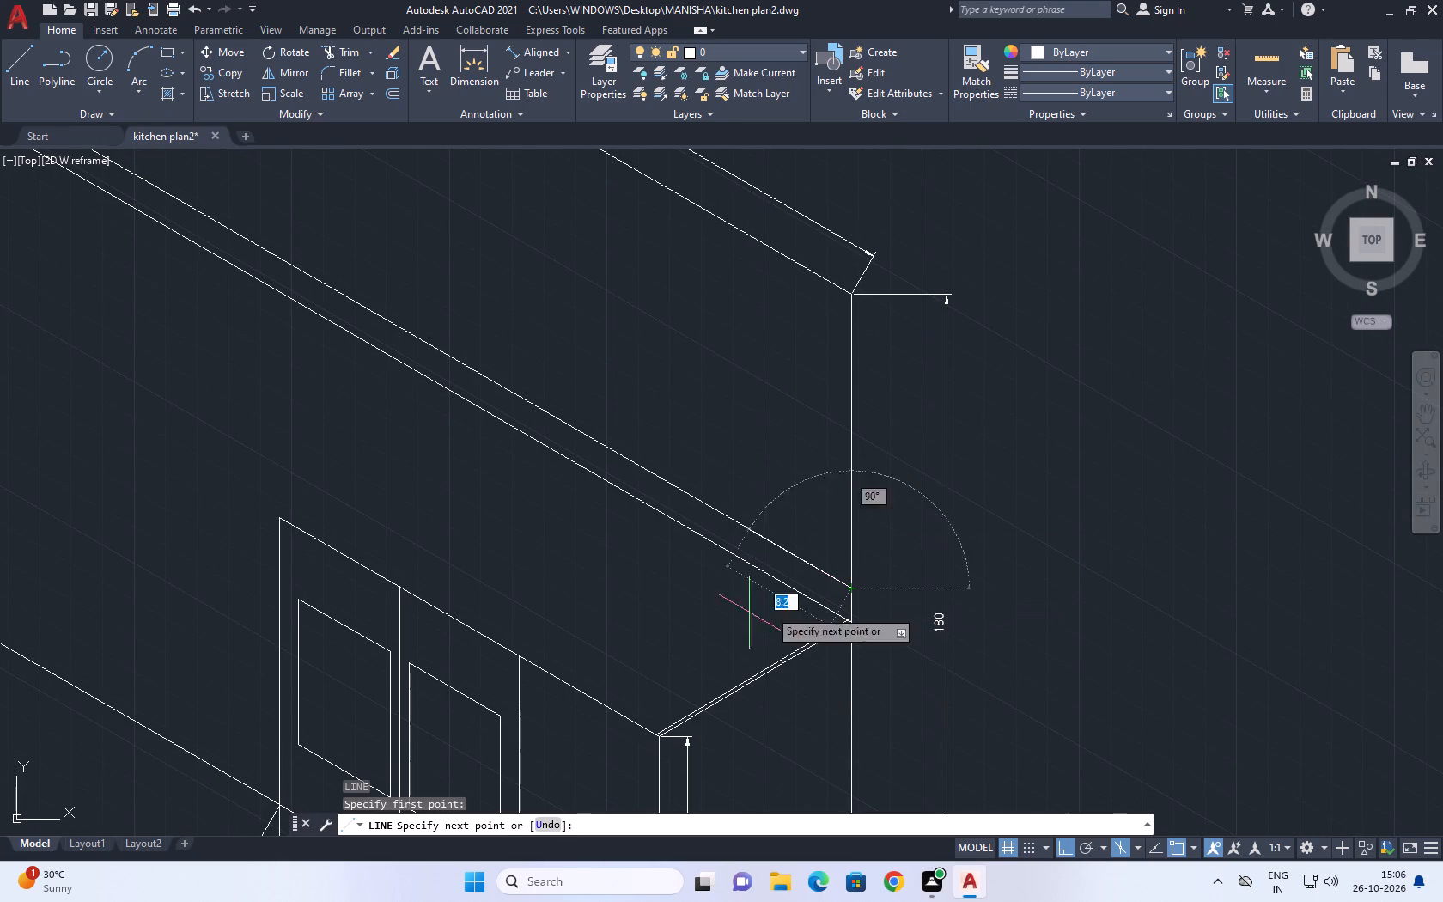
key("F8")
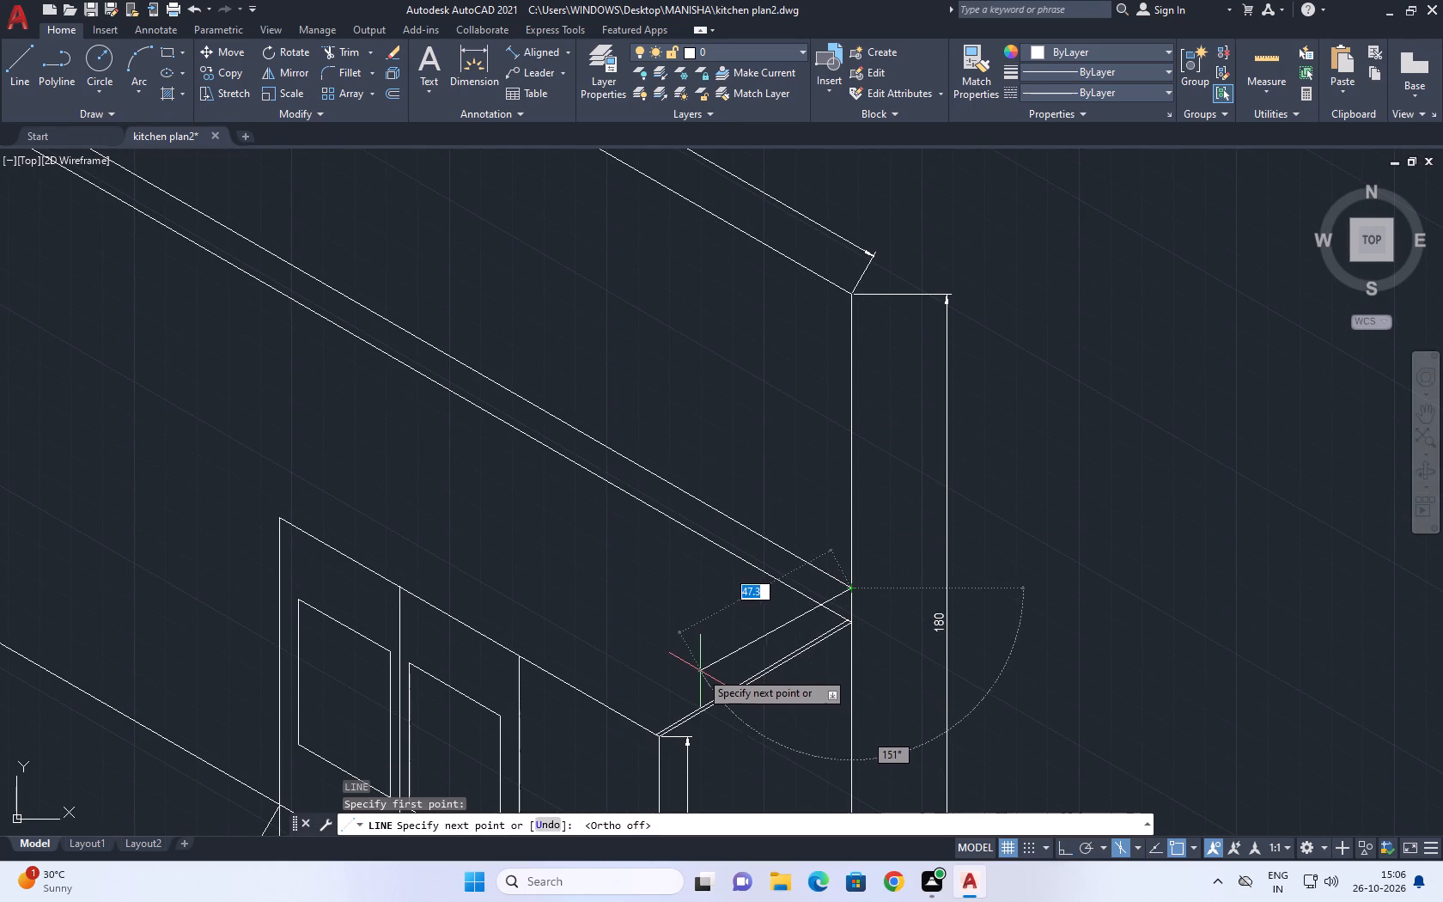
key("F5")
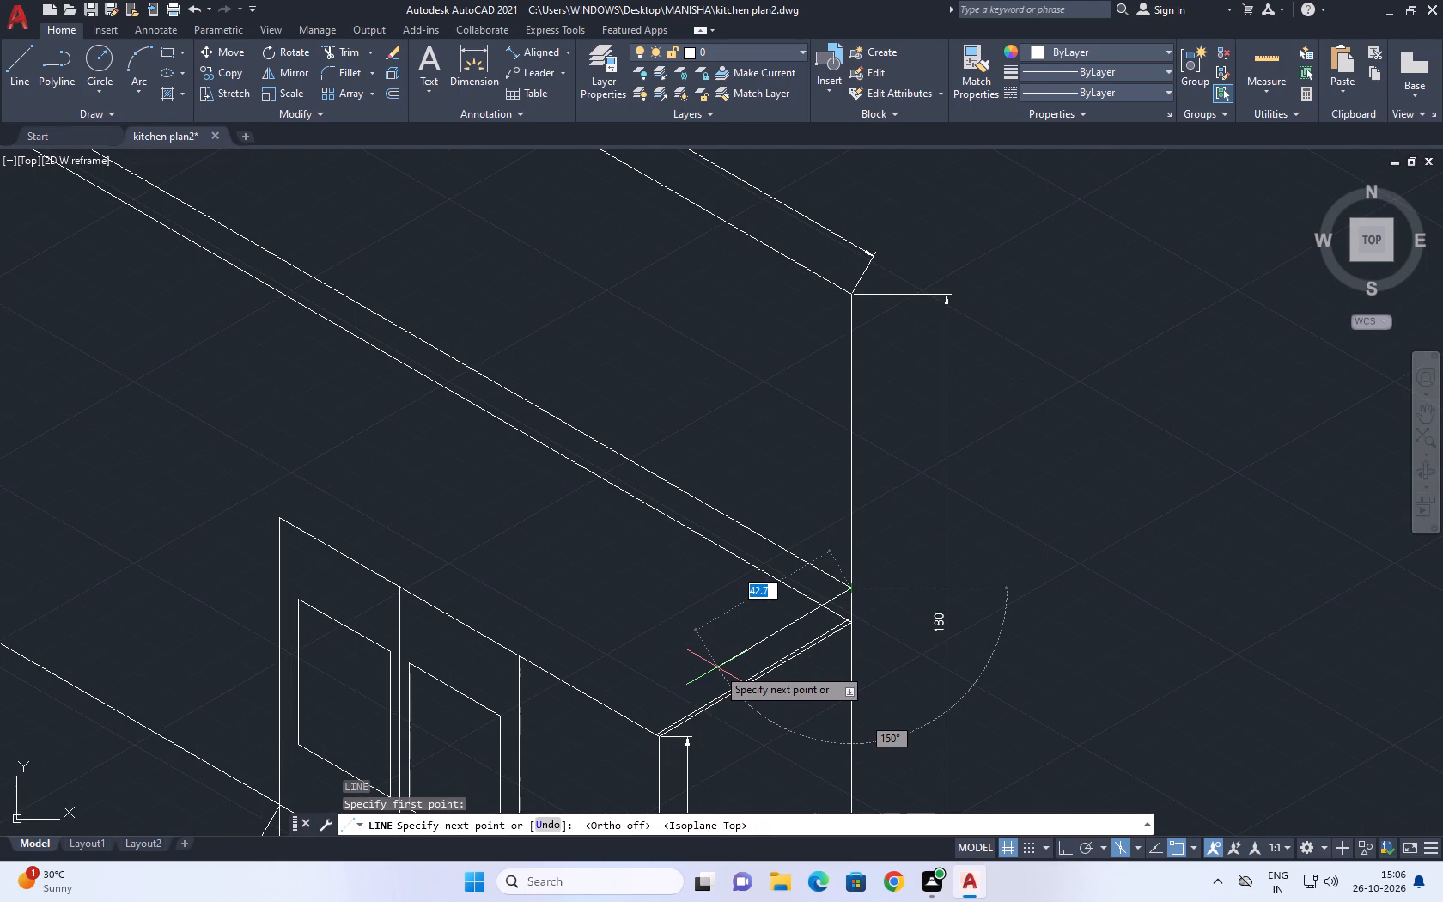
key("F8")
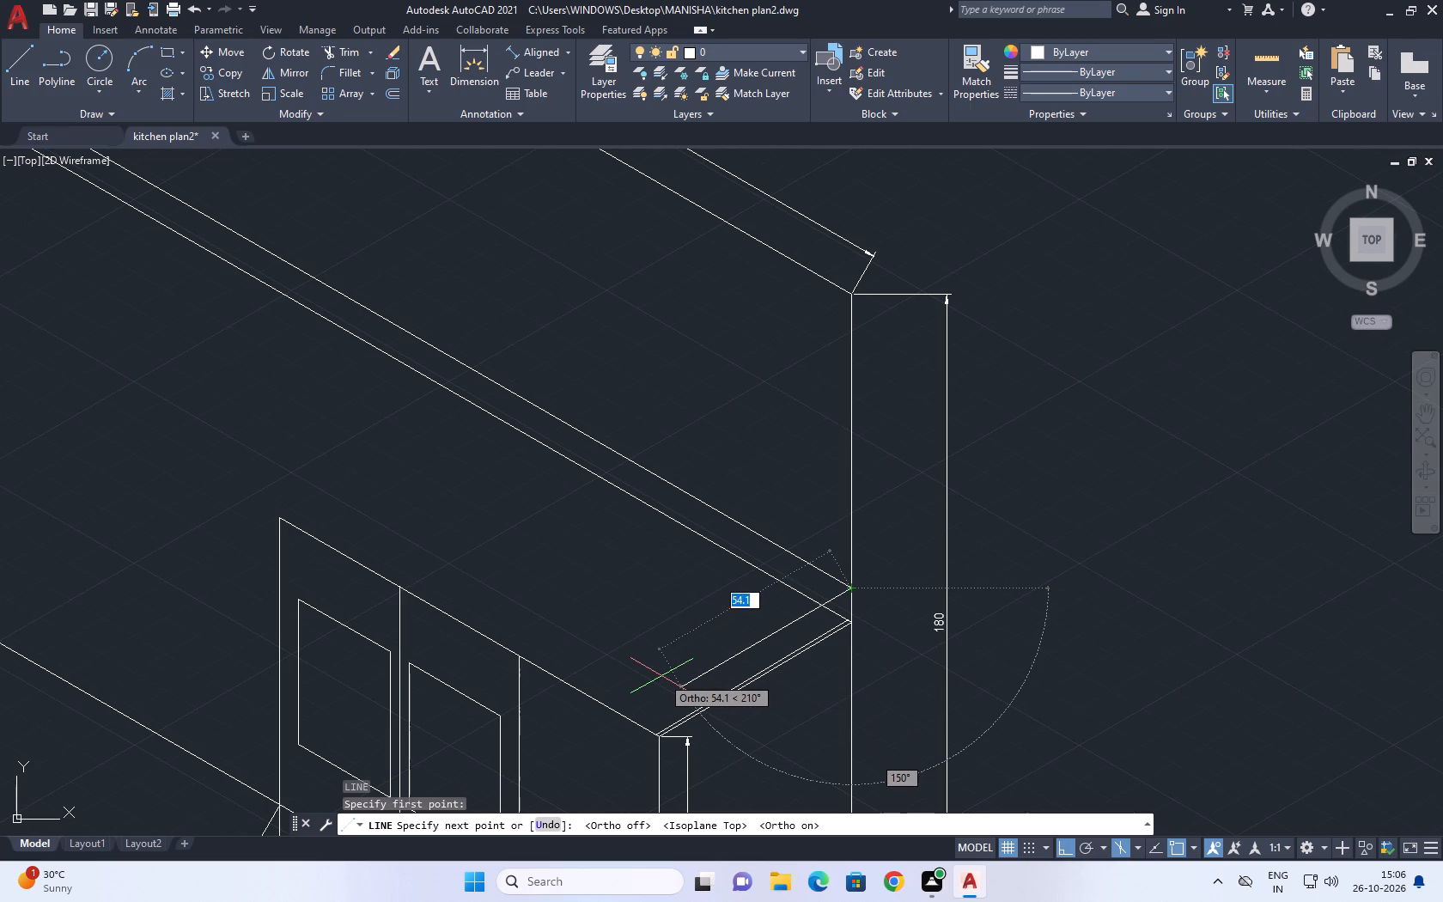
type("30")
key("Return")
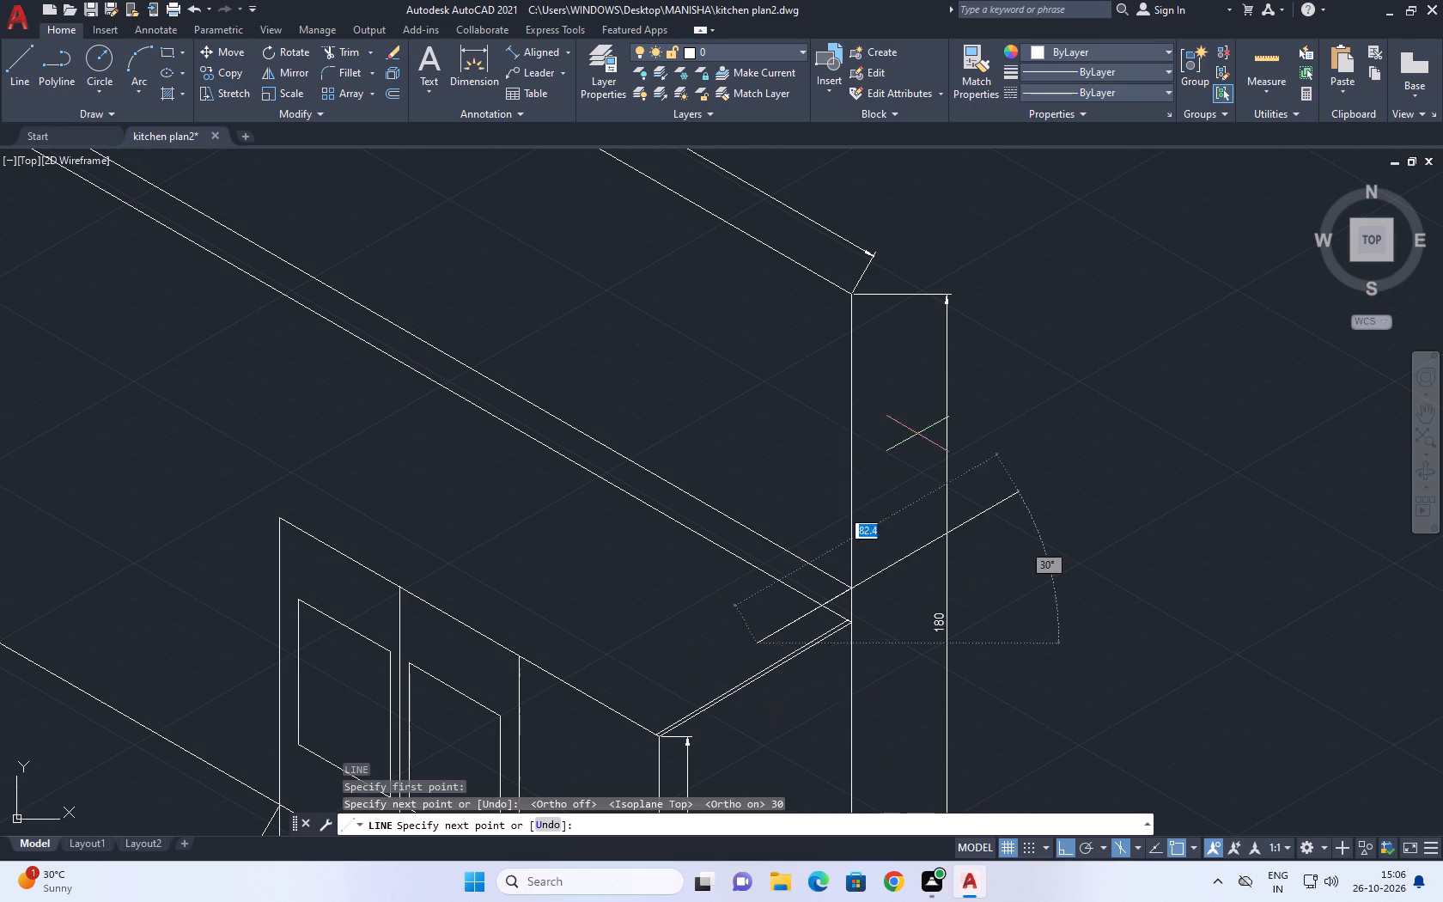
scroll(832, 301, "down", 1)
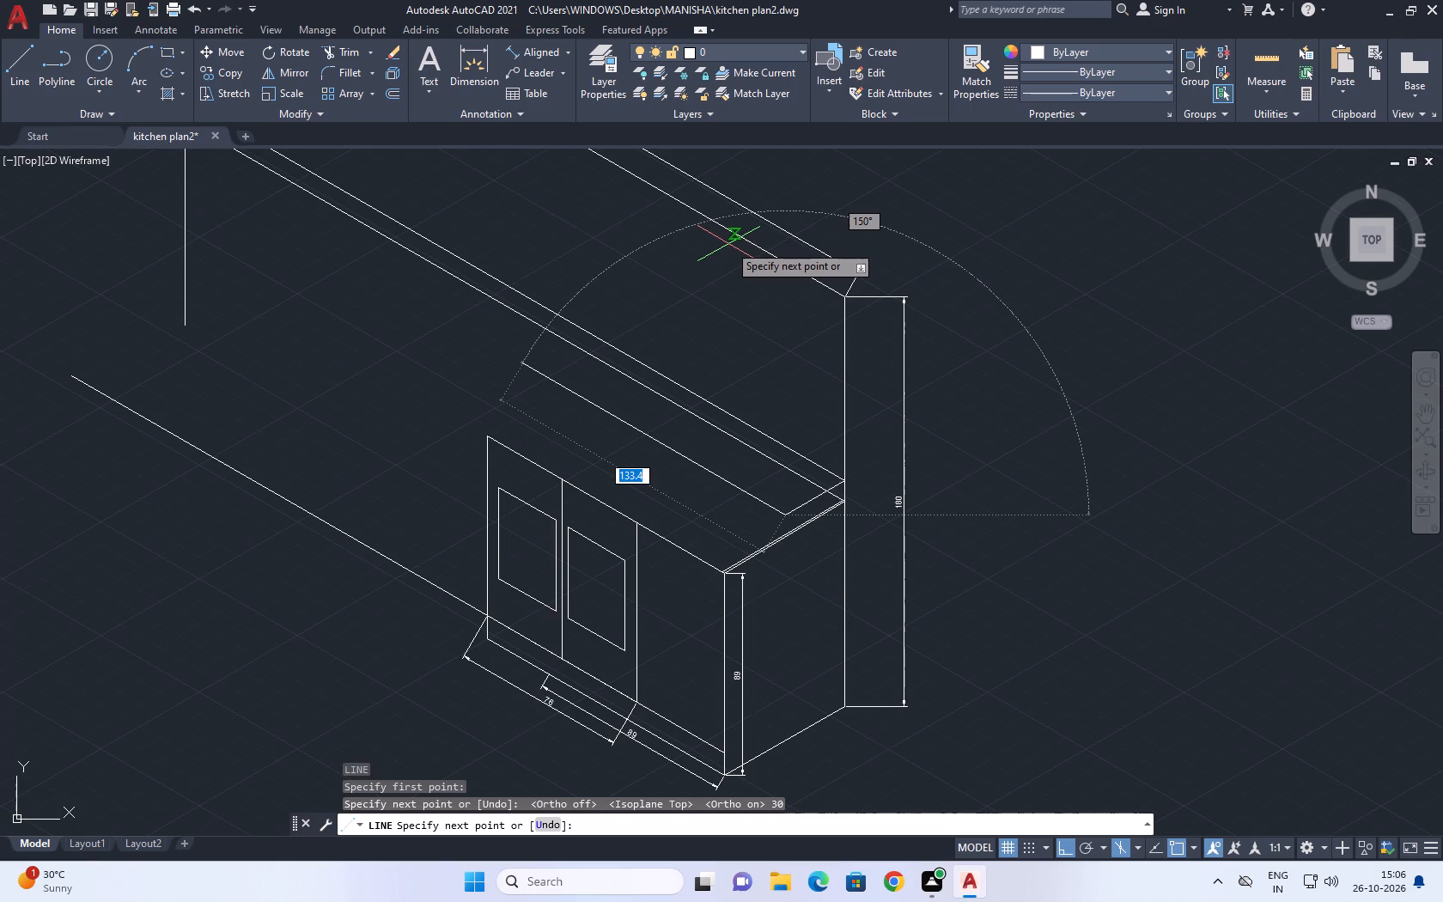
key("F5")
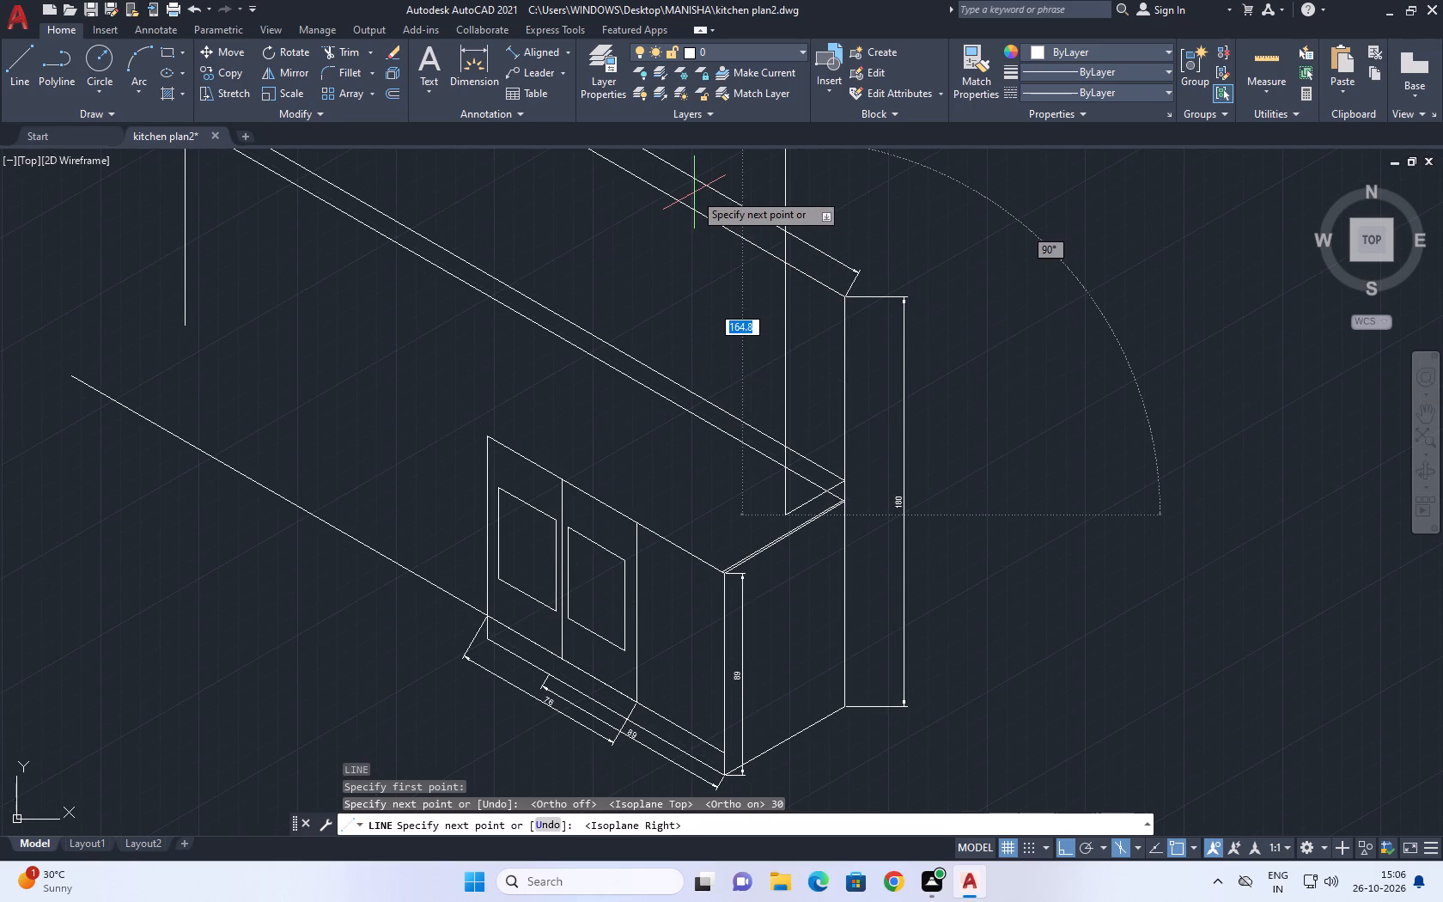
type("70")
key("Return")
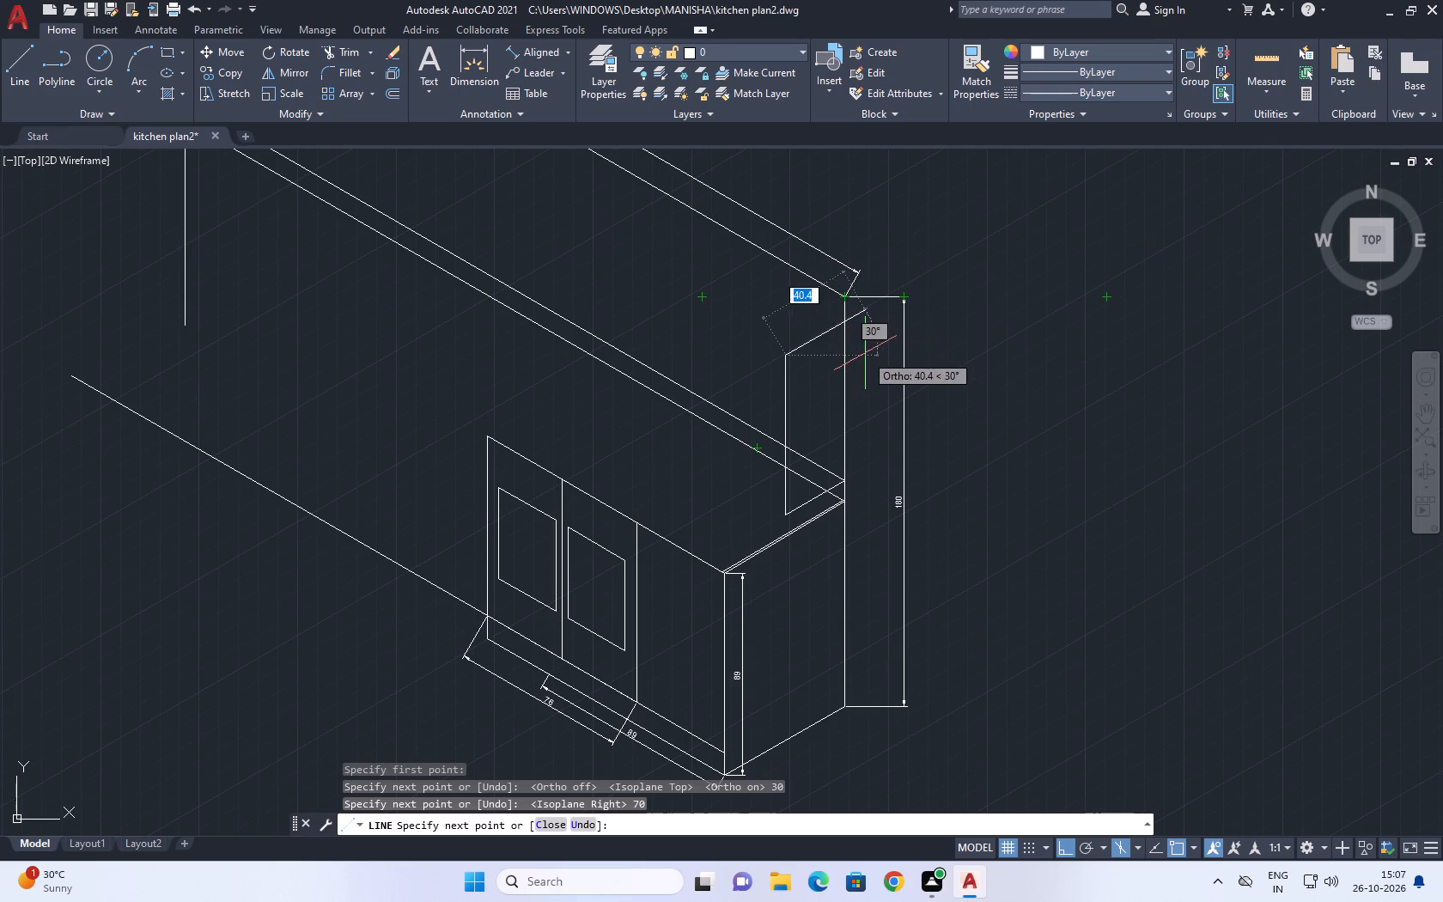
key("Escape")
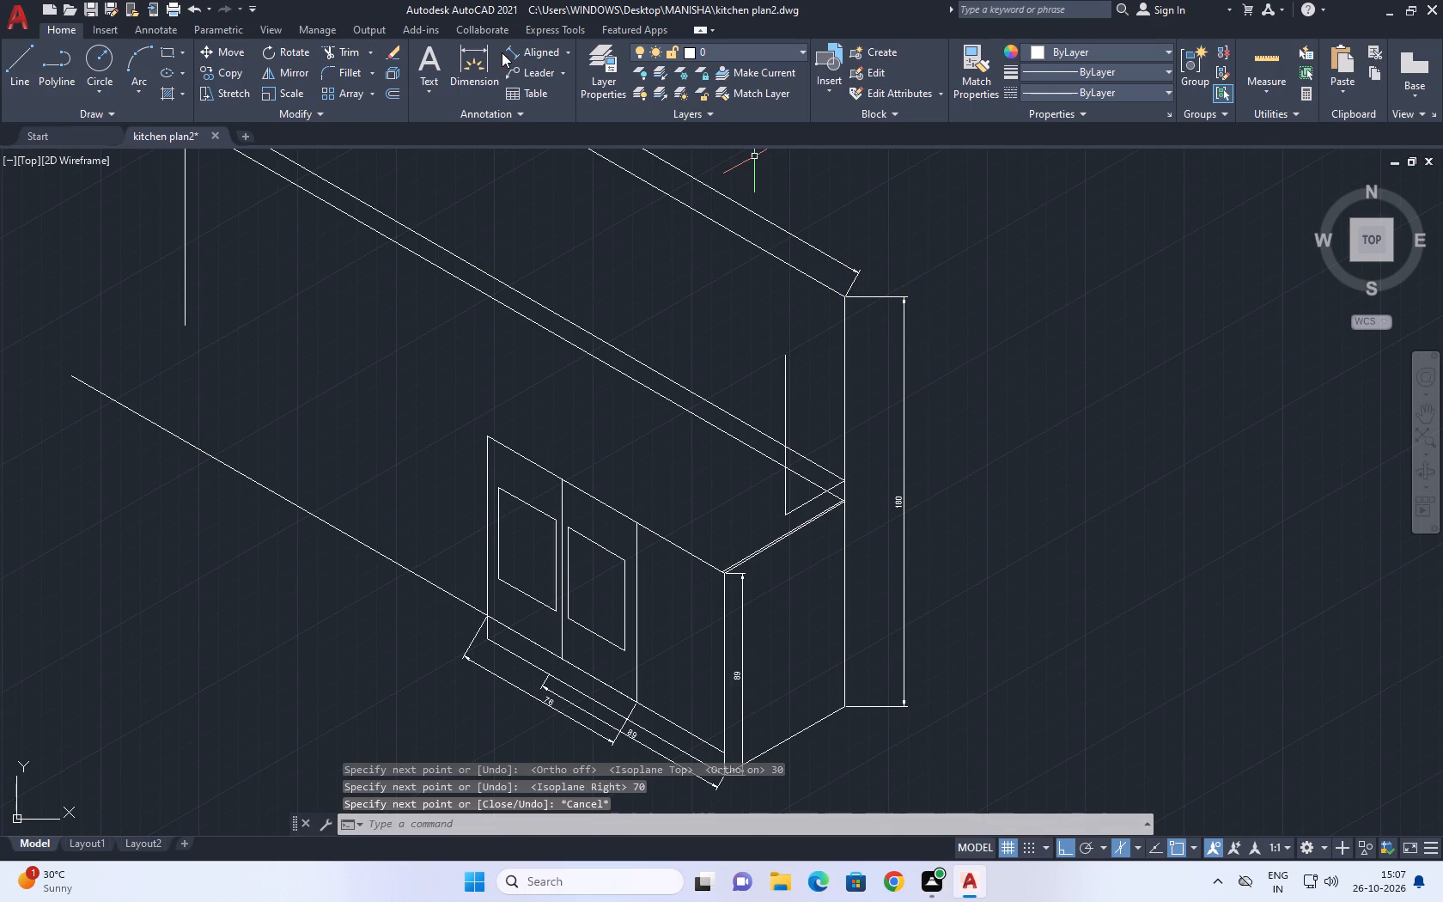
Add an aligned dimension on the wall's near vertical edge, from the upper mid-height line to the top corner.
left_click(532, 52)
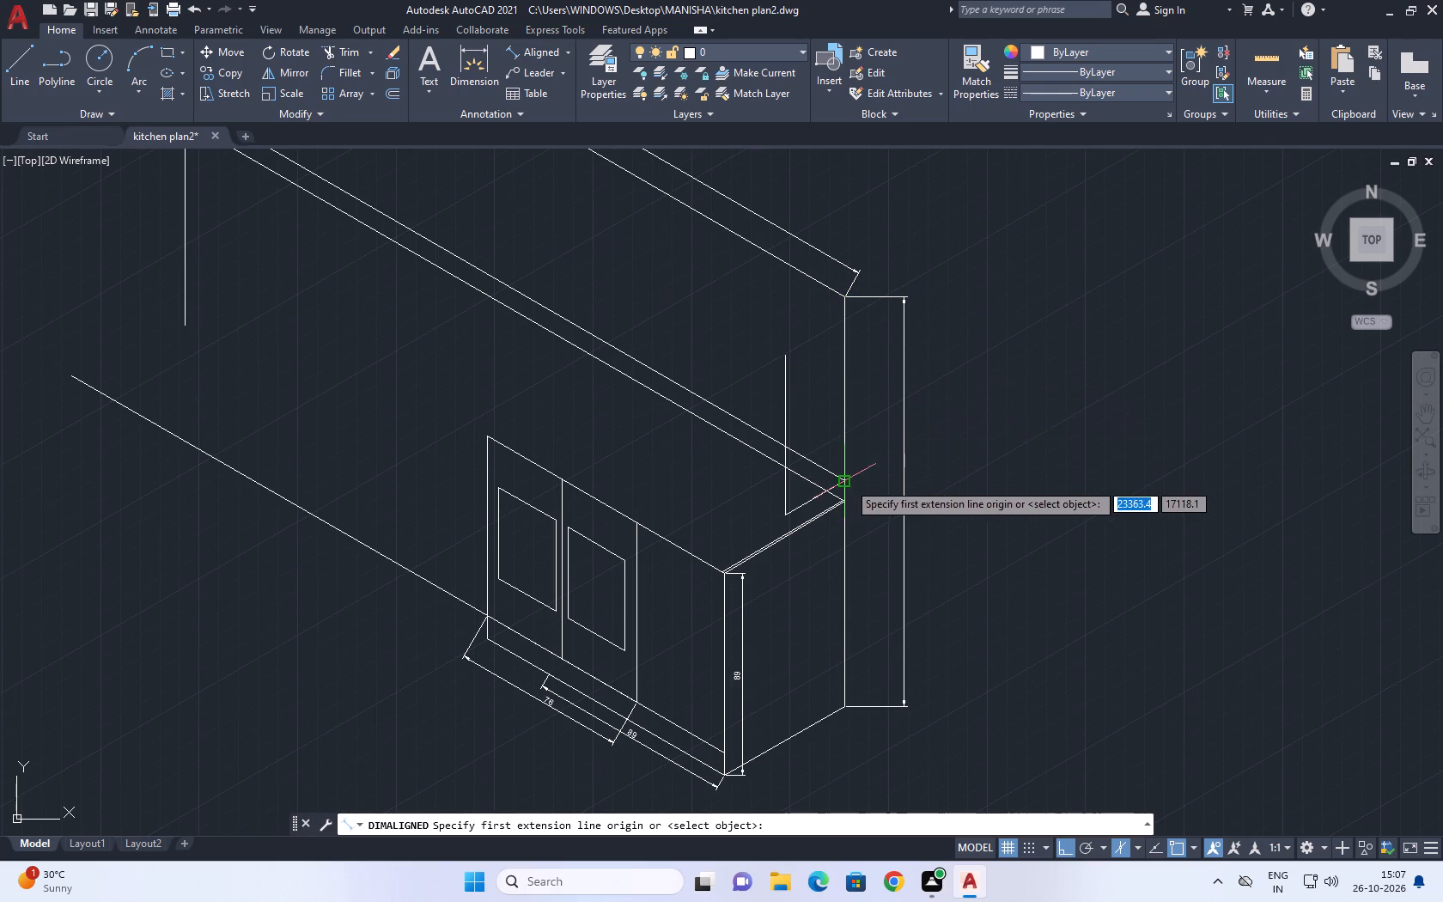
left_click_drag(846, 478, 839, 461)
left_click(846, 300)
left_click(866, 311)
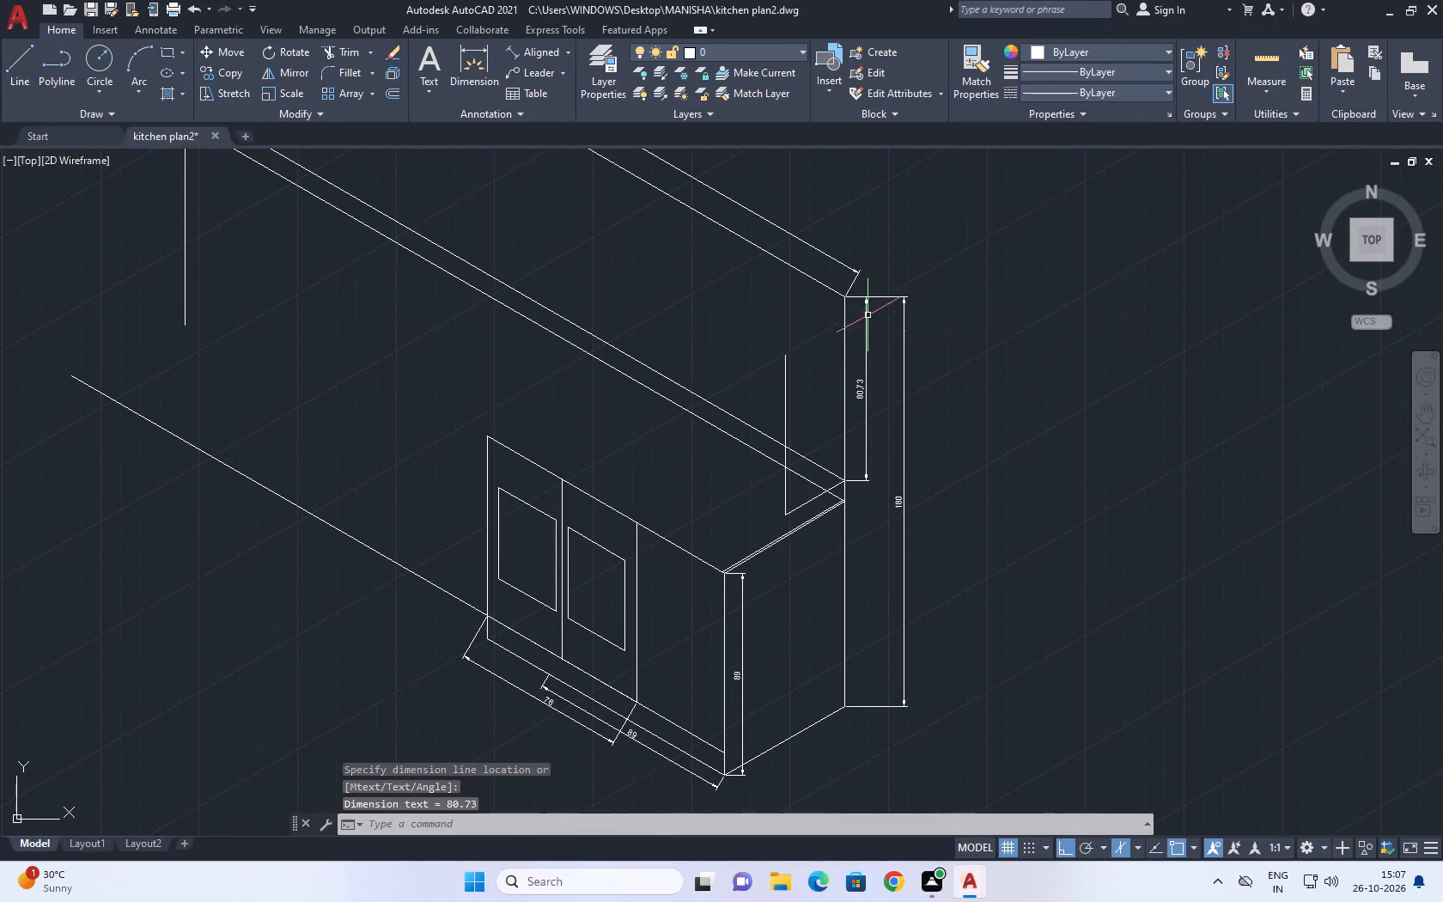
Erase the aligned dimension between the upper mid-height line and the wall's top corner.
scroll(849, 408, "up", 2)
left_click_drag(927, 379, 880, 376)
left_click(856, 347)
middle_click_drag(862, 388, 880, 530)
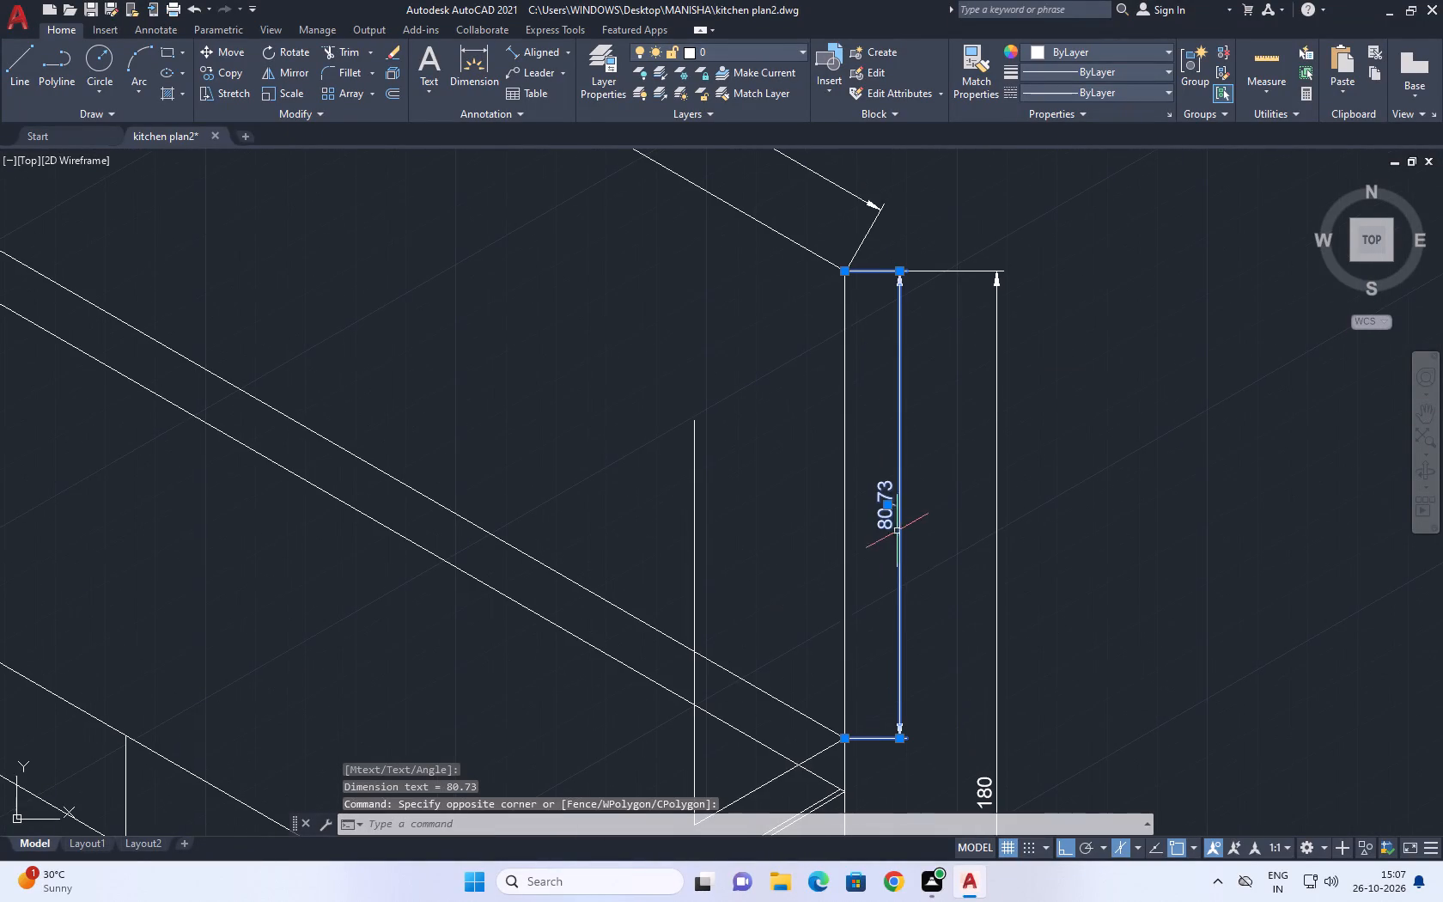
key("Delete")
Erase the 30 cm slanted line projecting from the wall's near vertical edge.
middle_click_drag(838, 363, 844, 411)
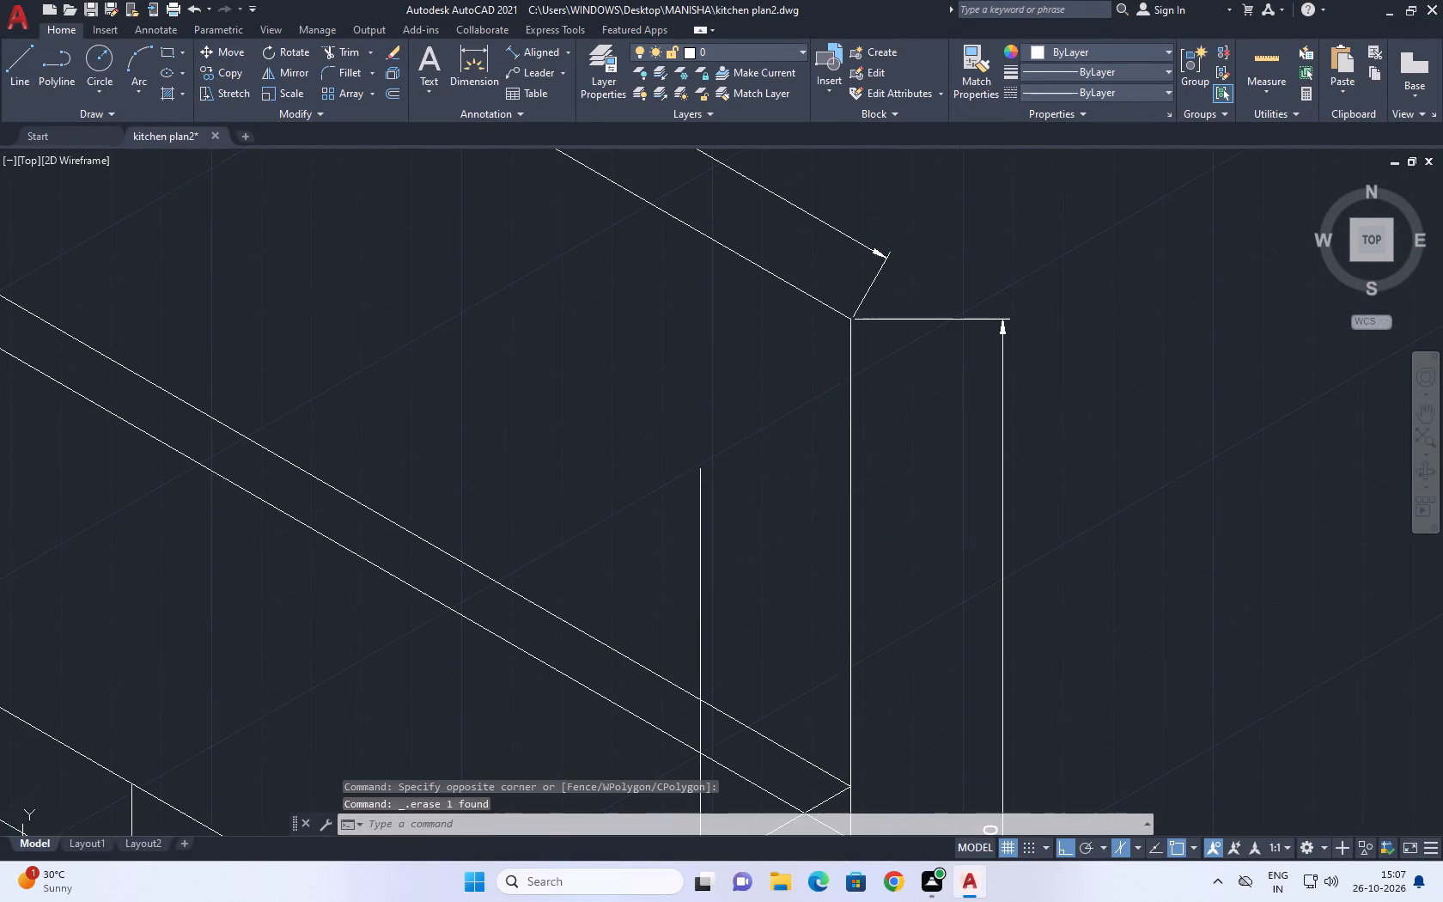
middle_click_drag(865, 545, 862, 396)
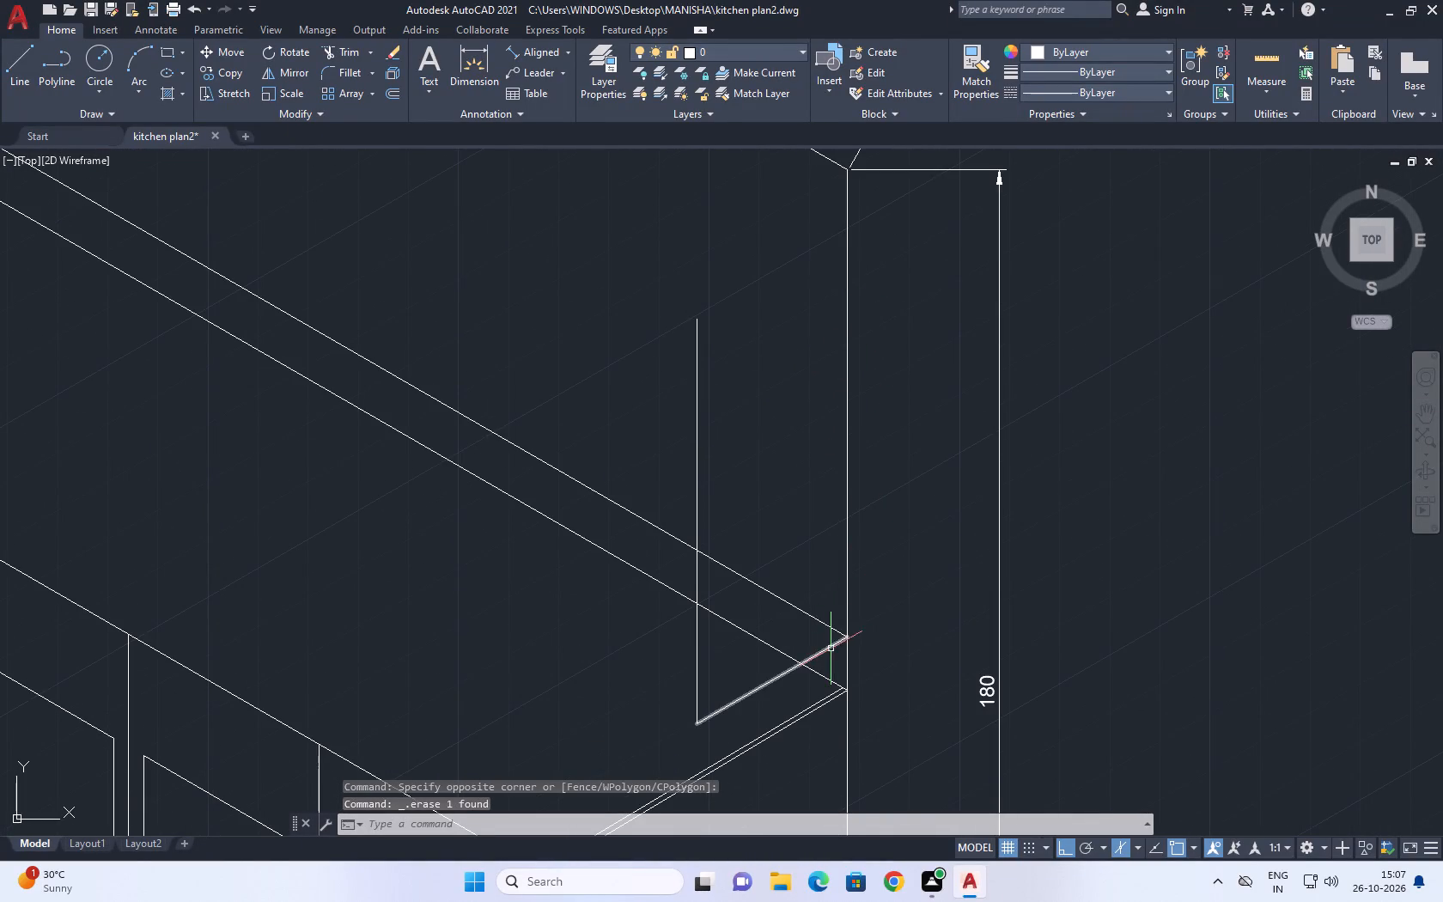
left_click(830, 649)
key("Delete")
Erase the upper of the two parallel mid-height lines running along the wall.
left_click(839, 623)
left_click(818, 620)
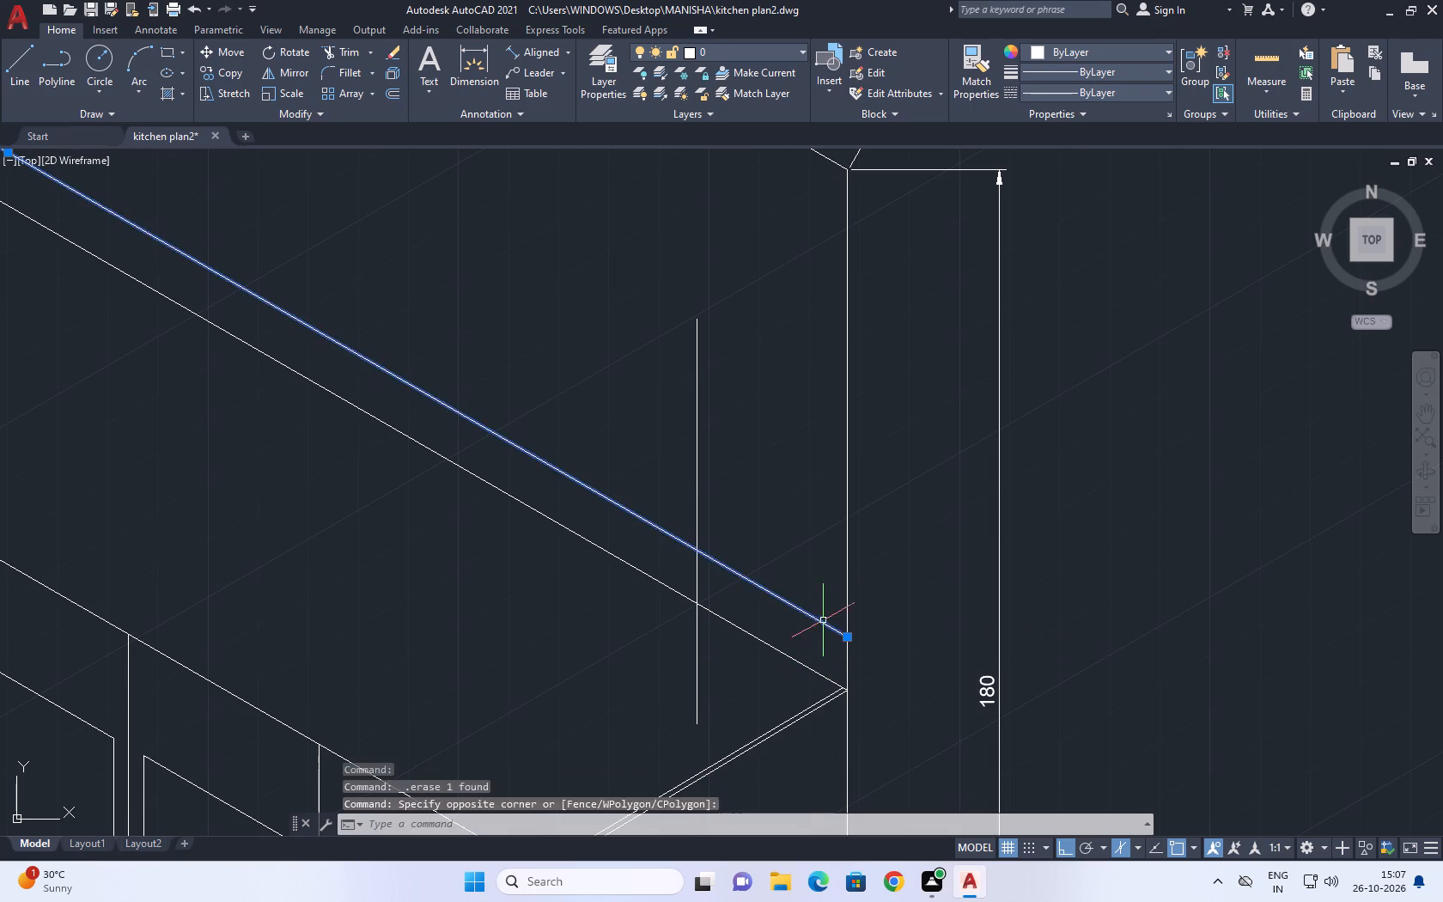
key("Delete")
Copy the wall's top edge line 70 cm straight down from its near corner.
middle_click_drag(849, 454, 864, 520)
scroll(866, 521, "down", 3)
left_click(839, 431)
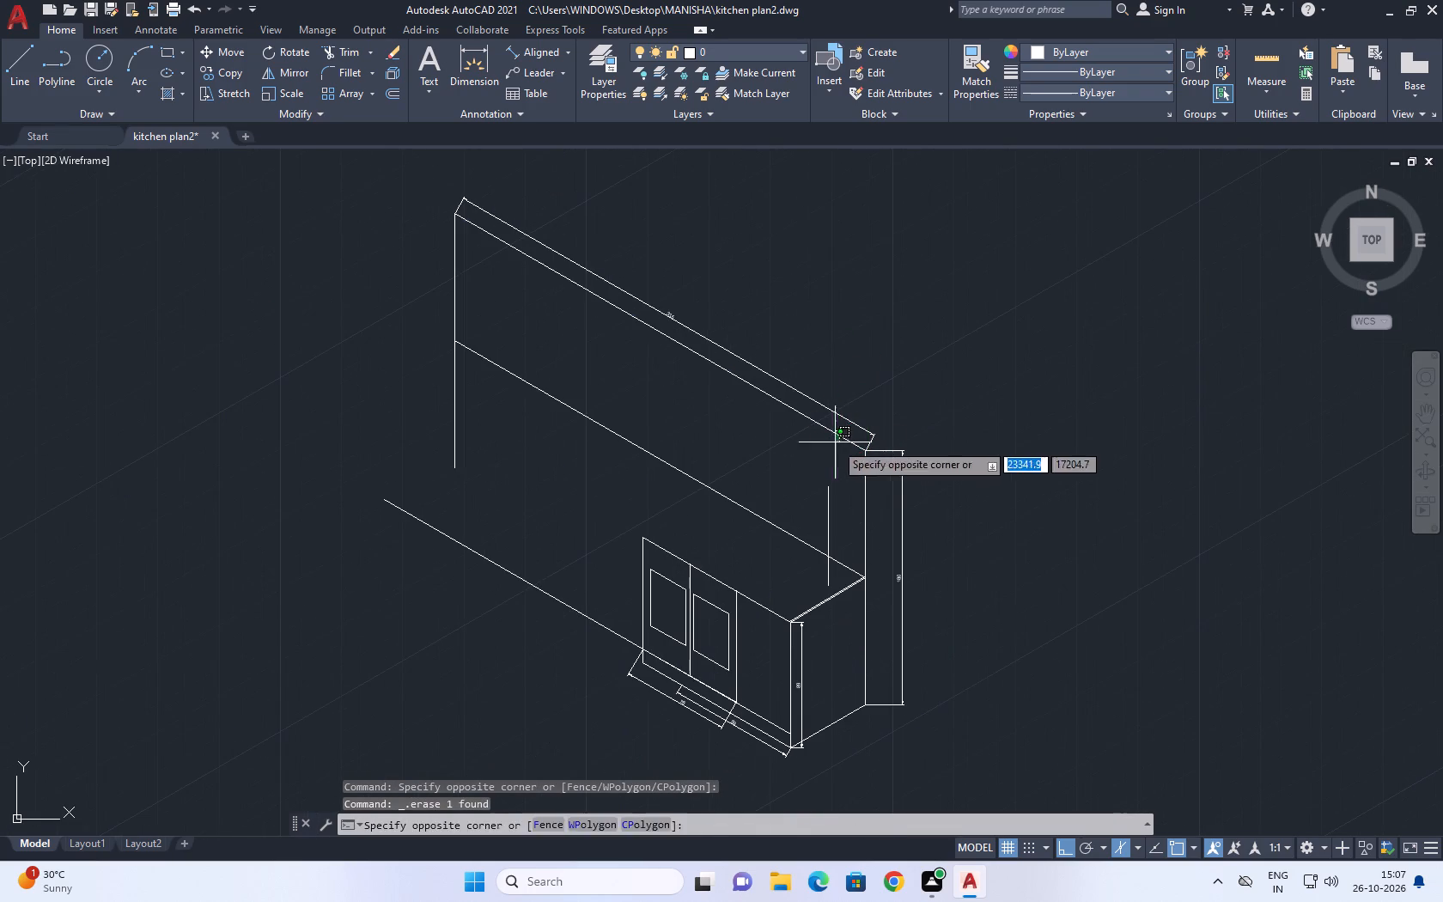
left_click(834, 445)
type("co")
key("space")
scroll(846, 452, "up", 2)
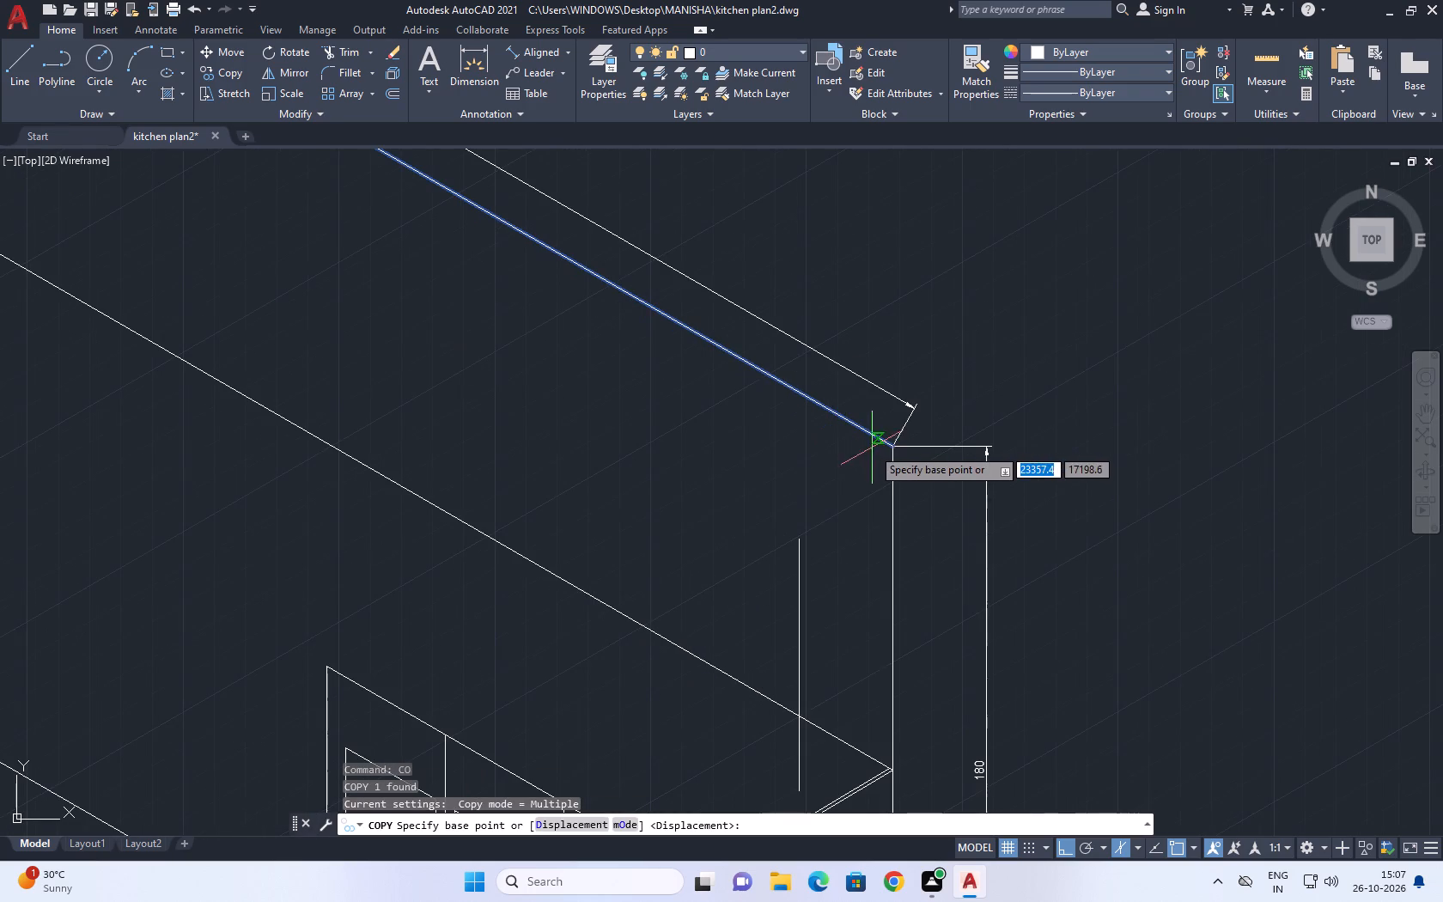
left_click(895, 448)
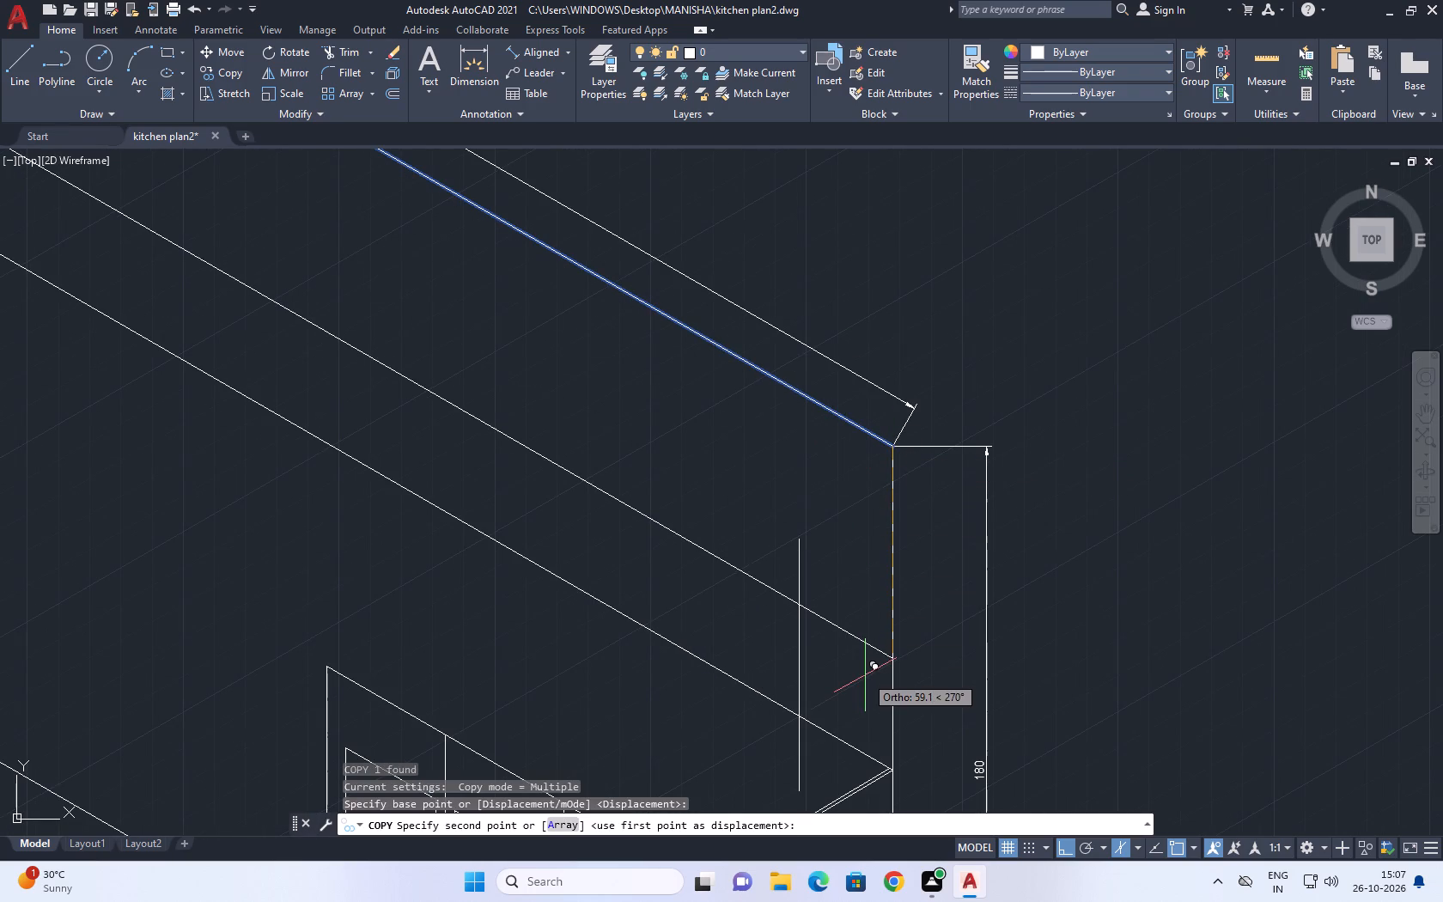
type("70")
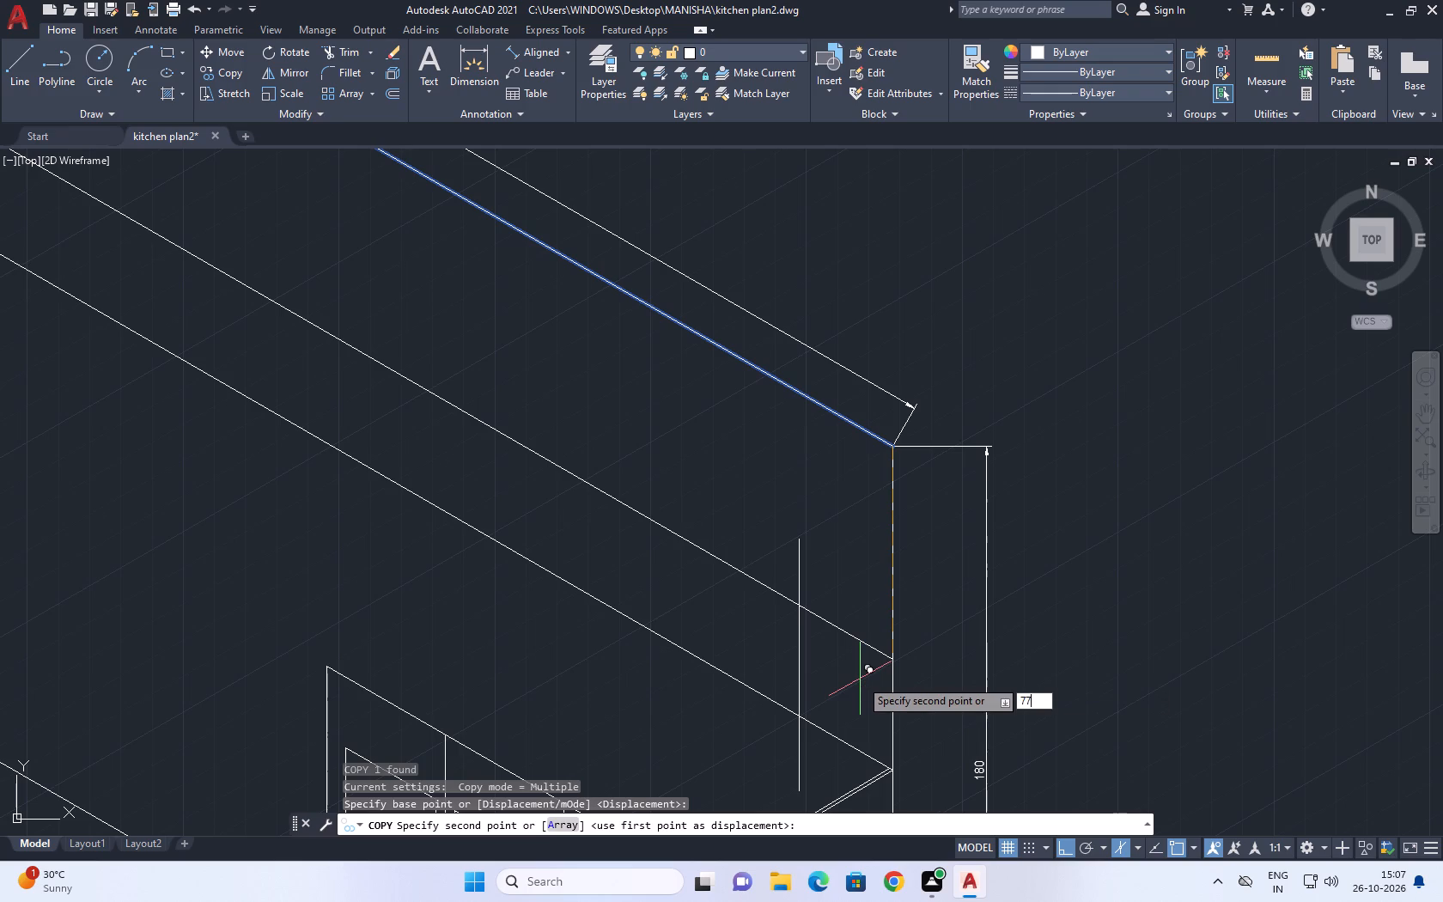
key("BackSpace")
key("BackSpace")
key("0")
key("Return")
key("Escape")
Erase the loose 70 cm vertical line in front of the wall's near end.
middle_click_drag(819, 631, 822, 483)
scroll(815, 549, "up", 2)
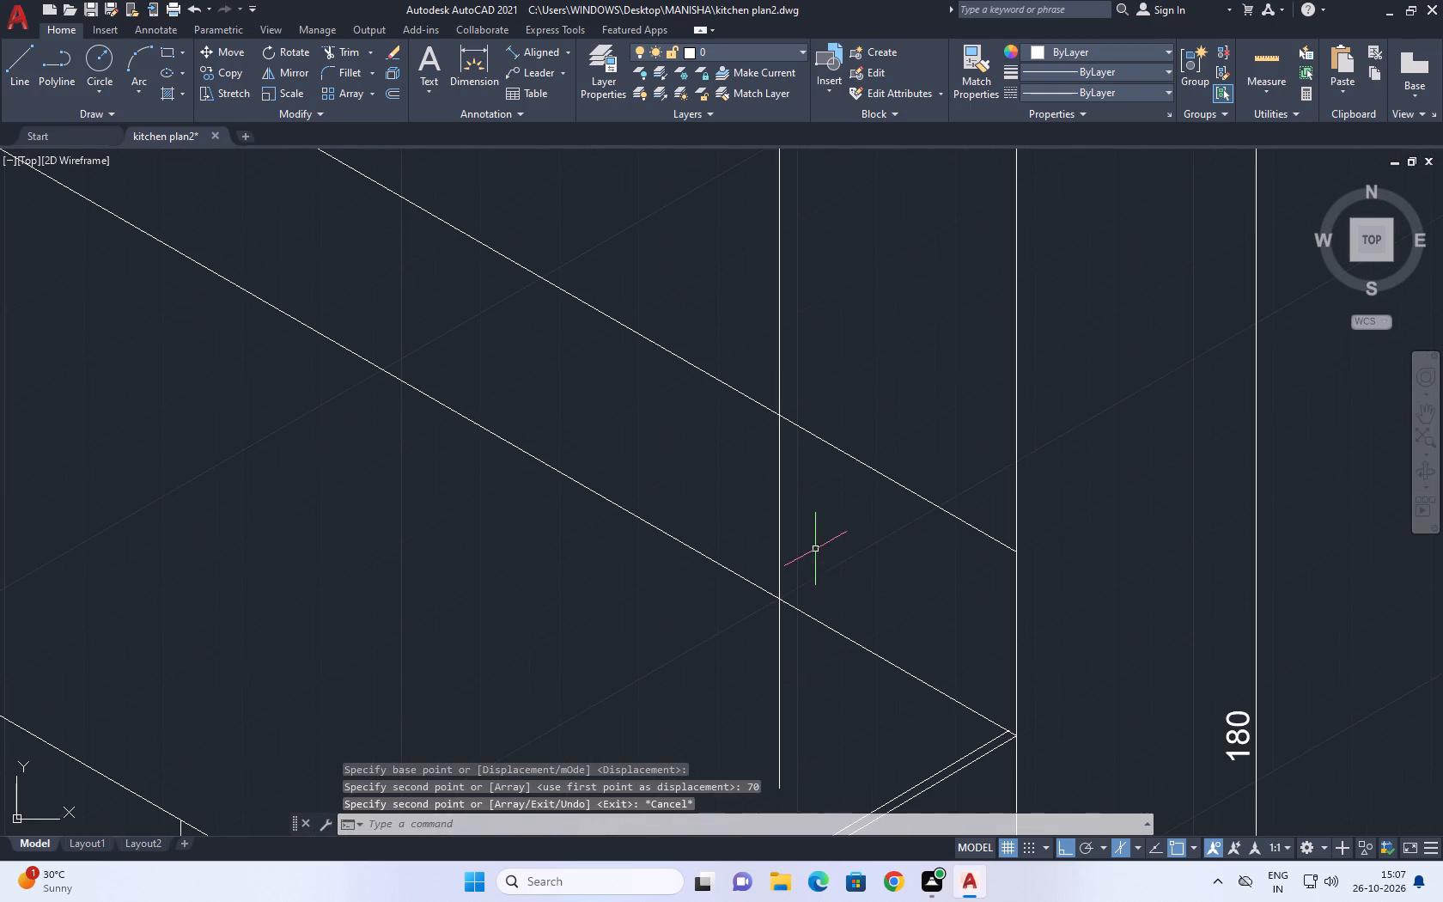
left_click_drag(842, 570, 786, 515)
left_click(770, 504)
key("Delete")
Draw a vertical line from the near end of the copied wall line up to the wall's top corner.
scroll(847, 535, "down", 1)
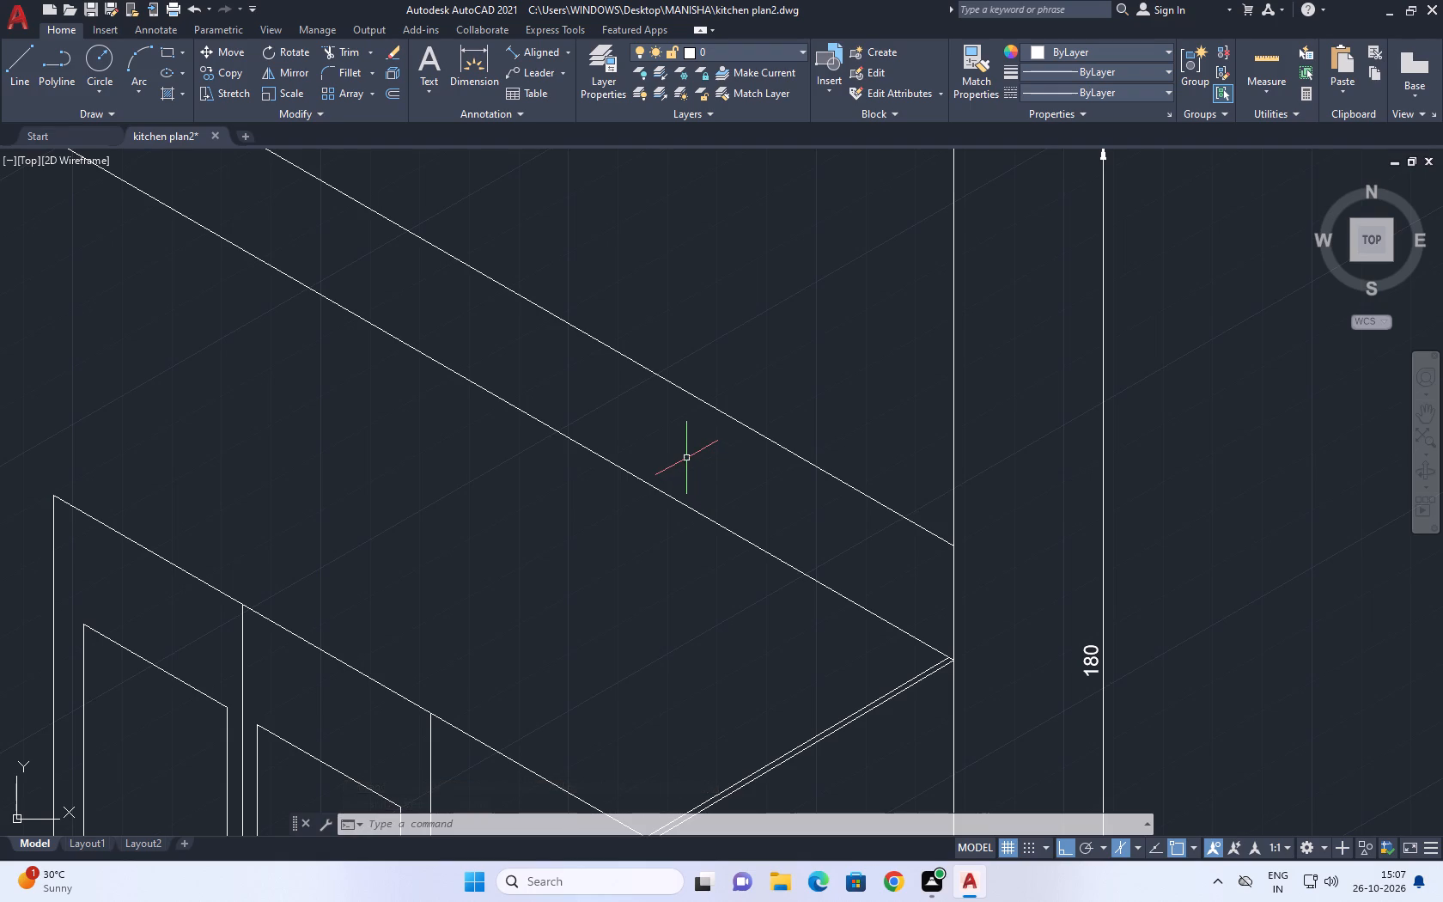
scroll(987, 301, "down", 3)
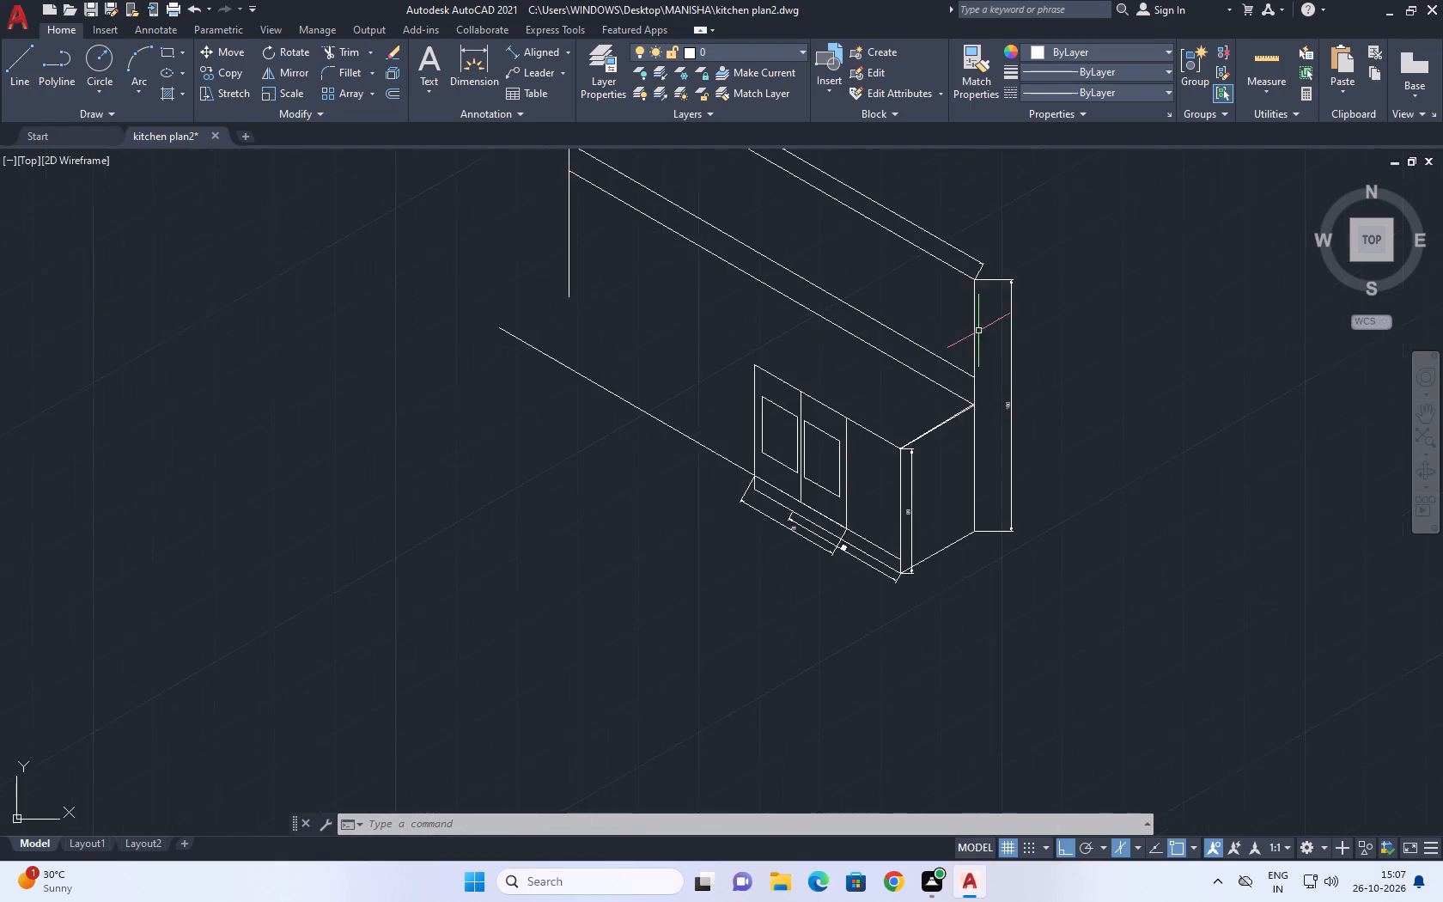
middle_click_drag(920, 270, 878, 349)
scroll(934, 465, "up", 3)
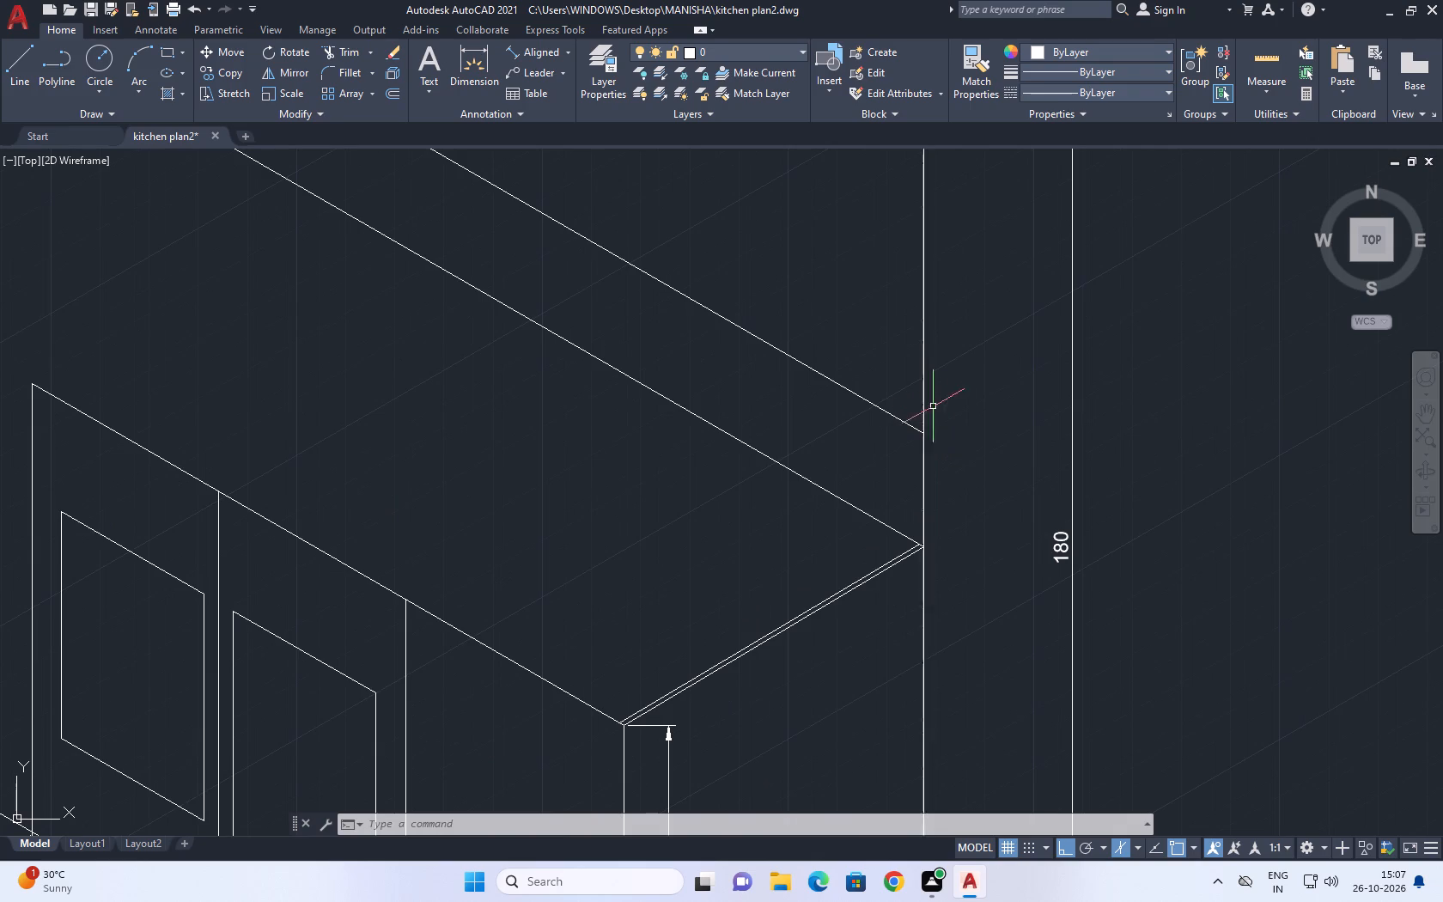
middle_click_drag(935, 408, 826, 597)
type("l")
key("space")
left_click(813, 623)
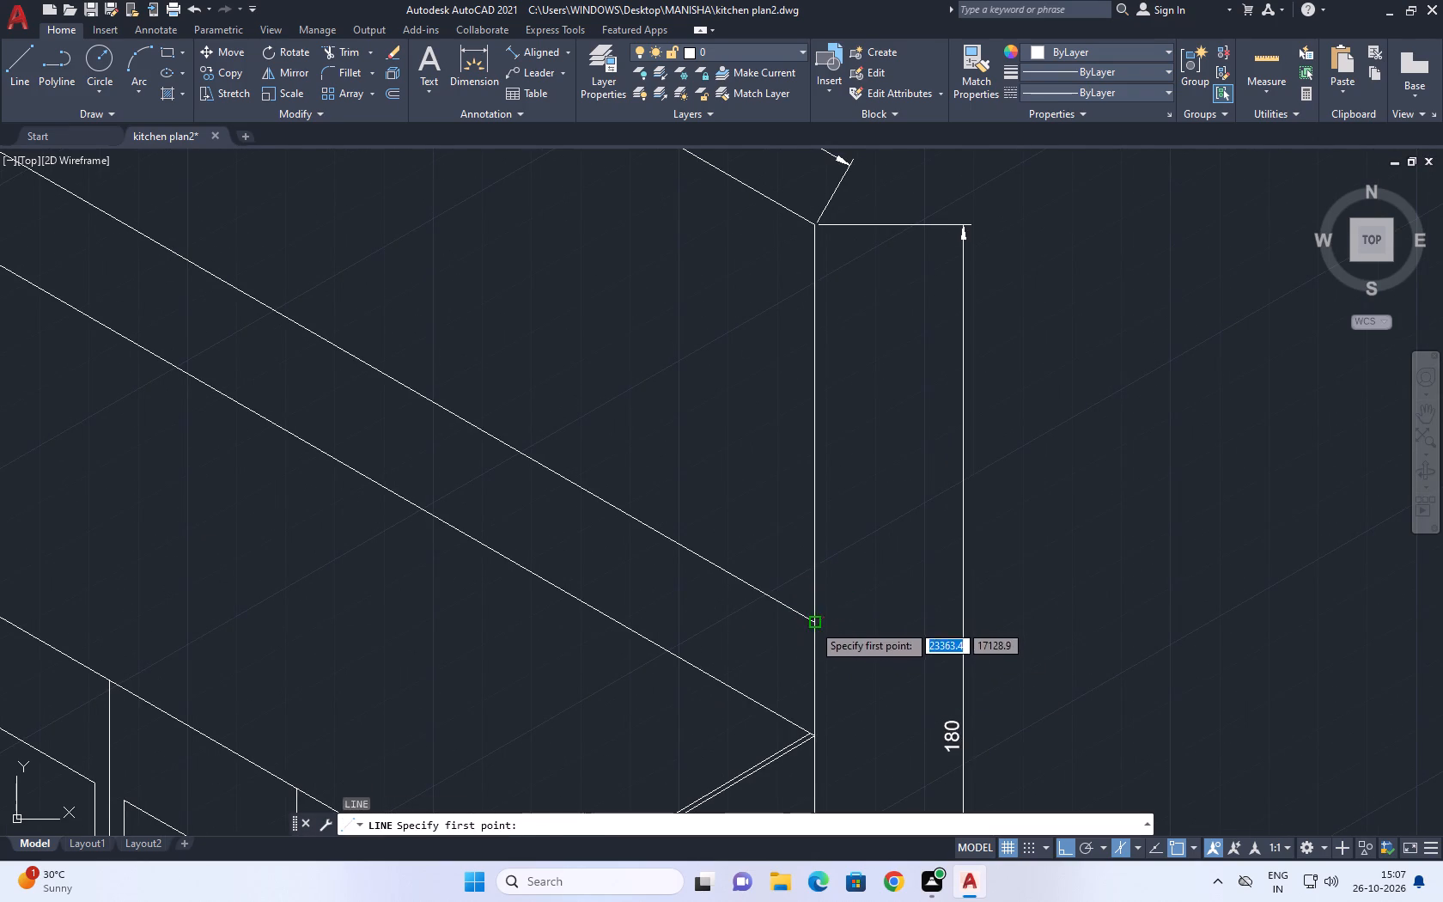
left_click(815, 222)
key("Escape")
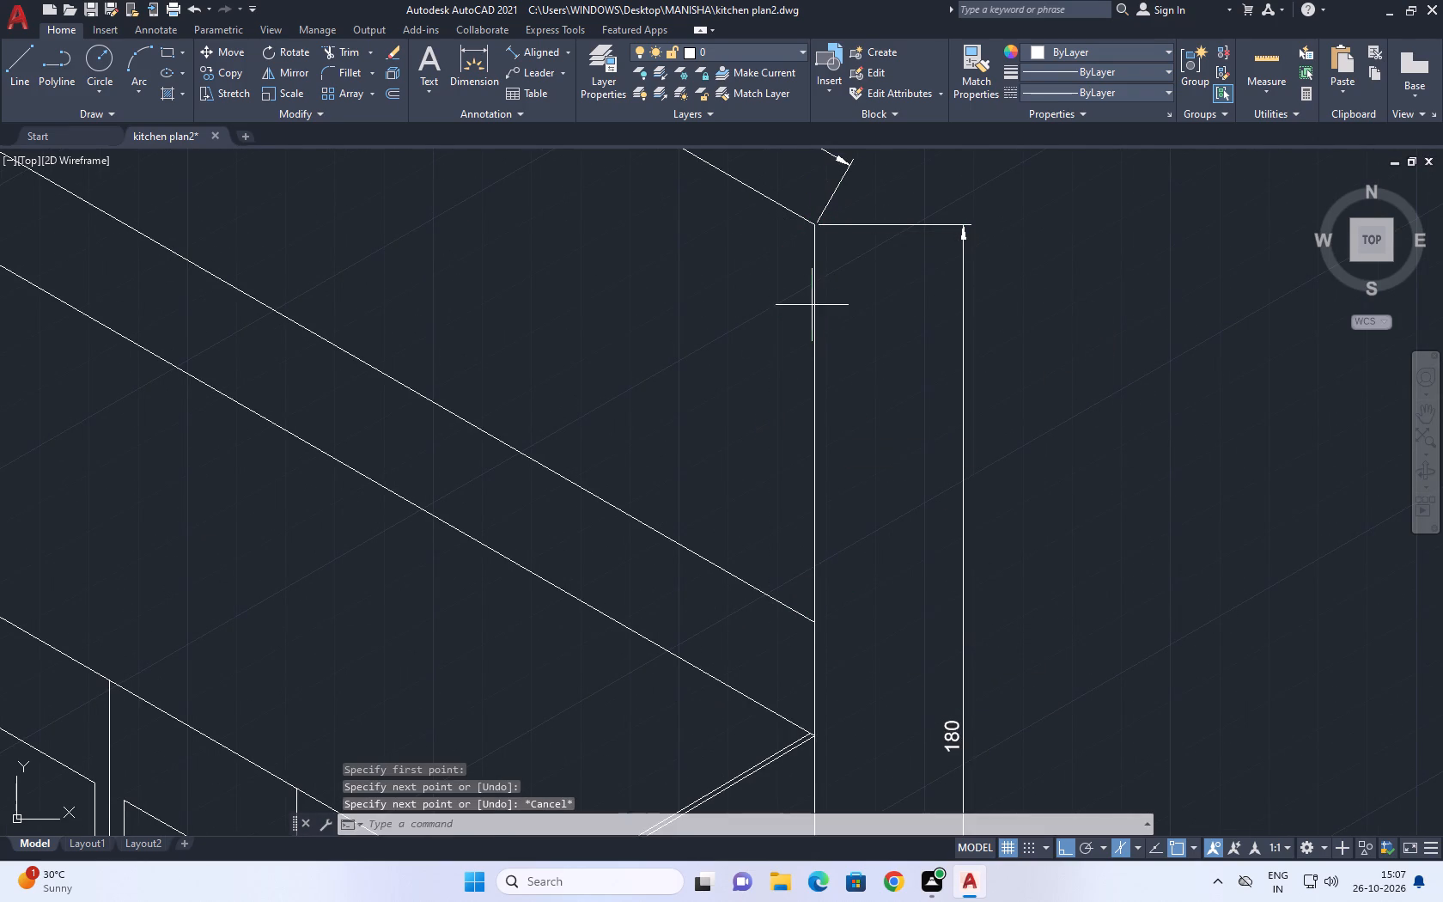
Copy the vertical line at the wall's near top corner 30 cm outward along the 210° isometric axis.
left_click(812, 305)
left_click(811, 322)
left_click(813, 322)
middle_click_drag(811, 352, 839, 443)
key("c")
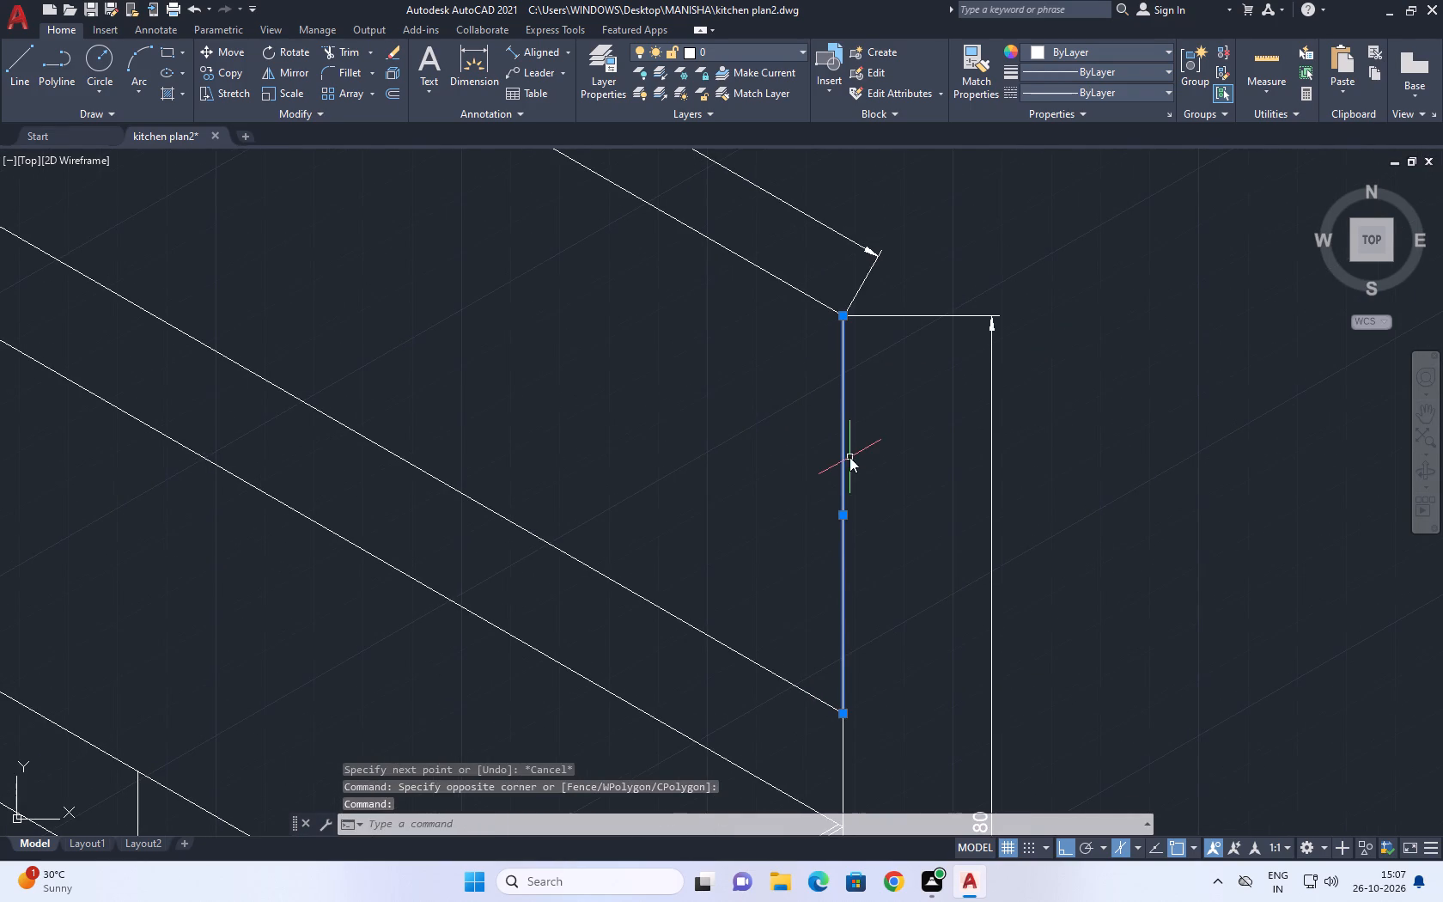
key("o")
key("space")
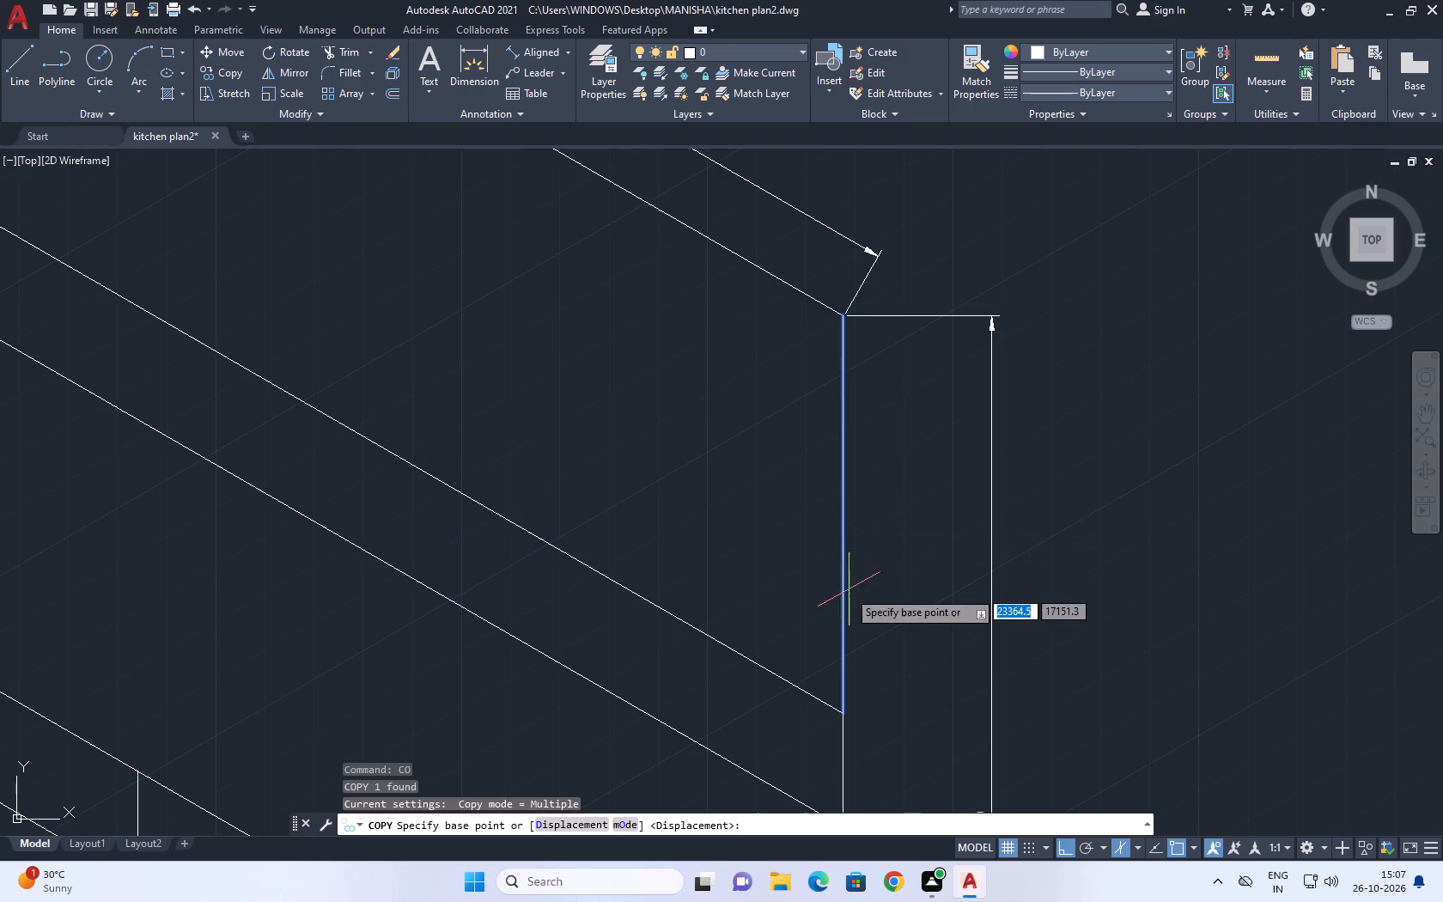
scroll(837, 514, "down", 2)
left_click(840, 591)
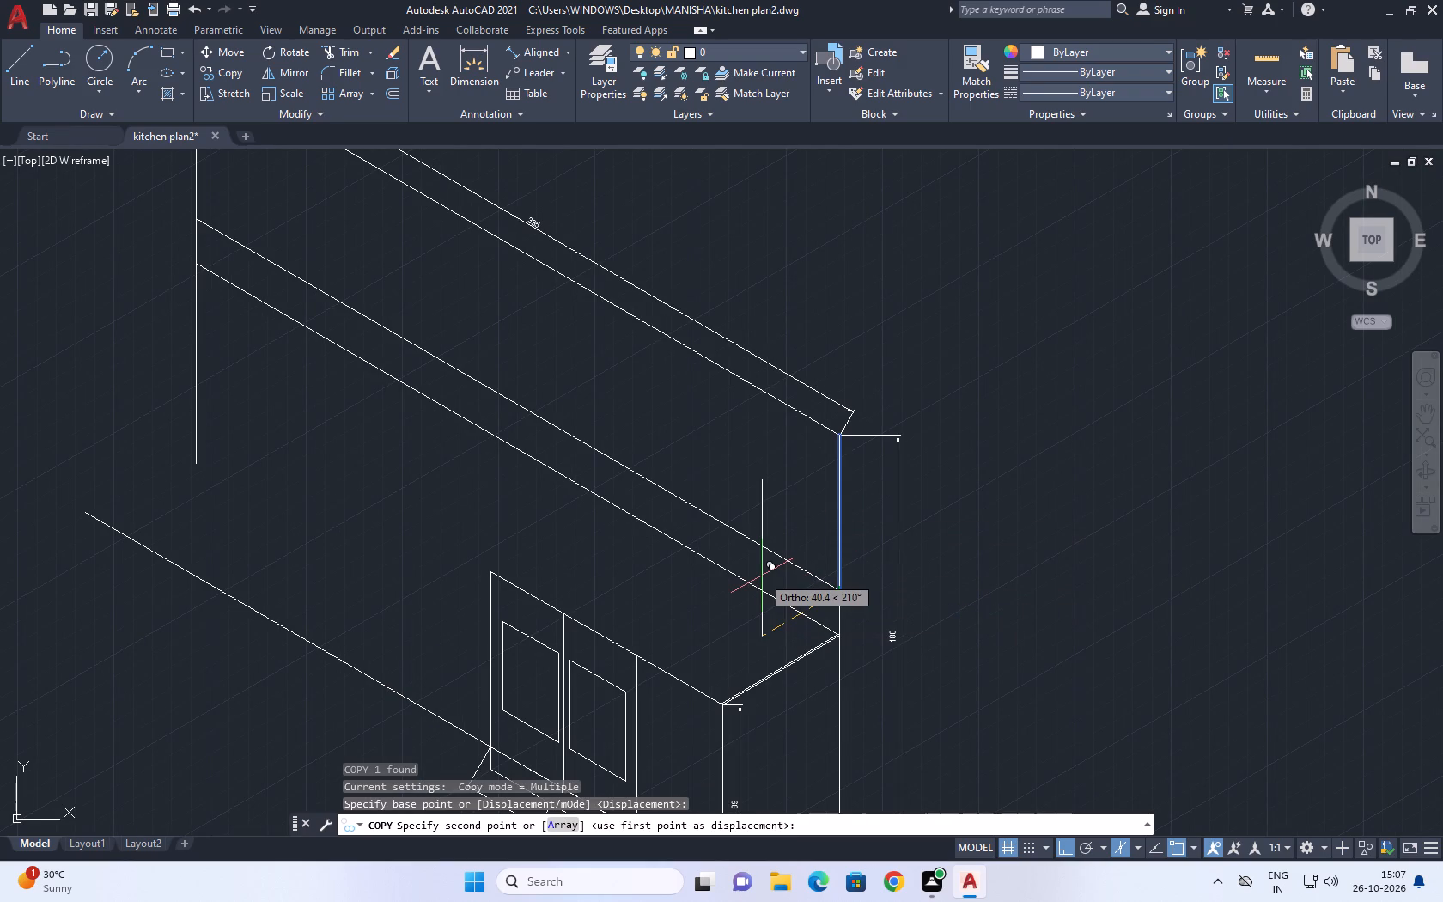
key("3")
key("0")
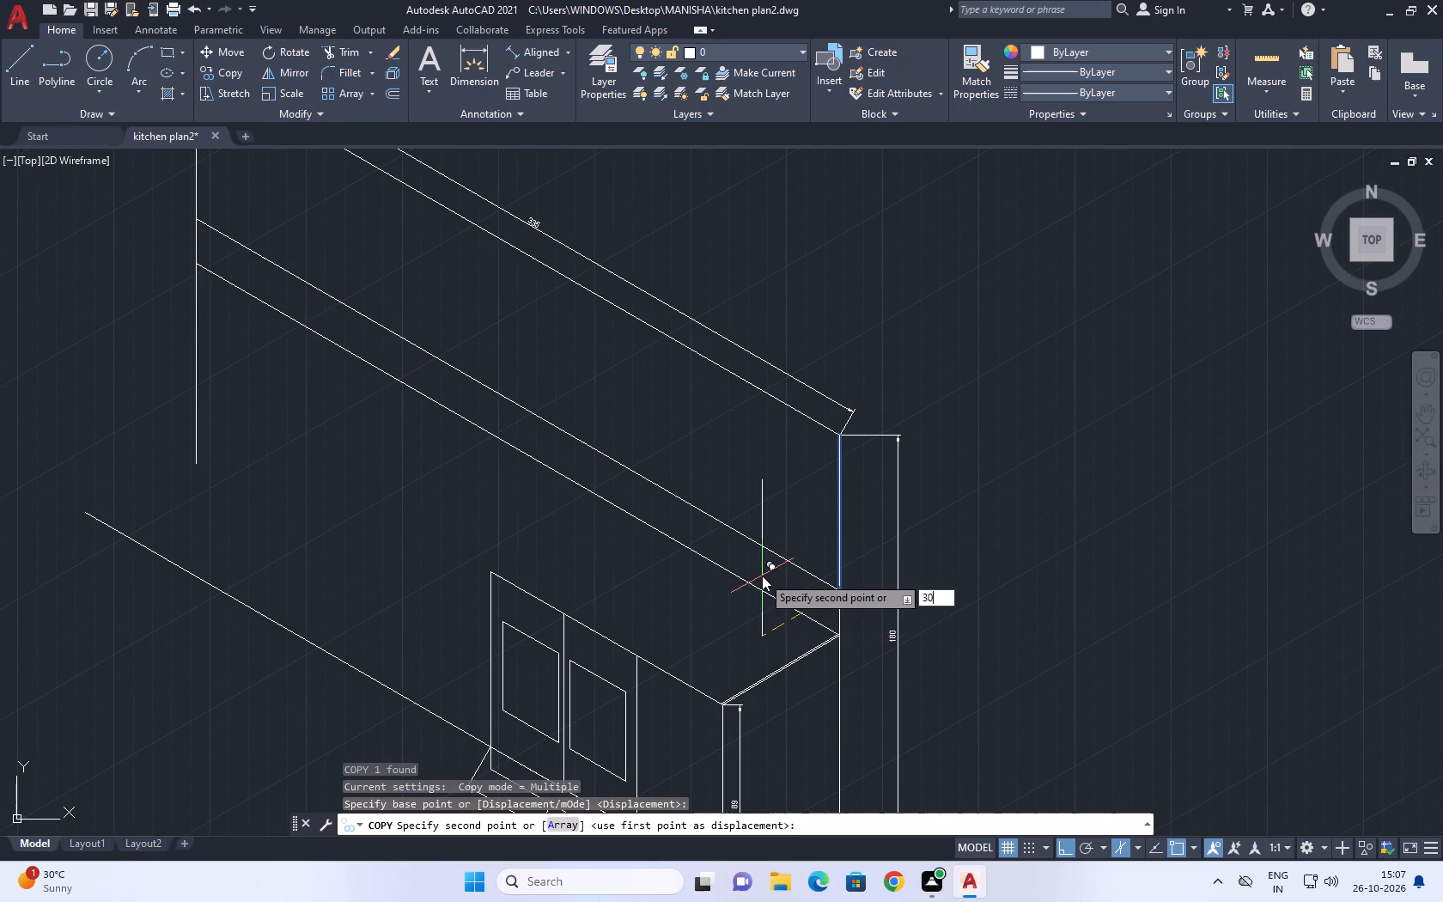
key("Return")
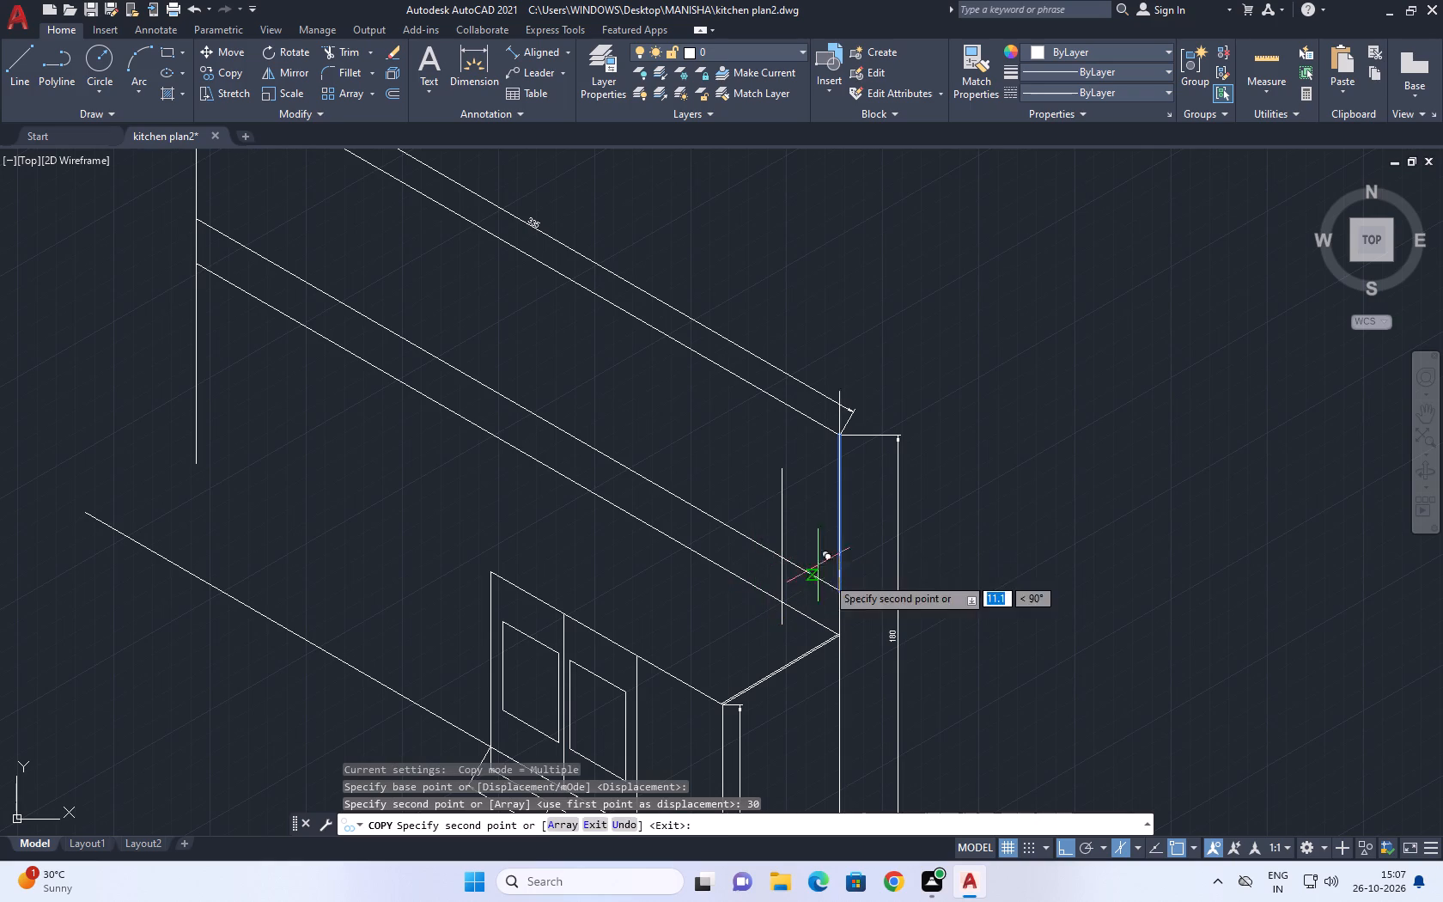
key("Escape")
Draw a line from the top end of the copied vertical to the wall's near top corner.
middle_click_drag(772, 439, 624, 275)
middle_click_drag(650, 323, 649, 331)
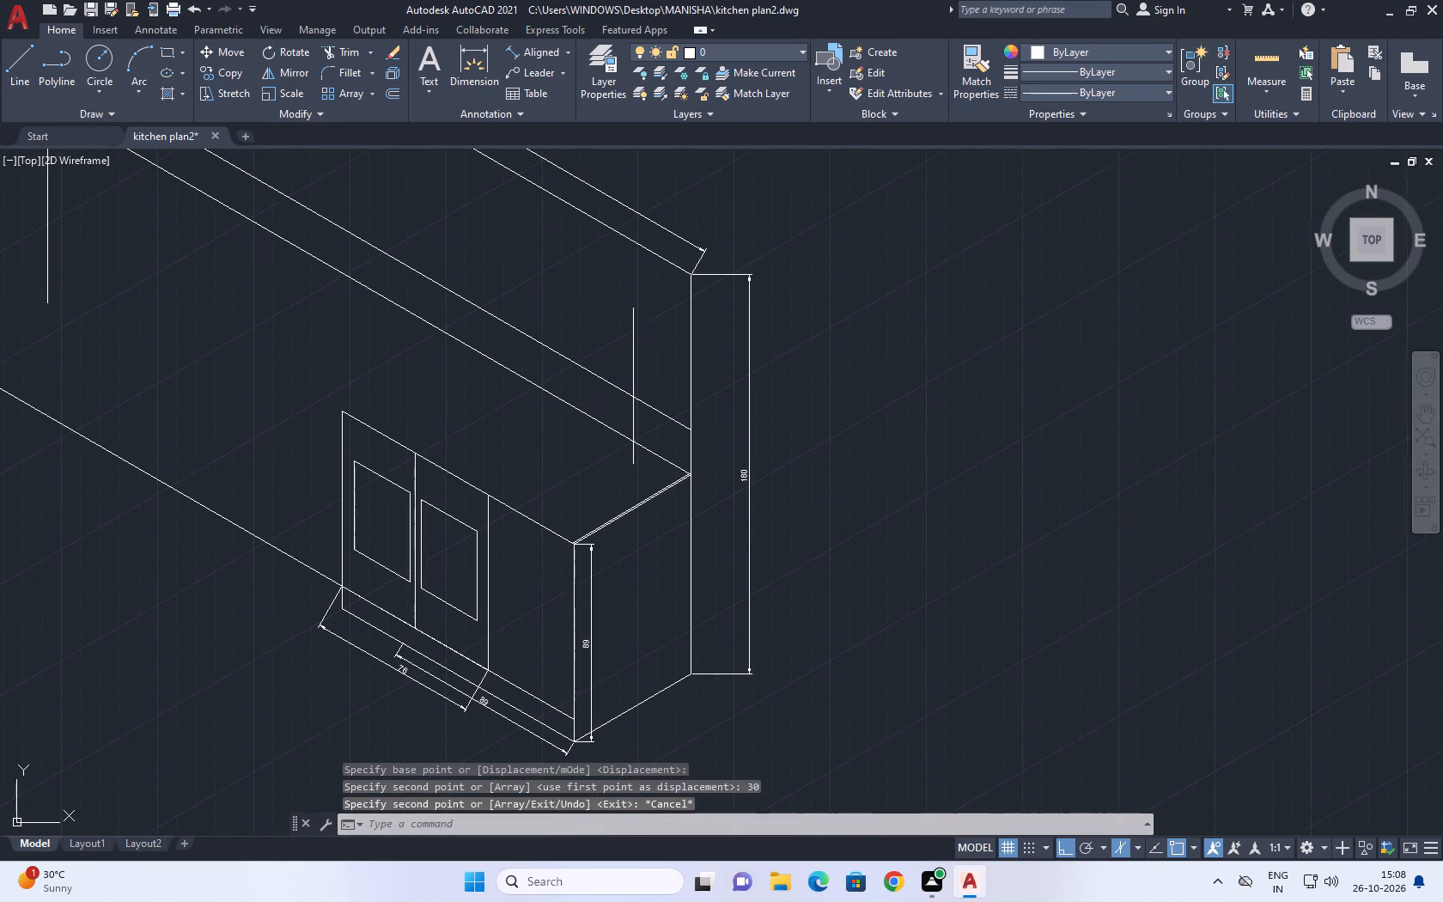
middle_click_drag(649, 331, 642, 350)
scroll(636, 335, "up", 1)
middle_click_drag(642, 349, 642, 381)
key("l")
key("space")
scroll(615, 375, "up", 2)
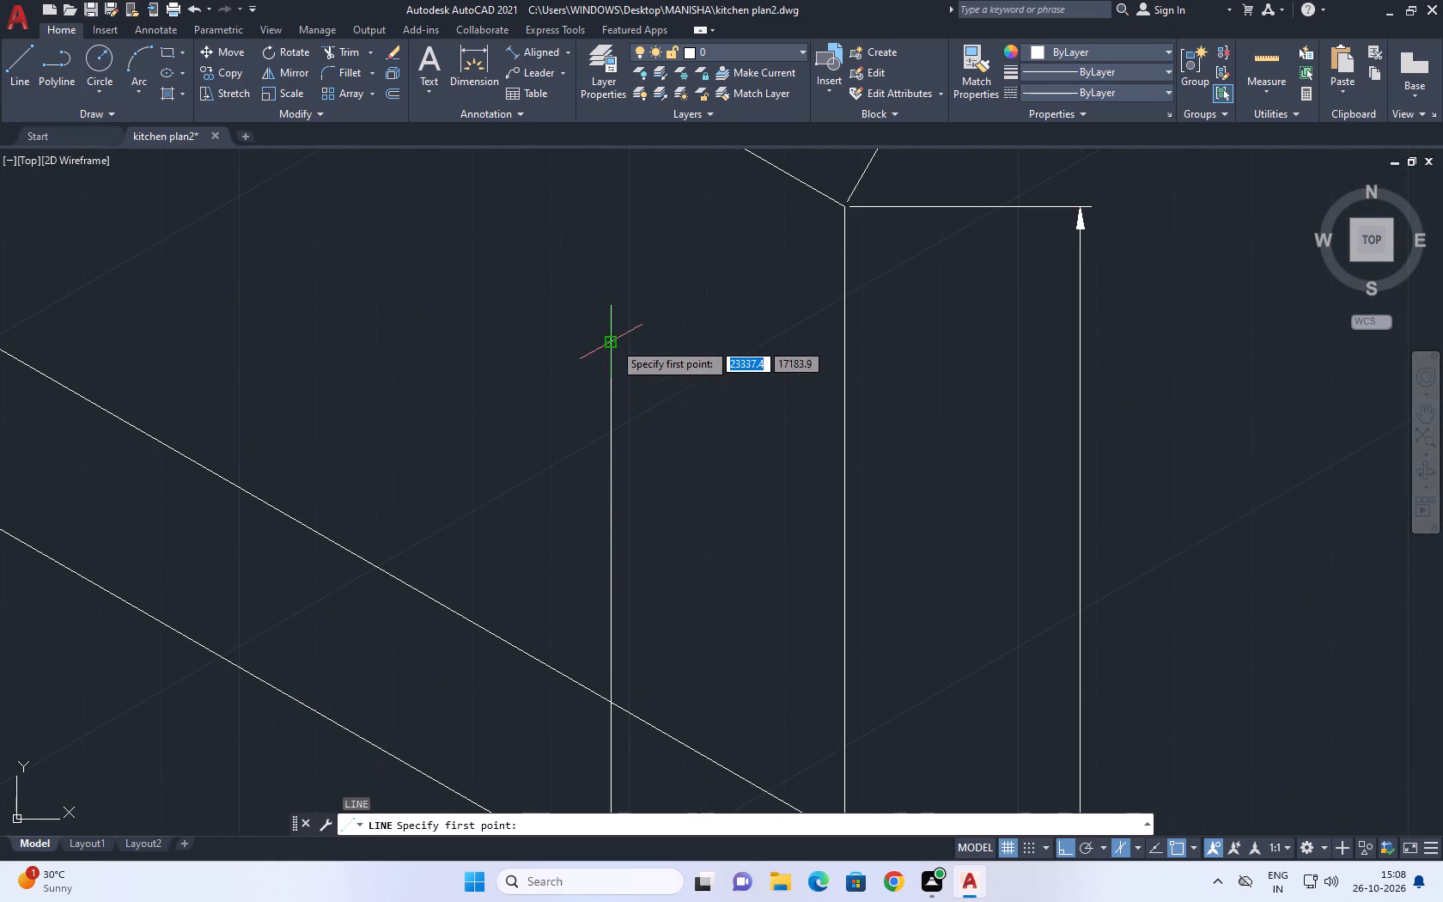
left_click_drag(613, 342, 630, 339)
left_click(849, 205)
key("space")
Draw a line from the copied vertical's bottom end to the near end of the upper mid-height wall line.
scroll(848, 261, "down", 5)
key("space")
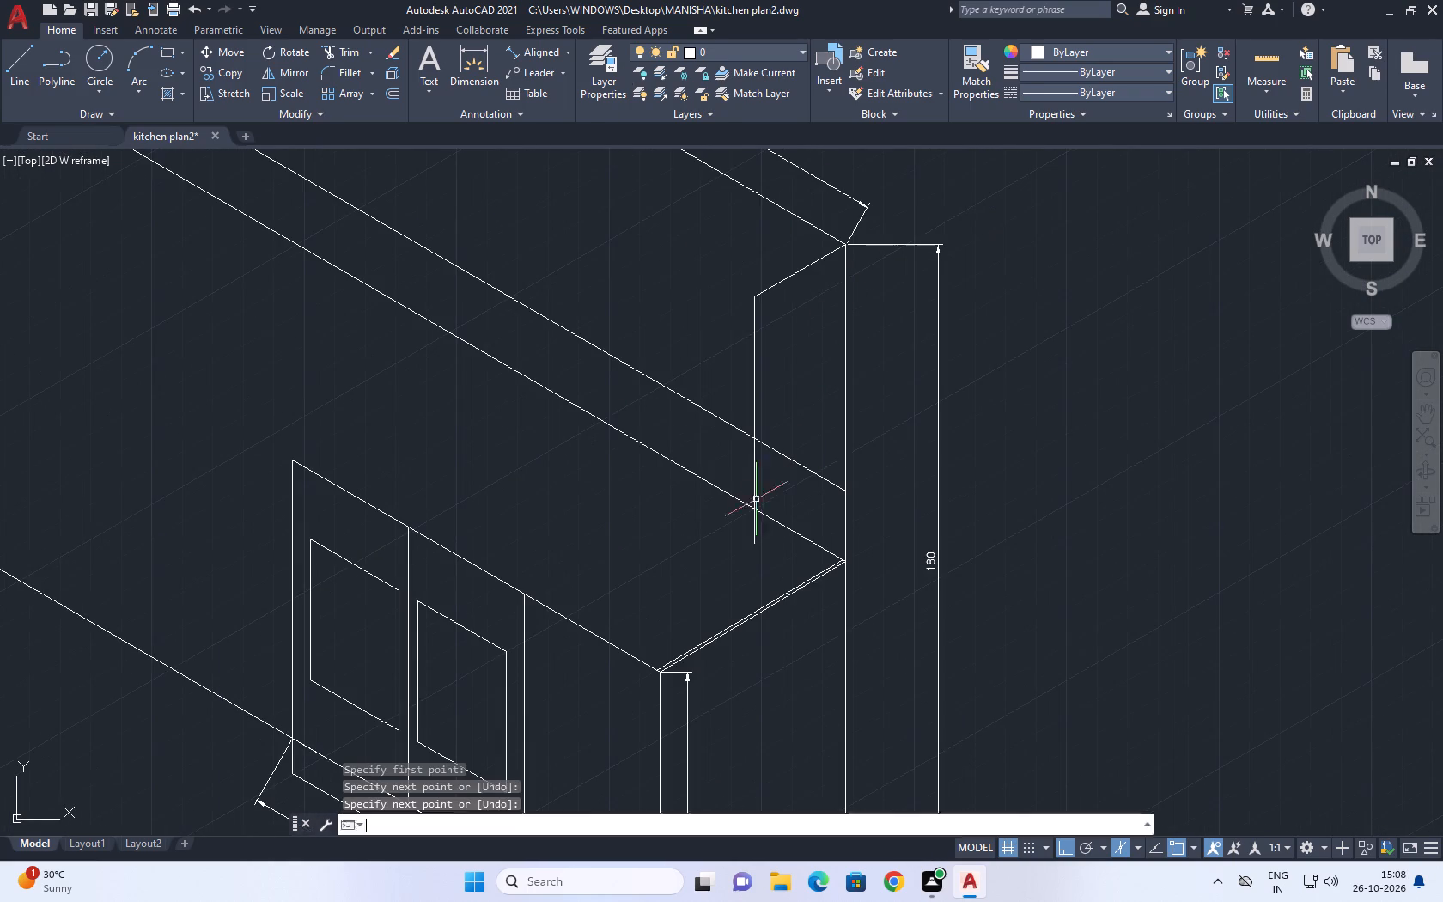
scroll(721, 559, "up", 3)
left_click(845, 497)
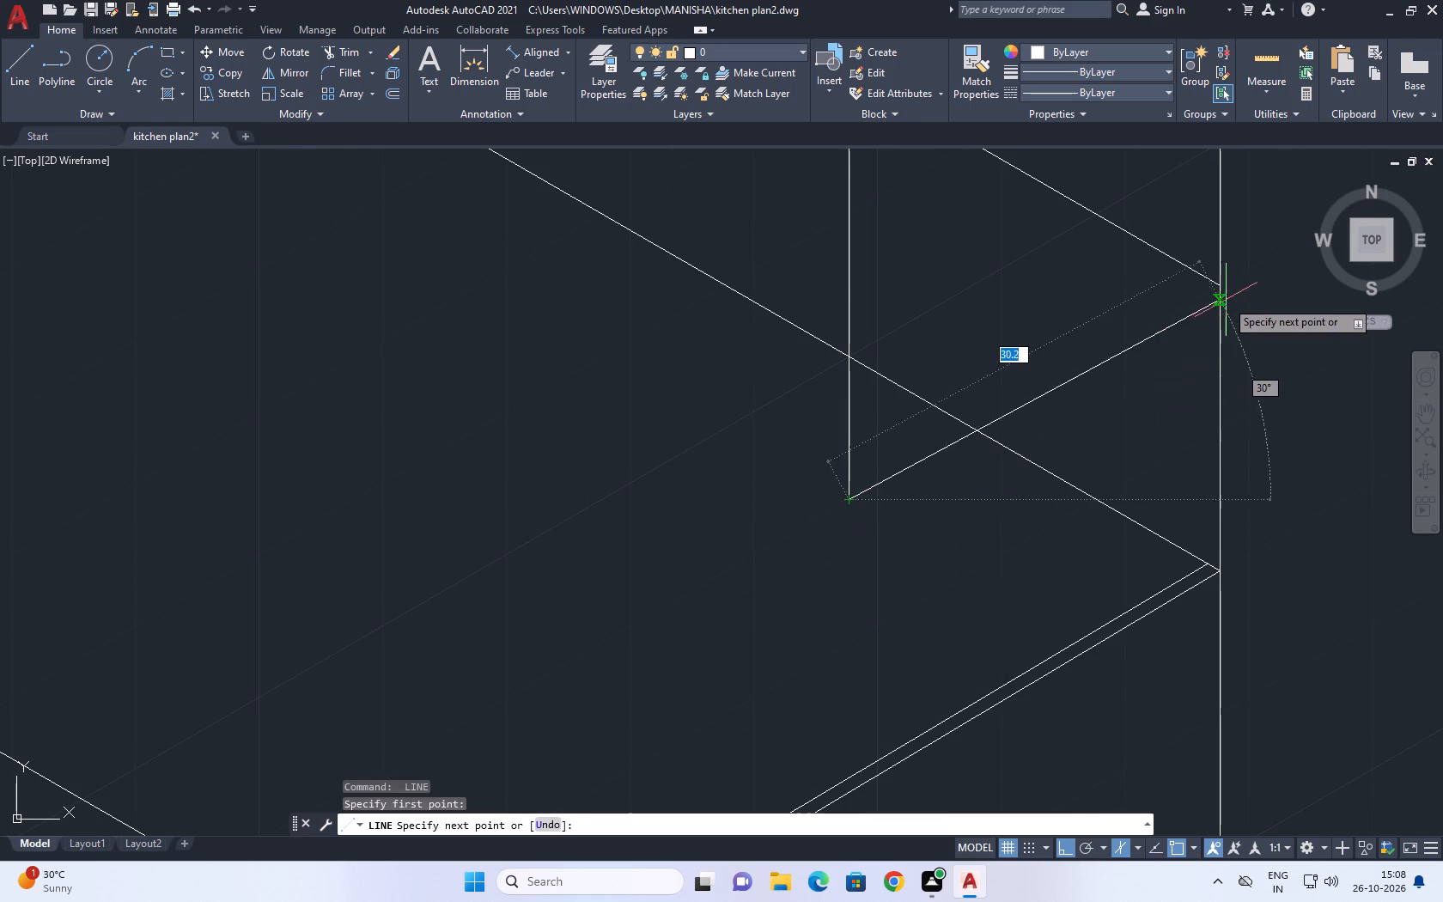
left_click(1222, 281)
key("Escape")
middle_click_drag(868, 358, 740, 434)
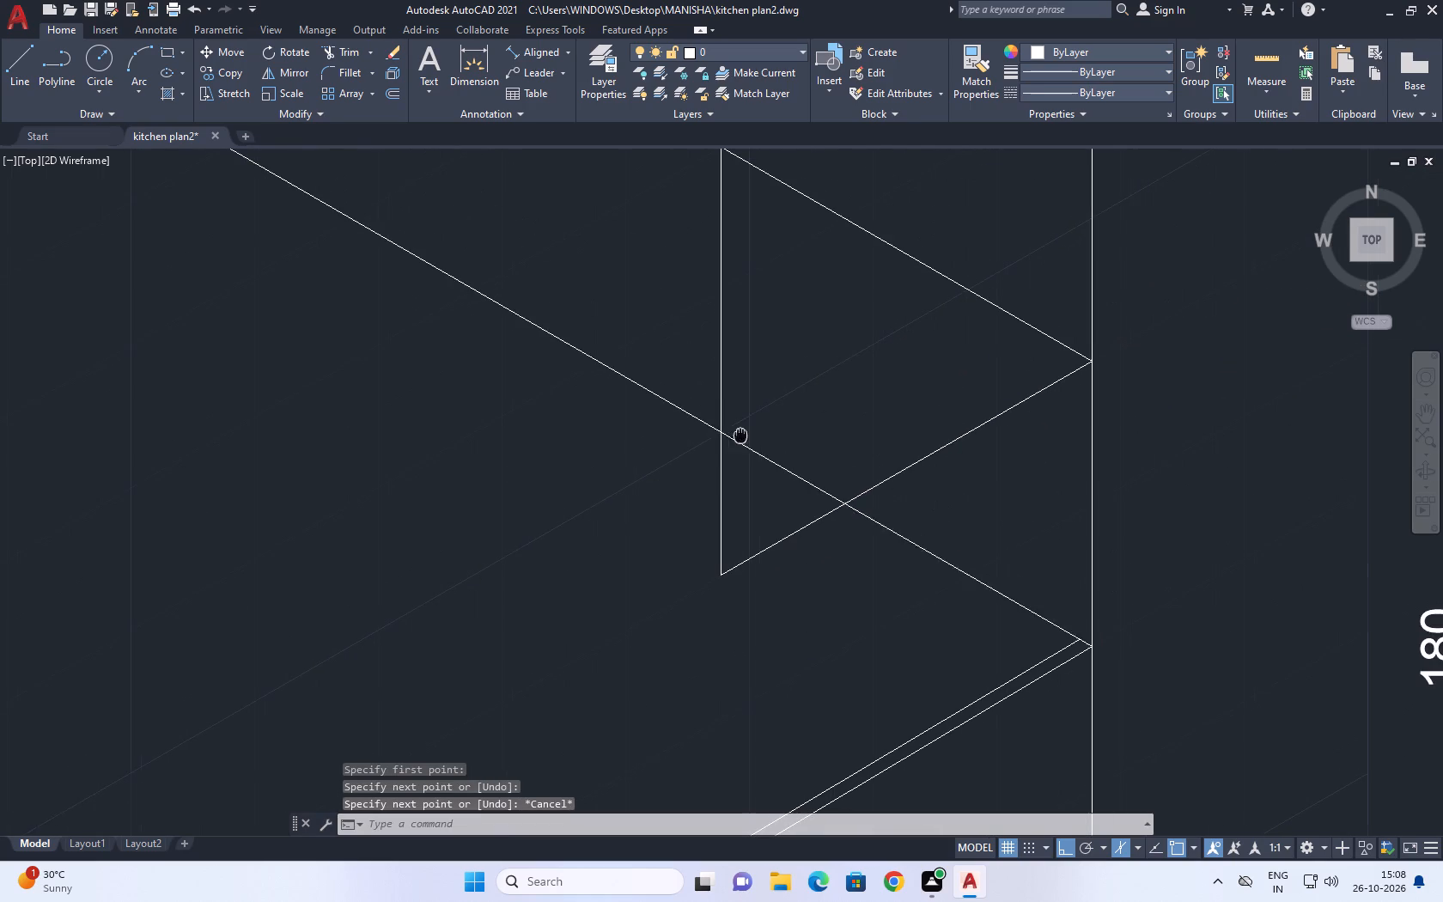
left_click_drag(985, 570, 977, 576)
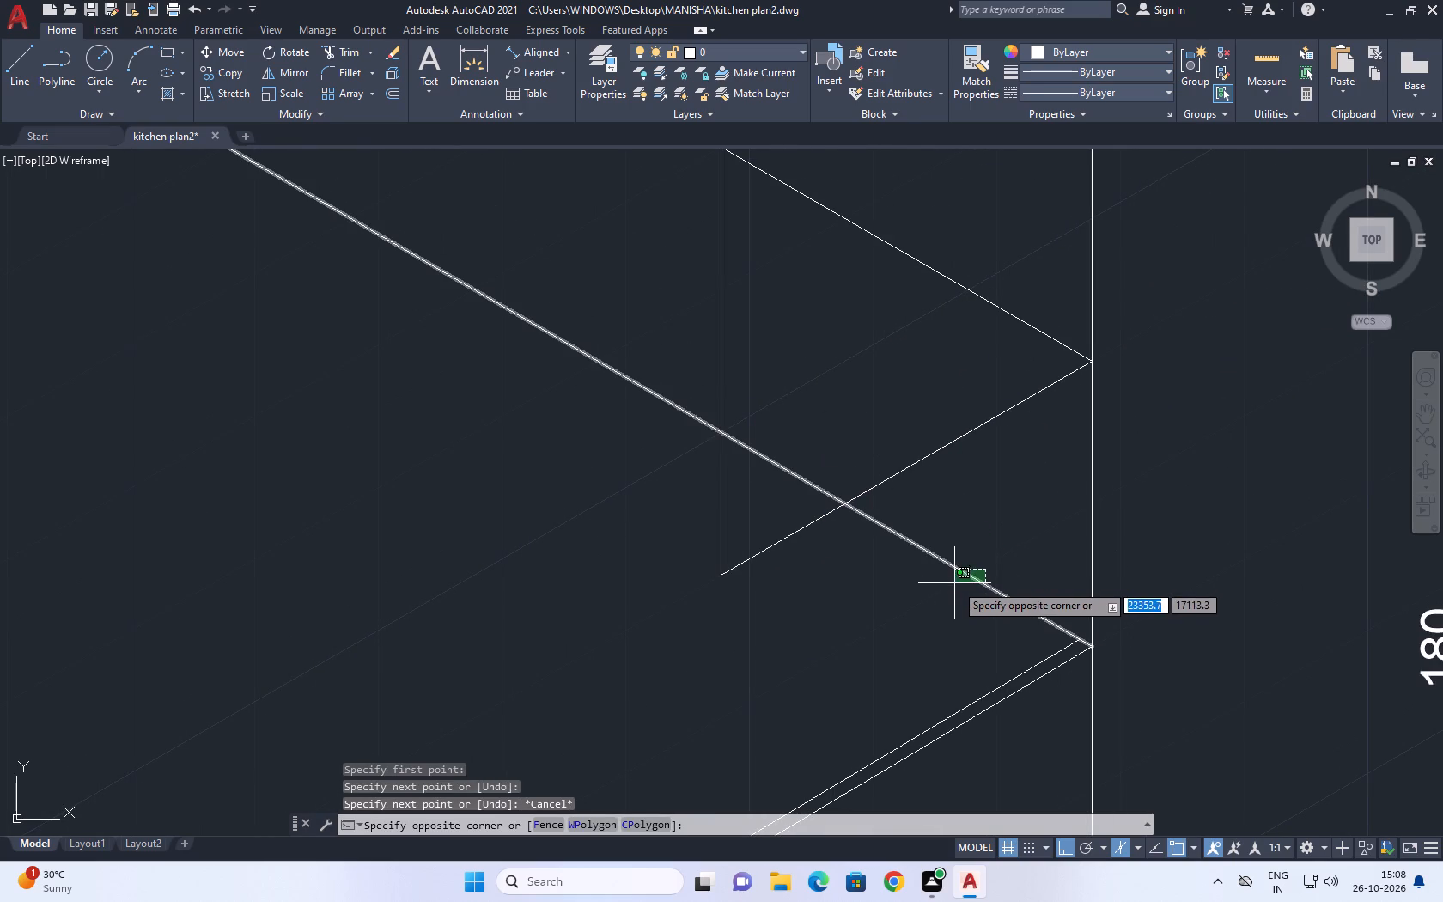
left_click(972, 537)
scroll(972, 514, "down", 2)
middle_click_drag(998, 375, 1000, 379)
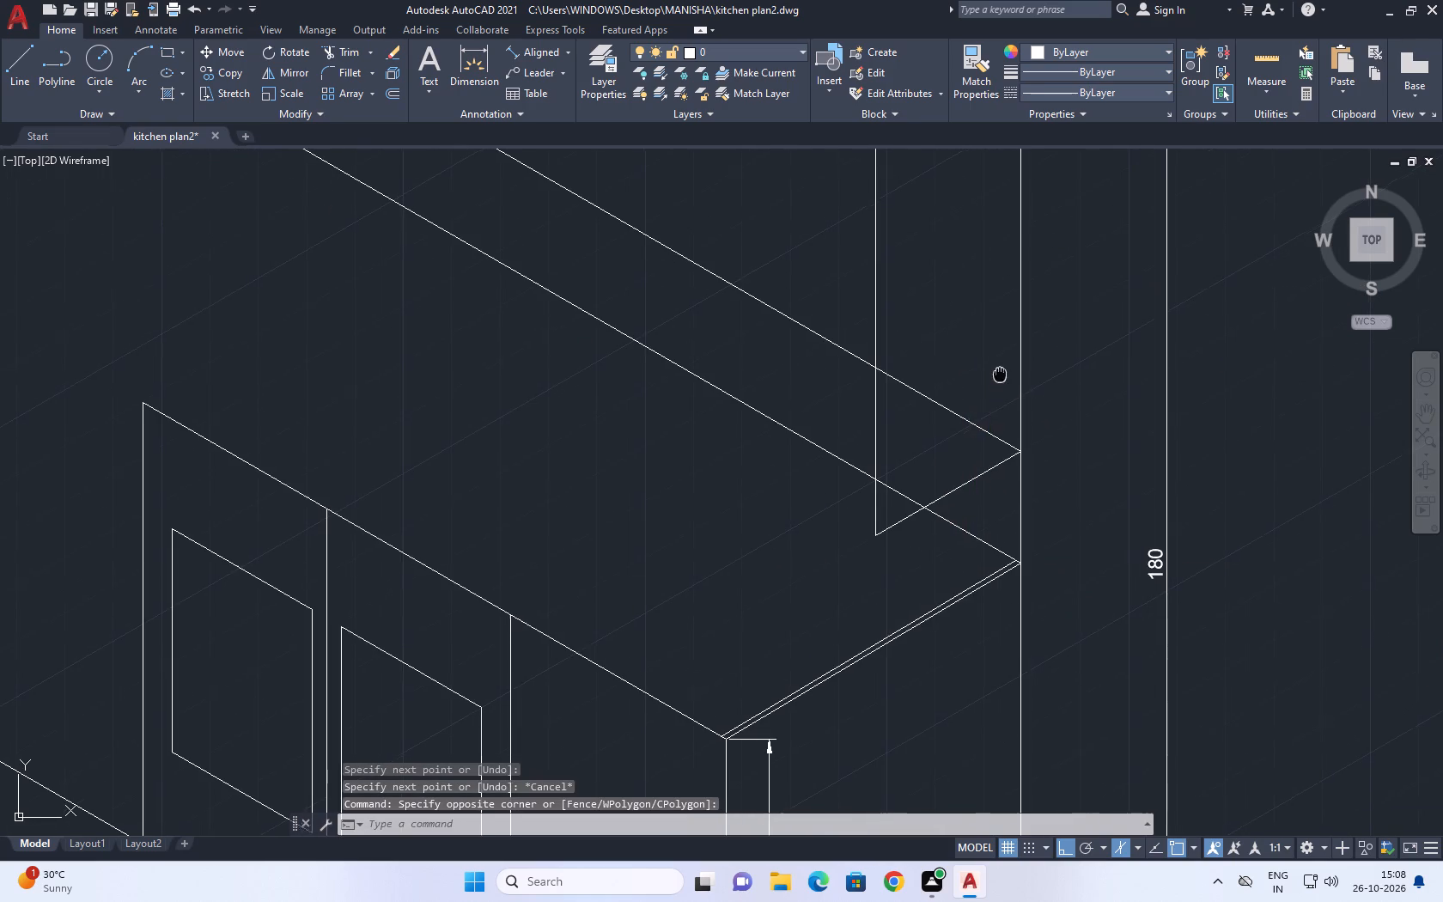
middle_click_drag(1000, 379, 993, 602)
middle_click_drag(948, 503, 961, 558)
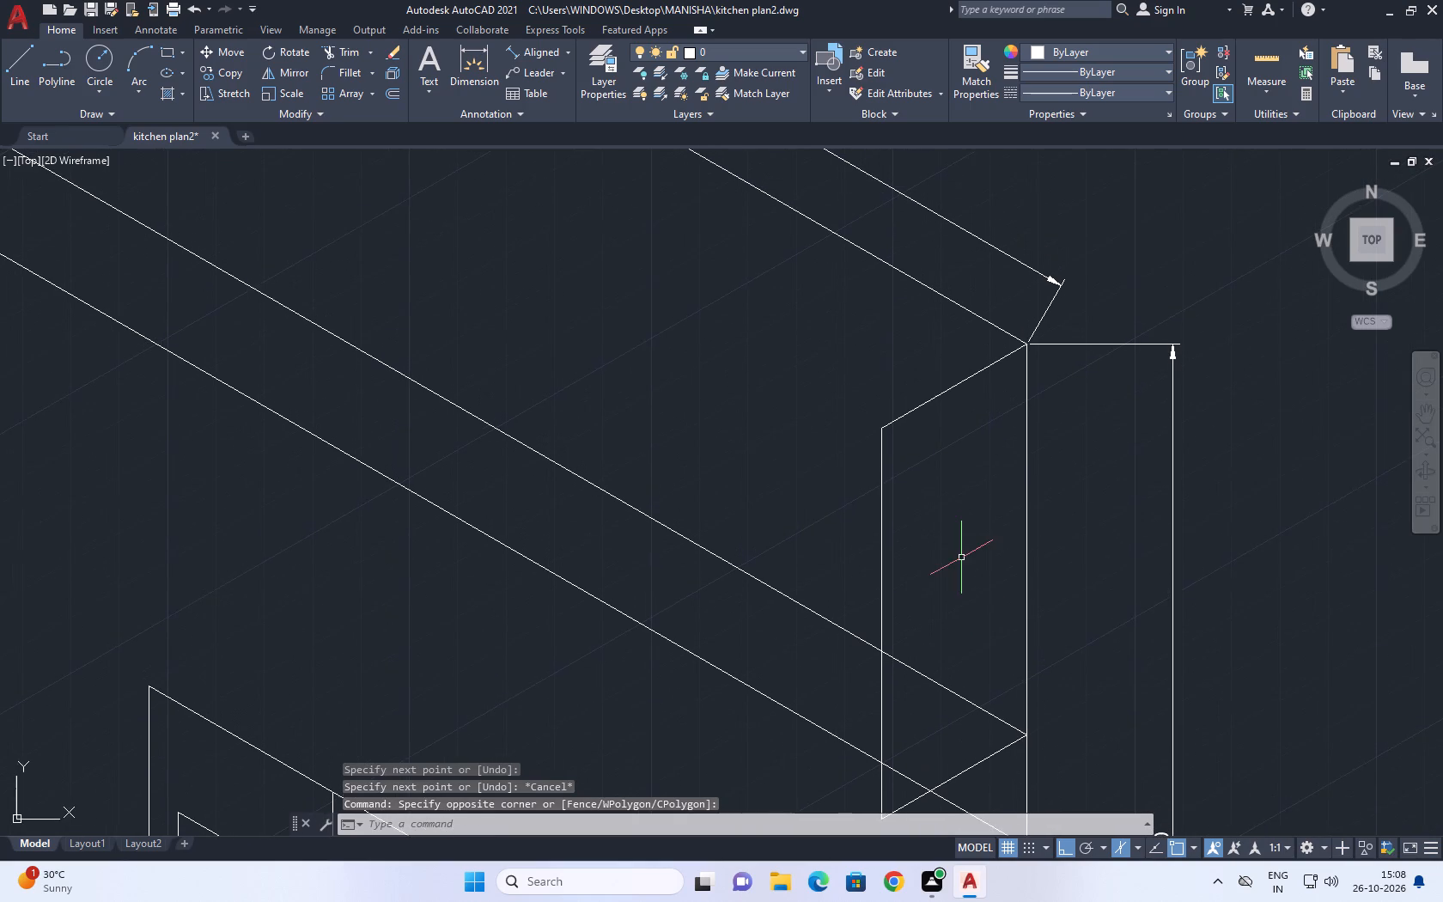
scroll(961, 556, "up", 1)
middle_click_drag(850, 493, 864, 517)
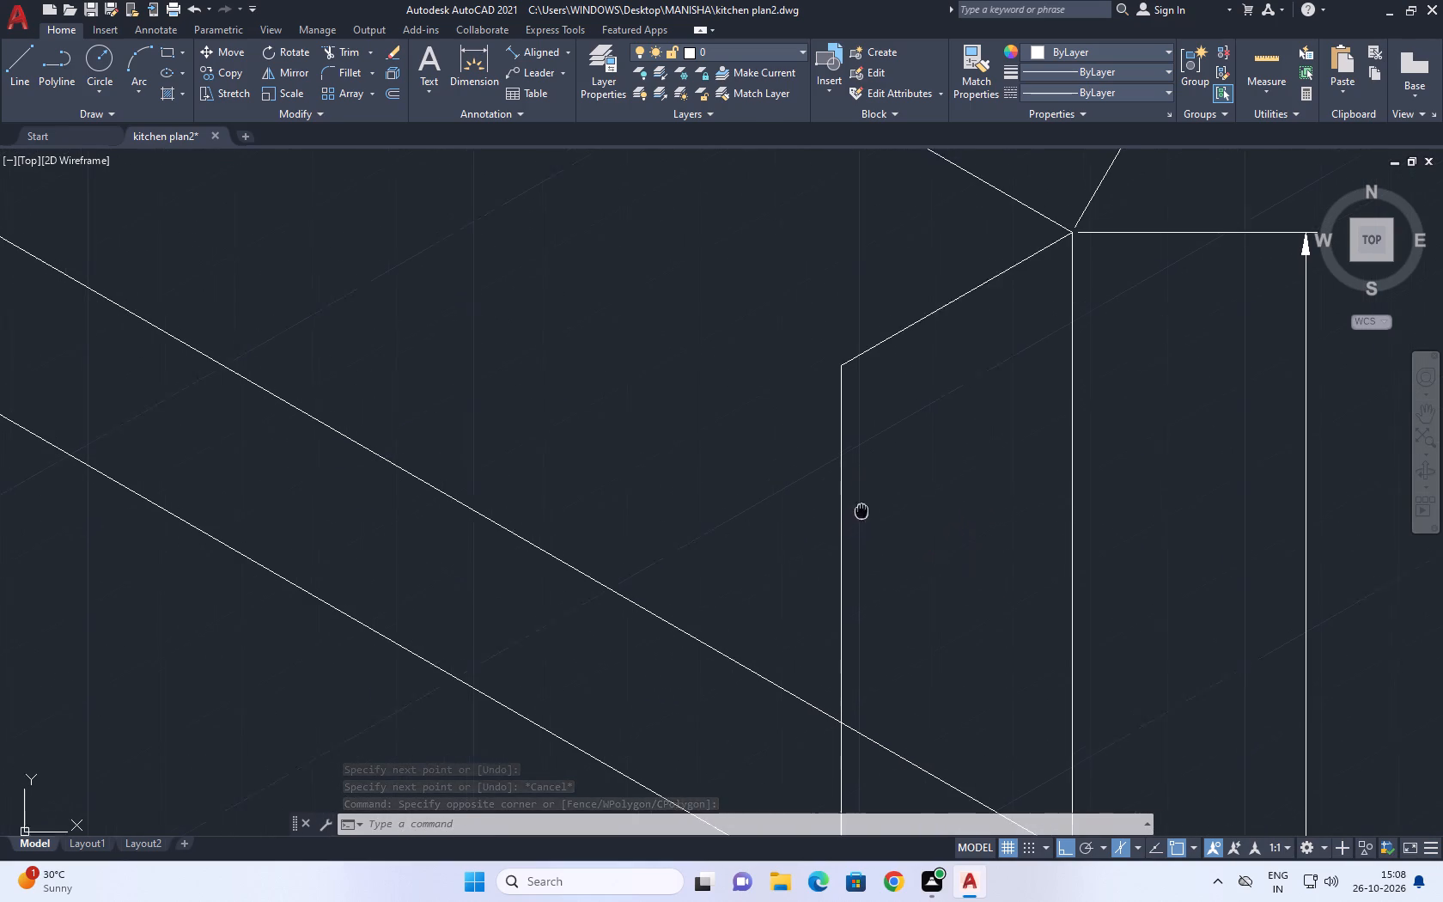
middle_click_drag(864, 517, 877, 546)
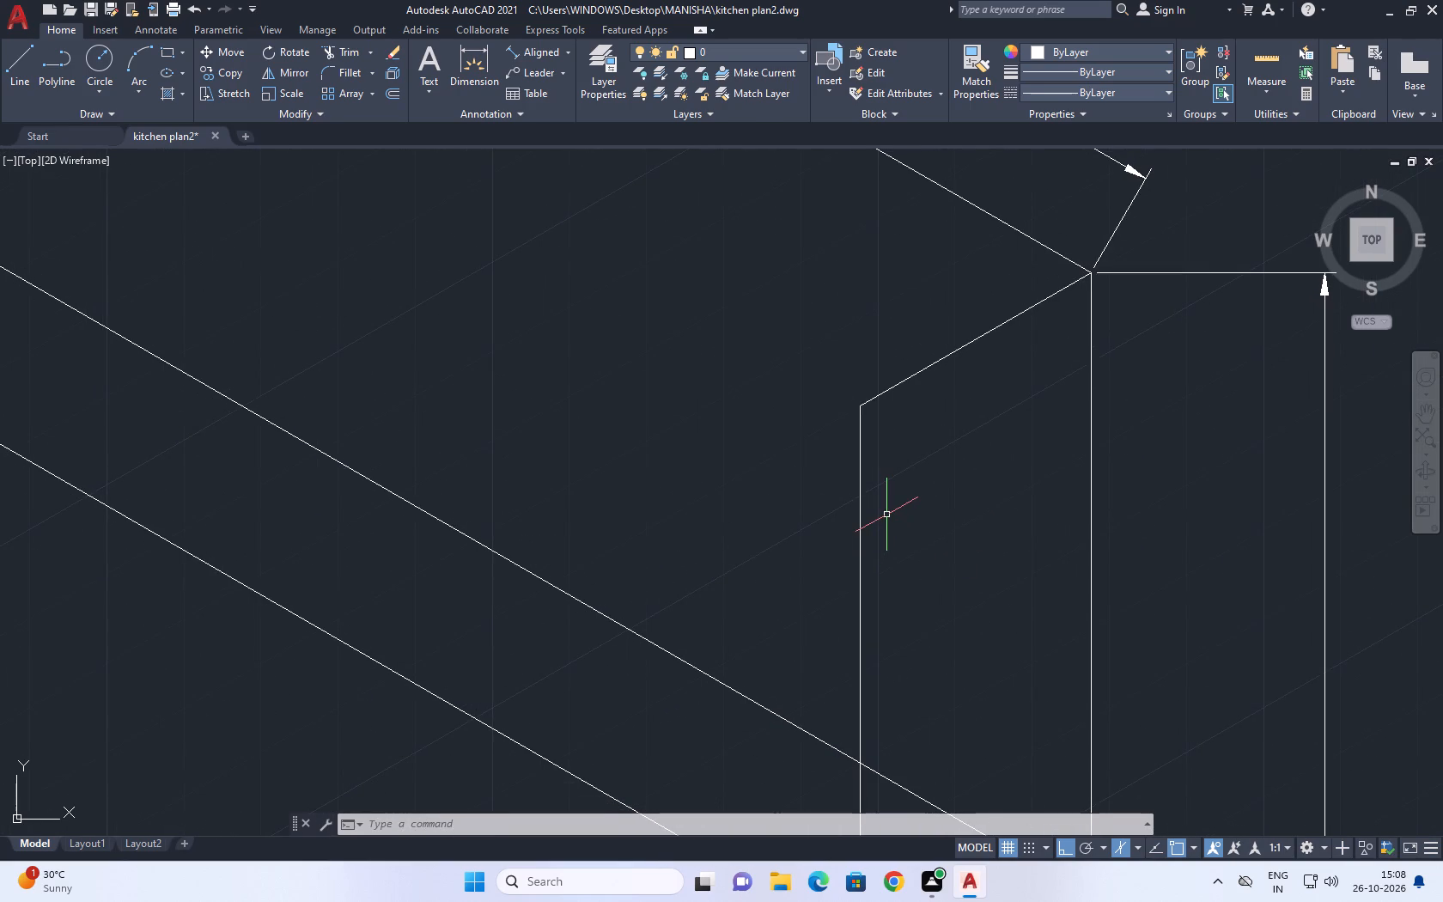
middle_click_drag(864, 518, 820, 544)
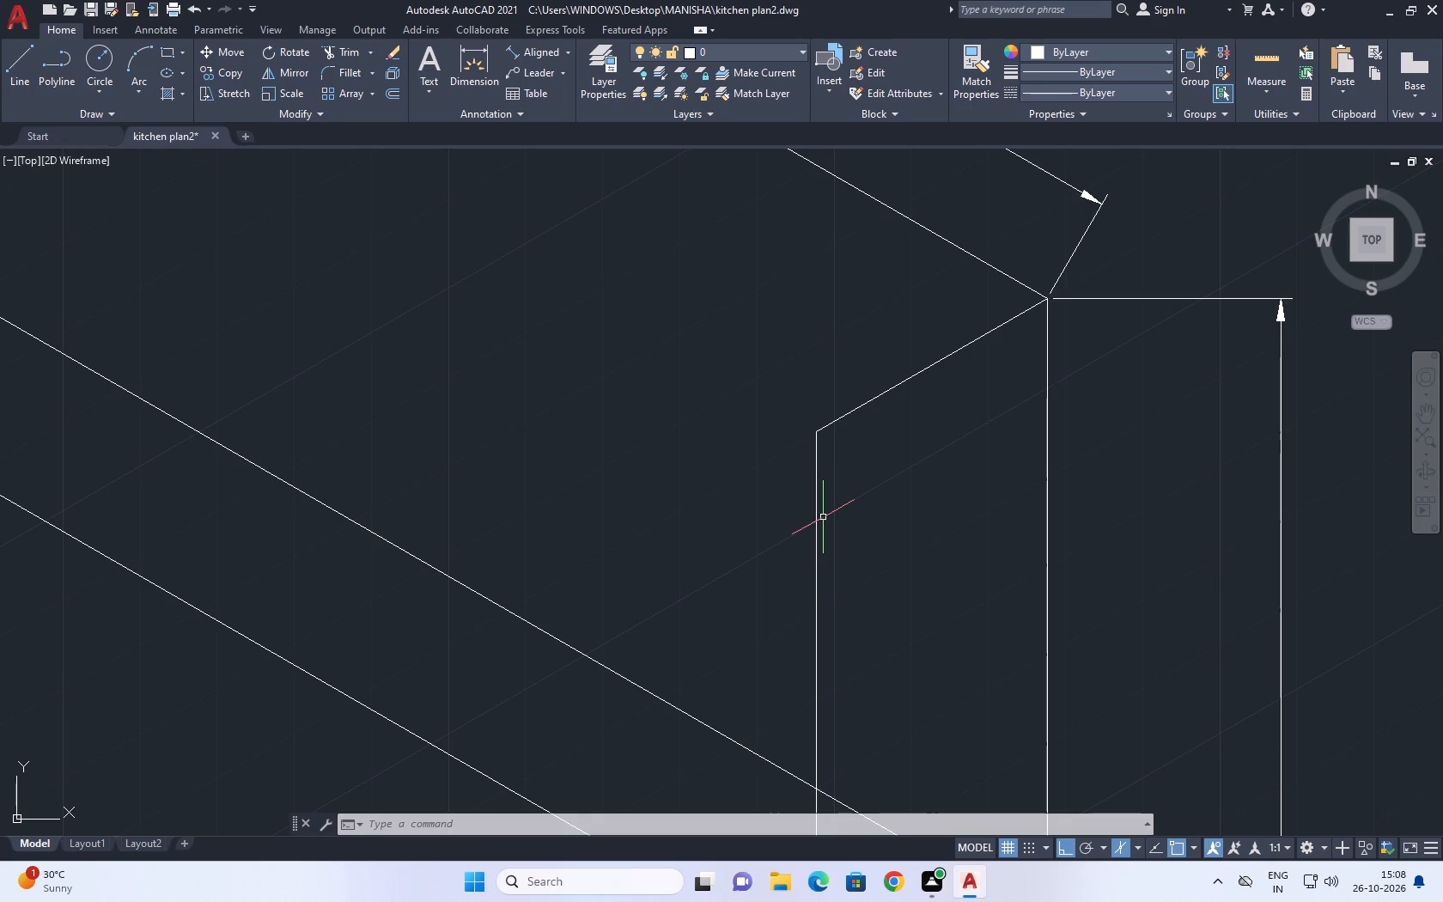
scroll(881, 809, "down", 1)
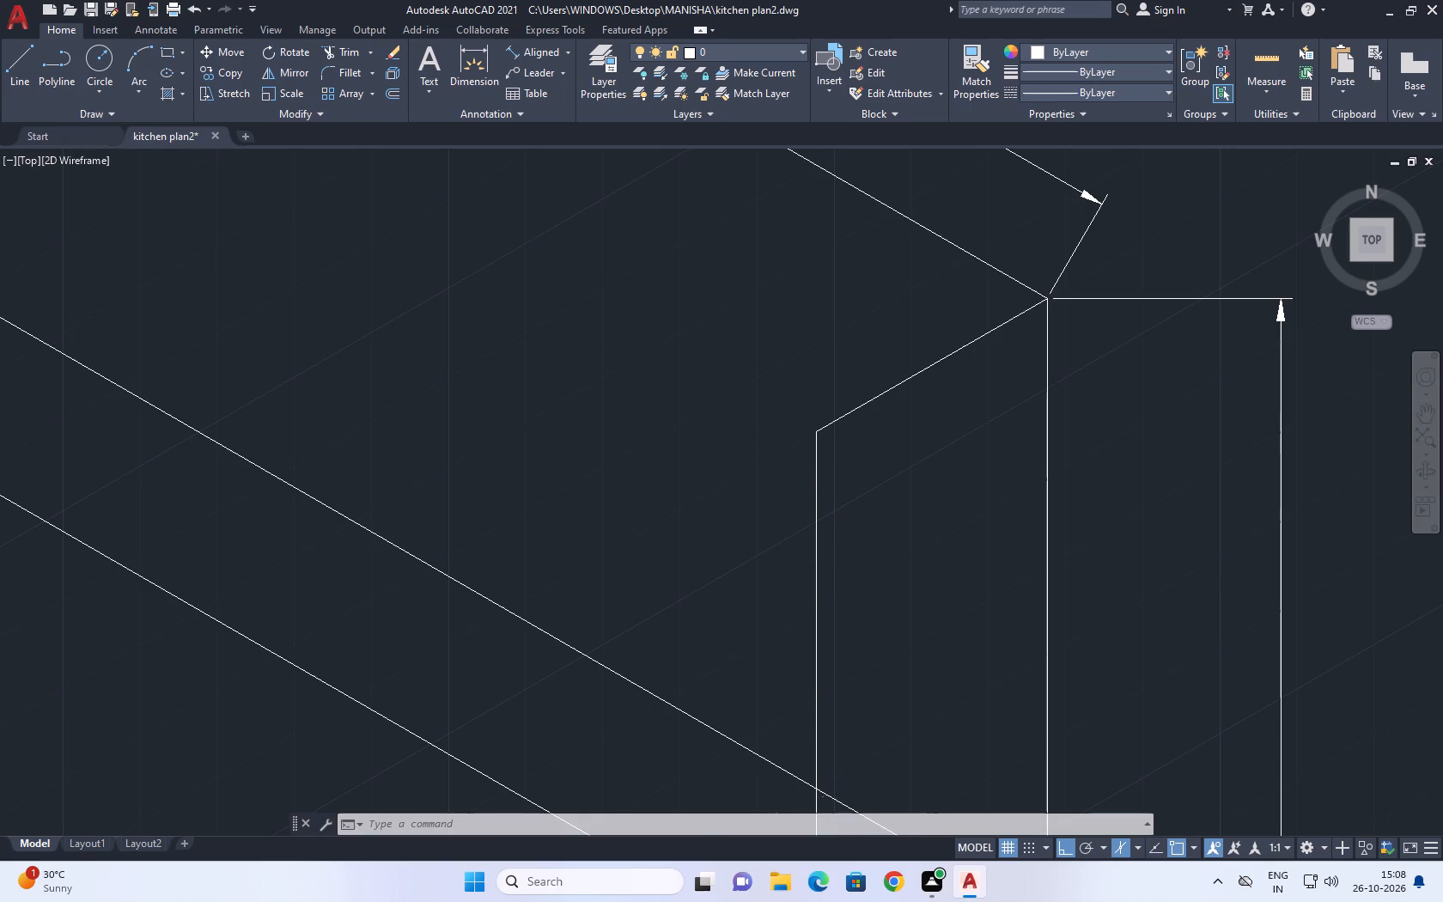
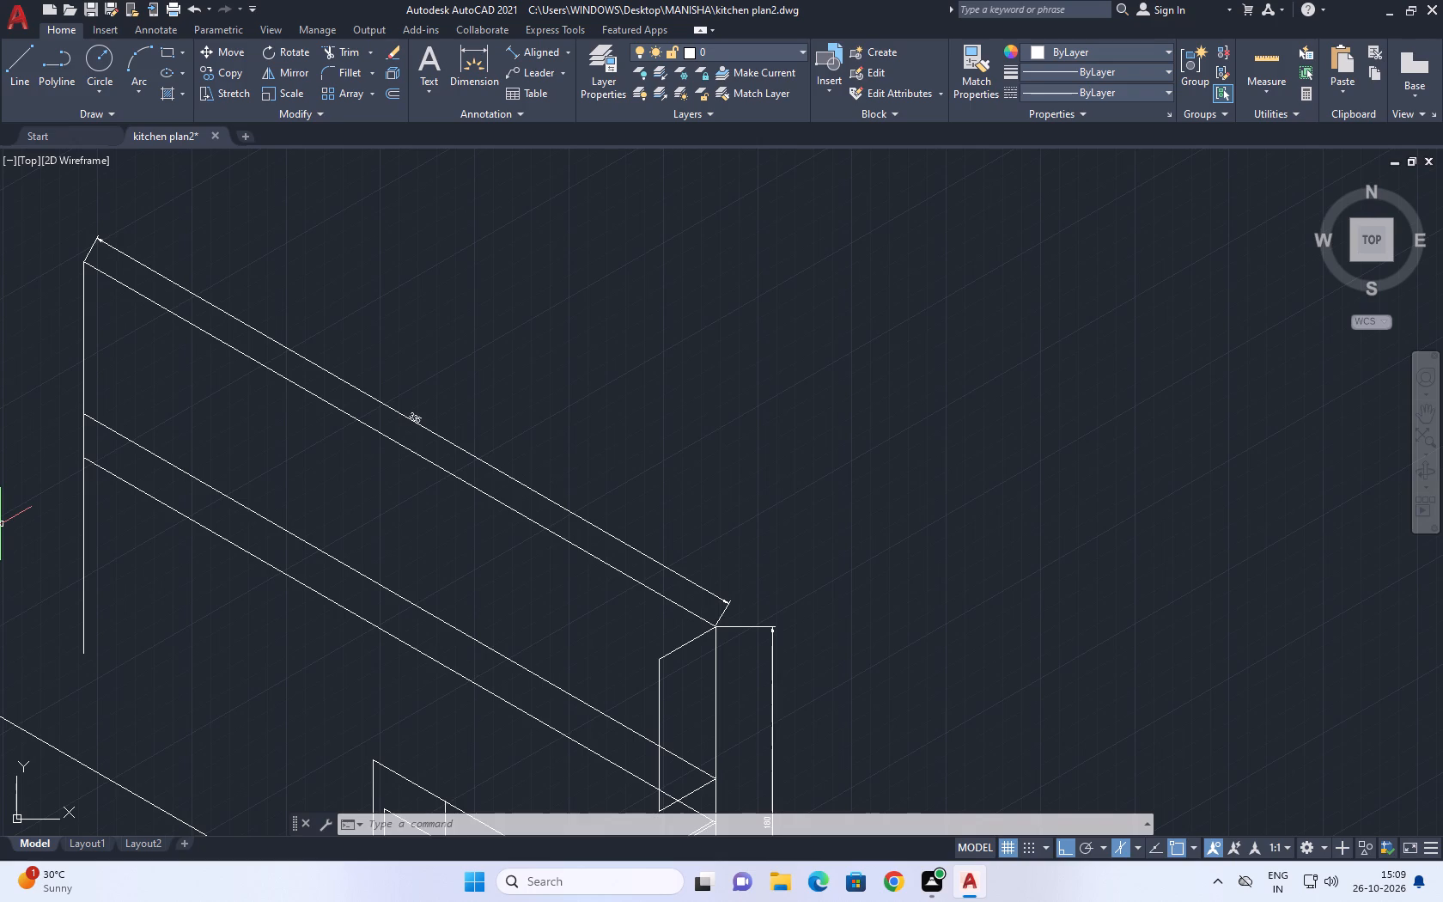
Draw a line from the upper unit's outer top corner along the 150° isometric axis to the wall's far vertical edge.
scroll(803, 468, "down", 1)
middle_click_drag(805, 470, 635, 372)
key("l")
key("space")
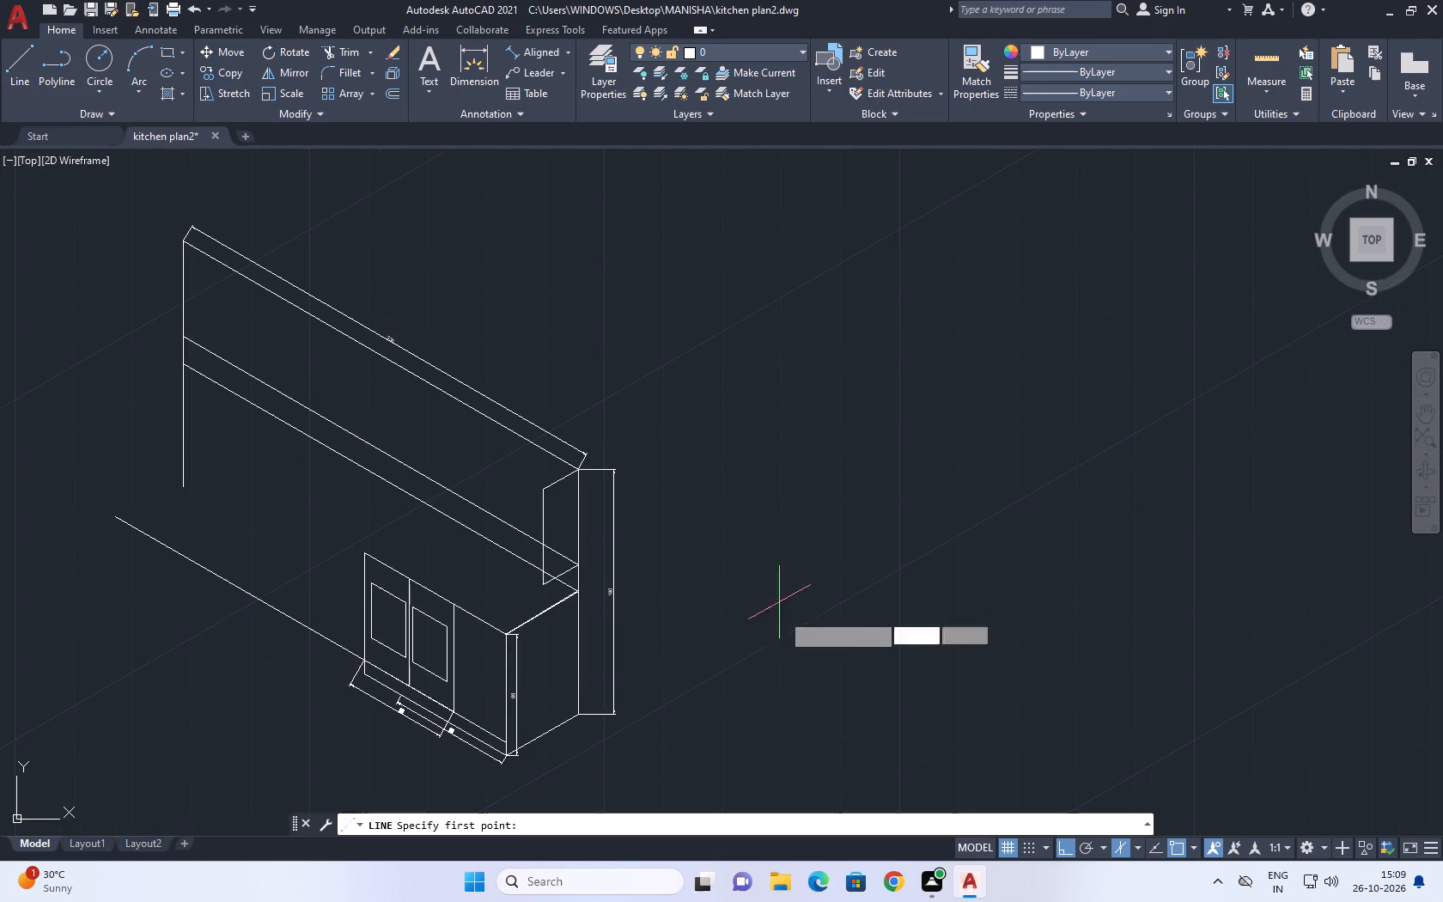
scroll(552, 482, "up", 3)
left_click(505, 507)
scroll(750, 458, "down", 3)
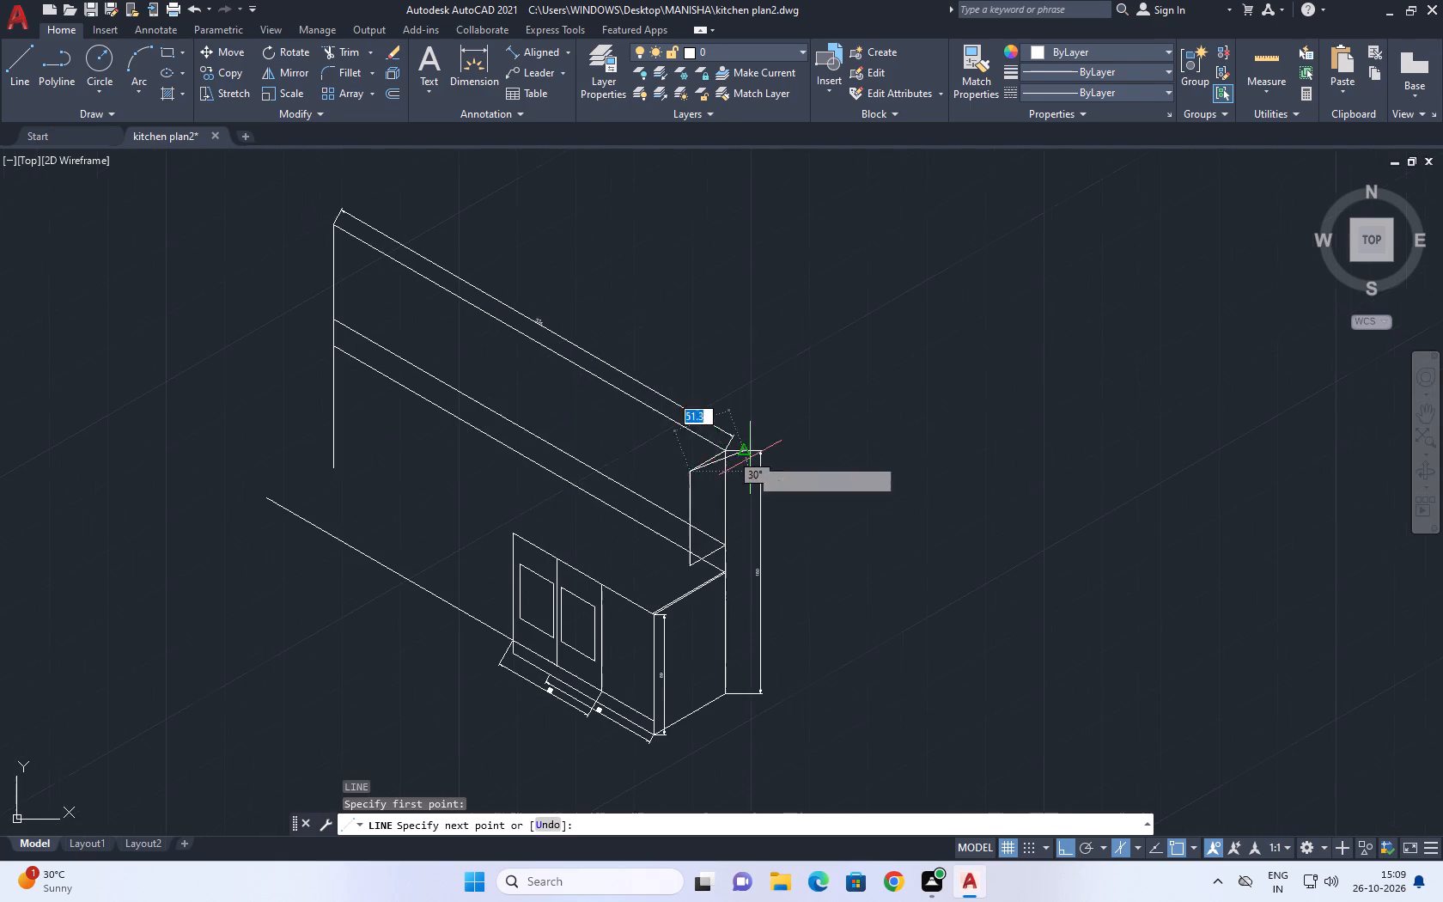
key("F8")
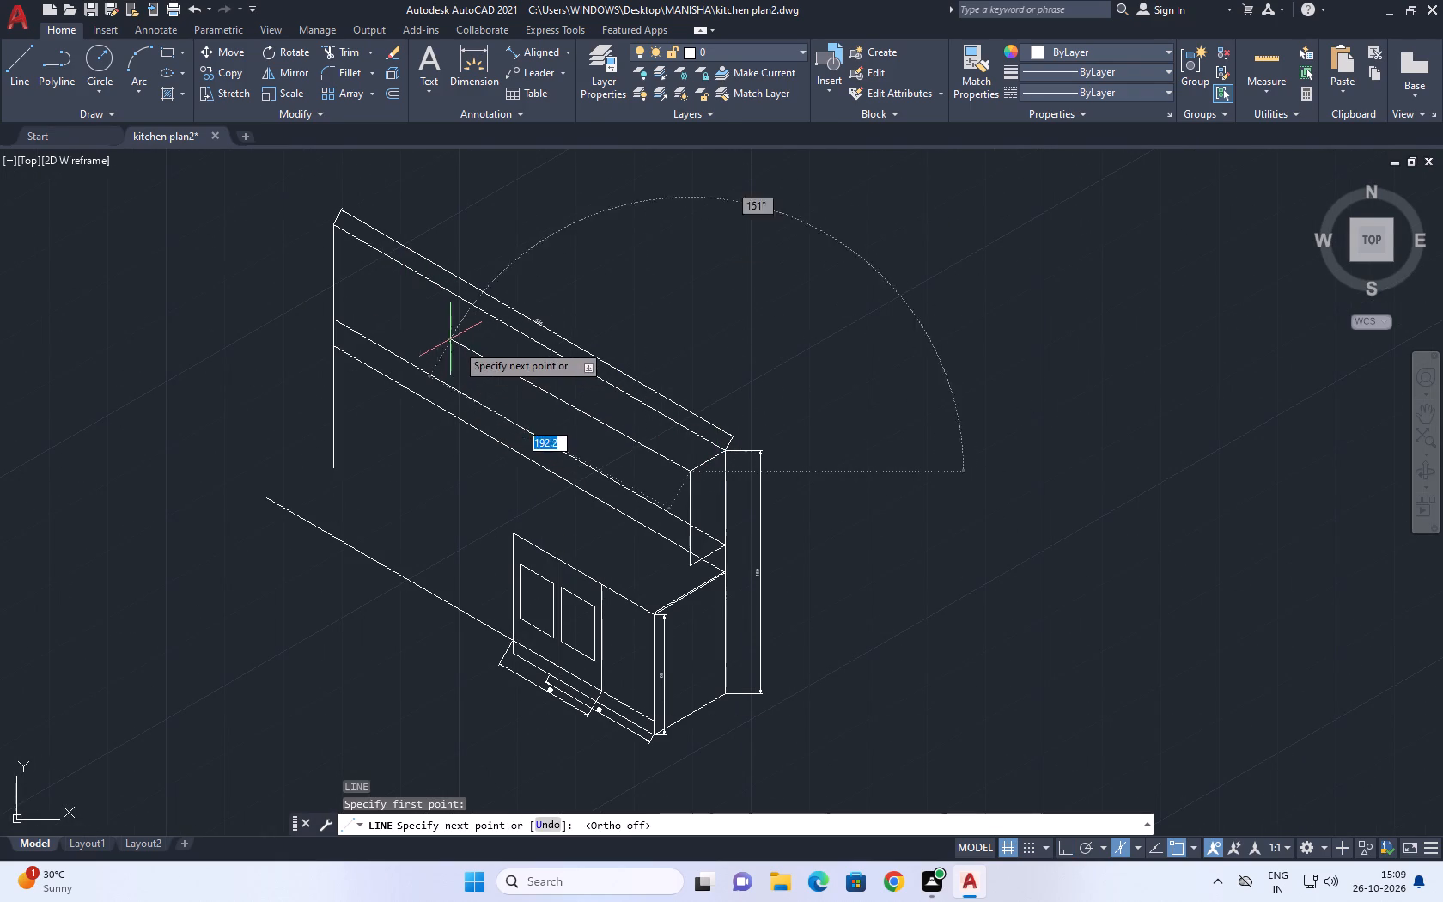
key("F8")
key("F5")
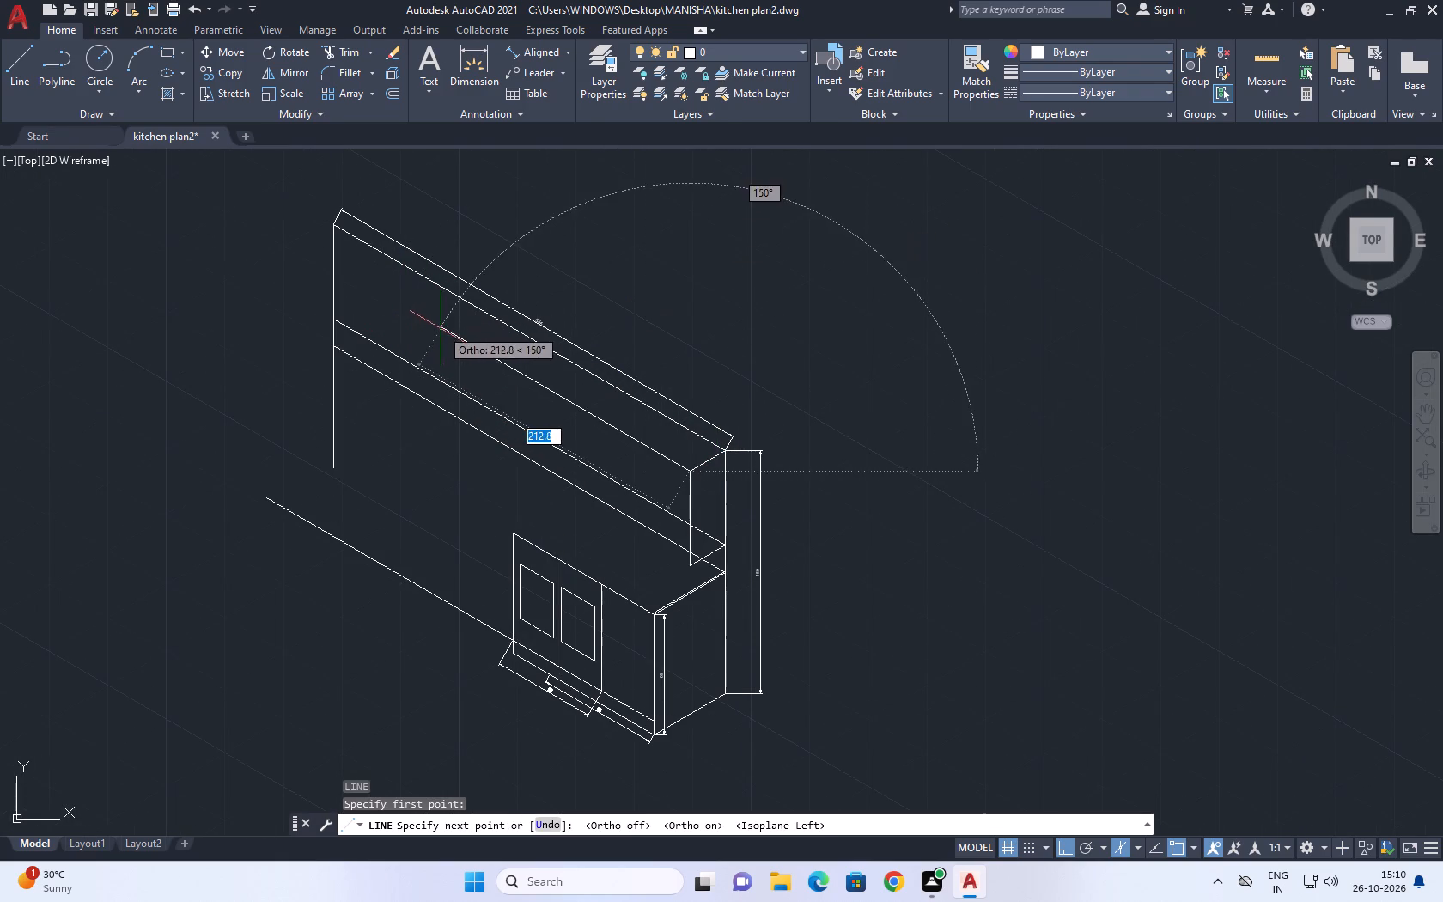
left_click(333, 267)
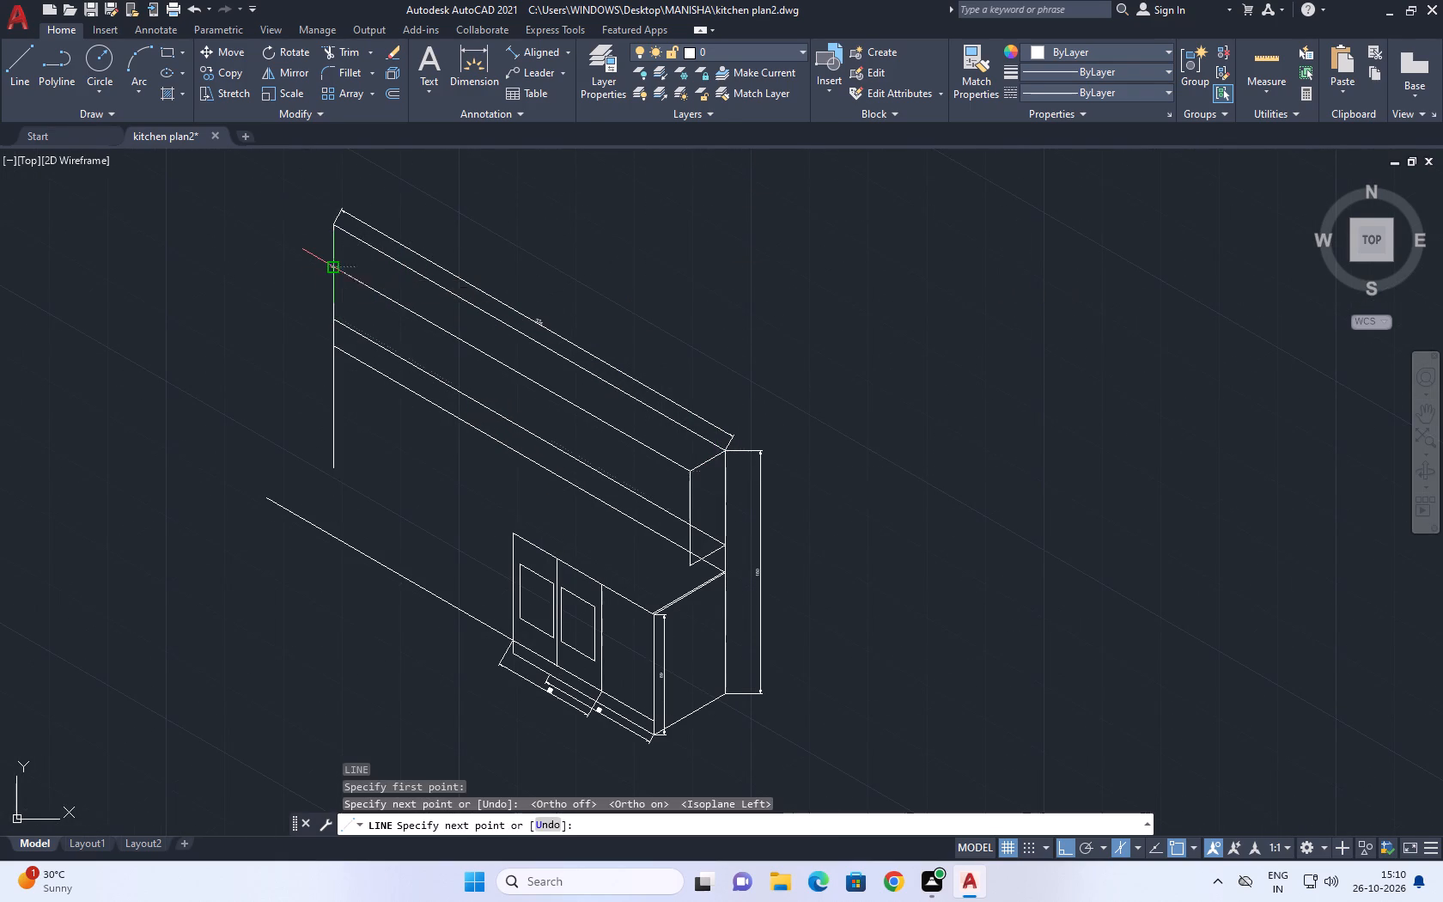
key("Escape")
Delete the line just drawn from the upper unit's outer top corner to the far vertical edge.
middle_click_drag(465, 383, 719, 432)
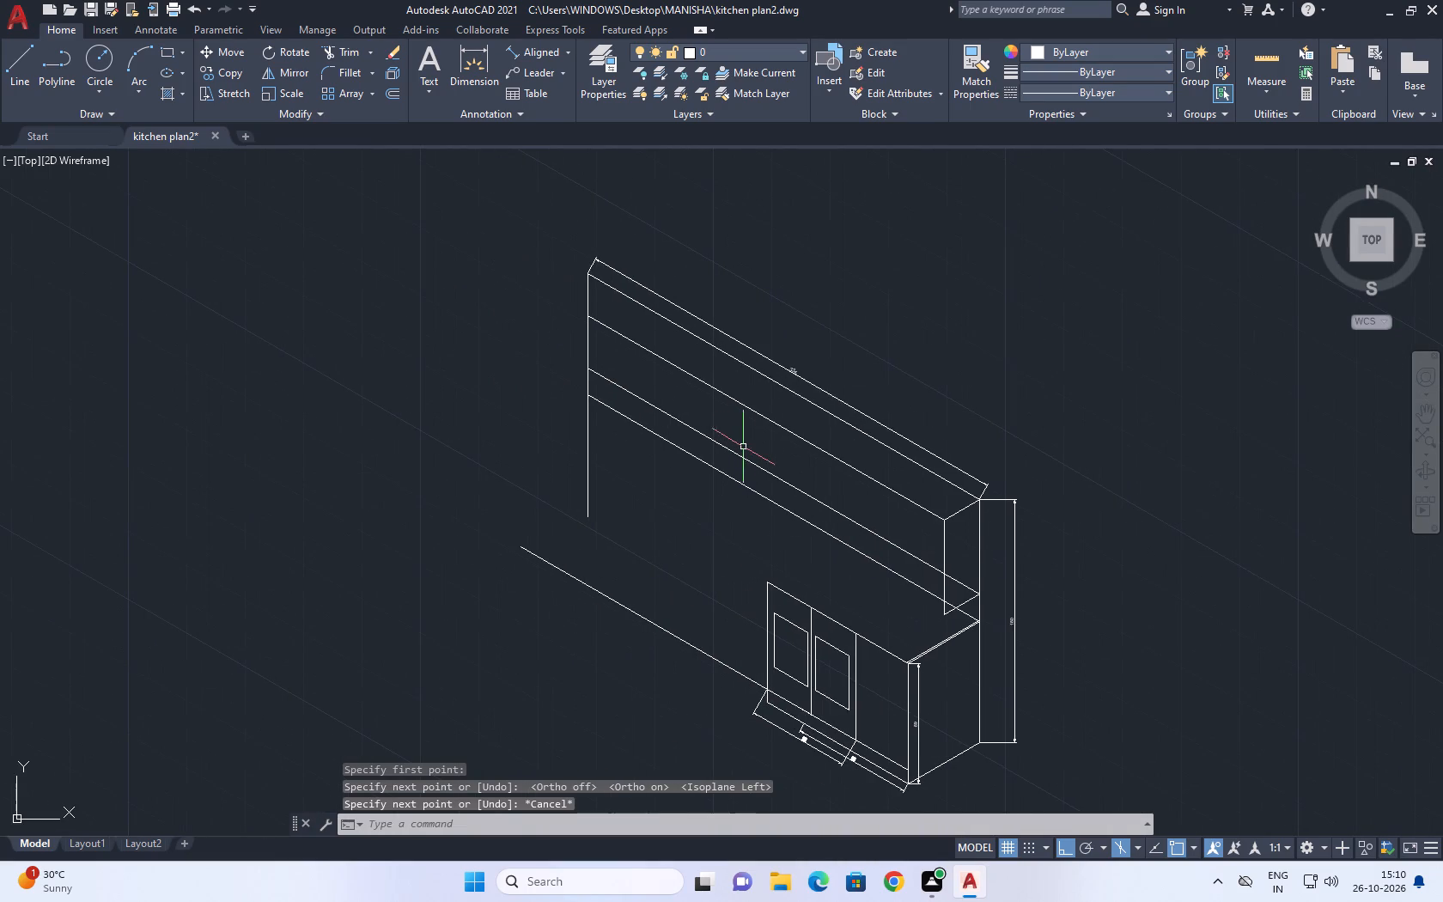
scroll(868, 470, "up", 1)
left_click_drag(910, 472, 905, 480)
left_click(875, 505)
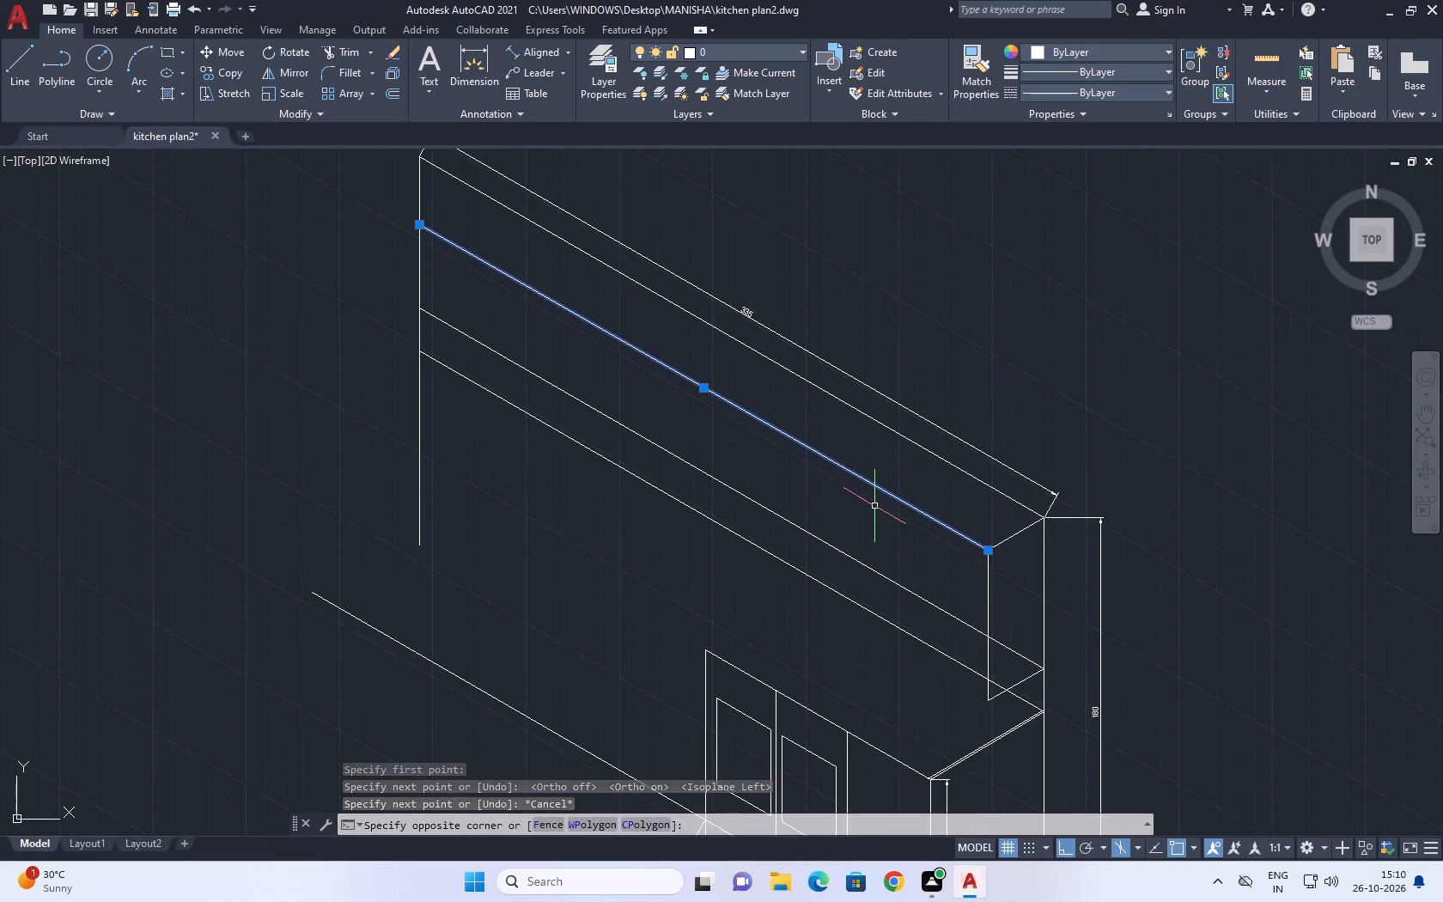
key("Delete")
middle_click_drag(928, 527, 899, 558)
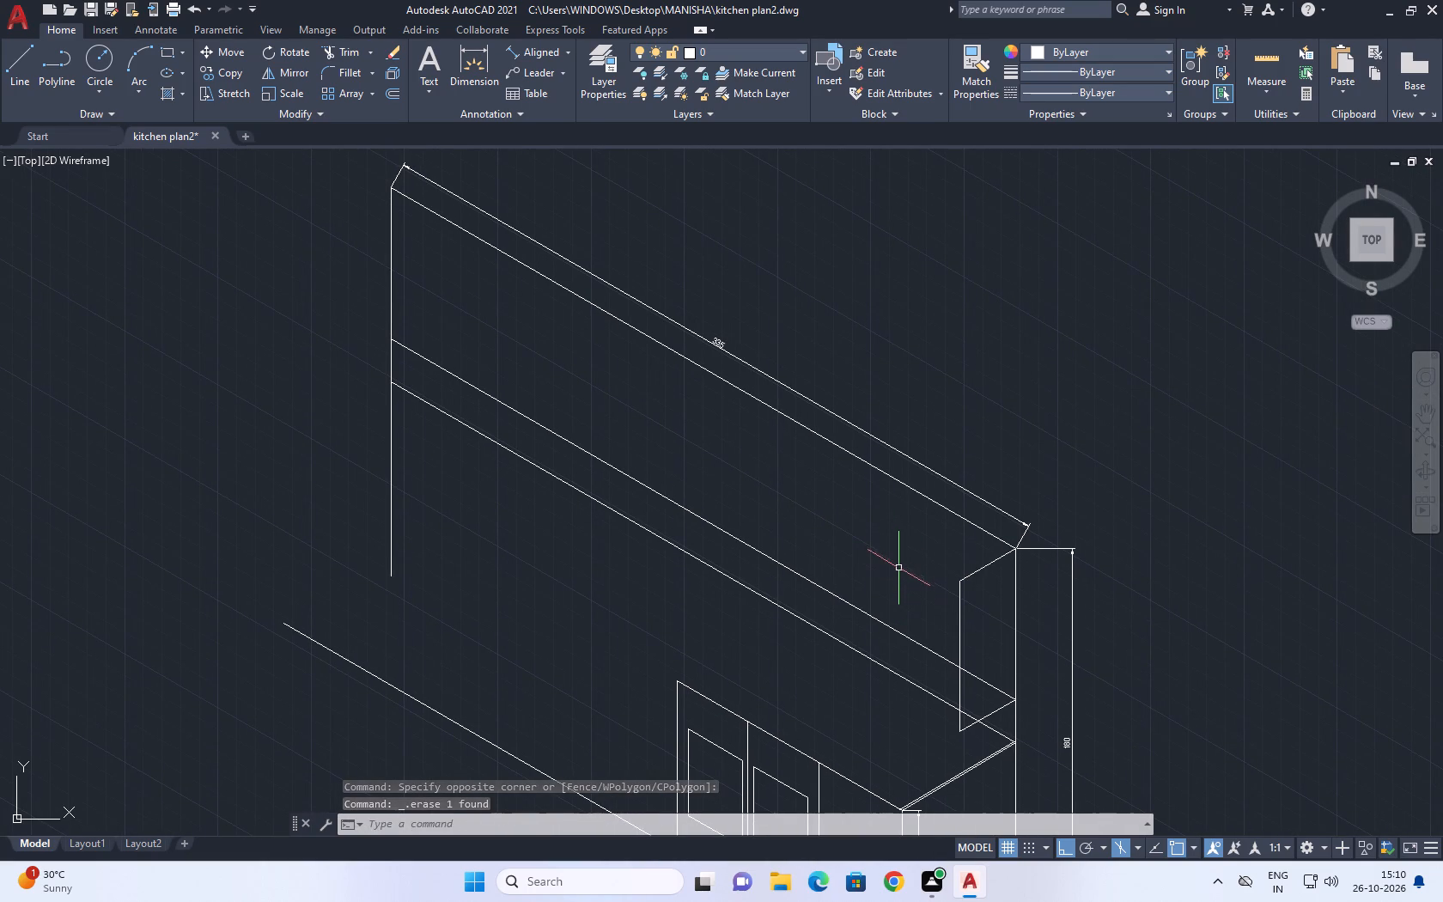
Draw a line from the upper unit's outer top corner along the 150° isometric axis, extending past the wall's far vertical edge.
middle_click_drag(967, 579, 983, 580)
key("l")
key("space")
left_click(976, 586)
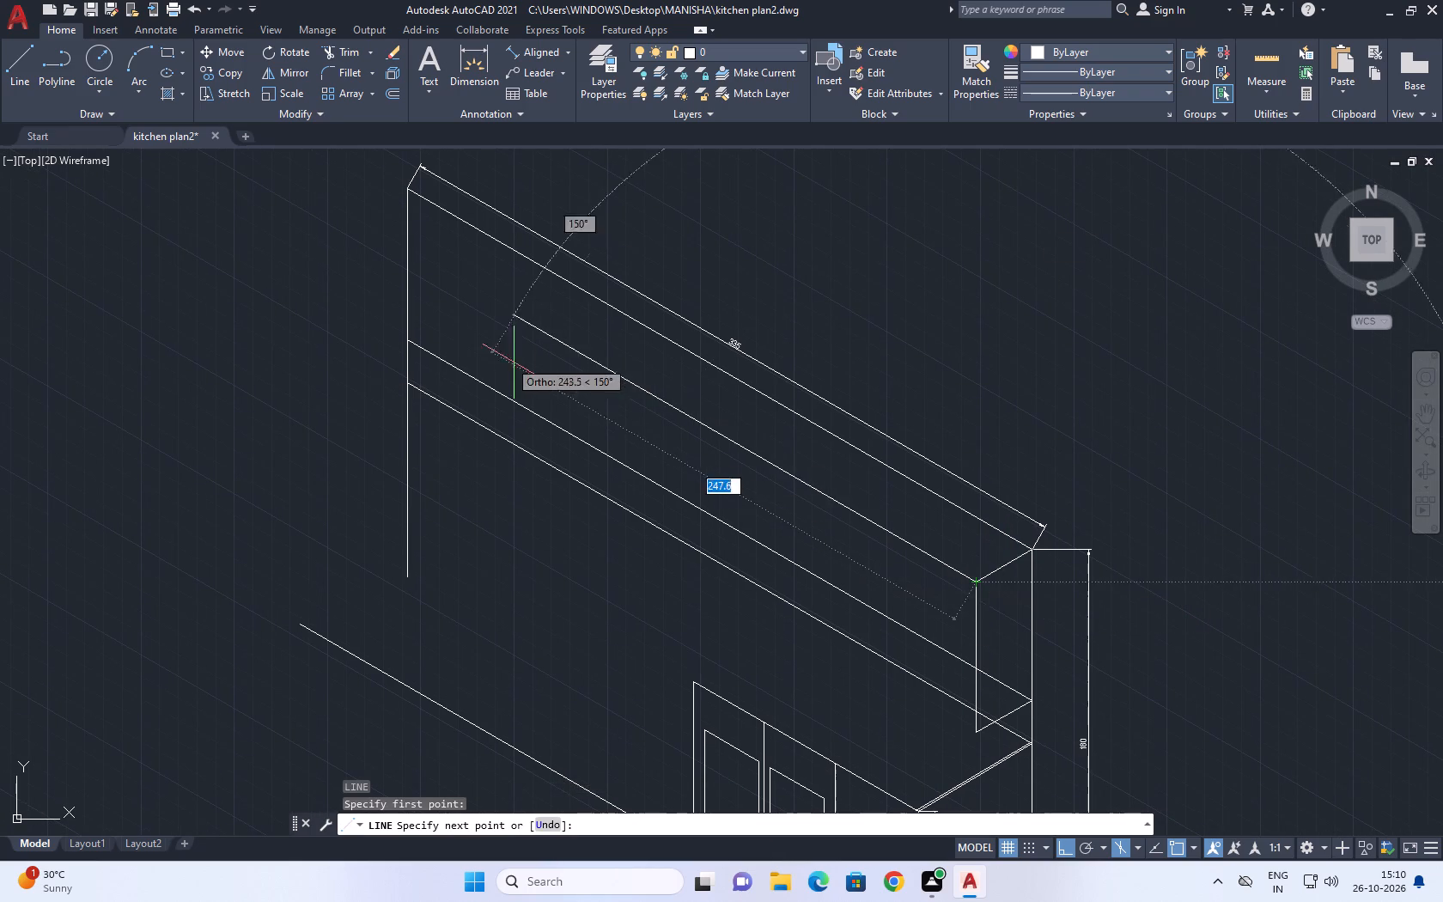
left_click(345, 242)
key("Escape")
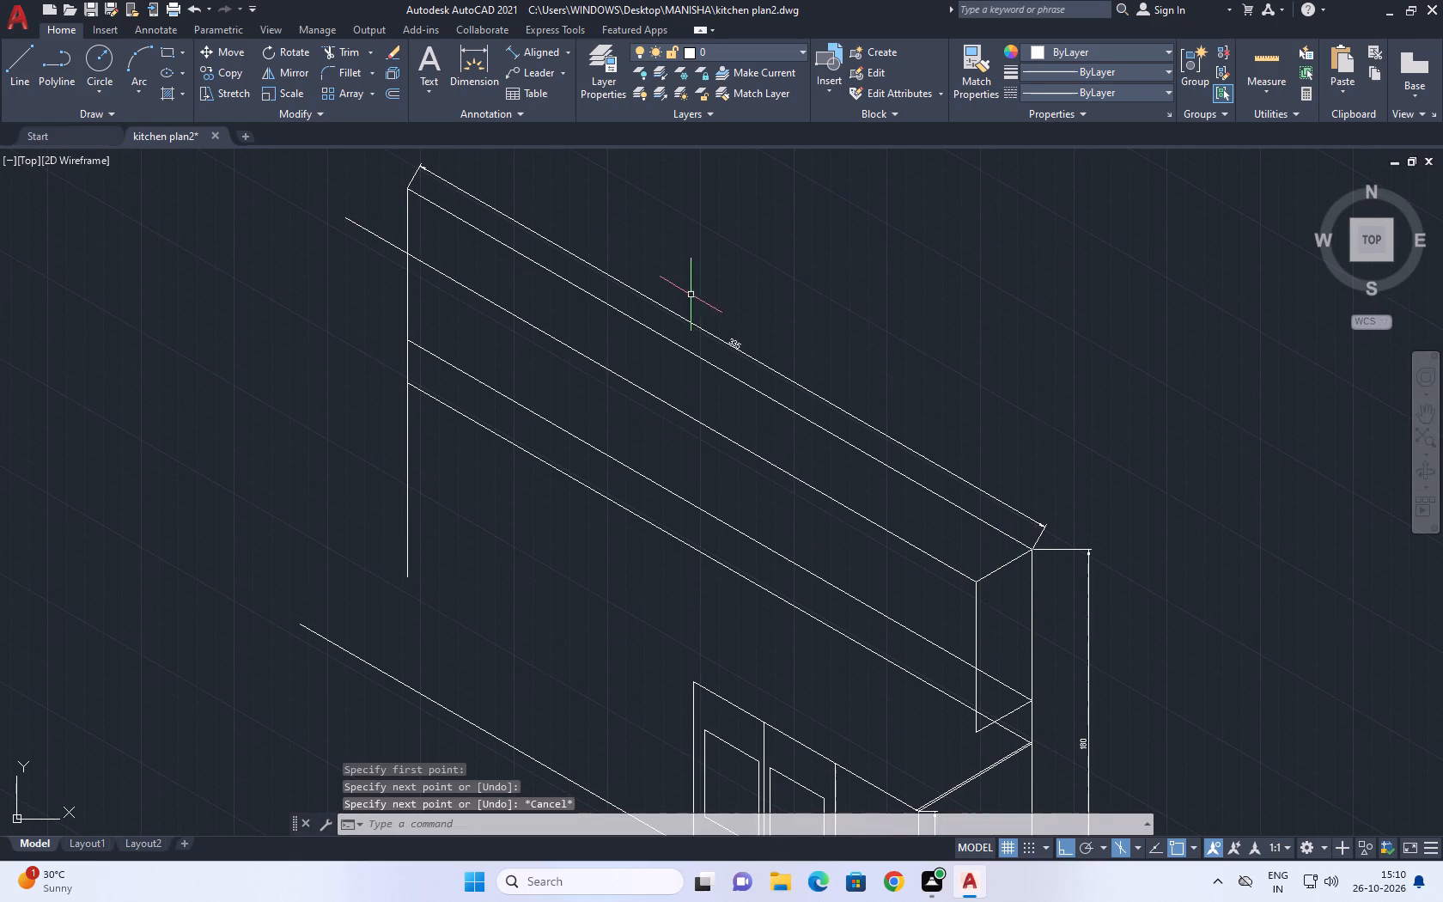
Delete the wall's original top line behind the upper unit's new top front line.
left_click(781, 405)
key("Delete")
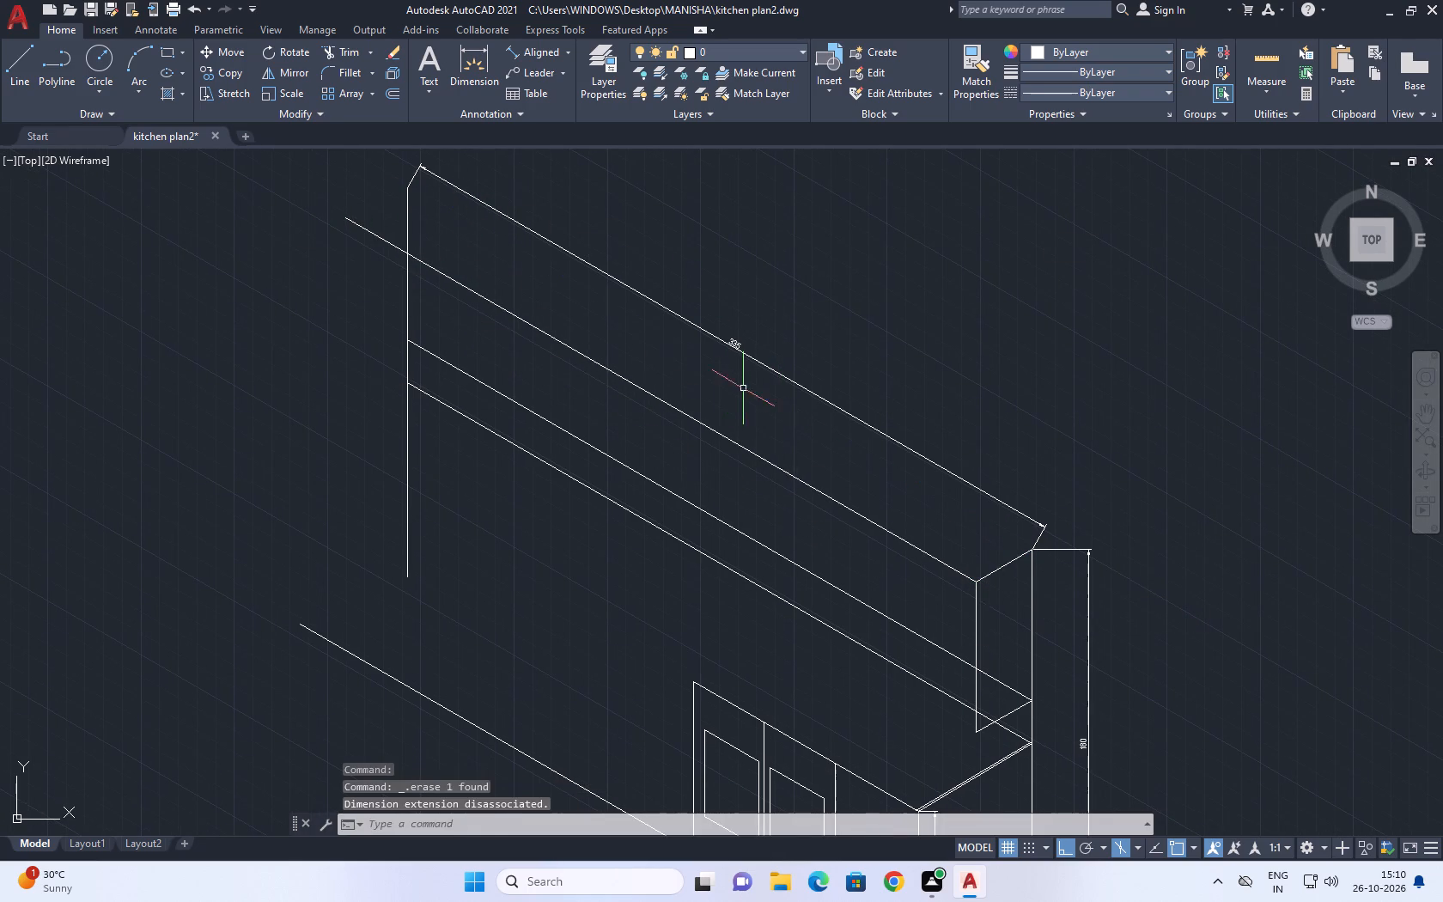
Move the wall's far vertical line down so its top end meets the upper unit's top front line.
left_click_drag(437, 302, 429, 303)
left_click(368, 289)
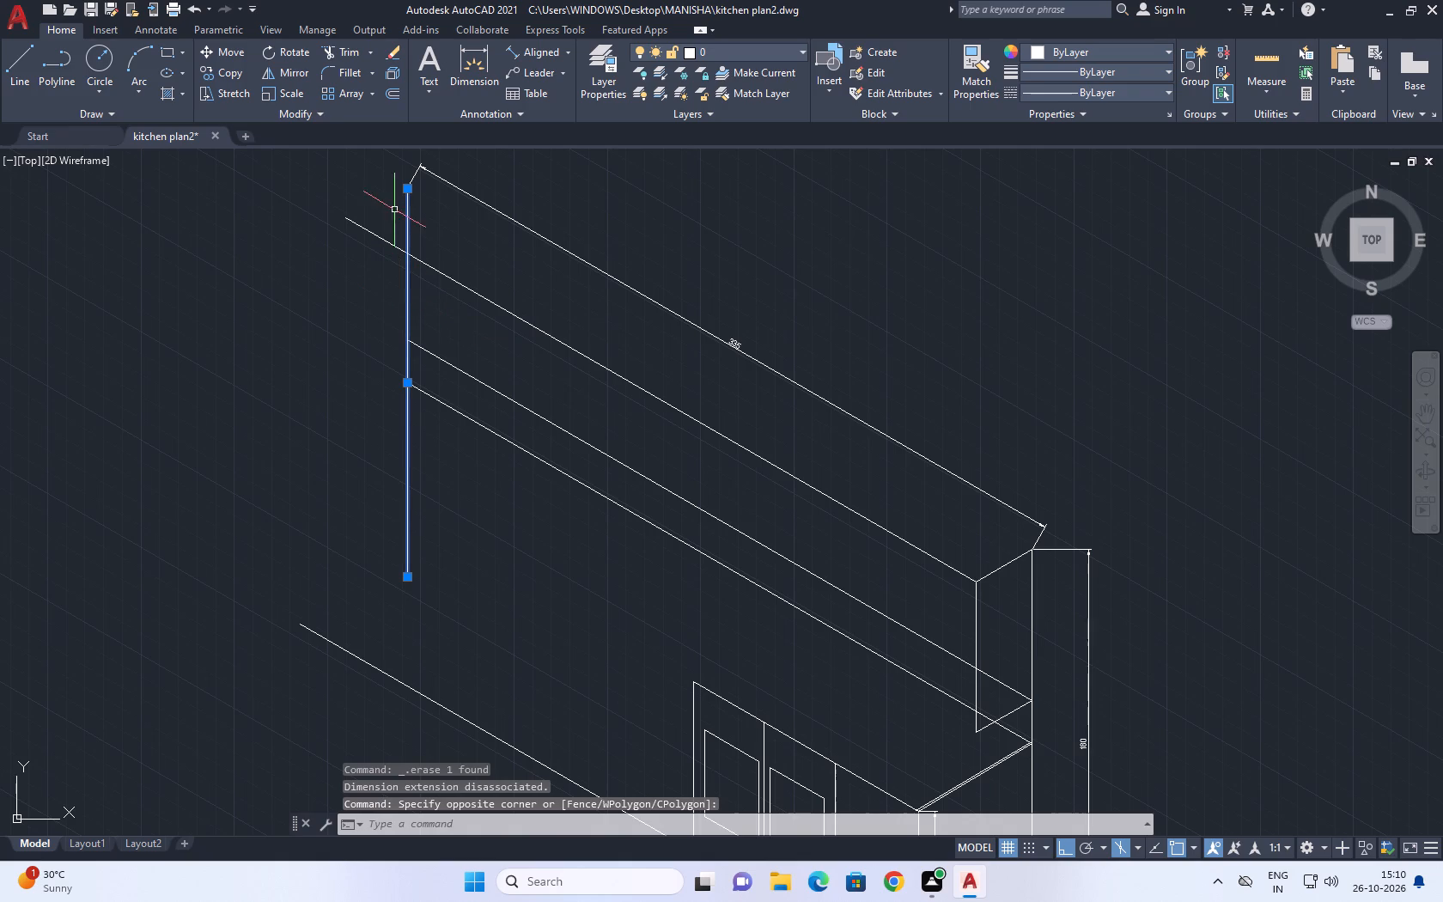
key("m")
key("space")
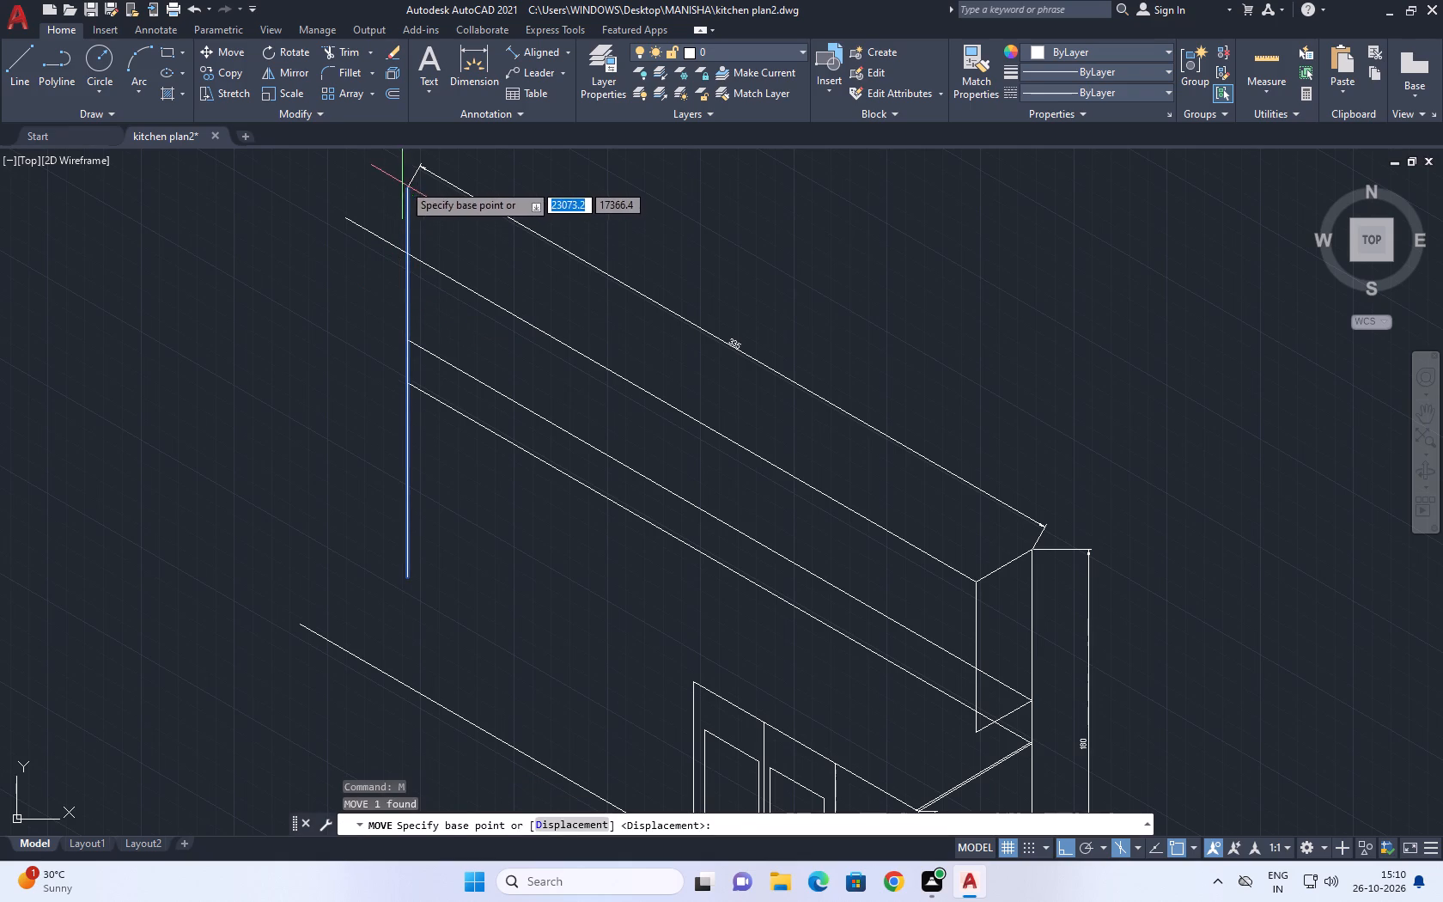
left_click(405, 183)
left_click(405, 253)
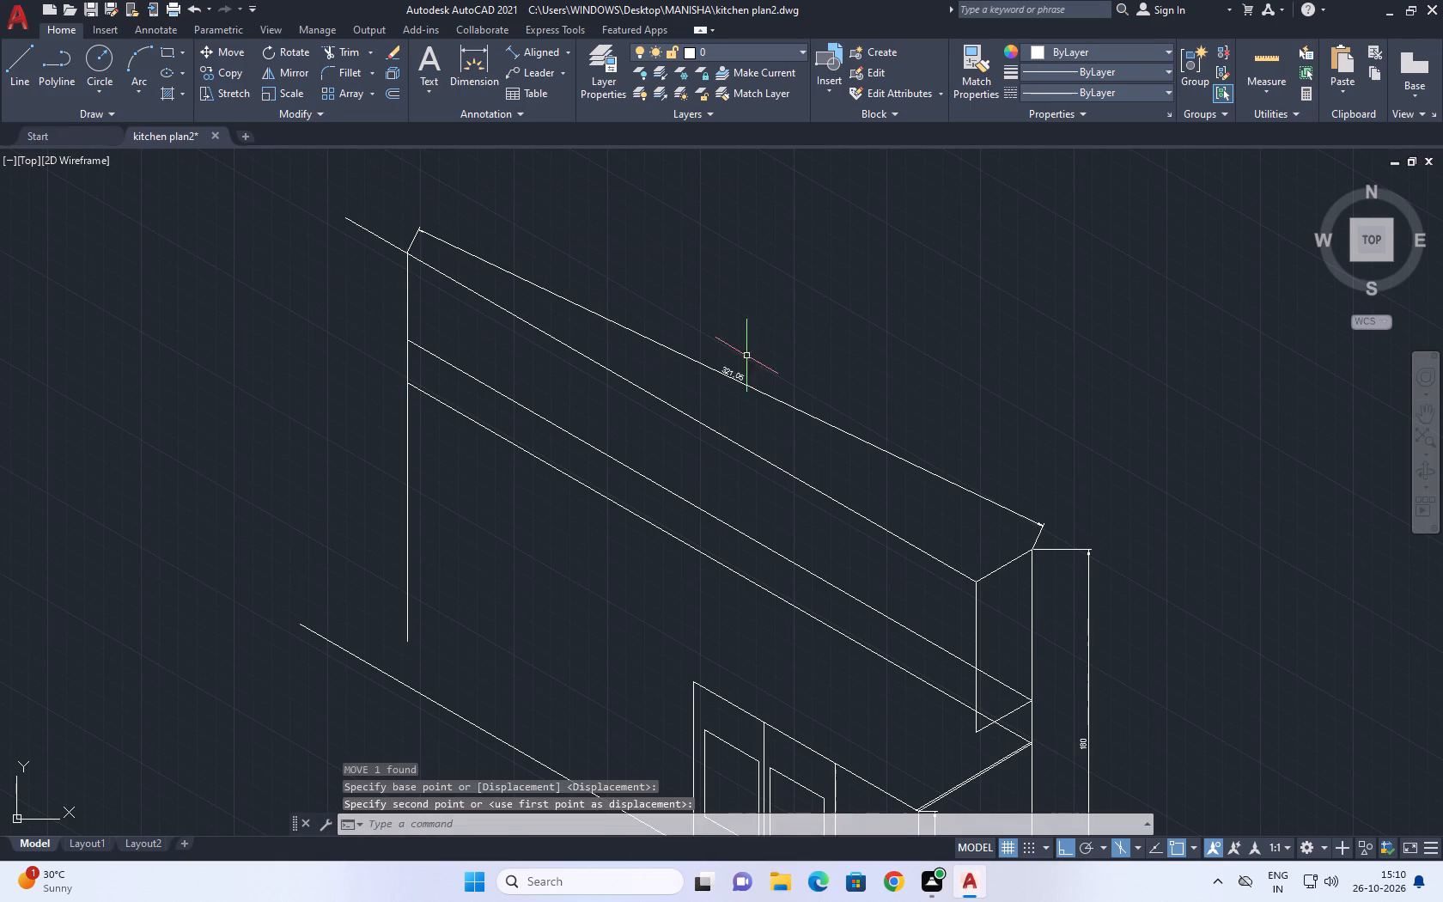
Delete the aligned length dimension running along the top of the wall.
left_click_drag(748, 359, 735, 369)
left_click(711, 385)
key("Delete")
middle_click_drag(787, 465, 794, 452)
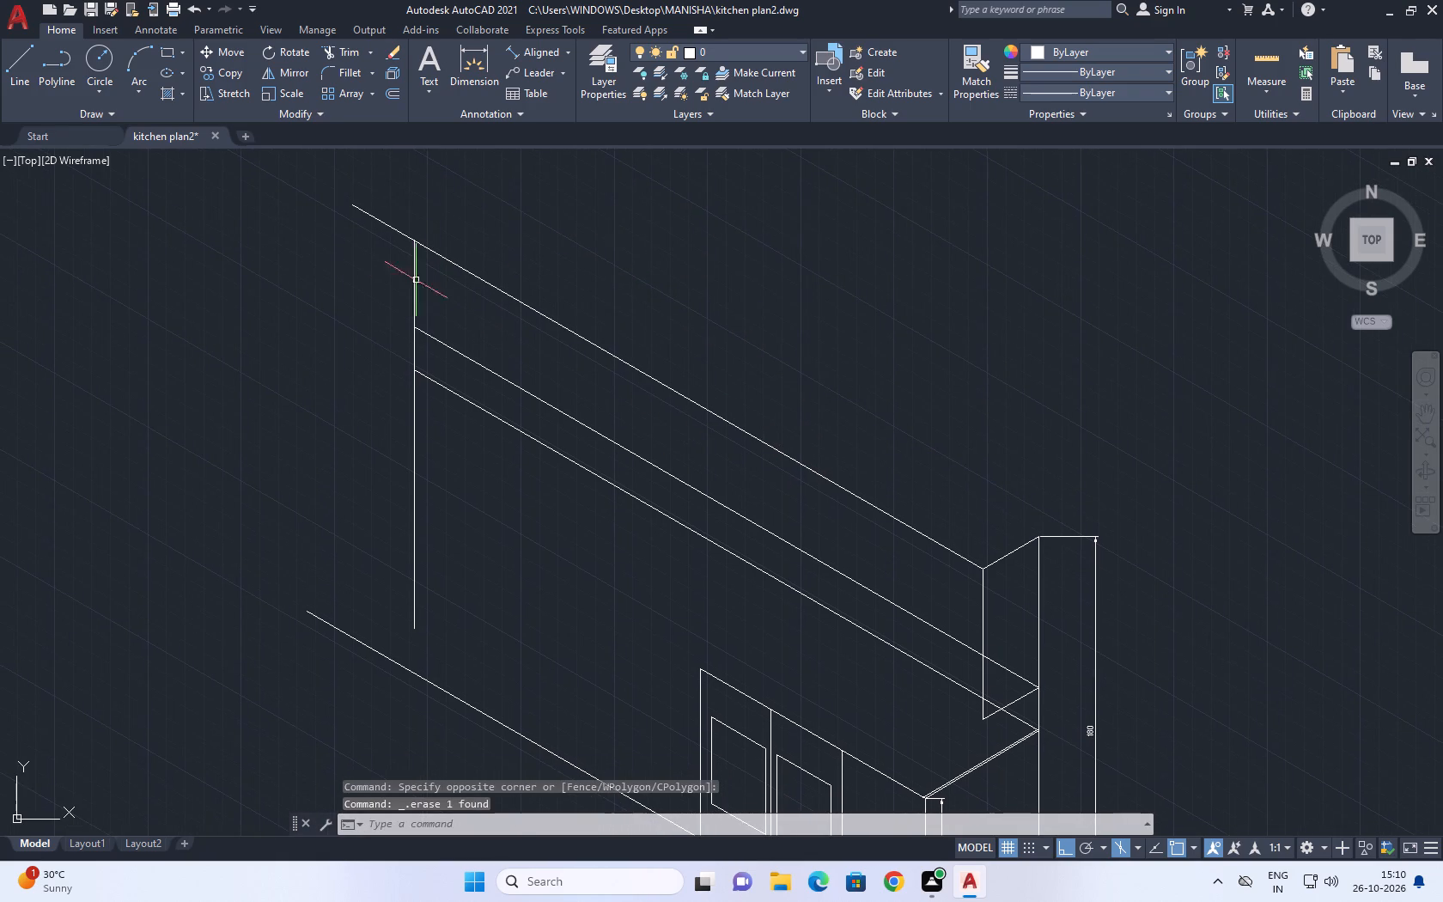
Shorten the upper unit's top front line by moving its far endpoint to the top of the far vertical line.
scroll(393, 216, "up", 1)
left_click(388, 220)
left_click(362, 238)
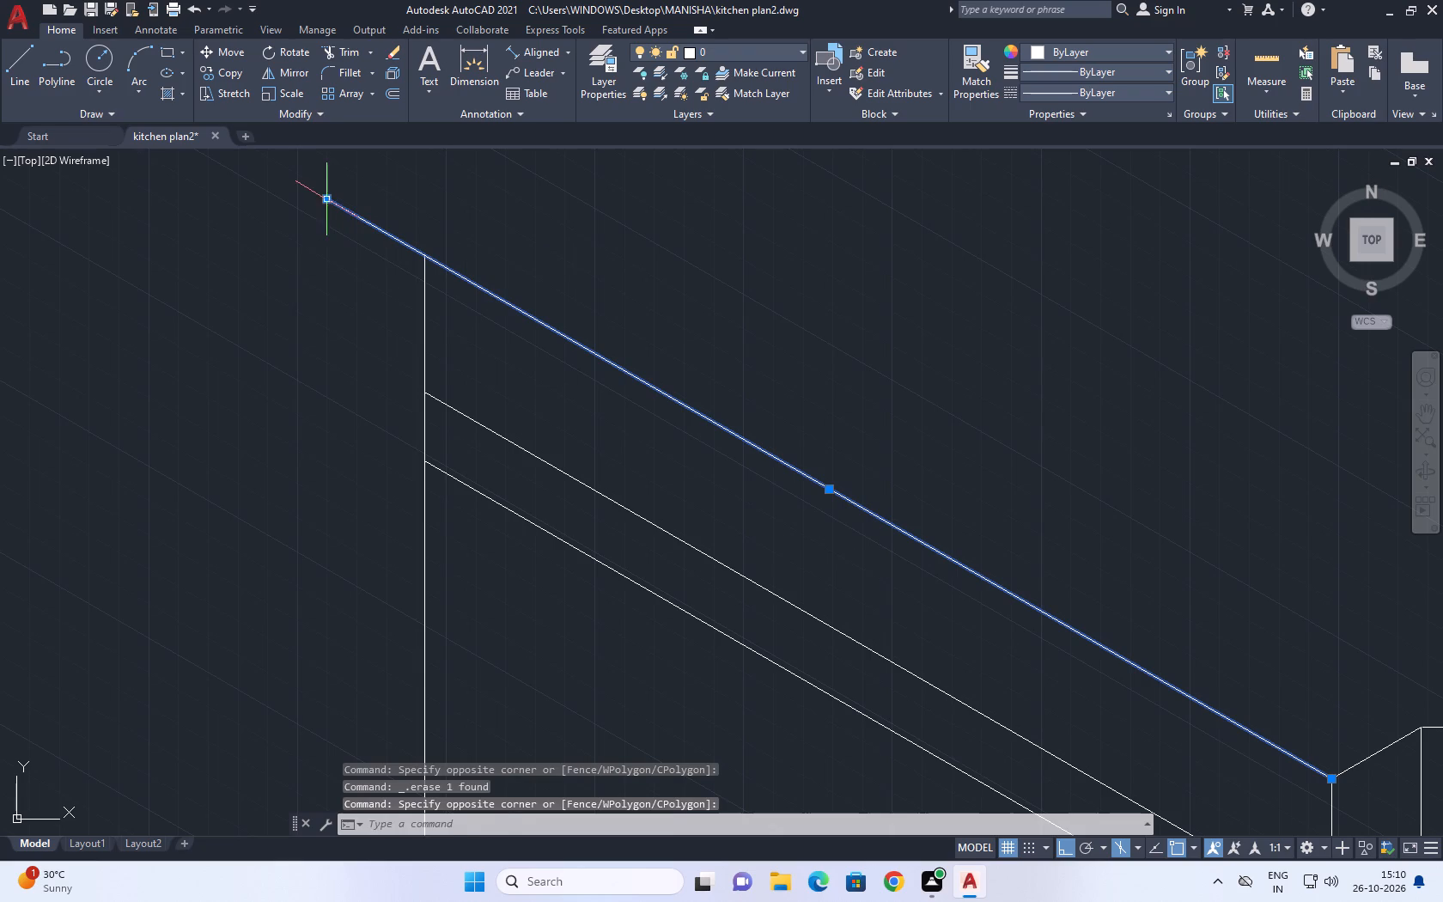
left_click(327, 199)
left_click(420, 257)
key("Escape")
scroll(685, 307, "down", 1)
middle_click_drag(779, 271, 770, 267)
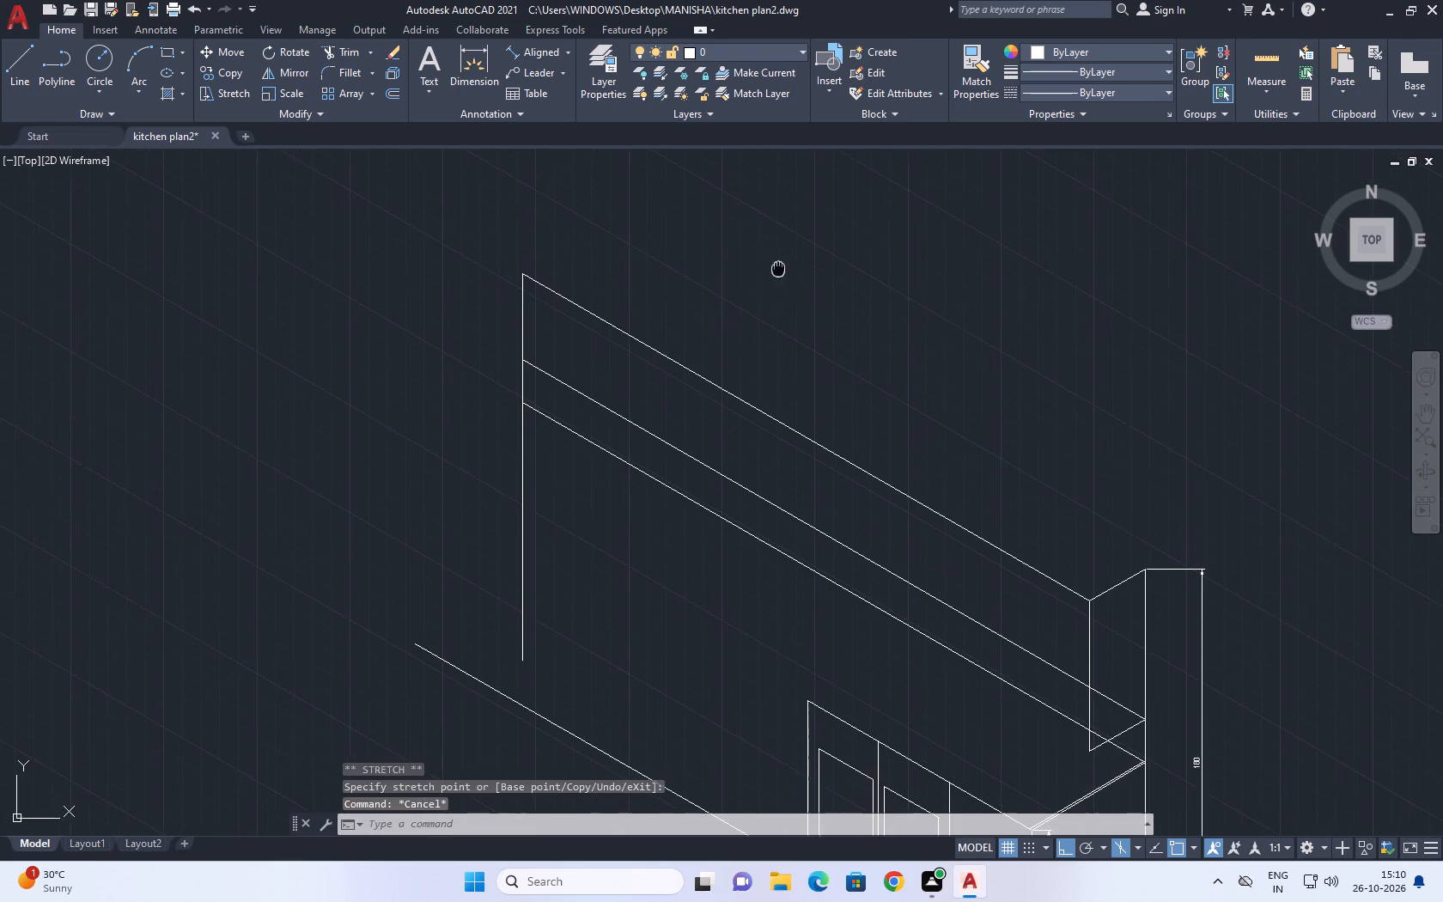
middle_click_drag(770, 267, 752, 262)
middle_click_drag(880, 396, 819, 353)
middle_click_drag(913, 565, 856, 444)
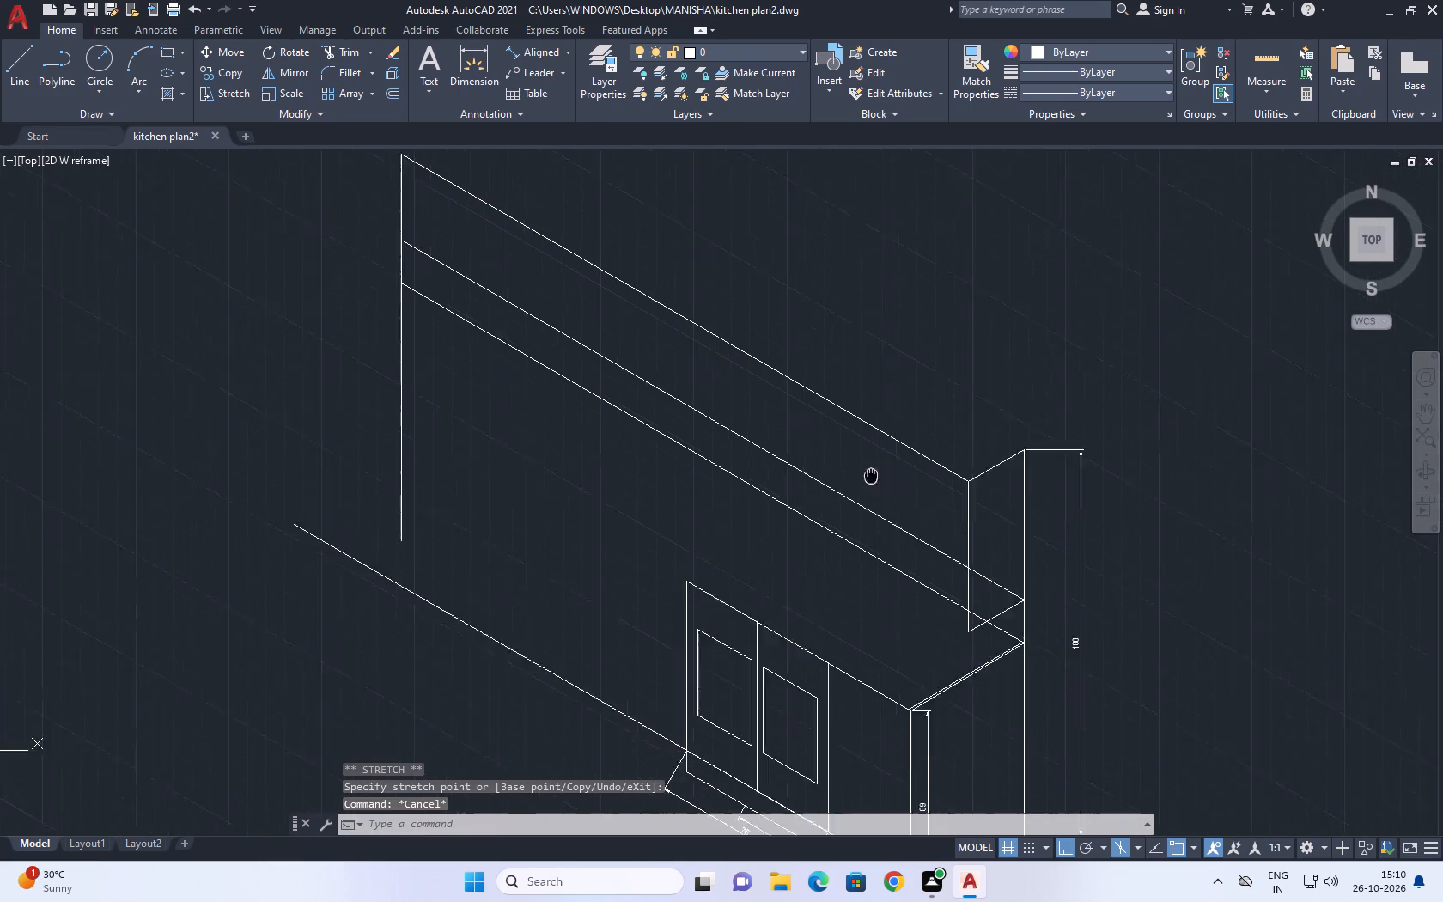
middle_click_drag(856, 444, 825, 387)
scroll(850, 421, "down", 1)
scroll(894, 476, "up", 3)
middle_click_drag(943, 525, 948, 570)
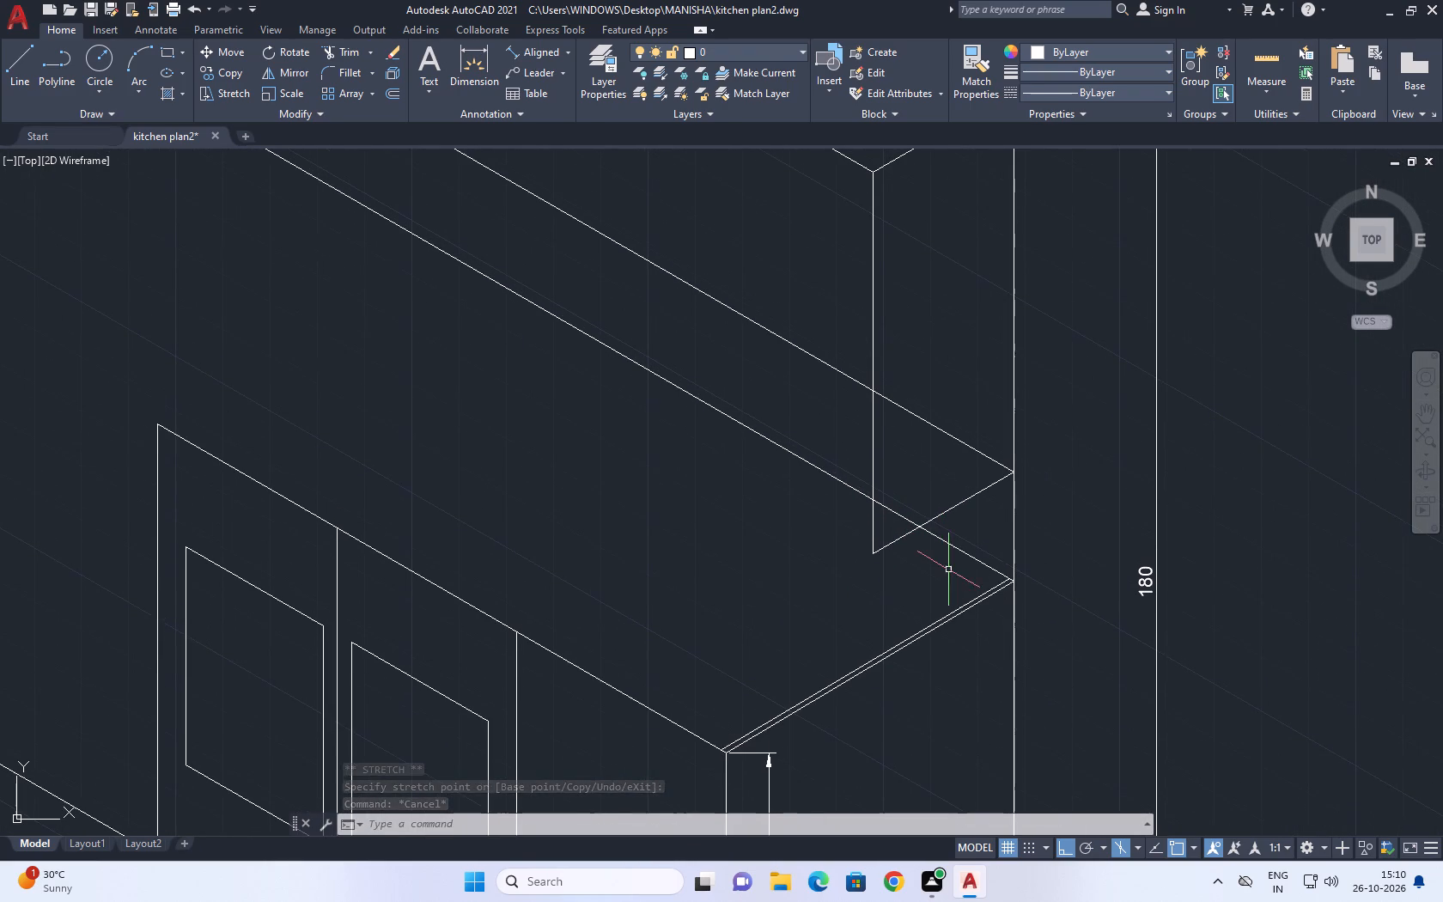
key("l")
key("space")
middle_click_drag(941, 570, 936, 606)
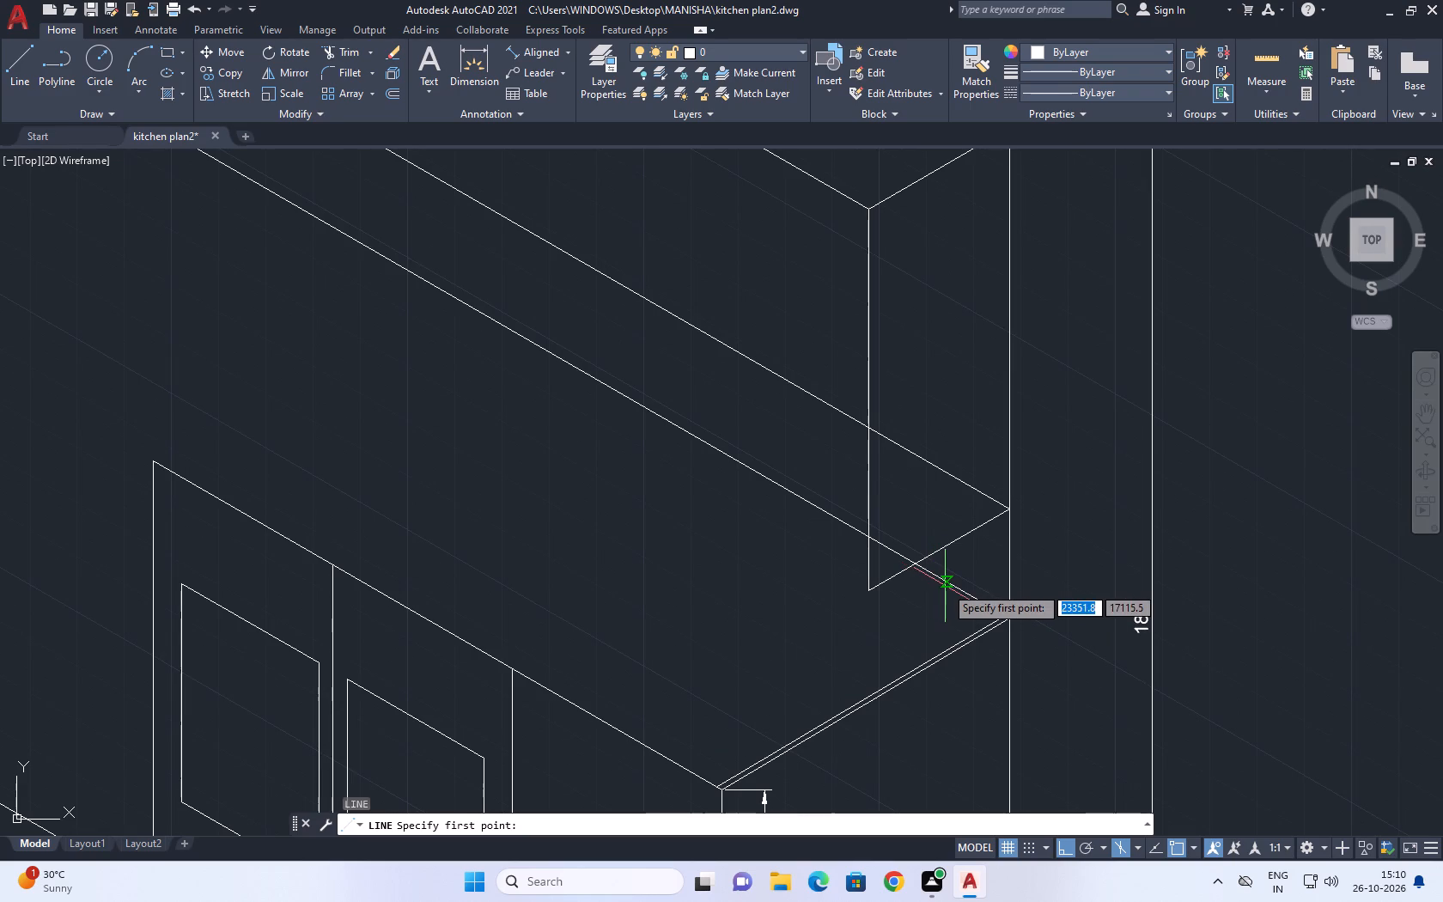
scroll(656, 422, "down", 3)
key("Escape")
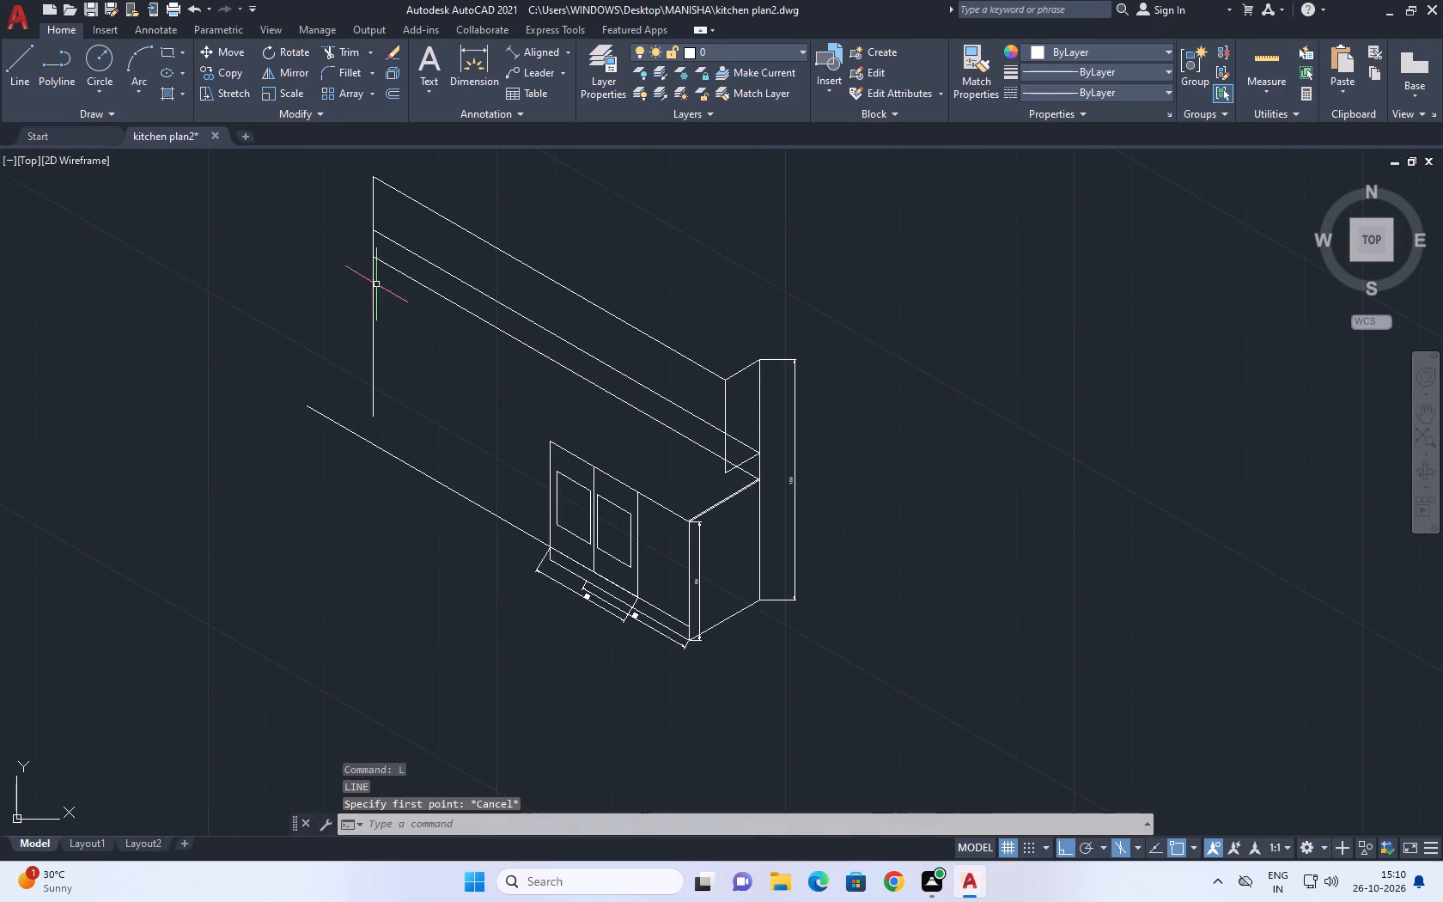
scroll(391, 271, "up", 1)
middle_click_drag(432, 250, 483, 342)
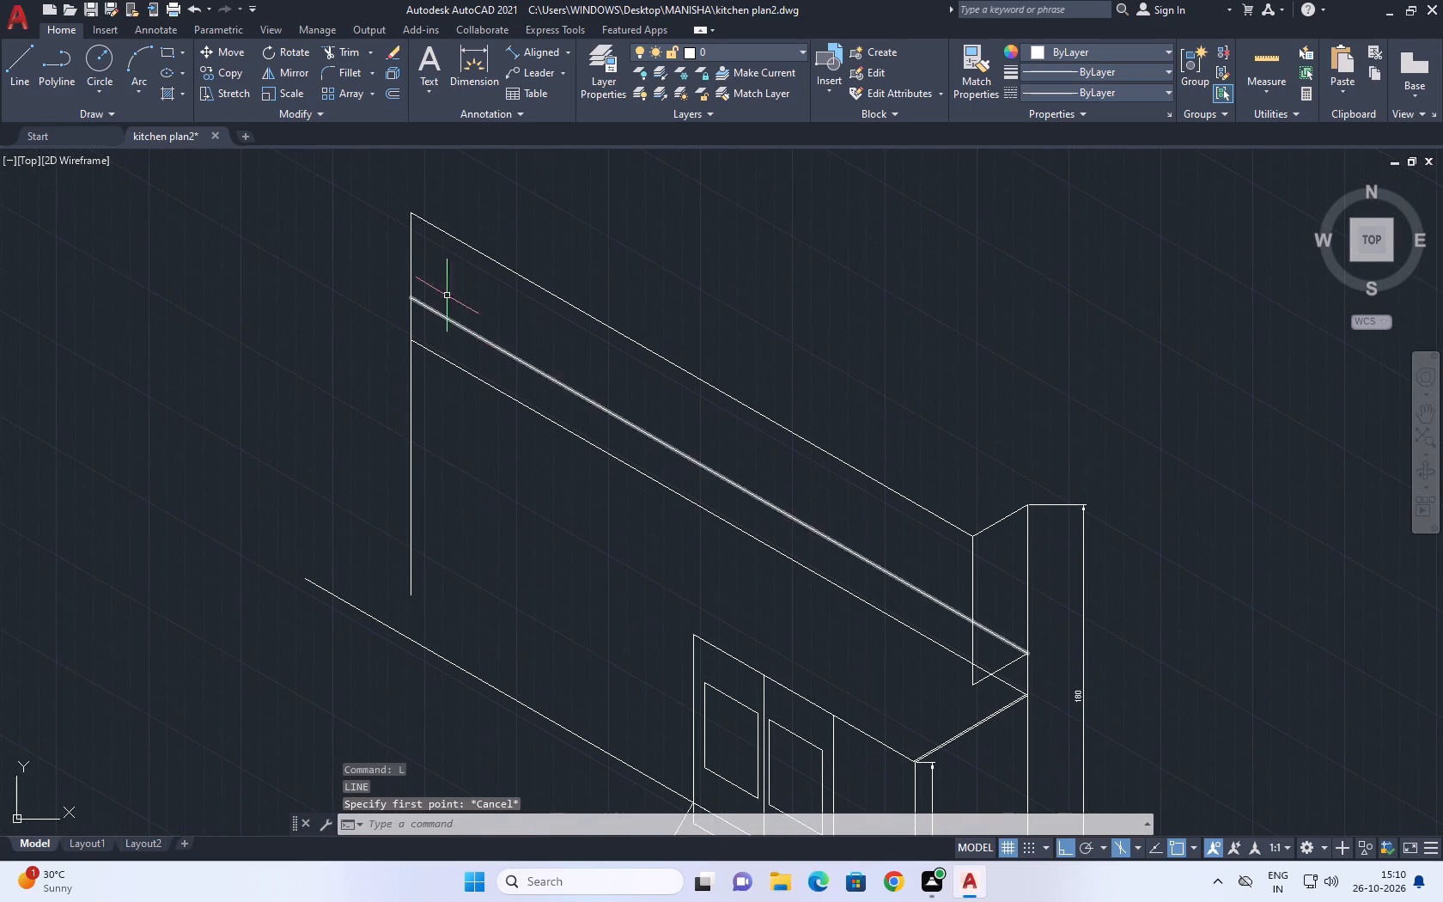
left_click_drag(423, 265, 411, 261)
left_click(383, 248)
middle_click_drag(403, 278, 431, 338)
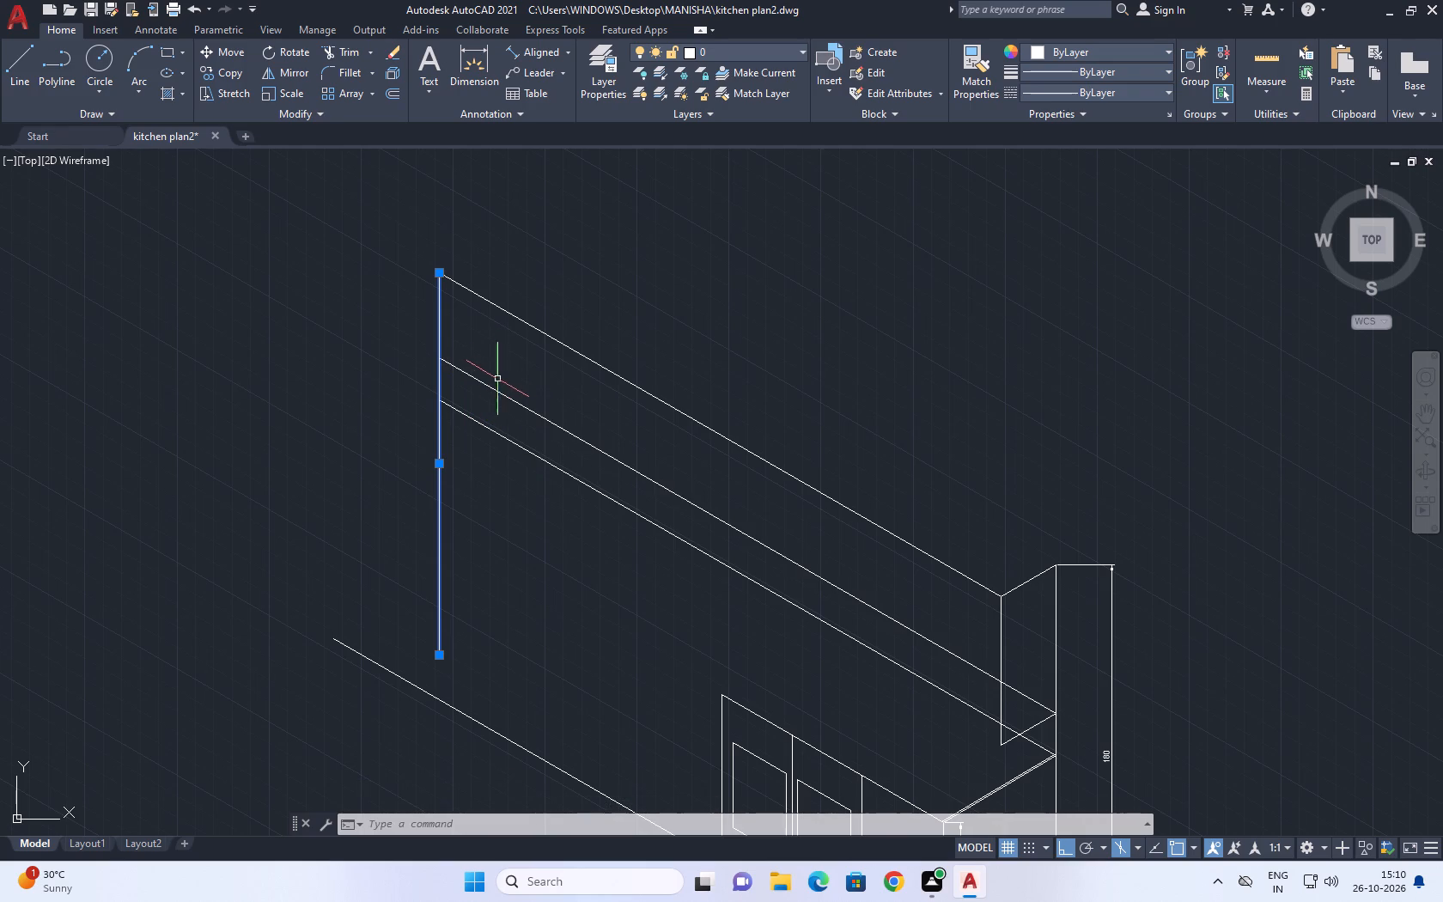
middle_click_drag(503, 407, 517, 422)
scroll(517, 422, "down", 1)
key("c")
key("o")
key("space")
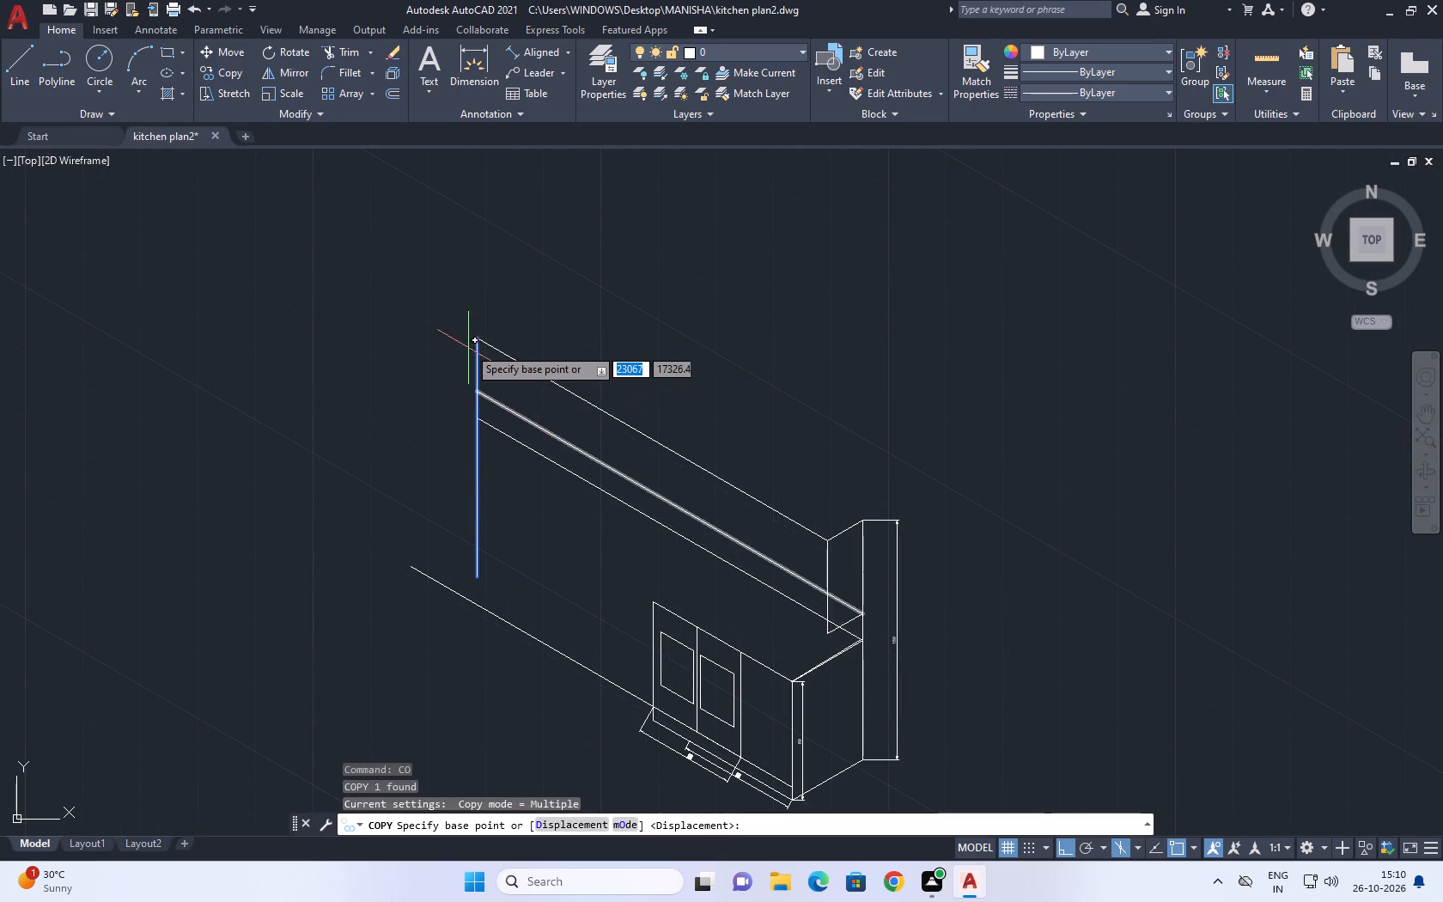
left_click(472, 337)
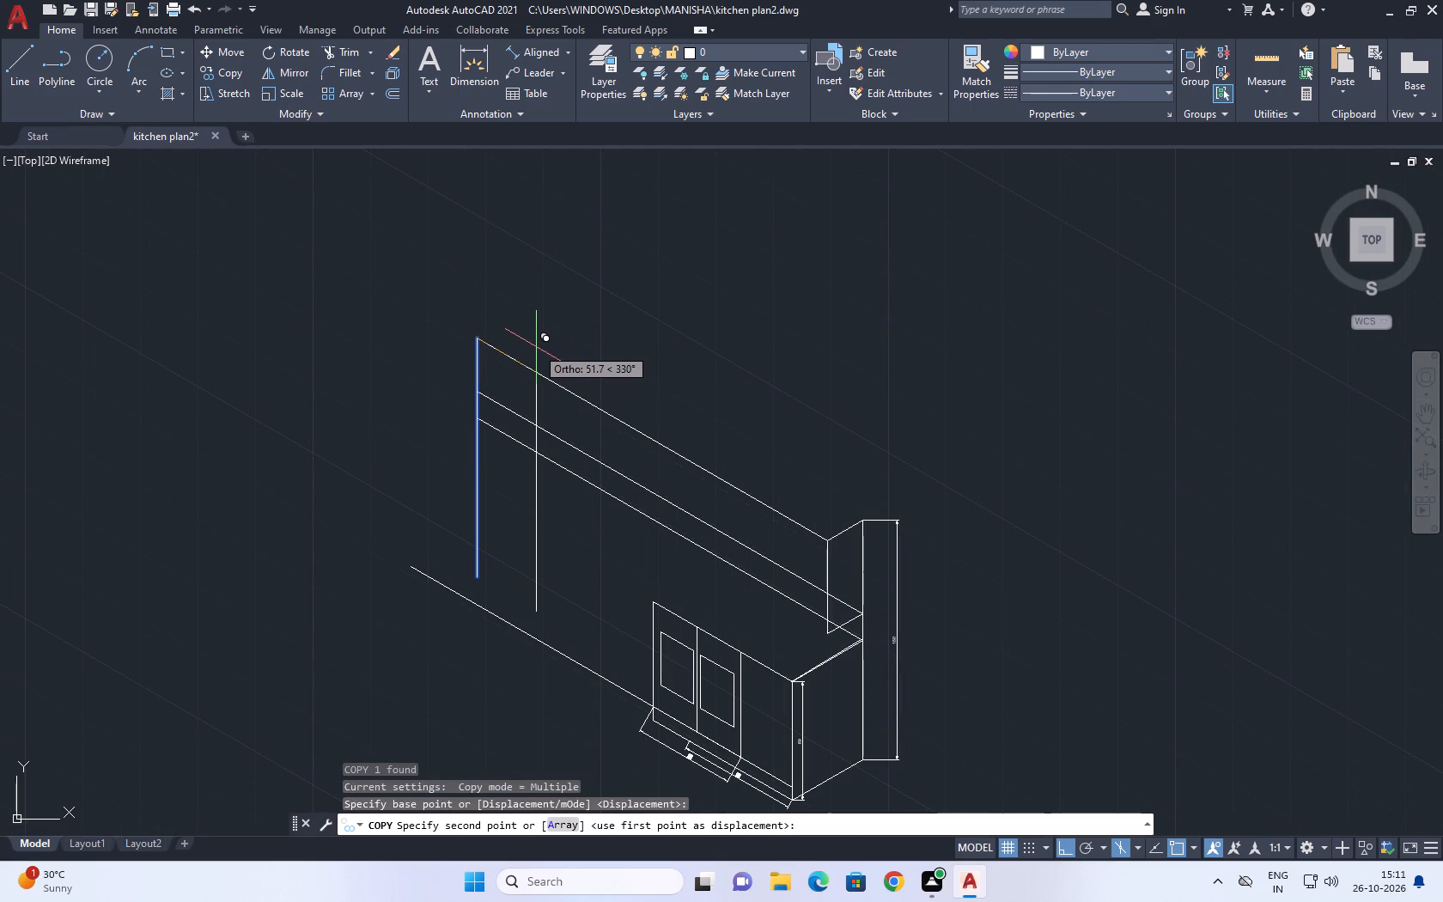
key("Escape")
Delete the upper of the two mid-height lines running along the wall.
middle_click_drag(578, 437, 480, 420)
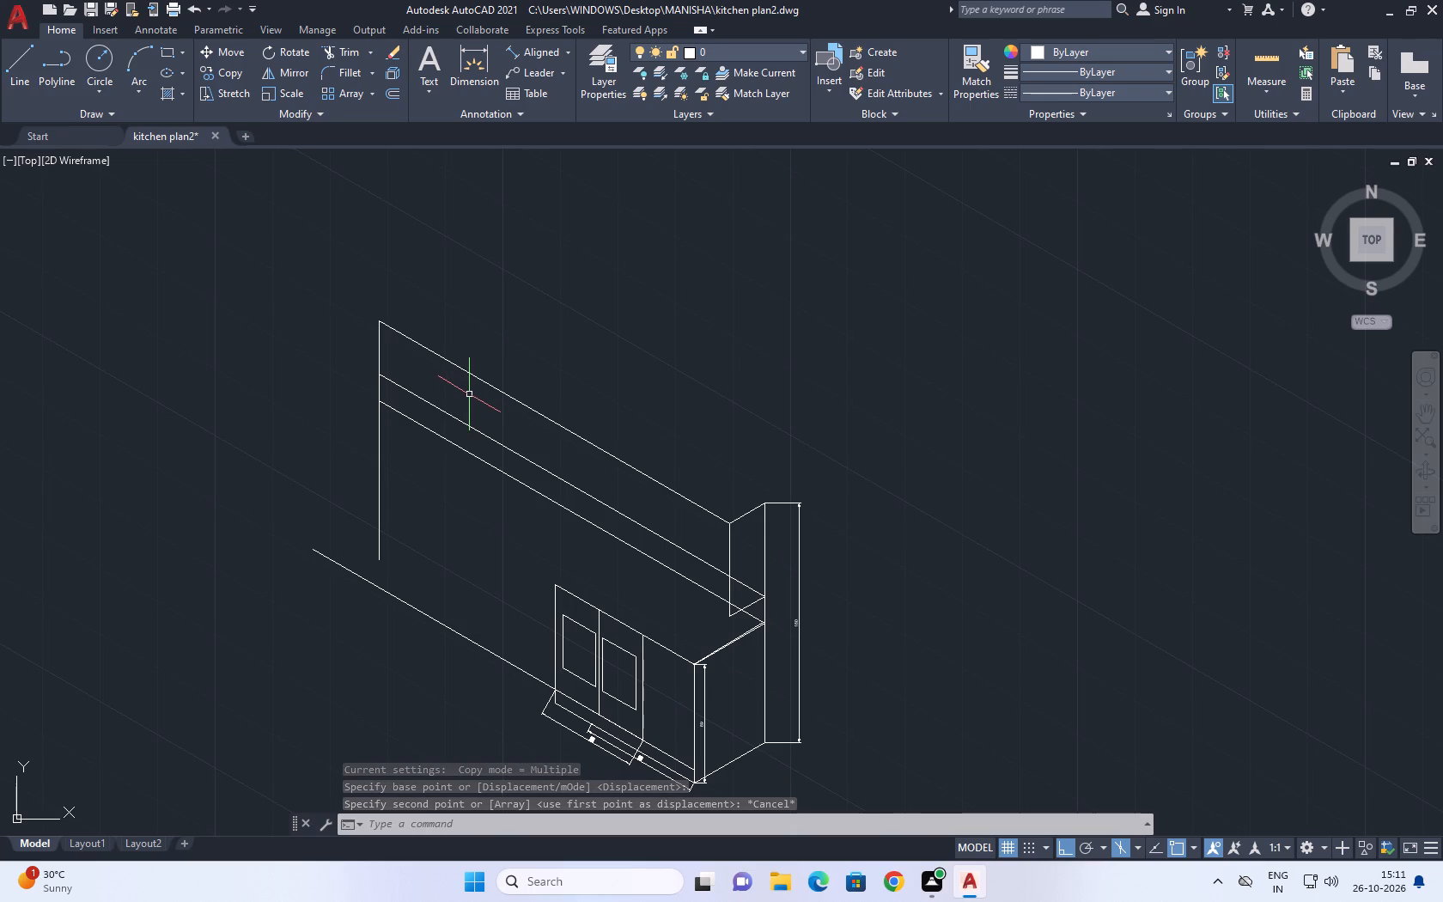
middle_click_drag(694, 567, 743, 510)
scroll(753, 486, "up", 1)
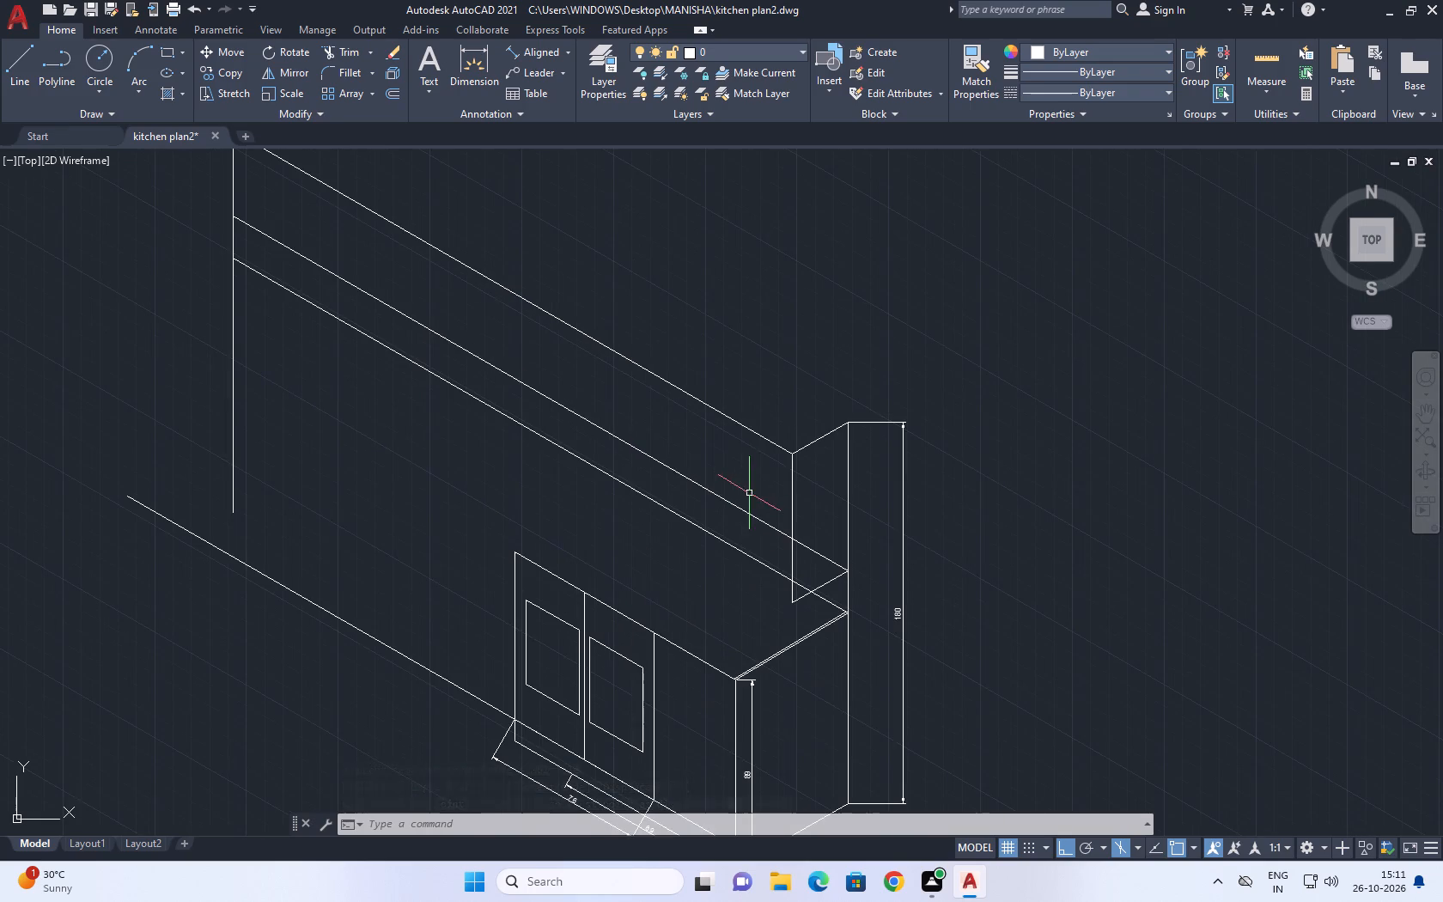
left_click(749, 493)
left_click(696, 508)
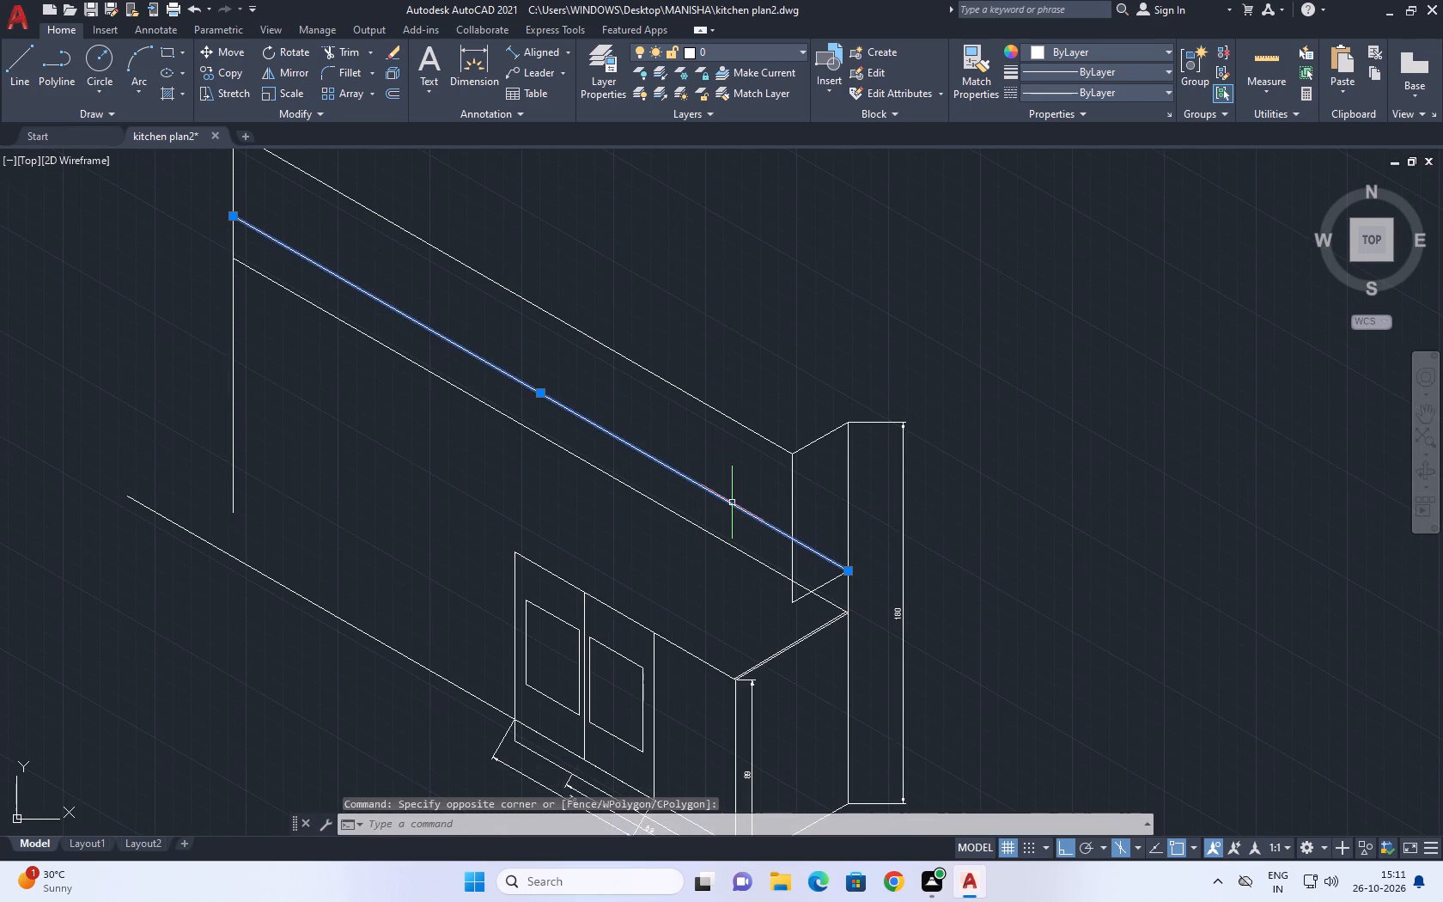
key("Delete")
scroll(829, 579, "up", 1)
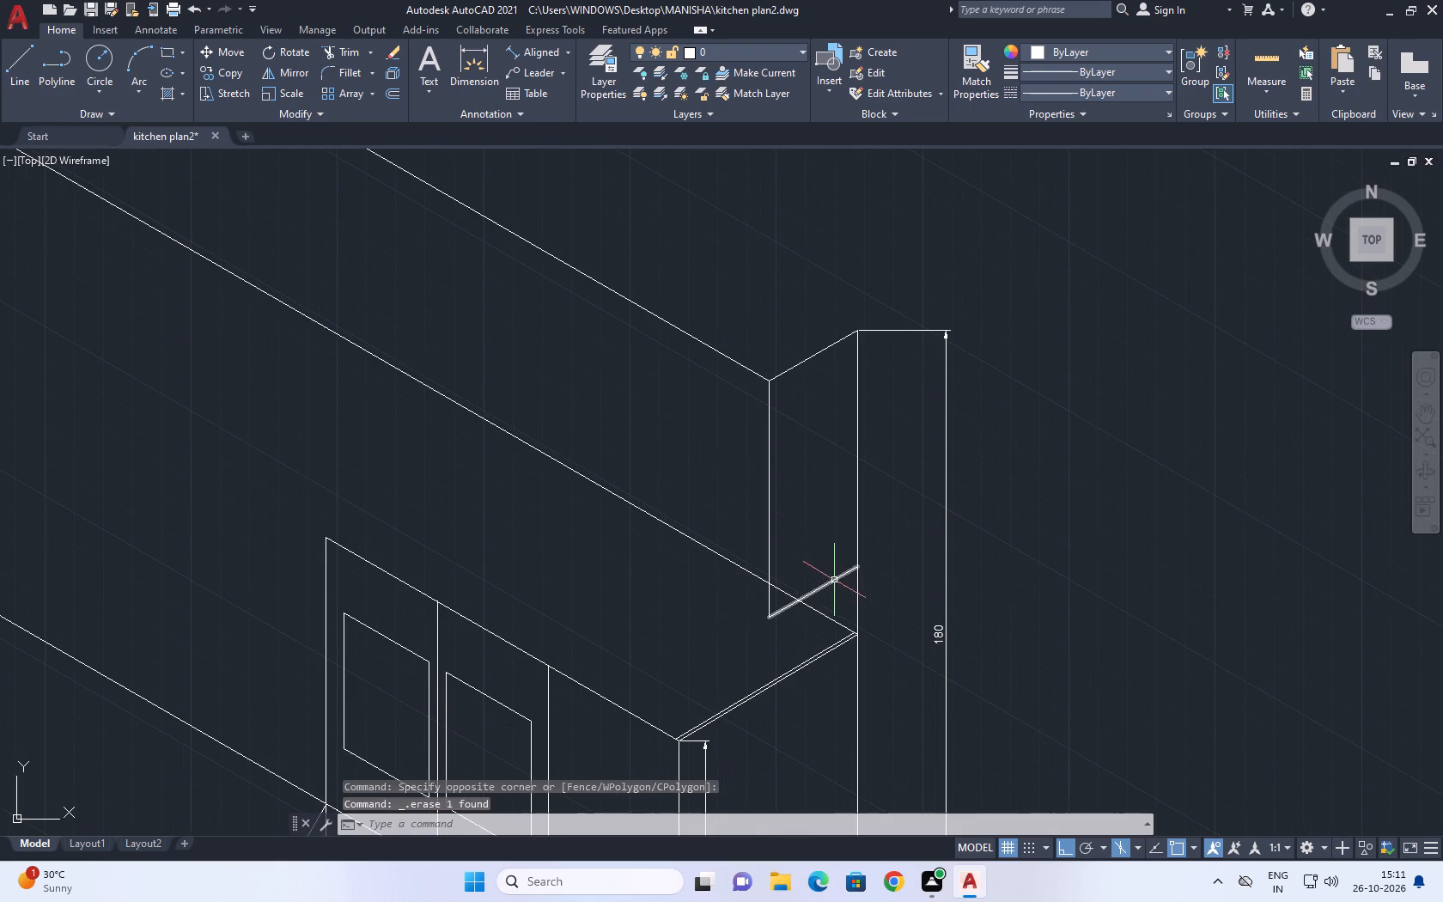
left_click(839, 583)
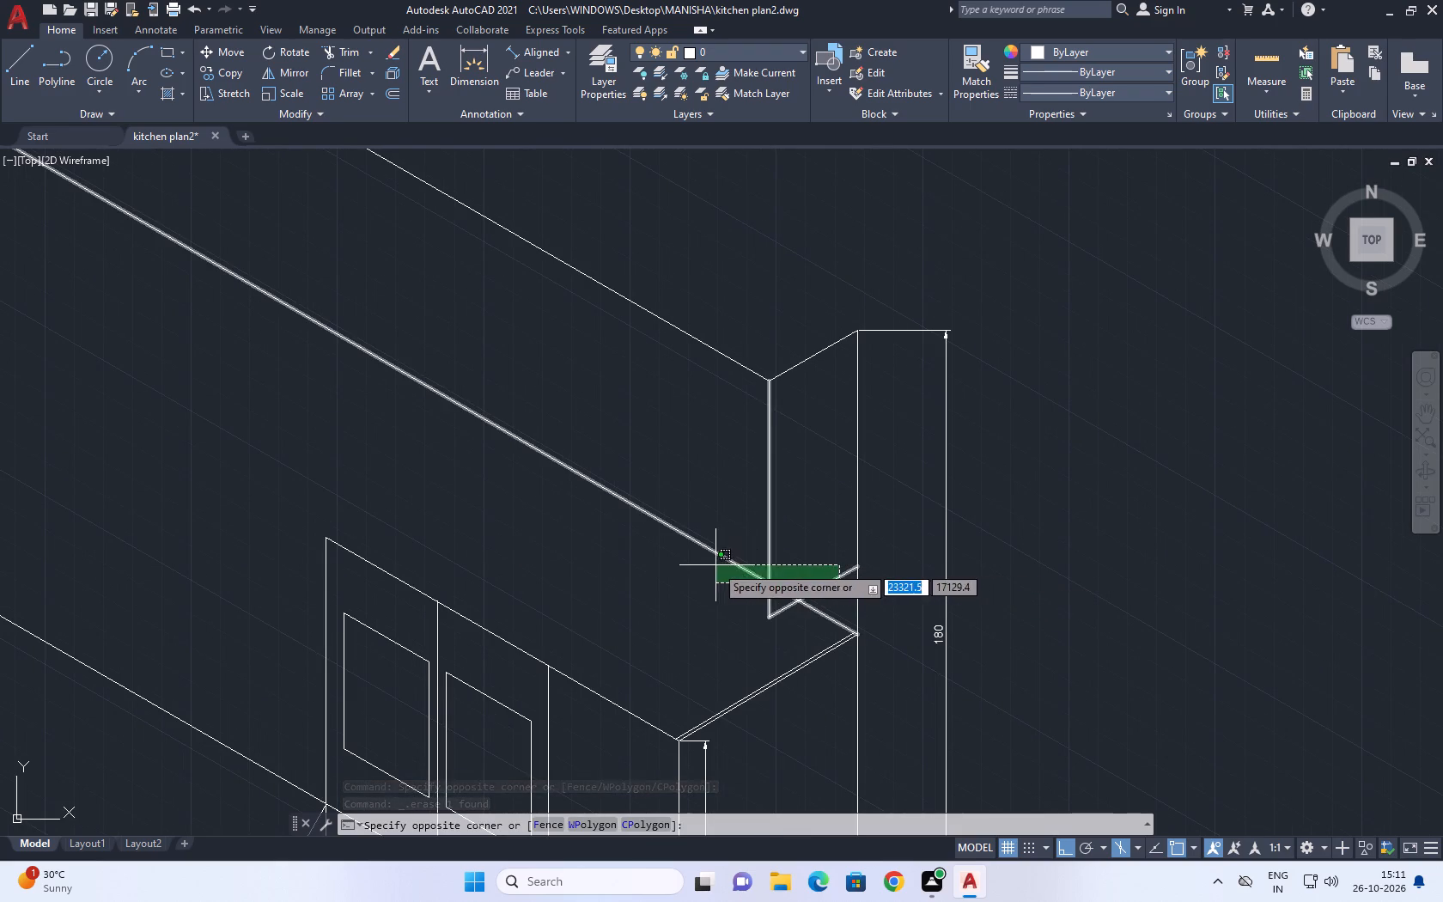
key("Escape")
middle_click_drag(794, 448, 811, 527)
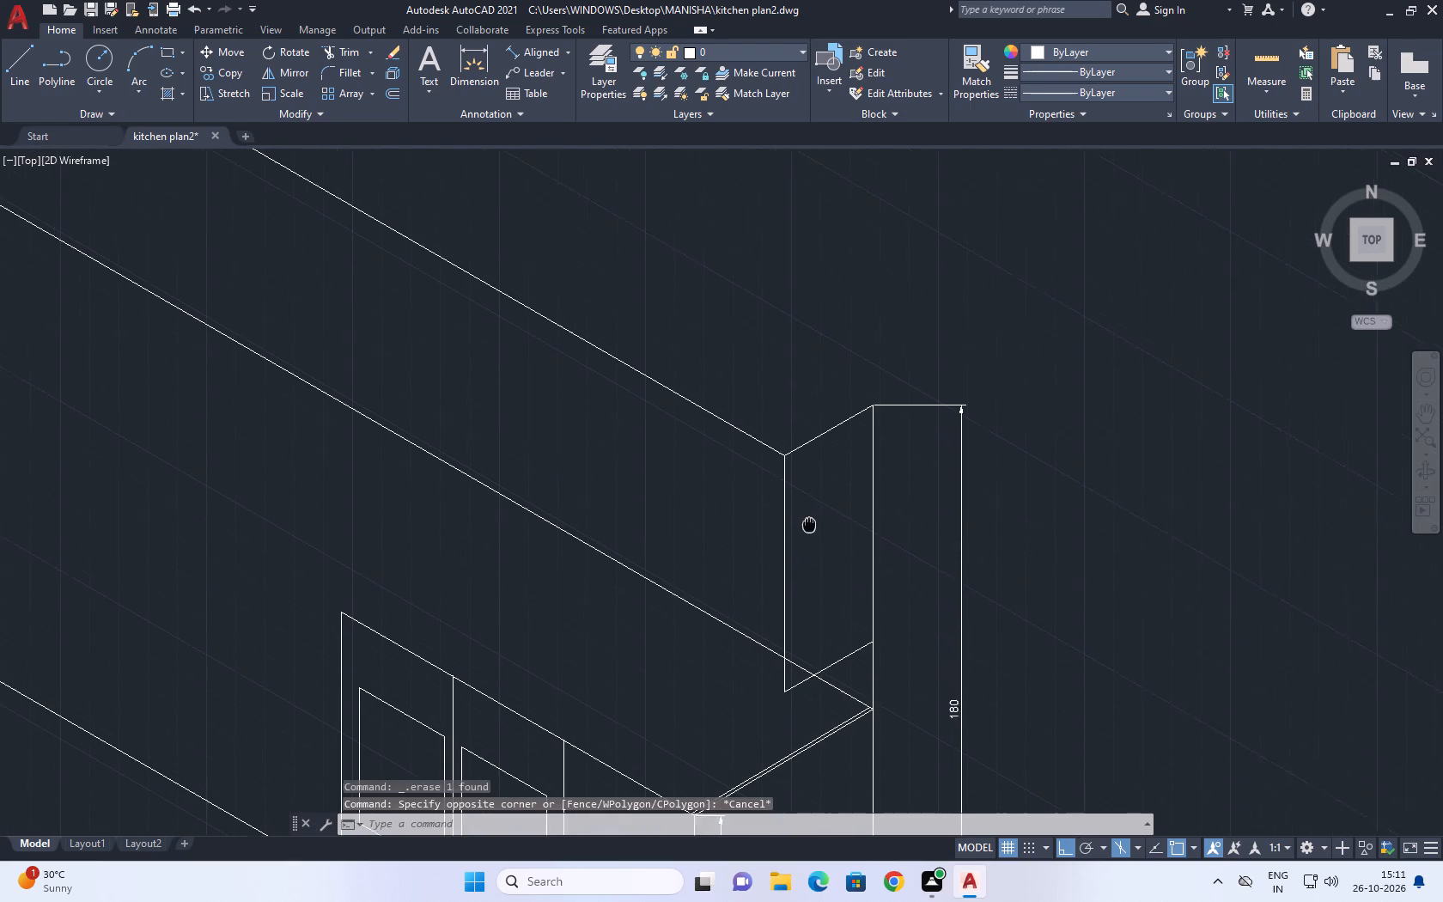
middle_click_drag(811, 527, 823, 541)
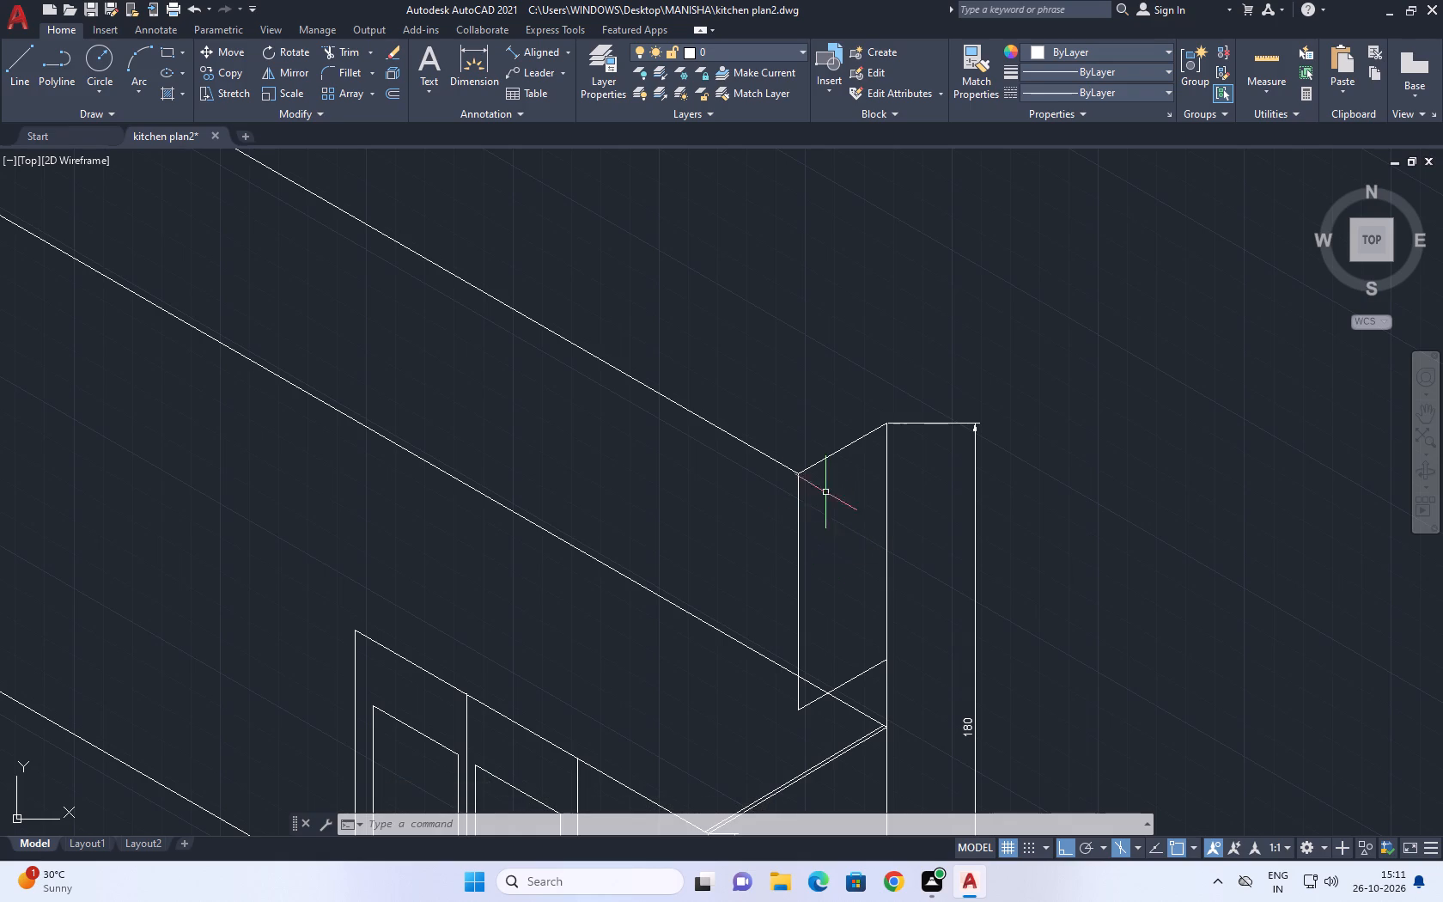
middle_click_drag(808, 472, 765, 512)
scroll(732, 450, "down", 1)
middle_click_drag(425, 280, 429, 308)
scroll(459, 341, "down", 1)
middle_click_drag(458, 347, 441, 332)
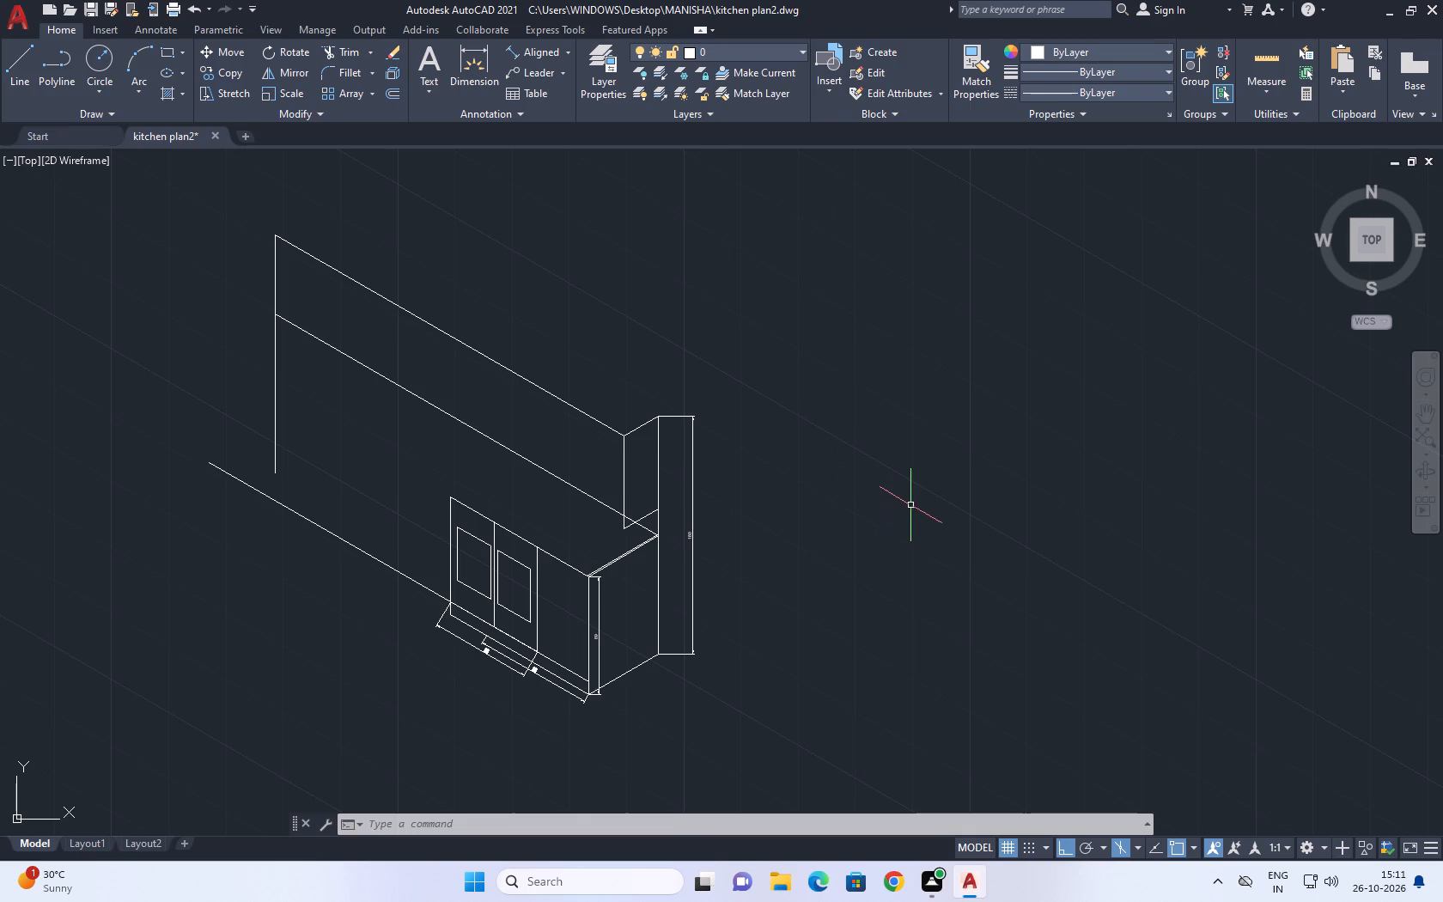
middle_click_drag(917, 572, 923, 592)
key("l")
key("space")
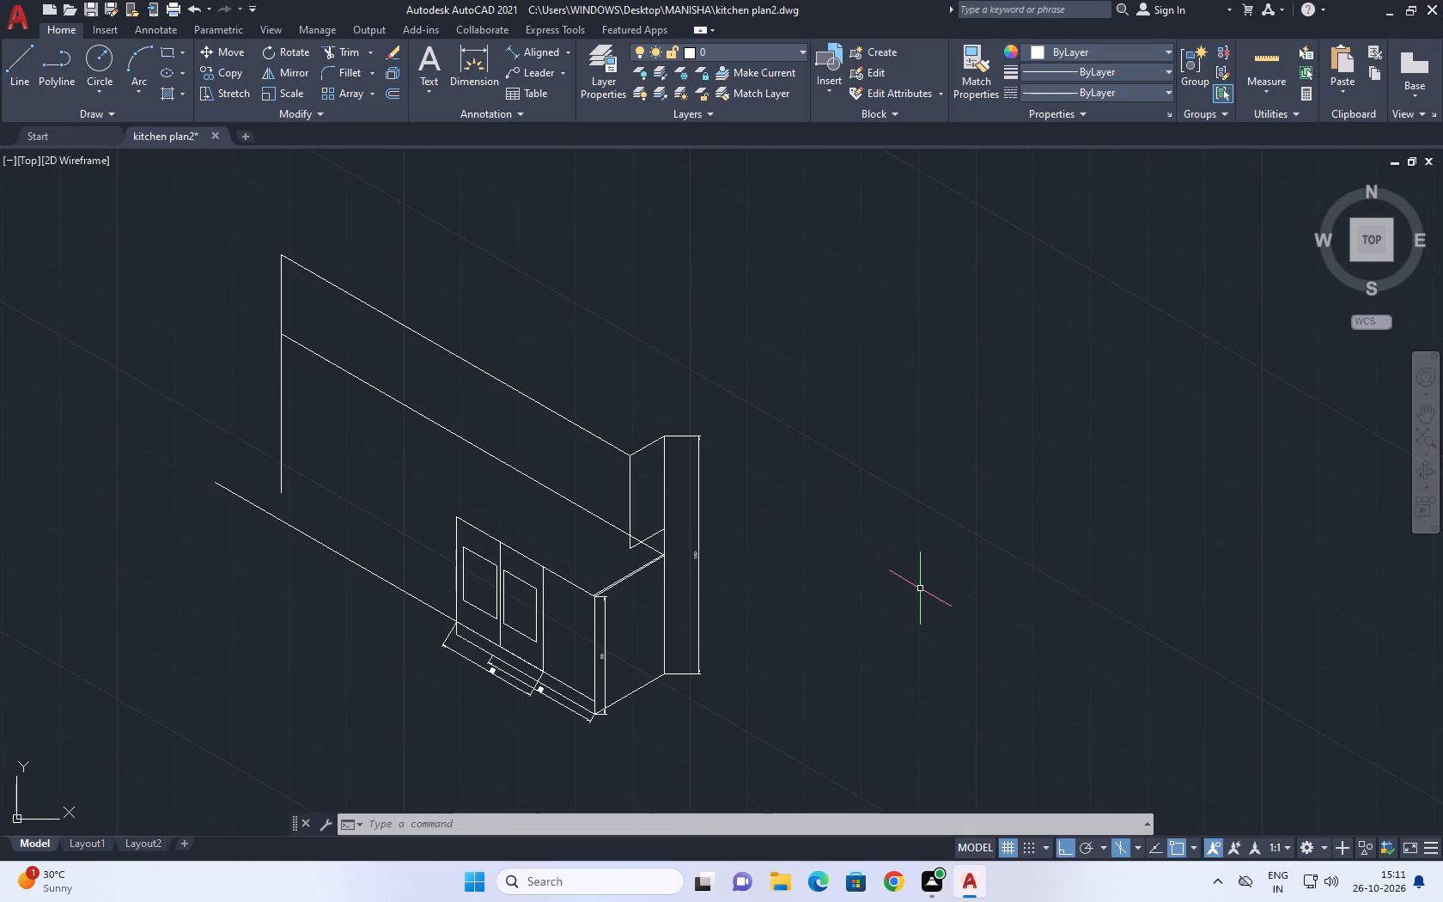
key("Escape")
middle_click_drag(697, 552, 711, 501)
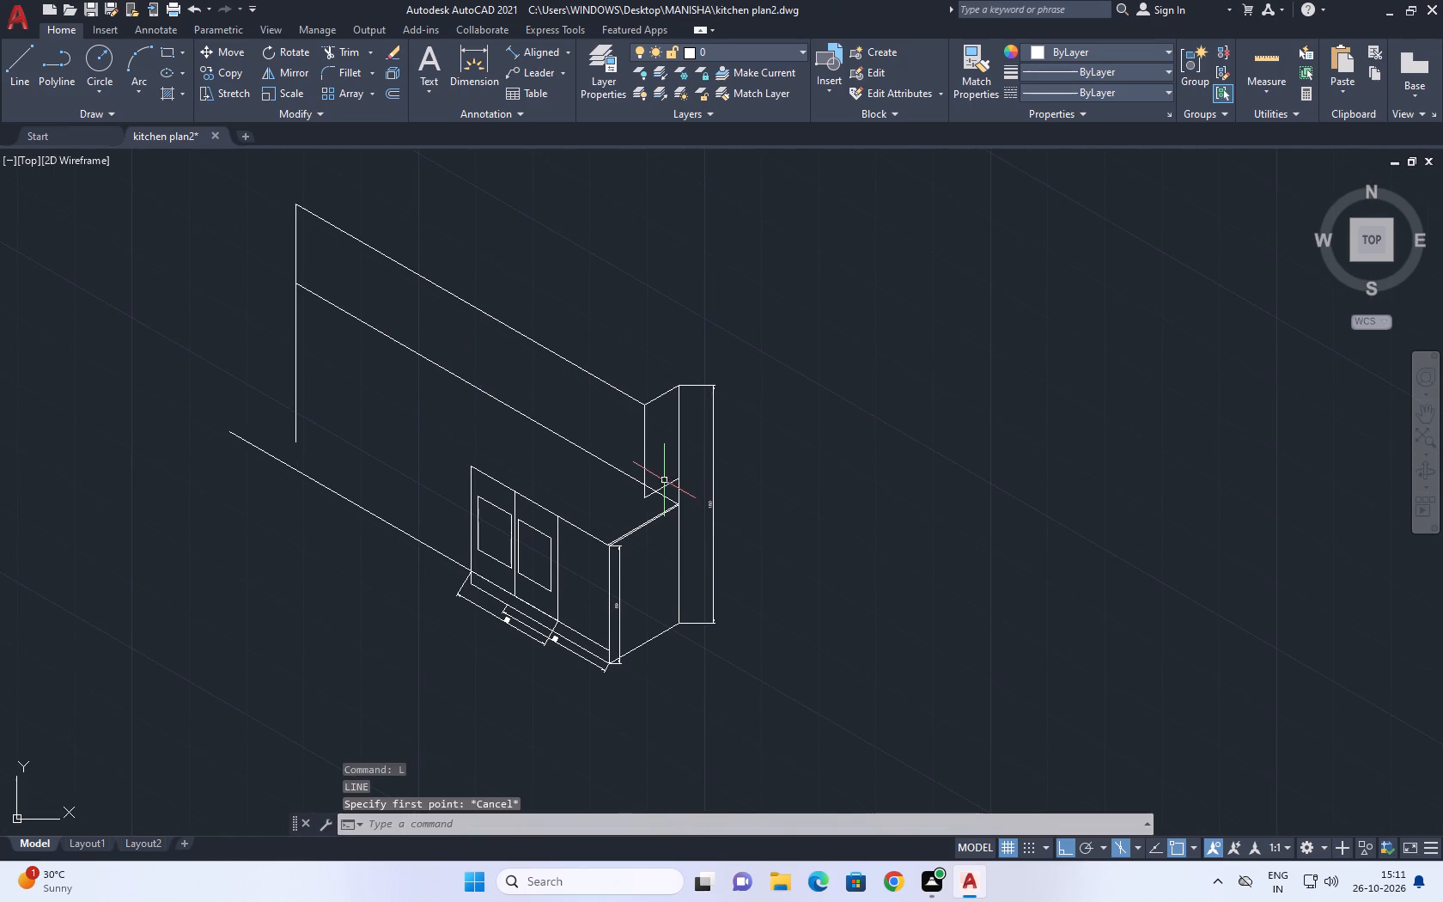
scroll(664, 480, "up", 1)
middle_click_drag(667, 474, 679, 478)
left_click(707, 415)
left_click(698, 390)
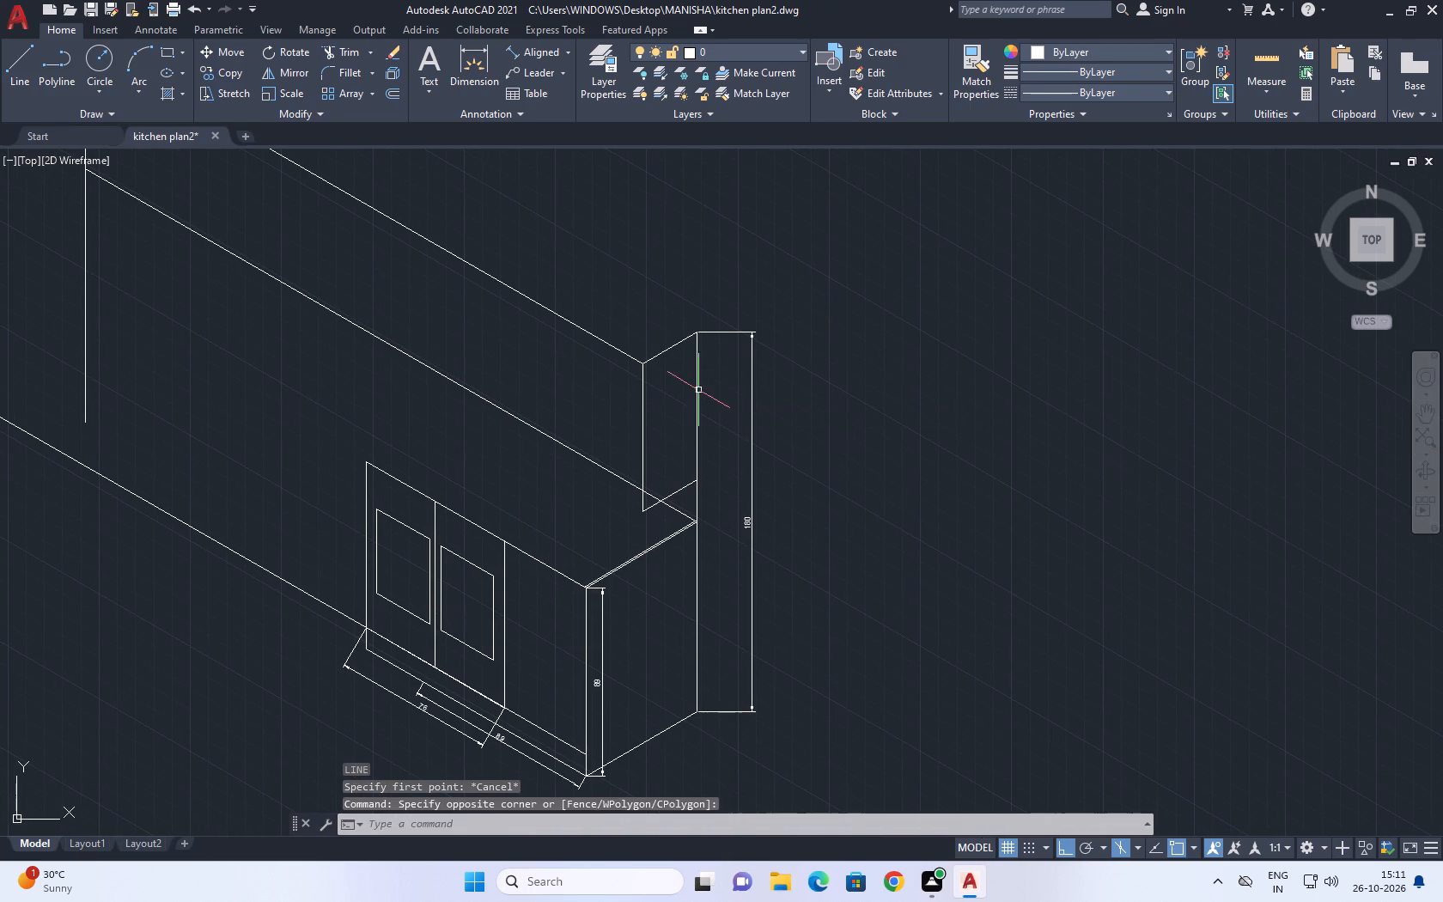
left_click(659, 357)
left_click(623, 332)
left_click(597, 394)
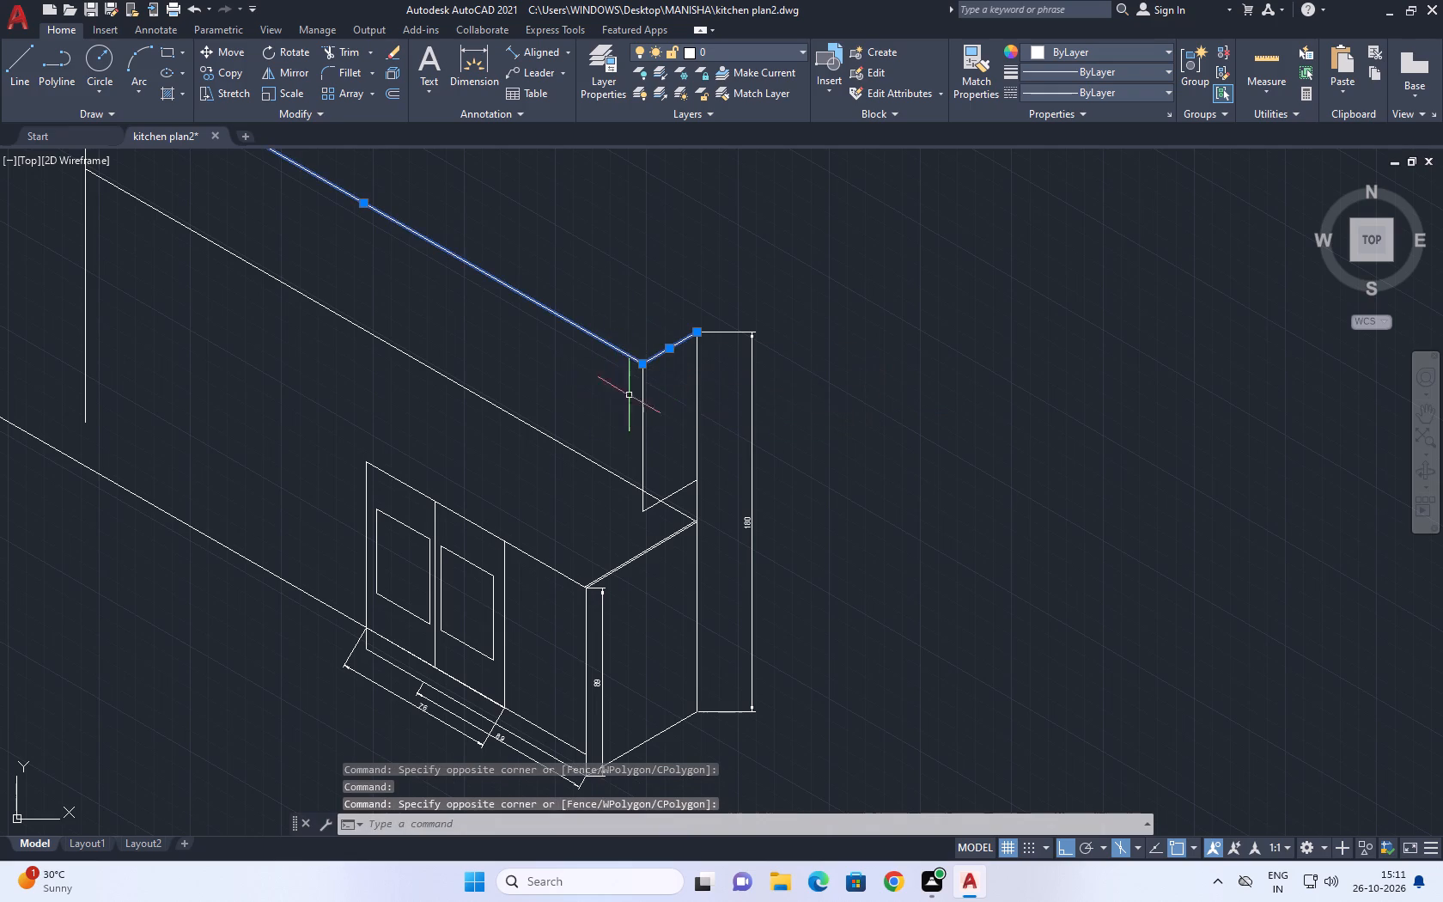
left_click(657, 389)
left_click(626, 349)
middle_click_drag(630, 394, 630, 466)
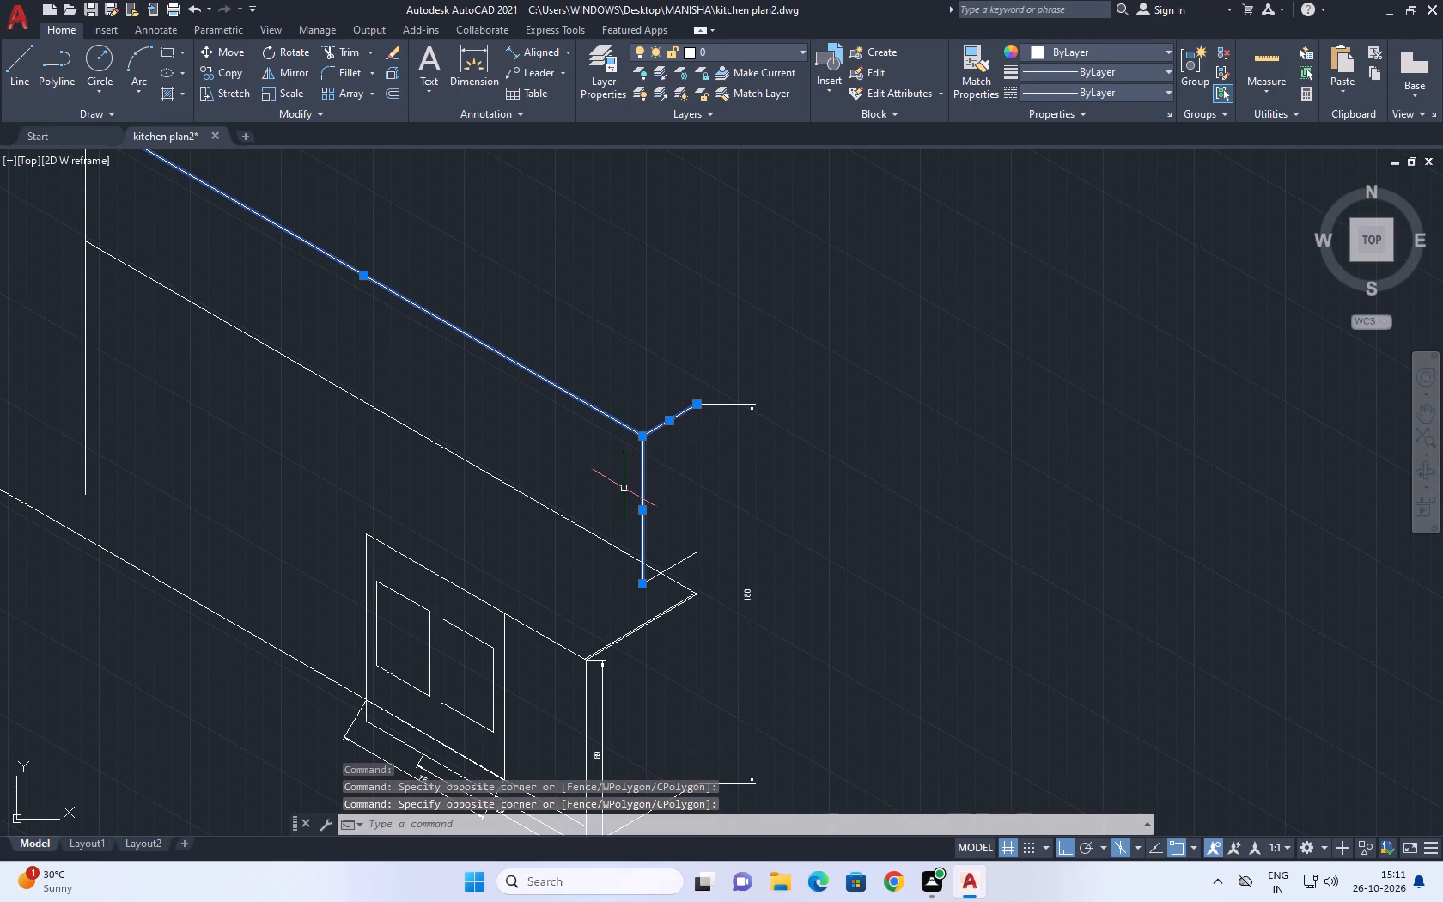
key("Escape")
Delete the three lines of the upper unit's near end: the front vertical edge and the bottom and top depth lines.
scroll(654, 580, "up", 2)
left_click(698, 545)
left_click_drag(651, 456, 649, 448)
left_click_drag(589, 358, 582, 348)
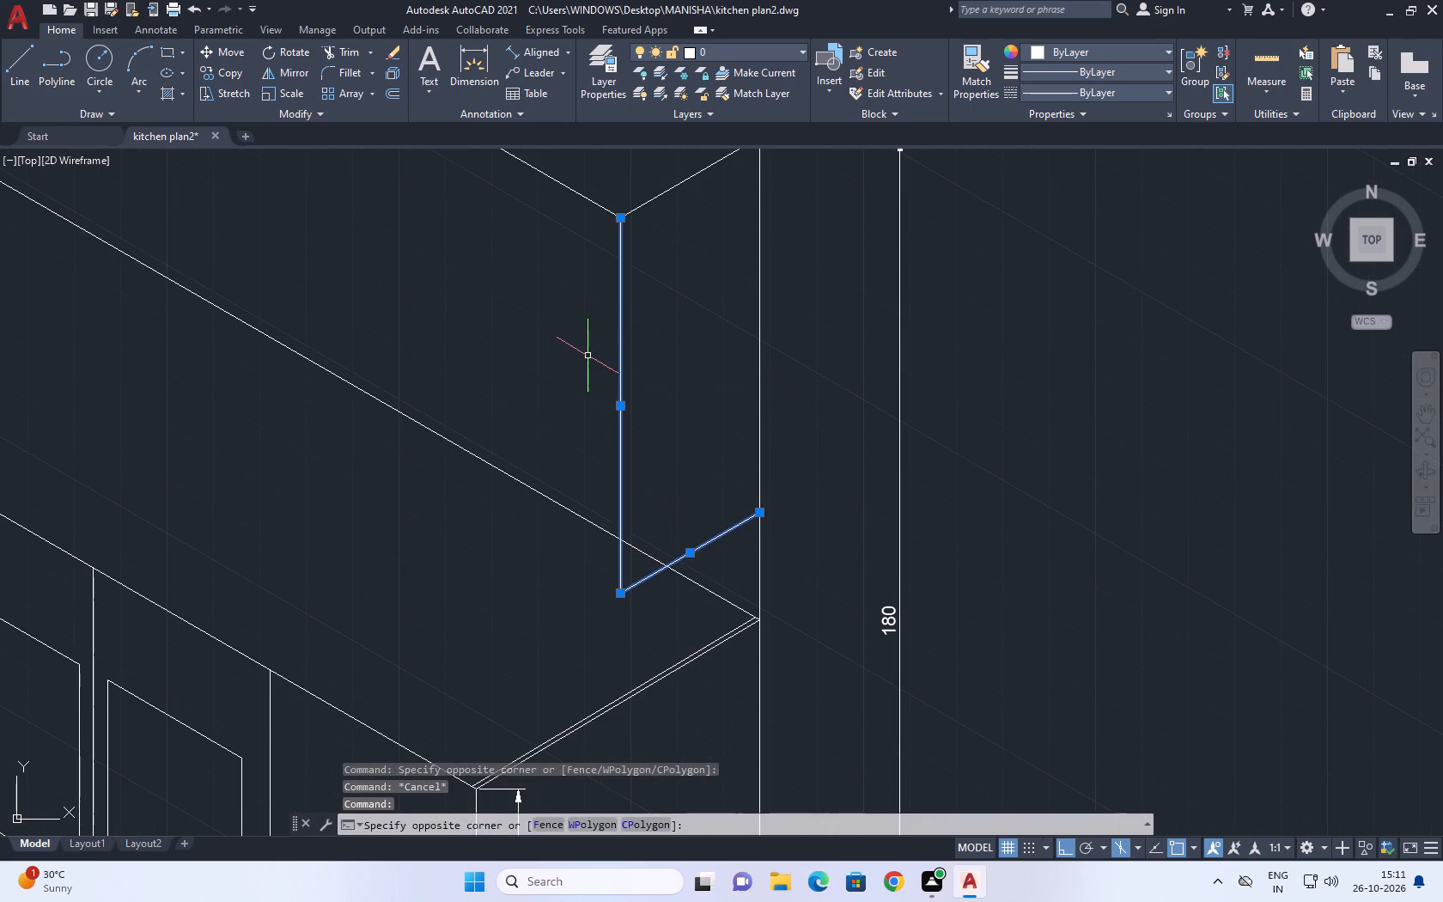
middle_click_drag(597, 389, 606, 443)
key("Delete")
left_click_drag(670, 363, 671, 301)
left_click(663, 213)
key("Delete")
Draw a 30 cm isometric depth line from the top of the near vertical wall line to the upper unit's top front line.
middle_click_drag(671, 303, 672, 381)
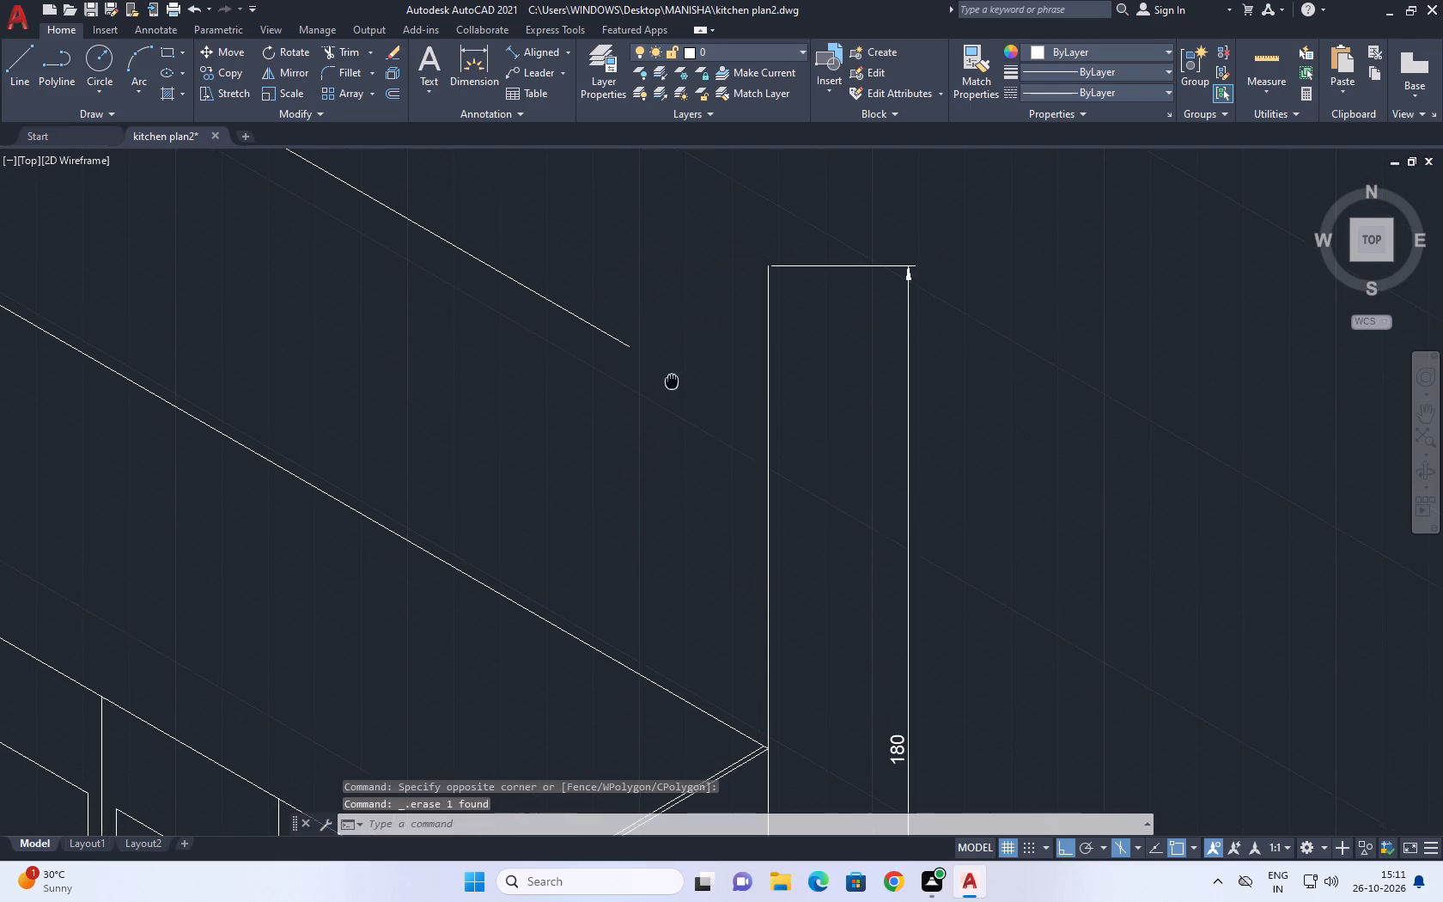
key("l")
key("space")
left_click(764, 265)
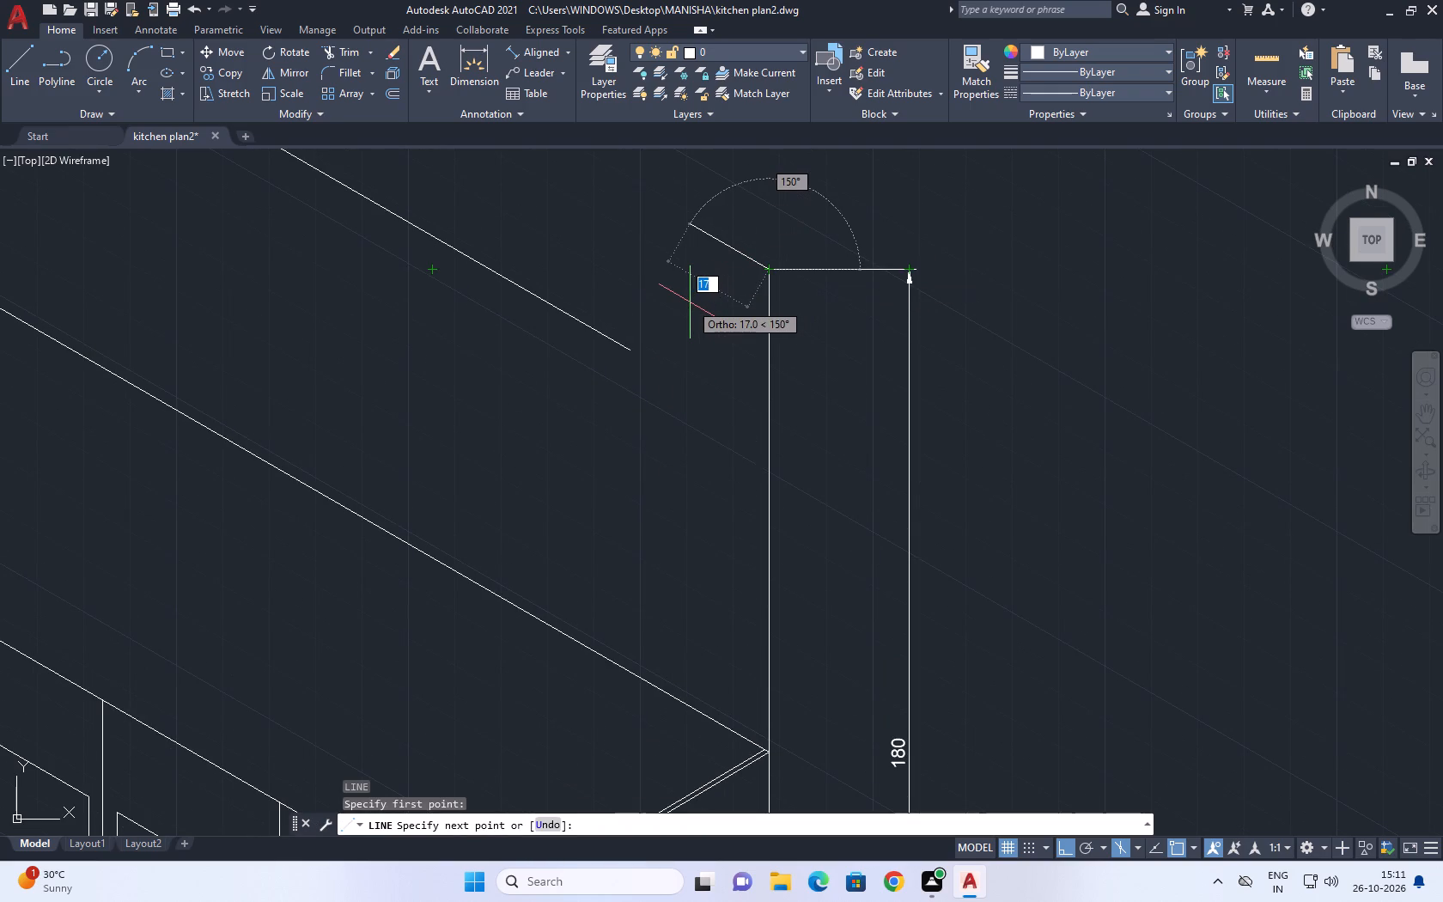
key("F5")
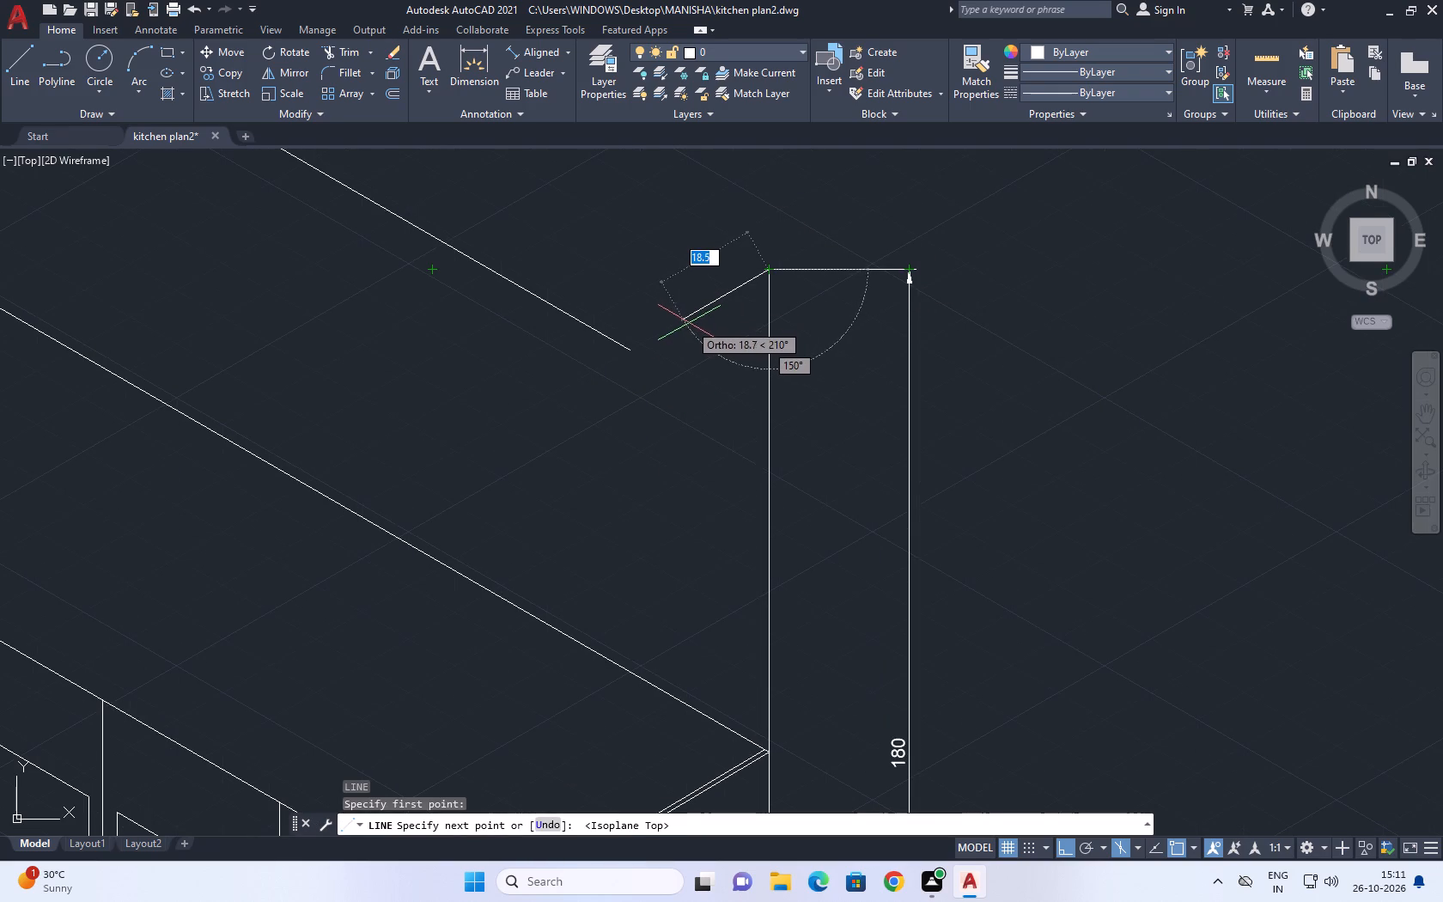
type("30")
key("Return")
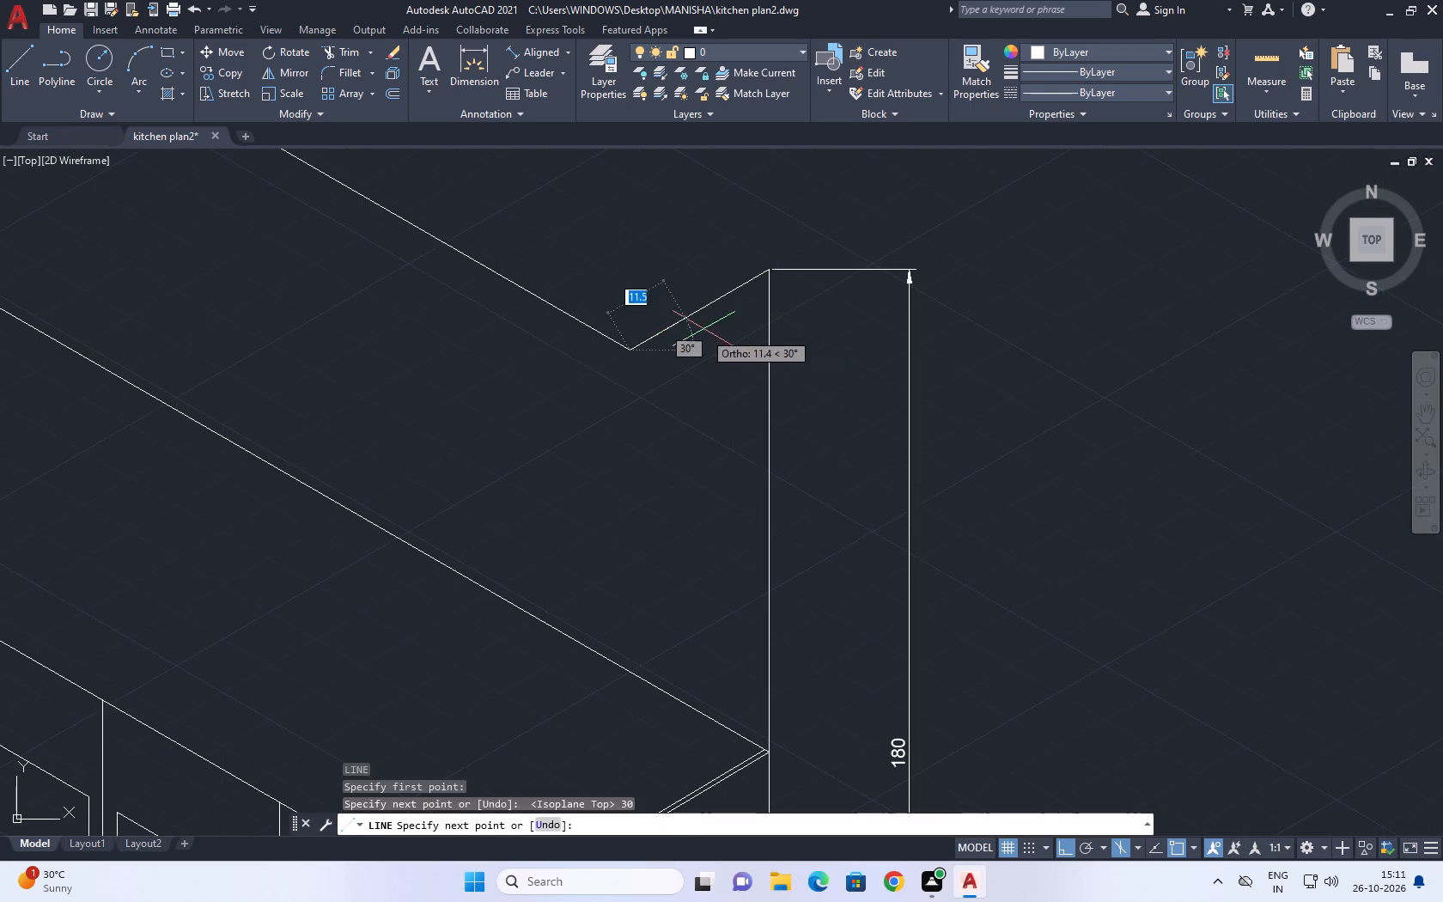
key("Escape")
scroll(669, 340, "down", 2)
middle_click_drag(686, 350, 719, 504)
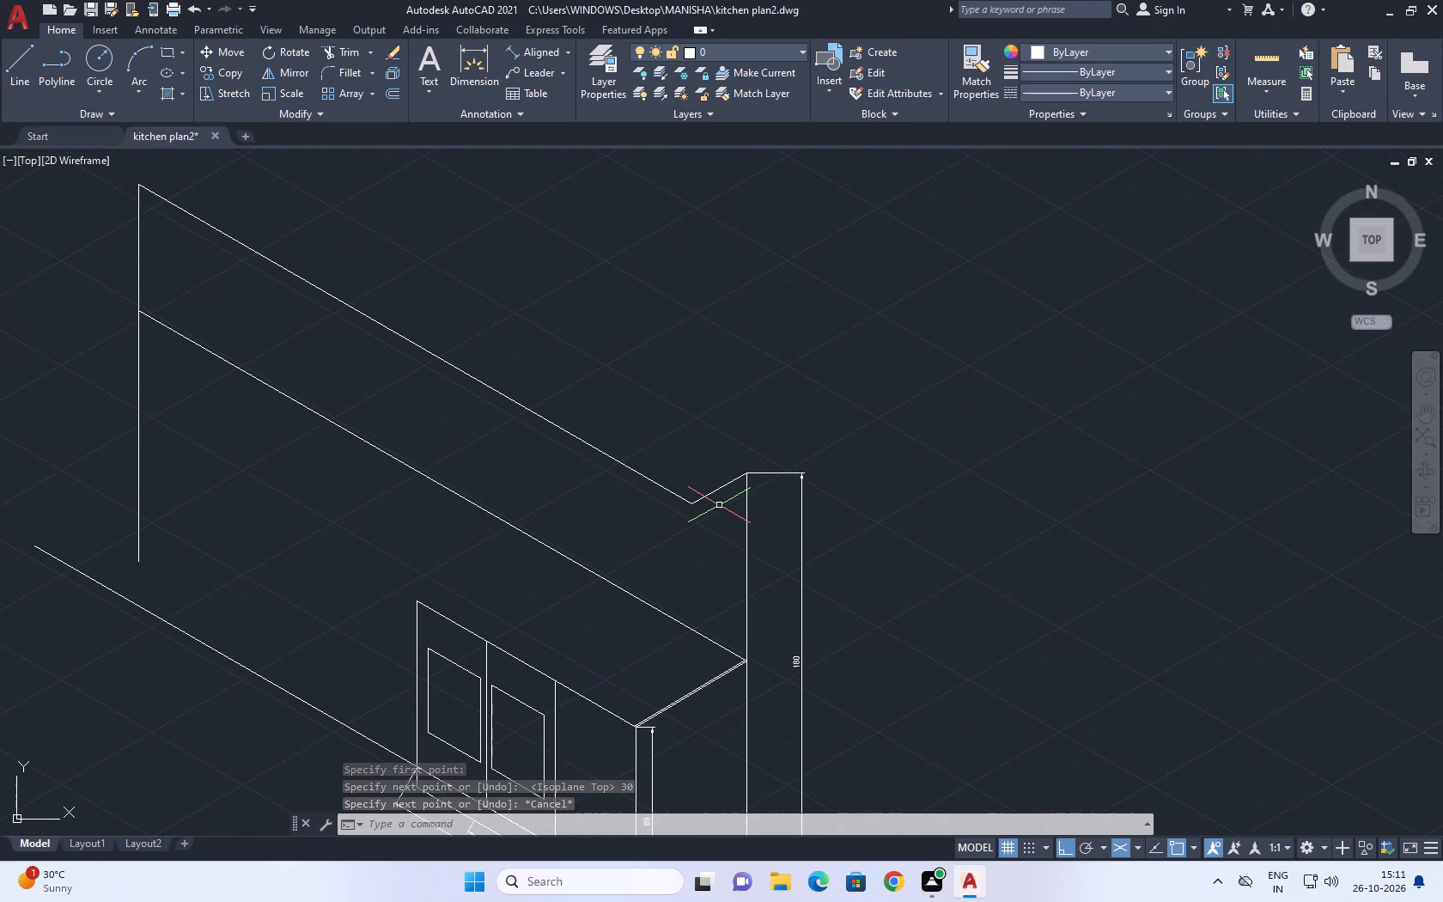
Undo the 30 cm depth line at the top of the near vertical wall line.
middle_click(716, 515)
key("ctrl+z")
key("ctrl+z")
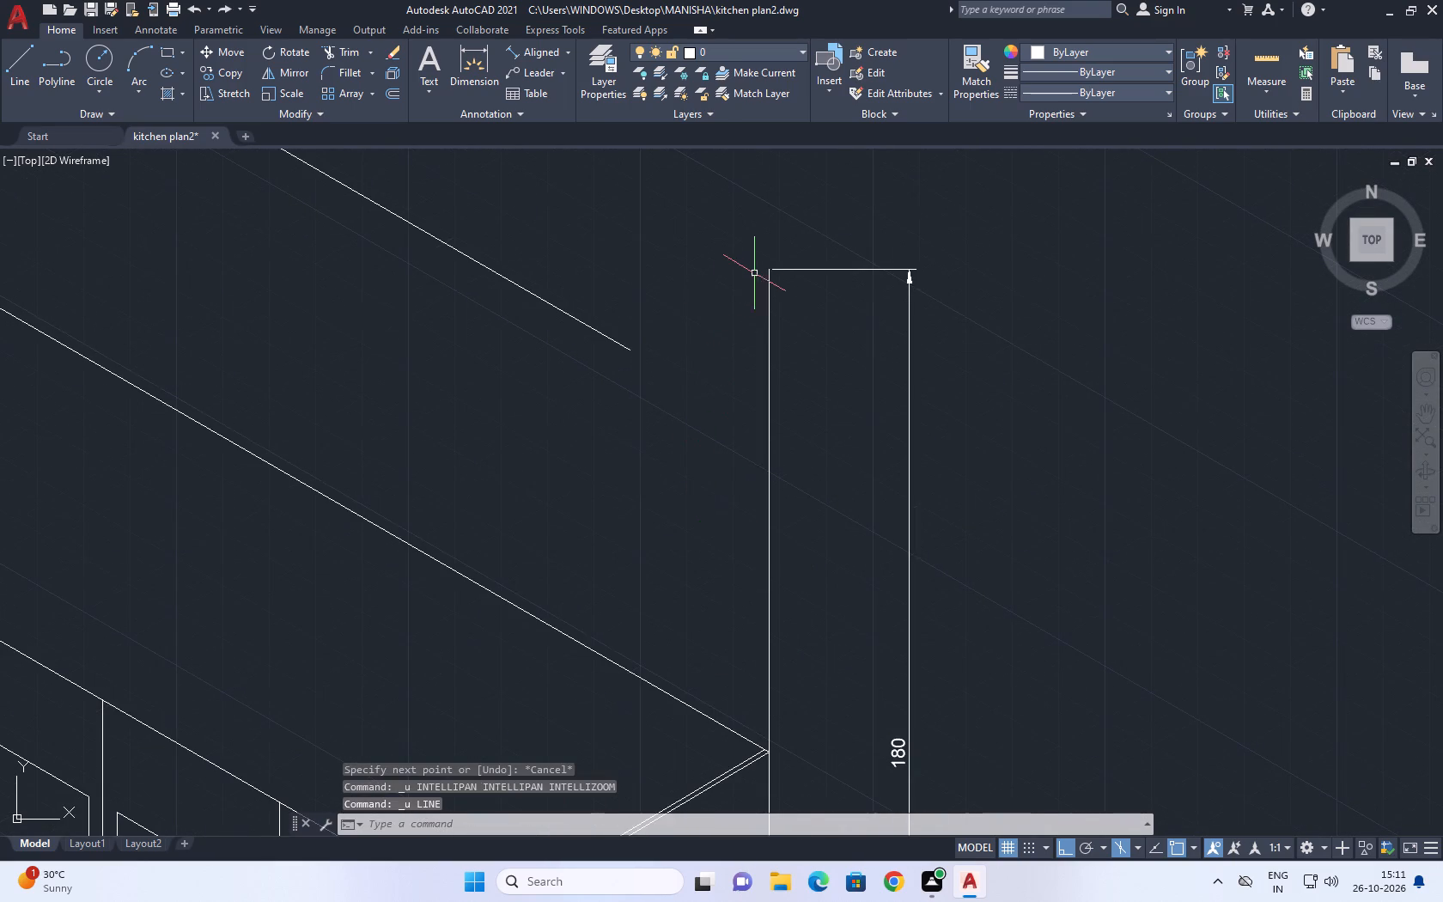
Draw a 10 cm isometric depth line forward from the top of the near vertical wall line.
key("l")
key("space")
left_click(770, 265)
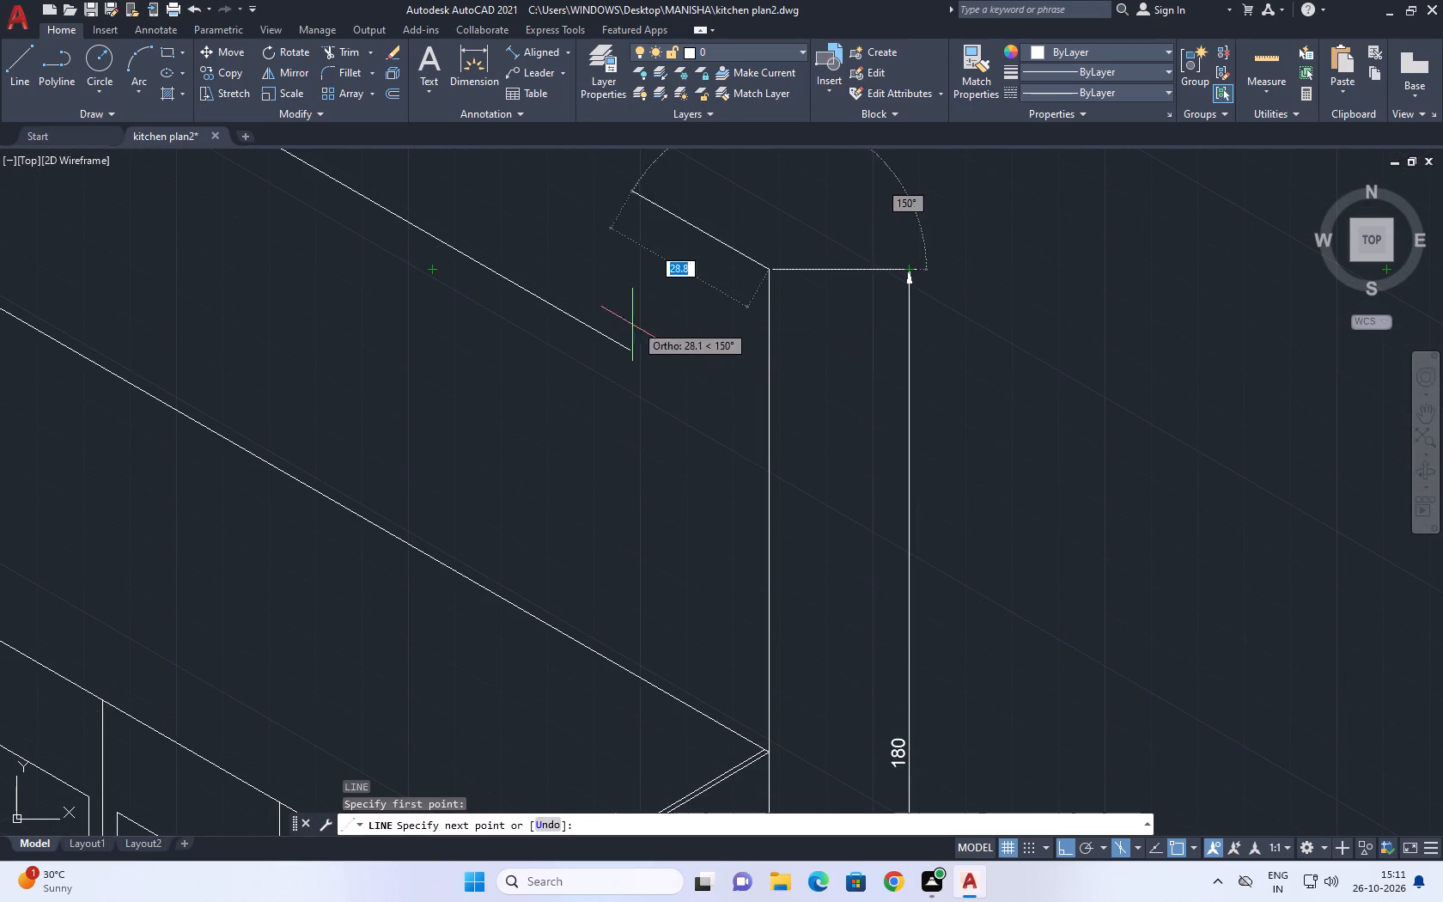
key("F5")
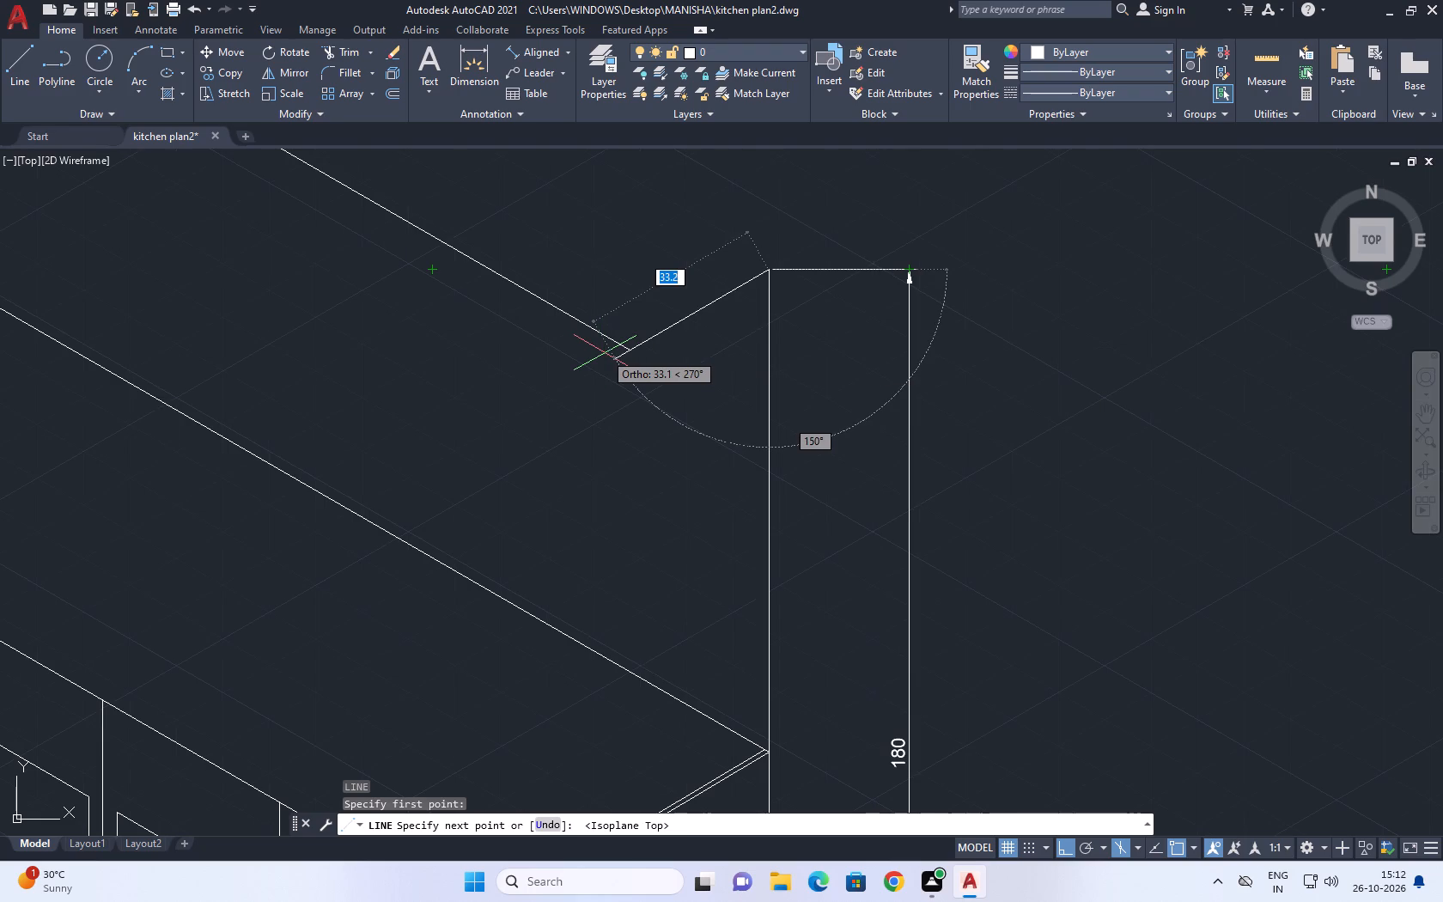
type("10")
key("Return")
key("Escape")
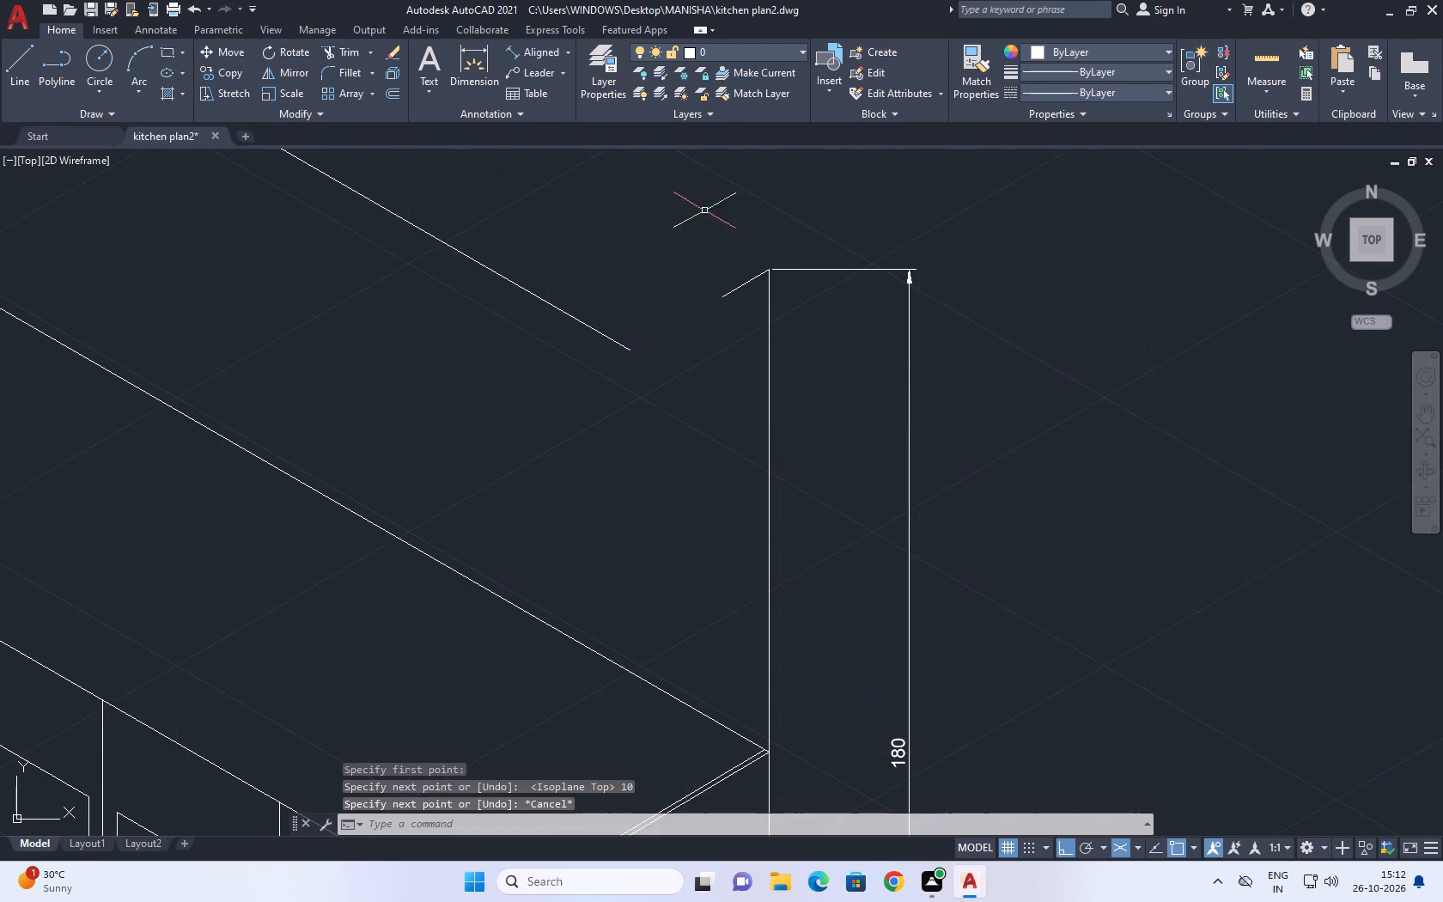
Move the long top front line by its near endpoint onto the free end of the 10 cm depth line.
left_click_drag(673, 268, 630, 267)
left_click_drag(507, 344, 497, 366)
middle_click_drag(519, 393, 510, 486)
key("m")
key("space")
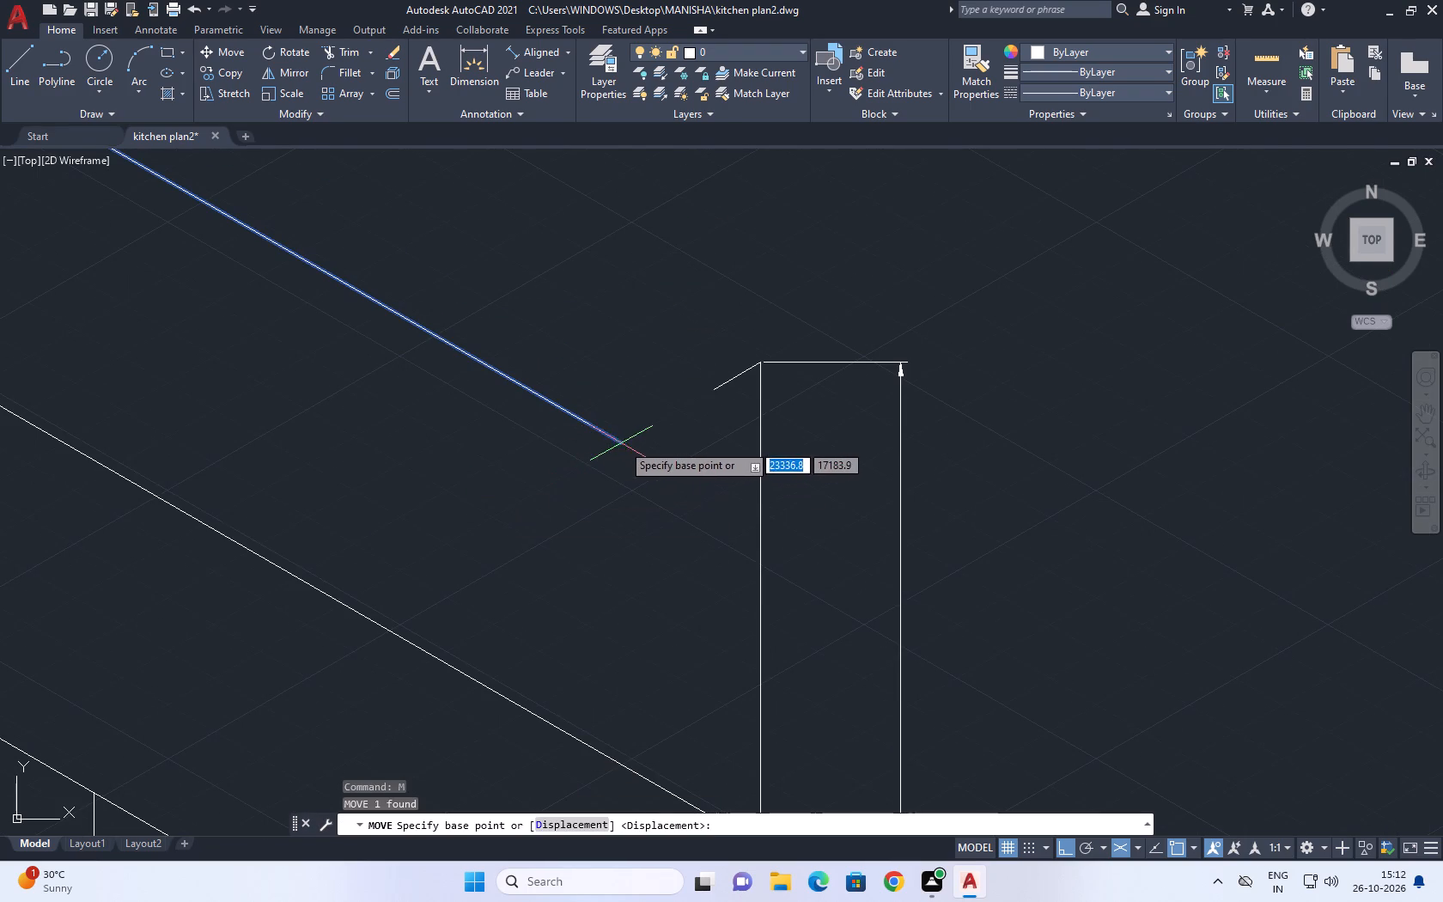
left_click(624, 443)
left_click(710, 386)
scroll(794, 430, "down", 2)
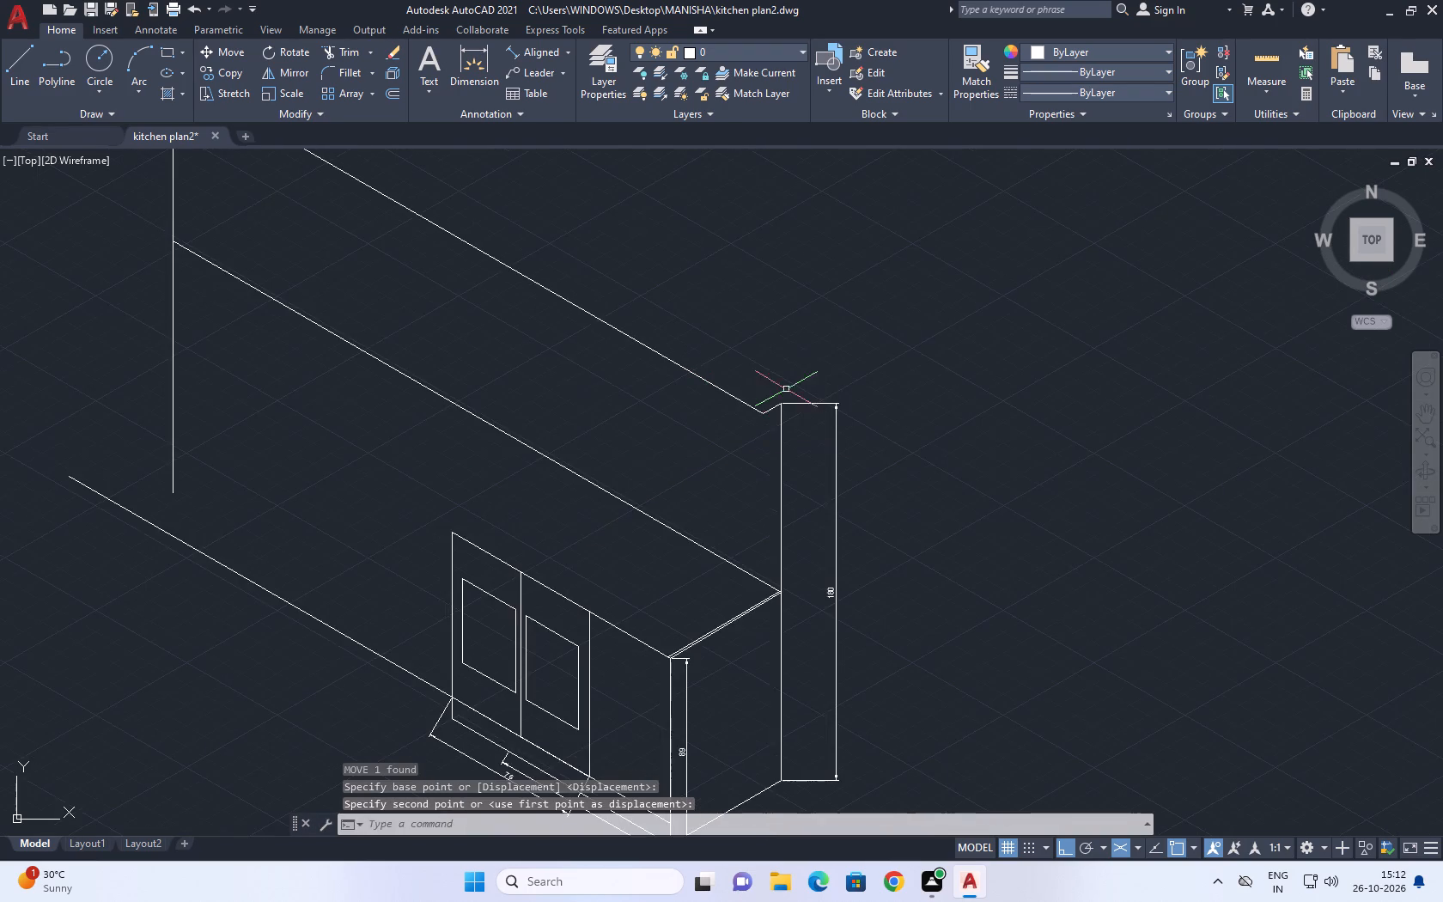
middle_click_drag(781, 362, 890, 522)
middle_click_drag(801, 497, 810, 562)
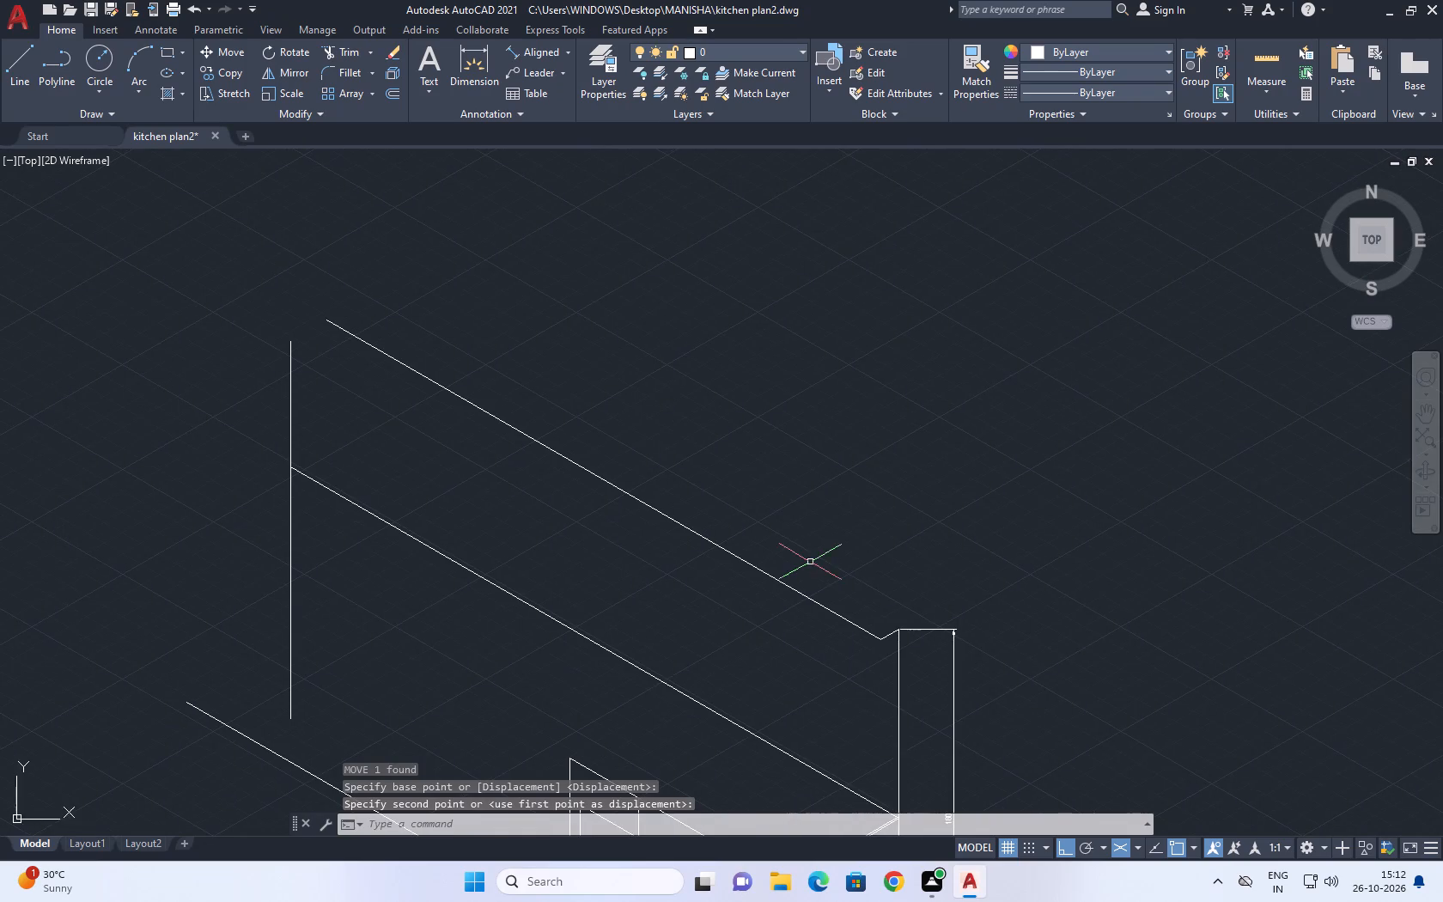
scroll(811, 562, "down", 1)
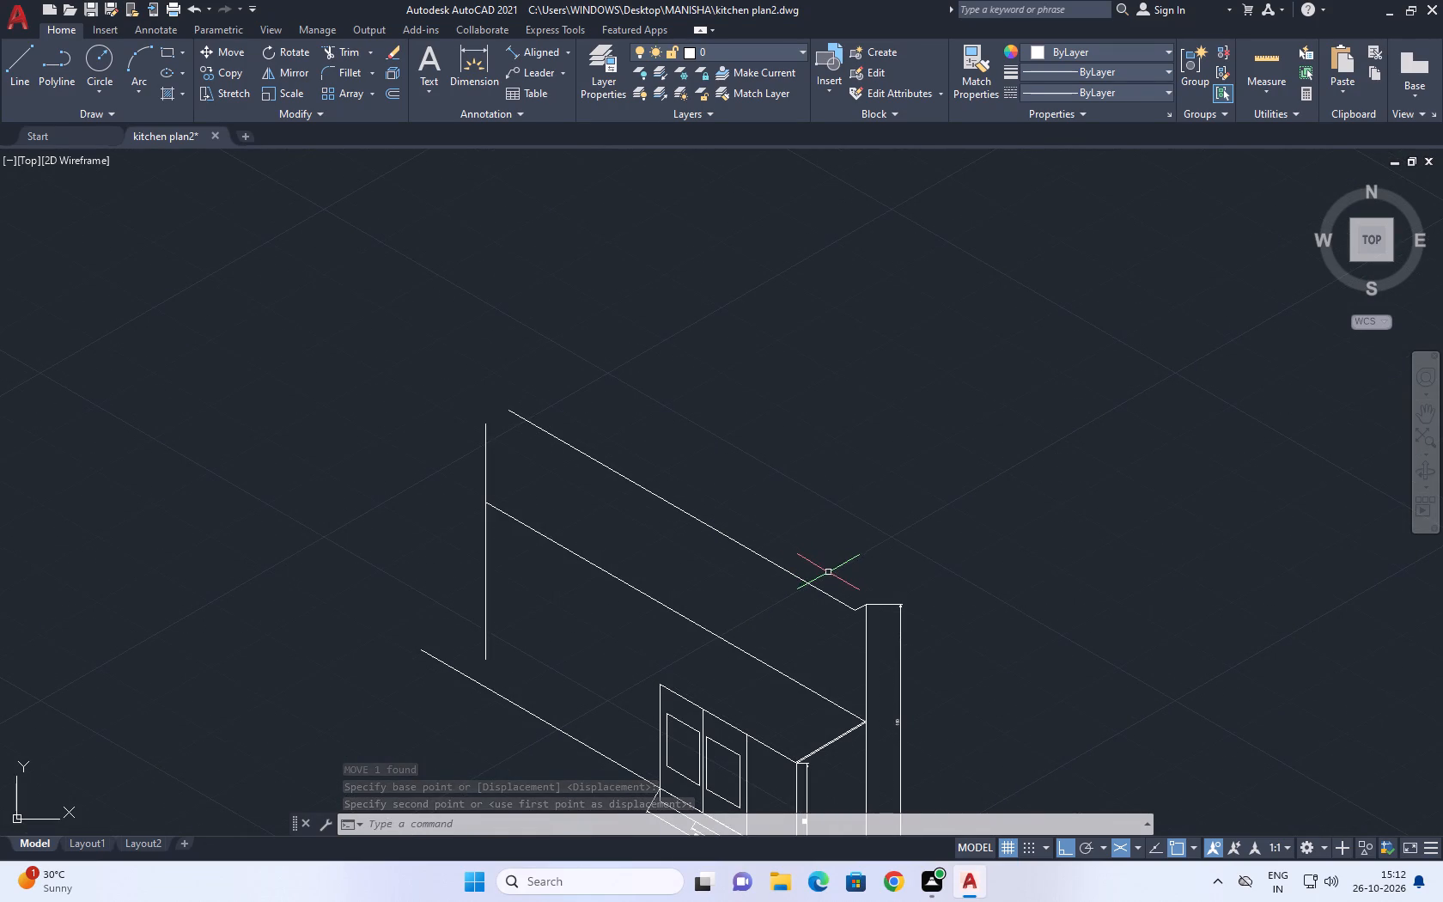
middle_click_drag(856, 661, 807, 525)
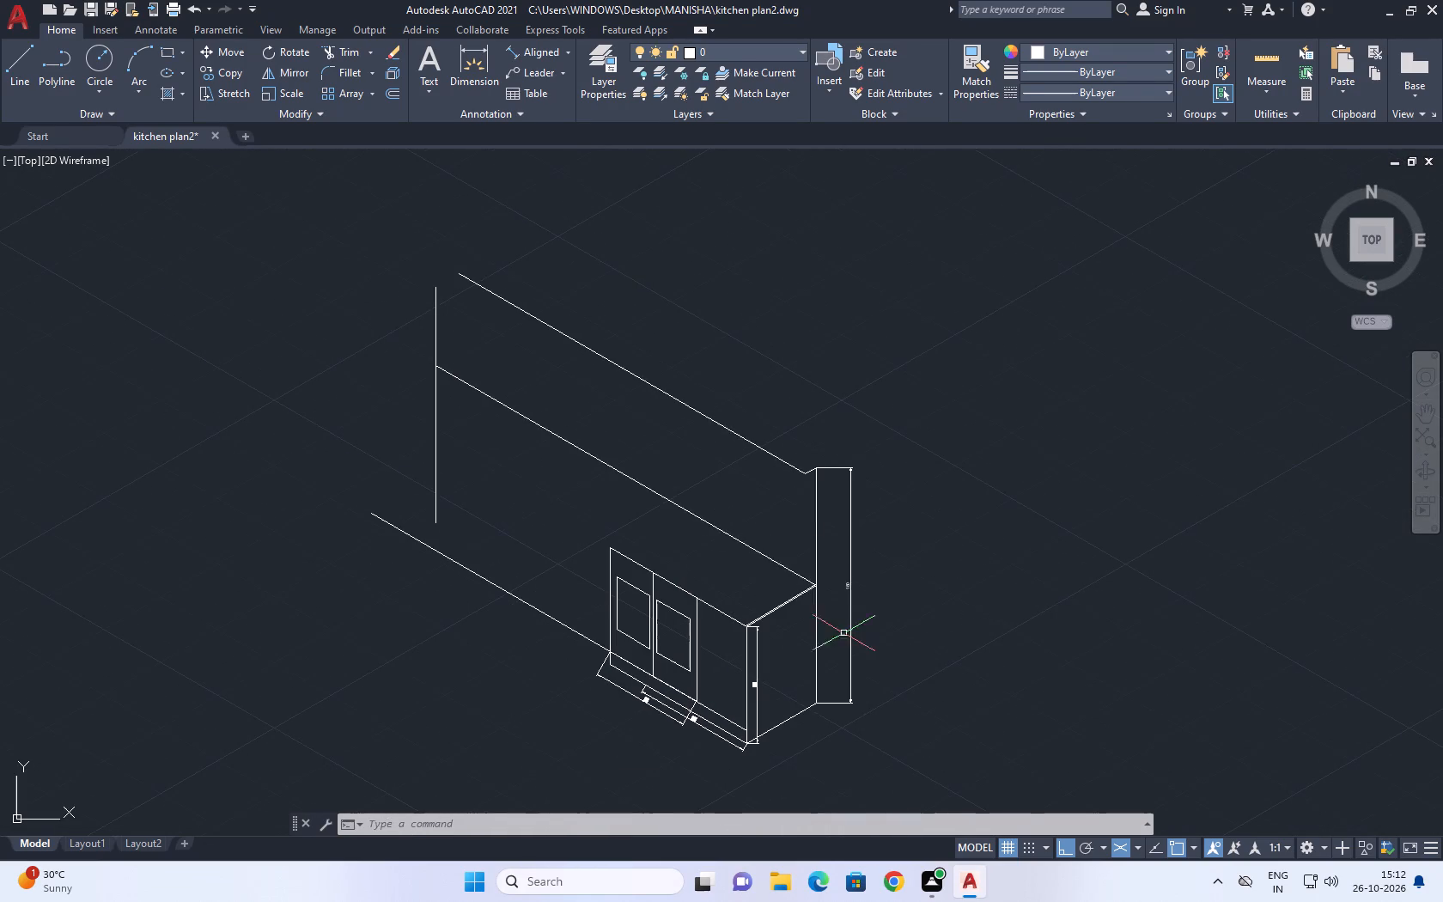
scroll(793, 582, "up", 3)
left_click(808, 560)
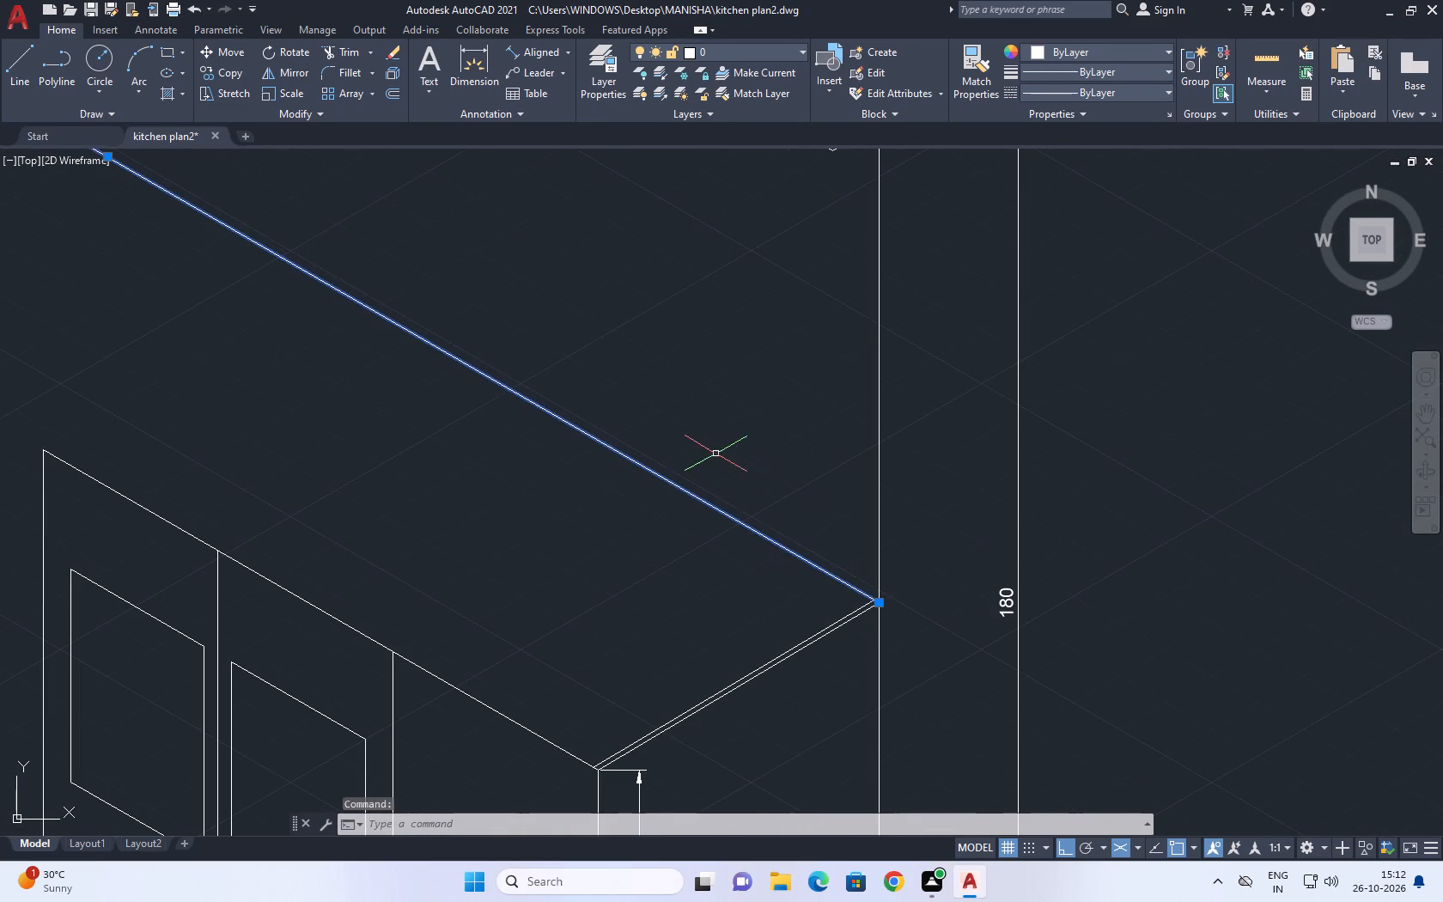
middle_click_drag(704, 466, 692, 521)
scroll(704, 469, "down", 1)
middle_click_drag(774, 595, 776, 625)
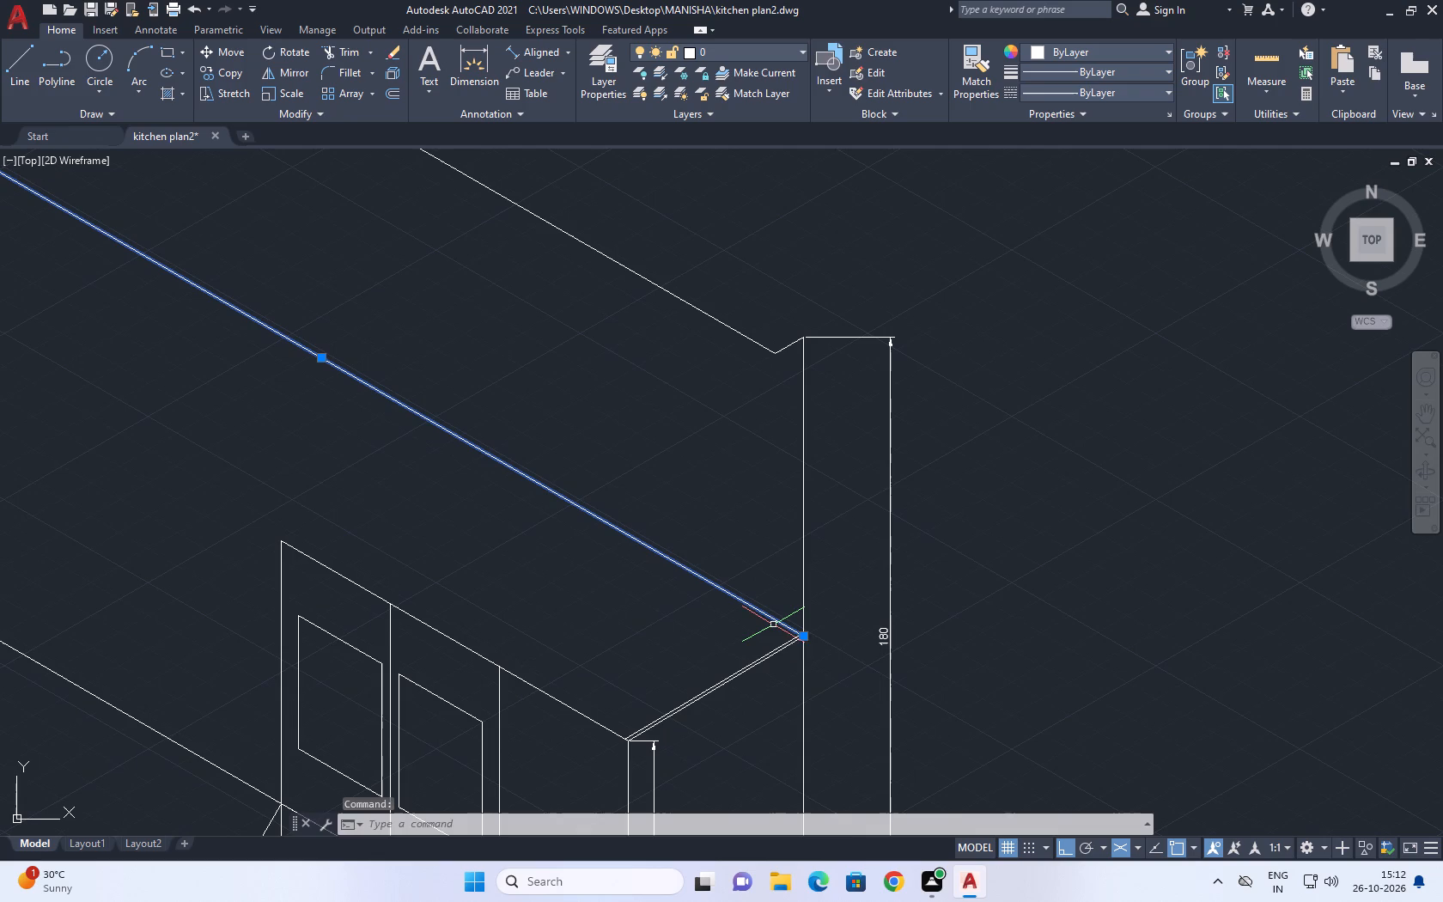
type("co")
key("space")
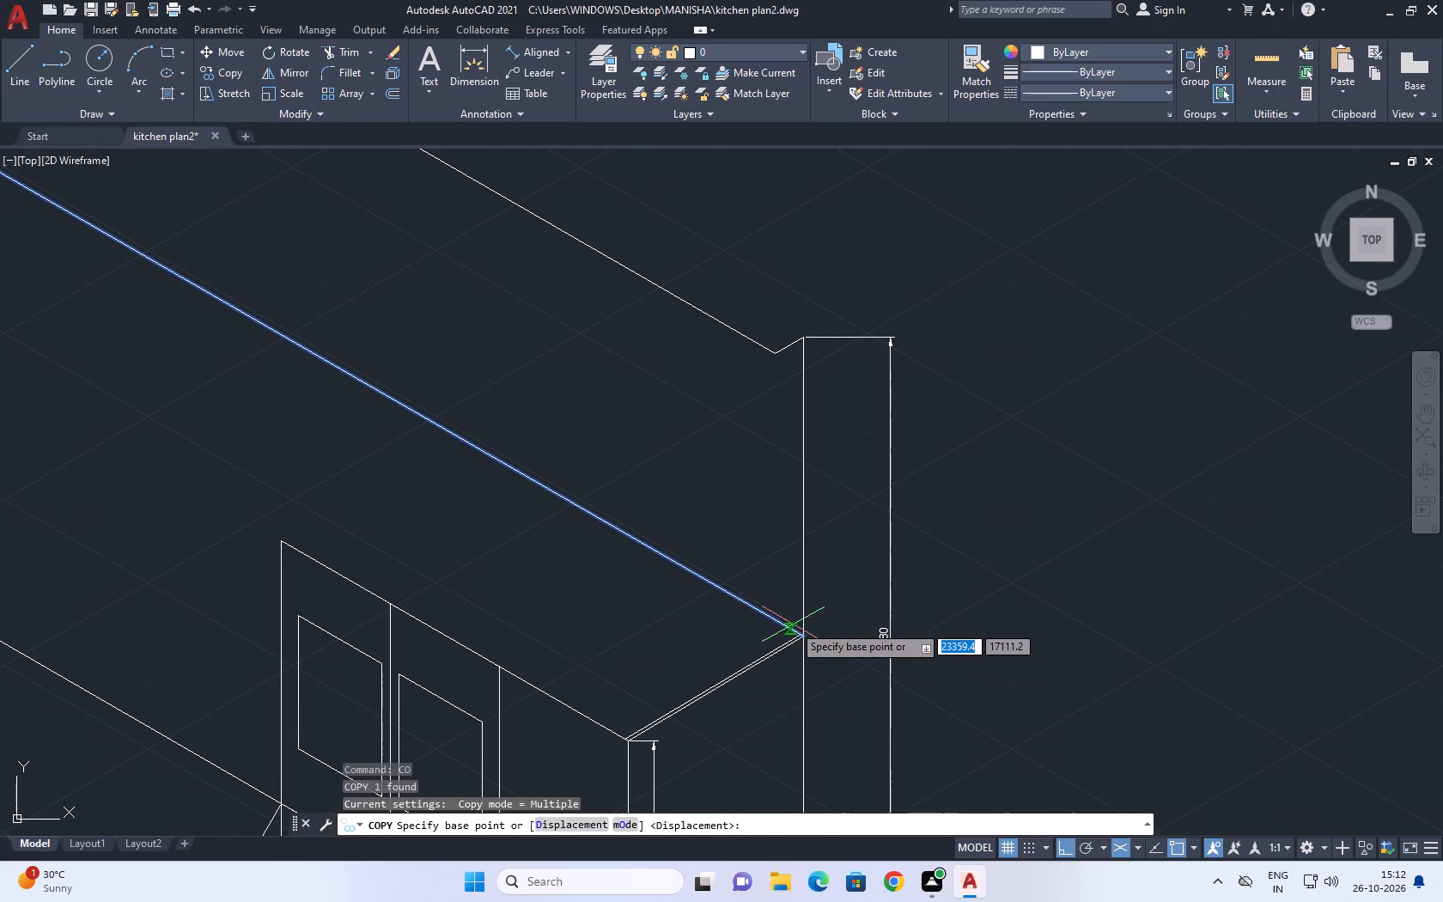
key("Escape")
Draw a line along the wall from the near vertical line, just above and parallel to the mid-height line, past the far vertical line.
middle_click_drag(776, 321, 802, 406)
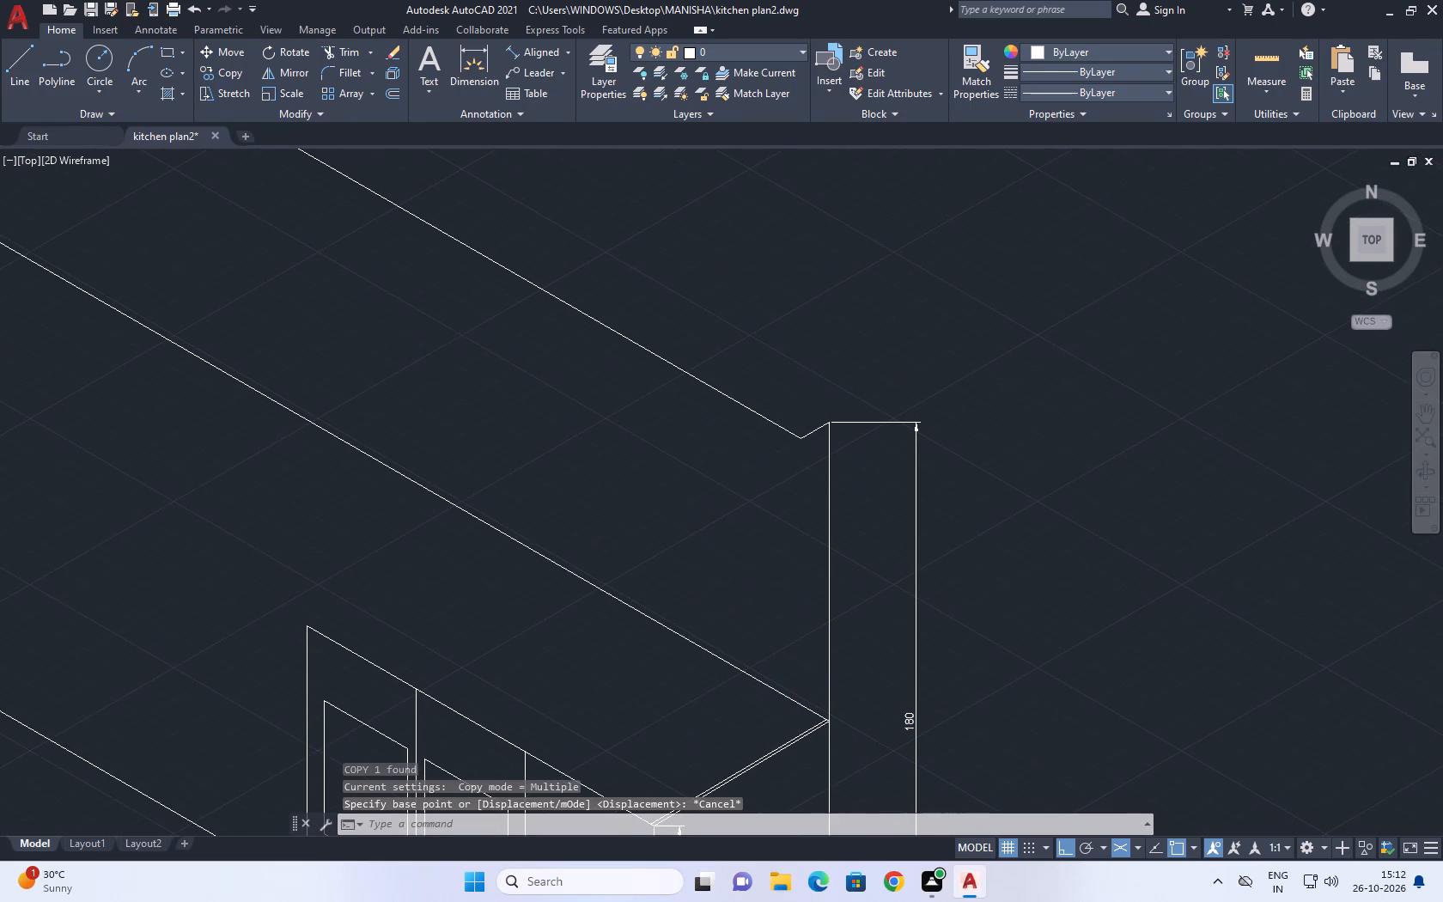
middle_click_drag(813, 434, 819, 499)
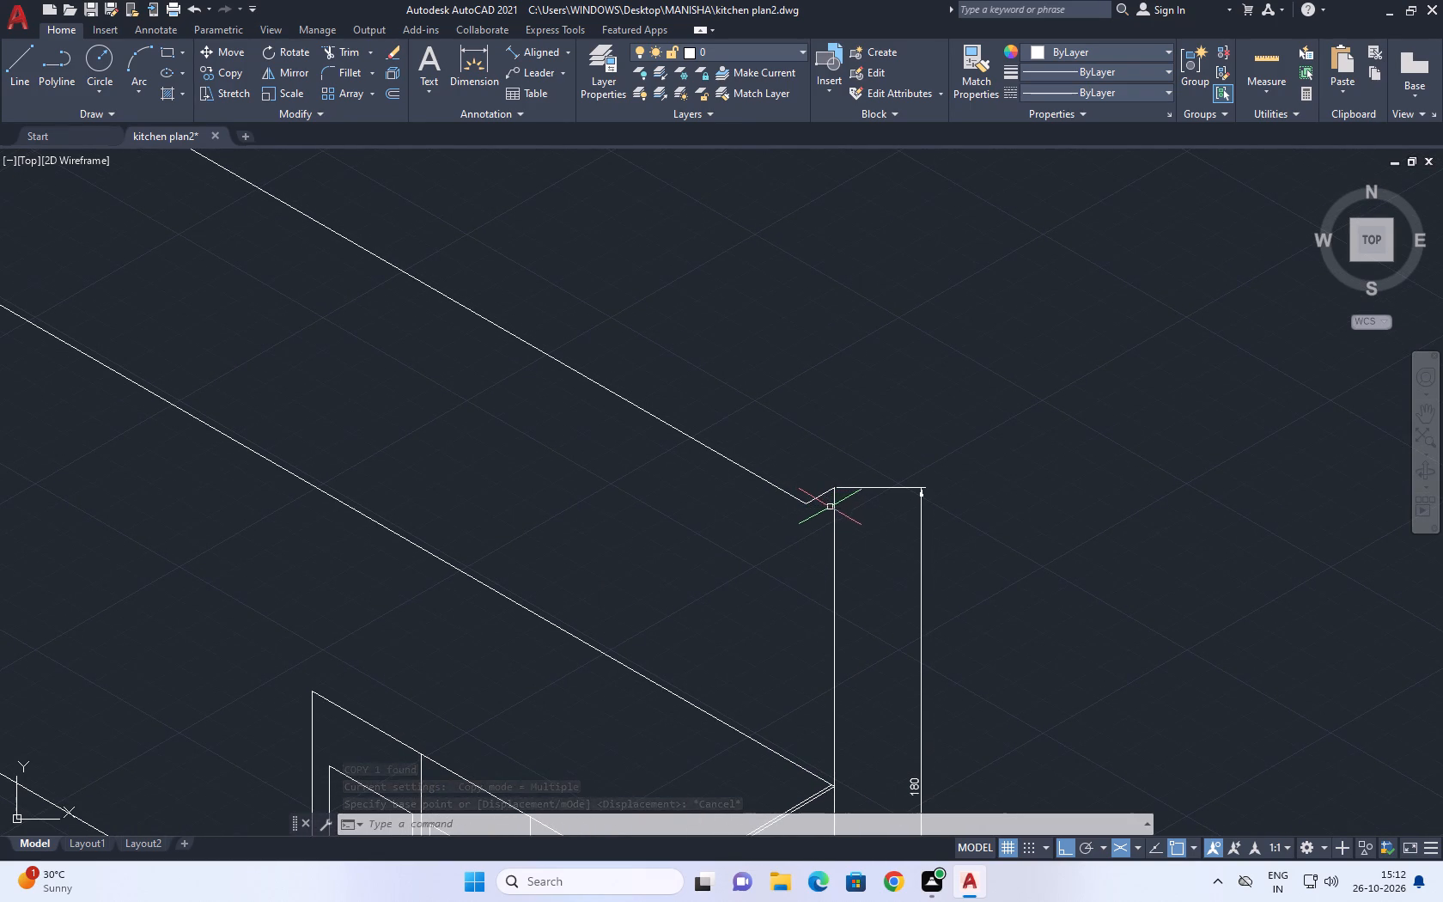
scroll(820, 570, "down", 2)
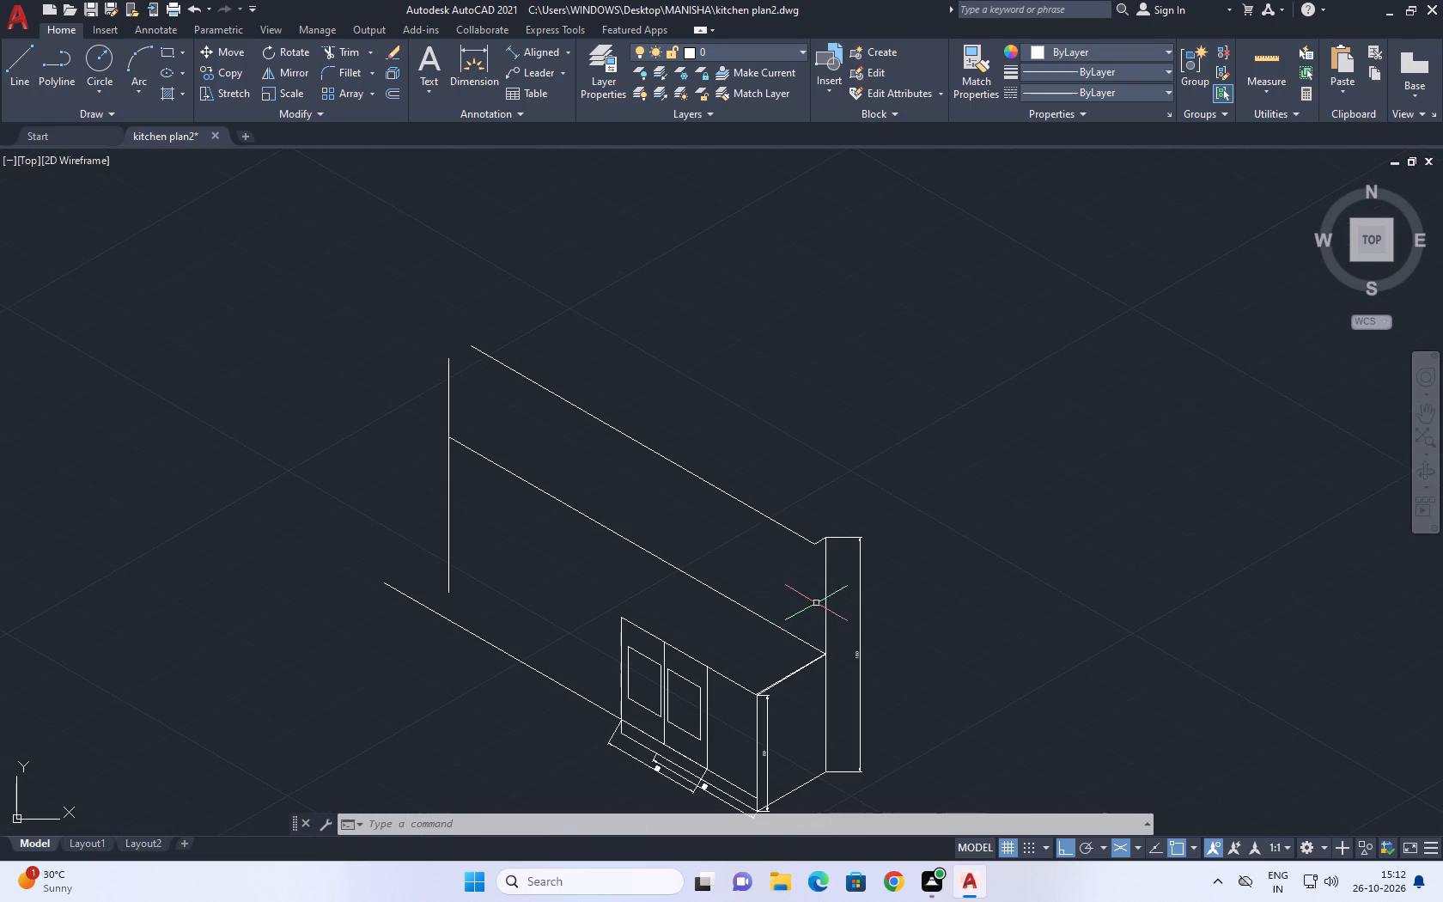
middle_click_drag(819, 578, 818, 560)
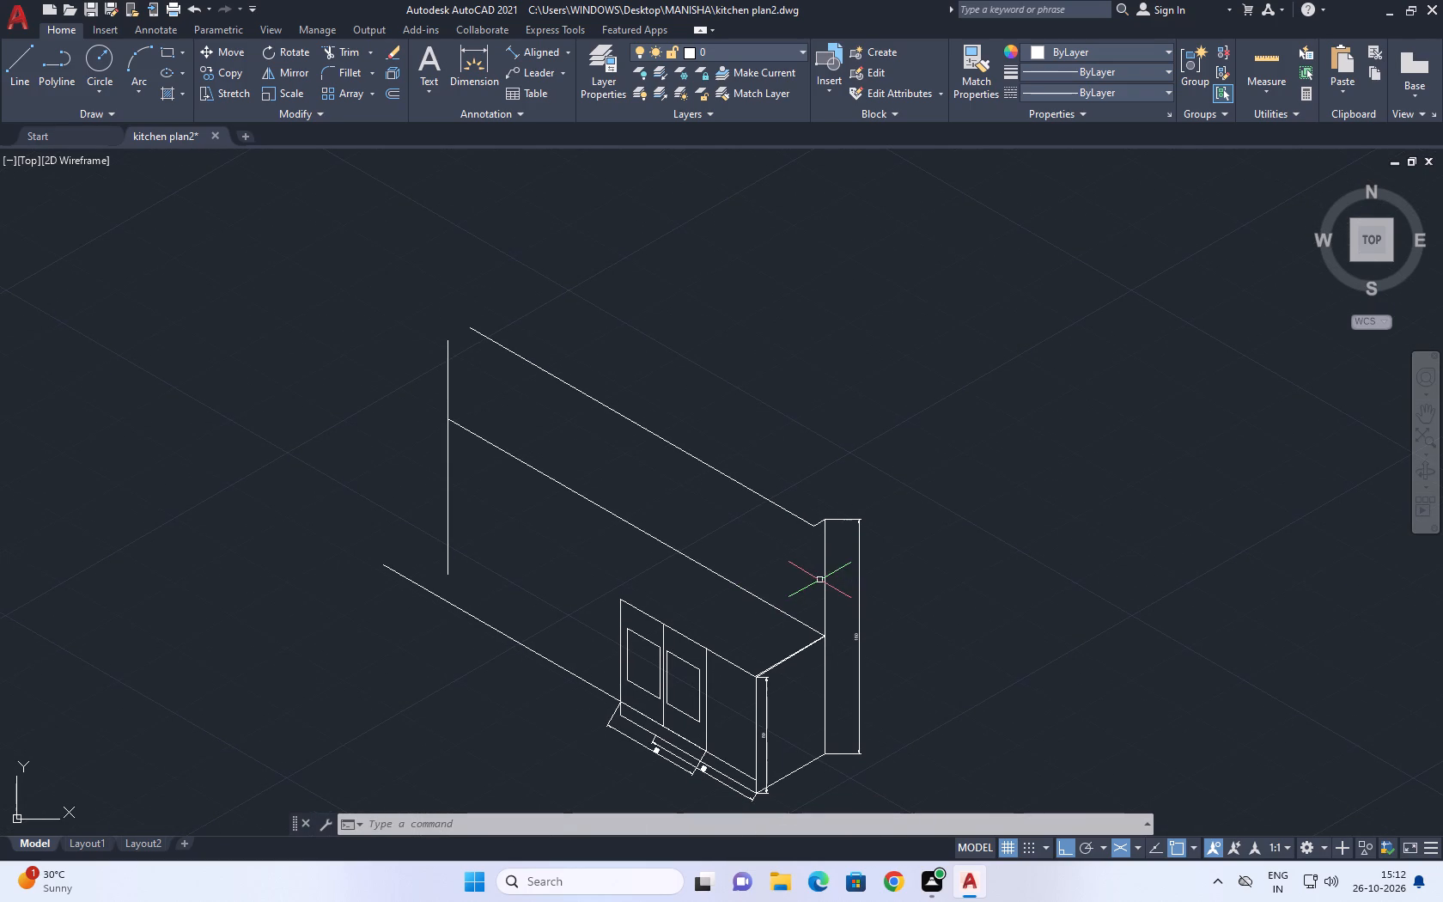
key("l")
key("space")
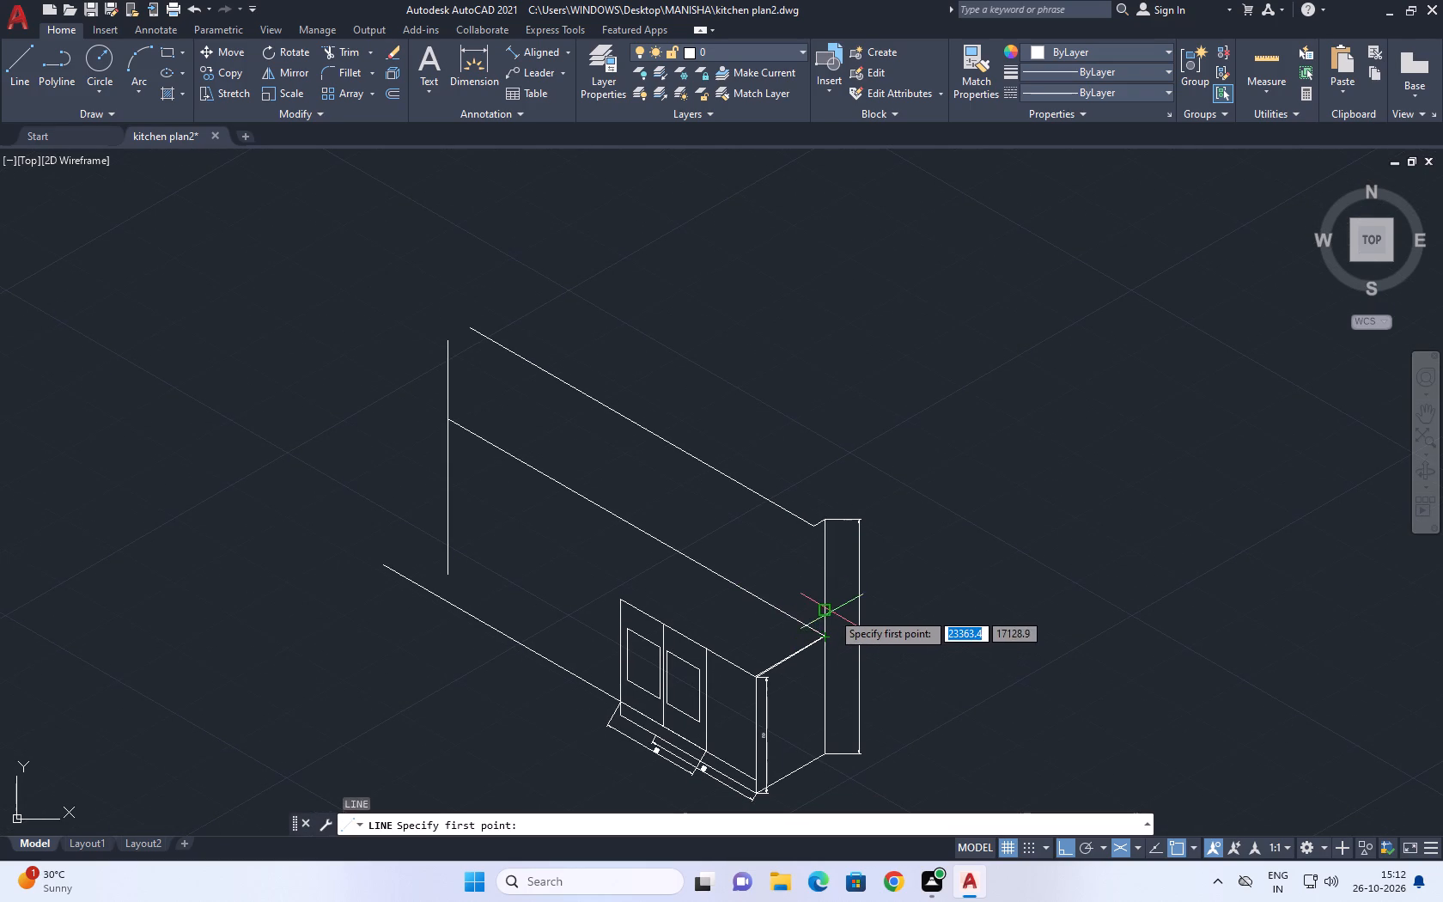
left_click_drag(825, 607, 788, 603)
scroll(448, 389, "up", 1)
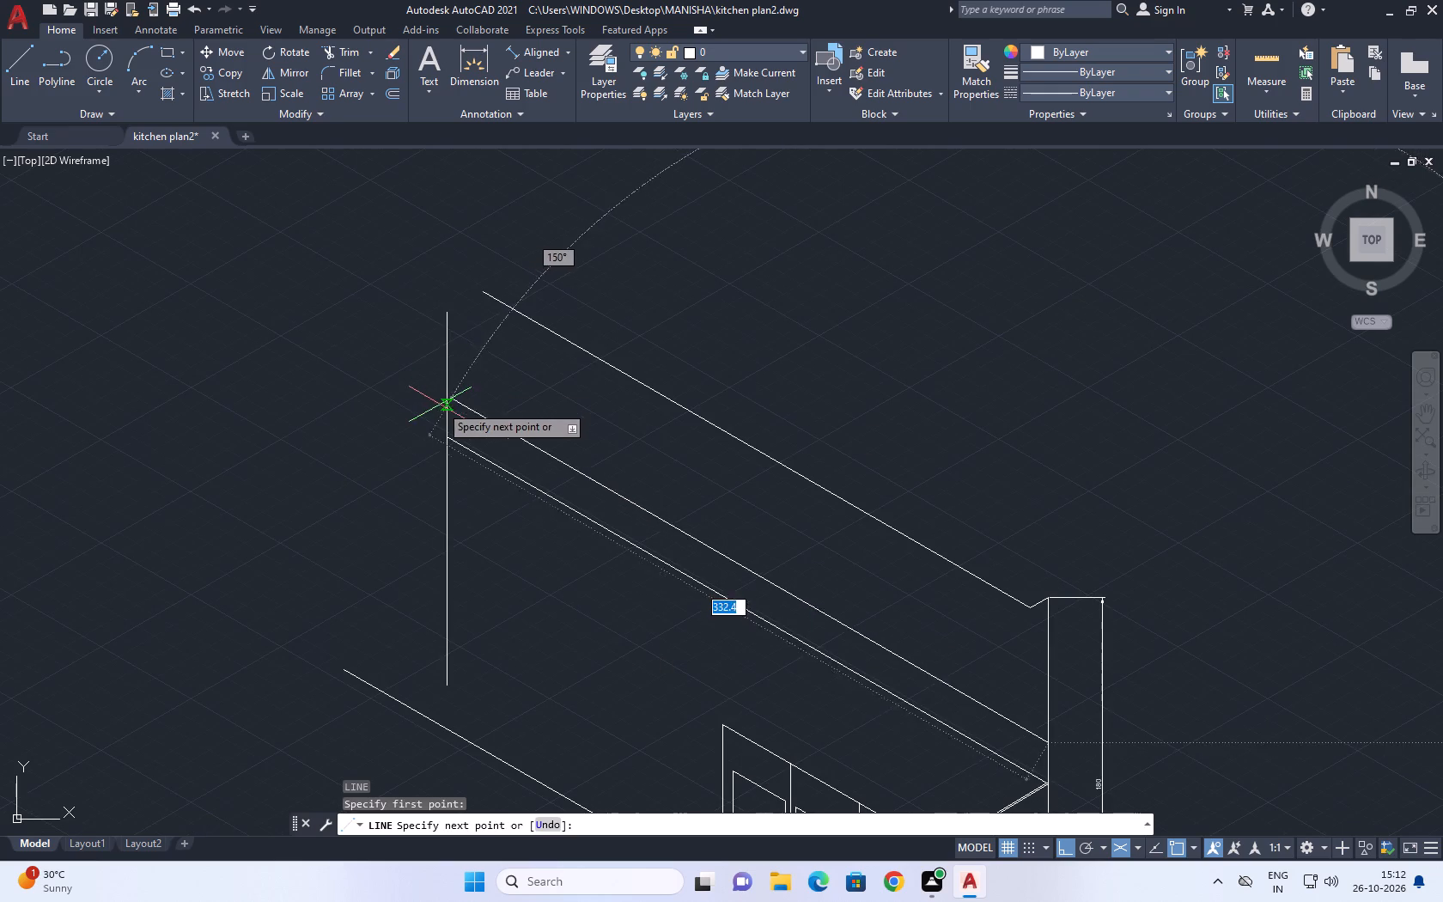
left_click(368, 371)
key("Escape")
Shorten the new wall line by moving its far endpoint back onto the far vertical line.
left_click(412, 380)
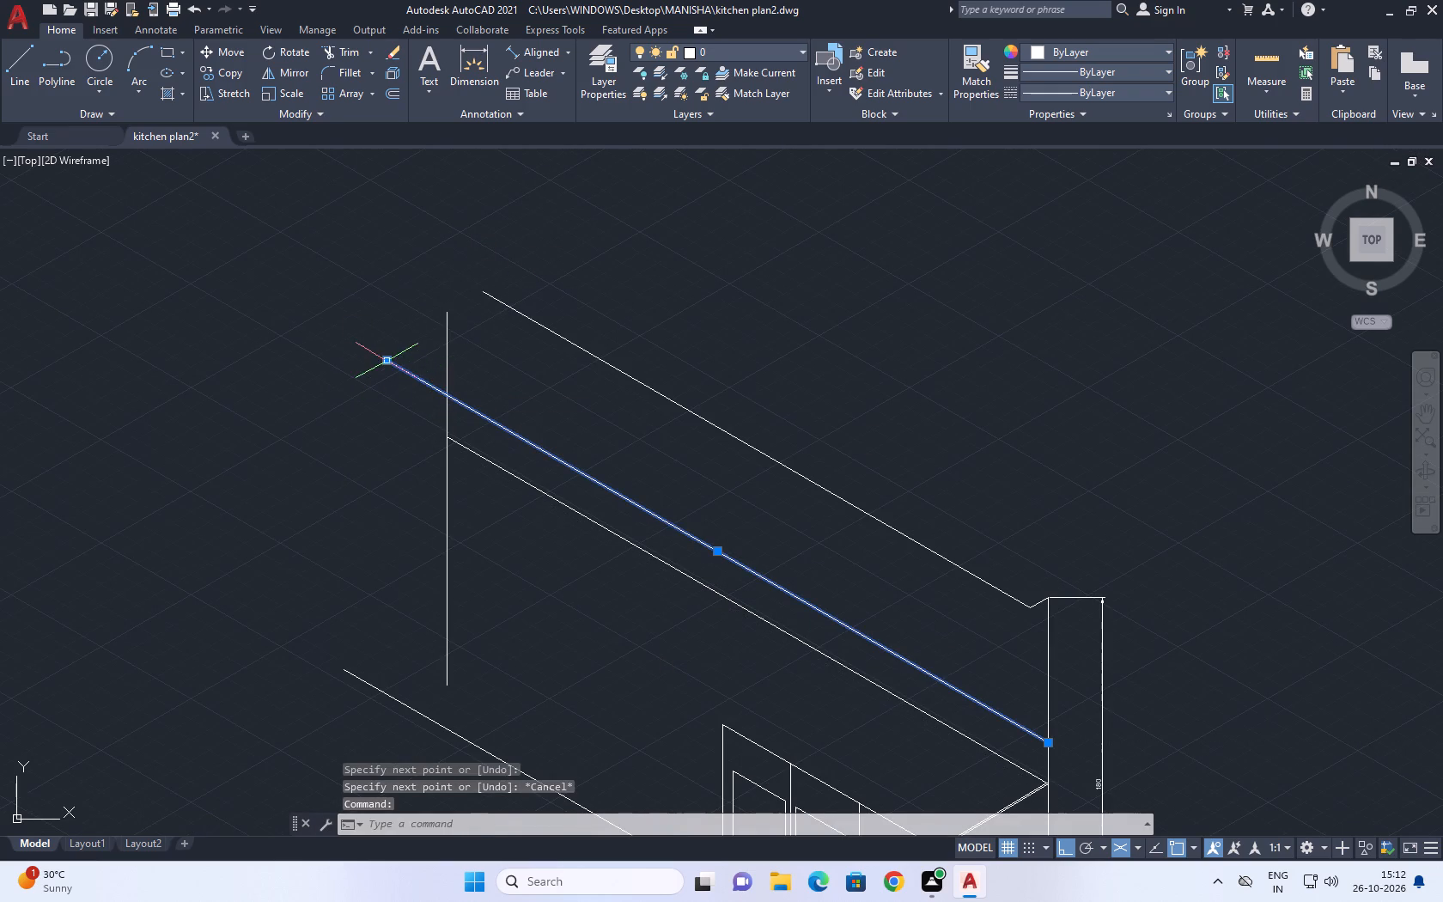
left_click(385, 357)
left_click(444, 397)
key("Escape")
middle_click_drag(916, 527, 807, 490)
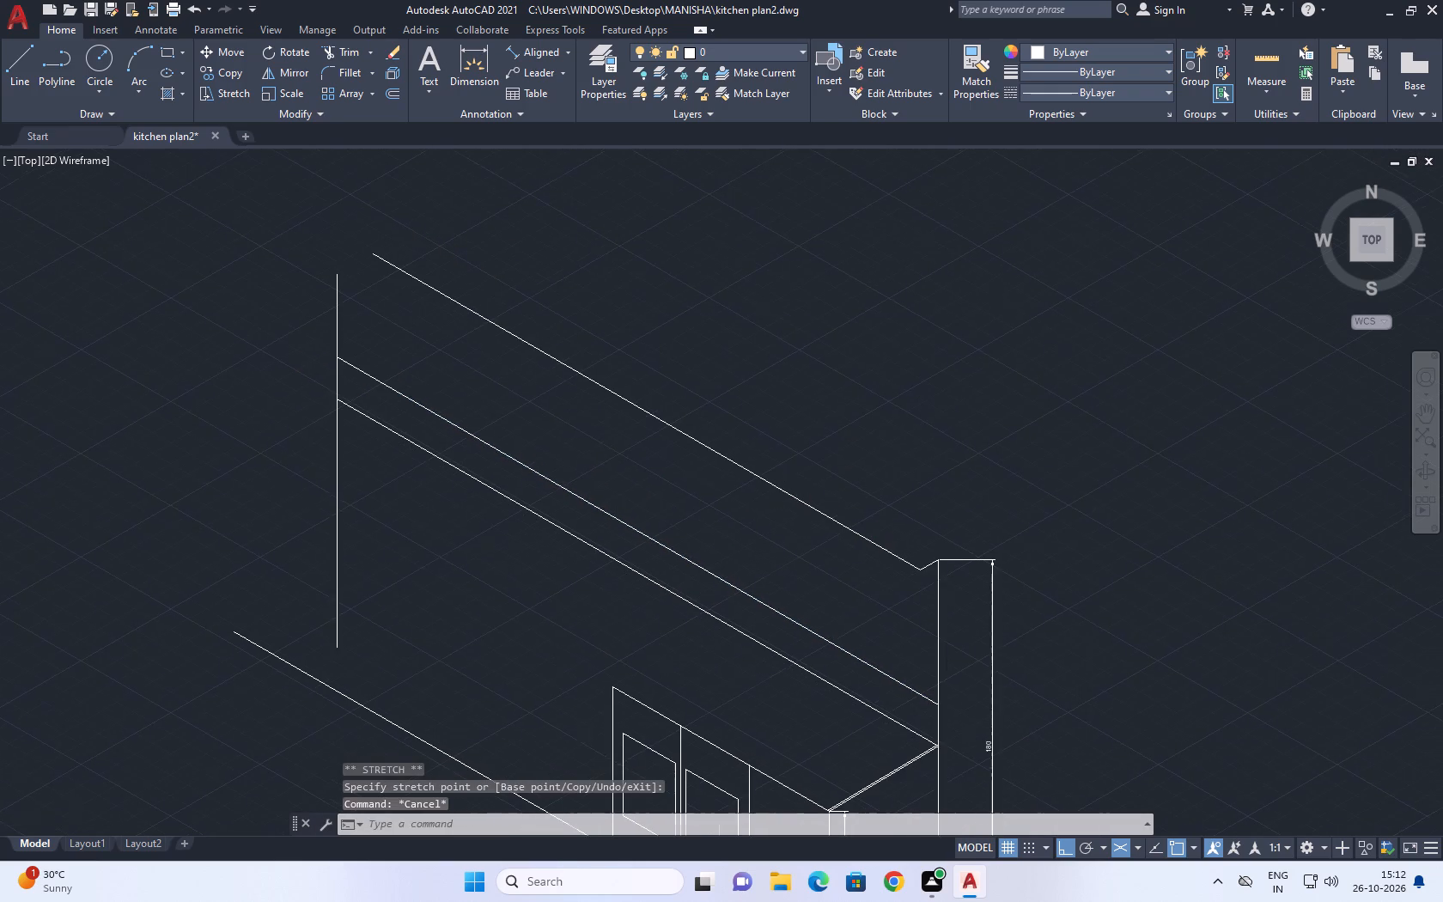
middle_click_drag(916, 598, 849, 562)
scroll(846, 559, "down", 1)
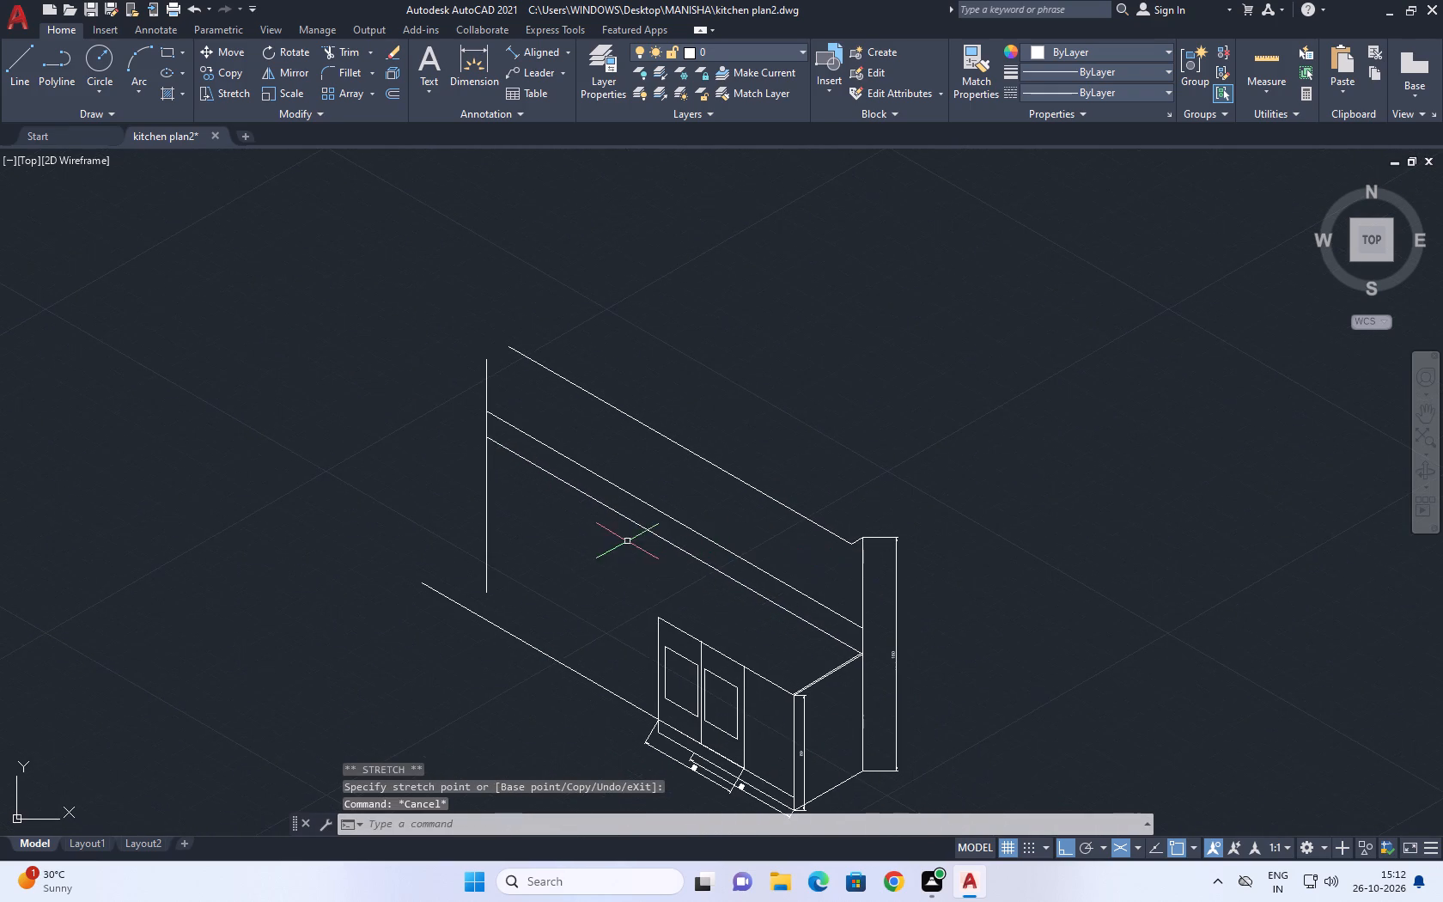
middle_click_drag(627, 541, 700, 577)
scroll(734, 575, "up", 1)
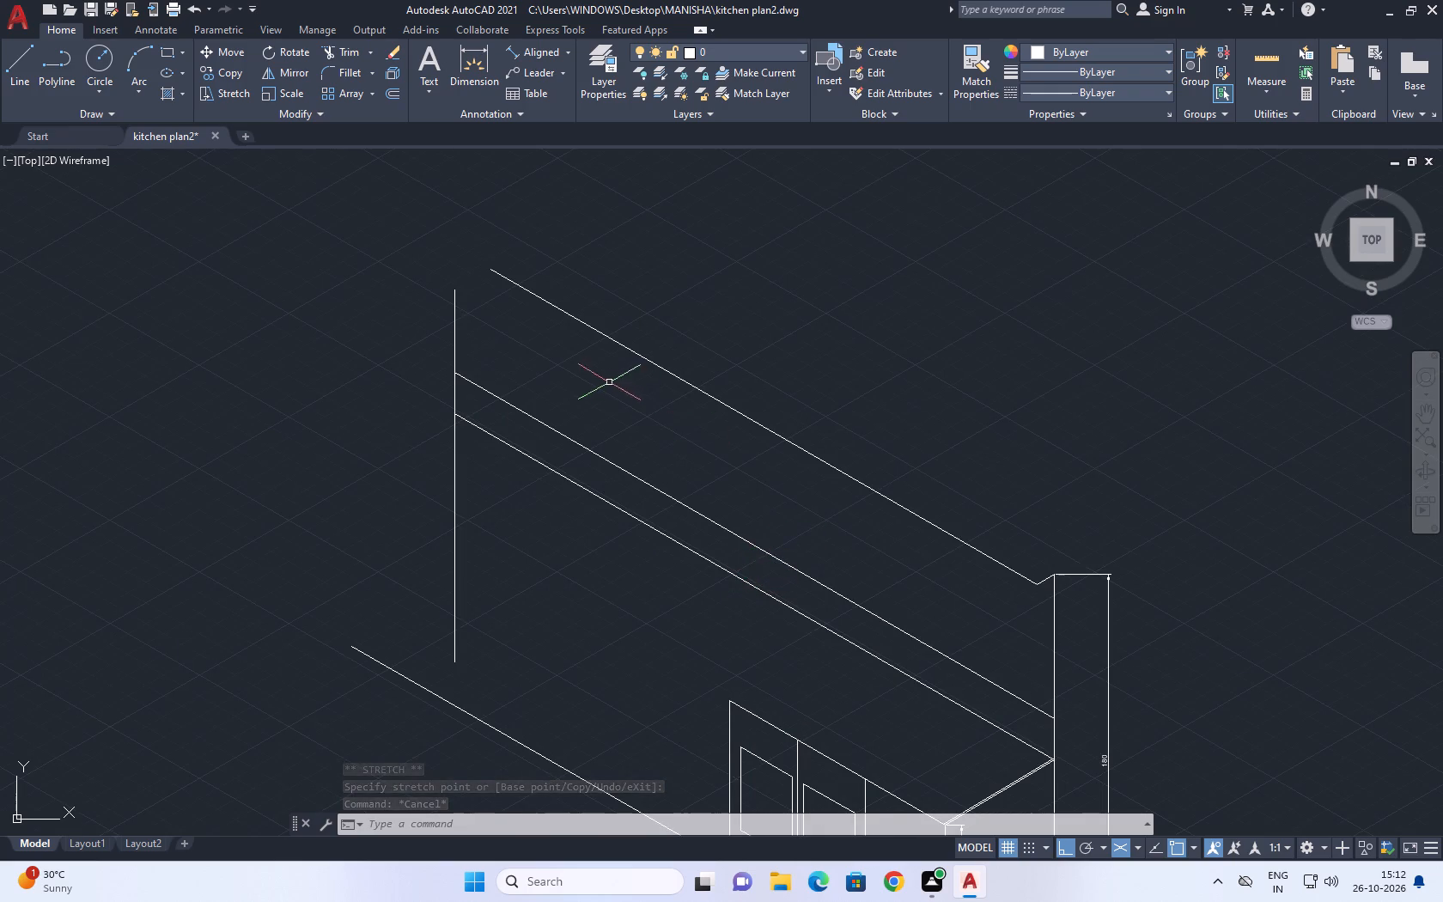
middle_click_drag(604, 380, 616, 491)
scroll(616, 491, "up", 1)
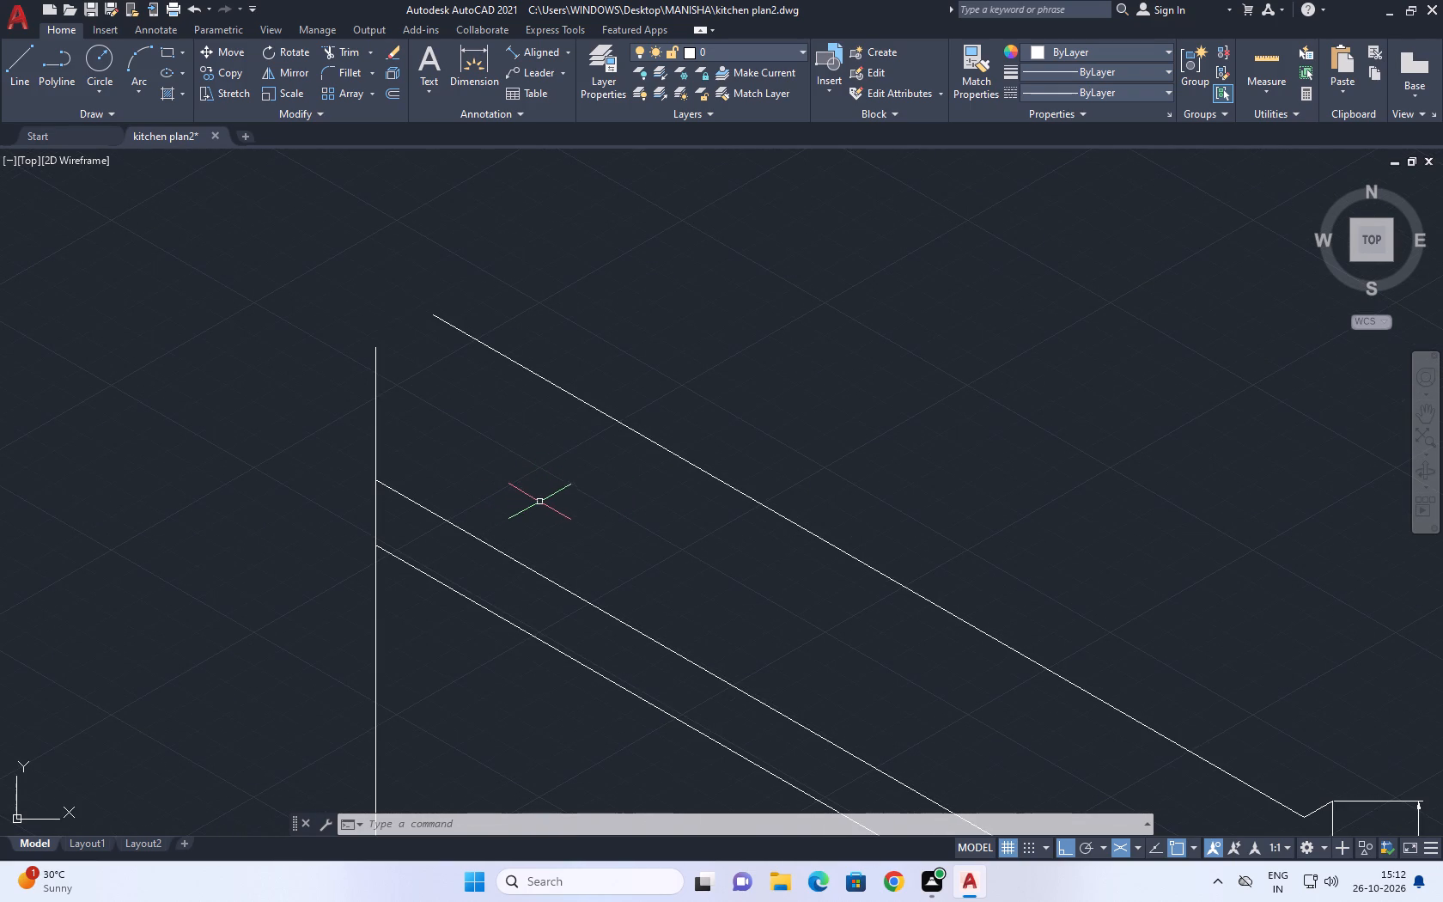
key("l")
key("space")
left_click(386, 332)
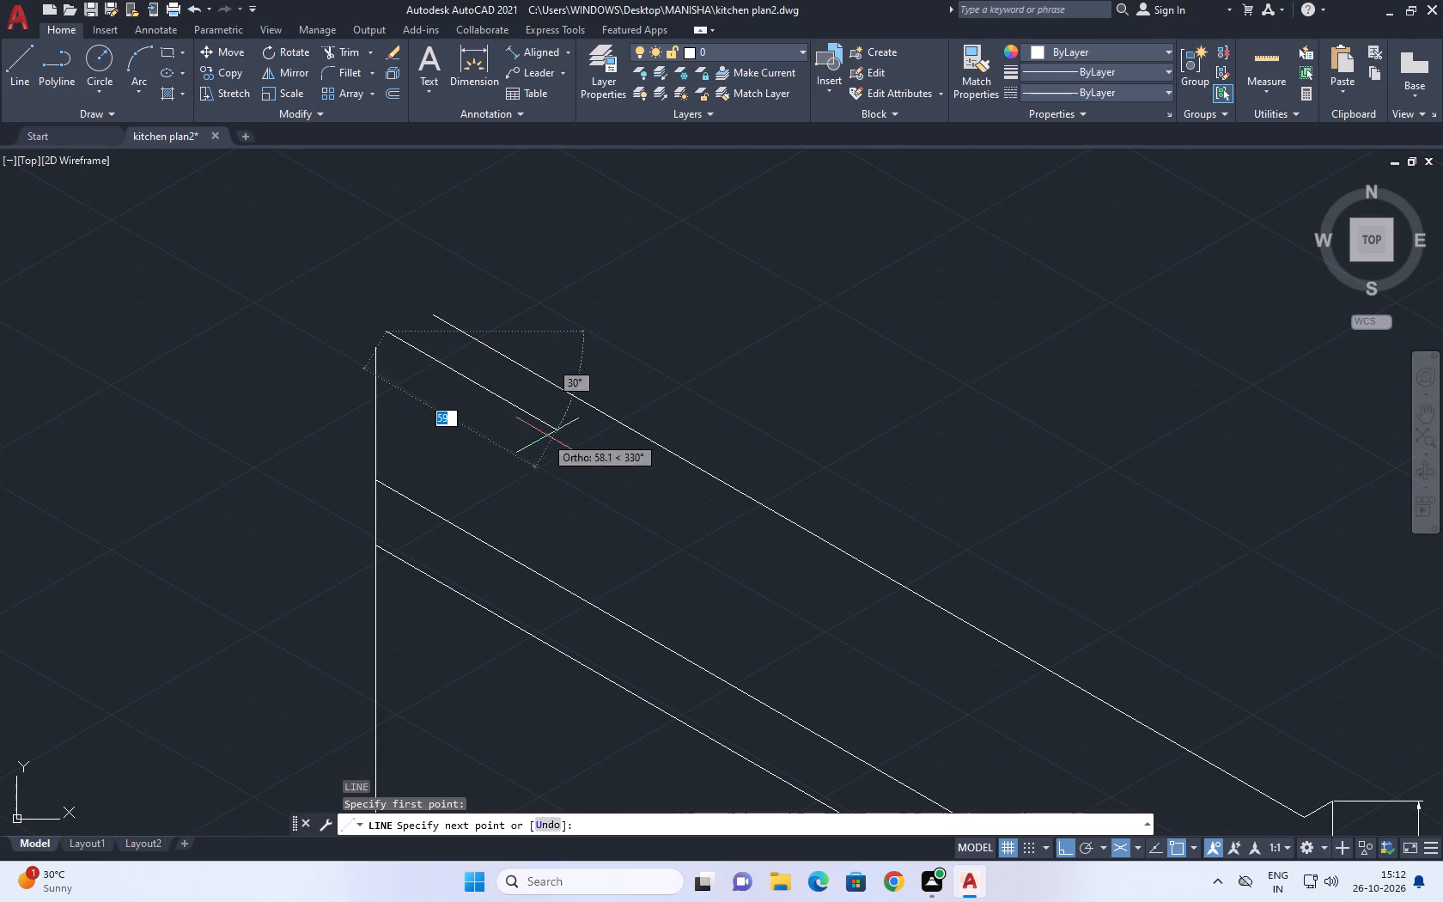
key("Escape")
Draw a line along the wall from the top of the undimensioned vertical wall line, ending just past the vertical line dimensioned 180.
key("l")
key("space")
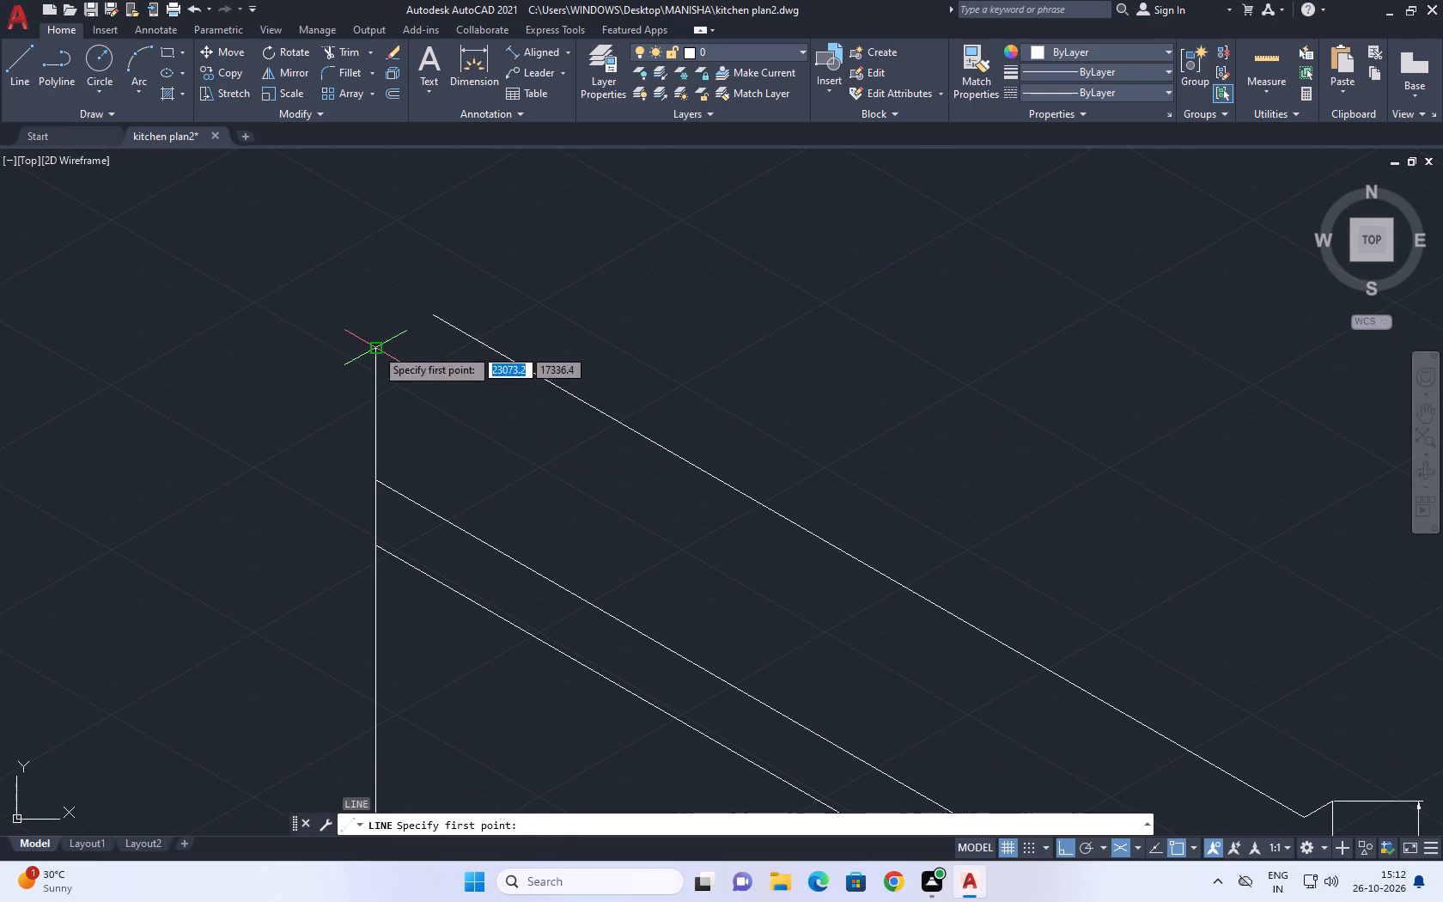
left_click(375, 348)
scroll(672, 432, "down", 2)
middle_click_drag(697, 563, 567, 503)
scroll(708, 539, "up", 2)
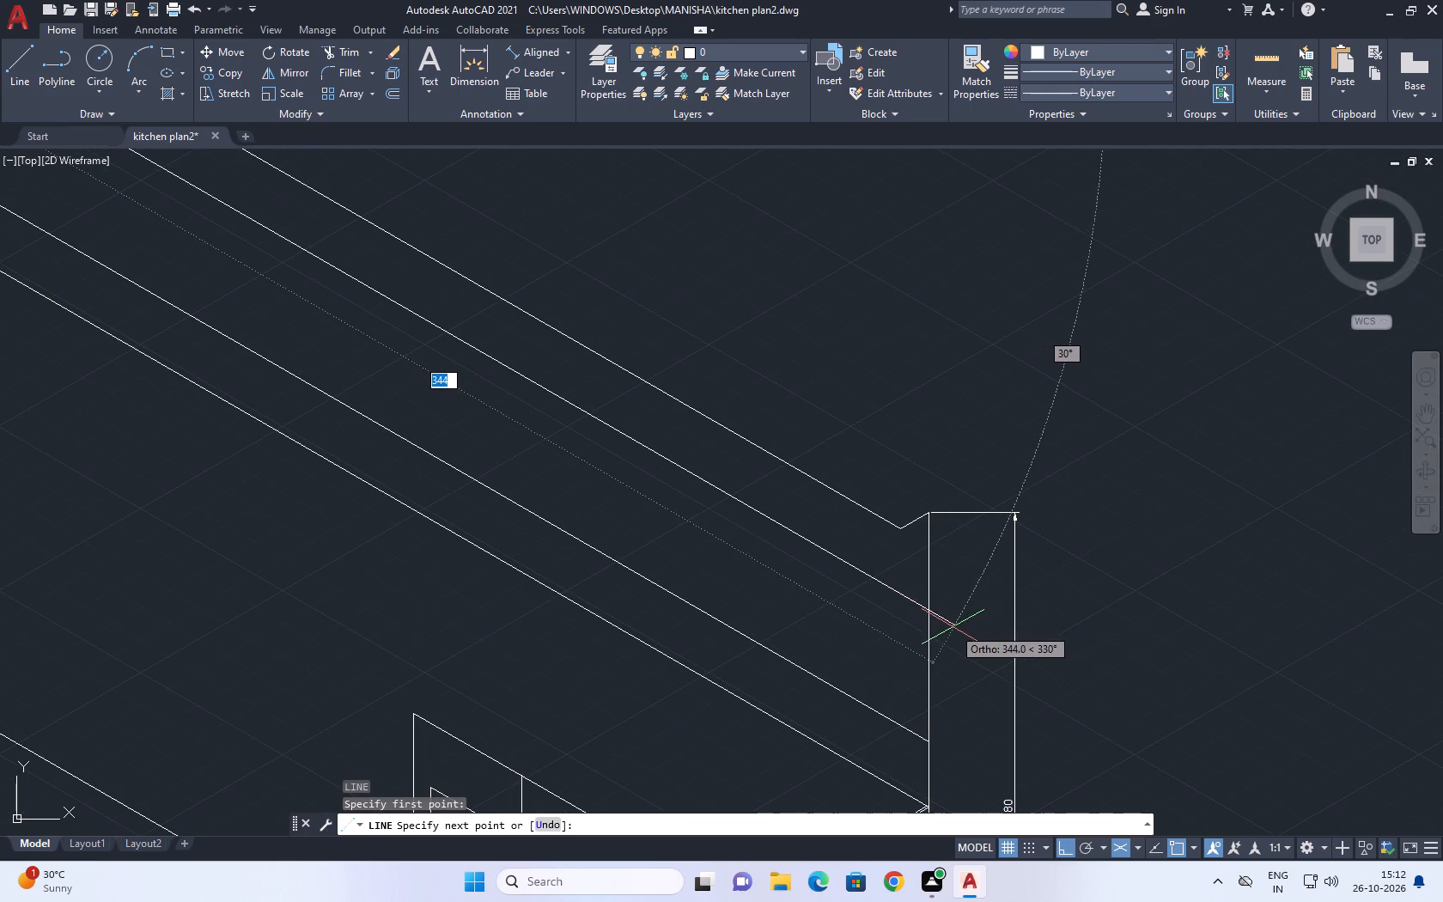
left_click(957, 631)
key("Escape")
Shorten the new upper wall line by moving its overshooting endpoint back onto the vertical line dimensioned 180.
scroll(951, 625, "up", 1)
left_click(956, 625)
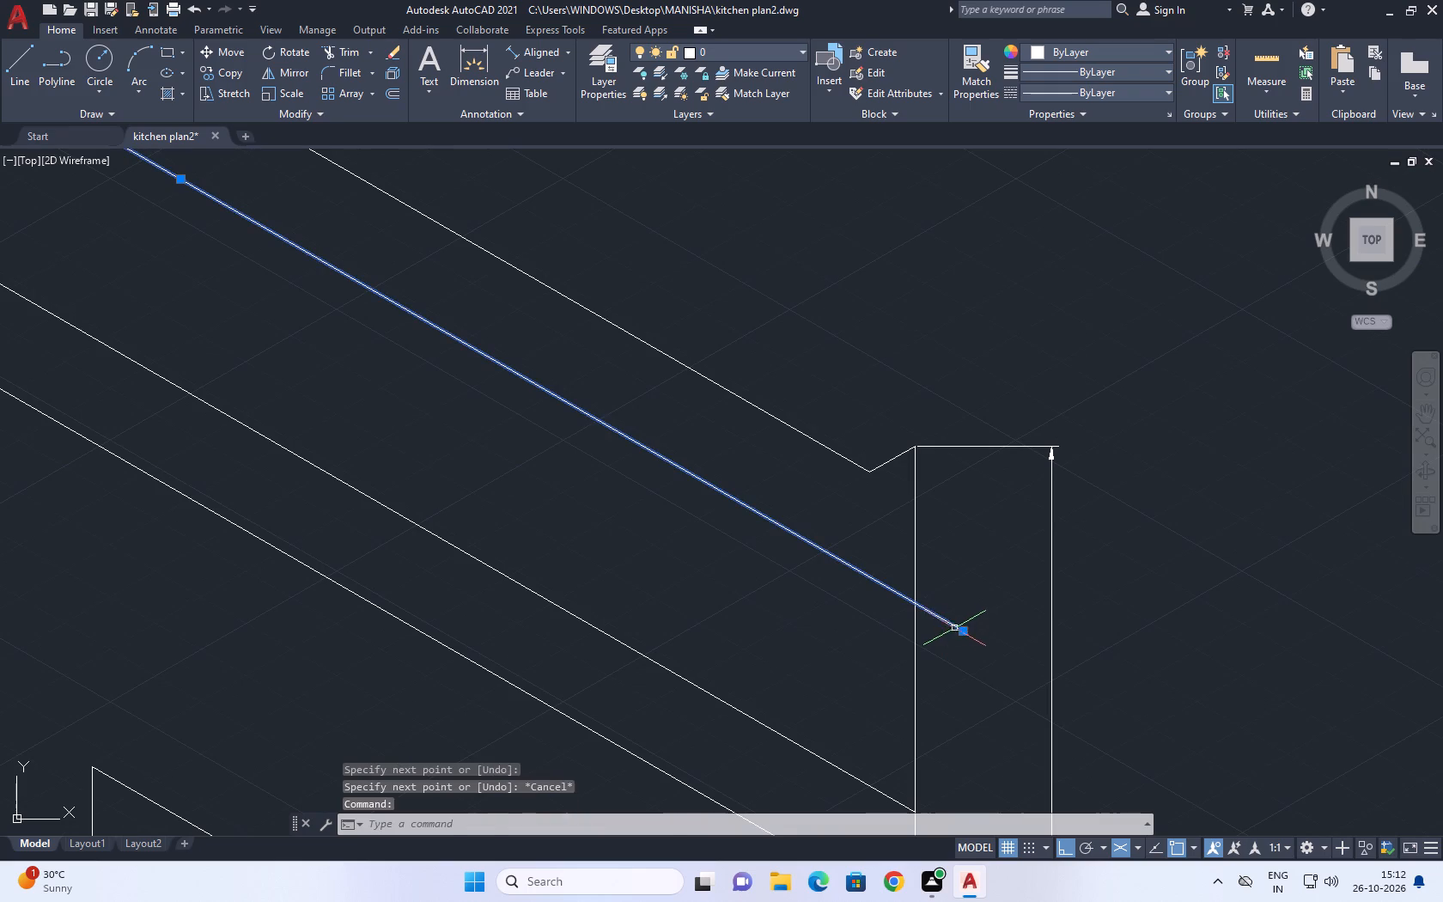
left_click(946, 637)
left_click(947, 611)
left_click_drag(963, 631, 954, 631)
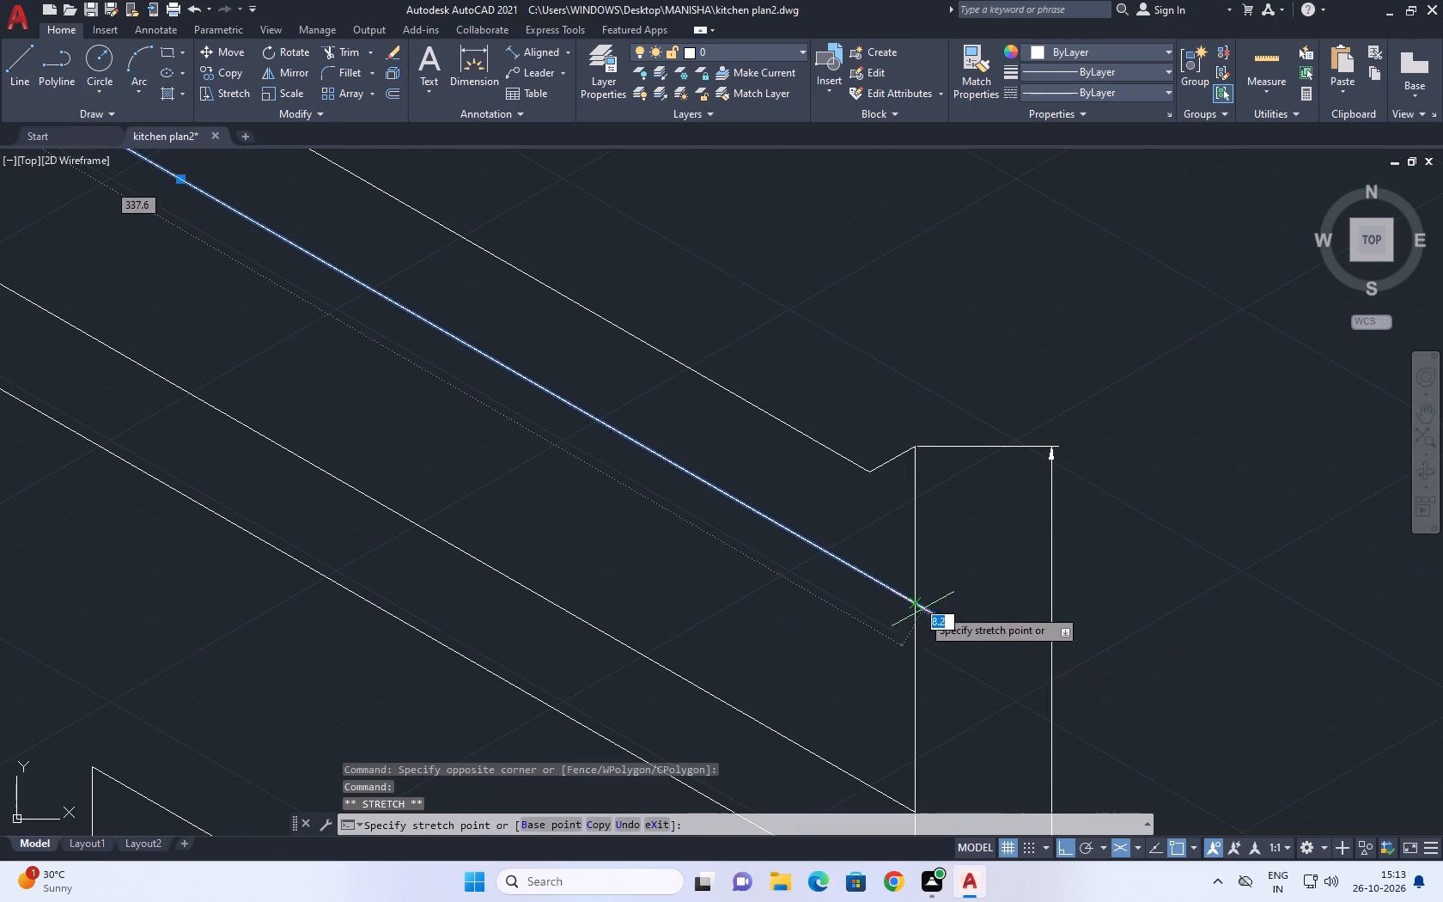
left_click(914, 603)
key("Escape")
Erase the long top front line and the short 10 cm depth line at the top of the 180 vertical line.
middle_click_drag(910, 527, 940, 624)
scroll(884, 583, "up", 2)
middle_click_drag(894, 580, 916, 593)
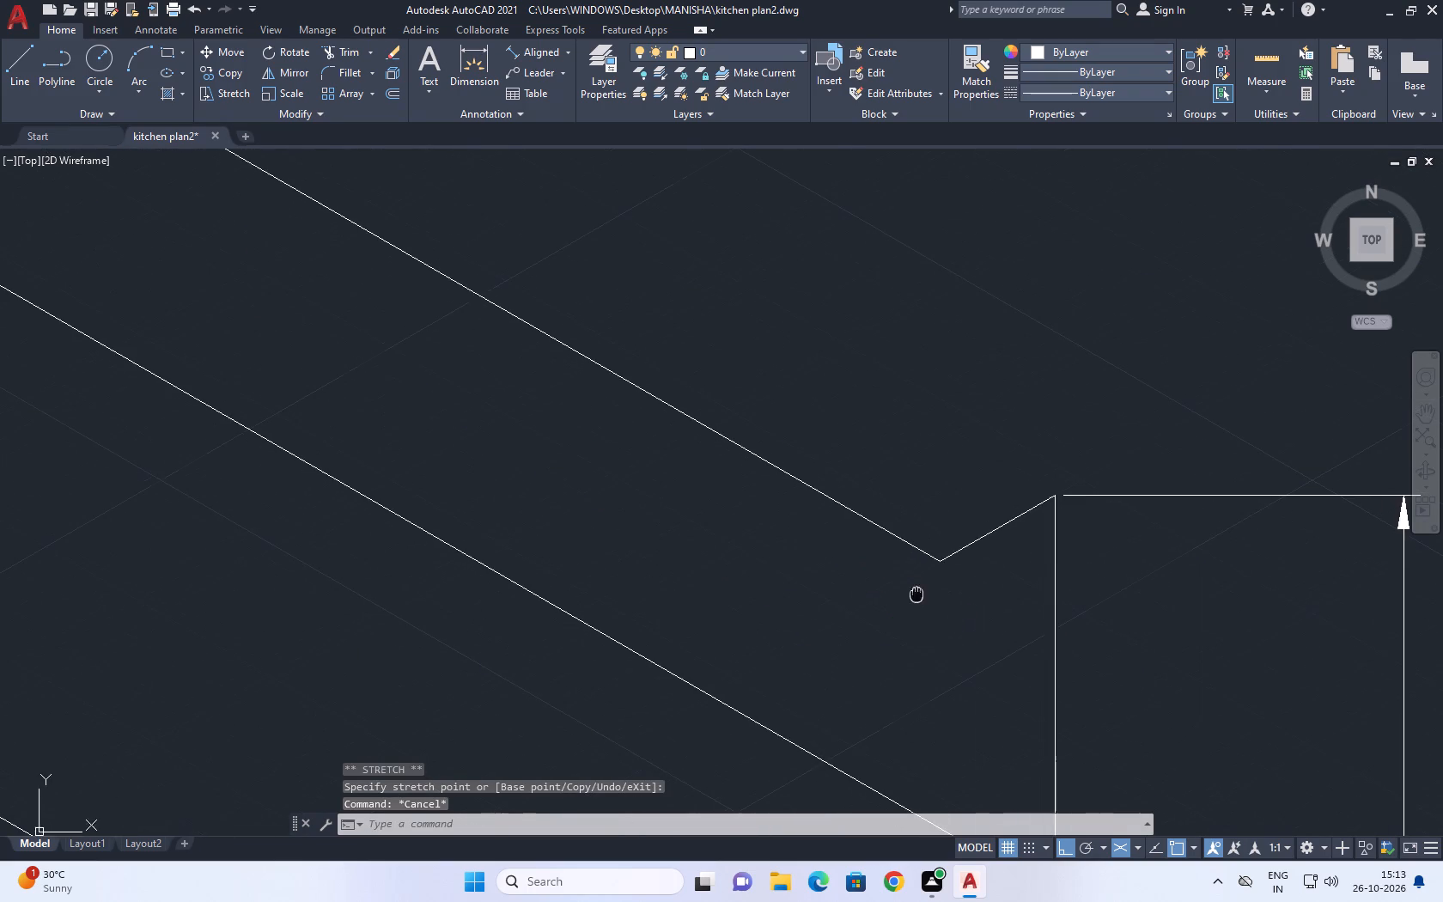
left_click_drag(947, 625, 937, 593)
left_click_drag(859, 491, 845, 482)
middle_click_drag(884, 515, 917, 574)
key("Delete")
scroll(923, 564, "down", 4)
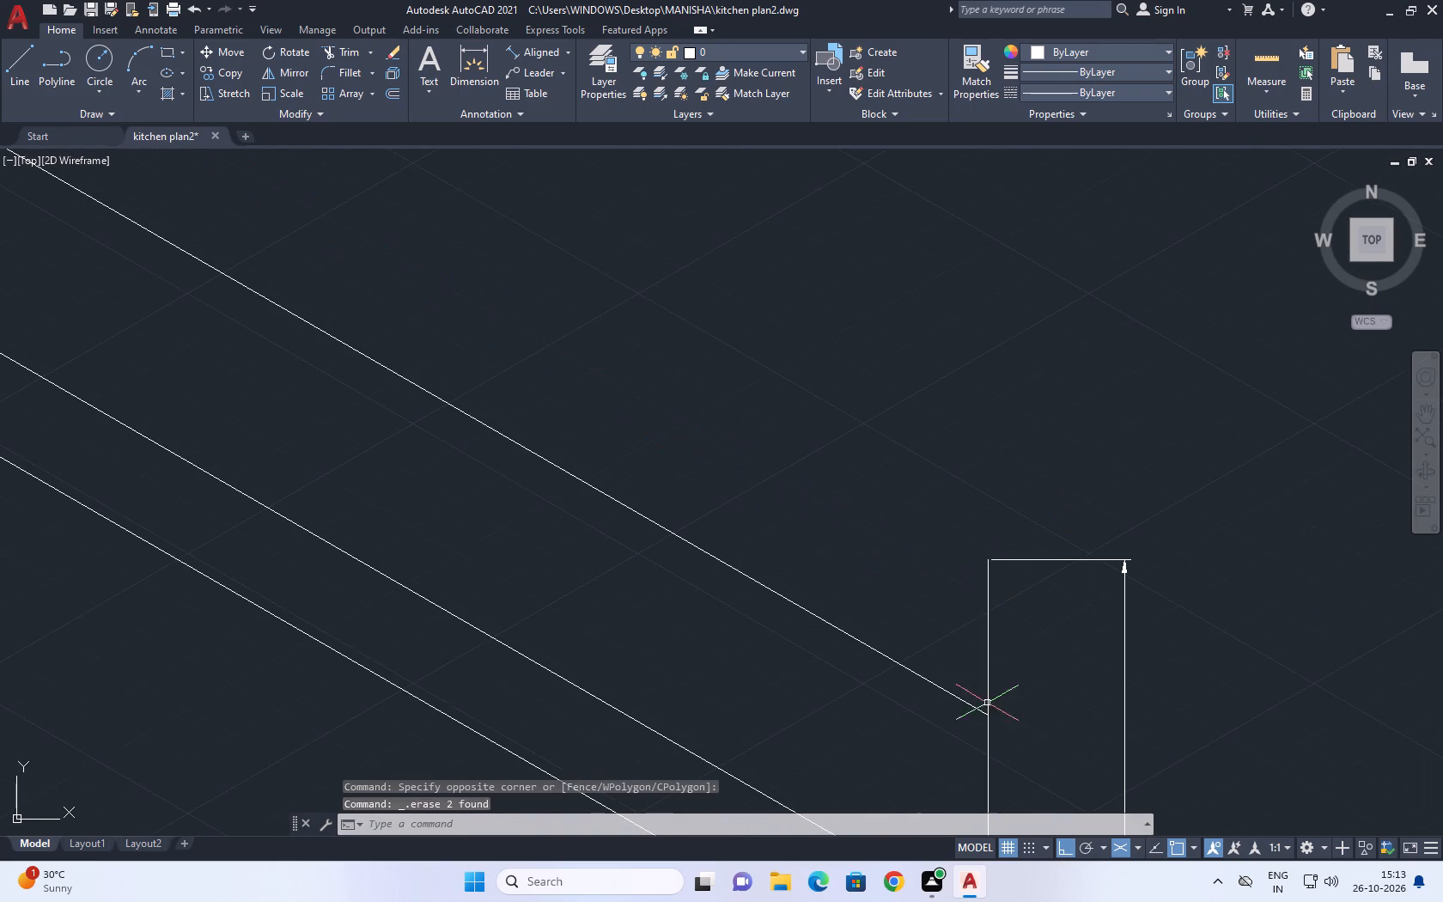
Examine the remaining wall lines and how they meet the vertical wall edges and the base cabinets.
middle_click_drag(988, 704, 983, 690)
scroll(989, 599, "up", 2)
scroll(994, 579, "down", 4)
middle_click_drag(1032, 637, 989, 460)
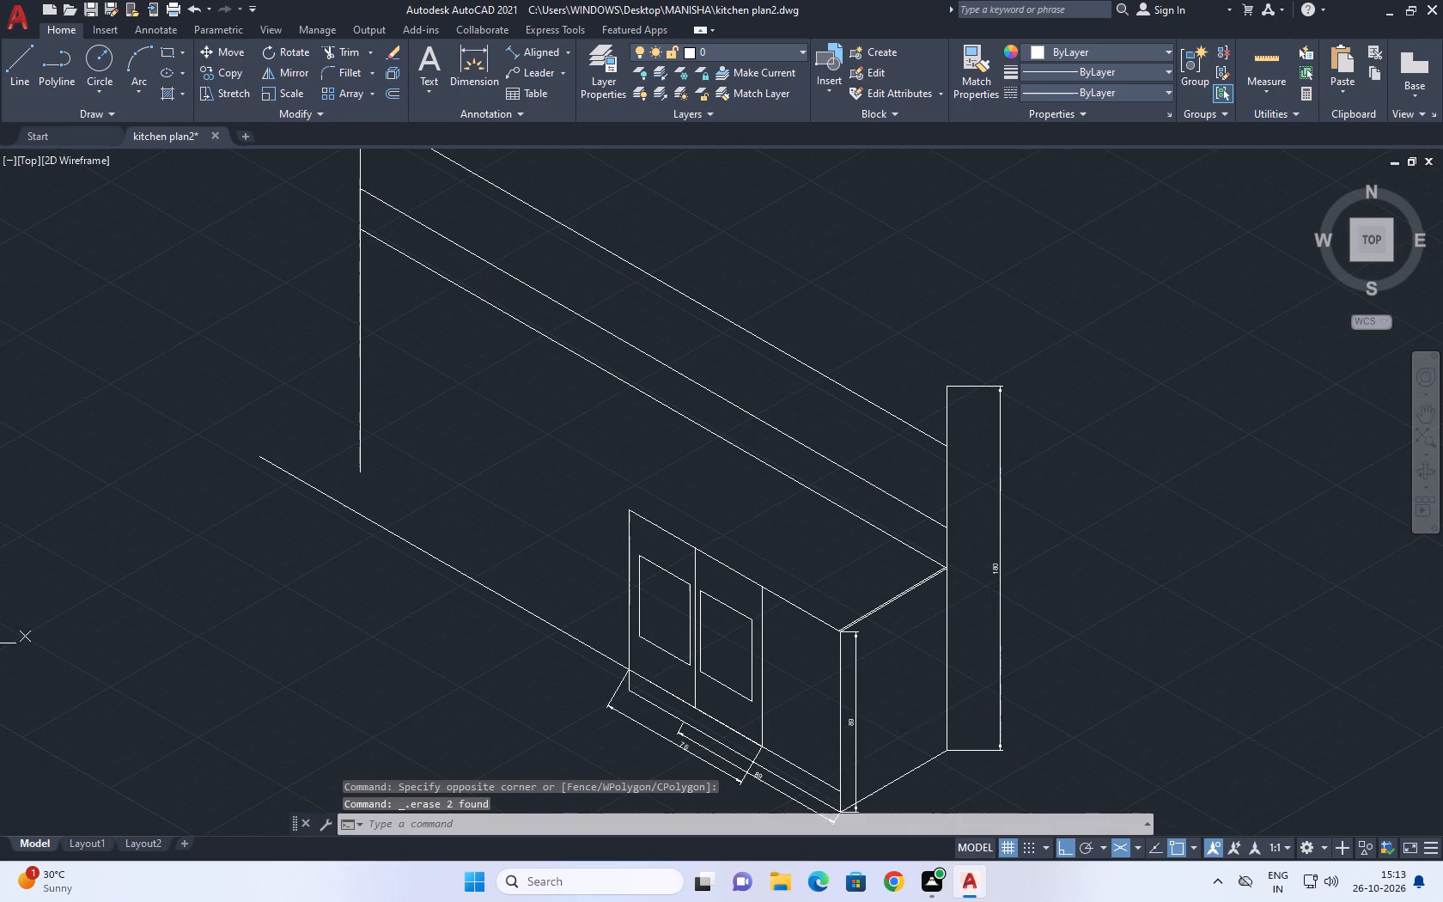
middle_click_drag(989, 460, 967, 518)
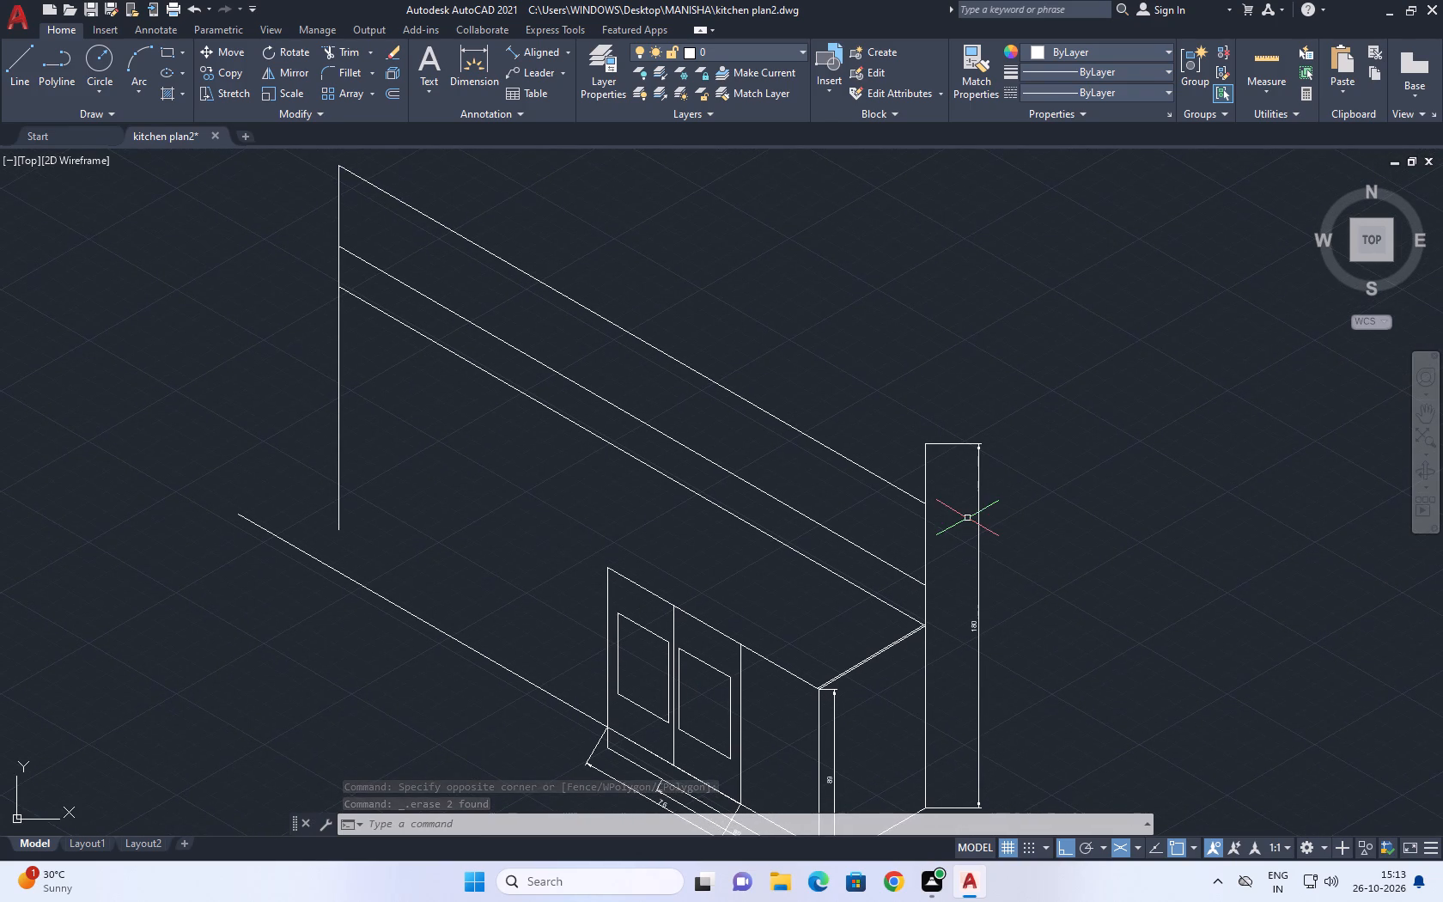
middle_click_drag(964, 510, 999, 492)
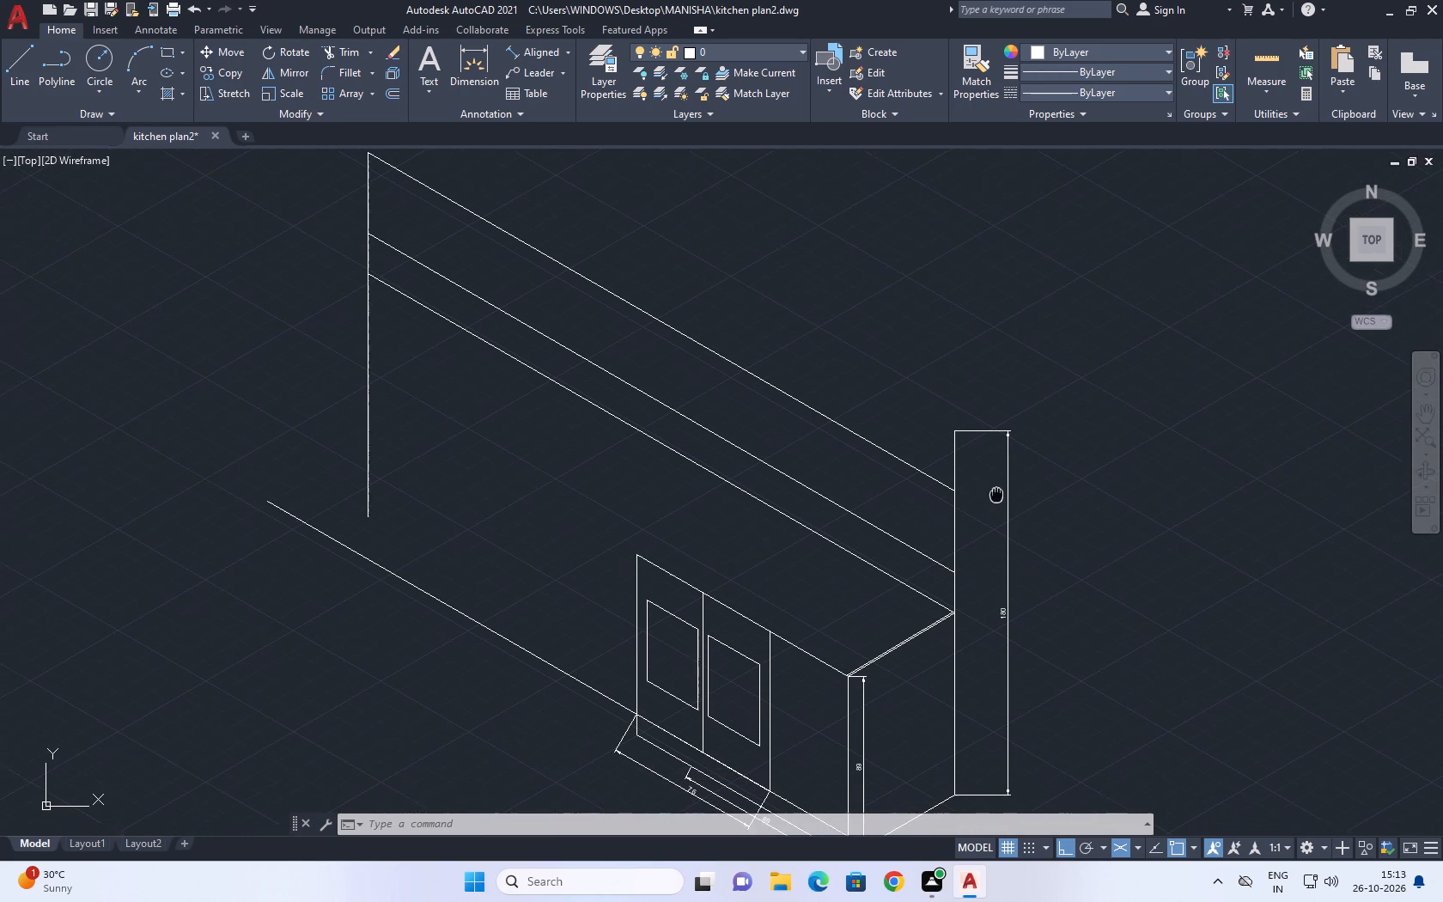
middle_click_drag(956, 473, 985, 462)
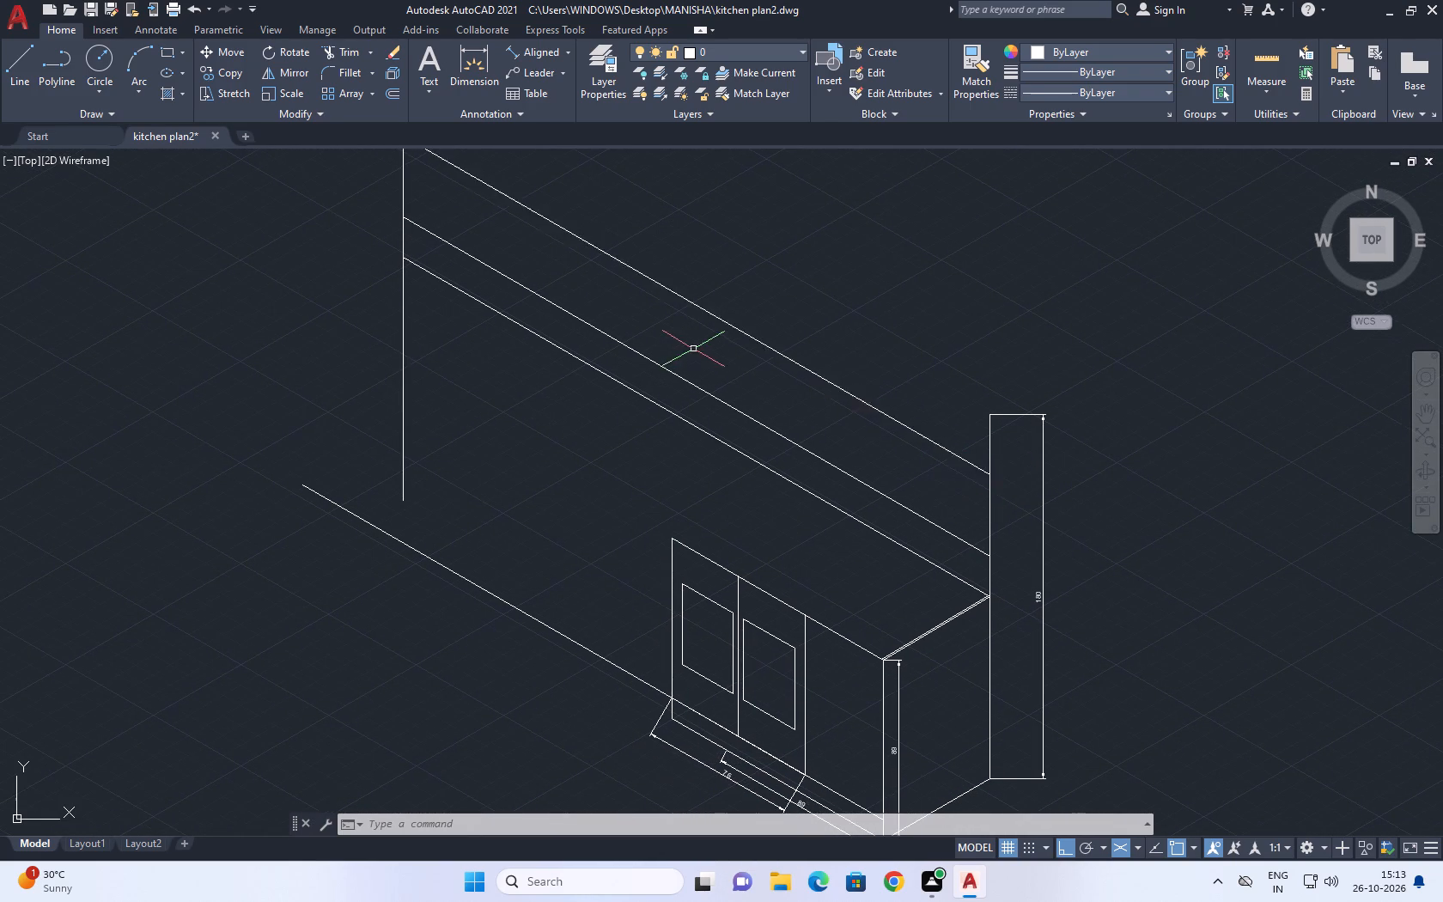
middle_click_drag(693, 368, 795, 584)
middle_click_drag(941, 590, 827, 423)
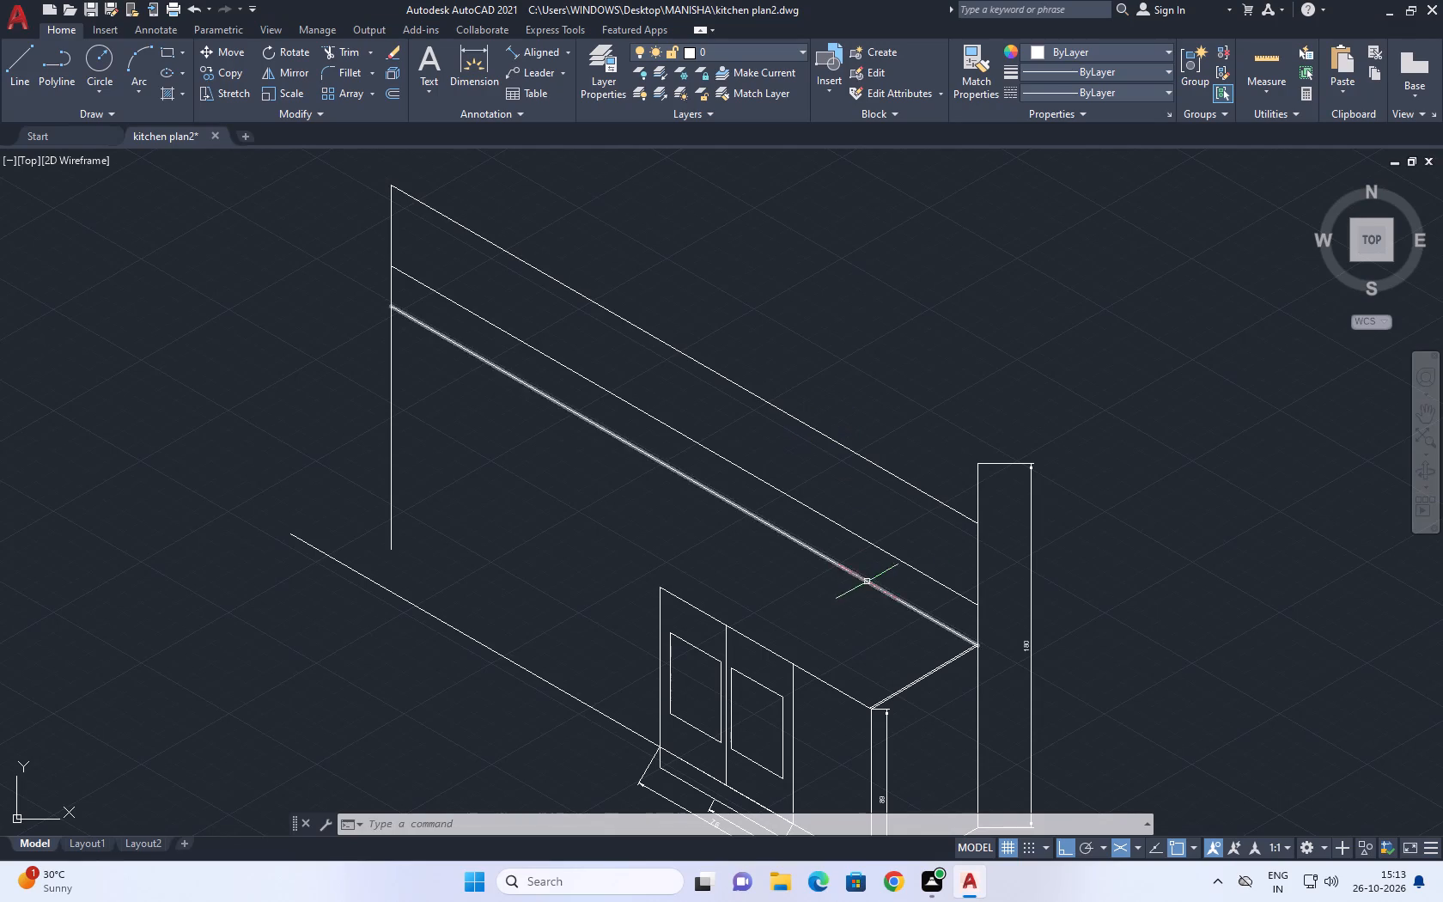
middle_click_drag(990, 577, 946, 478)
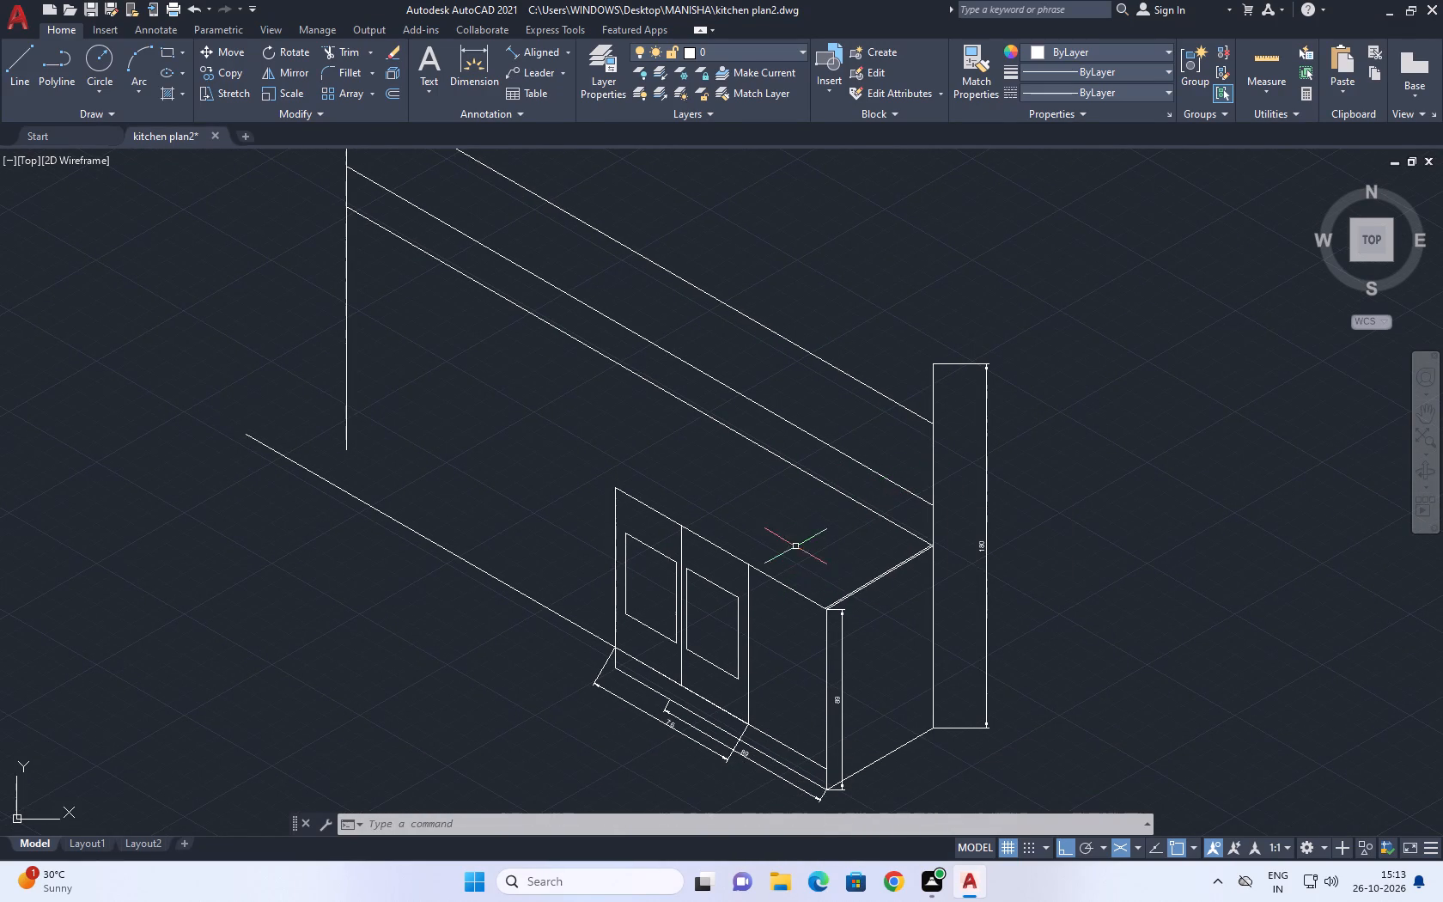
Draw a 180 cm vertical line in the empty area beside the kitchen drawing.
scroll(750, 521, "down", 1)
middle_click_drag(857, 571, 624, 554)
middle_click_drag(766, 513, 588, 564)
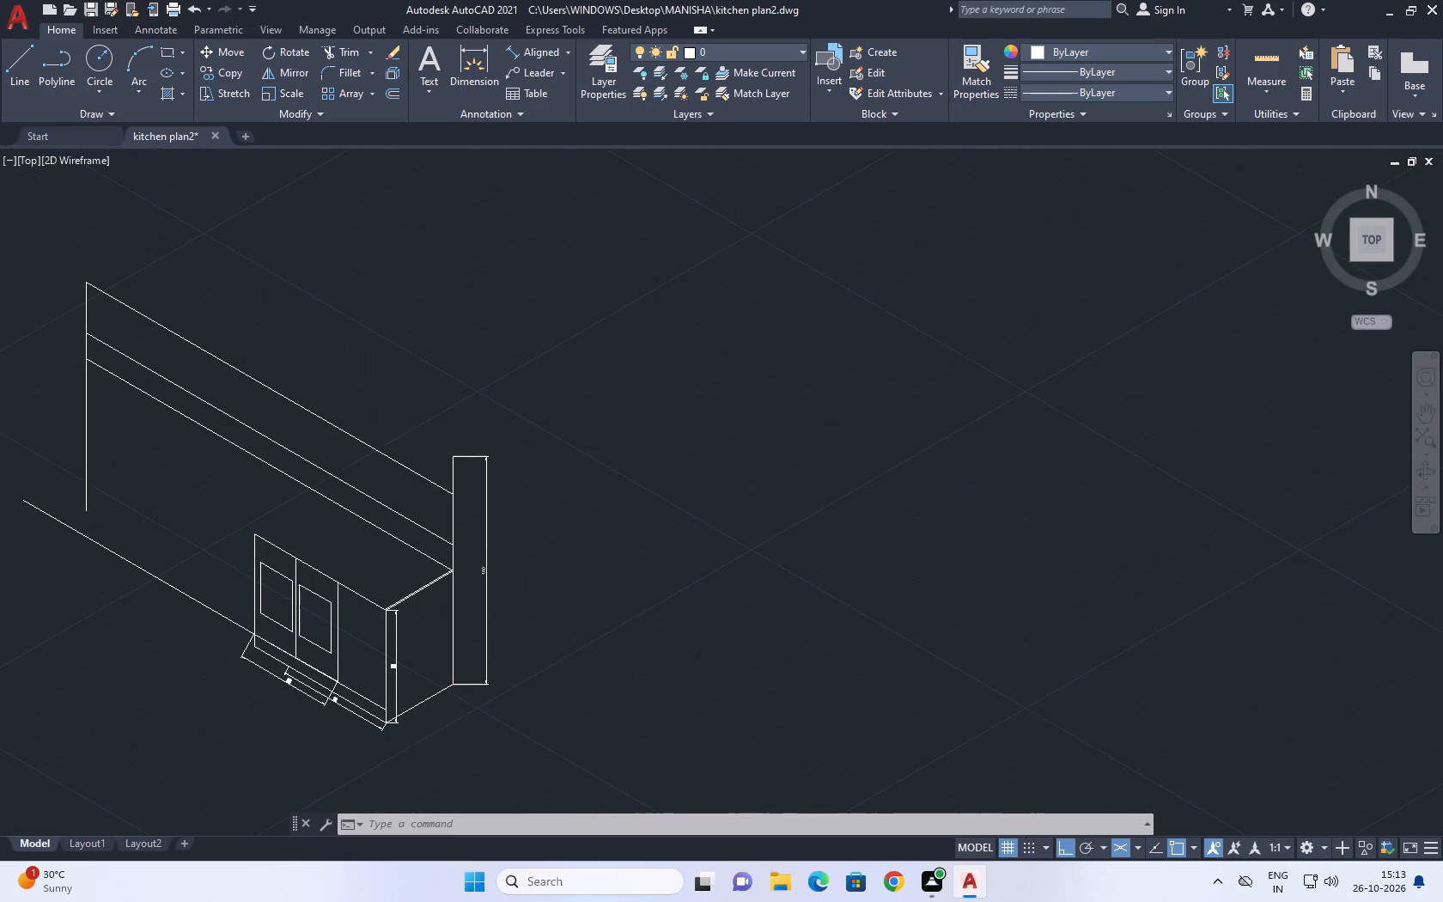
key("l")
key("space")
left_click_drag(835, 676, 836, 633)
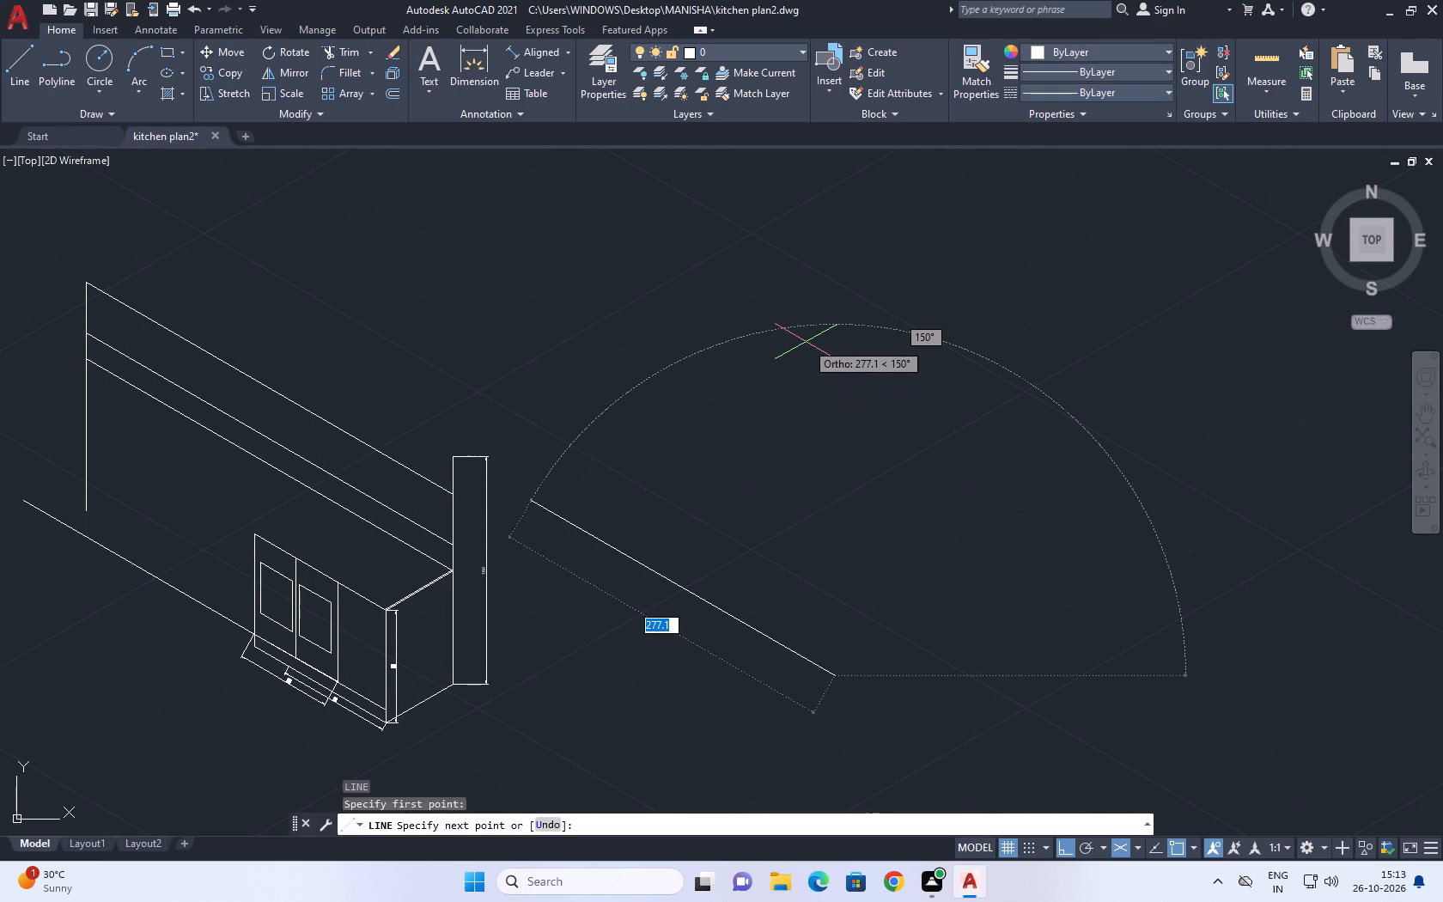
key("F5")
type("181")
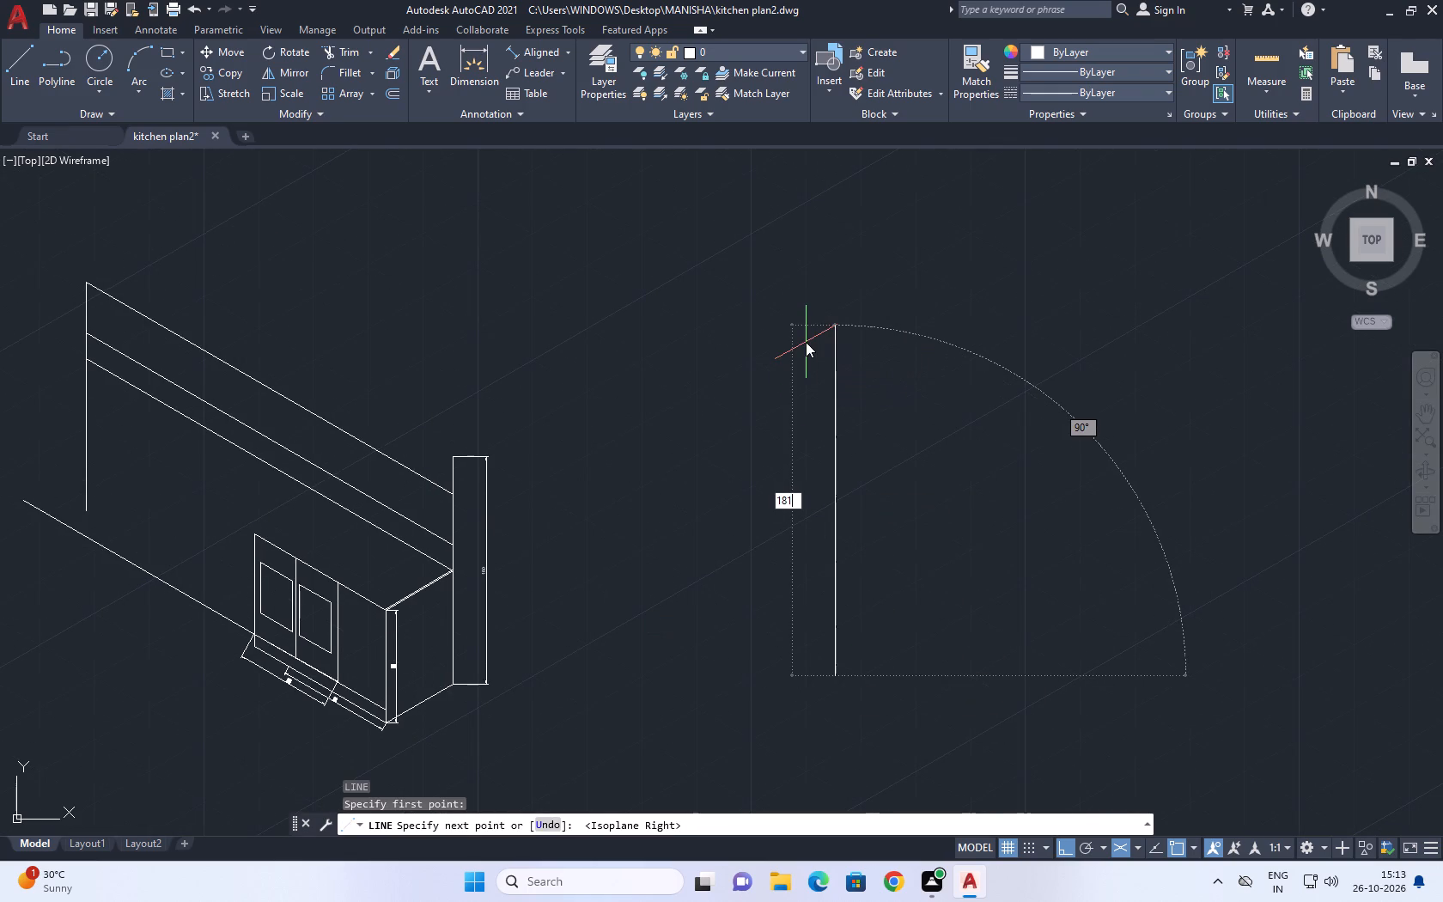
key("0")
key("BackSpace")
key("BackSpace")
key("0")
key("Return")
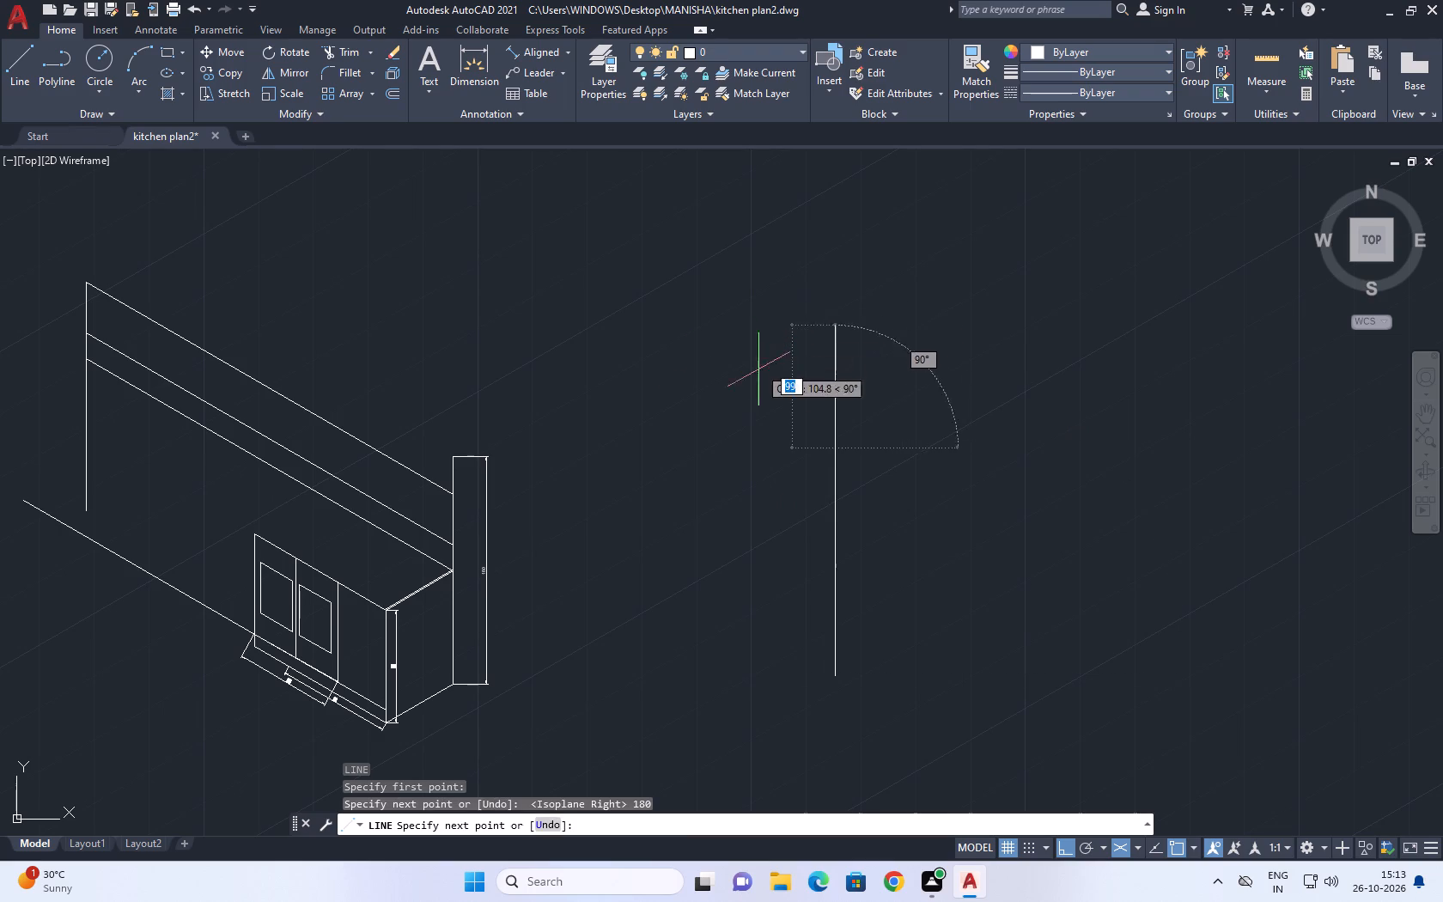
key("F5")
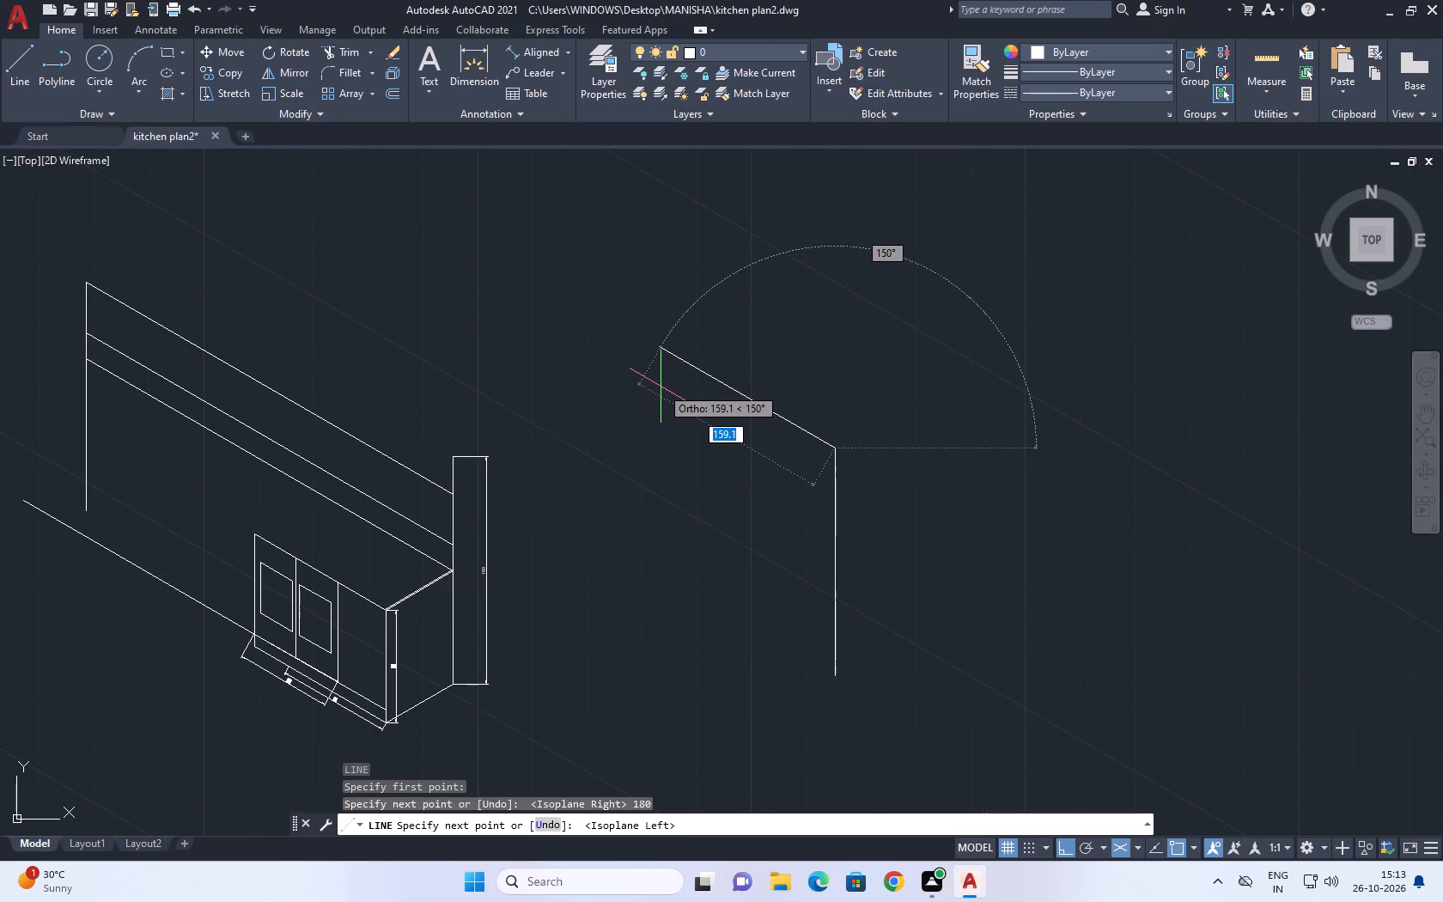
key("Escape")
Copy the 180 cm vertical line 30 cm forward along the isometric depth direction, using its top endpoint as base point.
middle_click_drag(777, 489, 803, 397)
left_click_drag(892, 425, 849, 430)
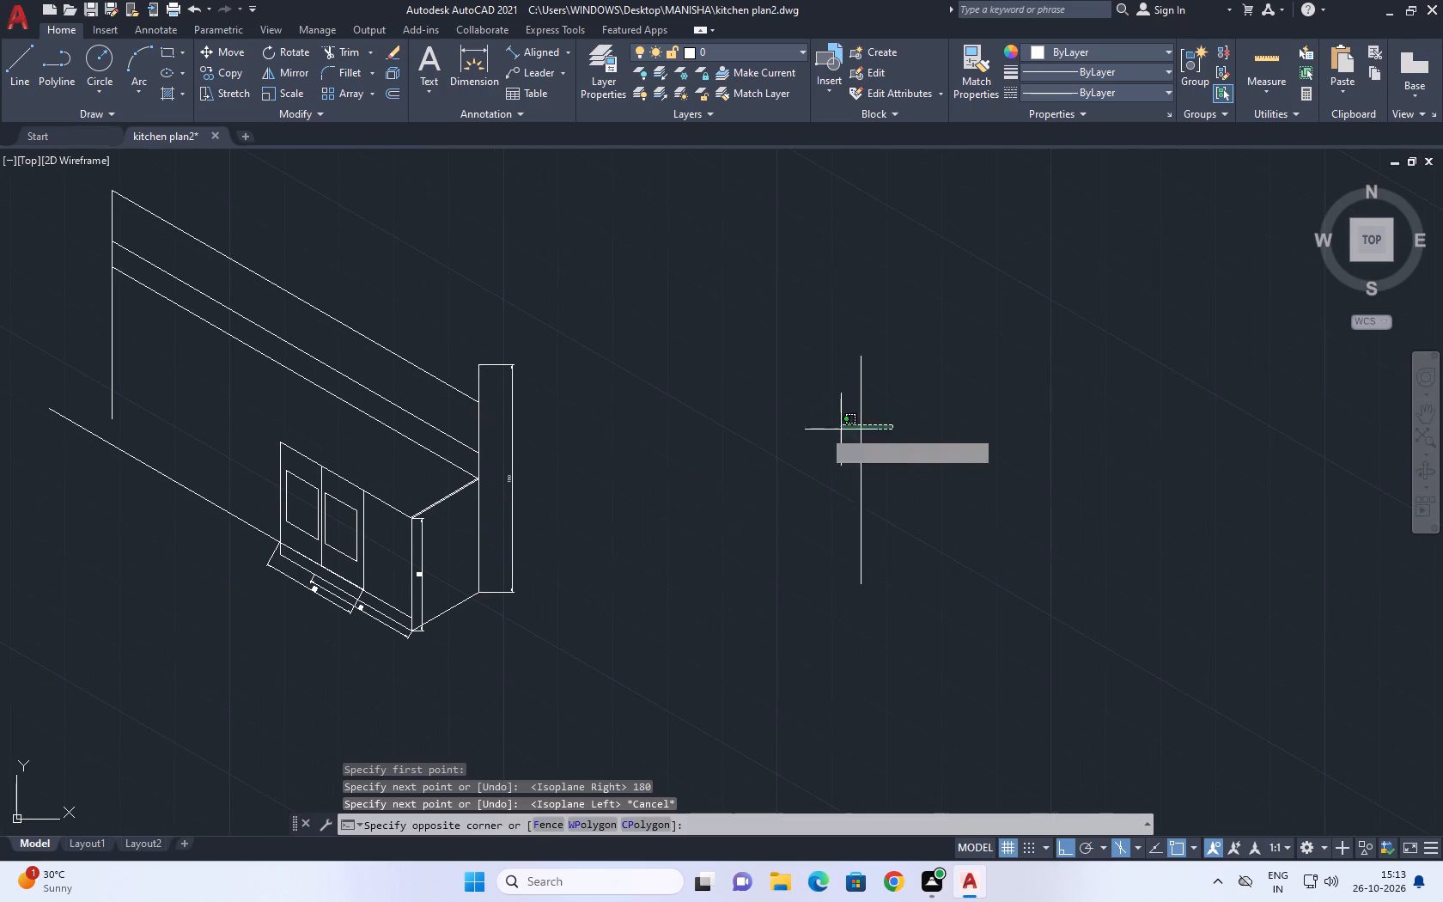
left_click(814, 429)
key("c")
type("o")
key("space")
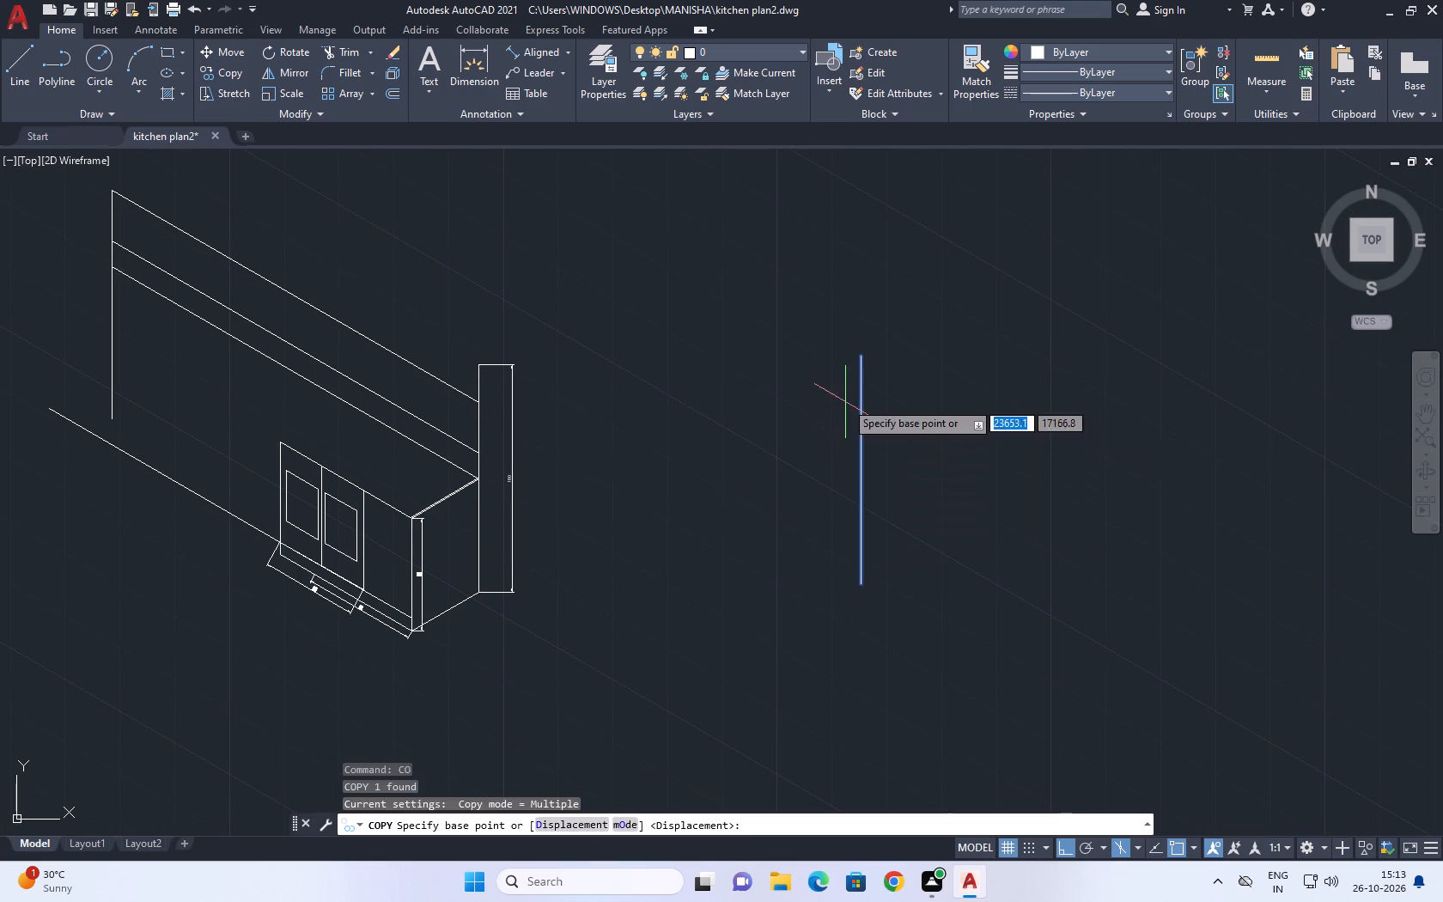
left_click(861, 354)
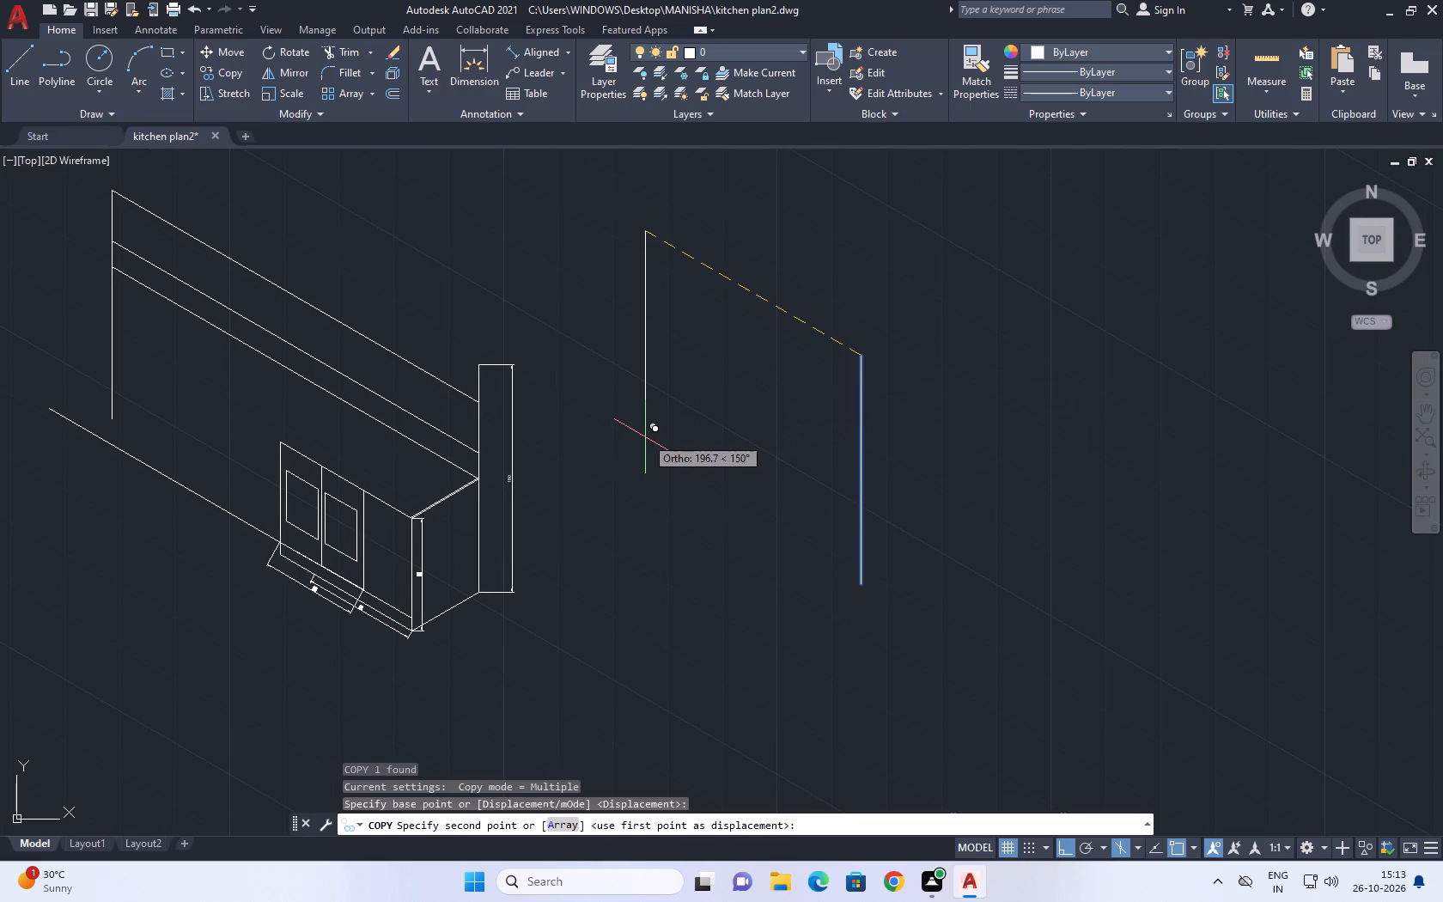
key("F5")
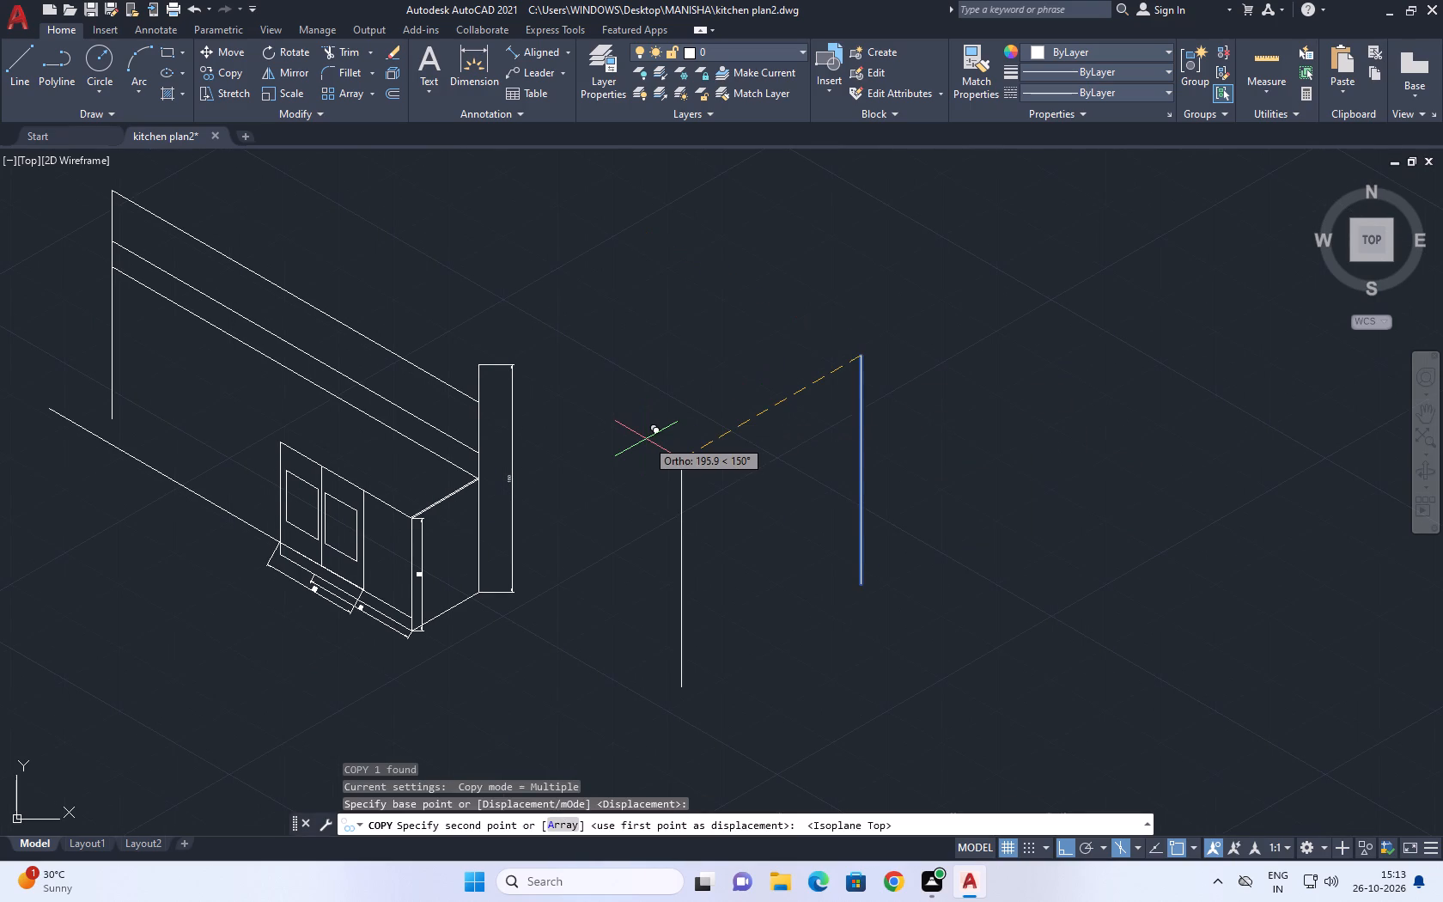
type("30")
key("Return")
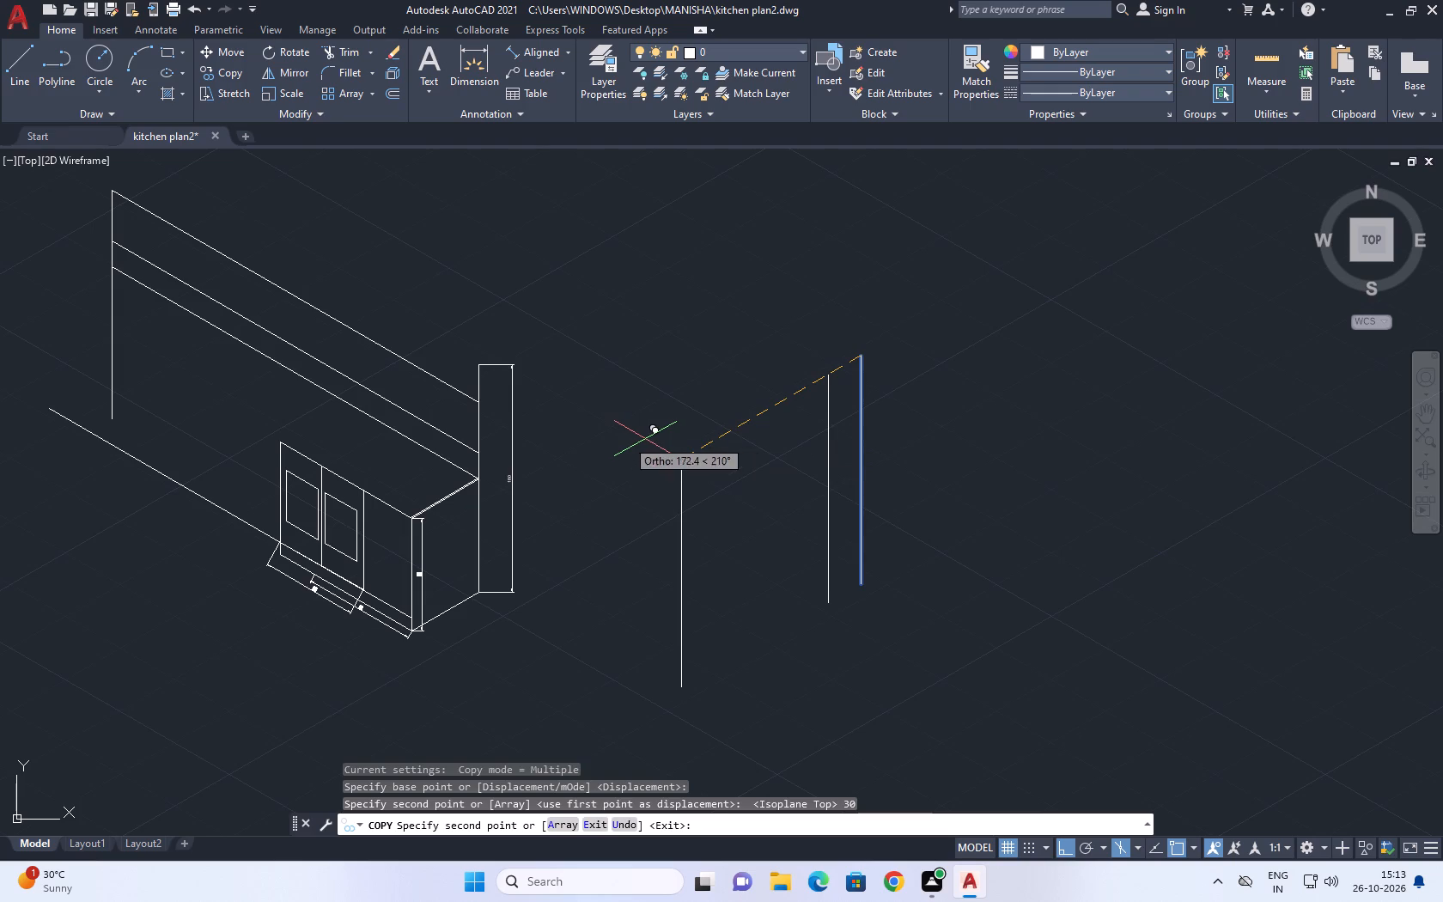
key("Escape")
Draw a 335 cm isometric line at 150° from the top of the copied vertical line, along the wall direction.
middle_click_drag(827, 491, 863, 565)
key("l")
key("space")
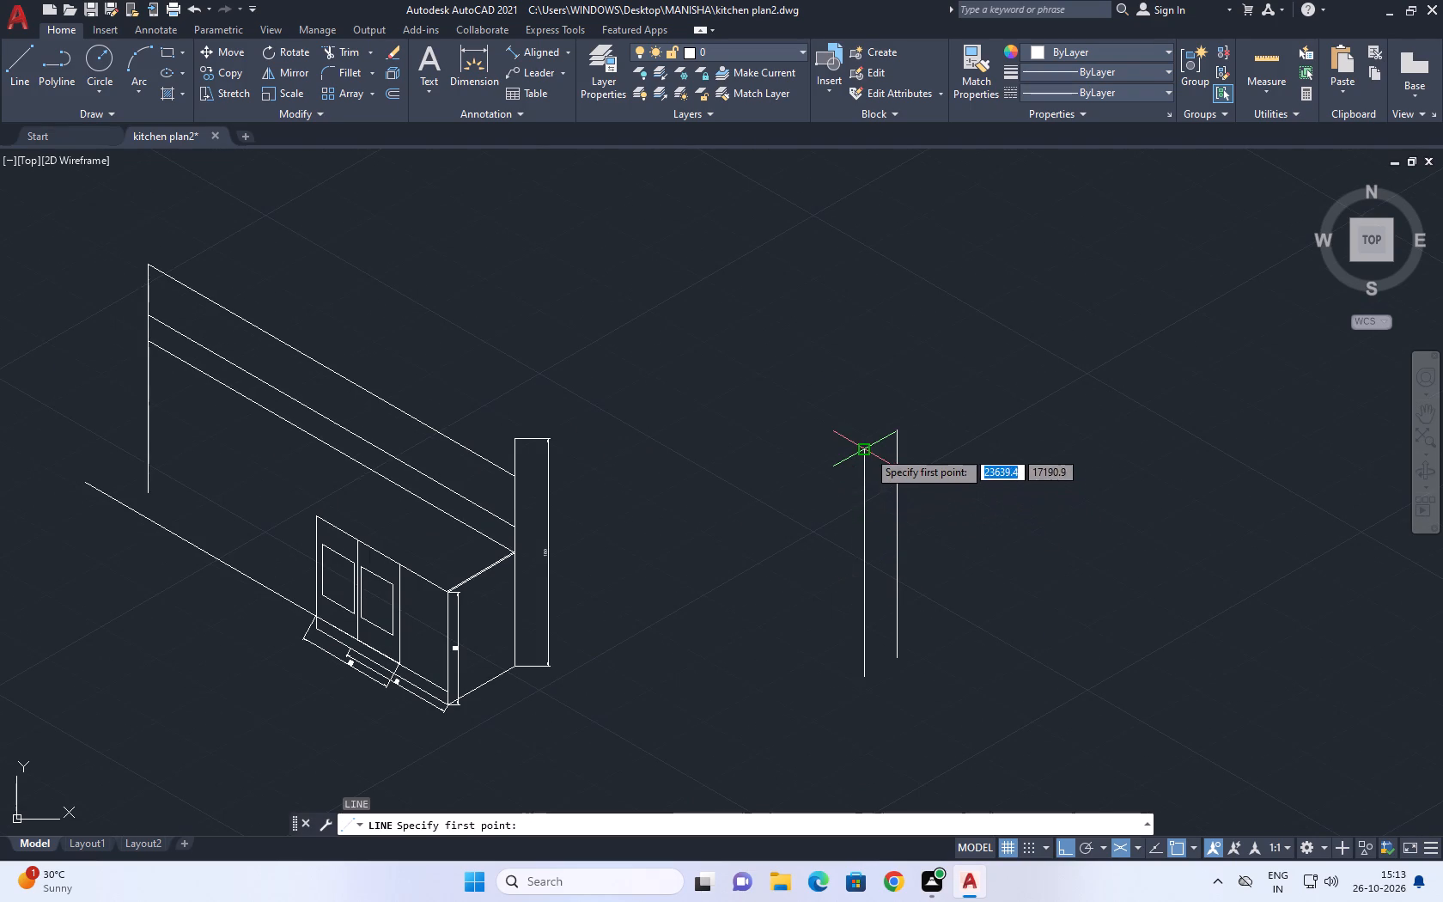
key("Escape")
type("l")
key("space")
left_click(868, 450)
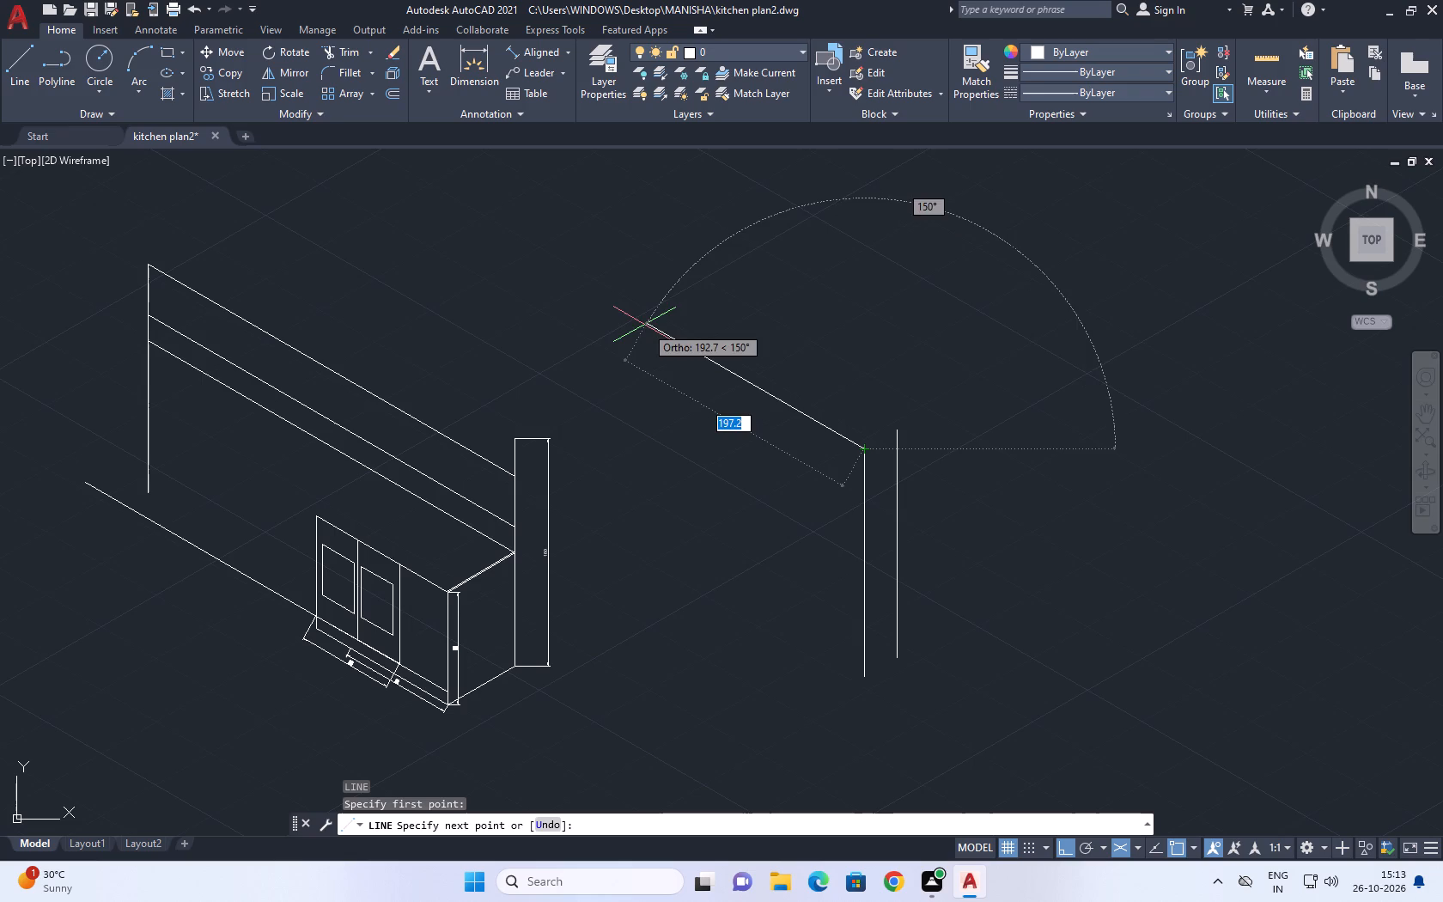
type("335")
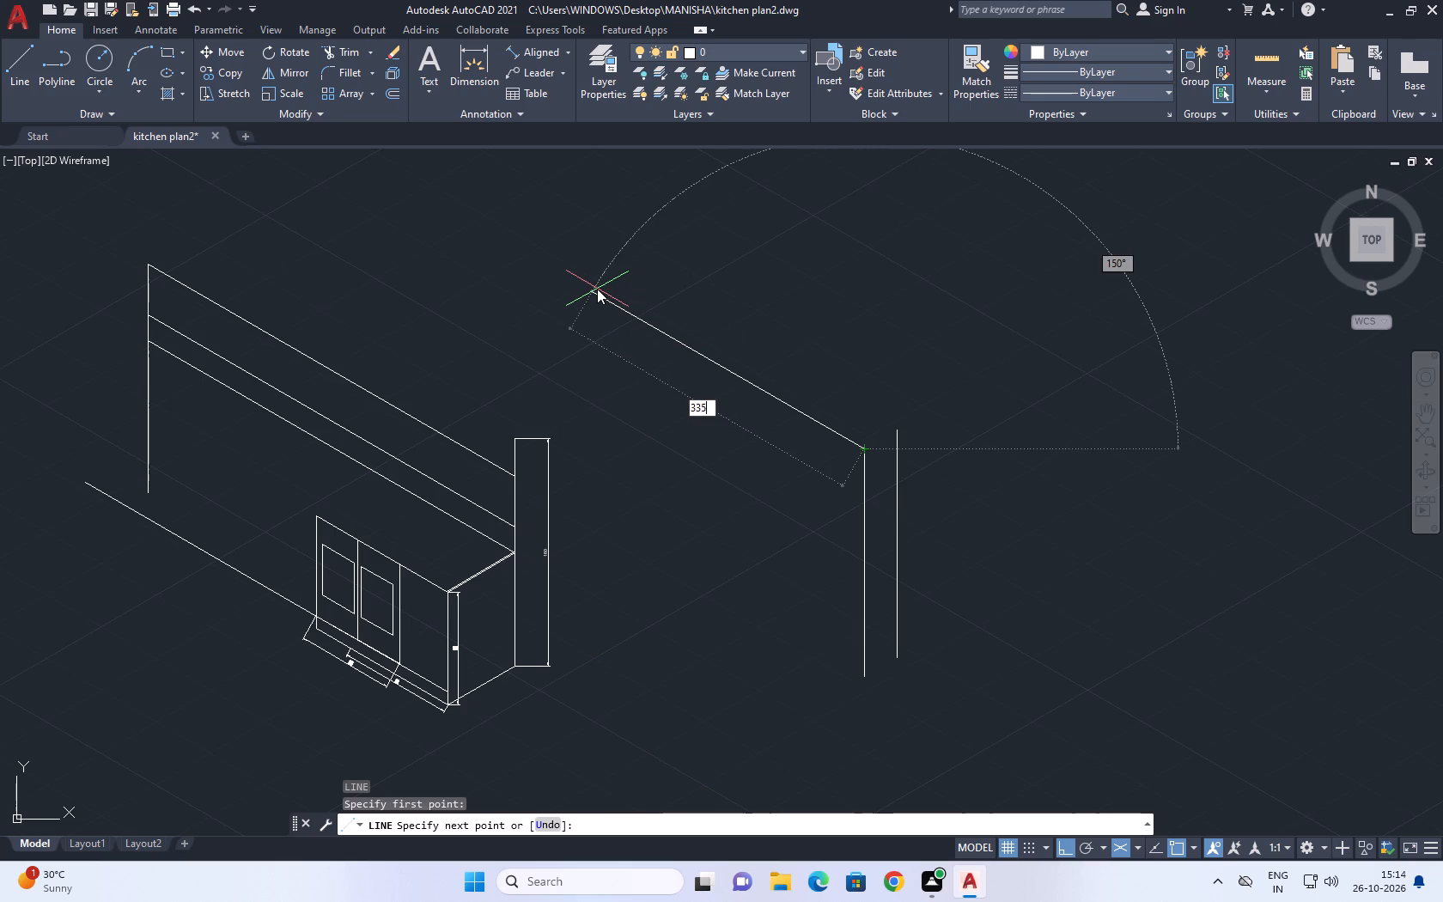
key("Return")
key("Escape")
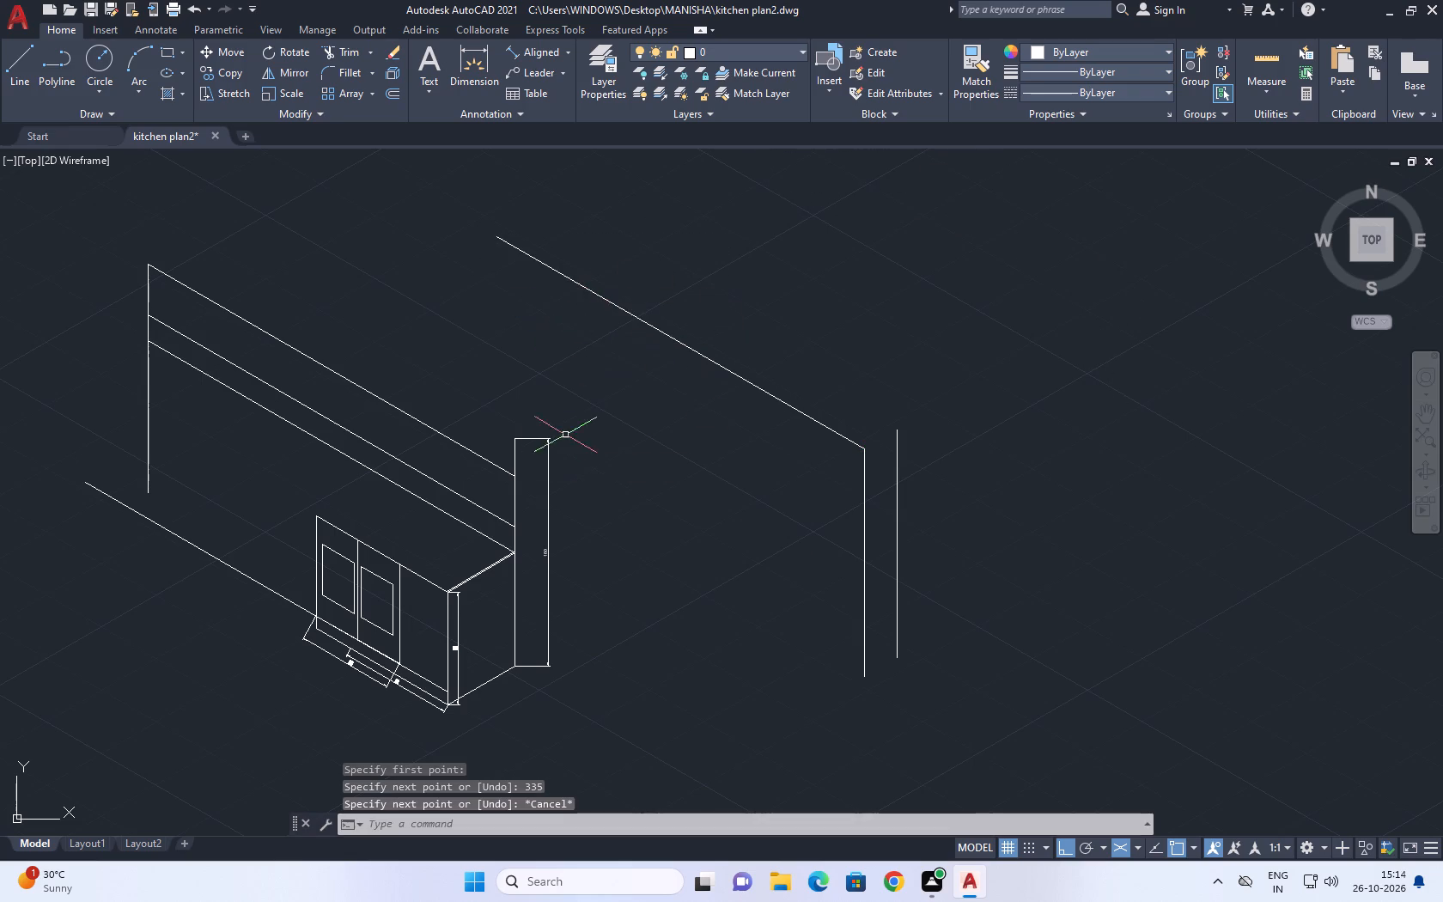
Join the tops of the two 180 cm vertical lines with an isometric depth line.
middle_click_drag(918, 581, 962, 521)
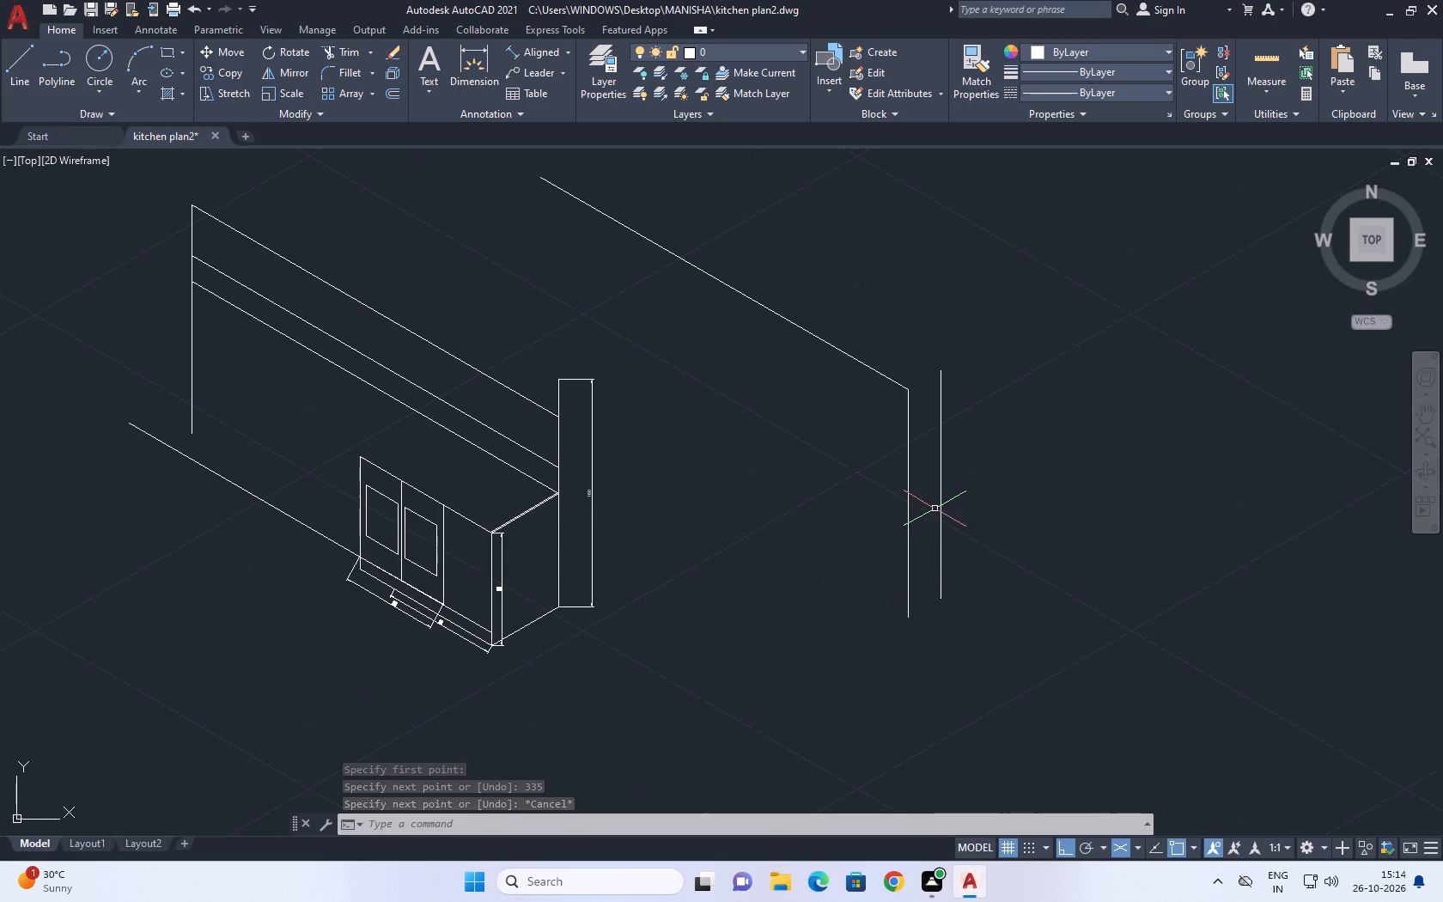
middle_click_drag(910, 528, 761, 618)
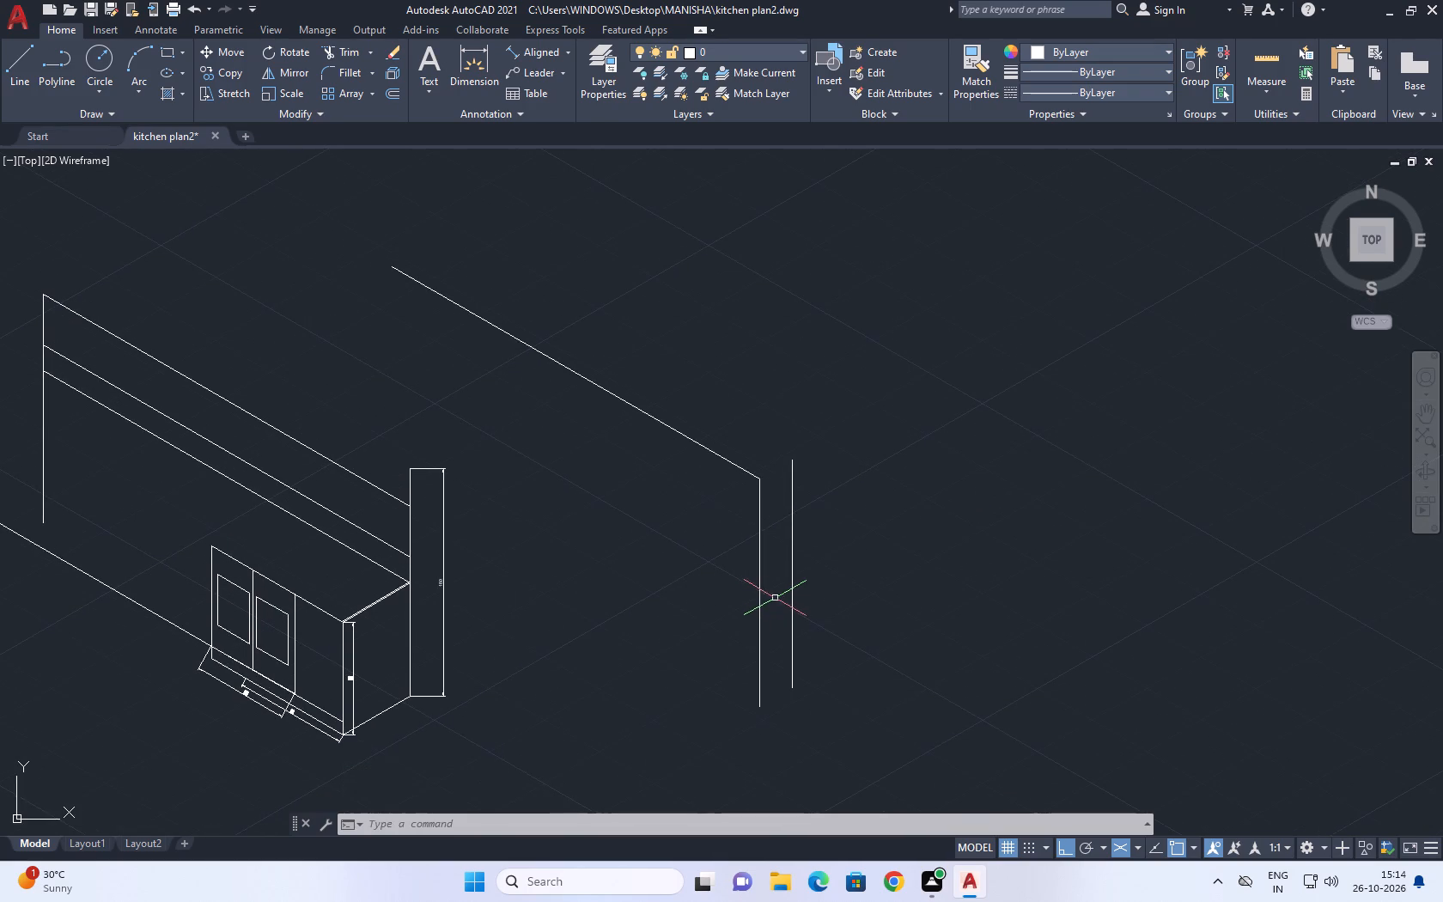
middle_click_drag(842, 594, 861, 615)
key("l")
key("space")
scroll(798, 504, "up", 3)
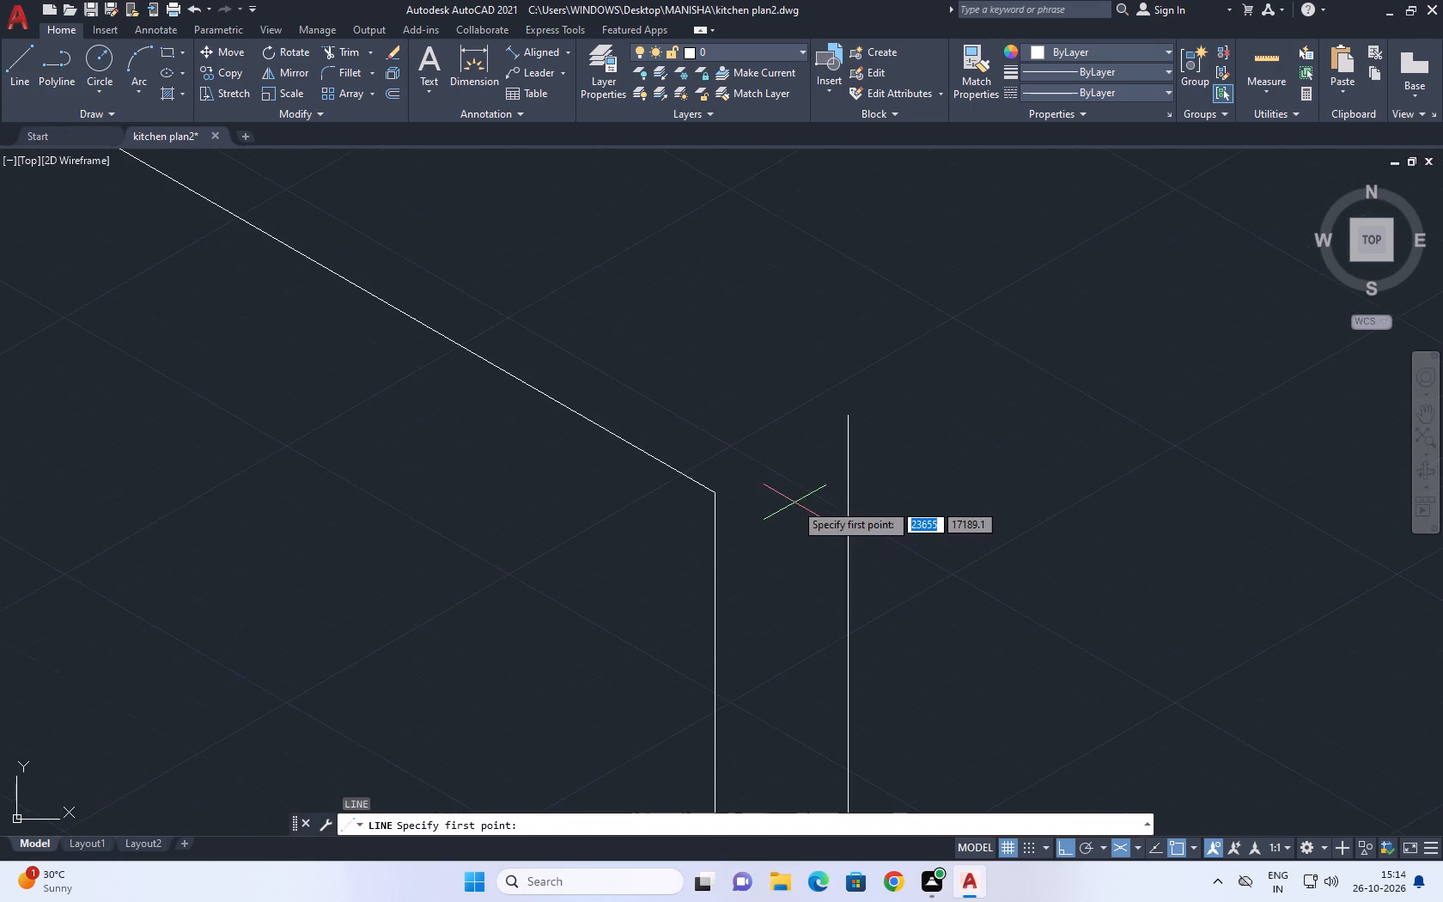
left_click(710, 492)
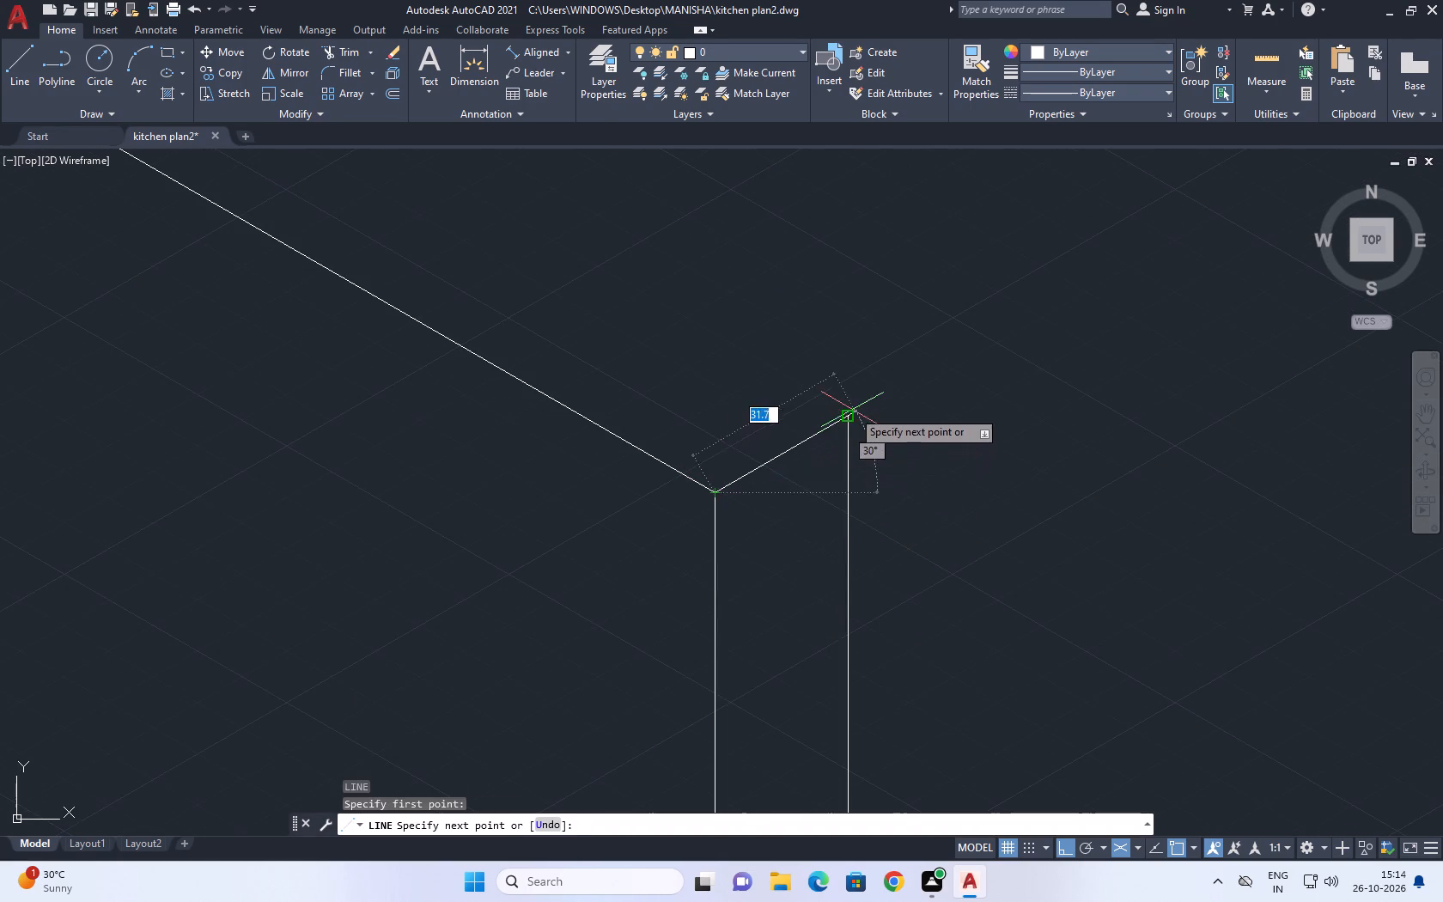
left_click(852, 410)
key("Escape")
Draw a line from the top of the original 180 cm vertical, parallel to the 335 cm line and reaching slightly beyond its far end.
scroll(867, 400, "down", 3)
middle_click_drag(868, 399, 874, 450)
key("space")
scroll(868, 456, "up", 2)
left_click(866, 457)
middle_click_drag(549, 253, 548, 262)
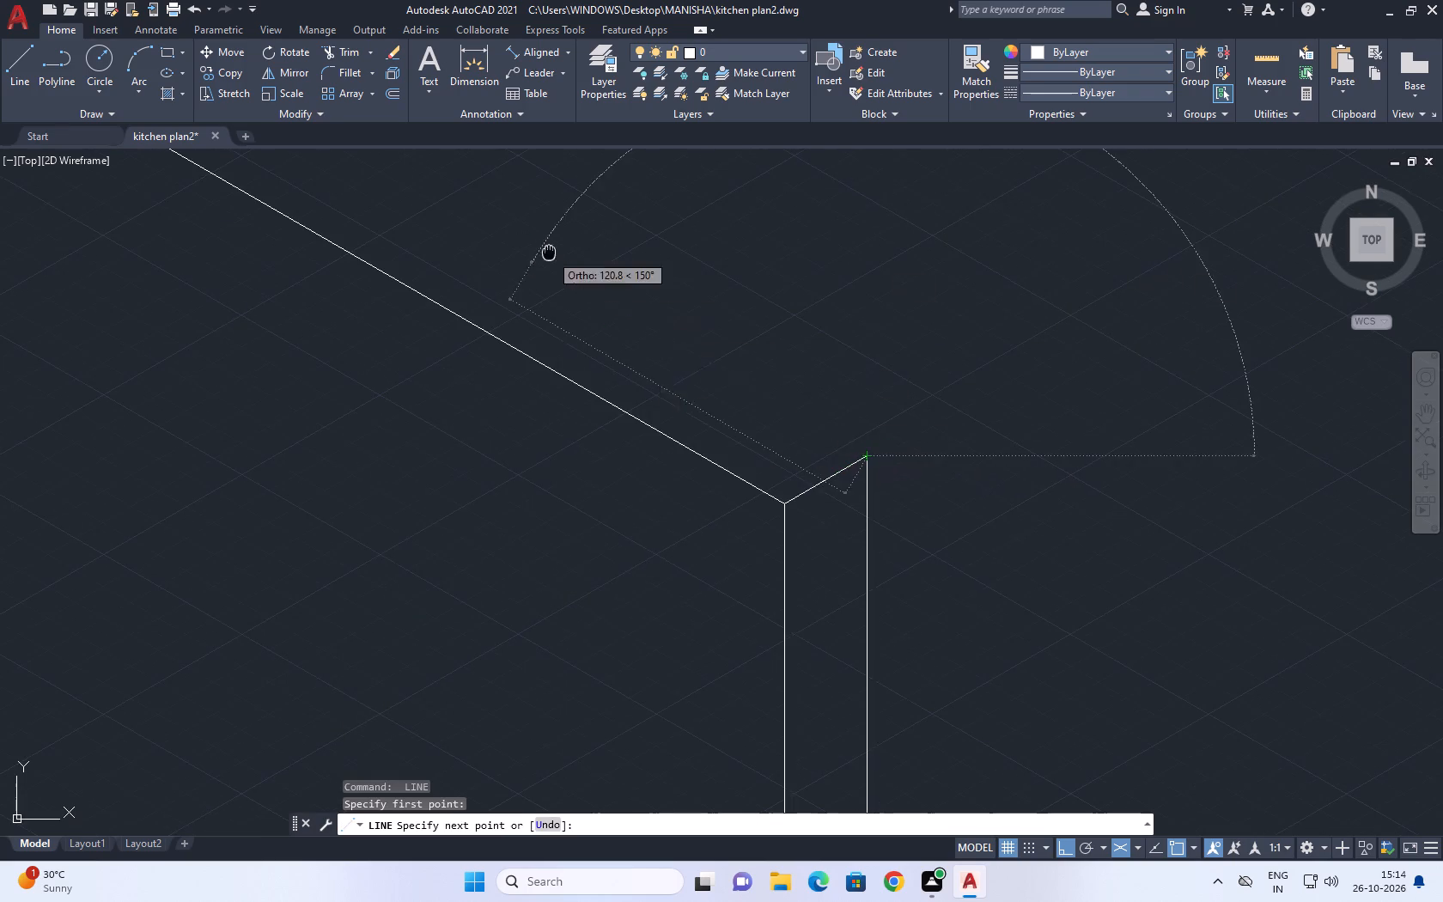
middle_click_drag(548, 262, 826, 523)
scroll(822, 522, "down", 5)
middle_click_drag(717, 413, 758, 534)
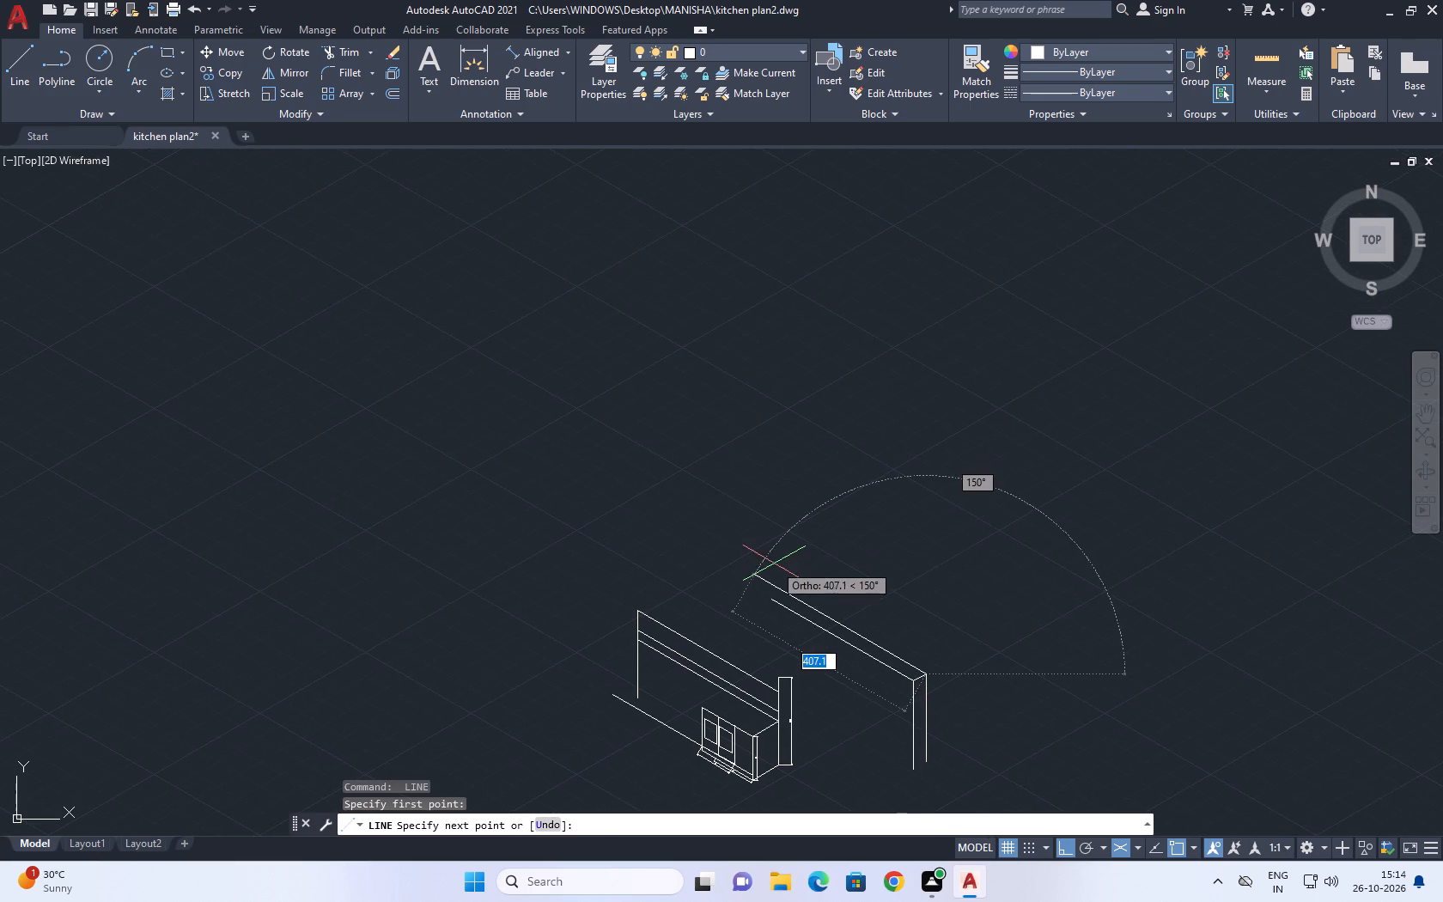
scroll(781, 601, "up", 3)
left_click(782, 558)
key("Escape")
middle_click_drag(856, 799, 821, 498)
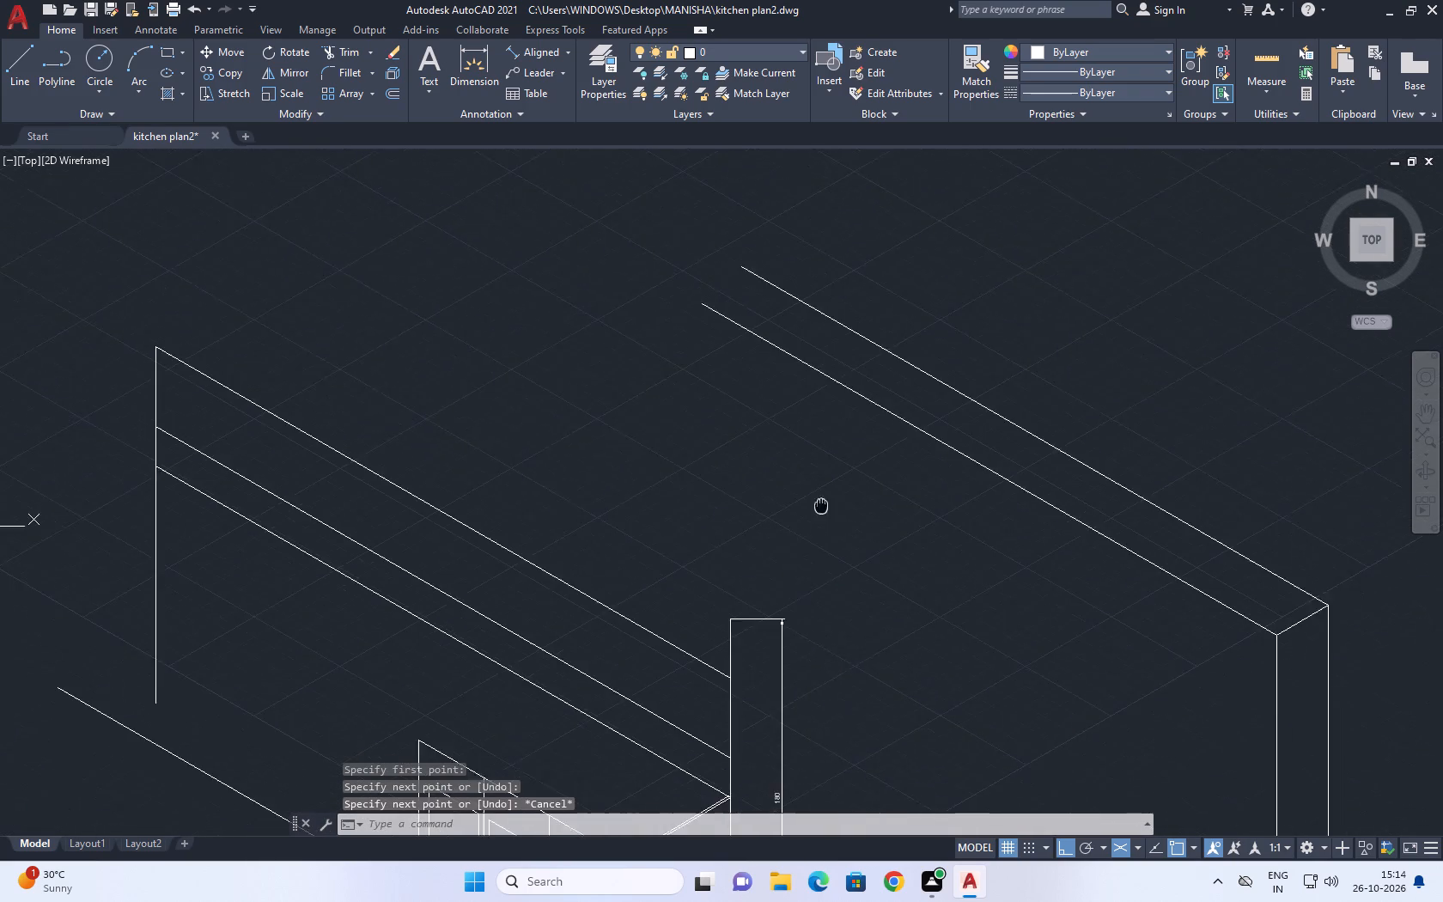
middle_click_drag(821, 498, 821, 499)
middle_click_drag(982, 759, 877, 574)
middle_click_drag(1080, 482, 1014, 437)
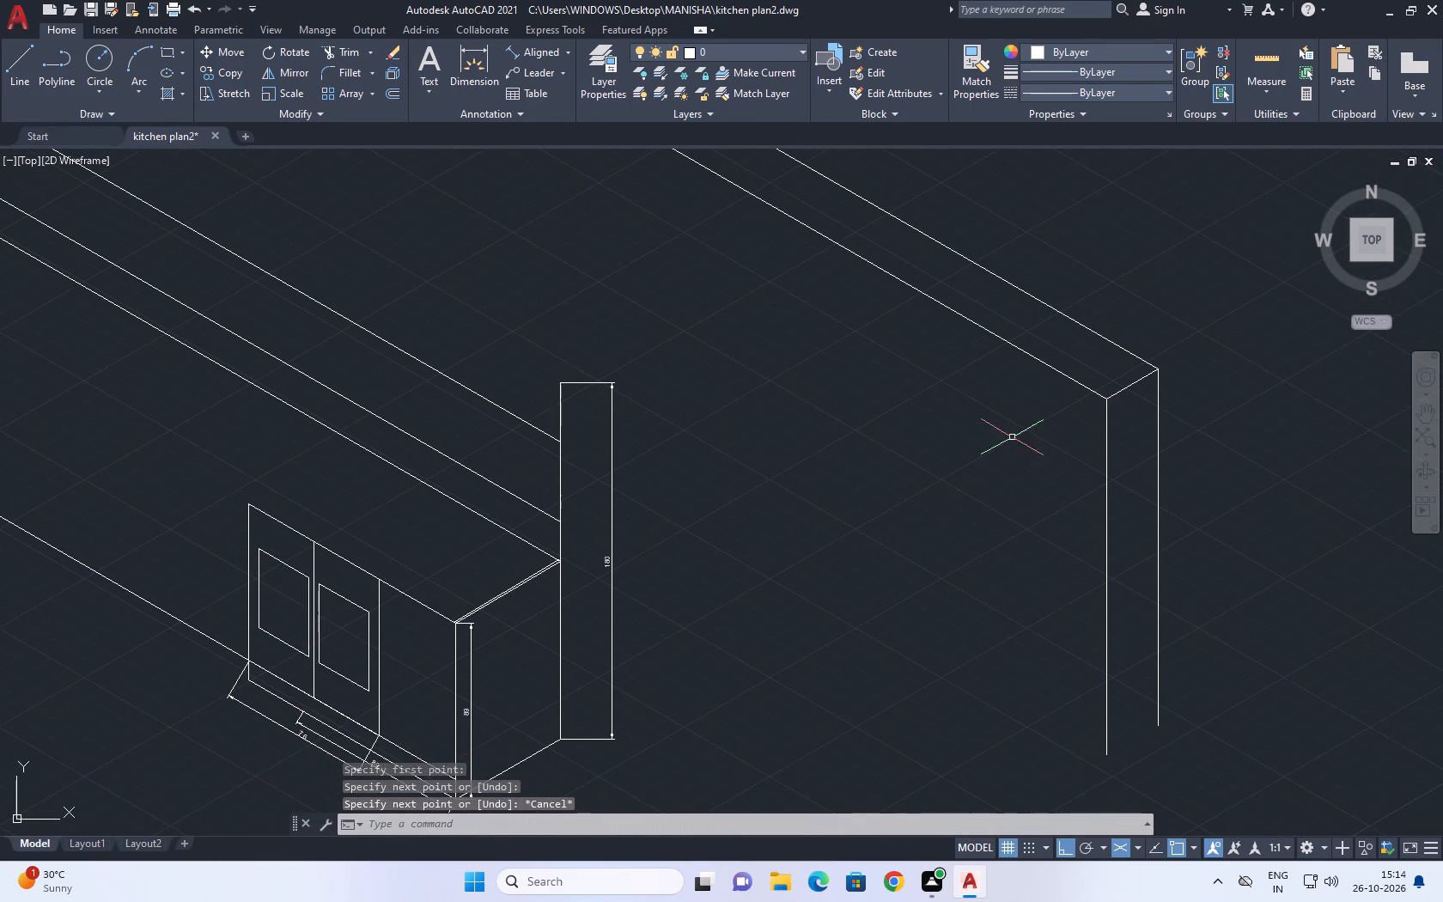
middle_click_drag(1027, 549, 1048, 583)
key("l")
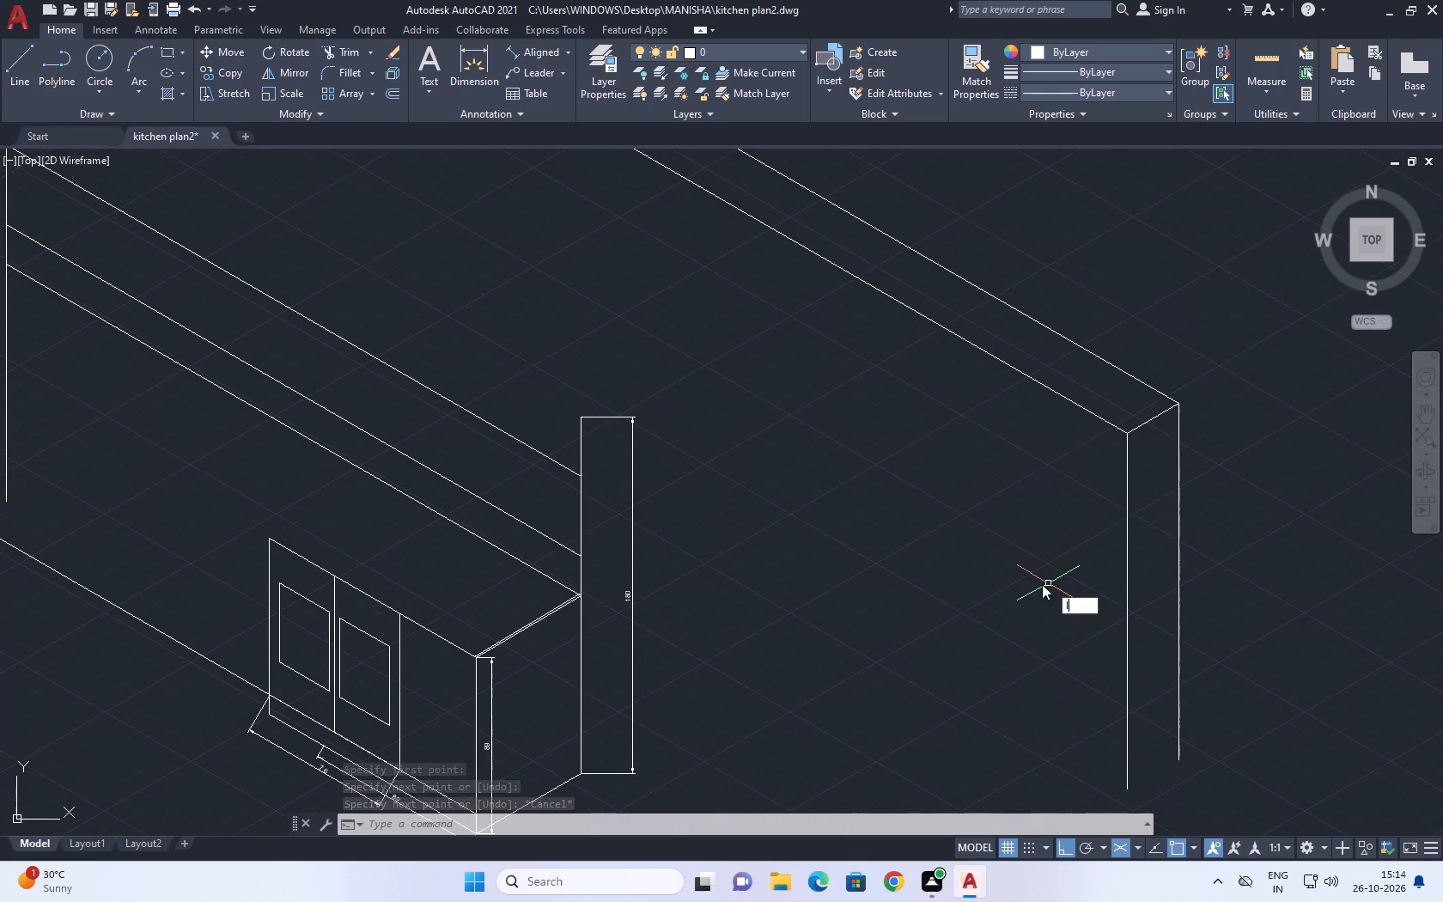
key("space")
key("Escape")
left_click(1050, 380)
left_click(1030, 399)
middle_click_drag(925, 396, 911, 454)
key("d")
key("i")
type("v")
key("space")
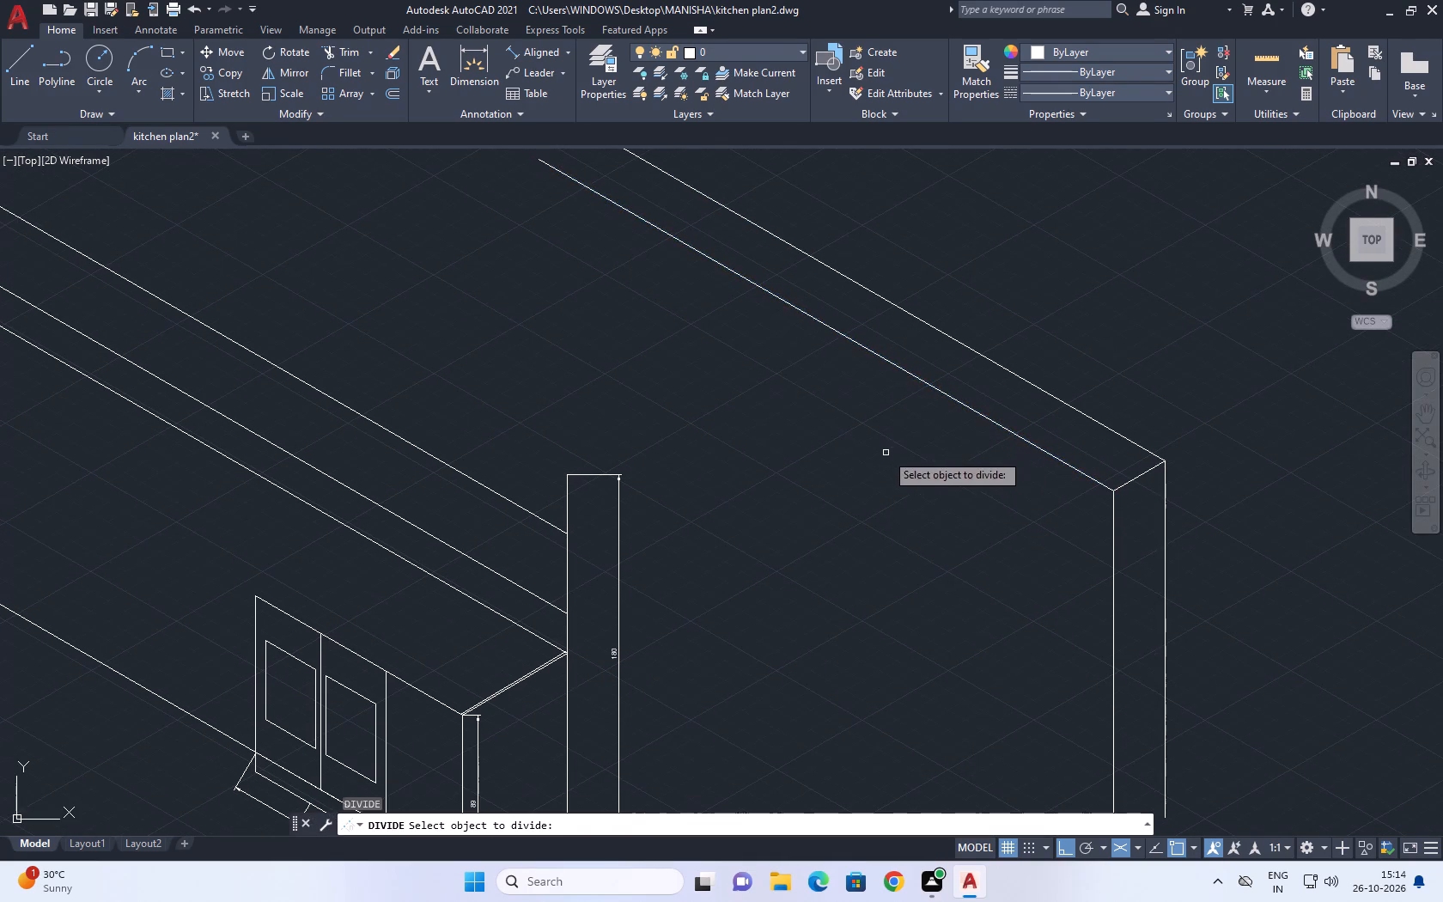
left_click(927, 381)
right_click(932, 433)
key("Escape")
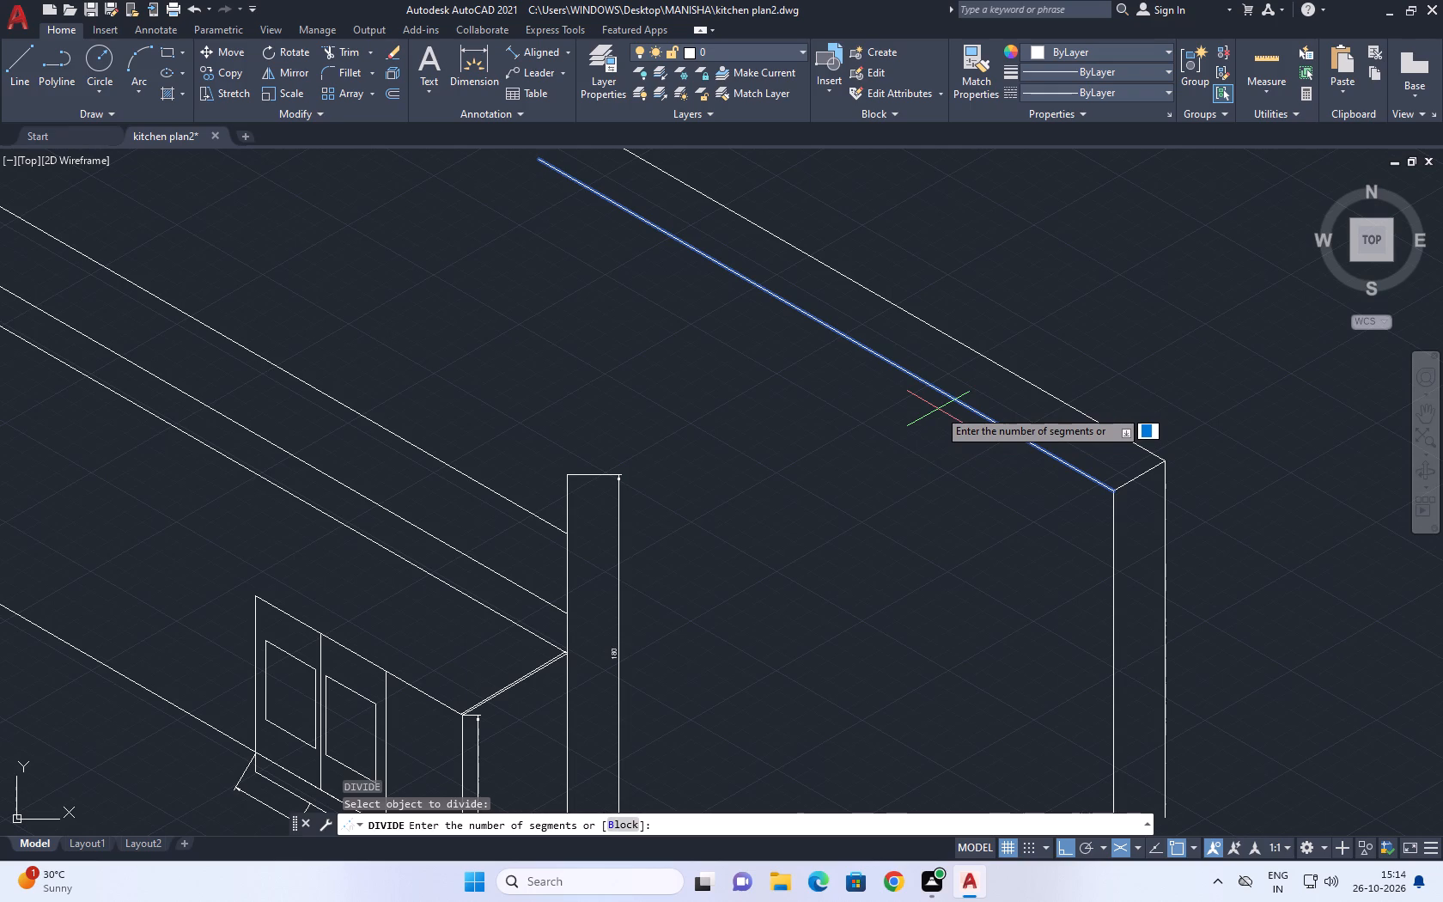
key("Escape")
Draw a 70 cm vertical line downward from the far end of the front 335 cm top edge.
scroll(897, 386, "down", 3)
scroll(805, 341, "up", 2)
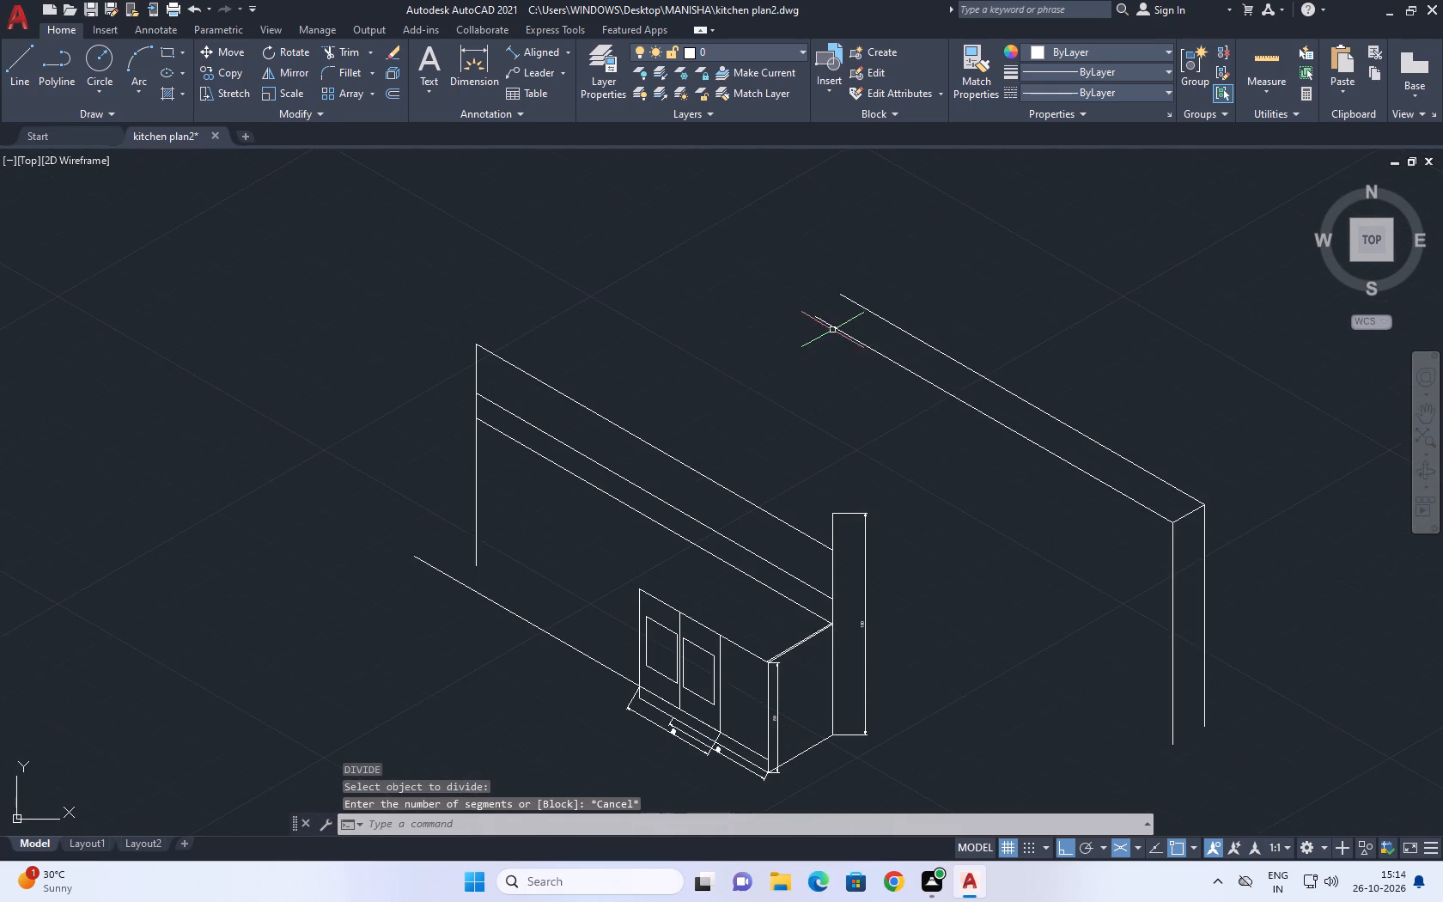
middle_click_drag(834, 326, 797, 381)
key("l")
key("space")
scroll(798, 385, "up", 3)
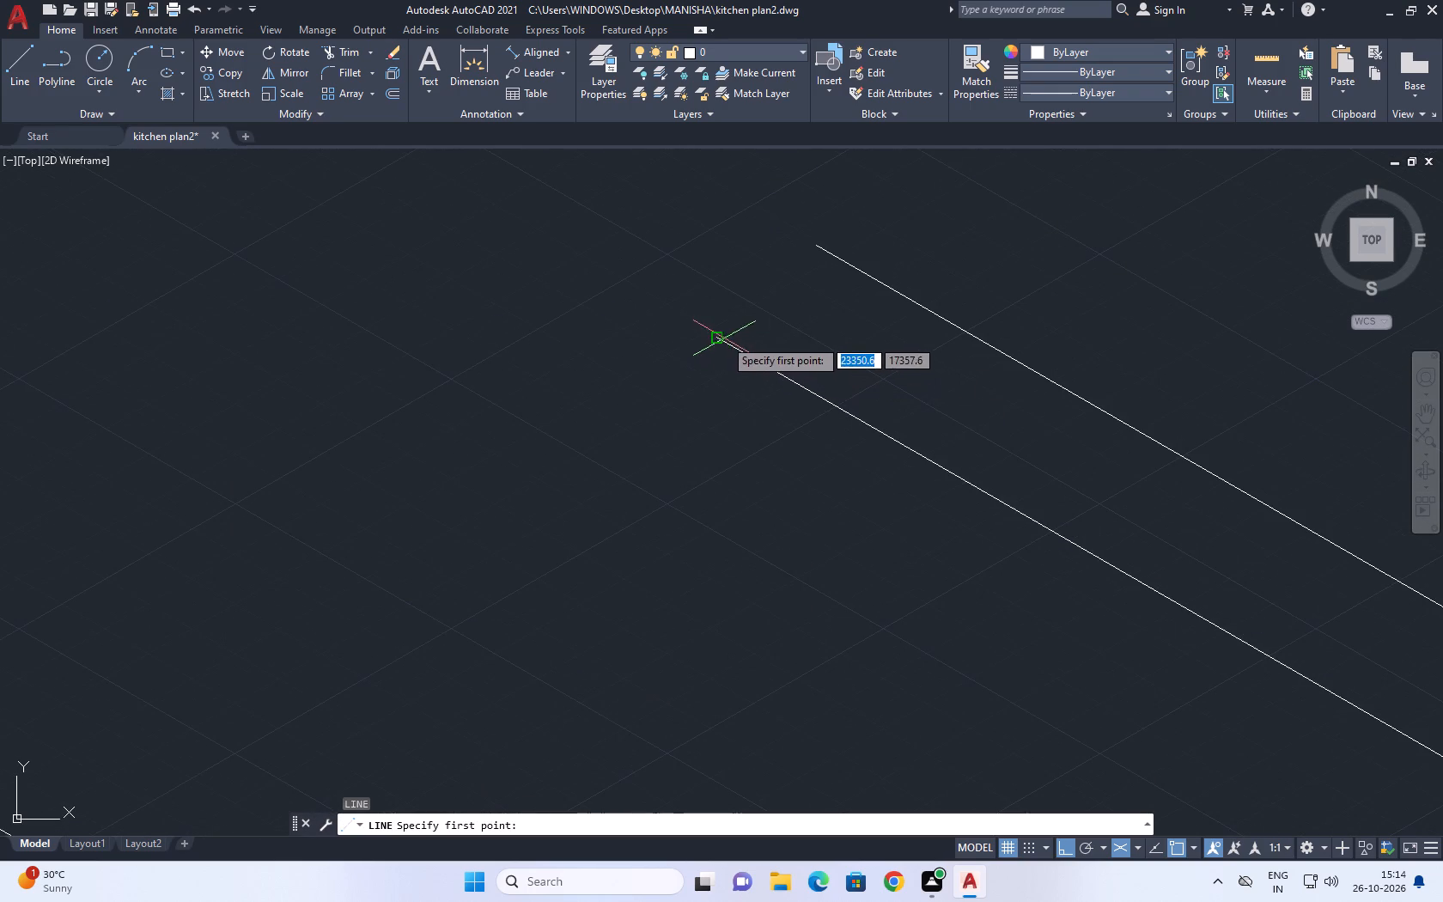
left_click(714, 334)
key("F5")
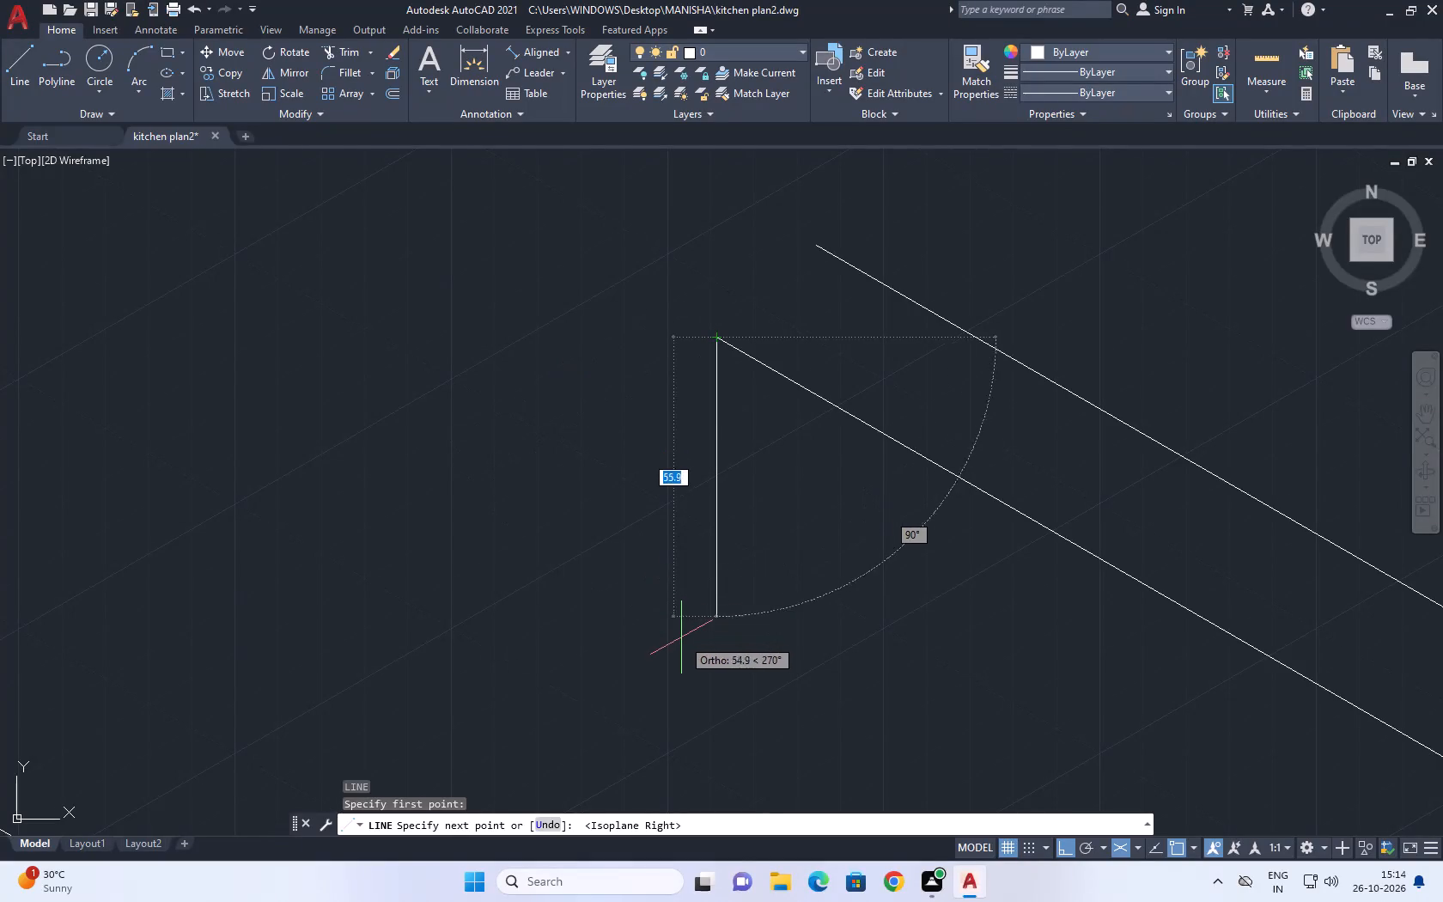
type("70")
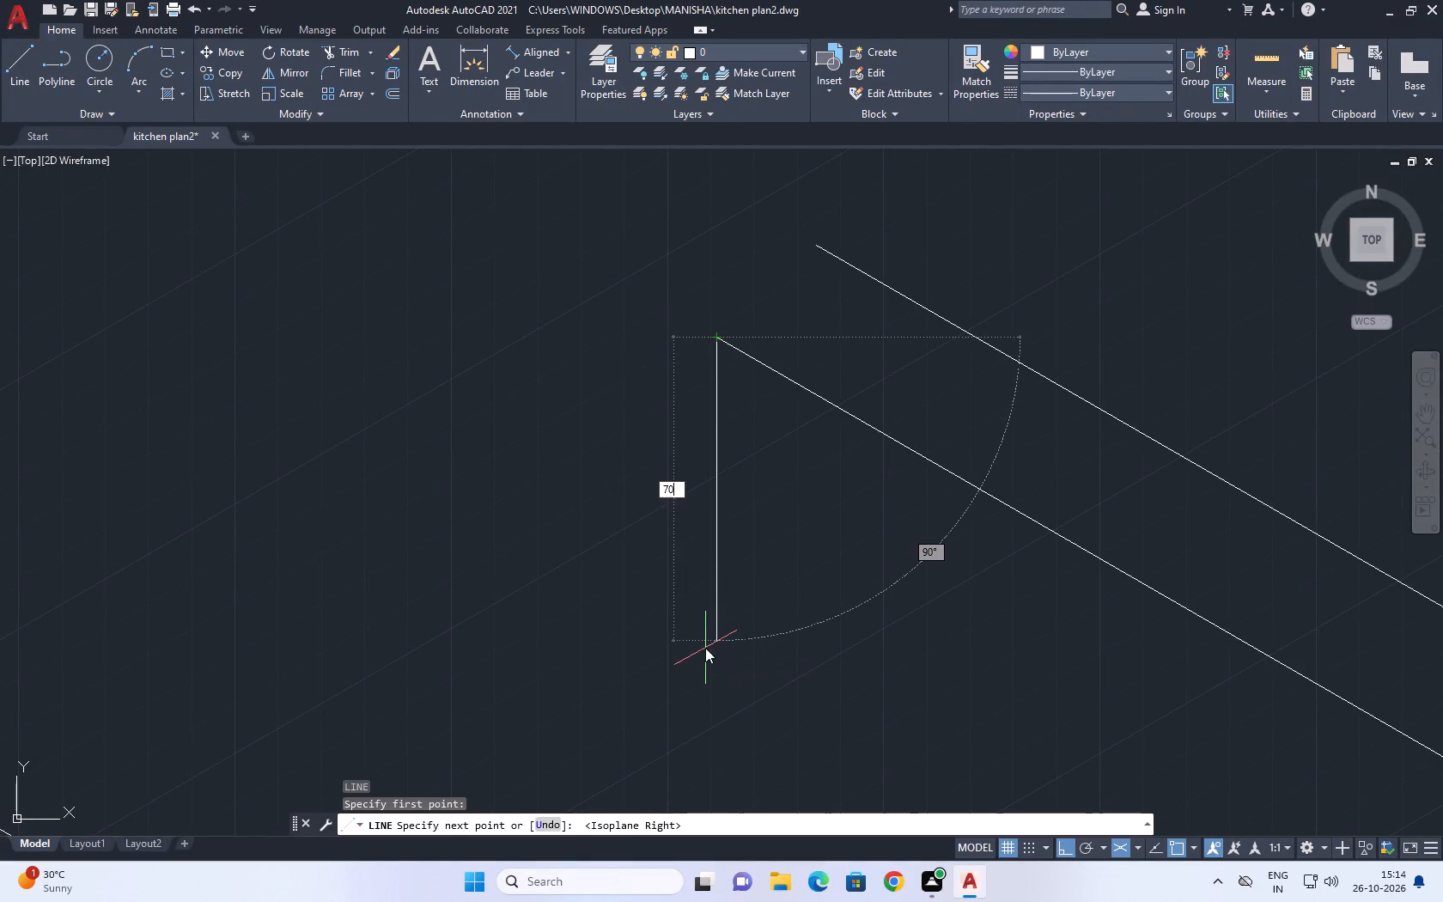
key("Return")
Continue from the 70 cm line's lower end, drawing parallel to the 335 cm edge and past both near vertical lines.
scroll(759, 612, "down", 4)
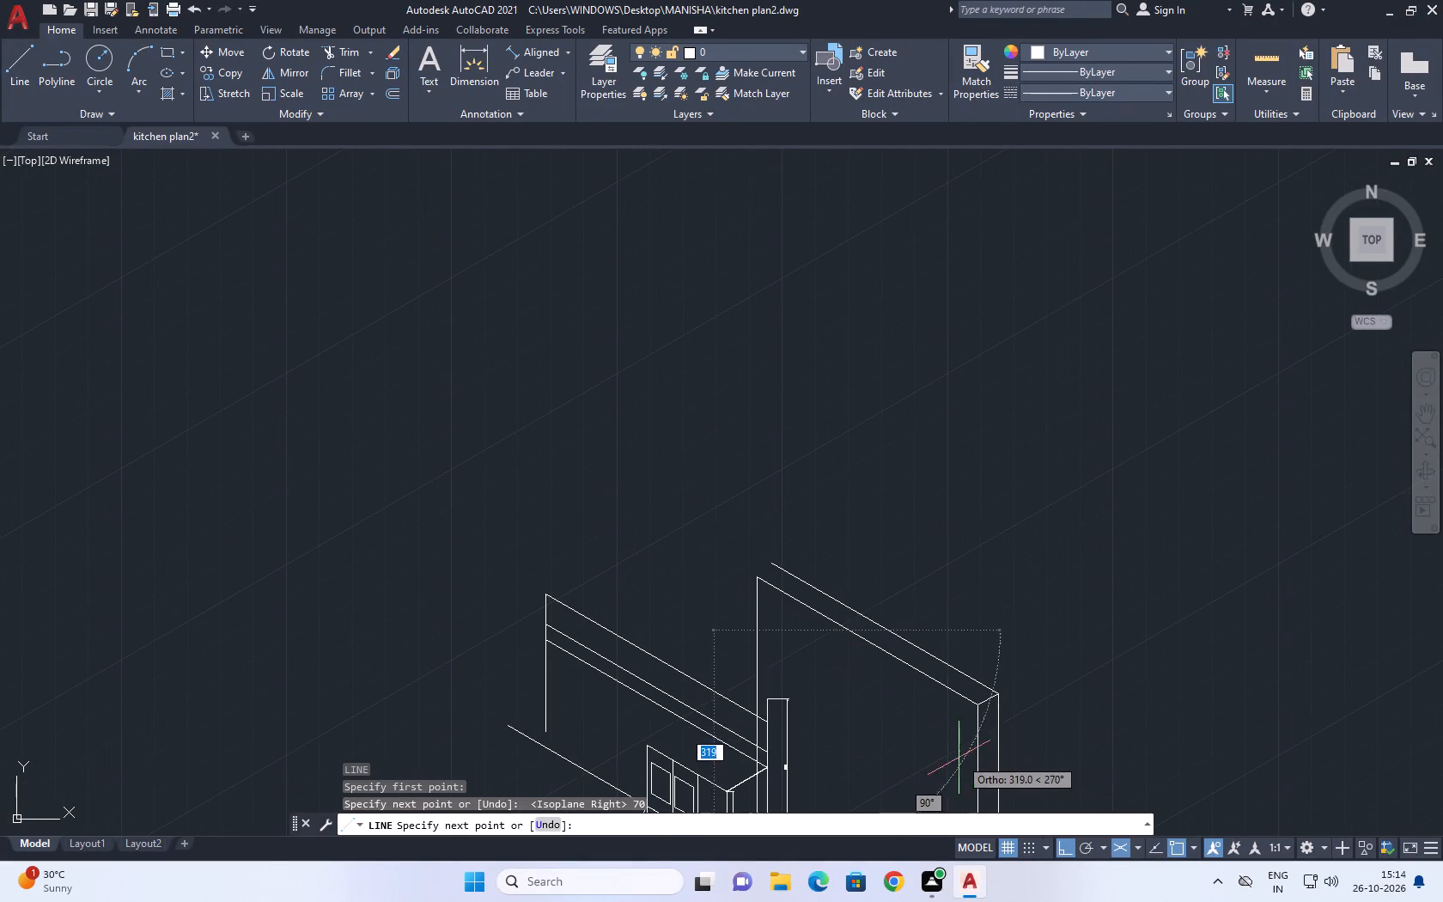
scroll(965, 755, "up", 2)
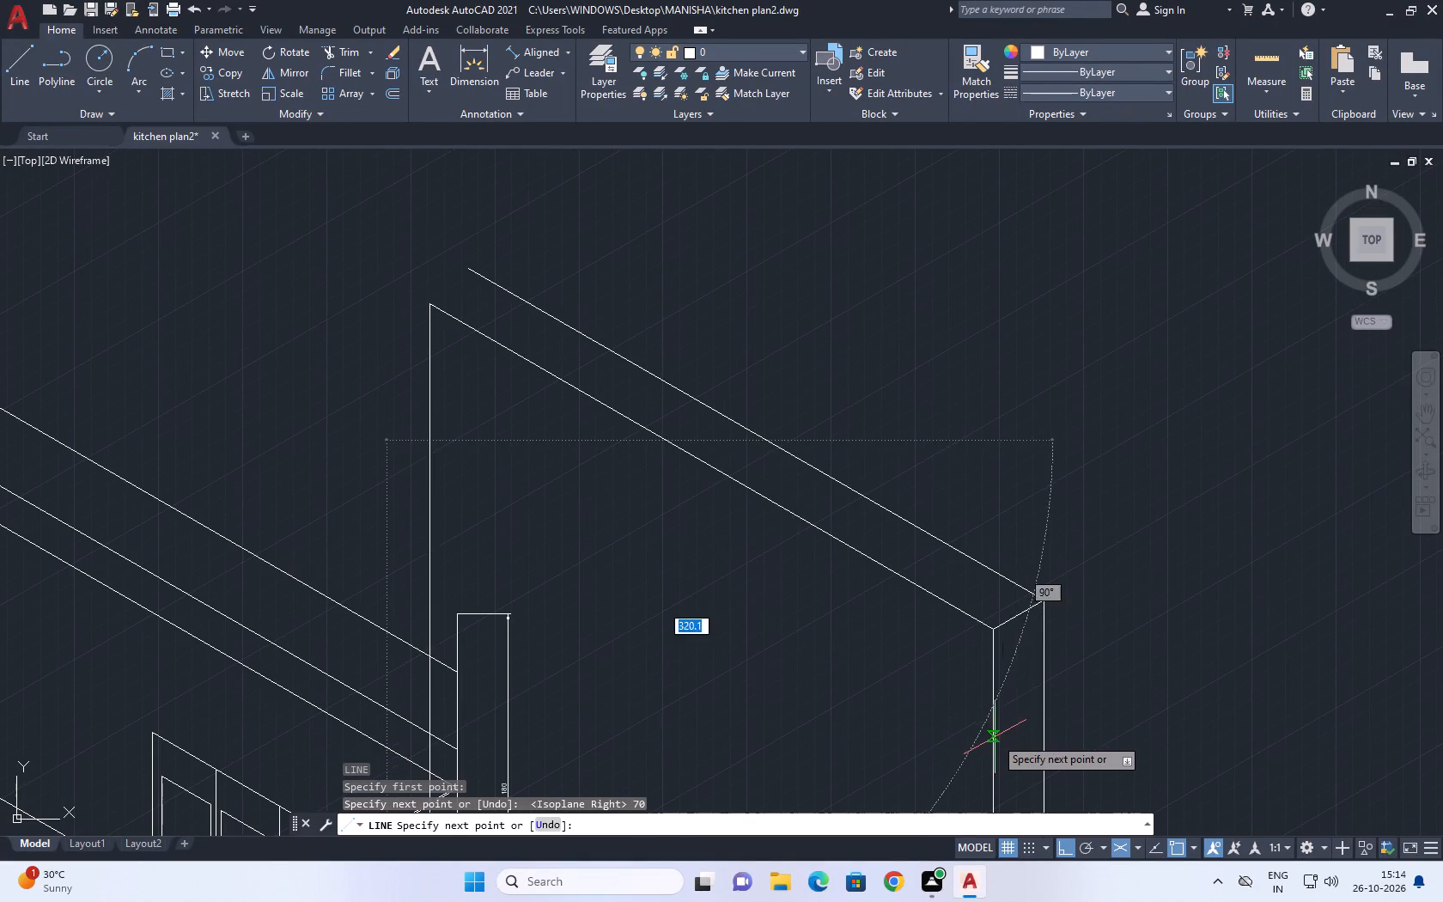
key("F5")
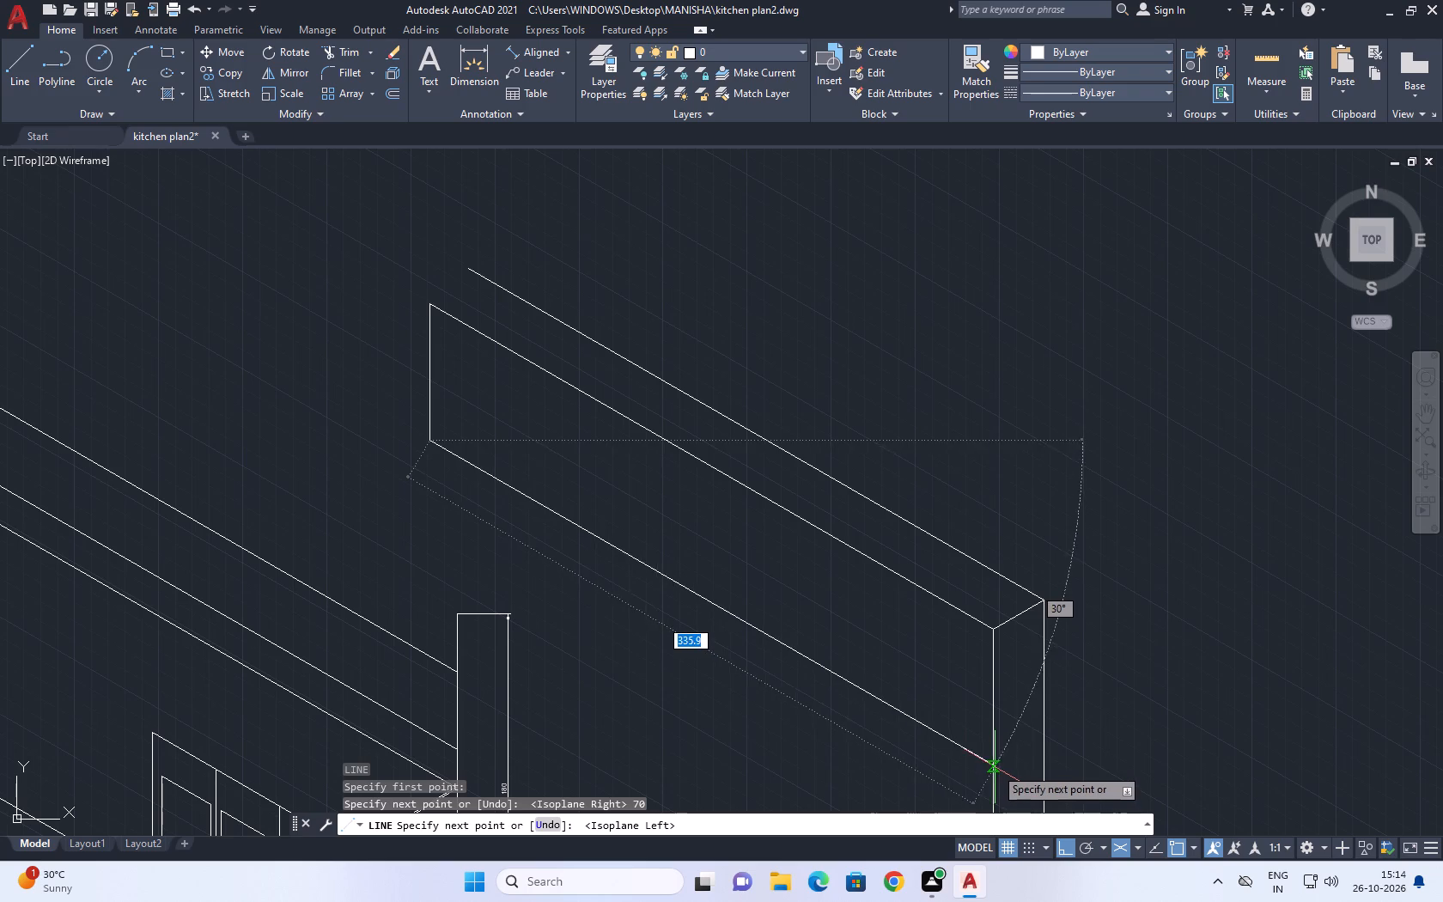
middle_click_drag(990, 758, 831, 591)
left_click(991, 714)
key("Escape")
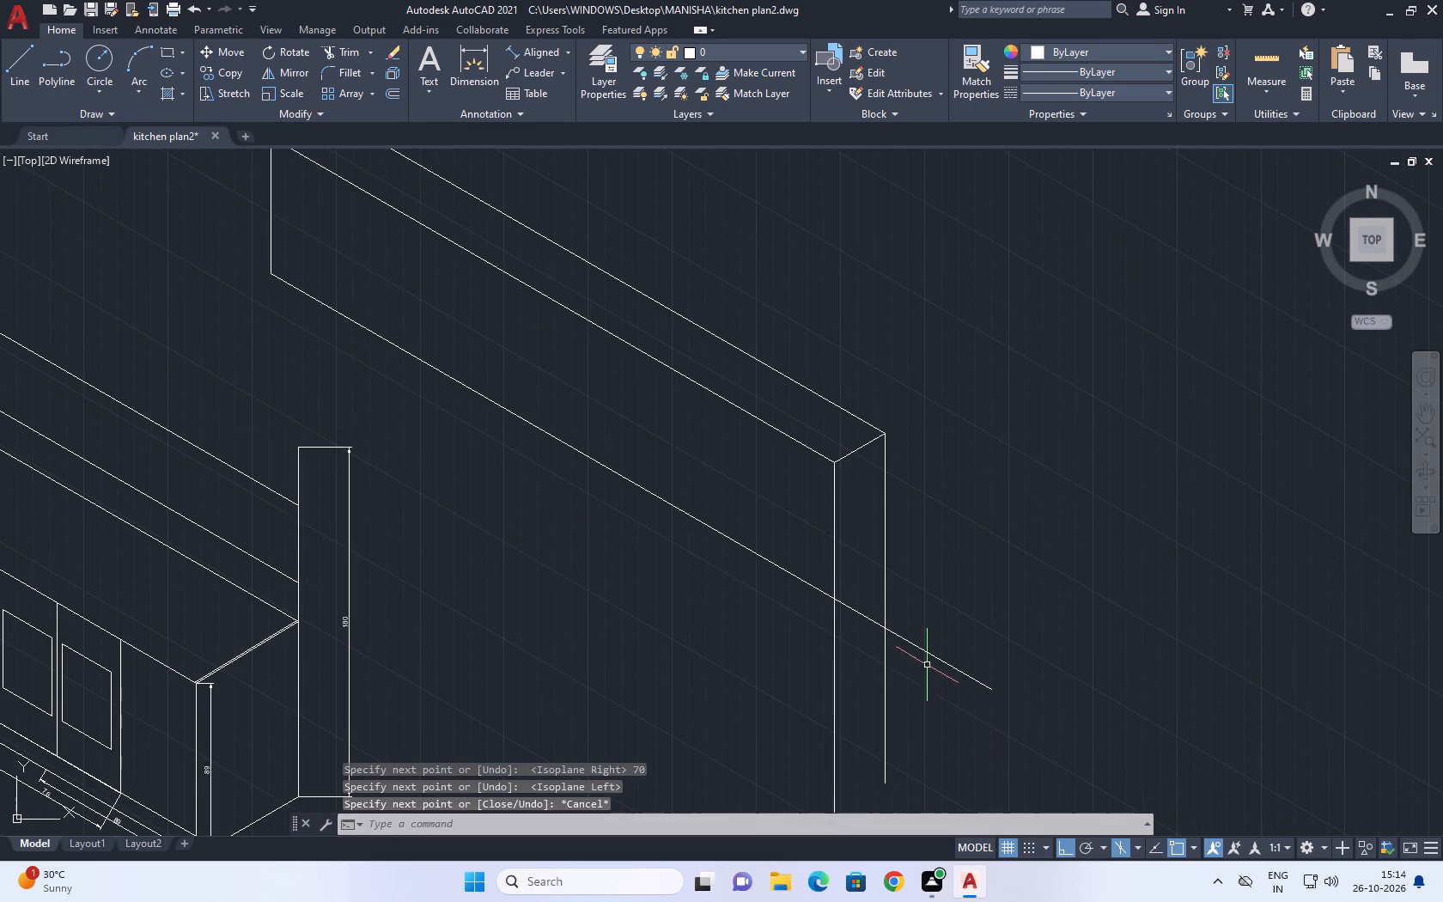
Shorten the overshooting lower edge line by stretching its near end back to the front vertical line.
scroll(966, 662, "up", 1)
left_click_drag(1008, 681, 997, 692)
left_click(959, 718)
left_click(1003, 709)
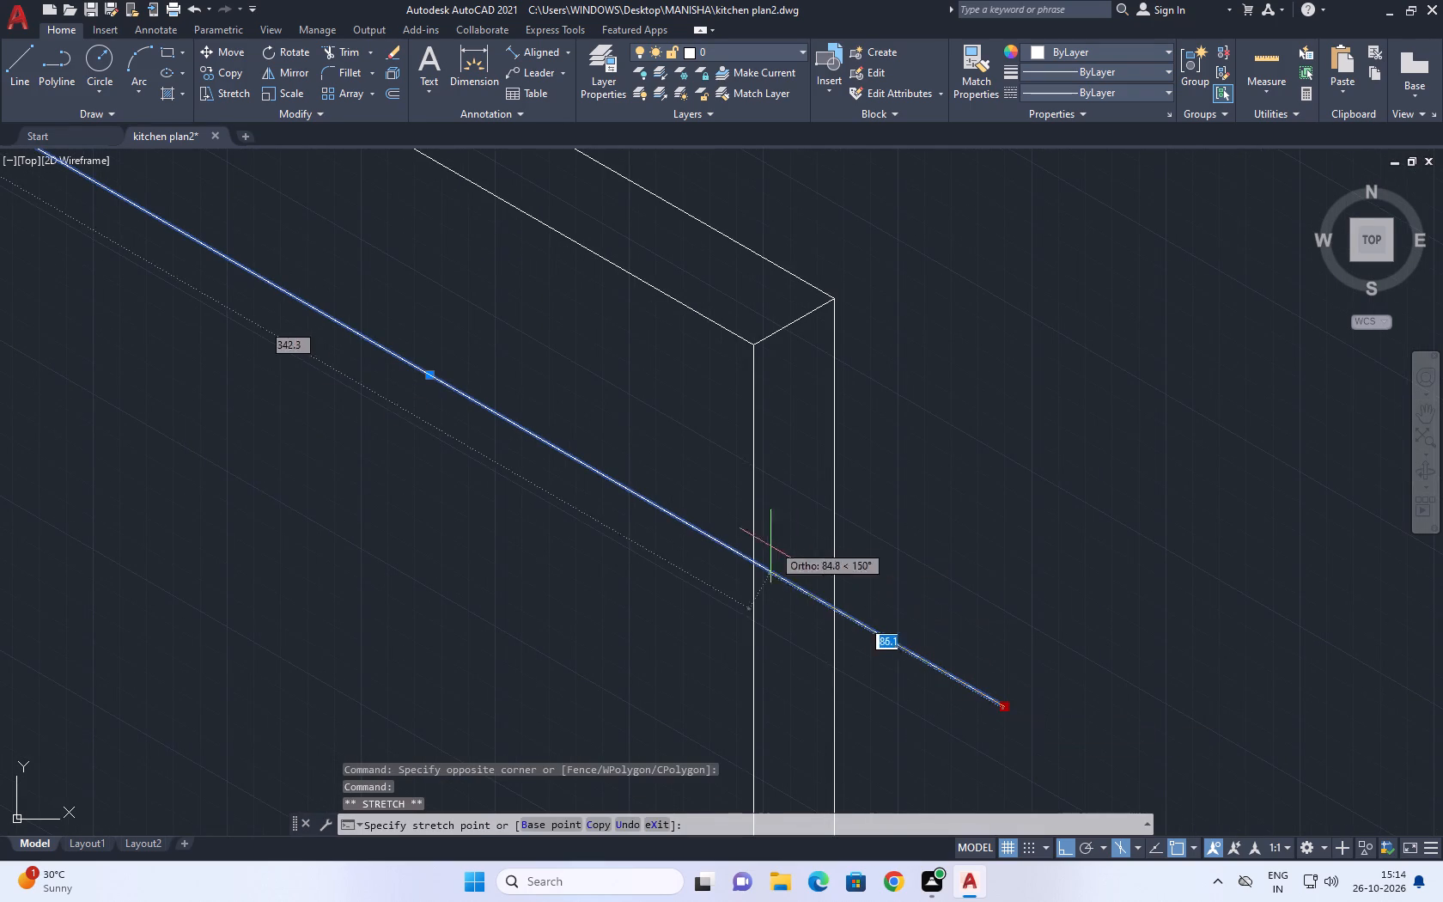
left_click(748, 563)
key("Escape")
Save the drawing as kitchen plan2 in AutoCAD 2018 format, keeping the existing file name.
scroll(825, 564, "down", 5)
middle_click_drag(750, 502, 757, 520)
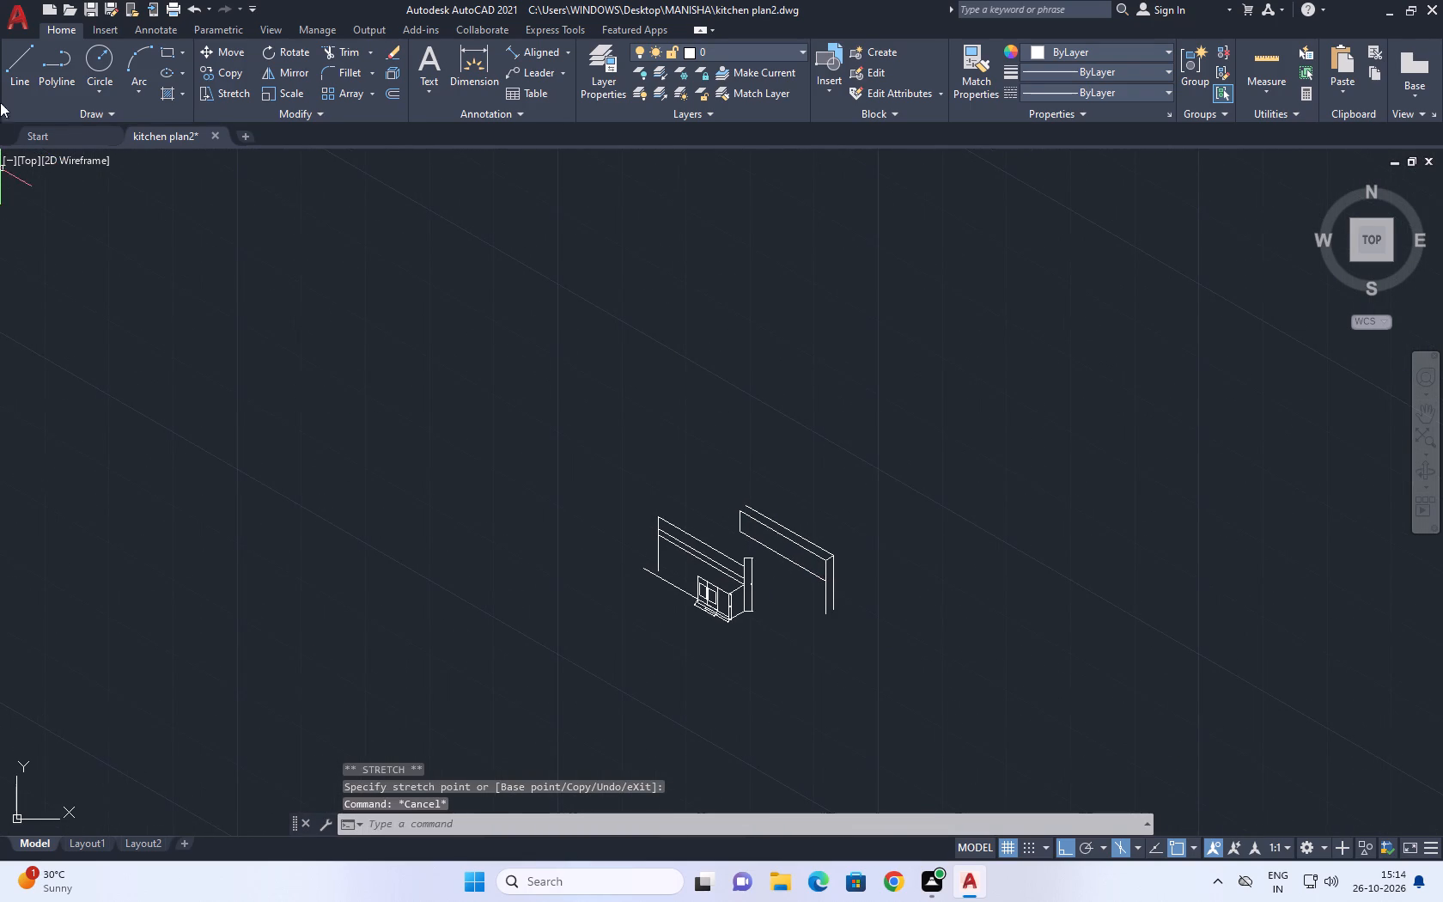
left_click(0, 16)
left_click(70, 234)
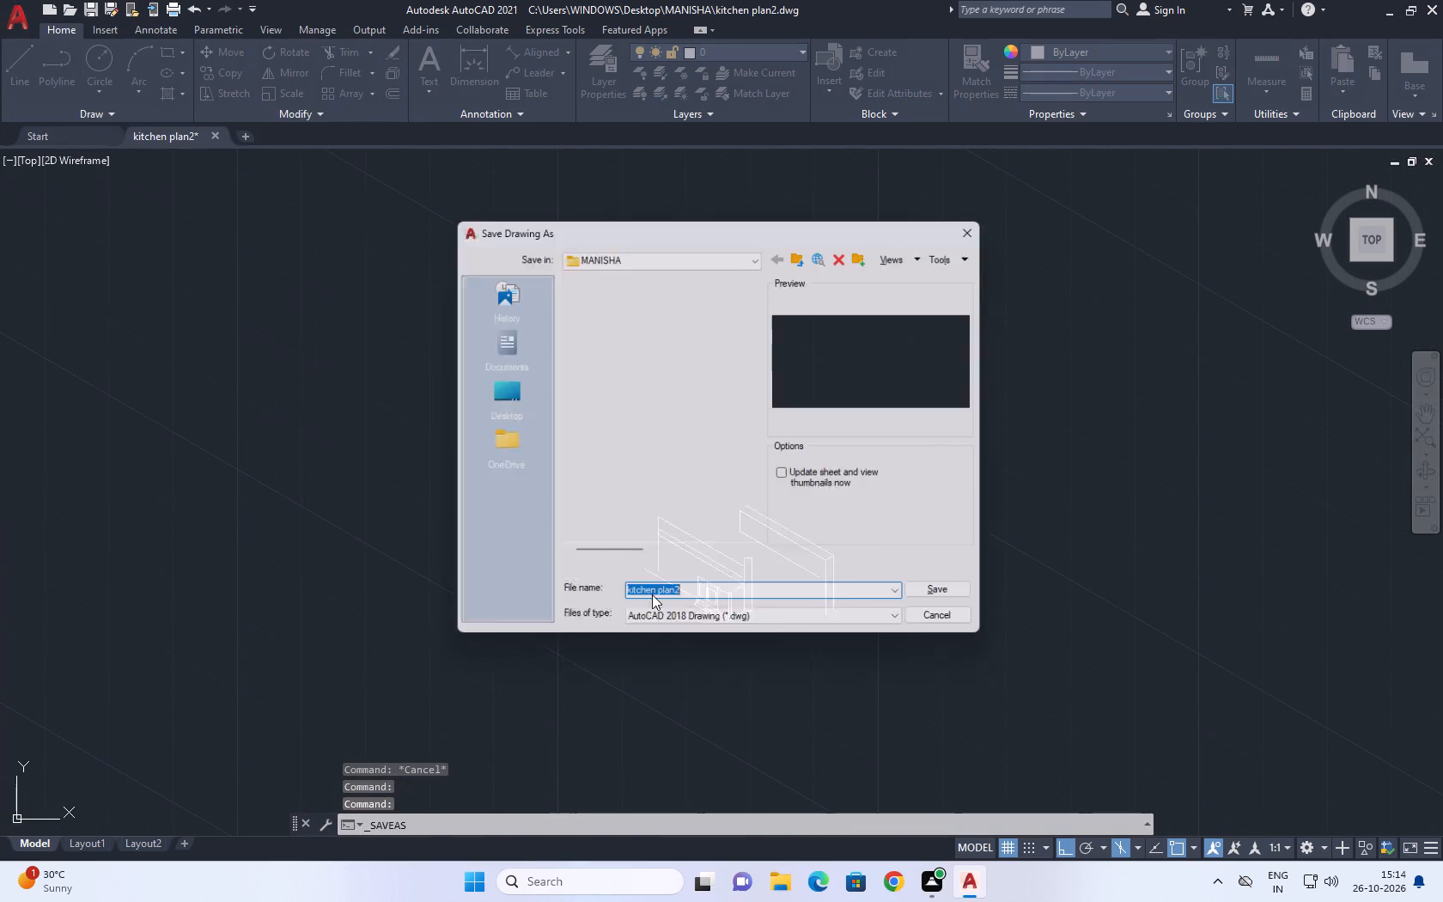
left_click(943, 596)
left_click(699, 479)
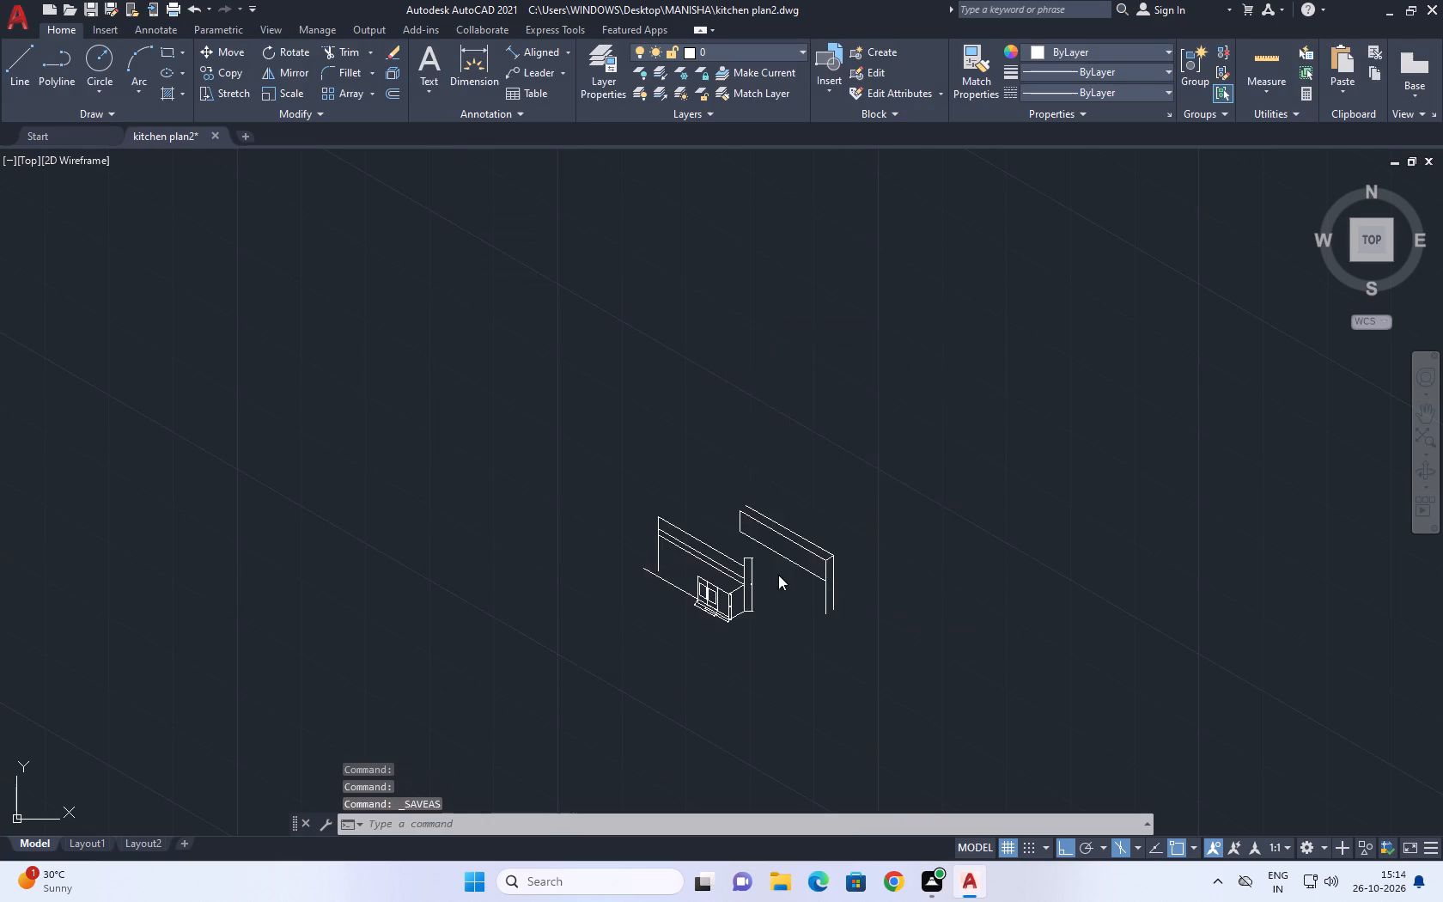
Draw a vertical divider between the top and bottom edges of the 70 cm front face, near its far end.
middle_click_drag(778, 574, 734, 586)
scroll(733, 585, "up", 3)
middle_click_drag(758, 516, 758, 596)
scroll(683, 490, "up", 1)
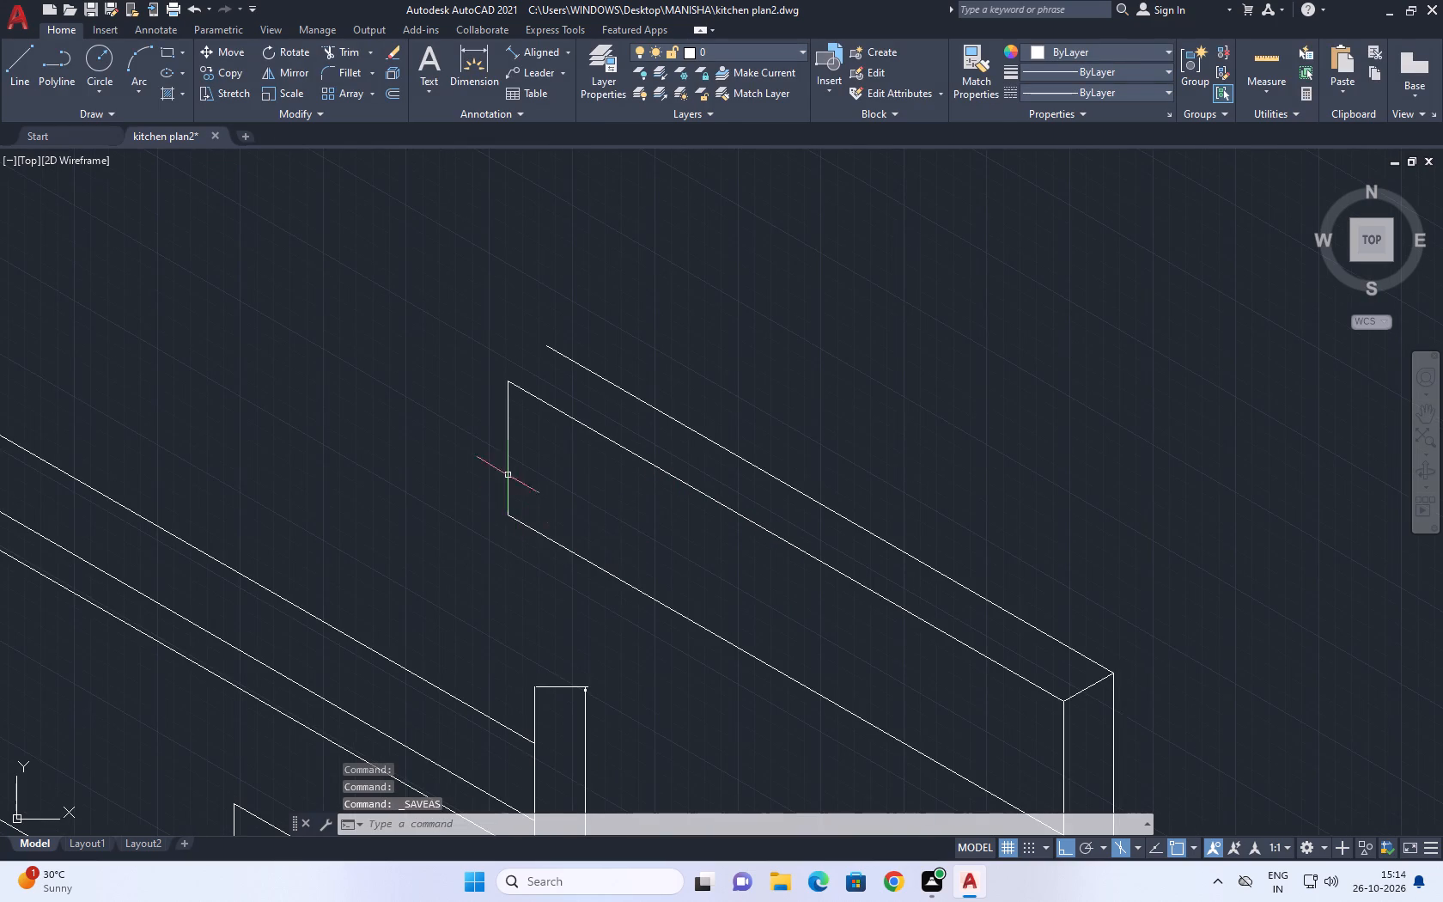
middle_click_drag(736, 579, 730, 491)
key("l")
key("space")
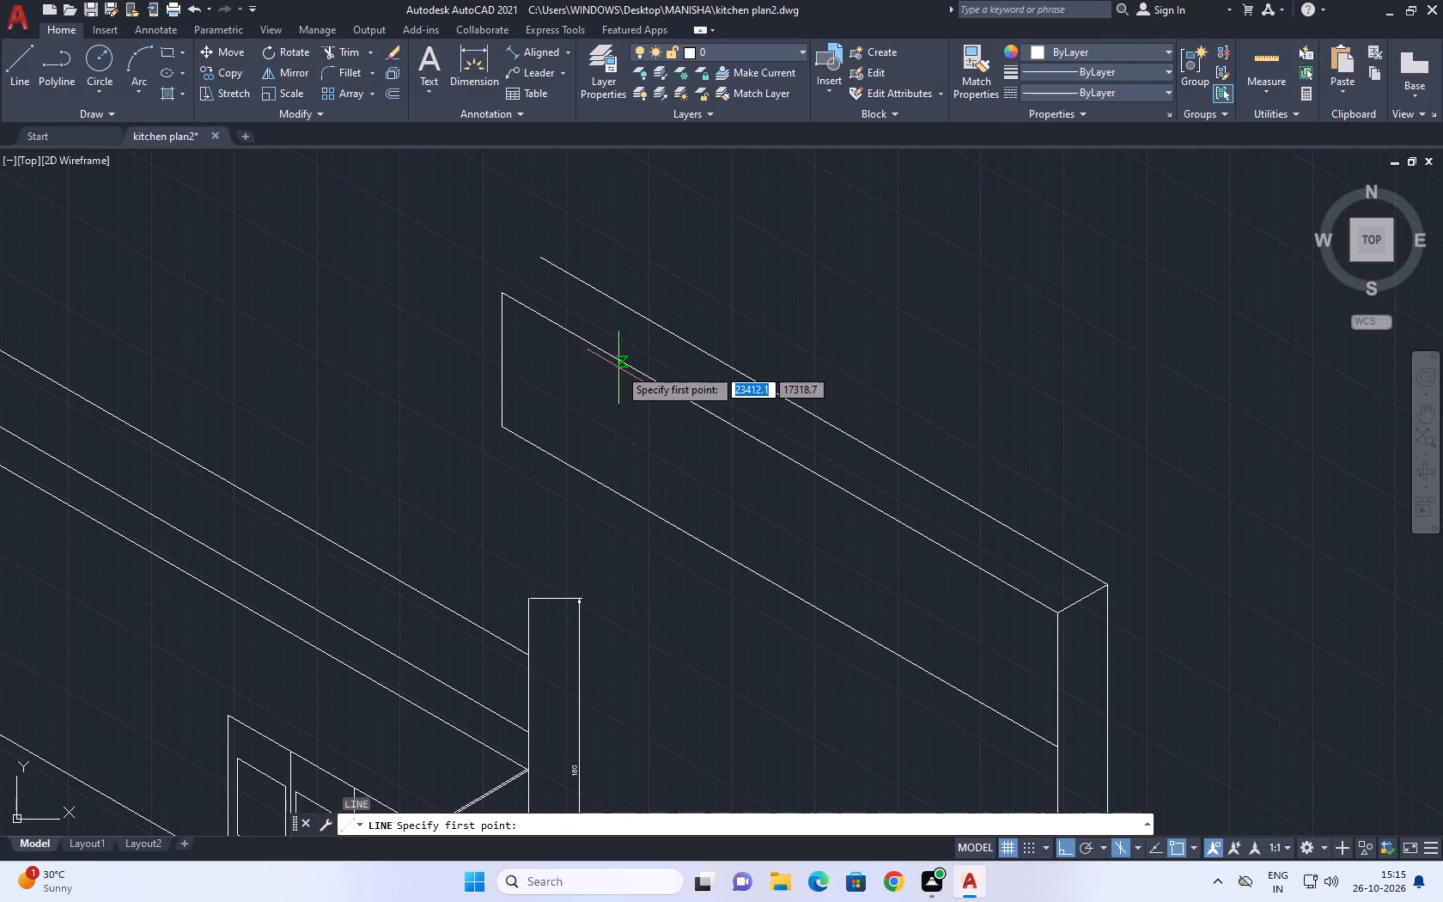
left_click(602, 353)
left_click(602, 486)
key("Escape")
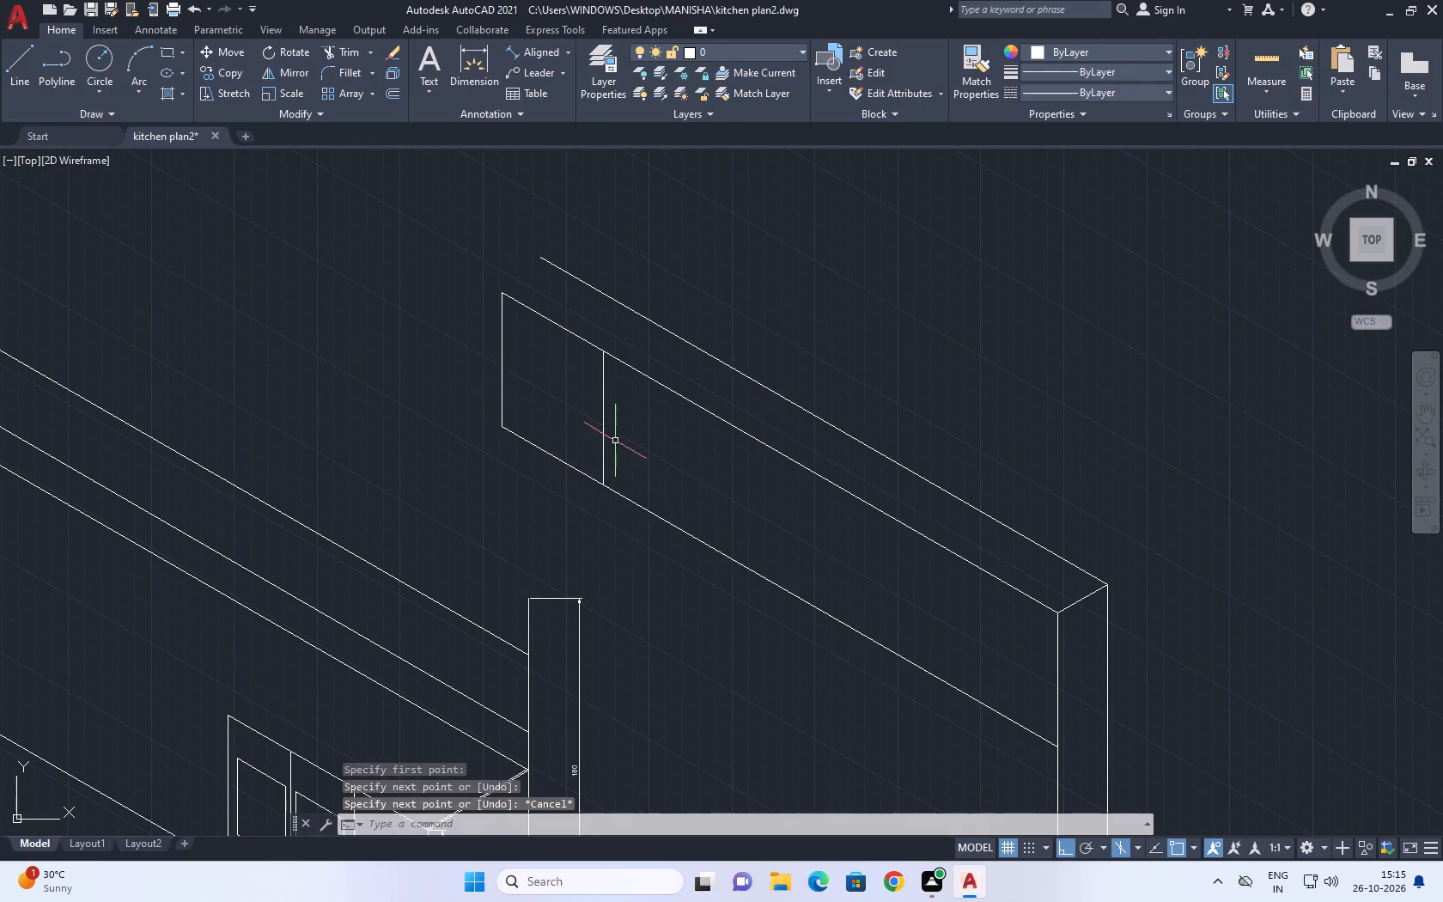
Copy the vertical divider 60 cm along the wall direction toward the near end of the front face.
left_click_drag(618, 441, 604, 421)
left_click_drag(580, 387, 571, 395)
middle_click_drag(606, 453, 644, 531)
key("c")
key("o")
key("space")
left_click_drag(636, 530, 643, 533)
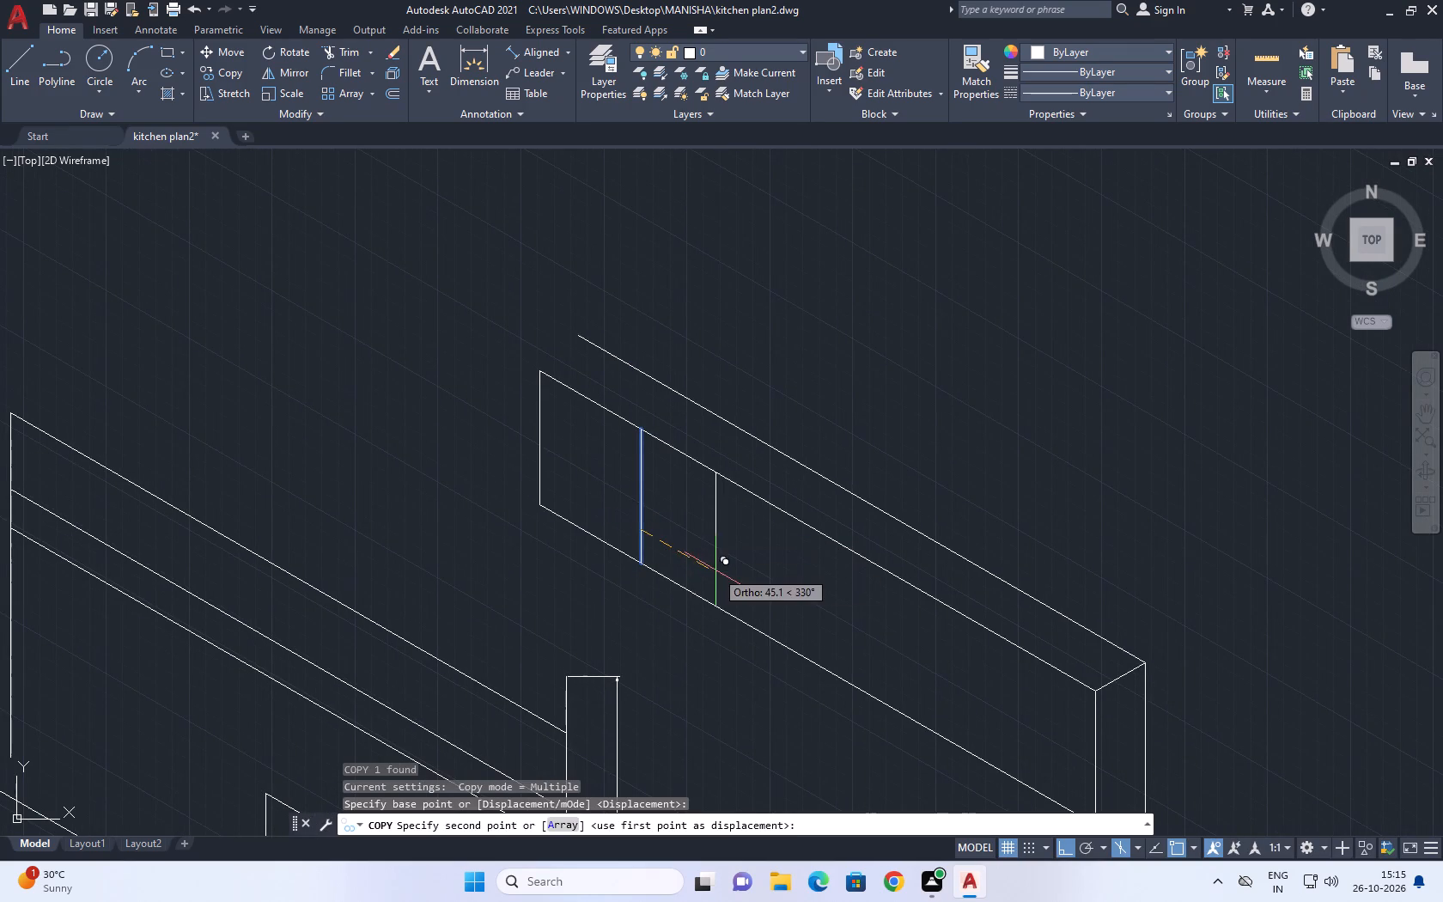
type("60")
key("Return")
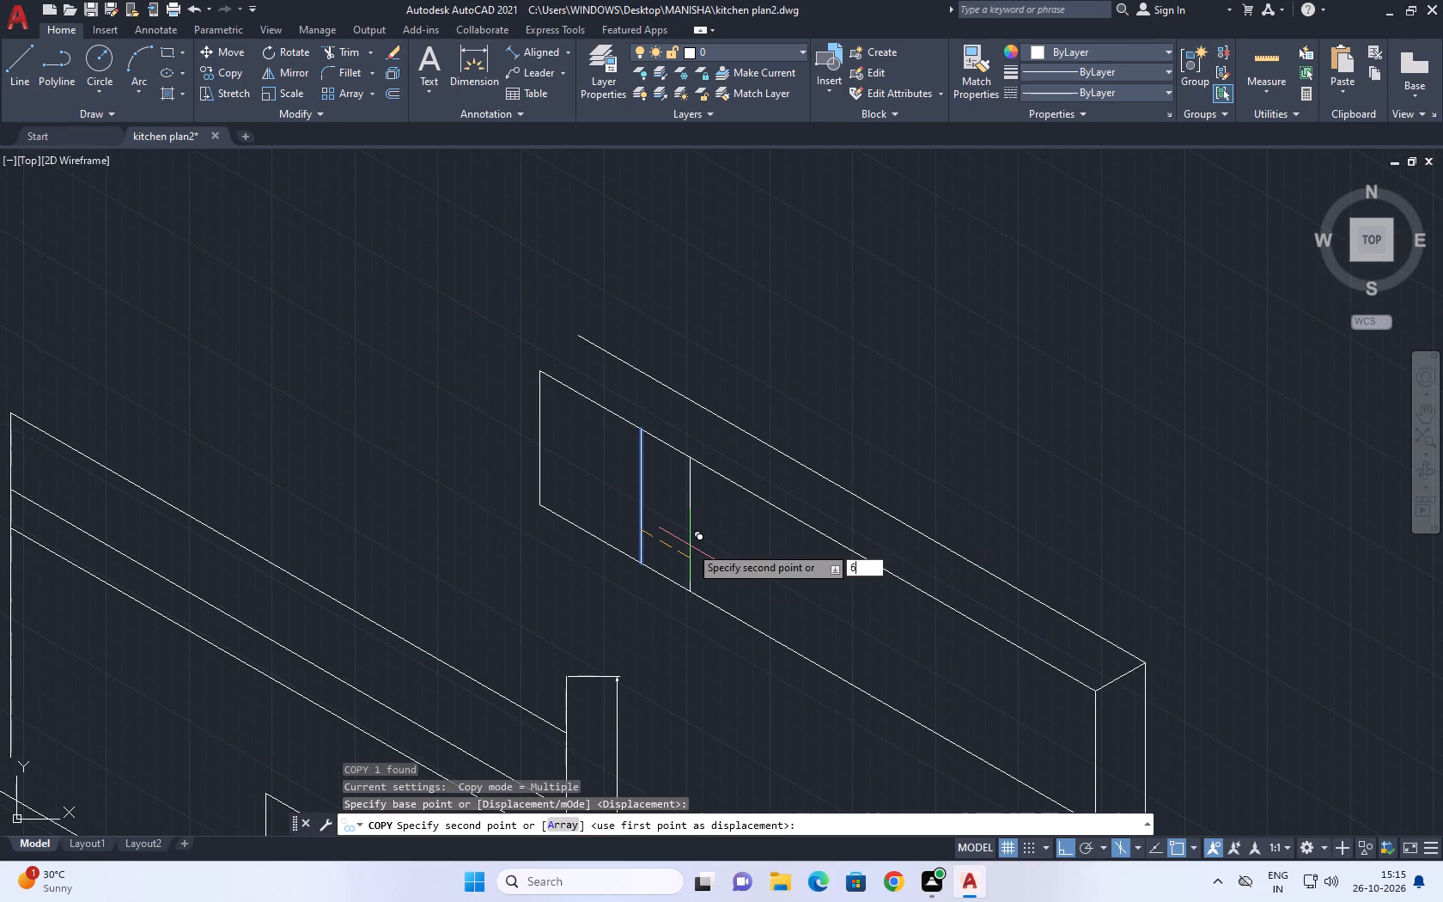
key("Escape")
Move both vertical dividers together a short distance along the wall direction toward the far end of the front face.
scroll(682, 541, "up", 2)
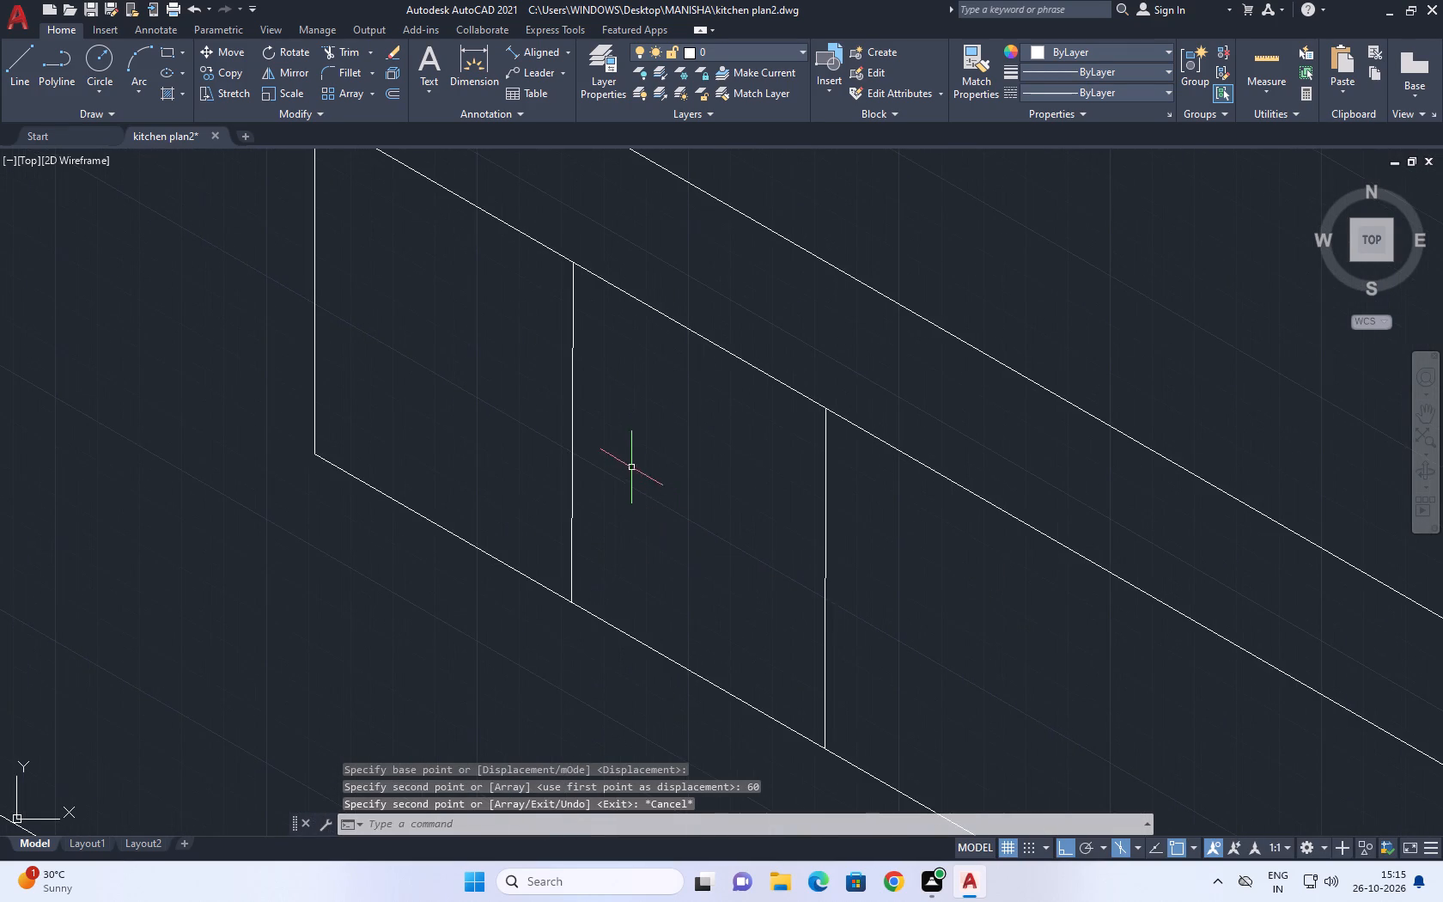
left_click_drag(929, 666, 898, 650)
key("Escape")
left_click_drag(862, 627, 827, 594)
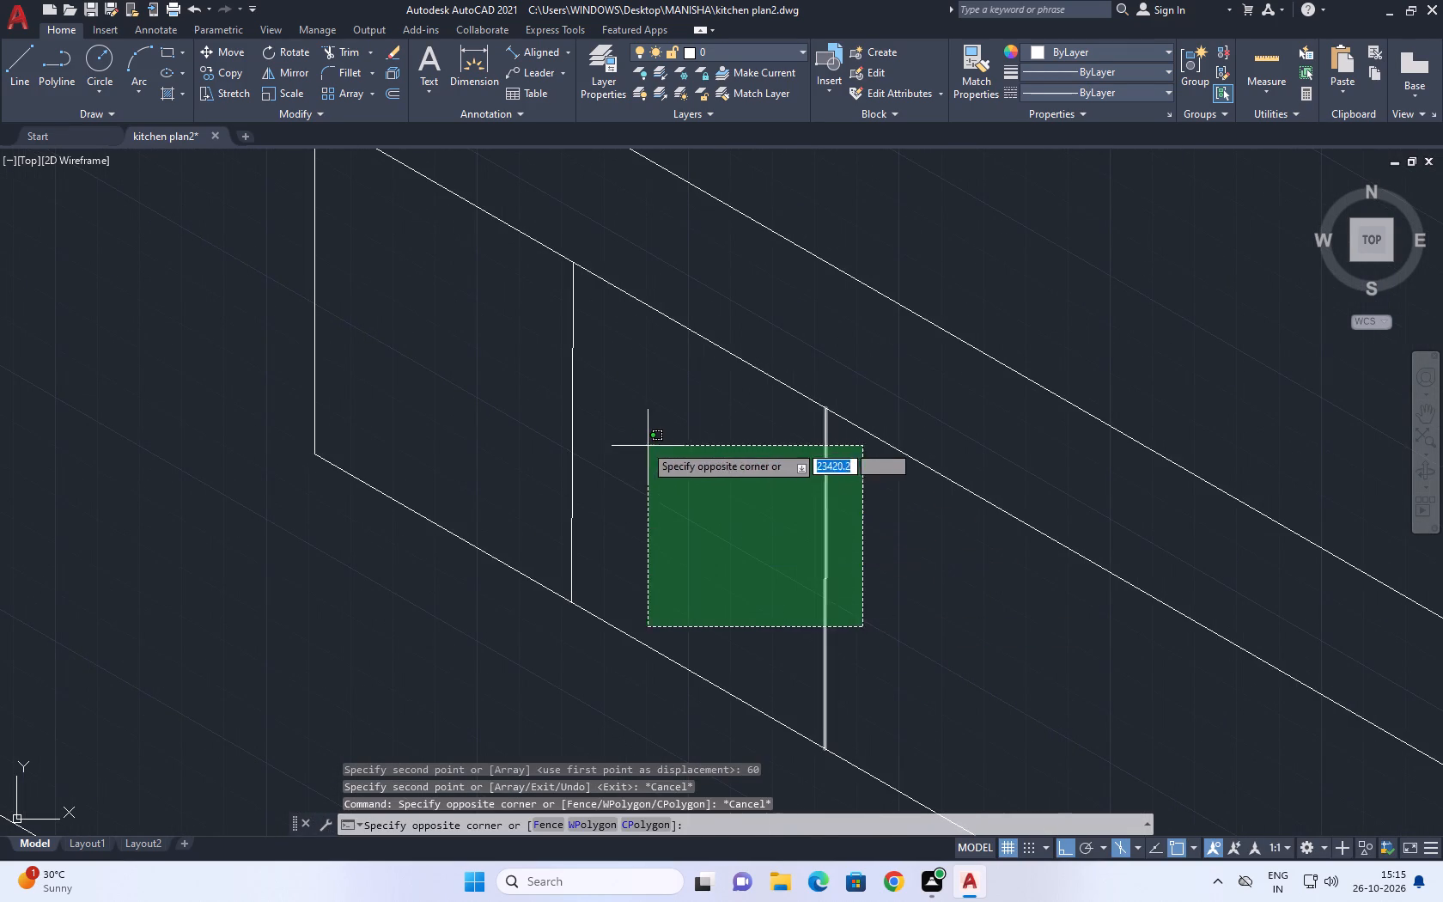
left_click(661, 459)
left_click_drag(636, 442, 611, 436)
left_click(529, 407)
scroll(552, 434, "up", 1)
key("m")
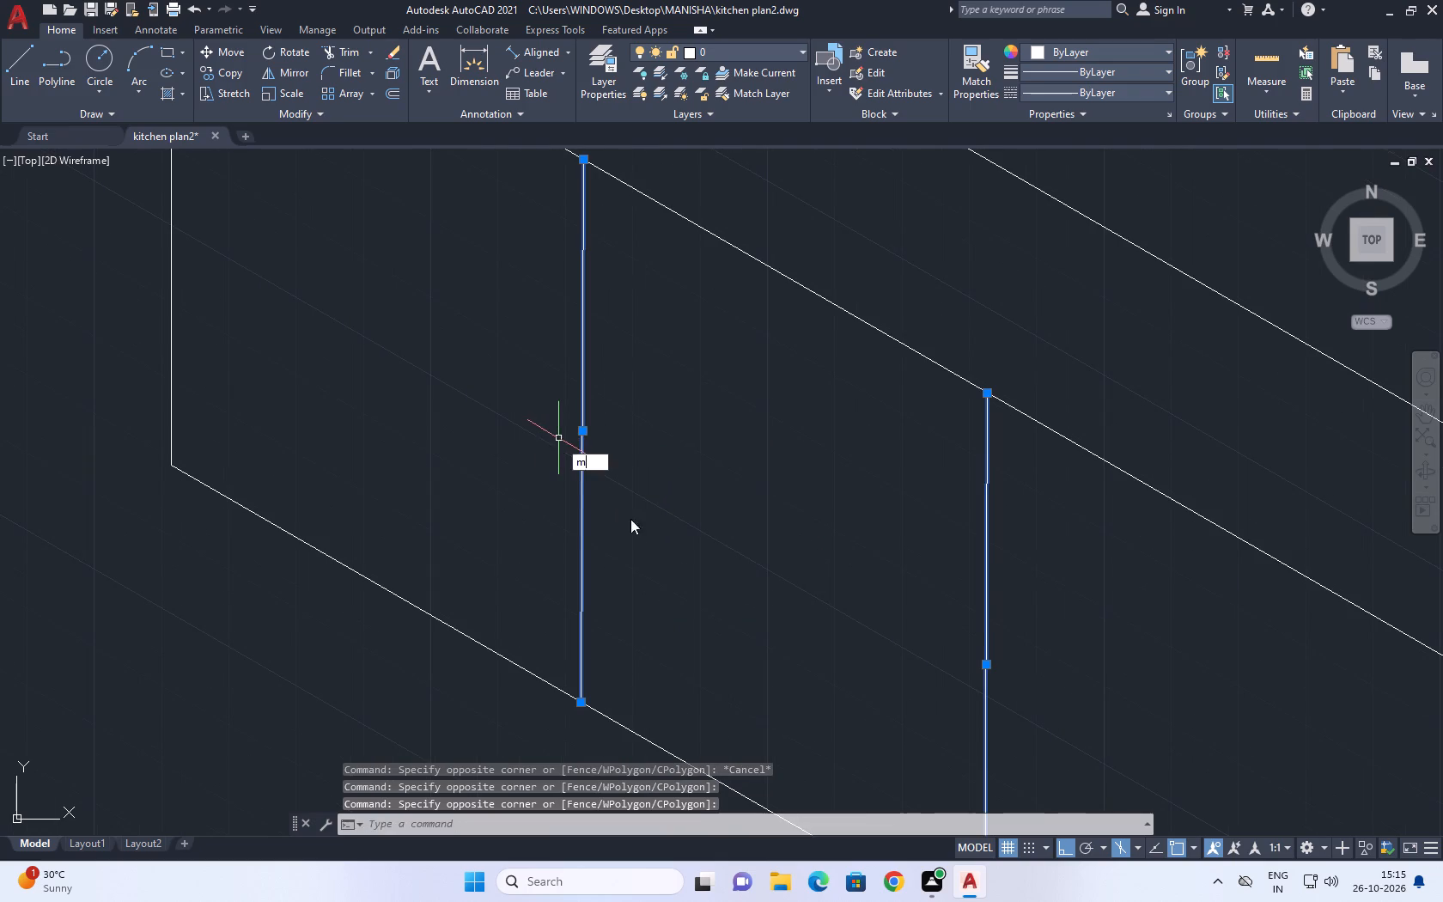
key("space")
left_click_drag(879, 625, 858, 615)
left_click(772, 577)
Draw a line about 229.5 cm long over the front top edge, from the second divider's top to the near front corner.
scroll(779, 520, "down", 2)
middle_click_drag(865, 633, 855, 623)
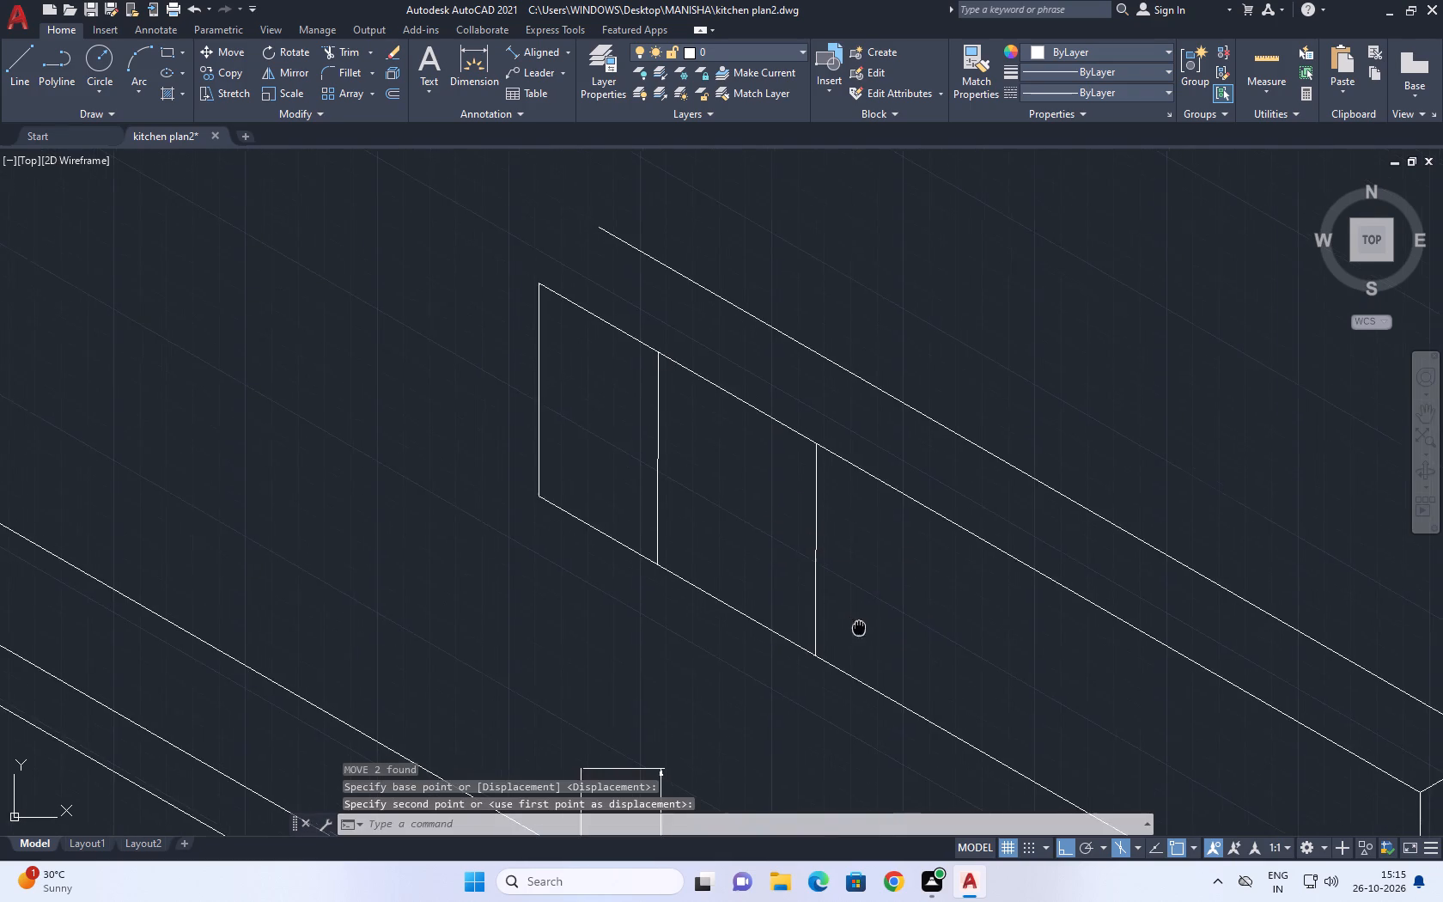
middle_click_drag(855, 623, 732, 492)
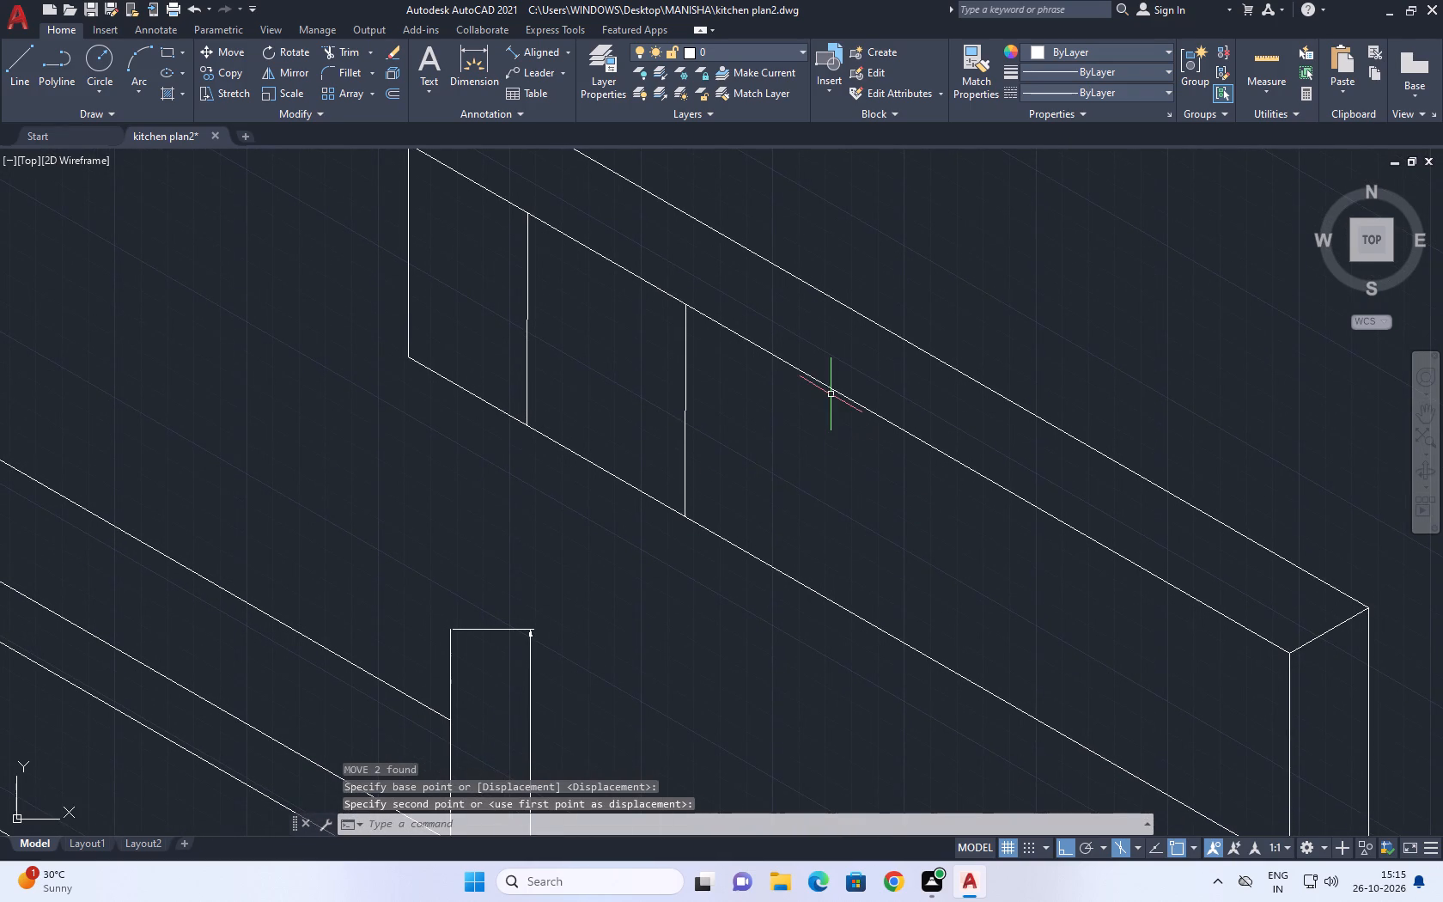
left_click(832, 391)
middle_click_drag(827, 421, 758, 405)
key("Escape")
key("l")
key("space")
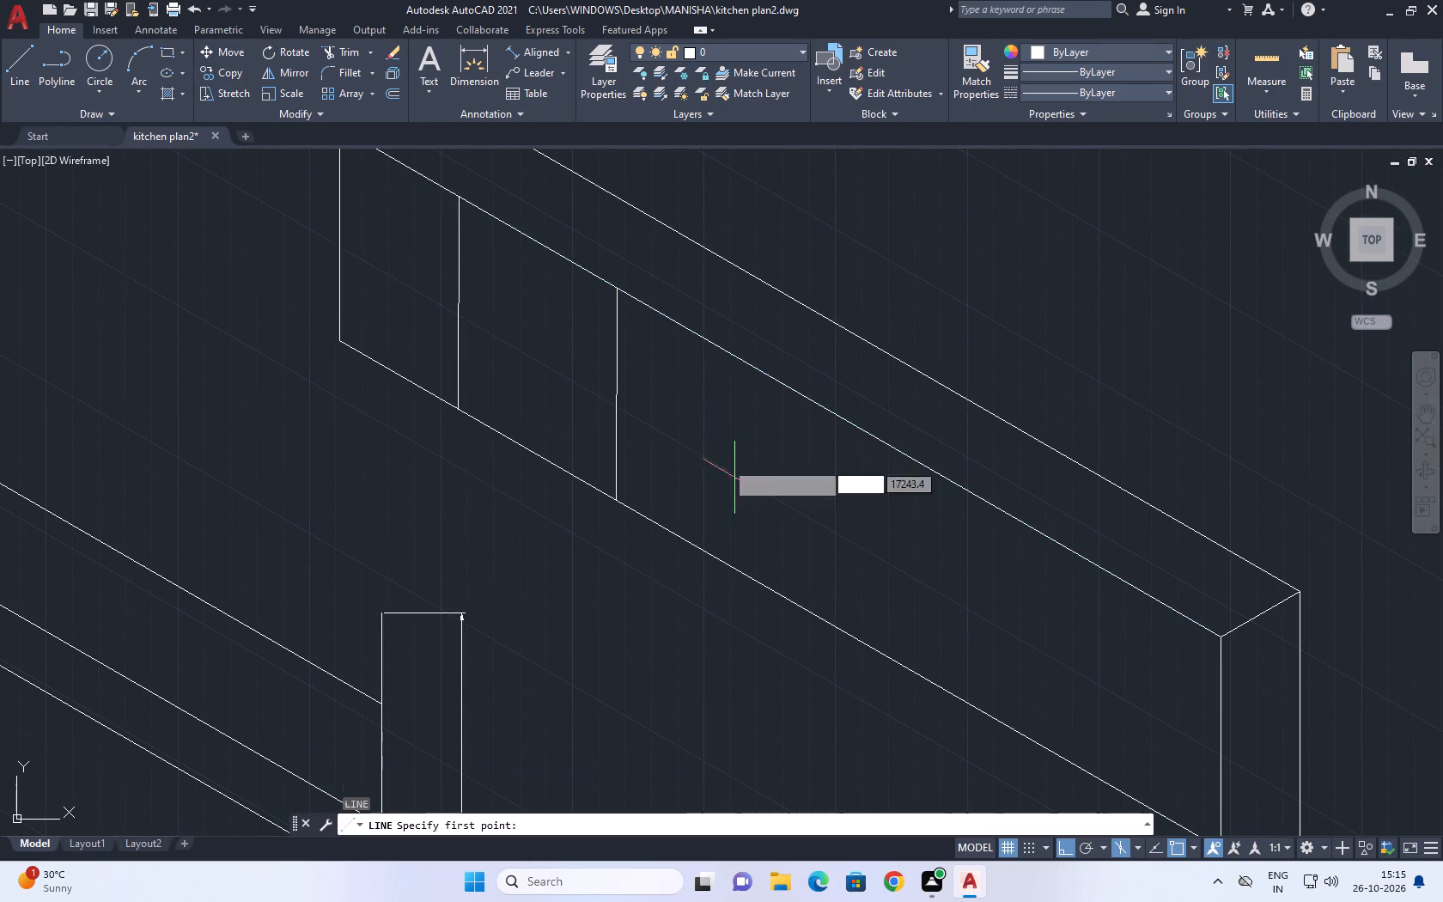
left_click(618, 289)
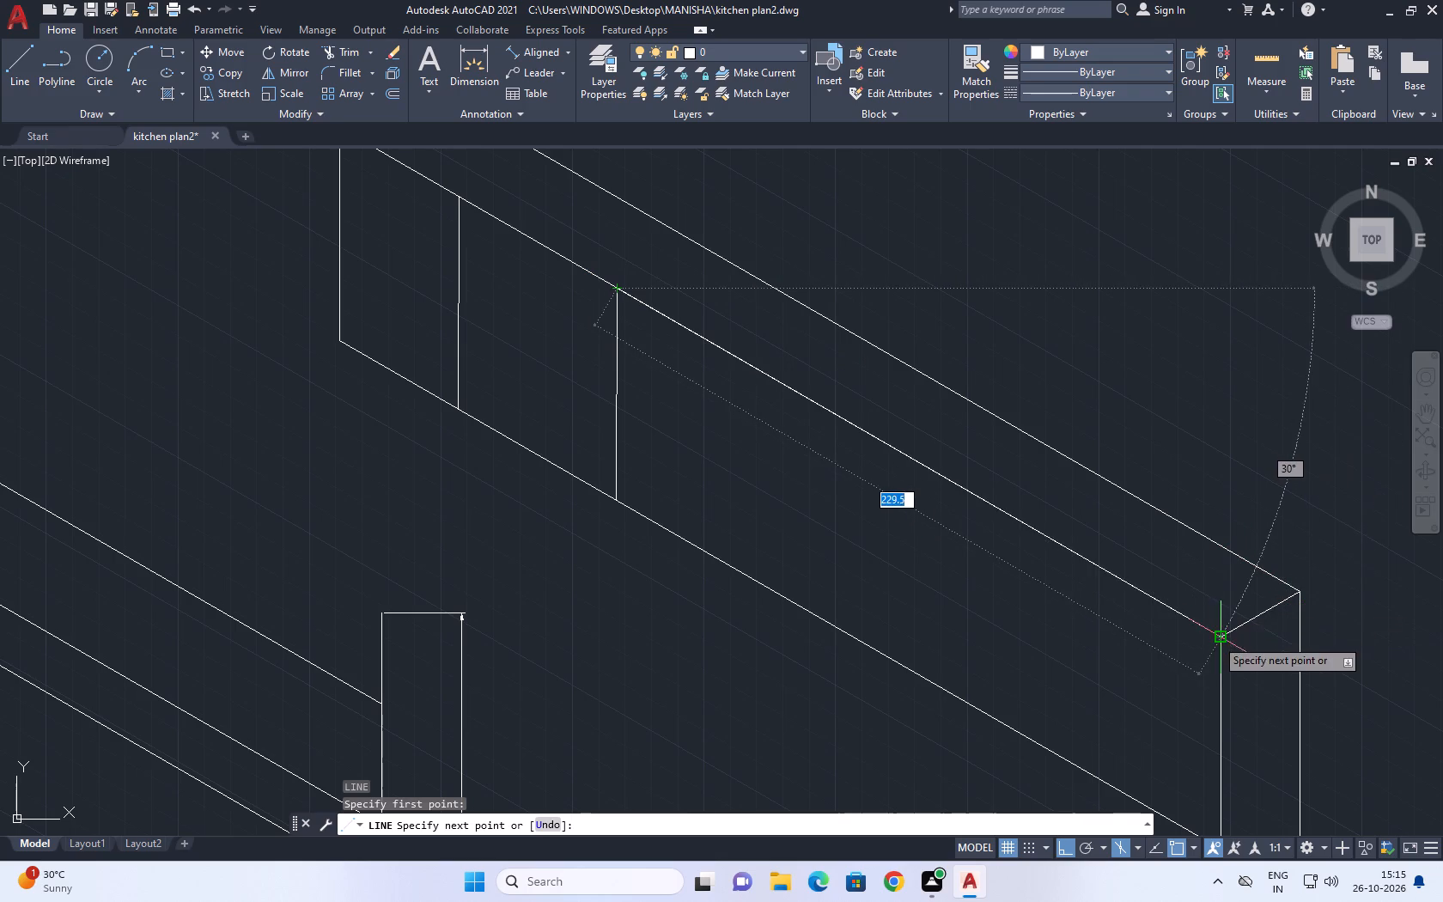
left_click(1215, 638)
key("Escape")
Divide the new line between the second divider and the near front corner into 3 equal segments.
left_click(1142, 591)
key("c")
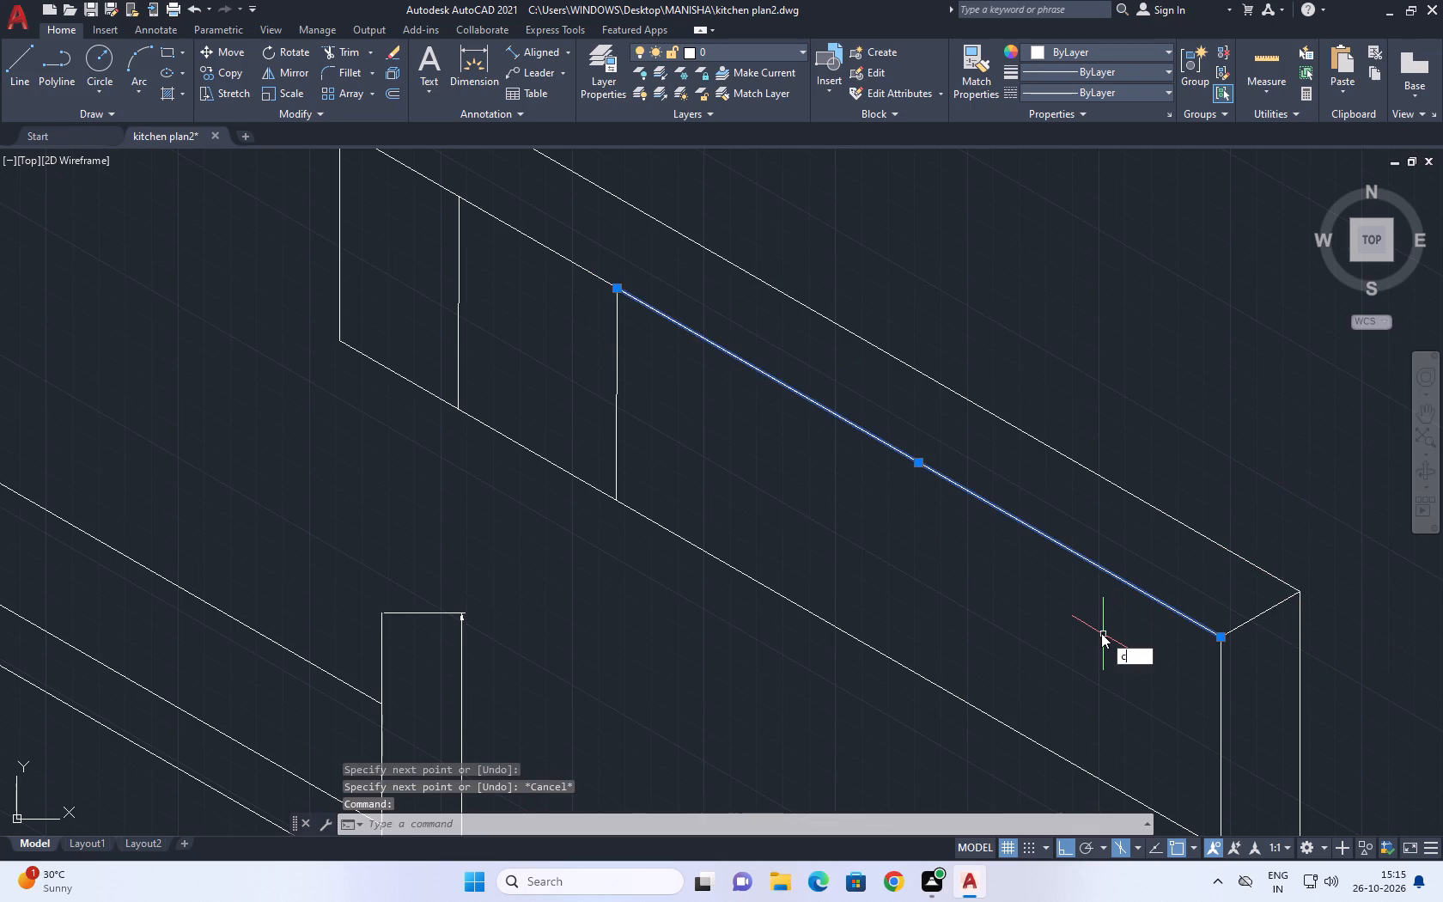
key("BackSpace")
key("d")
key("i")
type("v")
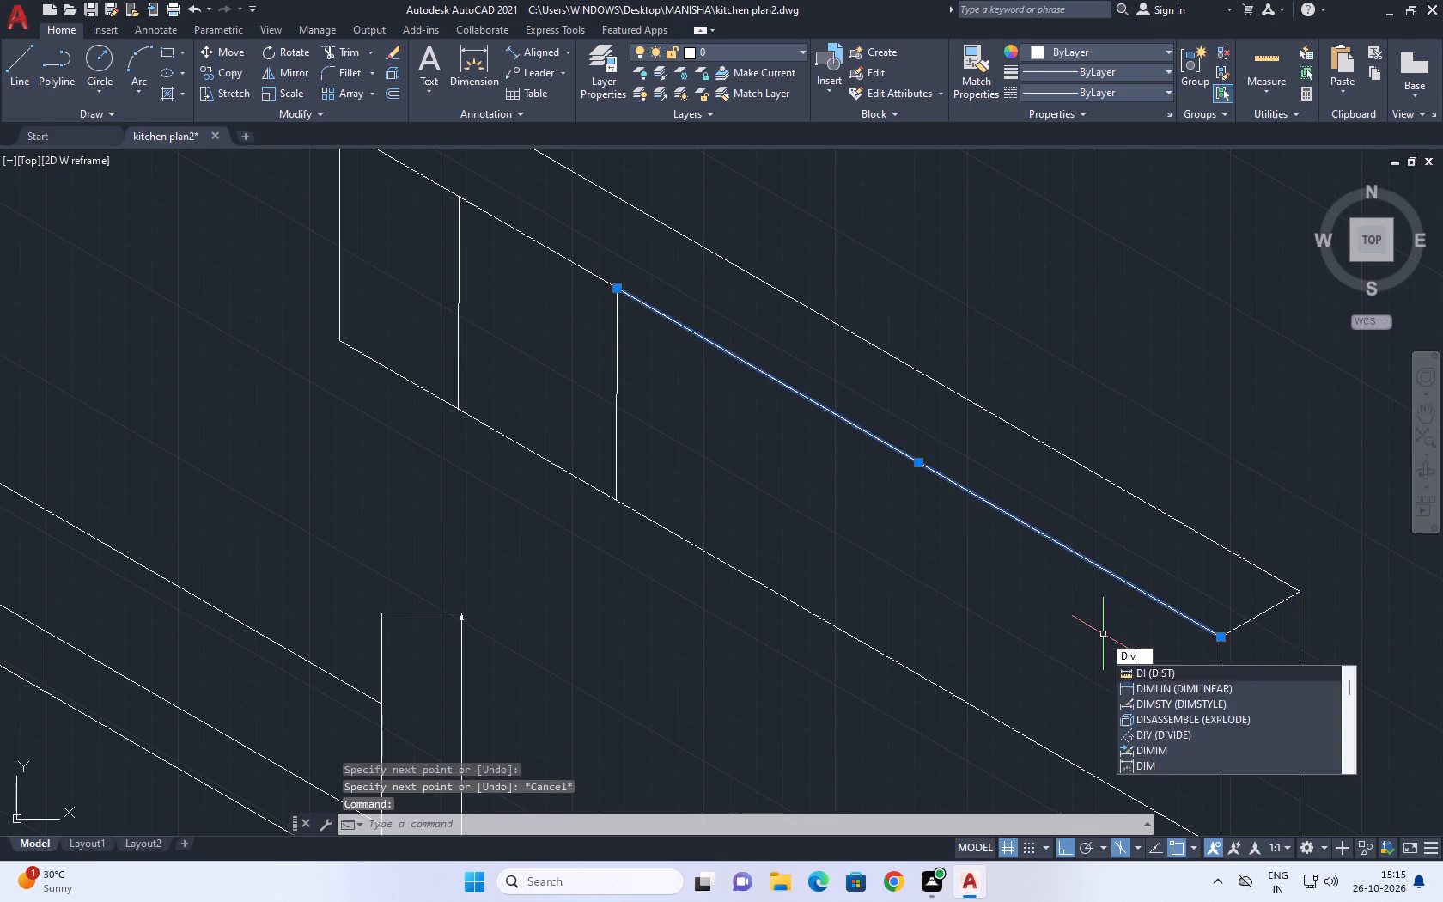
key("space")
left_click(1109, 574)
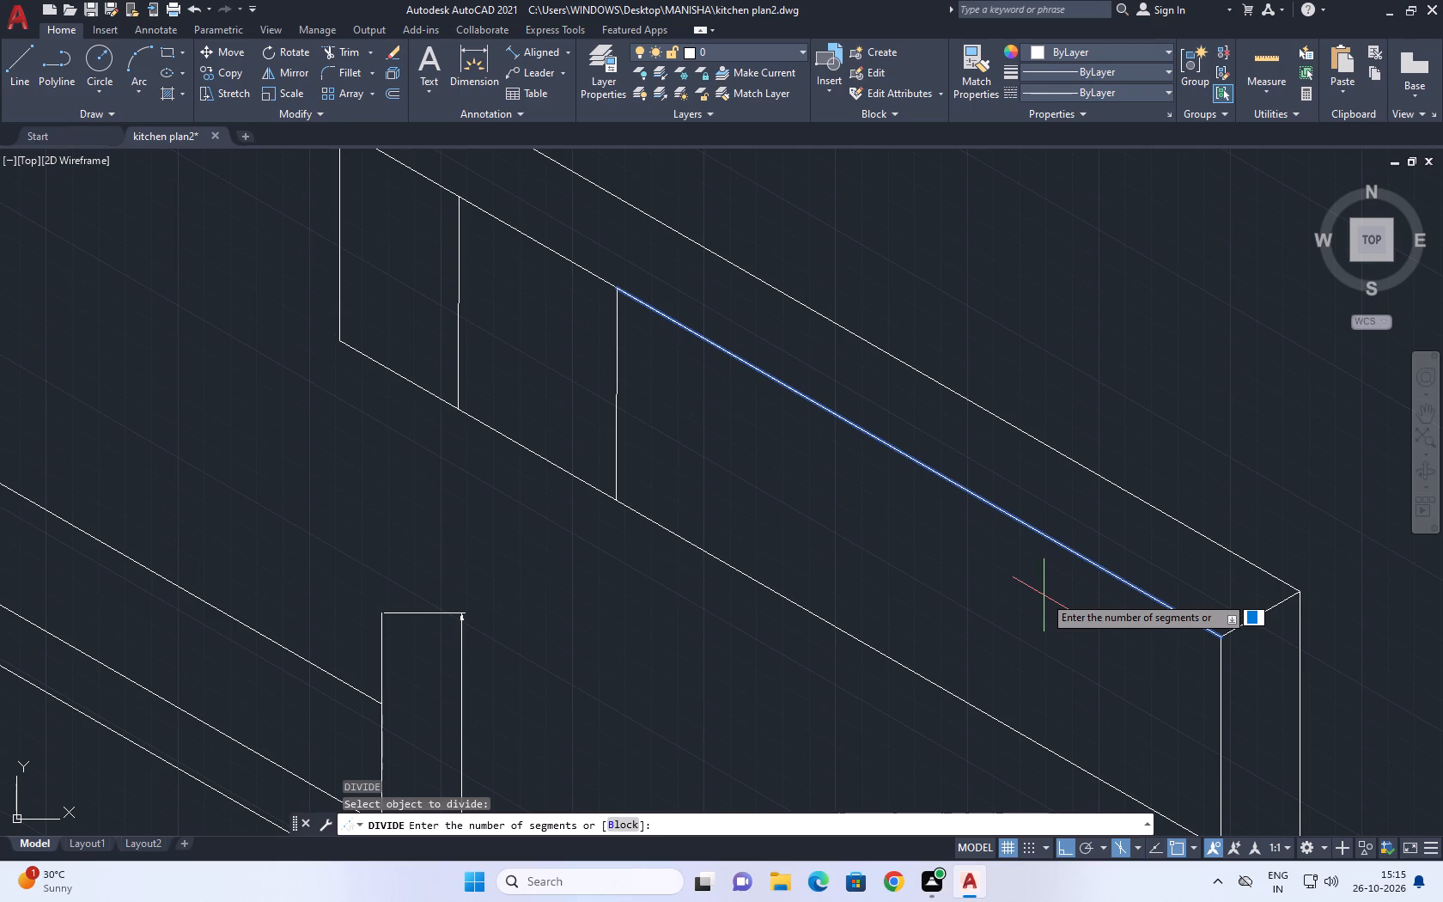
key("3")
key("Return")
left_click(1017, 507)
left_click(1005, 518)
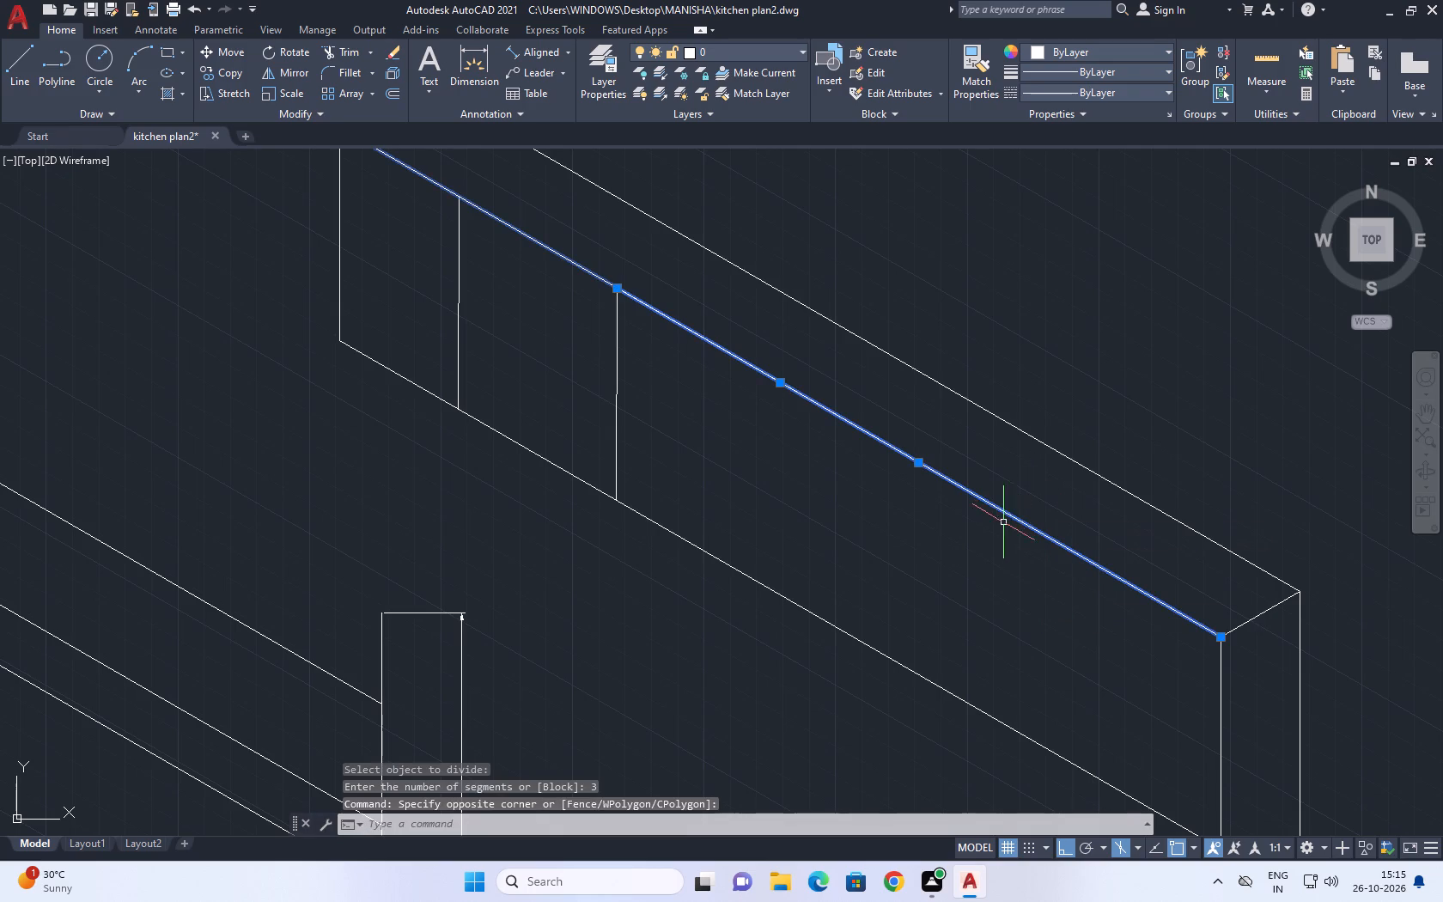
key("Escape")
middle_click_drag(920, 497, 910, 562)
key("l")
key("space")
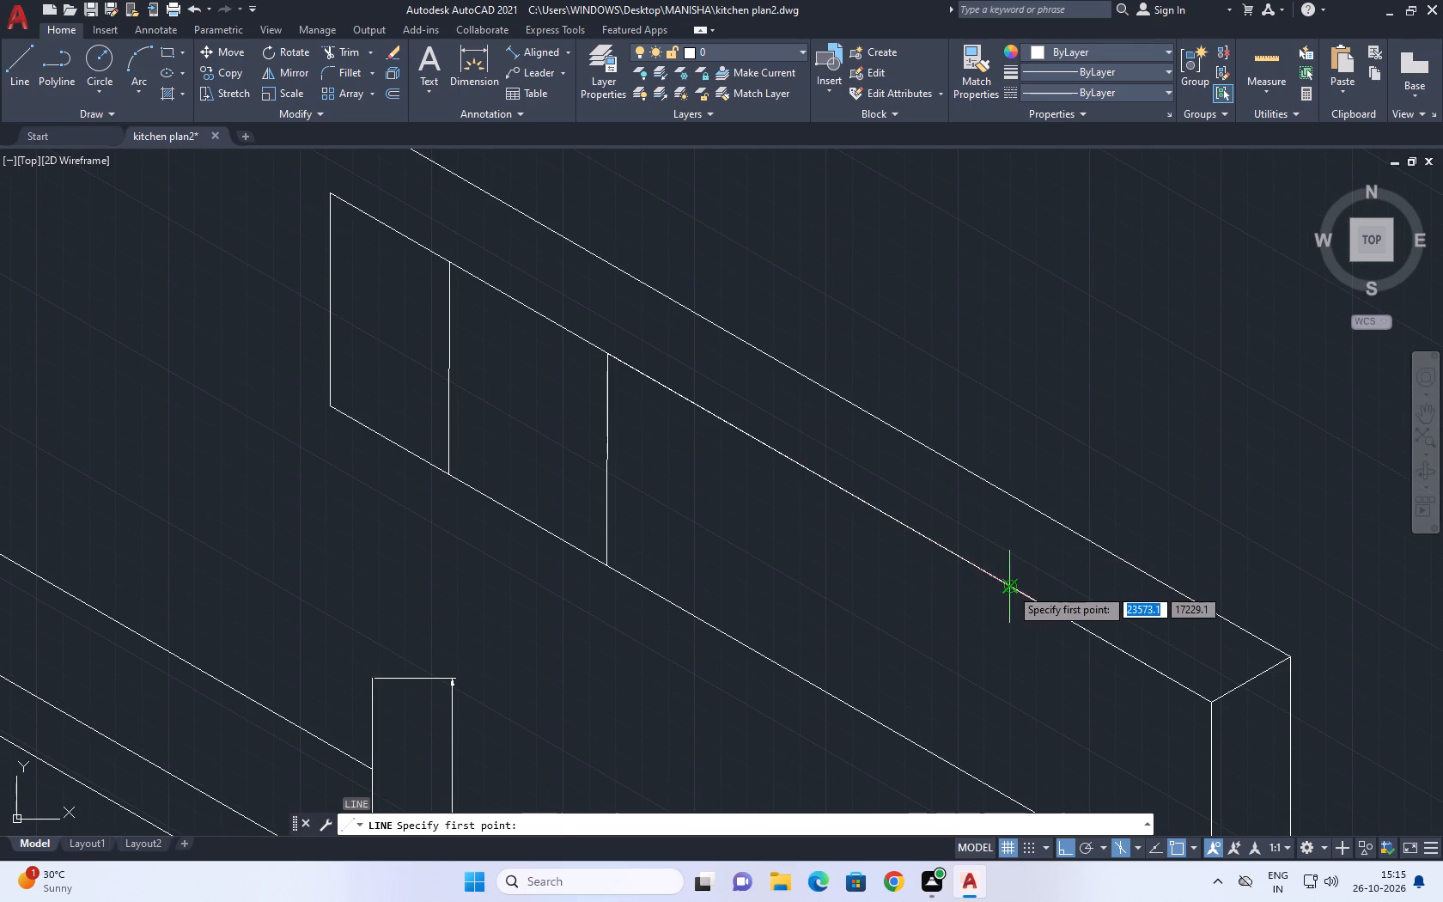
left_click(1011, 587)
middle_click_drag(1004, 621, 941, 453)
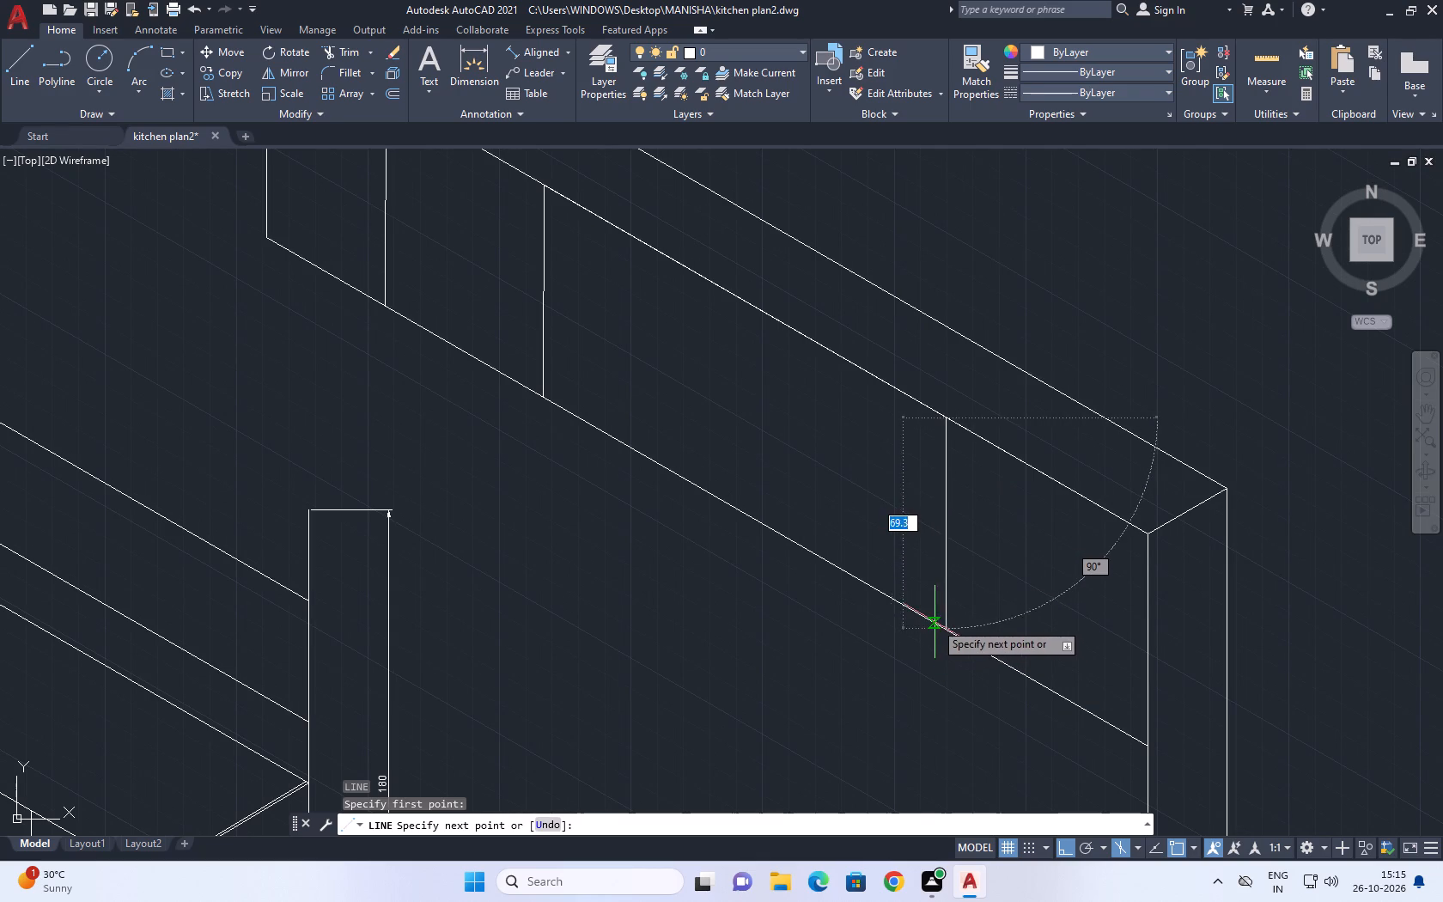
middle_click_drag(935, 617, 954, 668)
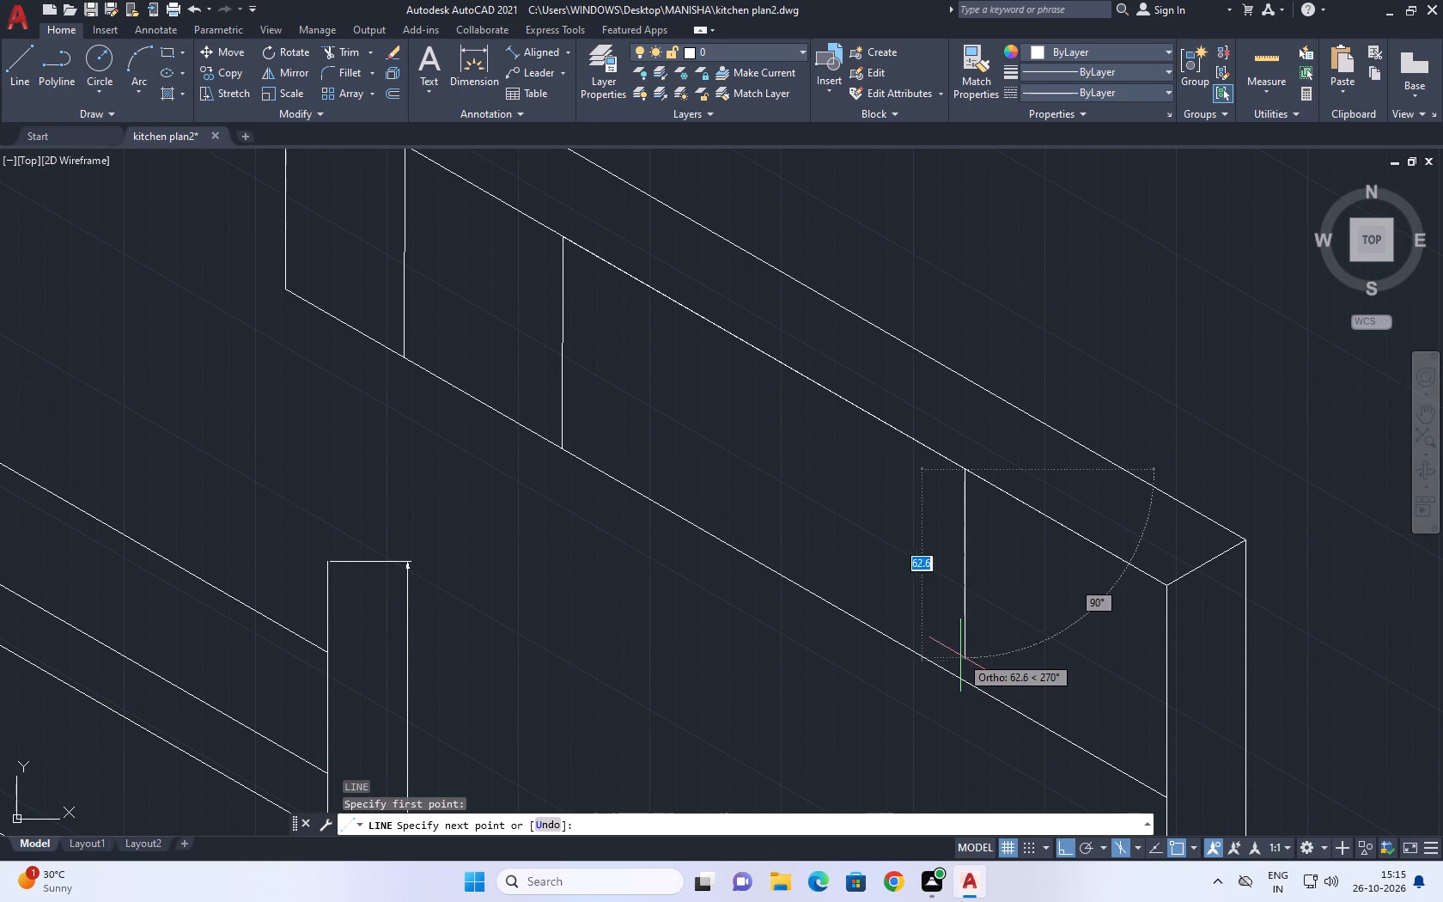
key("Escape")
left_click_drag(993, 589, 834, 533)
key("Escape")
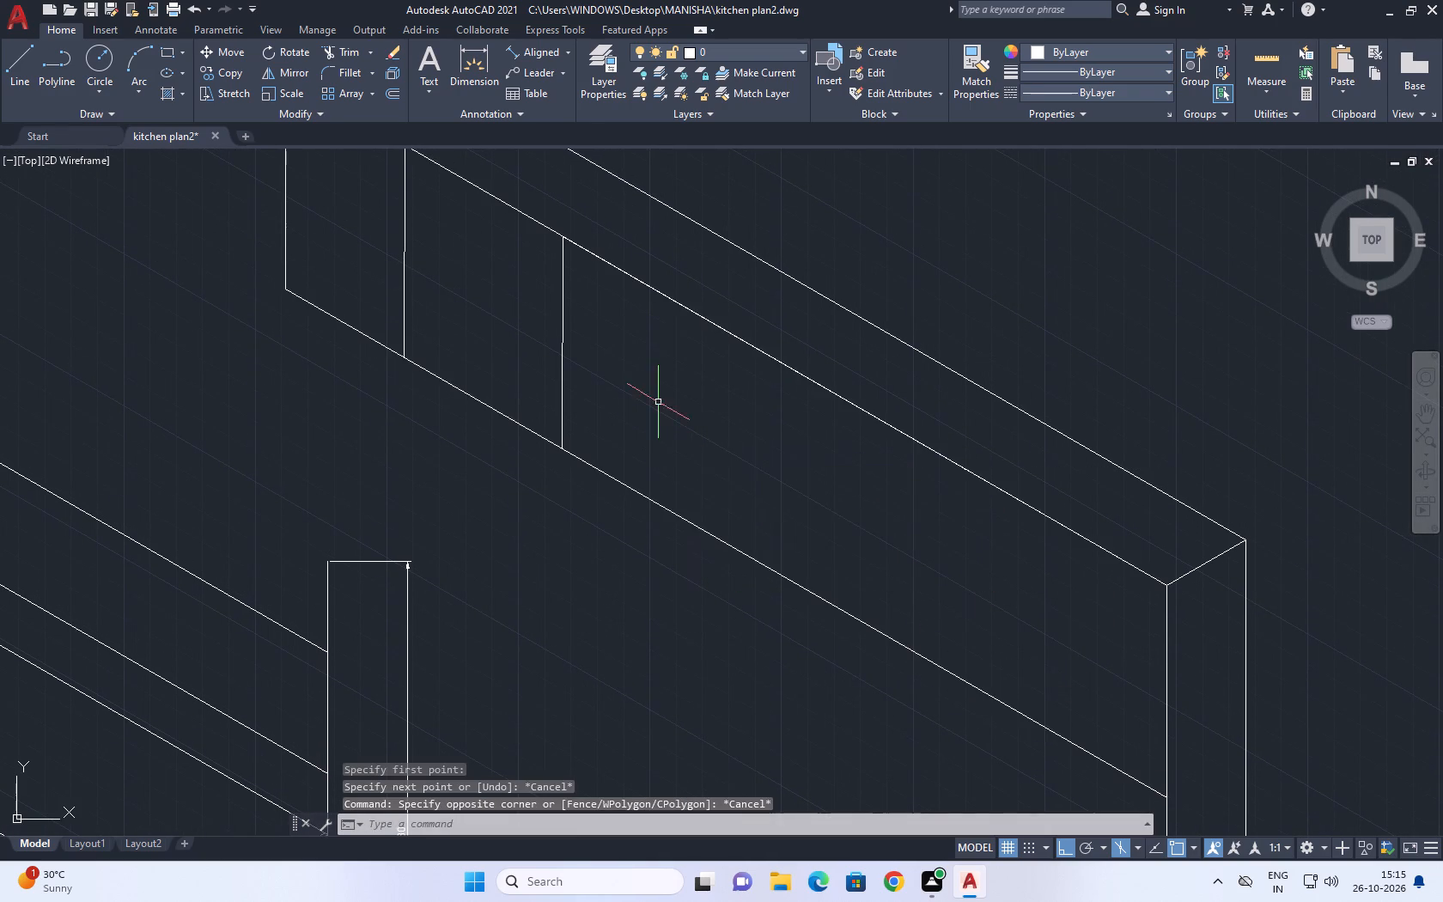
Erase the two vertical dividers on the upper-cabinet front face.
left_click_drag(646, 395, 628, 386)
left_click(549, 332)
left_click_drag(505, 294, 487, 279)
left_click(374, 244)
middle_click_drag(472, 306, 498, 378)
key("Delete")
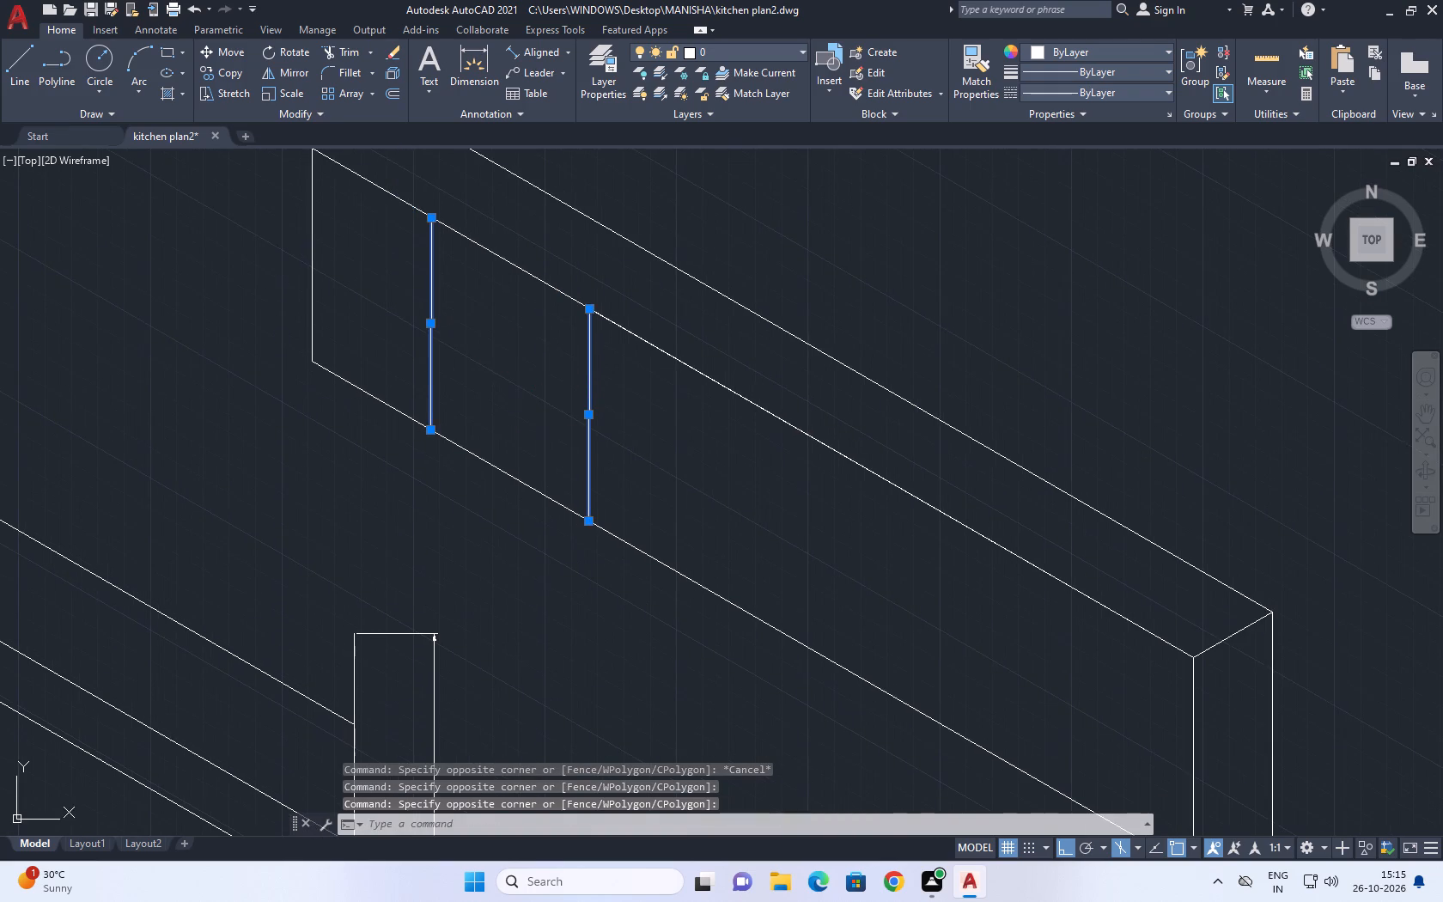
Erase the extra line lying over the front top edge of the upper cabinet.
middle_click_drag(666, 488, 581, 346)
middle_click(746, 468)
left_click(804, 345)
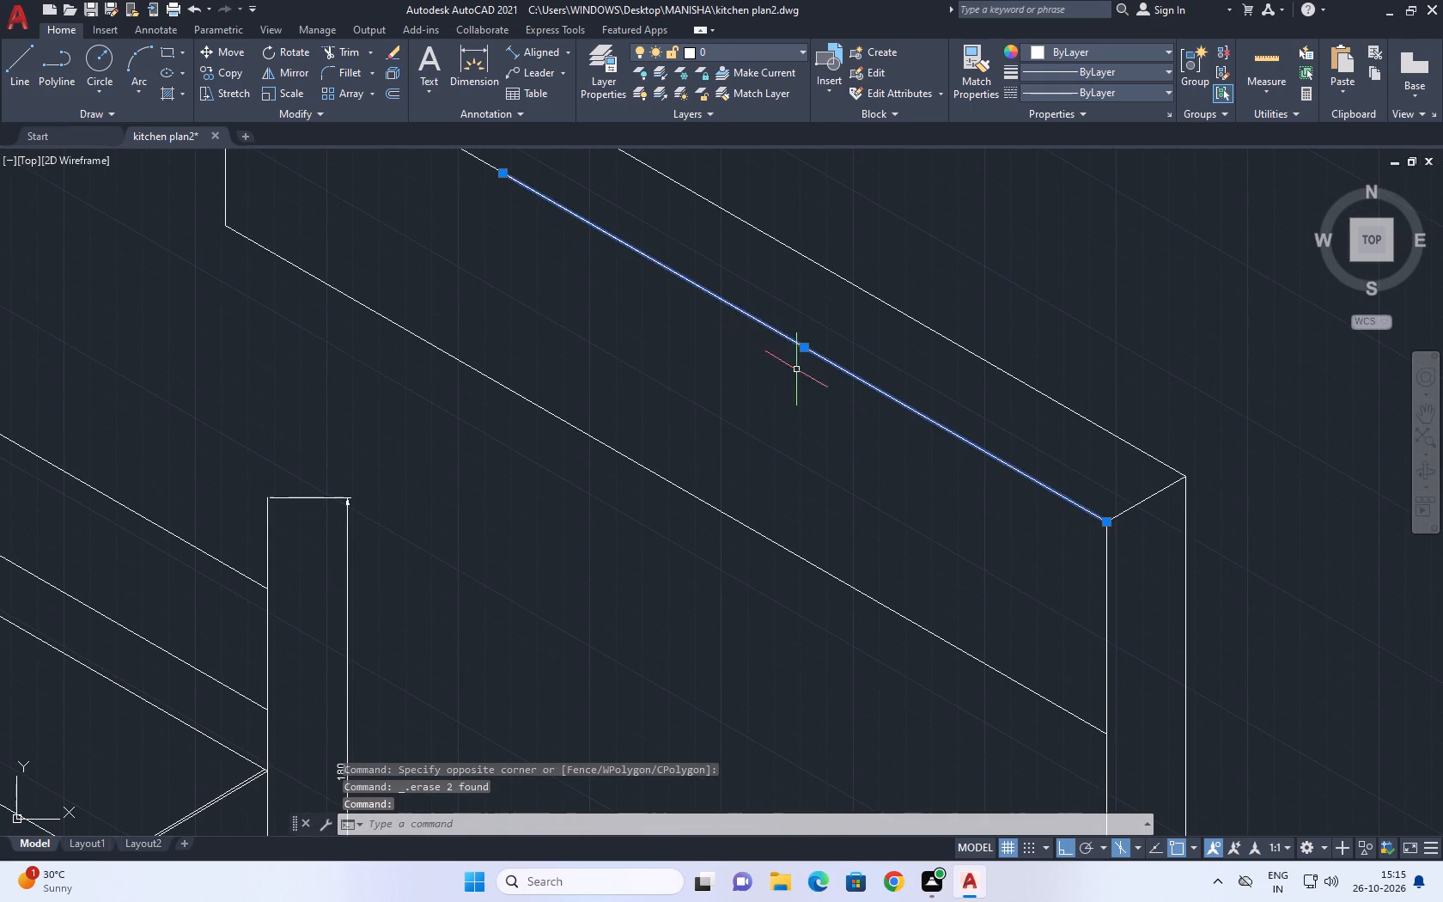
middle_click_drag(752, 380, 800, 469)
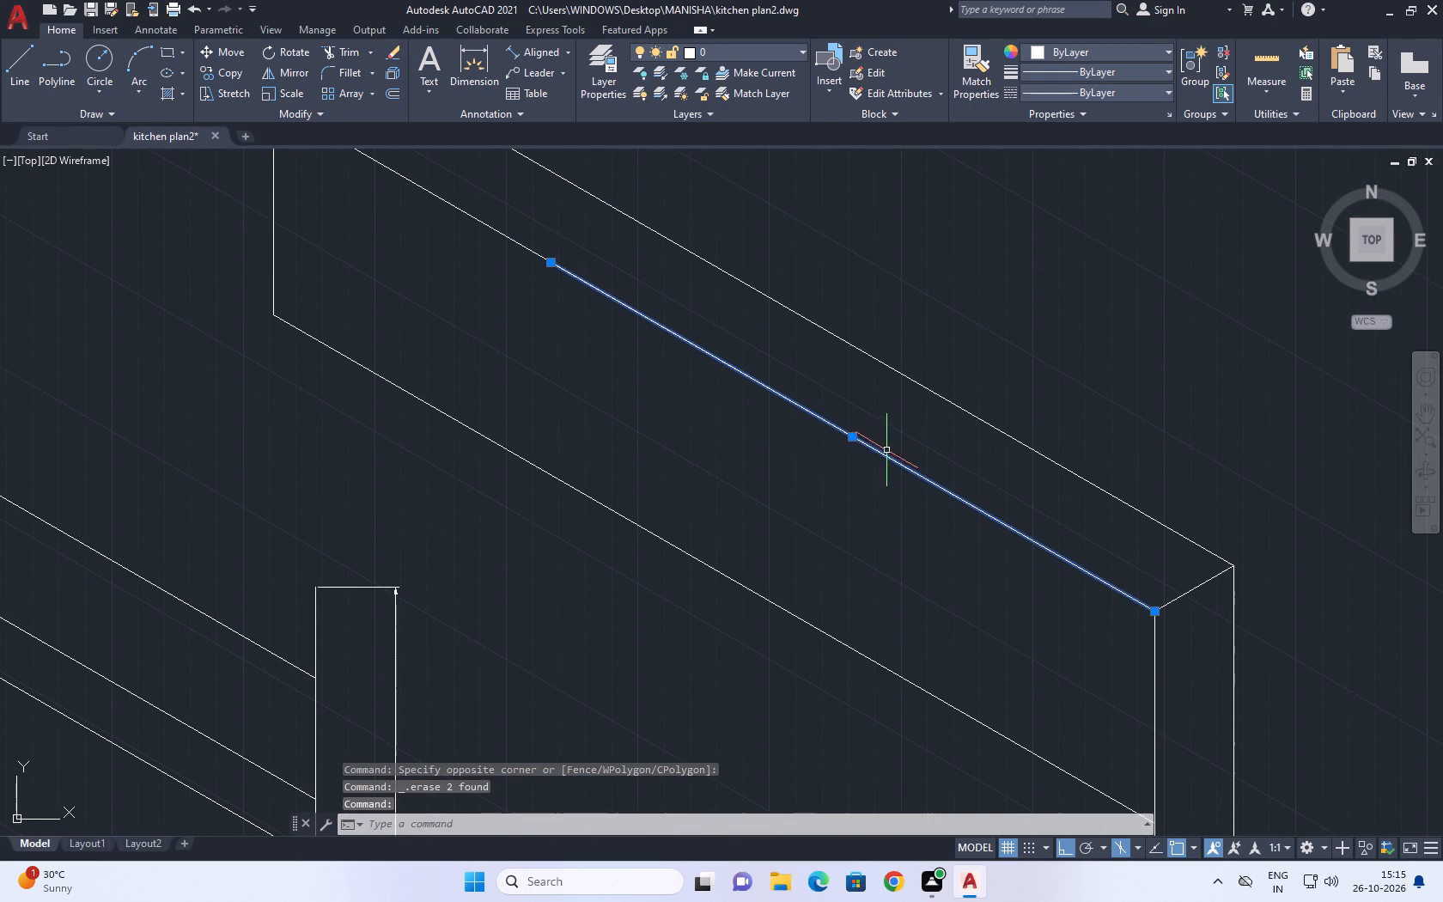
key("Delete")
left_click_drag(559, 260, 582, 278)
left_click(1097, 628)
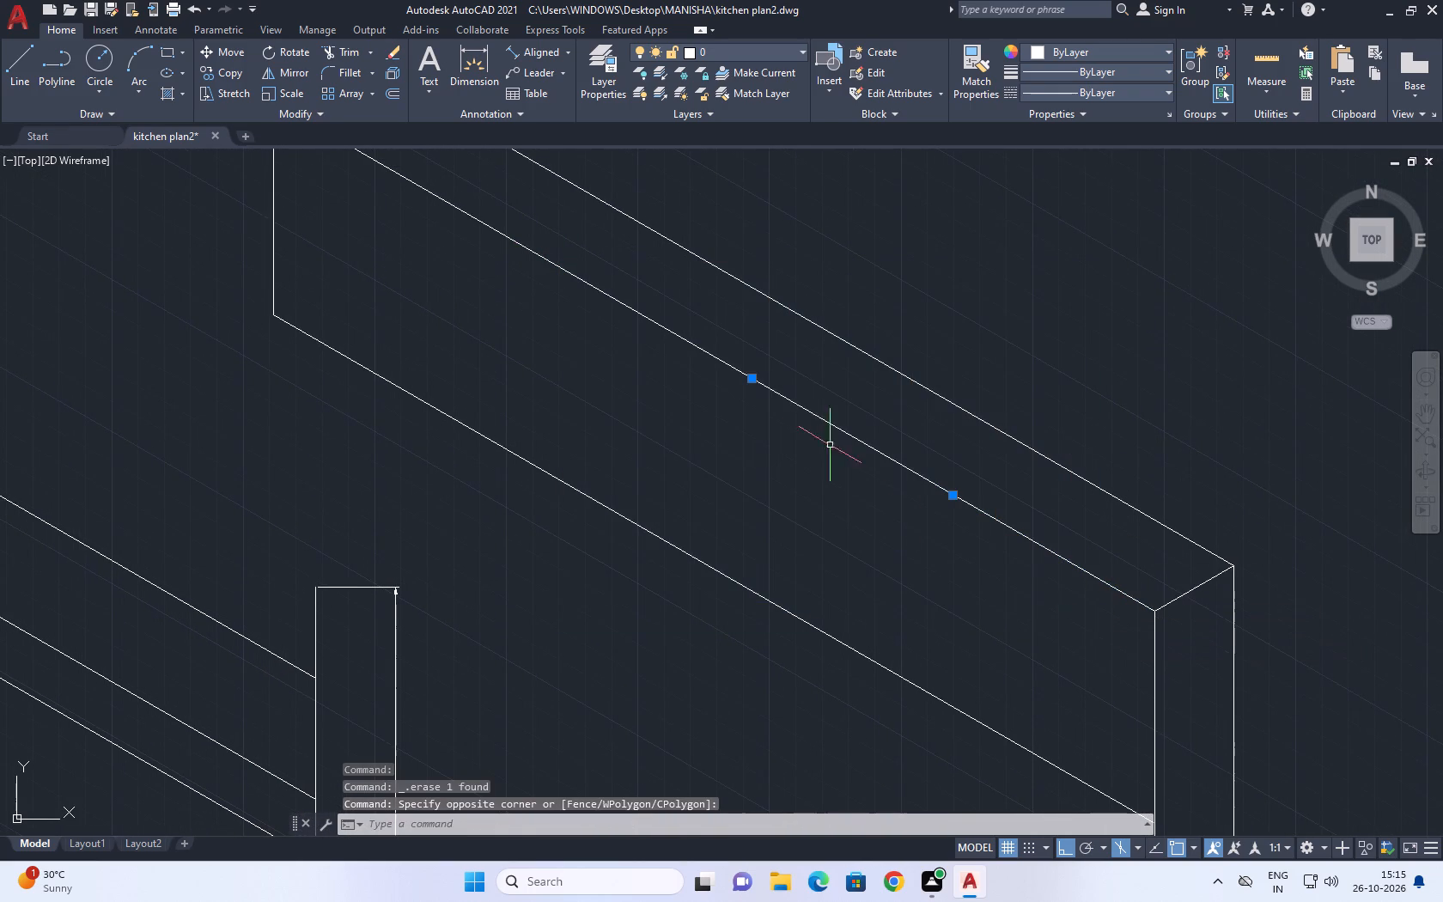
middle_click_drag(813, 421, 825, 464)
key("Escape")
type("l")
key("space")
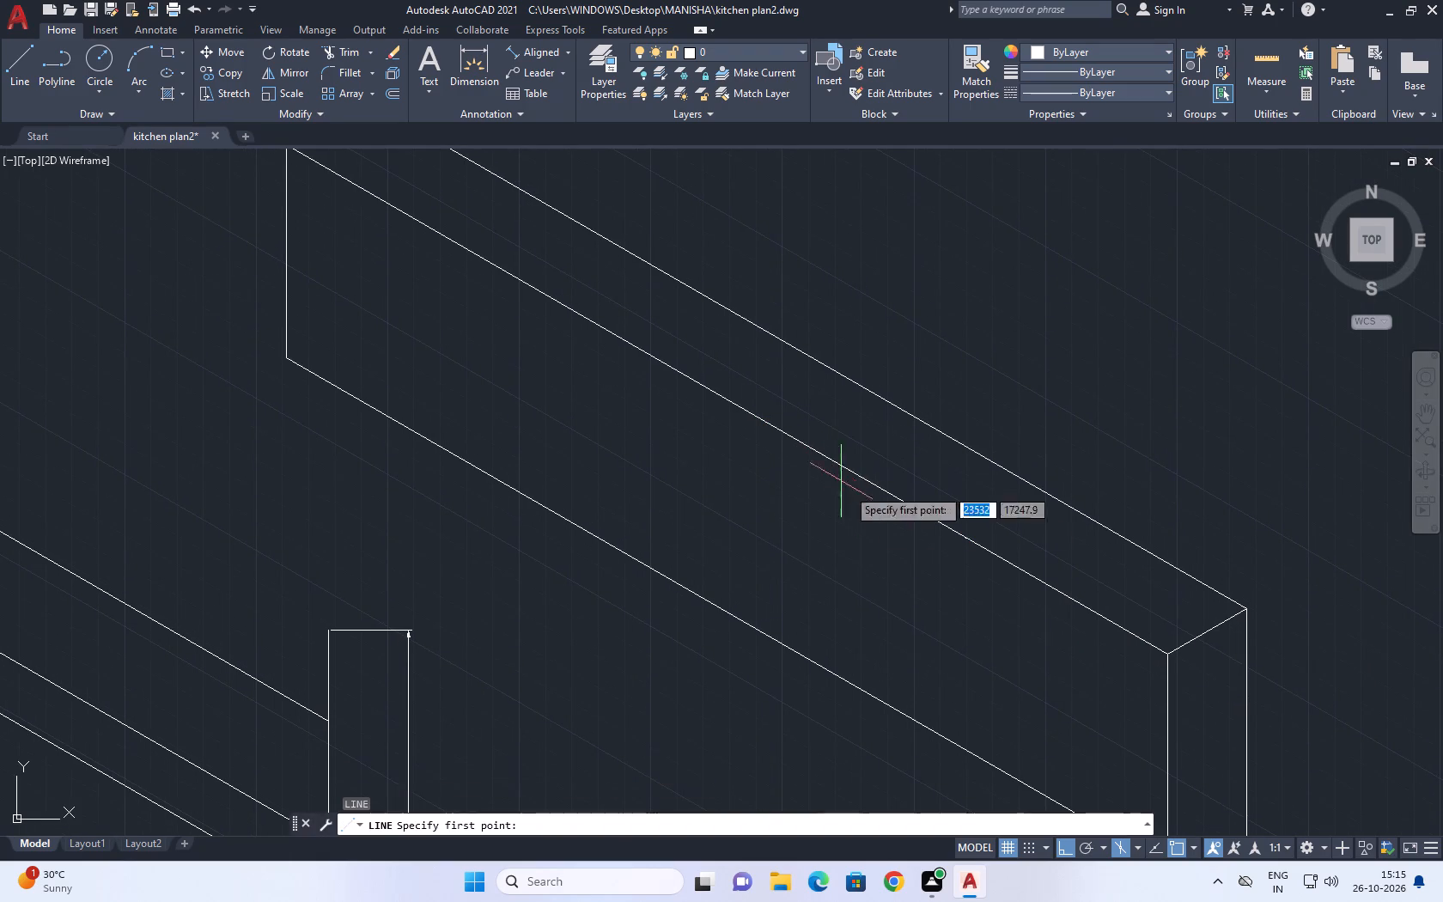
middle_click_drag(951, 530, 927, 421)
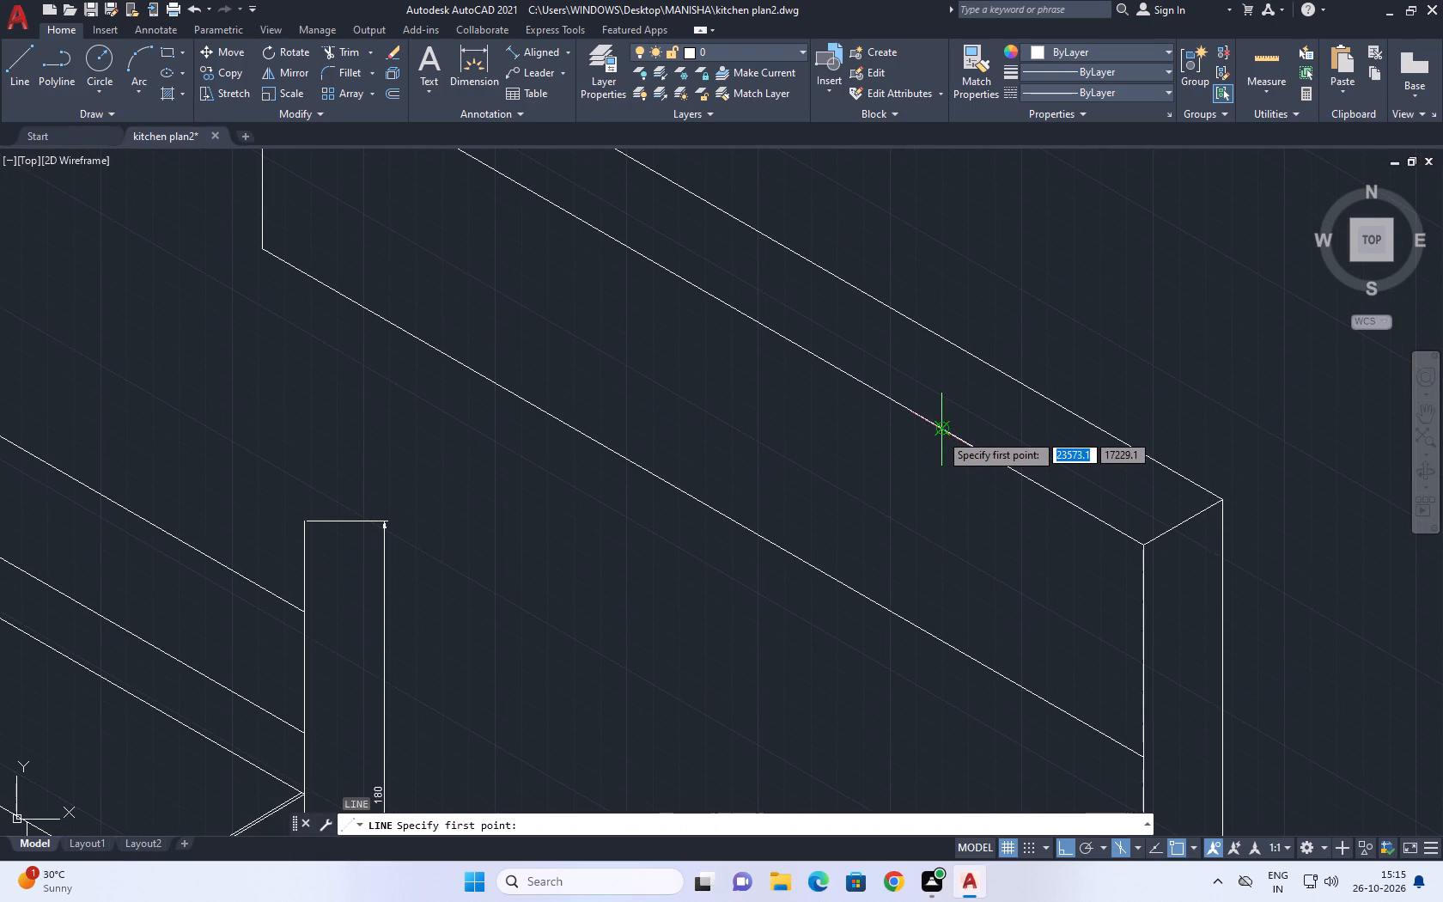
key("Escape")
Erase the two division points left on the front top edge of the upper cabinet.
left_click(670, 218)
left_click(1085, 559)
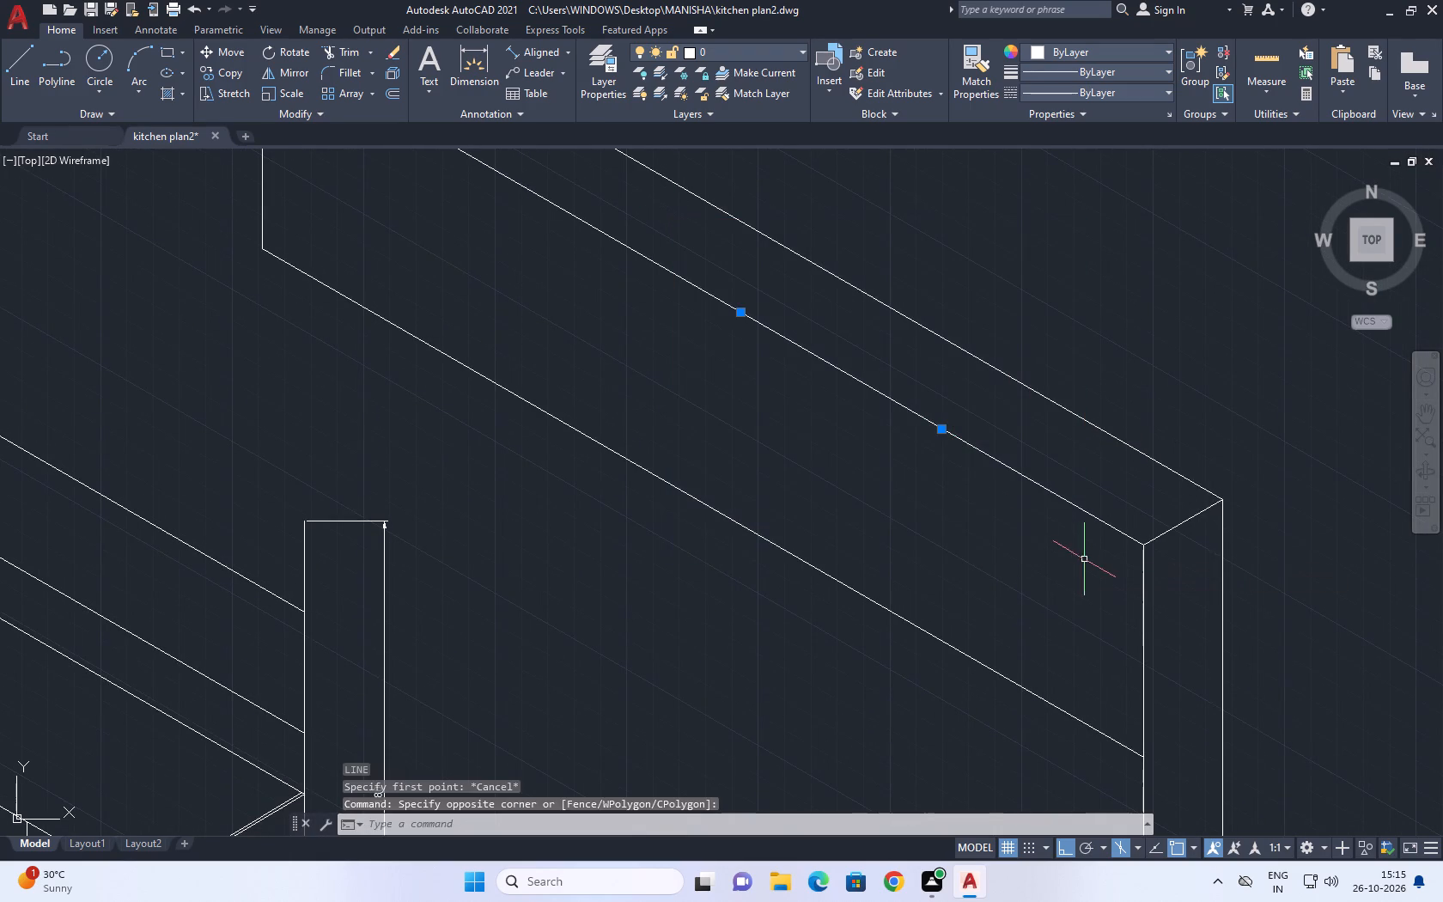
key("Delete")
Copy the far-end vertical edge of the upper-cabinet front face 50 cm along the wall toward the near end.
middle_click_drag(897, 467, 974, 592)
scroll(996, 588, "down", 2)
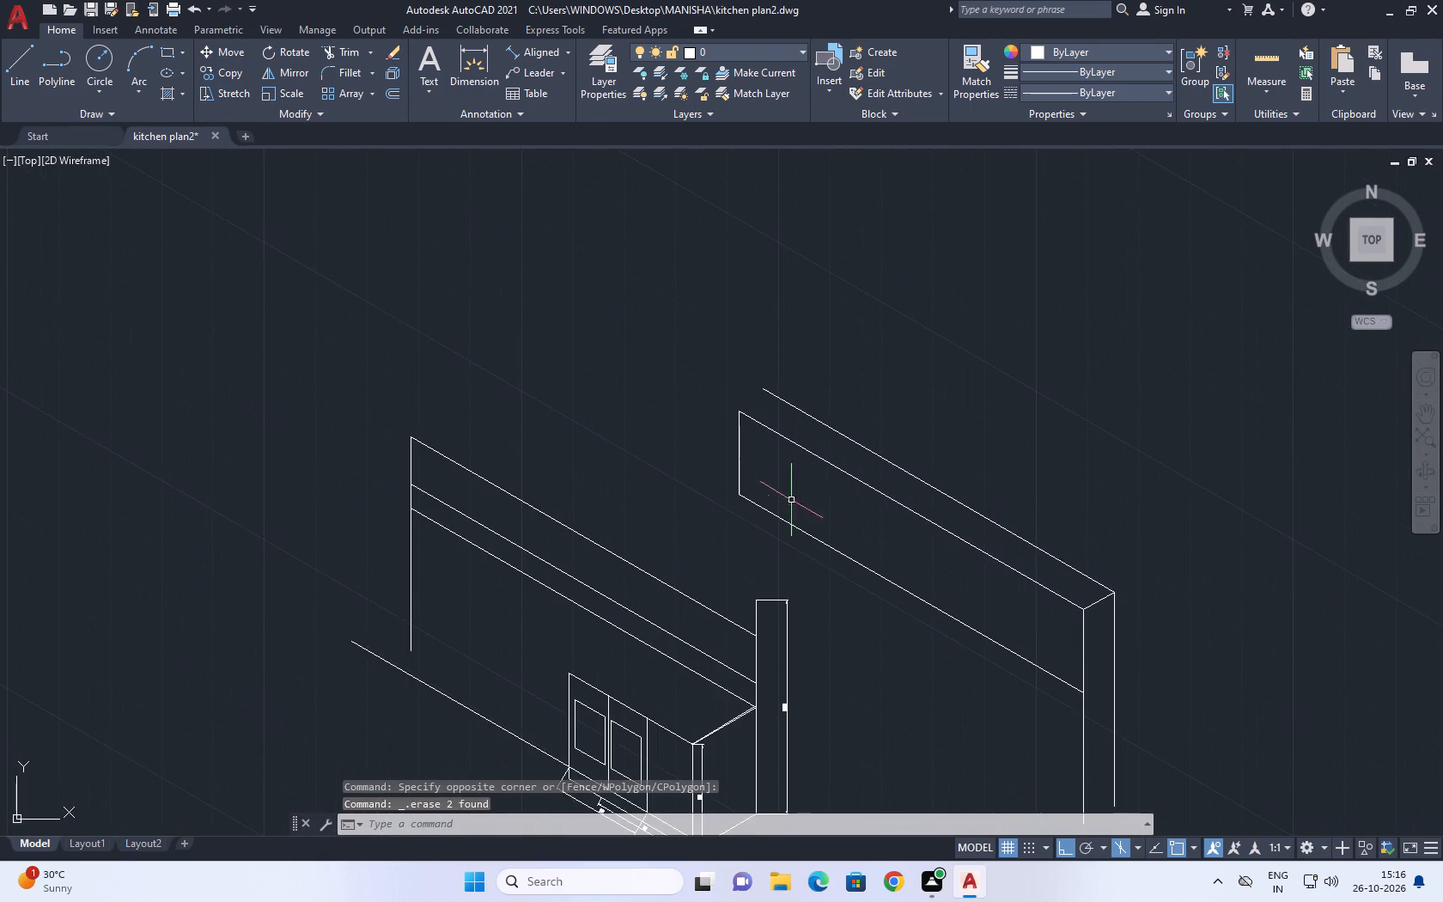
scroll(753, 474, "up", 2)
left_click_drag(752, 466, 736, 457)
left_click(673, 404)
middle_click_drag(689, 449, 737, 555)
key("c")
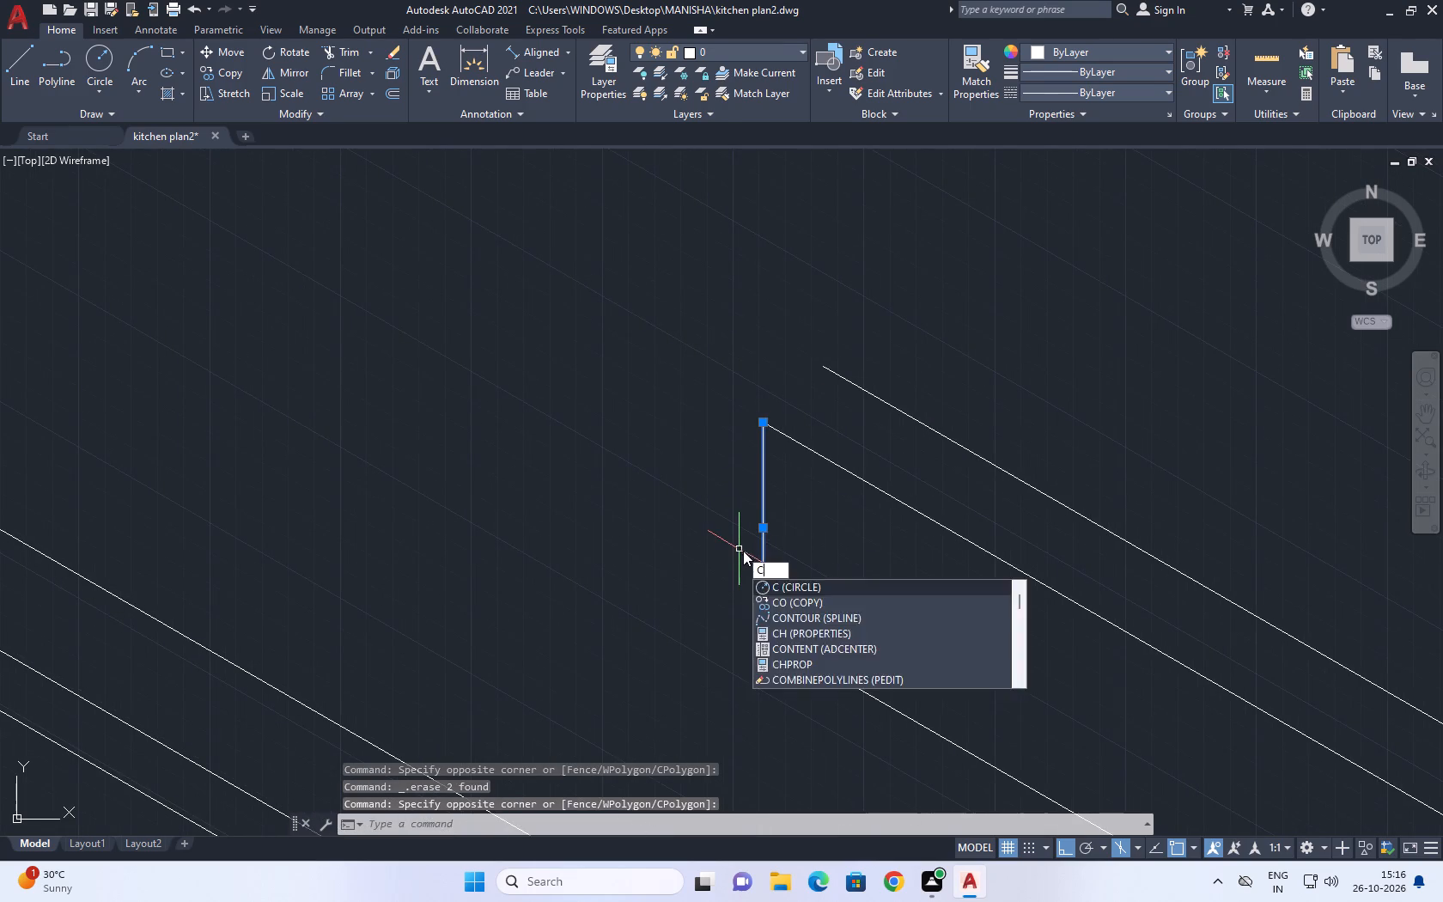
key("o")
key("space")
left_click(758, 634)
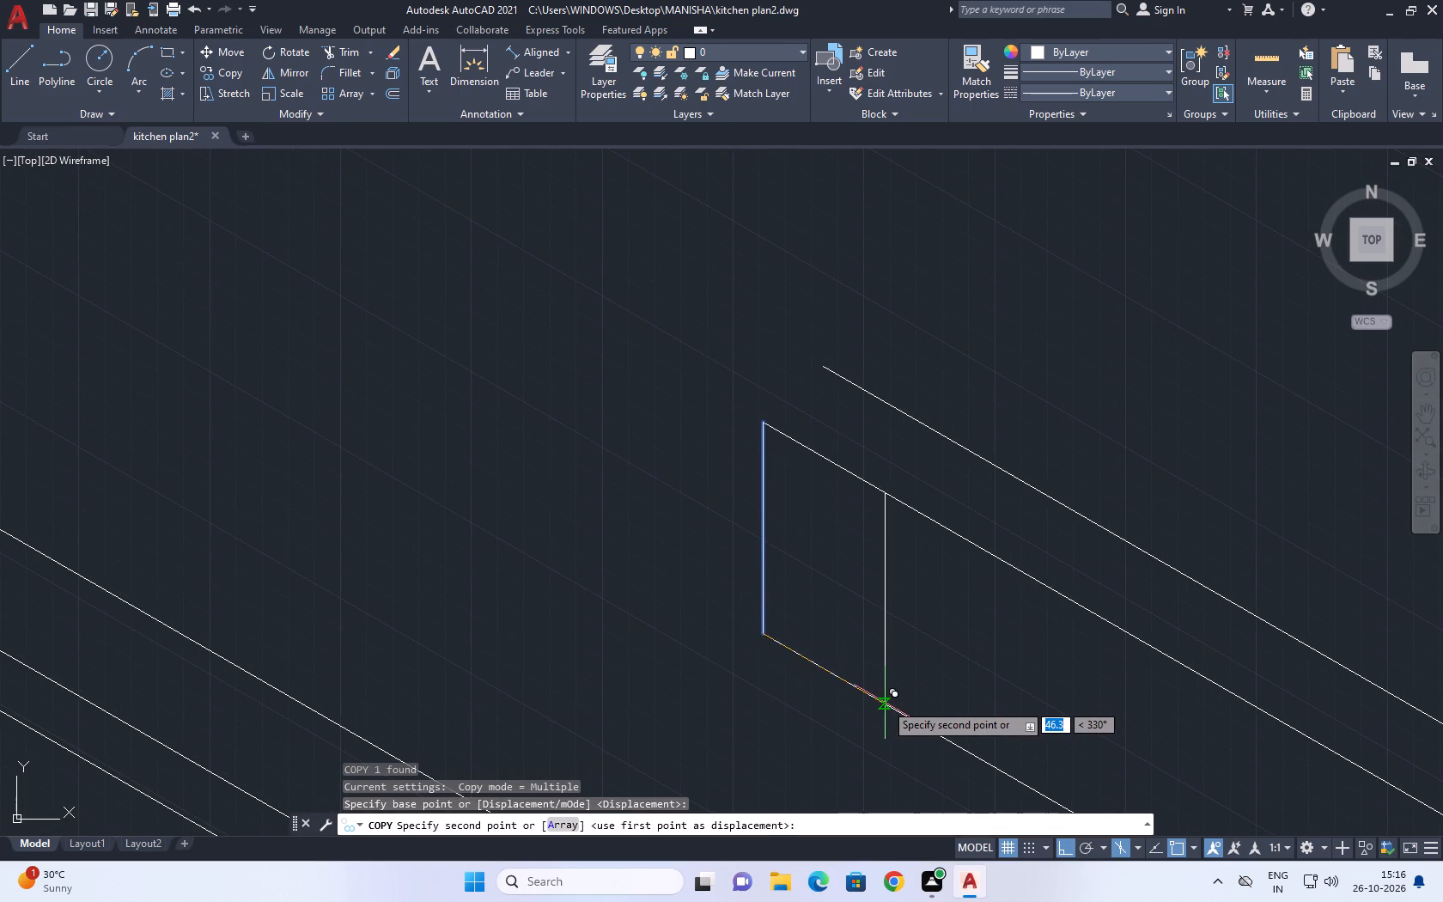
key("5")
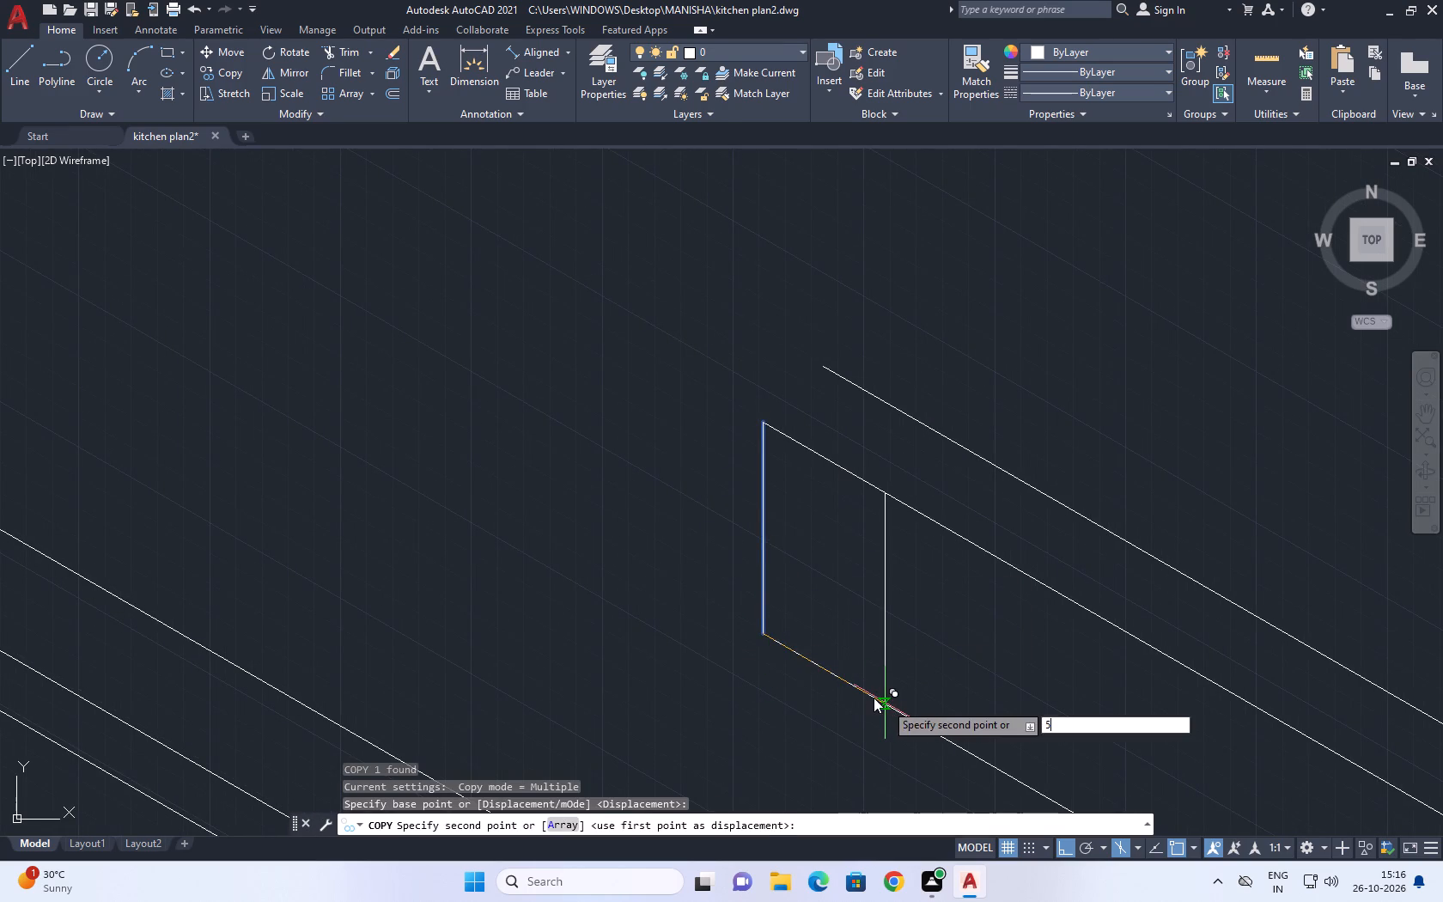
key("0")
key("Return")
key("Escape")
Copy the new vertical divider 60 cm along the wall toward the near end of the front face.
middle_click_drag(959, 734, 717, 446)
left_click_drag(722, 383, 647, 341)
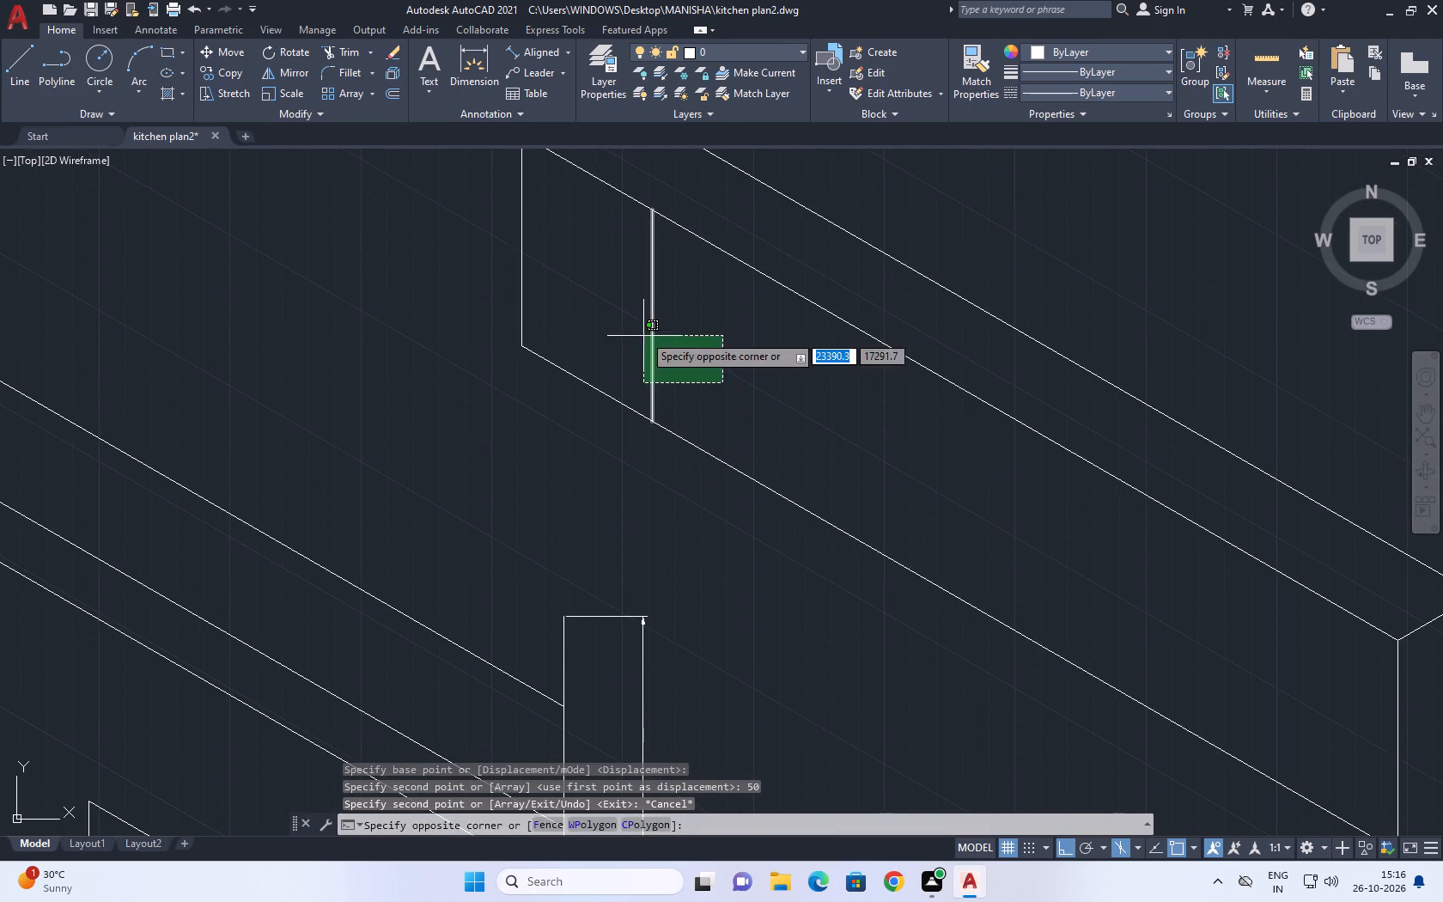
left_click(638, 326)
middle_click_drag(663, 357, 700, 448)
key("c")
key("o")
key("space")
left_click(689, 482)
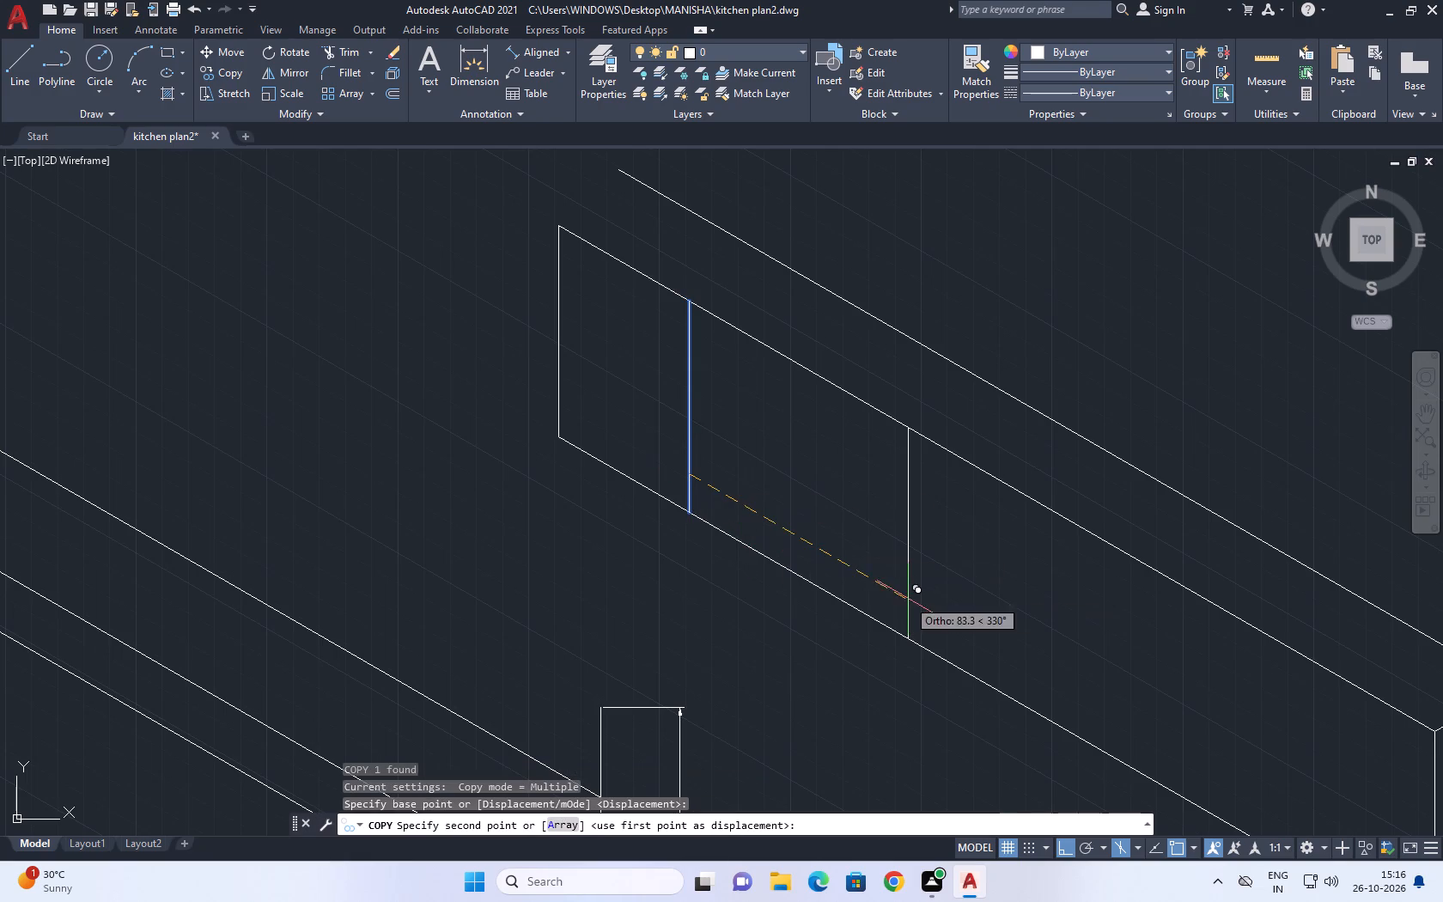
type("60")
key("Return")
key("Escape")
Draw a line over the front top edge from the second divider's top to the near front corner.
middle_click_drag(814, 456, 582, 354)
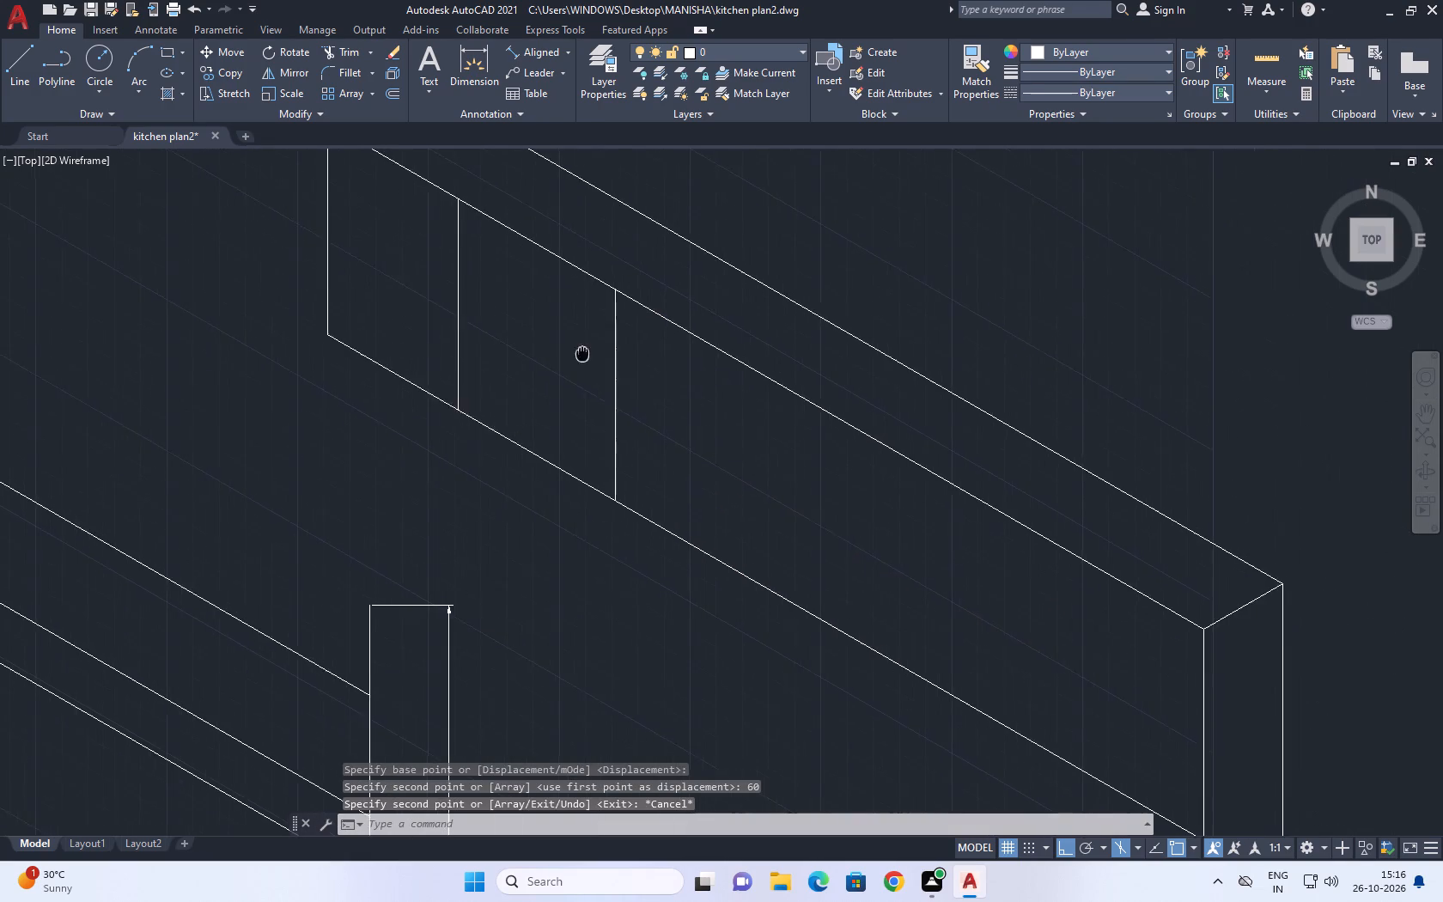
scroll(763, 463, "down", 1)
left_click(847, 458)
key("Escape")
key("l")
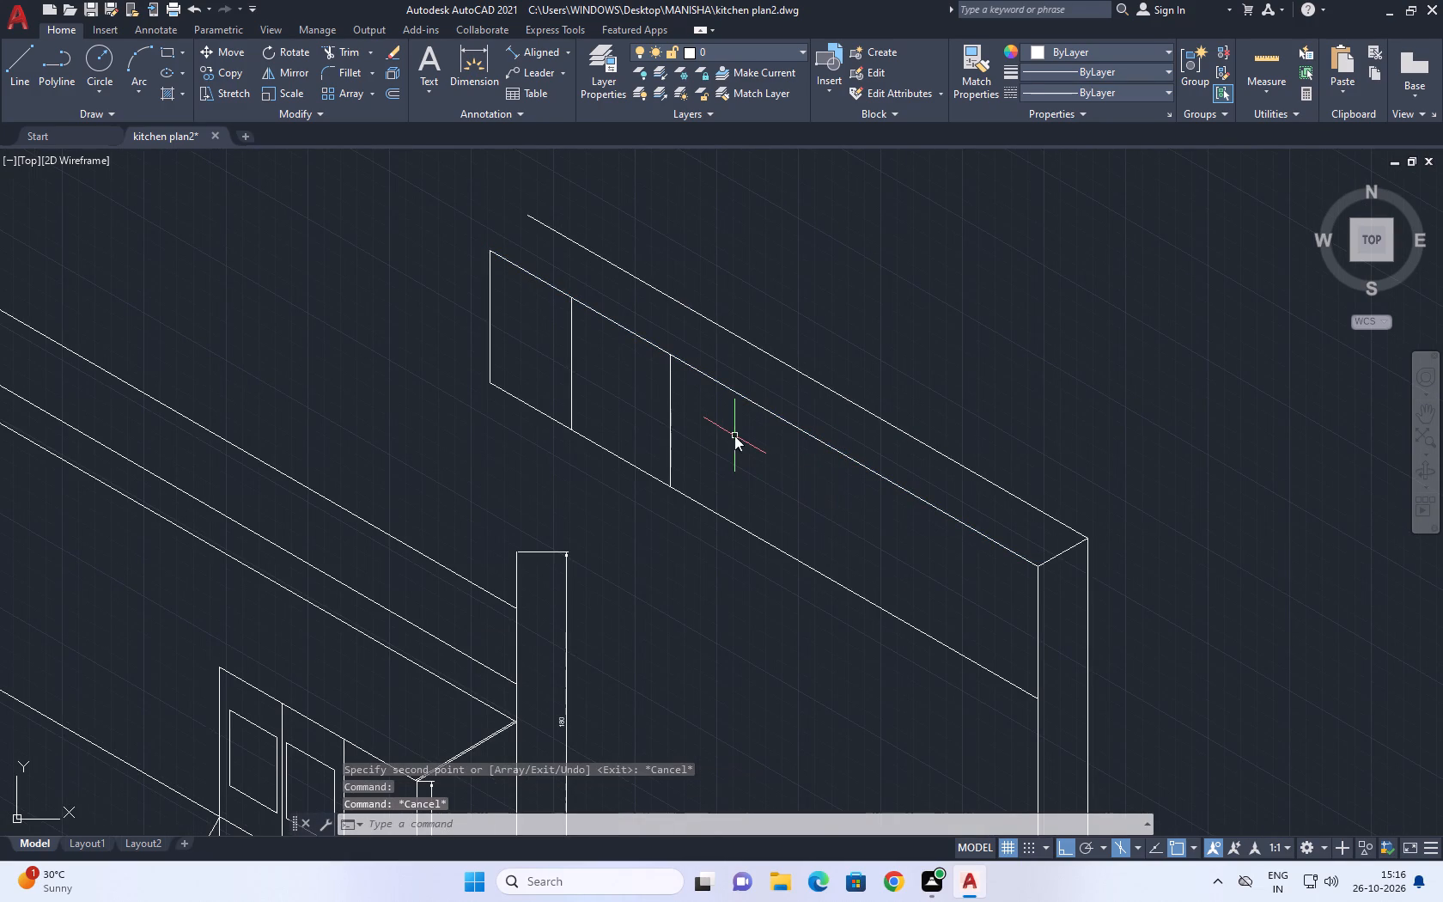
key("space")
left_click(669, 350)
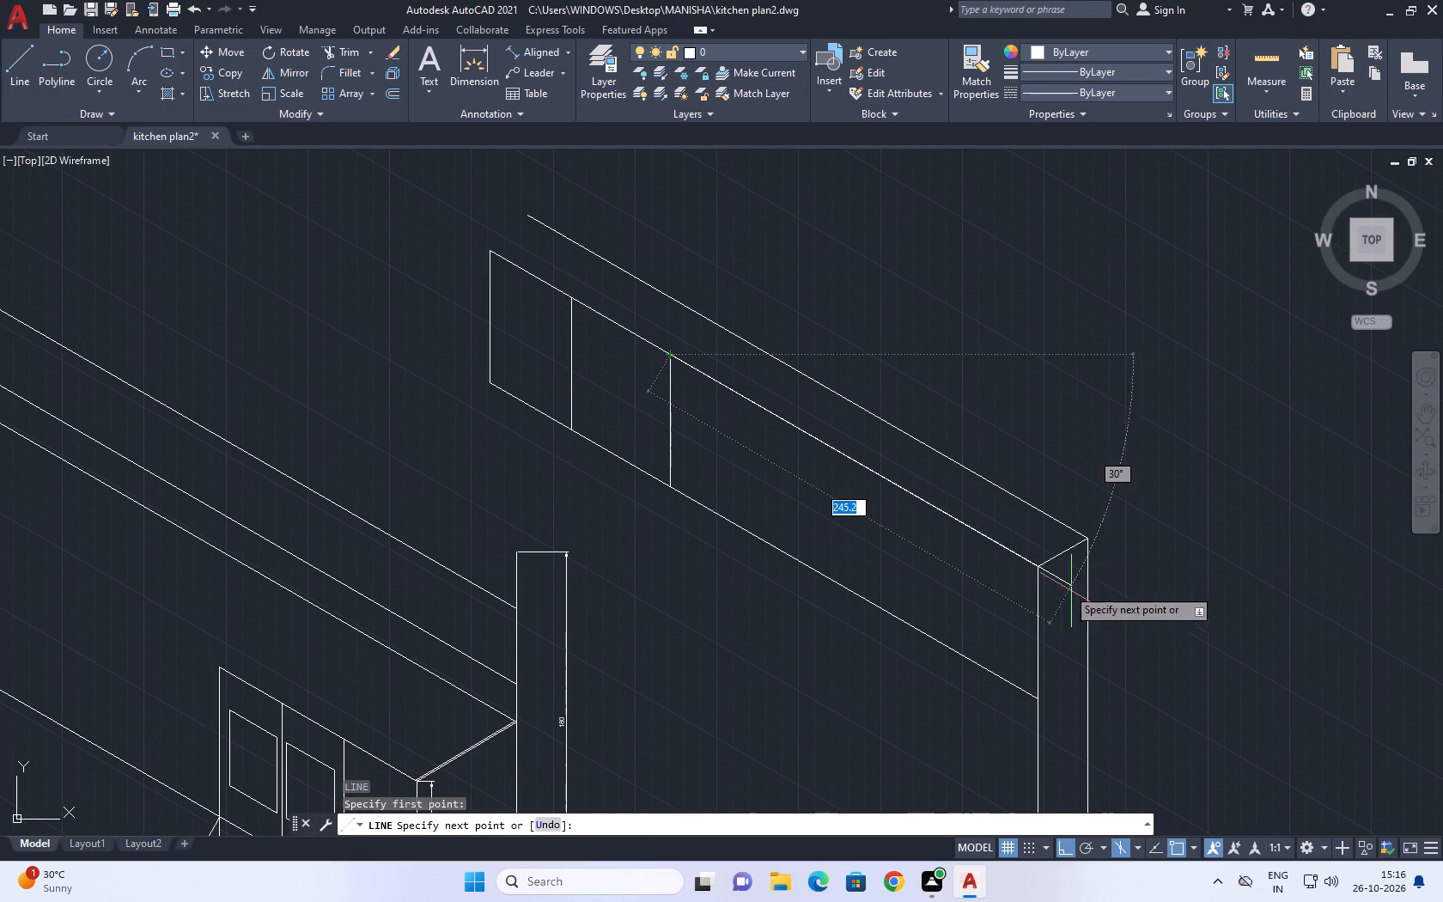
left_click(1037, 565)
key("Escape")
Divide the line between the second divider and the near front corner into 3 equal segments.
left_click(1003, 546)
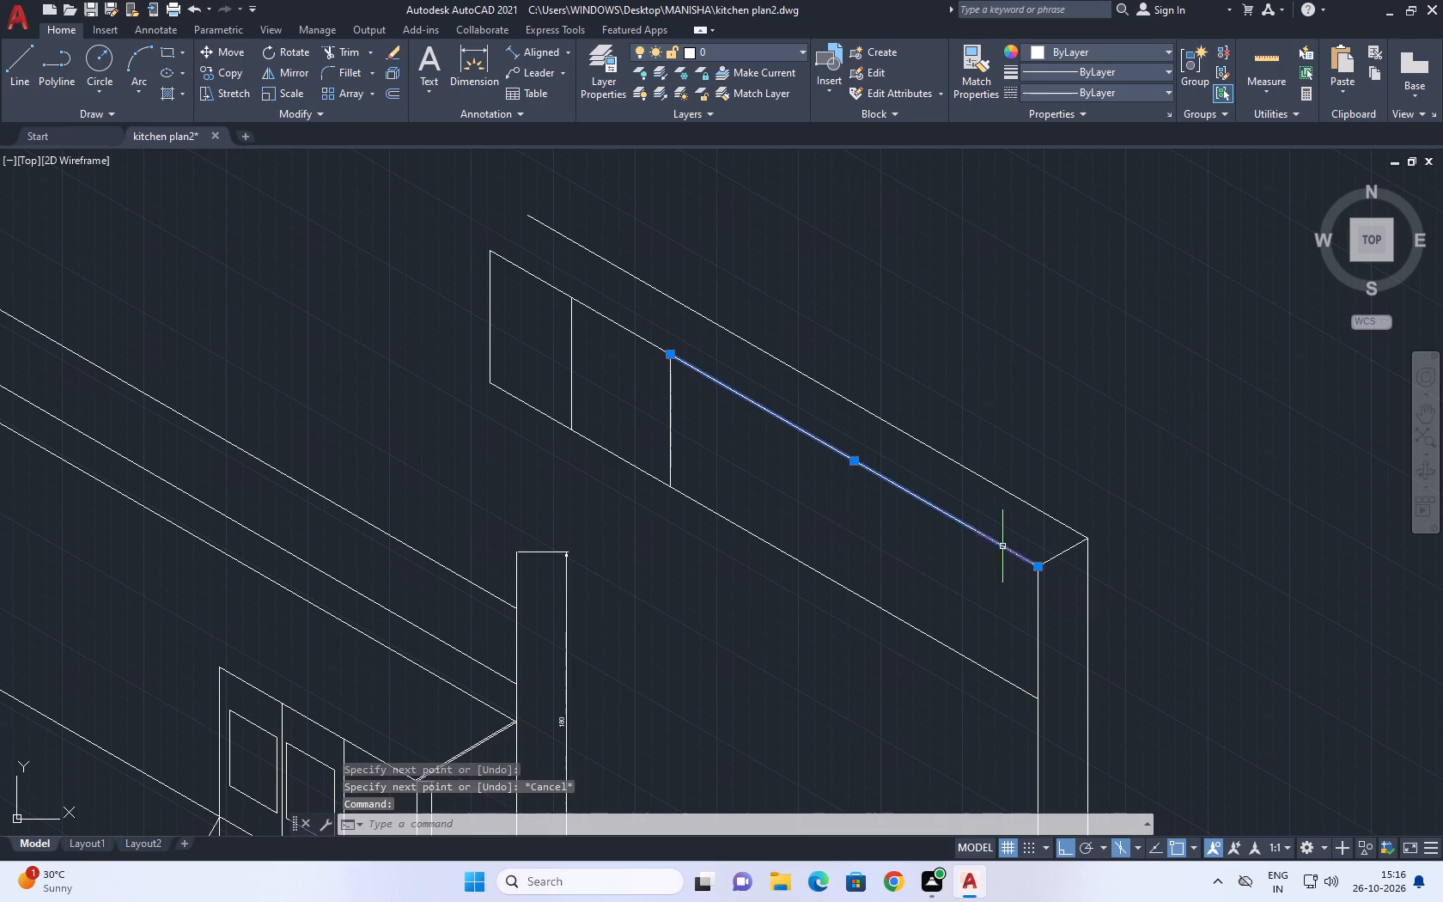
middle_click_drag(903, 528, 920, 585)
key("d")
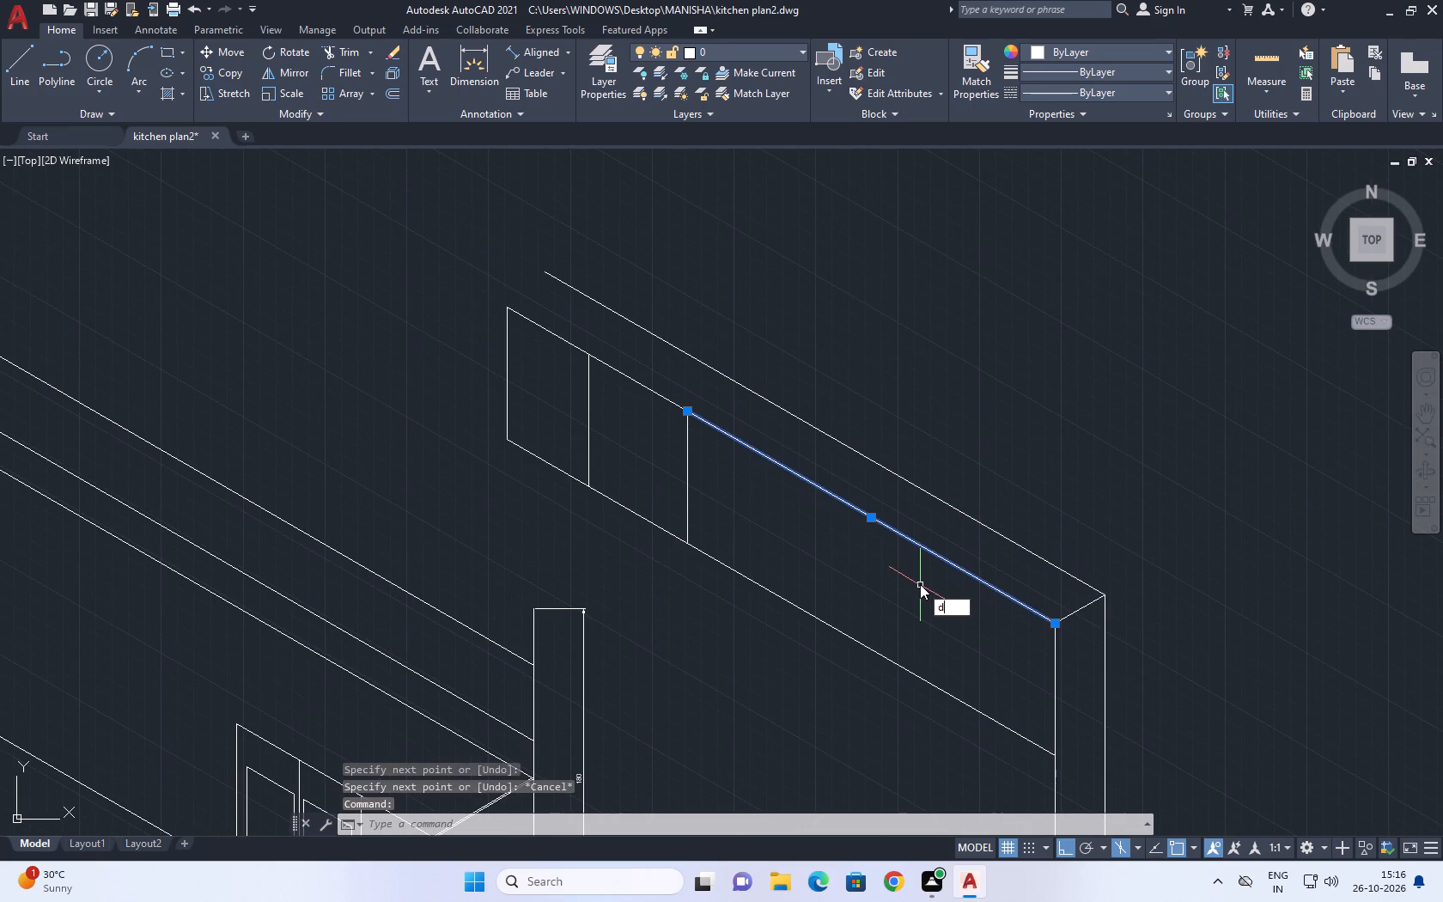
key("i")
key("v")
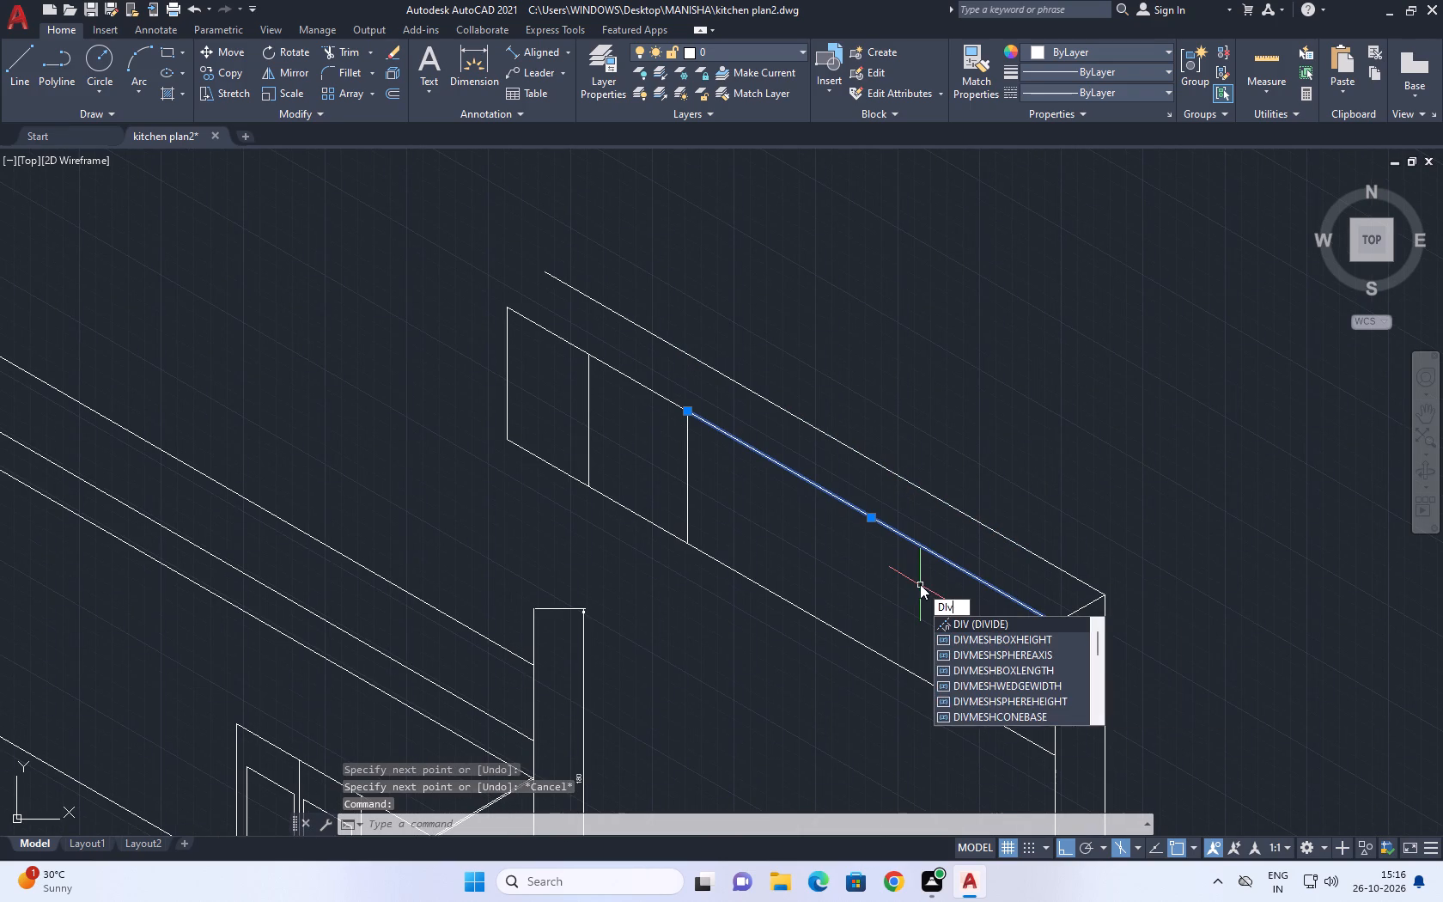
key("space")
left_click(950, 564)
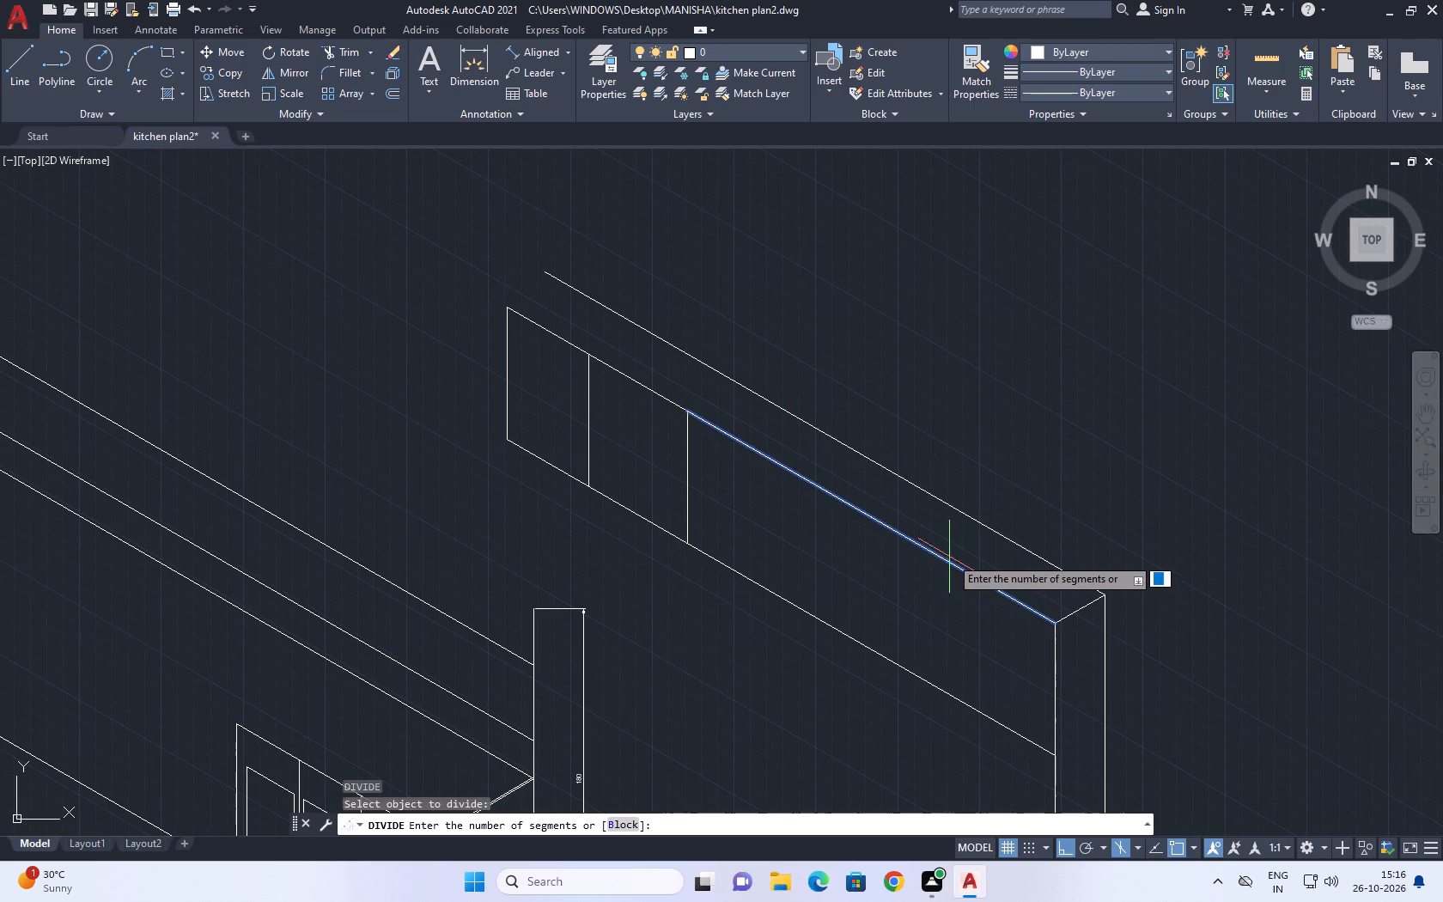
key("3")
key("Return")
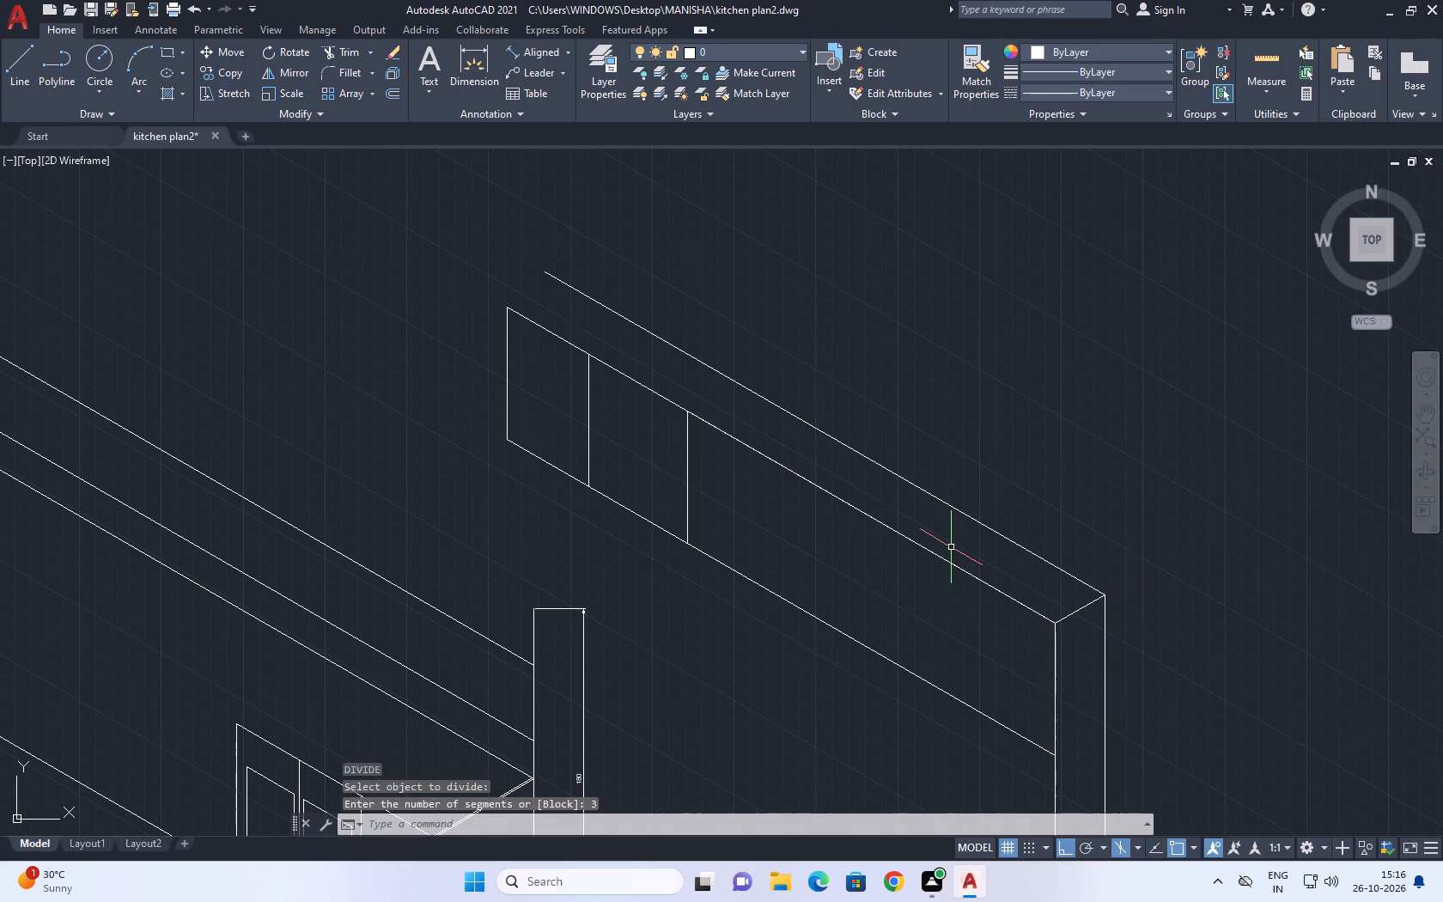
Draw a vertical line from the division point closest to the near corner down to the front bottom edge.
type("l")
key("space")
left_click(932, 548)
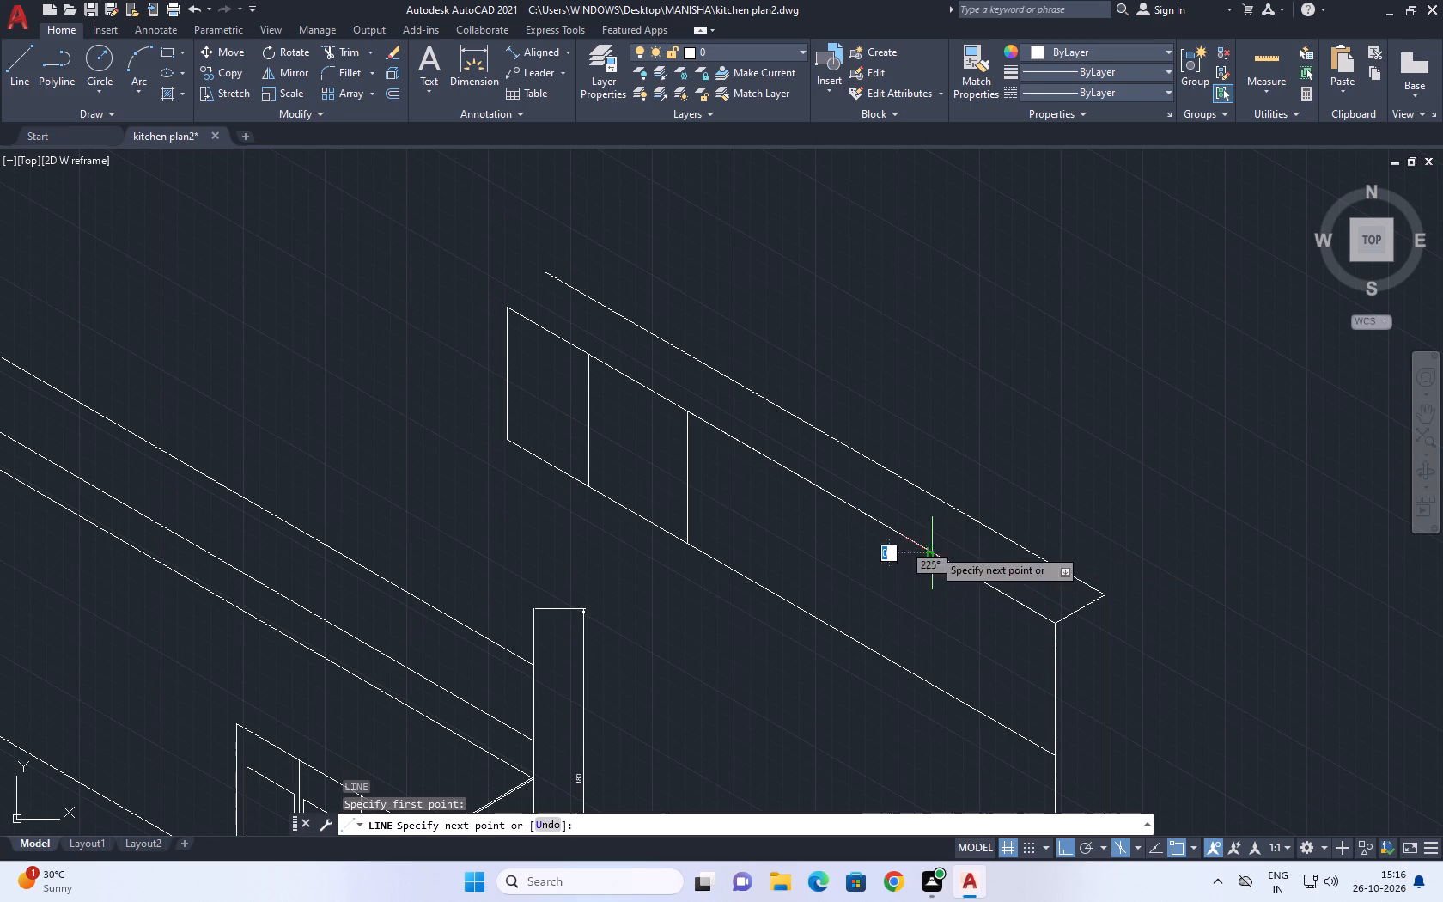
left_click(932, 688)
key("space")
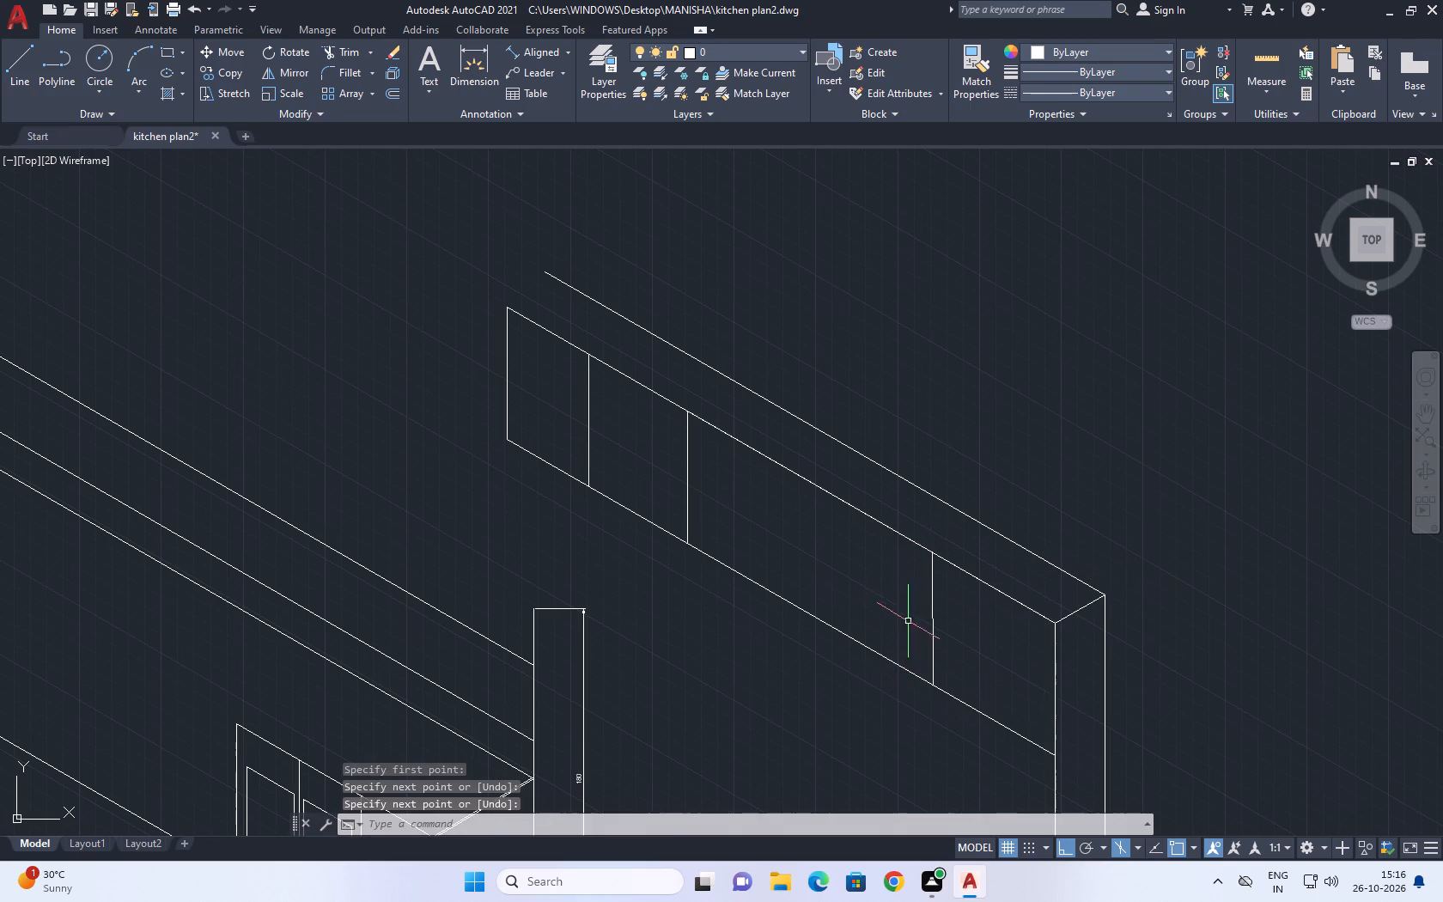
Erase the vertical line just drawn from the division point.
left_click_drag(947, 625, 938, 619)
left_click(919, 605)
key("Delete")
Draw a vertical line from each of the two division points down past the front bottom edge.
middle_click_drag(911, 546, 861, 492)
type("l")
key("space")
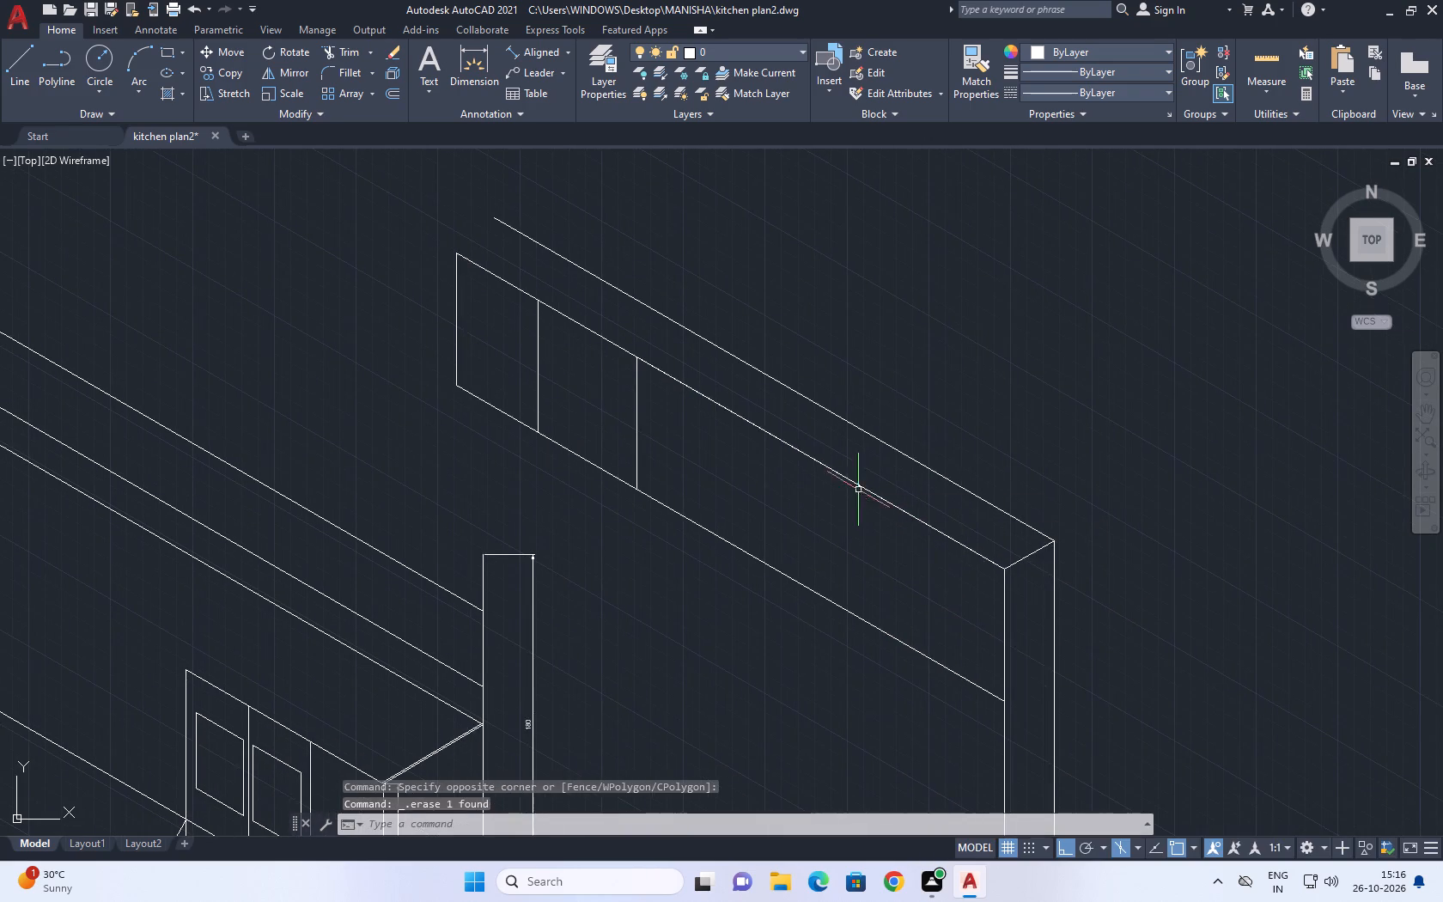
left_click(885, 498)
left_click(886, 758)
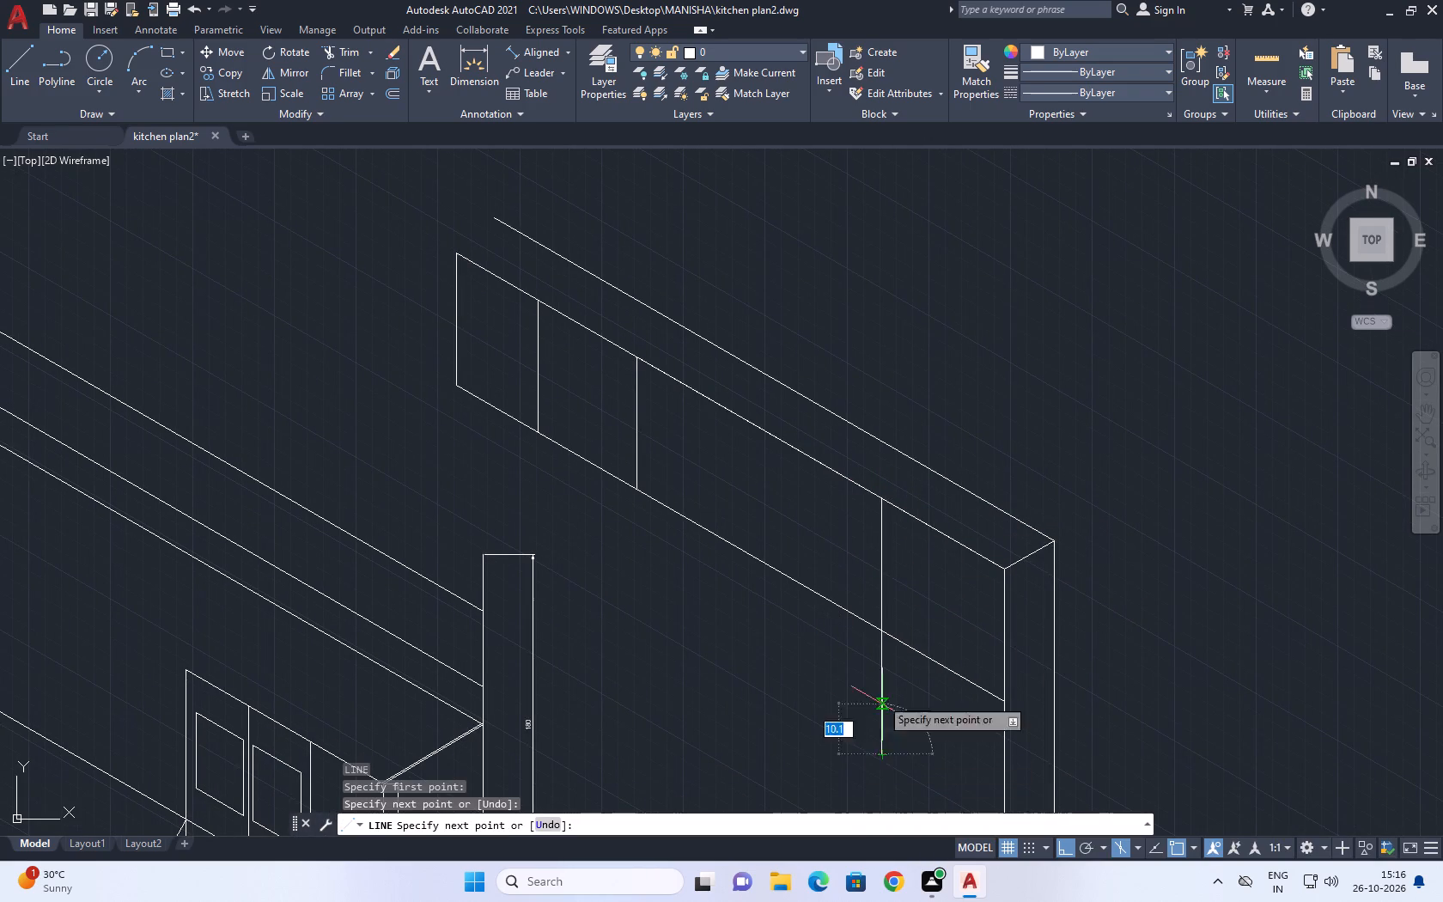
key("Escape")
key("l")
key("space")
left_click(762, 424)
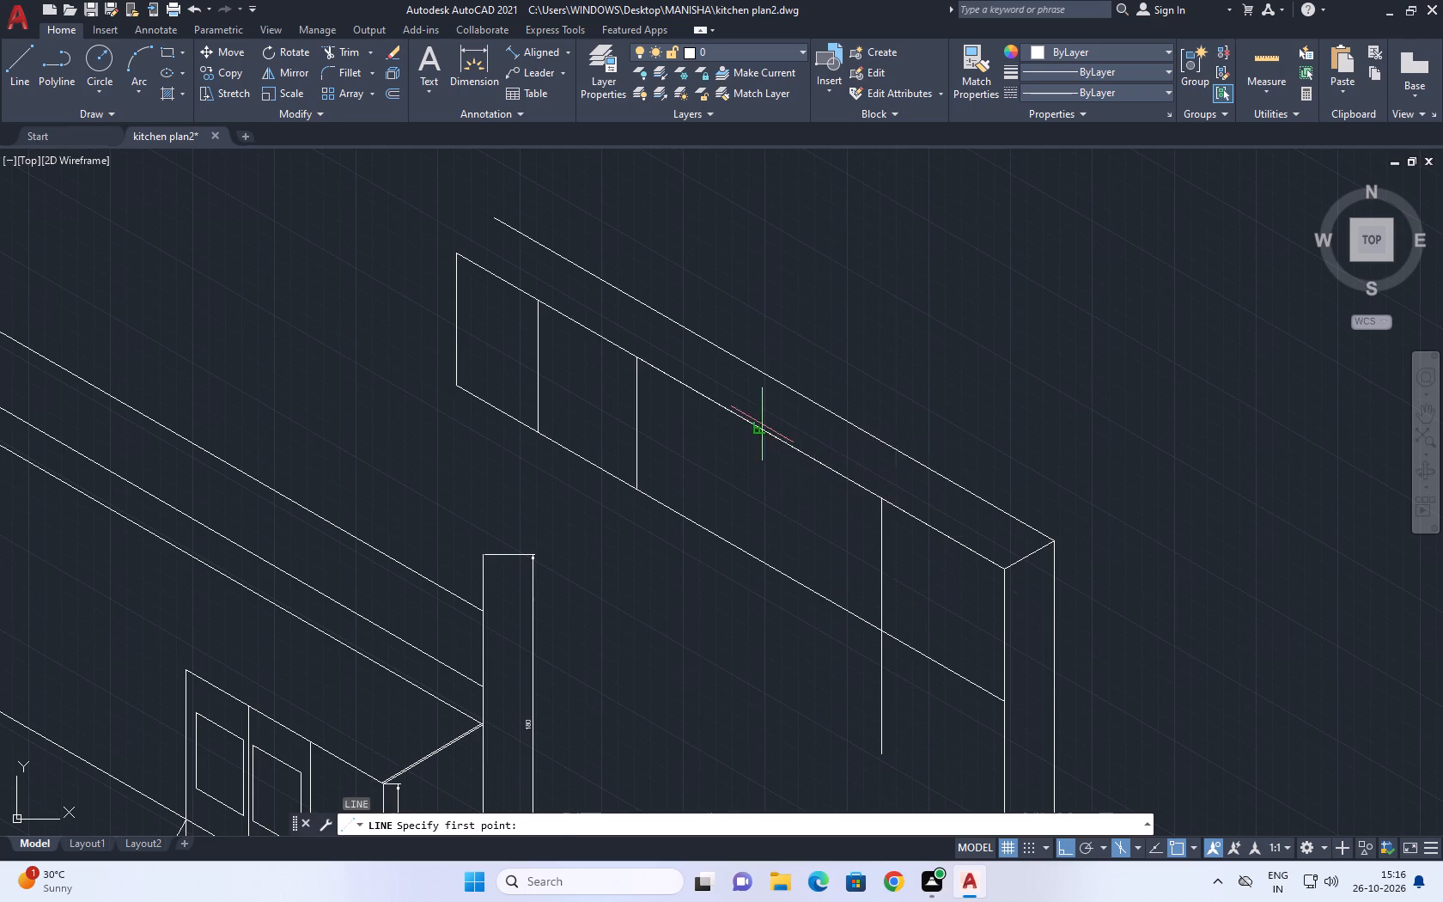
left_click(783, 661)
key("Escape")
Stretch the lower end of the vertical line closest to the near corner so it ends on the front bottom edge.
left_click_drag(929, 700, 889, 686)
left_click(852, 670)
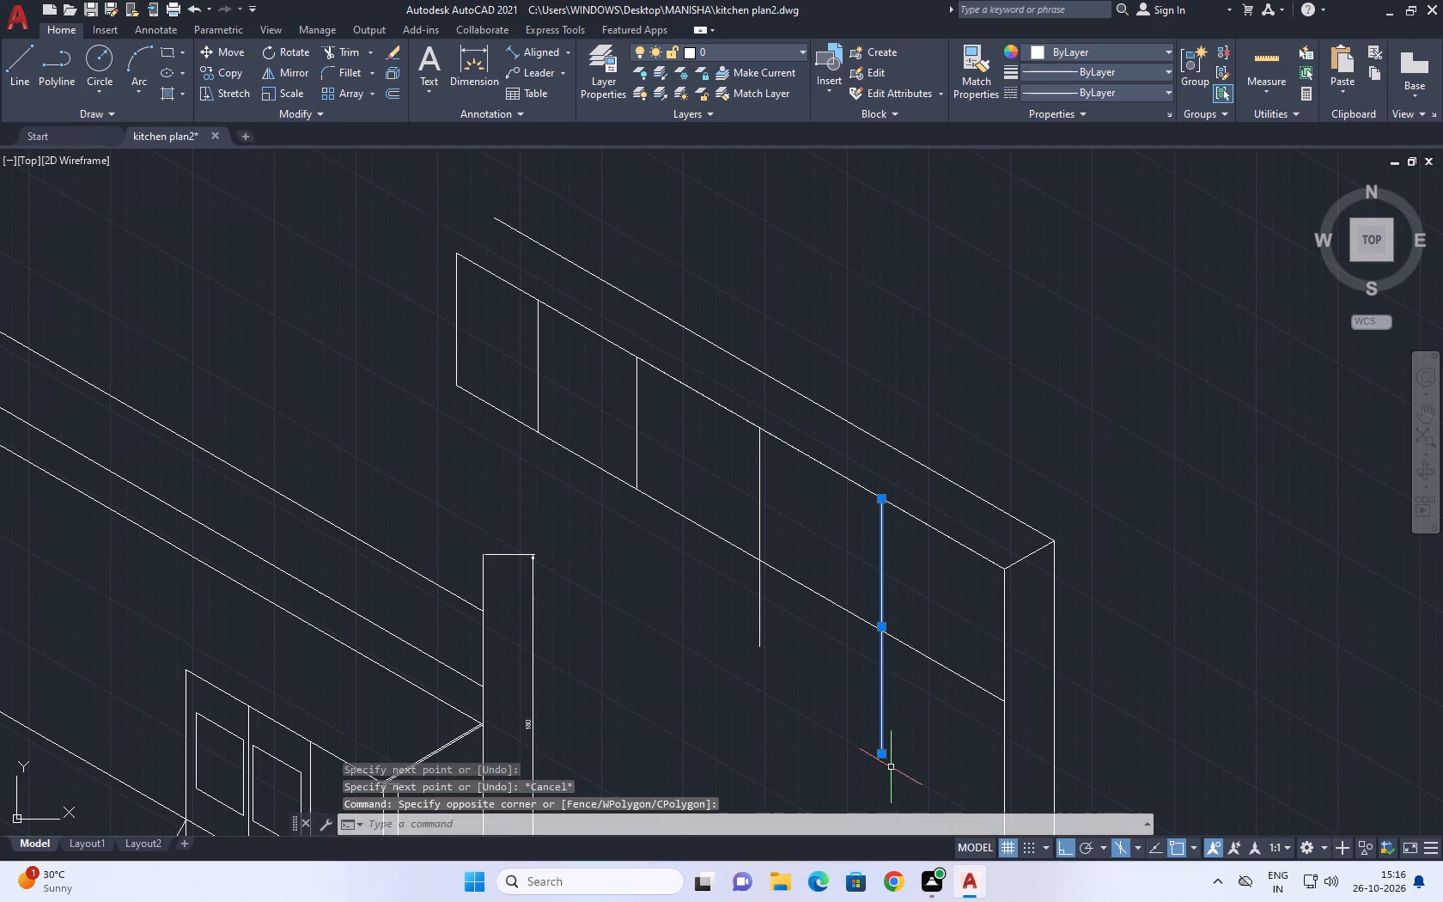
left_click(881, 754)
left_click(883, 629)
key("Escape")
scroll(736, 625, "up", 2)
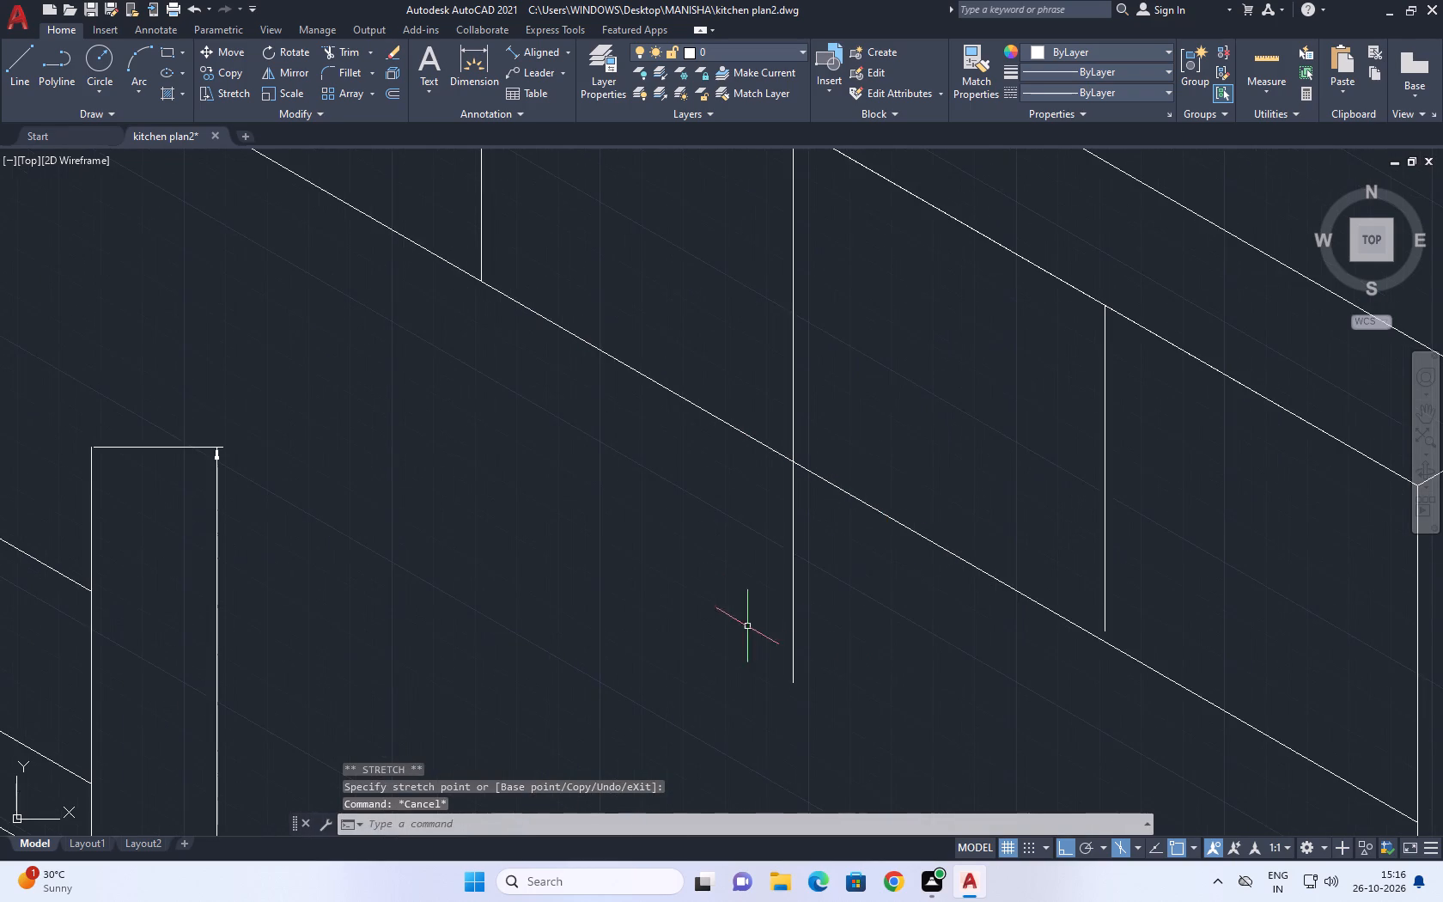
middle_click_drag(1038, 633, 814, 592)
scroll(876, 573, "up", 2)
left_click(926, 589)
left_click_drag(865, 539, 867, 548)
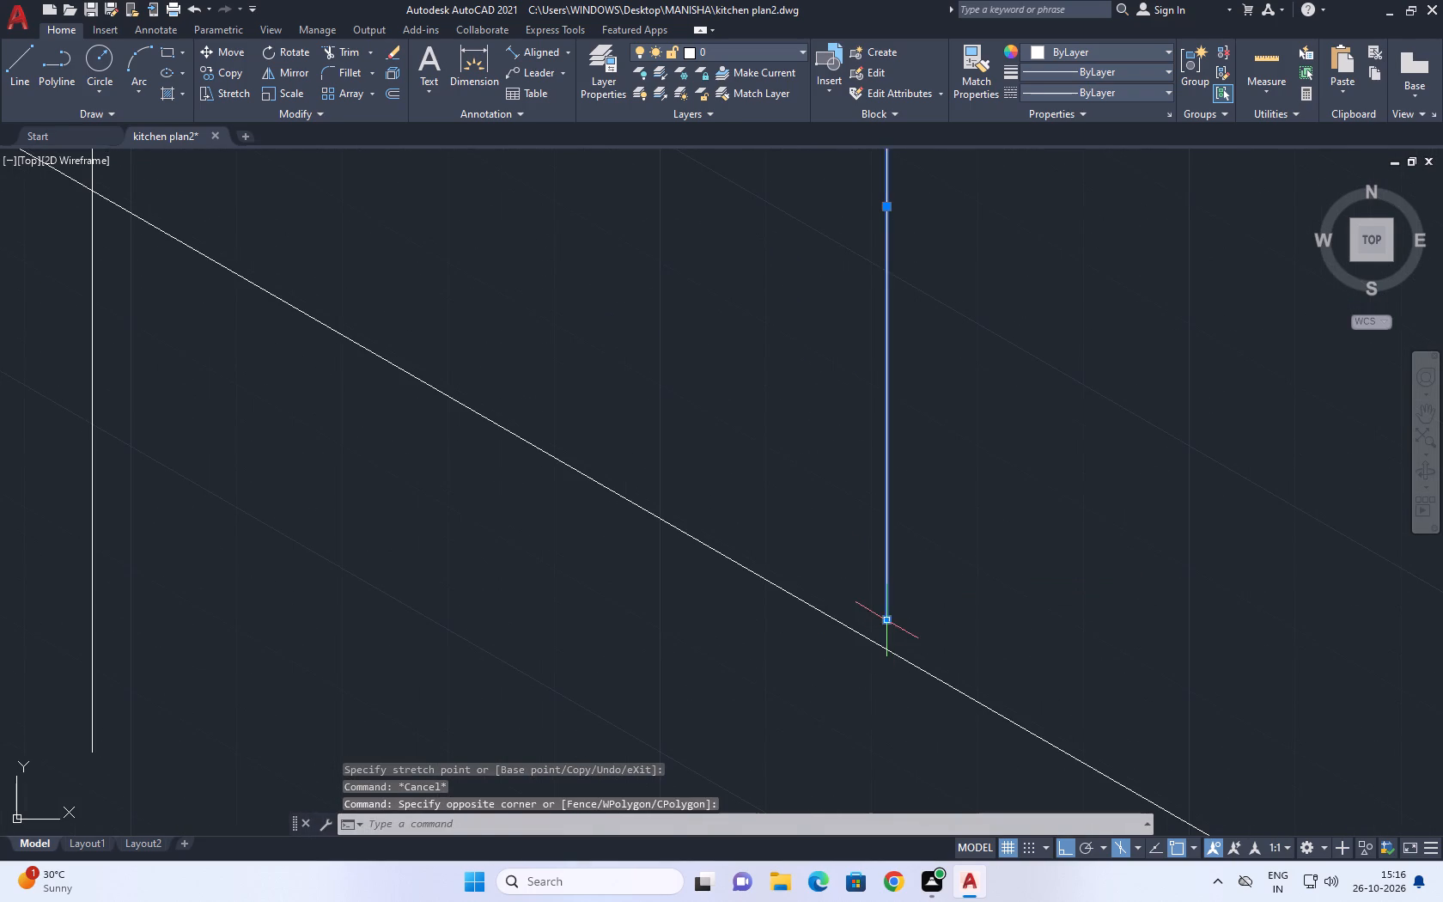
left_click(889, 620)
left_click(886, 709)
left_click(890, 722)
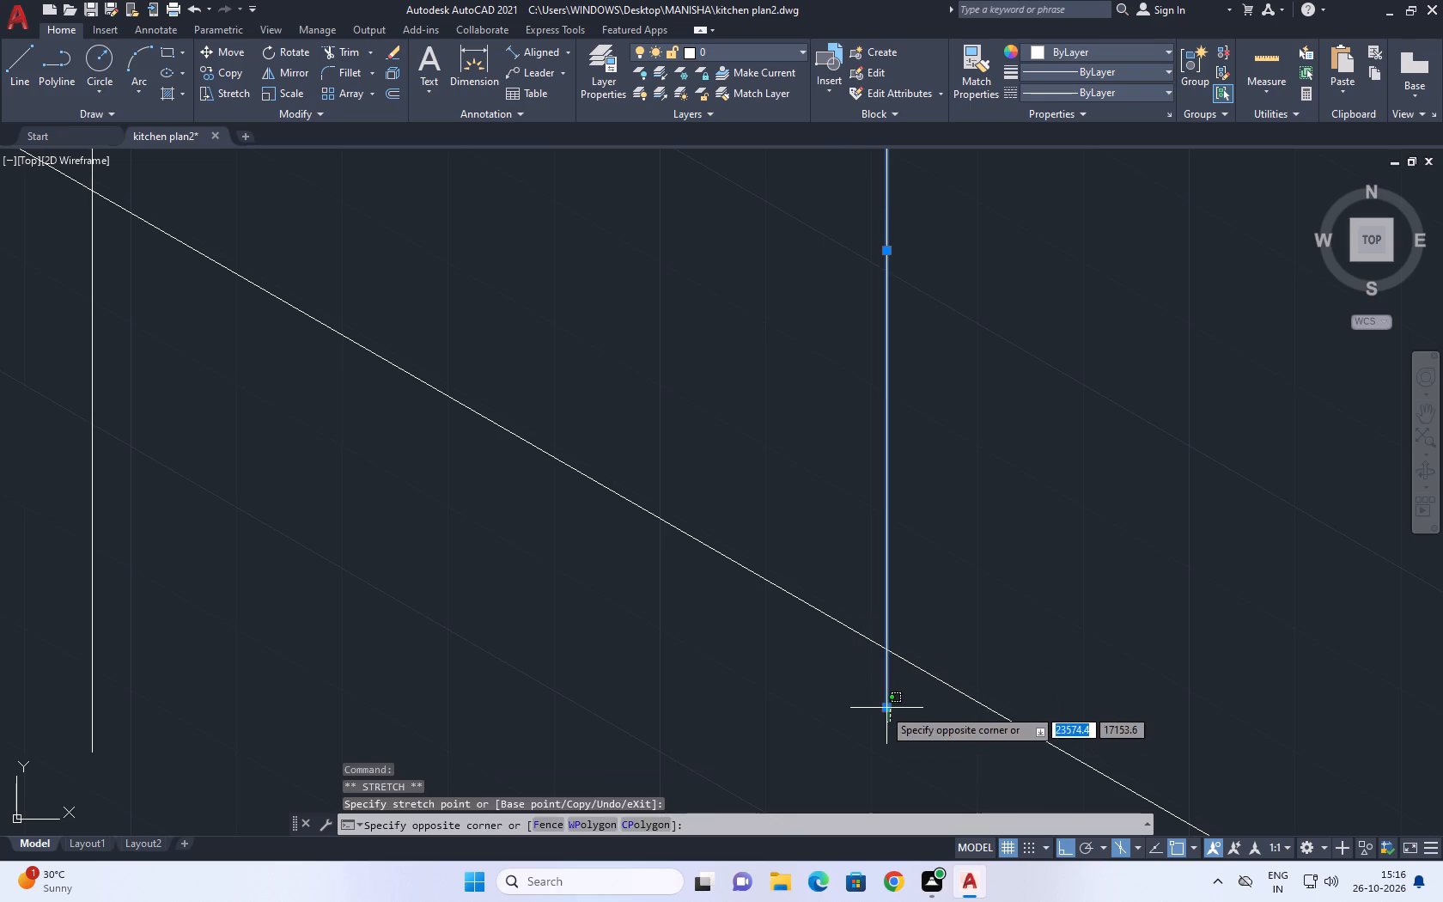
left_click(883, 705)
left_click(888, 709)
left_click(886, 650)
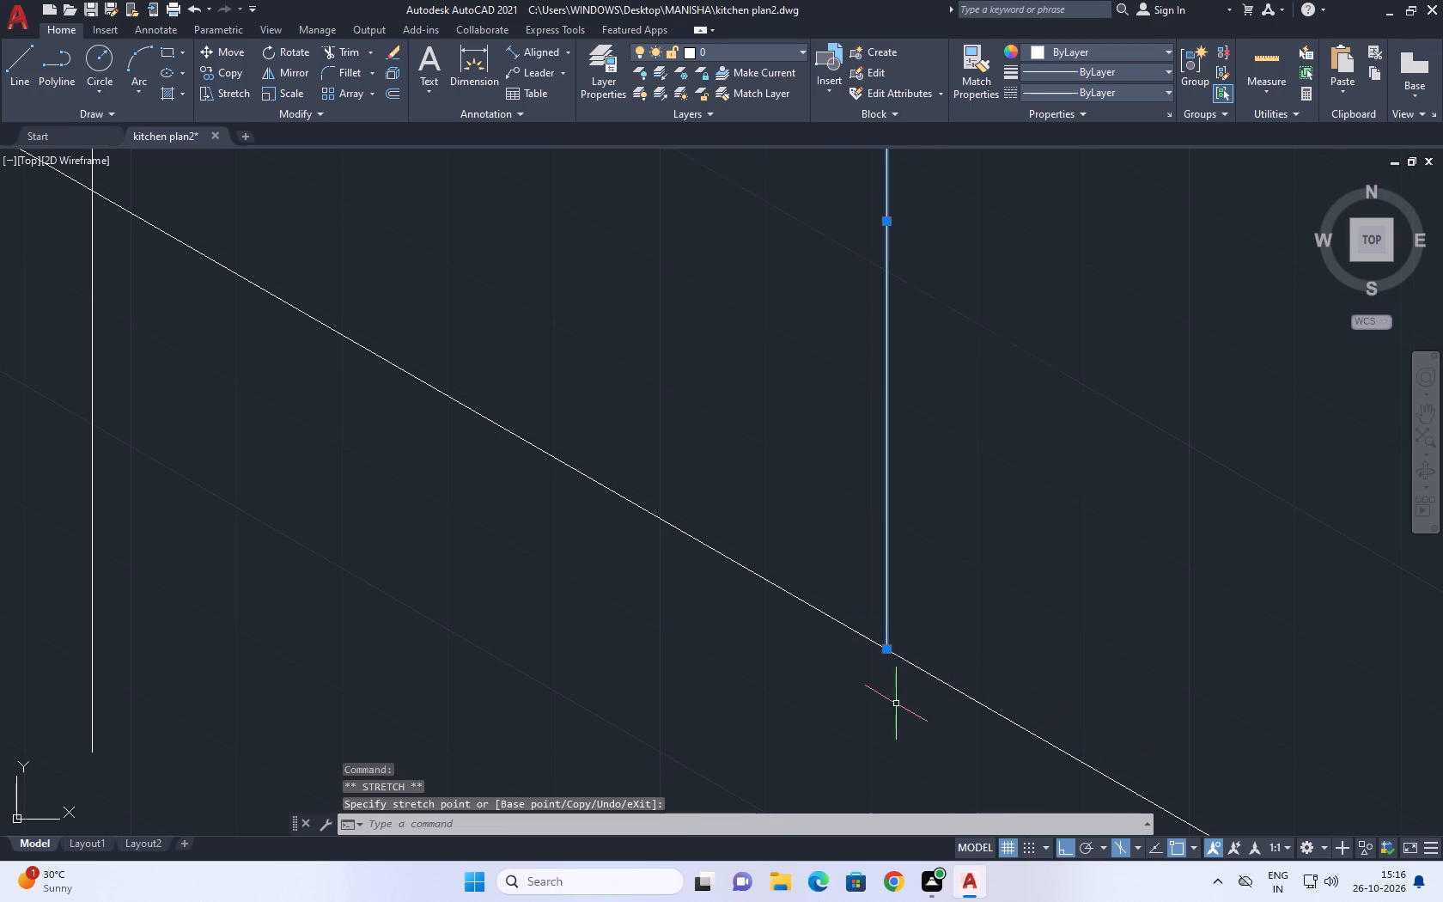
Stretch the lower end of the other overlong vertical line up to the front bottom edge.
scroll(904, 698, "down", 4)
scroll(812, 692, "up", 3)
left_click_drag(810, 710, 736, 694)
left_click(622, 591)
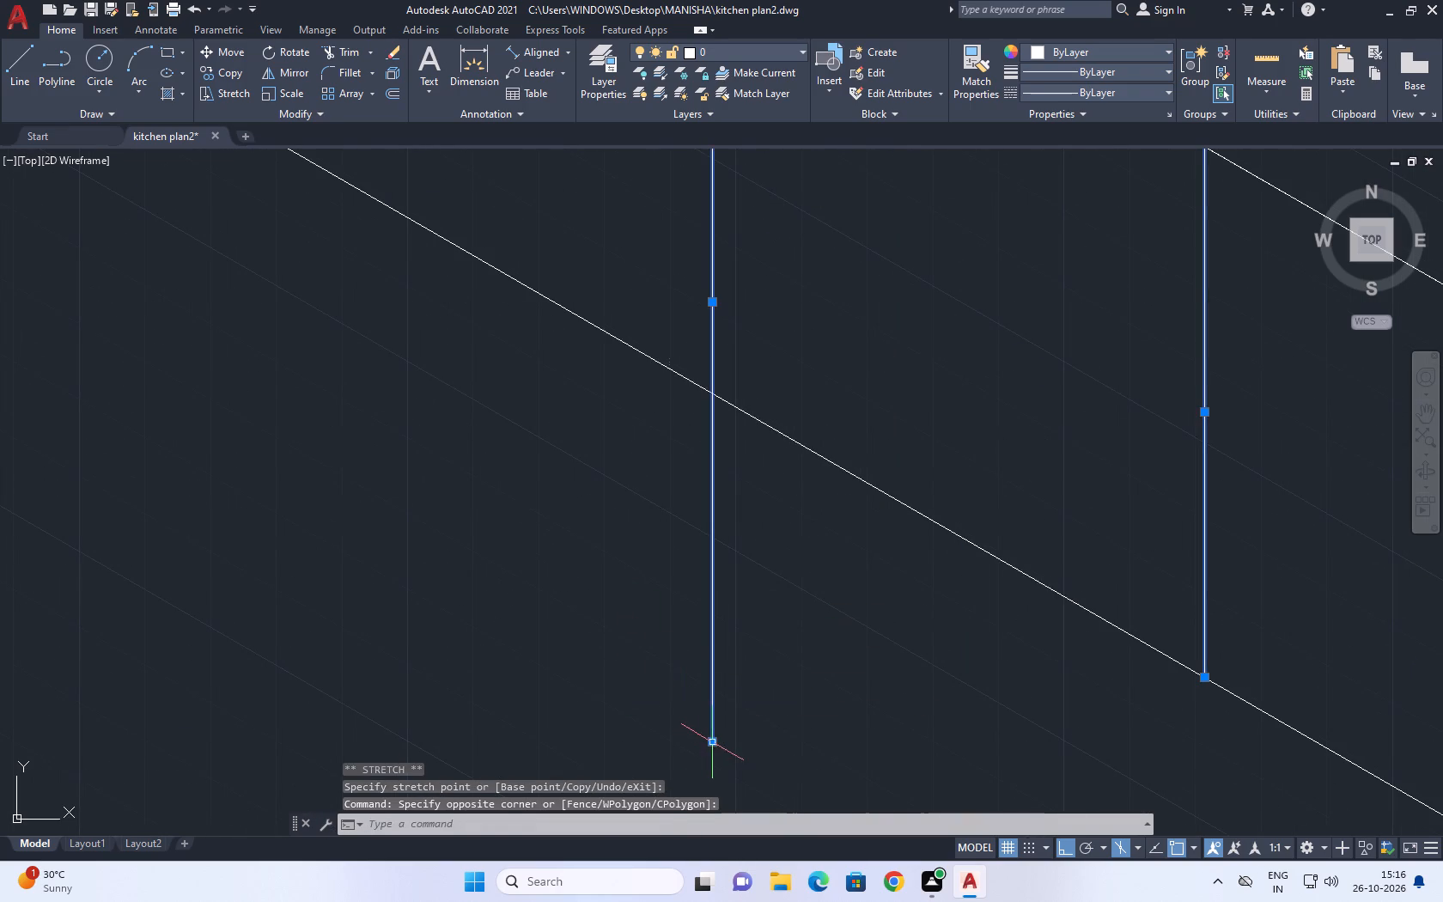
left_click(710, 740)
left_click(710, 392)
key("Escape")
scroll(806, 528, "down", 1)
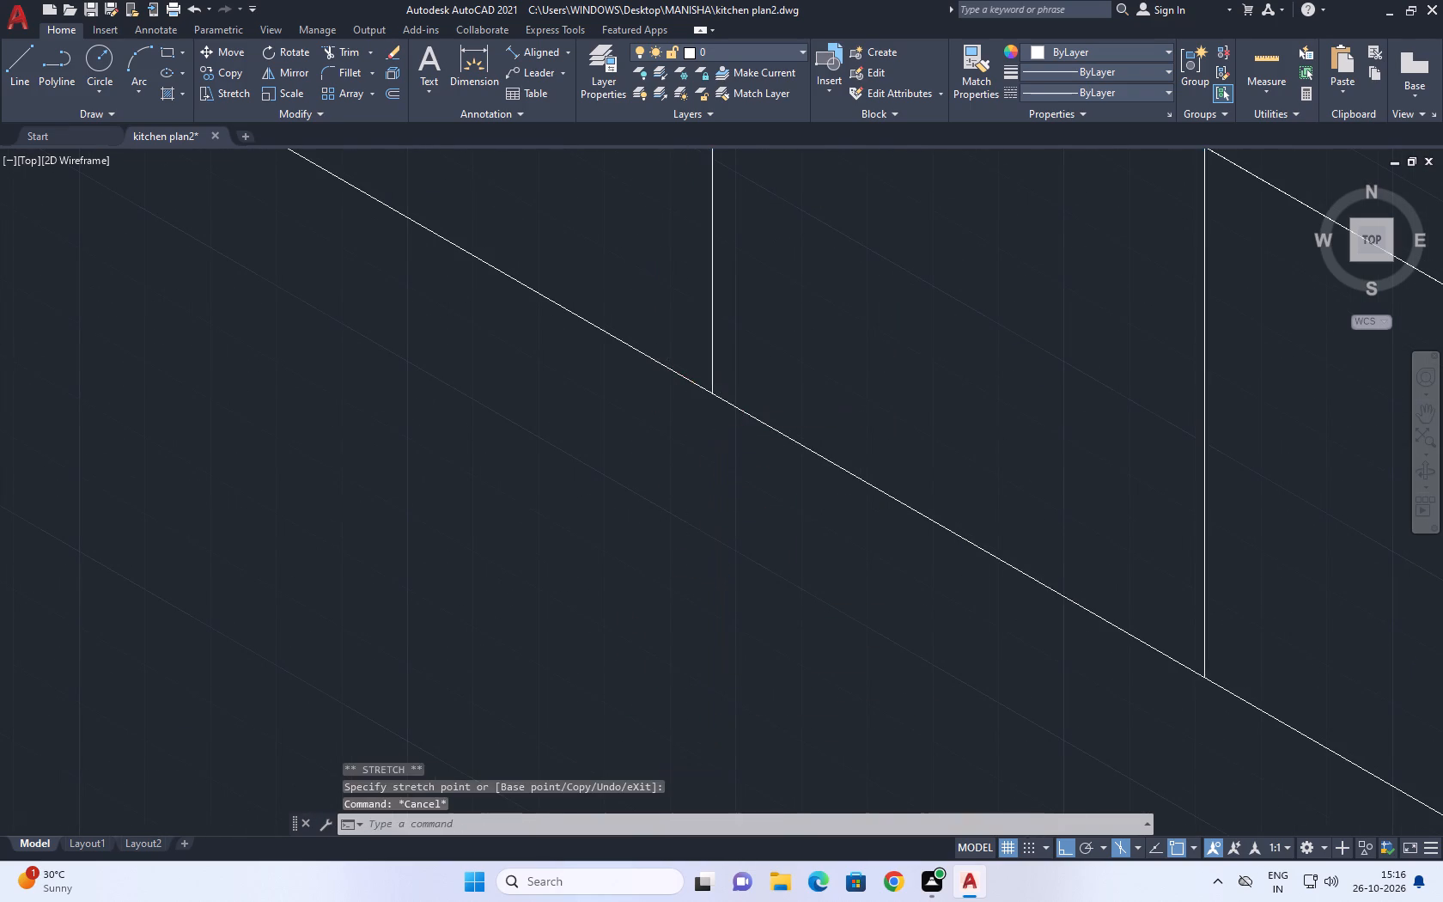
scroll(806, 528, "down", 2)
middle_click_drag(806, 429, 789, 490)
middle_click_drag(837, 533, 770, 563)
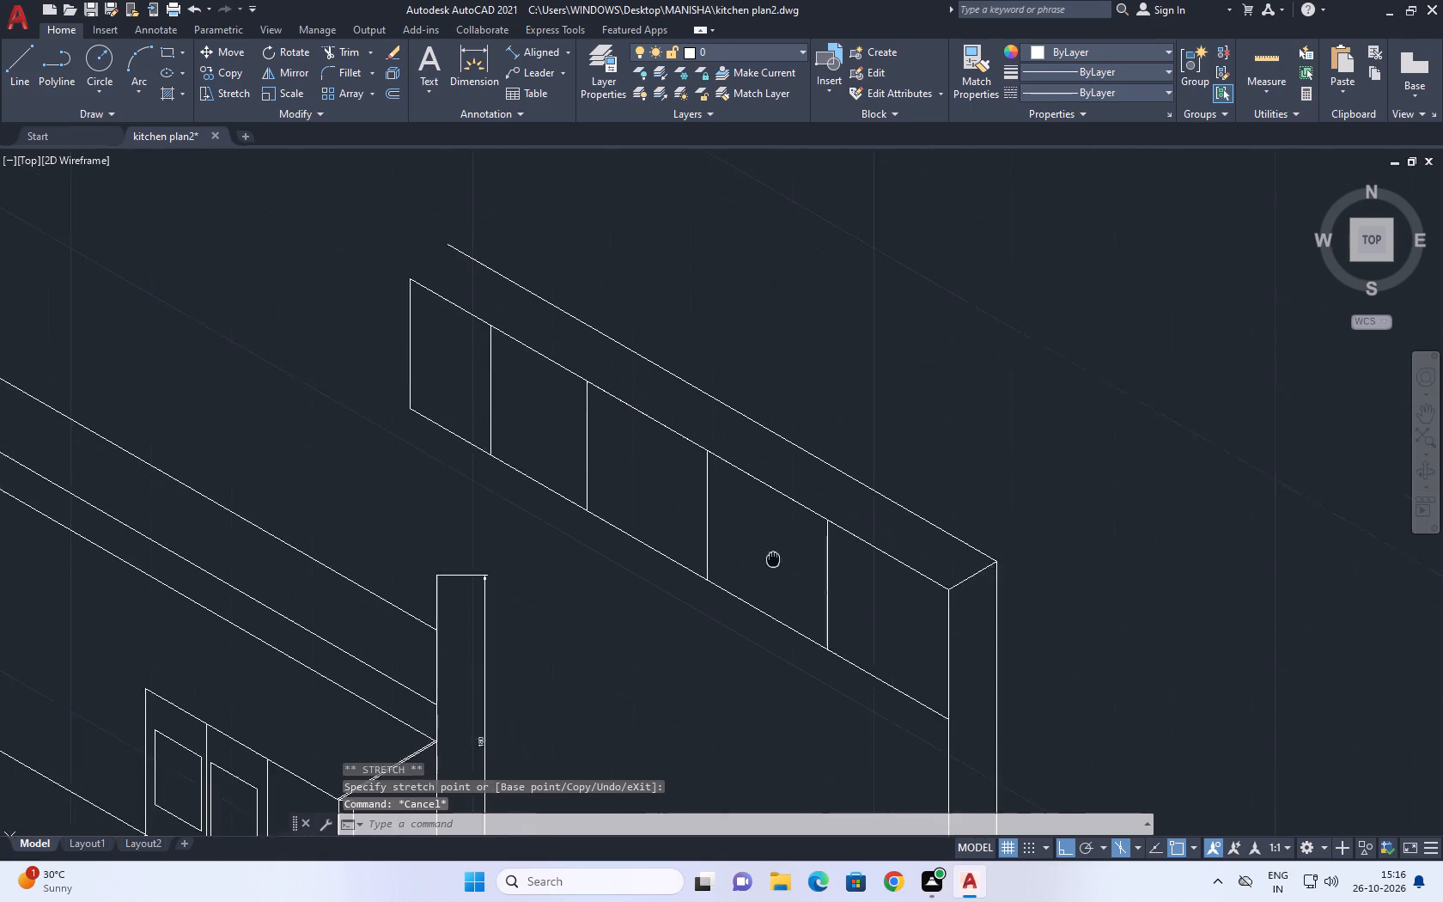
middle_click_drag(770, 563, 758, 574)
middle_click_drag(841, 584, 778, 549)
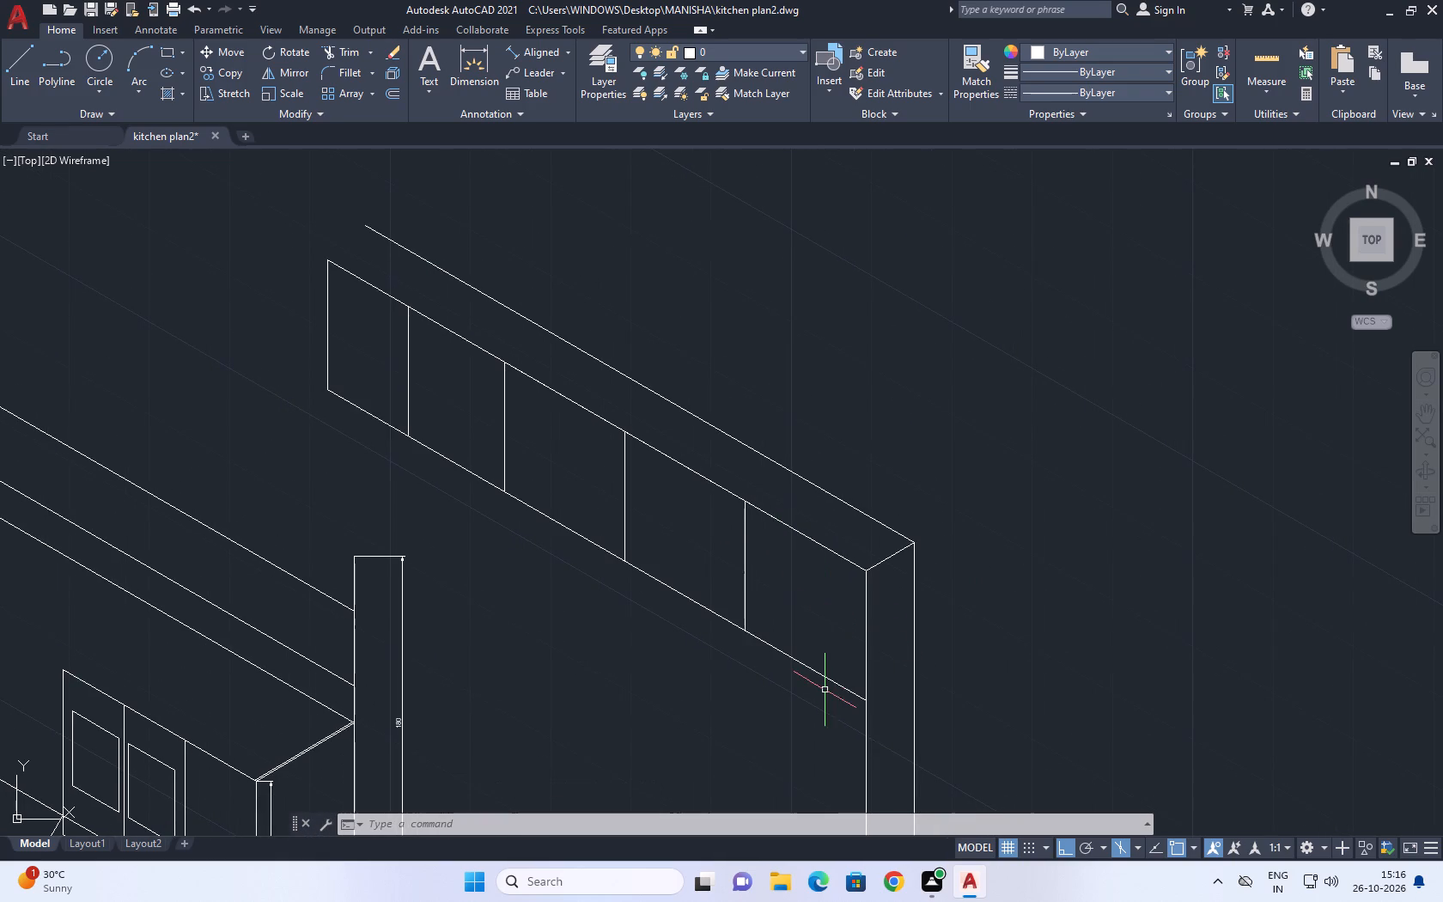
Copy the upper-cabinet division line closest to the near corner 5 cm toward that corner along the front face.
scroll(750, 592, "up", 1)
left_click_drag(771, 600, 704, 555)
left_click(687, 536)
middle_click_drag(723, 575, 767, 665)
key("c")
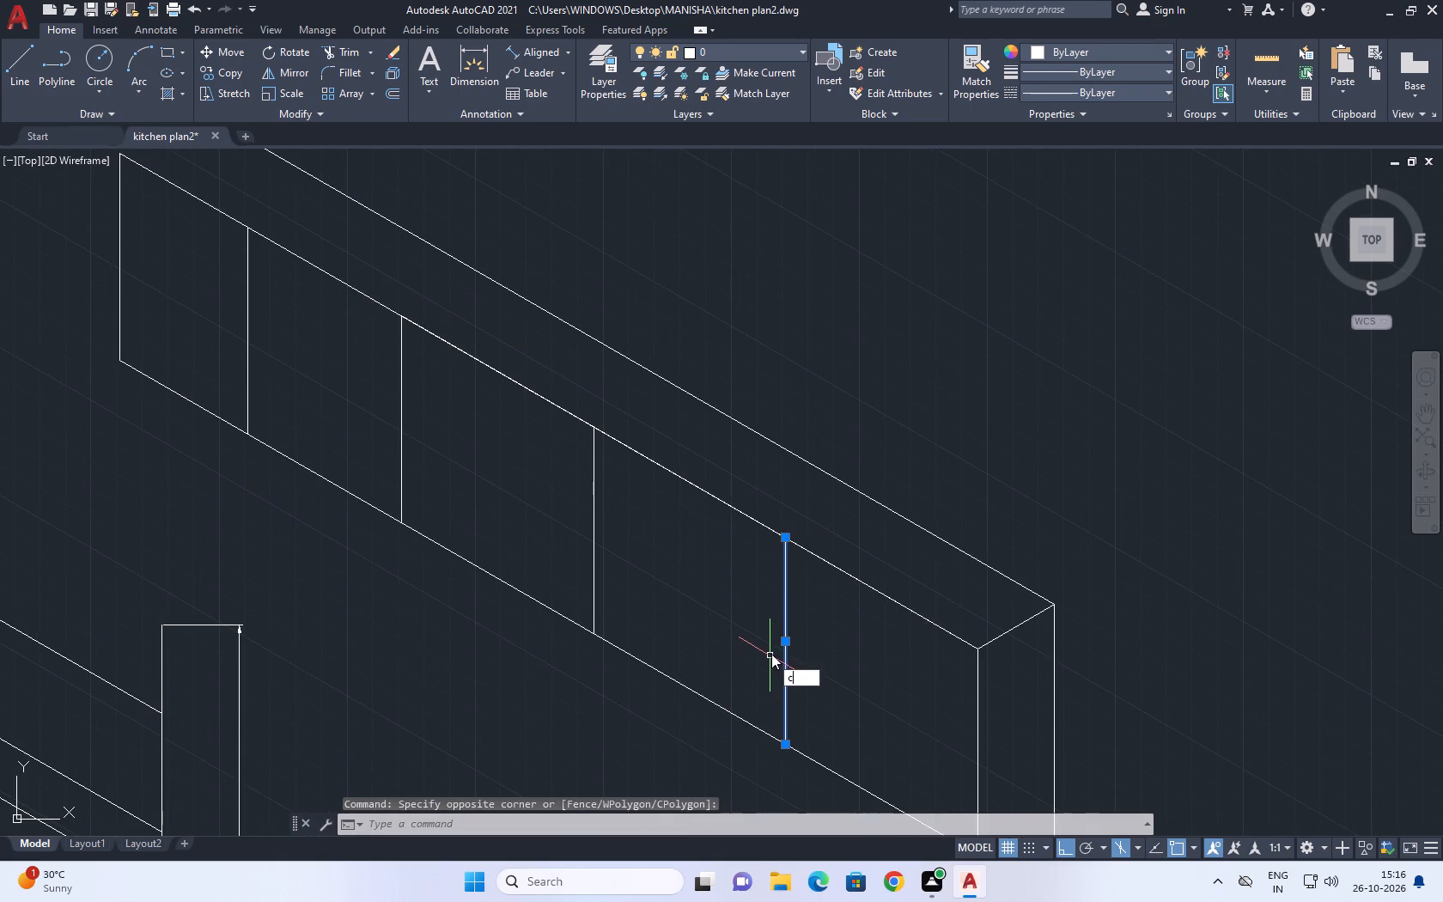
key("o")
key("space")
left_click_drag(769, 633, 770, 618)
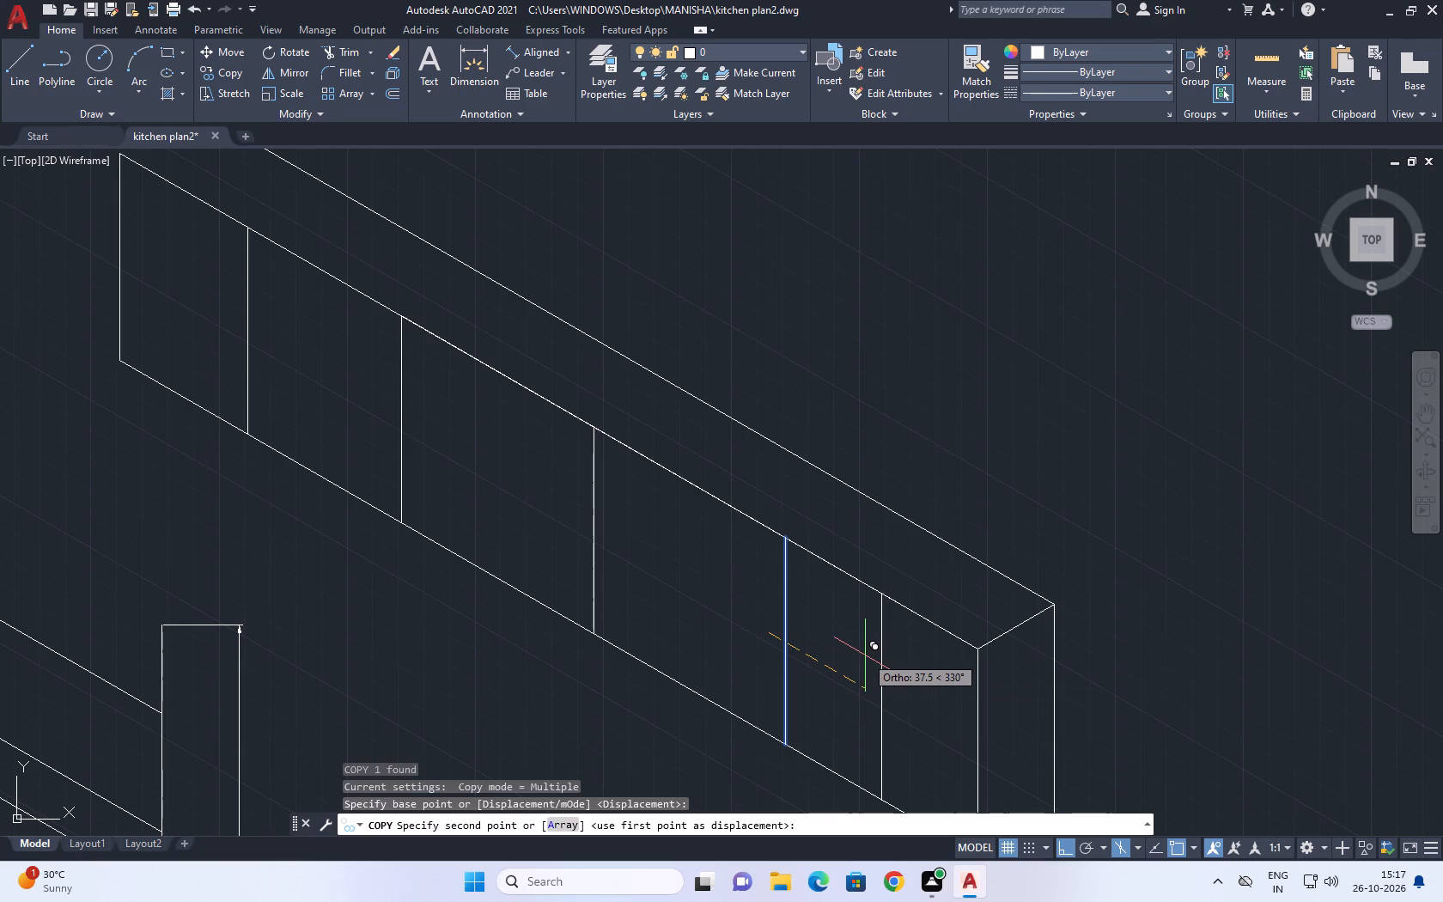
key("5")
key("Return")
middle_click_drag(815, 721, 780, 601)
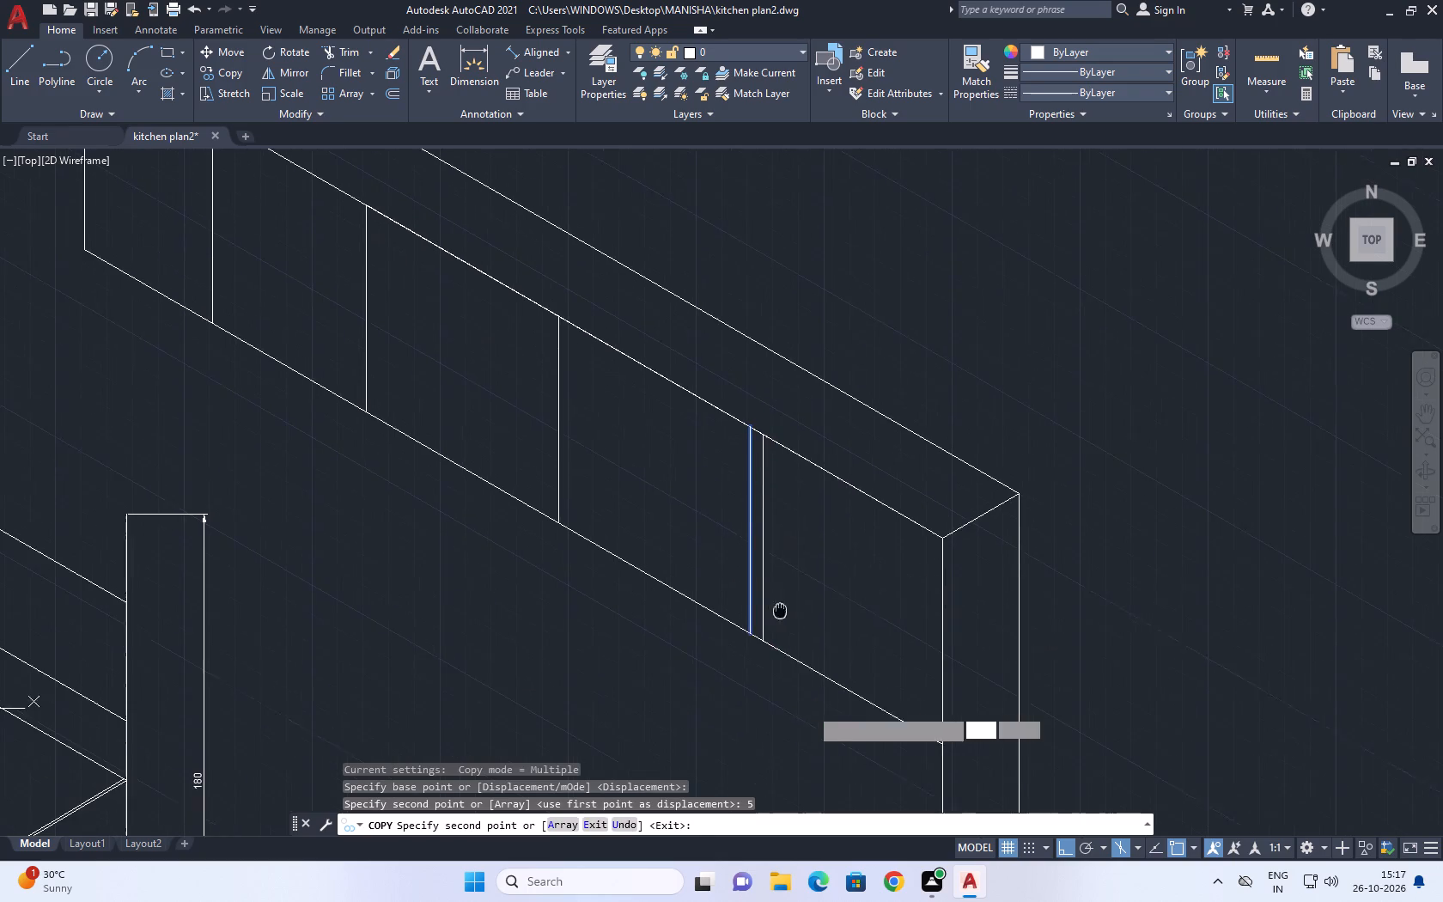
key("Escape")
Copy the same division line 5 cm the other way, toward the far end of the cabinet row.
left_click(760, 547)
left_click(737, 531)
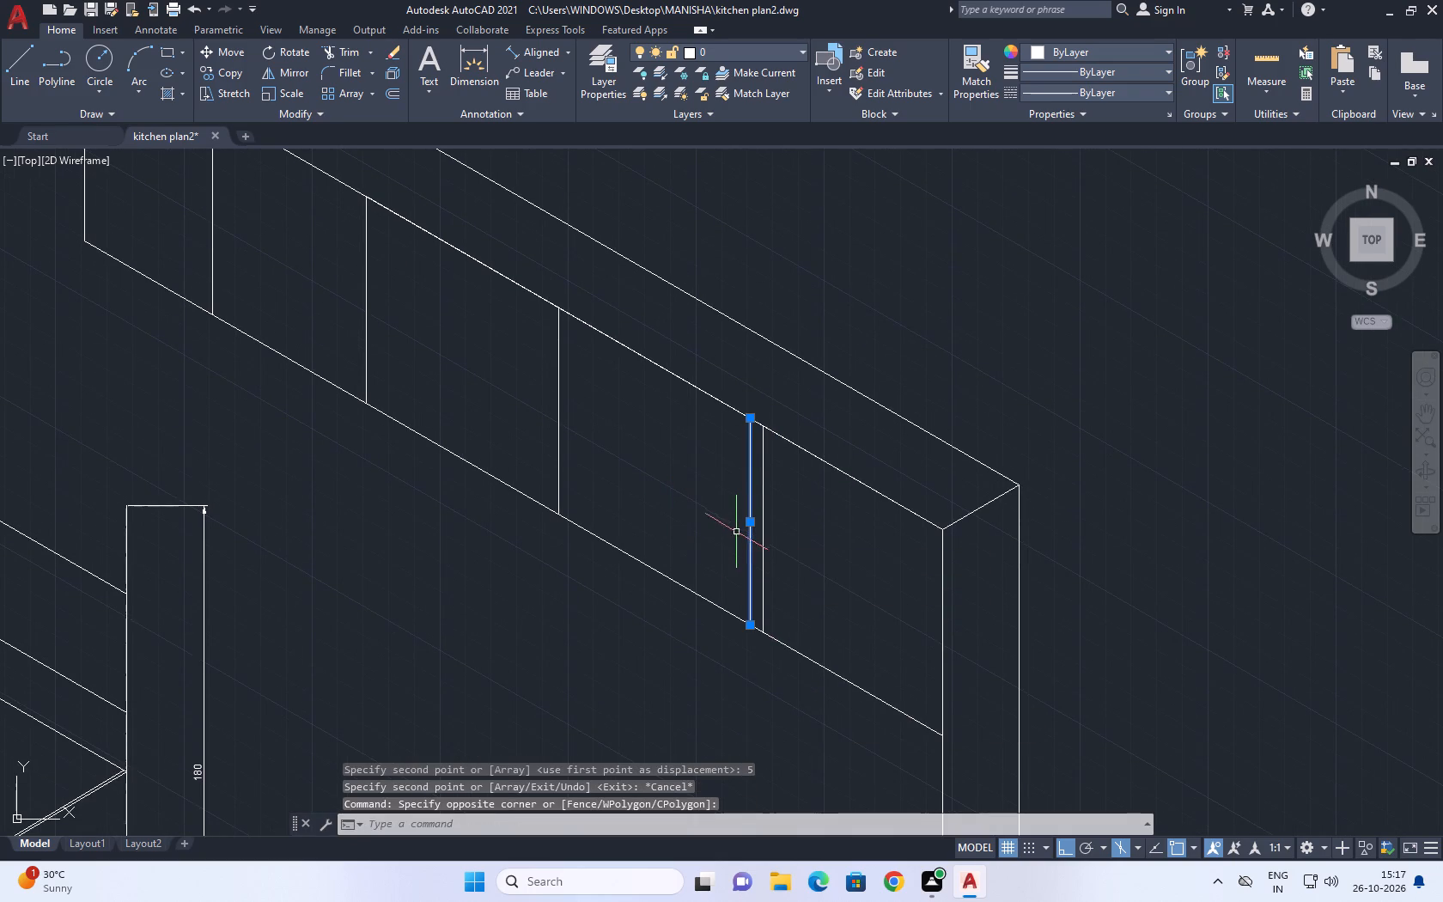
type("co")
key("space")
left_click_drag(736, 572, 722, 570)
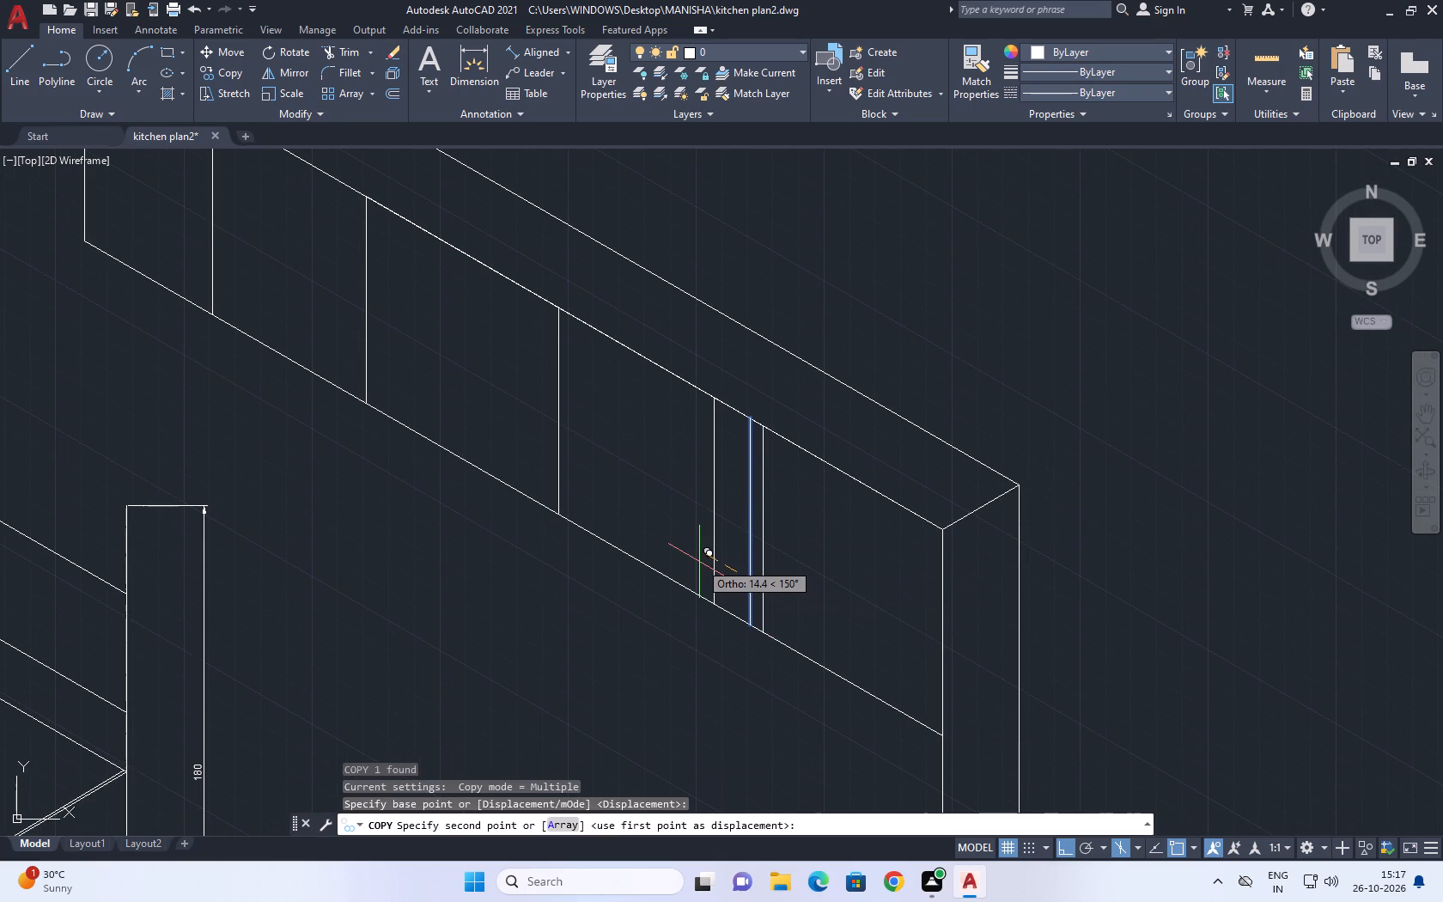
type("5")
key("space")
middle_click_drag(788, 610, 777, 568)
key("Escape")
Copy the vertical edge at the near front corner 5 cm inward along the front face.
left_click(932, 613)
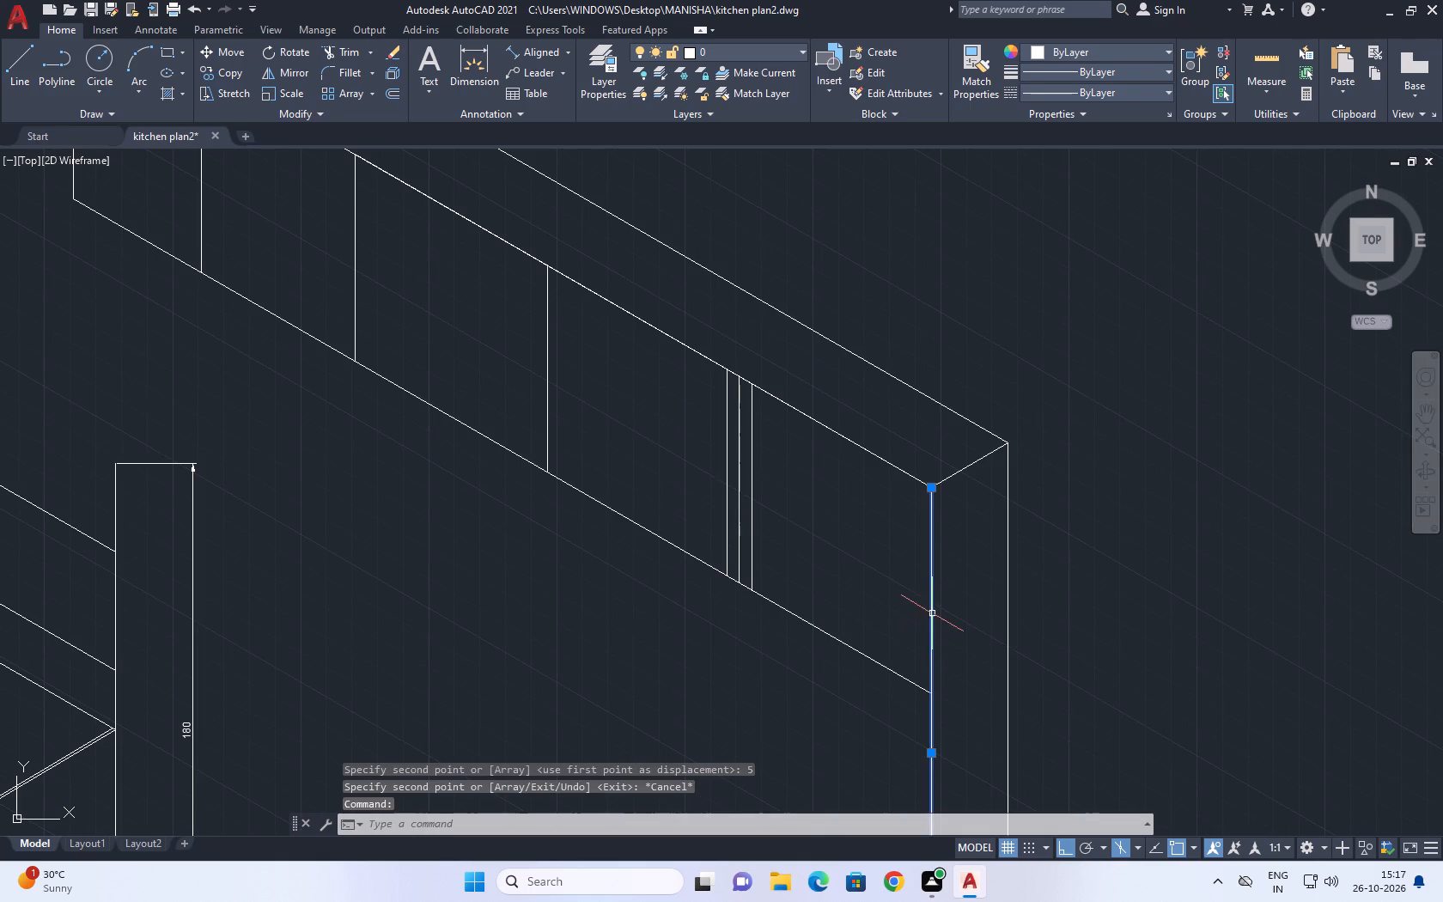
middle_click_drag(911, 603, 901, 560)
key("c")
type("o")
key("space")
left_click_drag(905, 594, 872, 575)
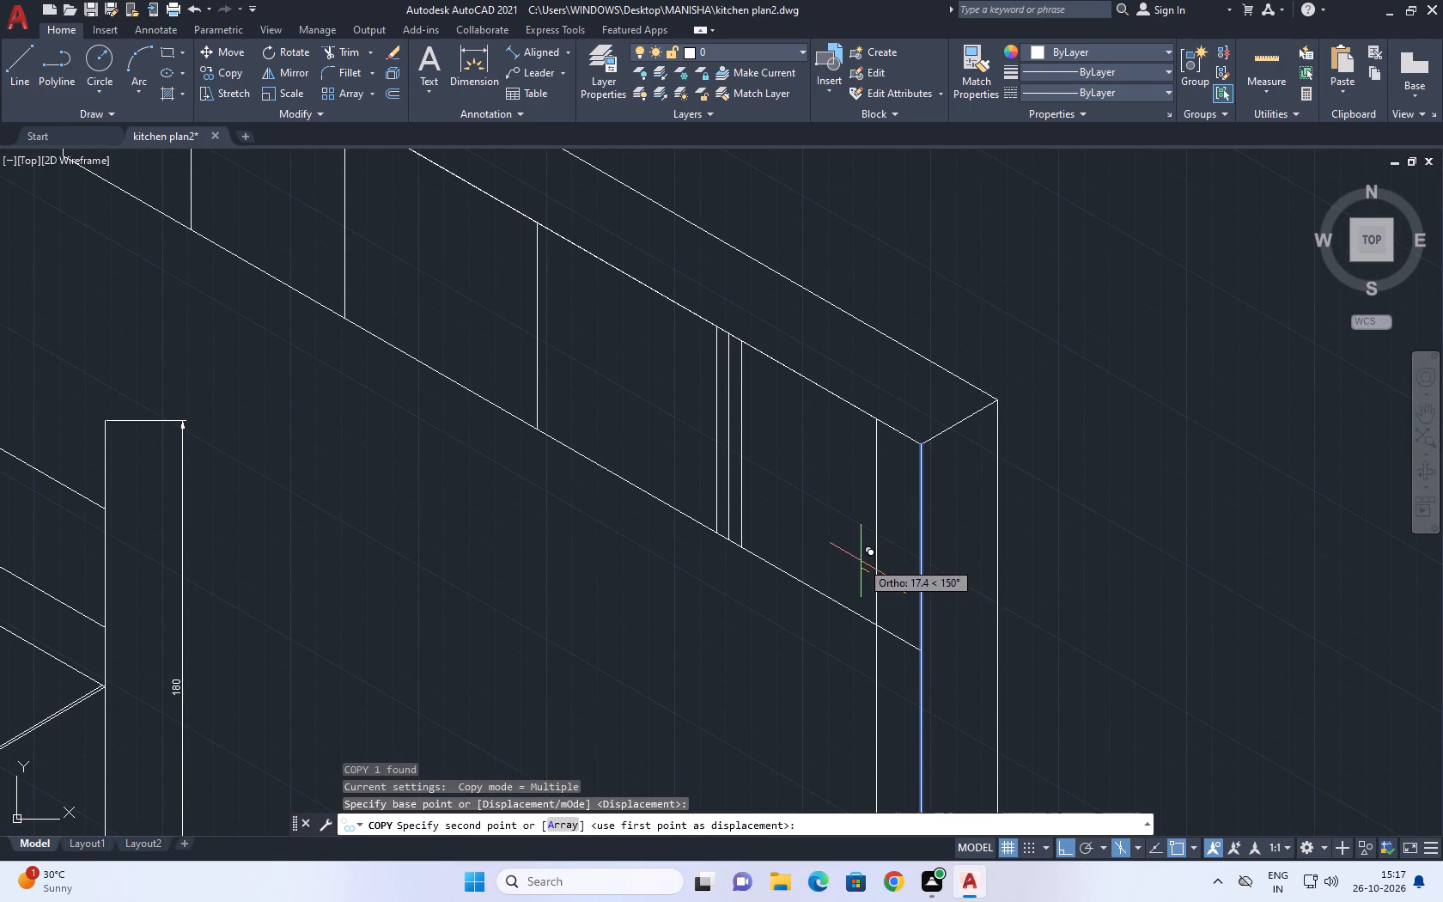
type("5")
key("space")
key("space")
Copy the second division line from the near corner 5 cm toward the far end of the row.
middle_click_drag(636, 489, 864, 674)
left_click_drag(798, 565, 787, 552)
left_click(731, 516)
middle_click_drag(739, 547, 752, 588)
type("co")
key("space")
left_click(776, 624)
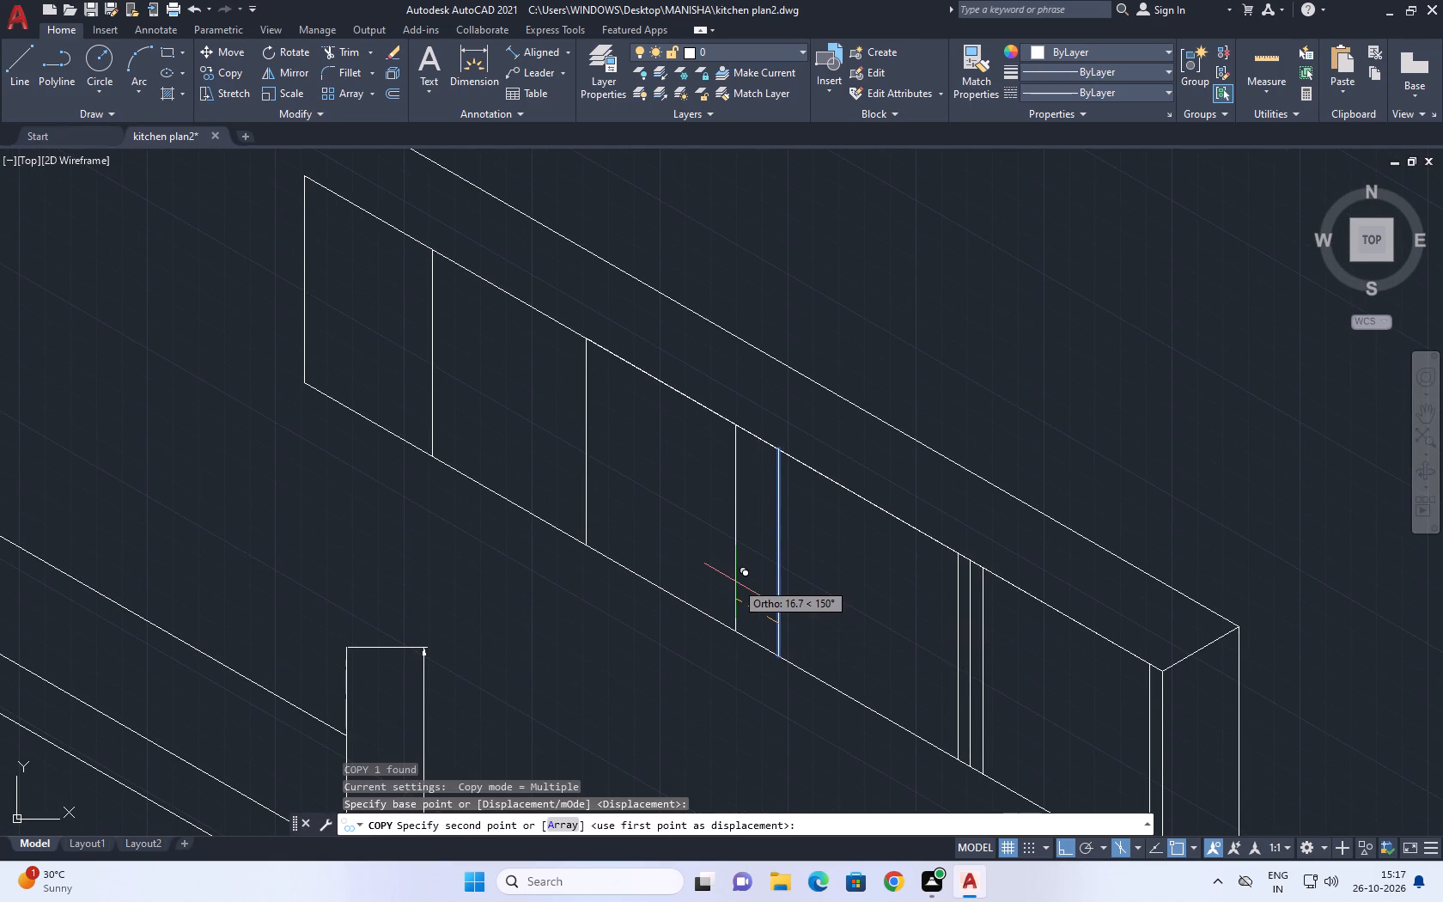
type("5")
key("space")
key("space")
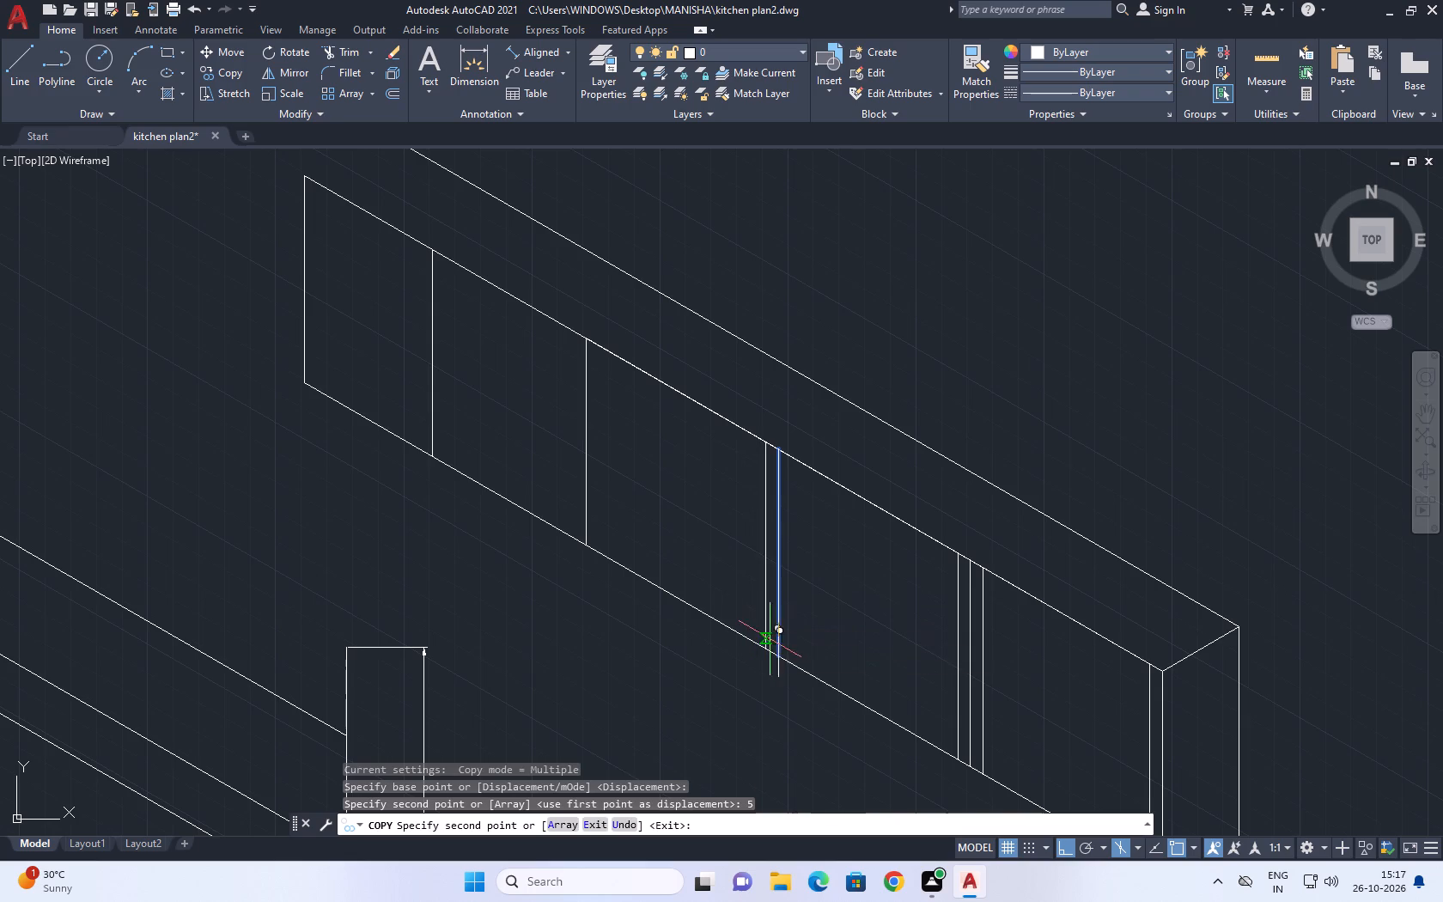
Copy that second division line 5 cm toward the near corner as well.
left_click(782, 621)
left_click(775, 608)
type("co")
key("space")
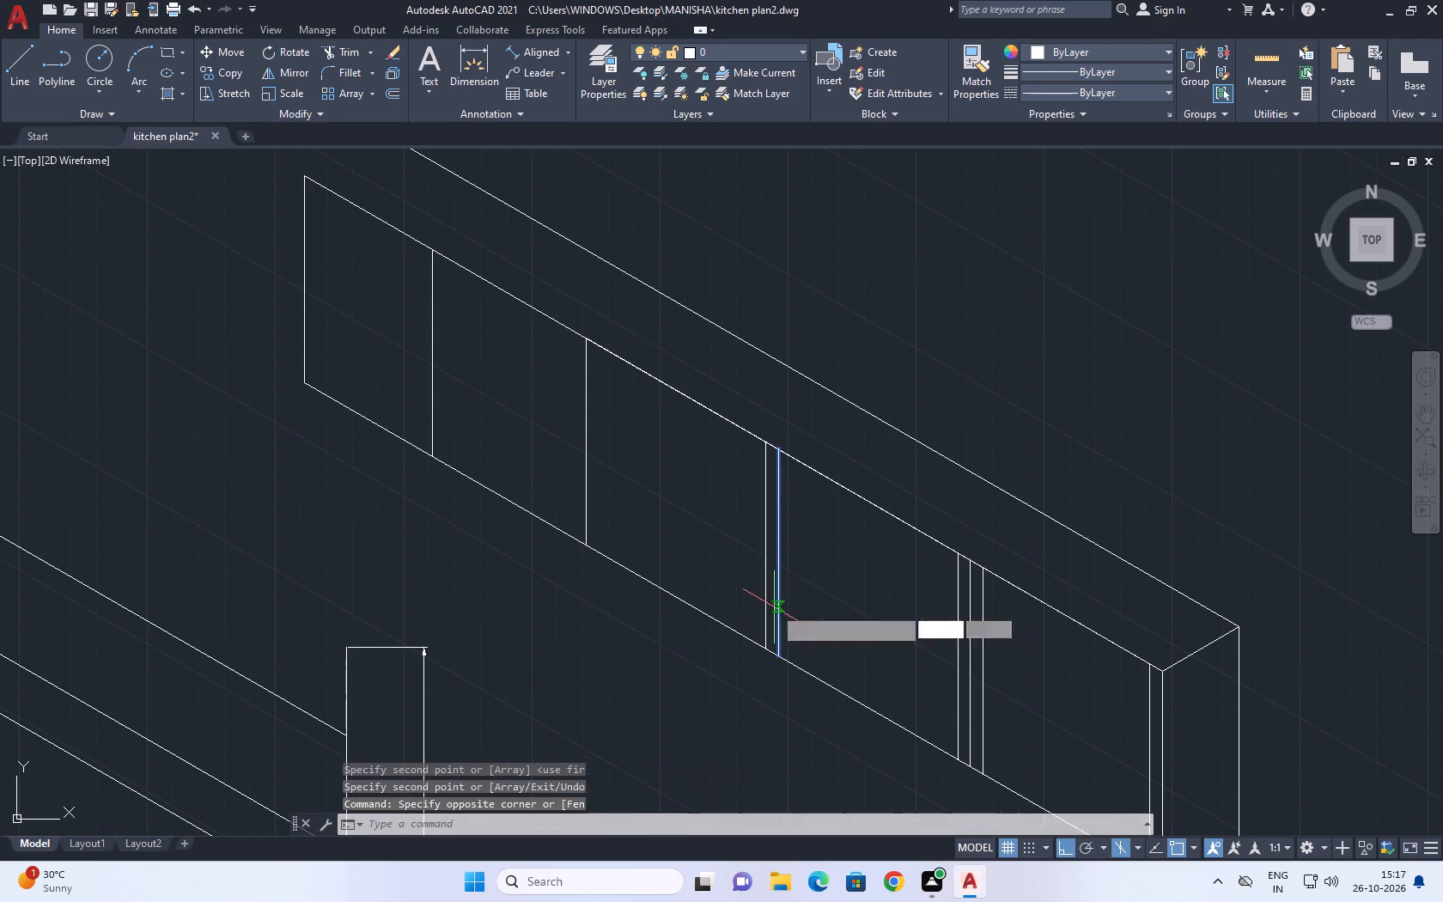
left_click(774, 607)
type("5")
key("space")
middle_click_drag(687, 607, 841, 738)
key("space")
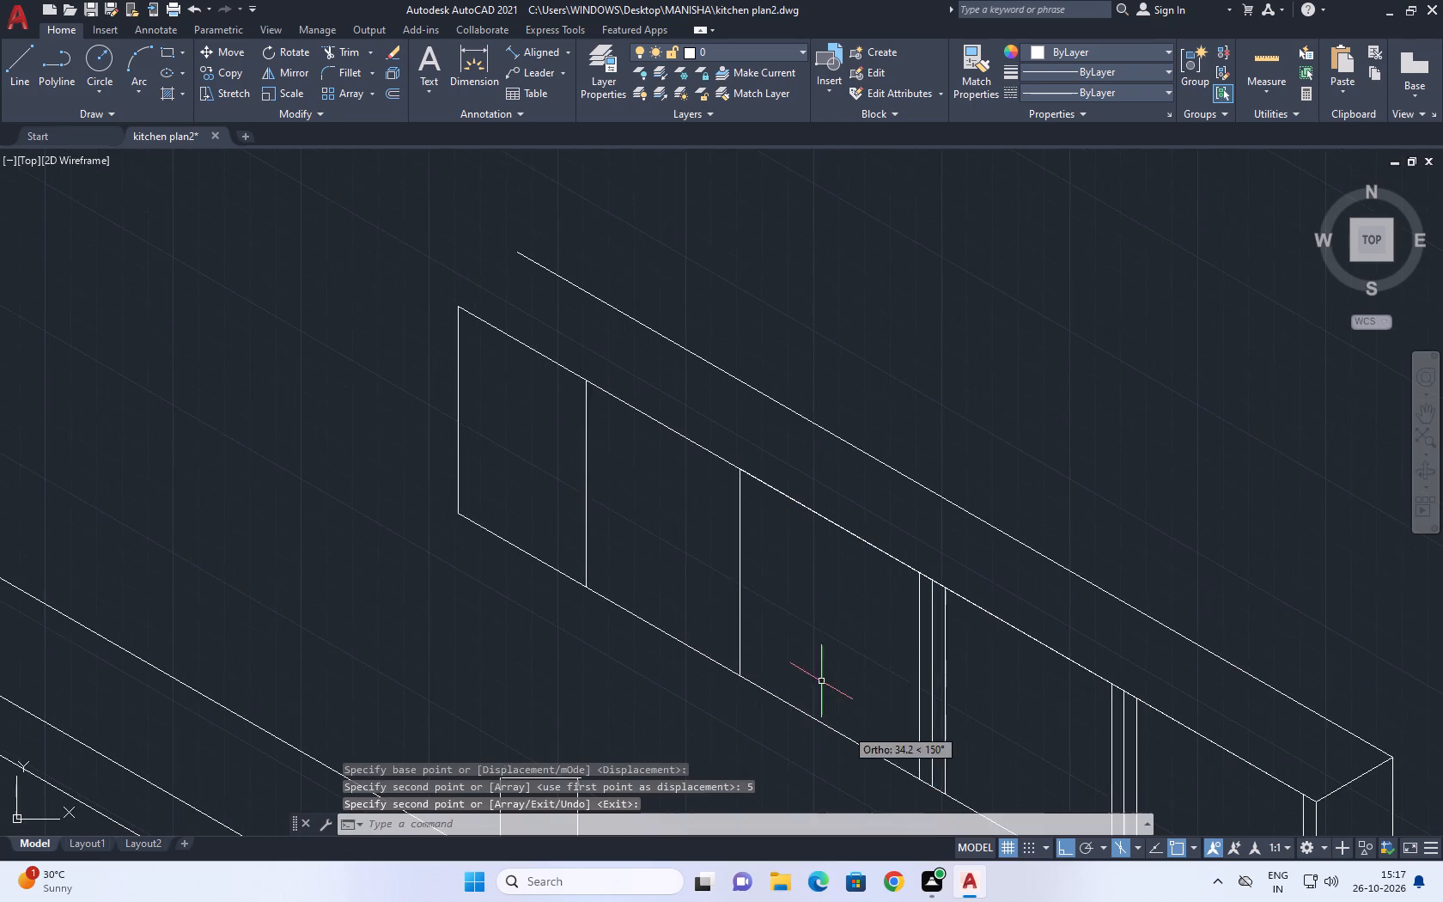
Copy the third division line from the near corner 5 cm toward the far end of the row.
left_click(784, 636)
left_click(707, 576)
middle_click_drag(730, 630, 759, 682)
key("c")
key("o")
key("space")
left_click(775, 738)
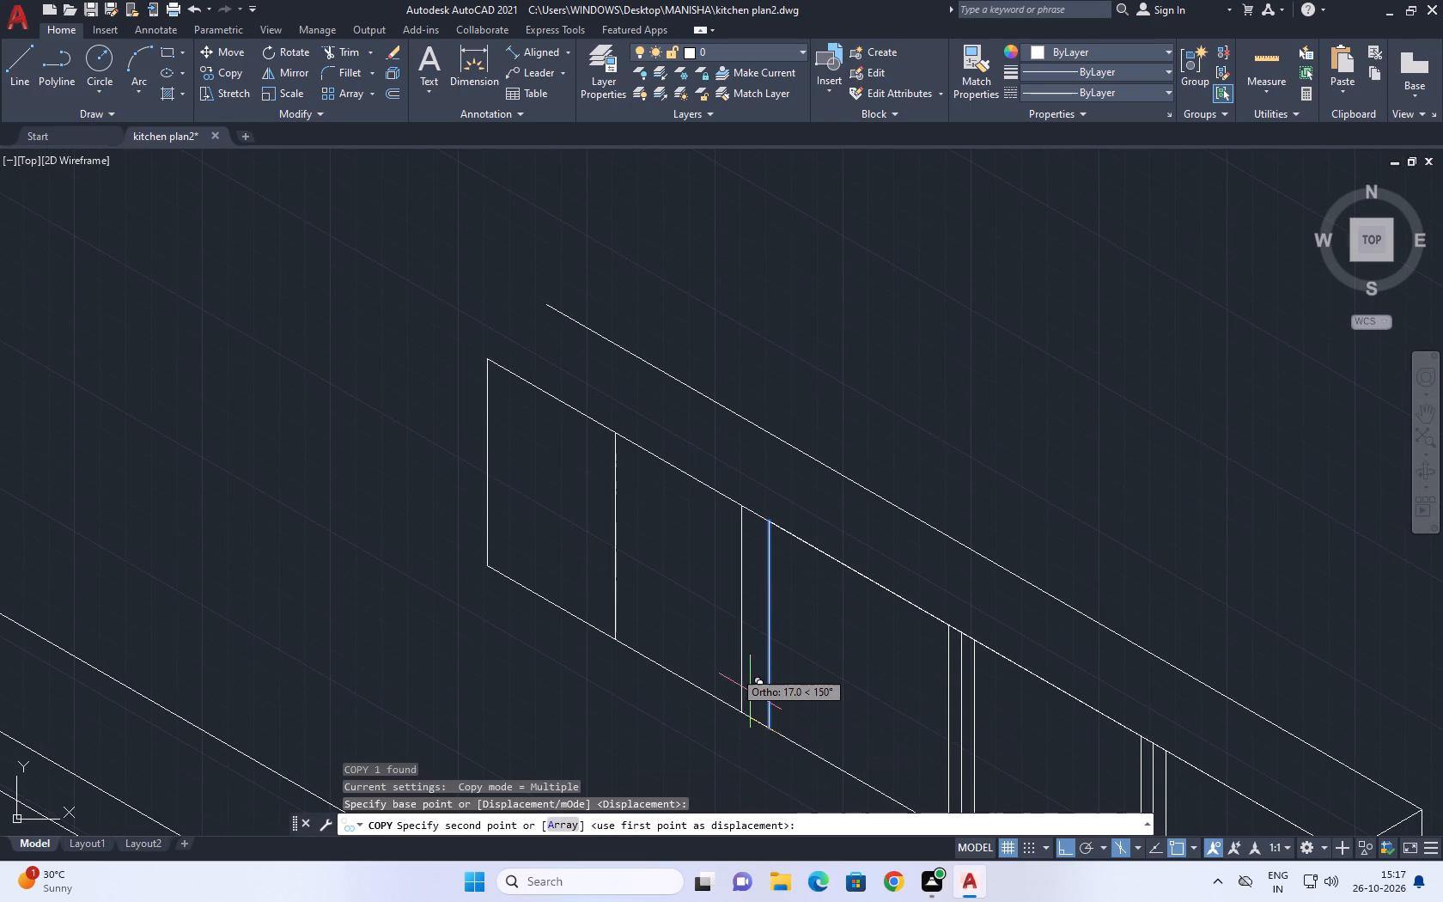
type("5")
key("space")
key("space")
Copy the third division line from the near corner 5 cm toward the near corner.
left_click(770, 711)
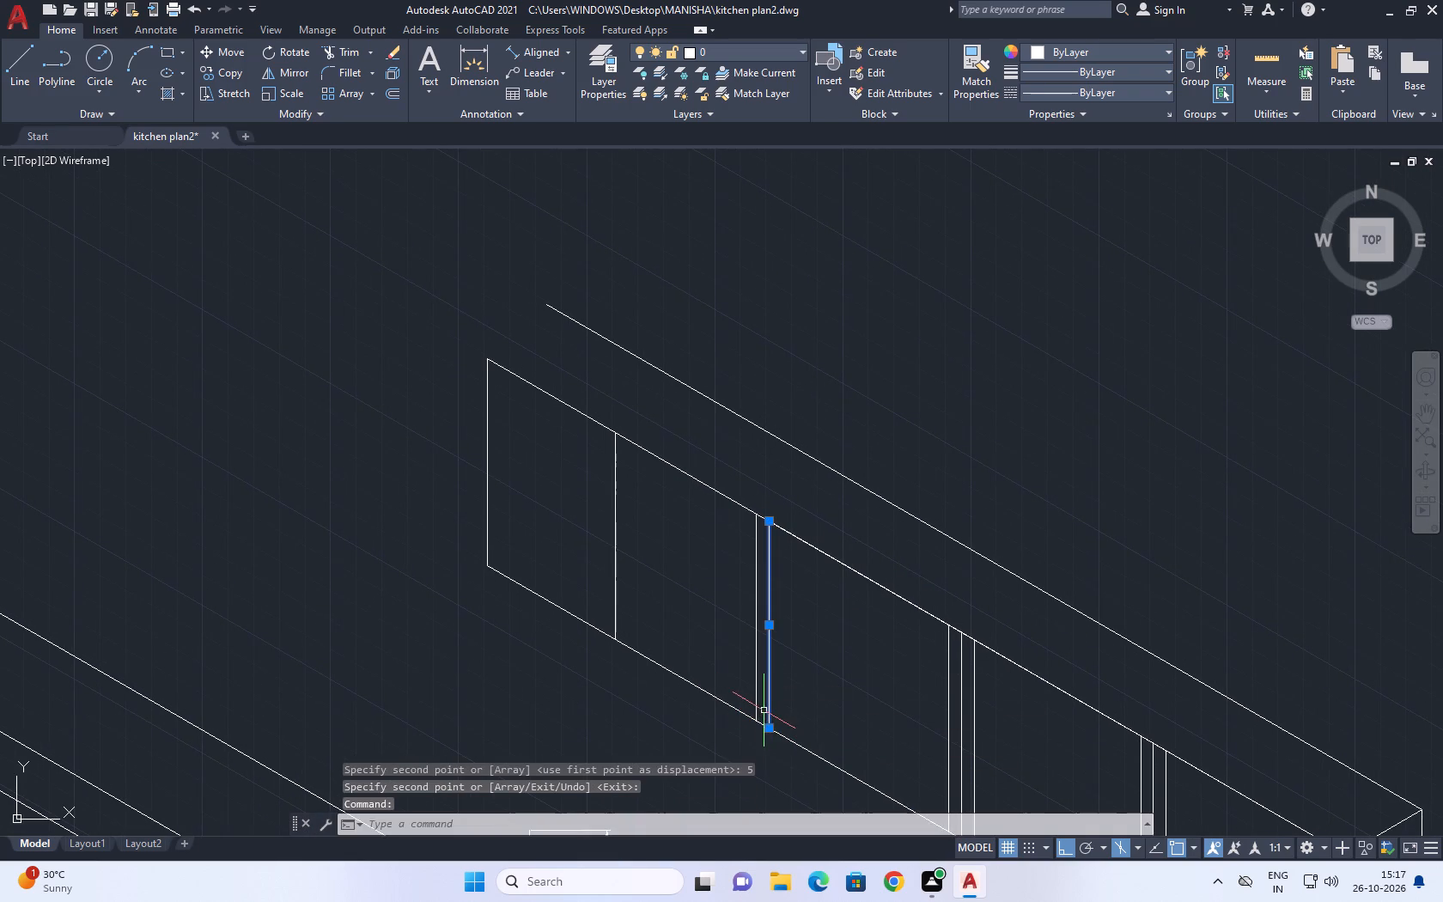
type("co")
key("space")
left_click_drag(760, 709, 787, 730)
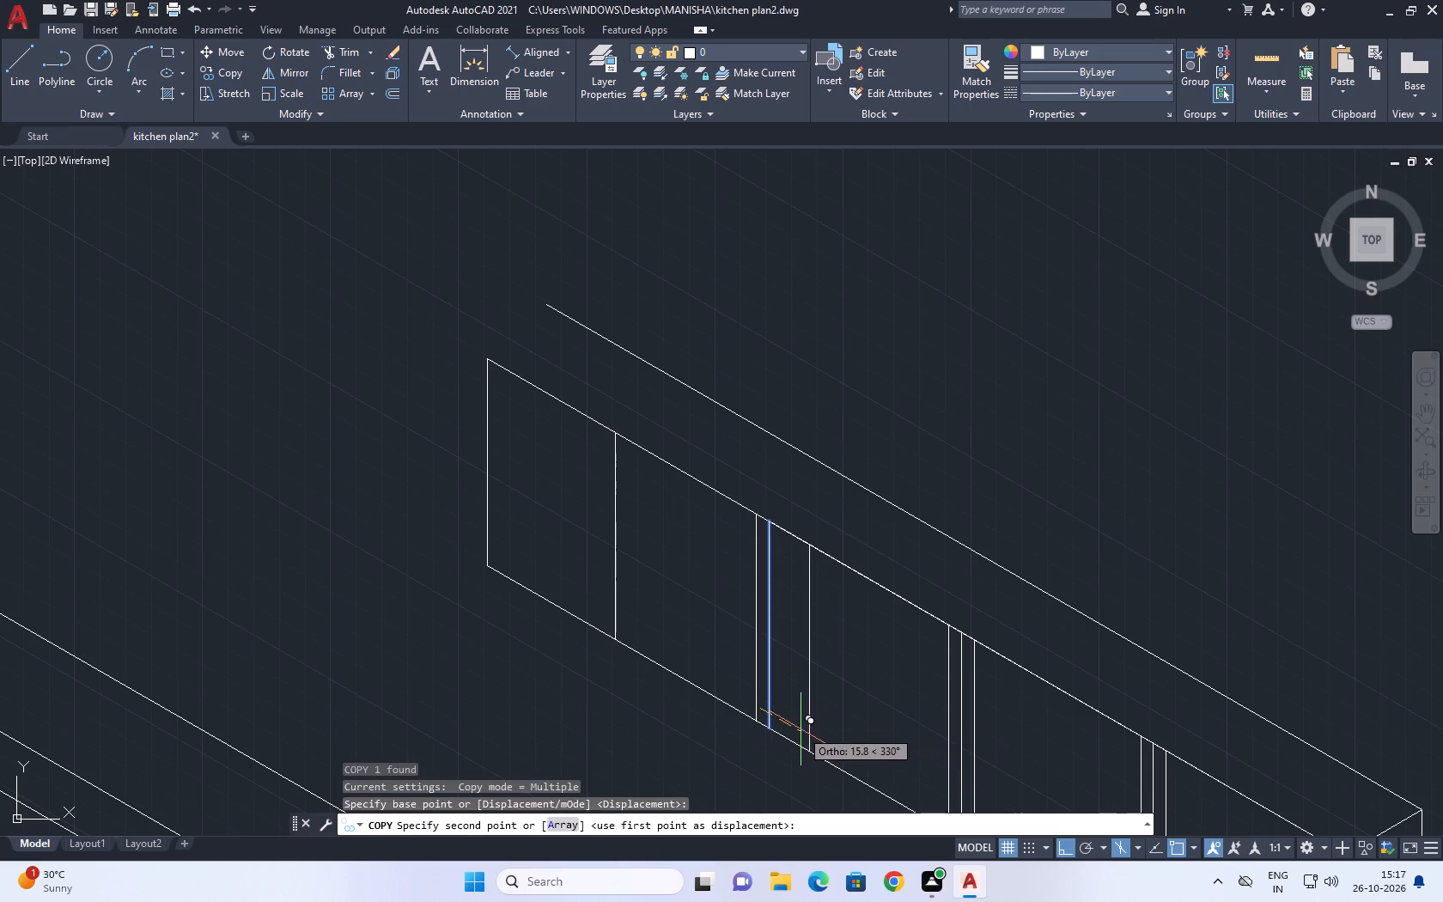
key("5")
key("space")
key("Escape")
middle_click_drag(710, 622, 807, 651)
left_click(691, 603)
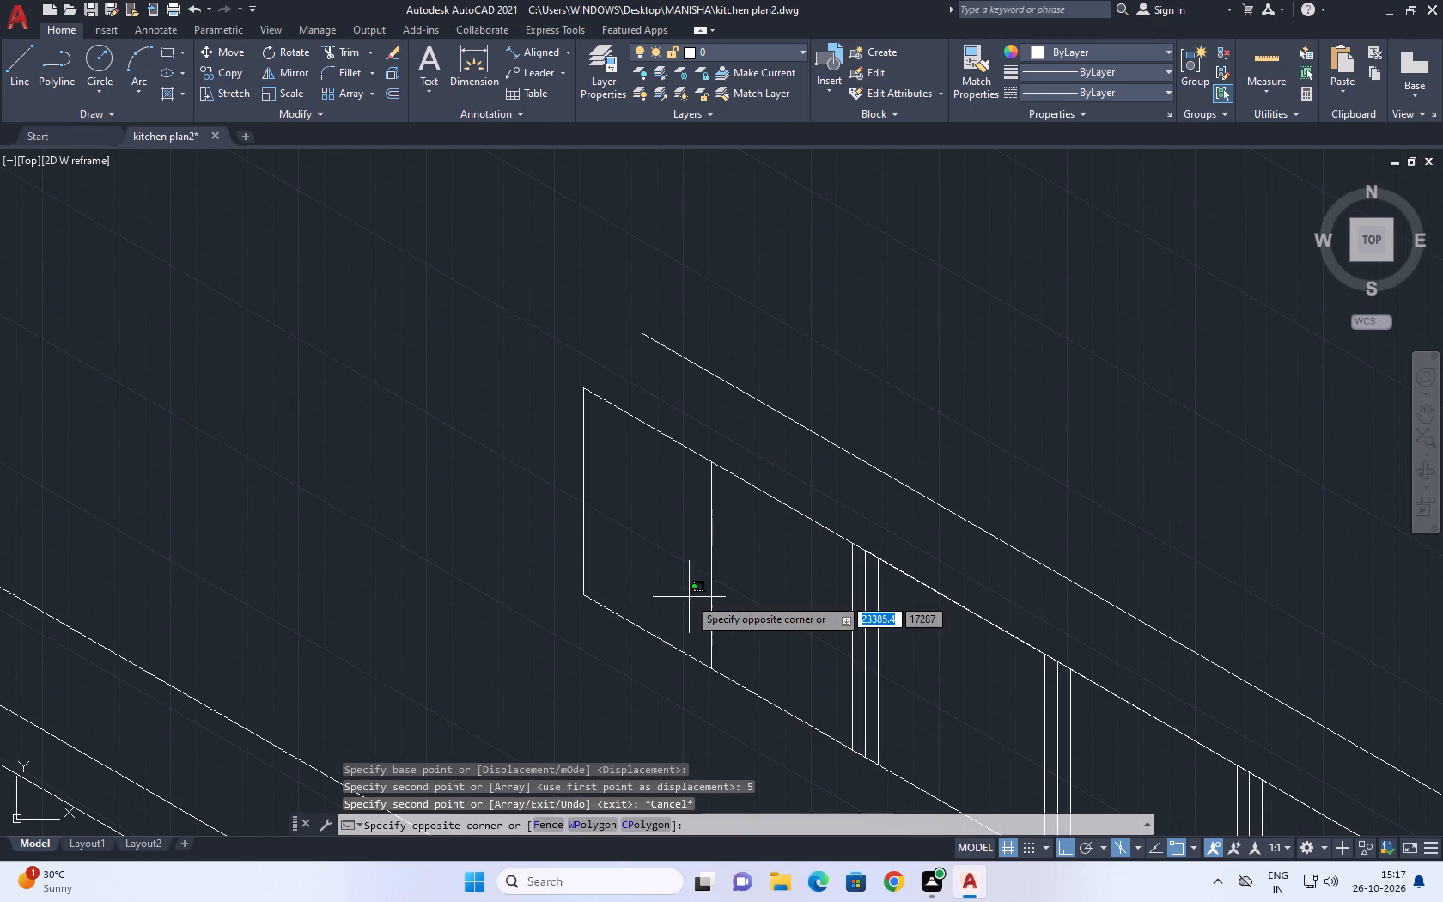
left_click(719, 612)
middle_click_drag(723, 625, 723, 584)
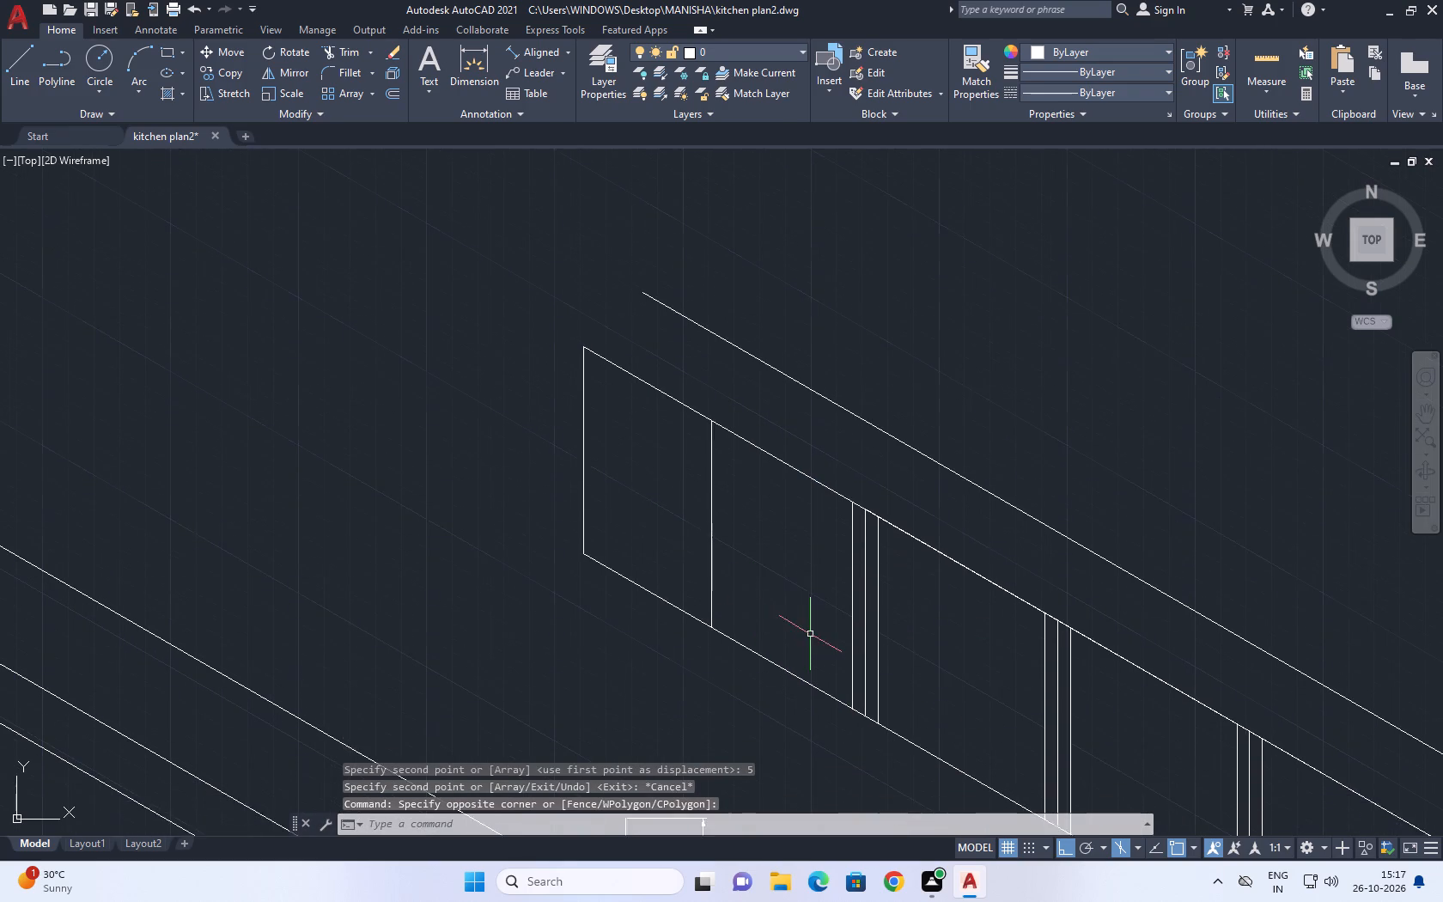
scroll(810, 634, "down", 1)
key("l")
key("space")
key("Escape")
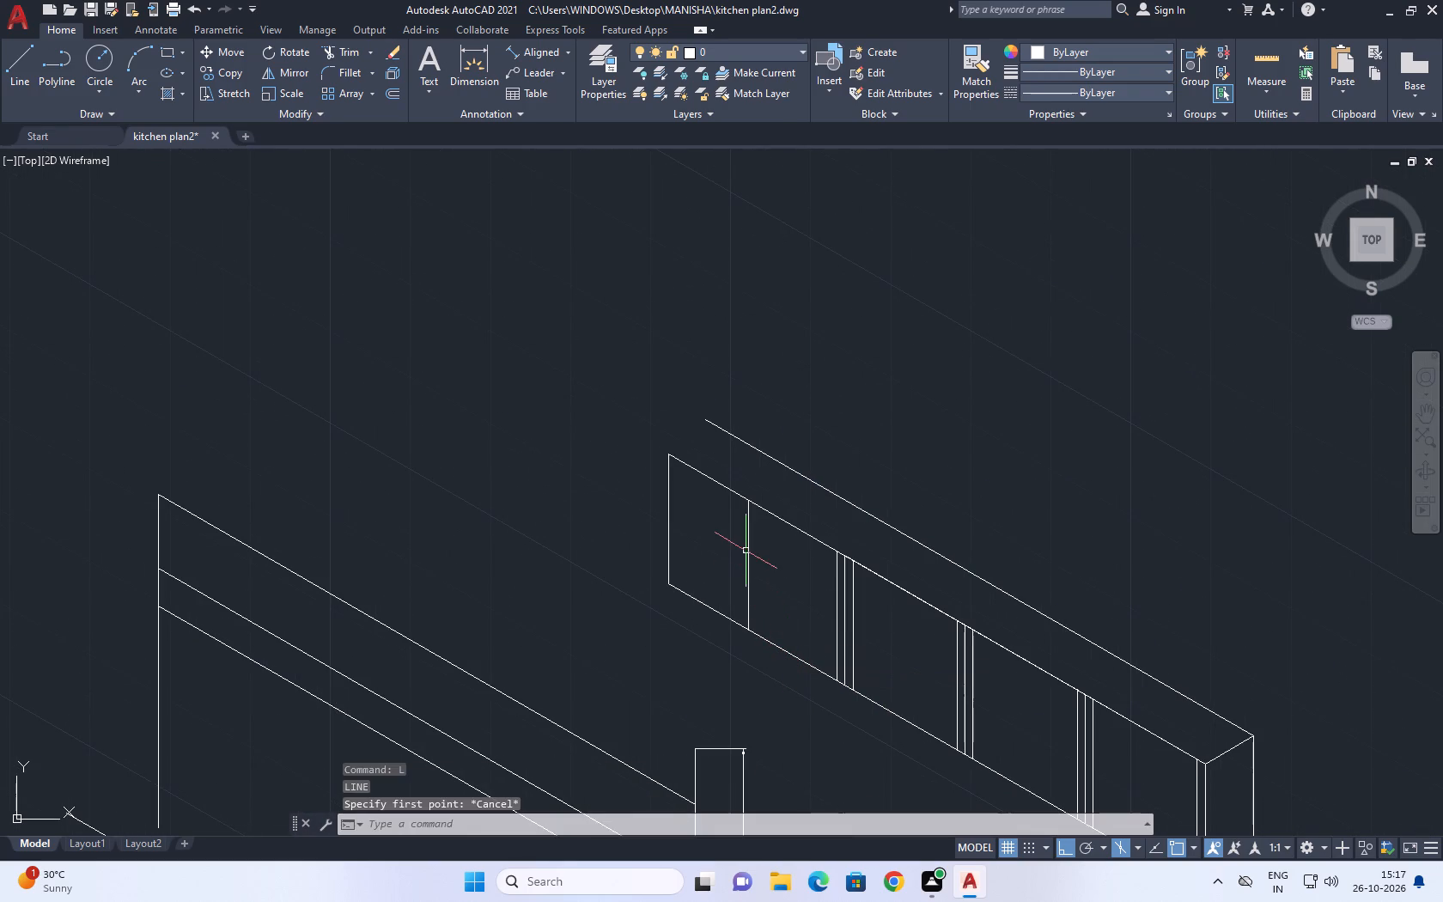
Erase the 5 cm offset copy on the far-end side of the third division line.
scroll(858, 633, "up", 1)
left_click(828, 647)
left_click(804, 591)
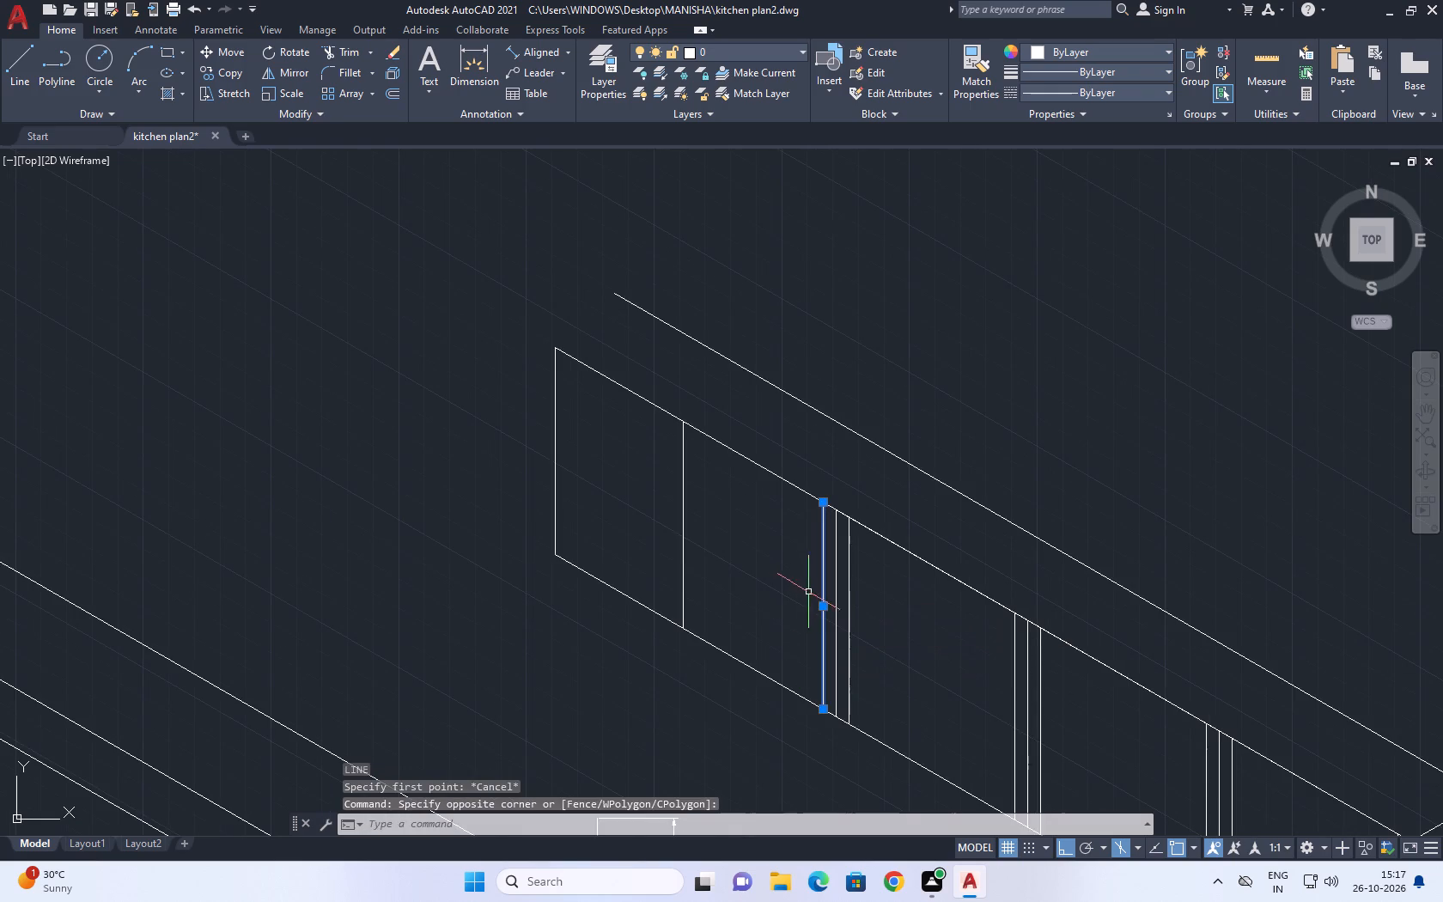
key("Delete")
Draw a line along the front top edge across the second door section from the far end, between its two division lines.
key("l")
key("space")
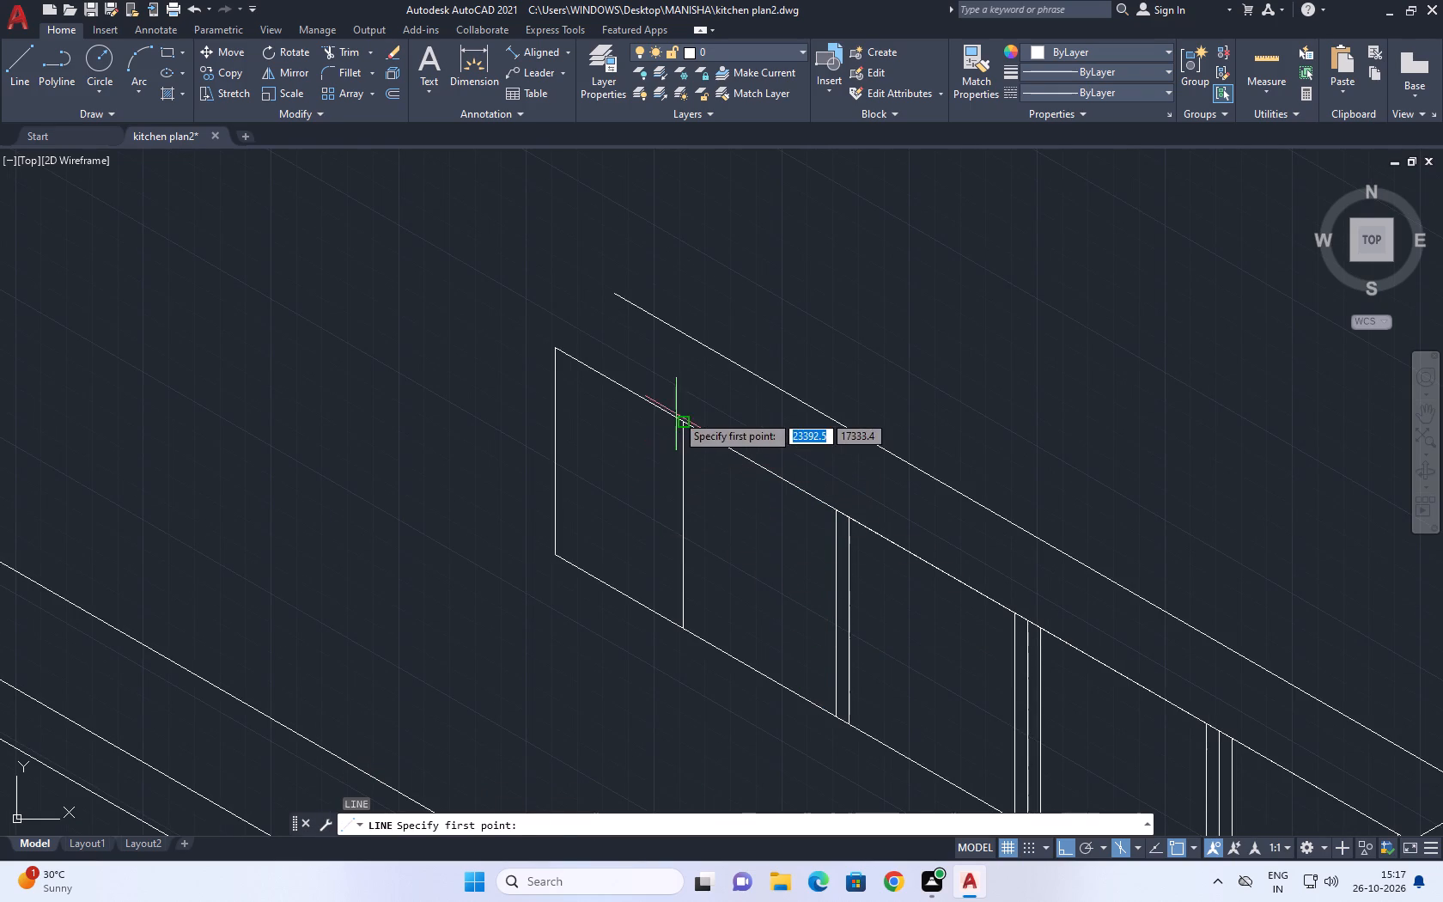
left_click(679, 414)
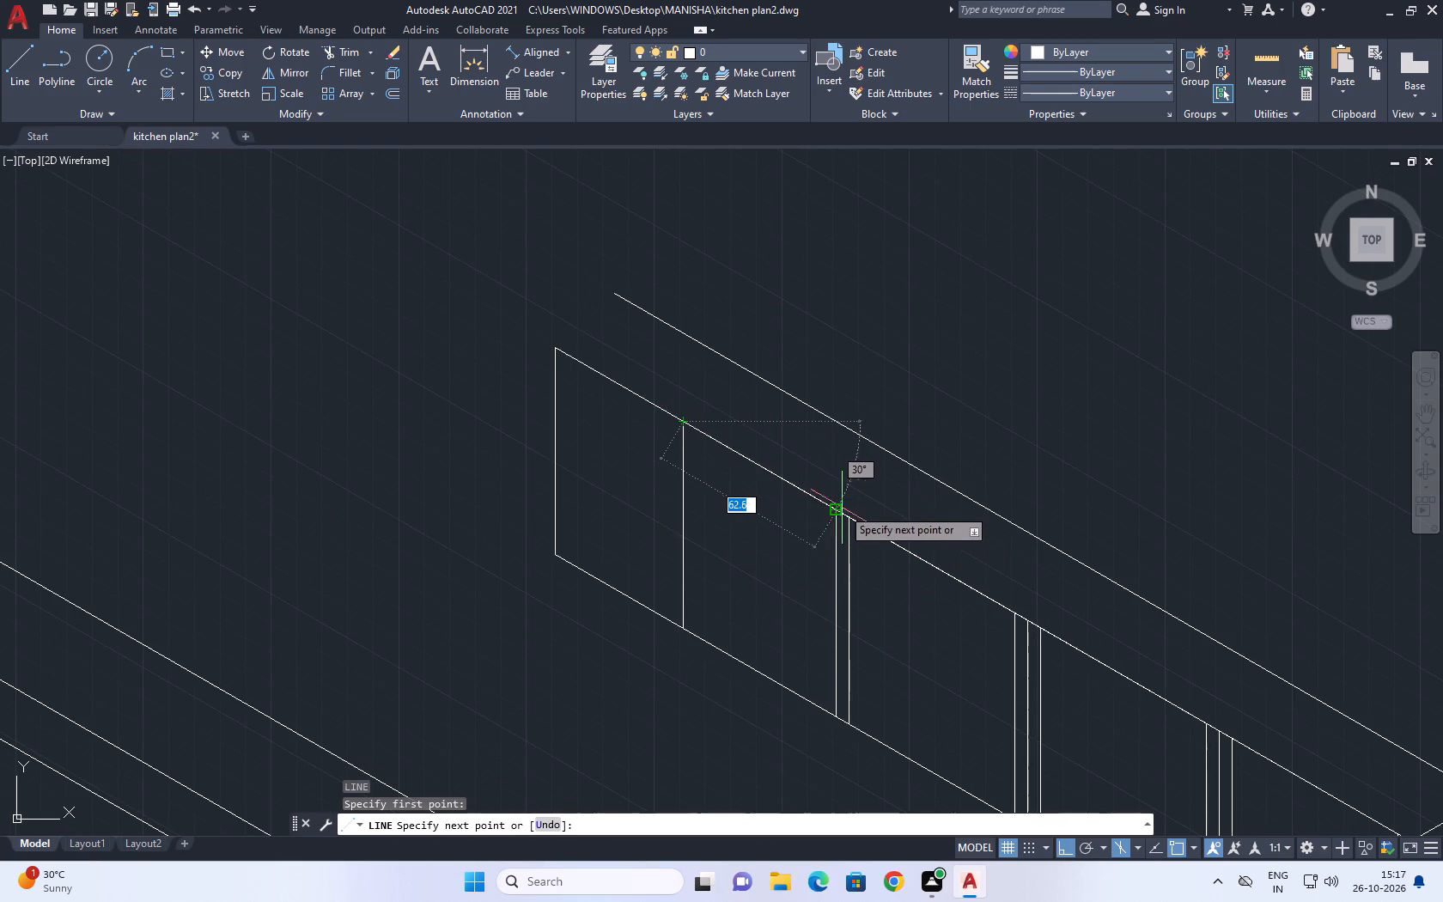
left_click(841, 509)
key("Escape")
Draw a vertical line from the midpoint of that top segment down past the front bottom edge.
left_click(834, 508)
middle_click_drag(820, 509, 868, 597)
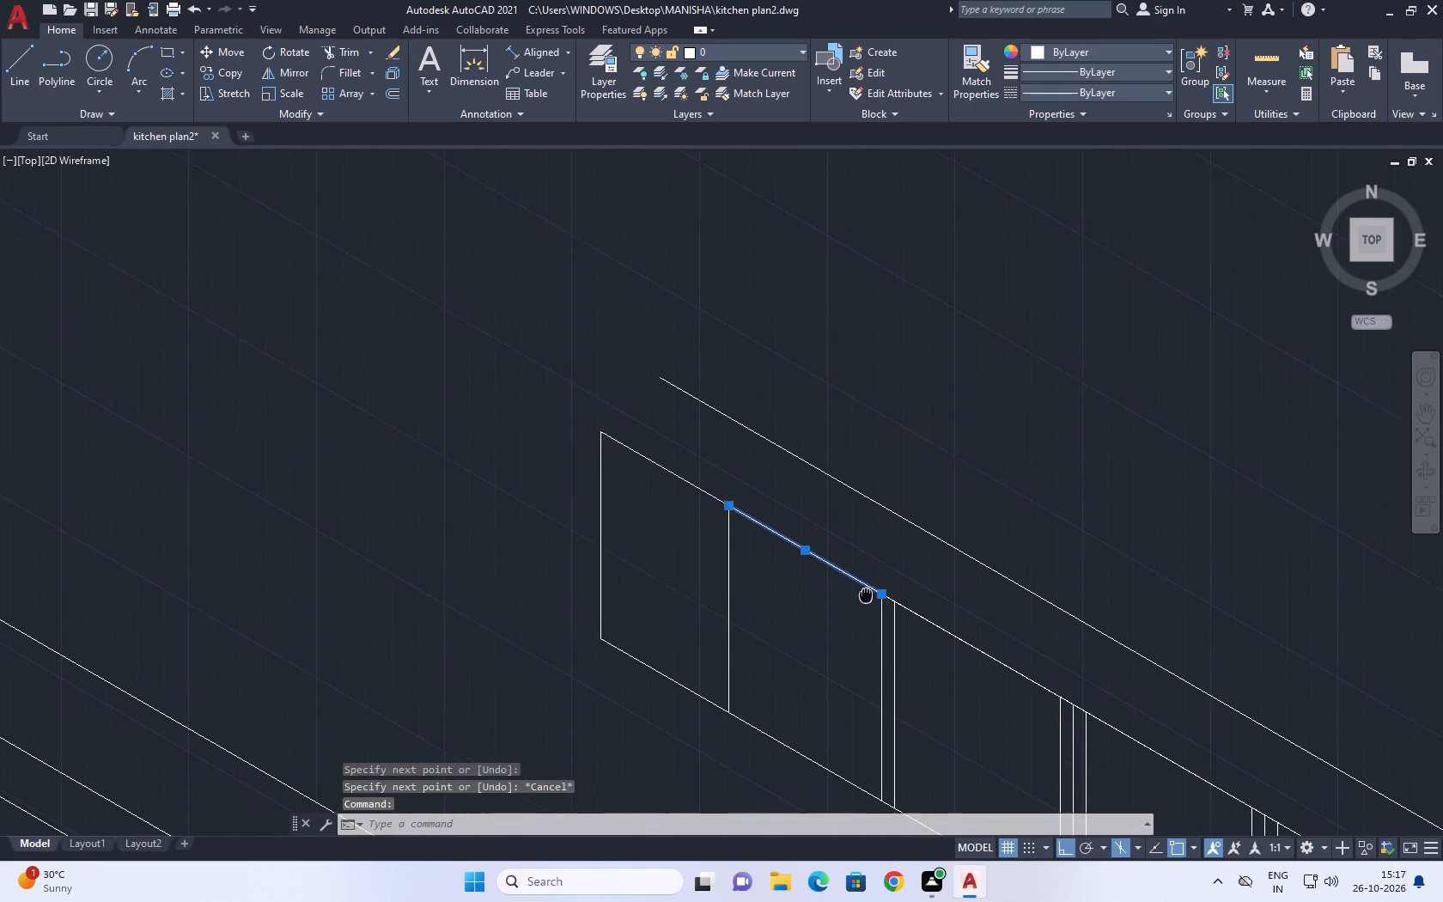
middle_click_drag(868, 597, 887, 617)
key("l")
key("space")
left_click_drag(830, 573, 822, 612)
middle_click_drag(819, 769, 800, 640)
left_click(805, 703)
key("Escape")
Stretch the lower end of the new middle vertical line up to the front bottom edge.
scroll(807, 699, "up", 2)
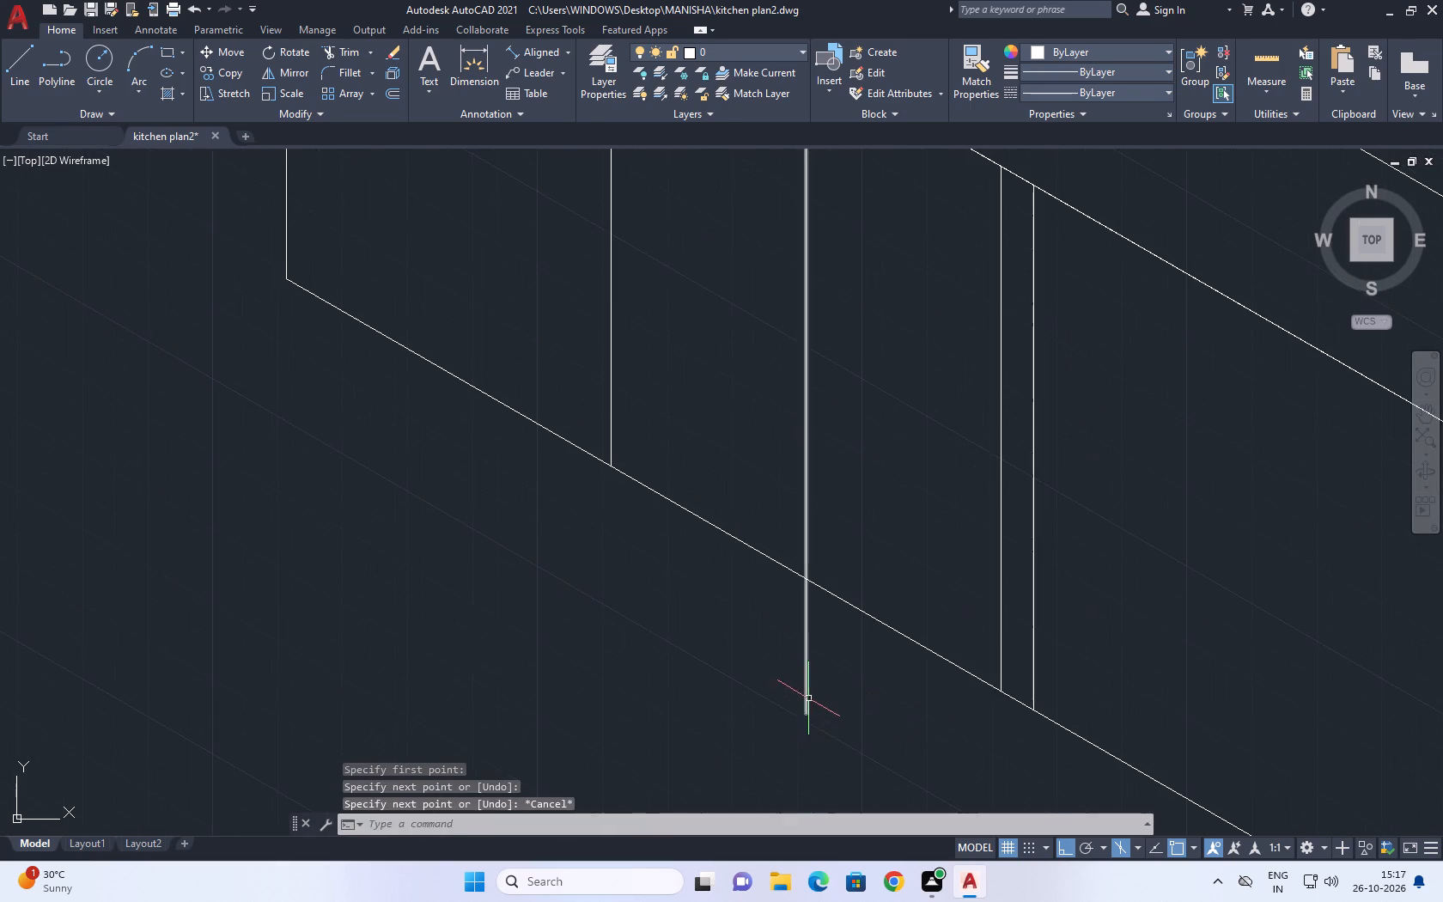
left_click_drag(833, 723, 828, 712)
left_click(788, 659)
left_click(805, 708)
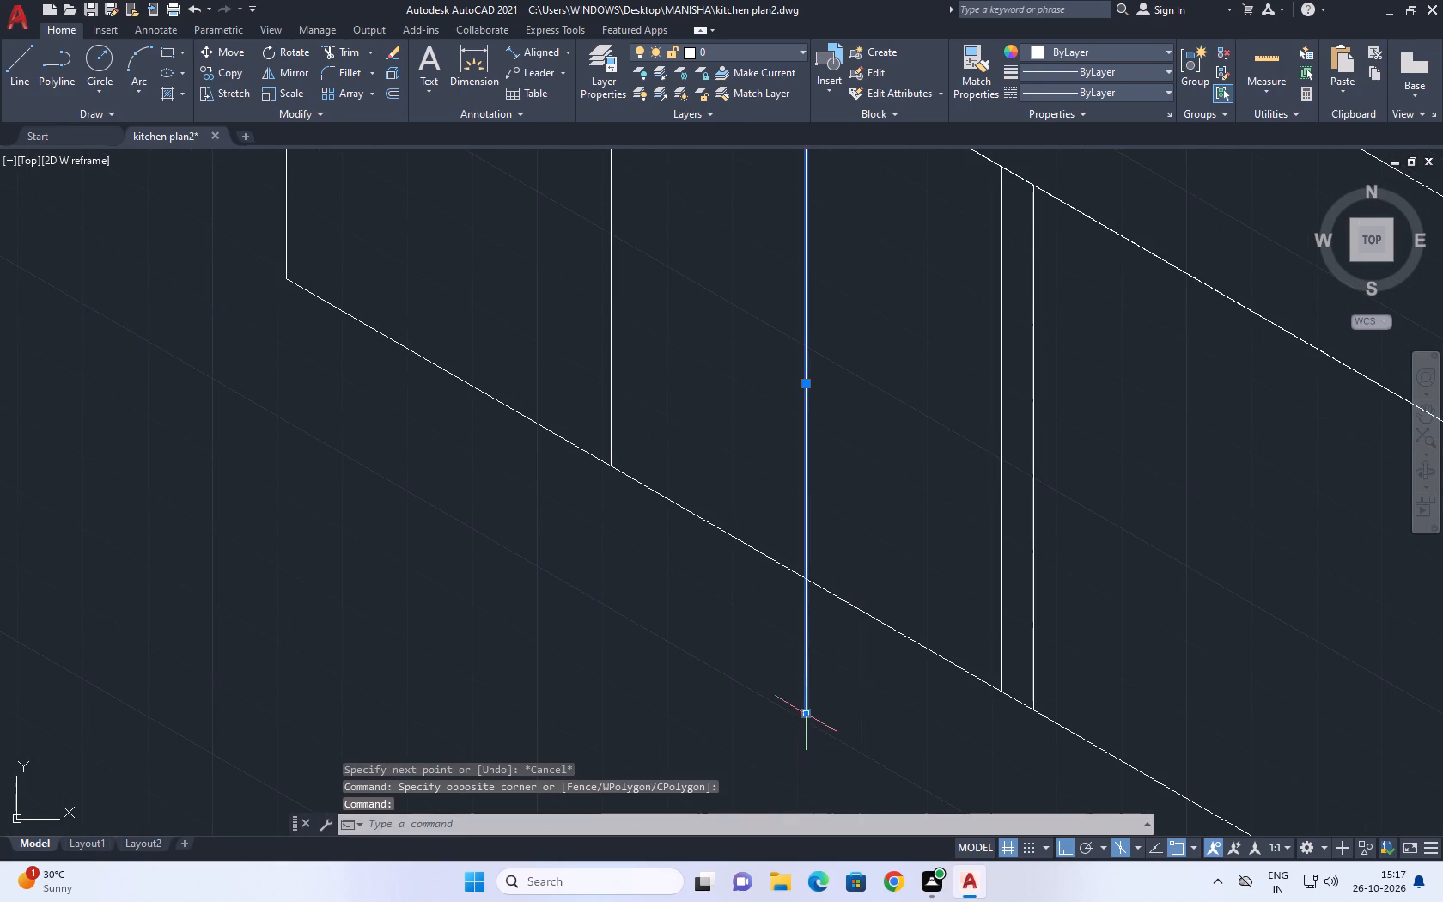
left_click(807, 711)
left_click(804, 576)
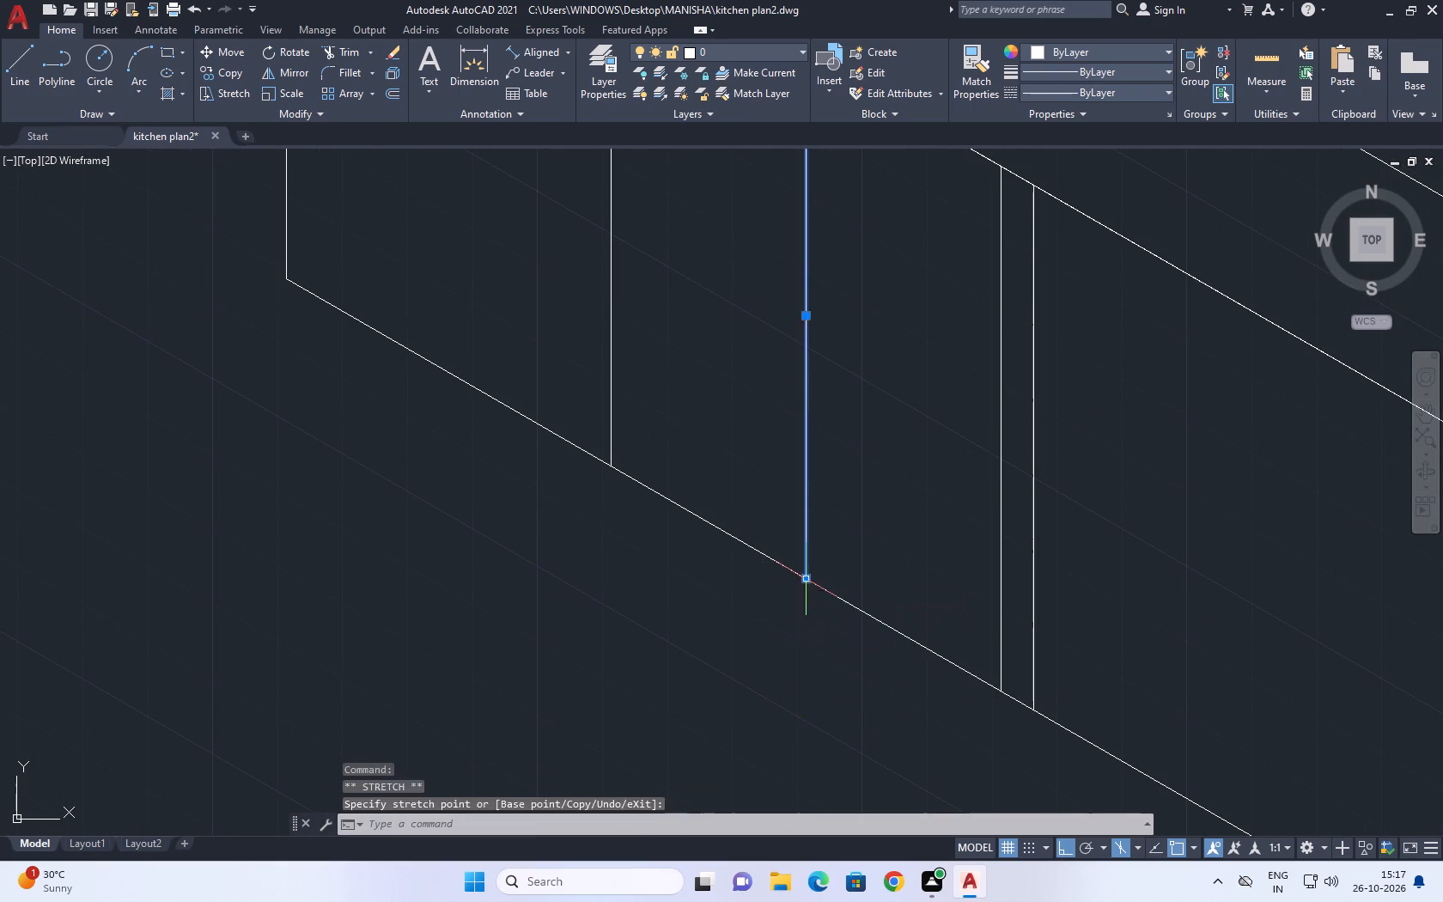
key("Escape")
Copy the middle vertical line of the second door section 2 cm toward the near corner.
middle_click_drag(770, 554, 735, 694)
middle_click_drag(740, 429, 738, 473)
scroll(738, 471, "down", 1)
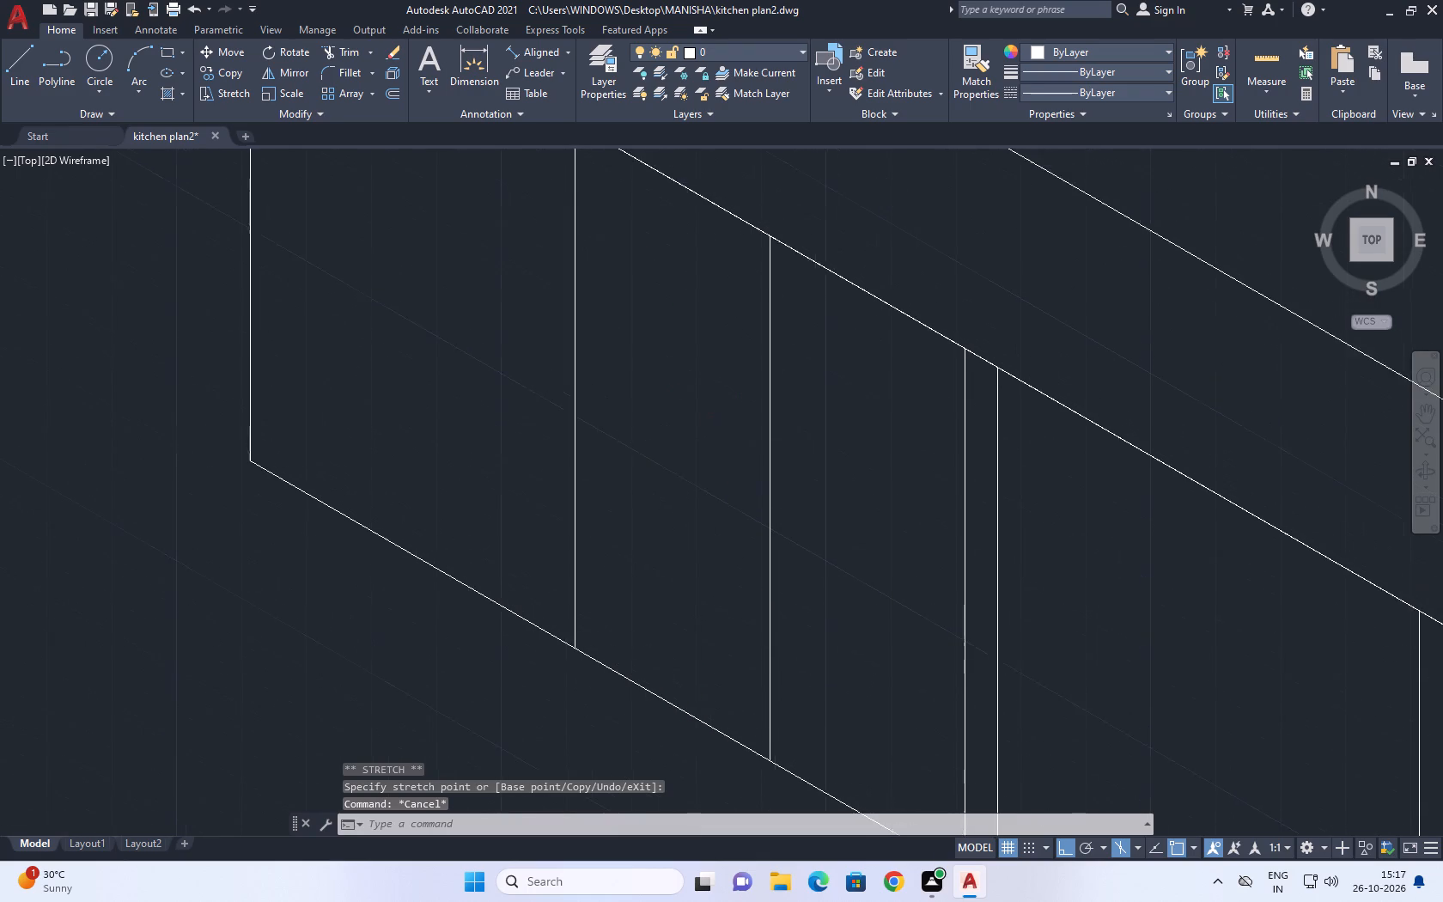
middle_click_drag(738, 473, 750, 482)
left_click_drag(774, 488, 764, 488)
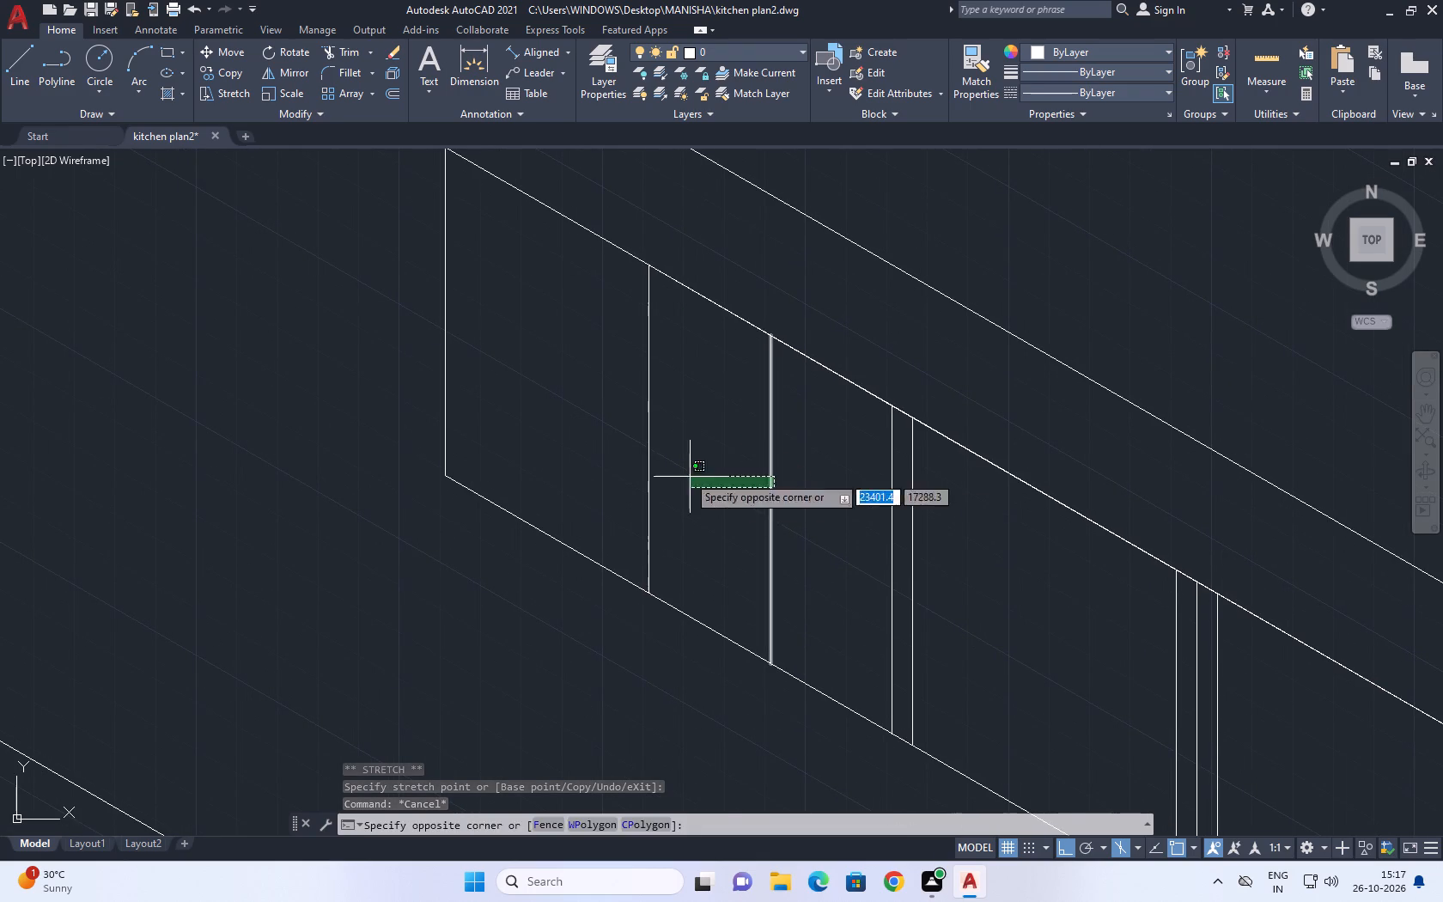
left_click(685, 475)
type("co")
key("space")
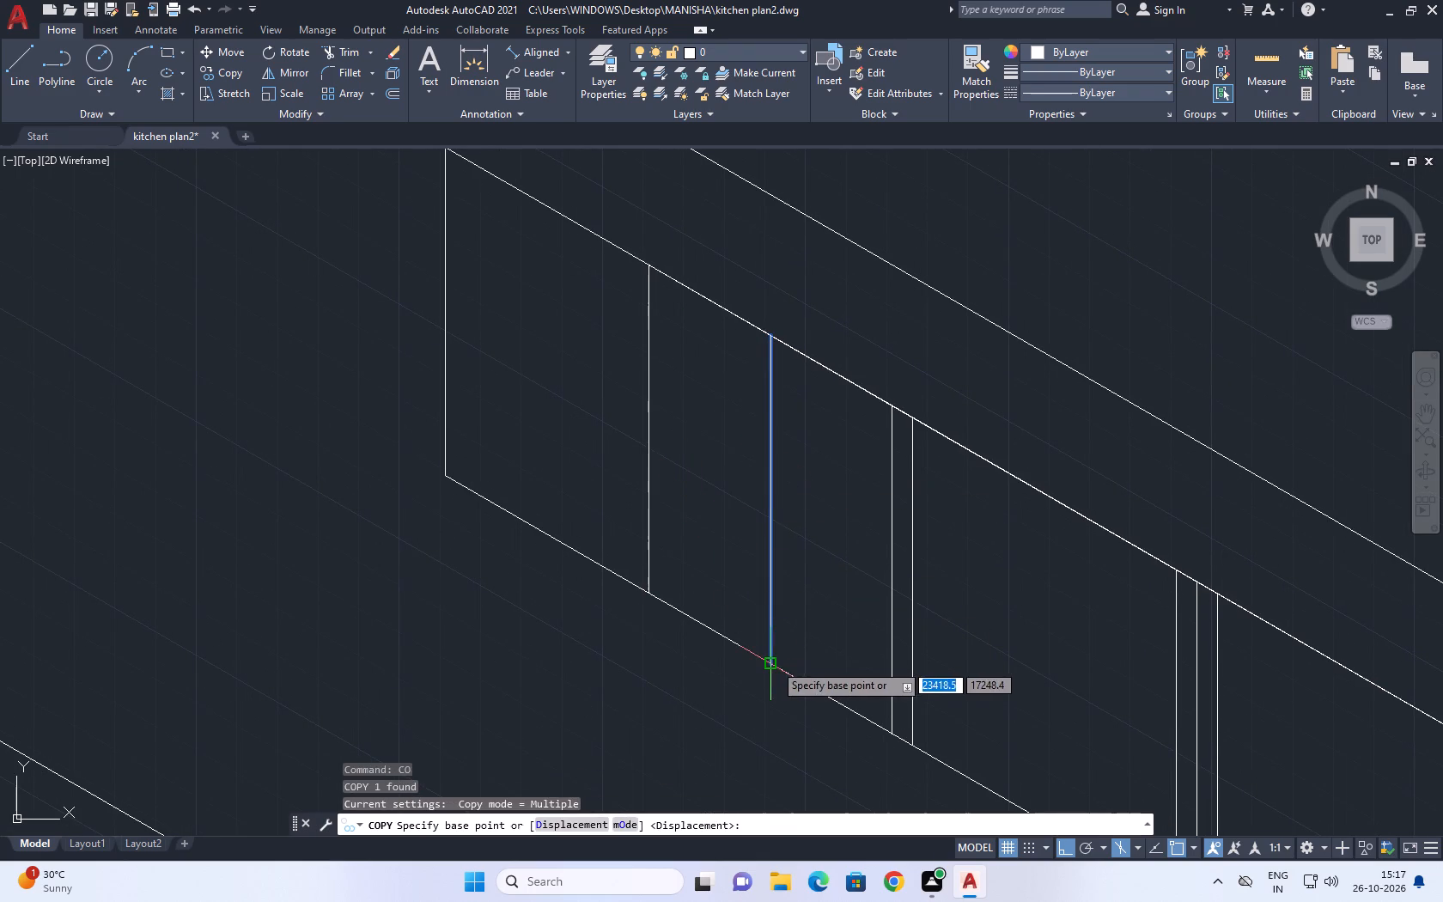
left_click(776, 664)
key("2")
key("space")
key("Escape")
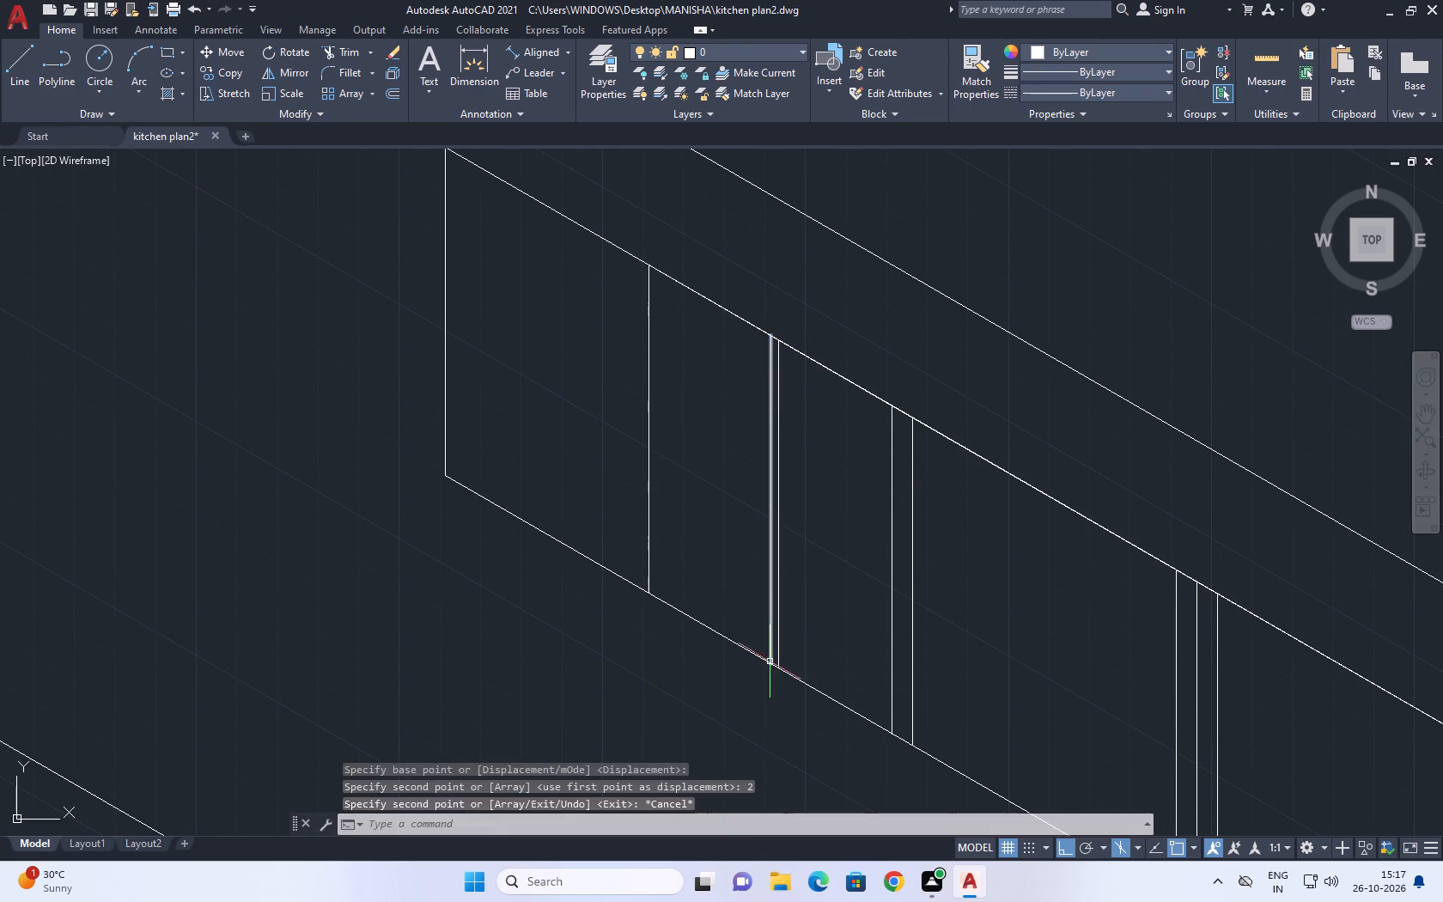
Copy the same middle vertical line 2 cm toward the far end of the row.
left_click(769, 661)
type("co")
key("space")
left_click(769, 657)
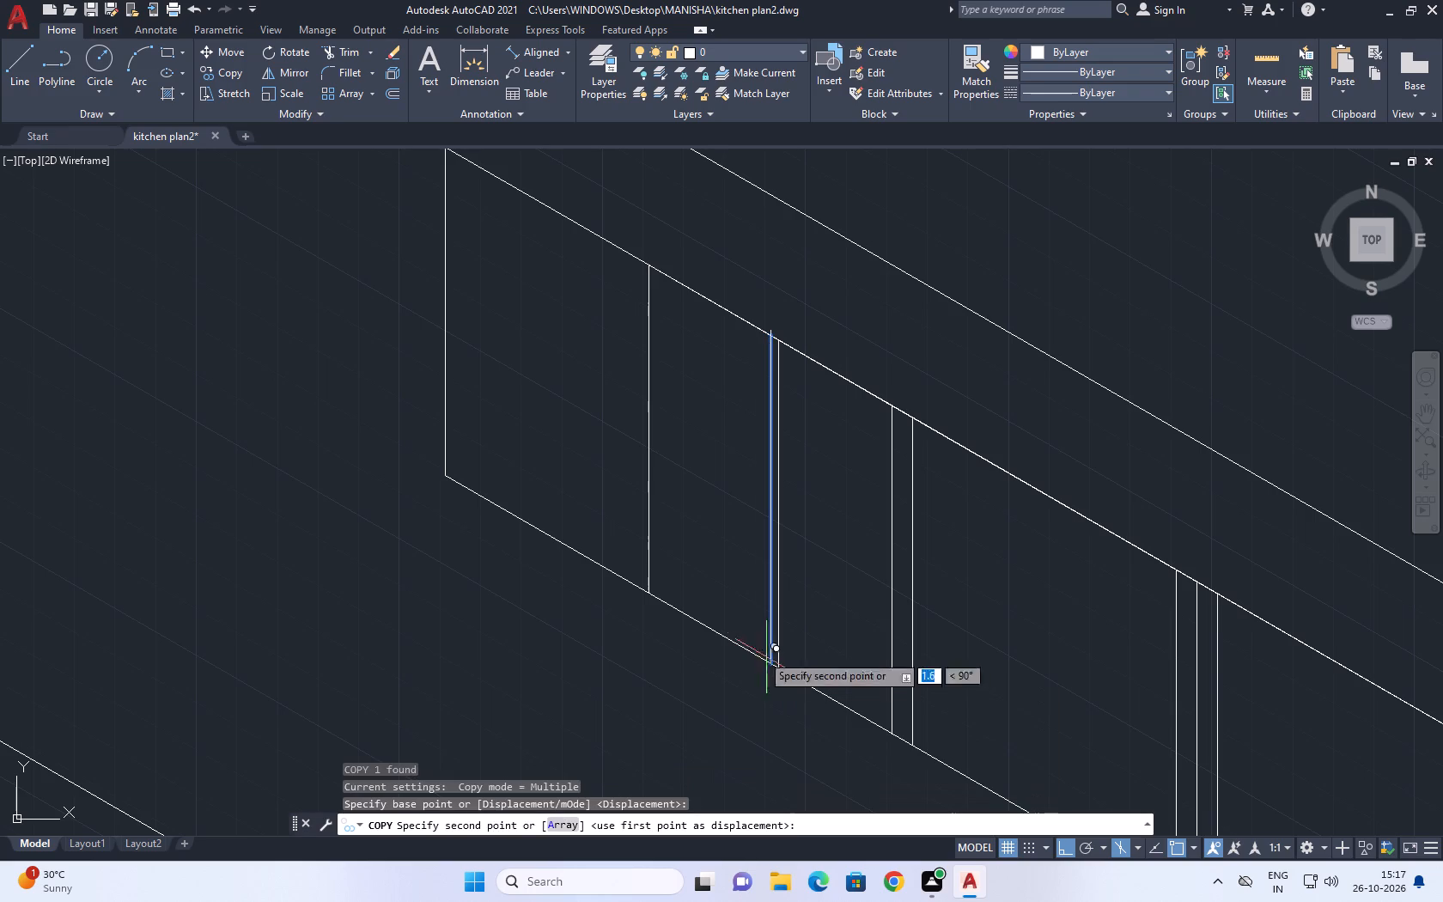
type("2")
key("space")
middle_click_drag(812, 659, 769, 632)
key("Escape")
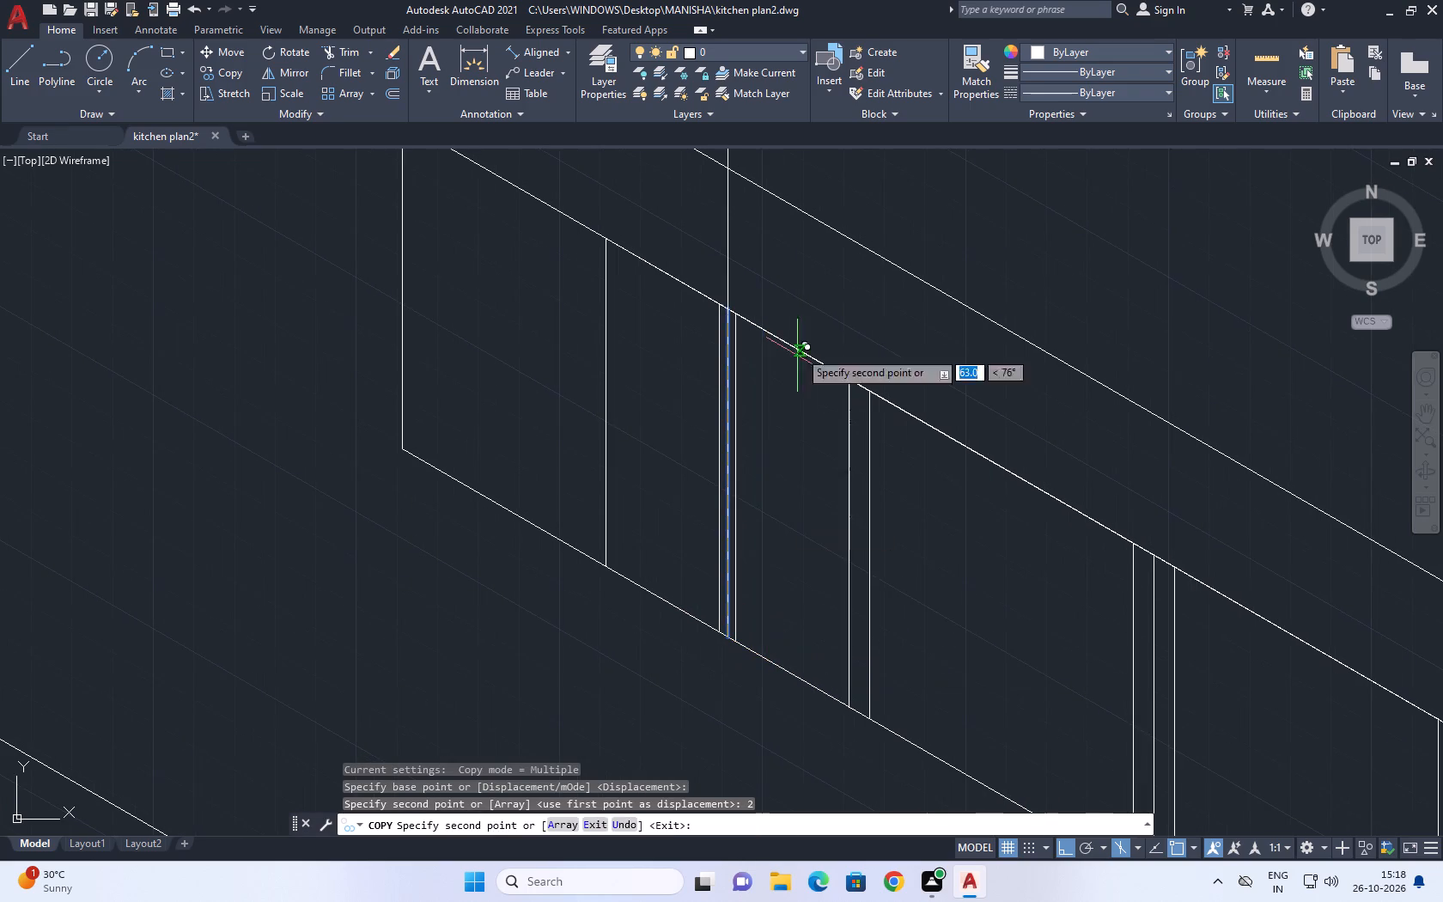
key("Escape")
Copy the second door section's top segment 2 cm straight down.
left_click(806, 357)
middle_click_drag(783, 439, 783, 507)
key("x")
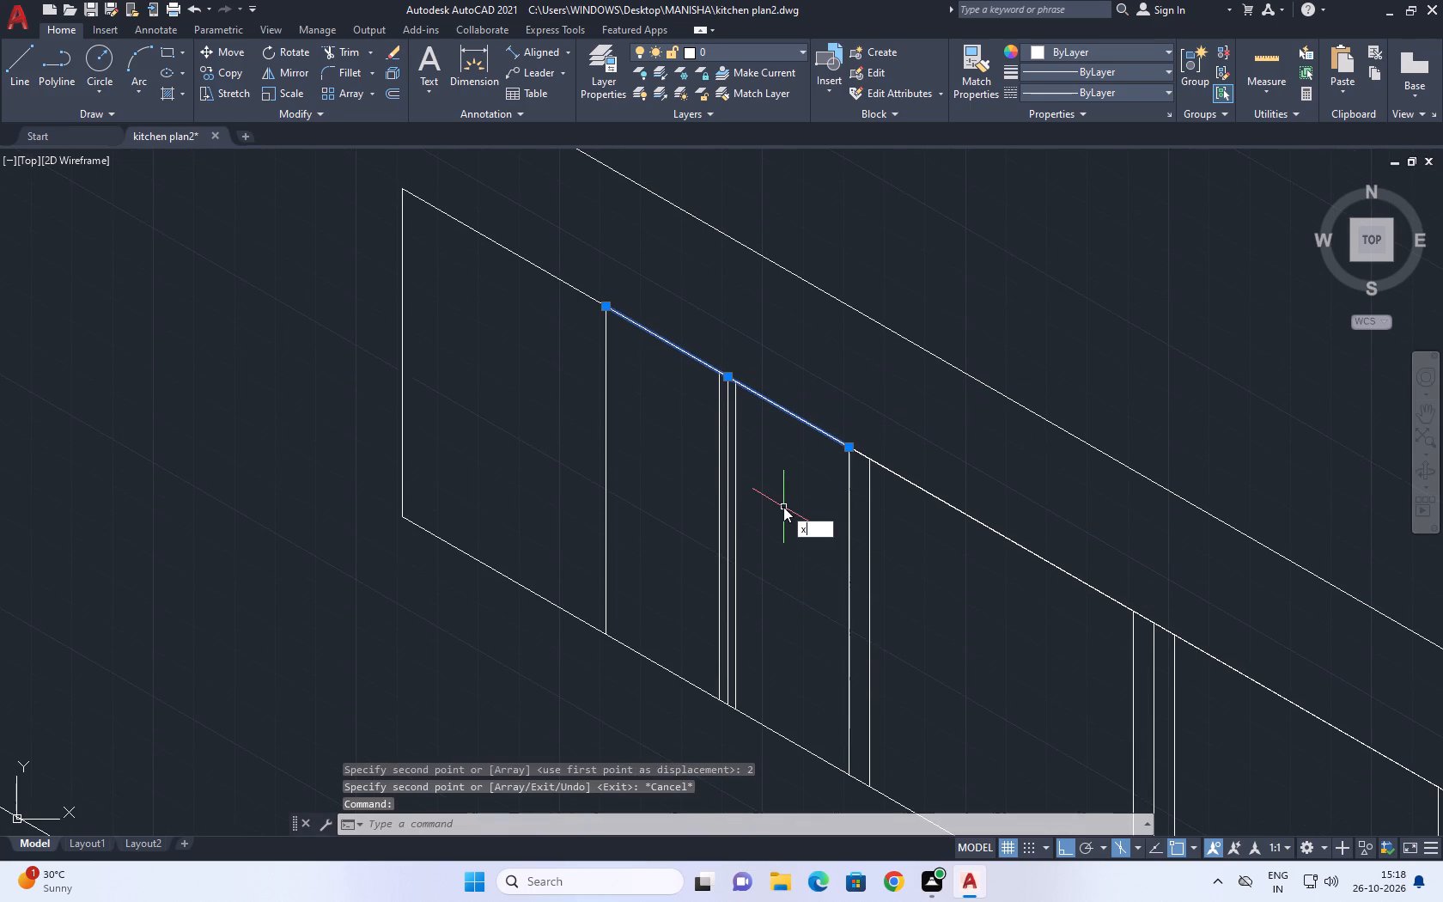
key("BackSpace")
key("c")
key("o")
key("space")
left_click(788, 448)
key("2")
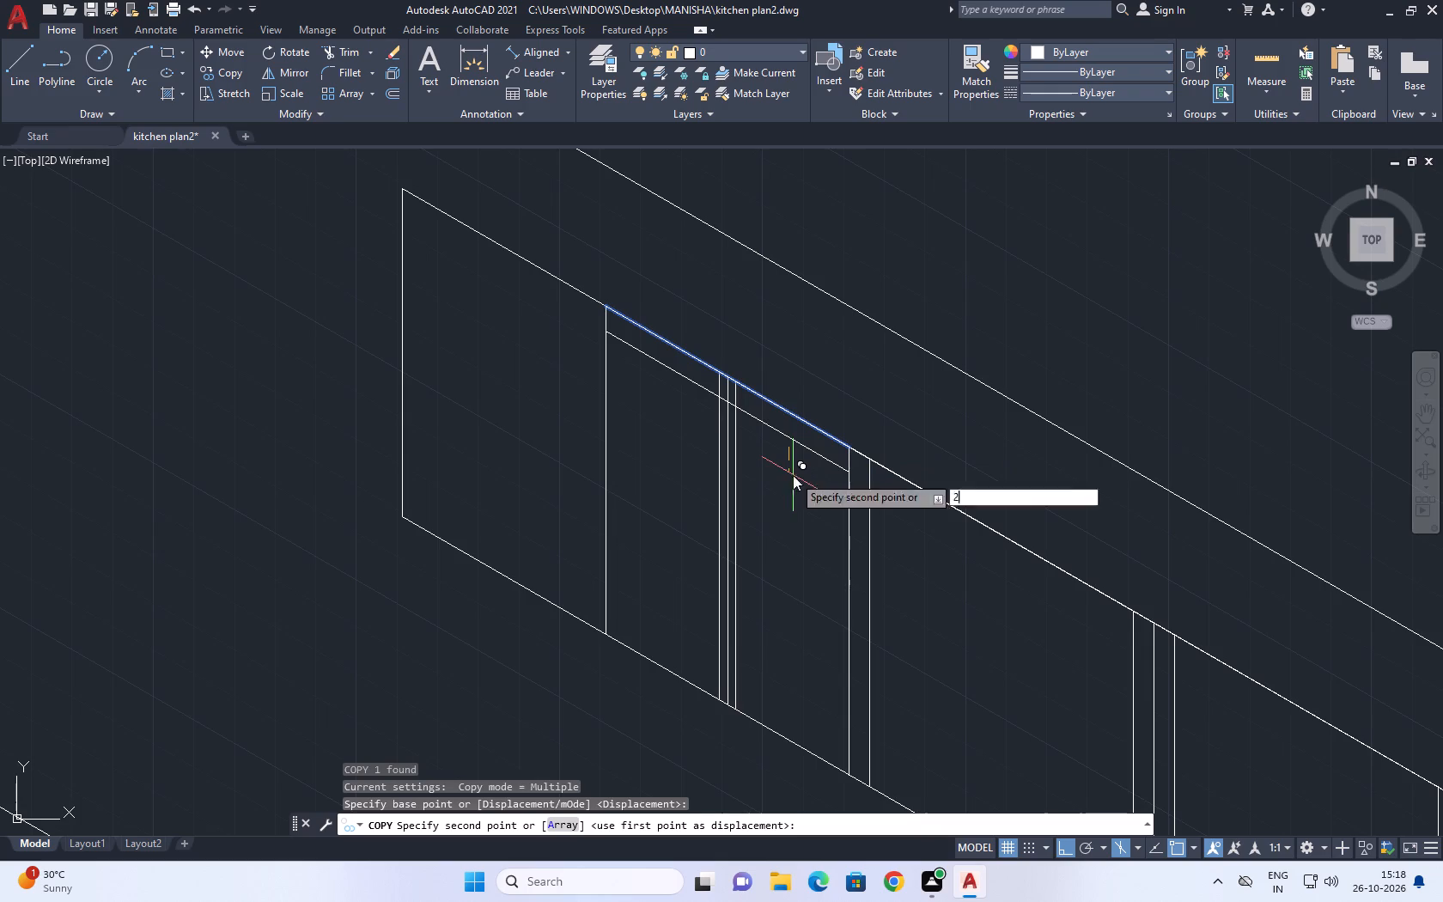
key("space")
middle_click_drag(805, 505, 802, 413)
key("Escape")
Draw a line along the bottom edge of the second door section between its two side verticals.
left_click_drag(800, 650, 790, 655)
left_click(785, 661)
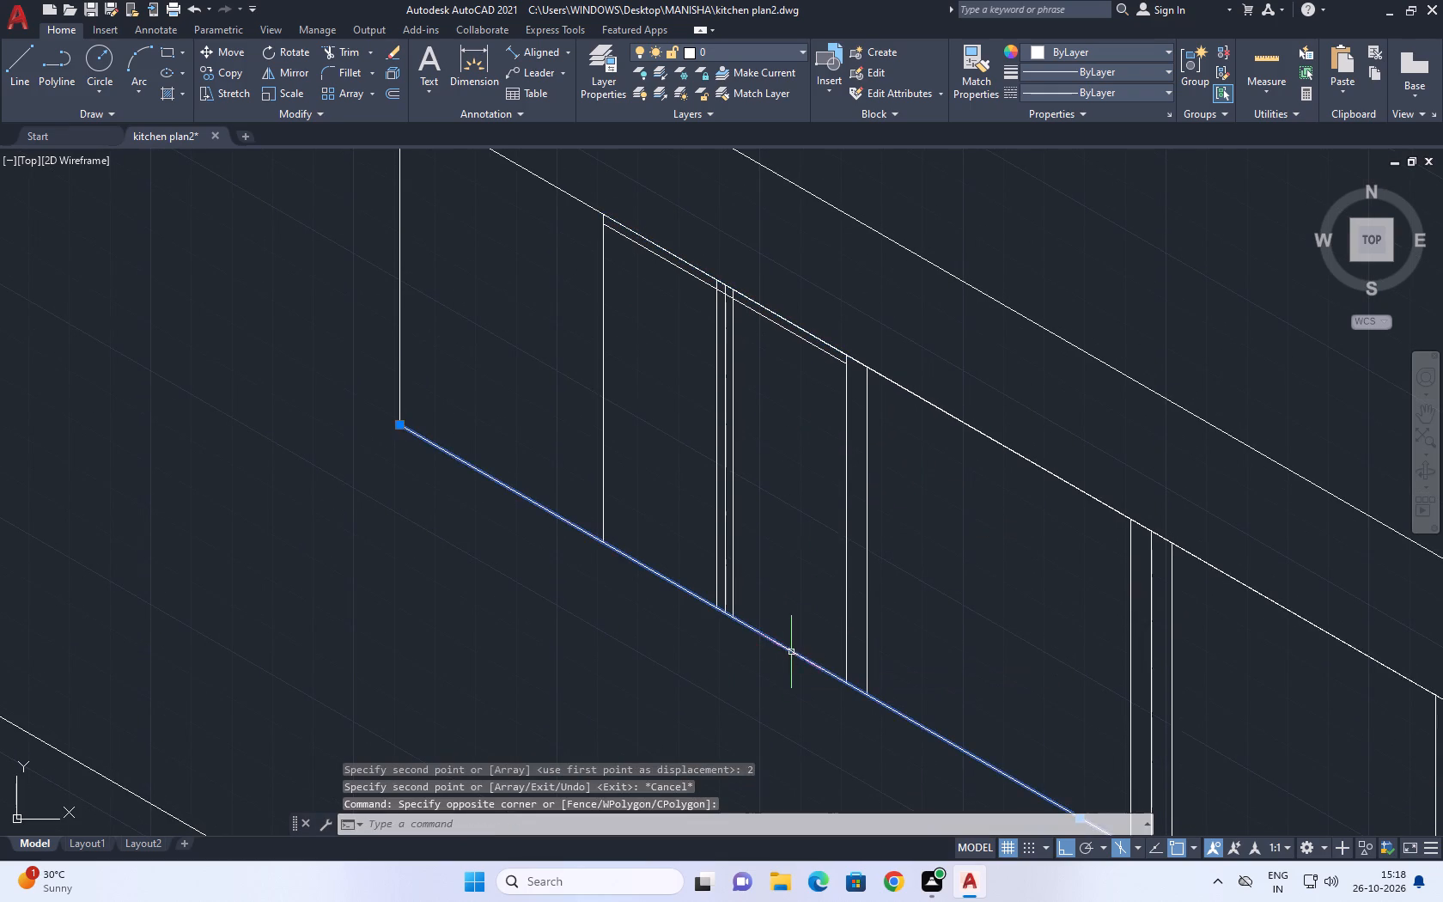
key("Escape")
key("l")
key("space")
left_click(839, 677)
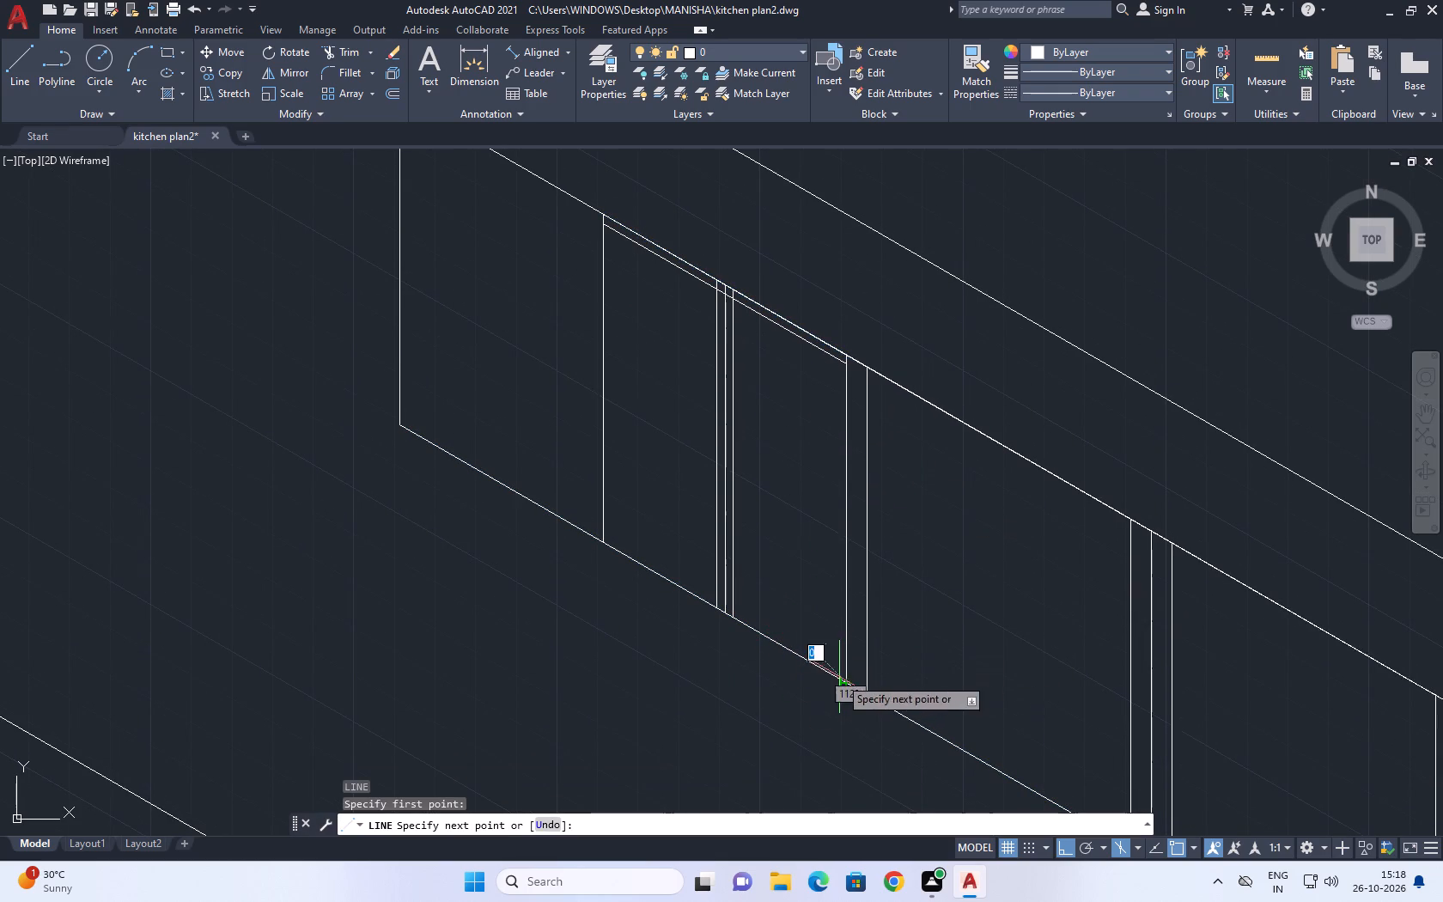
left_click(601, 543)
key("Escape")
Copy the second door section's bottom segment 2 cm straight up.
left_click(653, 570)
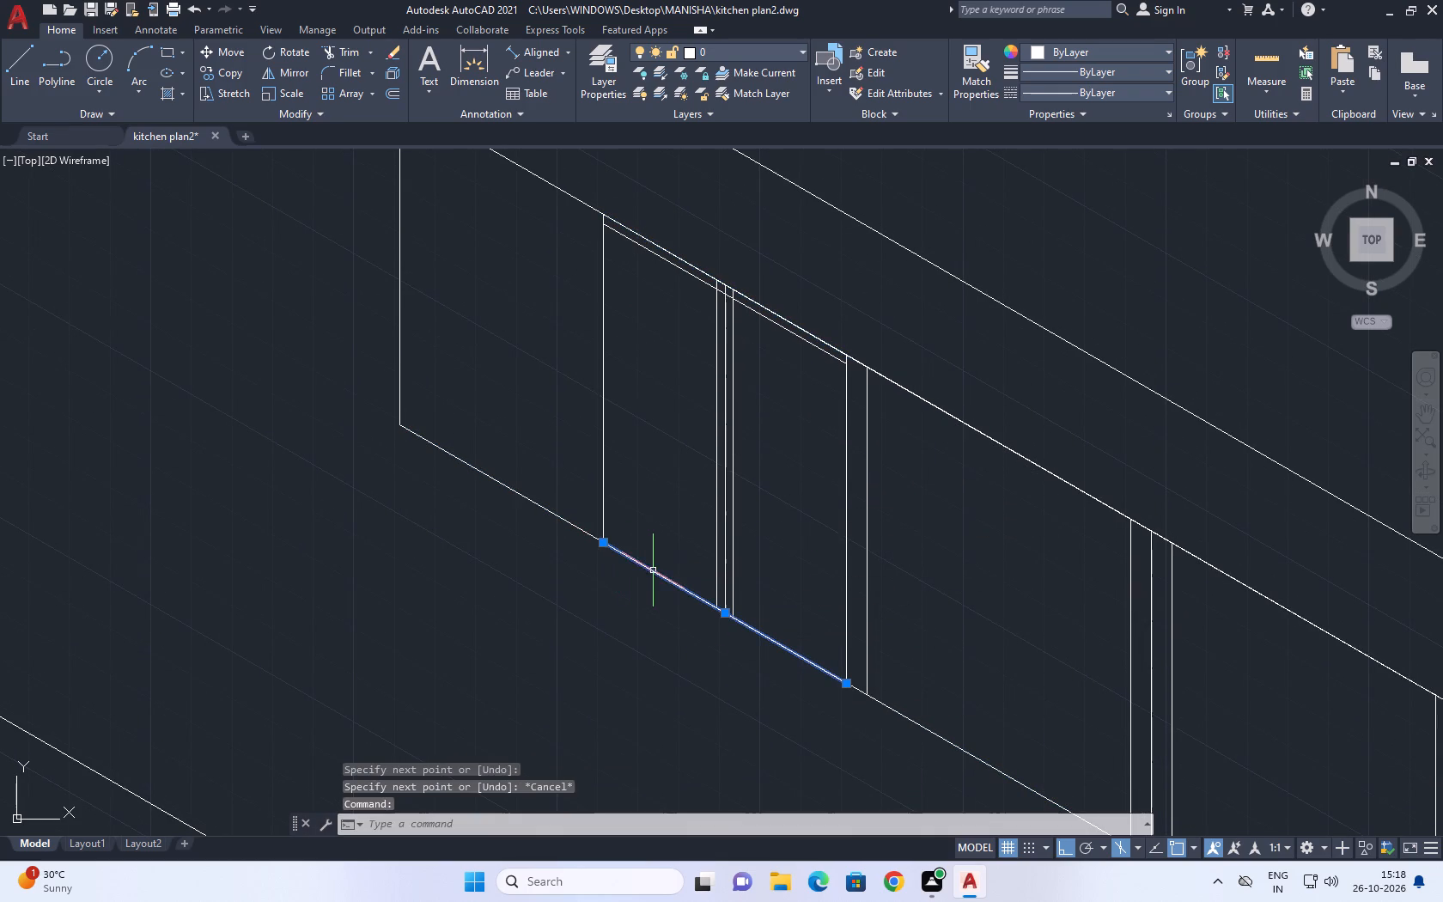
key("c")
type("o")
key("space")
left_click(655, 588)
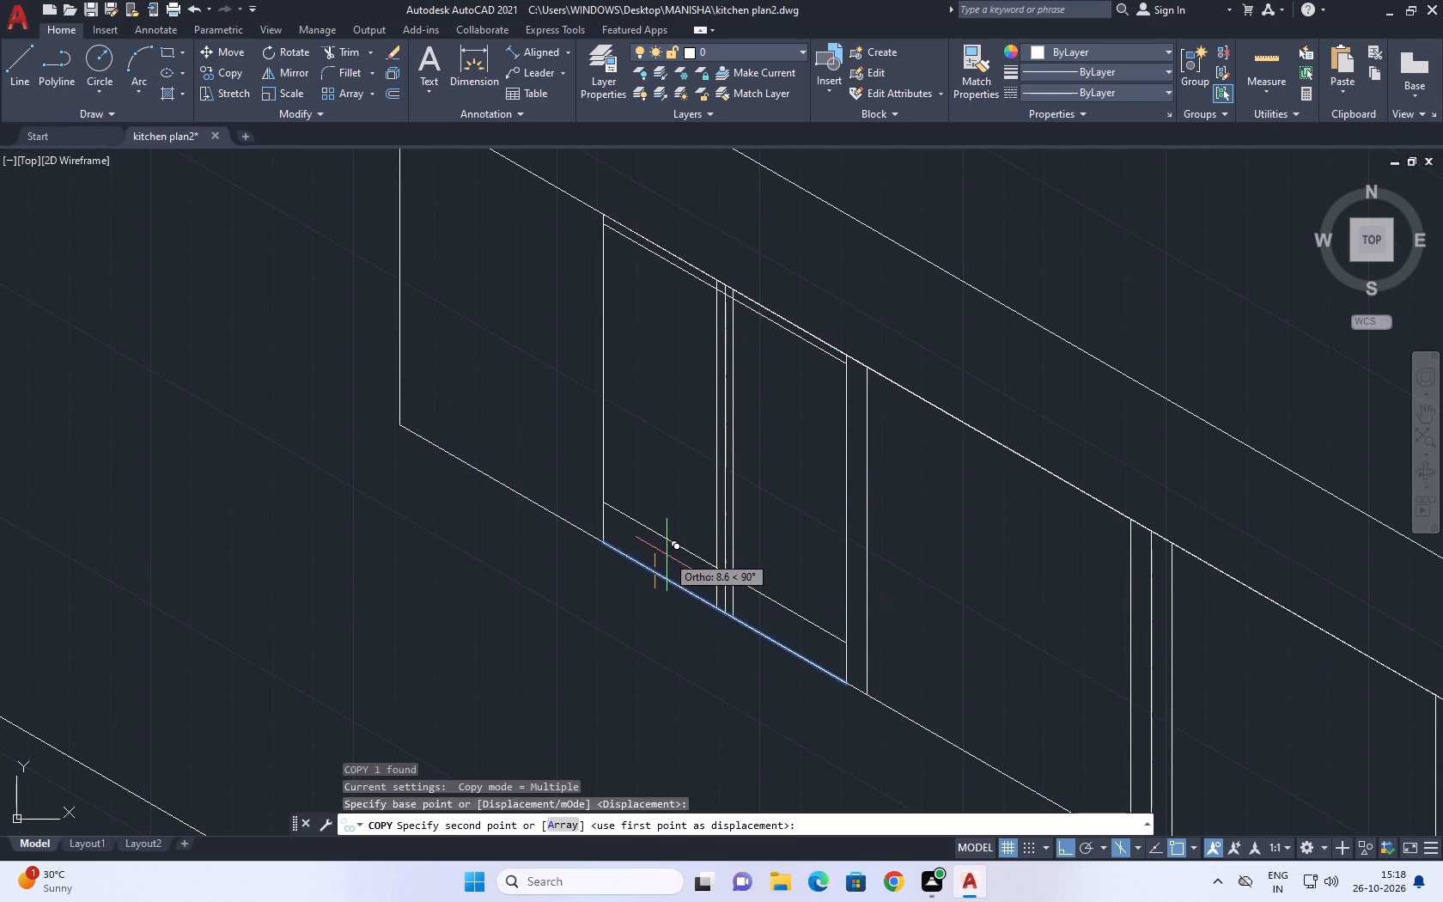
key("2")
key("space")
middle_click_drag(731, 594, 729, 550)
key("Escape")
middle_click_drag(722, 586, 736, 621)
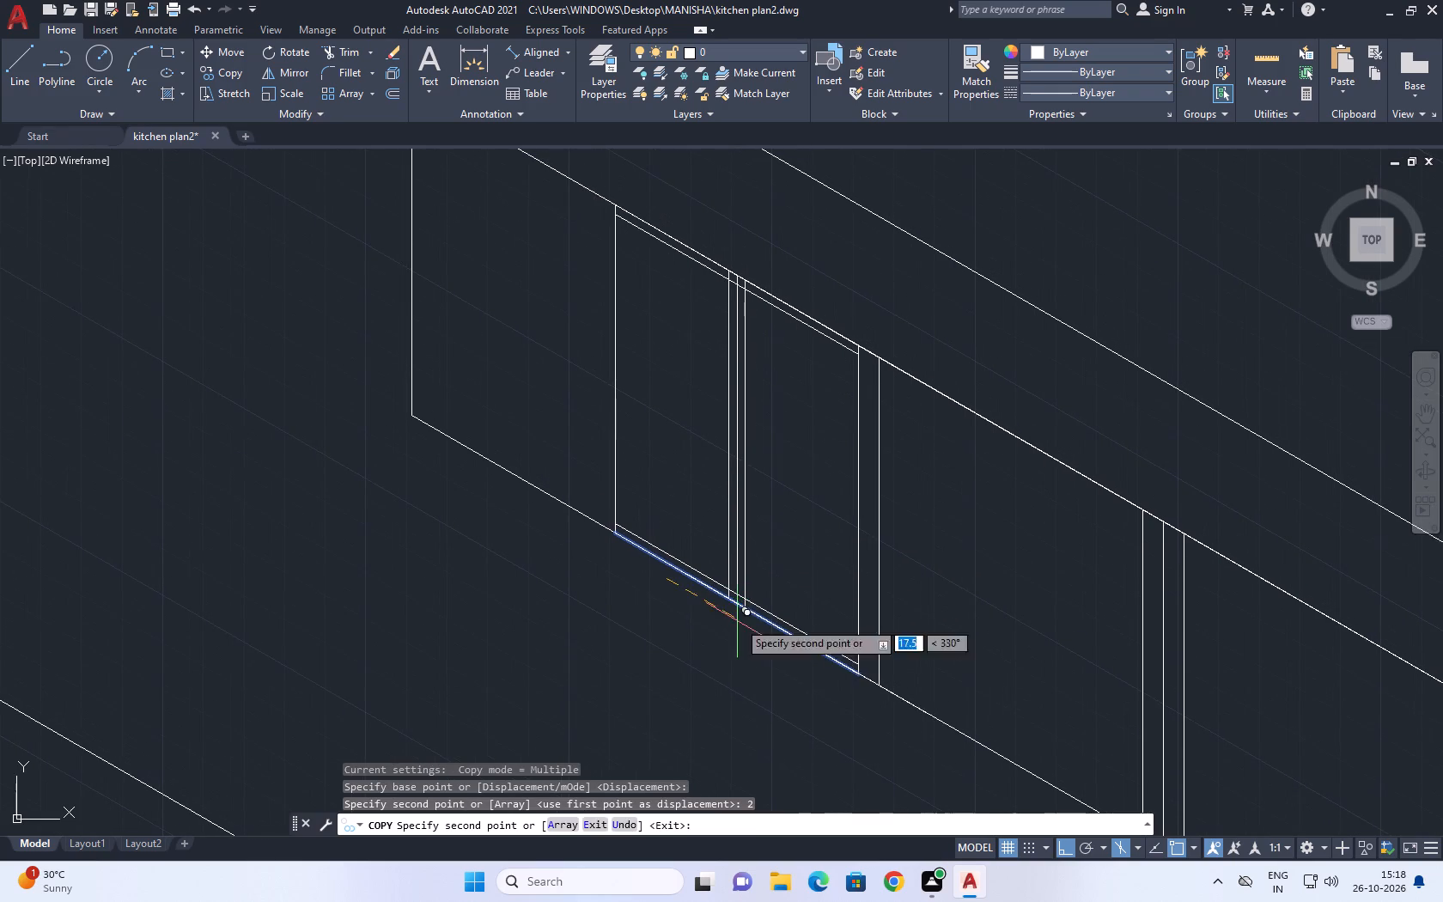
key("Escape")
Trim the inner bottom line between the three middle verticals, and the lower ends of the two outer ones.
type("tr")
key("space")
scroll(728, 594, "up", 3)
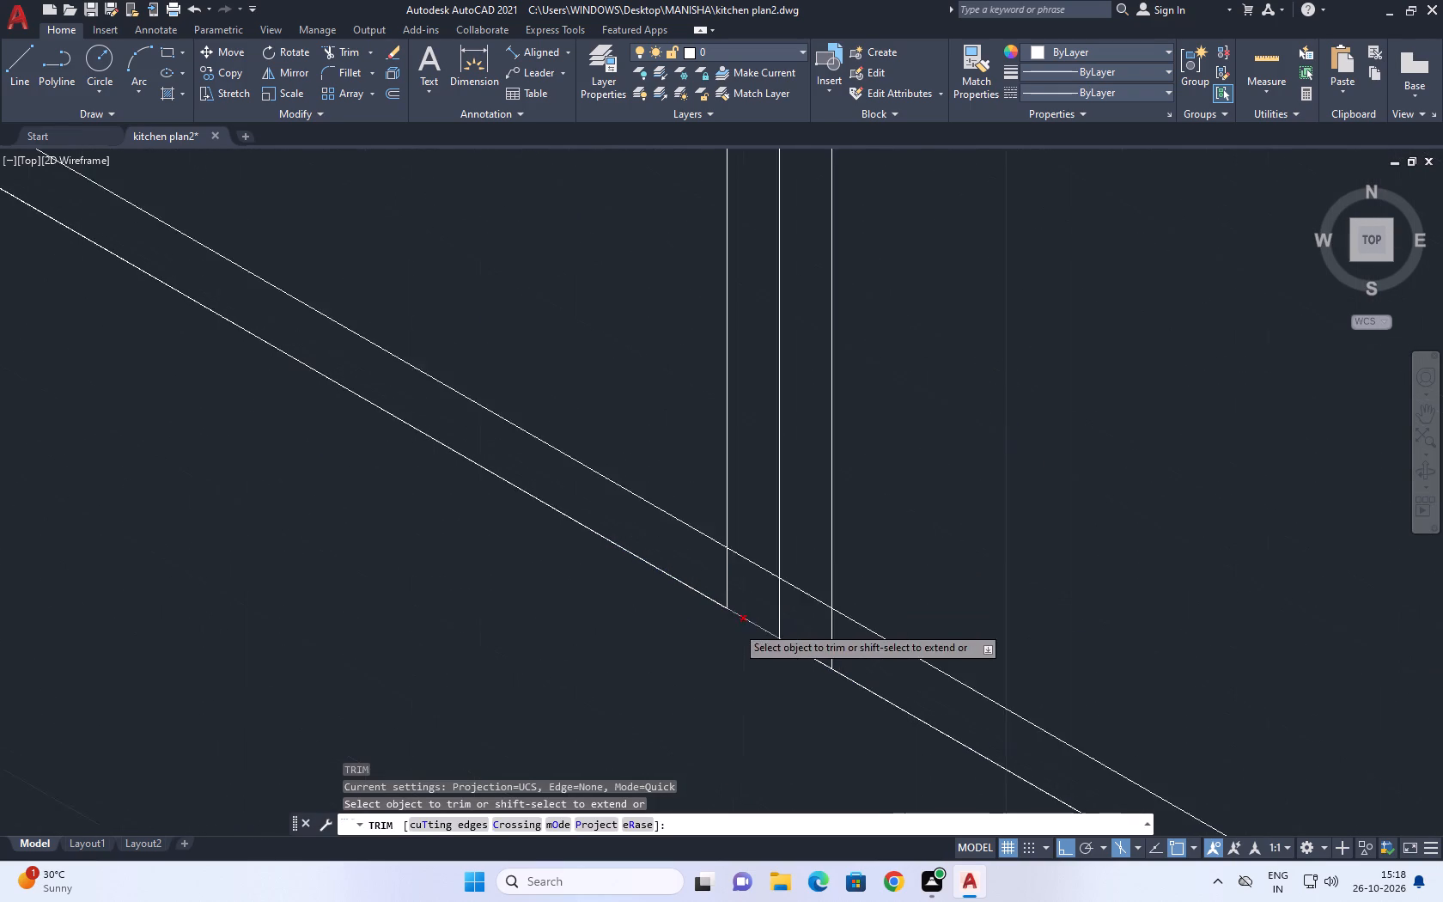
scroll(736, 625, "up", 2)
middle_click_drag(840, 633, 782, 576)
left_click_drag(791, 516, 791, 527)
left_click(785, 552)
left_click(717, 461)
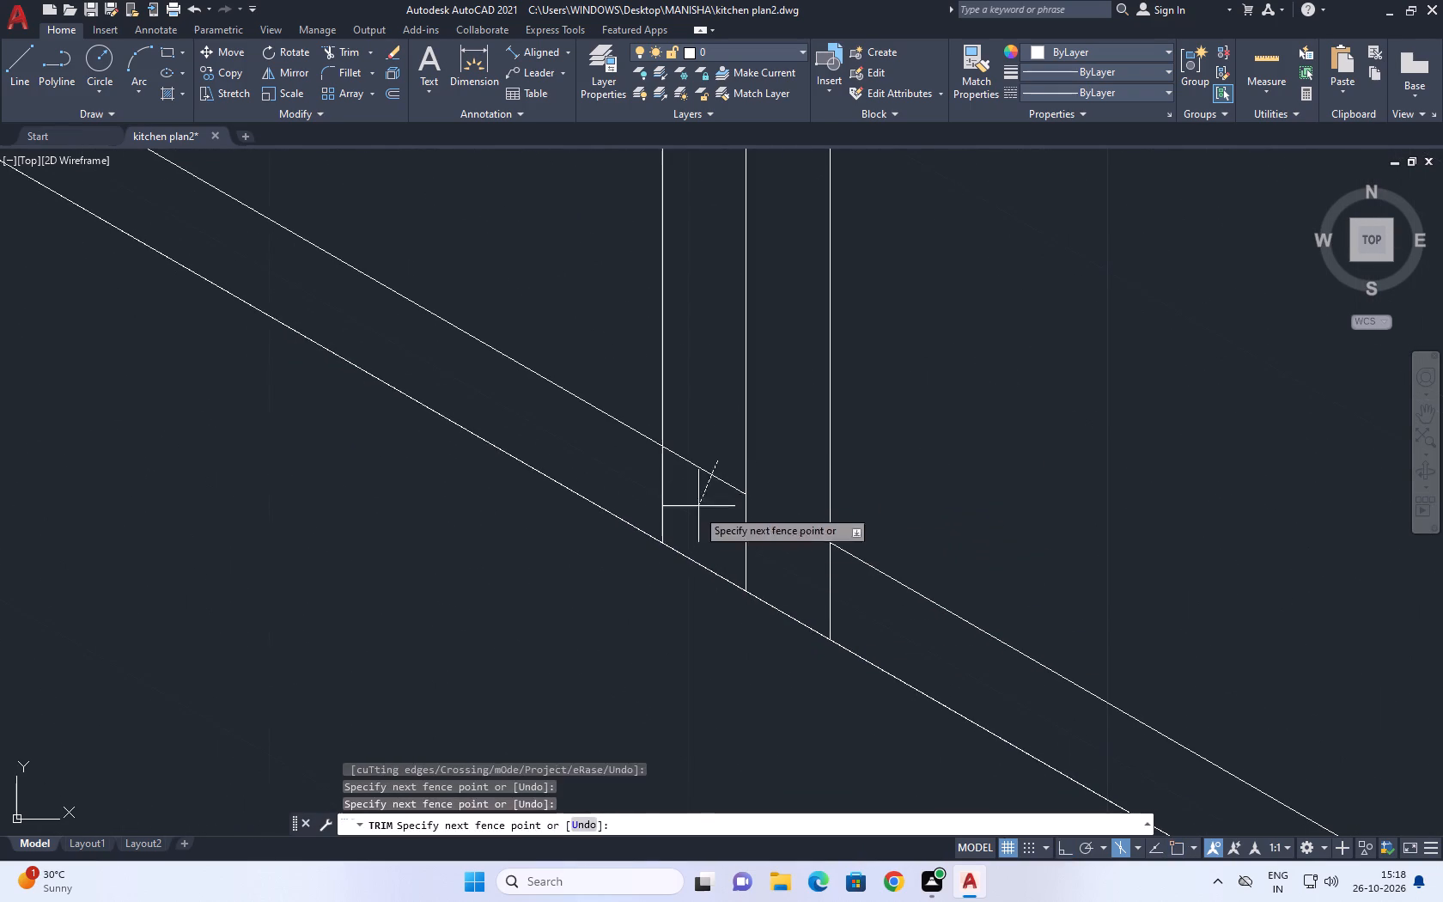
left_click(696, 512)
left_click(832, 606)
left_click(688, 518)
left_click(618, 478)
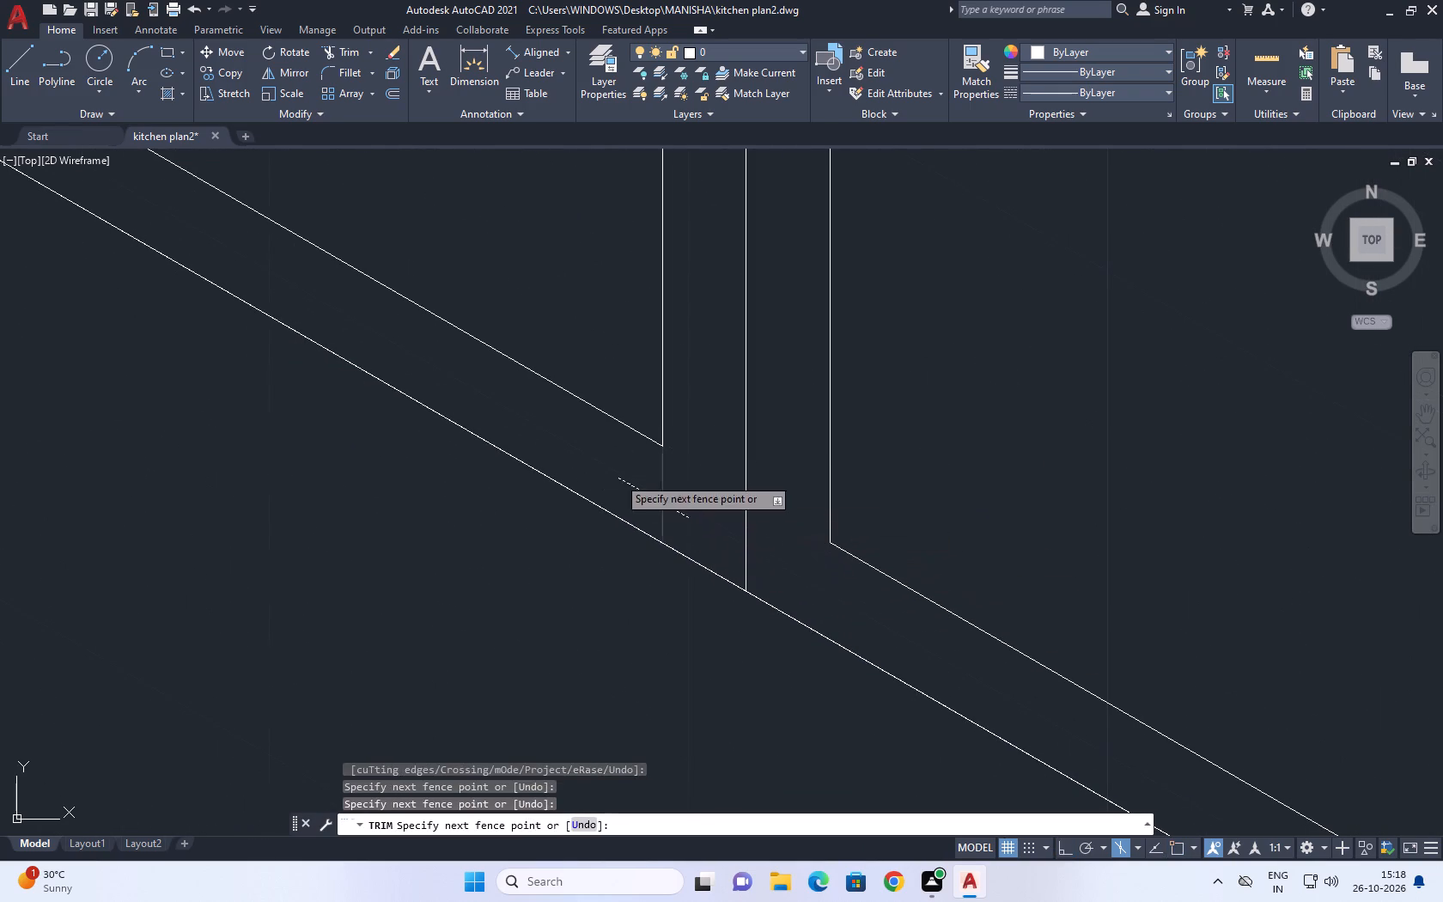
Trim the second door section's near side vertical where it extends past the inner bottom and top frame lines.
scroll(620, 491, "down", 5)
scroll(762, 564, "up", 4)
left_click(727, 574)
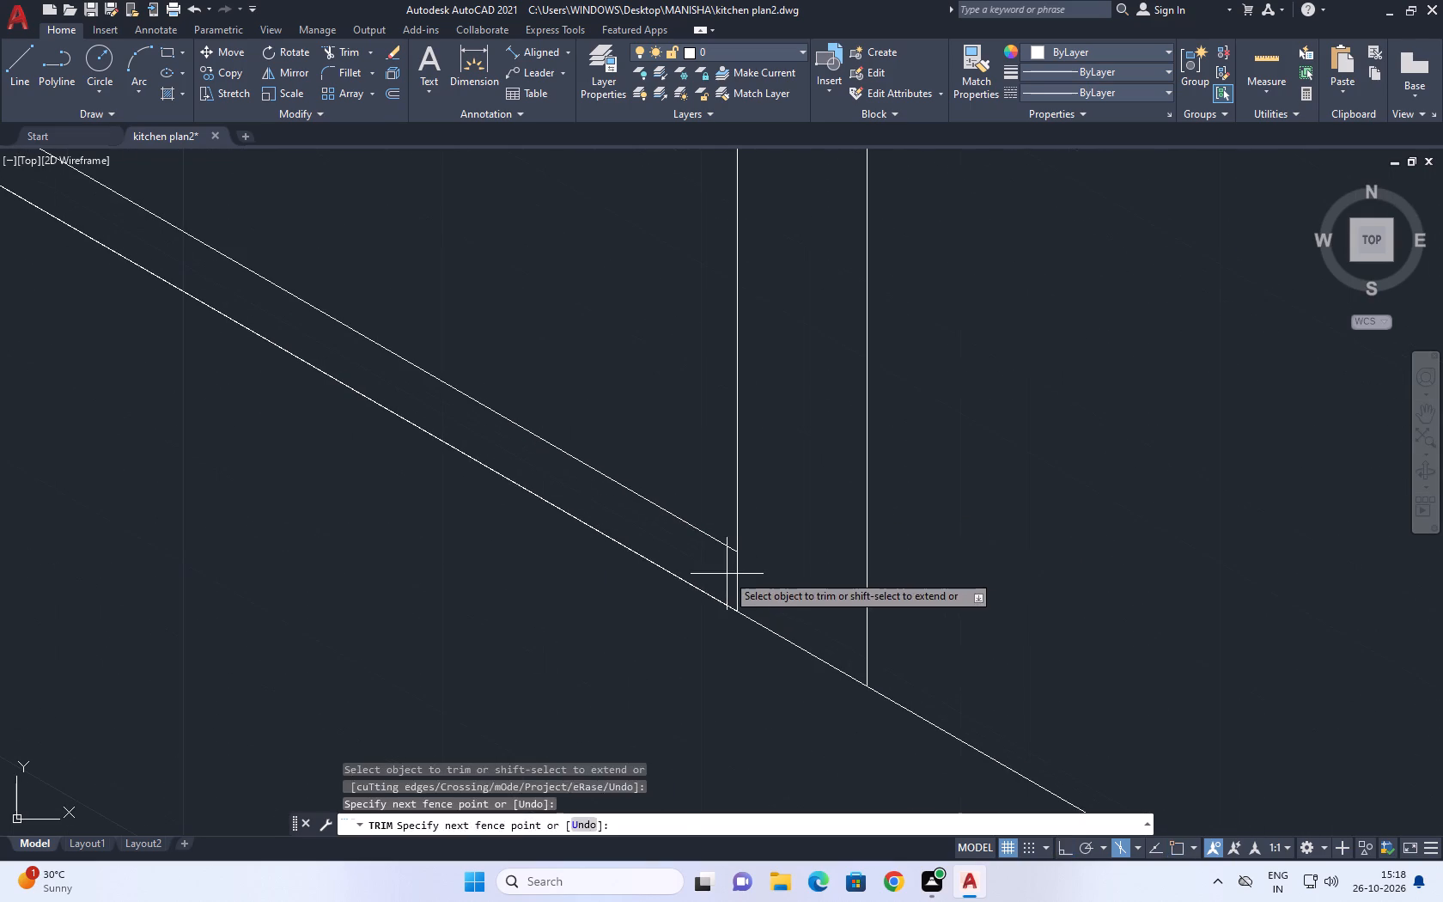
left_click(763, 582)
scroll(758, 552, "down", 6)
middle_click_drag(794, 418, 794, 523)
scroll(697, 332, "up", 2)
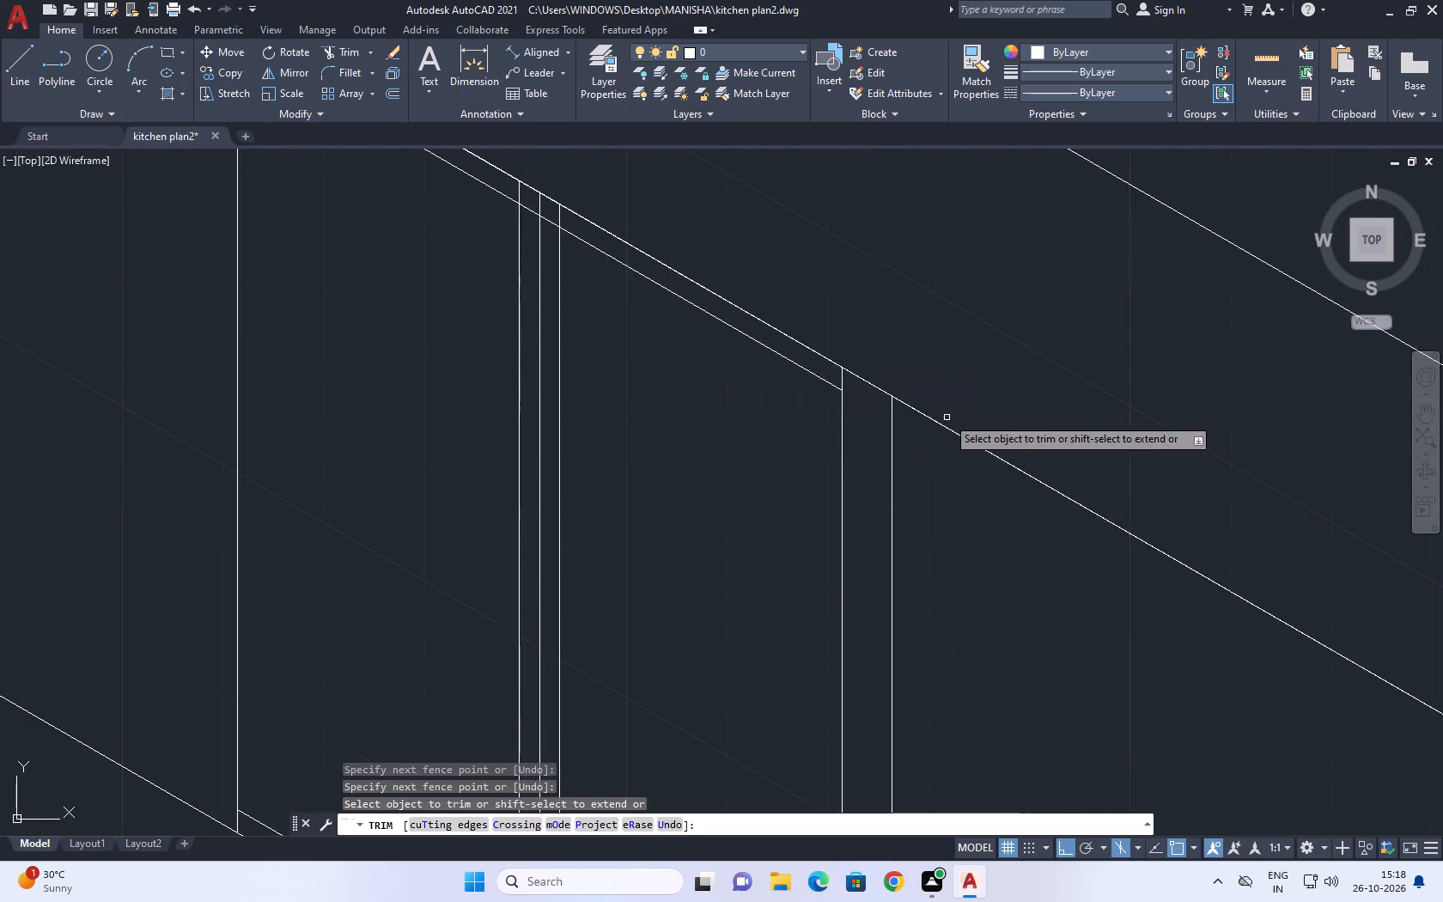
scroll(880, 381, "up", 2)
scroll(761, 377, "up", 3)
left_click(819, 396)
left_click(888, 411)
Trim the inner top line between the three middle verticals, and the upper ends of the two outer ones.
scroll(882, 415, "down", 4)
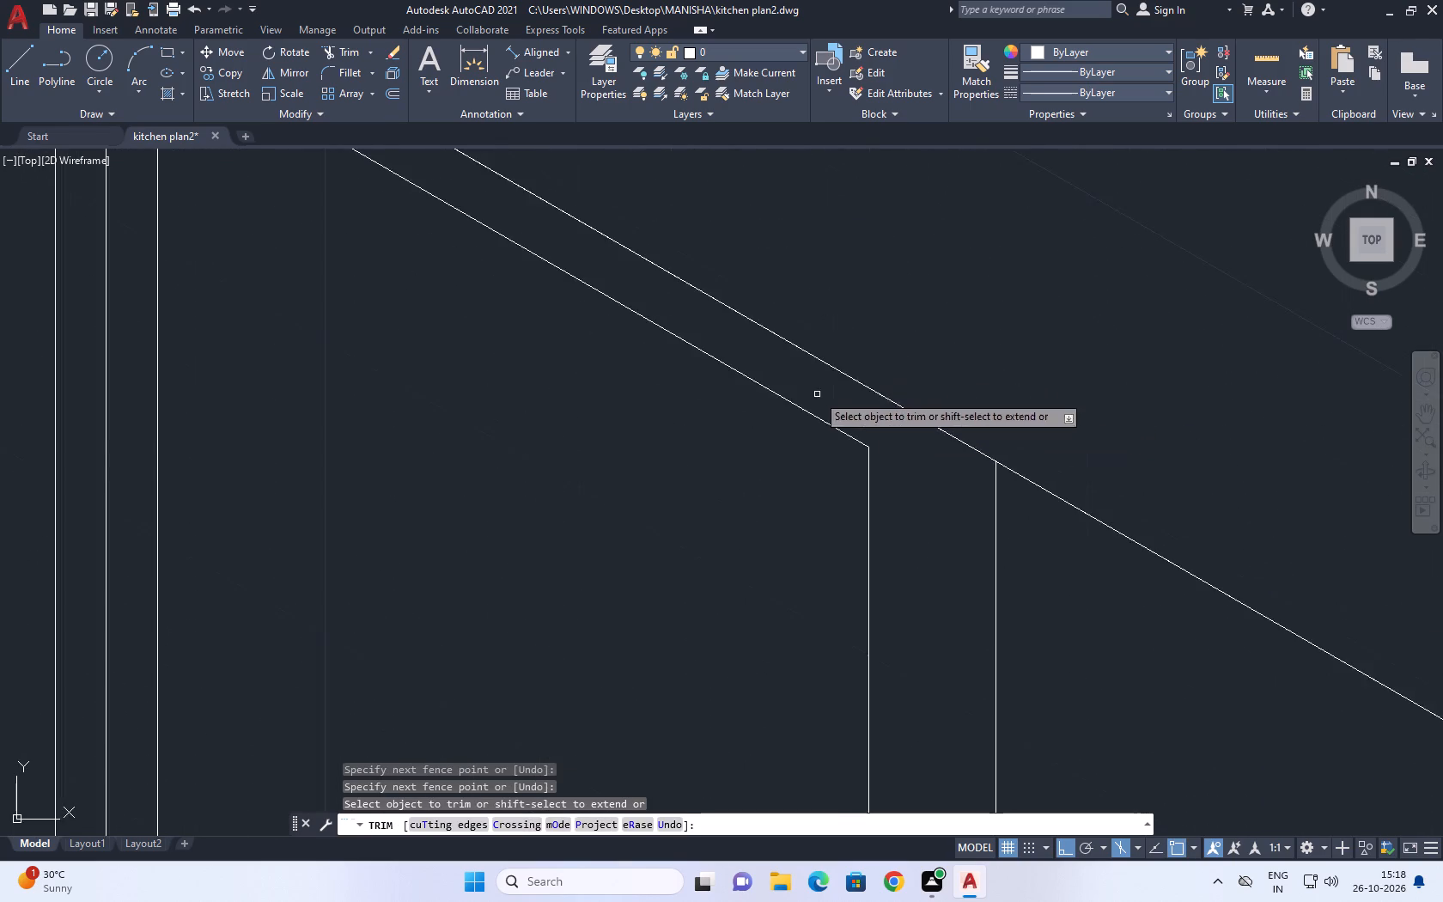
scroll(808, 388, "down", 2)
middle_click_drag(782, 364, 927, 686)
scroll(837, 557, "down", 3)
scroll(745, 557, "up", 5)
left_click(860, 453)
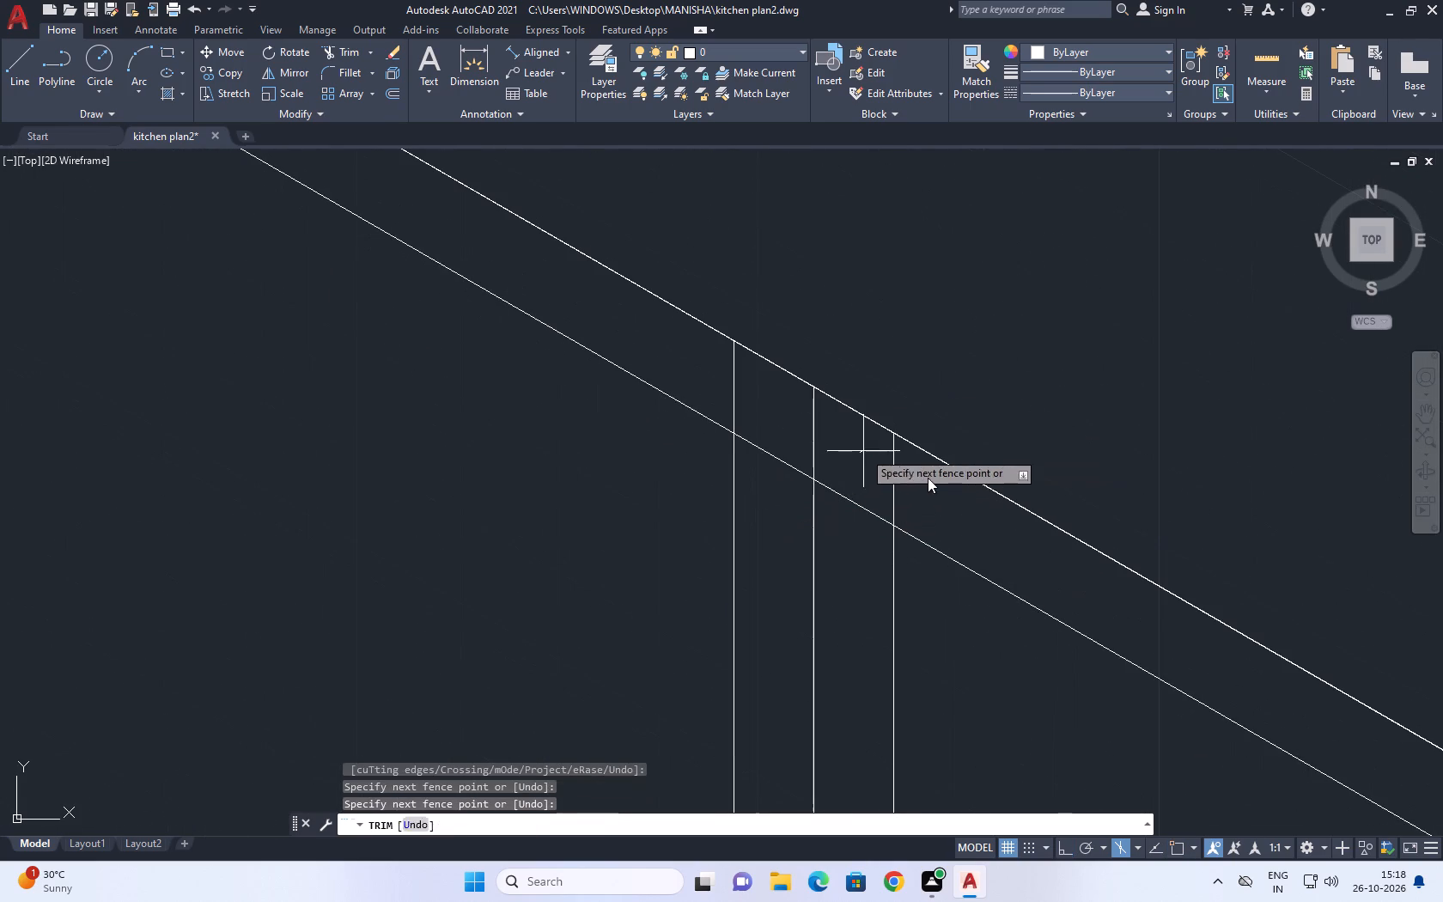
left_click_drag(941, 481, 941, 489)
left_click_drag(922, 497, 935, 504)
left_click(863, 480)
left_click(851, 527)
left_click(768, 444)
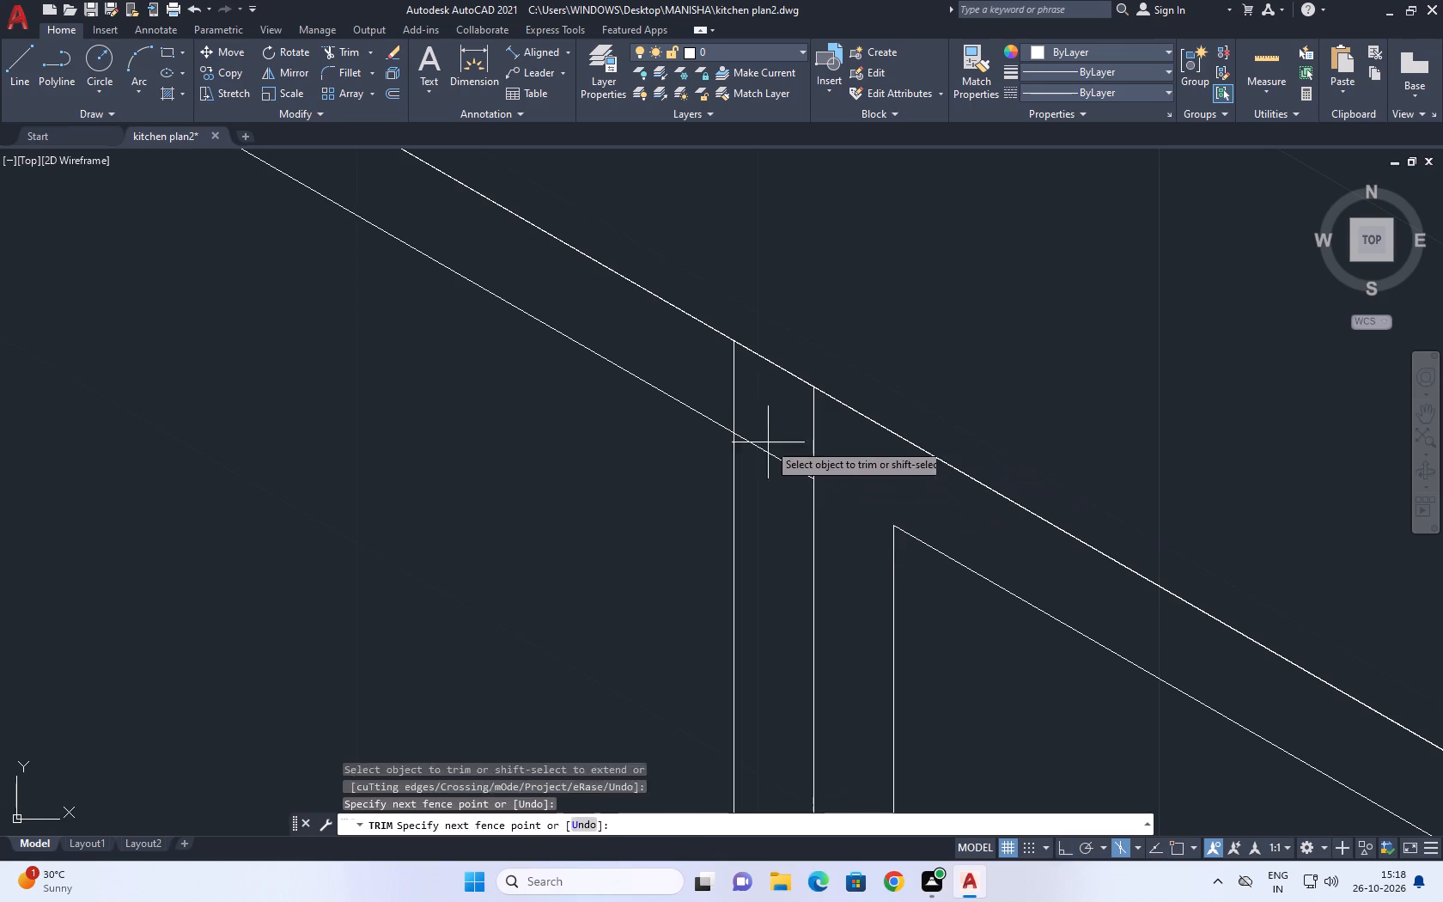
left_click(764, 487)
left_click(740, 398)
left_click(714, 376)
Trim the second door section's far side vertical where it extends past the inner top and bottom frame lines.
scroll(772, 411, "down", 6)
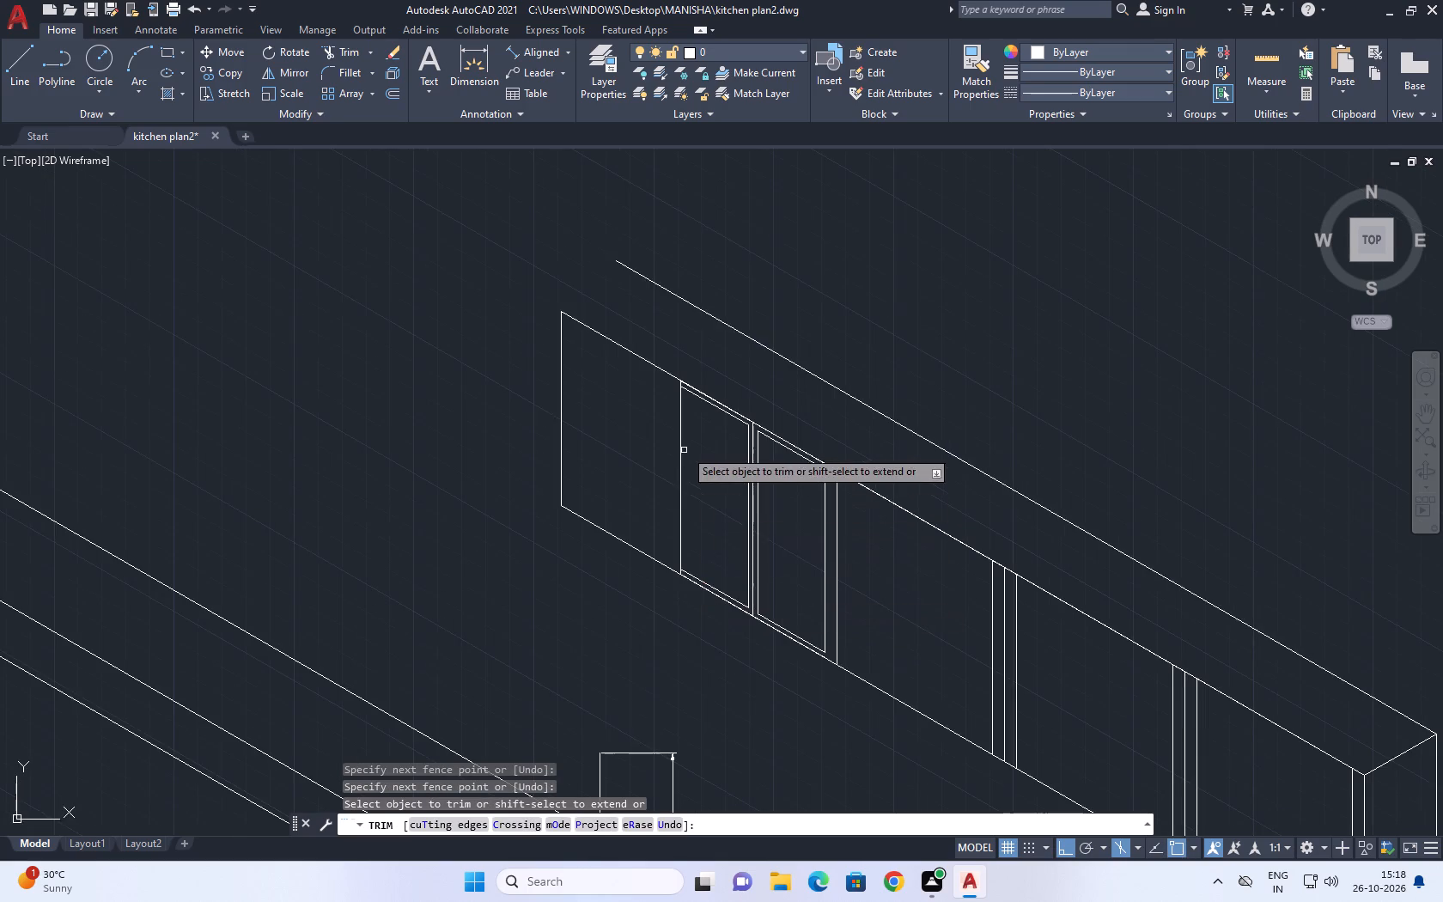
scroll(687, 381, "up", 5)
left_click(664, 415)
left_click(598, 388)
scroll(690, 403, "down", 5)
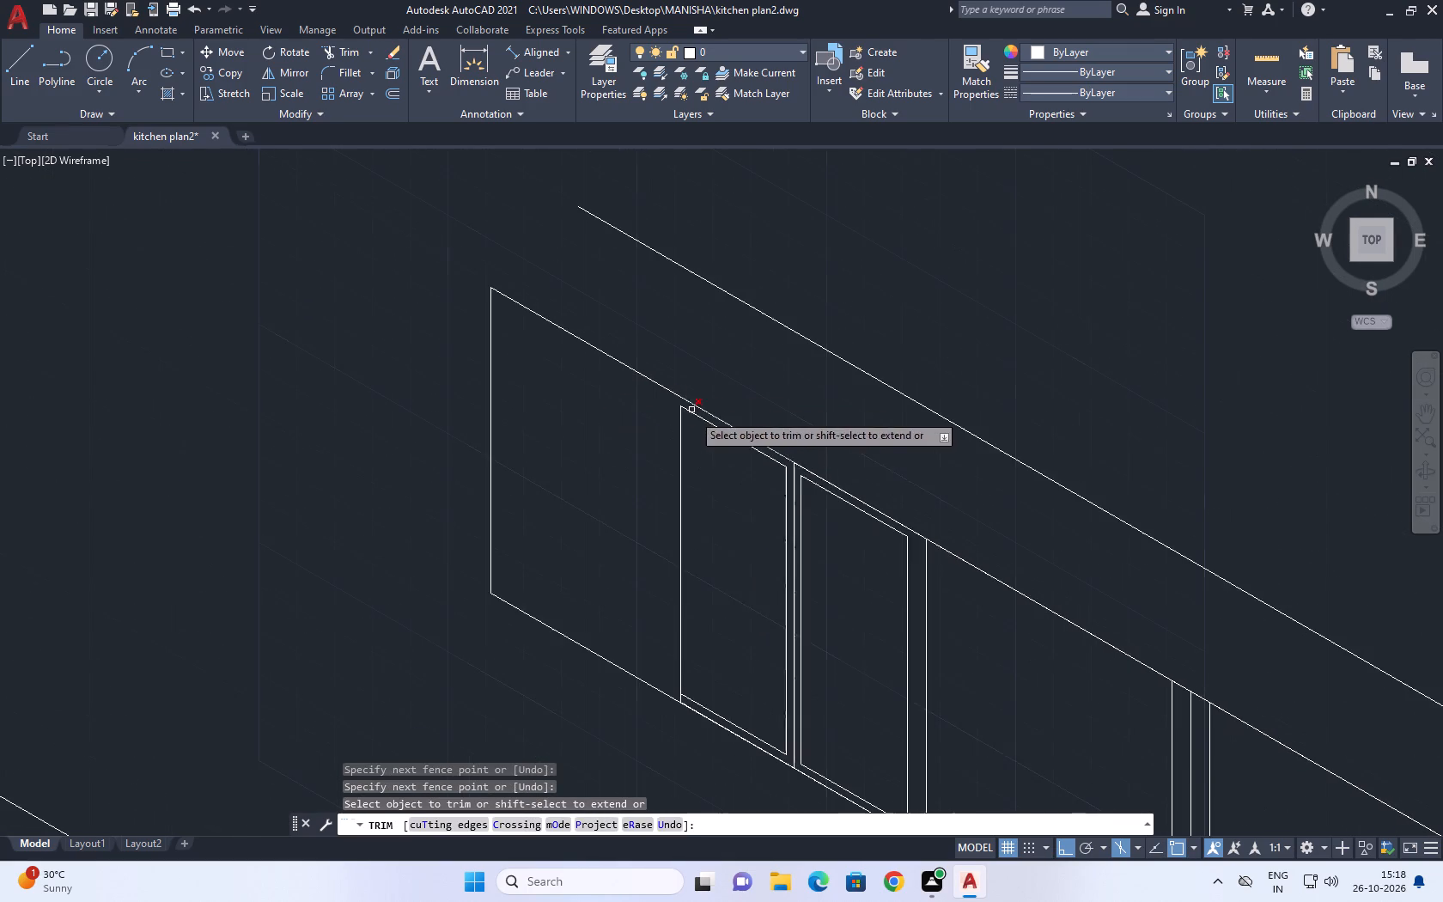
scroll(673, 712, "up", 5)
left_click_drag(720, 635, 709, 619)
left_click(634, 558)
scroll(679, 610, "down", 4)
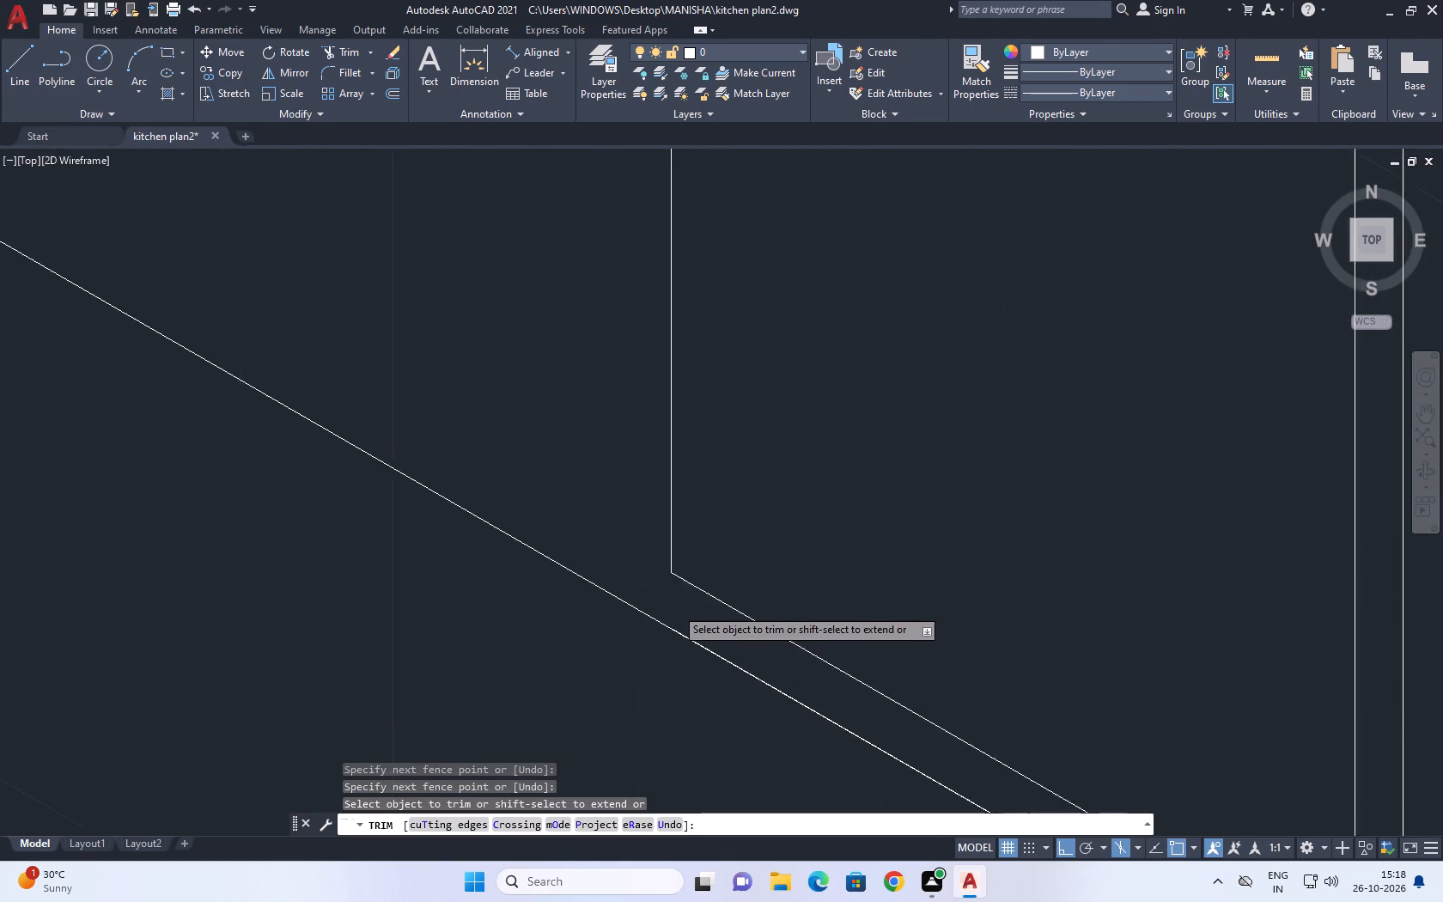
scroll(686, 611, "down", 1)
key("Escape")
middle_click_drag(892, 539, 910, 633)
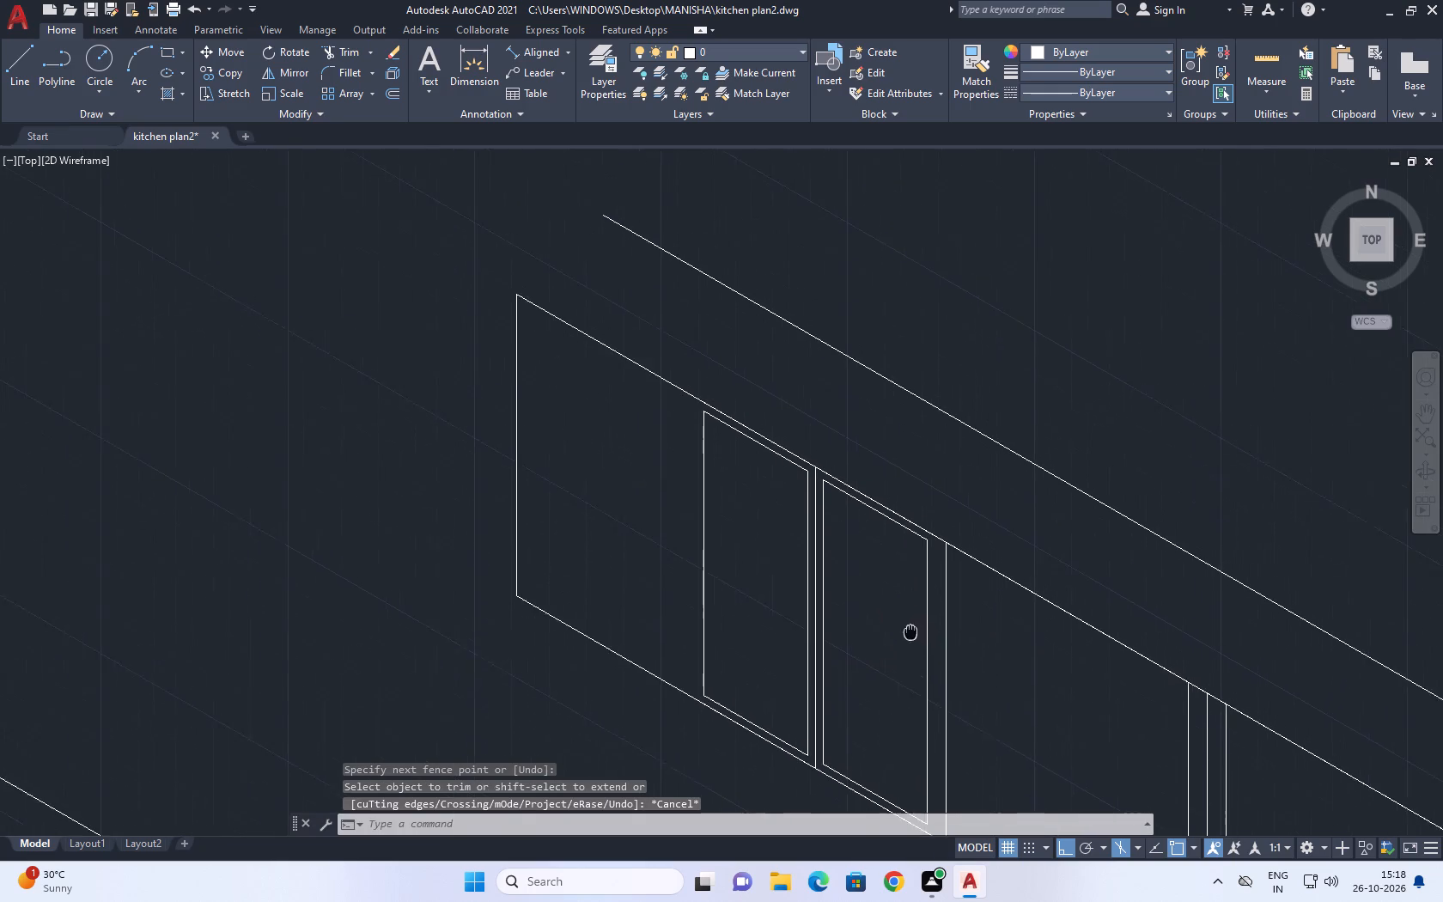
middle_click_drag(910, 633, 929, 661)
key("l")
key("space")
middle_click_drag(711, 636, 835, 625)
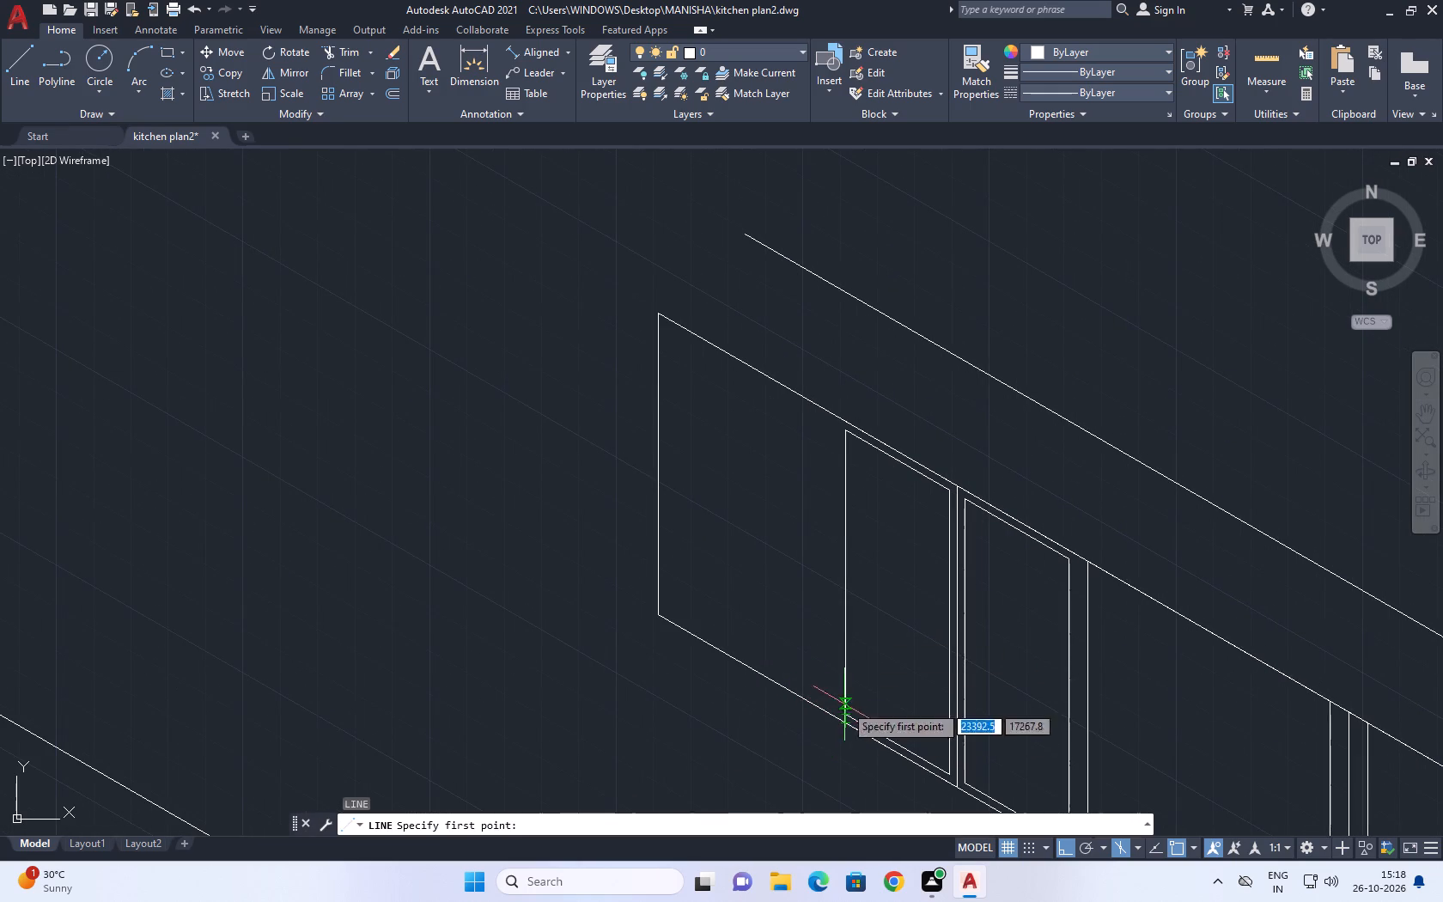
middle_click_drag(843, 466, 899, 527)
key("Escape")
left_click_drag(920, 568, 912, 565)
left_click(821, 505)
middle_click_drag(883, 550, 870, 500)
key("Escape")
Draw a vertical line on the second door section's far side from the front top edge to the bottom edge.
key("l")
key("space")
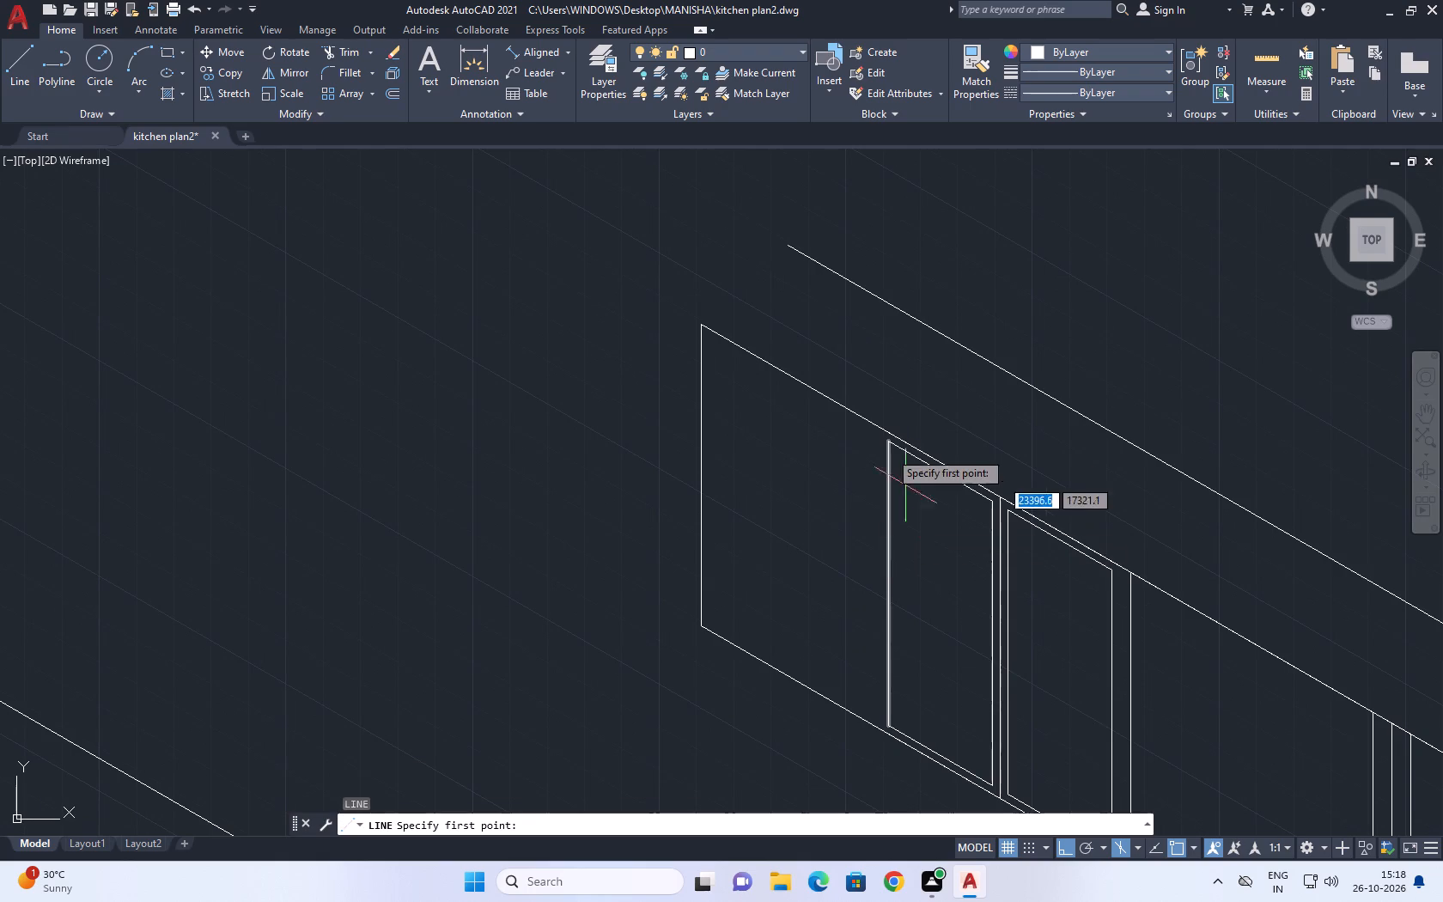
left_click_drag(889, 431, 886, 441)
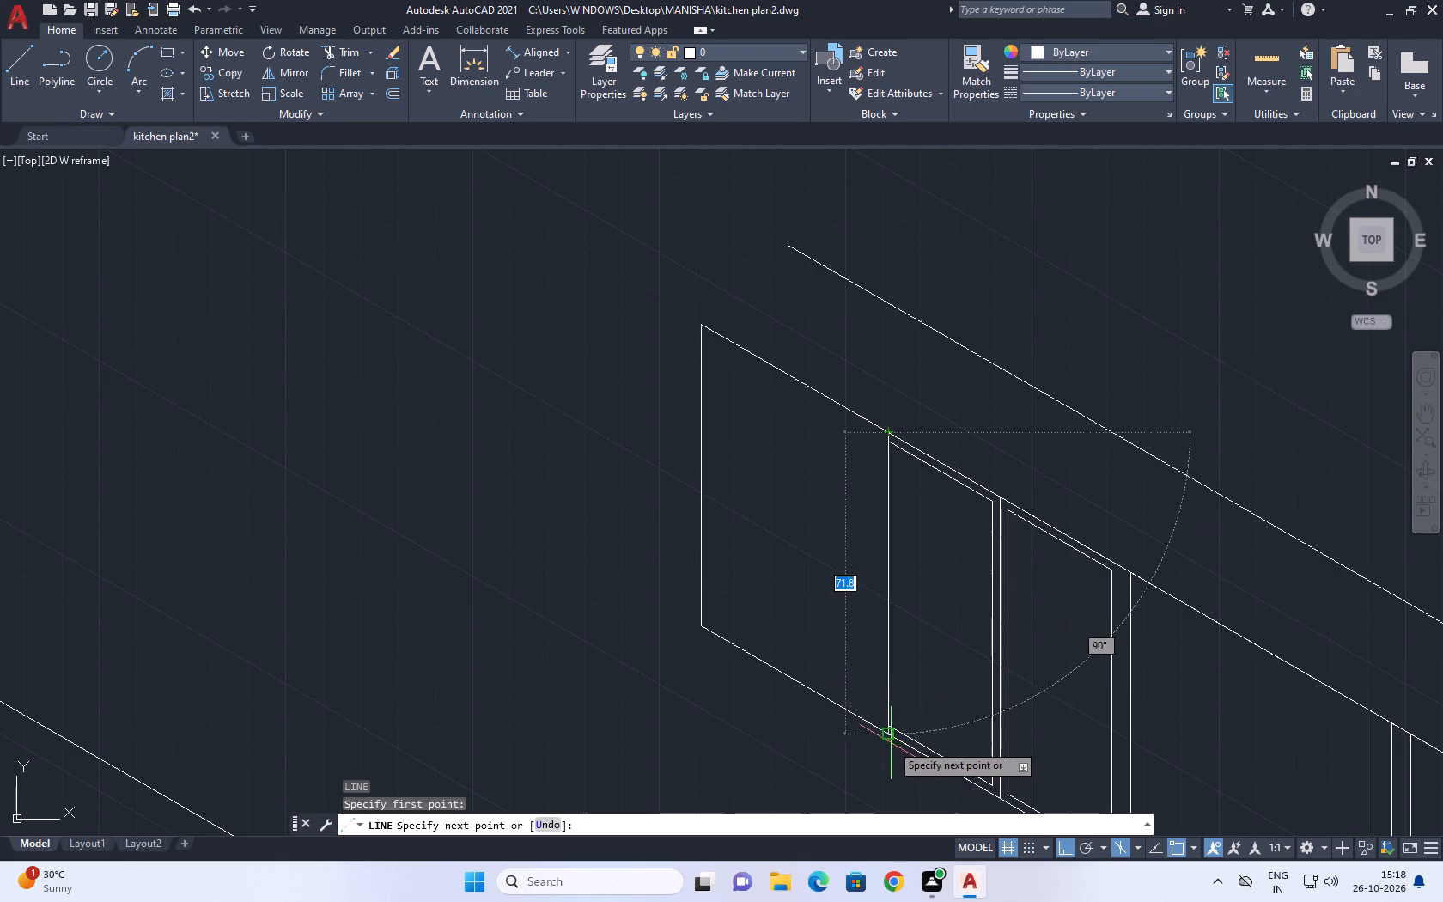
left_click(887, 741)
key("Escape")
Copy the second door section's far side vertical 2 cm toward the section's middle.
scroll(880, 677, "up", 2)
left_click_drag(904, 671, 892, 645)
left_click(843, 593)
middle_click_drag(886, 606, 770, 514)
key("c")
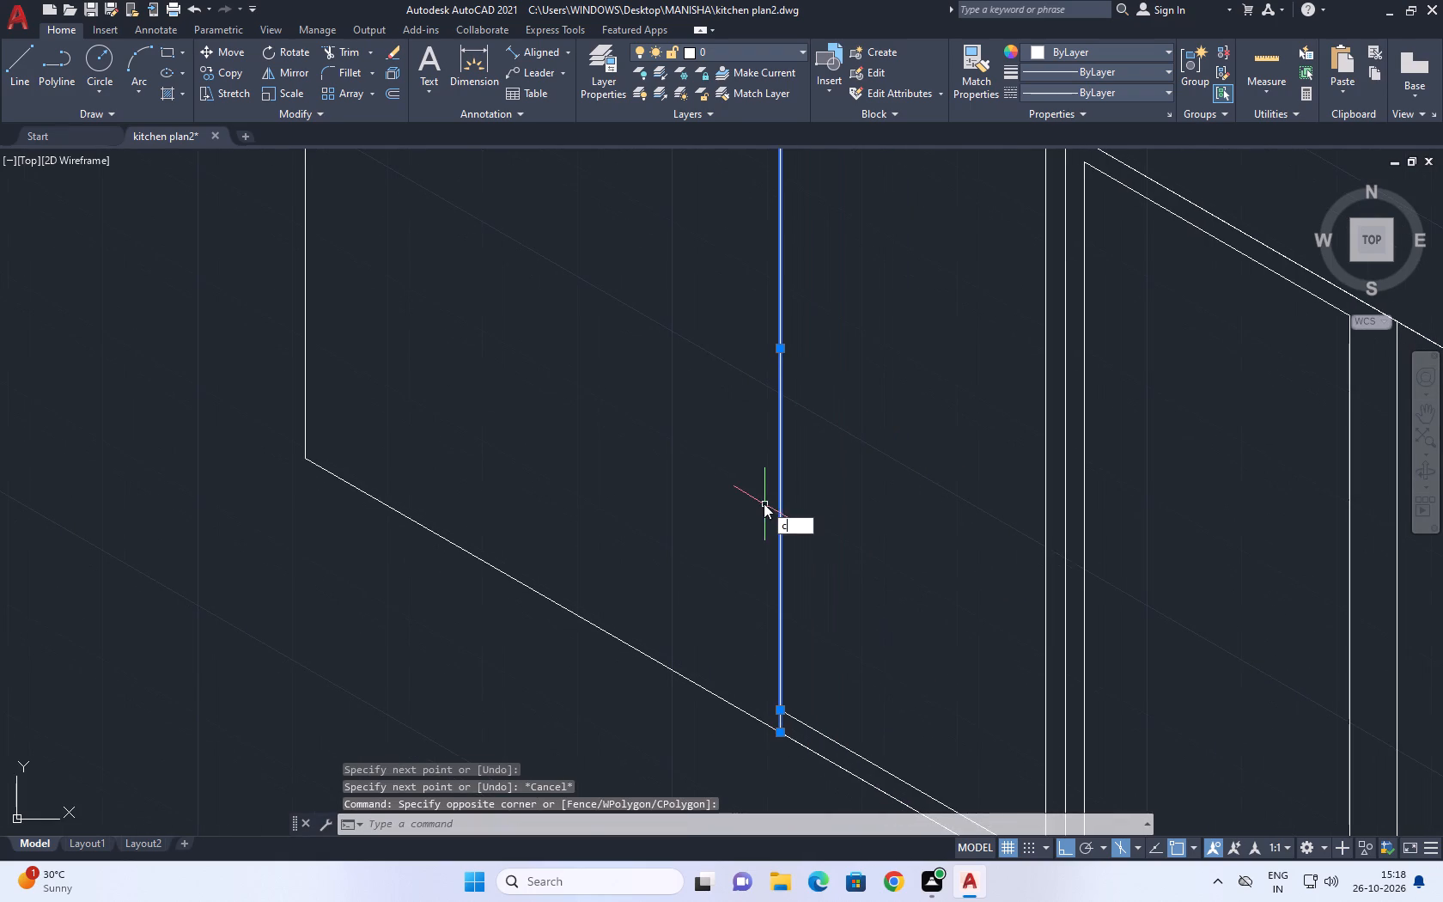
key("o")
key("space")
left_click_drag(770, 513, 782, 517)
type("2")
key("space")
key("Escape")
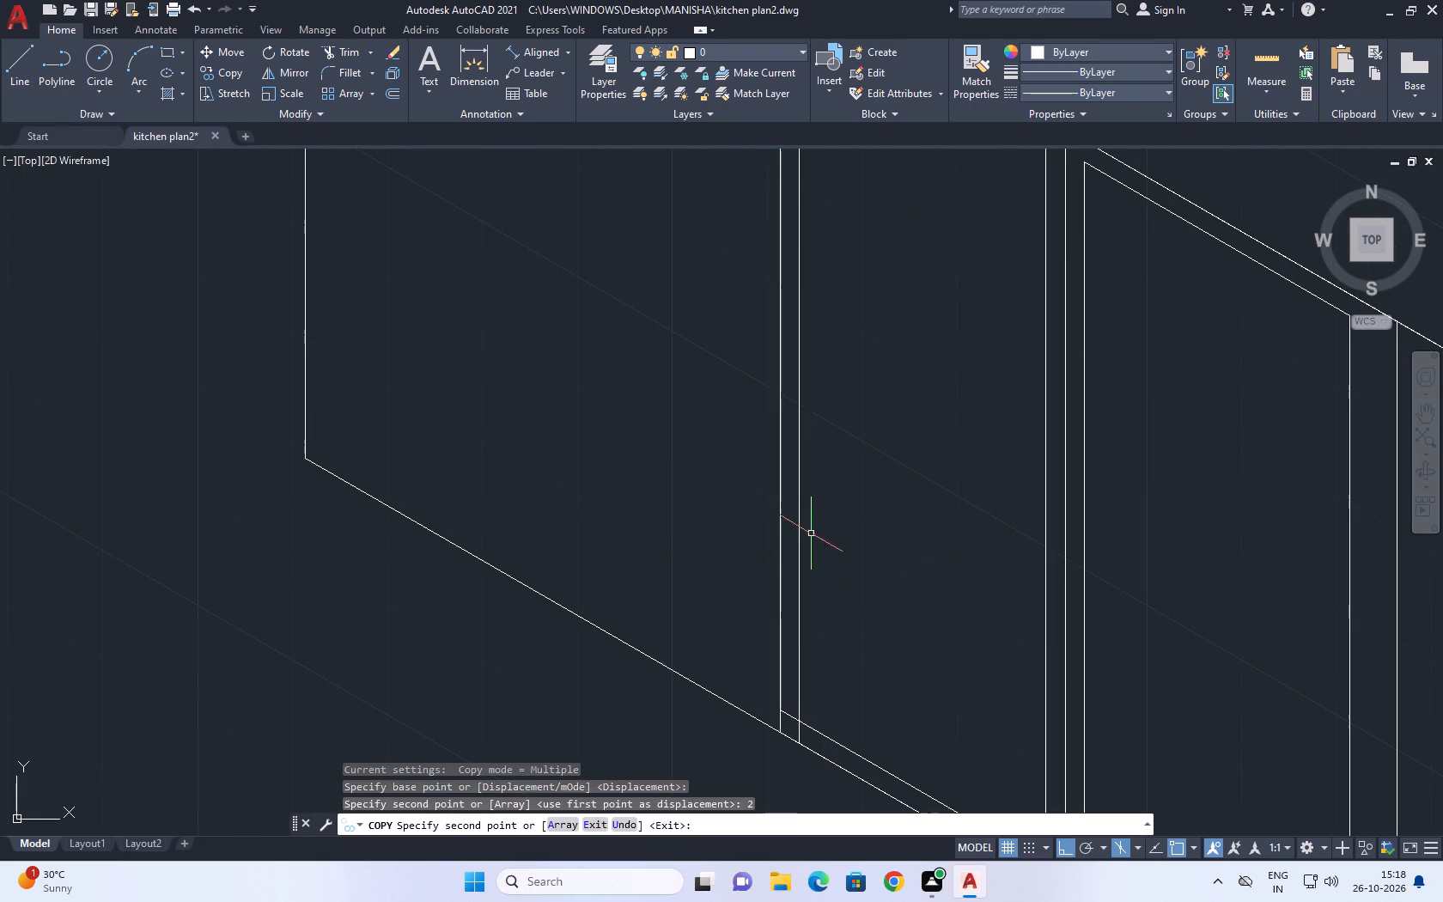
Trim the copied vertical and the inner bottom line past their crossing at the far door's lower corner.
middle_click_drag(795, 627, 808, 552)
type("tr")
key("space")
scroll(807, 675, "up", 3)
left_click(843, 633)
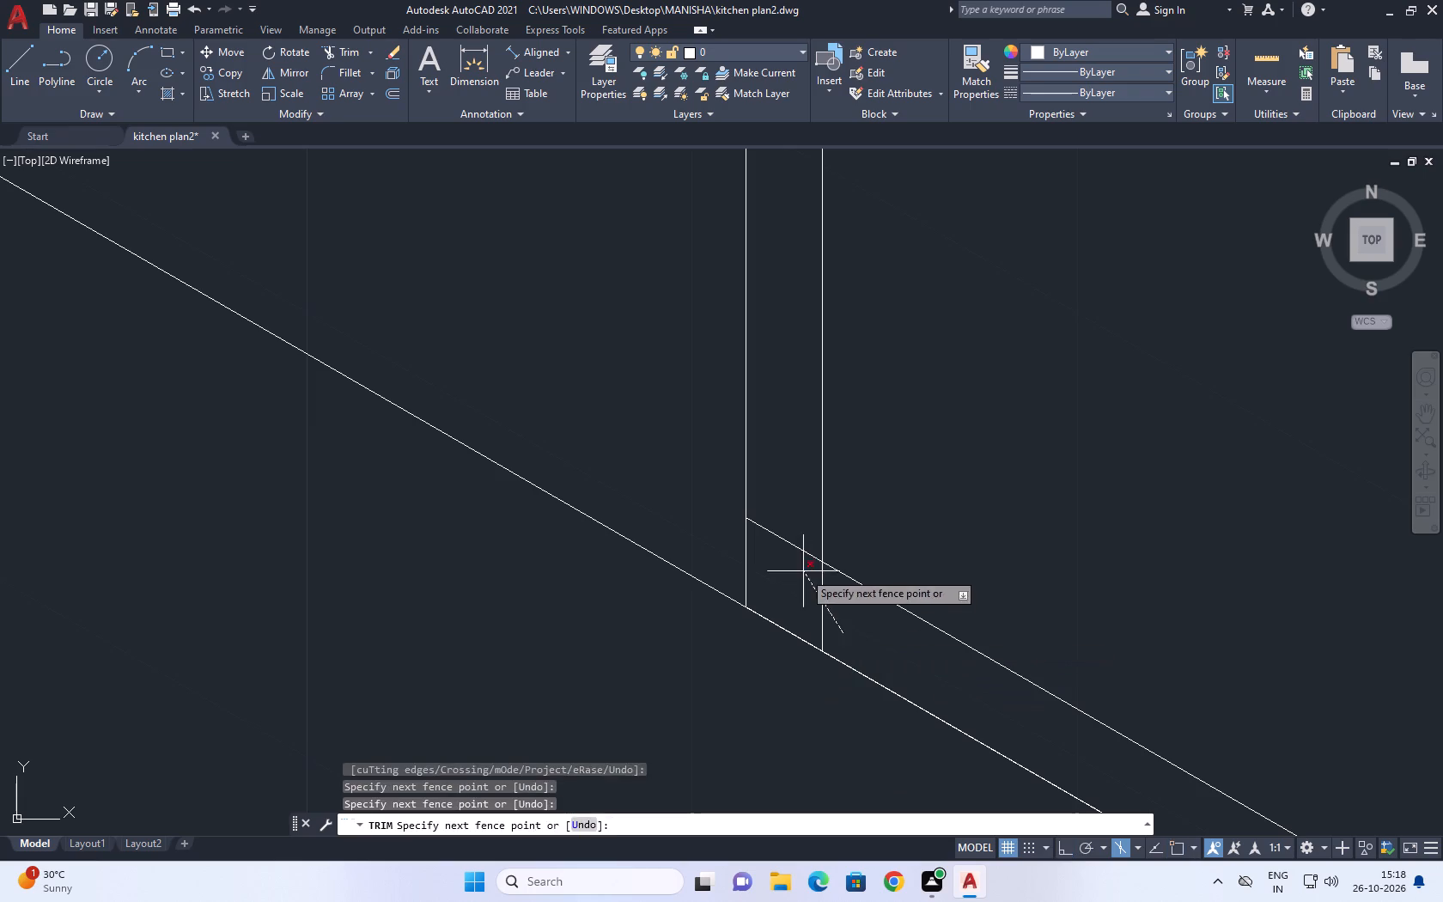
left_click(802, 570)
left_click_drag(794, 521, 794, 530)
left_click_drag(794, 552, 795, 569)
Trim the copied vertical and the inner top line past their crossing at the far door's upper corner.
scroll(813, 564, "down", 5)
middle_click_drag(876, 447, 834, 608)
scroll(789, 261, "up", 3)
scroll(727, 375, "up", 2)
left_click(720, 302)
left_click(685, 331)
scroll(727, 320, "down", 4)
key("Escape")
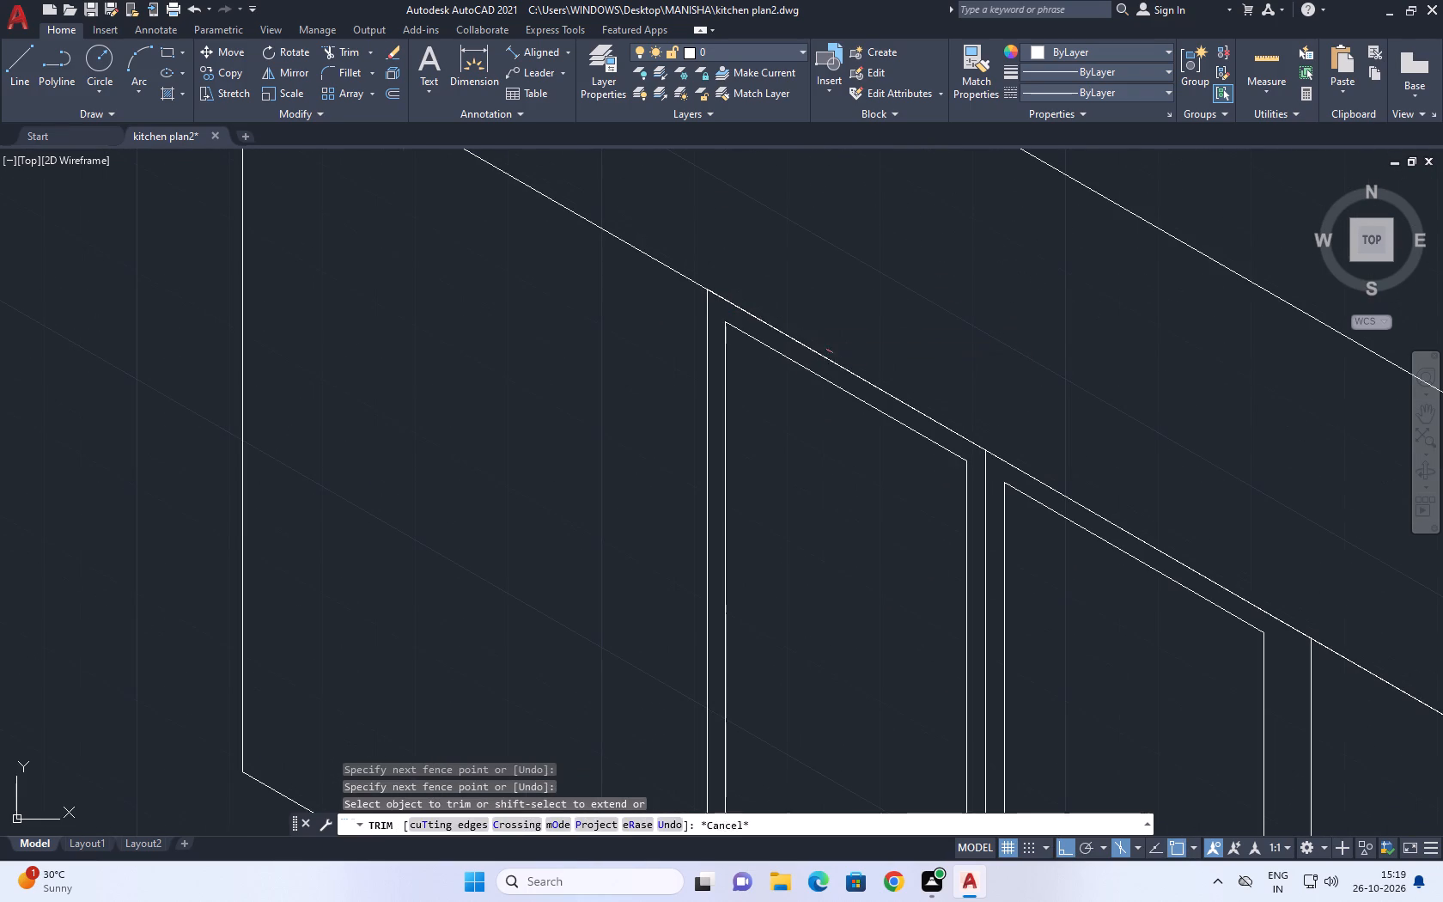
left_click(809, 349)
middle_click_drag(924, 399, 898, 326)
scroll(1044, 460, "down", 2)
key("Escape")
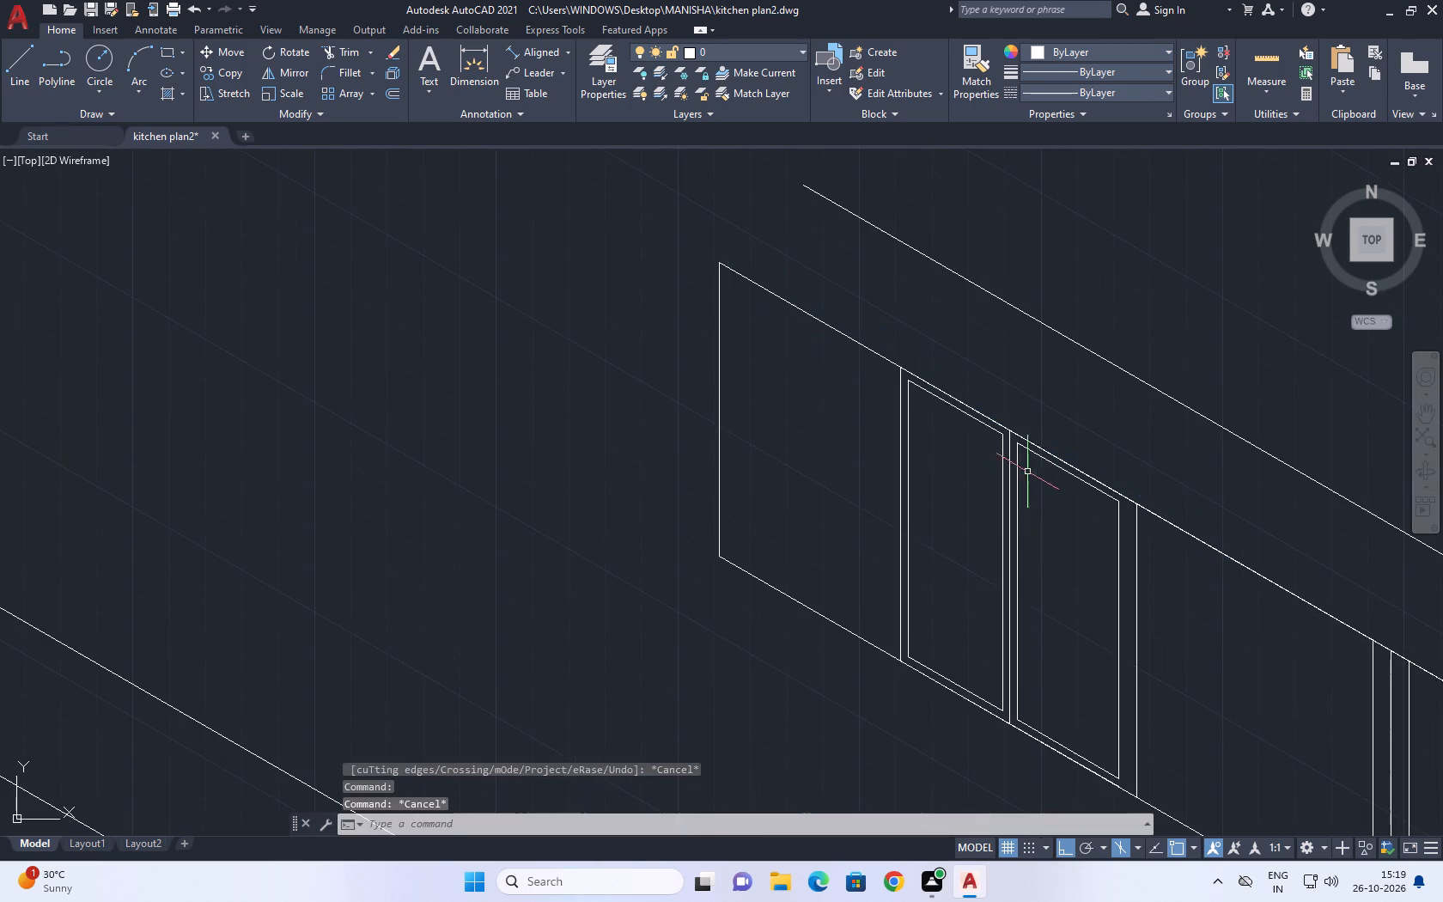
Draw a line along the top edge from the row's far corner to the second door section's far side vertical.
middle_click_drag(987, 585, 929, 495)
scroll(814, 427, "down", 1)
middle_click_drag(754, 351, 764, 426)
key("l")
key("space")
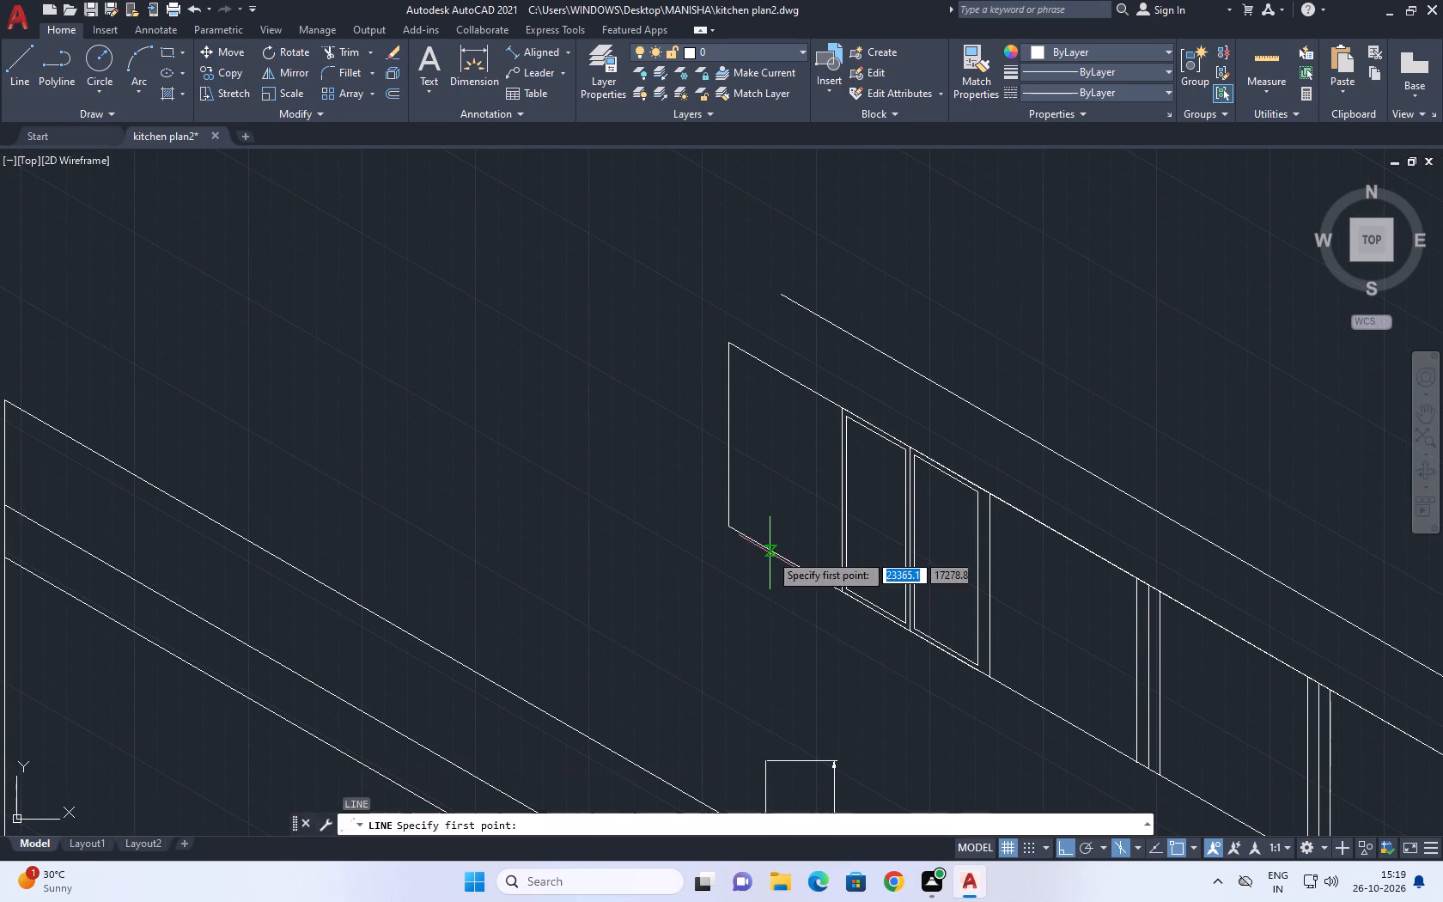
left_click(733, 344)
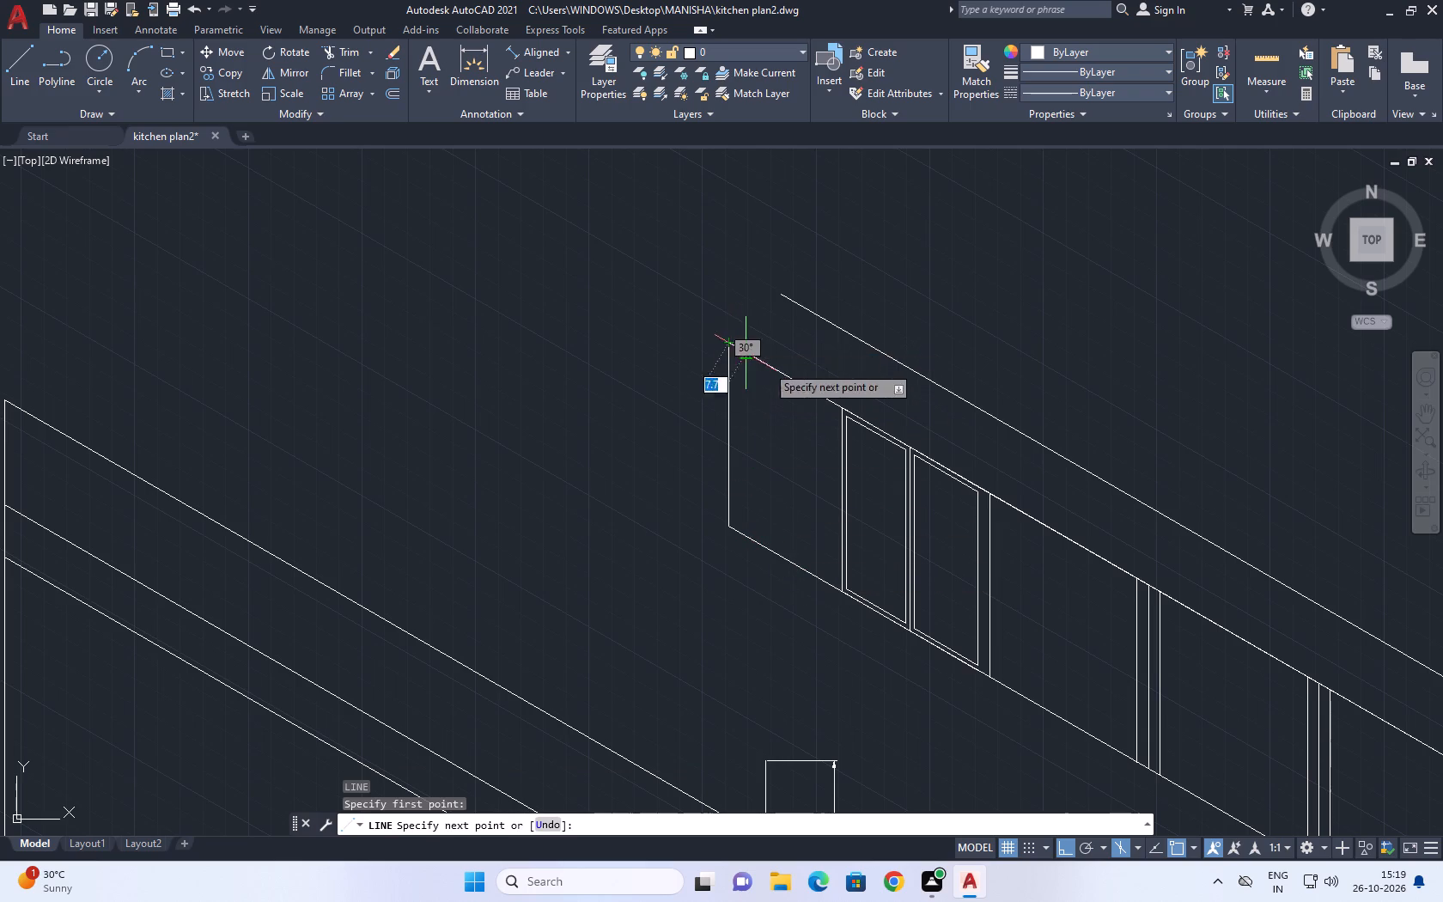
scroll(814, 402, "up", 2)
left_click(880, 416)
key("Escape")
Draw a vertical line from the midpoint of the far-end section's top segment down past the bottom edge.
key("l")
key("space")
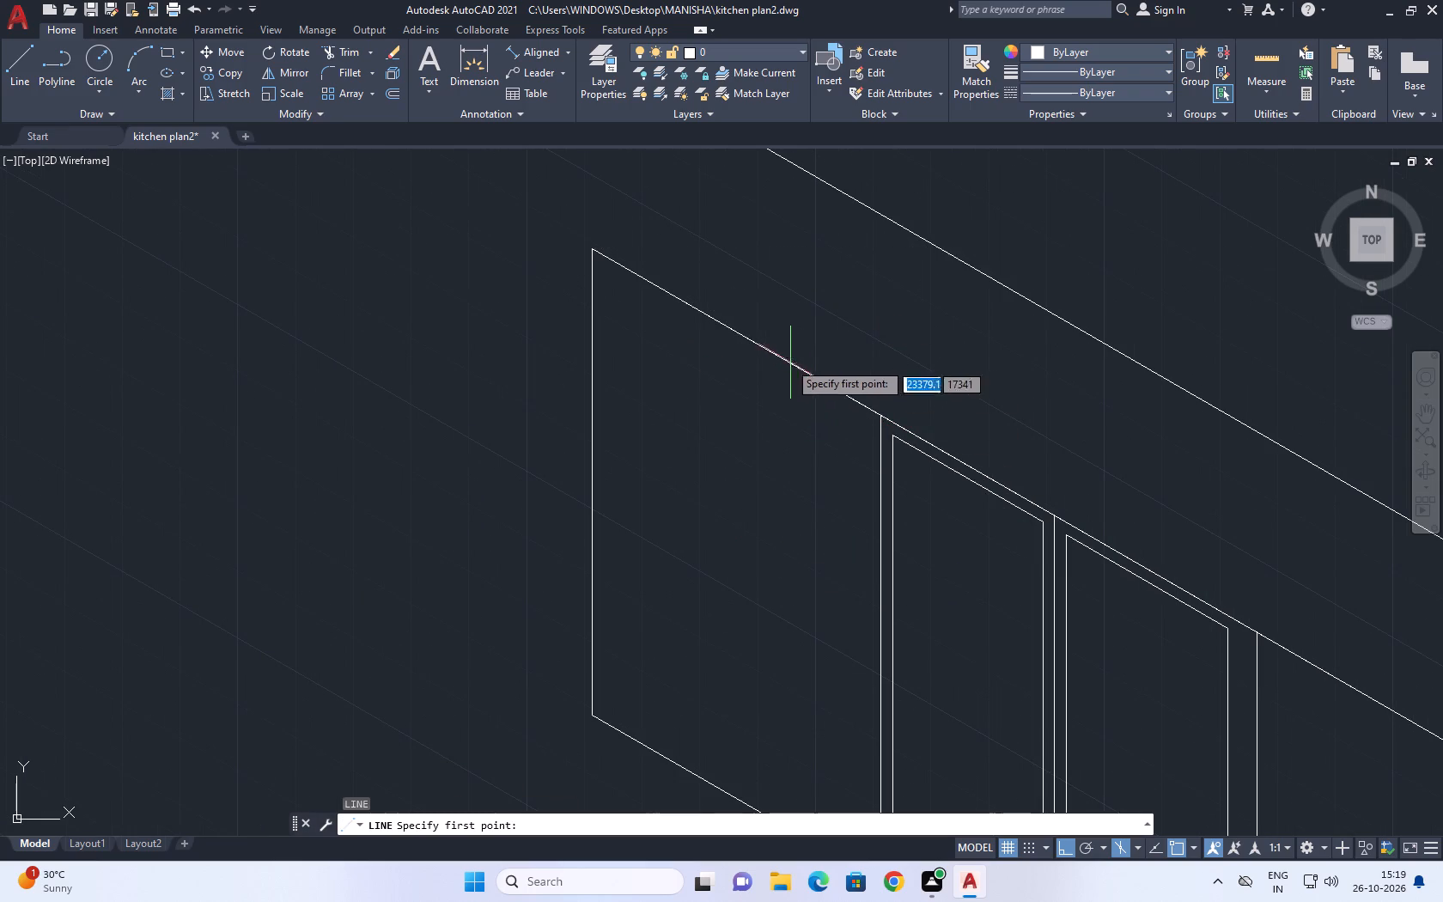
scroll(754, 342, "down", 2)
left_click(751, 340)
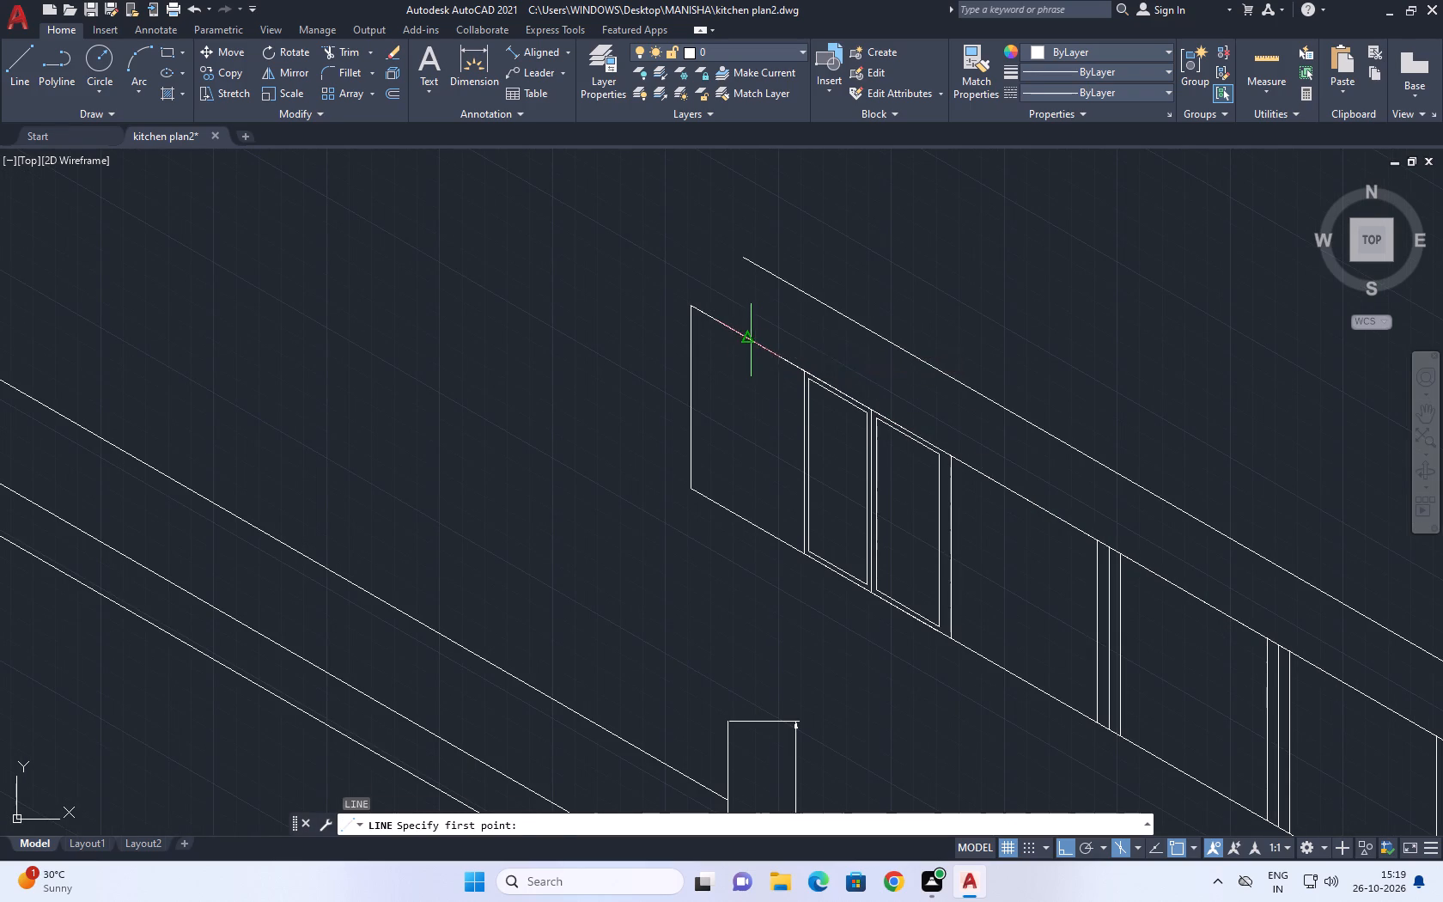
scroll(744, 524, "up", 2)
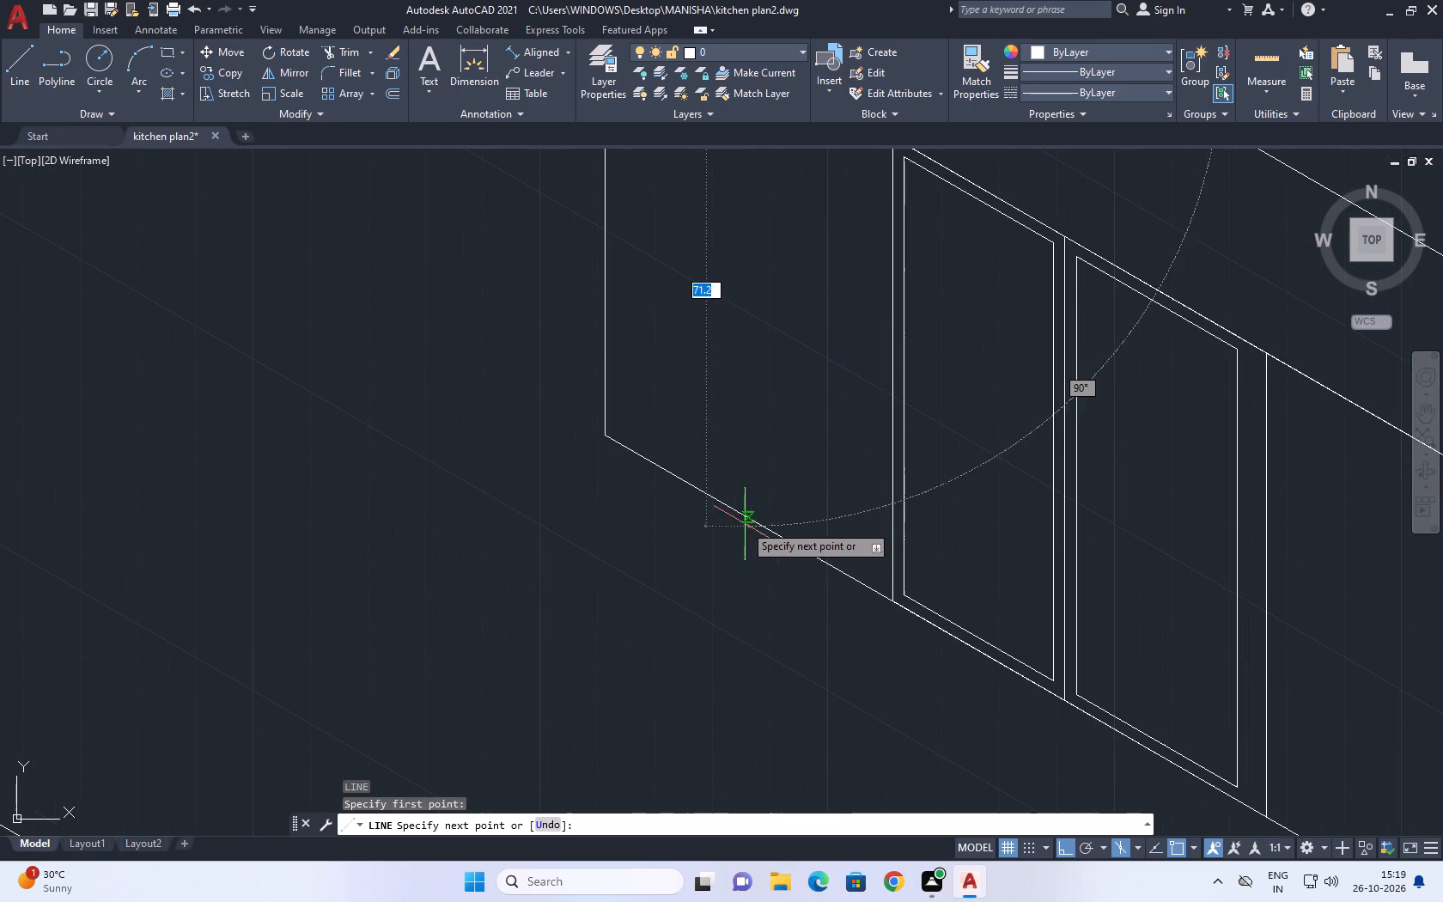
left_click(728, 597)
key("Escape")
Stretch the lower end of the far-end section's middle vertical up to the front bottom edge.
middle_click_drag(712, 436, 720, 506)
scroll(776, 665, "up", 2)
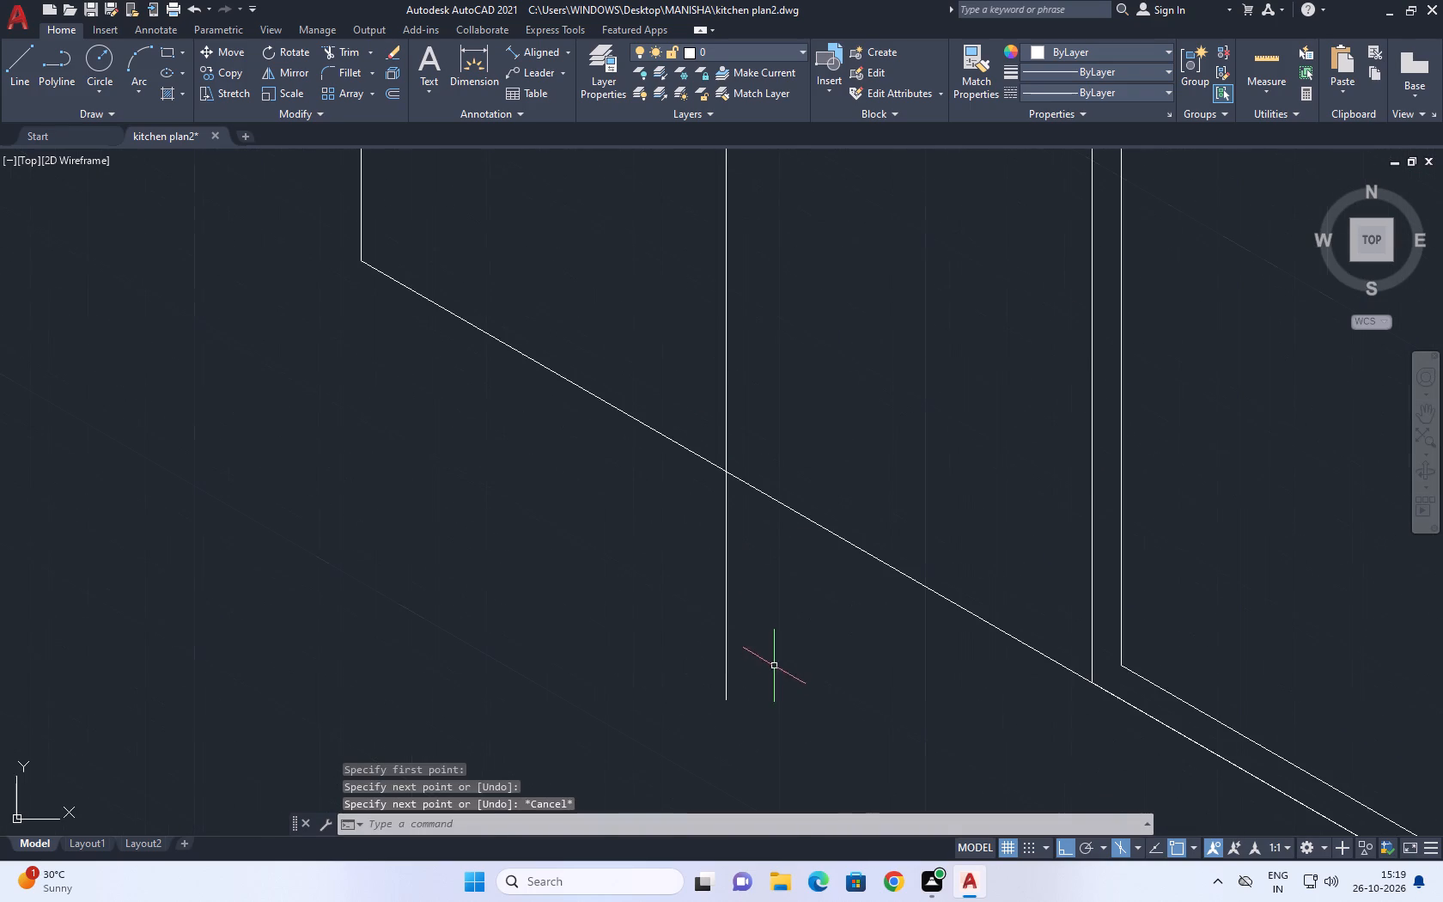
left_click_drag(775, 675, 717, 655)
left_click_drag(687, 600, 692, 630)
left_click(721, 701)
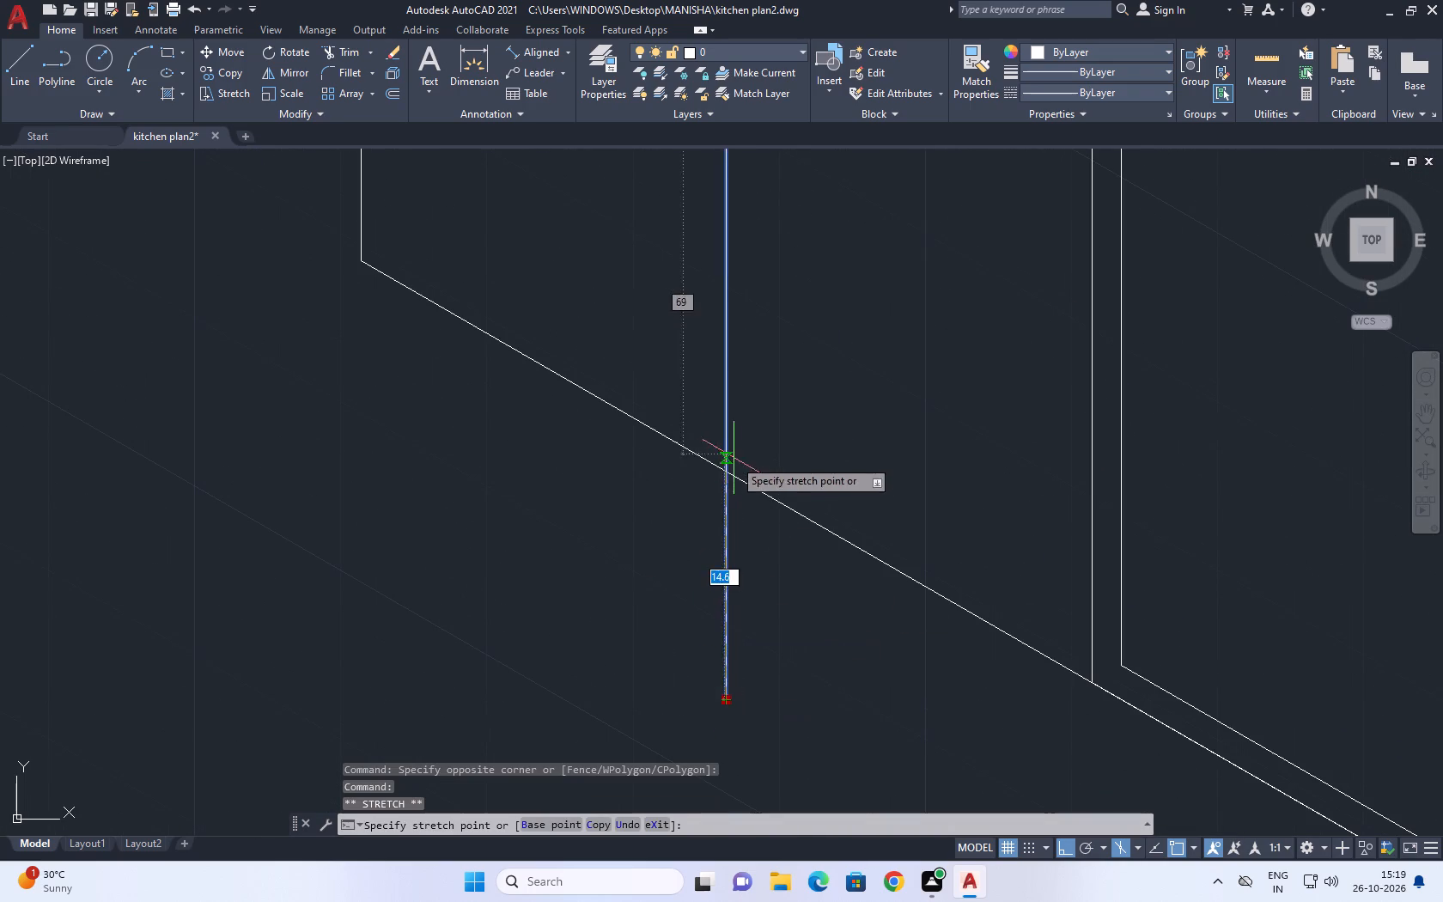
left_click(725, 472)
scroll(769, 541, "down", 7)
key("Escape")
Copy the far-end section's middle vertical 2 units toward the row's far end.
scroll(746, 487, "up", 2)
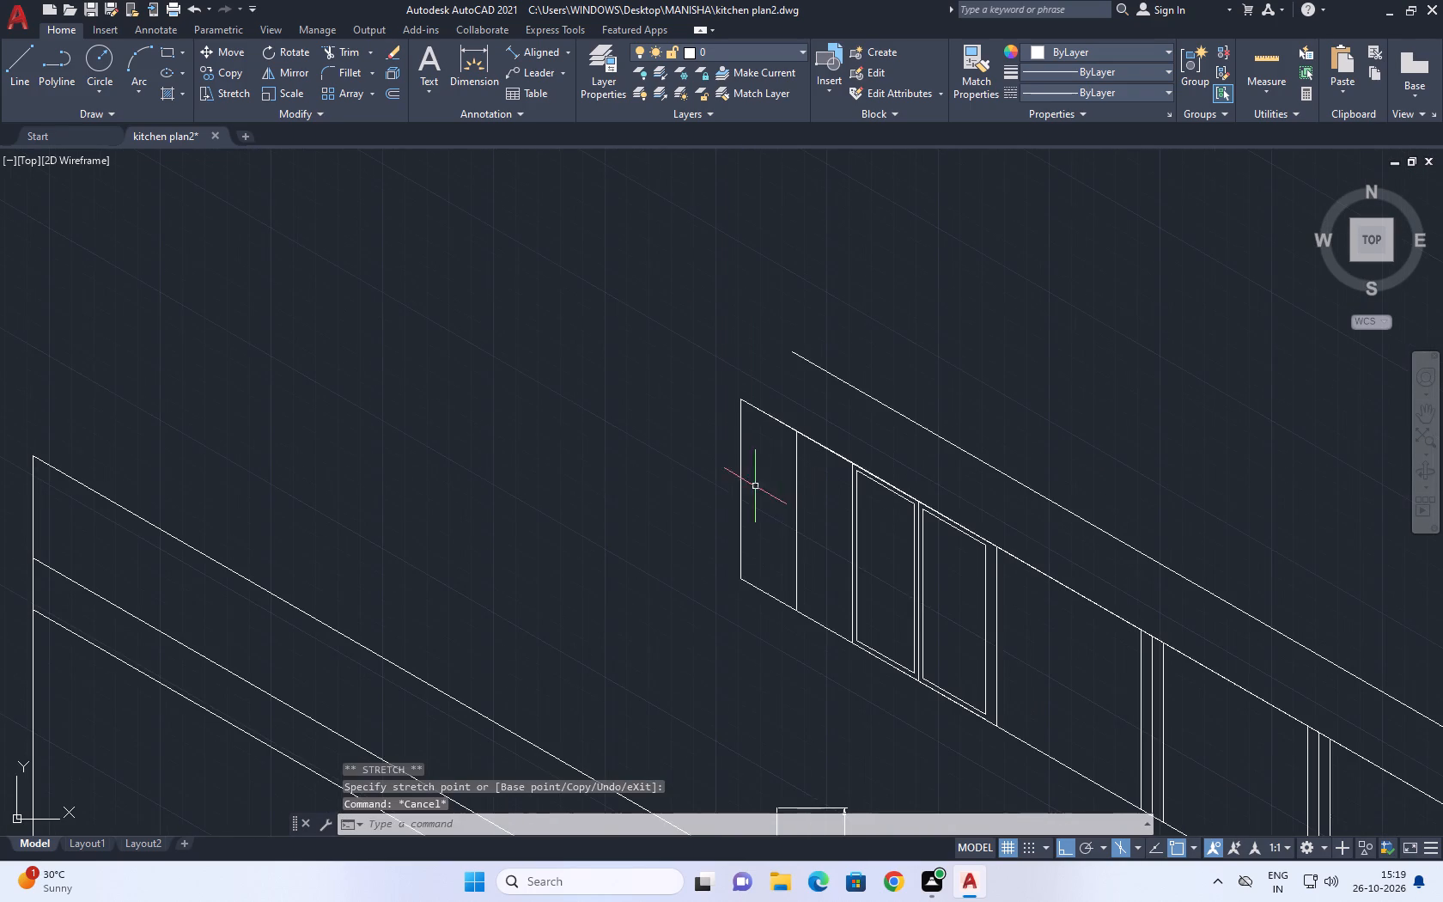
left_click(795, 497)
middle_click_drag(786, 537, 792, 568)
type("co")
key("space")
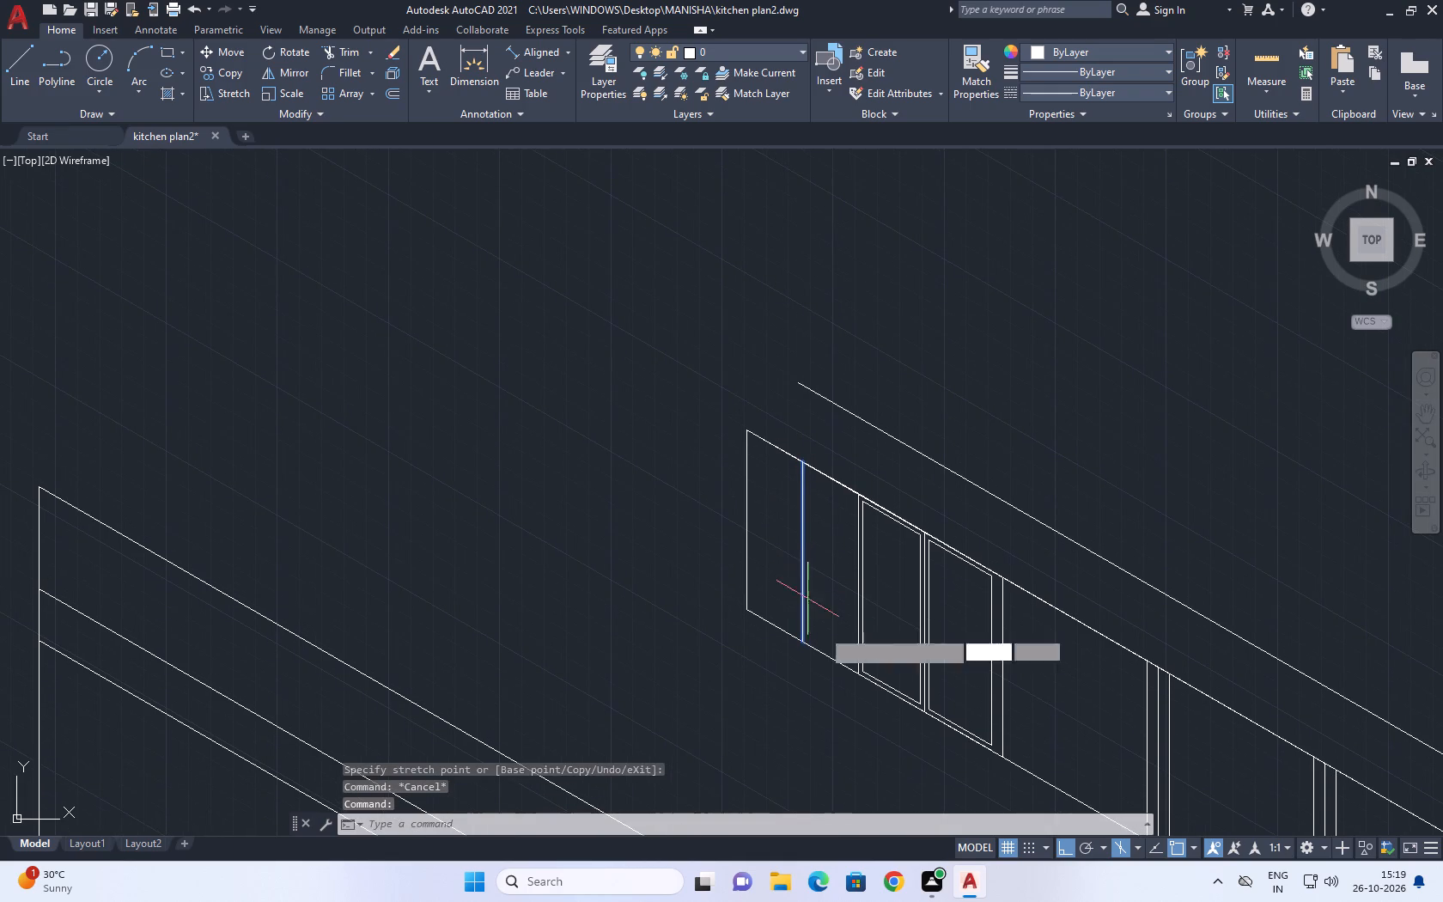
left_click(822, 640)
type("2")
key("space")
scroll(787, 631, "up", 2)
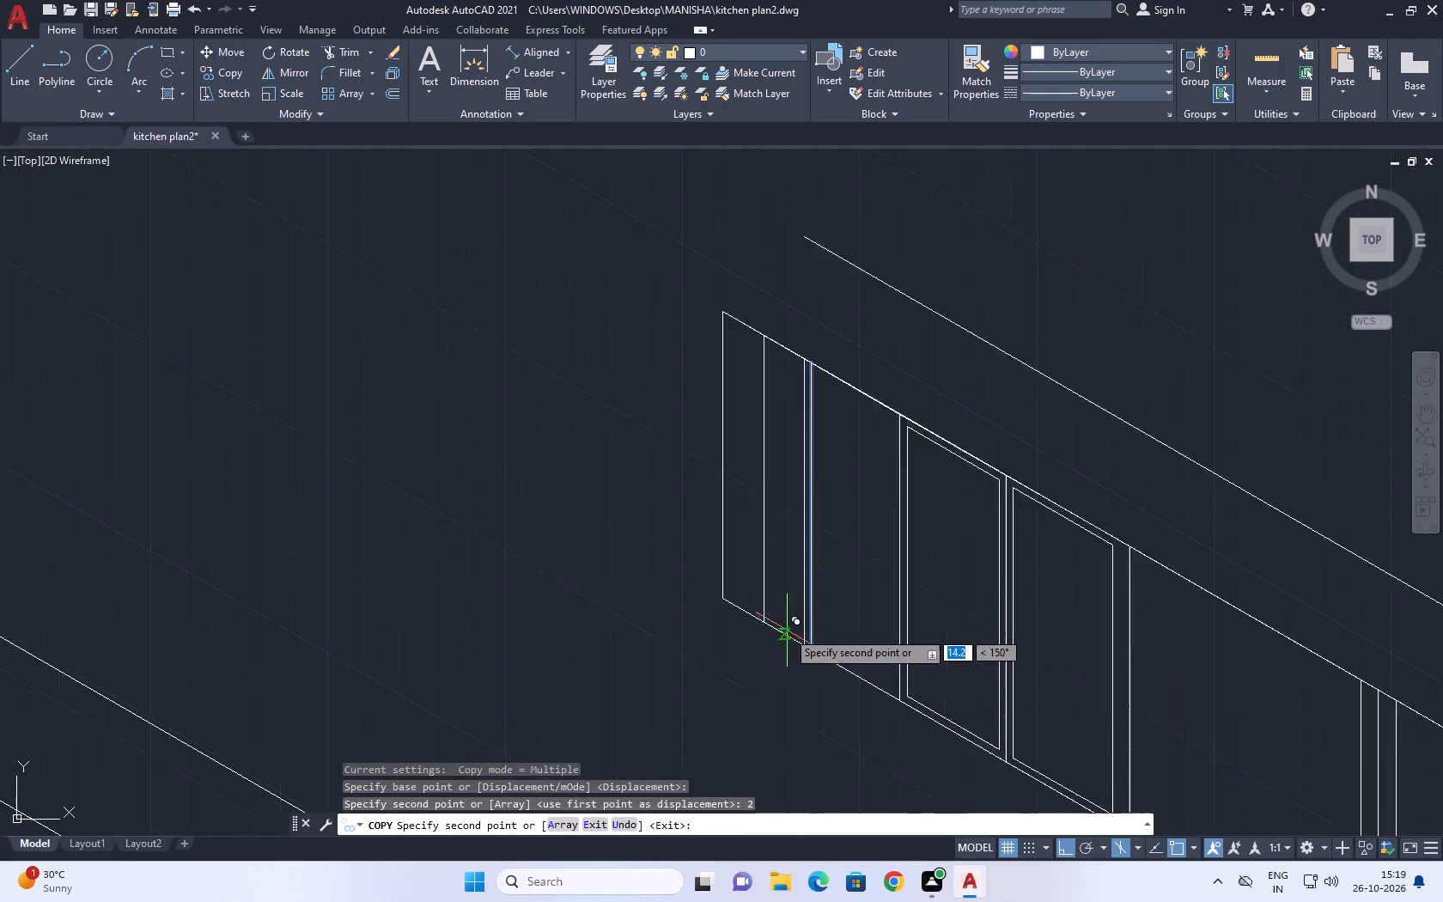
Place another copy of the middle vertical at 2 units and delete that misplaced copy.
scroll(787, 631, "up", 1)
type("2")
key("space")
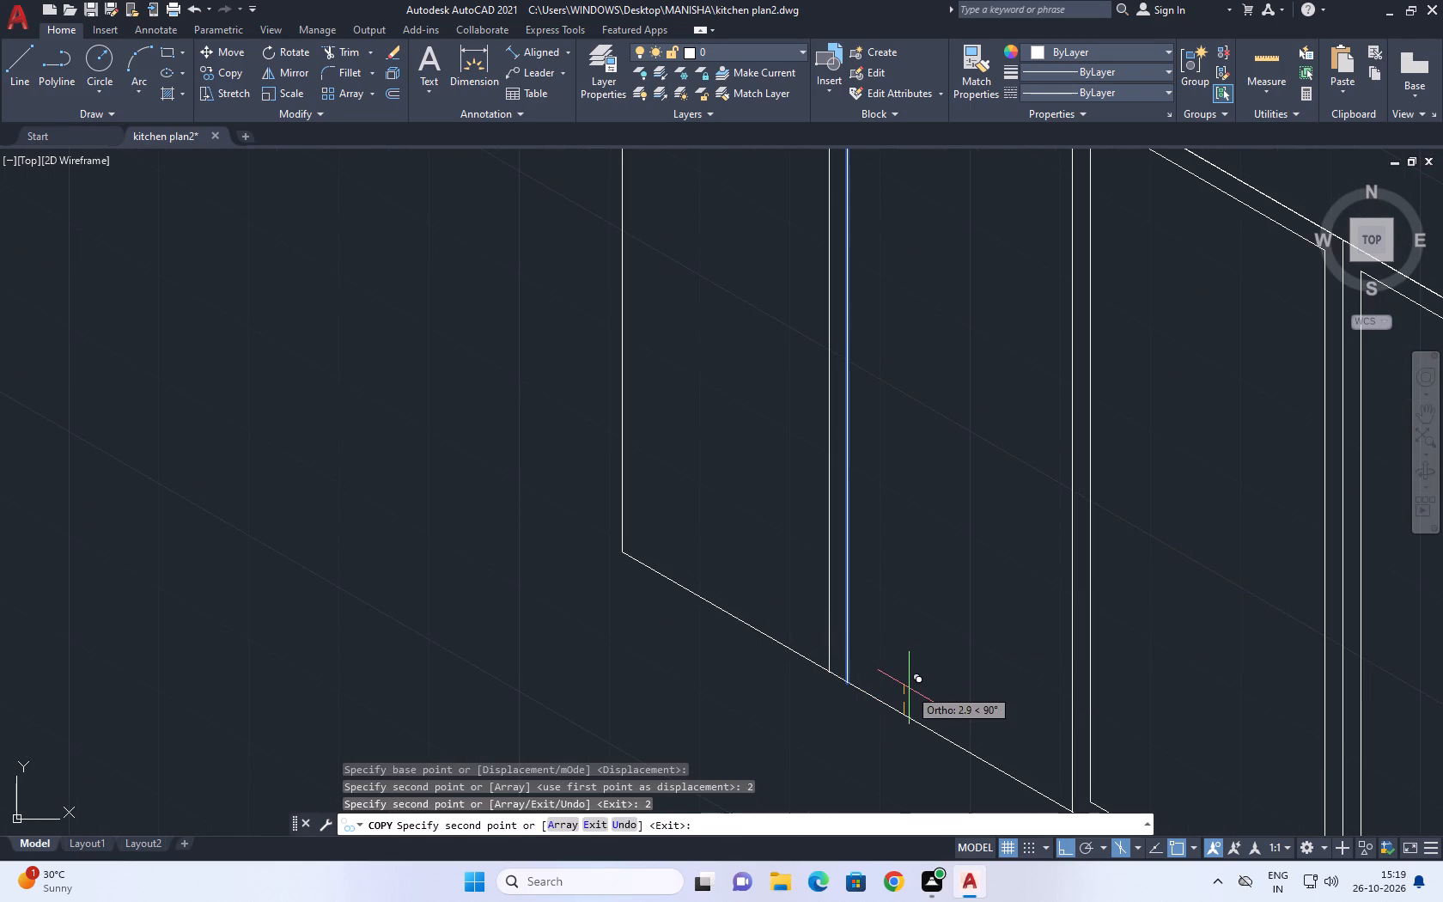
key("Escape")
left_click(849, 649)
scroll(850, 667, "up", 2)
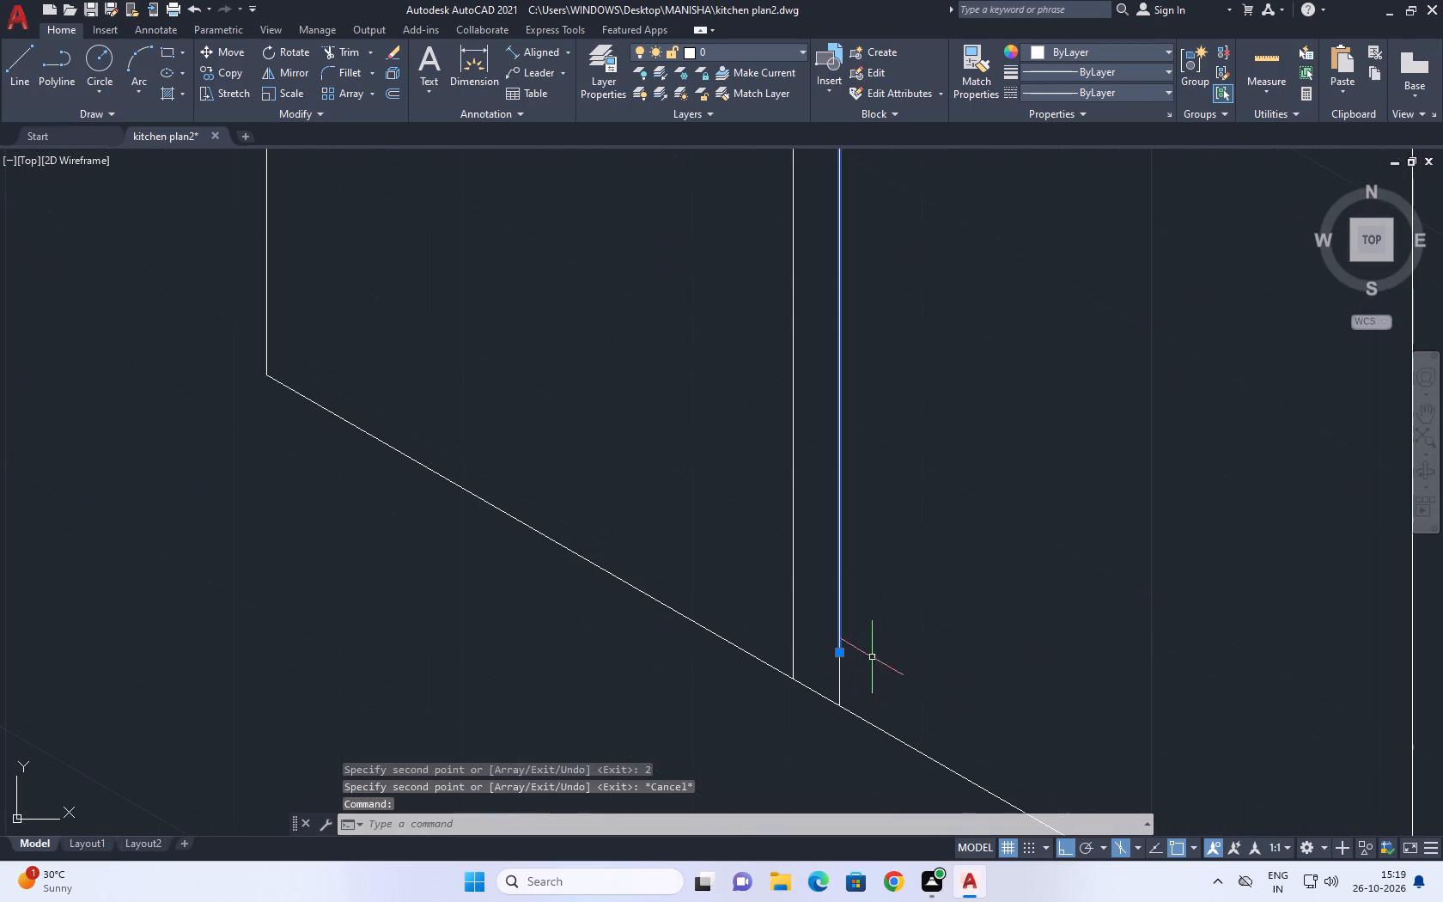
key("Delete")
Copy the far-end section's middle vertical 2 units toward the second door section.
left_click(840, 658)
type("co")
key("space")
left_click_drag(840, 645, 846, 661)
type("2")
key("space")
scroll(882, 657, "down", 2)
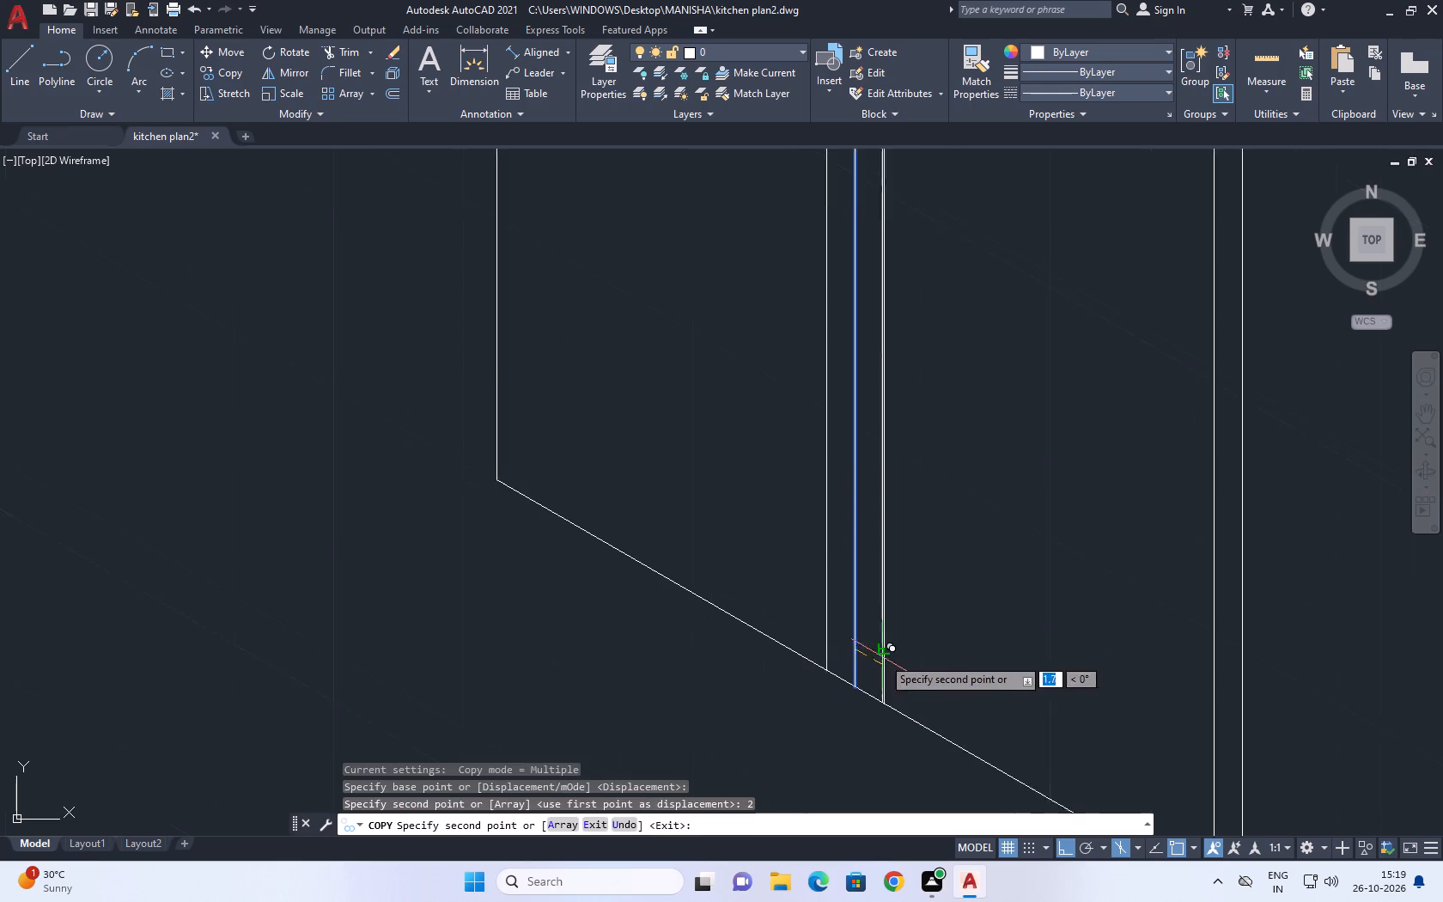
scroll(882, 657, "down", 1)
key("Escape")
Copy the far-end section's top edge line 3 units straight down.
middle_click_drag(925, 409, 906, 460)
left_click(949, 324)
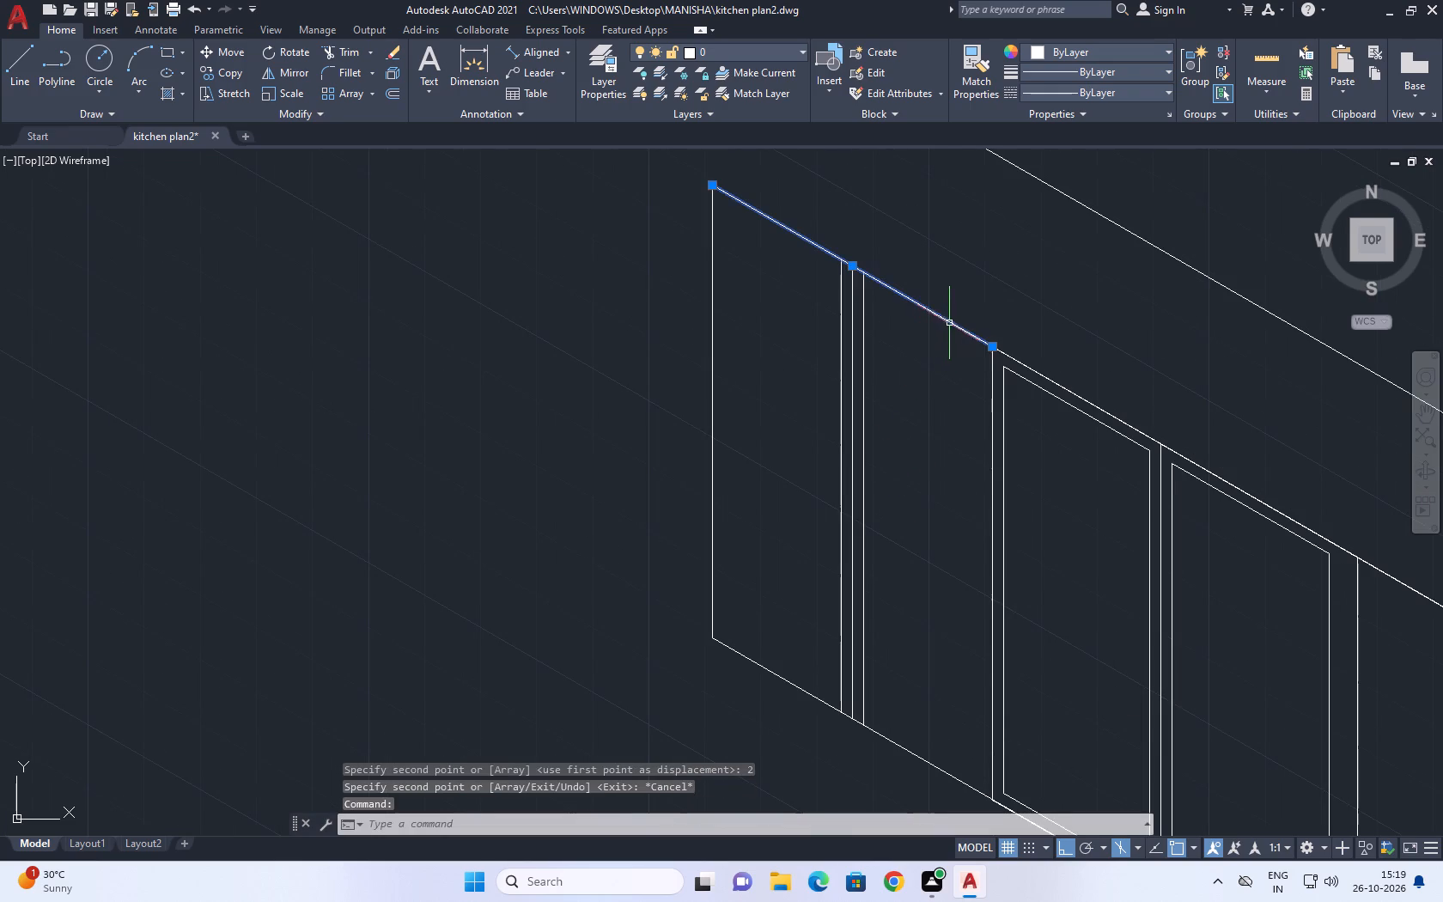
key("c")
type("o")
key("space")
left_click(931, 471)
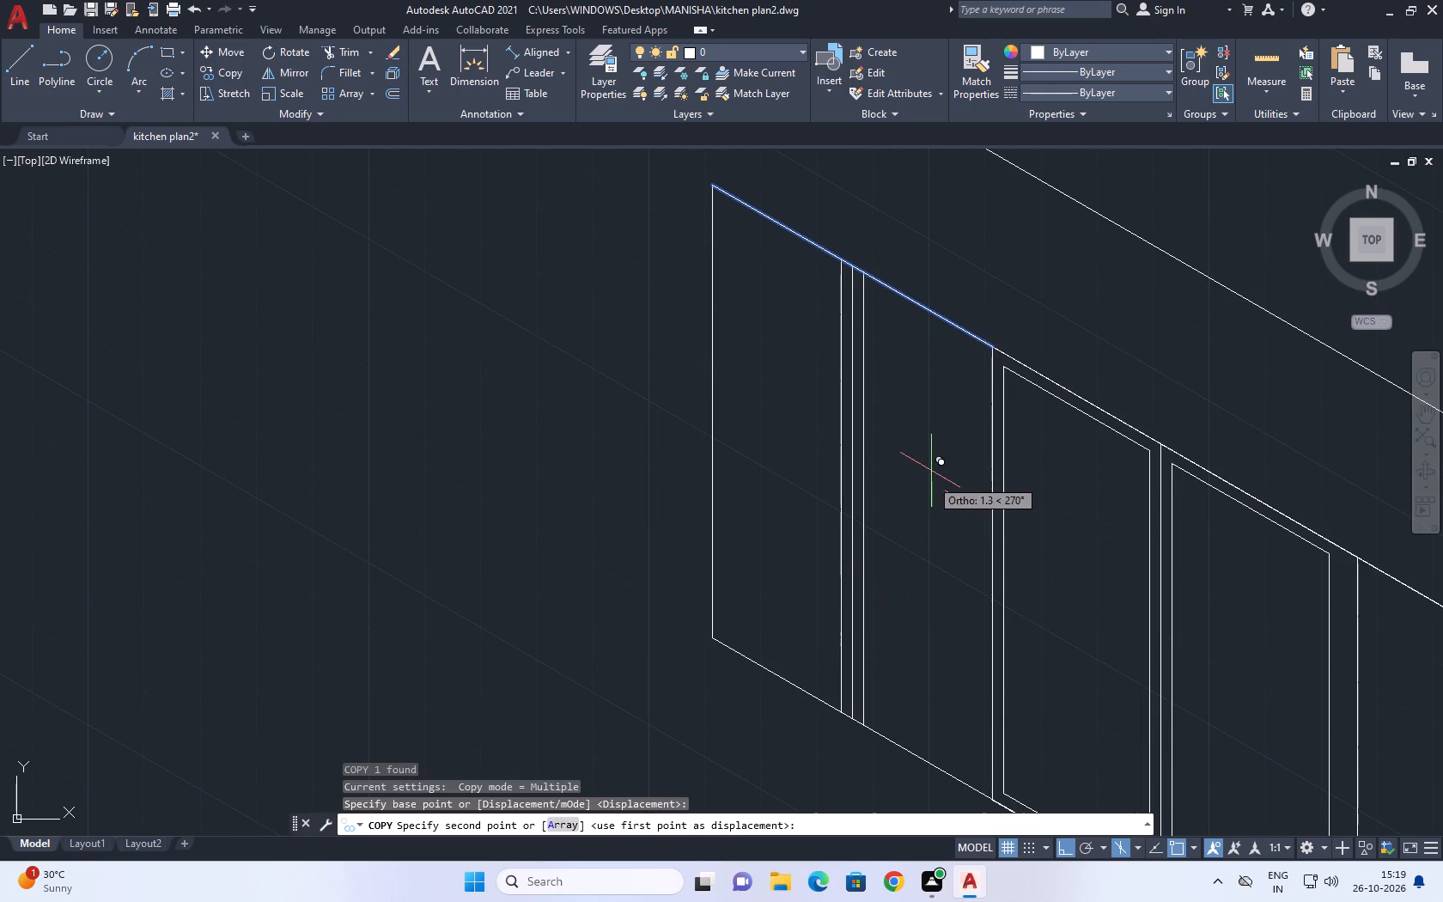
type("3")
key("space")
middle_click_drag(945, 597, 922, 533)
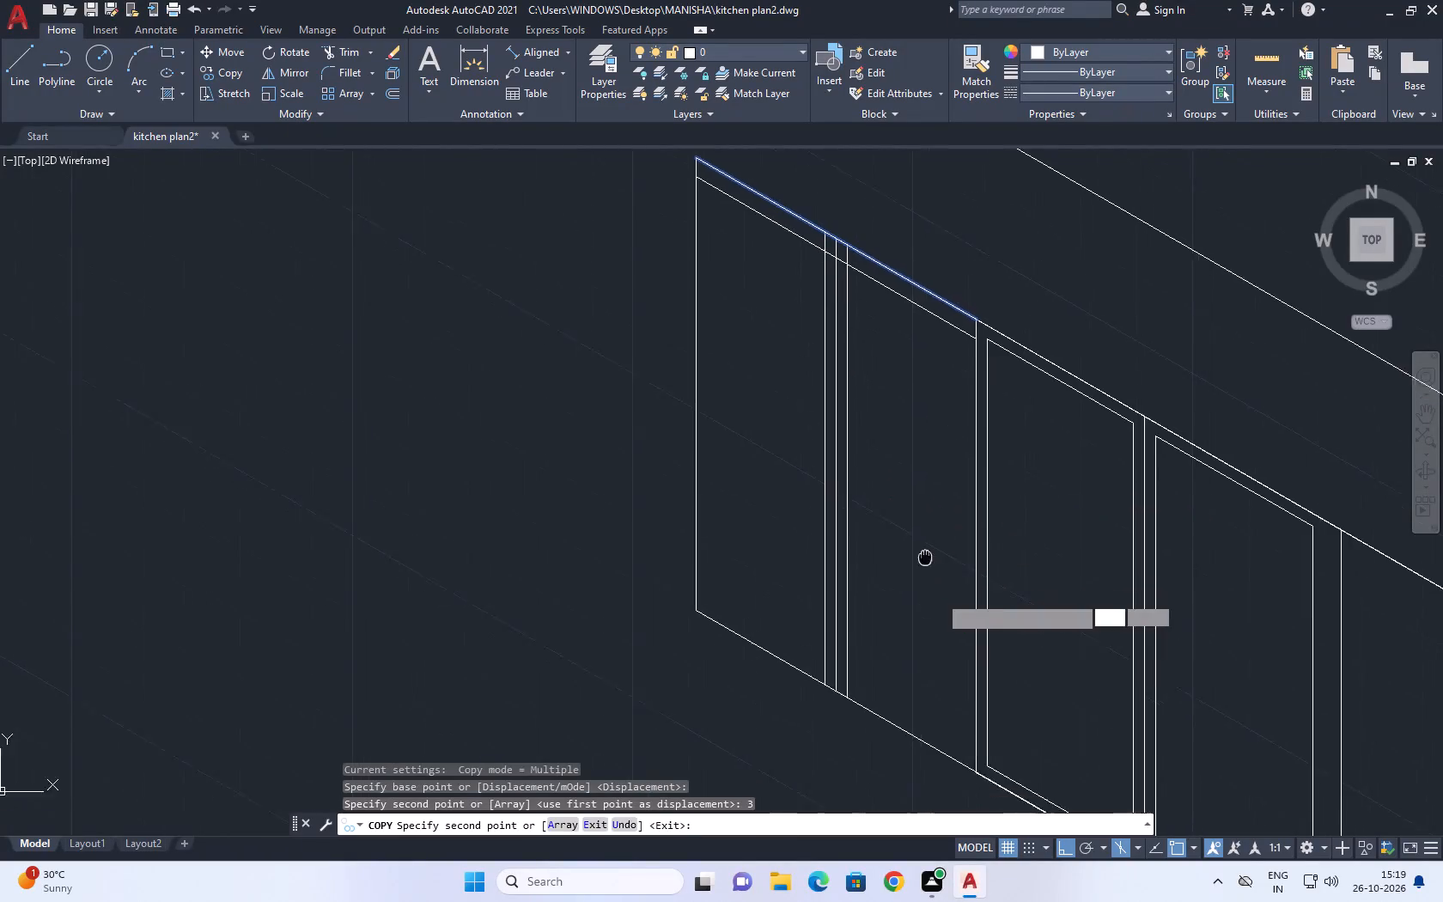
middle_click_drag(922, 533, 922, 496)
key("Escape")
Draw a line along the bottom edge from the second door section's far side vertical to the row's far corner.
left_click(916, 669)
middle_click_drag(909, 671, 914, 613)
key("Escape")
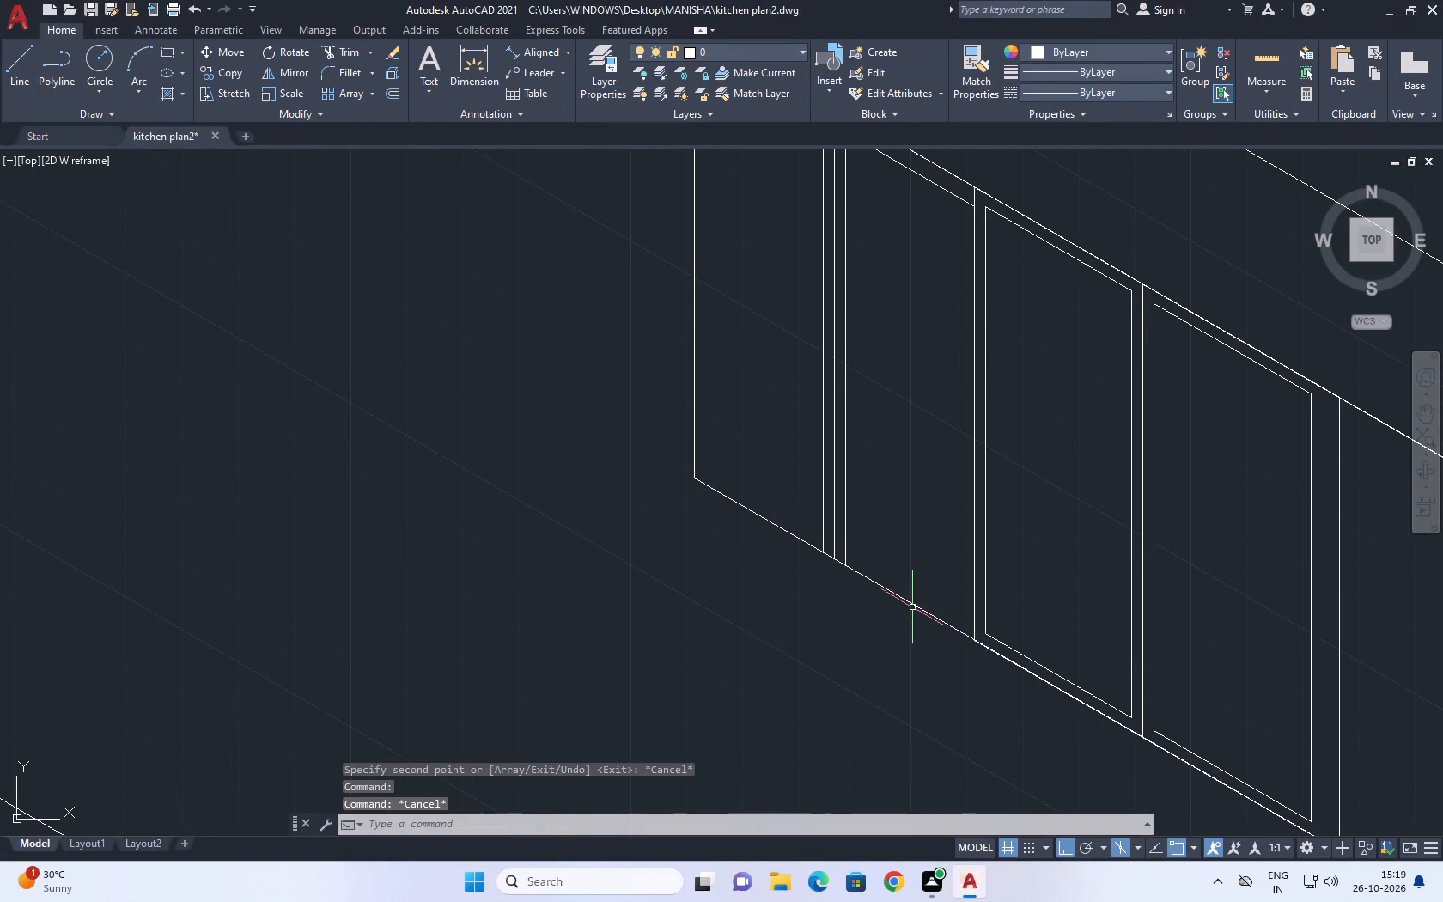
type("l")
key("space")
left_click_drag(973, 636, 947, 625)
left_click(692, 478)
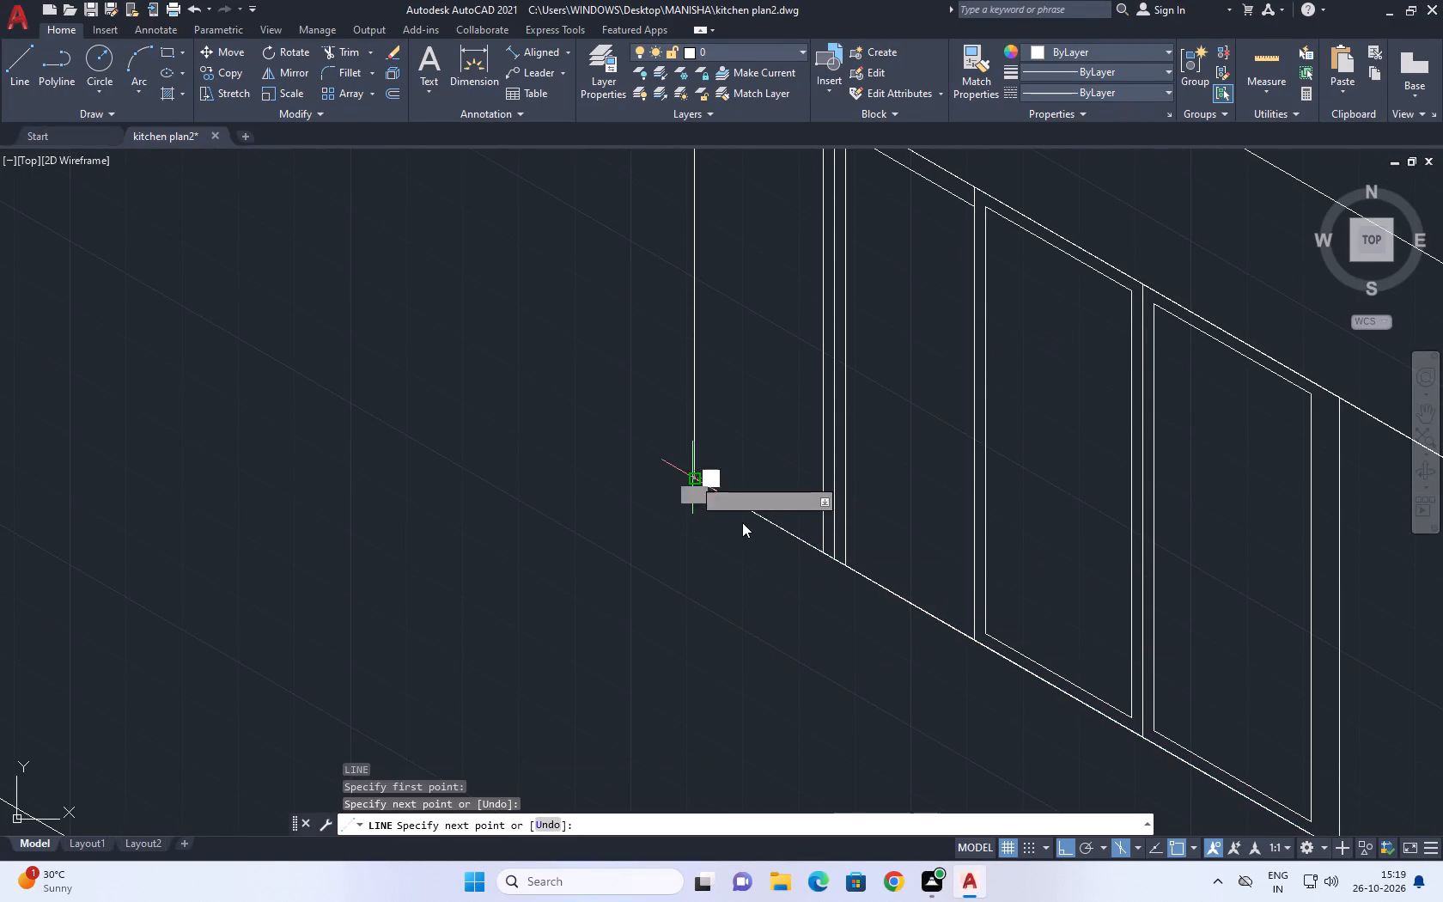
key("Escape")
Copy the far-end section's bottom edge line 3 units straight up.
left_click(779, 528)
key("c")
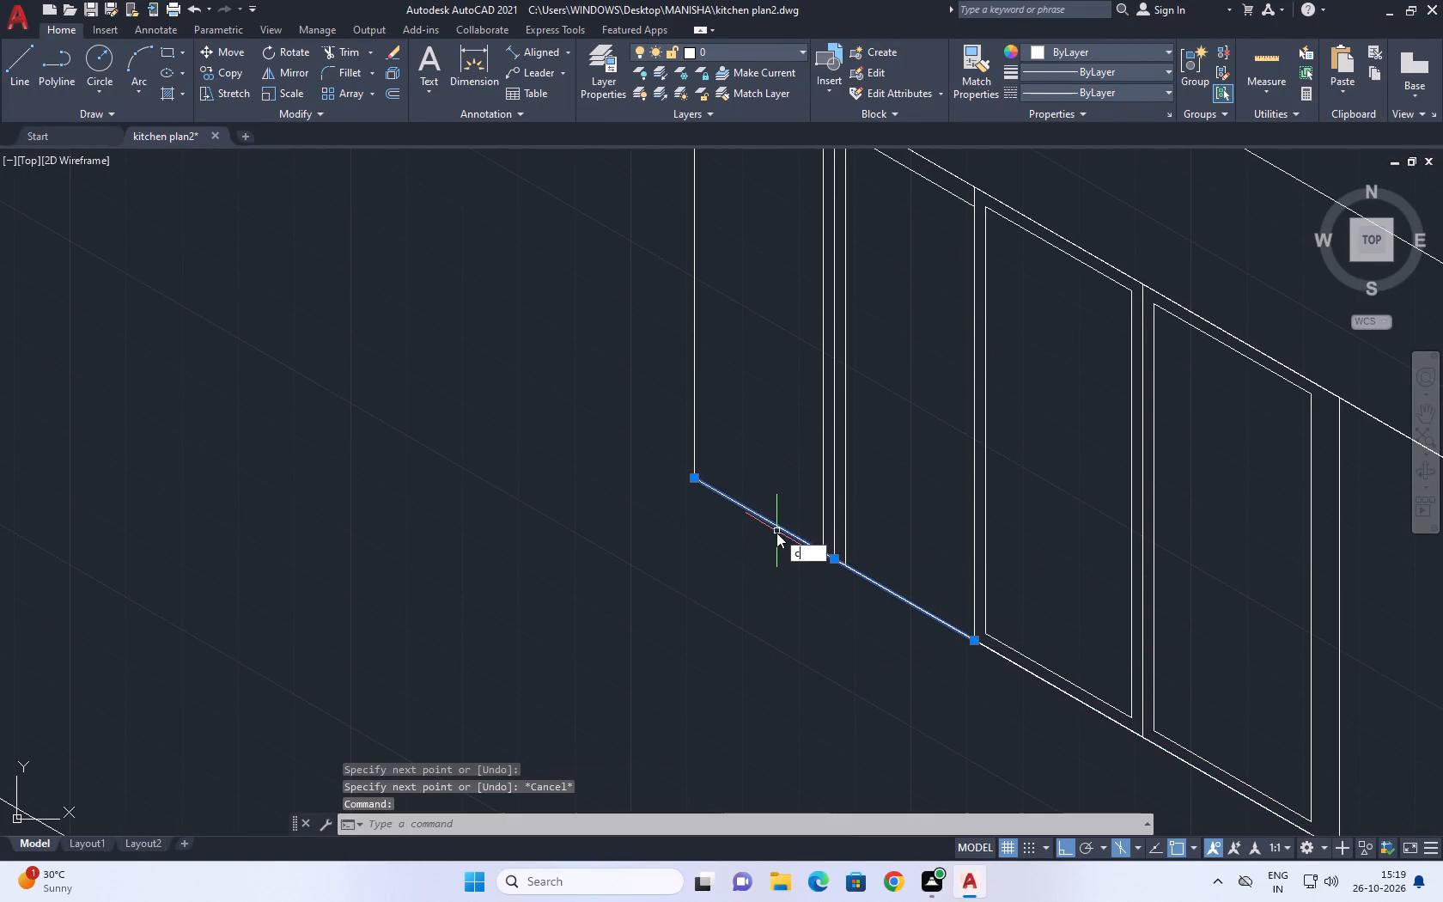
type("o")
key("space")
left_click(778, 535)
type("3")
key("space")
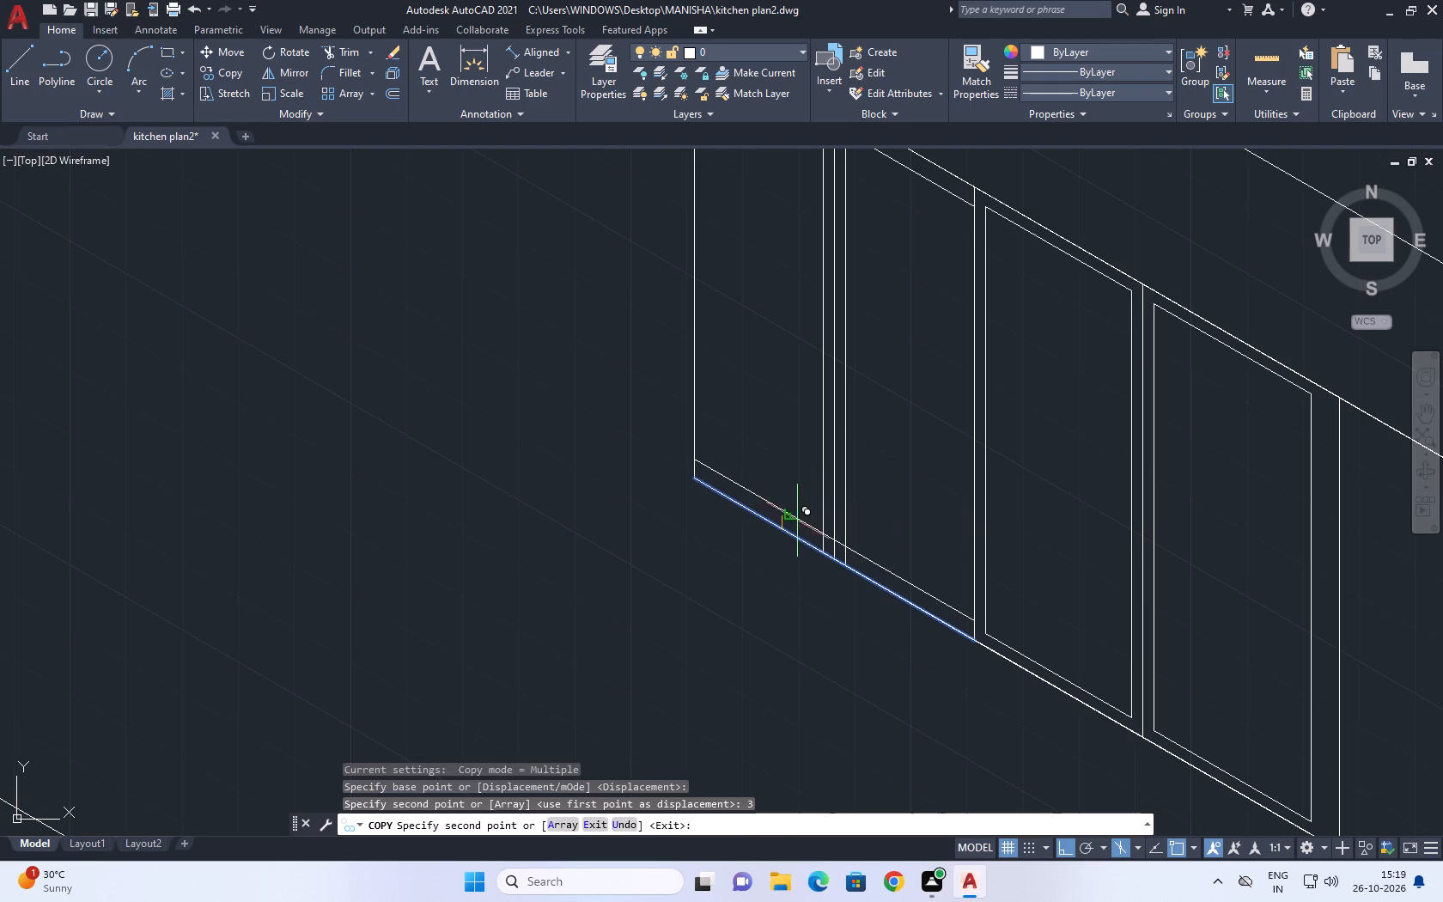
middle_click_drag(819, 462, 819, 514)
key("Escape")
key("Escape")
Copy the row's far-end vertical edge 3 units inward along the cabinet front.
left_click(697, 447)
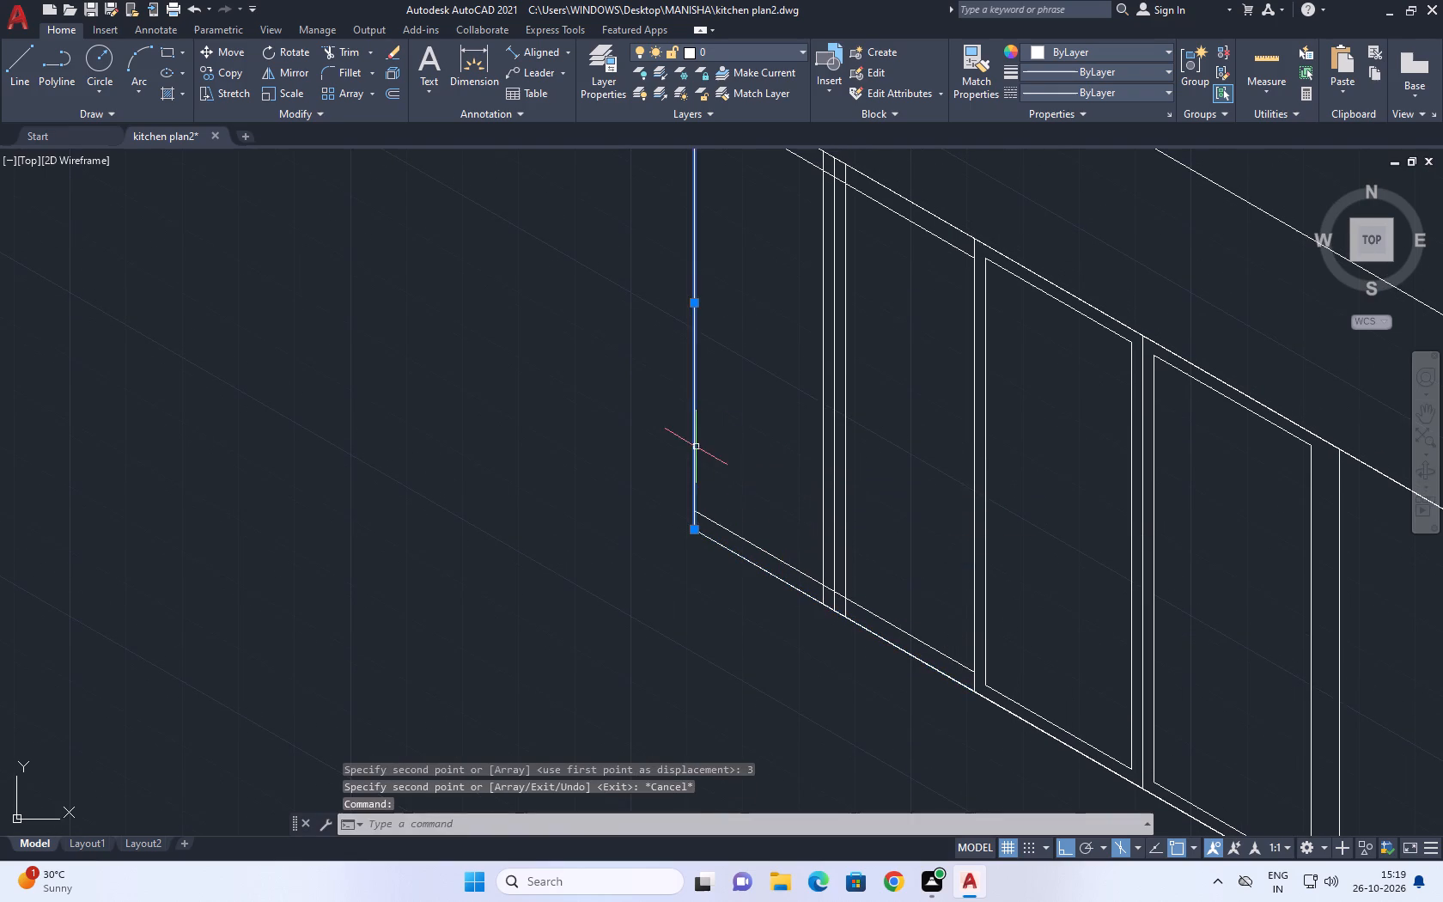
middle_click_drag(707, 490, 718, 551)
key("c")
key("o")
key("space")
left_click_drag(715, 525, 734, 541)
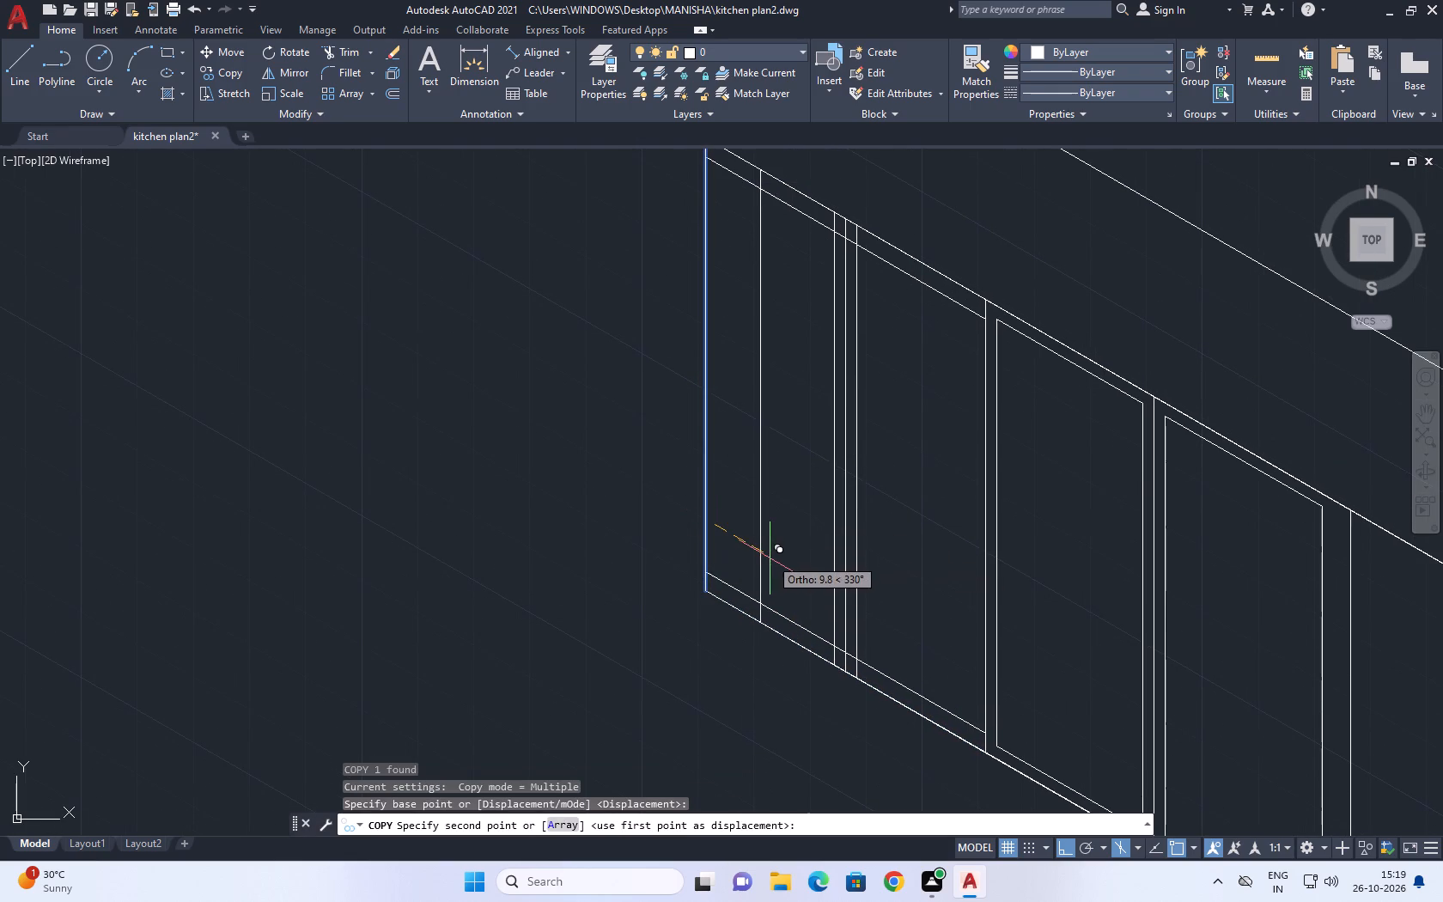
type("3")
key("space")
key("Escape")
Trim the copied verticals beside the far-end section's middle line and the inner top line past their upper crossings.
middle_click_drag(833, 533, 838, 558)
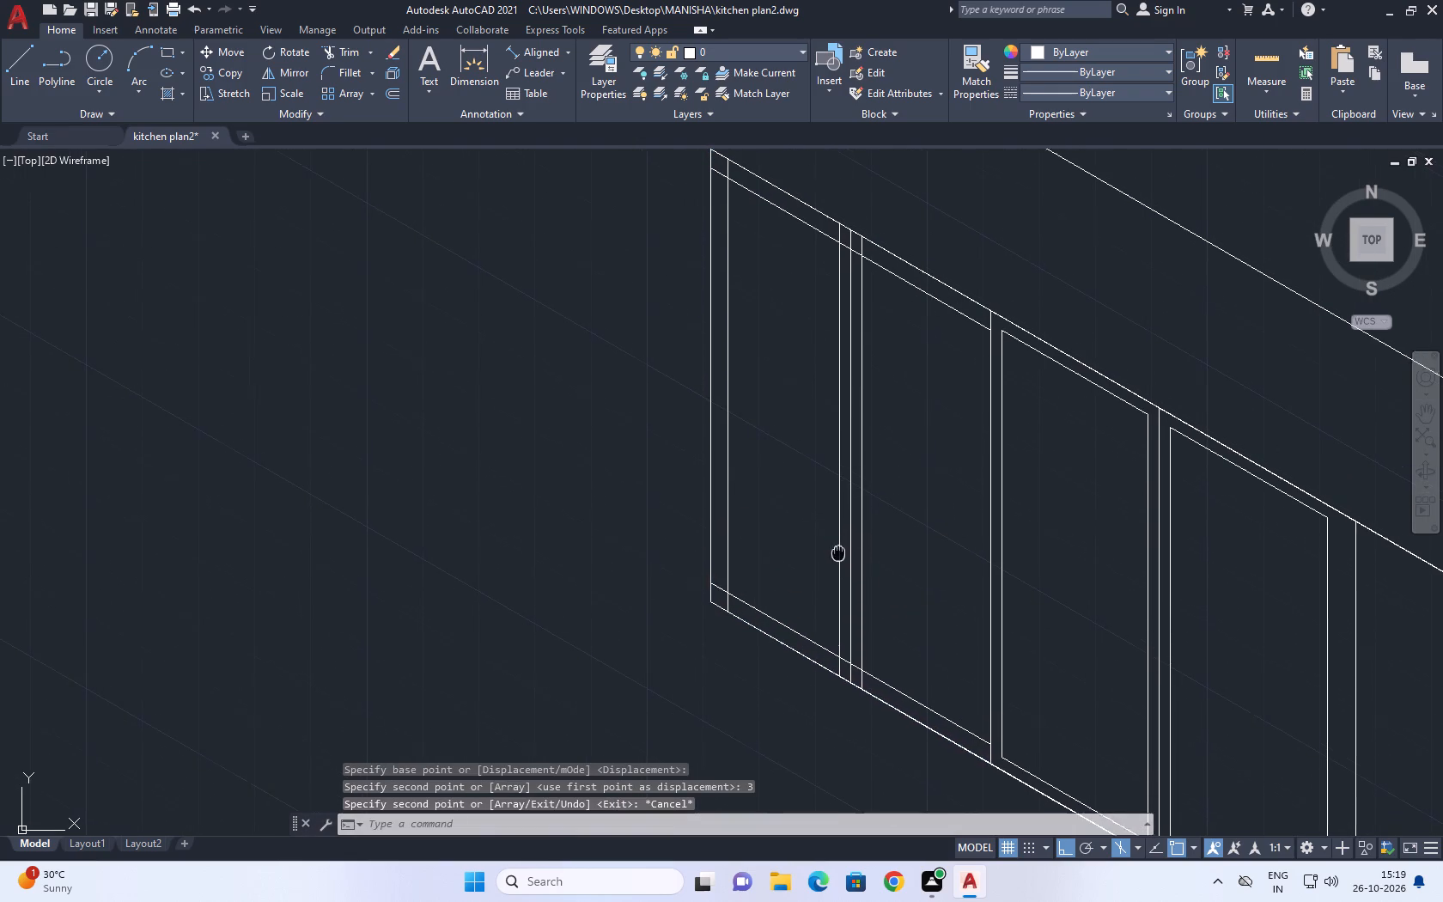
middle_click_drag(838, 558, 837, 558)
middle_click_drag(855, 300, 843, 326)
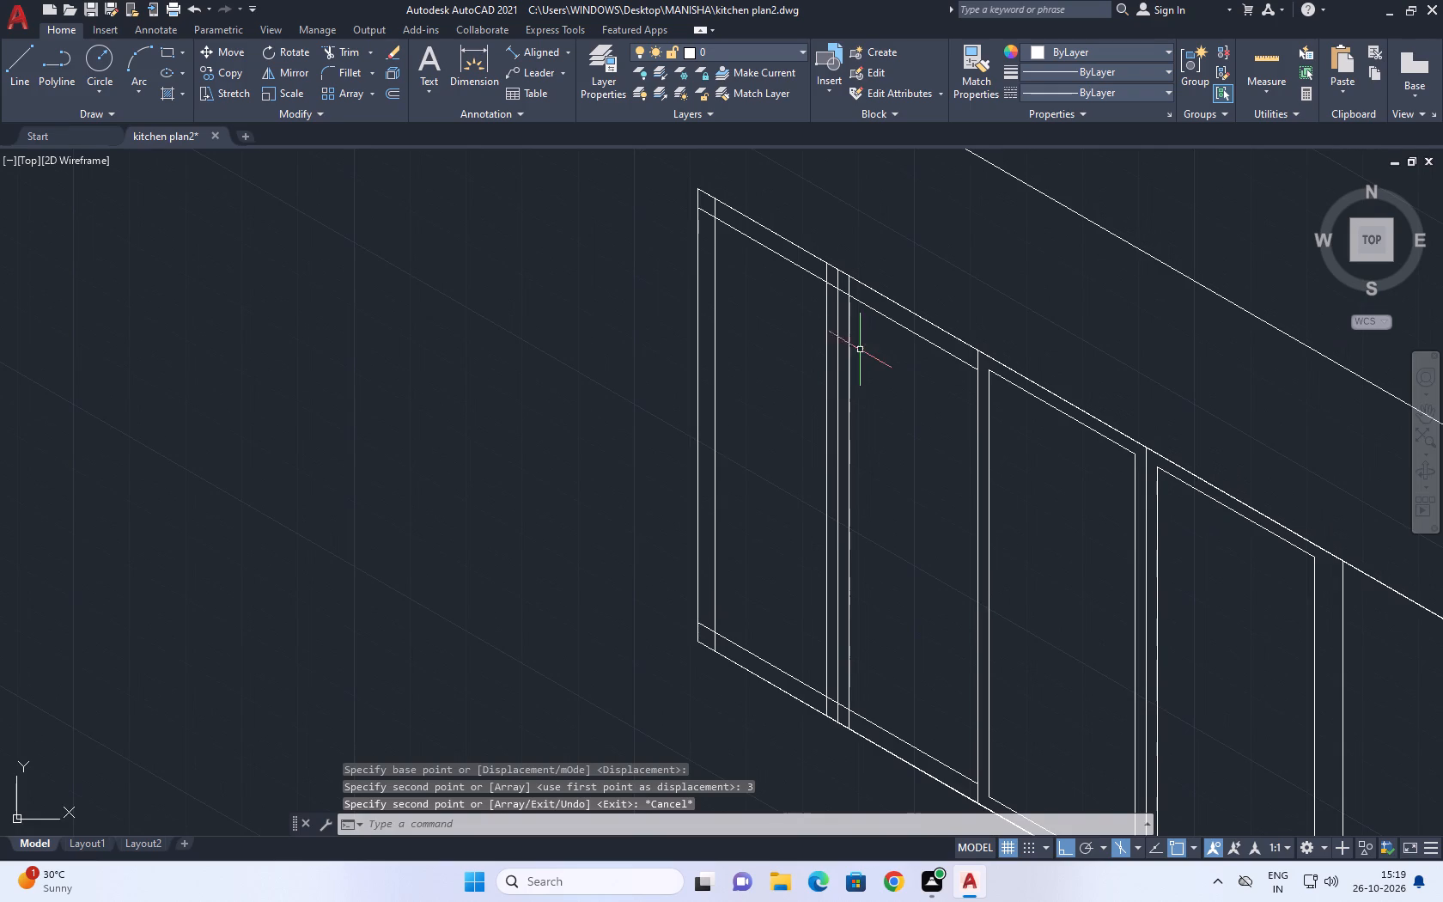
middle_click_drag(867, 350, 873, 395)
key("t")
key("r")
key("space")
scroll(841, 320, "up", 5)
left_click_drag(898, 459, 896, 454)
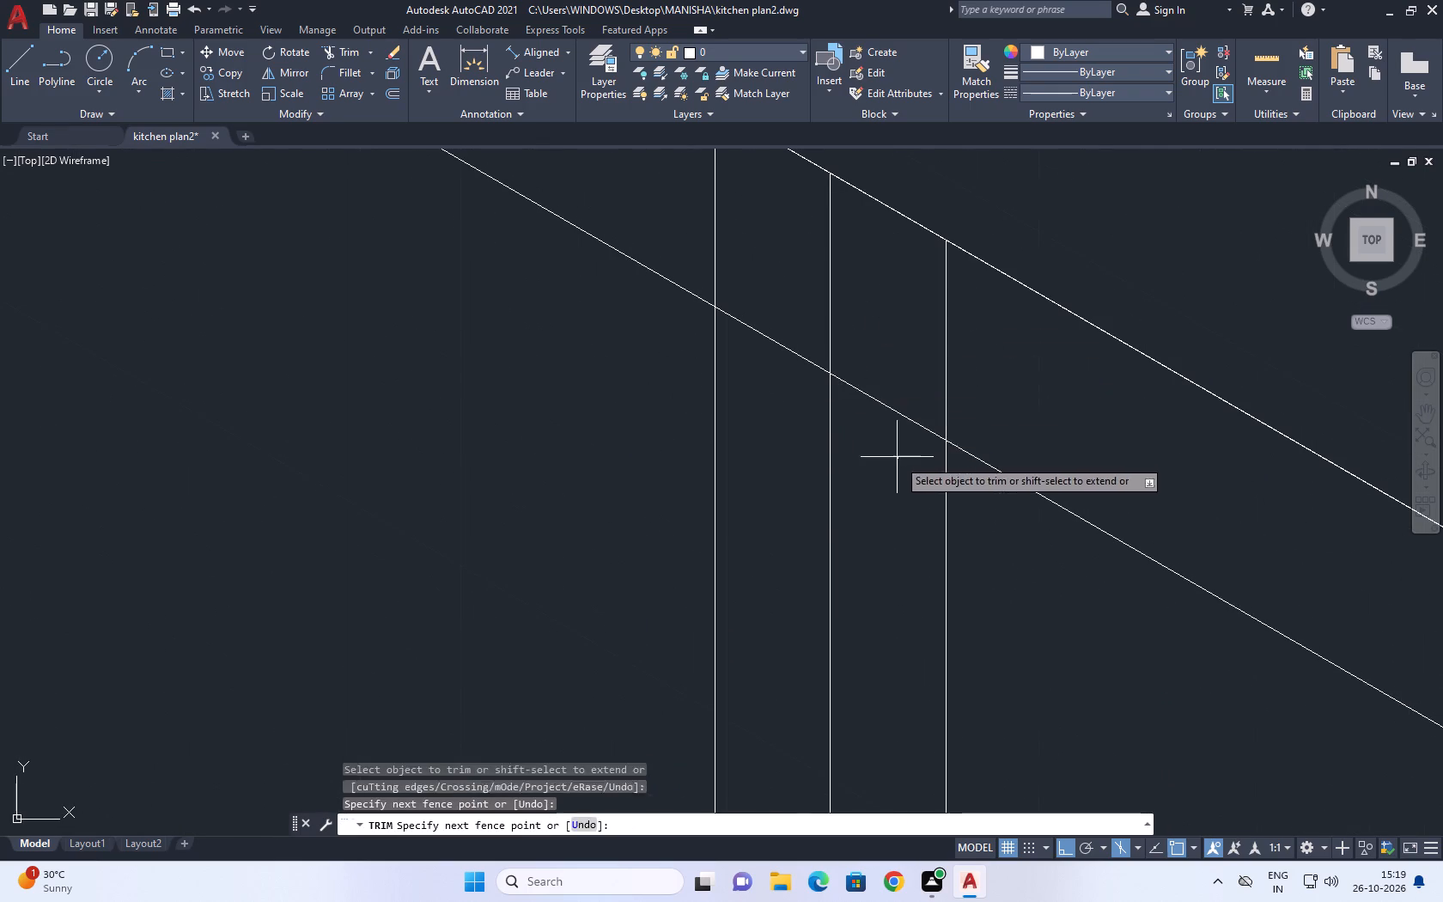
left_click_drag(896, 454, 896, 435)
left_click(998, 376)
left_click_drag(776, 406, 777, 398)
left_click(706, 247)
Trim the vertical between the far-end and second door sections above the inner top line.
scroll(765, 376, "down", 5)
middle_click_drag(899, 433, 821, 384)
scroll(824, 387, "down", 1)
scroll(828, 393, "up", 2)
scroll(975, 475, "up", 3)
middle_click_drag(950, 454, 941, 452)
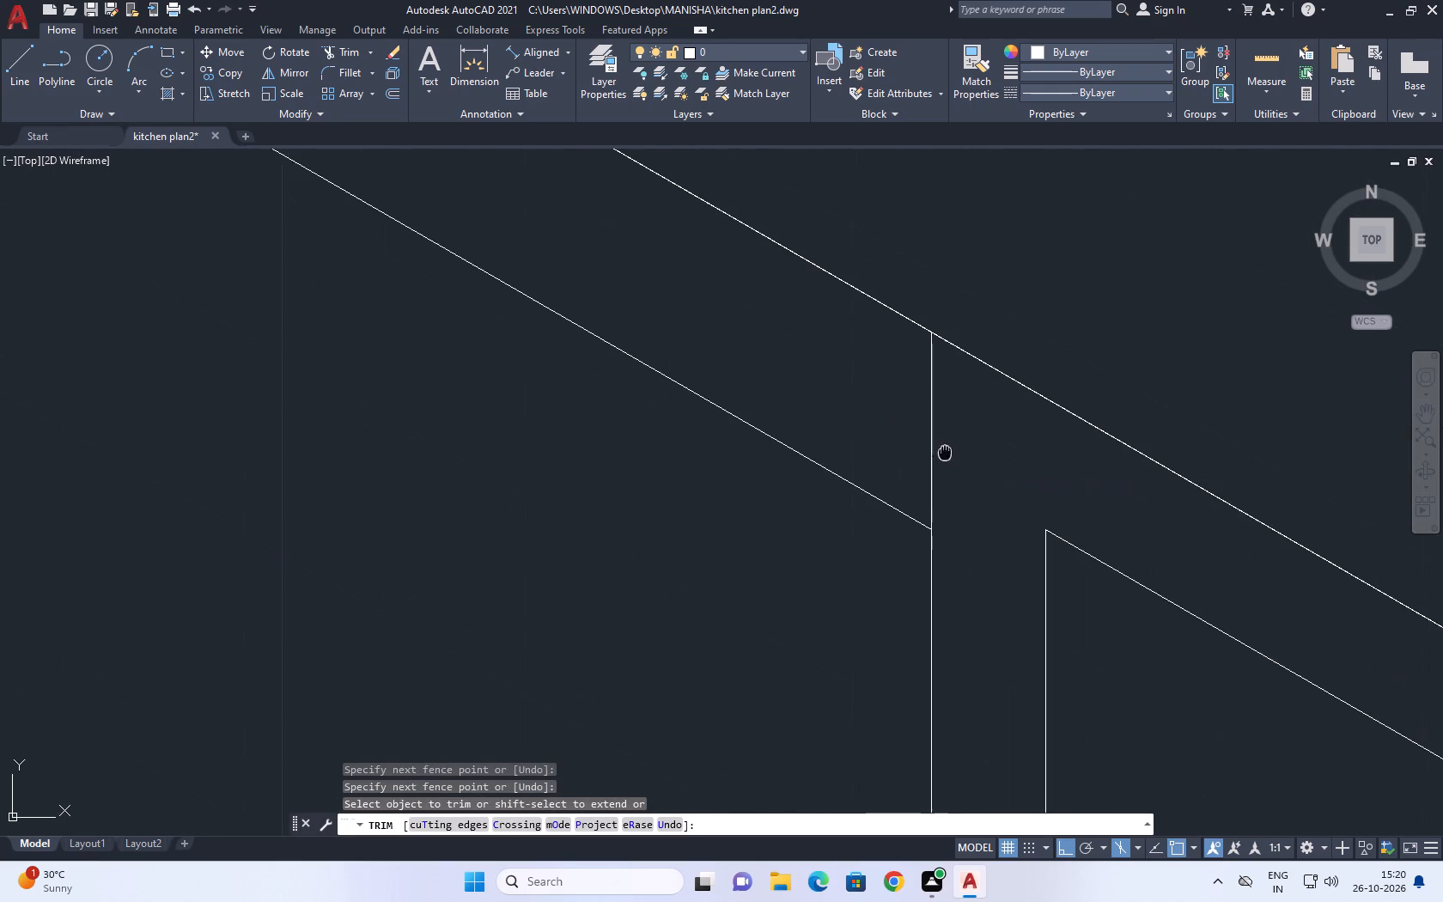
middle_click_drag(941, 452, 837, 413)
scroll(850, 438, "down", 3)
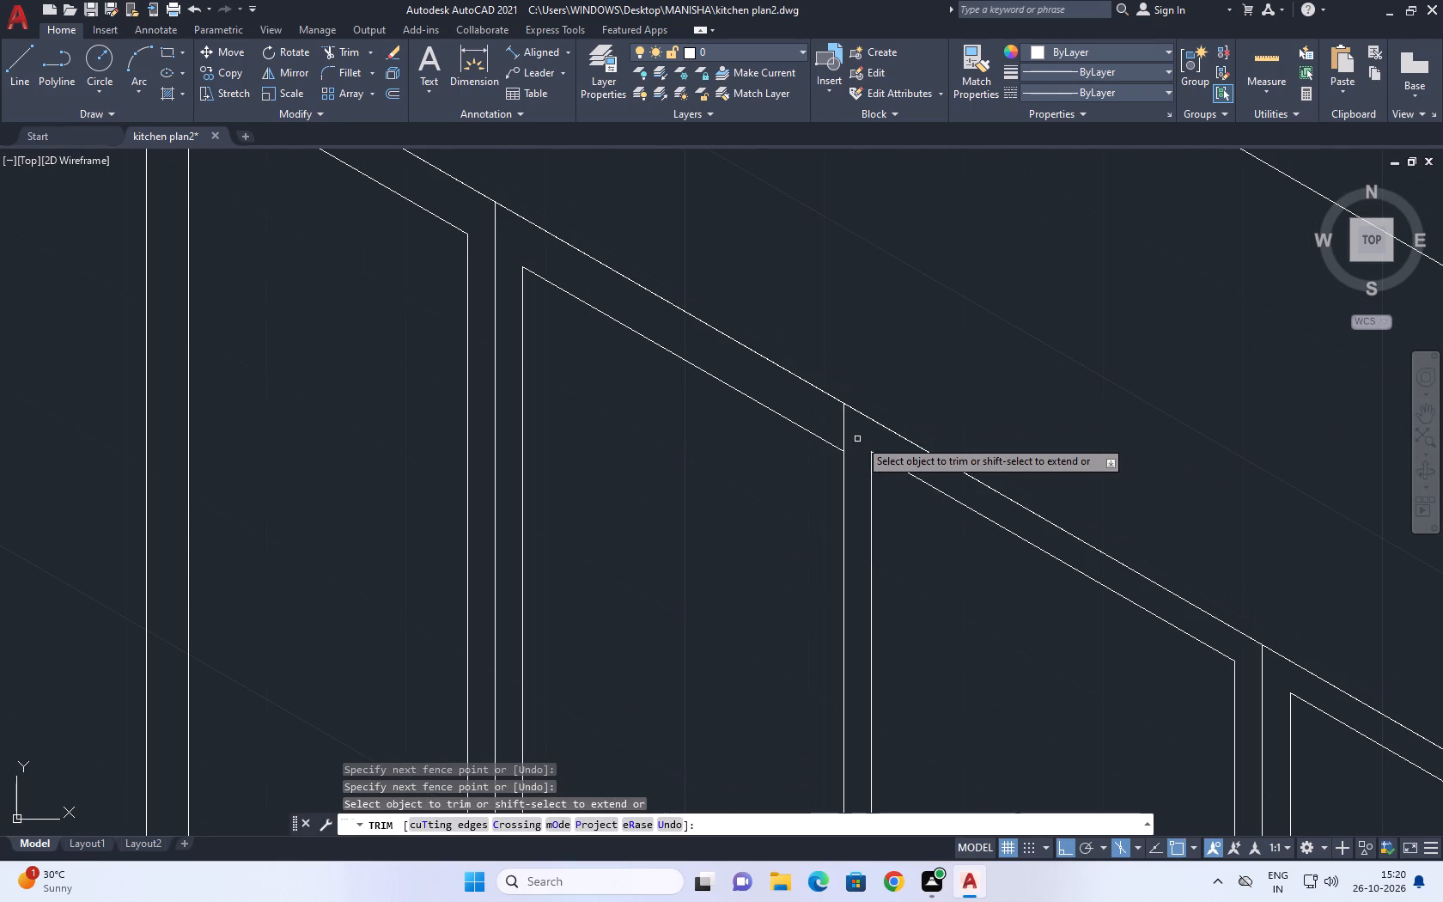
scroll(857, 439, "up", 1)
left_click(850, 434)
left_click(819, 411)
scroll(859, 422, "down", 6)
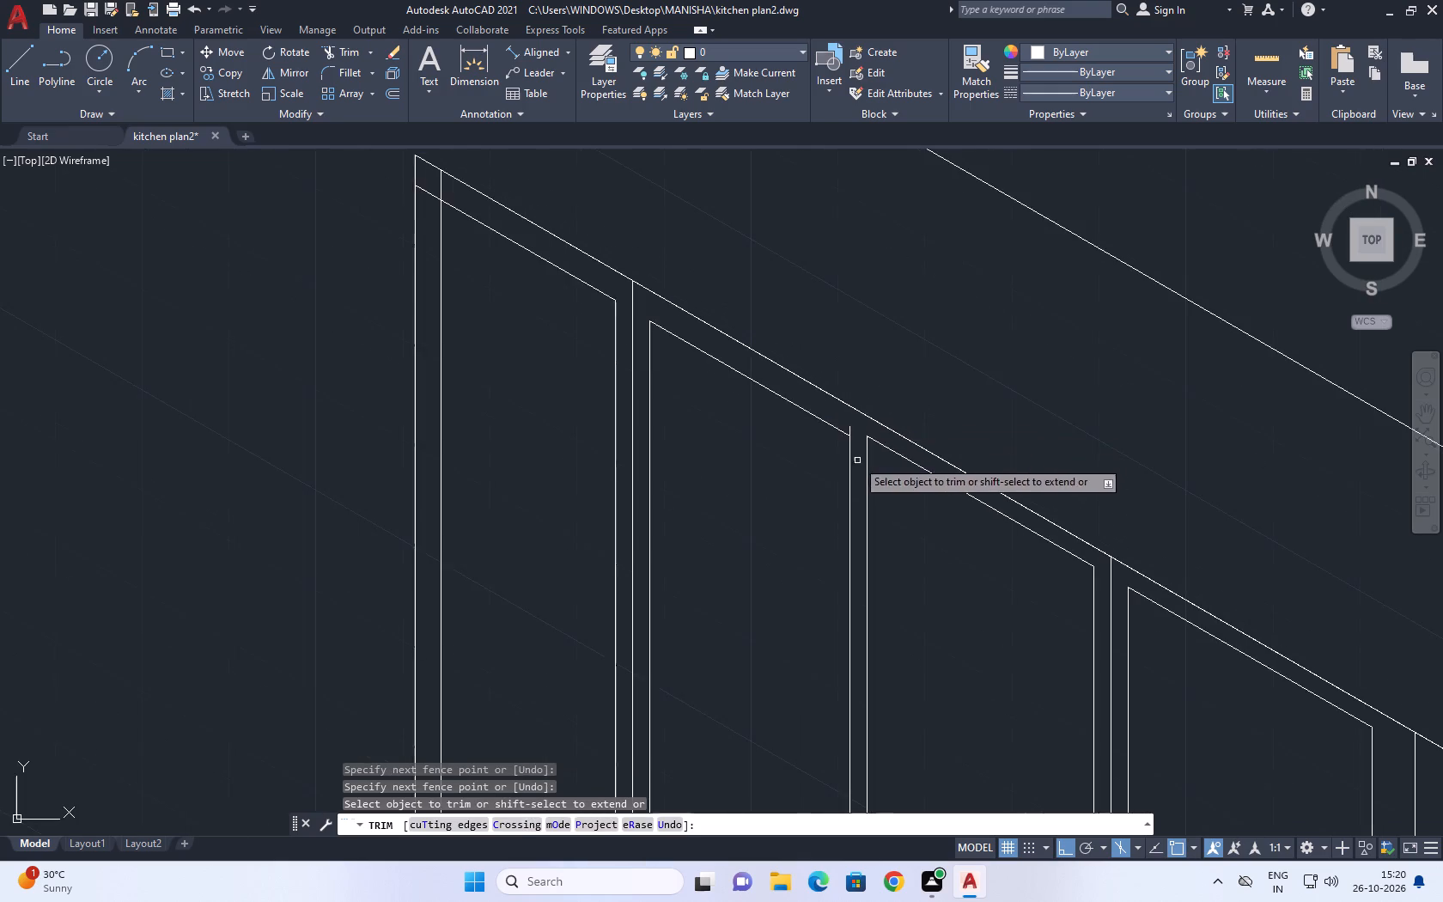
scroll(856, 412, "up", 3)
scroll(828, 485, "up", 3)
left_click(830, 478)
left_click(770, 440)
Trim the vertical between the far-end and second door sections below the inner bottom line.
scroll(814, 455, "down", 9)
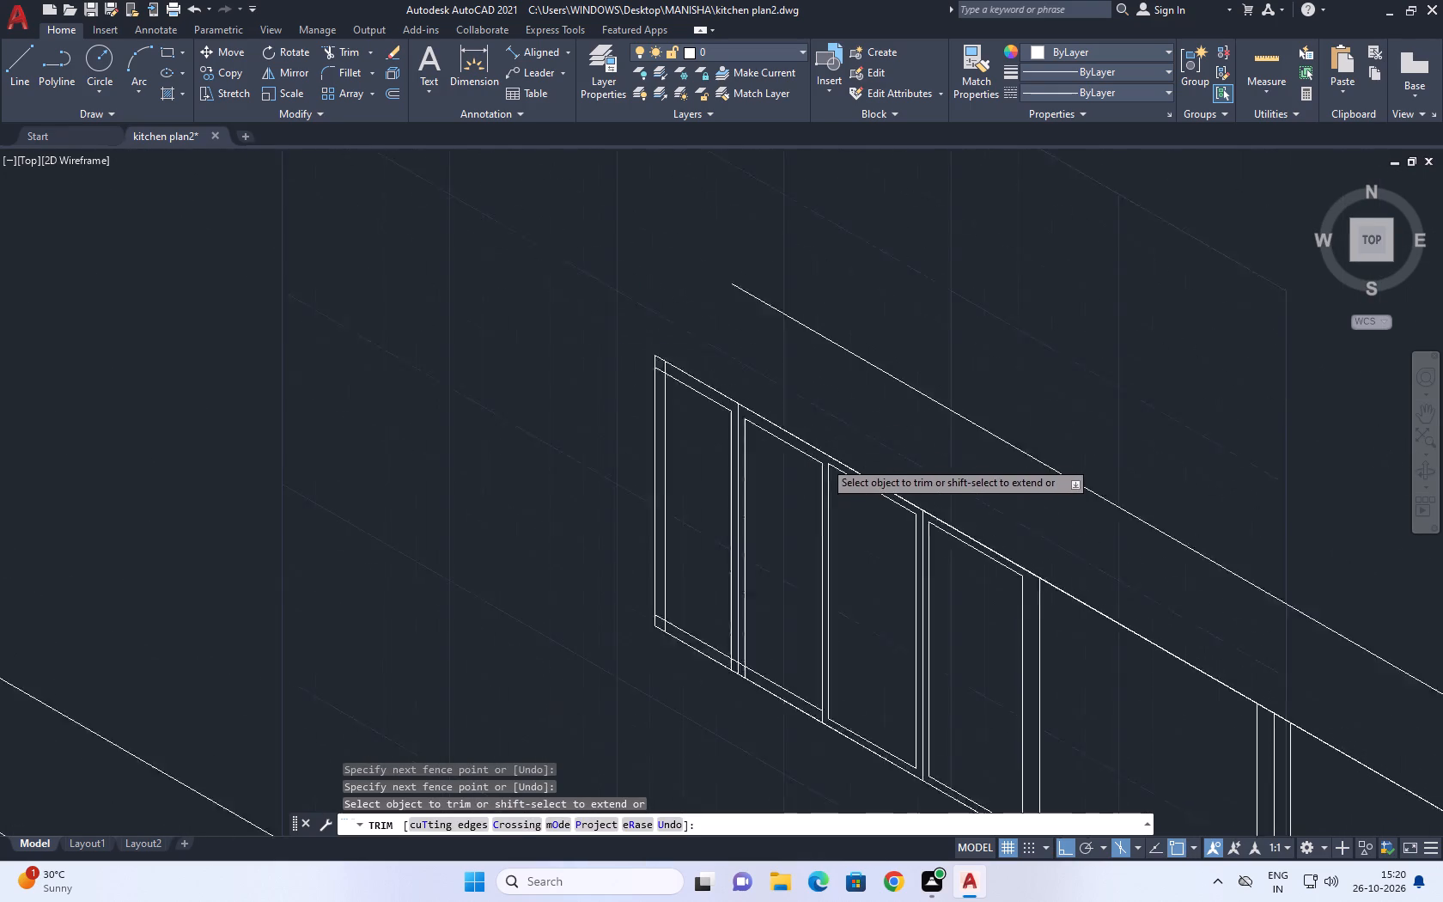
scroll(786, 643, "up", 3)
scroll(871, 596, "up", 2)
left_click(873, 590)
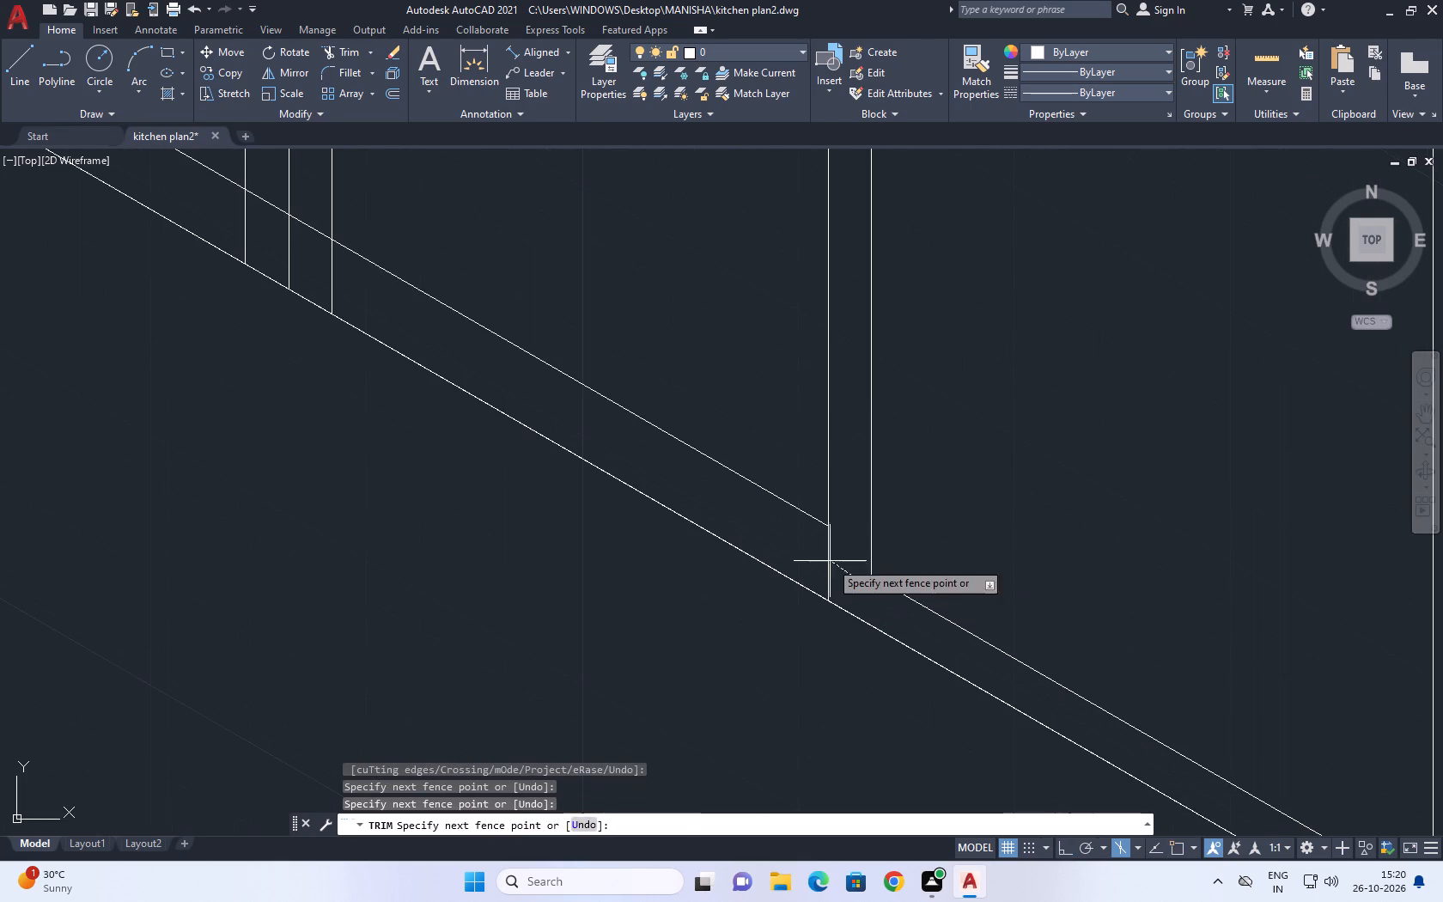
left_click(806, 546)
scroll(881, 576, "down", 6)
scroll(891, 574, "up", 6)
left_click_drag(849, 635, 841, 641)
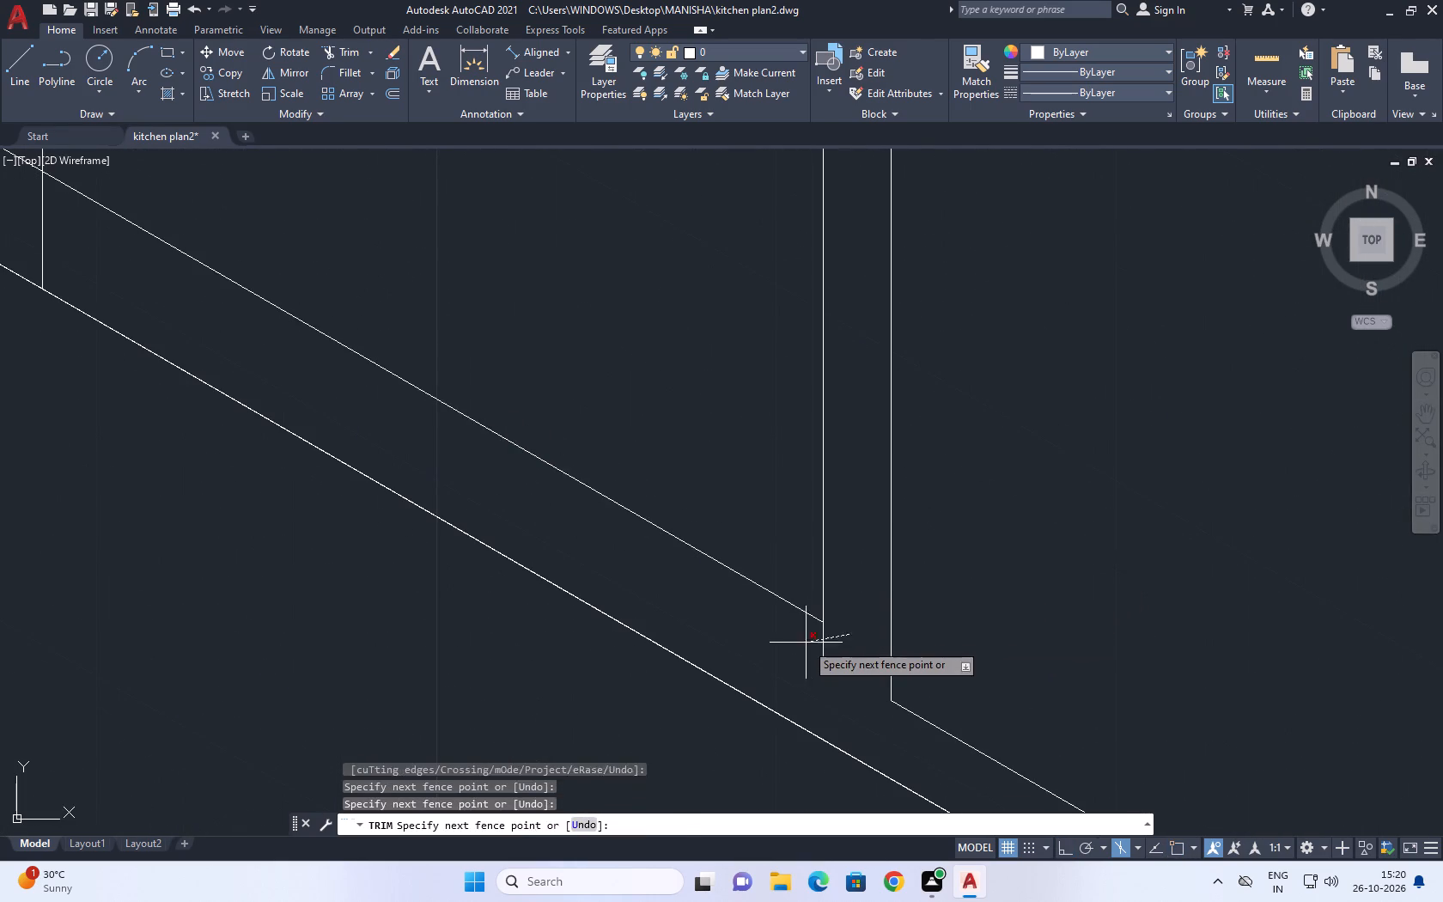
left_click(804, 643)
Trim the copied verticals beside the far-end section's middle line and the inner bottom line past their lower crossings.
scroll(867, 616, "down", 5)
scroll(776, 572, "up", 5)
left_click(872, 619)
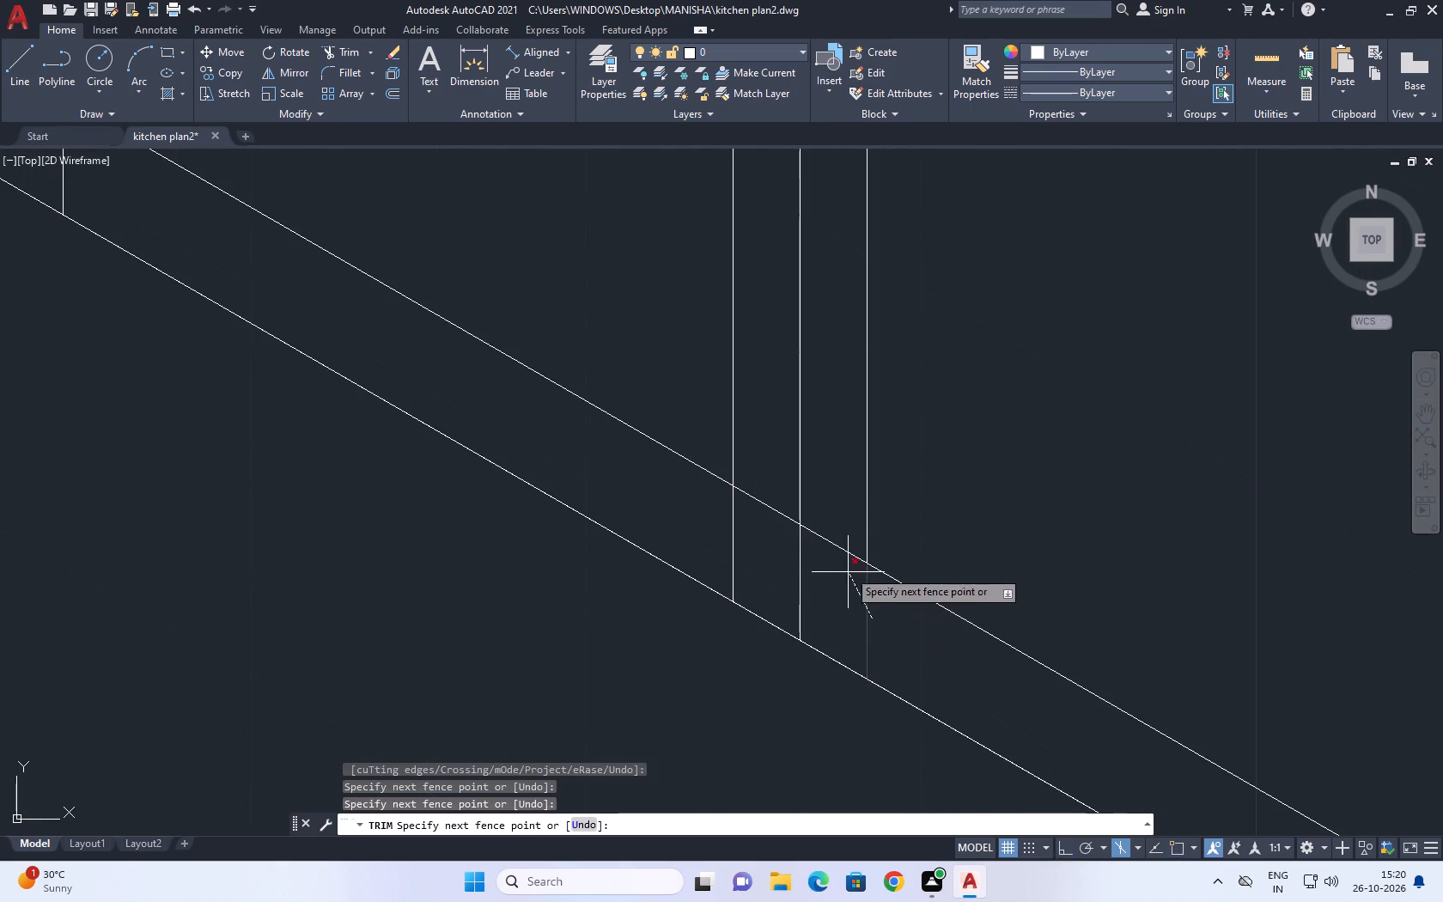
left_click(844, 536)
left_click(728, 532)
left_click(760, 493)
Trim the inner vertical and inner bottom line past their crossing at the row's far lower corner.
scroll(808, 500, "down", 4)
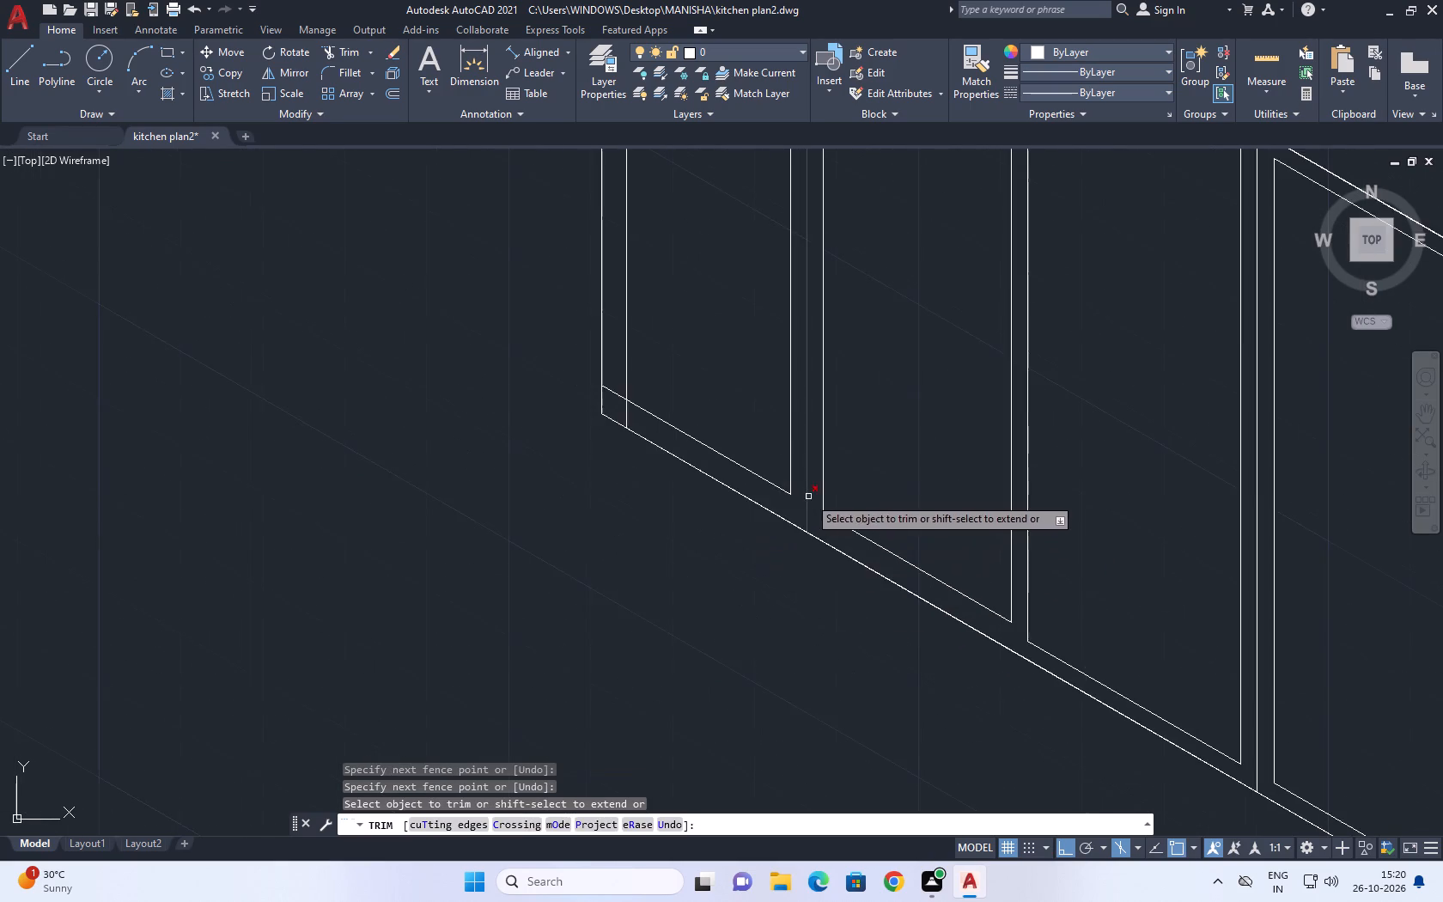
middle_click_drag(791, 454, 791, 601)
scroll(619, 555, "up", 6)
left_click(715, 734)
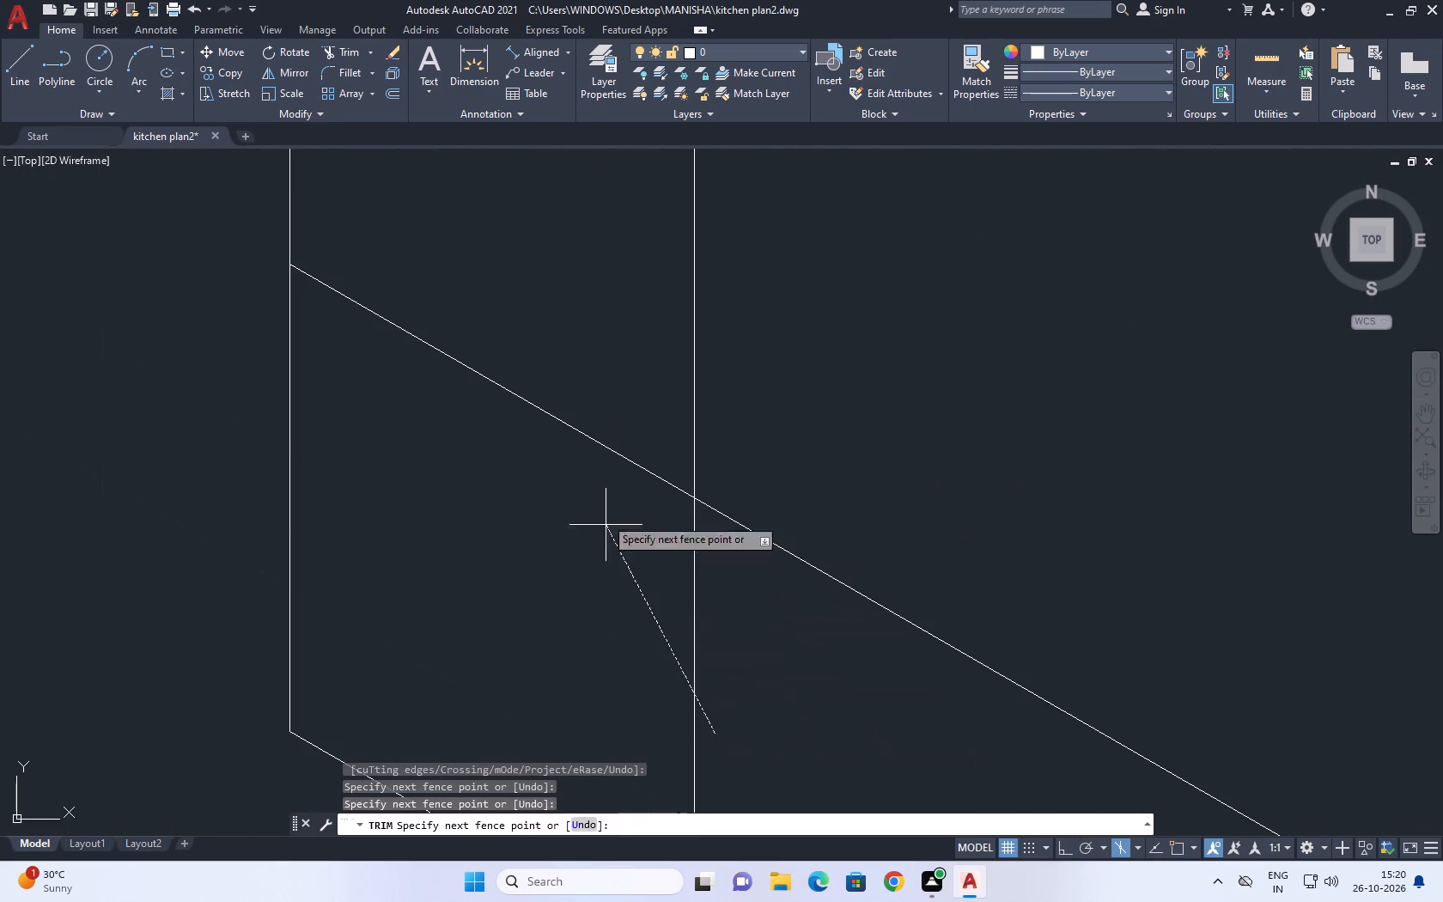
left_click(568, 405)
Trim the inner vertical and inner top line past their crossing at the row's far upper corner.
scroll(658, 518, "down", 7)
middle_click_drag(719, 422, 656, 645)
scroll(688, 599, "down", 4)
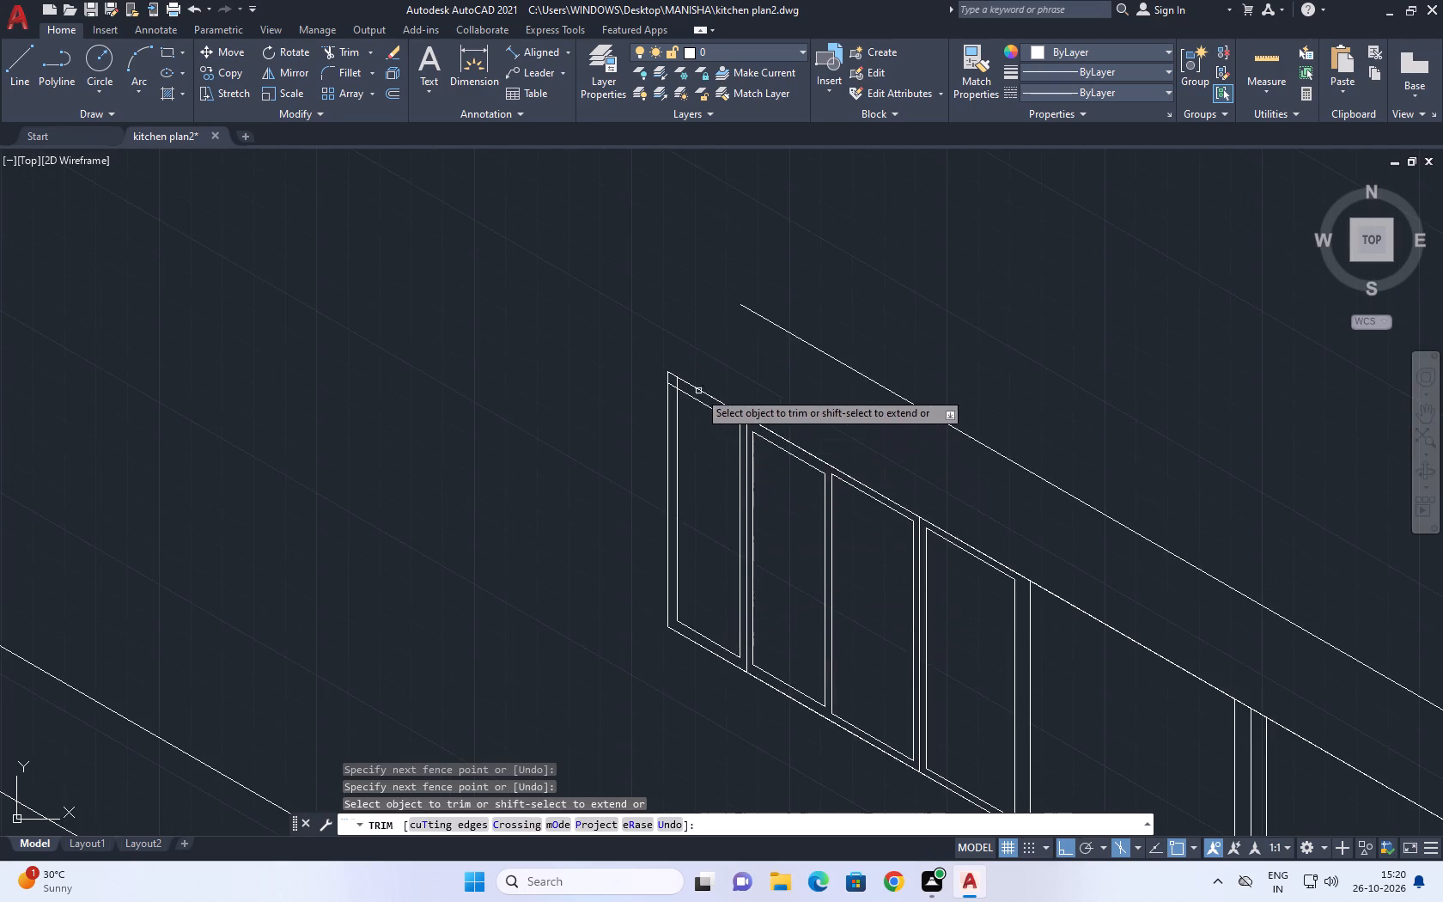
scroll(676, 367, "up", 8)
left_click(667, 474)
left_click(951, 340)
right_click(826, 335)
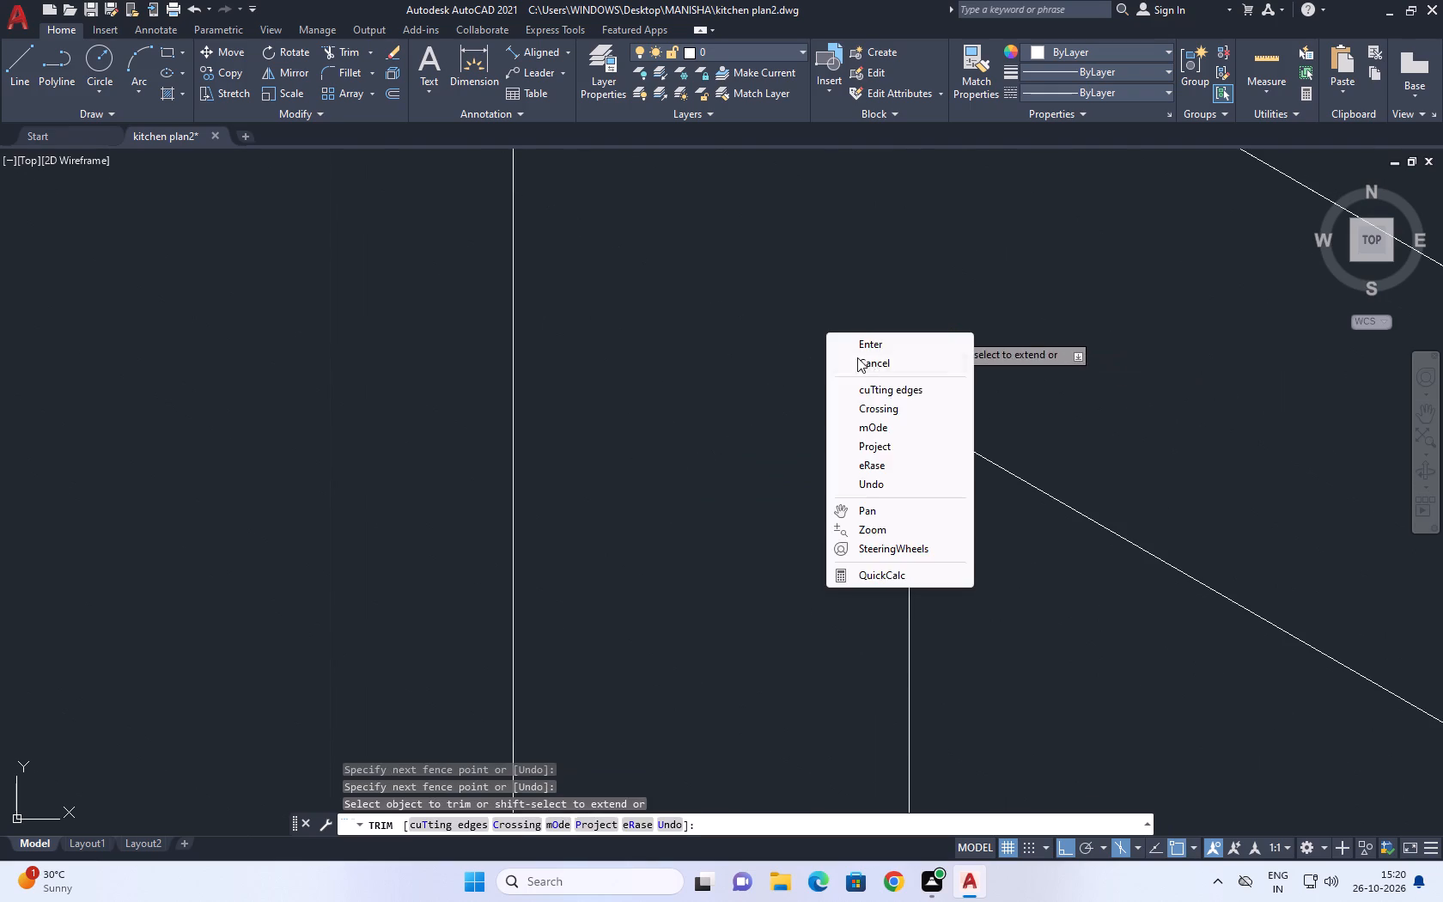
left_click(884, 365)
Move the inner top line of the second section's near door 2 units straight down.
scroll(741, 379, "down", 11)
middle_click_drag(941, 478, 855, 450)
scroll(803, 509, "up", 3)
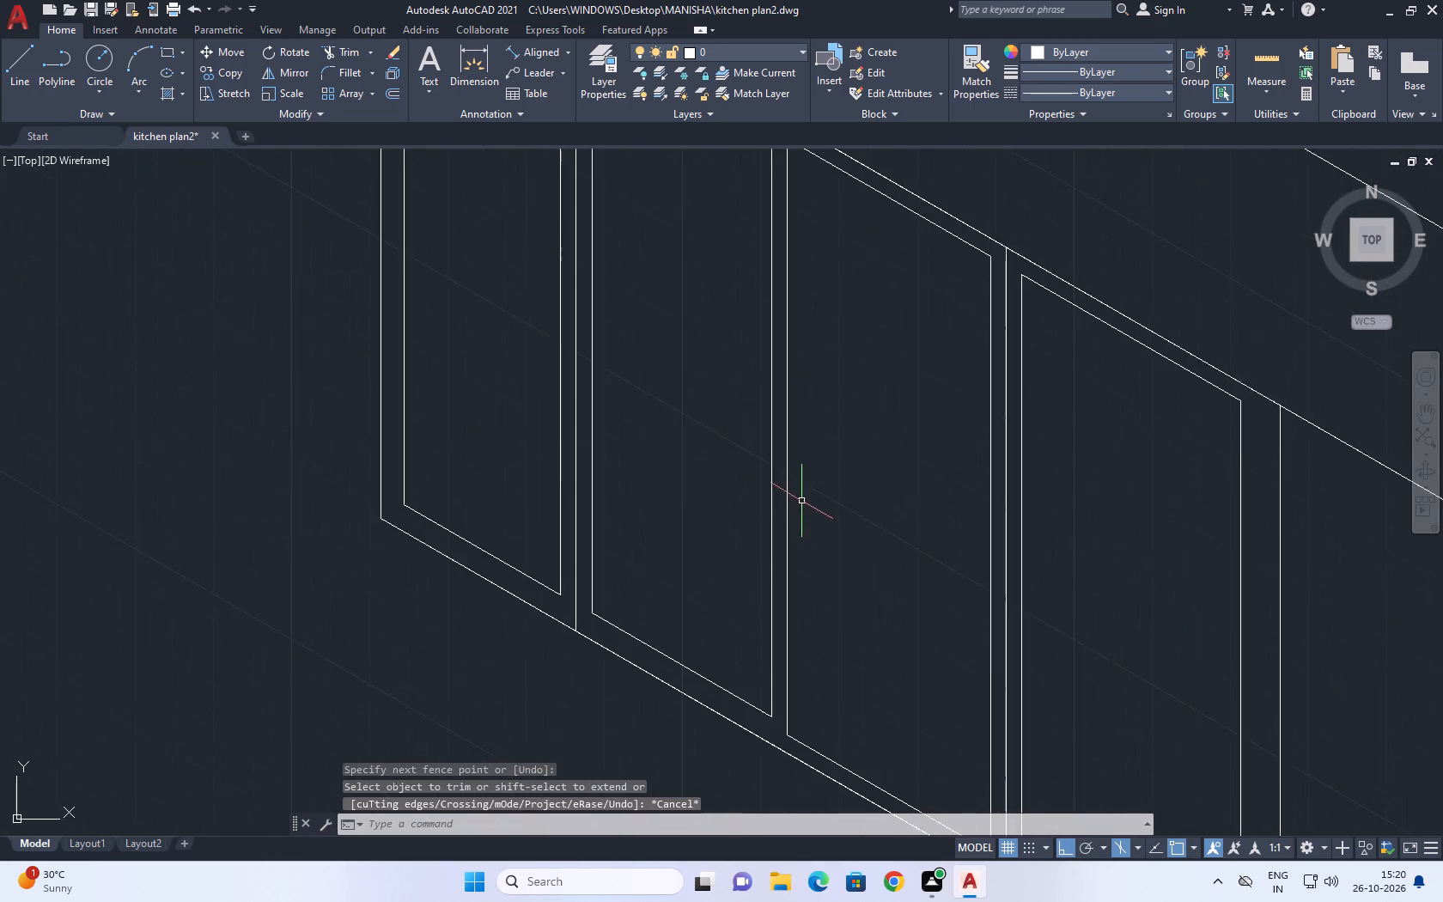
scroll(796, 386, "up", 1)
middle_click_drag(787, 397, 769, 435)
scroll(769, 436, "down", 5)
middle_click_drag(840, 507, 788, 501)
scroll(729, 472, "up", 2)
middle_click_drag(820, 459, 622, 533)
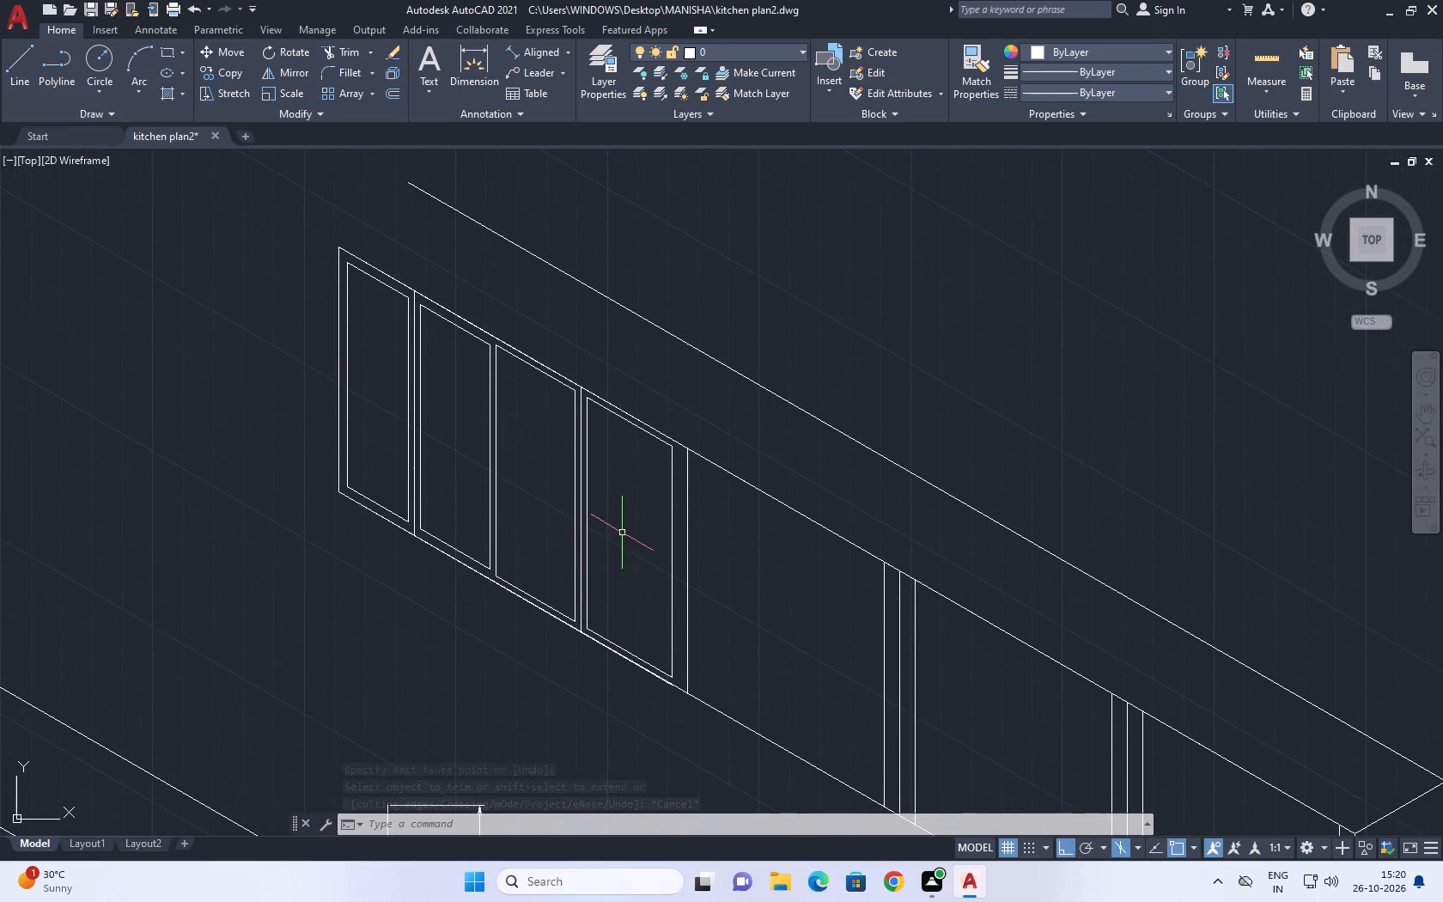
scroll(619, 403, "up", 2)
middle_click_drag(594, 444, 630, 387)
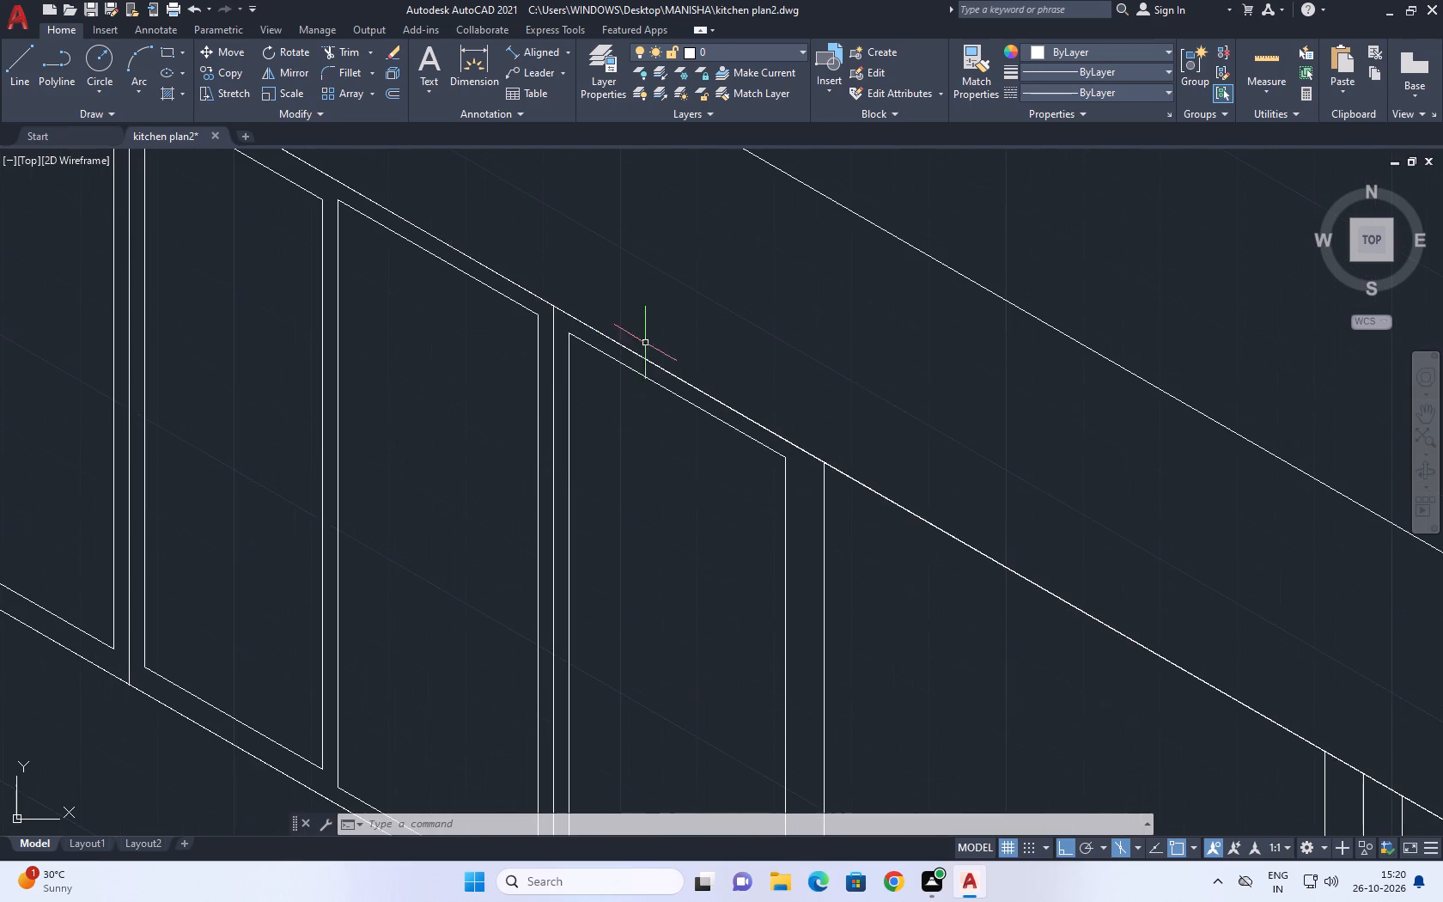
left_click(655, 381)
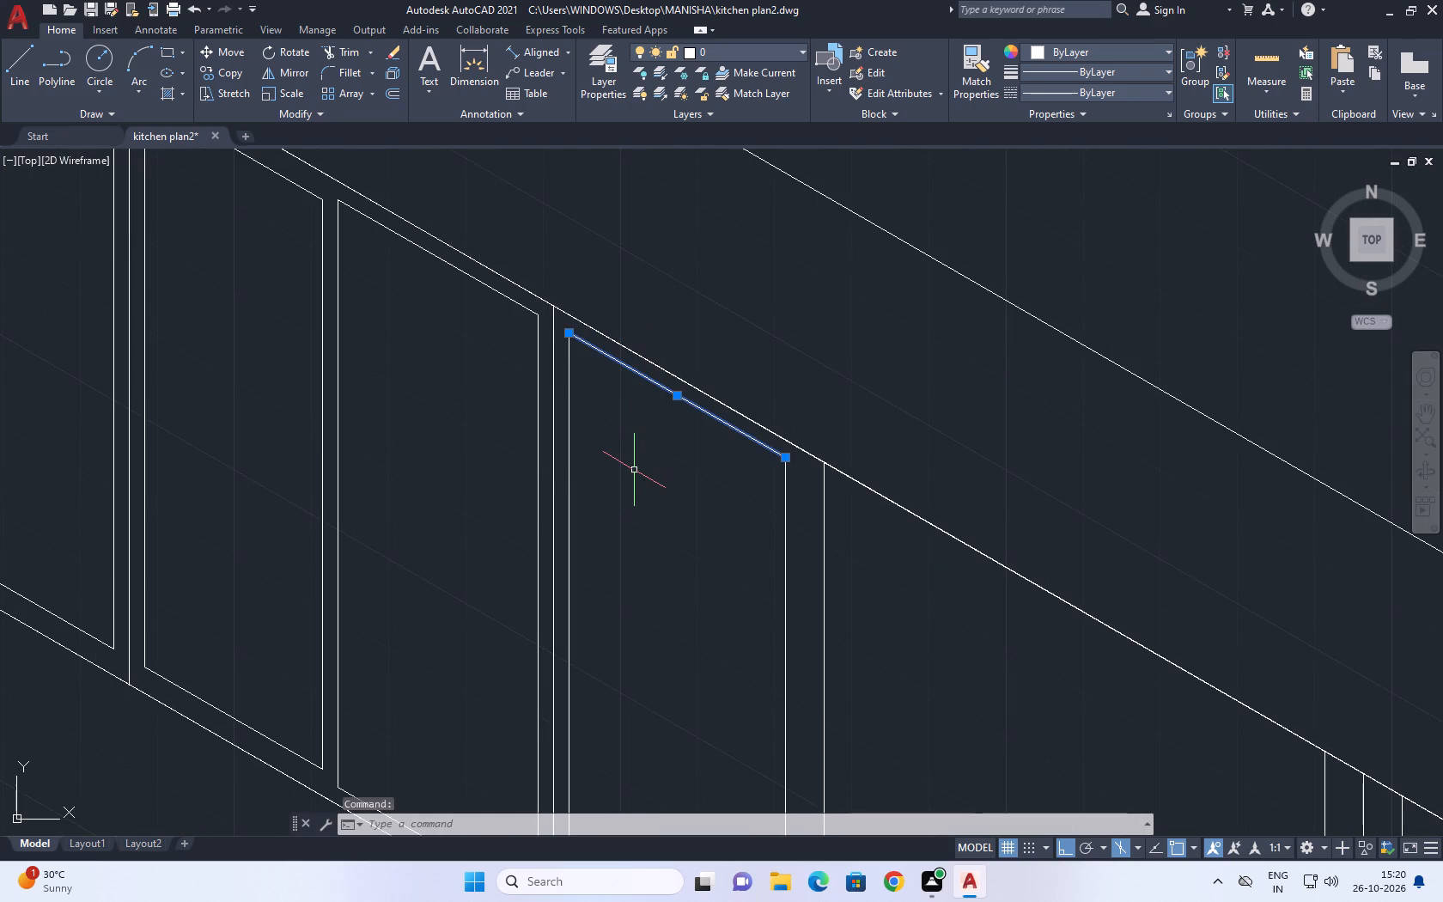
key("m")
key("space")
left_click(683, 396)
type("2")
key("space")
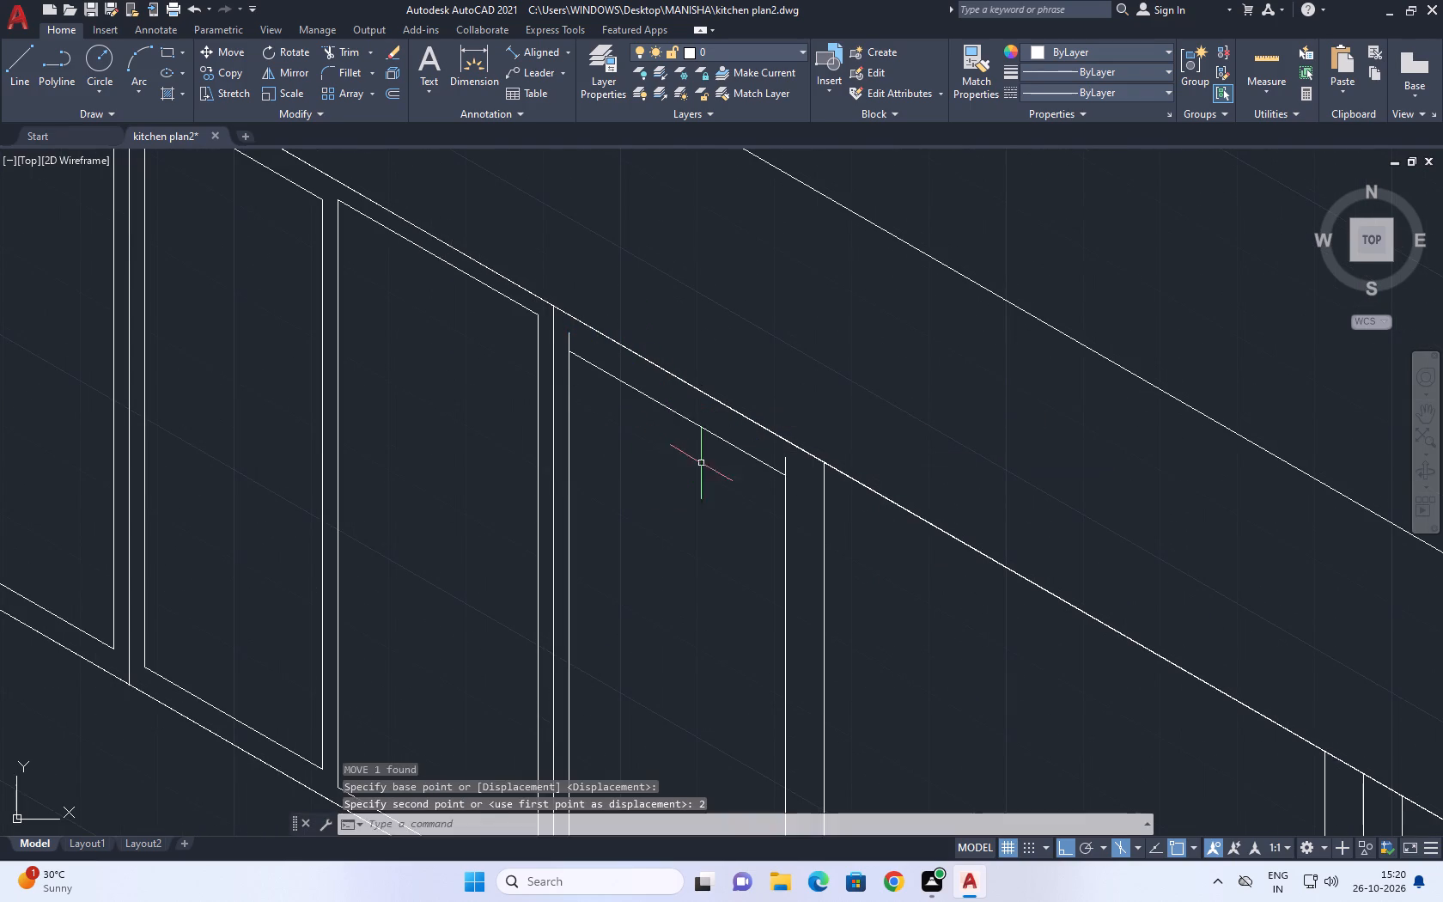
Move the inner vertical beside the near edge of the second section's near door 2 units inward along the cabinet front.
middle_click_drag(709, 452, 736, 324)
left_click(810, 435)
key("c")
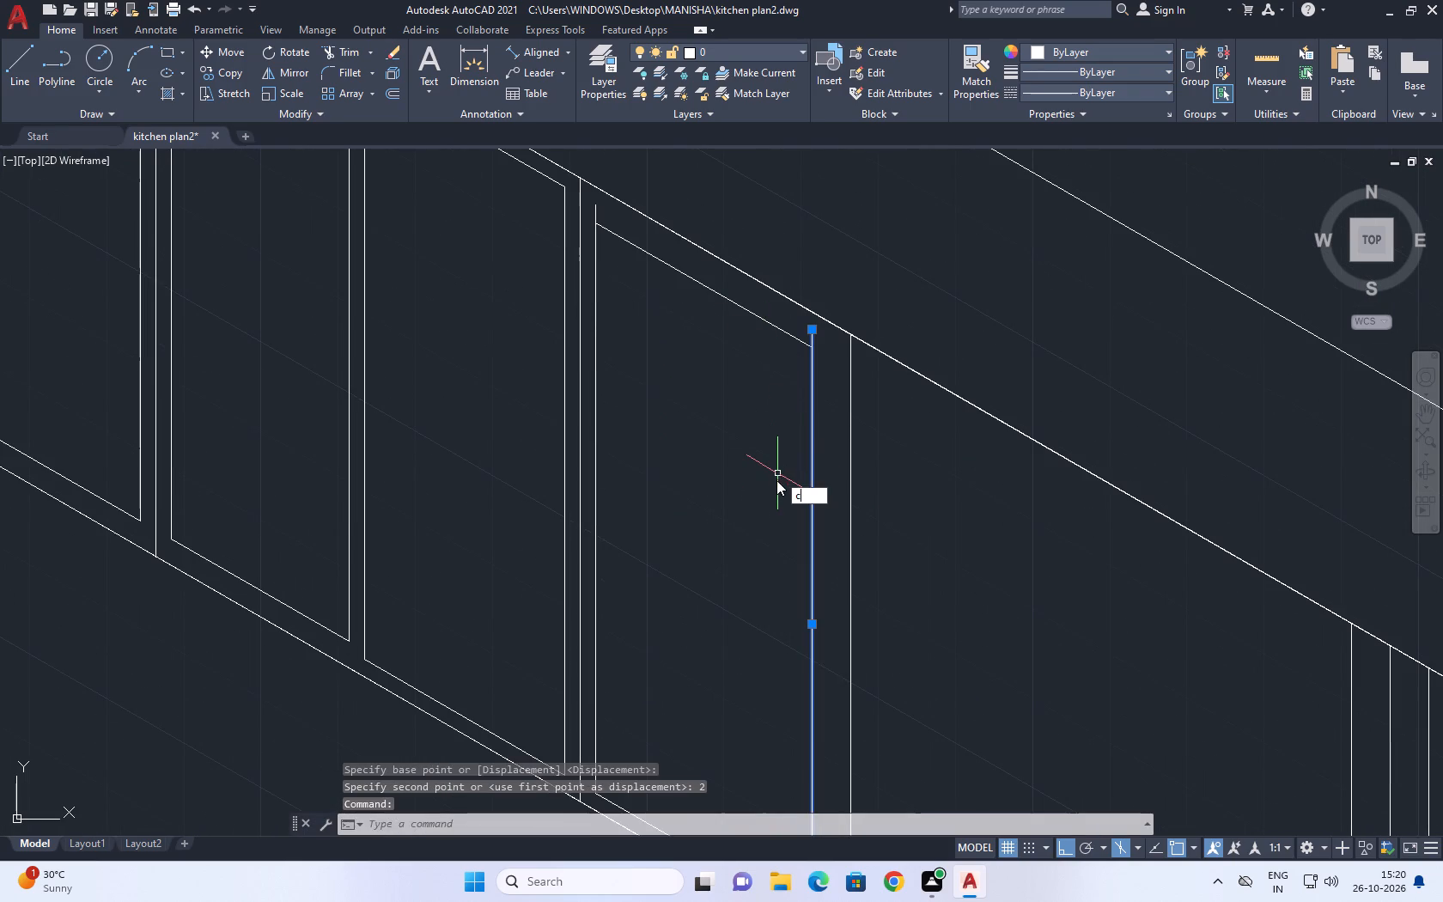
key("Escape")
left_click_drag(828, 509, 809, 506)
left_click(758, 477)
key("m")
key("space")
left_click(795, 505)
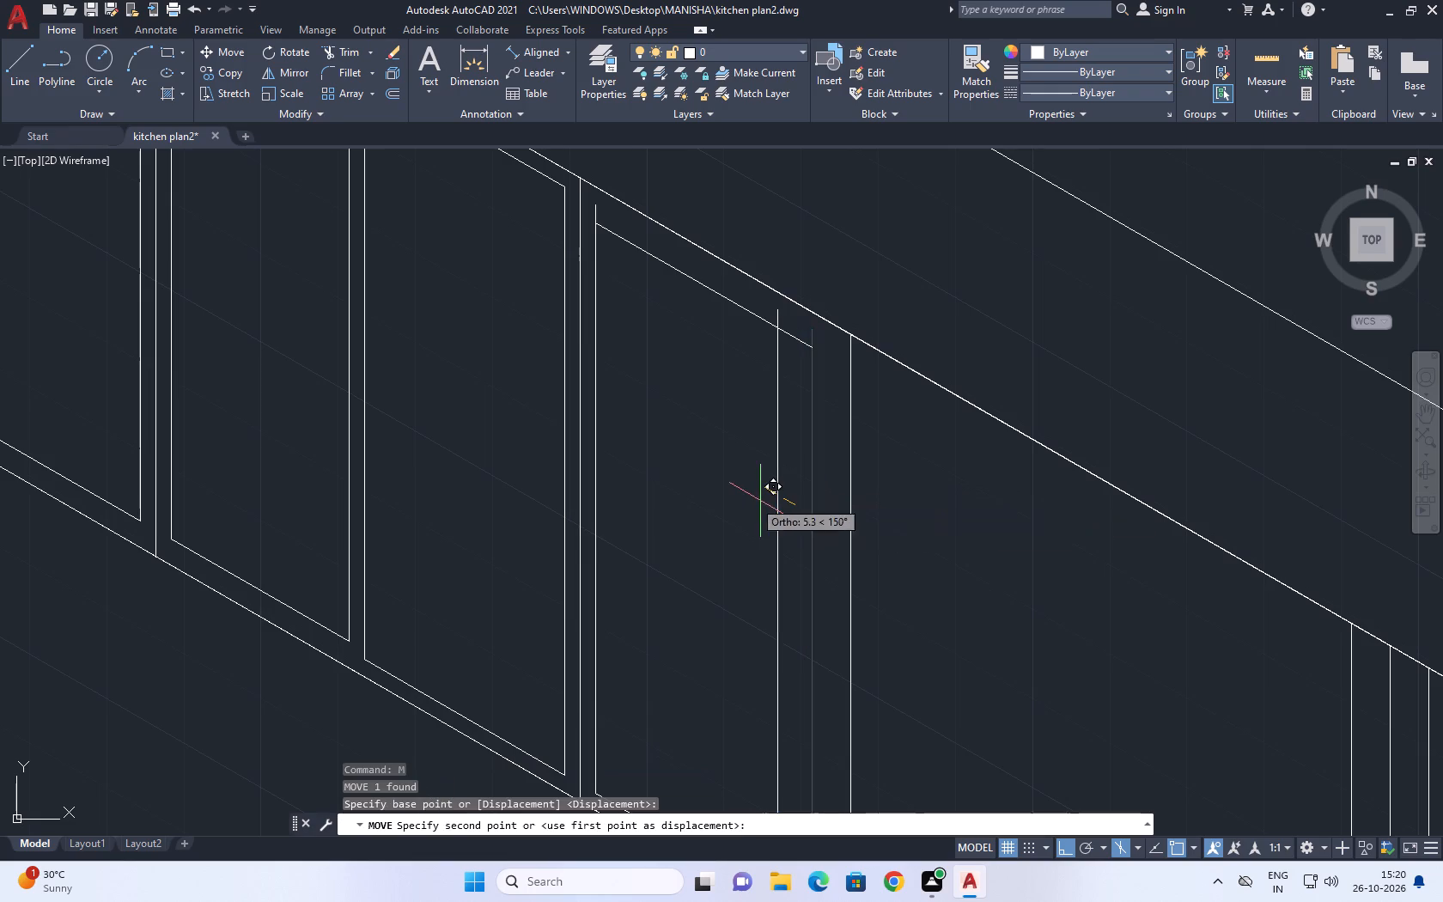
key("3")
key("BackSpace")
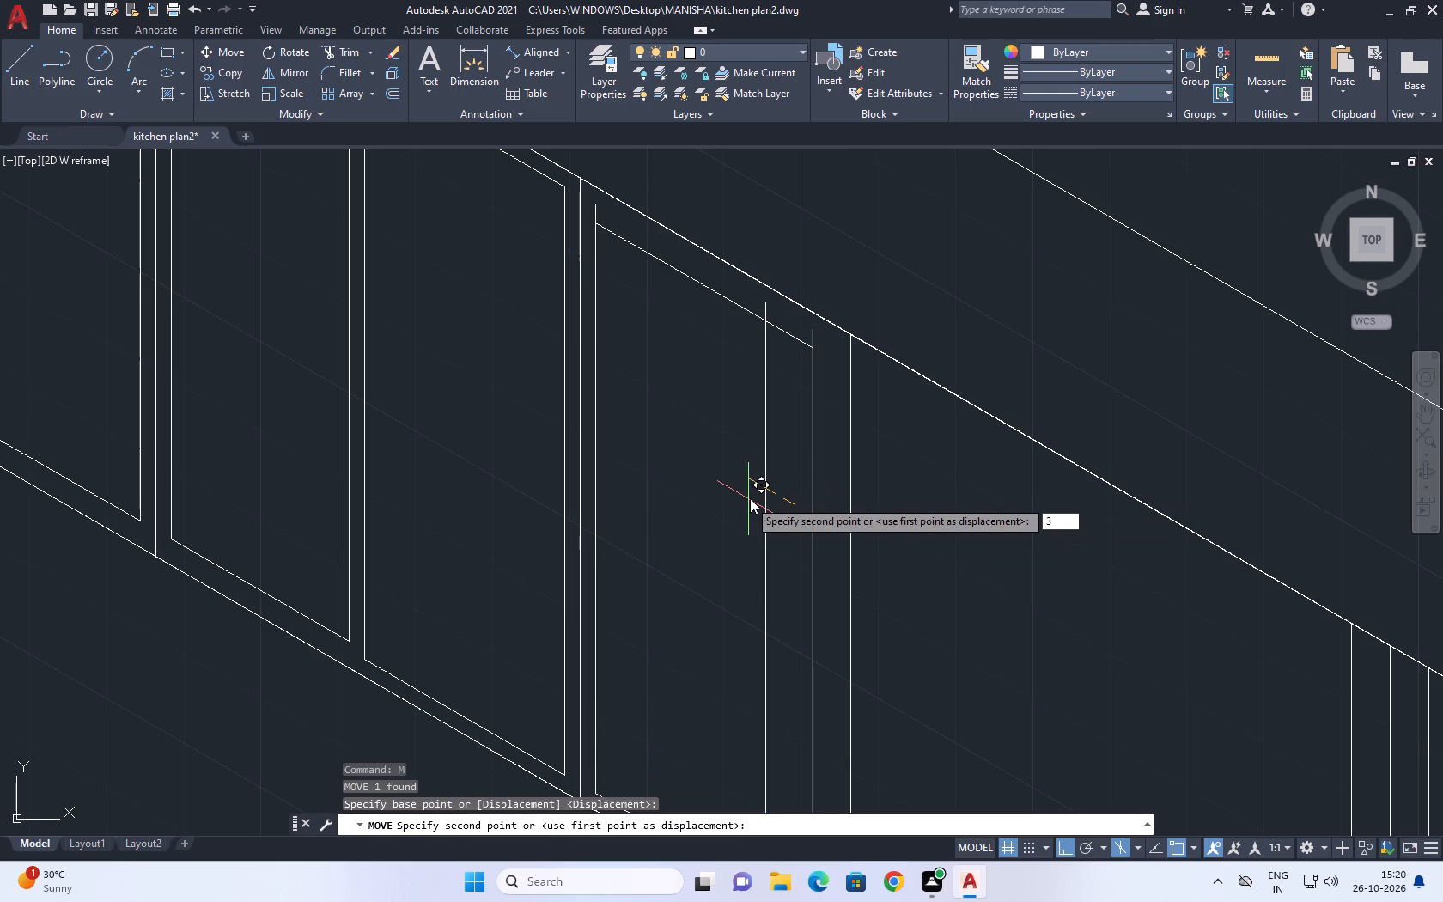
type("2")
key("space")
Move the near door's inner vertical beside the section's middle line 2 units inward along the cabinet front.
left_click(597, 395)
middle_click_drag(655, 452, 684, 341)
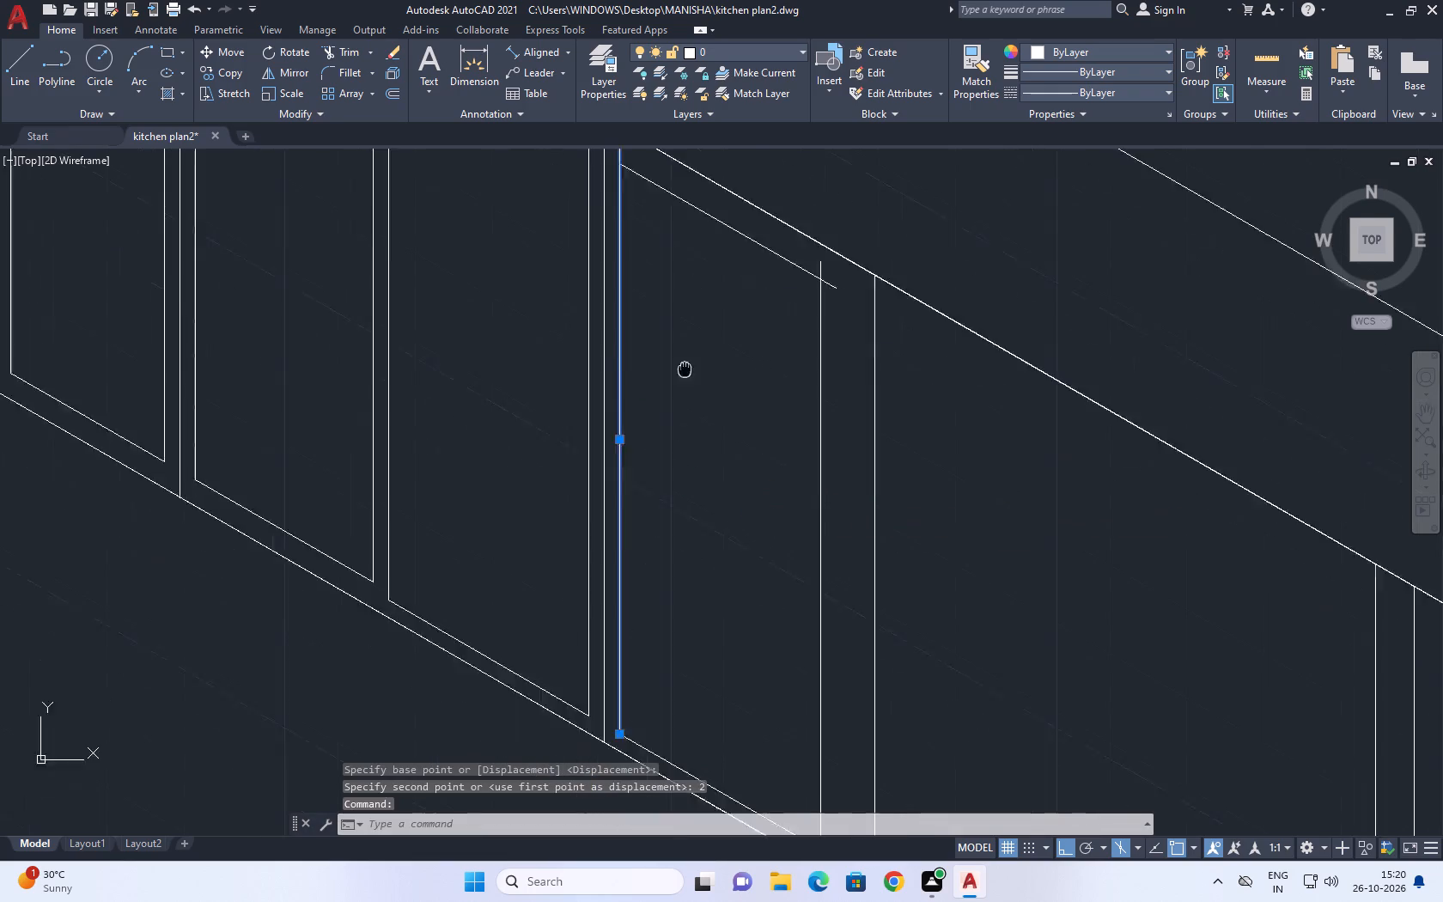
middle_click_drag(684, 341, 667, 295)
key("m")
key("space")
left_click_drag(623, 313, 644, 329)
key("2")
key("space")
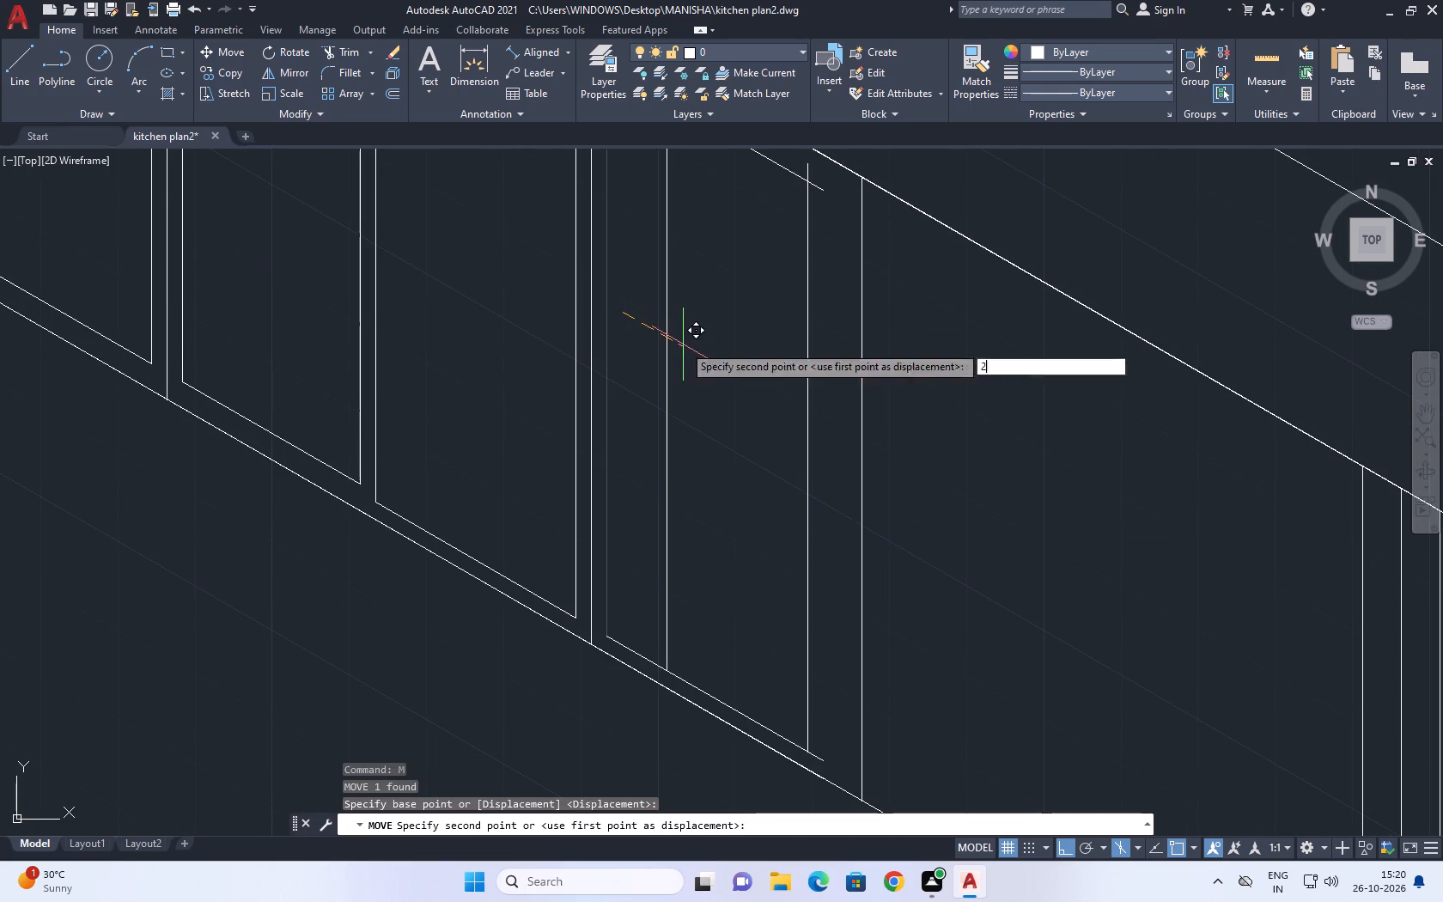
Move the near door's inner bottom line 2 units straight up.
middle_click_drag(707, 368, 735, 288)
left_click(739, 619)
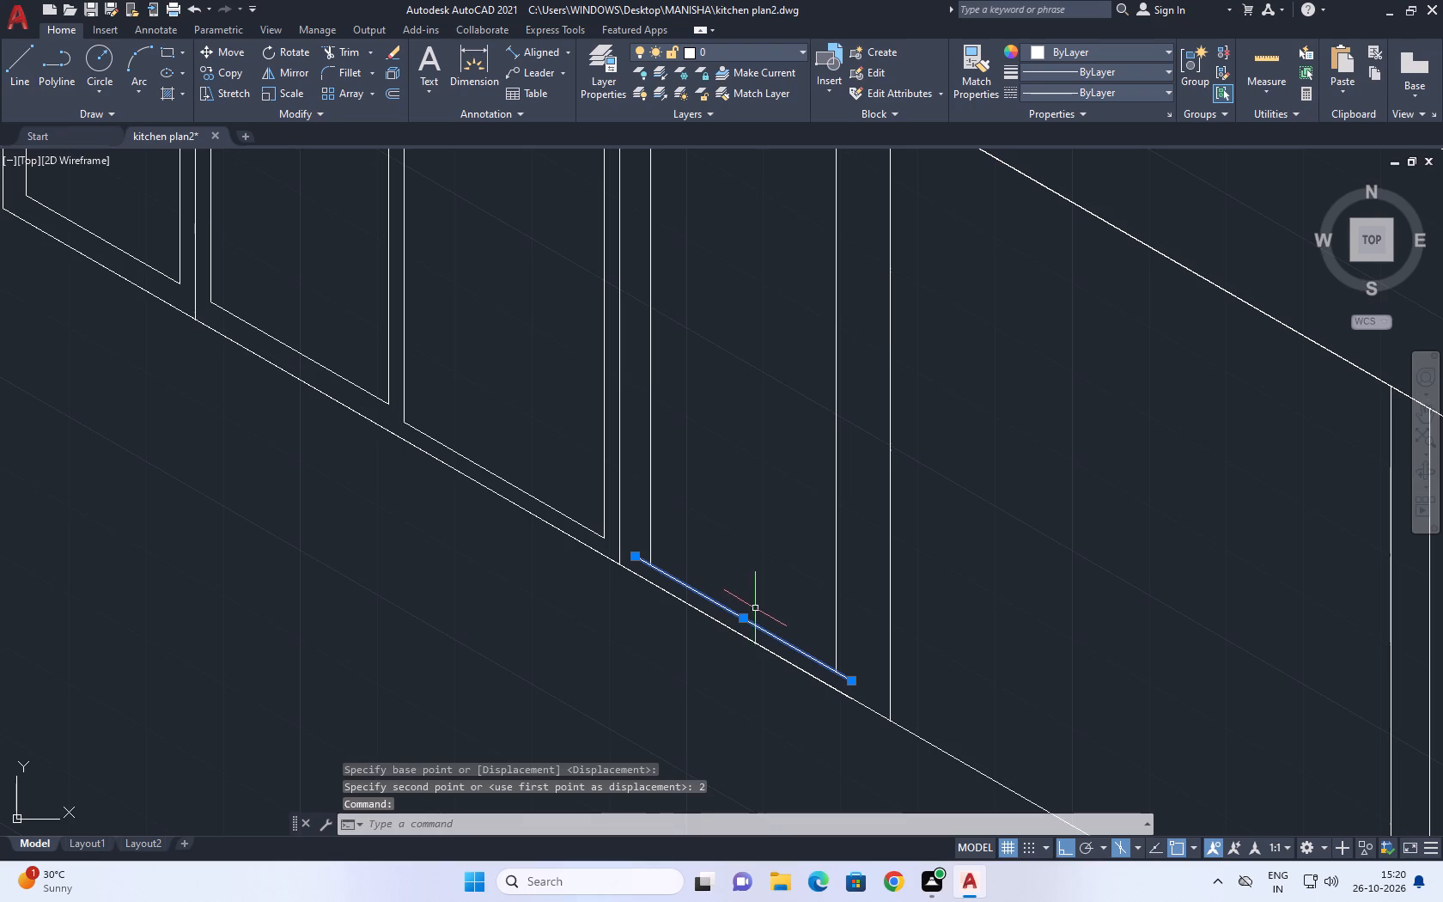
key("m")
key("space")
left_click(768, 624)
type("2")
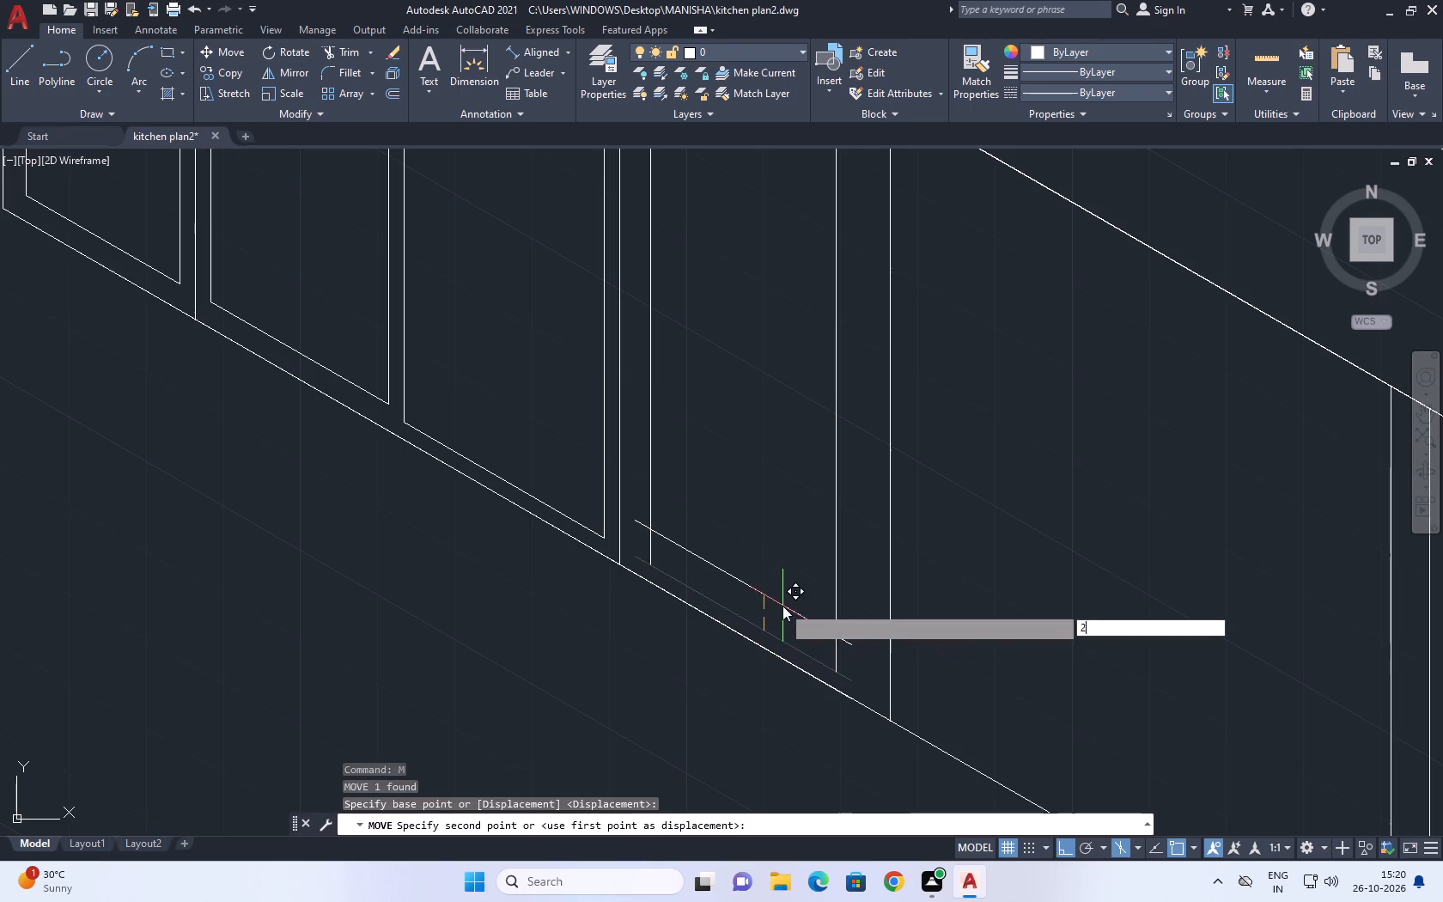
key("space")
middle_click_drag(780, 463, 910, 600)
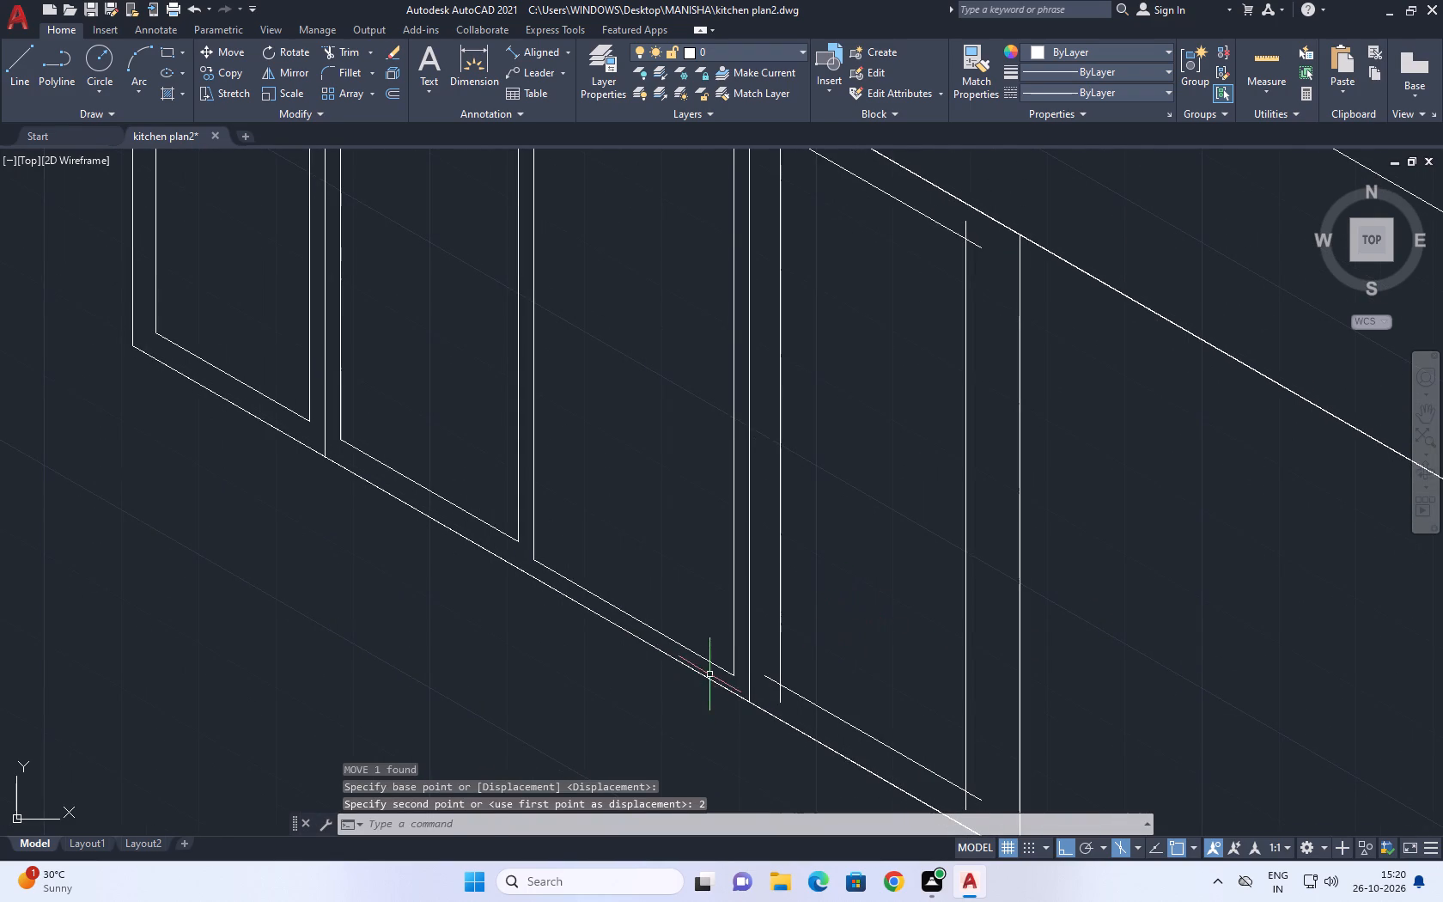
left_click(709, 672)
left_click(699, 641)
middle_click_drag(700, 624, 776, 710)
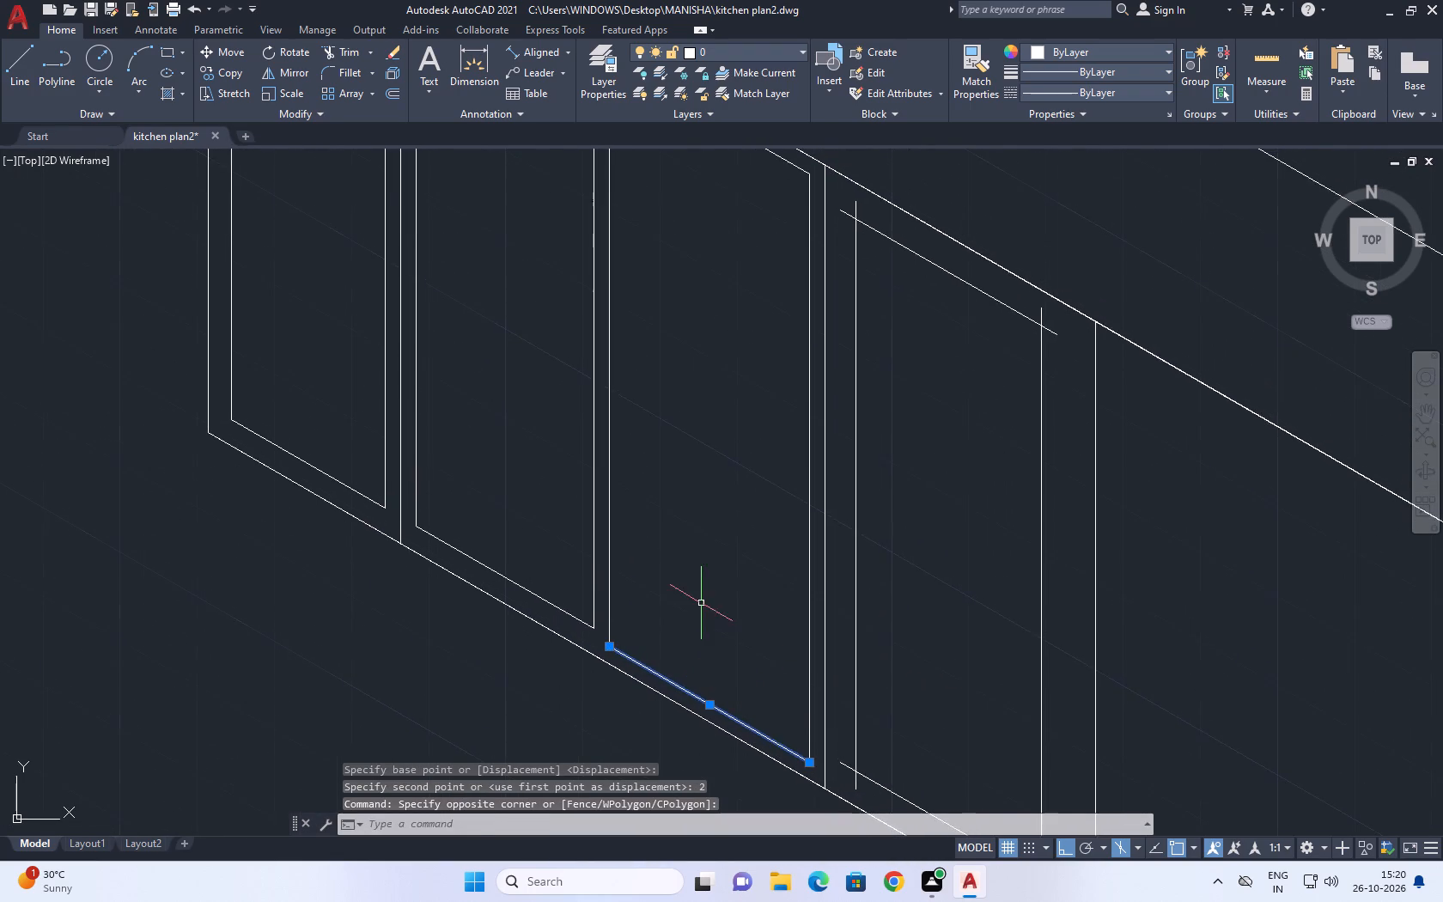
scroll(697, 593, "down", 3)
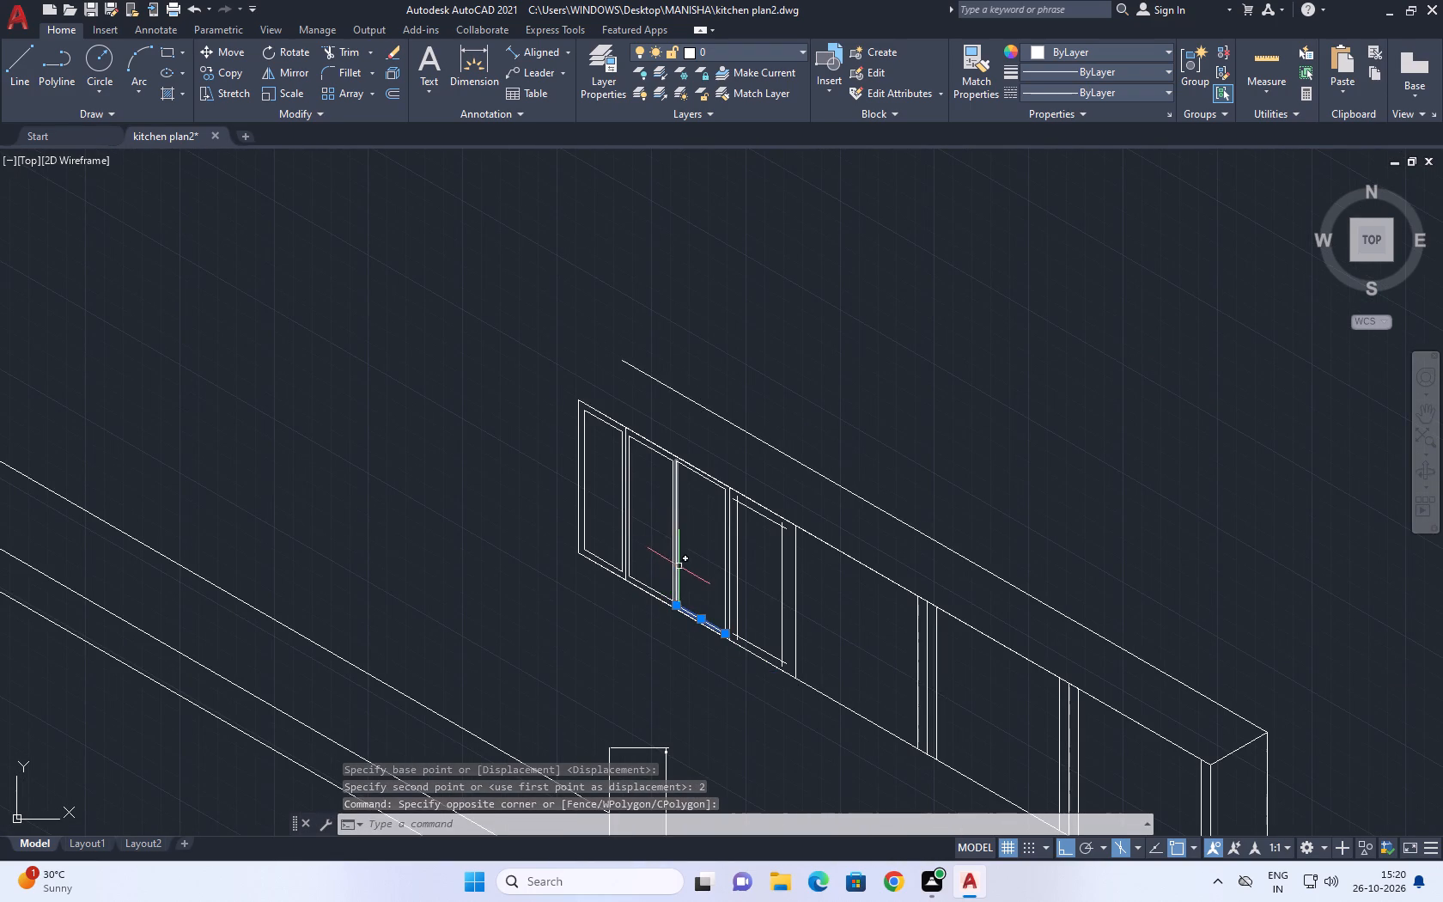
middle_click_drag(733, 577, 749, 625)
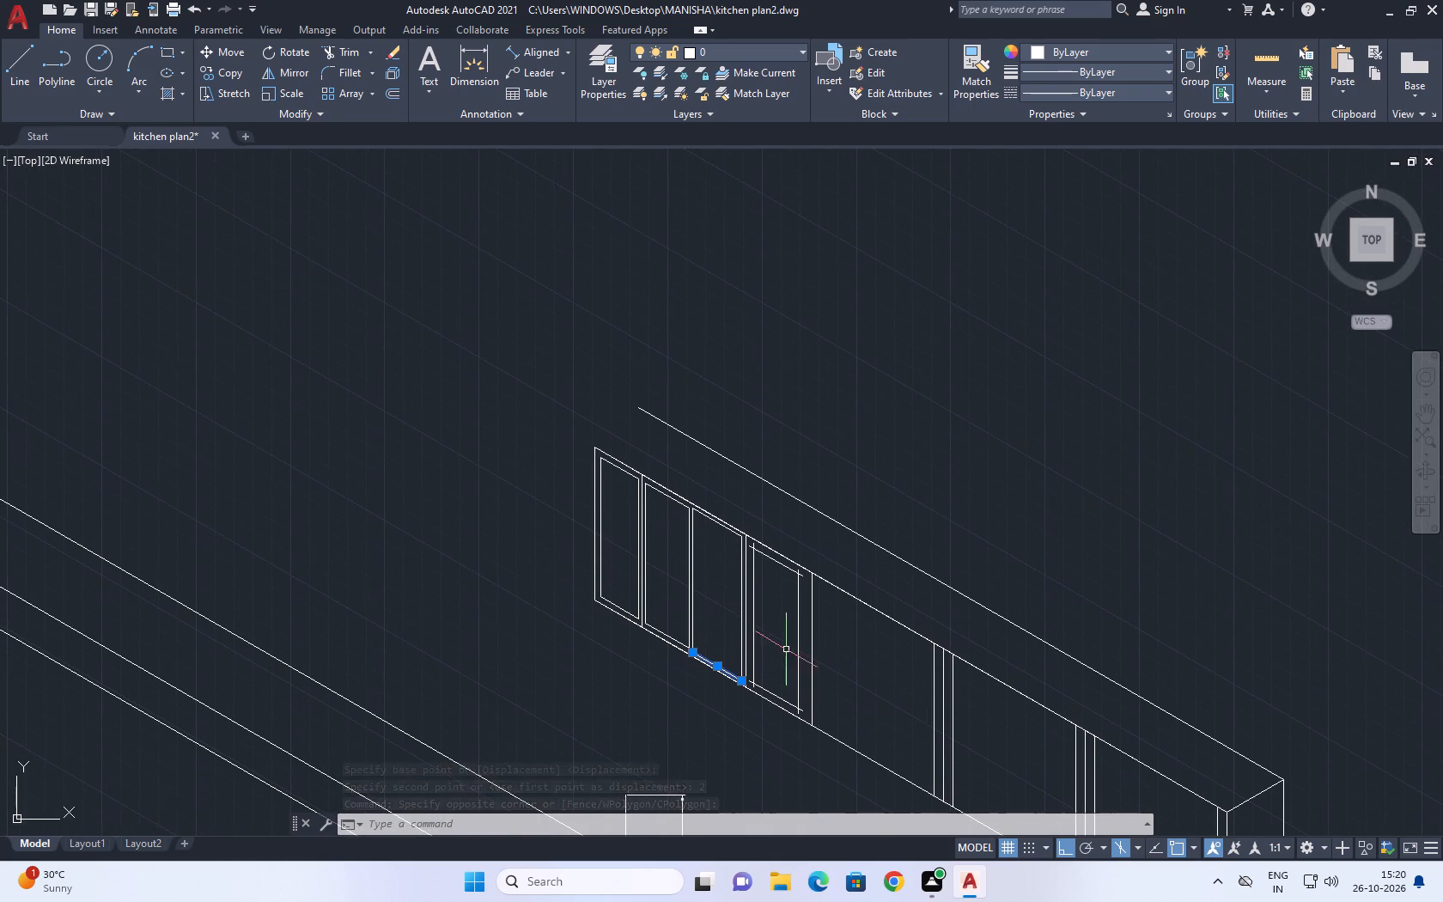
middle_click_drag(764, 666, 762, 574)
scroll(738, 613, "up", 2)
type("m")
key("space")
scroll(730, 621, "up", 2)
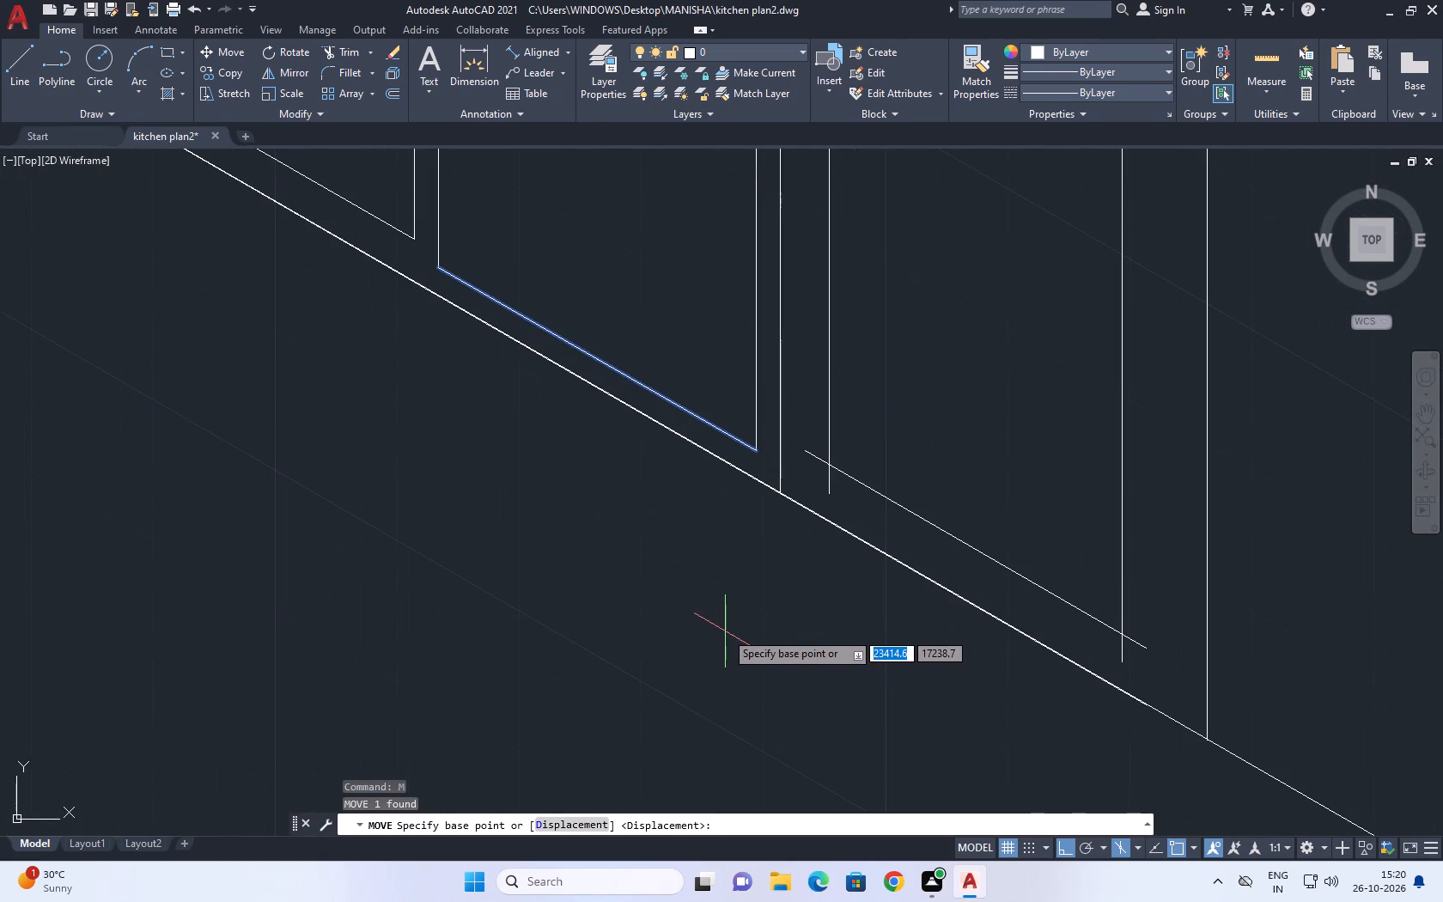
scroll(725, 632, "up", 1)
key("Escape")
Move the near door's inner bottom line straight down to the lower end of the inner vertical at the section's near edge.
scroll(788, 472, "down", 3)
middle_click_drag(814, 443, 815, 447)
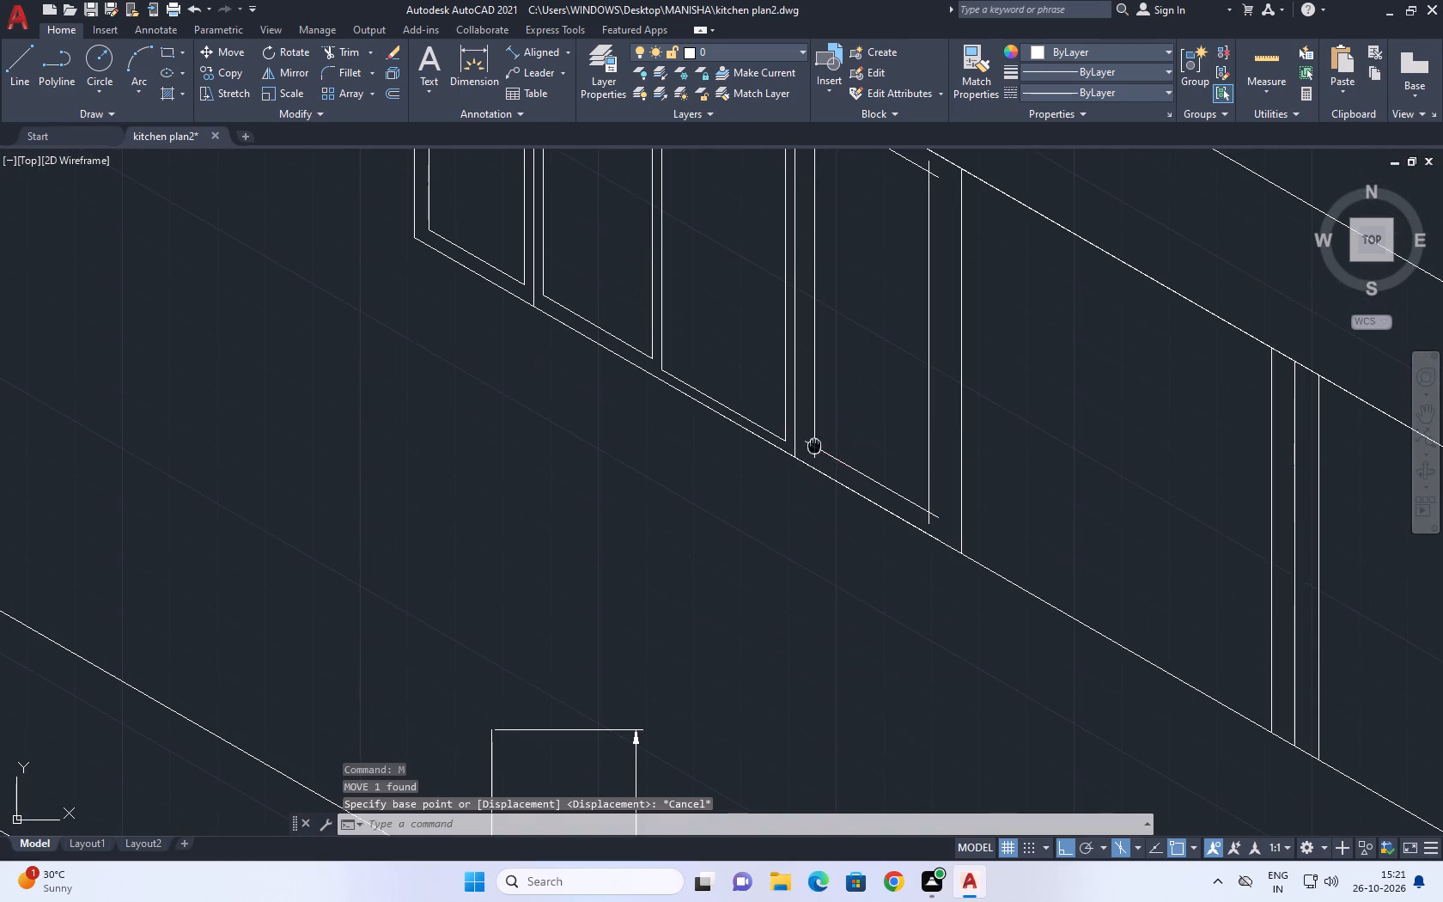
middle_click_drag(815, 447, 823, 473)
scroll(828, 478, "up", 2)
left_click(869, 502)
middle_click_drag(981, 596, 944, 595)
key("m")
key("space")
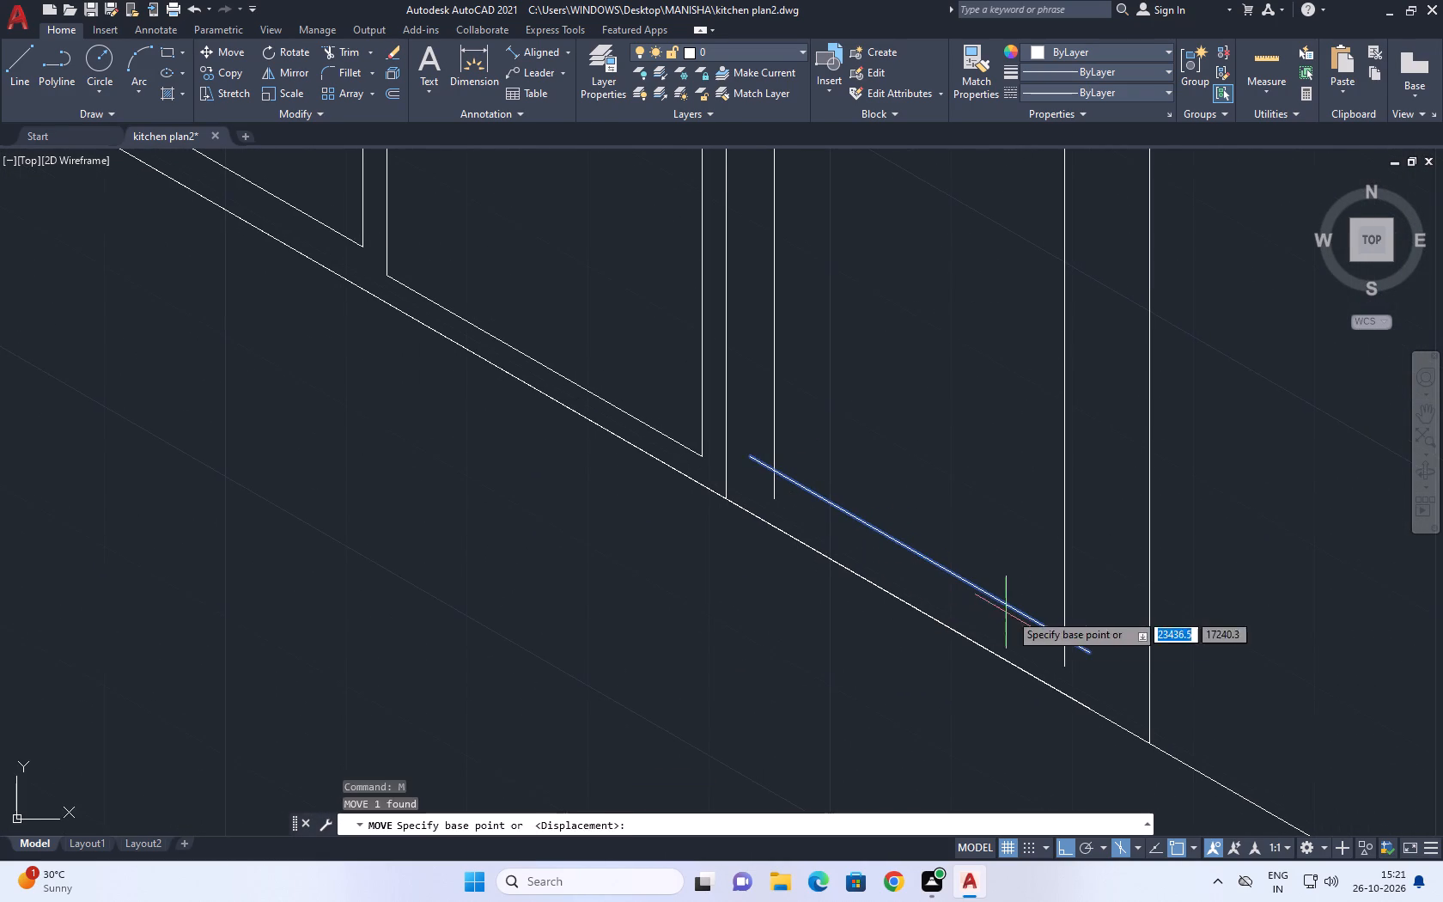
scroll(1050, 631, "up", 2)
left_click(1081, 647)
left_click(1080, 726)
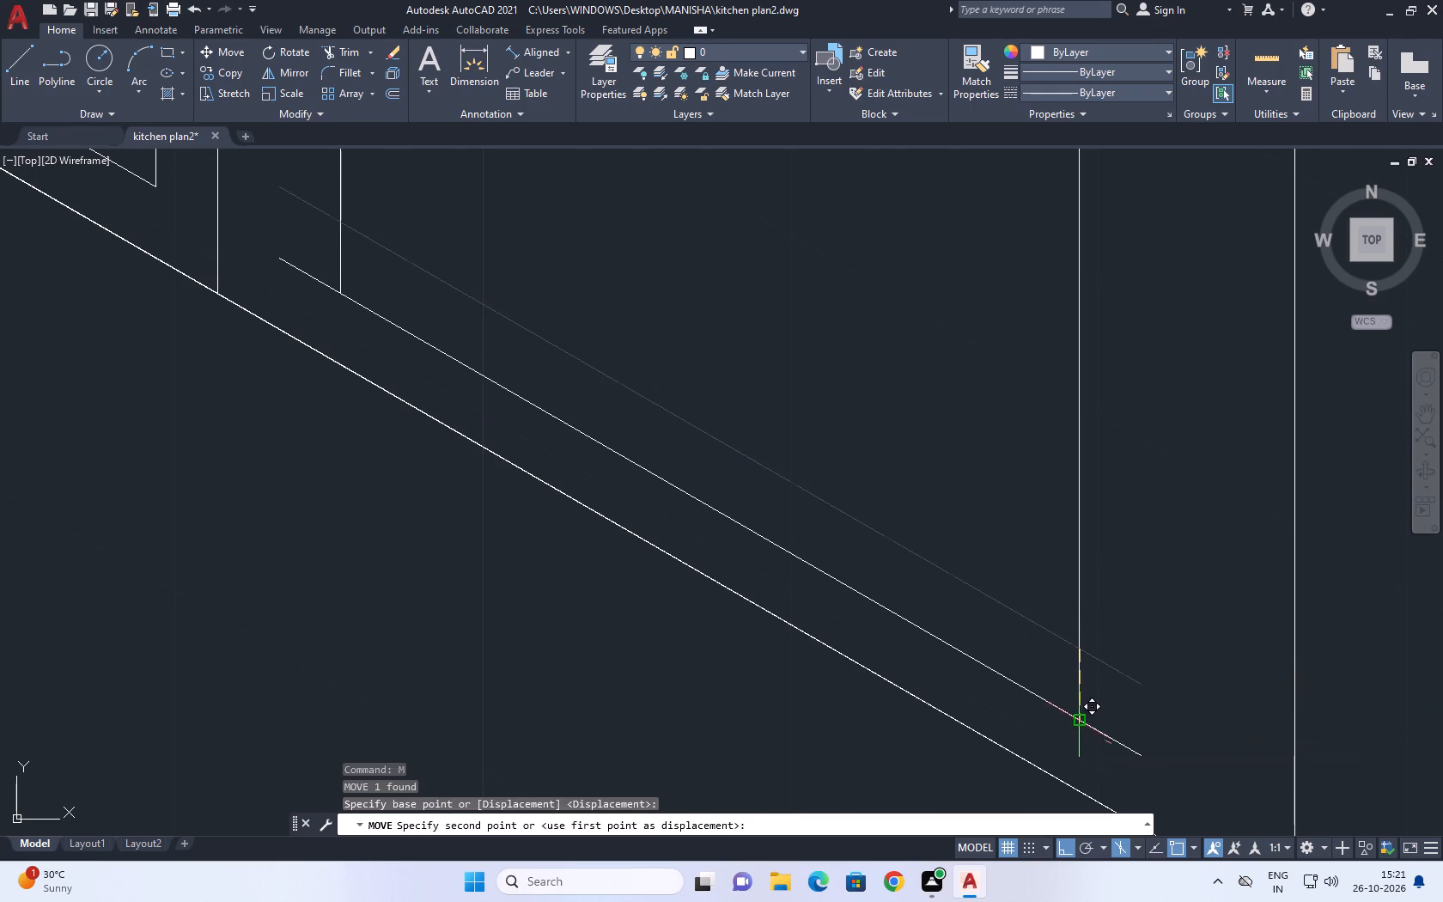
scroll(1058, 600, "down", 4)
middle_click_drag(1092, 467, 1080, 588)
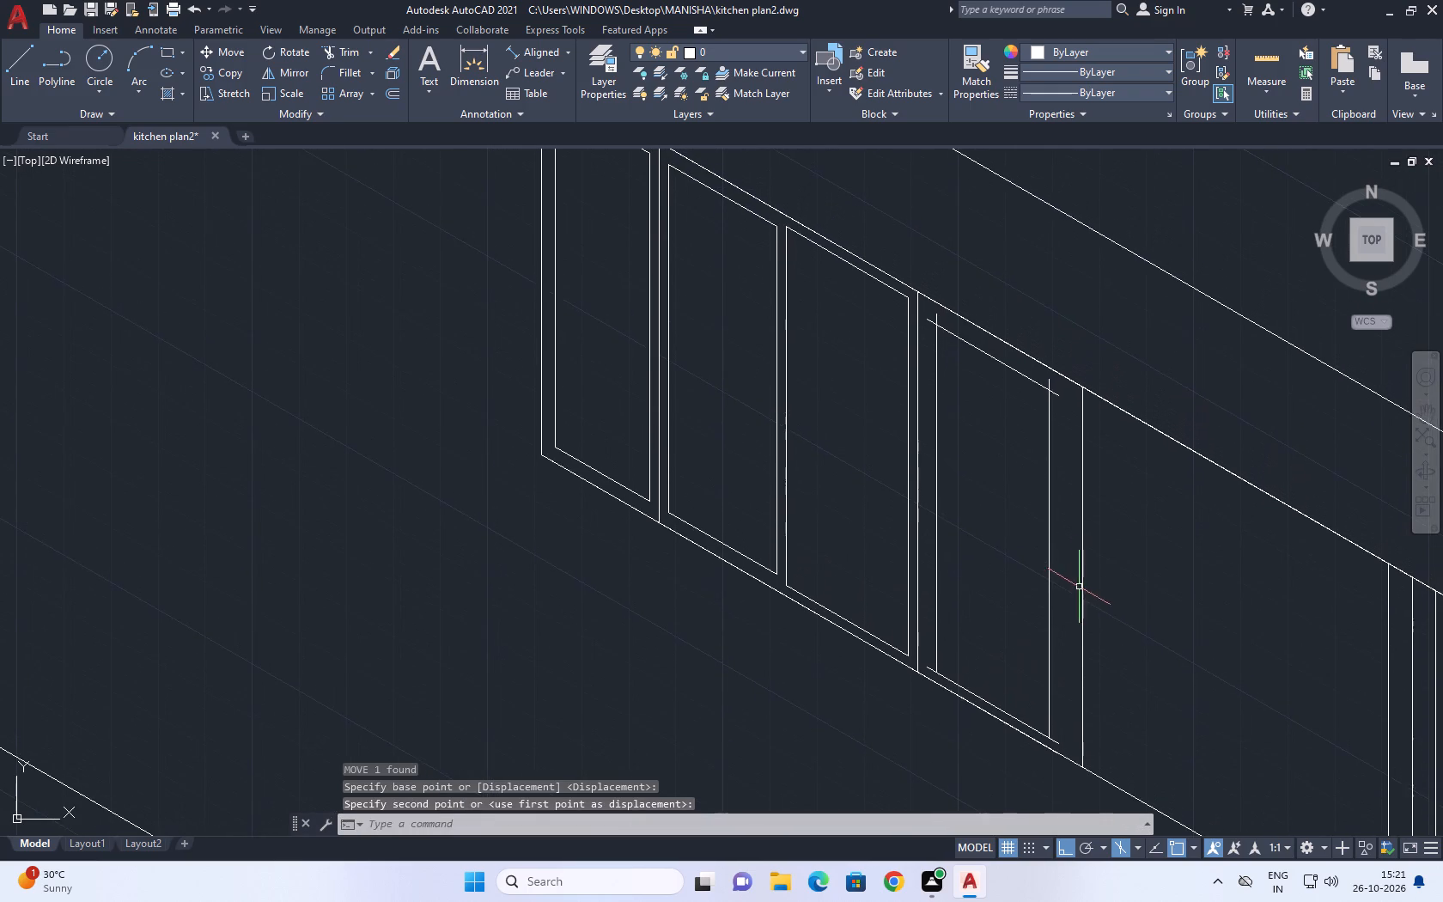
Undo the inner line moves on the second section's near door, including the 2-unit move of its inner top line.
key("ctrl+z")
key("ctrl+z")
key("ctrl+z")
key("ctrl+z")
key("ctrl+z")
key("ctrl+z")
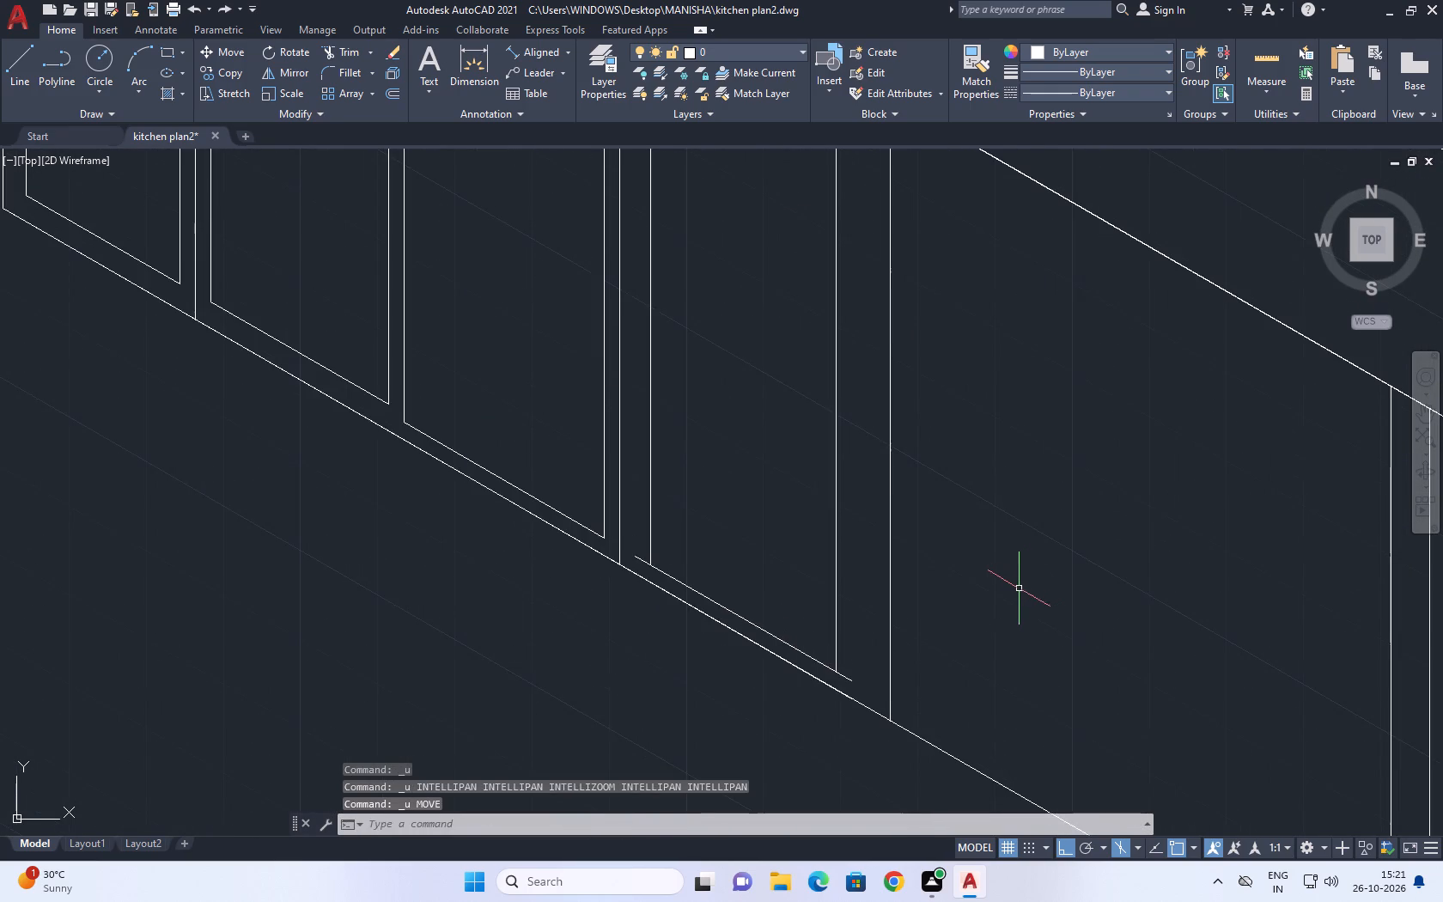
key("ctrl+z")
key("ctrl+z")
key("ctrl+z")
key("ctrl+z")
key("ctrl+z")
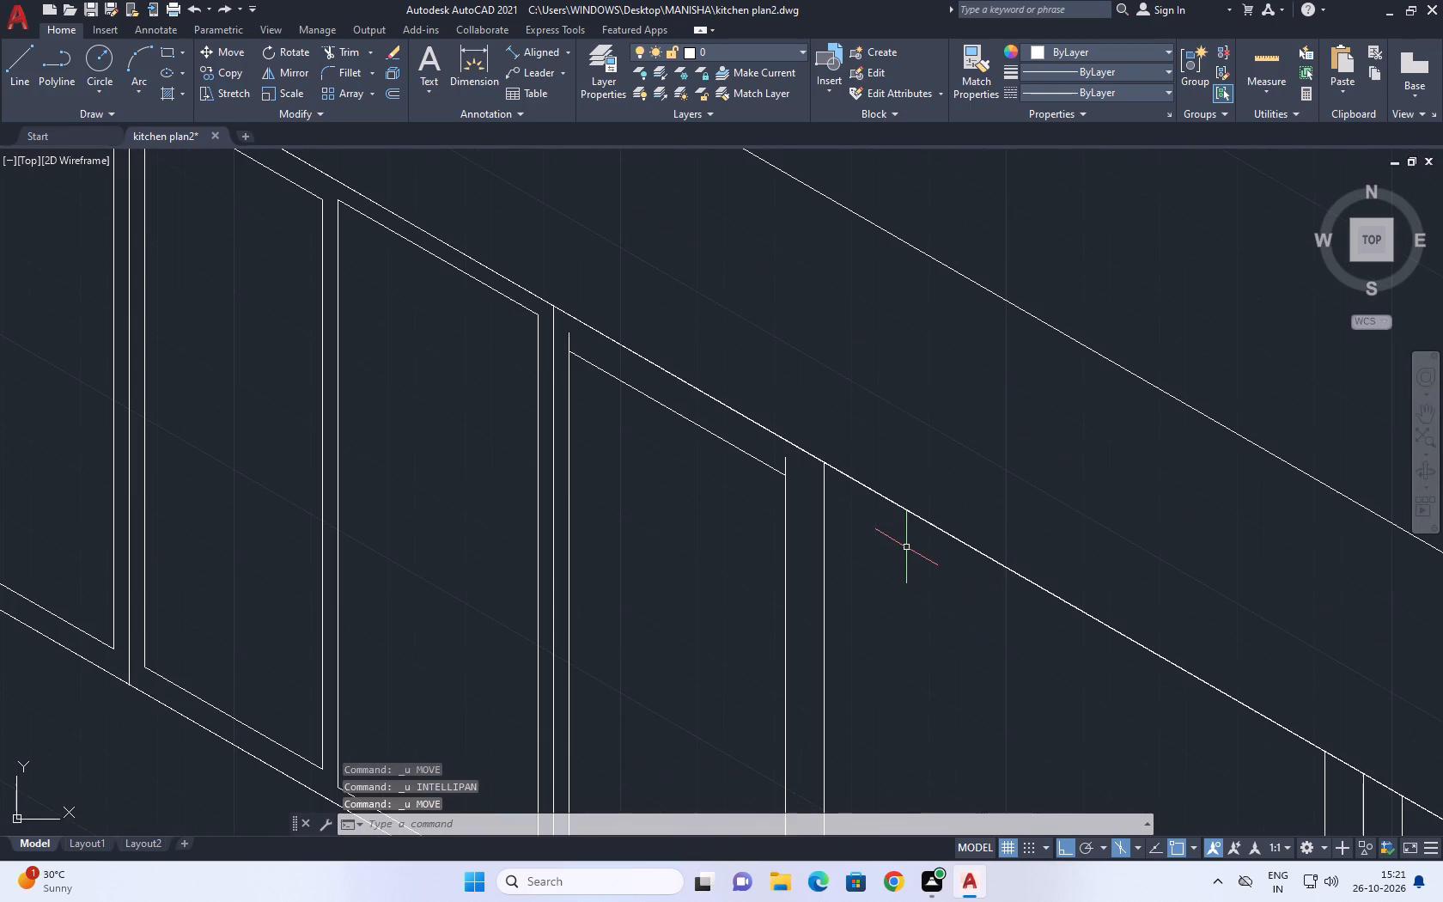
key("ctrl+z")
scroll(716, 367, "down", 2)
middle_click_drag(679, 387, 757, 447)
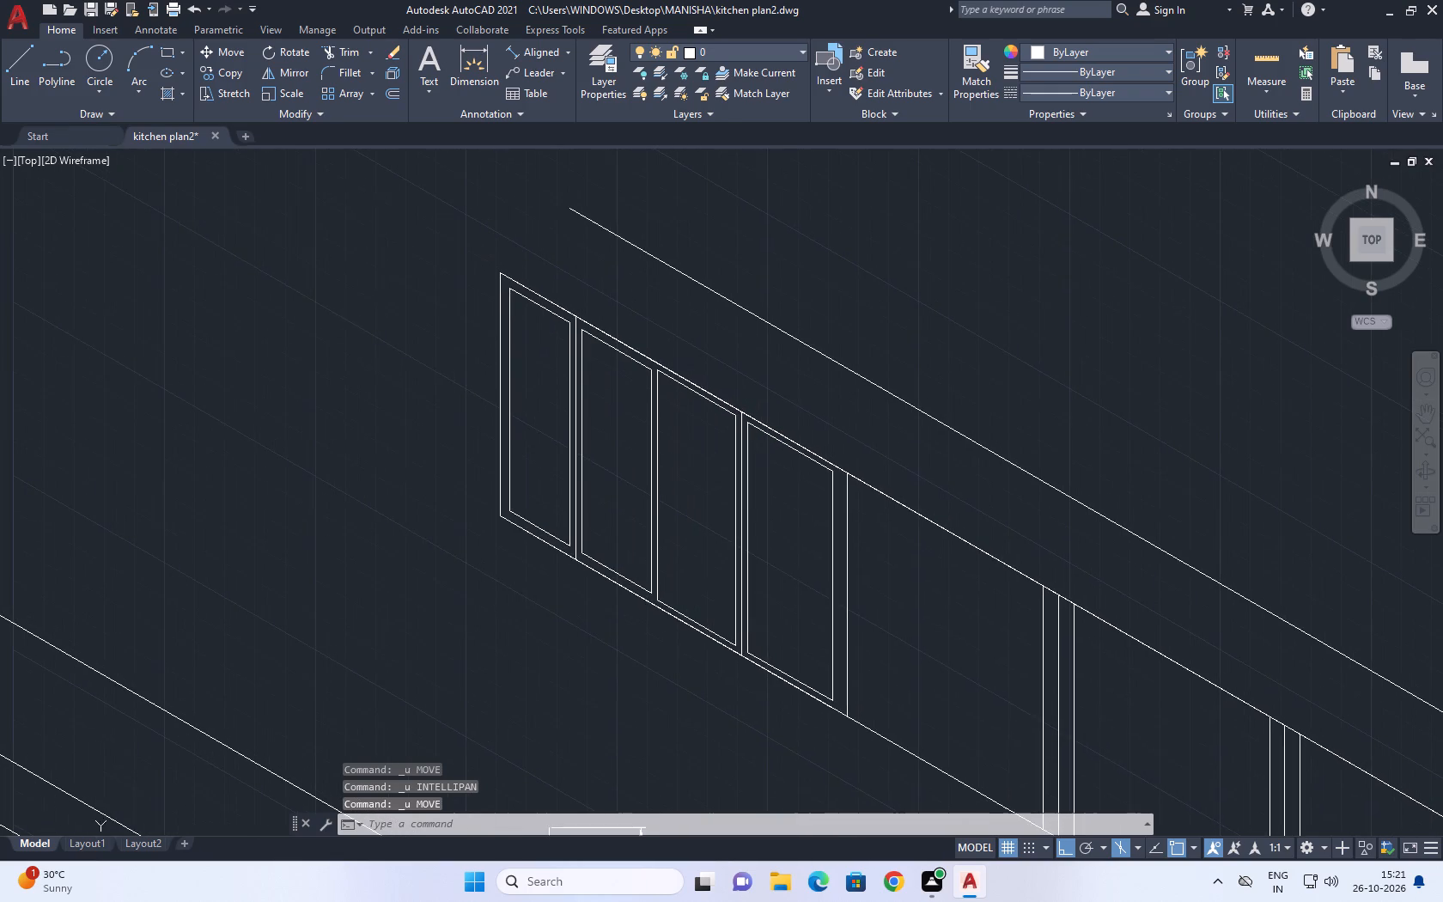
Draw a line 35 units up from the foot of the second section's middle line, then across to both doors' outermost inner verticals.
key("l")
key("space")
middle_click_drag(737, 485, 790, 394)
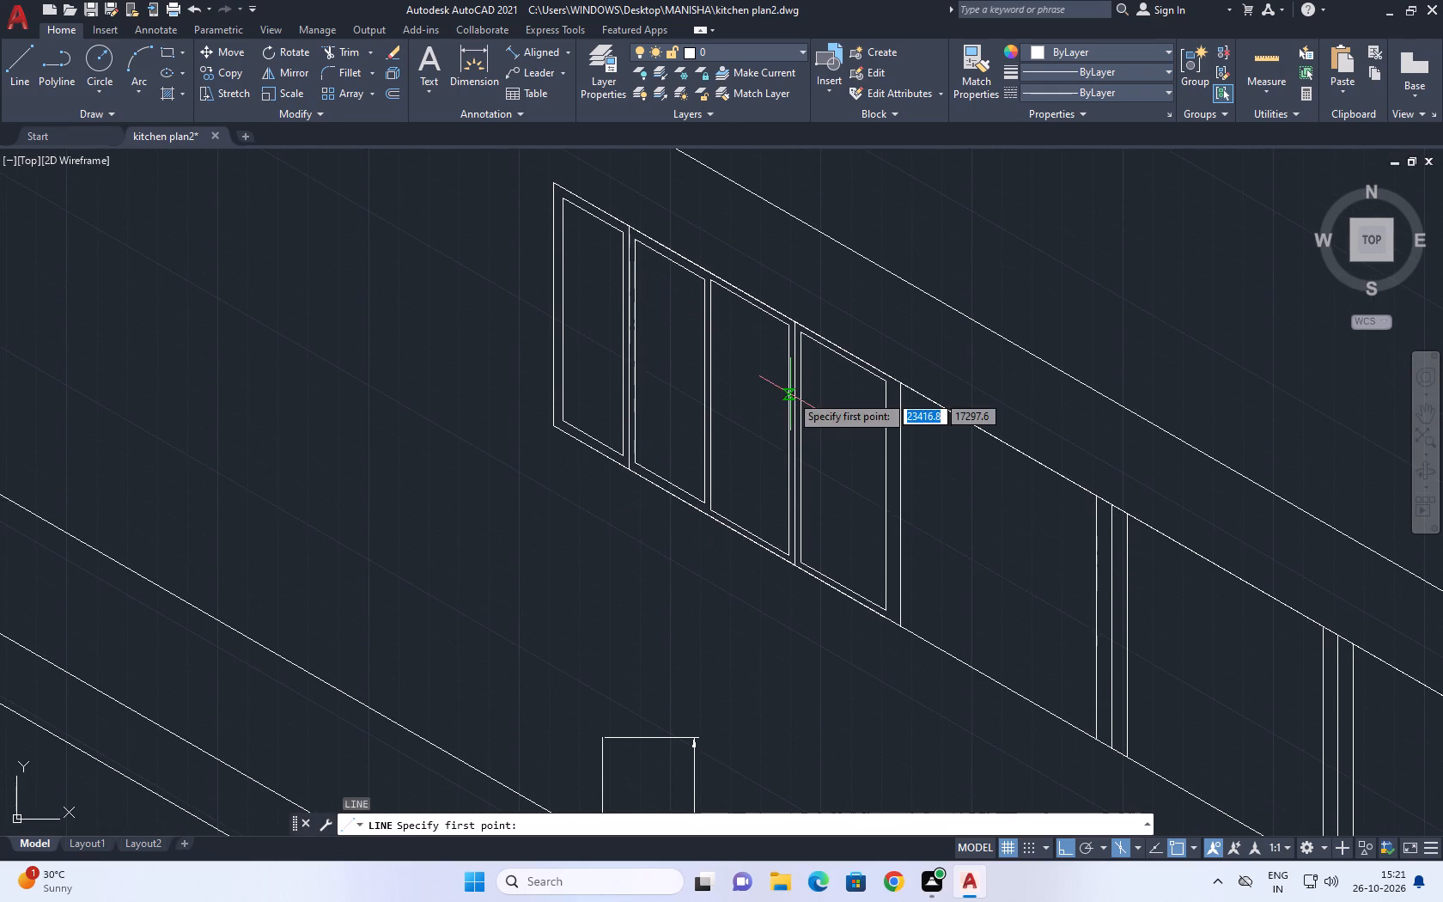
scroll(798, 562, "up", 1)
middle_click_drag(795, 565, 796, 566)
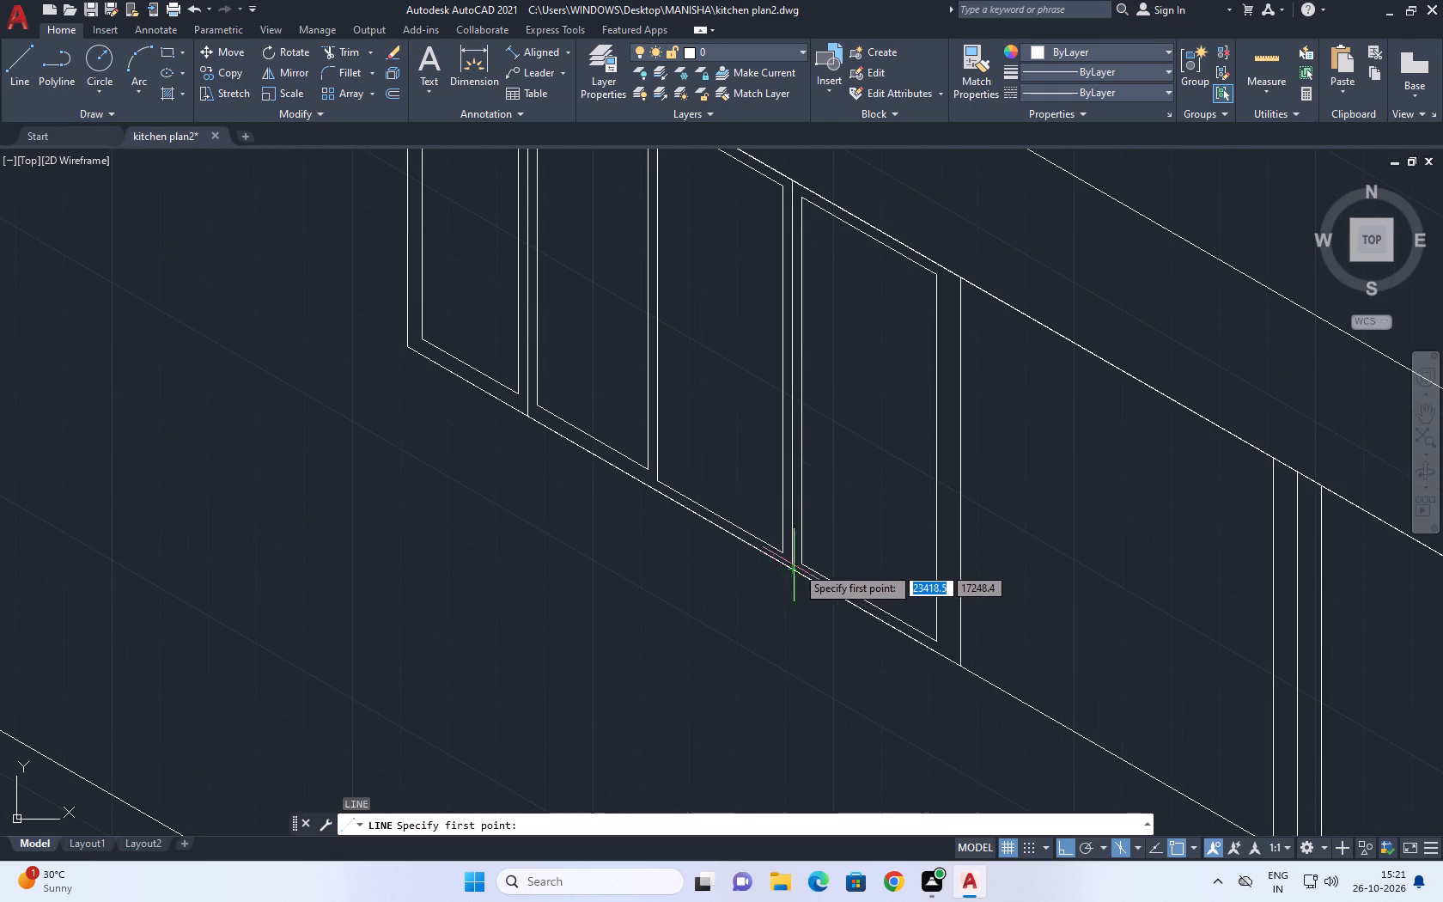
middle_click_drag(796, 566, 808, 632)
scroll(807, 637, "up", 1)
left_click(808, 636)
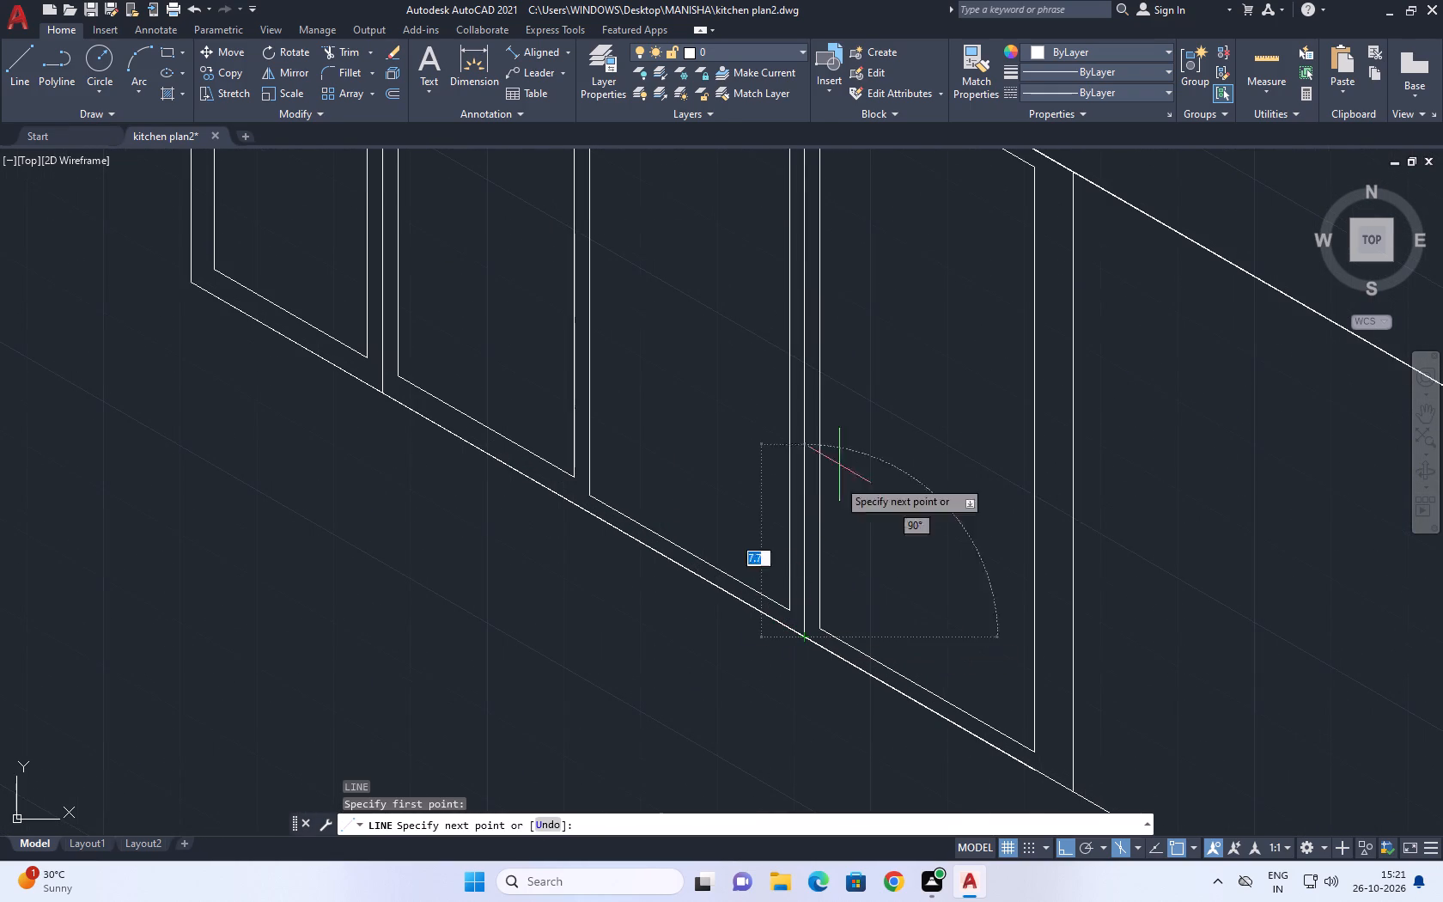
type("35")
key("Return")
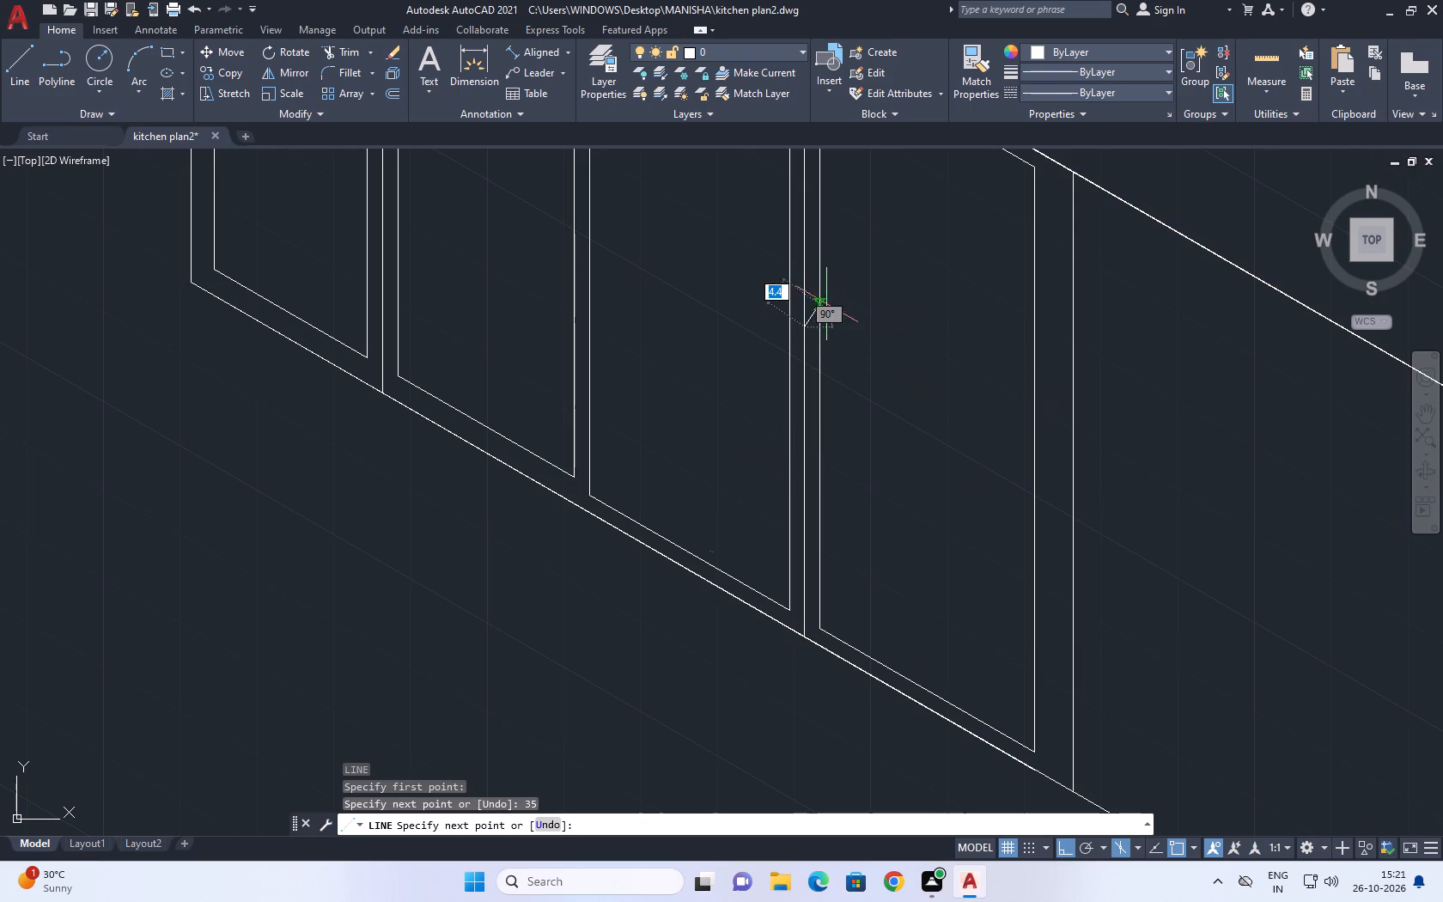
middle_click_drag(587, 203, 699, 344)
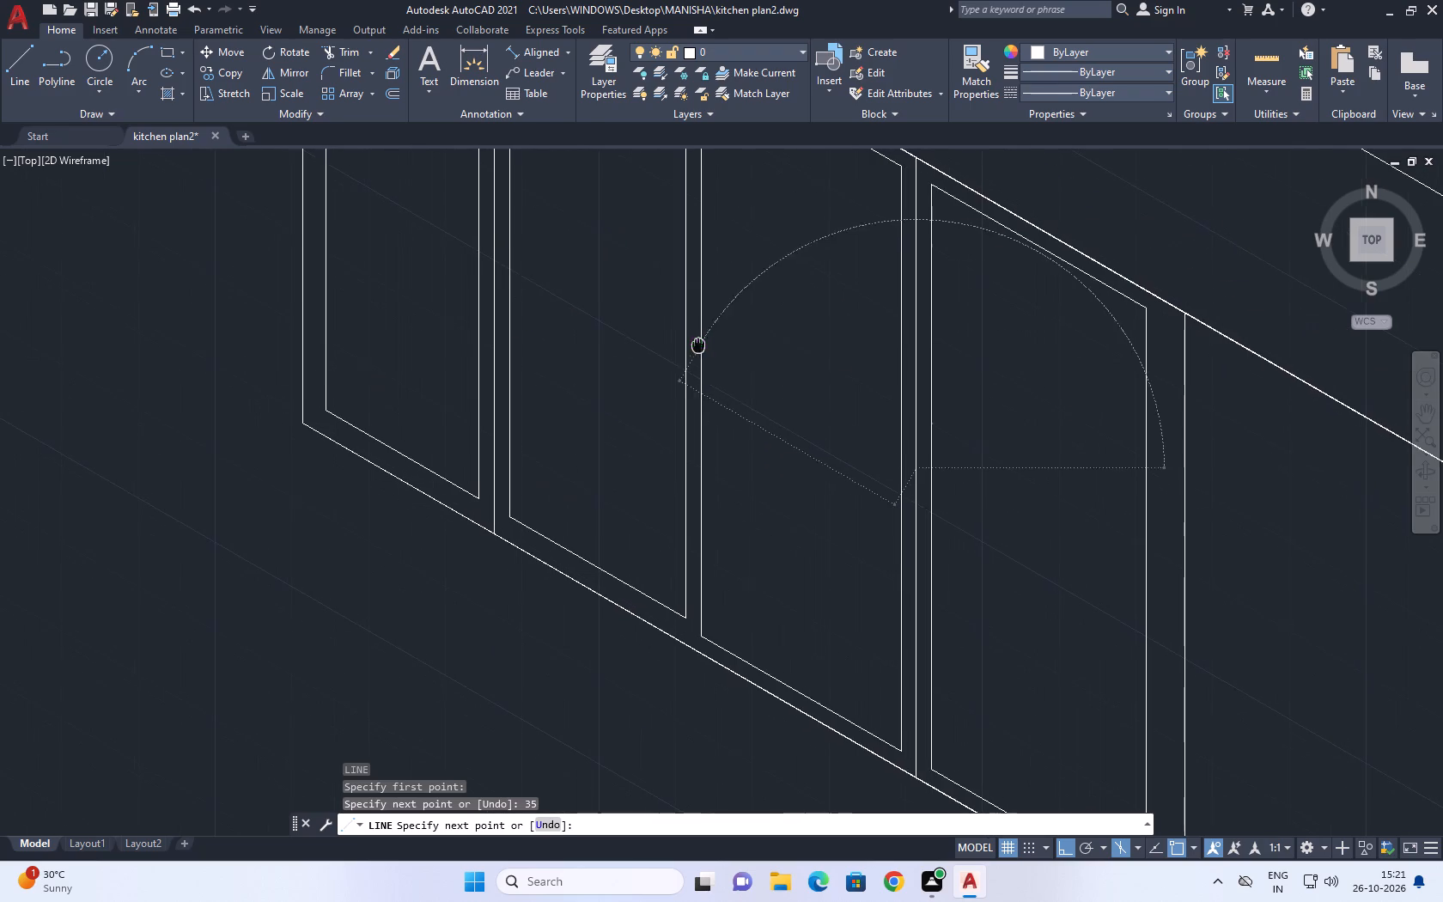
middle_click_drag(514, 245, 637, 363)
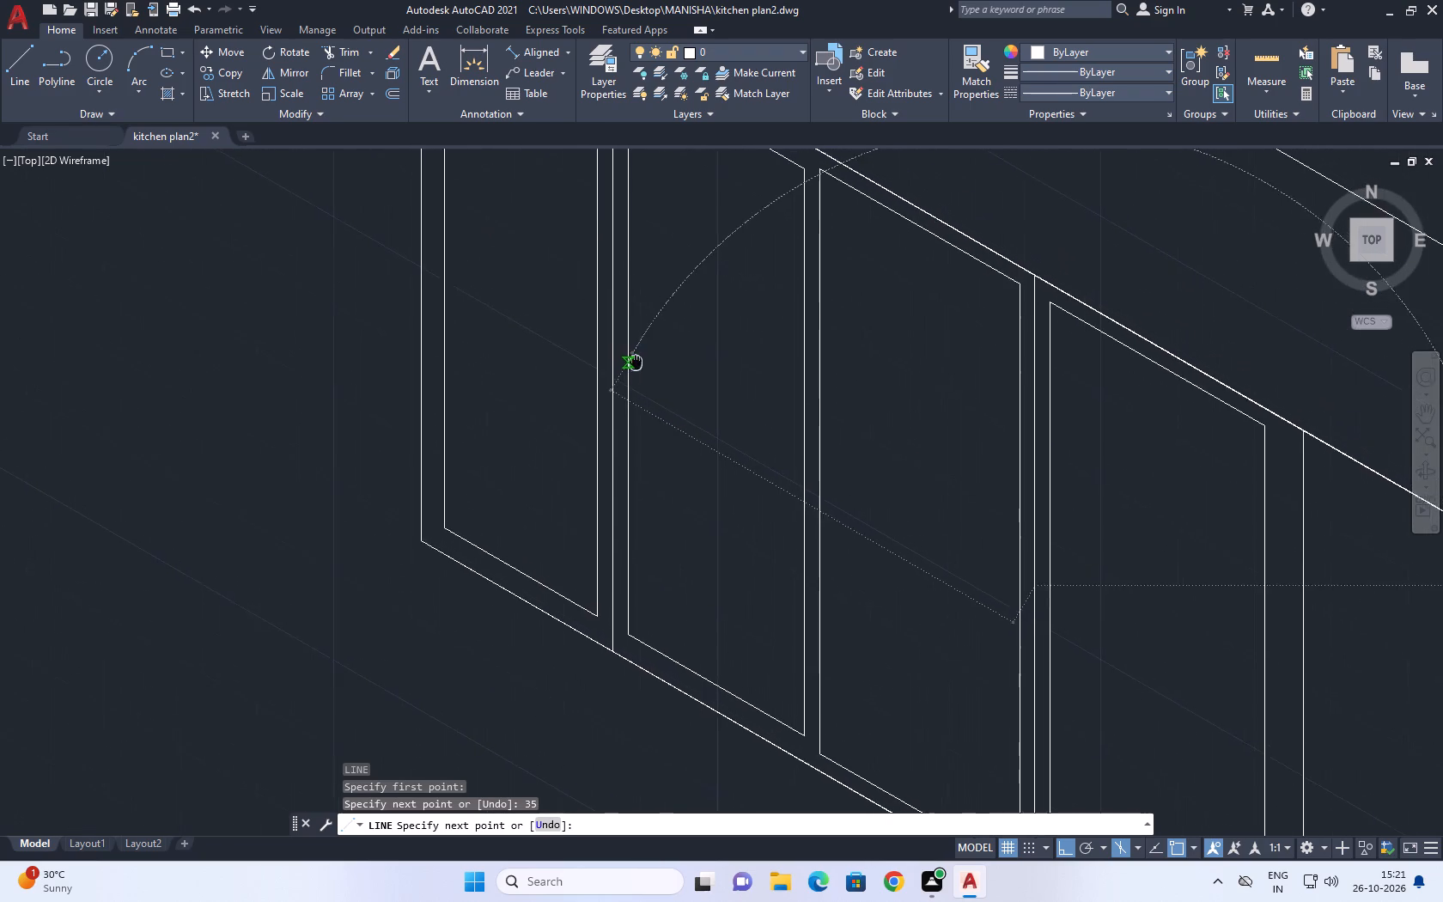
middle_click_drag(637, 363, 656, 367)
scroll(697, 375, "down", 2)
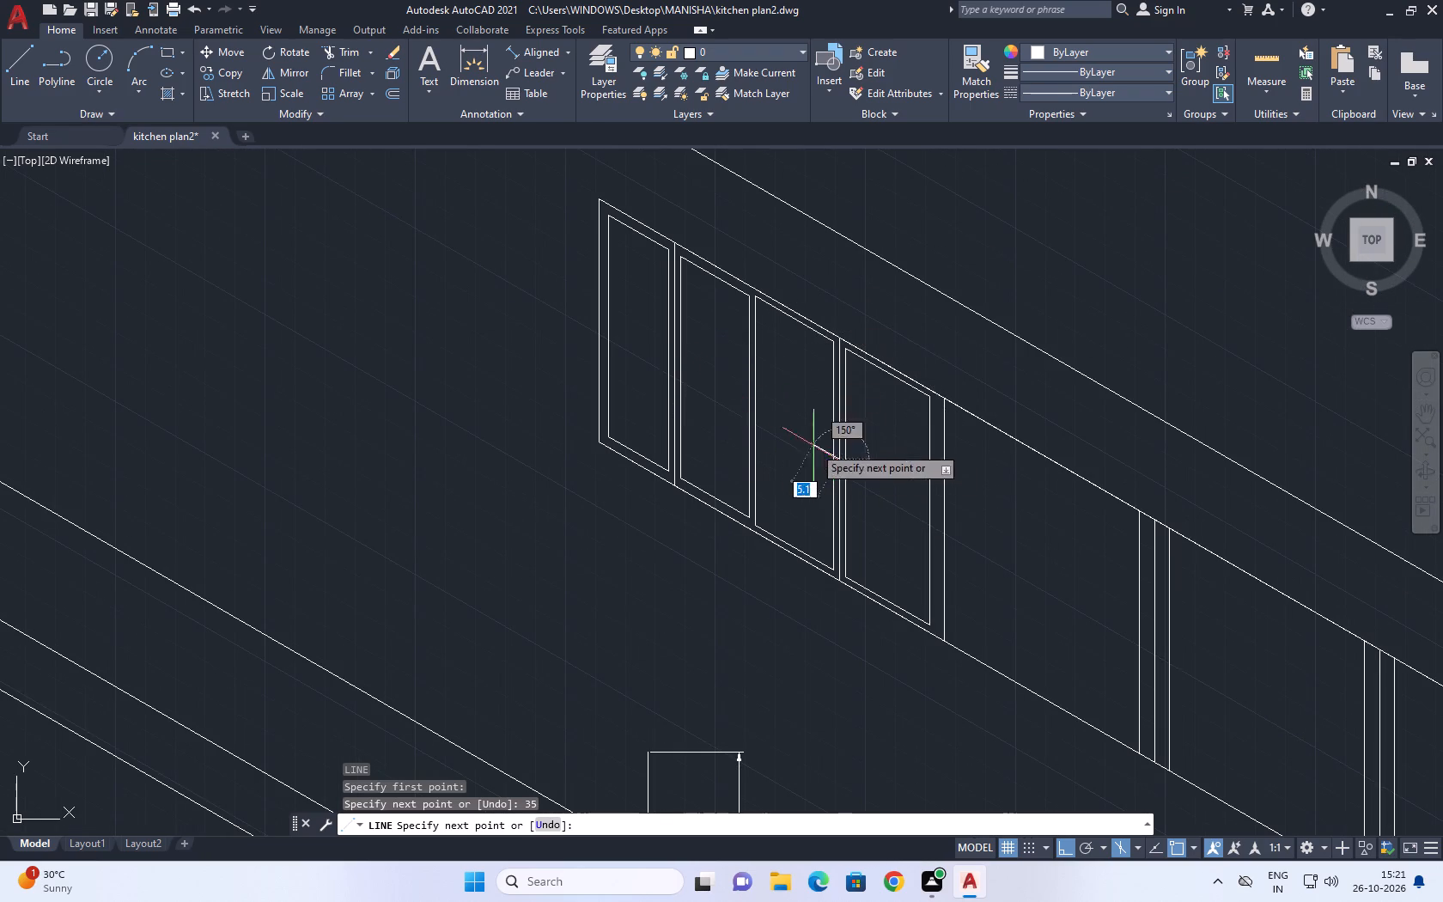
scroll(757, 417, "up", 1)
left_click(752, 407)
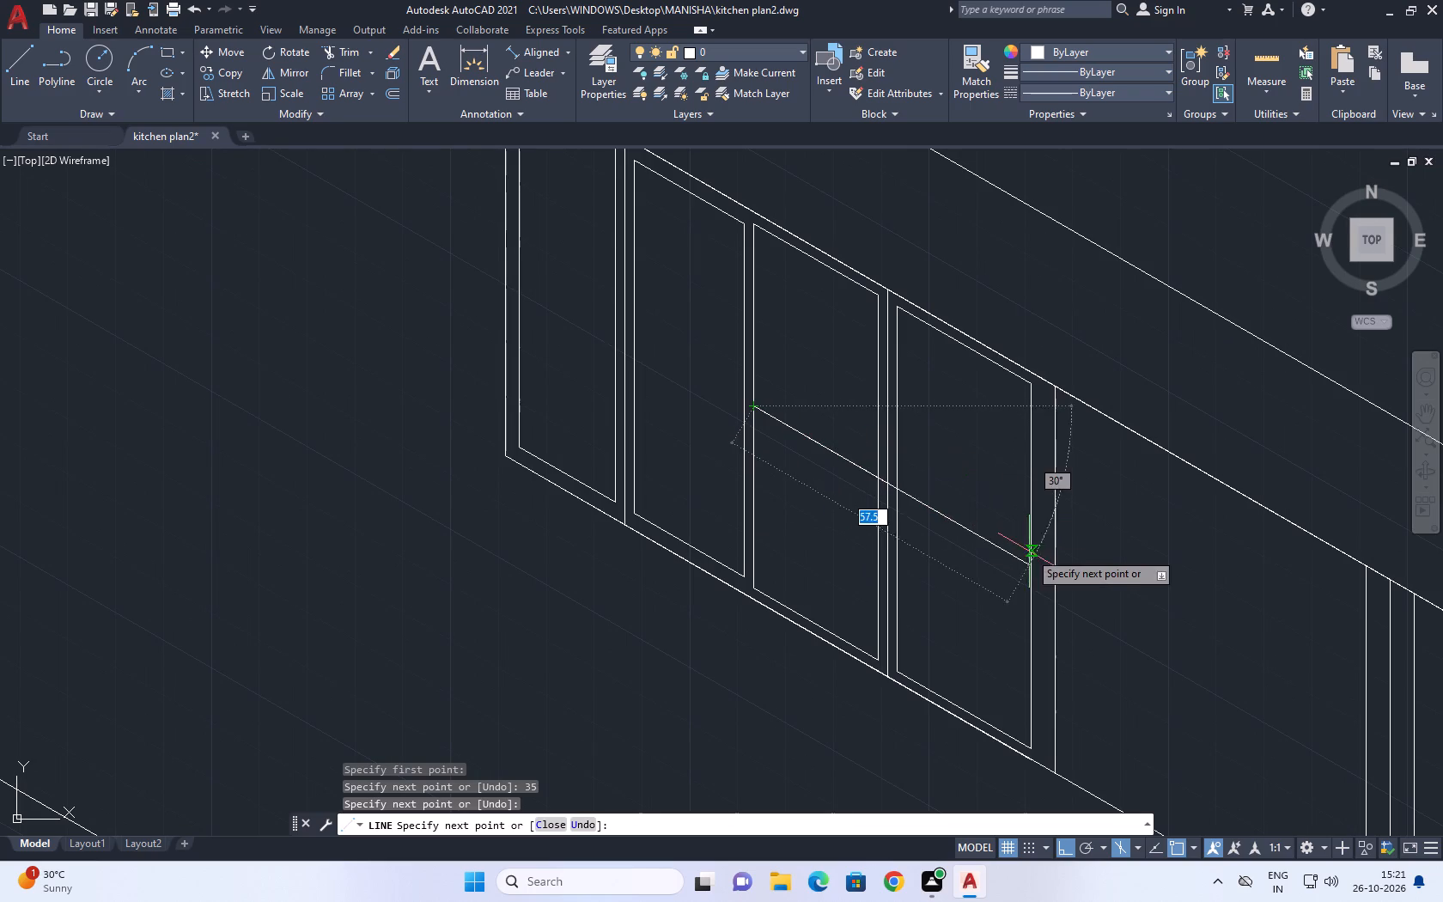
left_click(1032, 567)
key("Escape")
Erase the overlapping half-length segment between the second section's middle line and the far door's inner vertical.
left_click(700, 357)
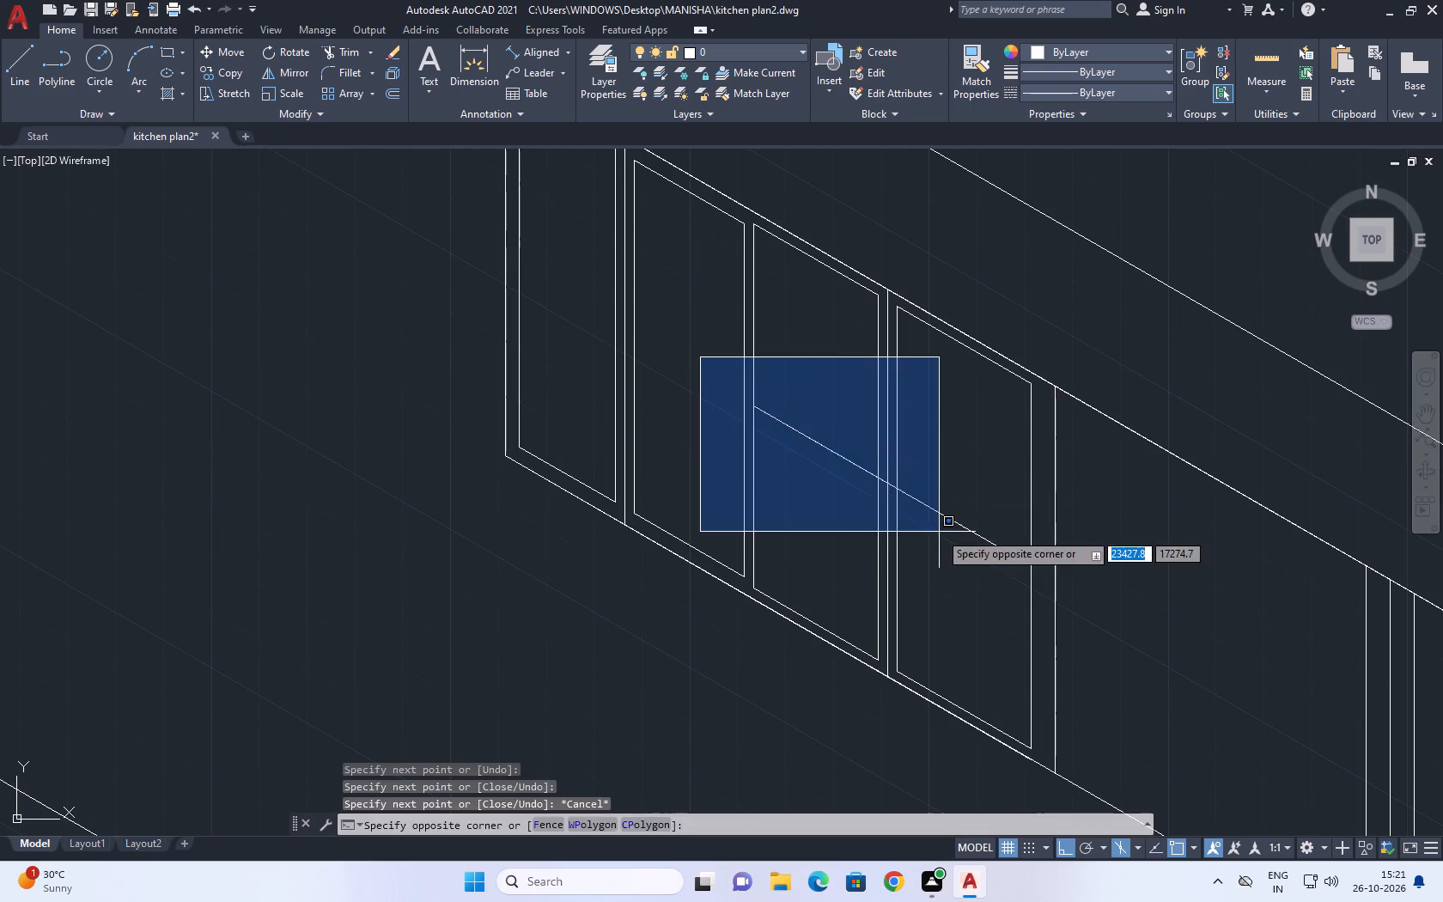
left_click(940, 533)
key("Delete")
Copy the second section's mid-height line and the near door's outermost inner vertical 2 units inward toward the middle line.
middle_click_drag(898, 555, 840, 467)
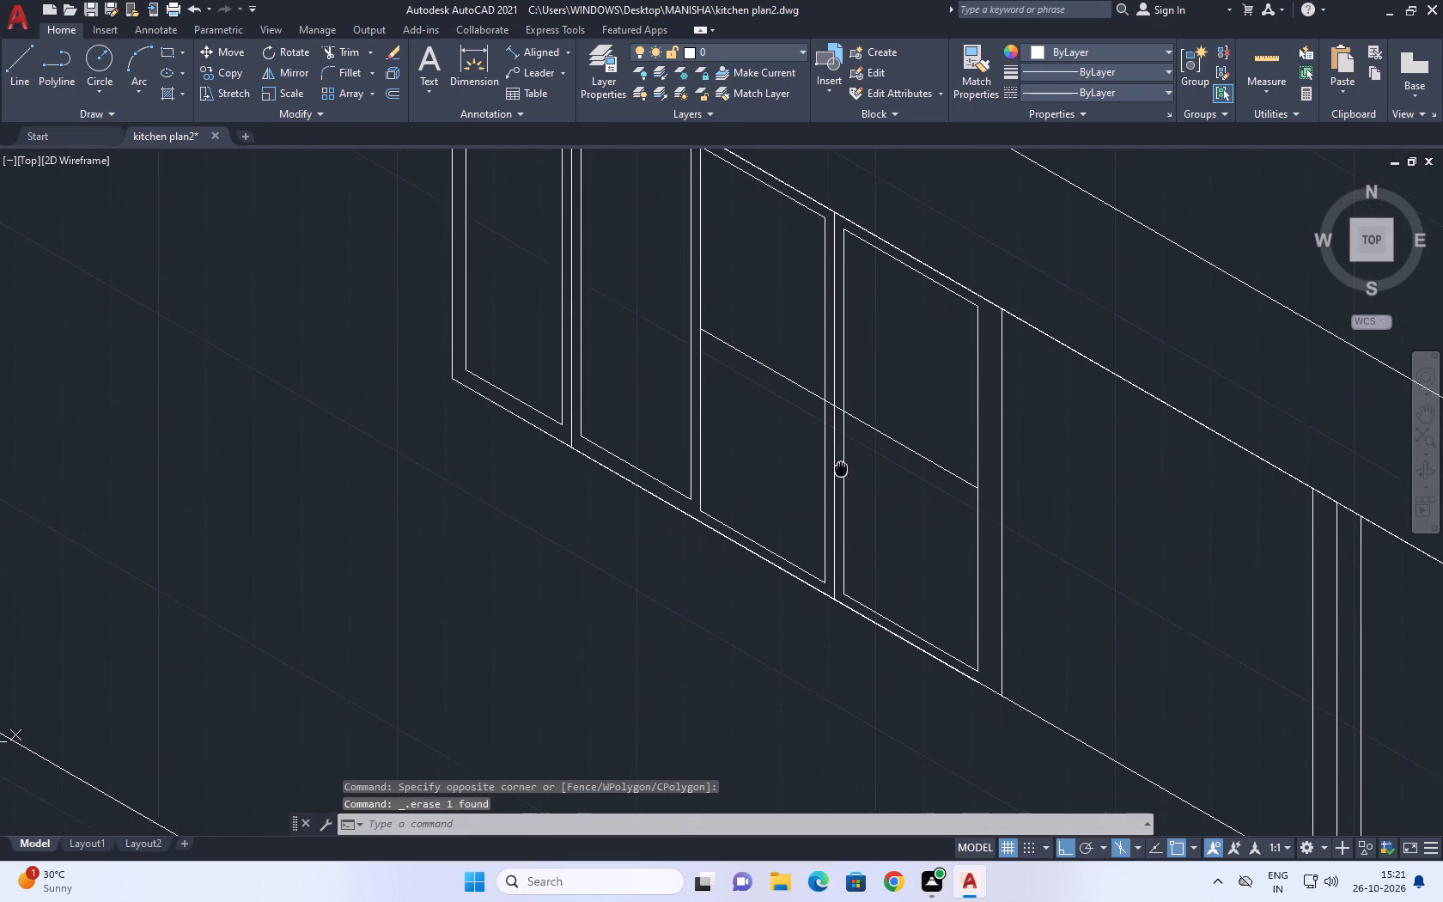
middle_click_drag(840, 467, 835, 443)
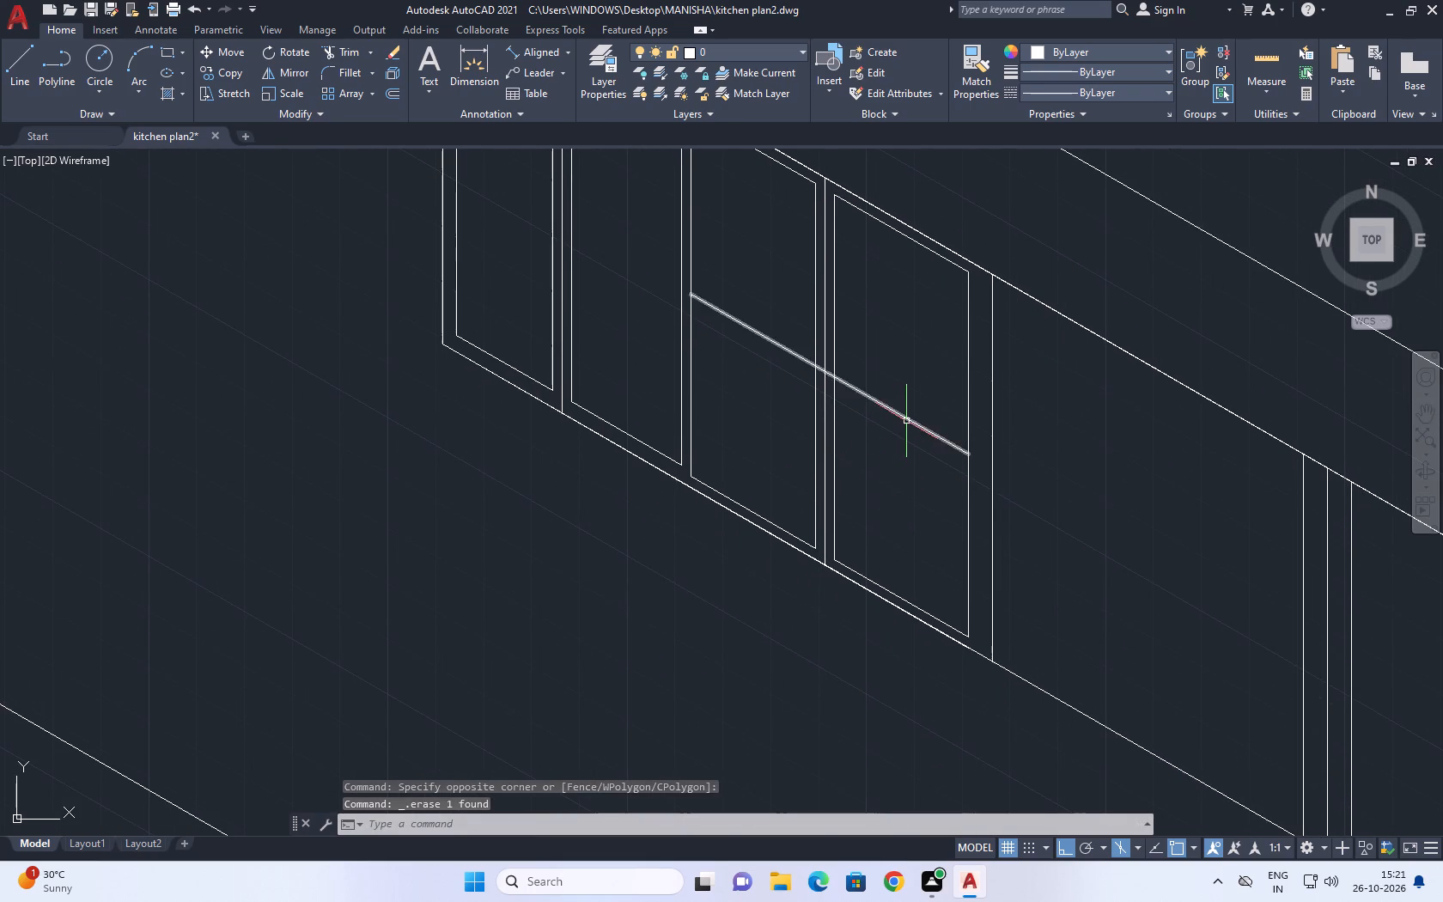
left_click(906, 421)
middle_click_drag(904, 421, 879, 472)
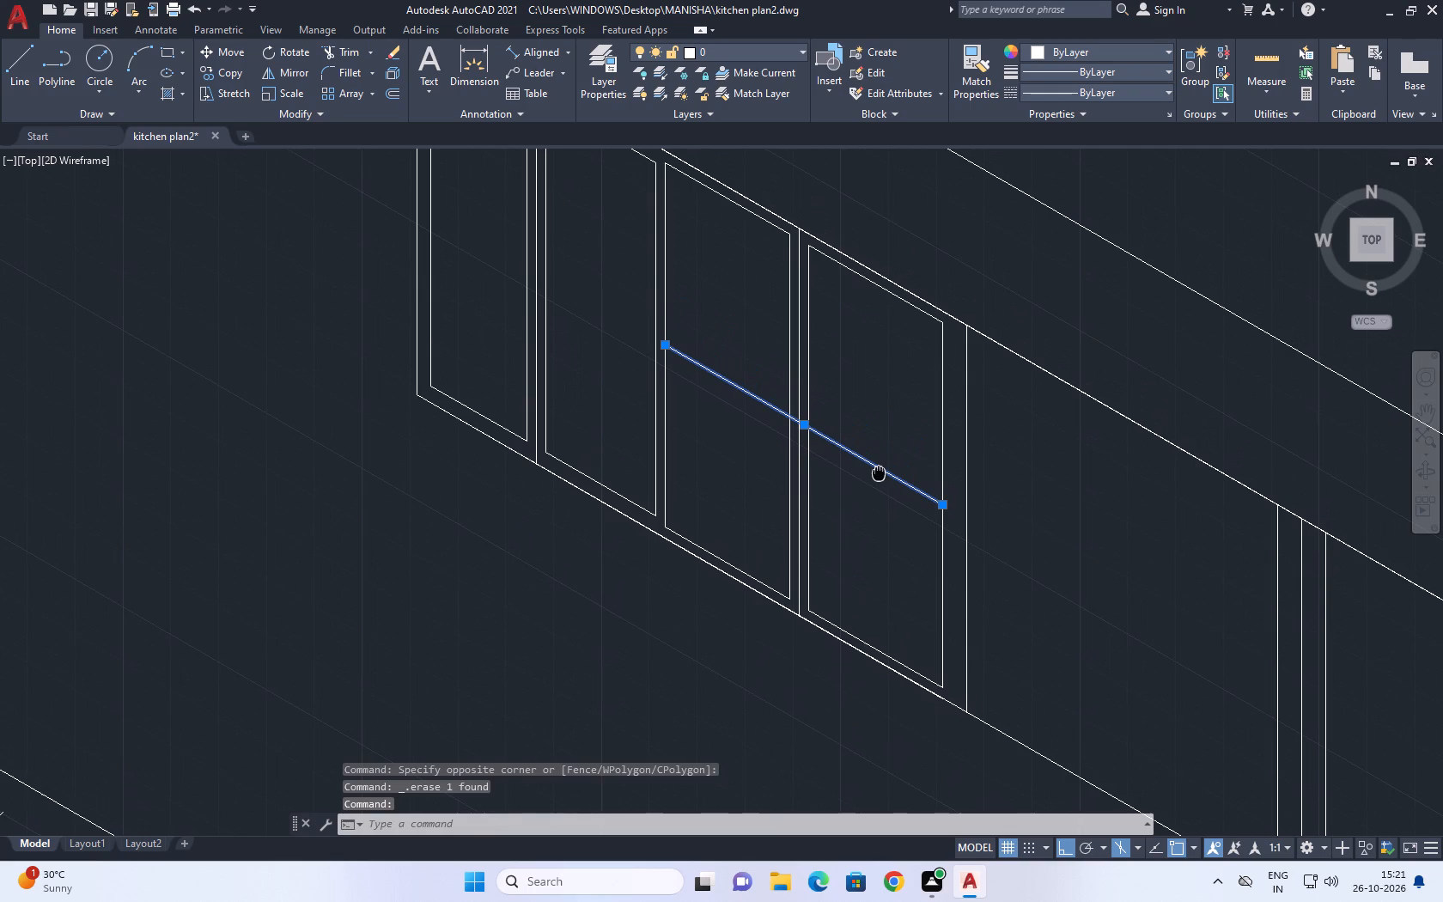
middle_click_drag(879, 472, 880, 472)
middle_click_drag(892, 478, 897, 493)
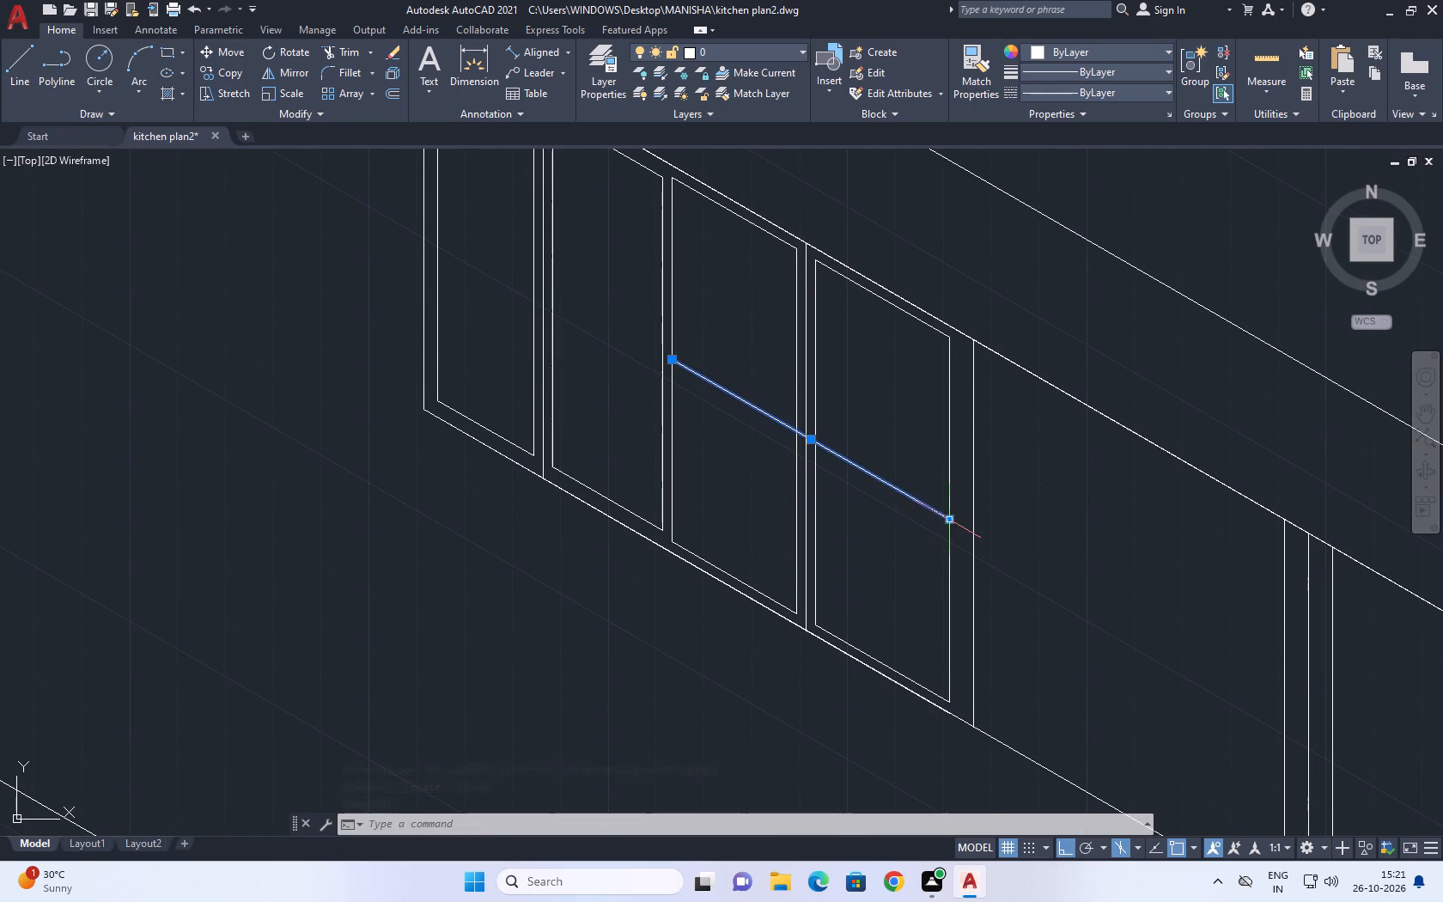
middle_click_drag(950, 531, 824, 547)
middle_click_drag(898, 548, 863, 507)
middle_click_drag(884, 544, 845, 538)
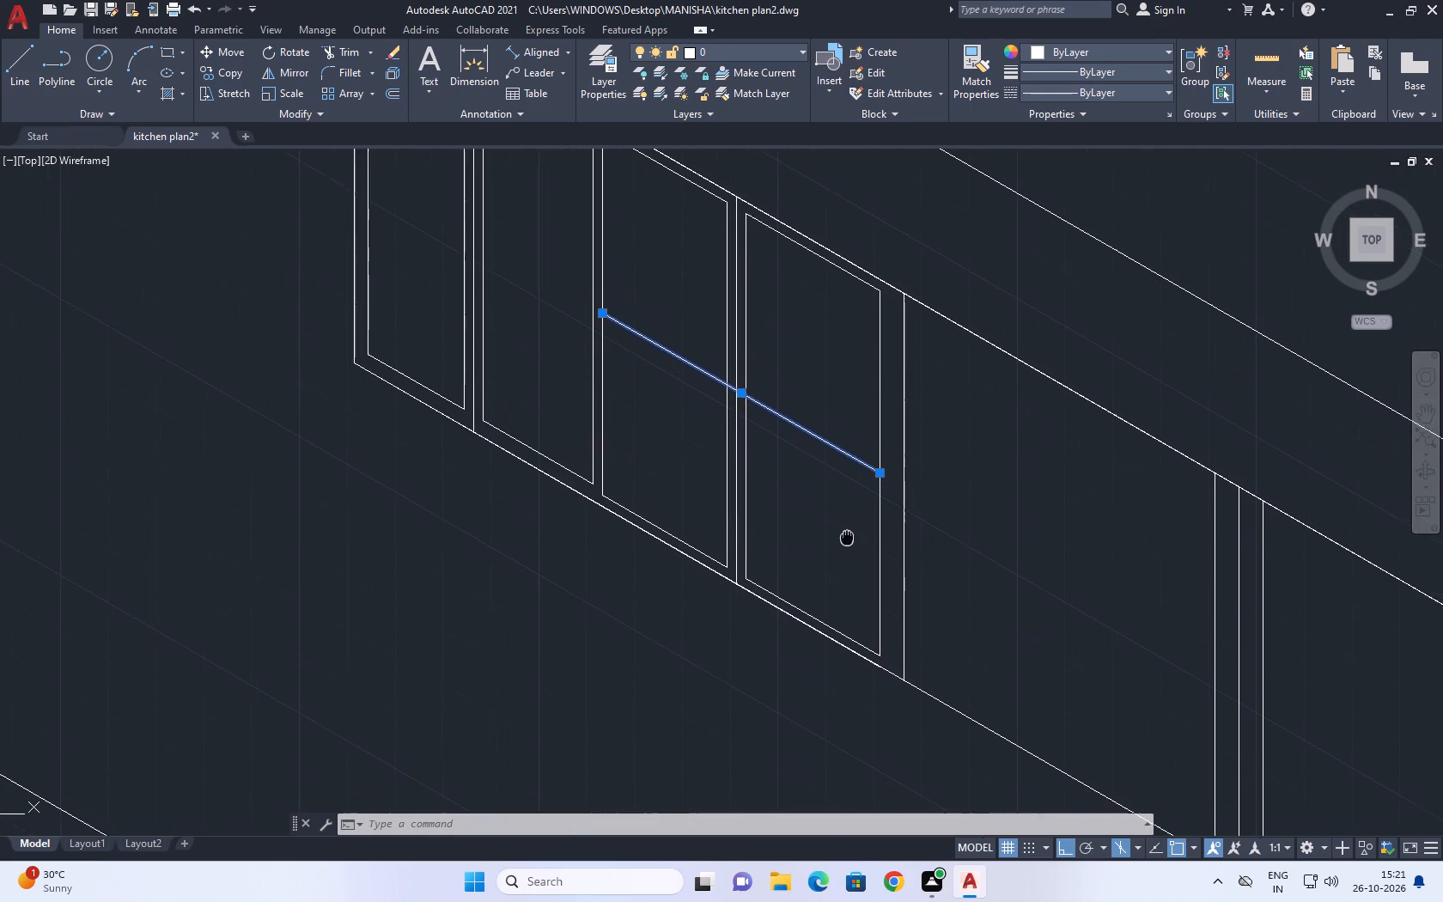
middle_click_drag(845, 538, 833, 528)
scroll(833, 529, "up", 1)
left_click(891, 481)
left_click(879, 485)
middle_click_drag(882, 483, 882, 502)
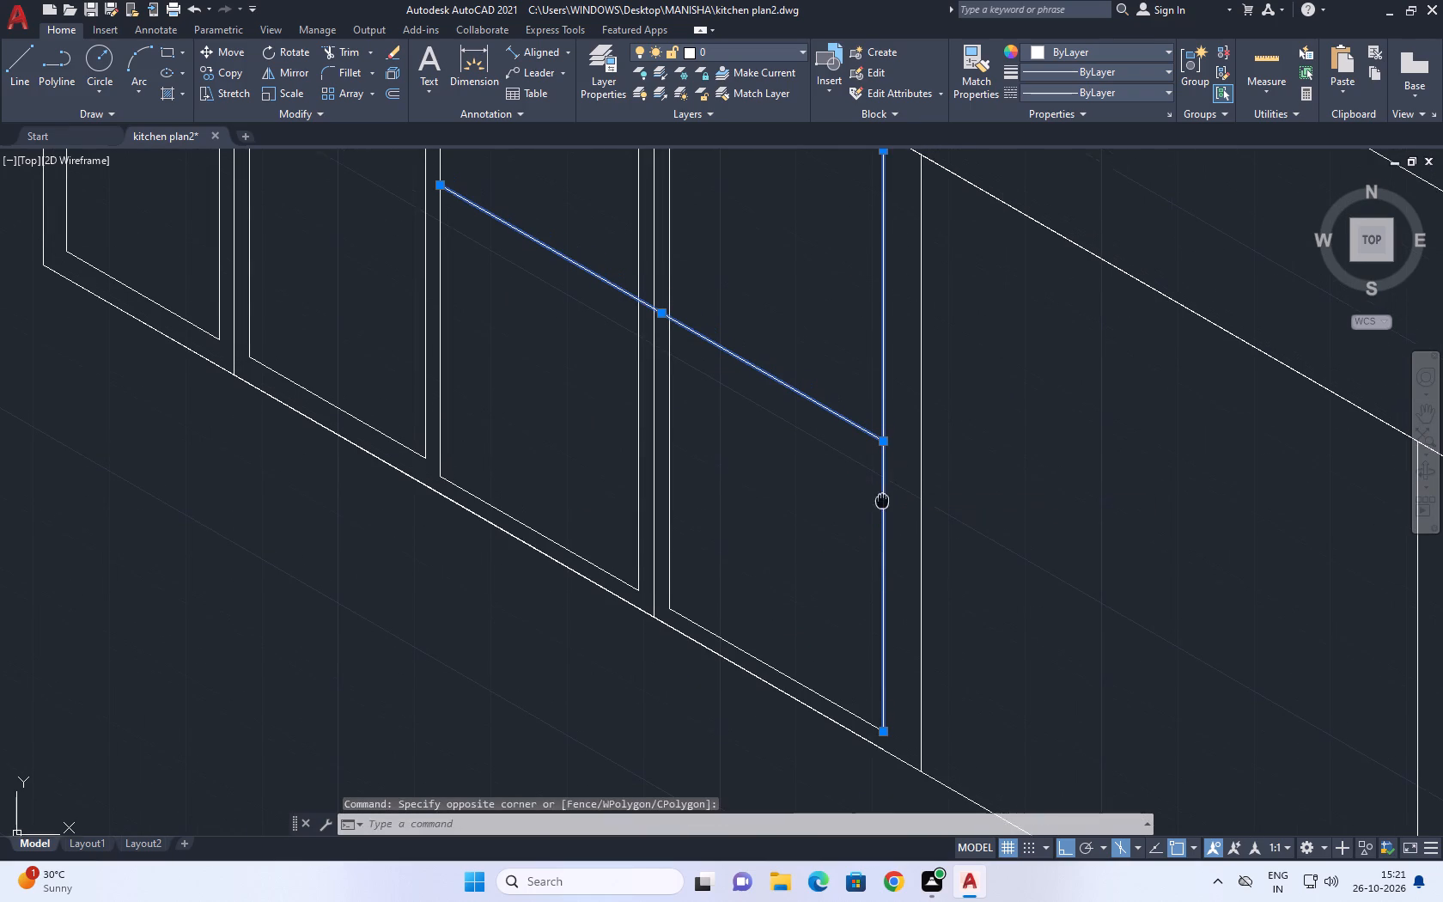
middle_click_drag(882, 502, 882, 503)
key("c")
key("o")
key("space")
left_click(879, 506)
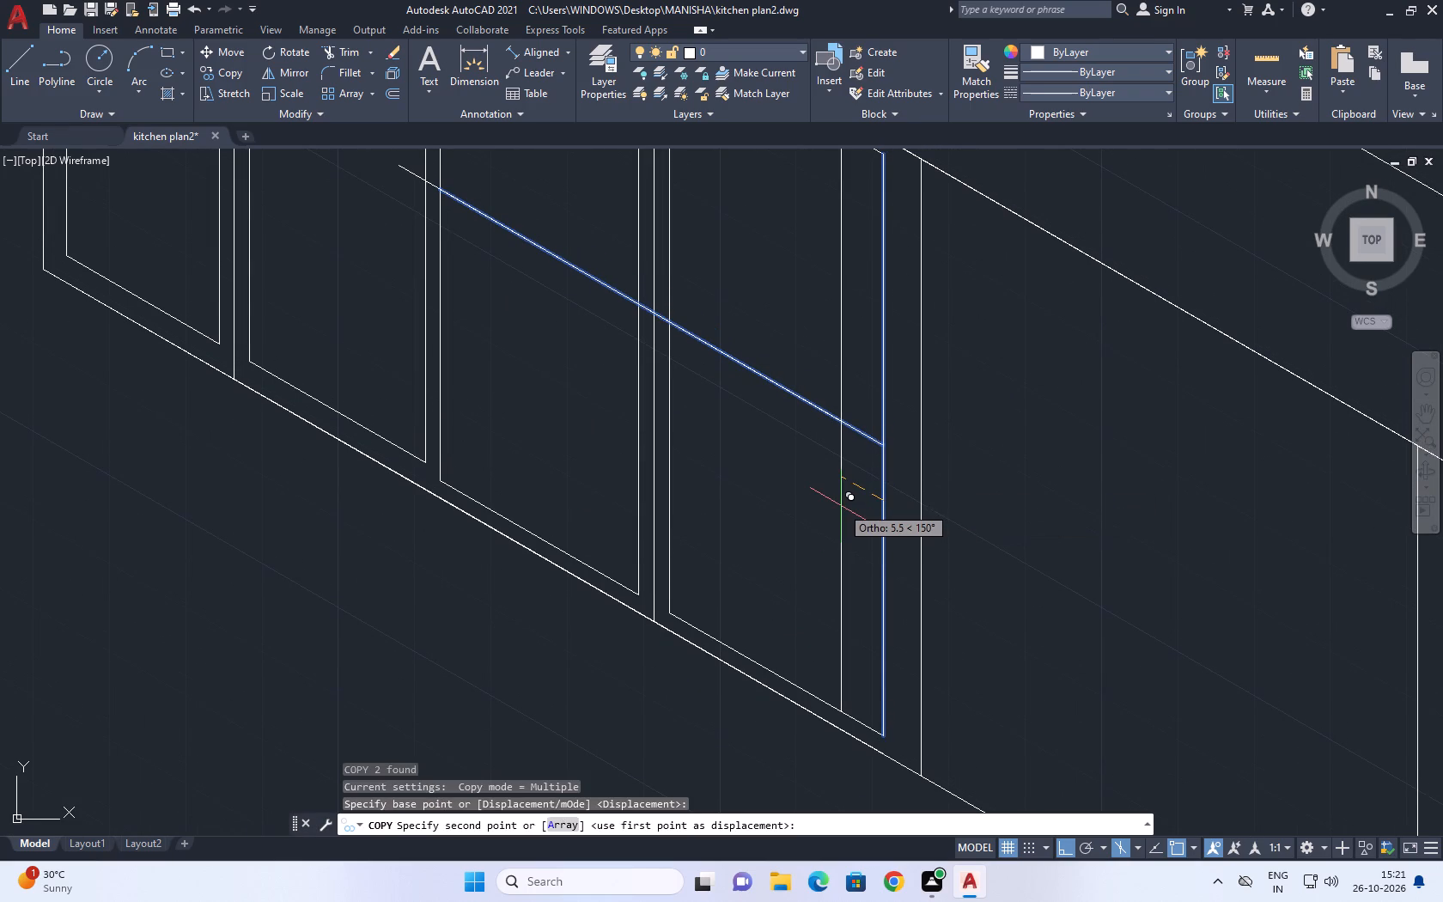
type("2")
key("space")
key("Escape")
Trim the part of the copied near vertical that lies above the mid-height line.
middle_click_drag(807, 410, 843, 531)
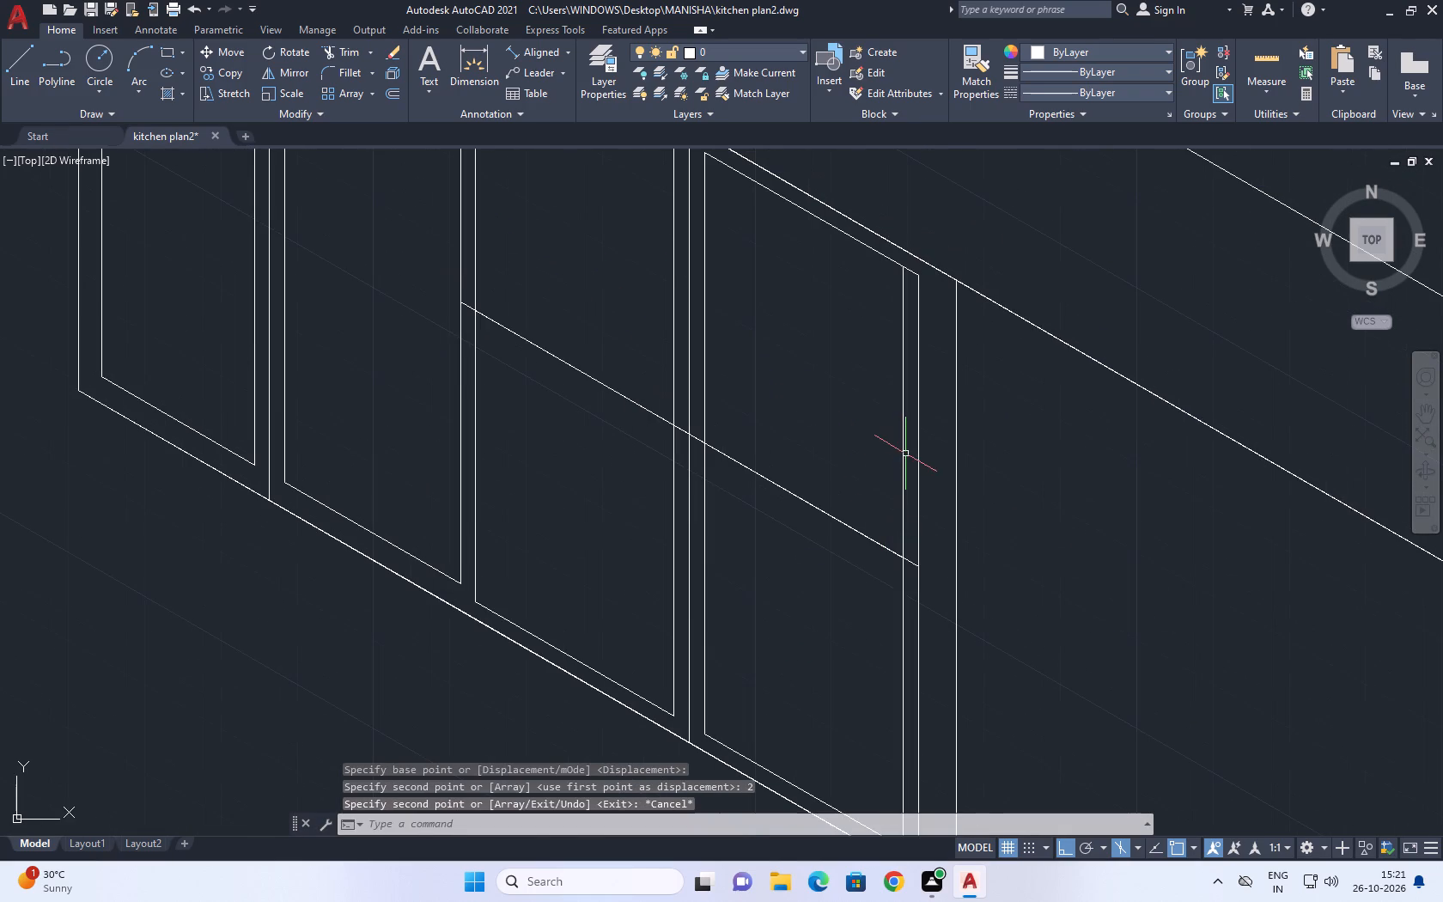
key("t")
key("space")
key("r")
key("Escape")
type("tr")
key("space")
left_click(904, 479)
key("Escape")
Stretch the mid-height line's near end back to the top of the shortened copied vertical.
scroll(867, 504, "down", 1)
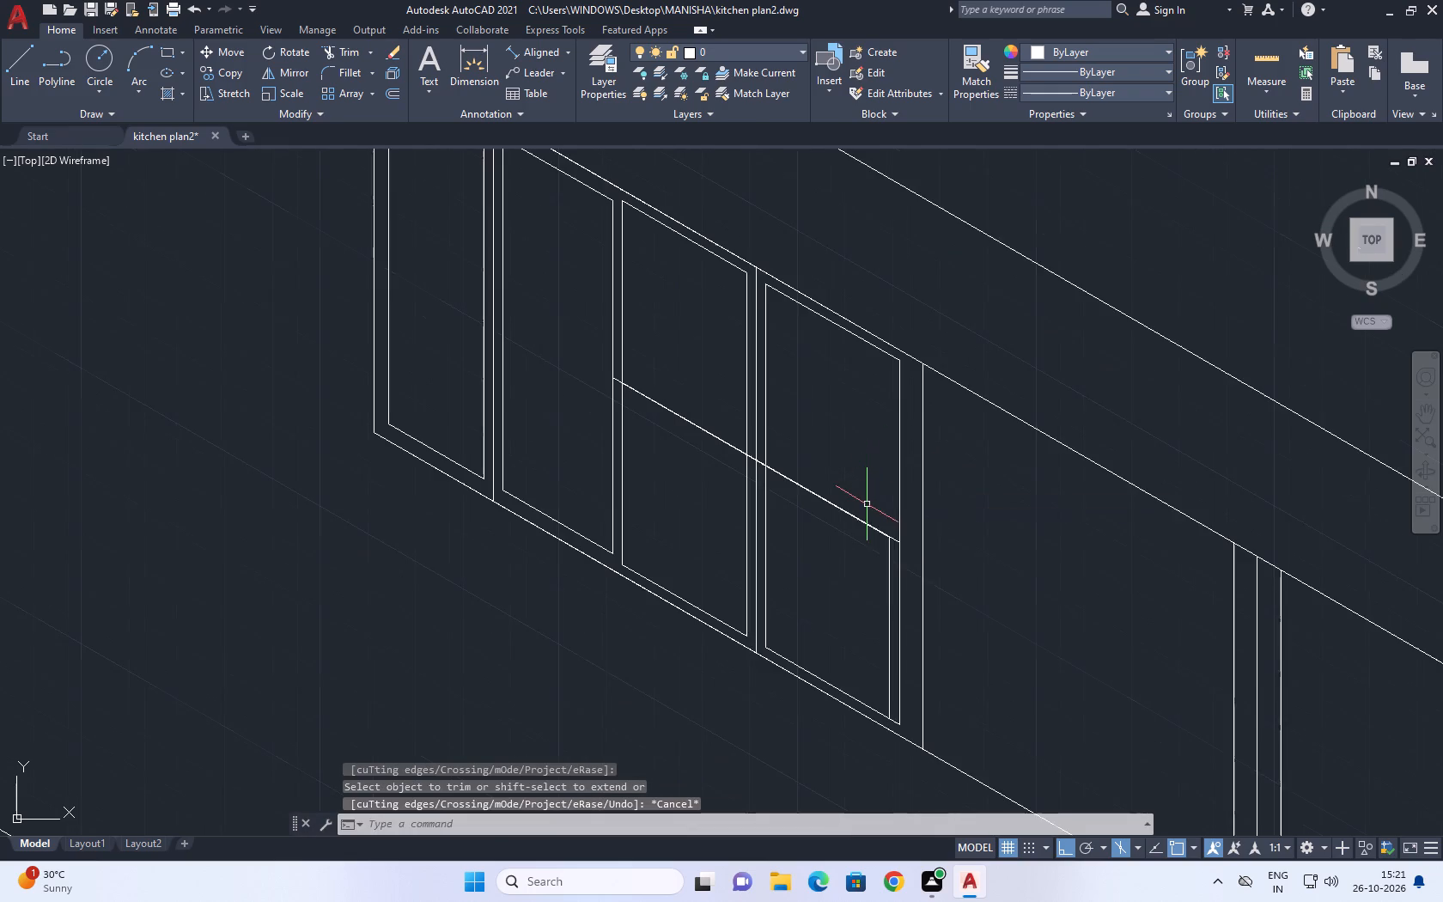
middle_click_drag(880, 540, 880, 509)
scroll(899, 523, "up", 3)
left_click(882, 516)
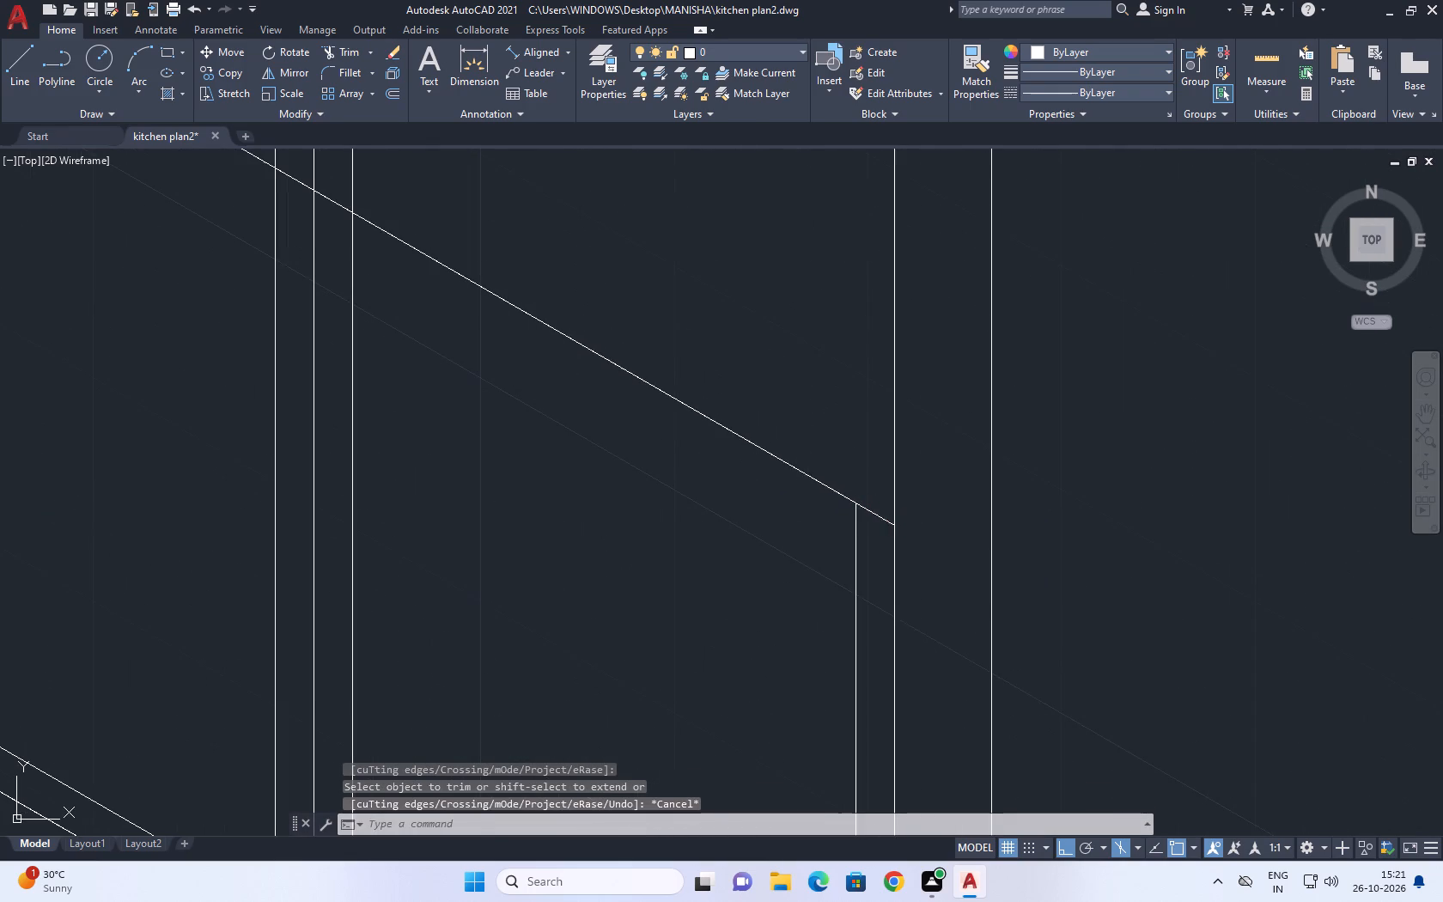
scroll(891, 530, "up", 2)
left_click(898, 521)
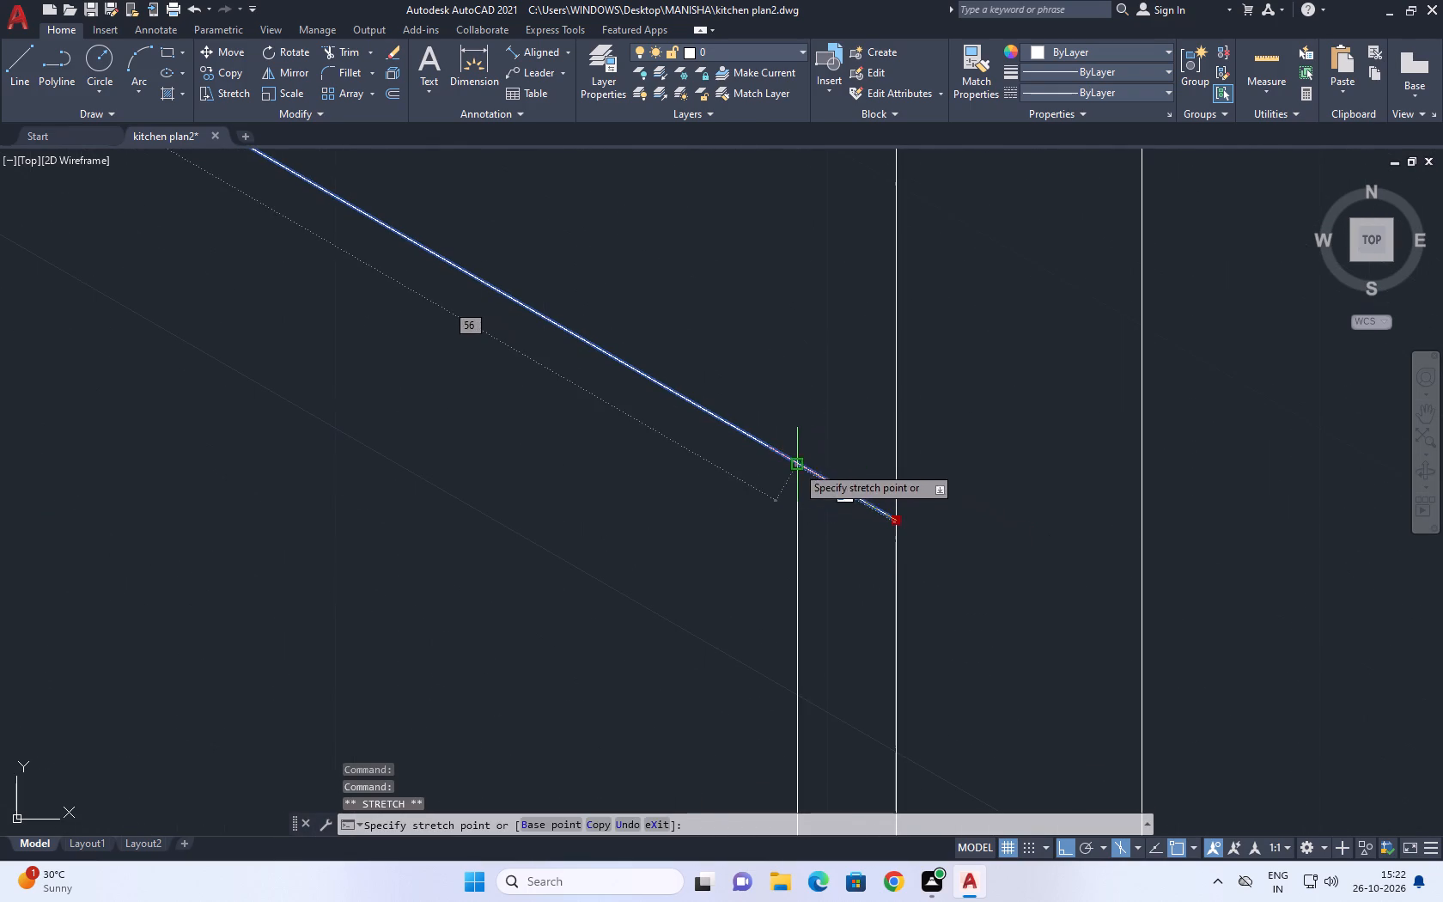
left_click(796, 466)
key("Escape")
Stretch the mid-height line's far end back to the far door's outermost inner vertical.
scroll(863, 503, "down", 4)
middle_click_drag(813, 482, 934, 571)
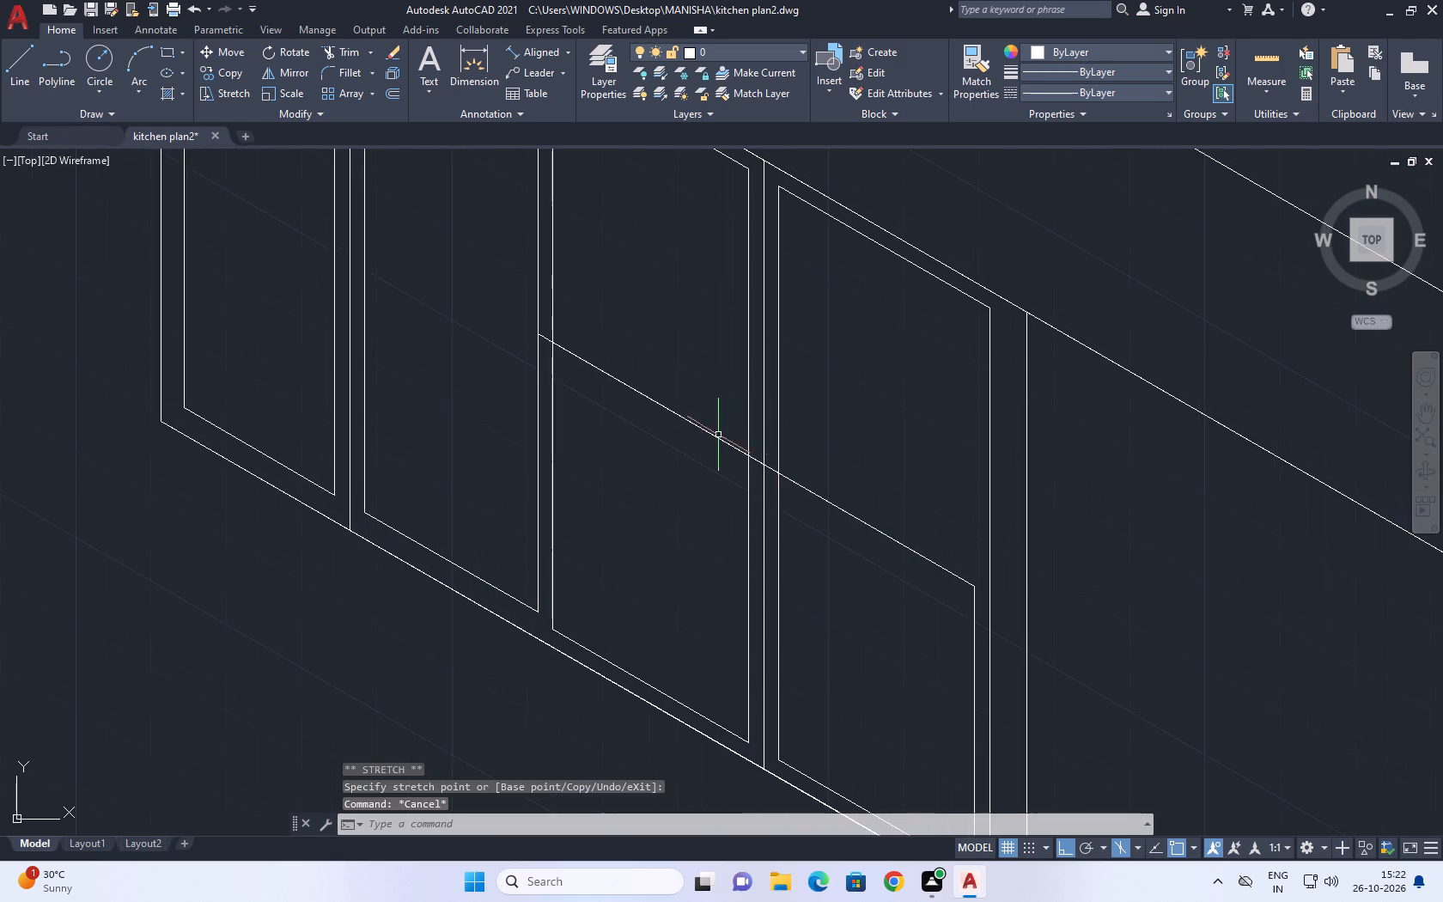
scroll(715, 435, "up", 3)
left_click_drag(699, 429, 682, 441)
left_click(674, 451)
middle_click_drag(710, 460, 918, 636)
scroll(922, 636, "down", 4)
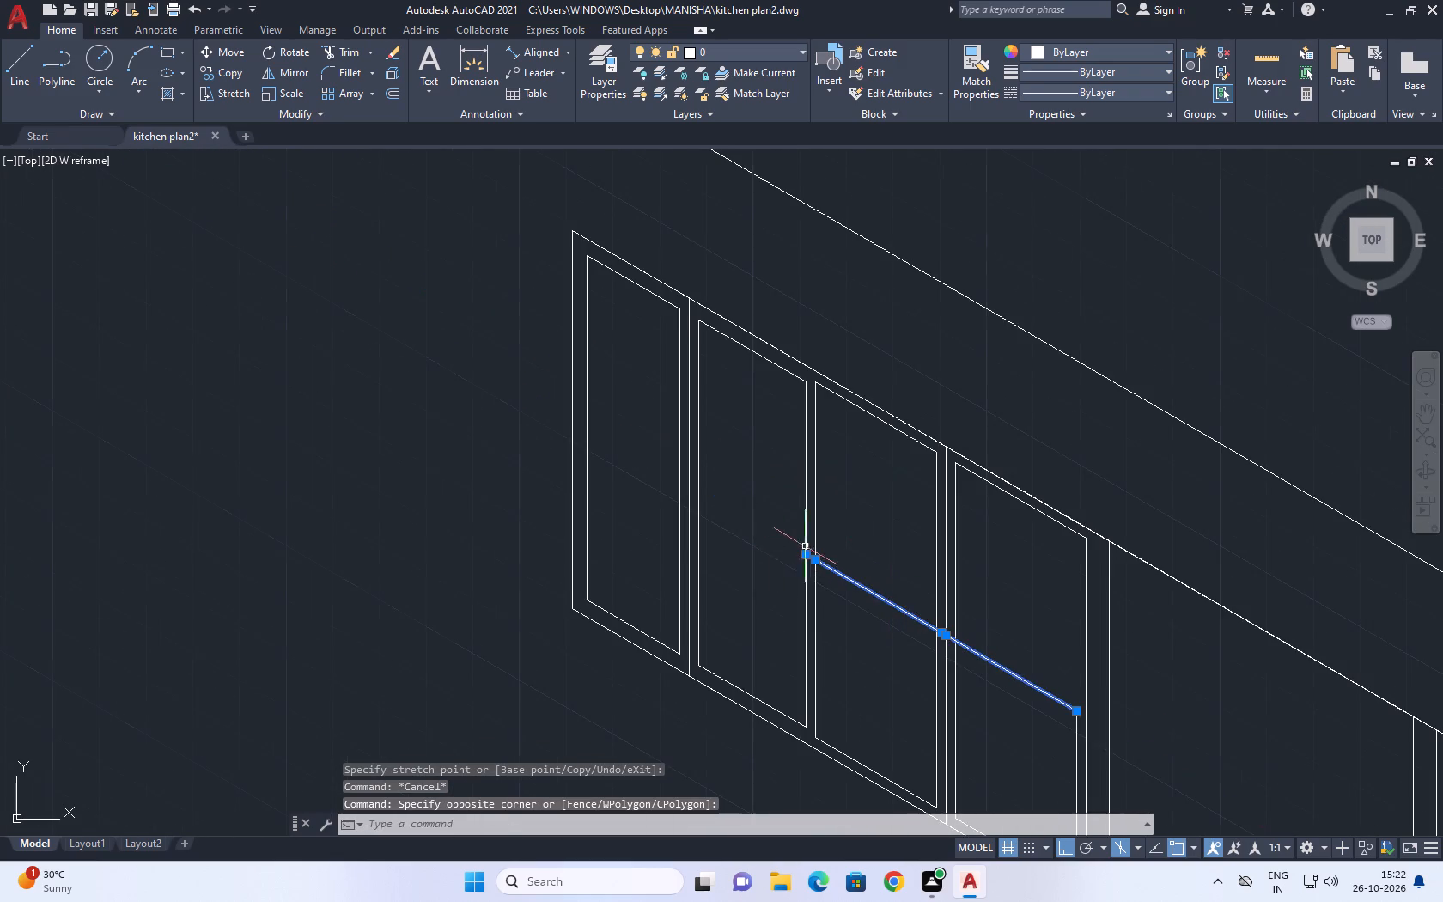
scroll(806, 545, "up", 4)
left_click(793, 617)
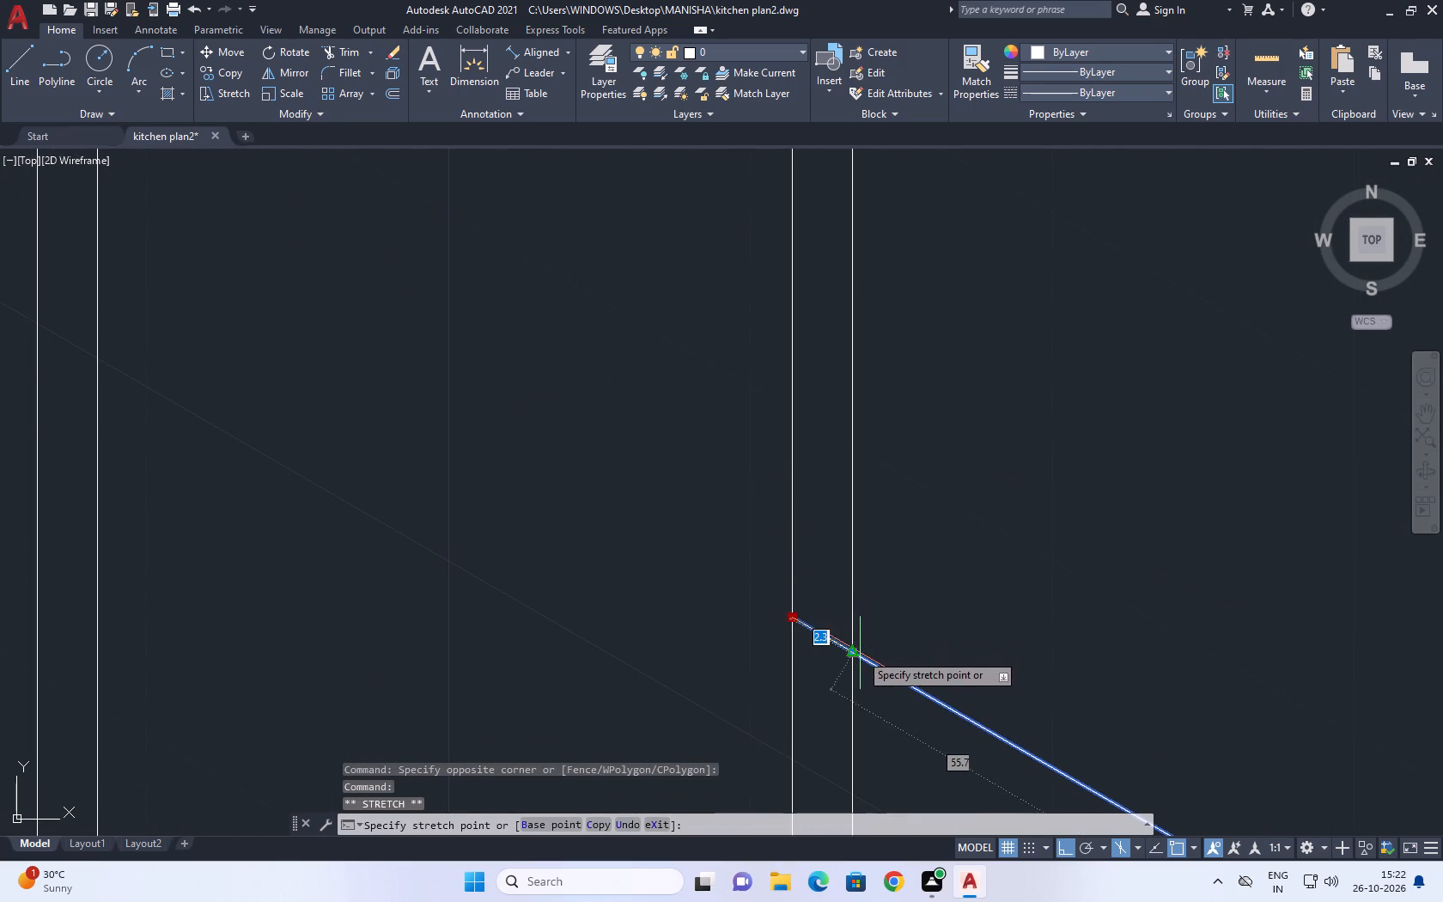
left_click(858, 653)
key("Escape")
Copy the far door's outermost inner vertical 1 unit inward toward the middle line.
scroll(811, 530, "down", 4)
middle_click_drag(929, 567, 902, 513)
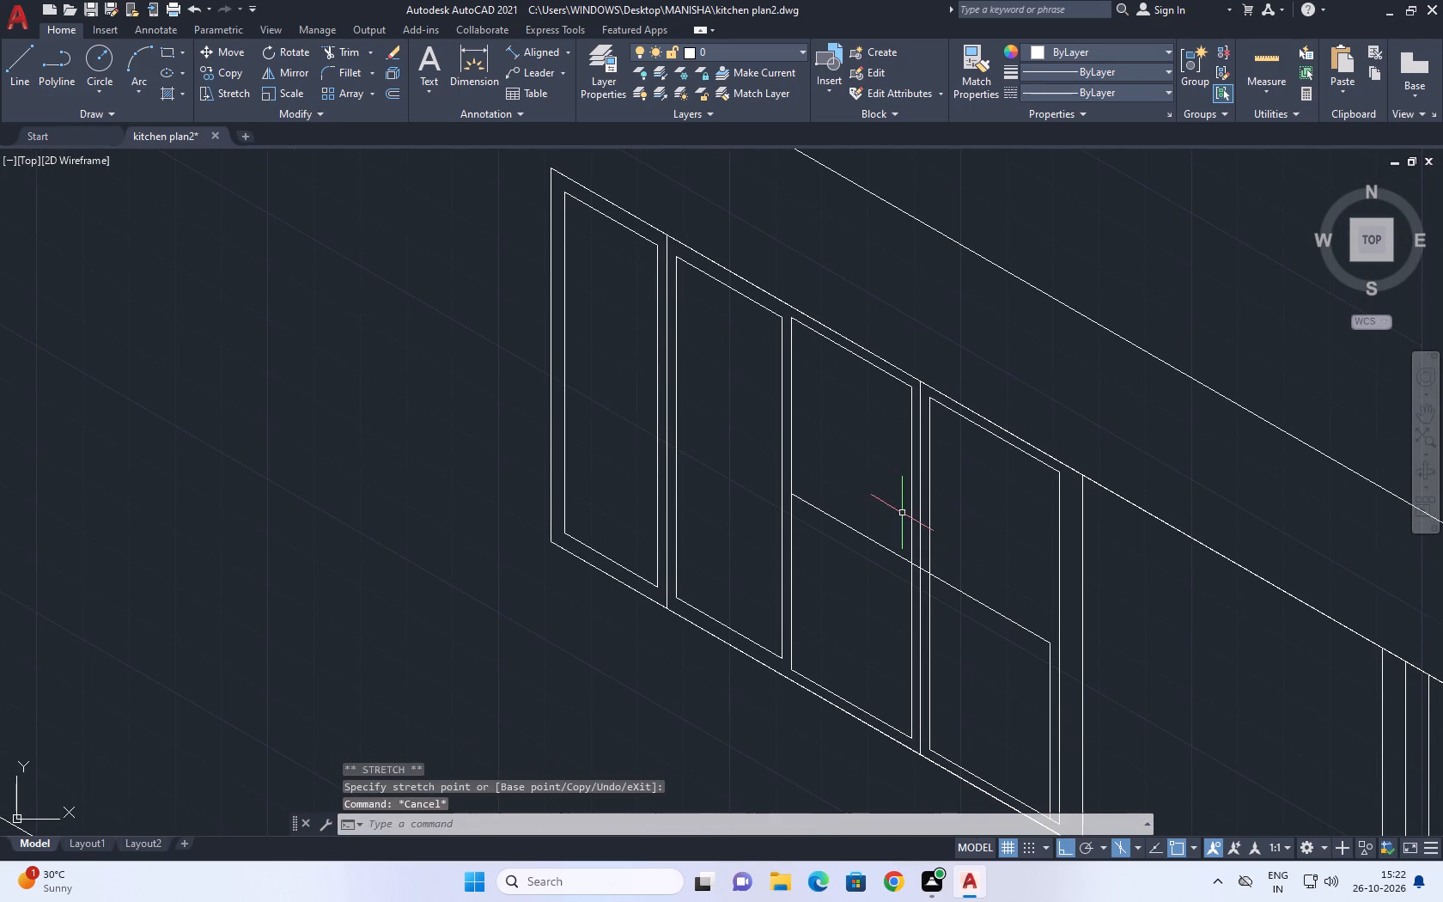
scroll(783, 600, "up", 1)
left_click(795, 595)
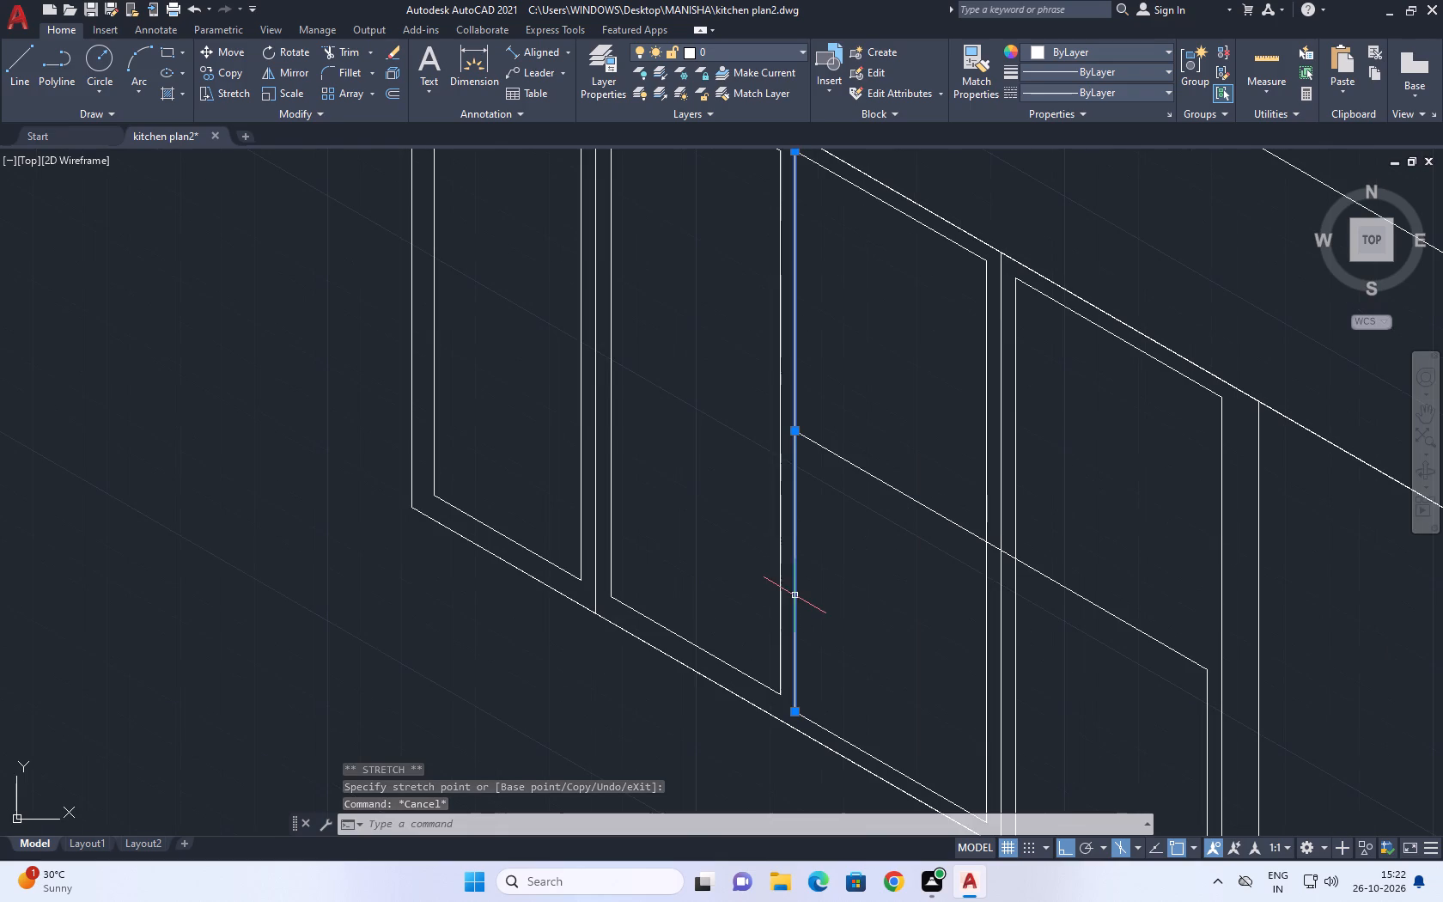
key("c")
key("o")
key("space")
left_click(795, 555)
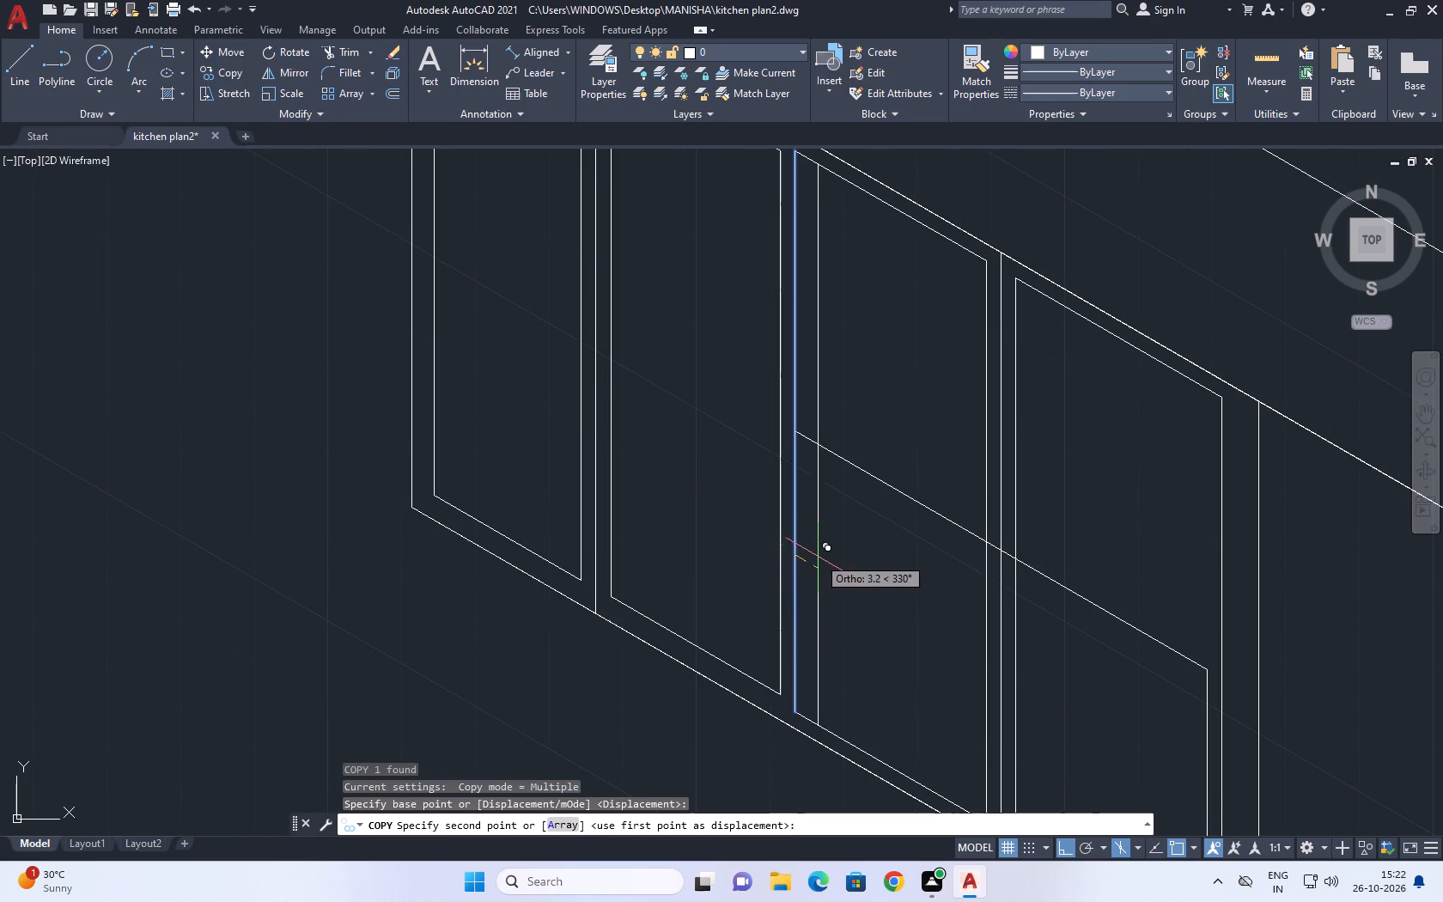
key("1")
key("space")
key("Escape")
Trim the part of the copied far vertical that lies above the mid-height line.
middle_click_drag(807, 382, 807, 469)
type("tr")
key("space")
left_click(801, 457)
key("Escape")
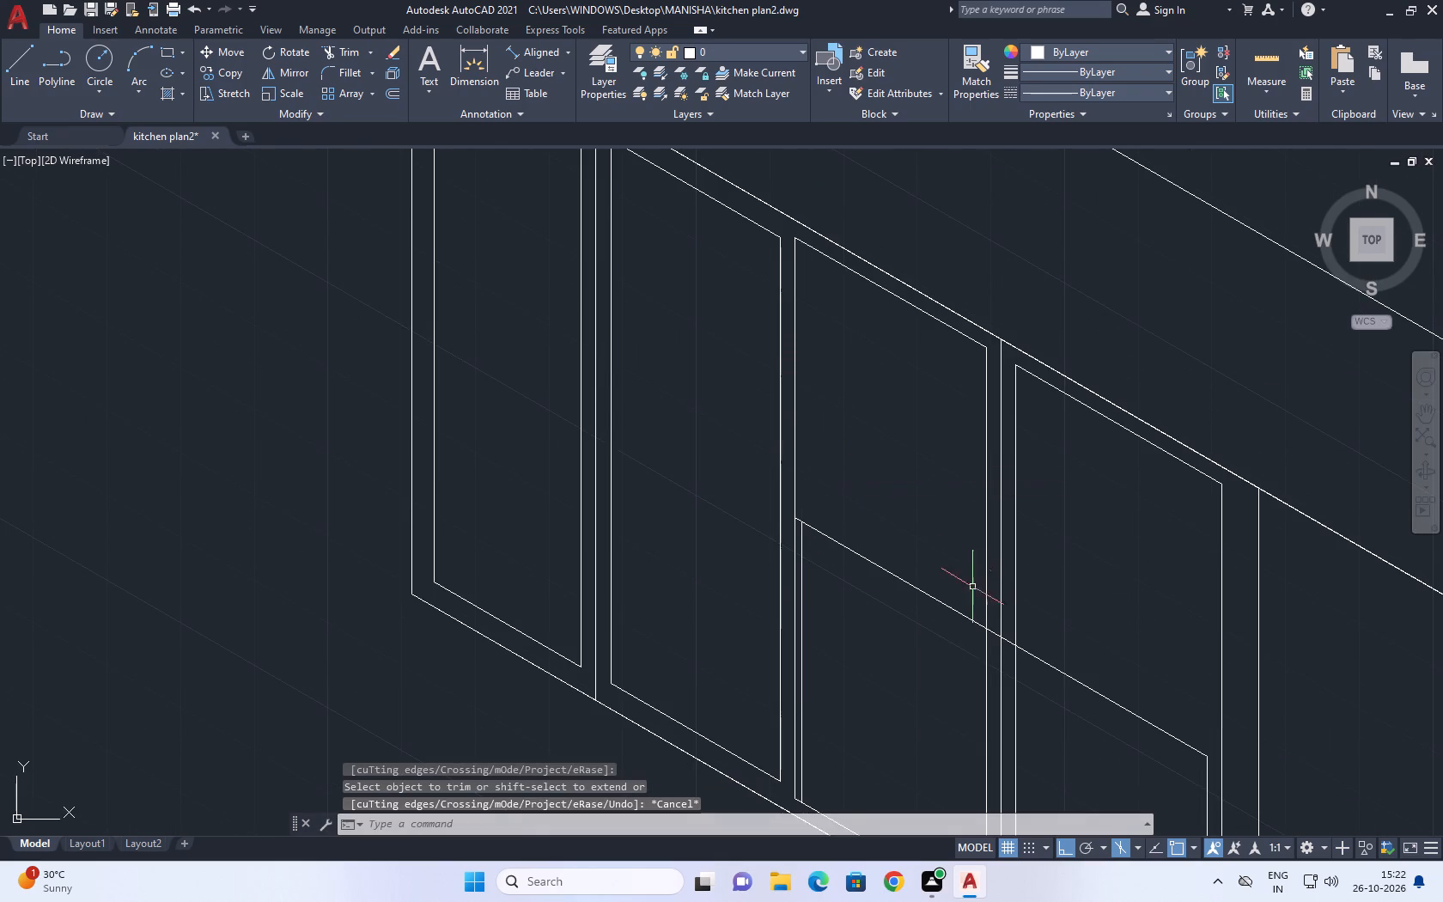
Trim the short mid-height line ends between the far door's inner vertical and its shortened copy.
middle_click_drag(969, 588, 918, 335)
key("space")
scroll(767, 270, "up", 3)
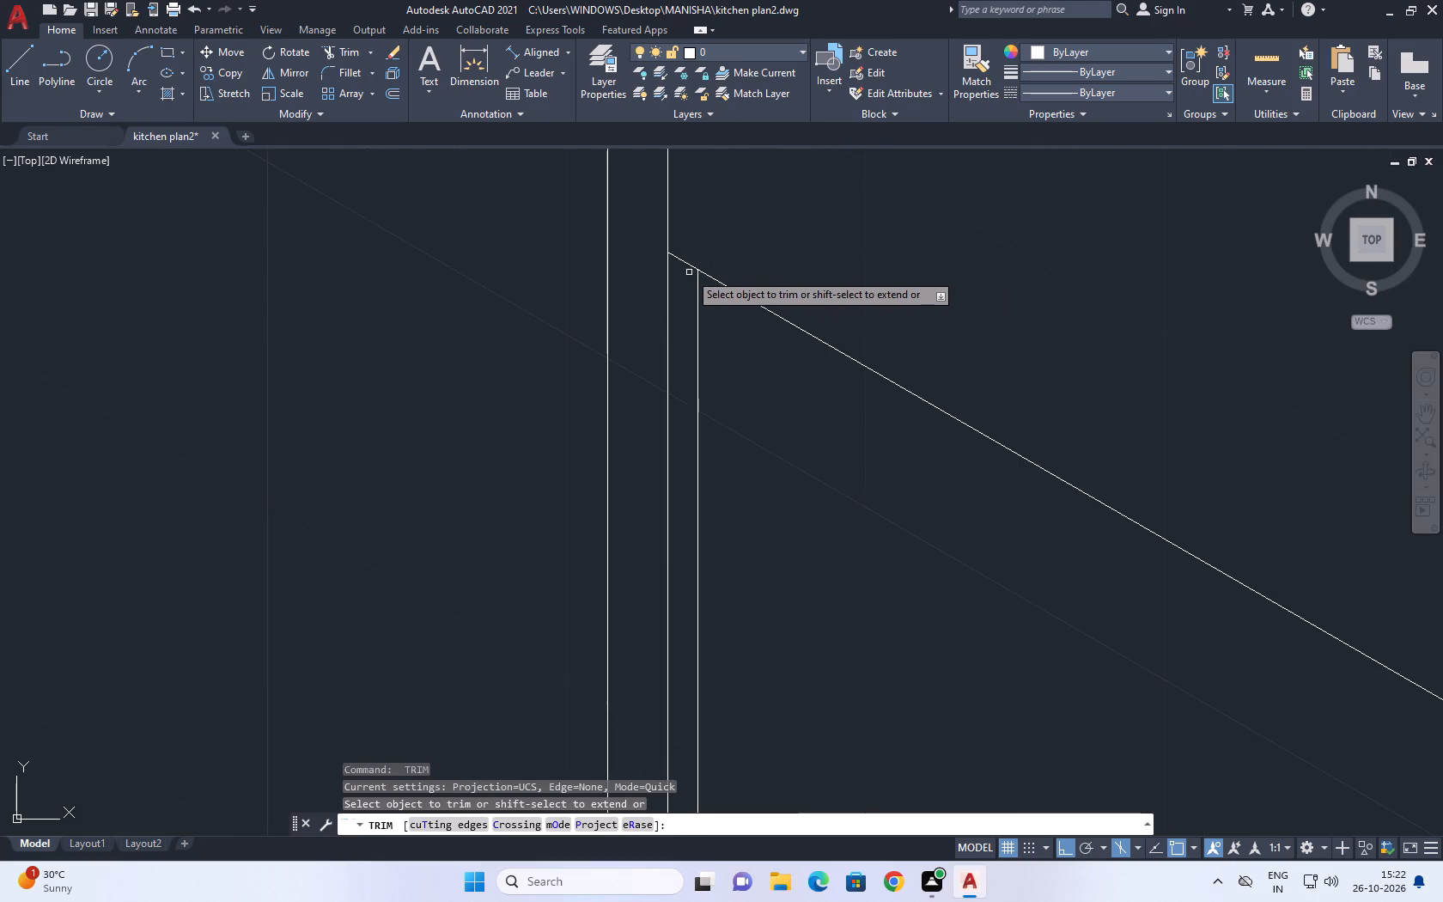
left_click(687, 265)
left_click(697, 260)
left_click(685, 274)
scroll(754, 273, "down", 5)
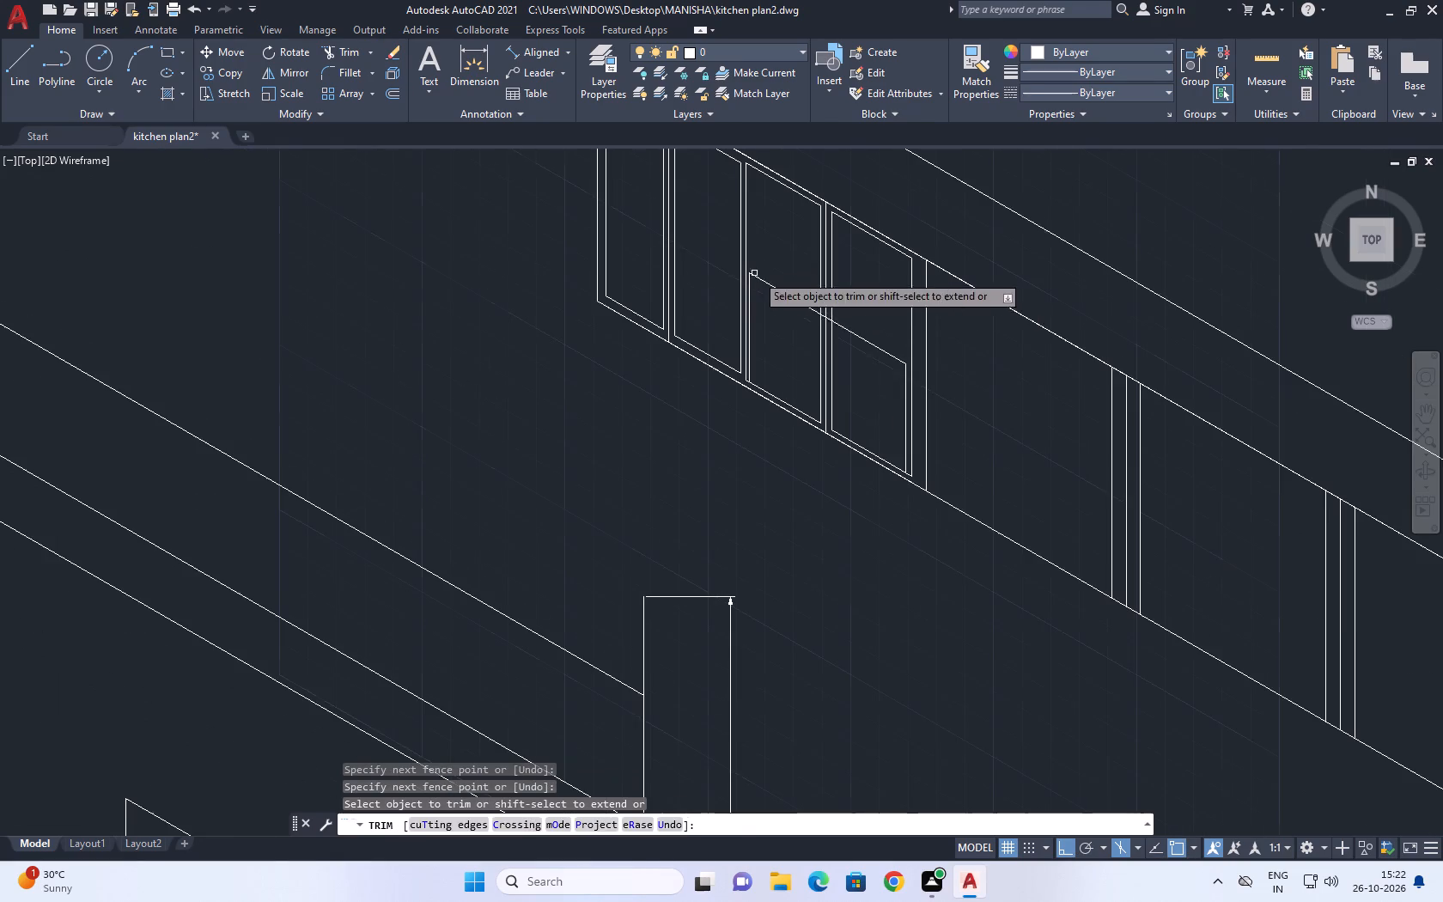
key("Escape")
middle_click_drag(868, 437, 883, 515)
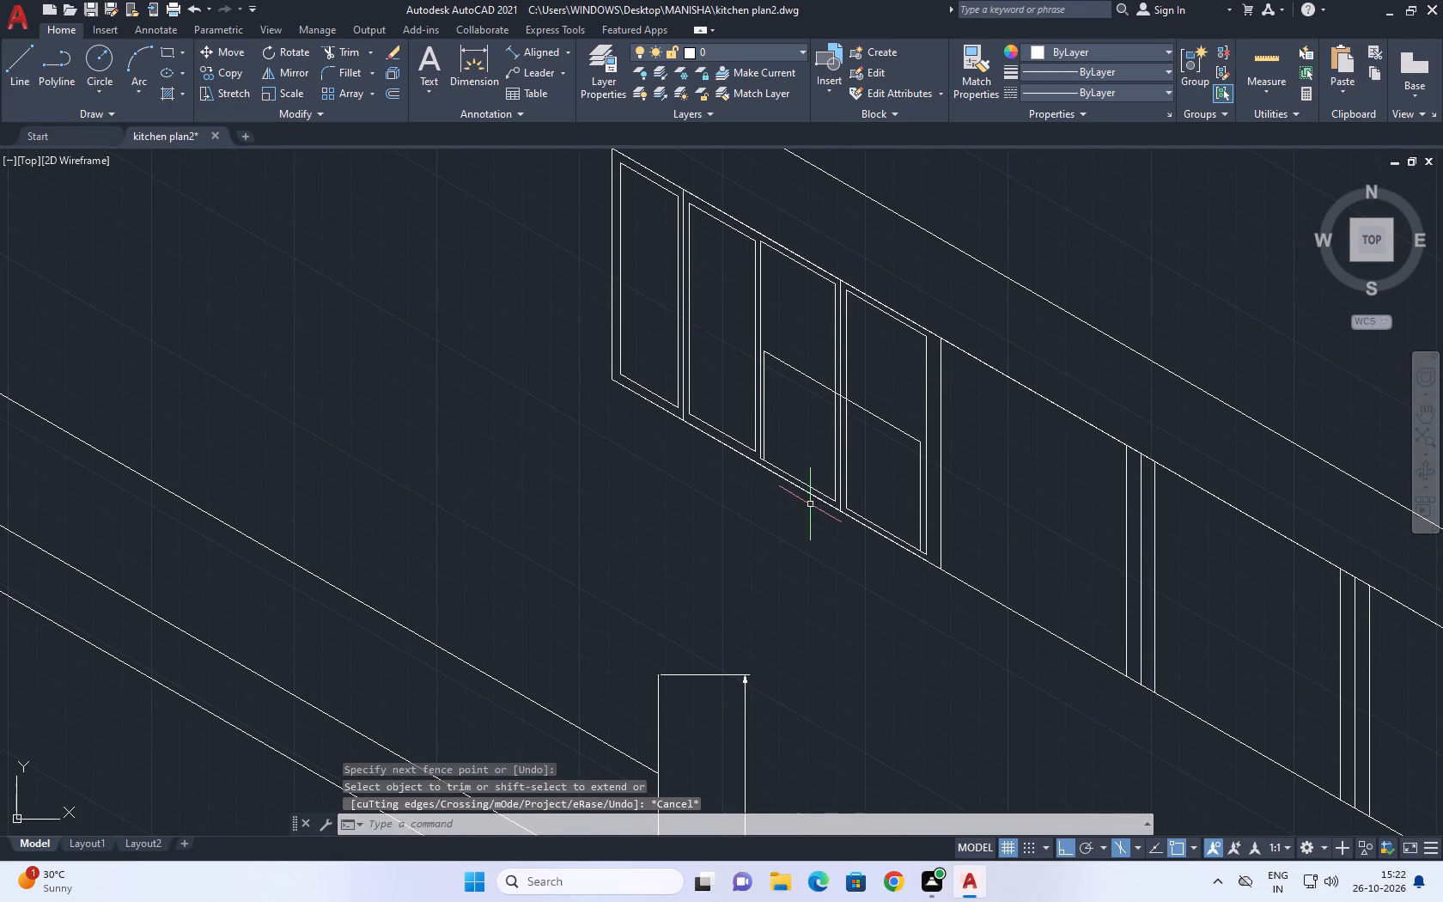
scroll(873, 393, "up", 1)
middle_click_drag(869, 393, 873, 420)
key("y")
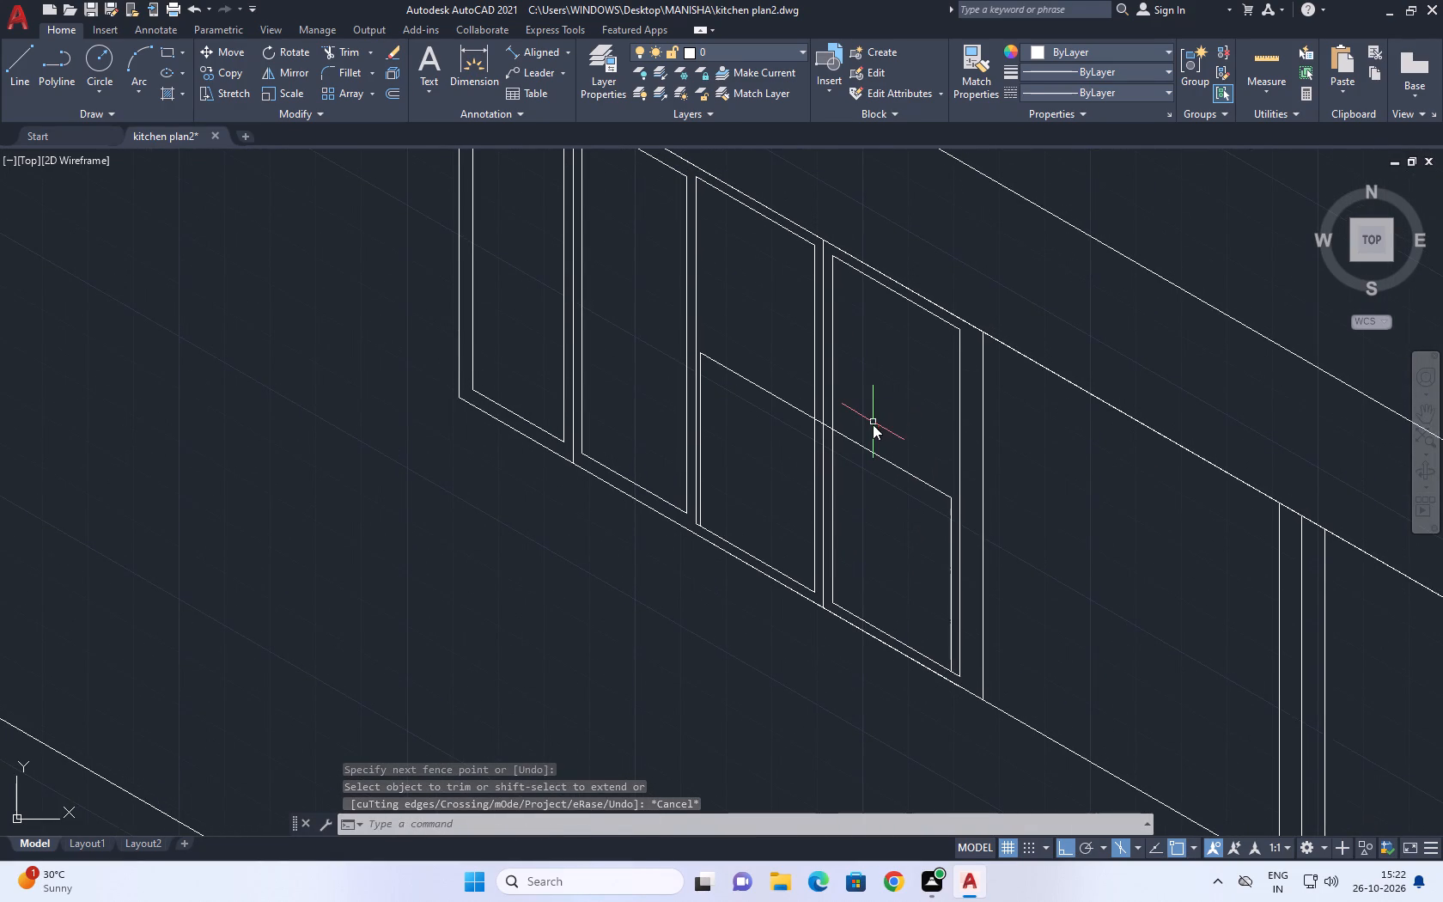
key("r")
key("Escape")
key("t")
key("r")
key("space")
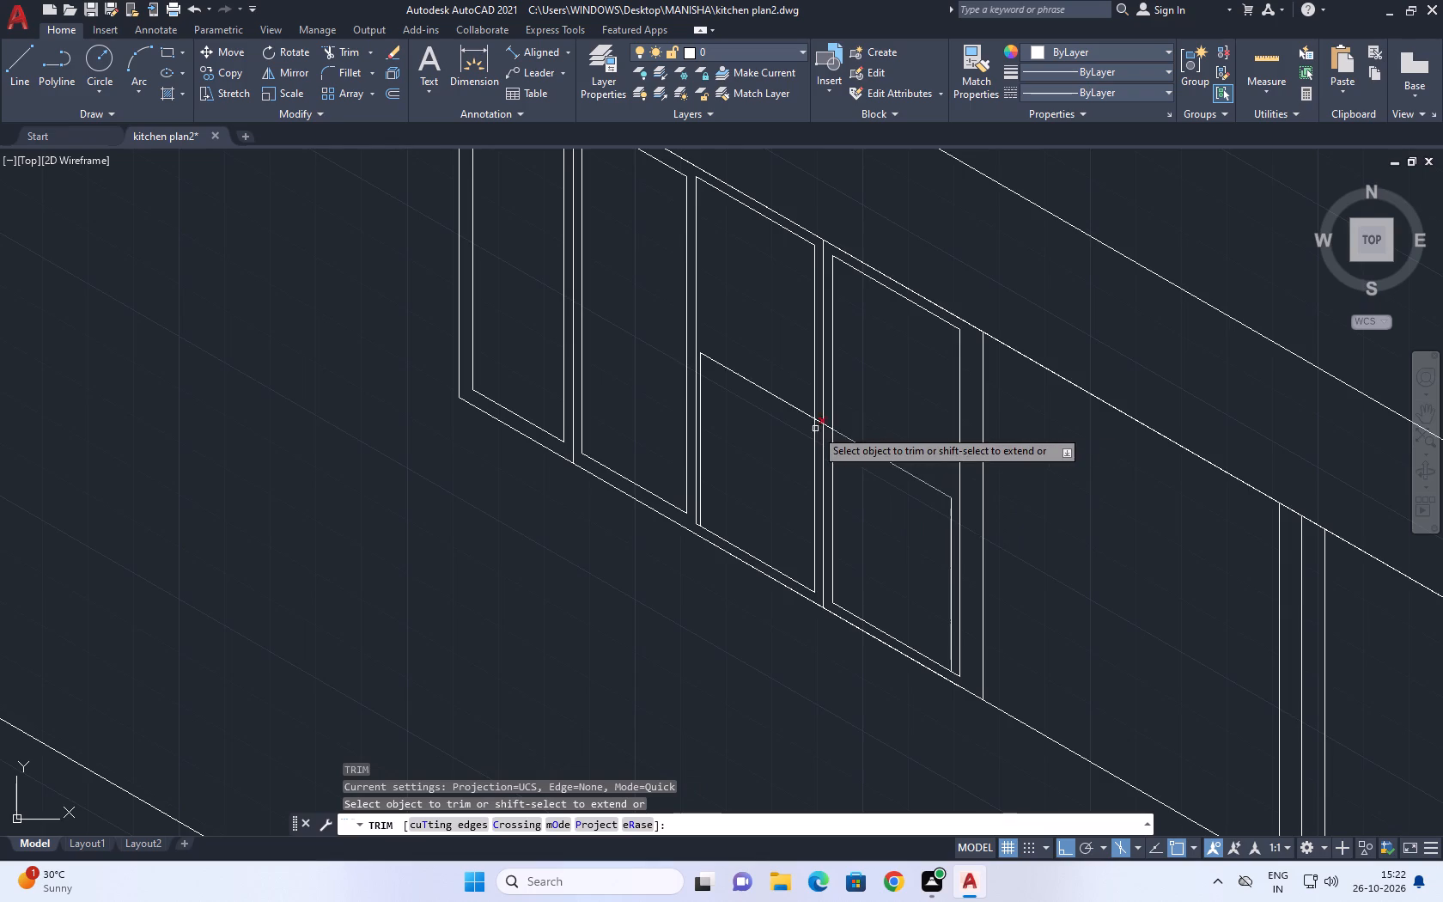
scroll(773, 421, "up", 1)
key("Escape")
Copy the second section's mid-height line 5 units straight down.
middle_click_drag(919, 449, 910, 384)
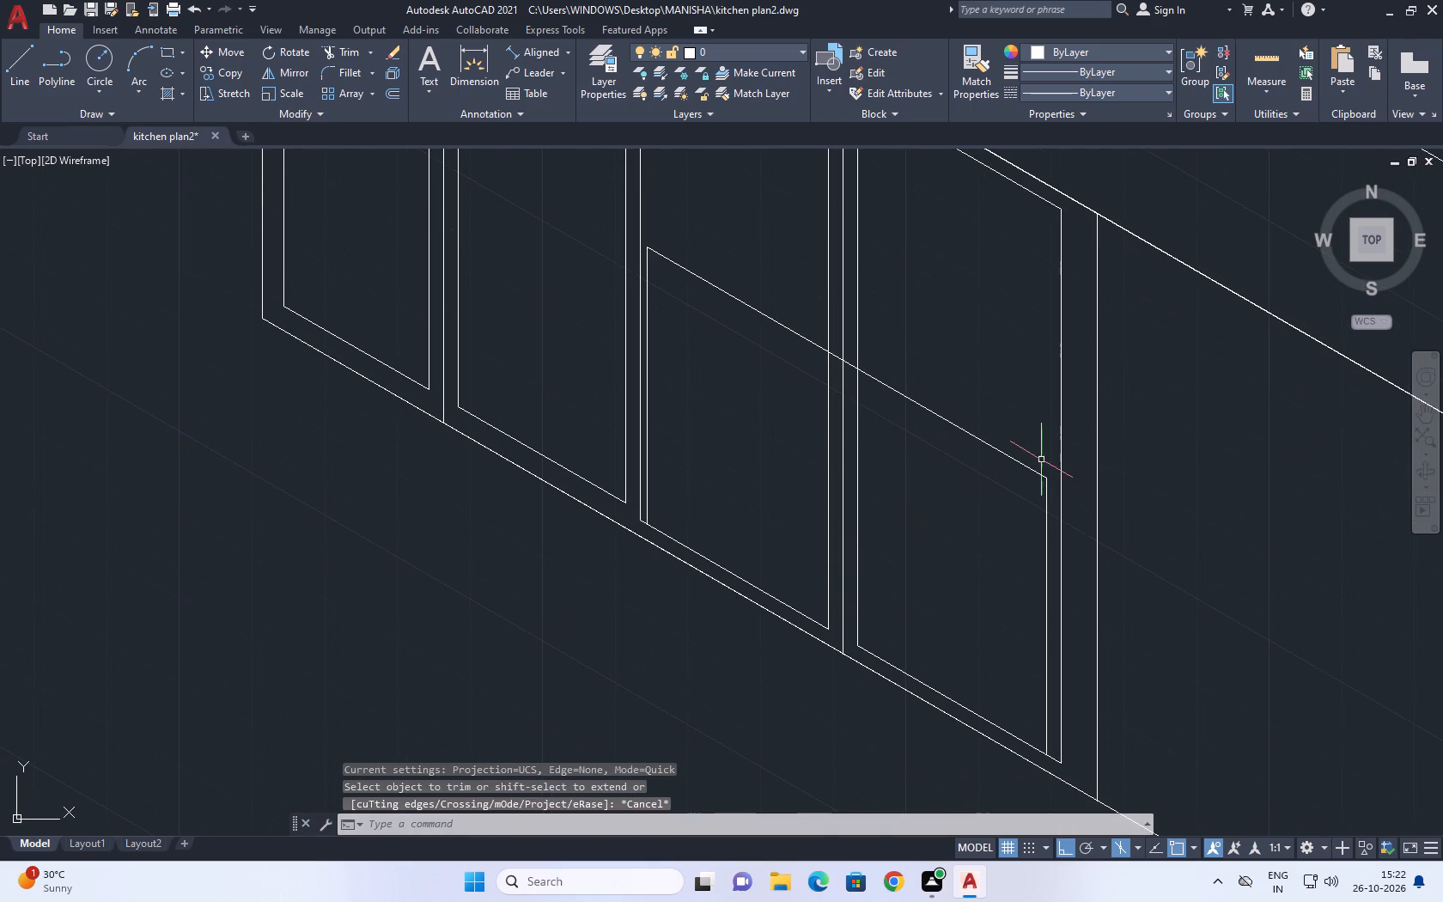
left_click(1025, 409)
left_click(966, 461)
middle_click_drag(969, 442, 970, 464)
key("c")
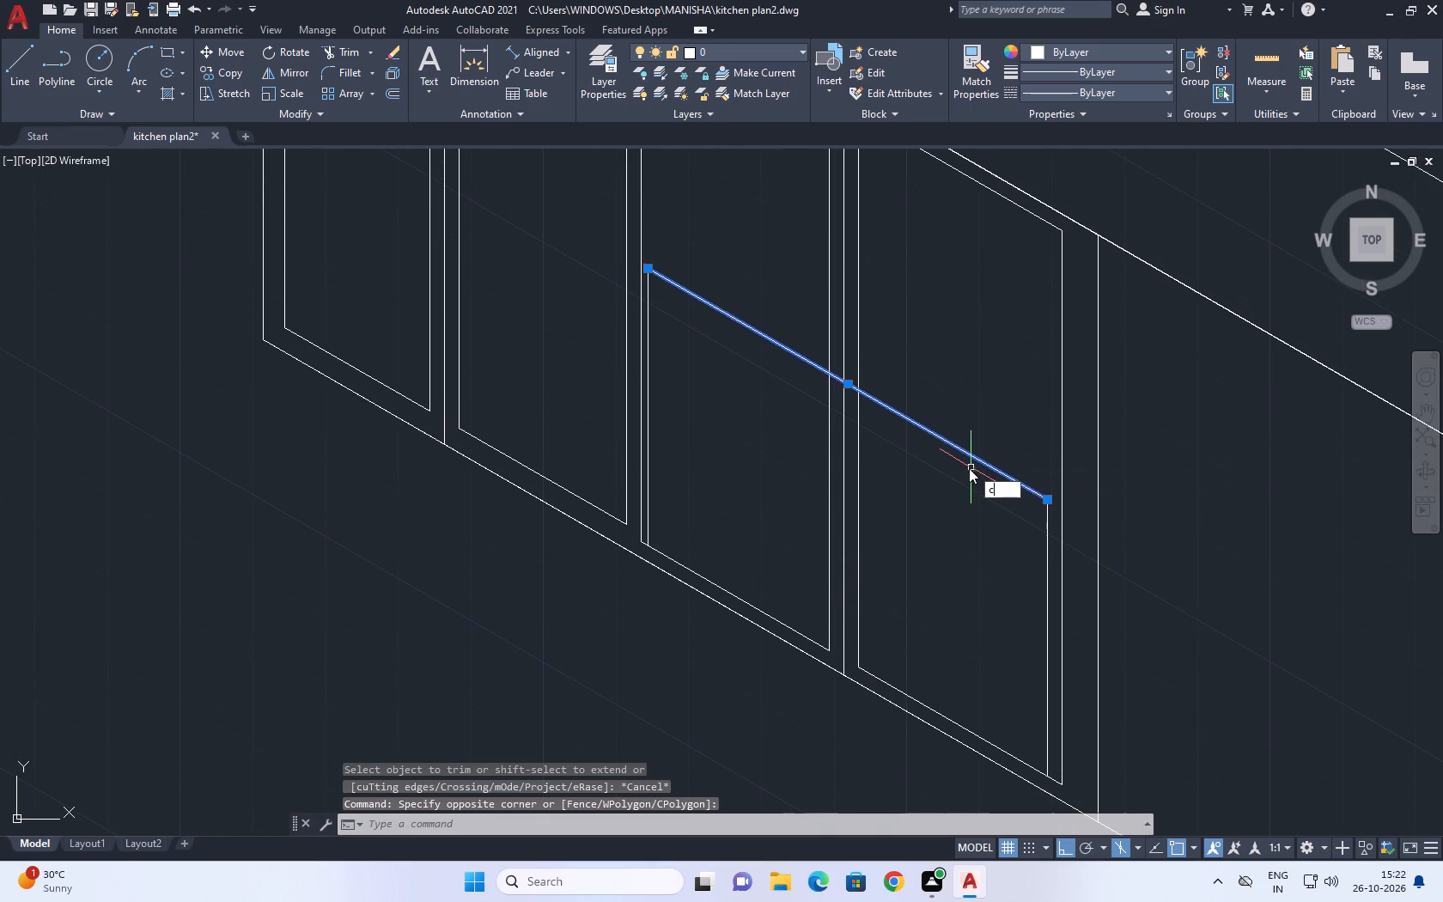
key("o")
key("space")
left_click(944, 452)
type("5")
key("space")
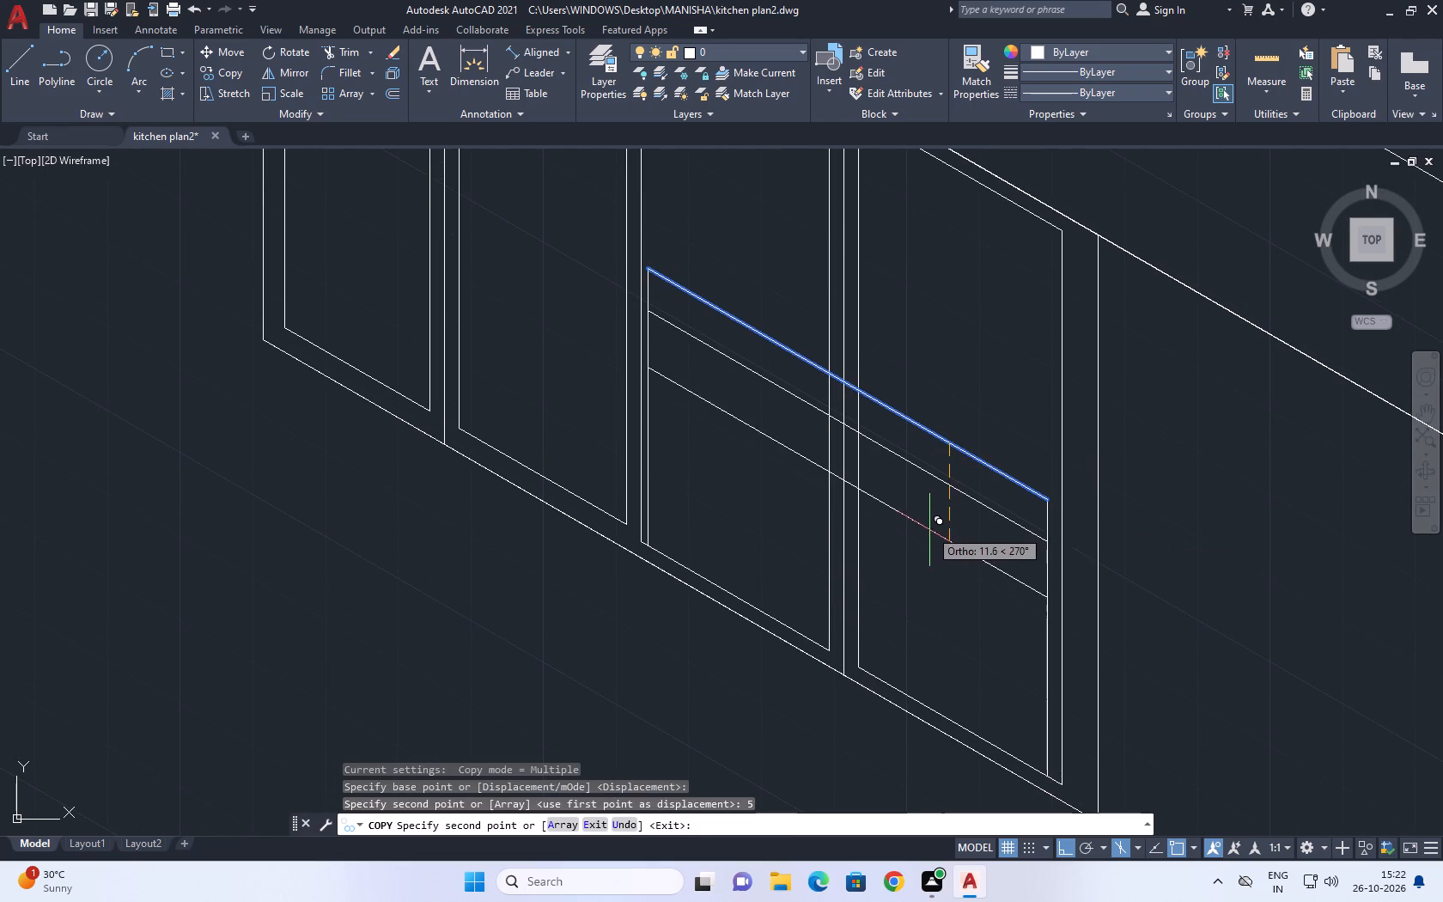
middle_click_drag(928, 521, 949, 371)
key("Escape")
Extend the near door's inner bottom line across the middle lines and the far door to the copied far vertical.
middle_click_drag(917, 497, 913, 543)
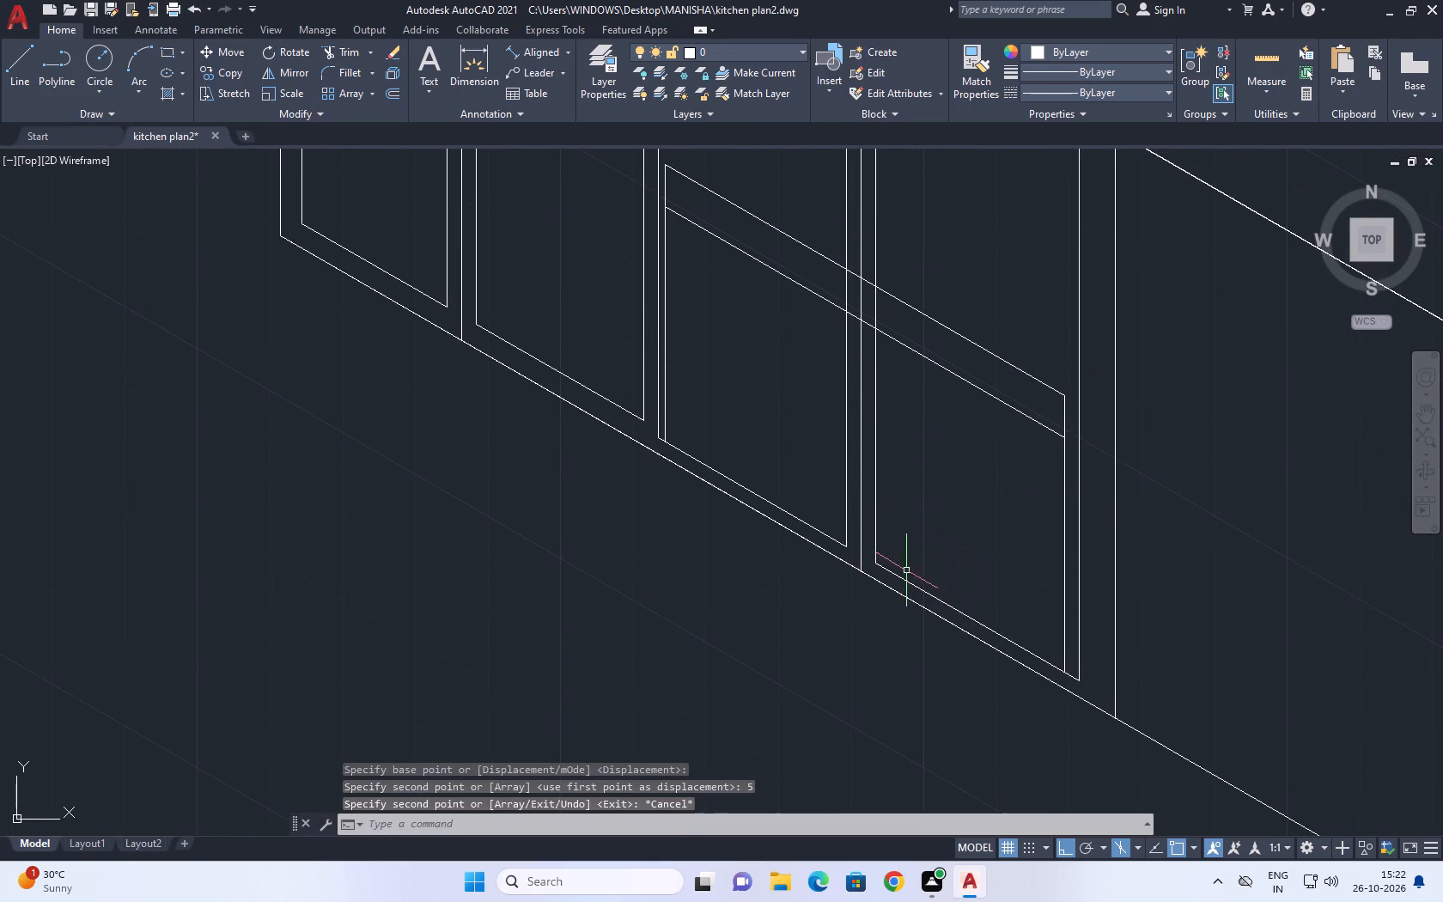
key("e")
key("x")
key("space")
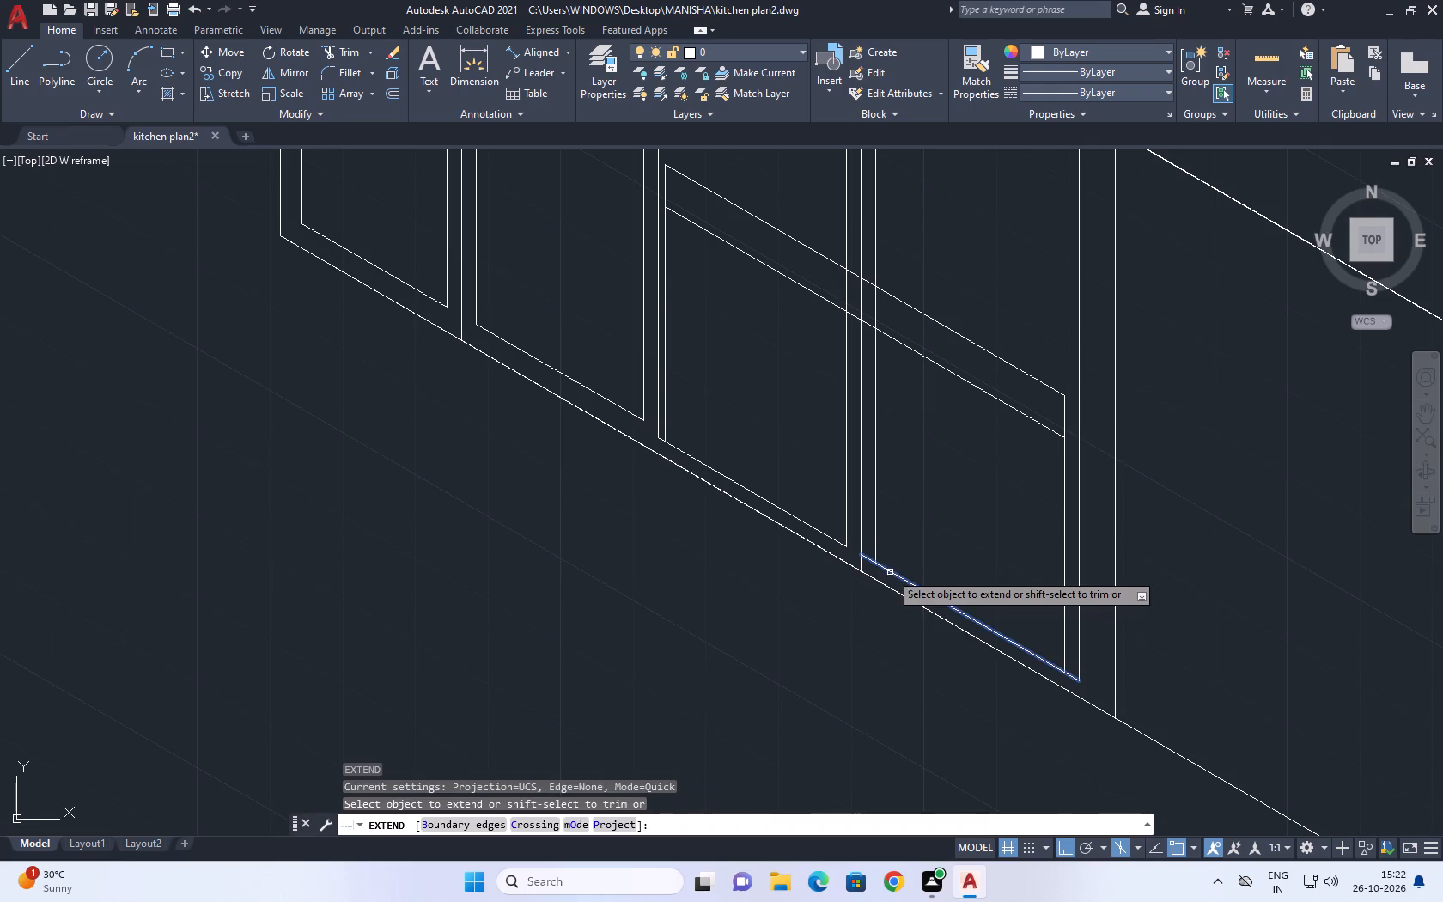
triple_click(890, 572)
key("Escape")
Copy the extended inner bottom line 5 units straight up.
left_click(886, 572)
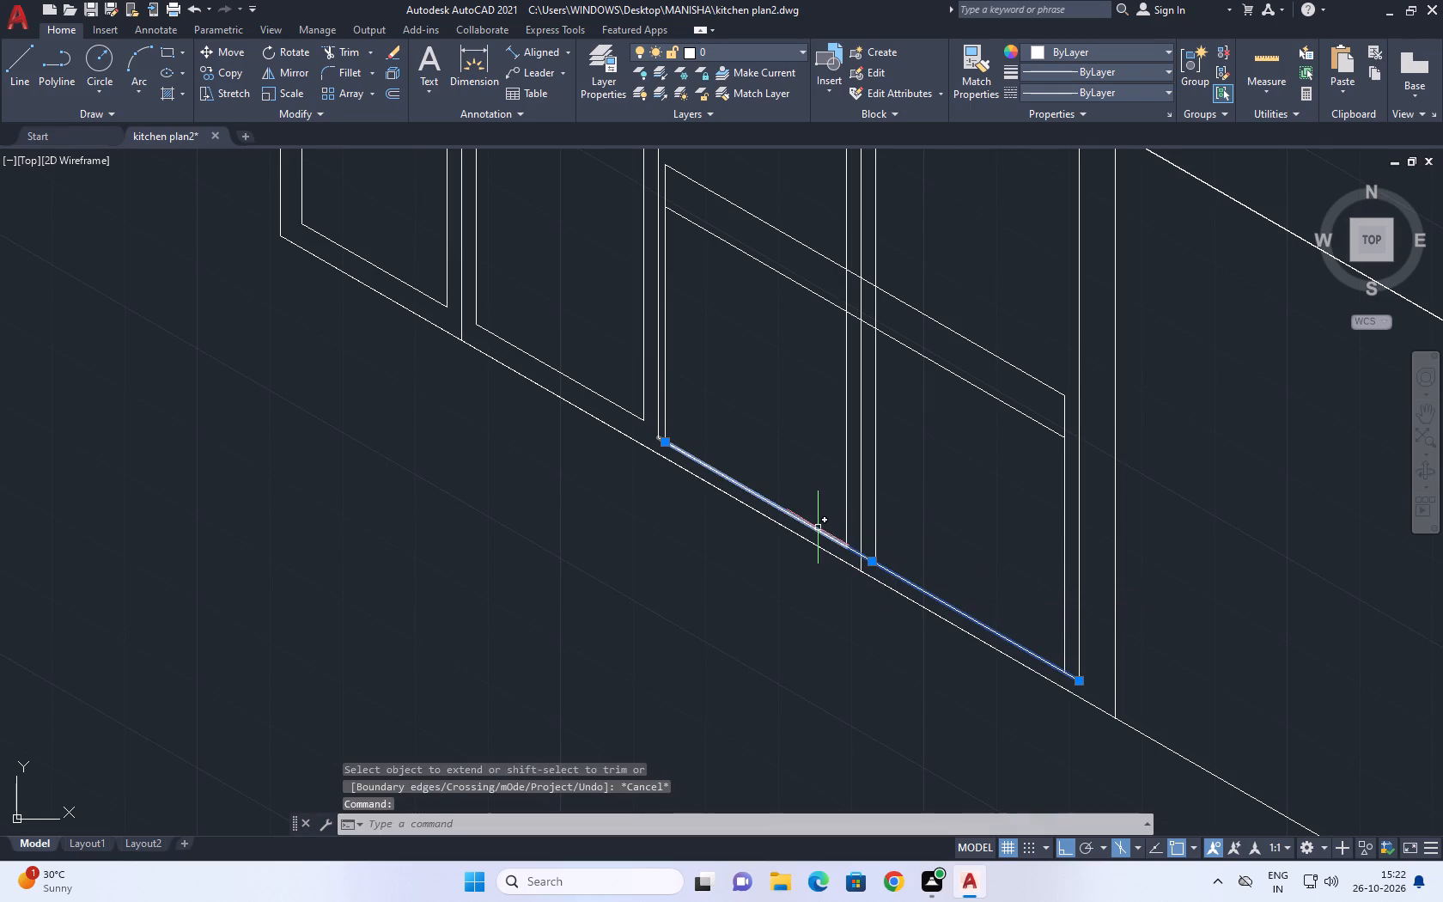
key("c")
type("o")
key("space")
left_click(848, 550)
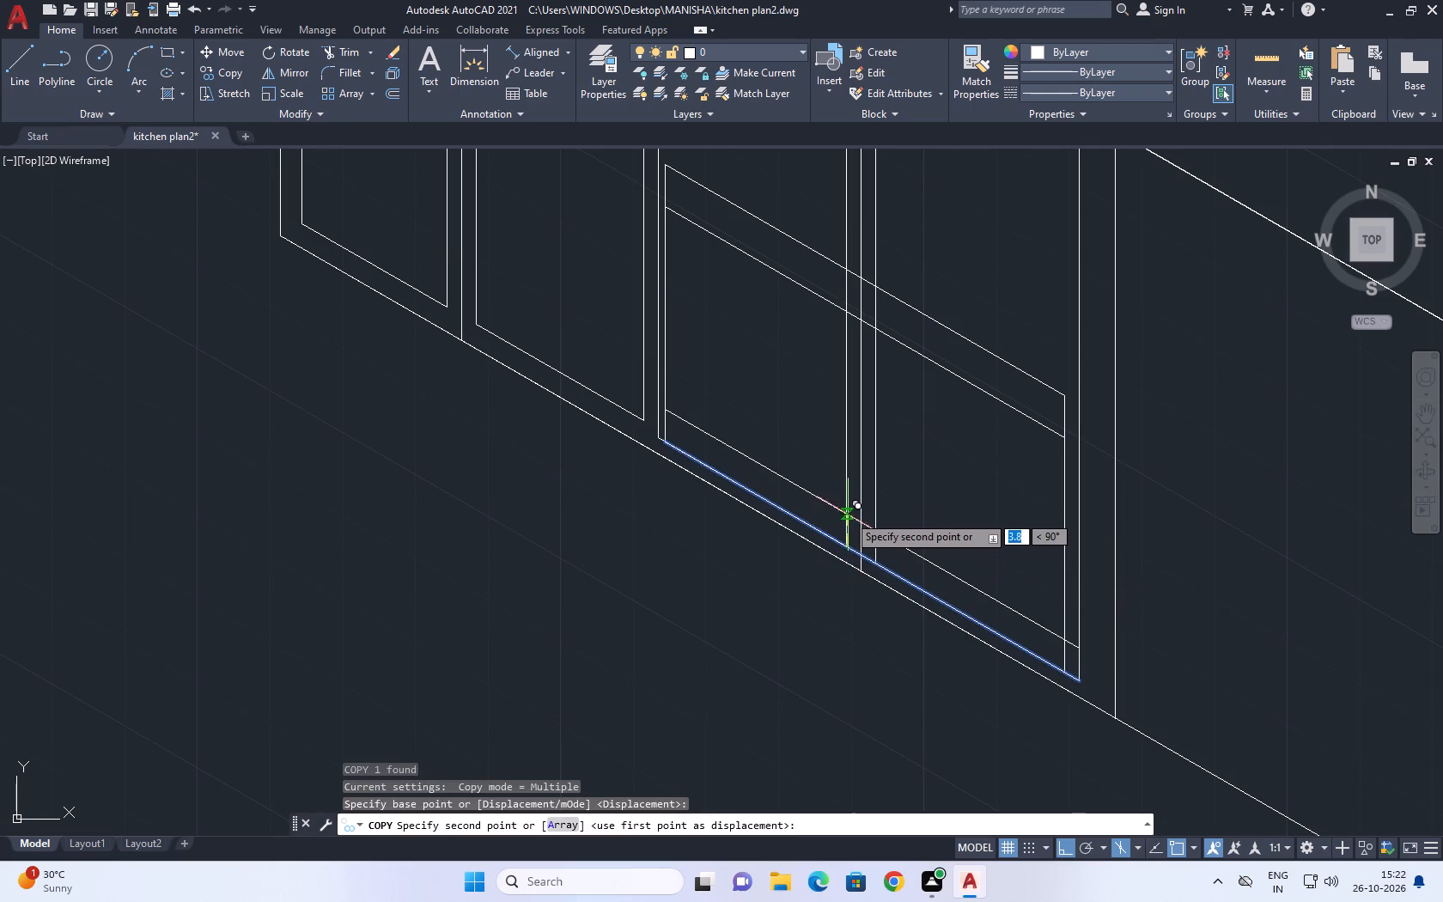
type("5")
key("space")
key("Escape")
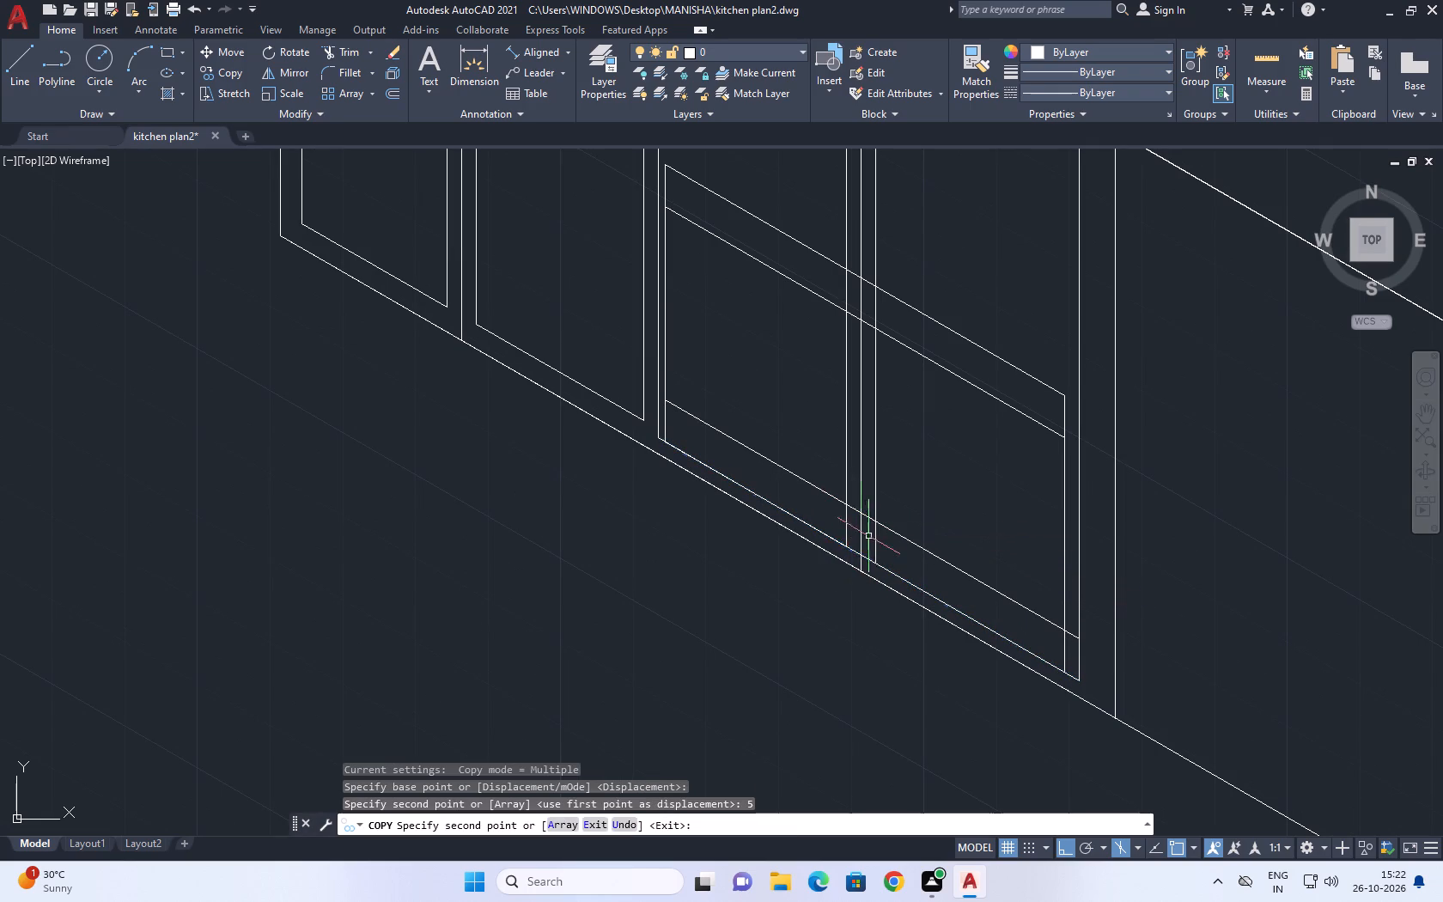
Trim the second section's middle verticals below the copied line that runs just above the inner bottom line.
key("t")
key("r")
key("space")
left_click(892, 563)
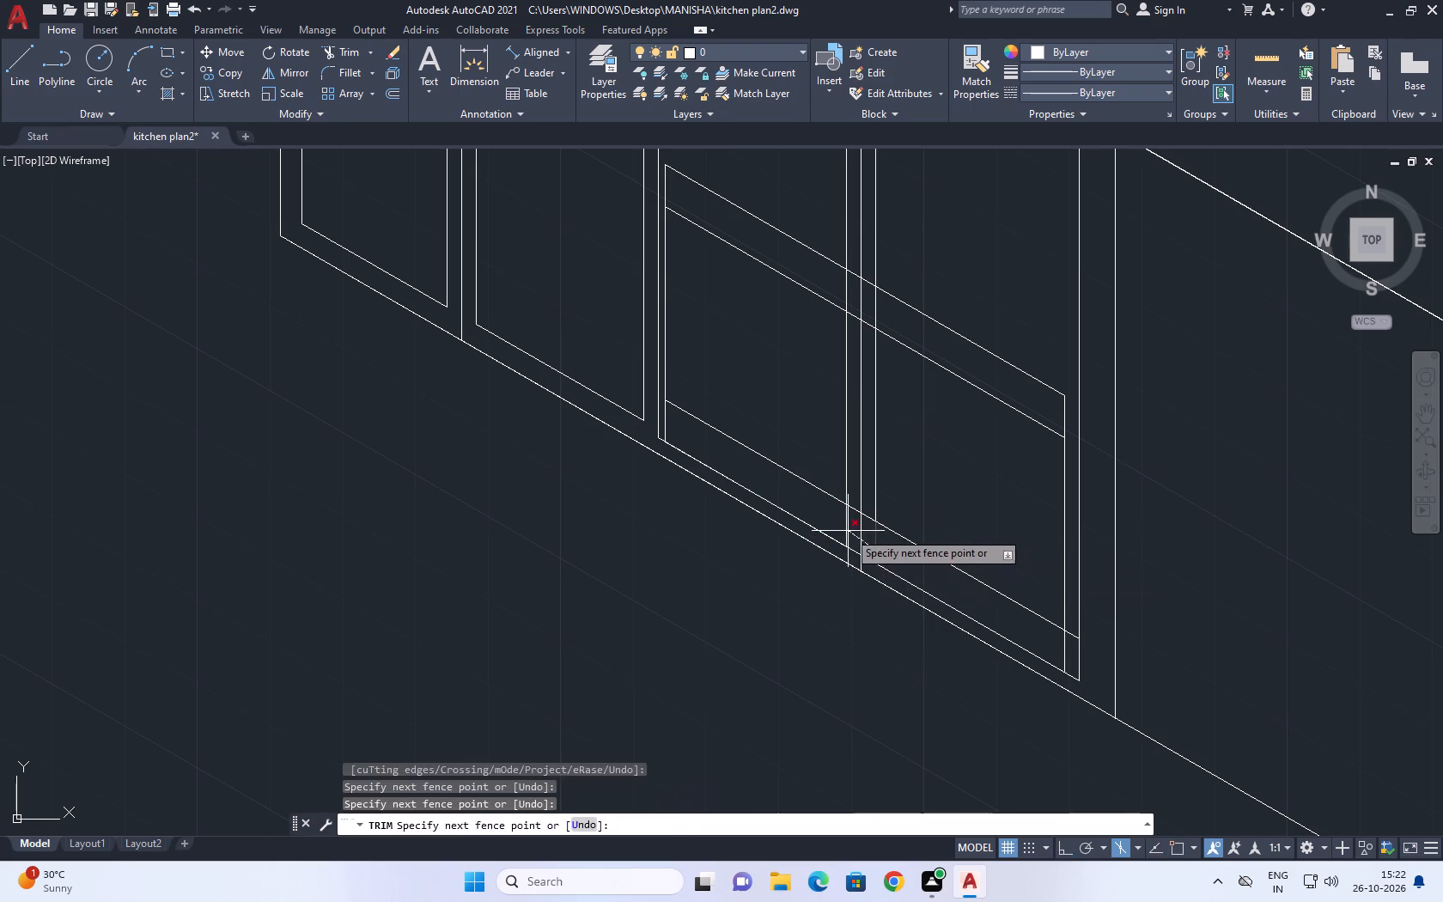
left_click(842, 521)
scroll(875, 565, "up", 2)
left_click(858, 571)
left_click(827, 554)
scroll(866, 560, "down", 4)
key("Escape")
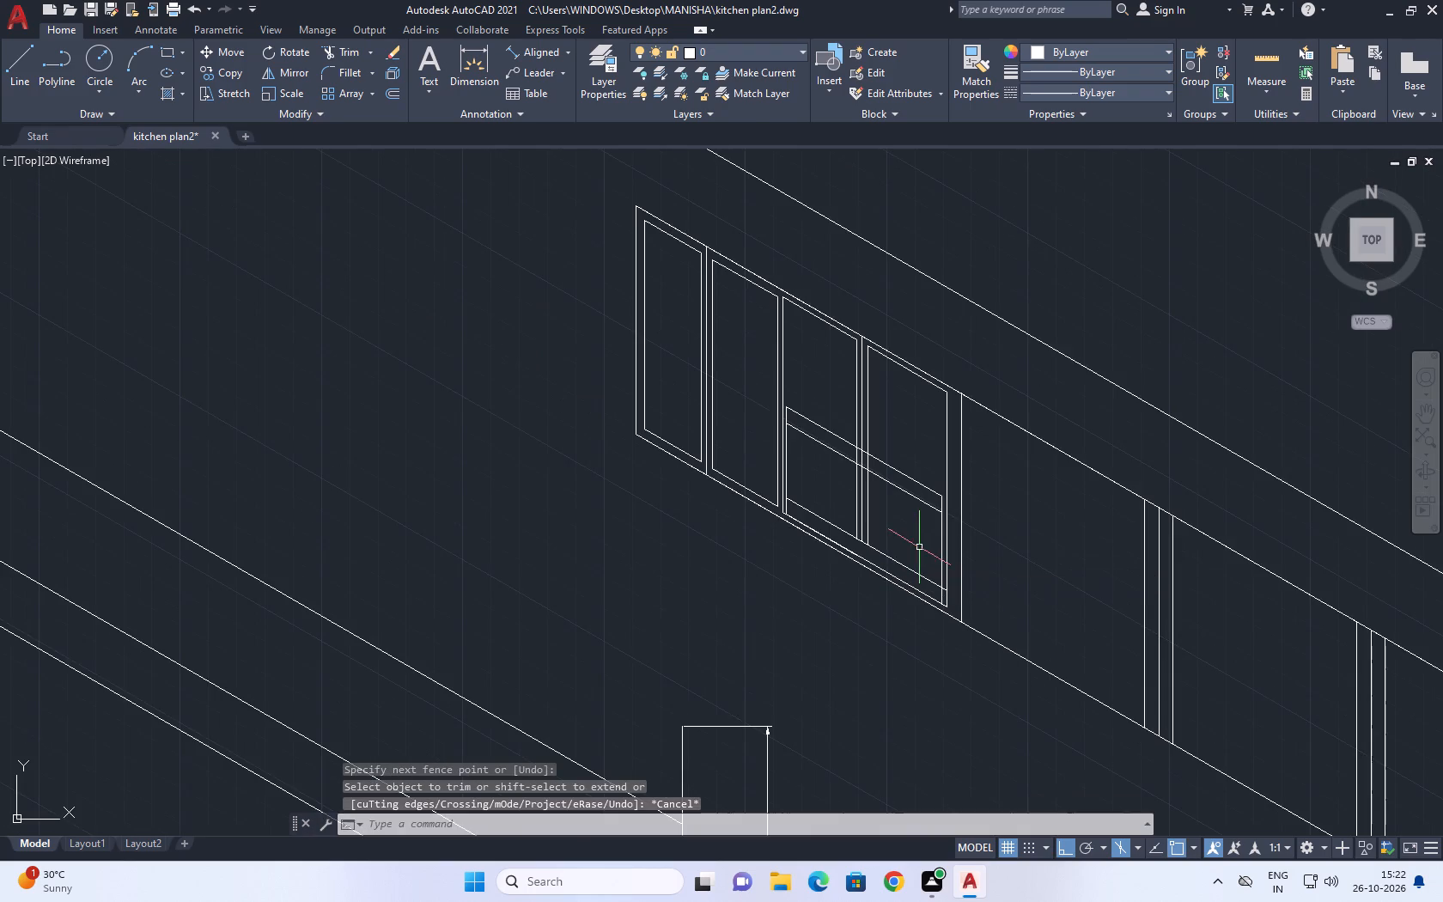
Trim the second section's middle verticals between the mid-height line and its copy just below.
scroll(873, 458, "up", 1)
key("space")
scroll(863, 478, "up", 3)
left_click(897, 478)
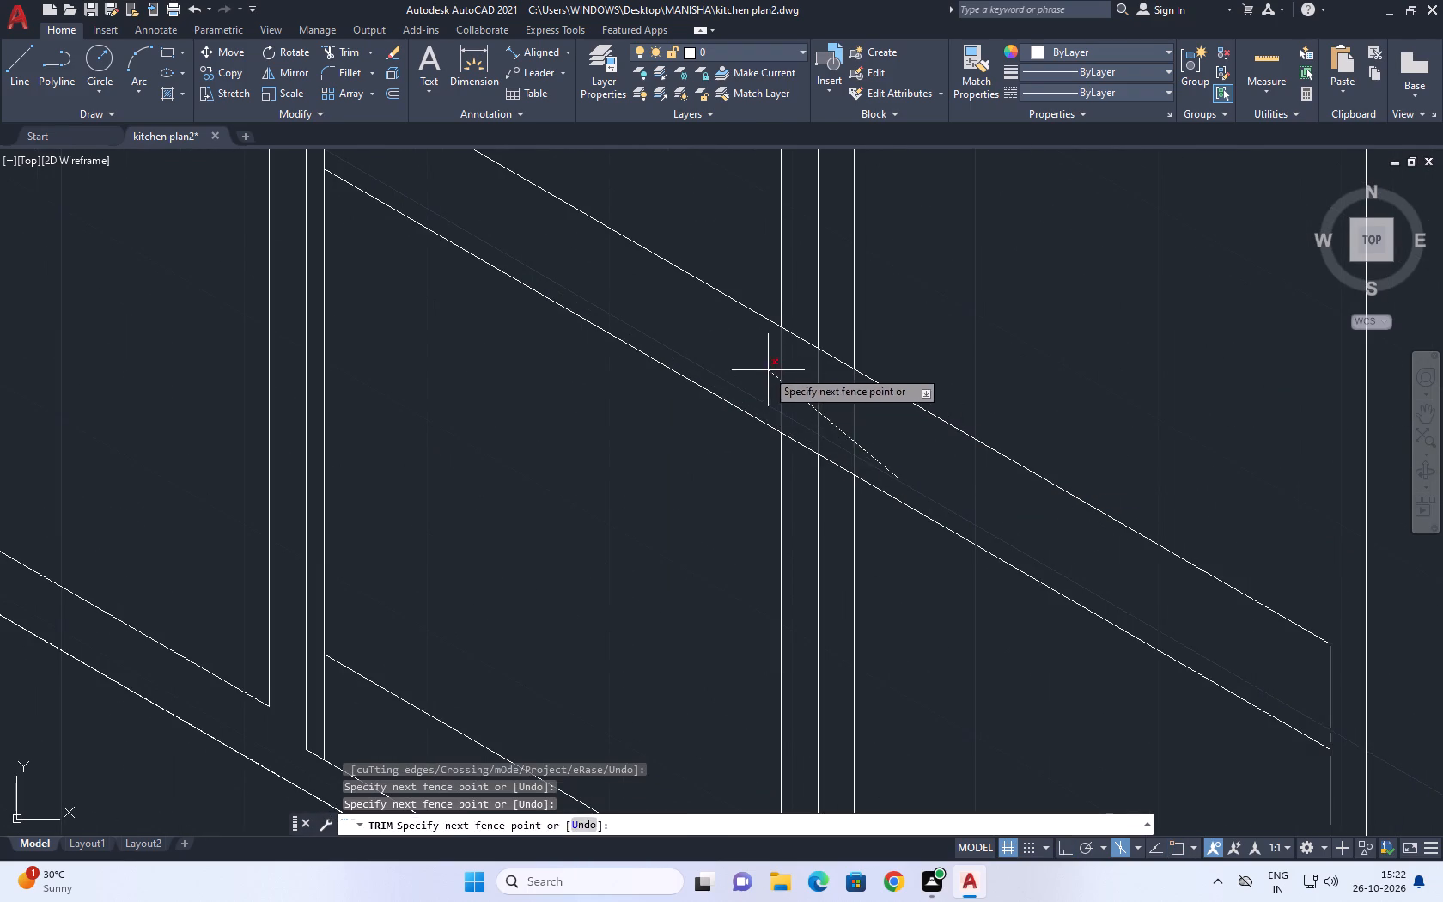
left_click(758, 366)
key("Escape")
Copy the lower panel's far vertical edge 2 units inward along the isometric axis.
scroll(838, 450, "down", 4)
scroll(911, 521, "up", 2)
middle_click_drag(916, 509, 931, 549)
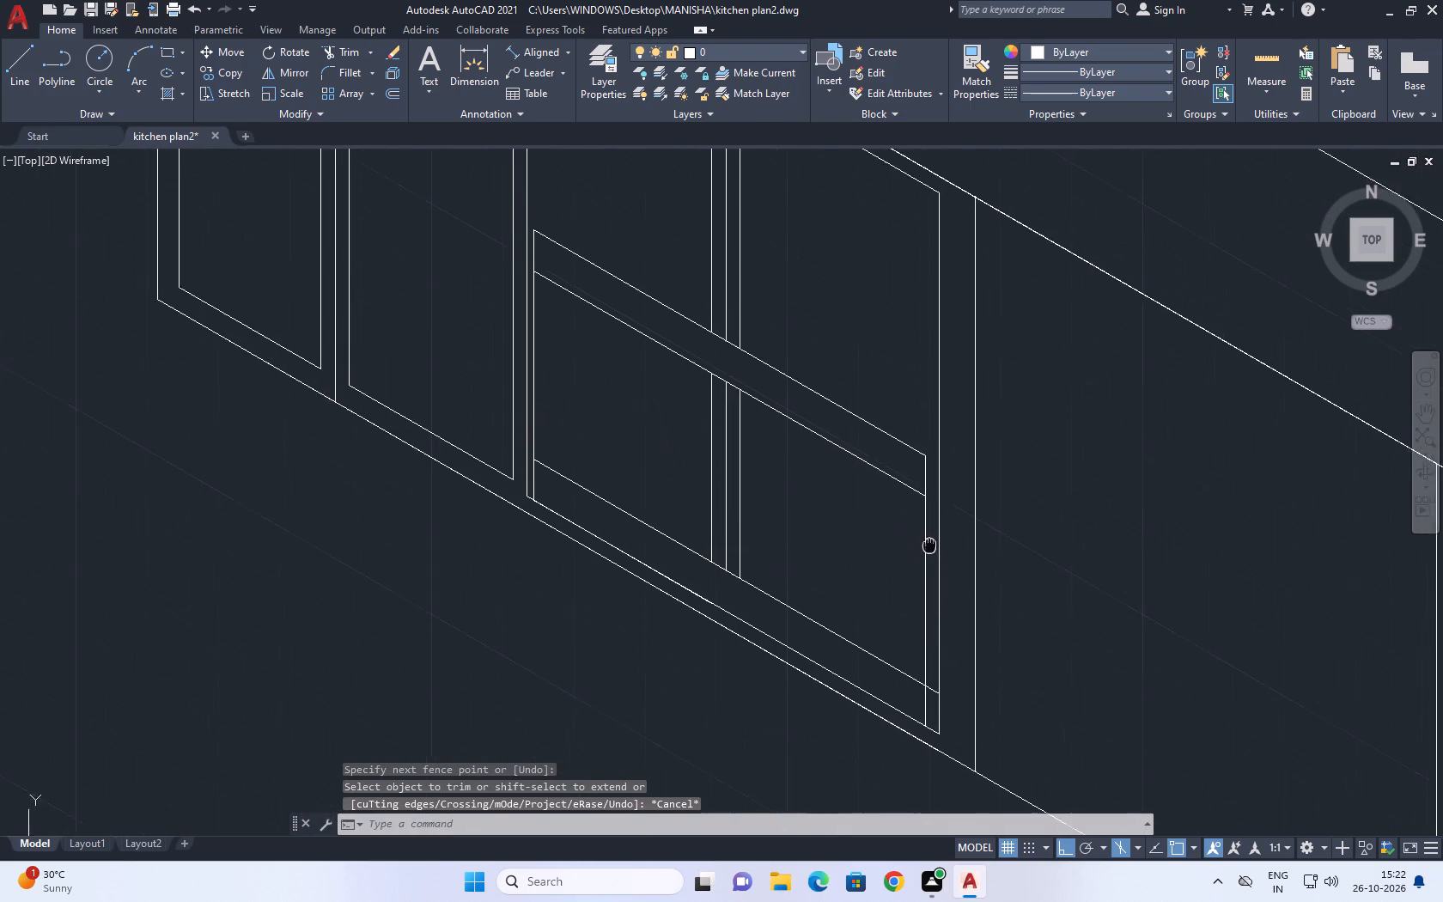
middle_click_drag(931, 549, 946, 564)
scroll(946, 564, "down", 1)
scroll(946, 576, "up", 3)
left_click(936, 566)
left_click(867, 528)
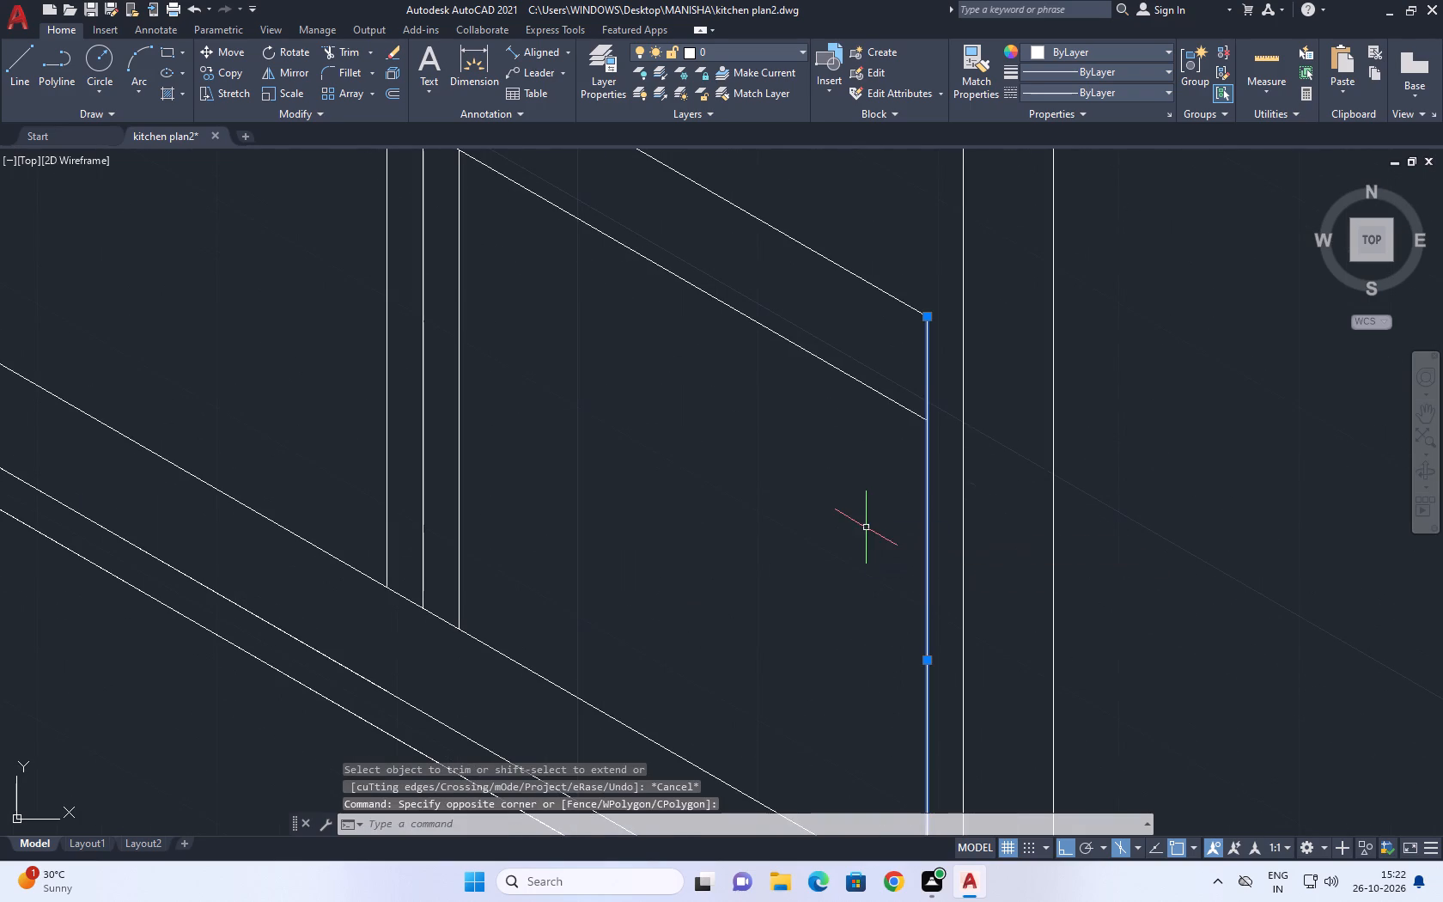
type("co")
key("space")
left_click_drag(916, 636, 896, 632)
key("2")
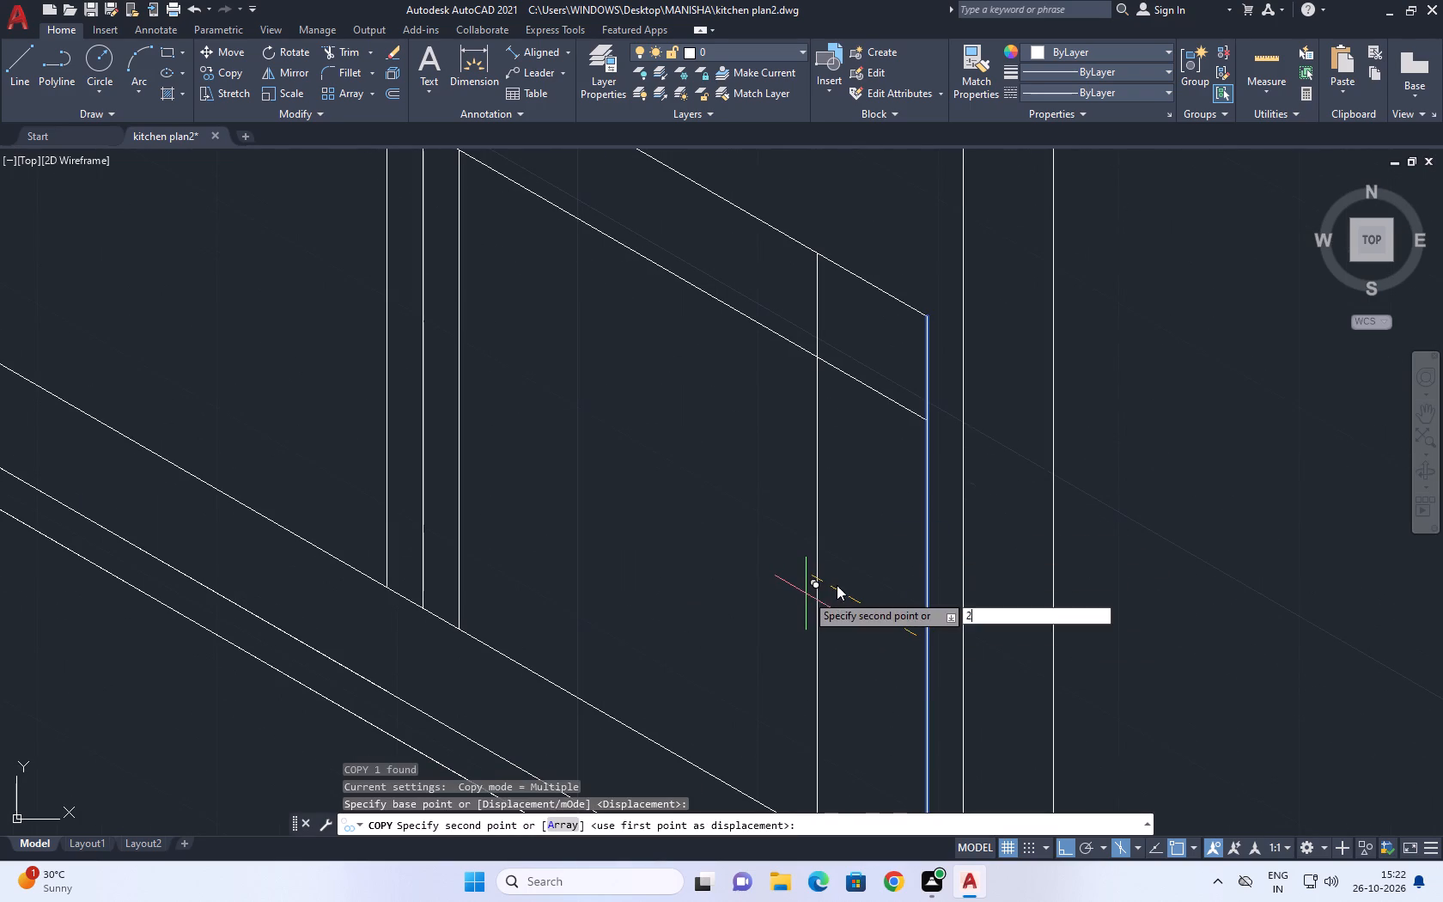
key("space")
scroll(819, 584, "down", 3)
key("Escape")
Copy the lower panel's near vertical edge 2 units inward along the isometric axis.
scroll(616, 430, "up", 3)
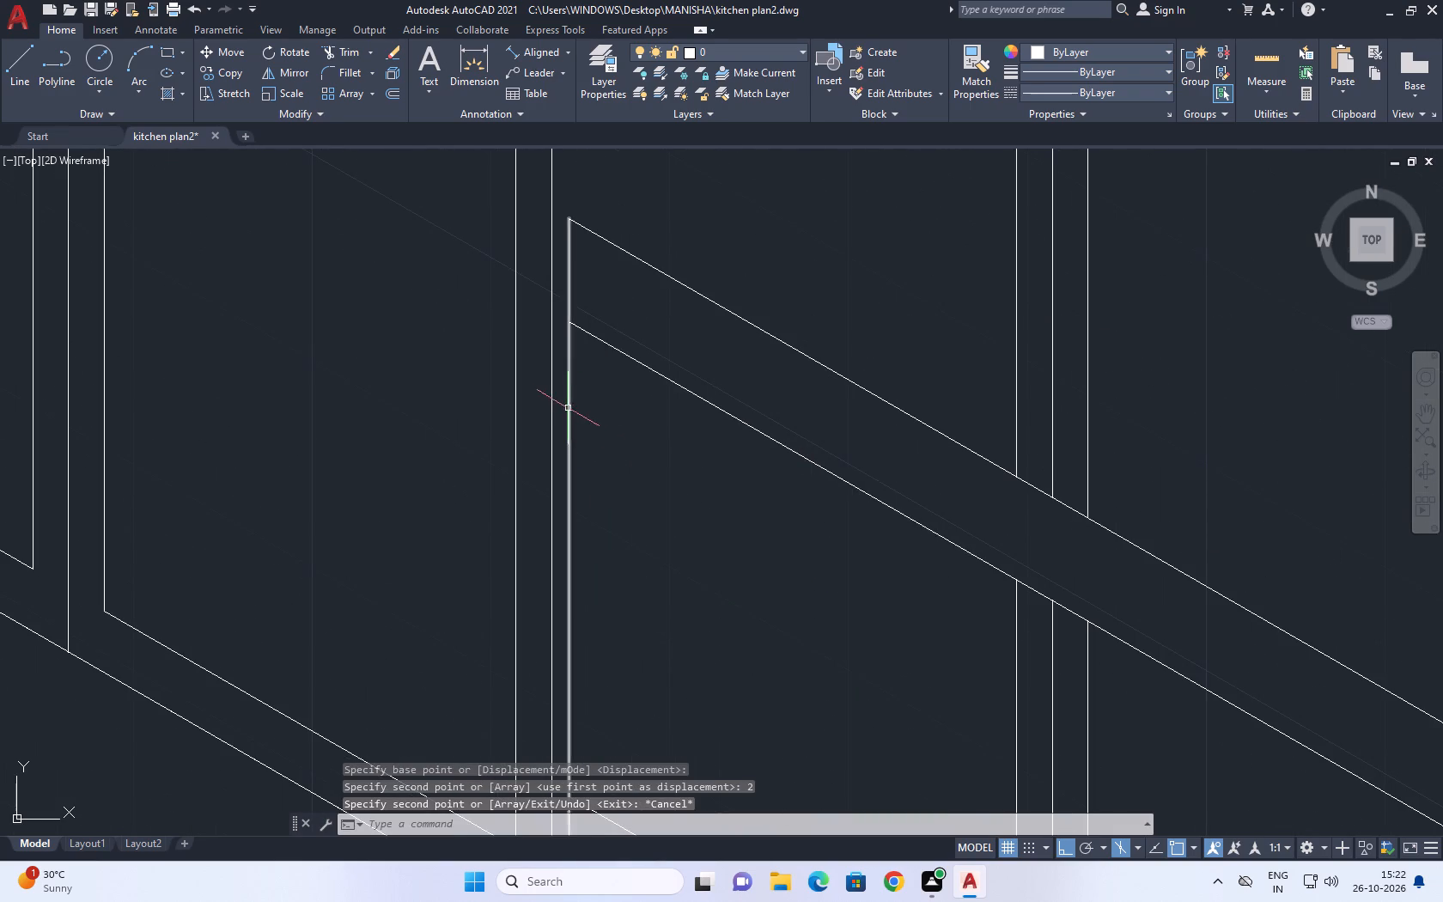
left_click(563, 406)
left_click(578, 447)
left_click(572, 436)
left_click(562, 417)
middle_click_drag(643, 514, 661, 545)
key("c")
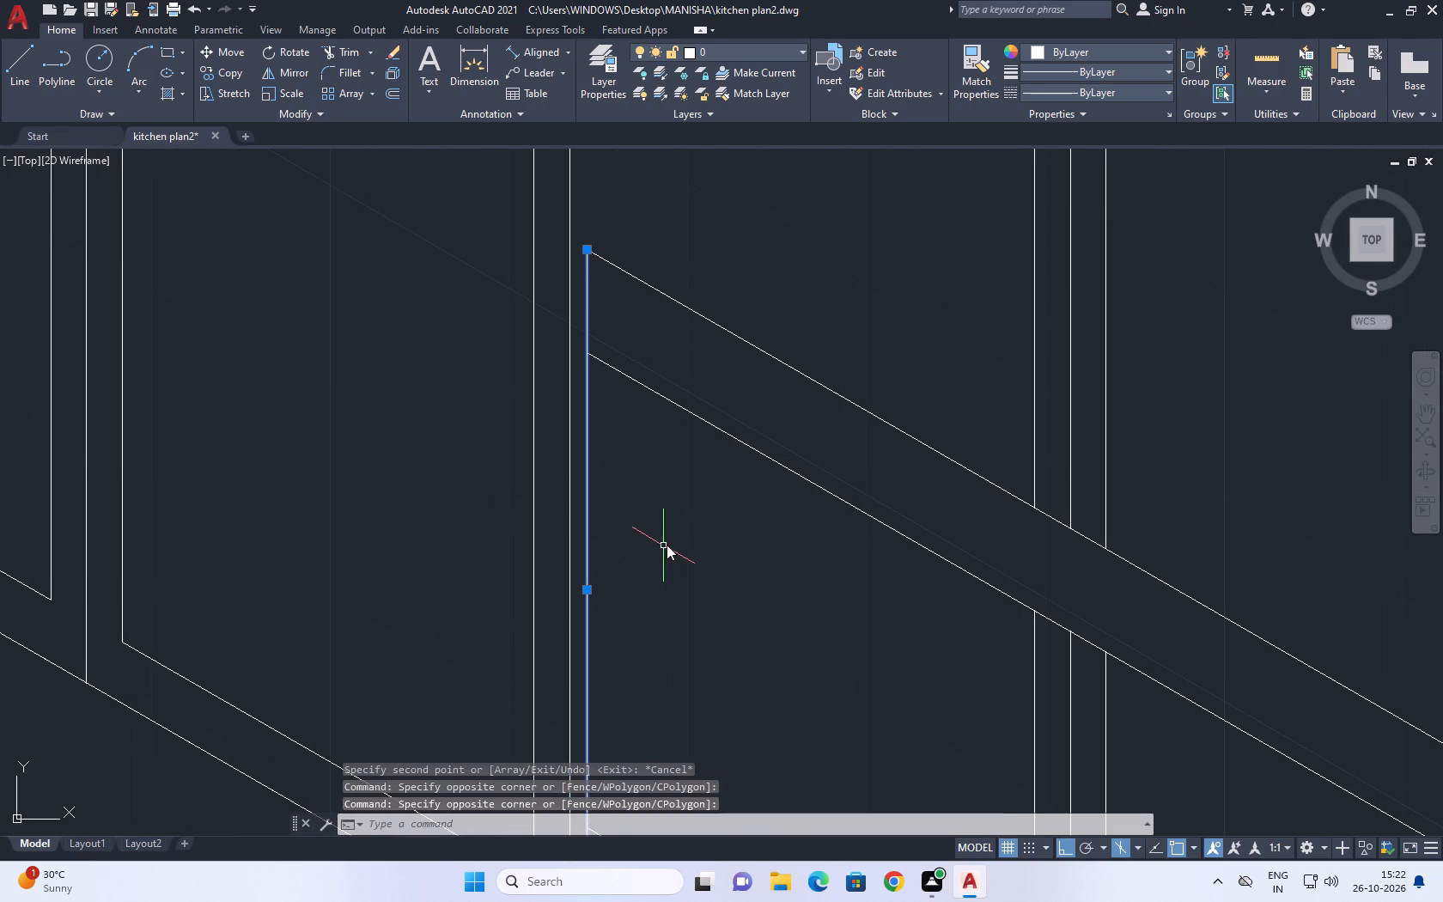
key("o")
key("space")
left_click_drag(606, 494, 661, 538)
key("2")
key("space")
key("Escape")
Delete the door-middle vertical pieces that remain inside the lower panel.
scroll(702, 491, "down", 4)
middle_click_drag(778, 570, 786, 515)
scroll(793, 507, "up", 2)
middle_click_drag(837, 478, 807, 493)
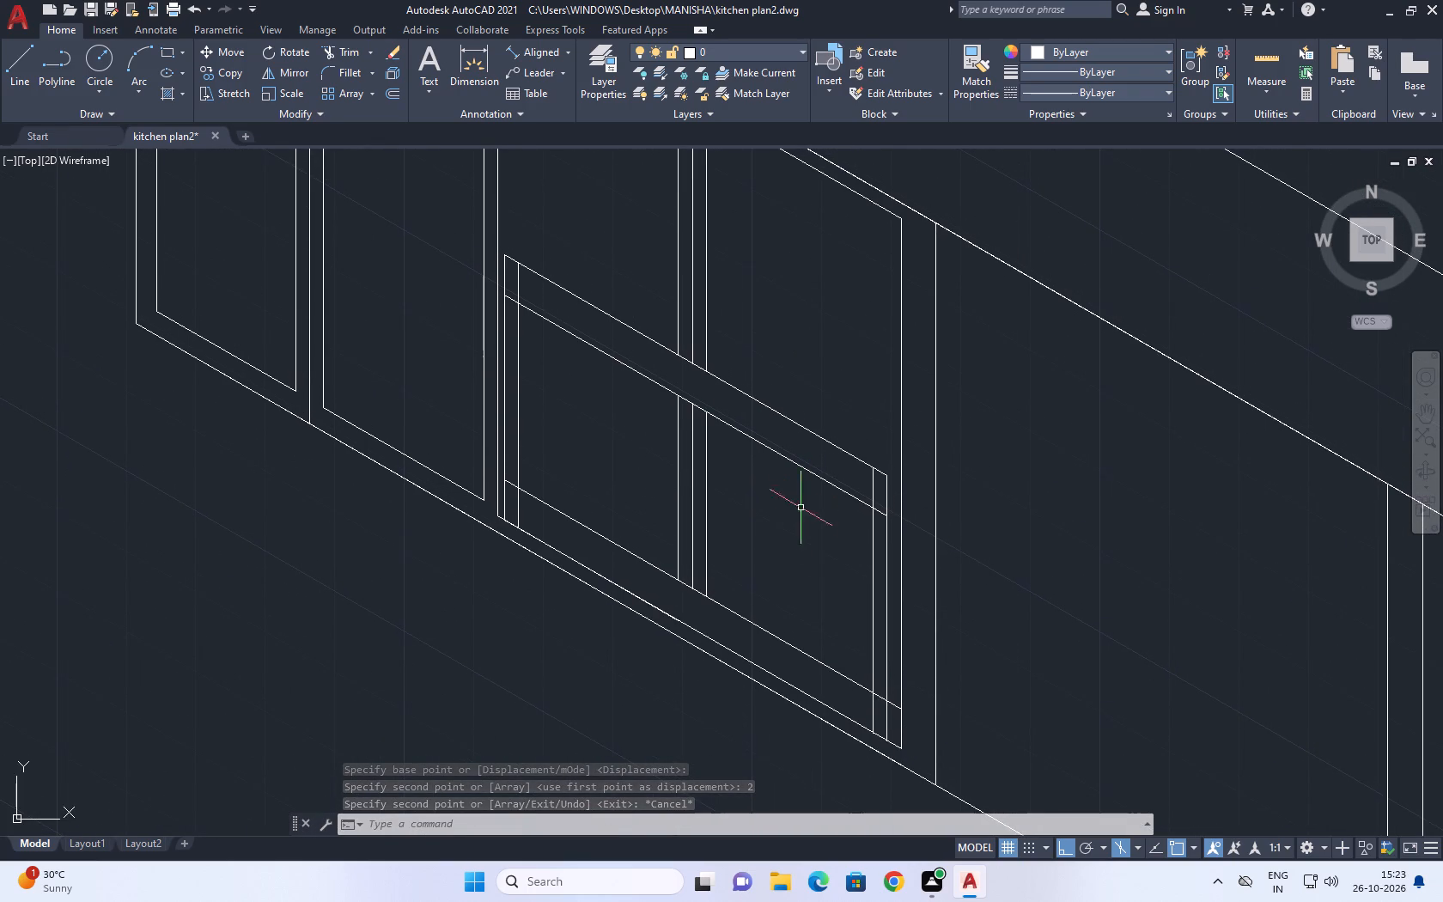
middle_click_drag(660, 441, 680, 451)
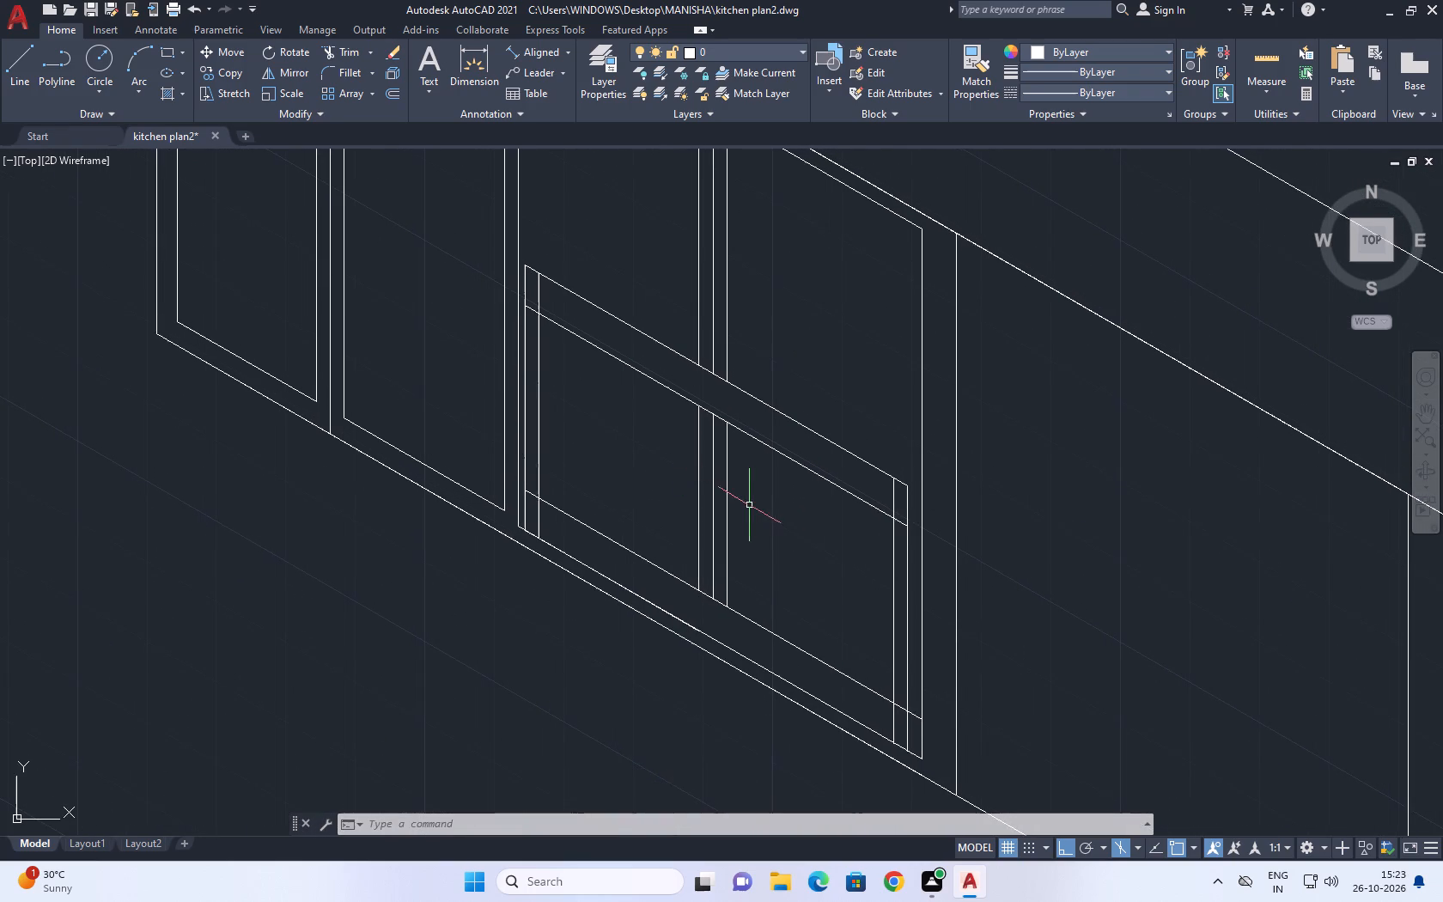
scroll(732, 503, "up", 1)
left_click_drag(790, 524, 711, 498)
left_click(612, 463)
key("Delete")
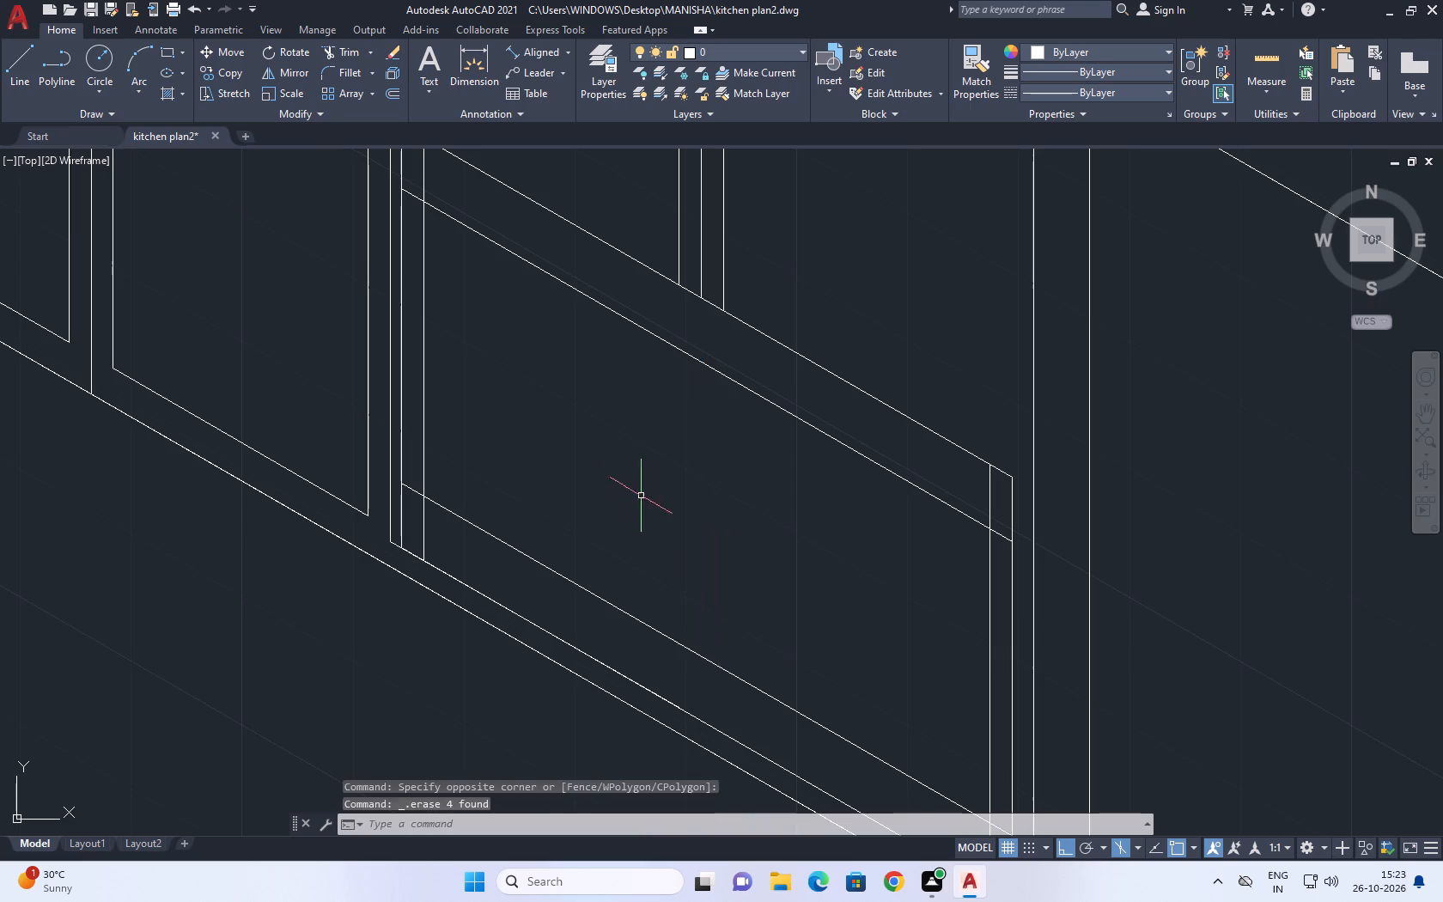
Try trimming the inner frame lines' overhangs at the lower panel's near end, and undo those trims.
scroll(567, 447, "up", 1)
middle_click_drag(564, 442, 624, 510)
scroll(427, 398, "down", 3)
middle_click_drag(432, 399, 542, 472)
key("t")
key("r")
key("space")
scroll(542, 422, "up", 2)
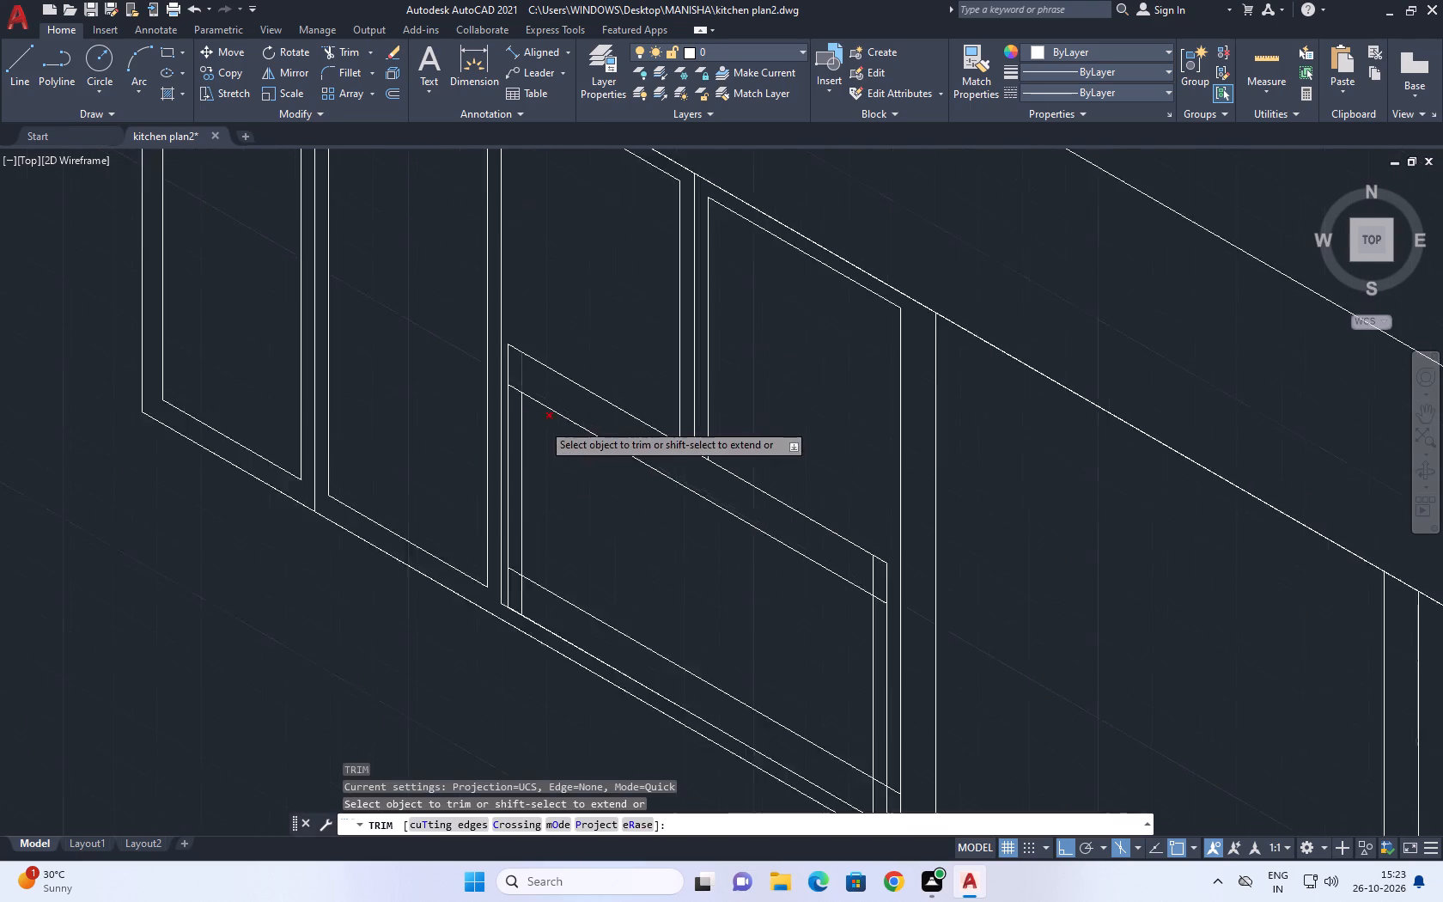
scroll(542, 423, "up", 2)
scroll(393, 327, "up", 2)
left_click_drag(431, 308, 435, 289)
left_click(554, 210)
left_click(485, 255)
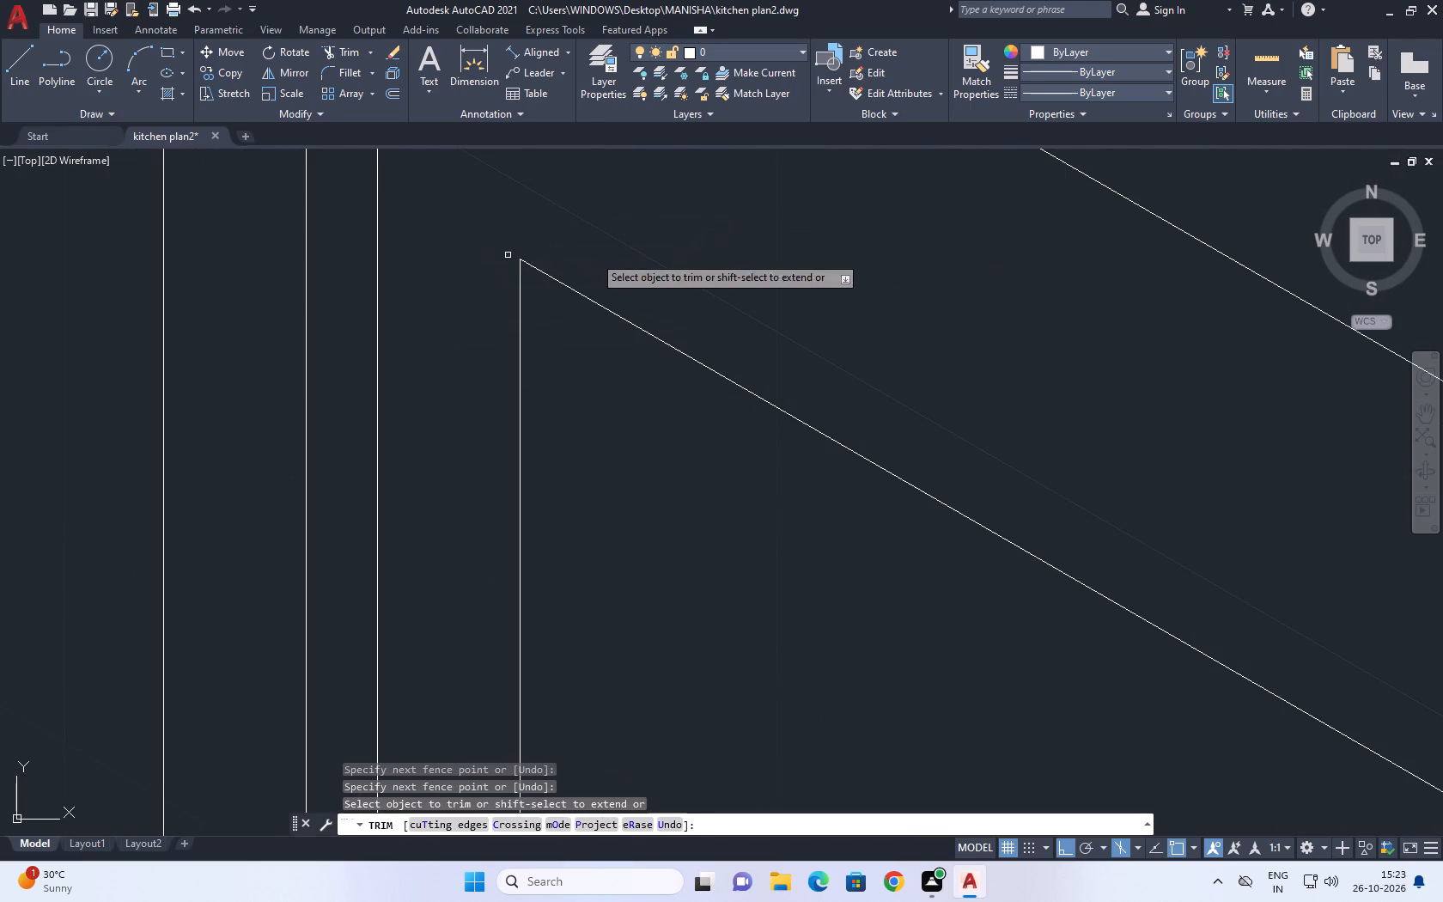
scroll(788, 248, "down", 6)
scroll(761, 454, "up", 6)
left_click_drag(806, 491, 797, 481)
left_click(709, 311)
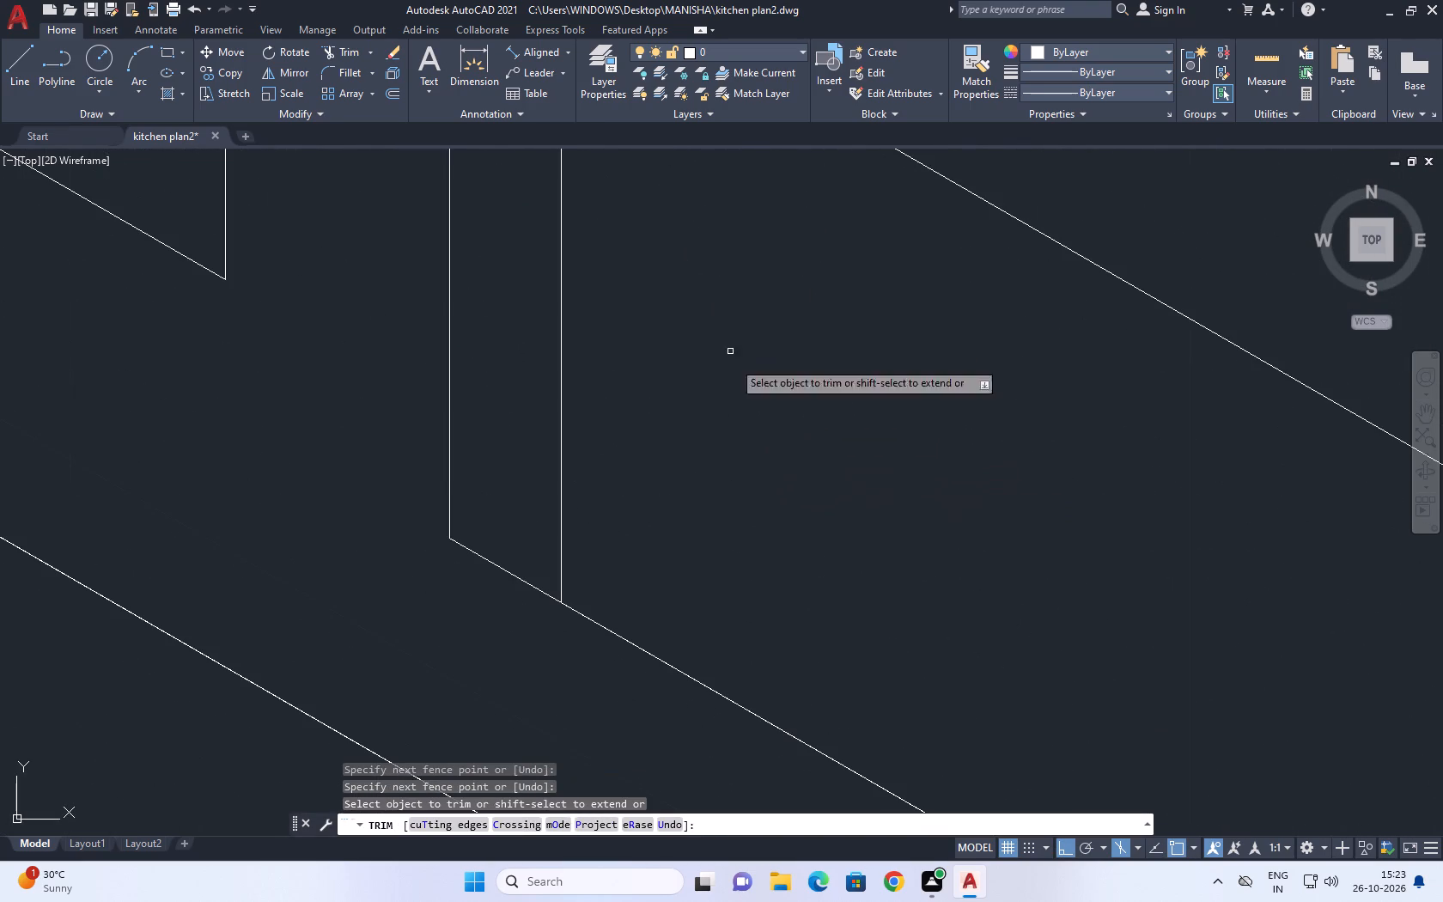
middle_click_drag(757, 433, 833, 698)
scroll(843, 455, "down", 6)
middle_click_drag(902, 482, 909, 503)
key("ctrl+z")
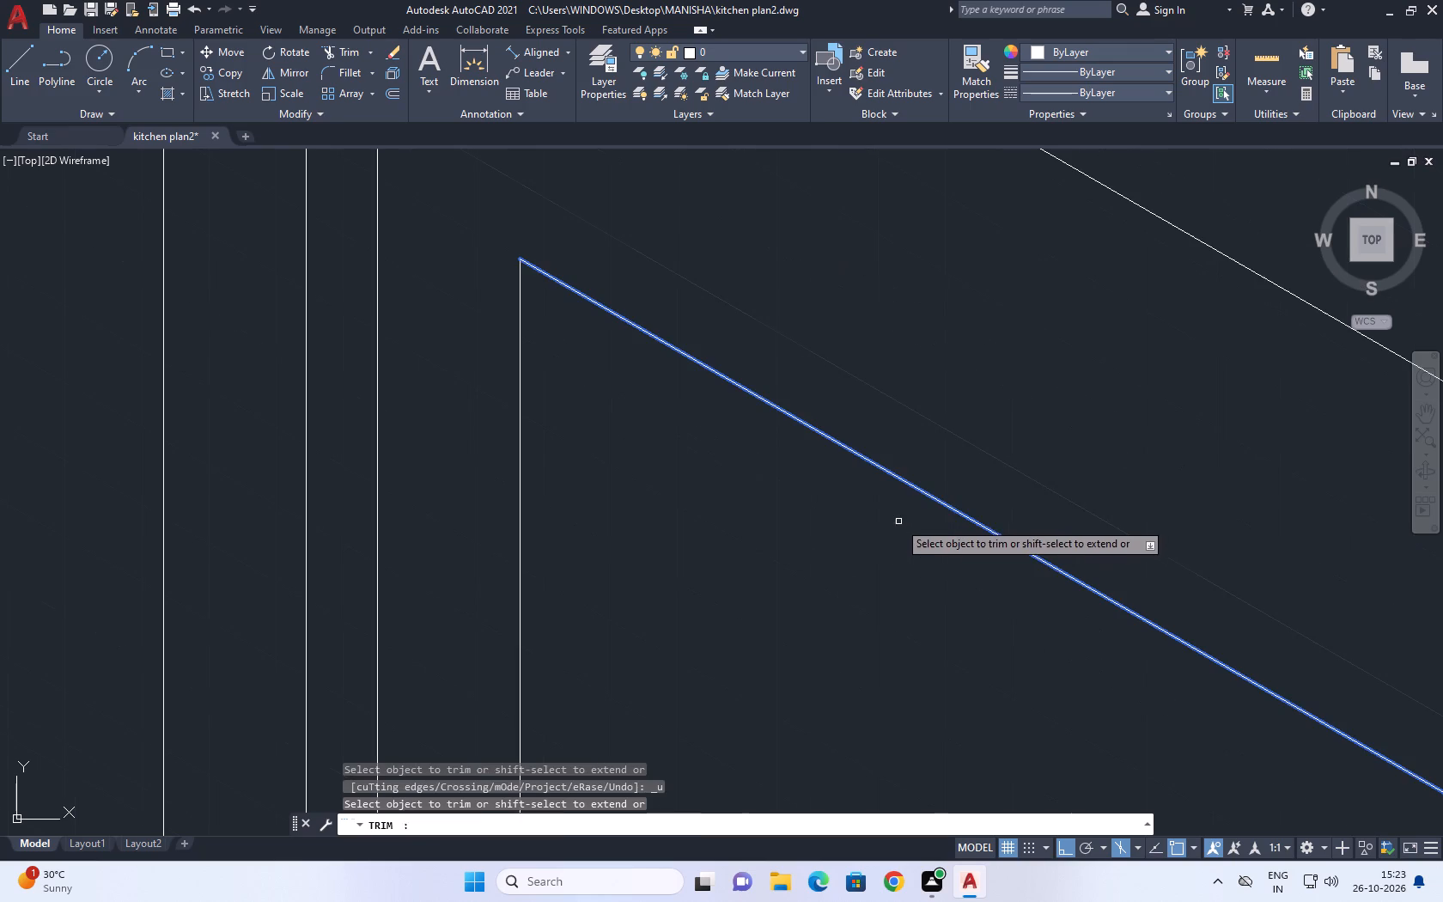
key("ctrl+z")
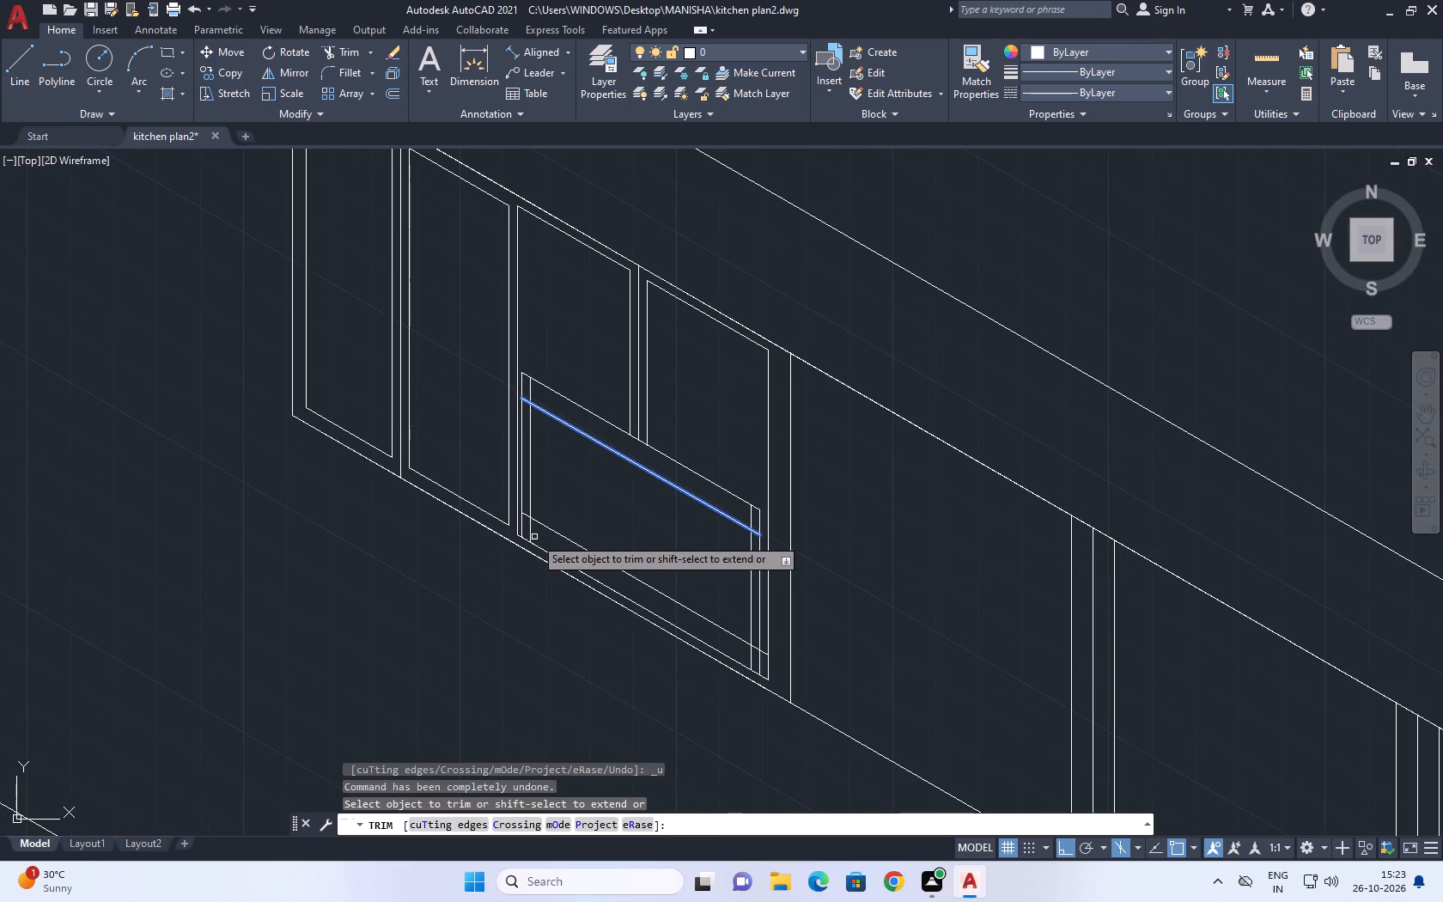
Trim the inner frame lines' overhangs at the top and bottom corners of the lower panel's near end.
left_click(528, 533)
scroll(525, 393, "up", 3)
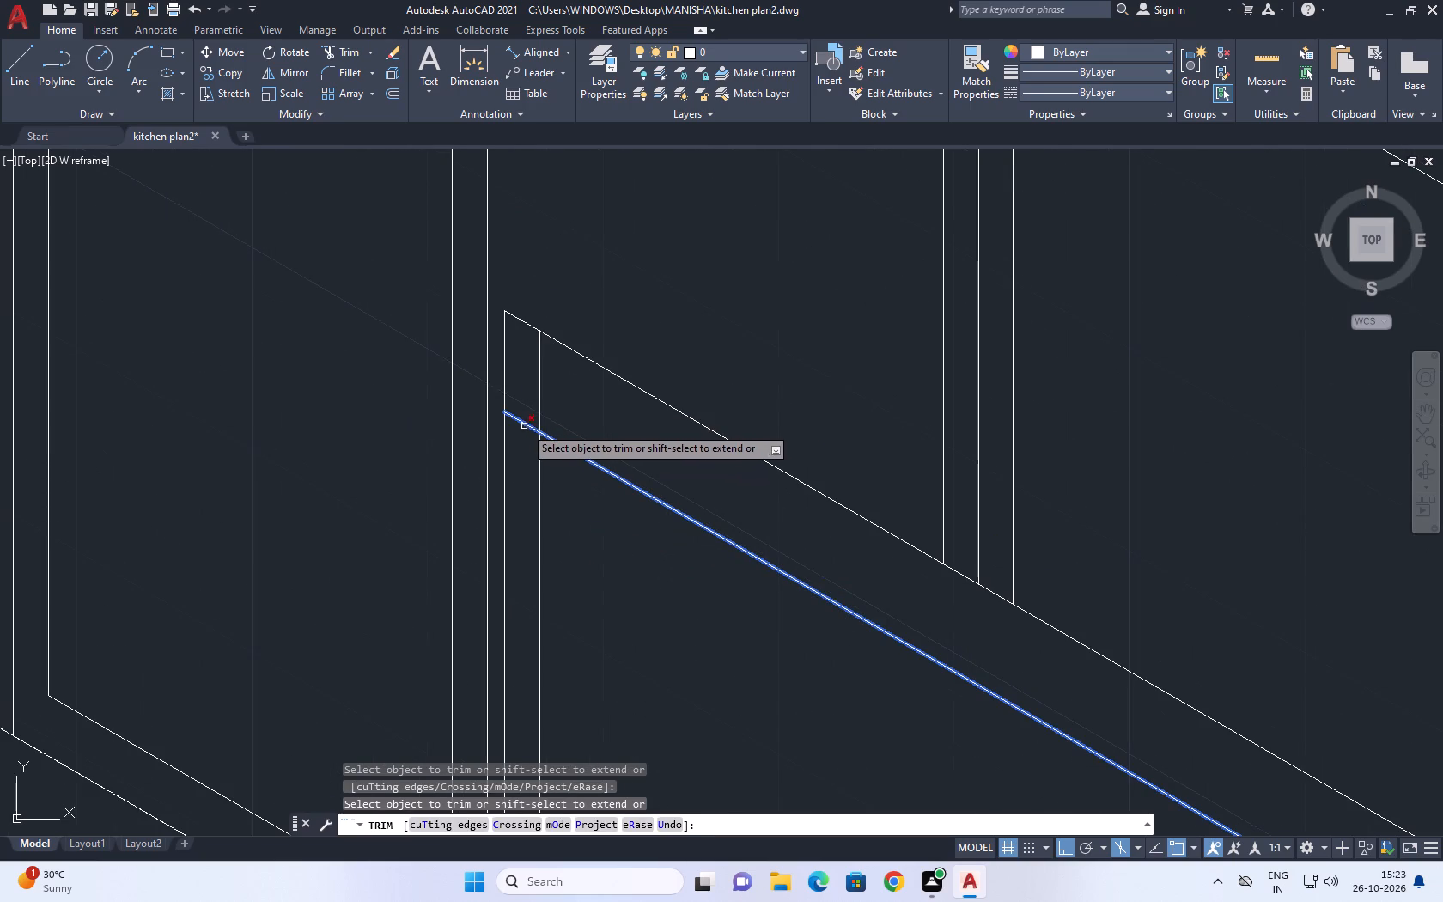
left_click(524, 424)
left_click(524, 417)
left_click(520, 424)
left_click(546, 398)
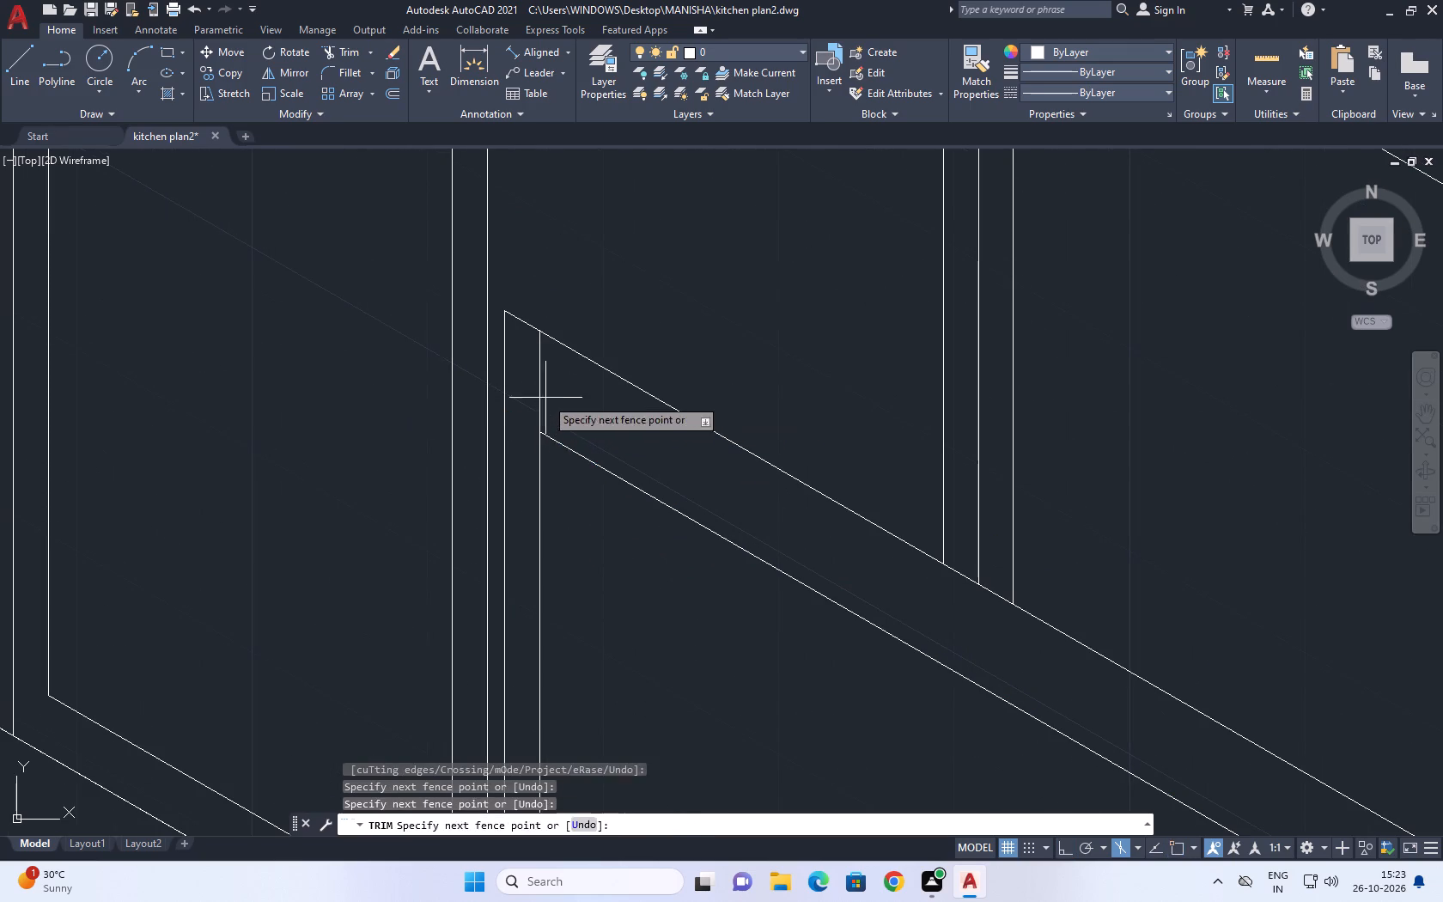
left_click(535, 387)
scroll(784, 393, "down", 4)
scroll(735, 526, "up", 3)
left_click(681, 497)
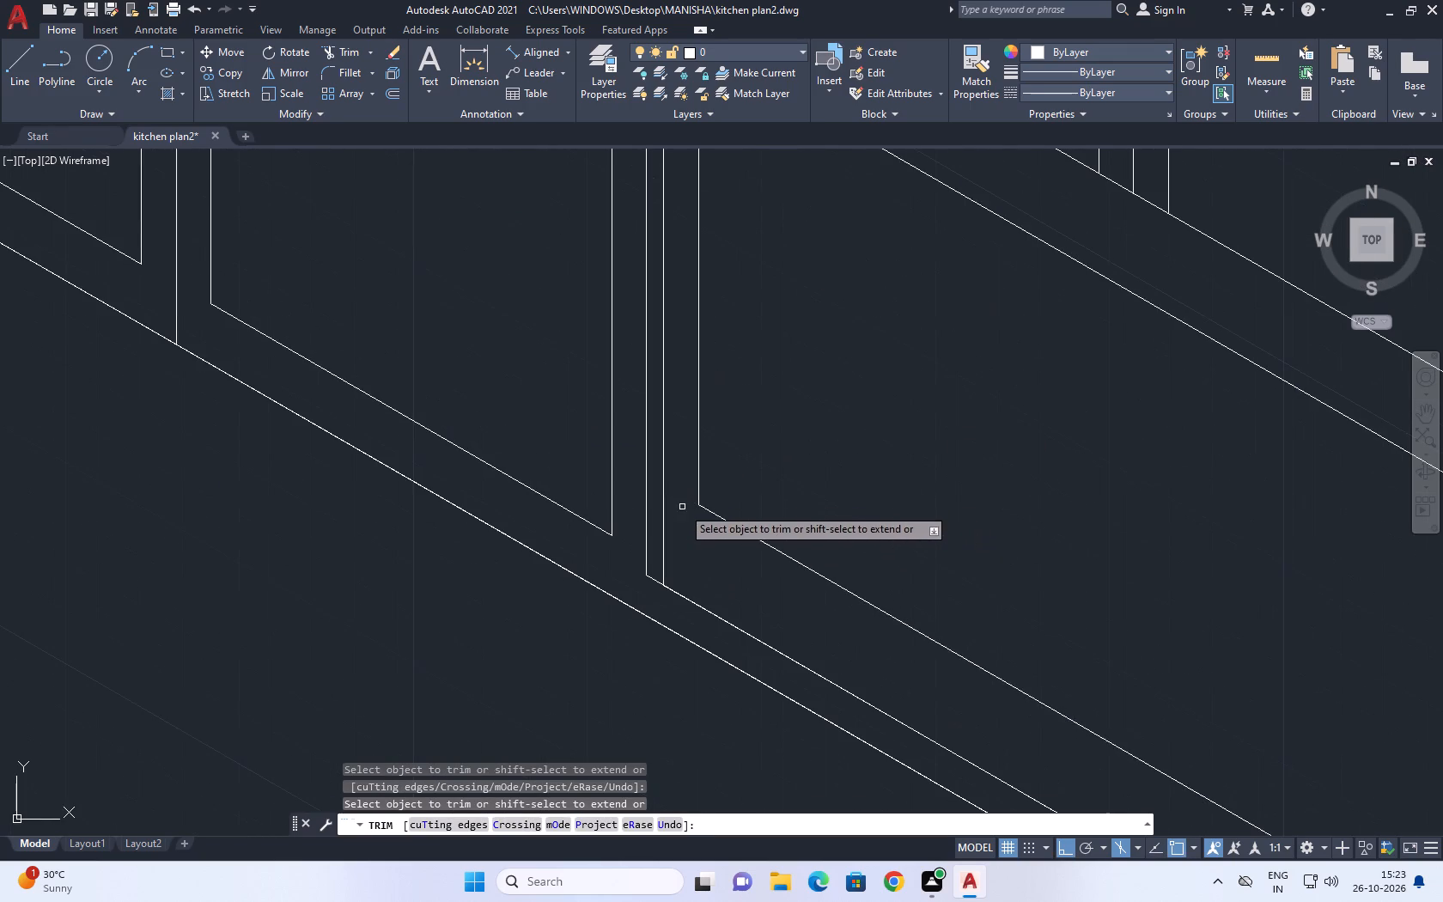
Trim the inner frame lines' overhangs at the top and bottom corners of the lower panel's far end.
scroll(659, 495, "down", 5)
scroll(737, 493, "up", 6)
left_click(854, 615)
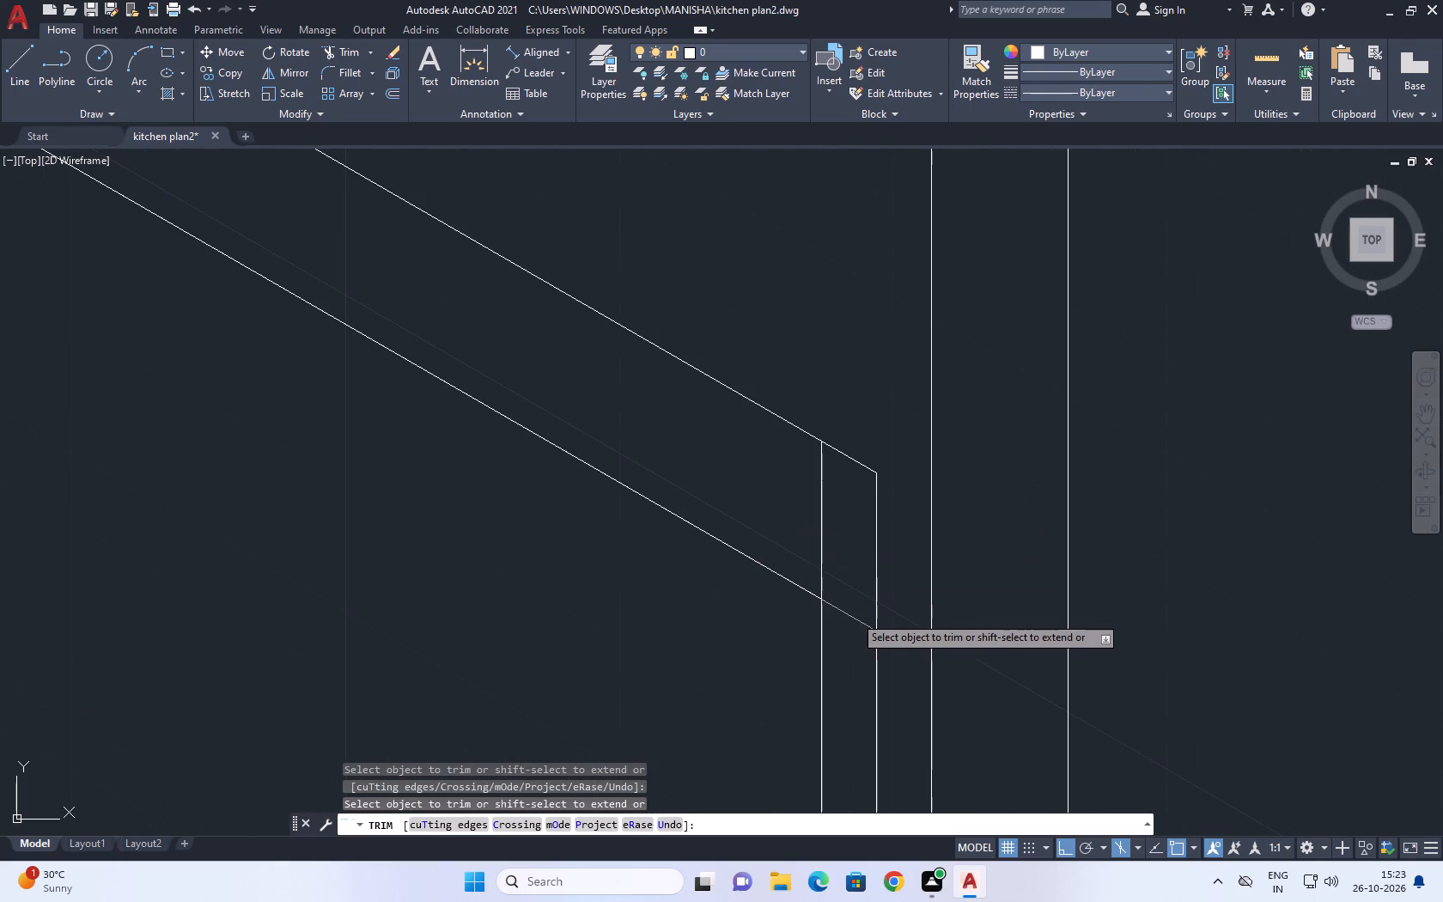
left_click(845, 616)
left_click(820, 568)
scroll(839, 523, "down", 5)
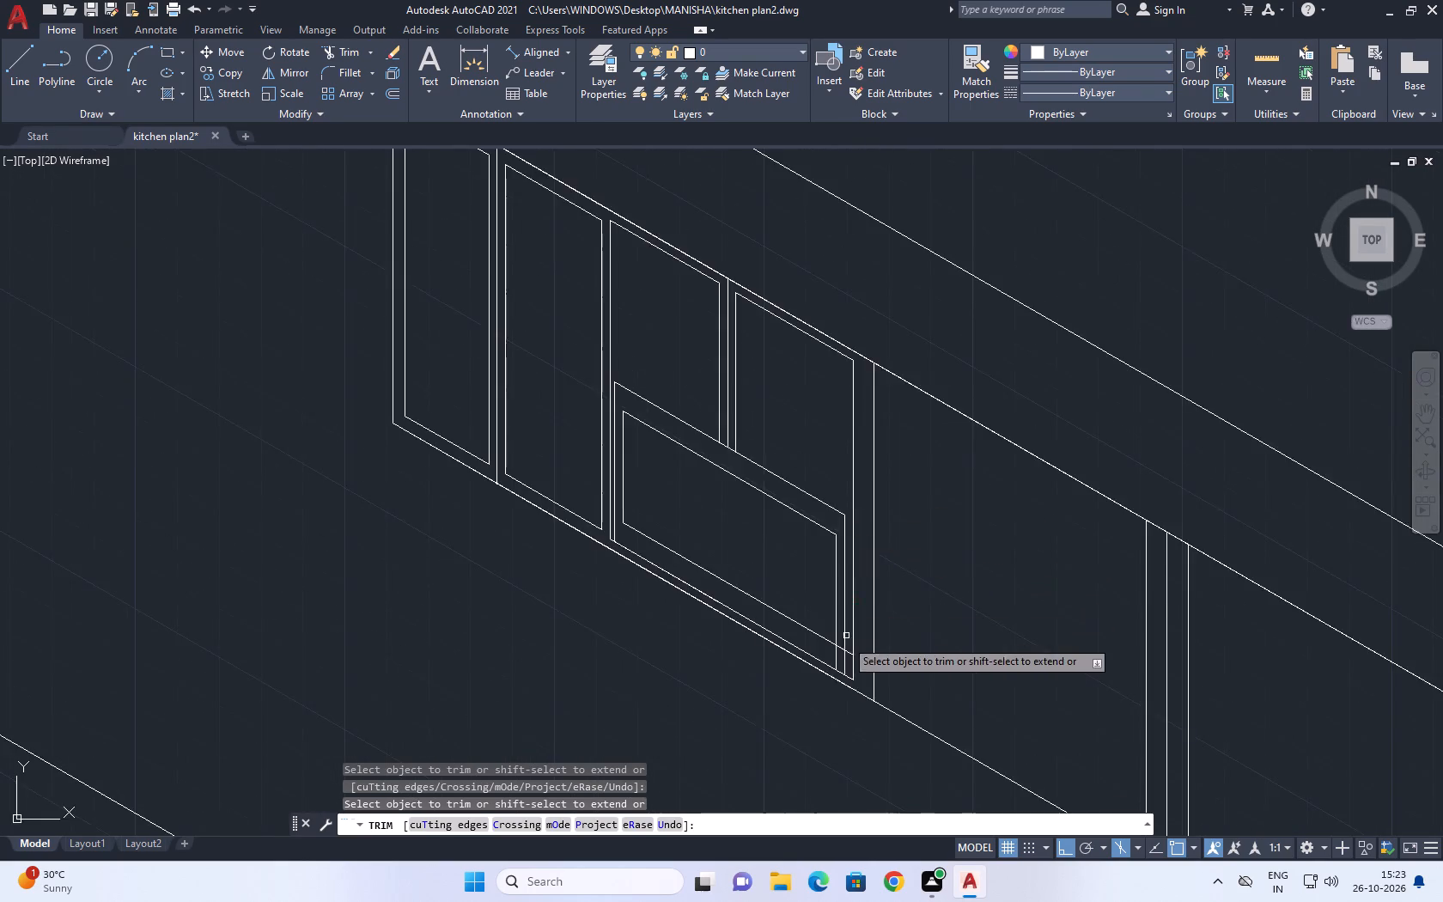
scroll(842, 666, "up", 5)
left_click(834, 521)
left_click(835, 507)
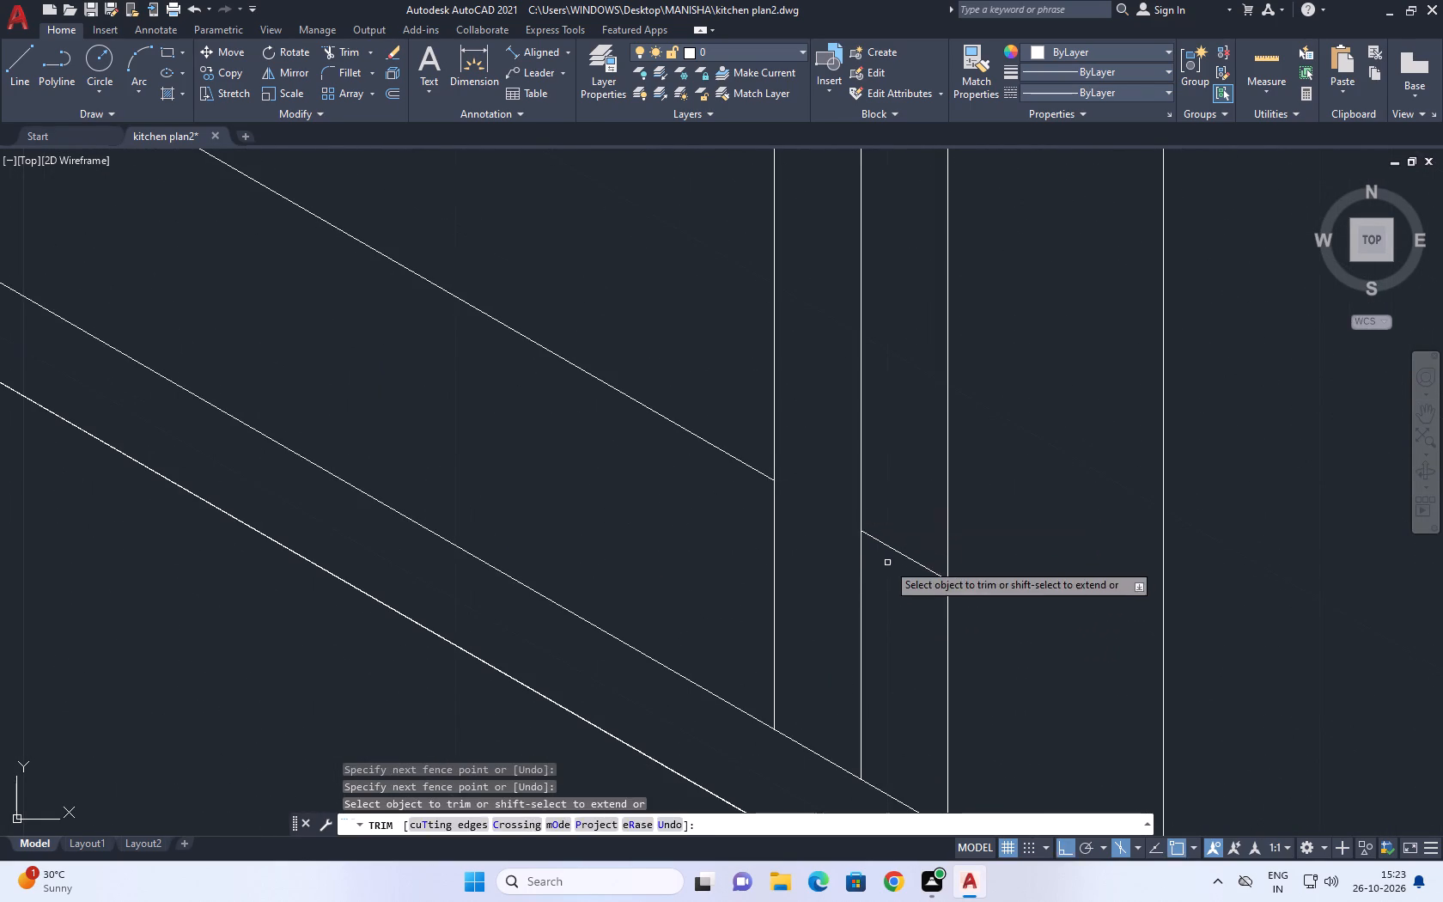
left_click(892, 563)
left_click_drag(902, 519, 900, 530)
left_click(795, 612)
left_click(736, 587)
scroll(932, 623, "down", 5)
key("Escape")
Draw a vertical line near the lower panel's far end, from its outer bottom edge up past its top edge.
scroll(849, 513, "down", 1)
middle_click_drag(849, 513, 855, 519)
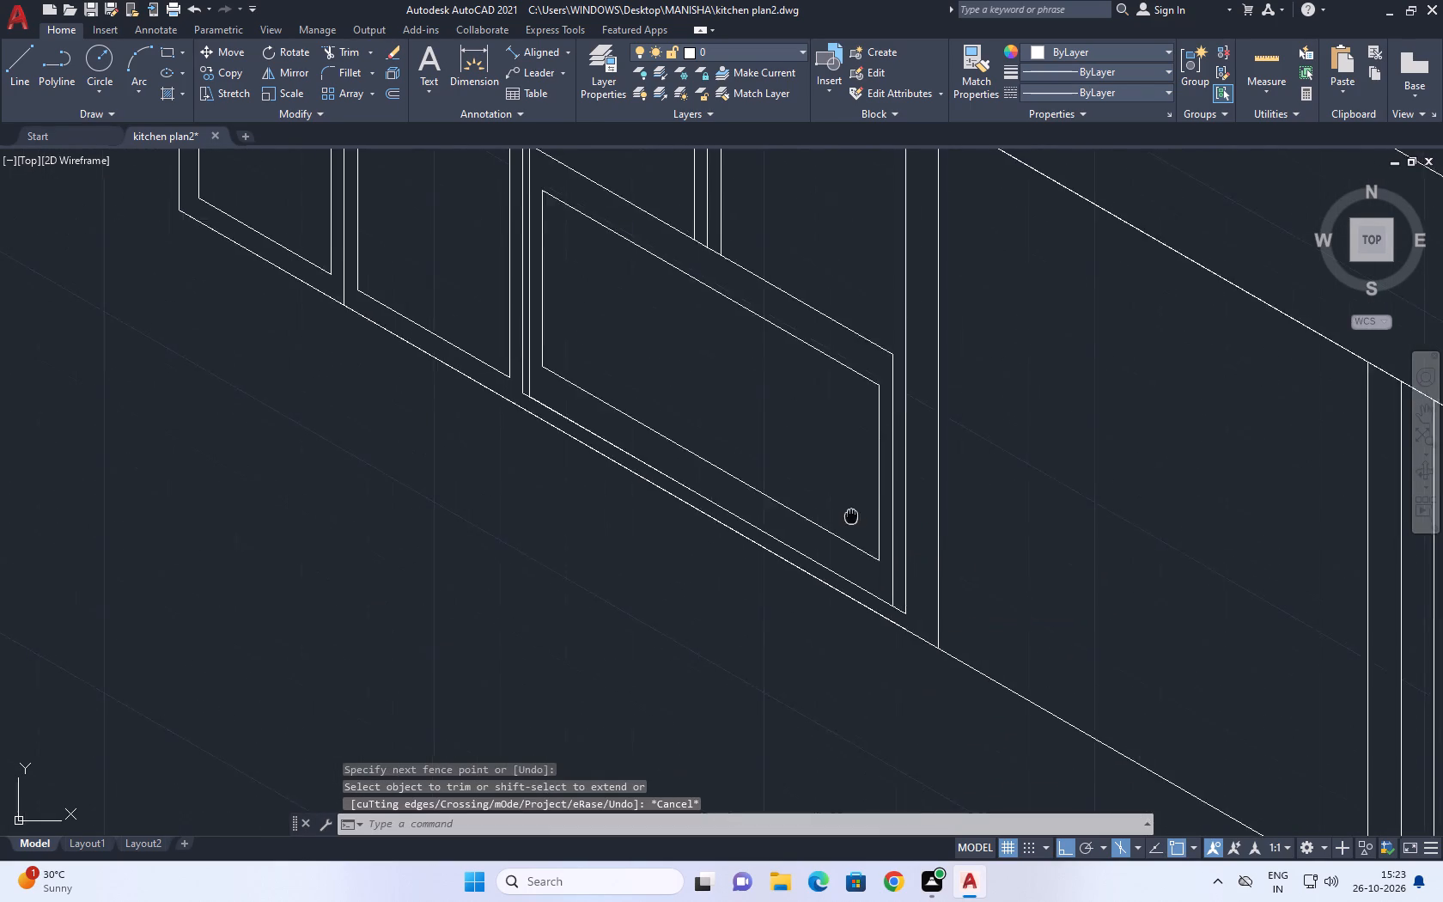
middle_click_drag(855, 519, 969, 673)
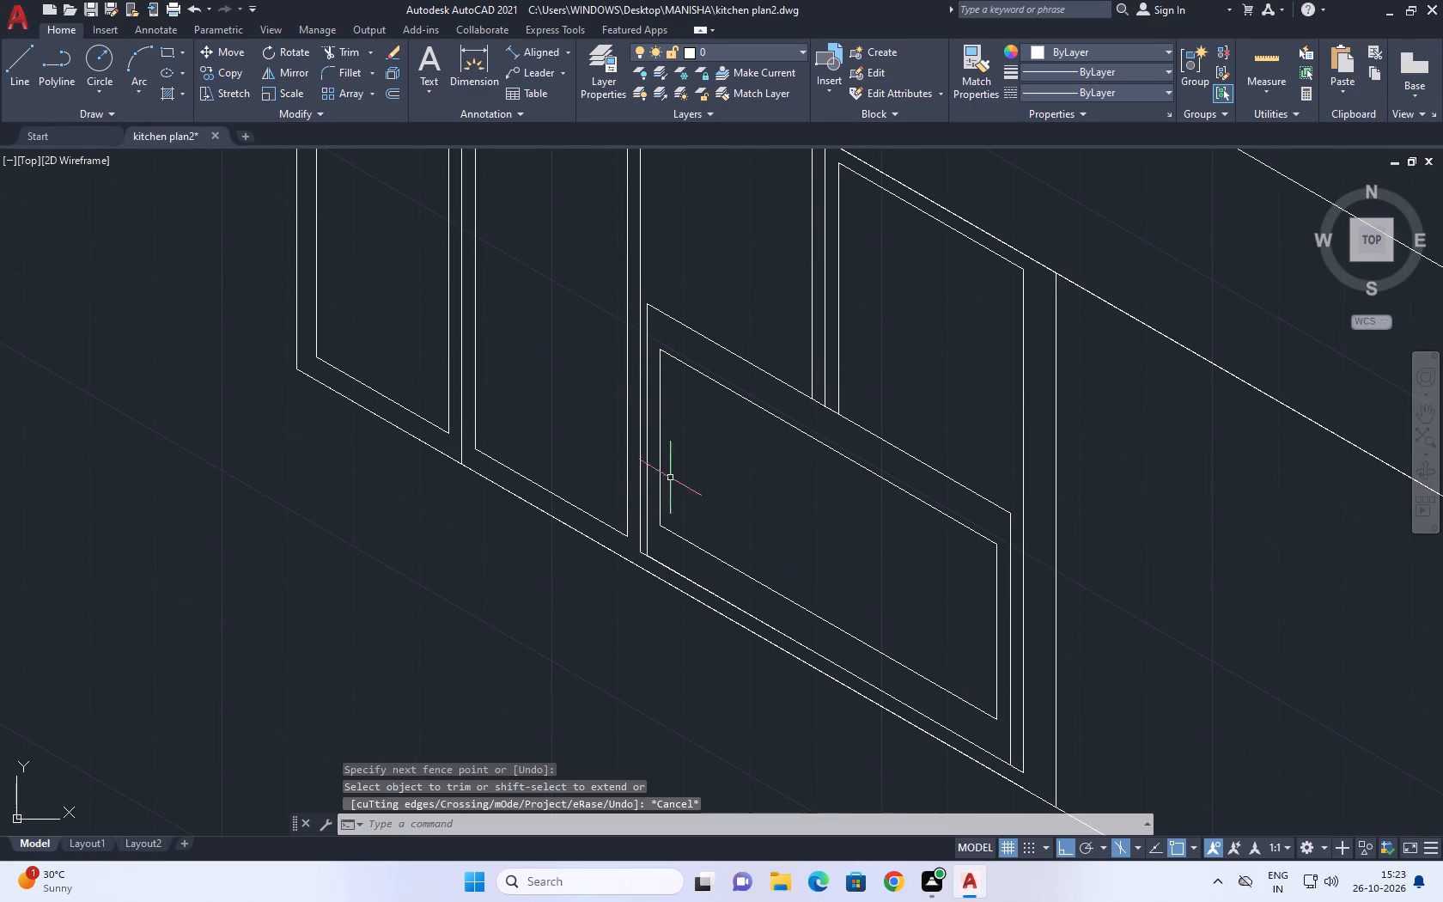
middle_click_drag(703, 501, 728, 538)
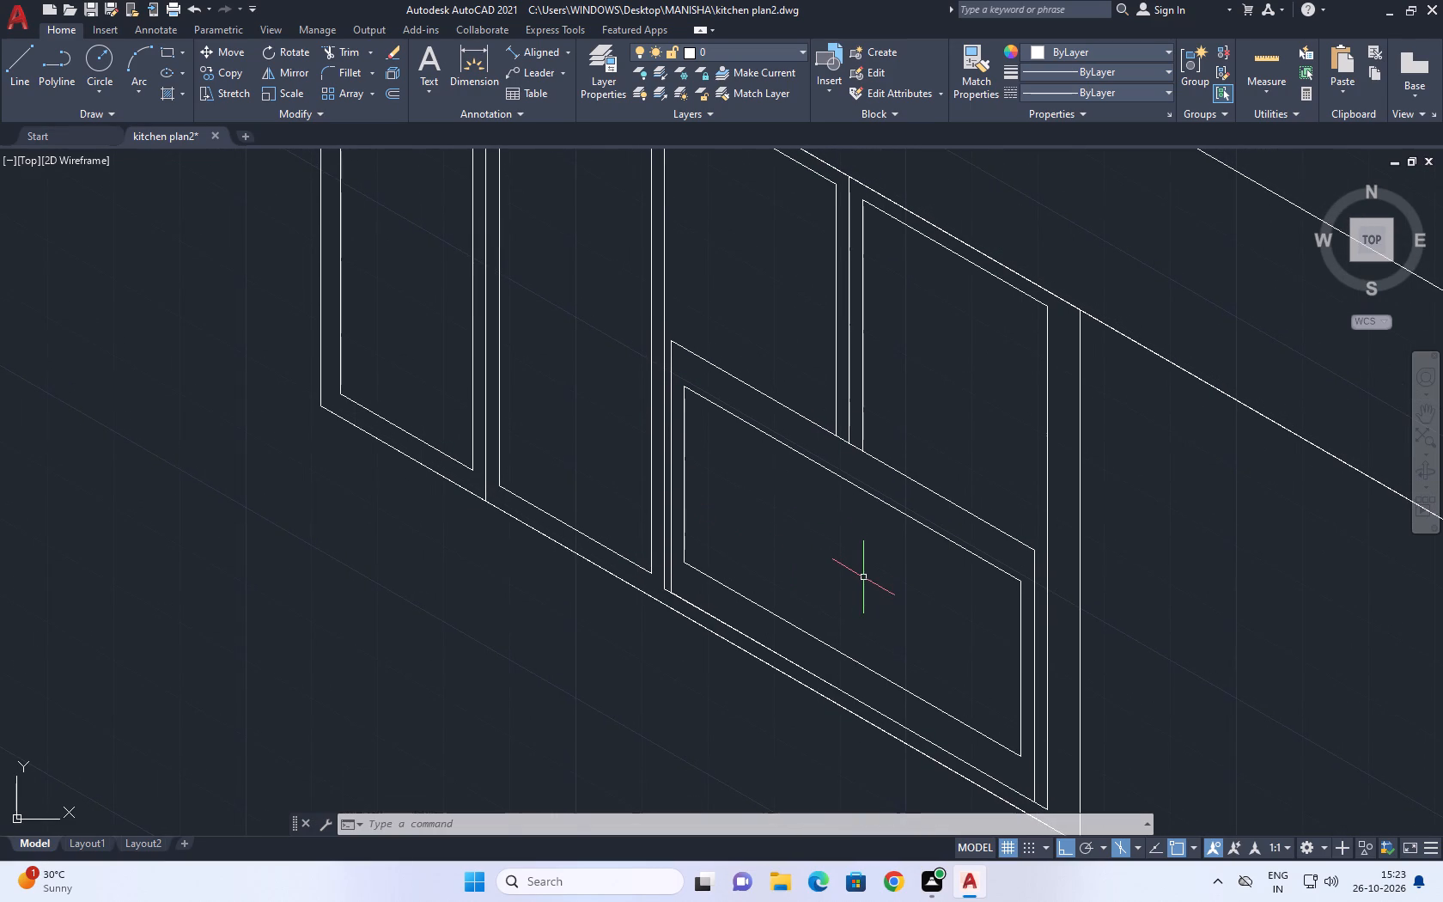
type("l")
key("space")
left_click(933, 744)
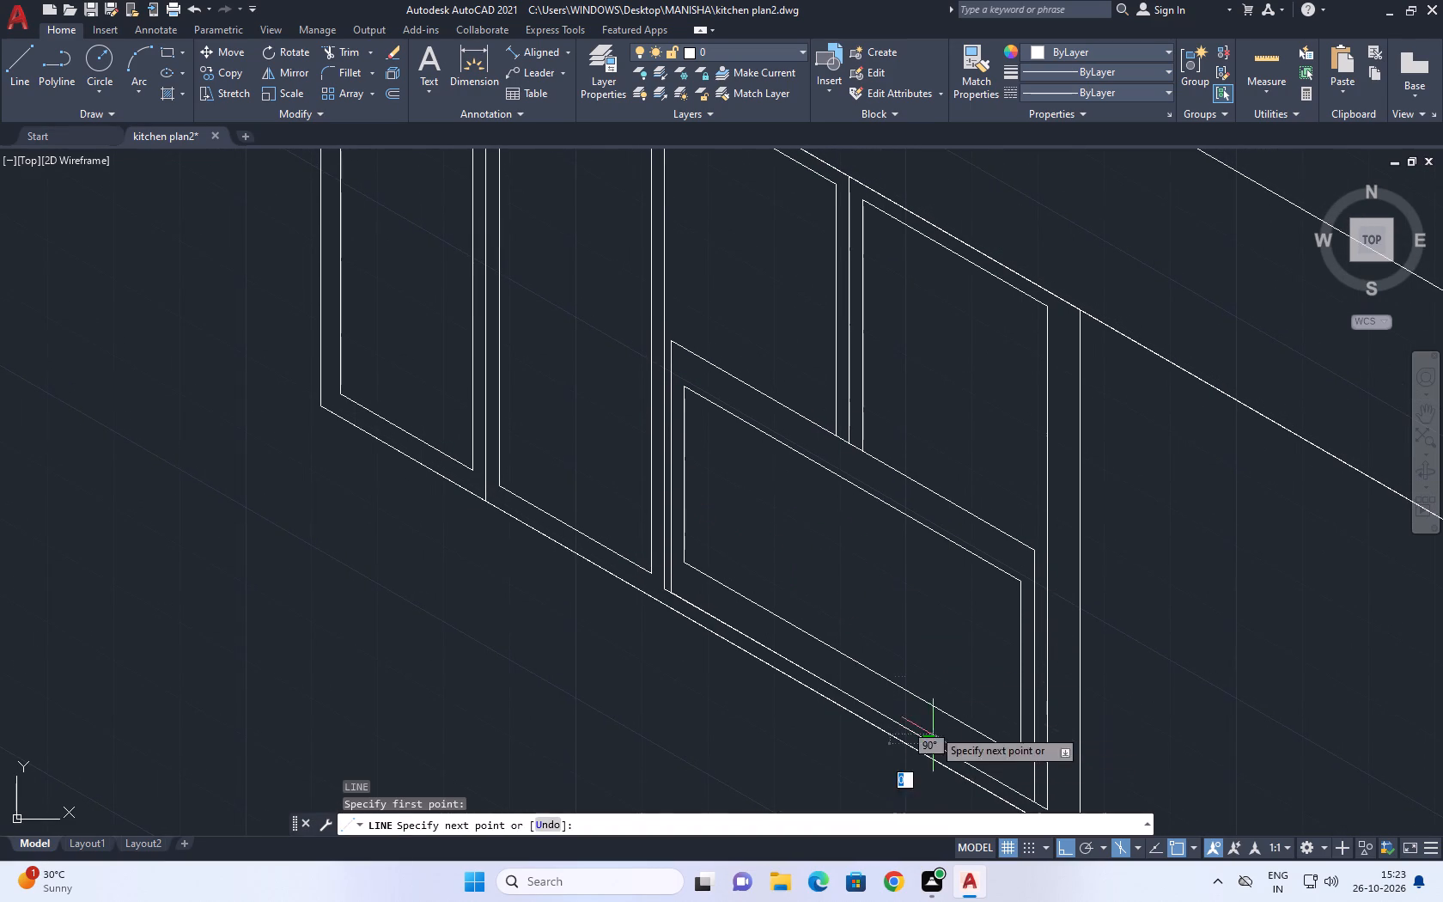
left_click(927, 424)
key("Escape")
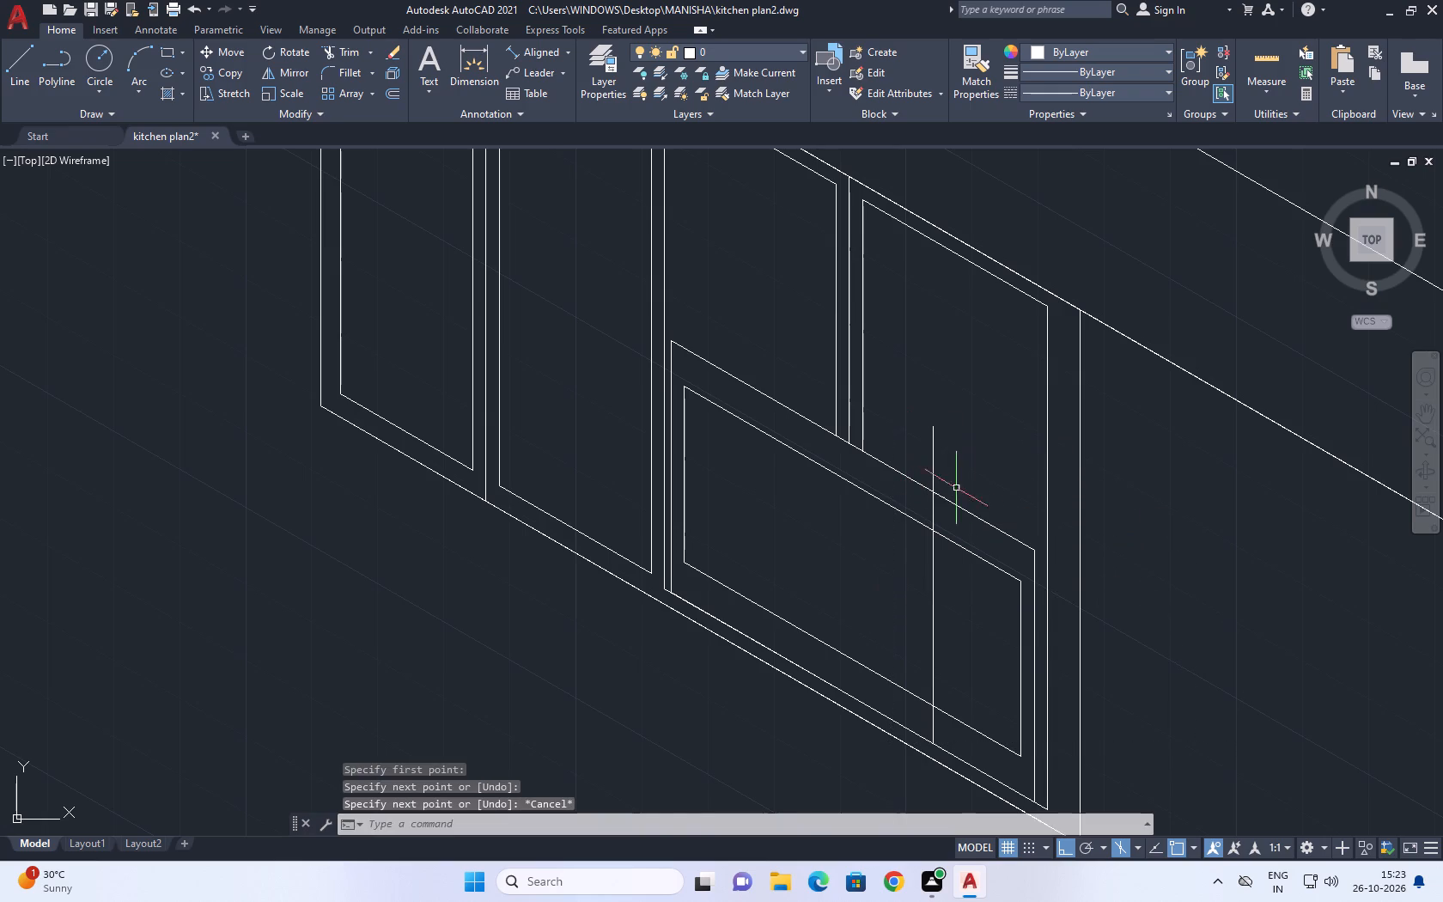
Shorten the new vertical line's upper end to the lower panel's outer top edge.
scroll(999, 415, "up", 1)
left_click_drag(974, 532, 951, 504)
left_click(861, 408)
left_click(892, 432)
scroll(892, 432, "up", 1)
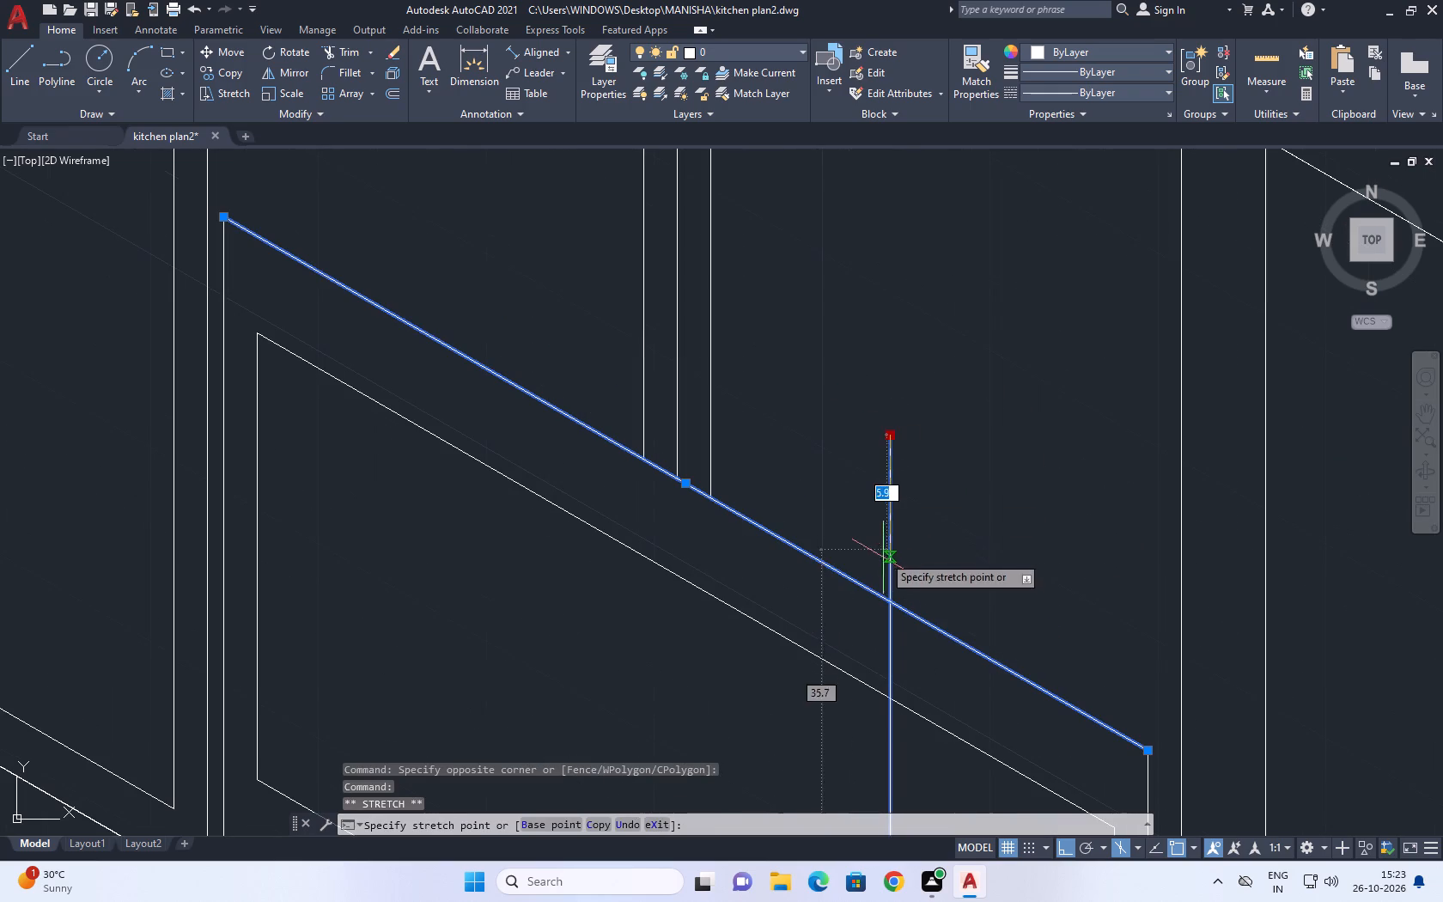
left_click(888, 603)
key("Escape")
Shorten the new vertical line's lower end to the inner frame's bottom line.
scroll(906, 504, "down", 5)
middle_click_drag(878, 556, 888, 570)
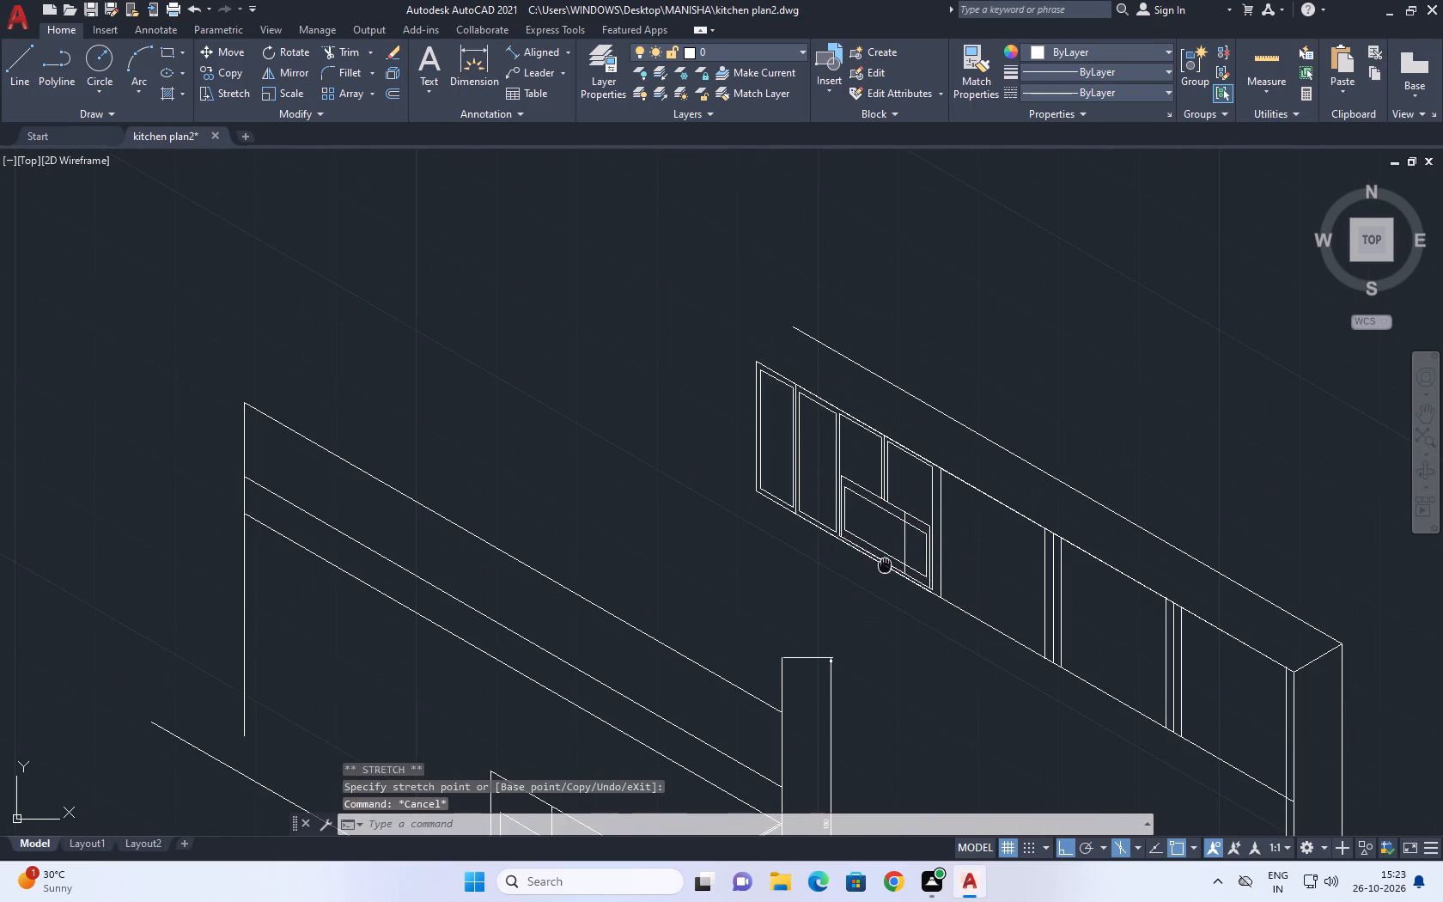
middle_click_drag(888, 570, 911, 625)
scroll(908, 688, "up", 2)
scroll(995, 558, "up", 3)
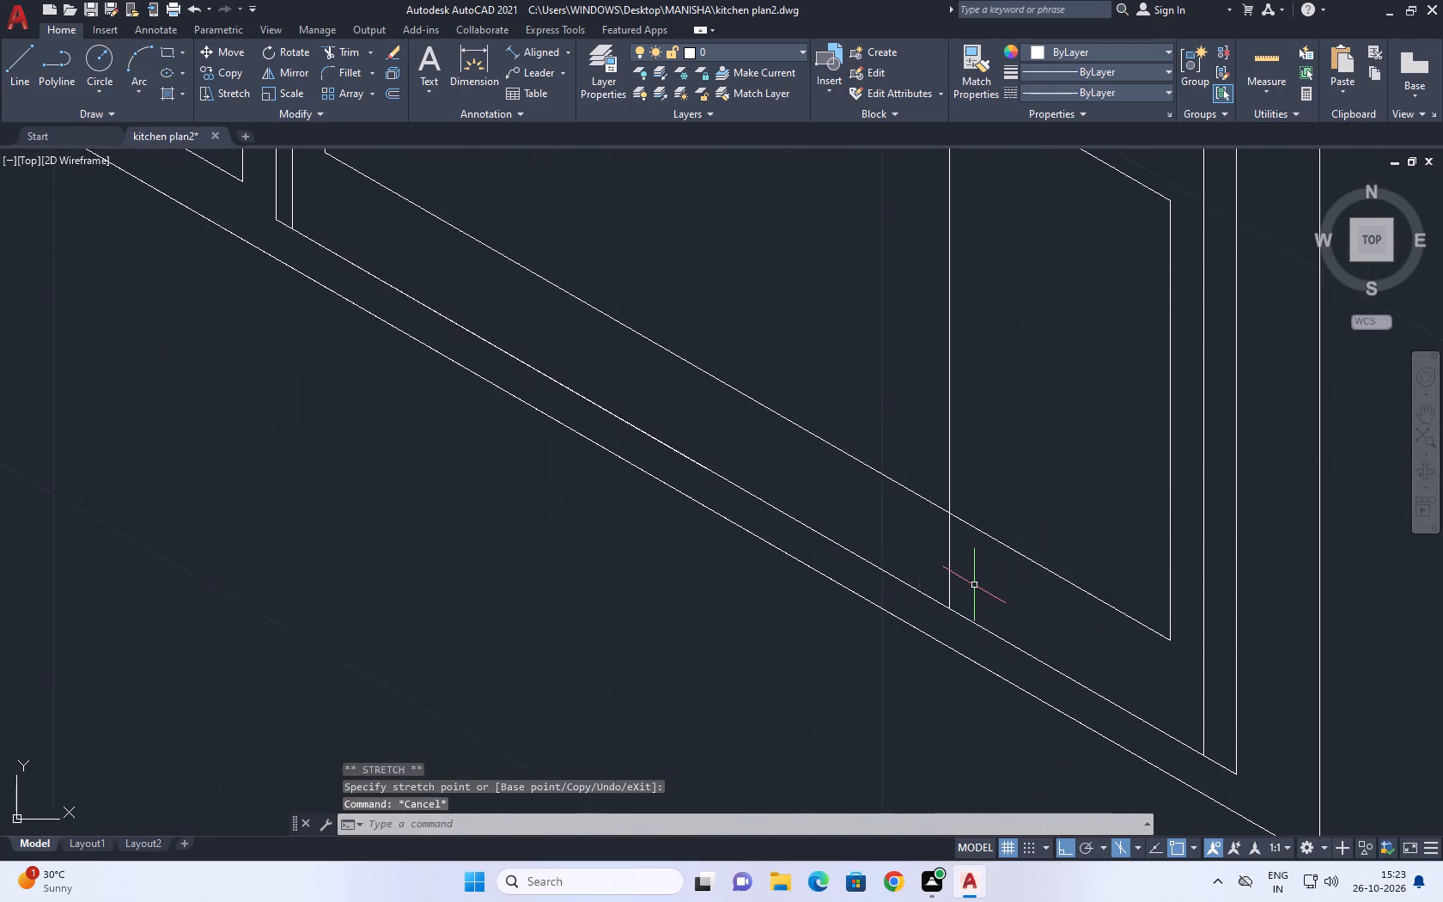
scroll(974, 585, "up", 1)
left_click(880, 531)
left_click(958, 582)
left_click_drag(958, 581, 935, 555)
left_click(906, 533)
left_click(915, 540)
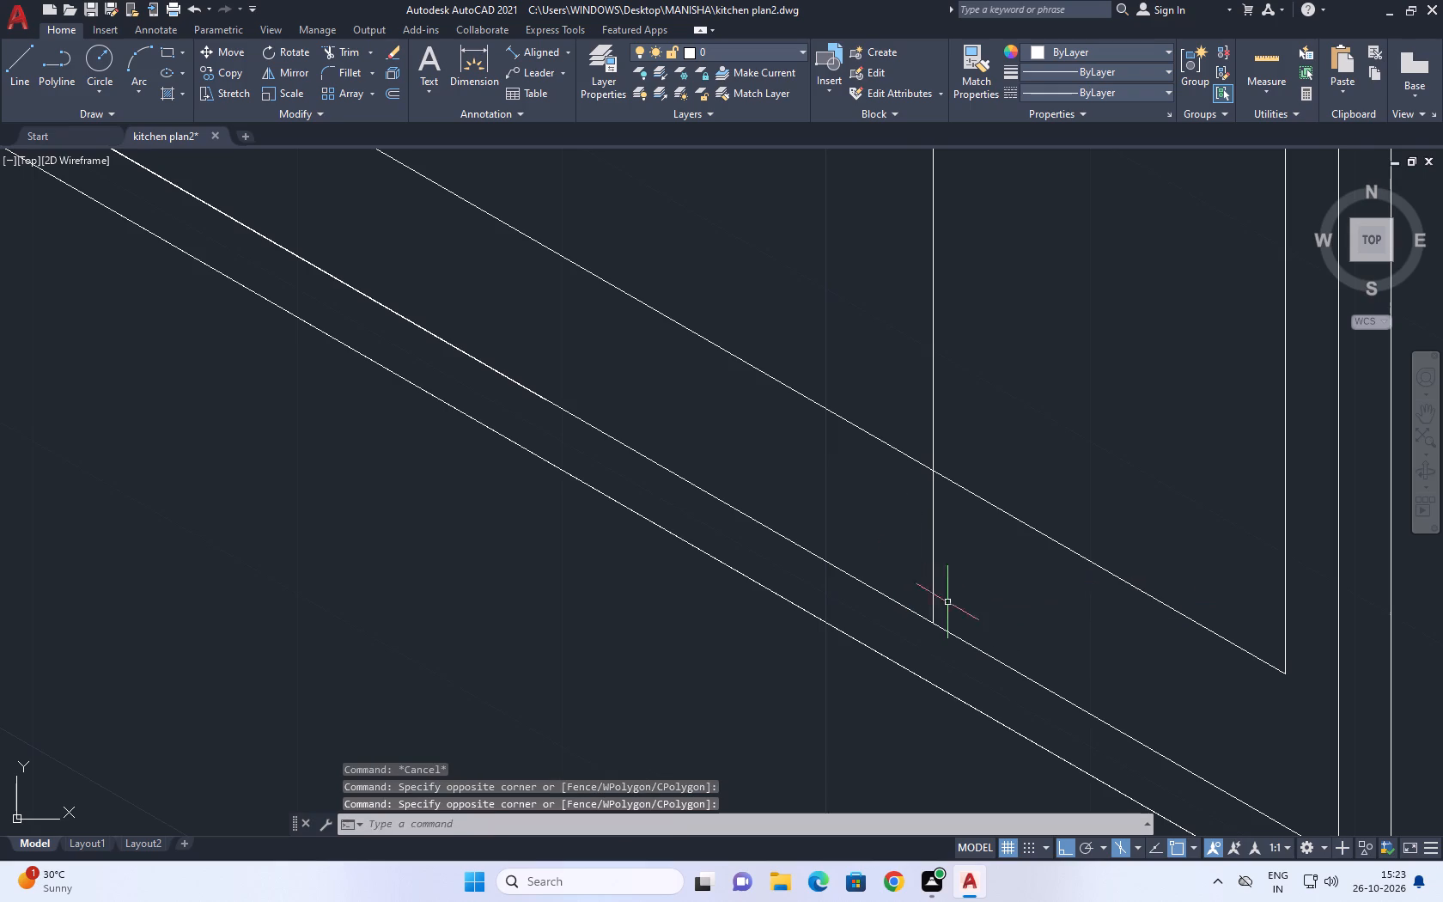
left_click_drag(947, 602, 941, 586)
left_click_drag(907, 549, 905, 564)
left_click(935, 626)
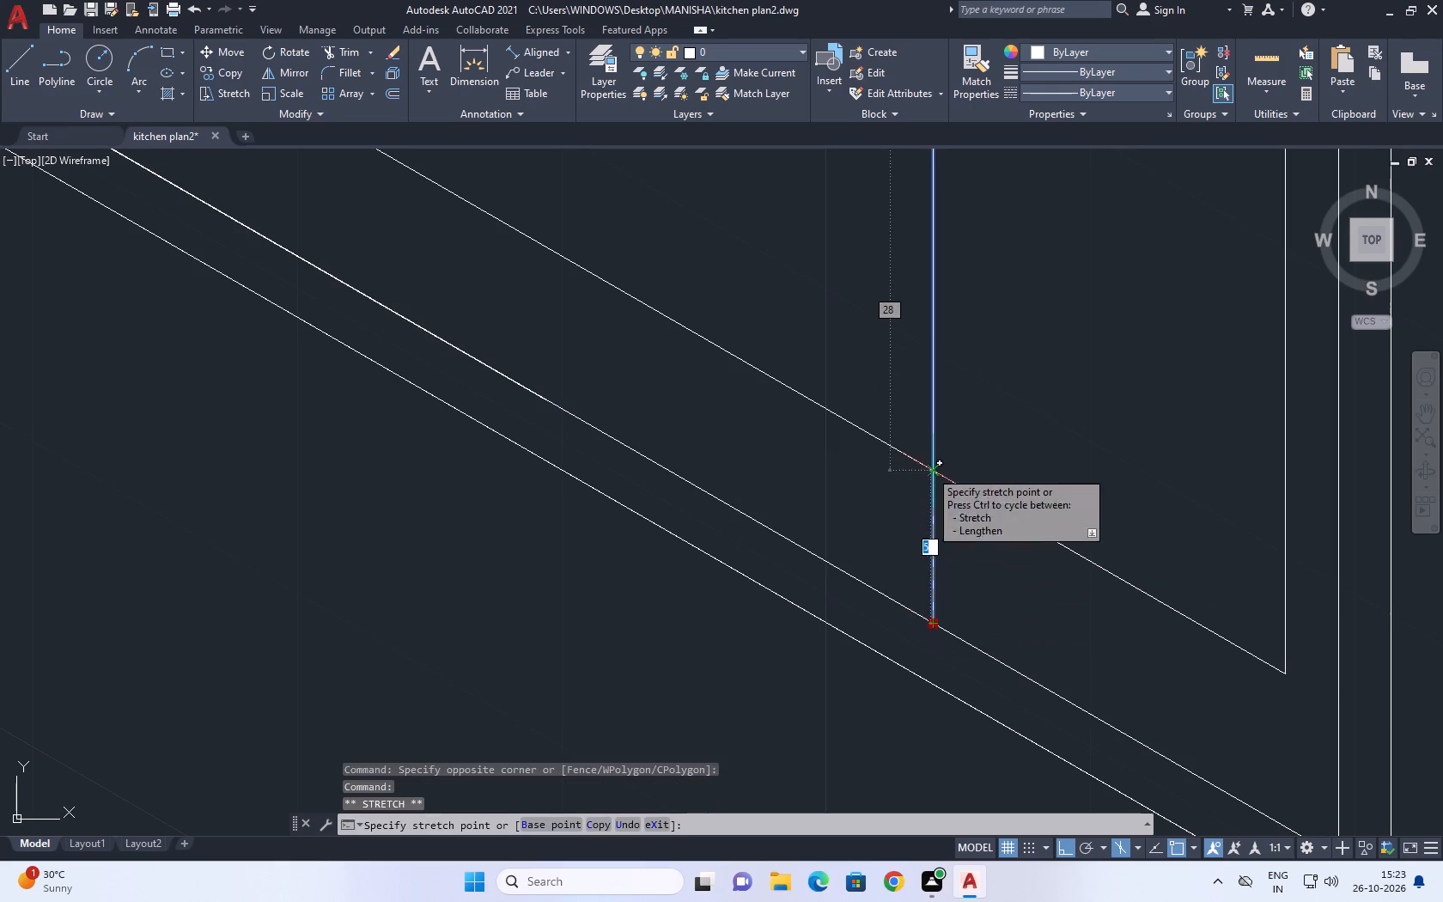
left_click(929, 470)
key("Escape")
Shorten the new vertical line's upper end to the inner frame's top line.
scroll(934, 635, "down", 5)
scroll(931, 548, "up", 5)
left_click(947, 560)
left_click_drag(875, 494, 890, 493)
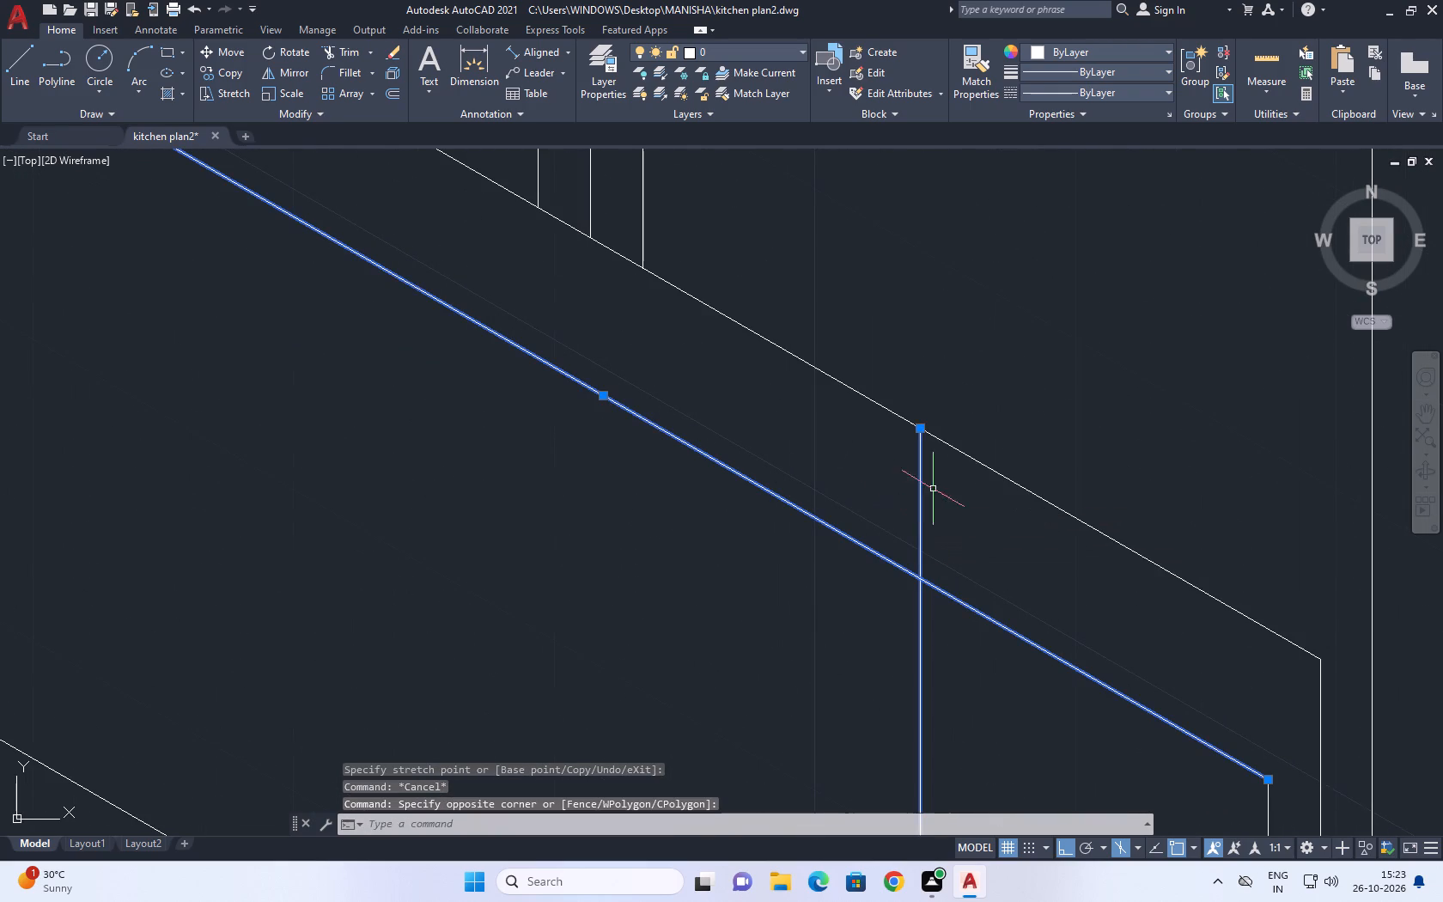
left_click(921, 431)
left_click(918, 580)
key("Escape")
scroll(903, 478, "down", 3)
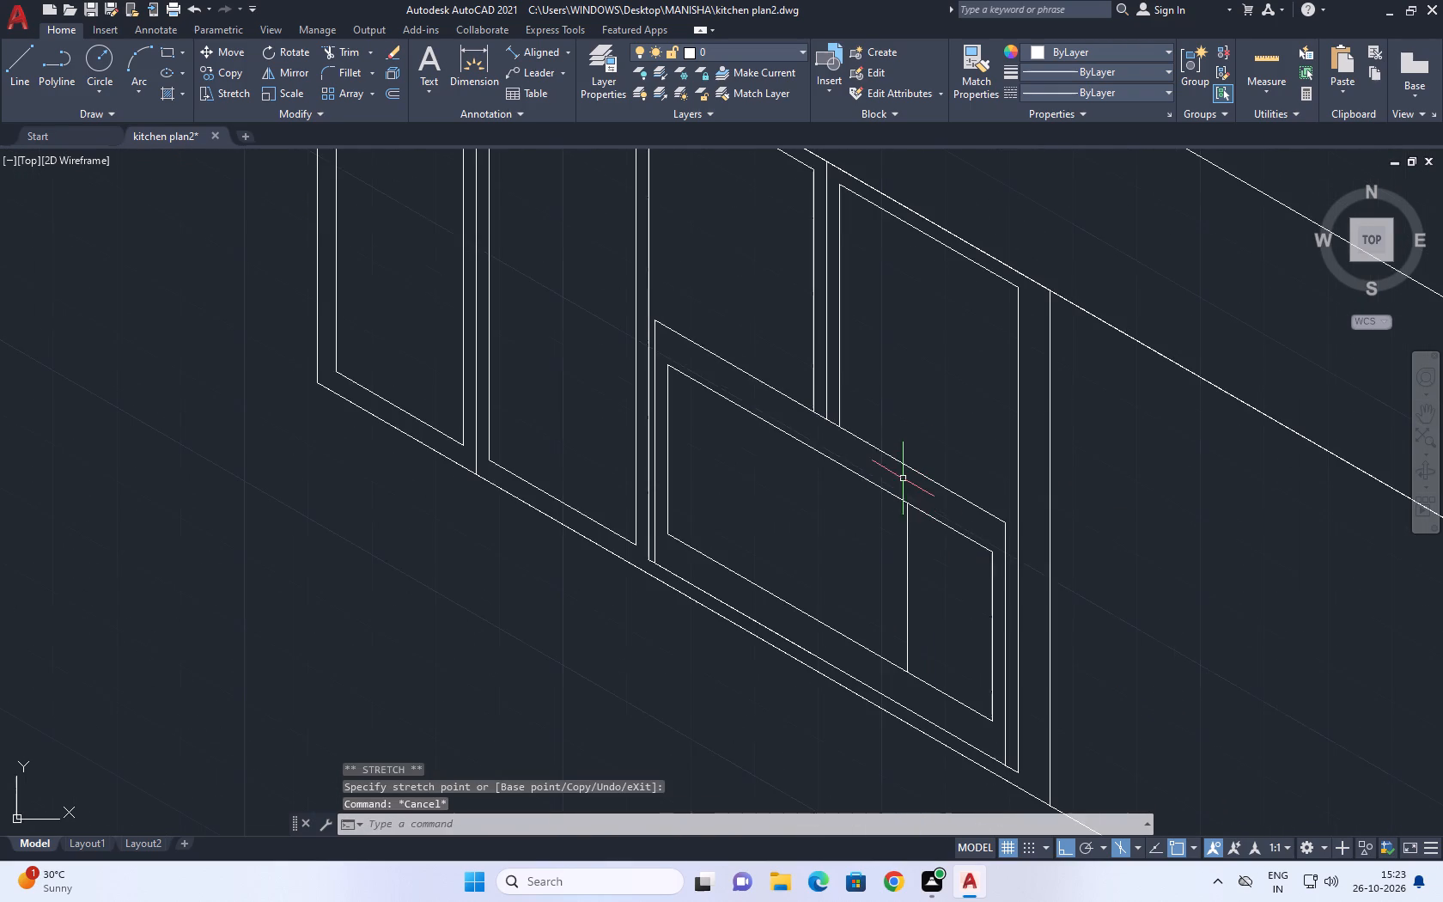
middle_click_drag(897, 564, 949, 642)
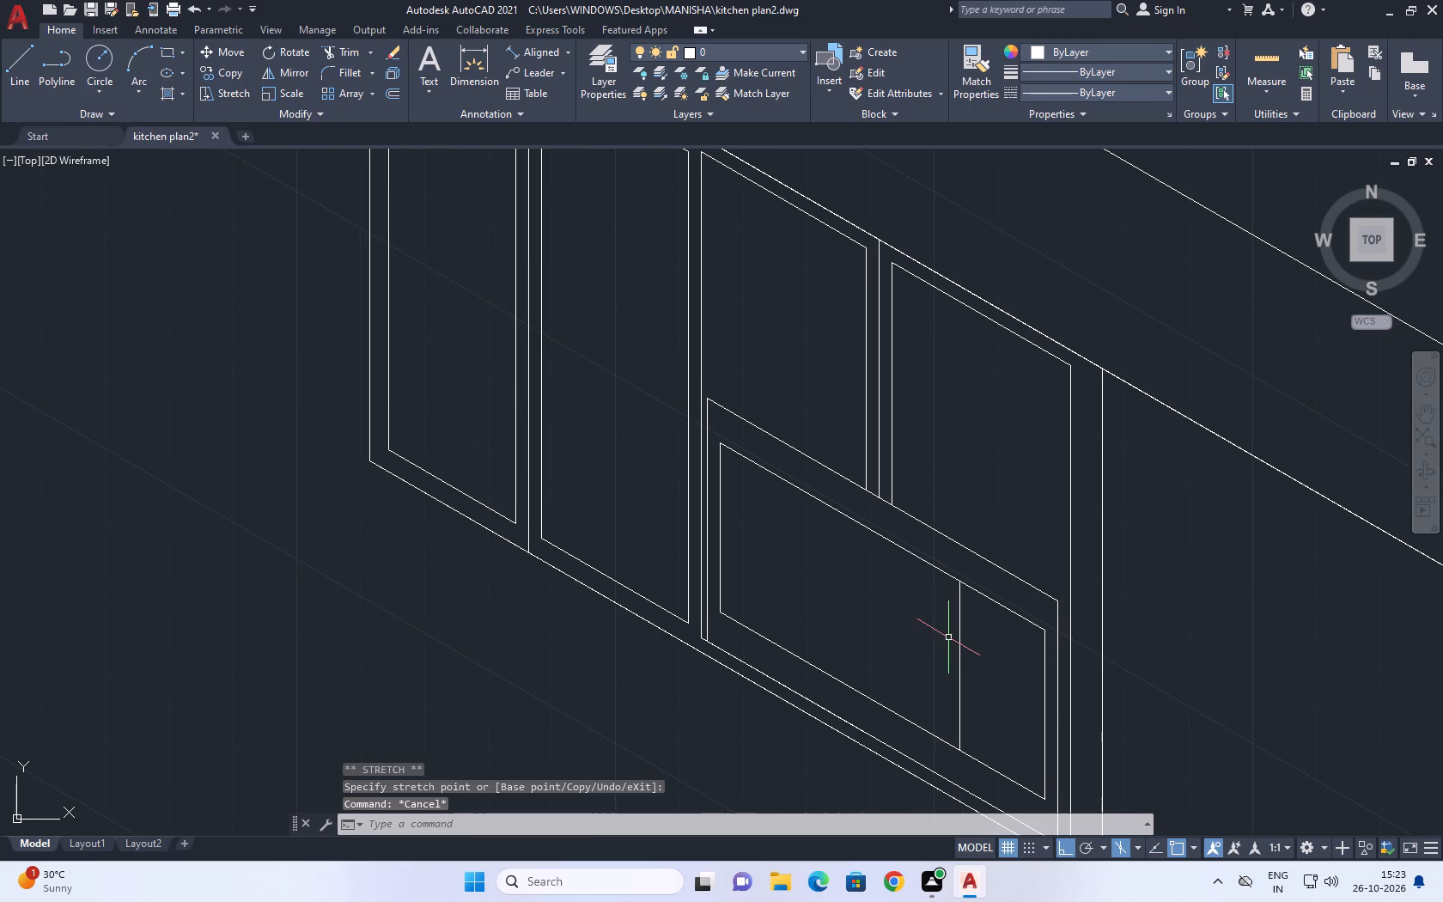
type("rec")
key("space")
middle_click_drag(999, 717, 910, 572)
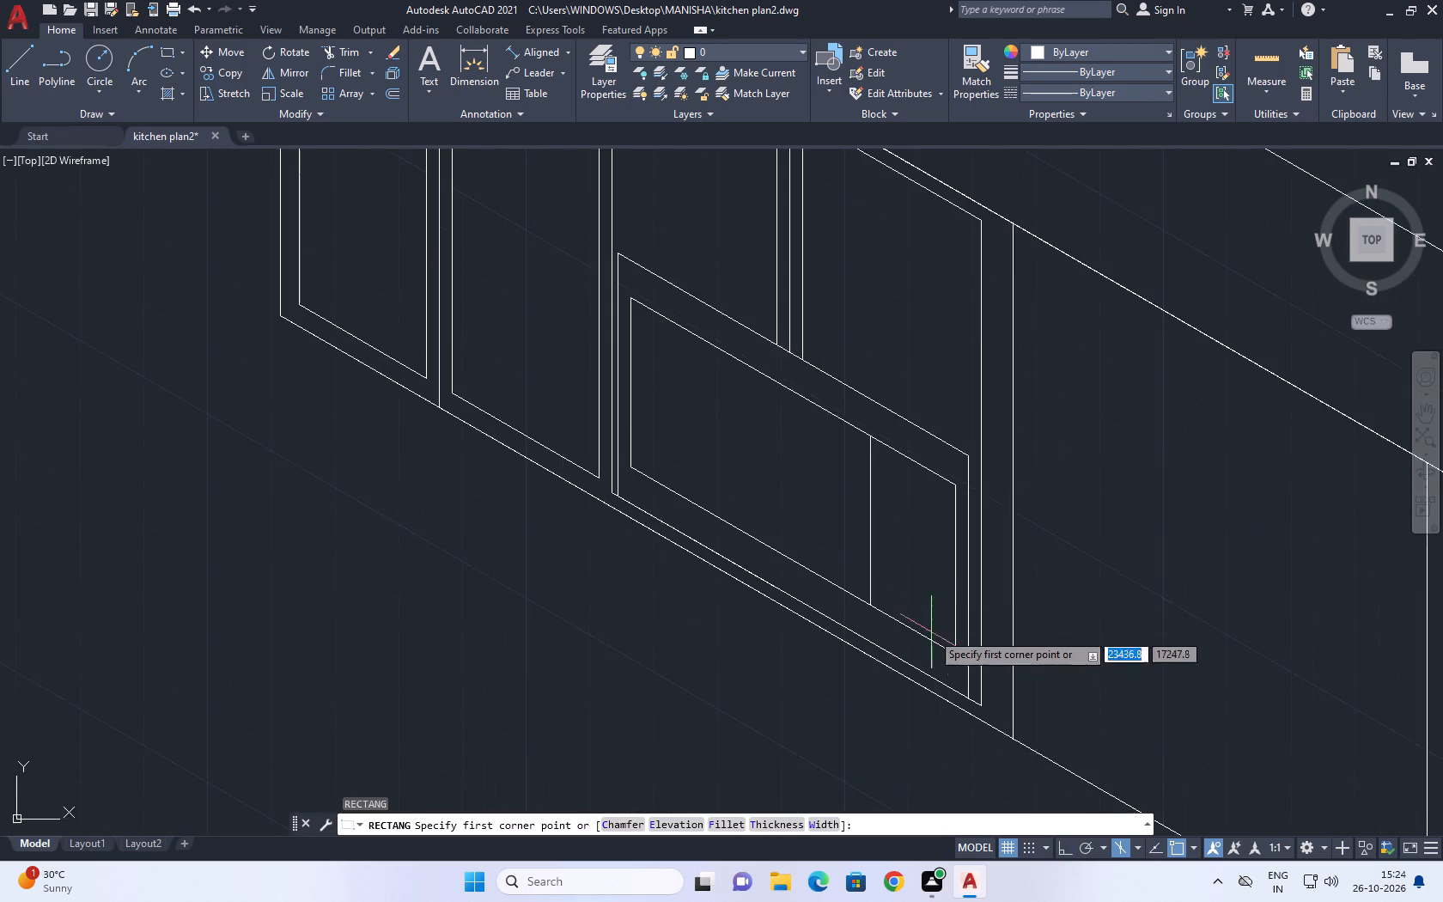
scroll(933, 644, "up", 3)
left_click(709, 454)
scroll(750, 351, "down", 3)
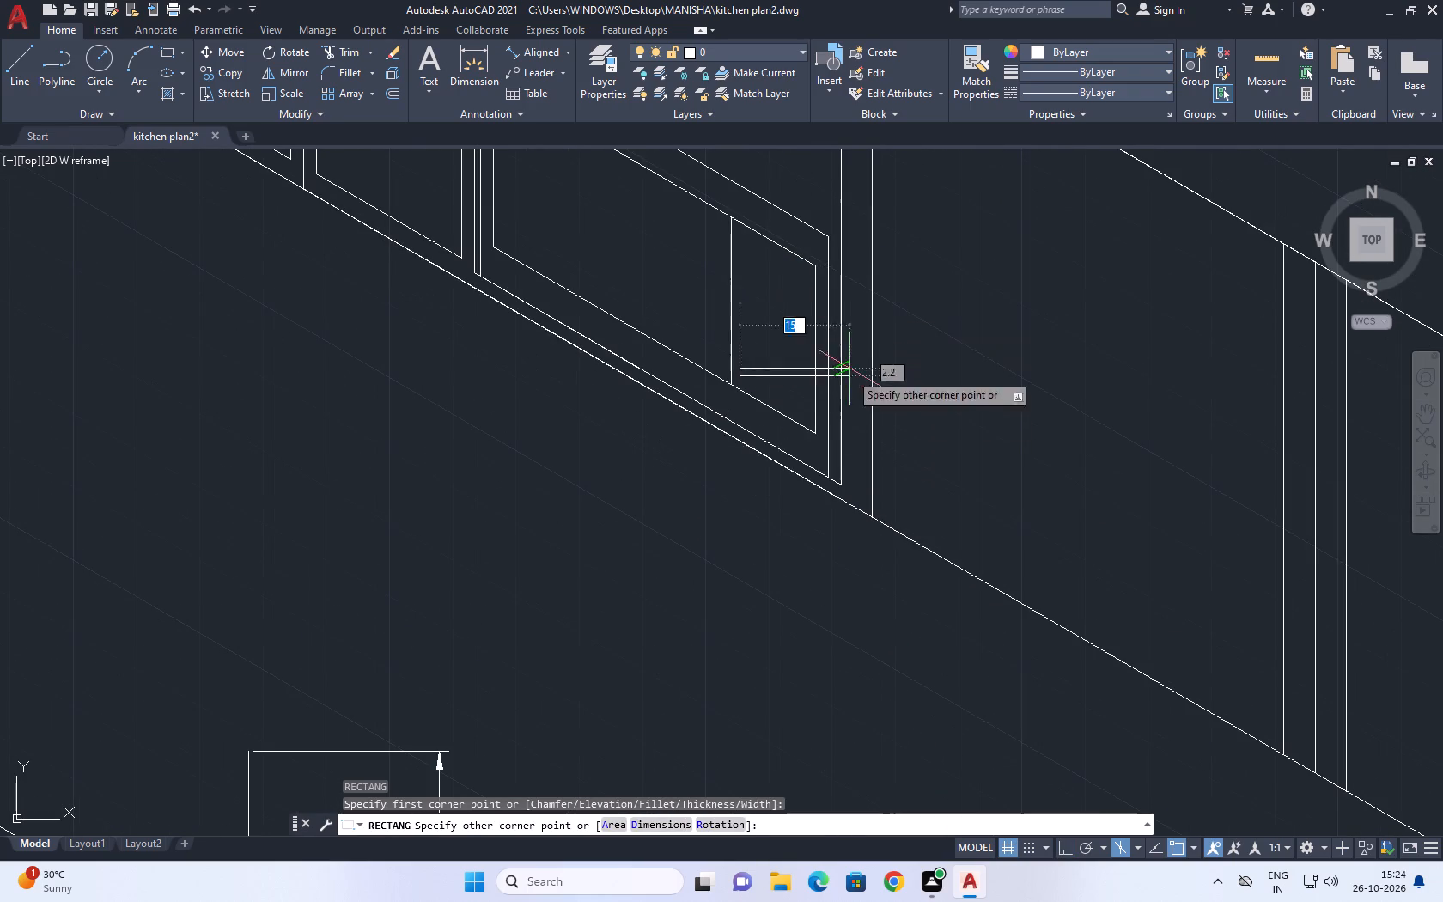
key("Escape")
Draw a four-sided isometric inner outline in the lower panel's small end compartment, with its bottom edge about 10.8 long.
middle_click_drag(765, 342, 810, 465)
key("l")
key("space")
scroll(799, 465, "up", 3)
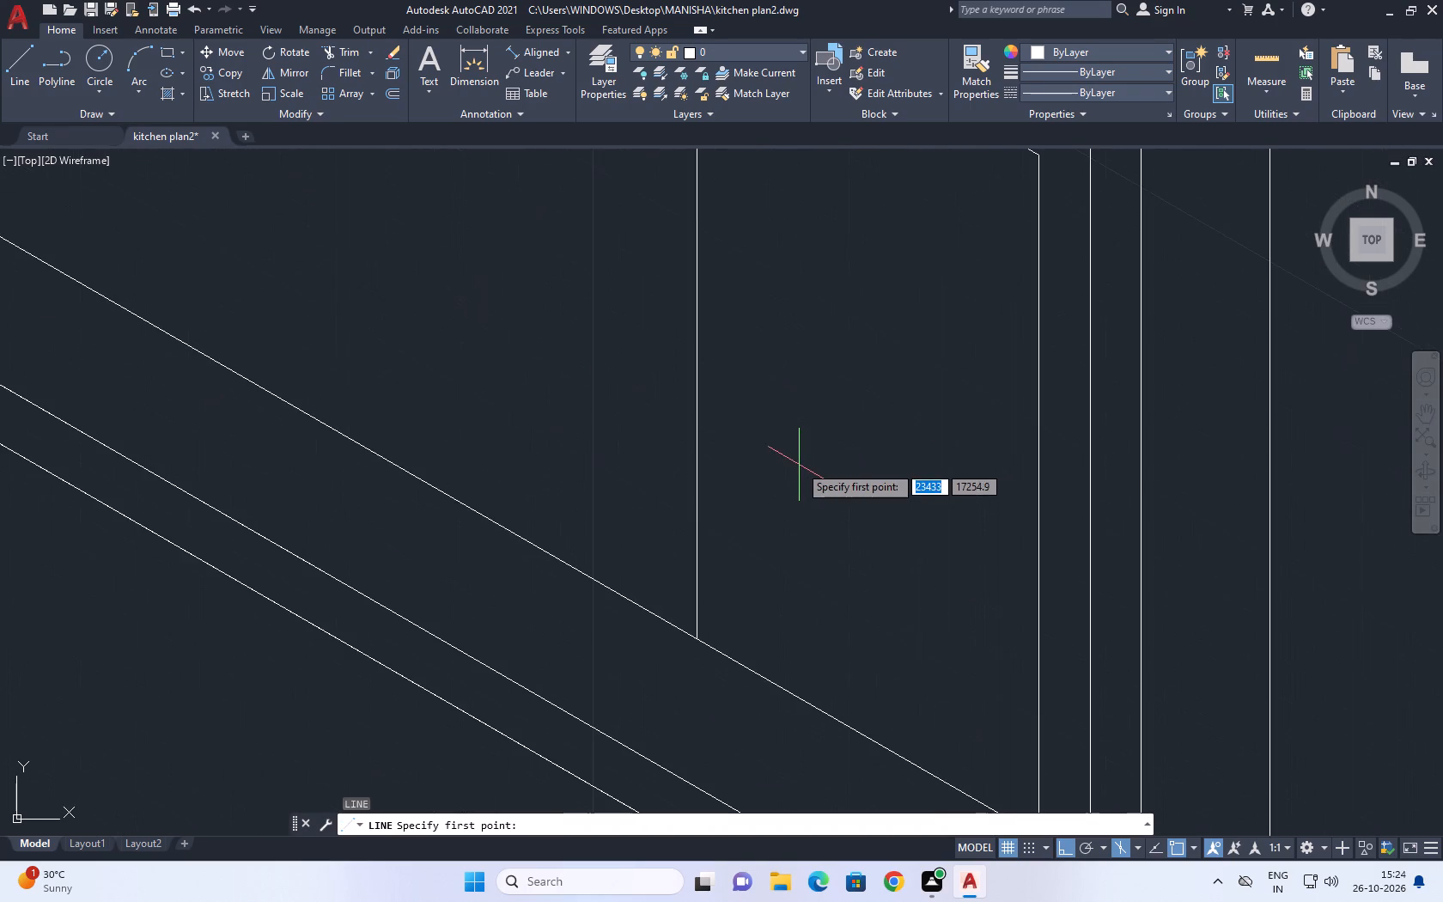
left_click(731, 620)
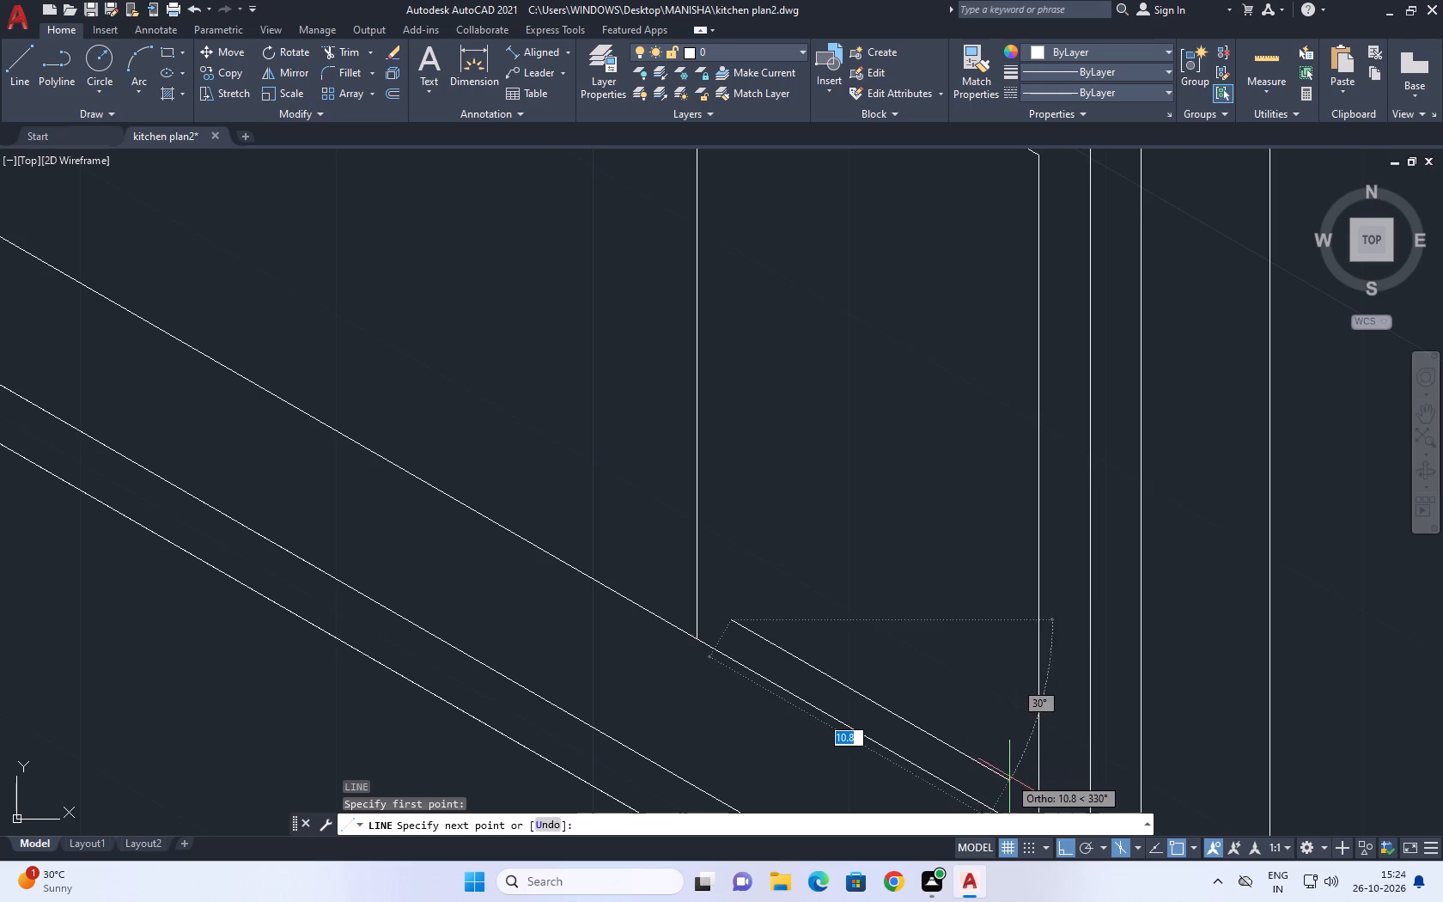
left_click(1009, 777)
middle_click_drag(995, 385, 1001, 485)
left_click(998, 430)
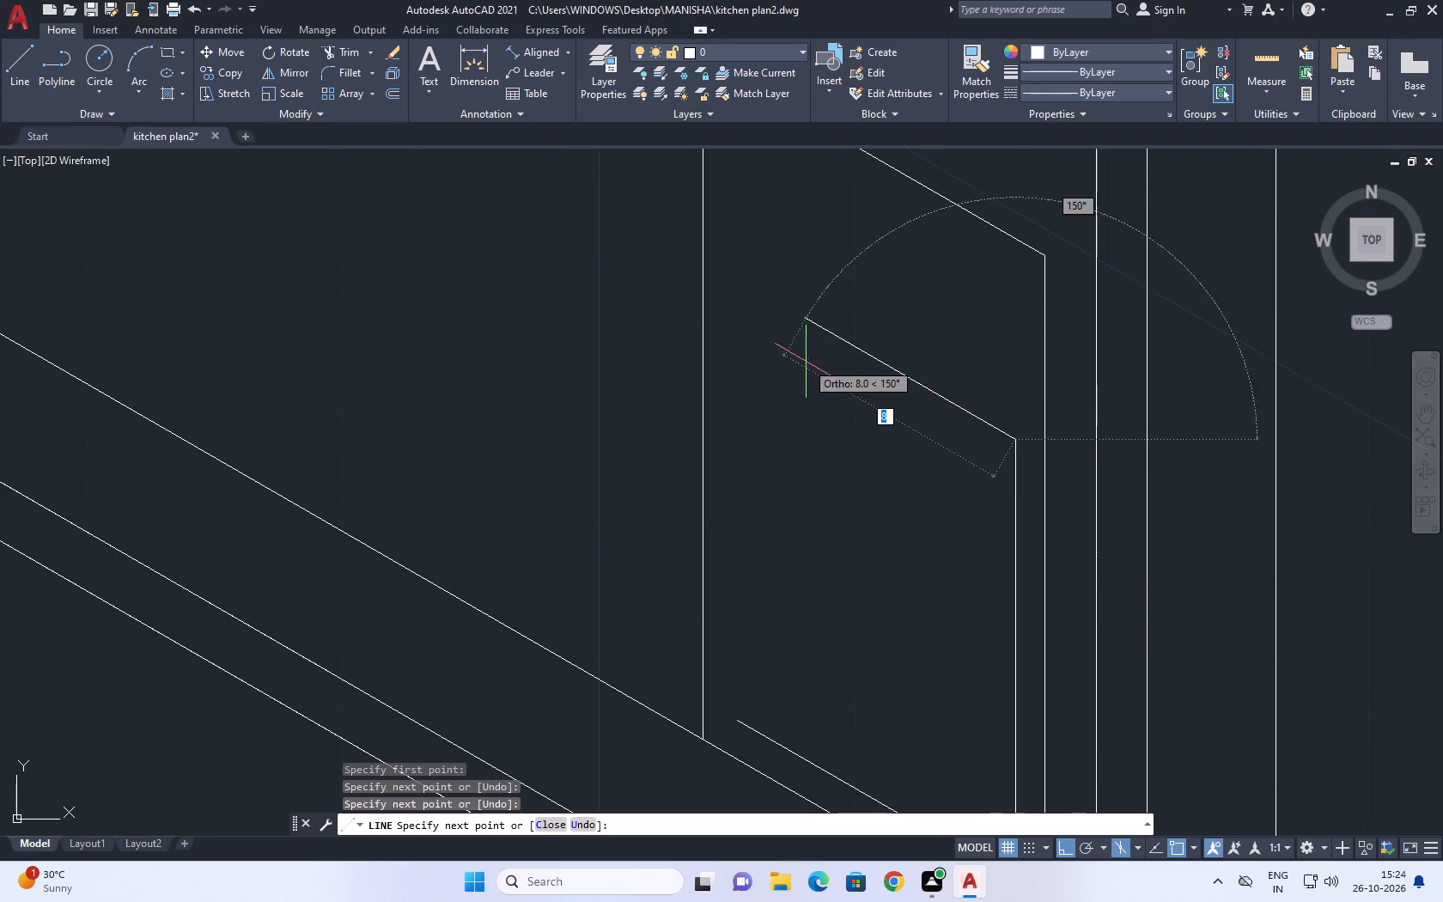
left_click(722, 283)
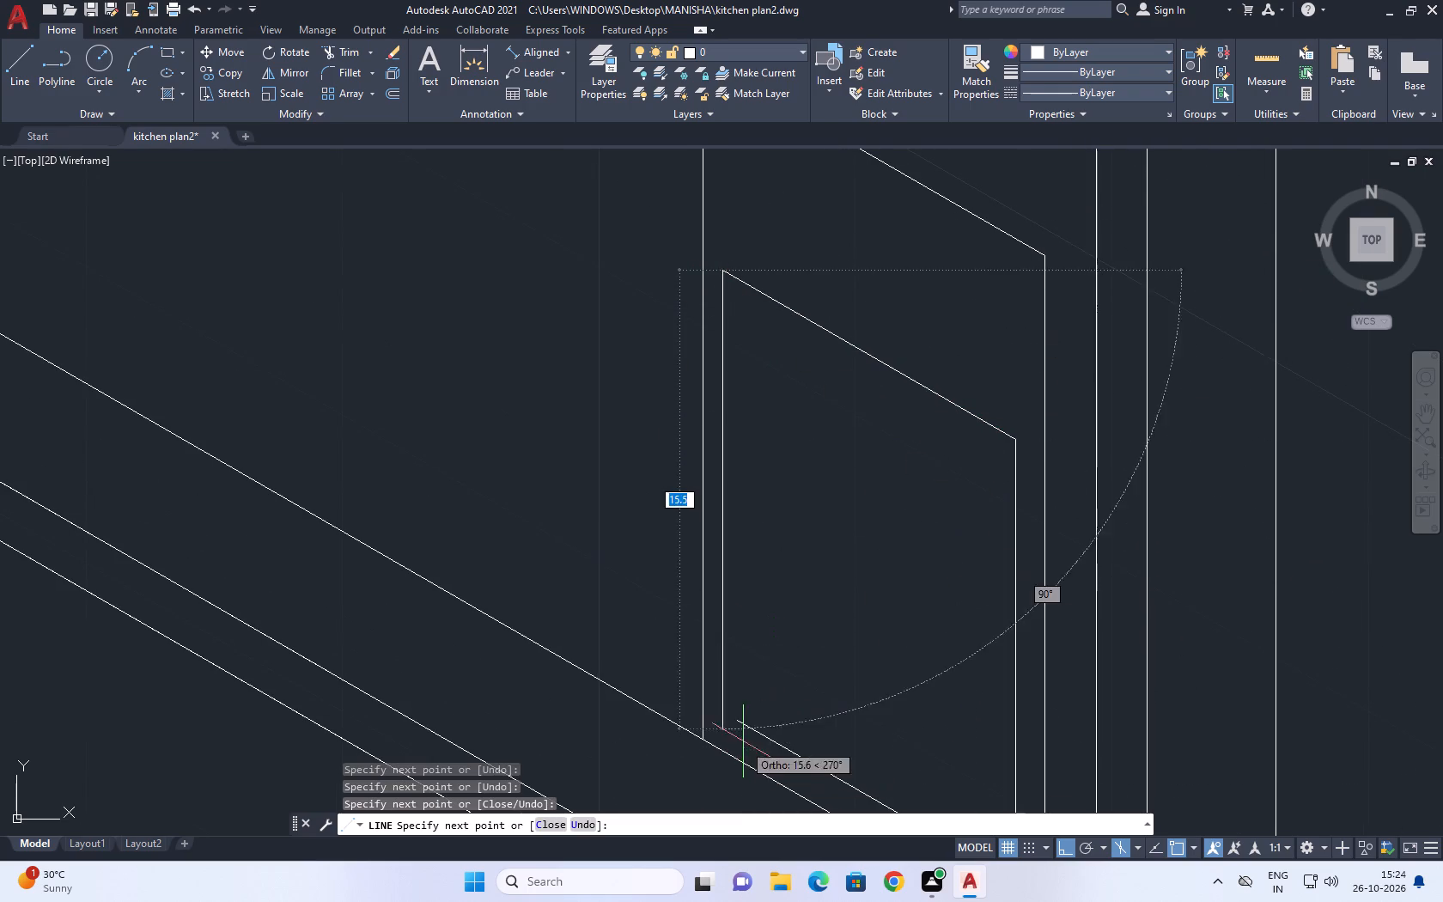
scroll(736, 729, "up", 3)
left_click(692, 700)
key("Escape")
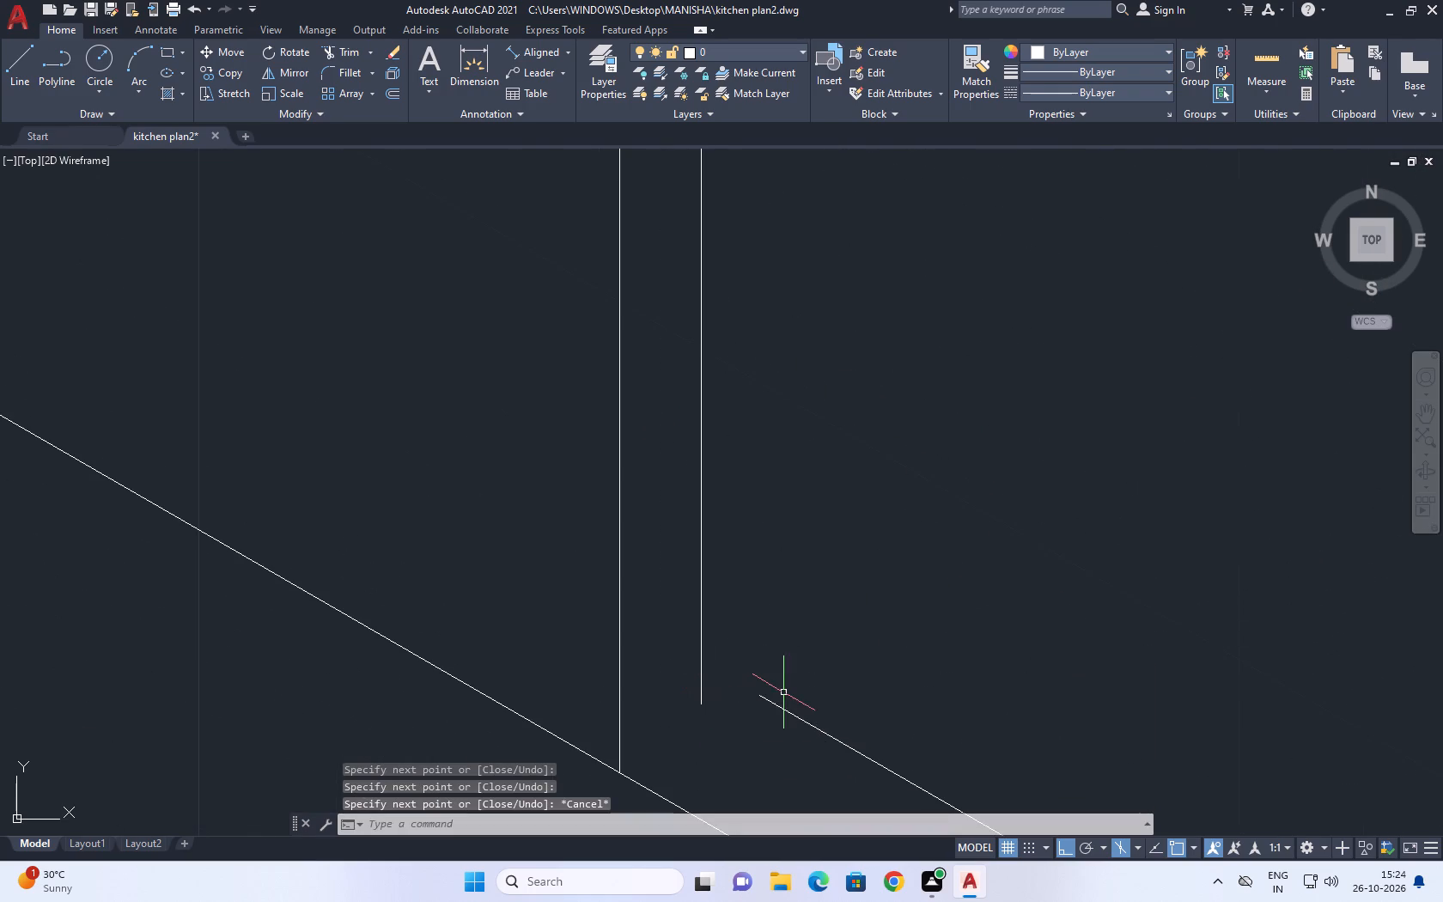
Close the inner outline's open bottom corner by extending its bottom line to the vertical and trimming the vertical's overhang.
key("e")
key("x")
key("space")
left_click(811, 698)
left_click(771, 741)
key("Escape")
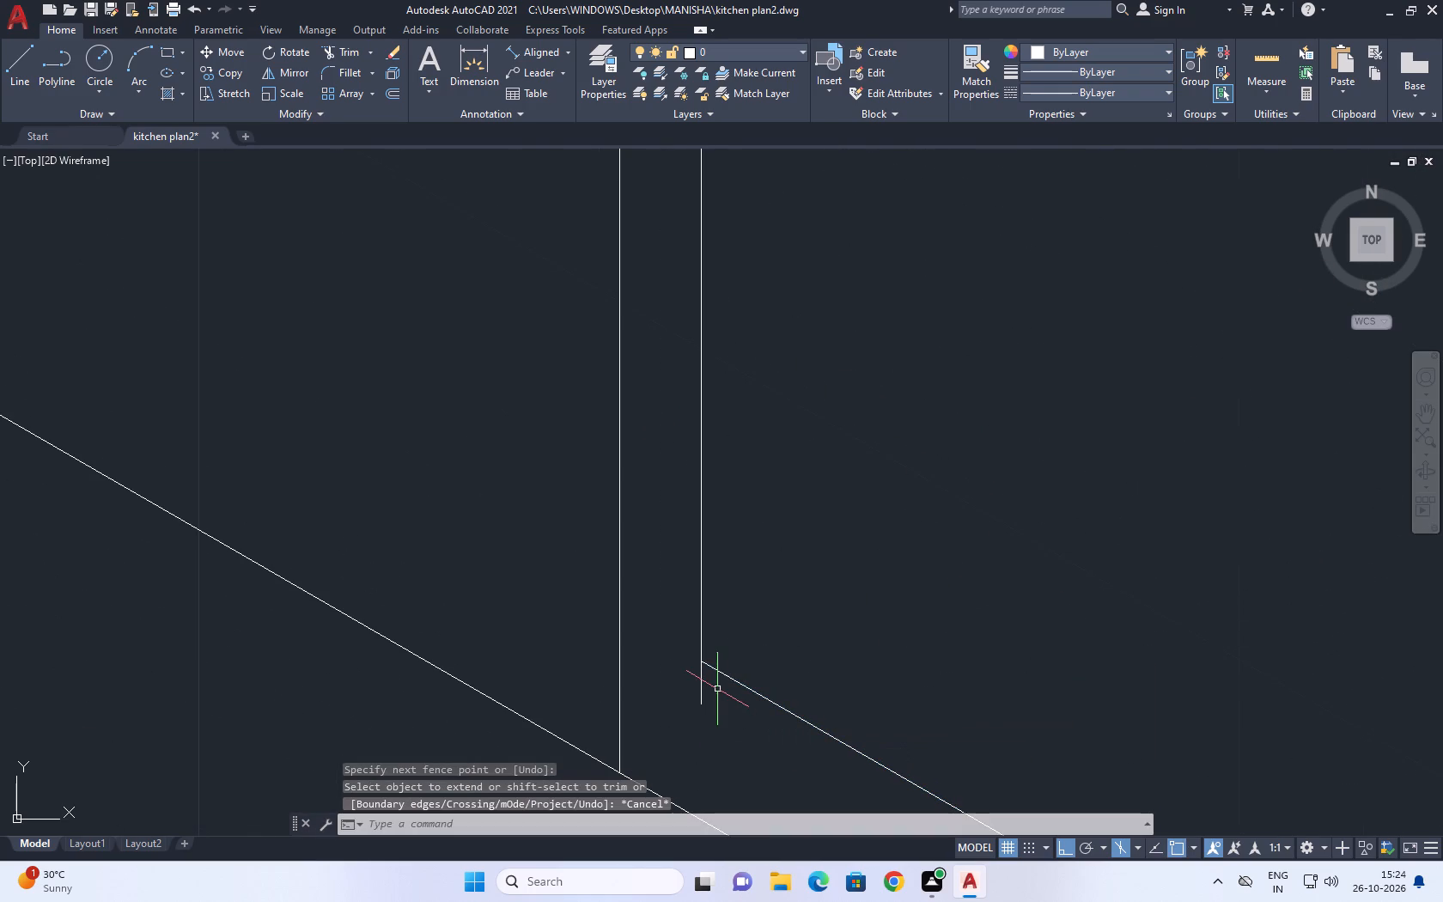
type("tr")
key("space")
left_click(700, 686)
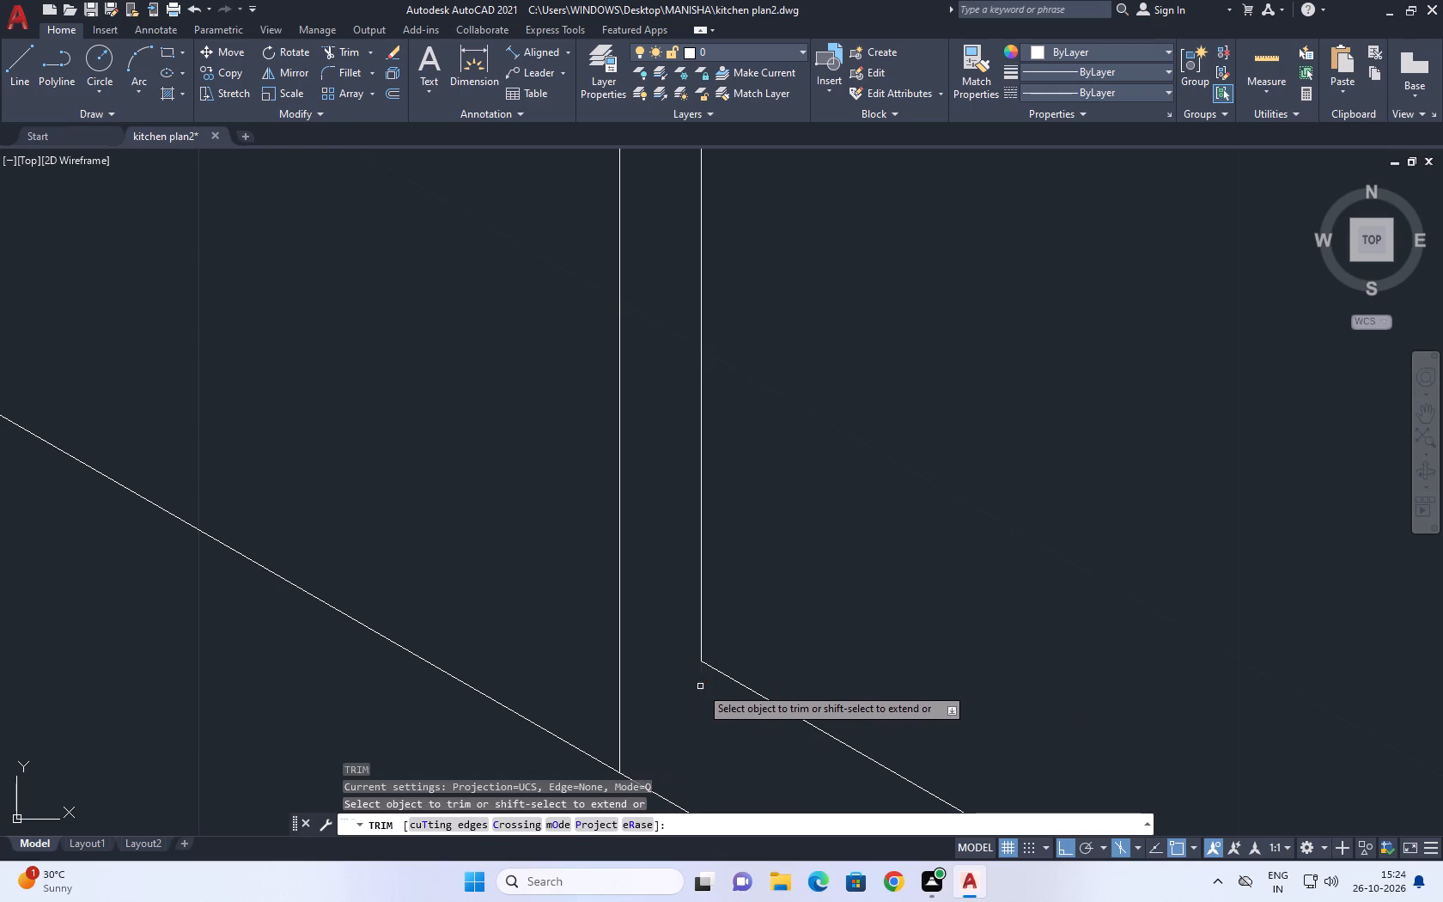
key("Escape")
Draw a small hinge rectangle about 0.9 by 2.4 across the divider, near the bottom of the small inner outline.
scroll(752, 654, "down", 6)
middle_click_drag(893, 614, 966, 659)
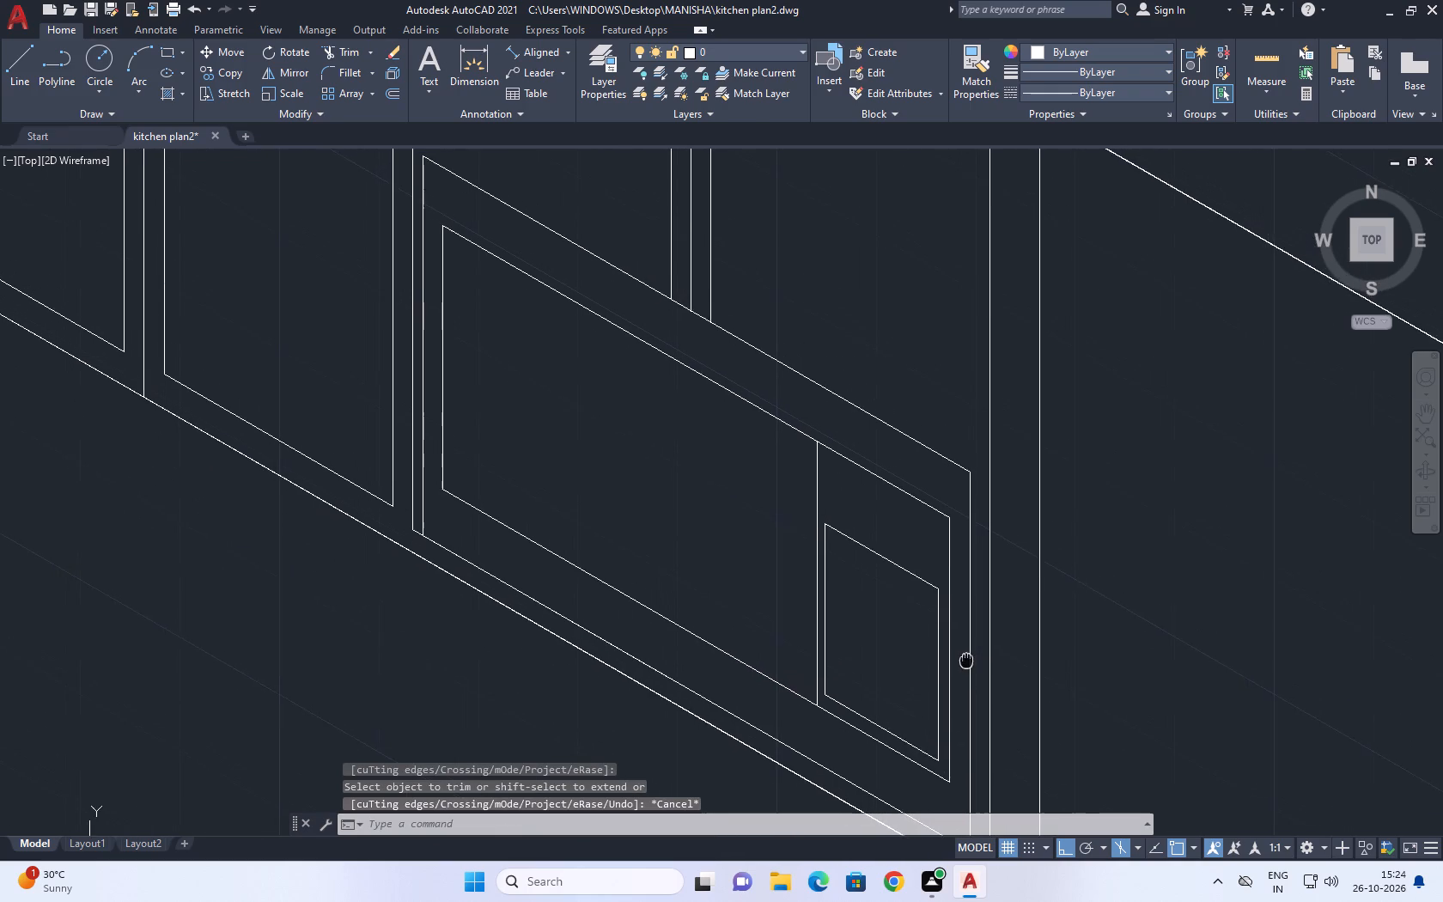
middle_click_drag(966, 659, 967, 677)
middle_click_drag(825, 680, 832, 676)
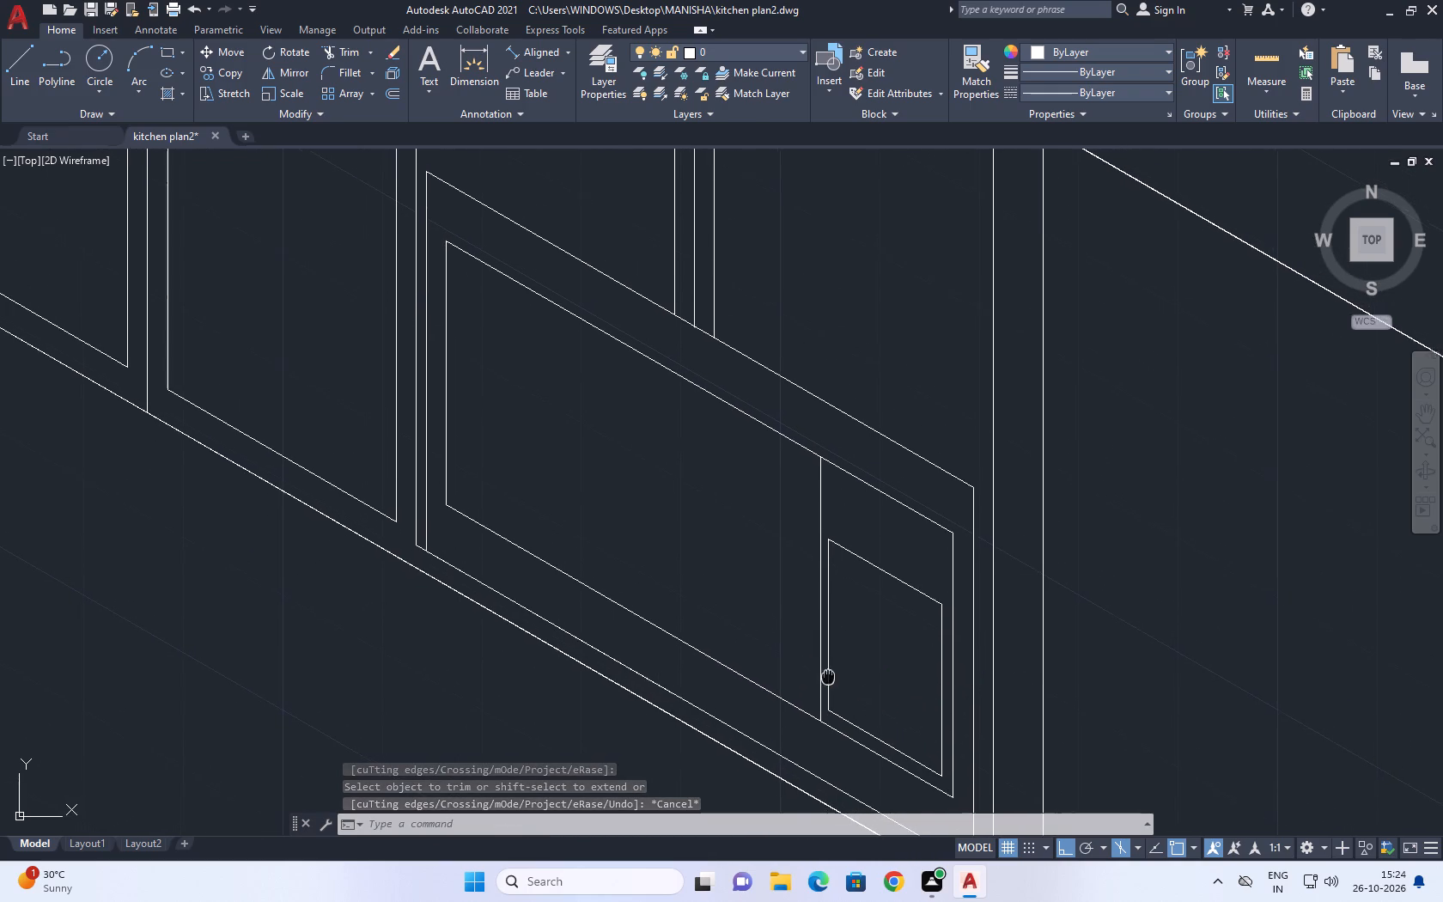
middle_click_drag(832, 676, 842, 675)
type("re")
key("c")
key("space")
scroll(833, 696, "up", 4)
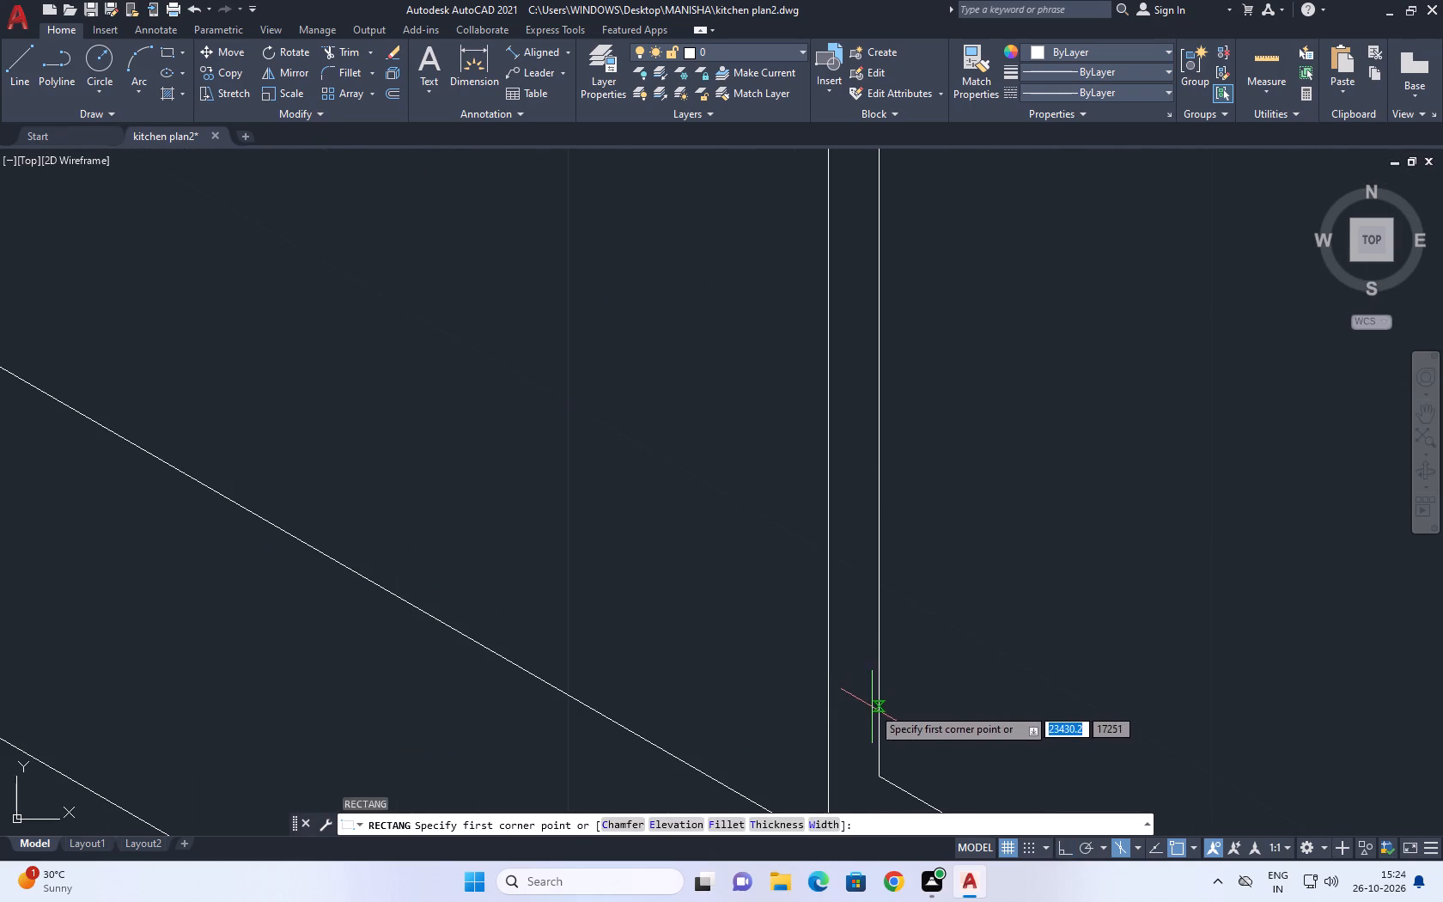
left_click(875, 713)
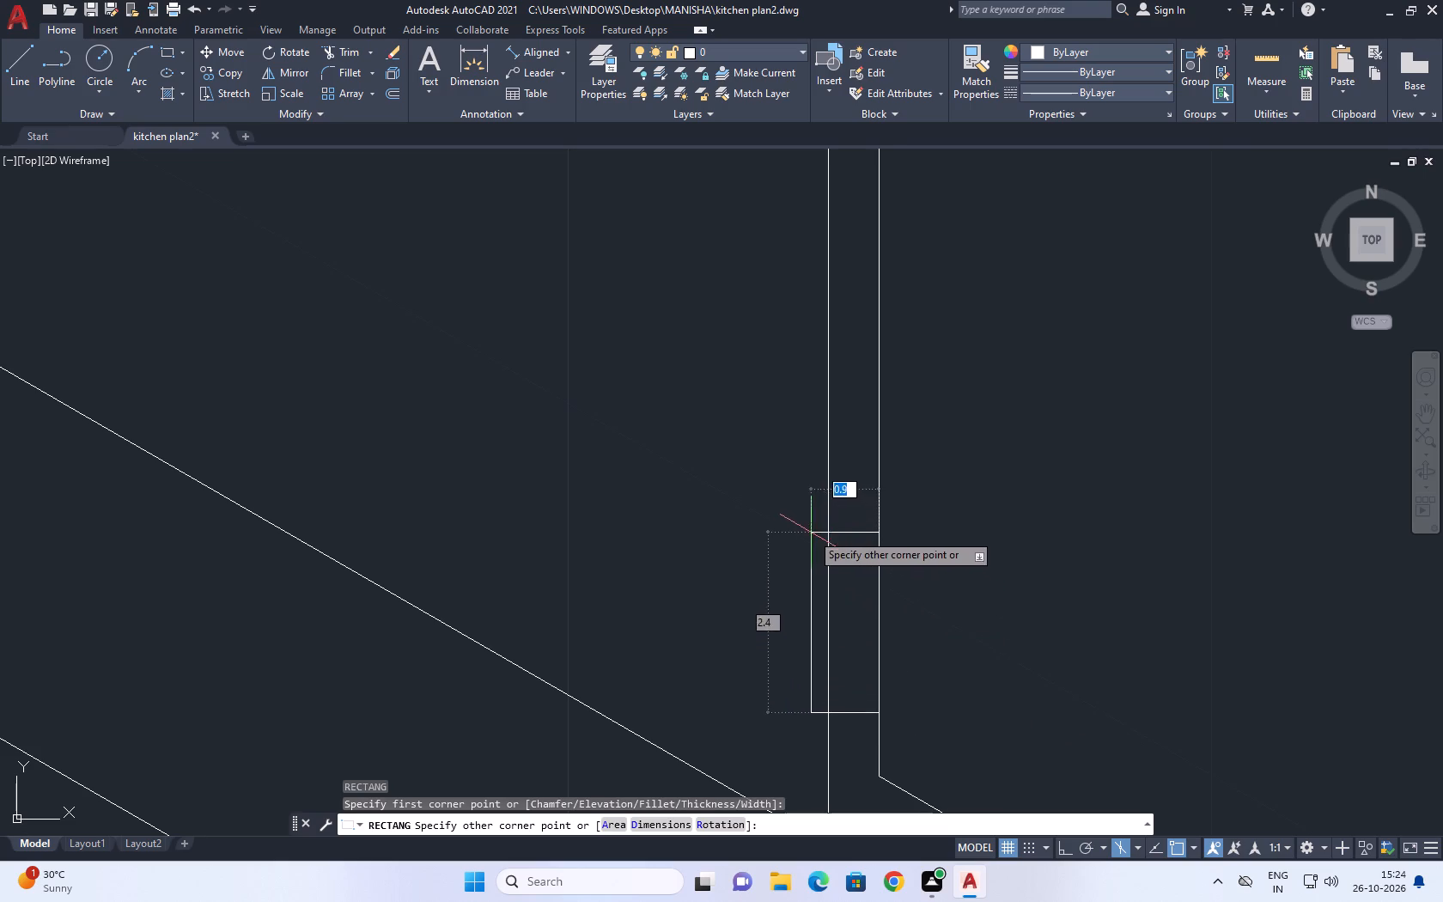
left_click(811, 533)
Draw a second small hinge rectangle across the divider, near the top of the small inner outline.
scroll(884, 462, "down", 3)
middle_click_drag(909, 433, 906, 617)
key("space")
scroll(866, 598, "up", 2)
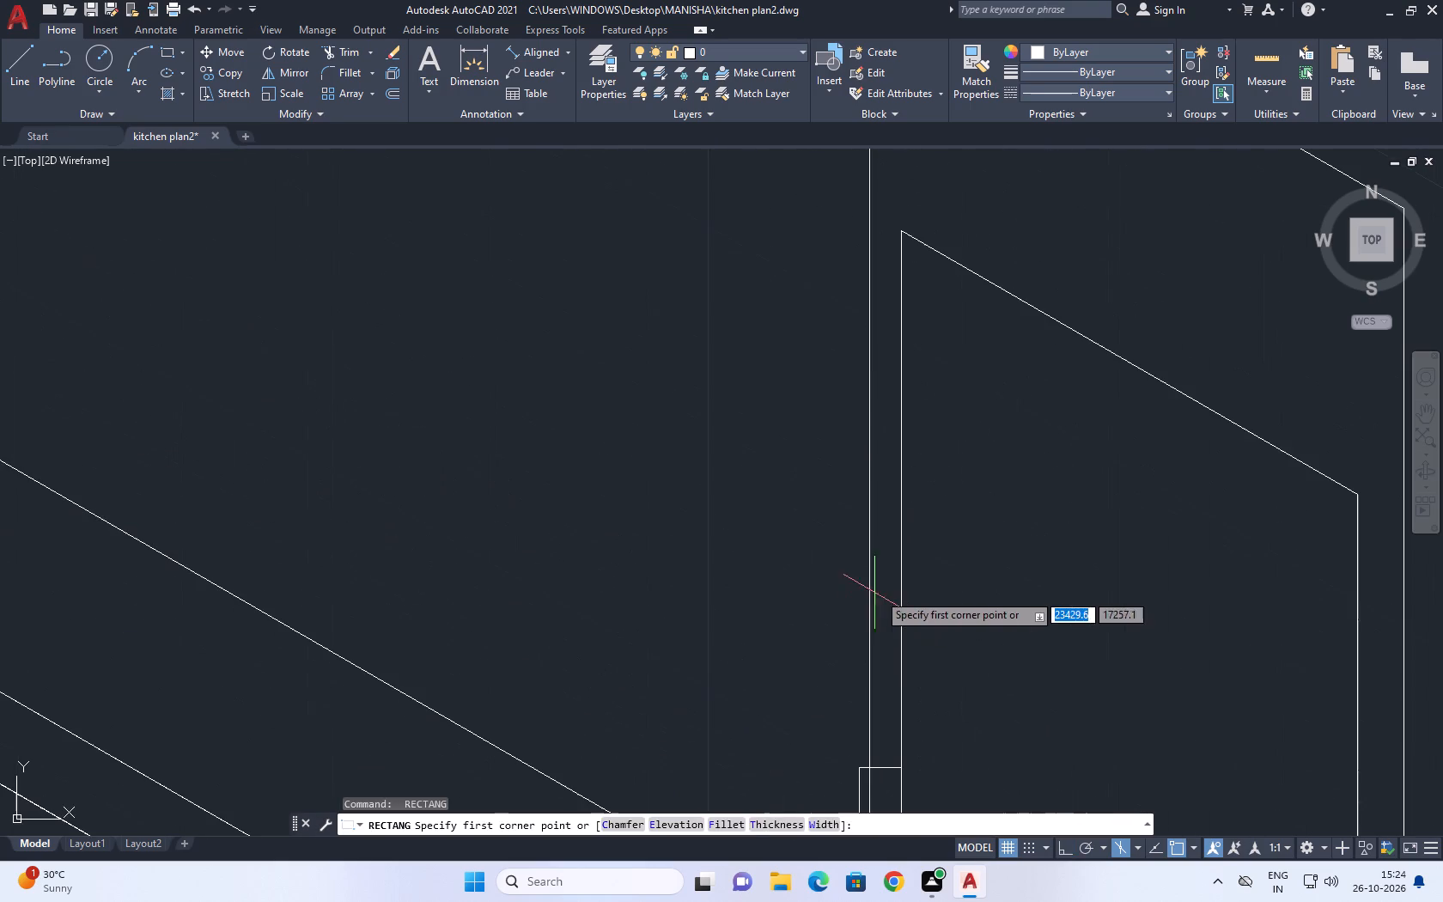
left_click(894, 508)
left_click(861, 393)
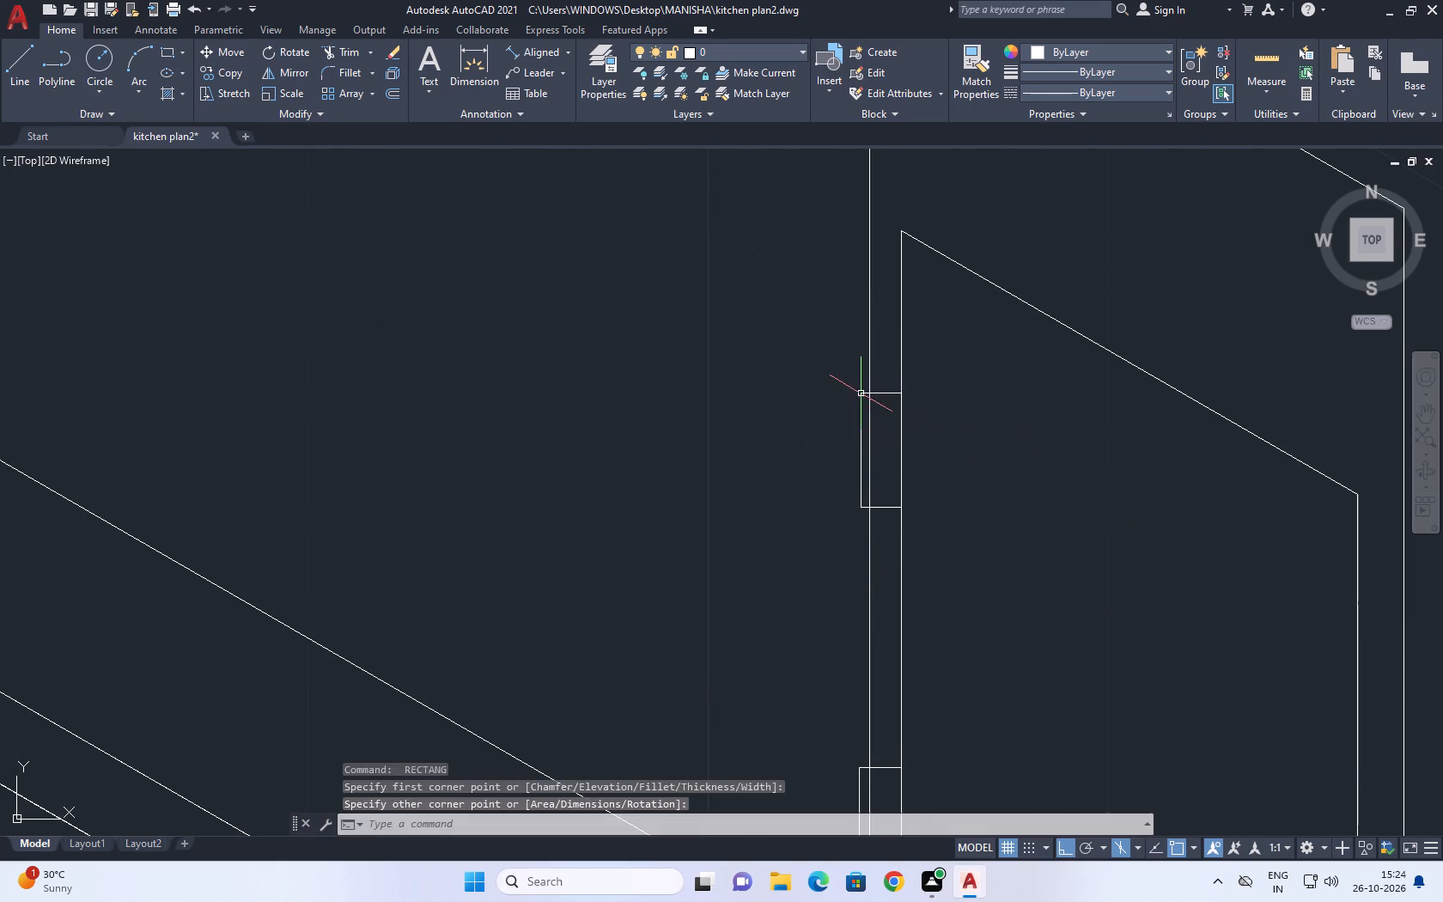
Draw a vertical line in the large compartment beside the hinged divider, from the inner frame's bottom line up past its top line.
middle_click_drag(921, 411, 843, 486)
scroll(910, 485, "down", 1)
middle_click_drag(945, 476, 944, 478)
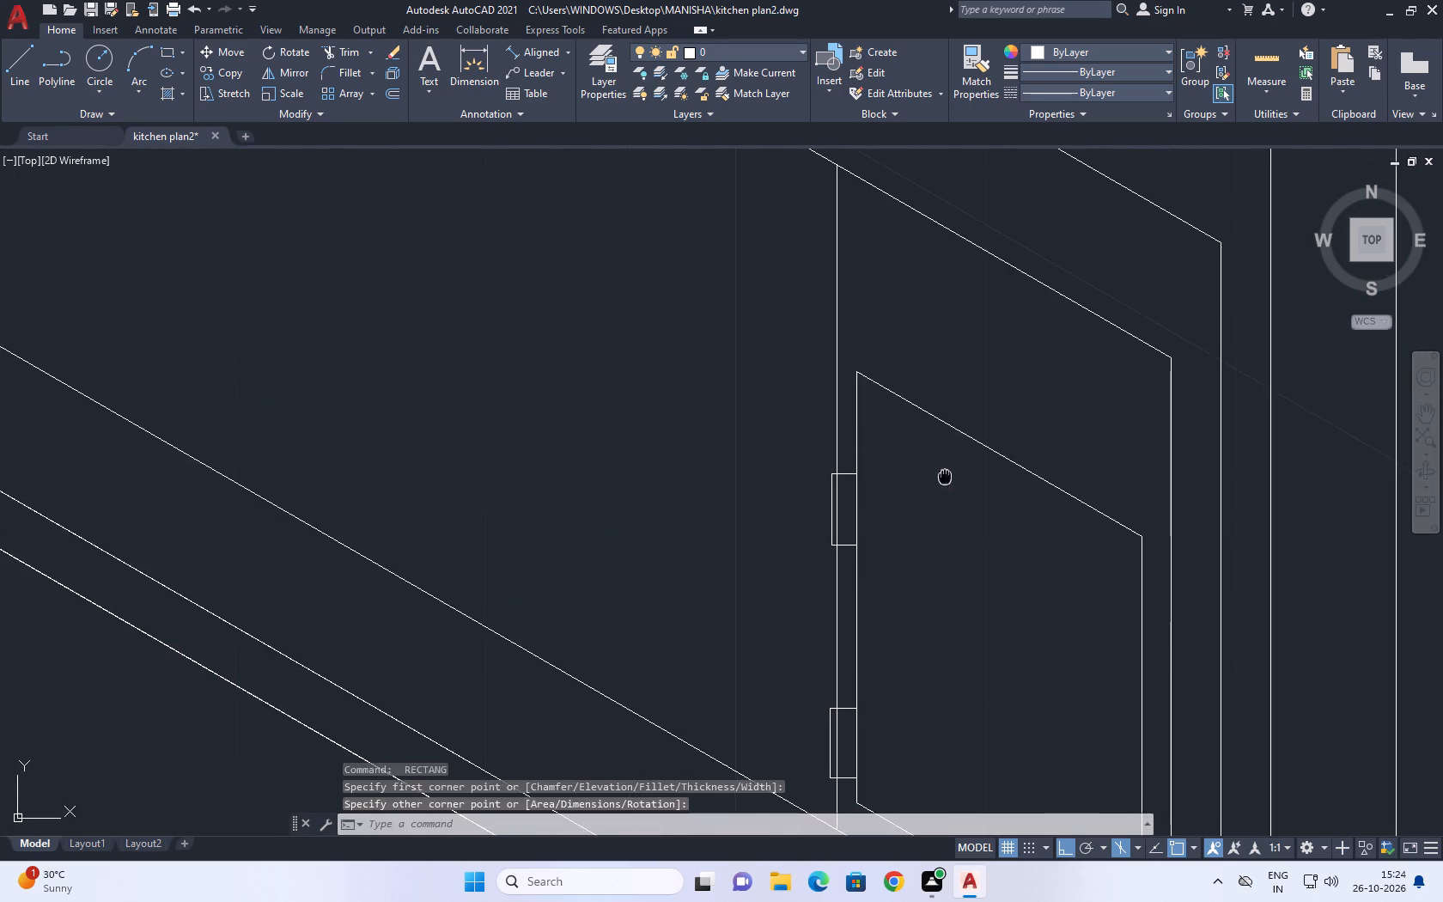
middle_click_drag(944, 478, 879, 567)
scroll(799, 425, "down", 3)
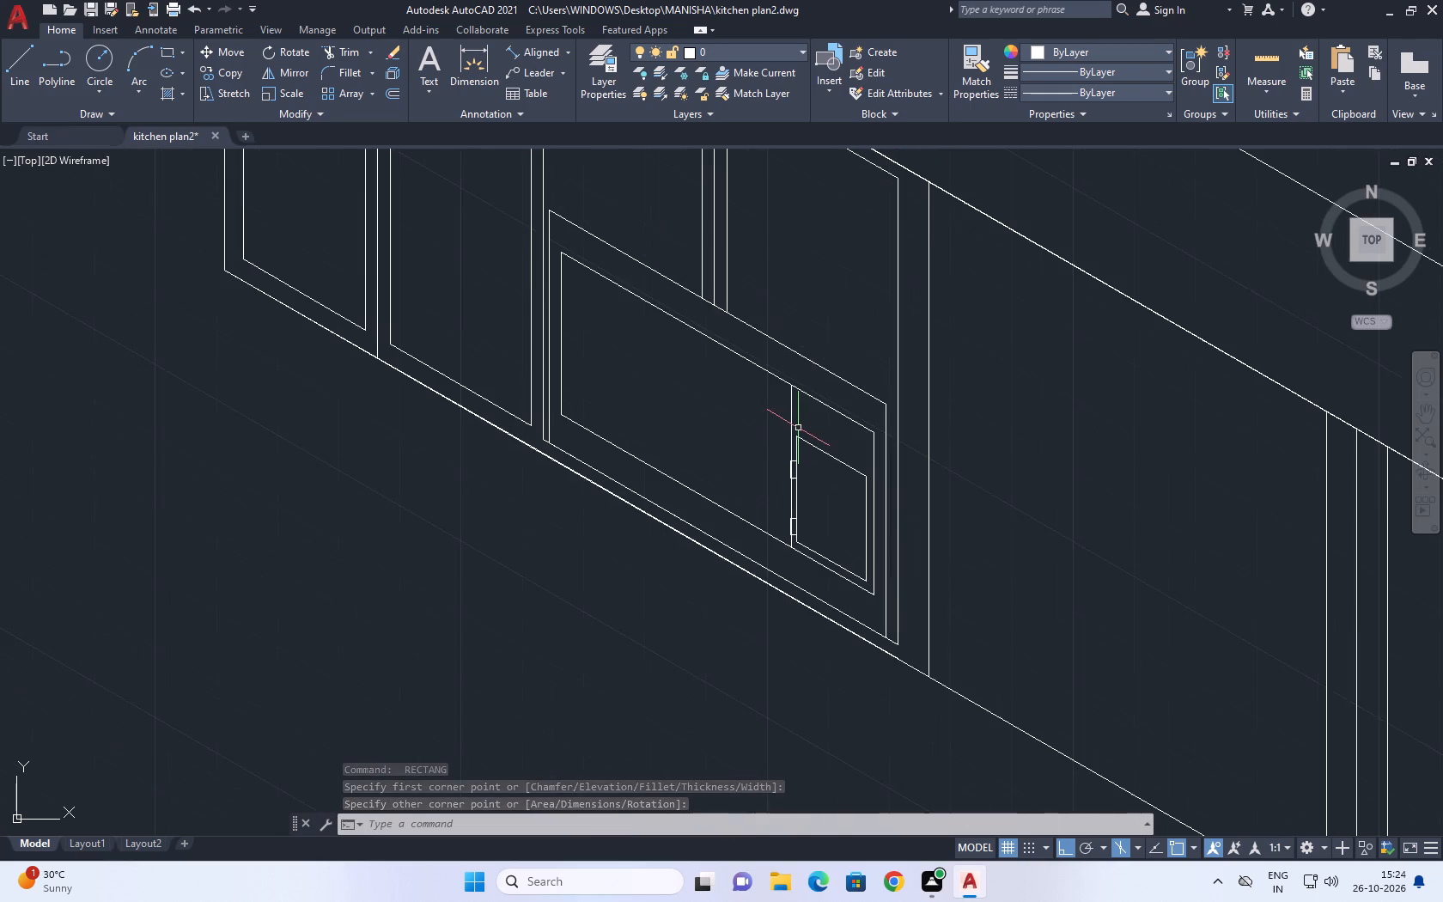
middle_click_drag(746, 430, 845, 526)
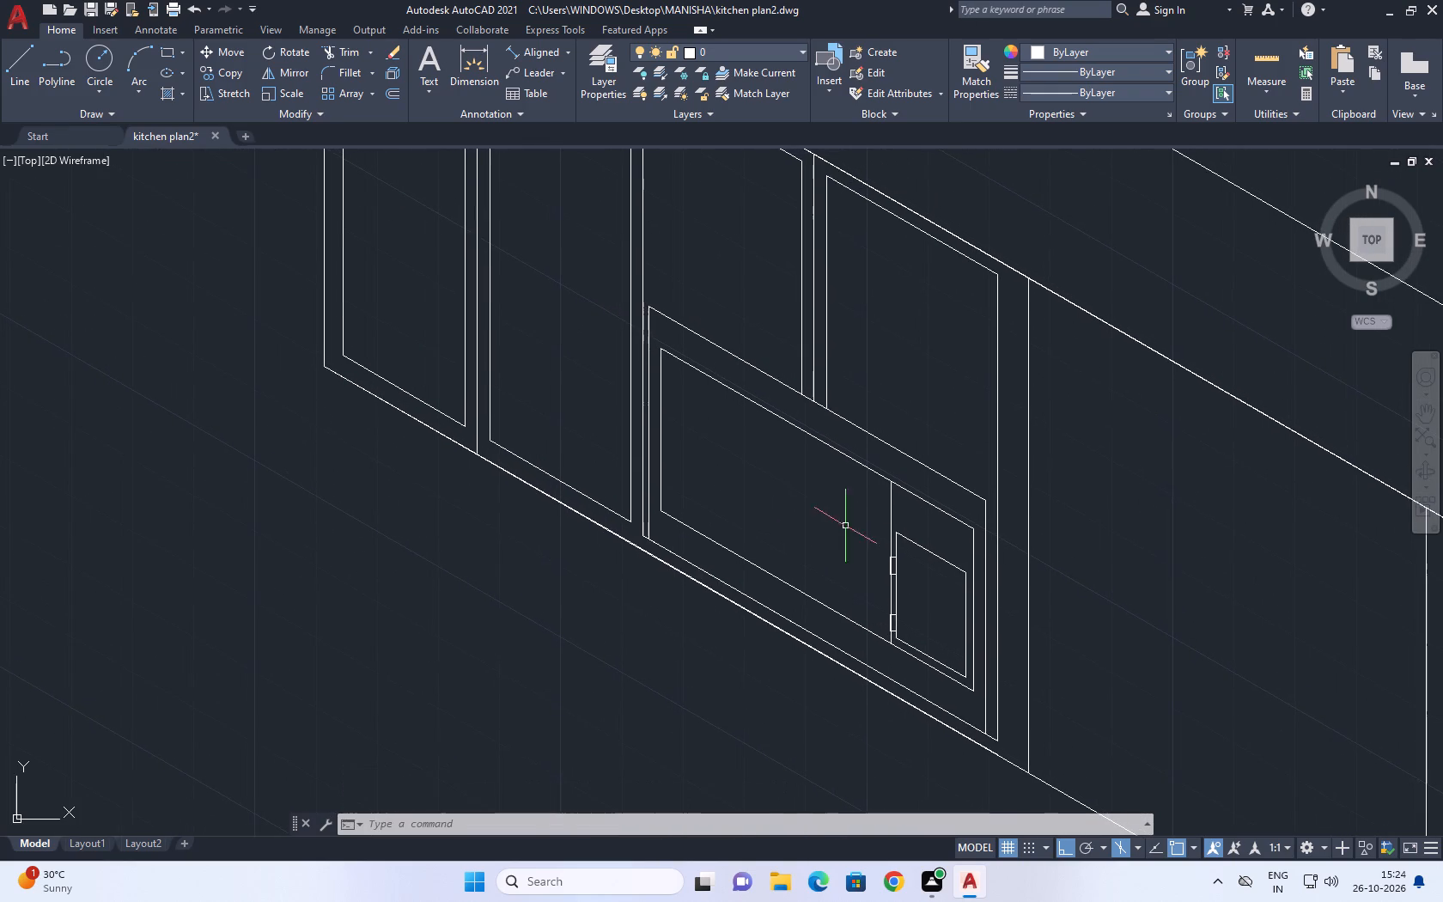
key("l")
key("space")
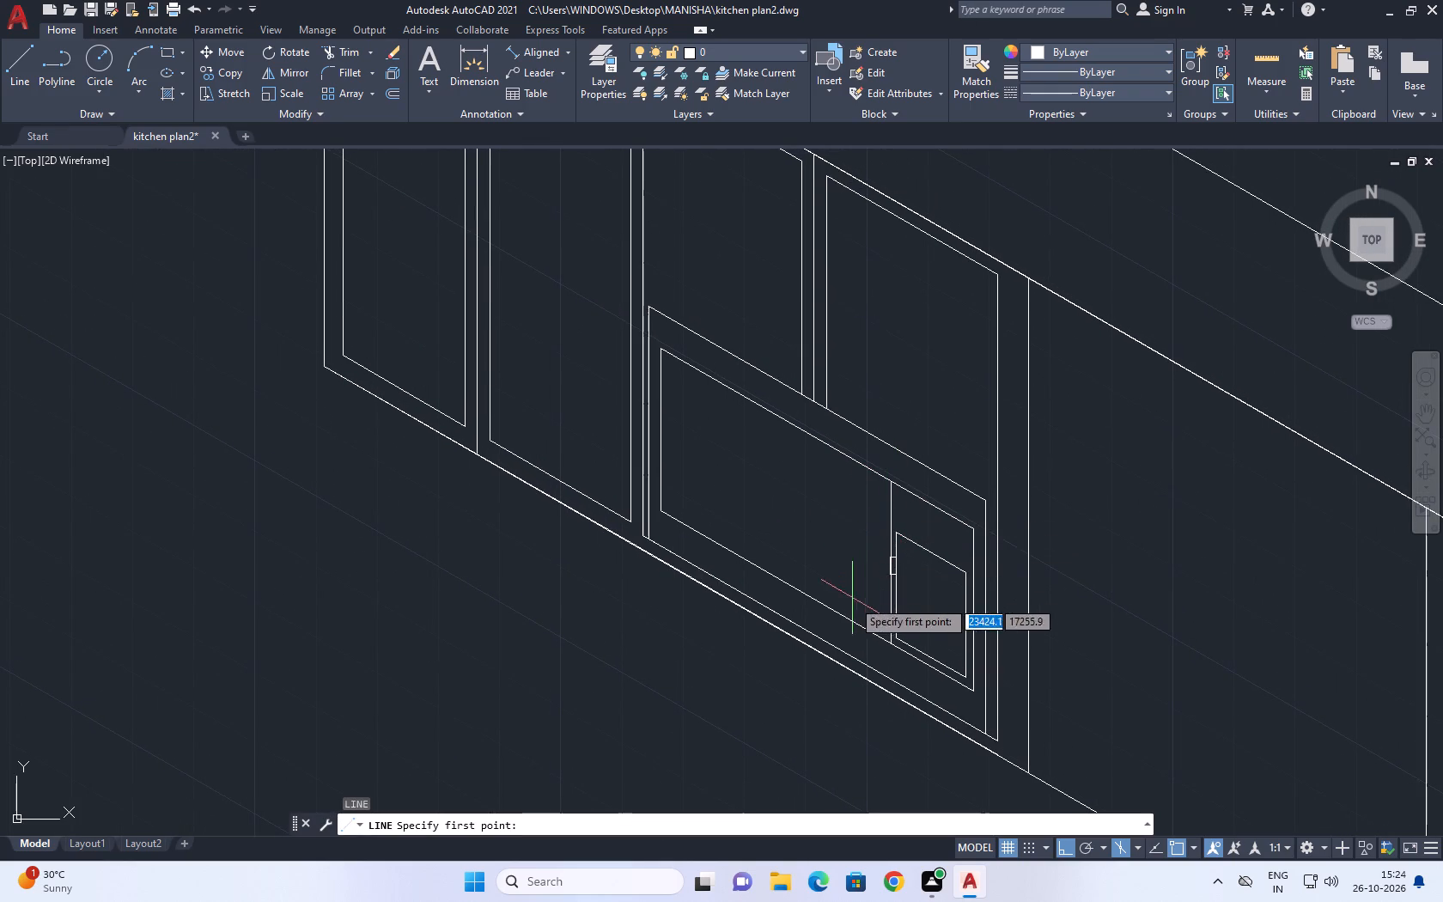
scroll(856, 643, "up", 2)
left_click(875, 615)
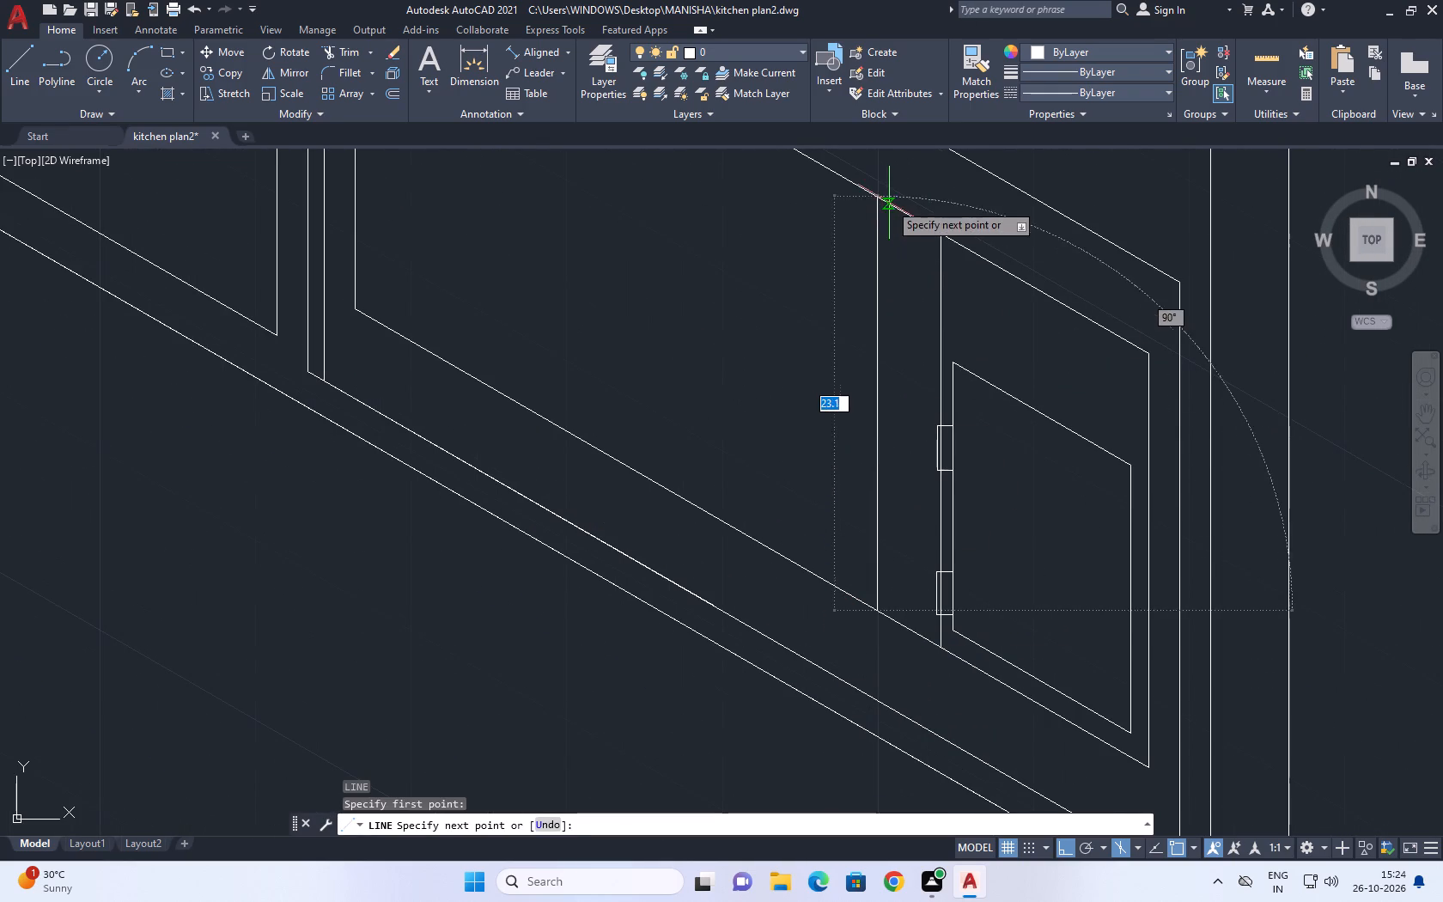
left_click(874, 182)
key("ctrl+z")
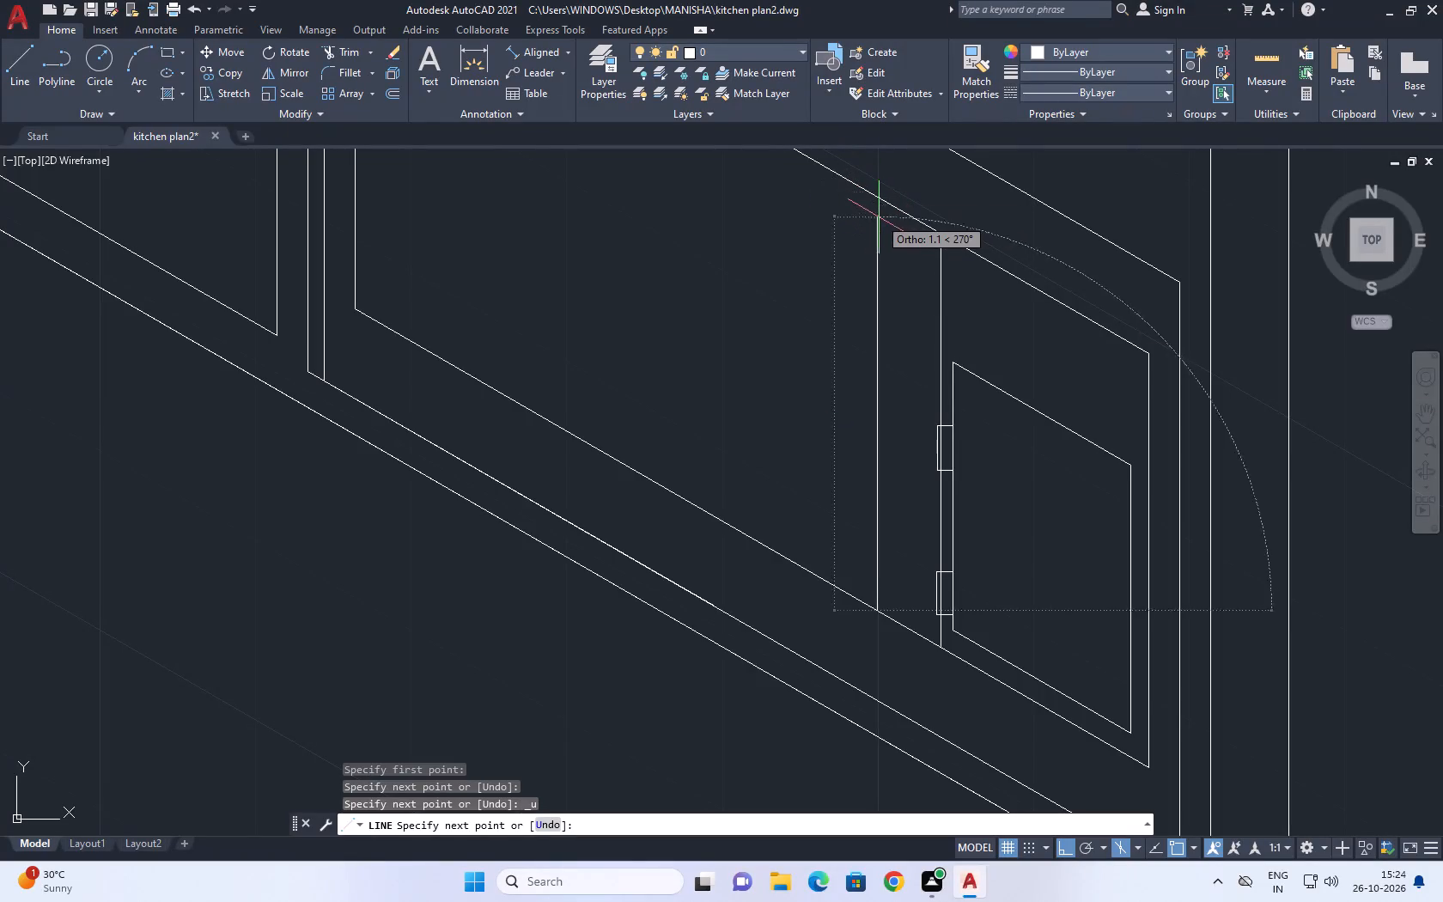
middle_click_drag(888, 191, 872, 318)
left_click(865, 261)
key("Escape")
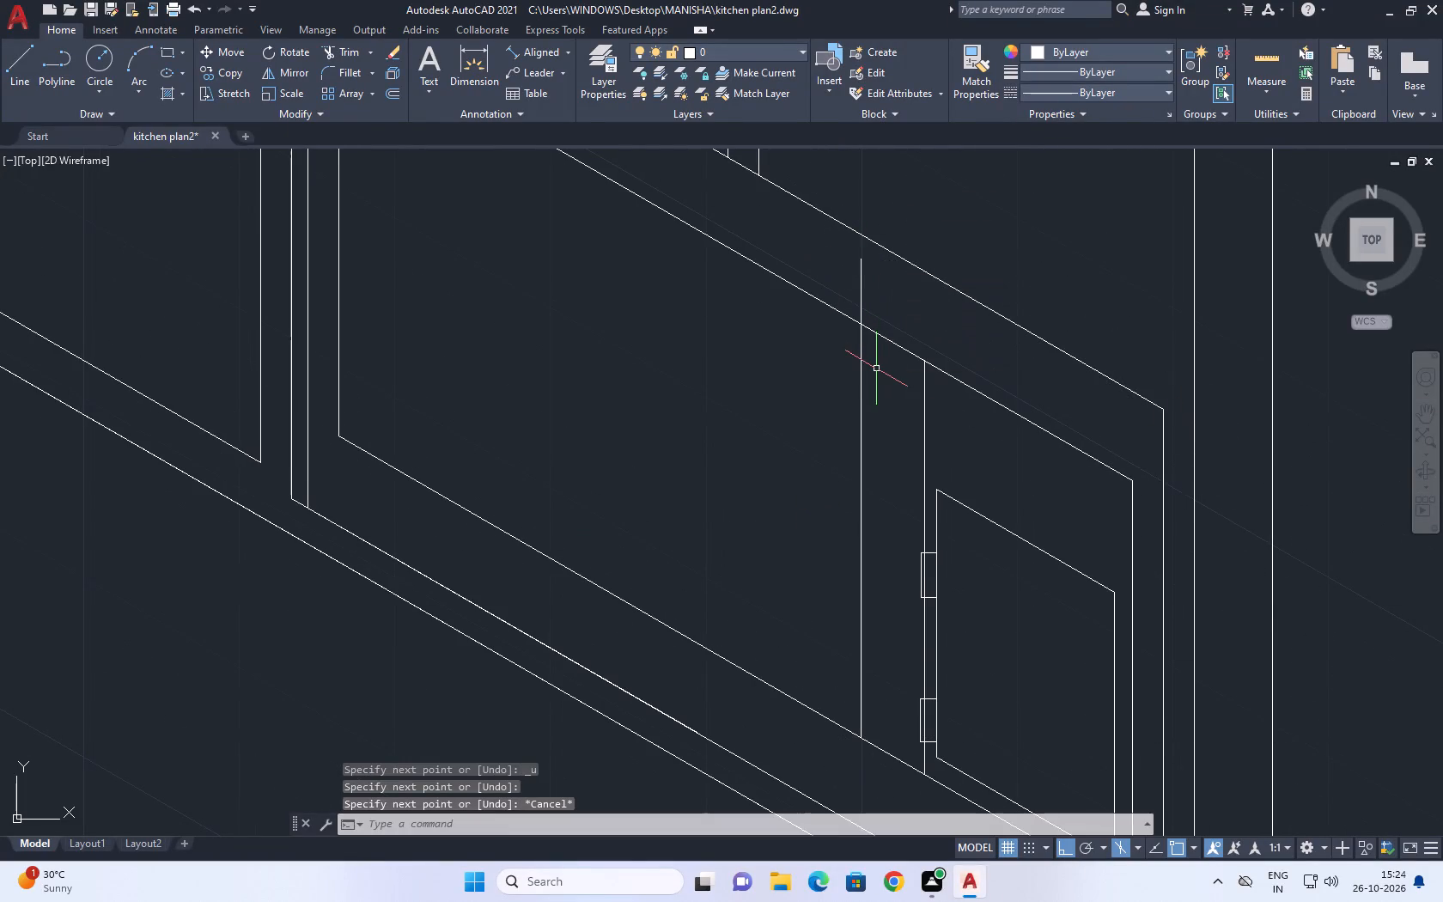
Trim the inner frame's top and bottom lines between the new vertical line and the hinged divider.
type("tr")
key("space")
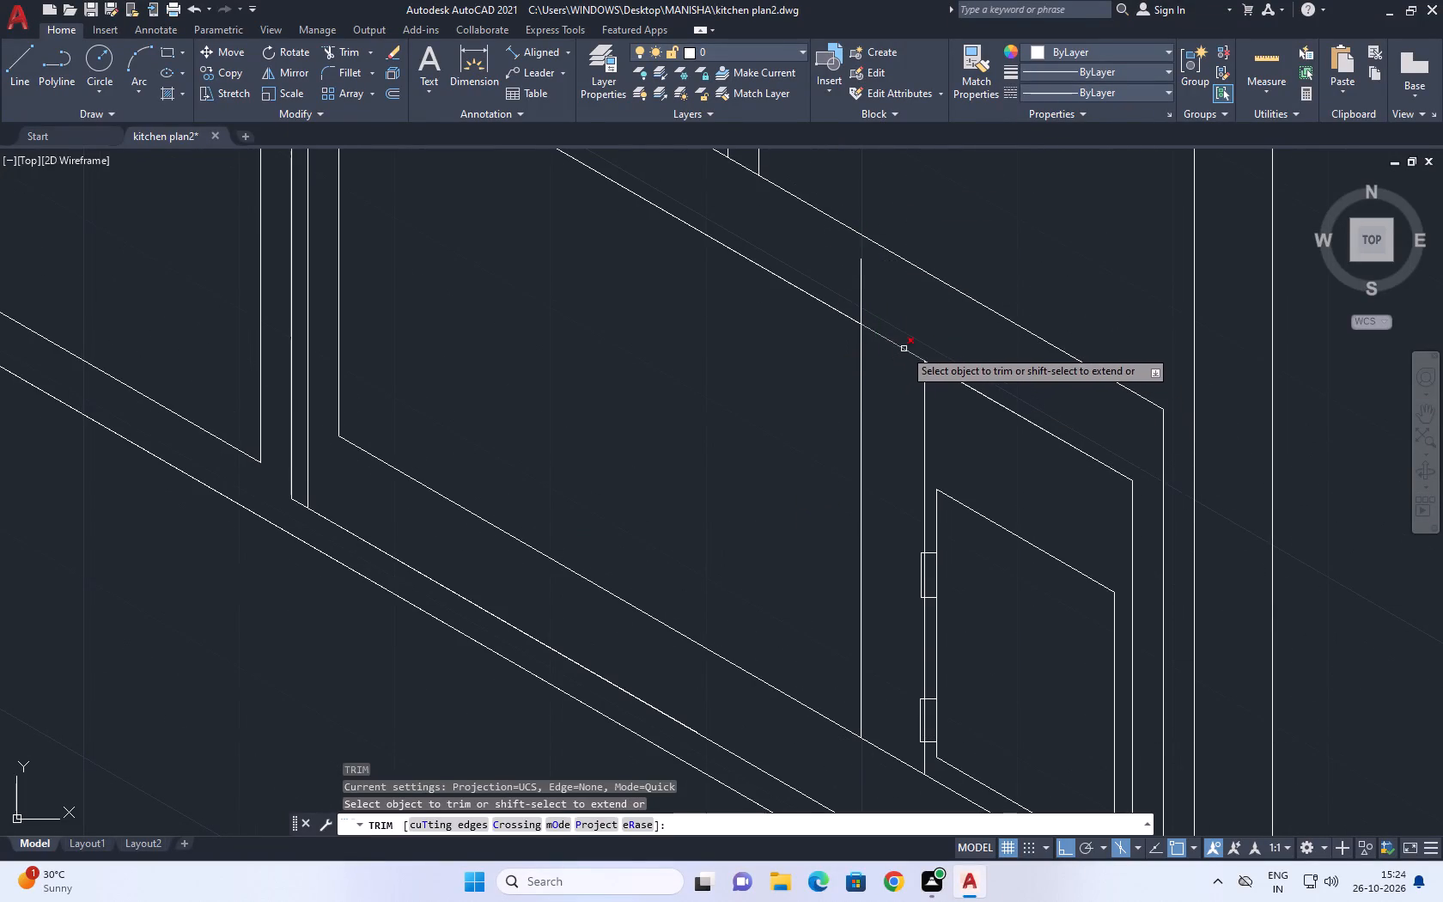
left_click(904, 349)
left_click(904, 349)
middle_click_drag(892, 454, 886, 298)
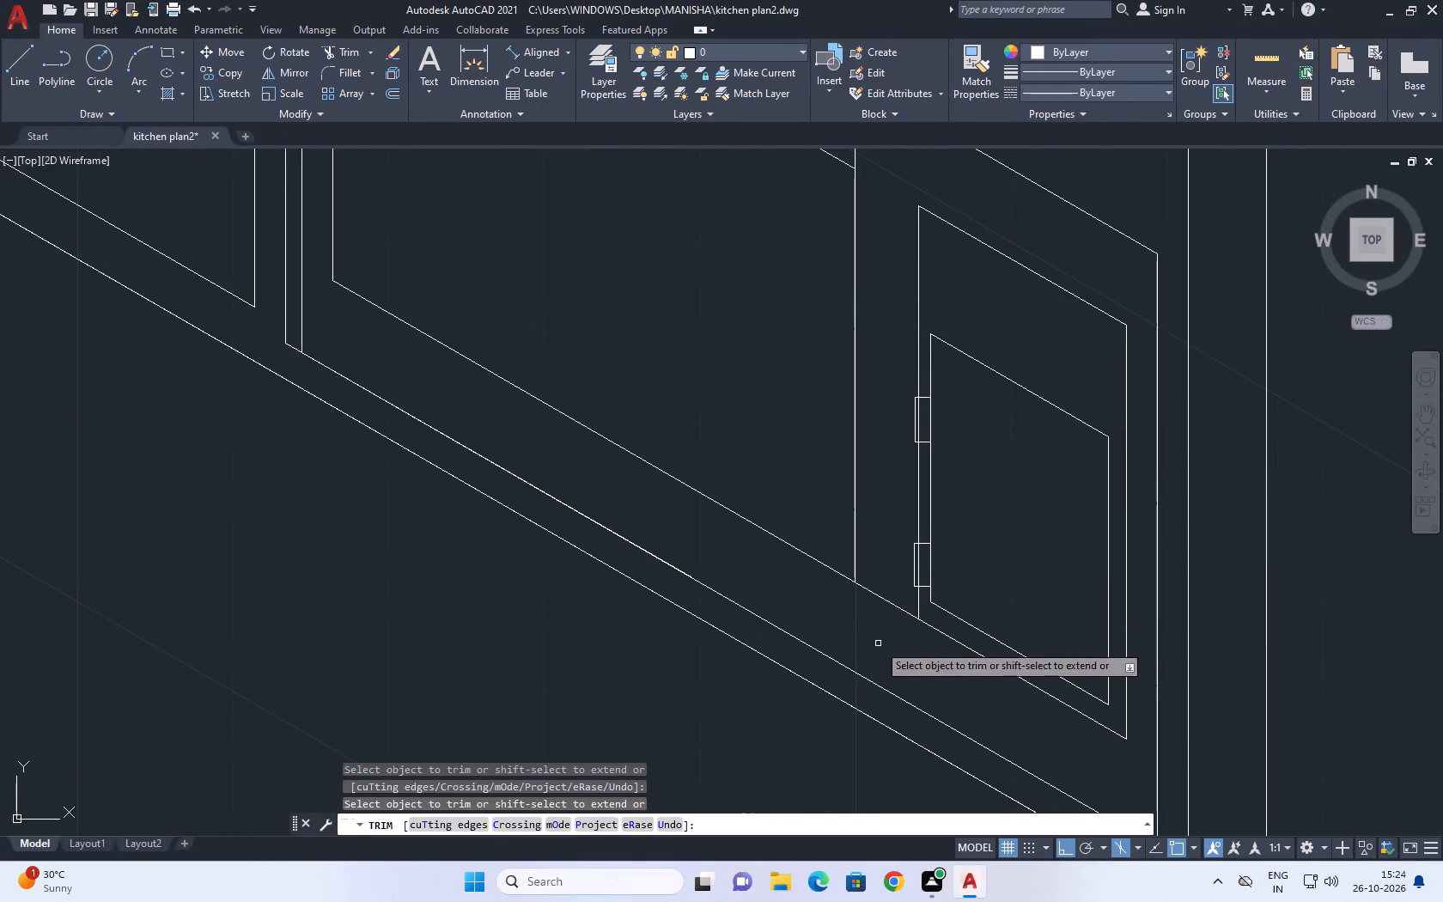
left_click(886, 600)
key("Escape")
Shorten the new vertical line's upper end to the large inner panel's top corner.
middle_click_drag(801, 198, 862, 521)
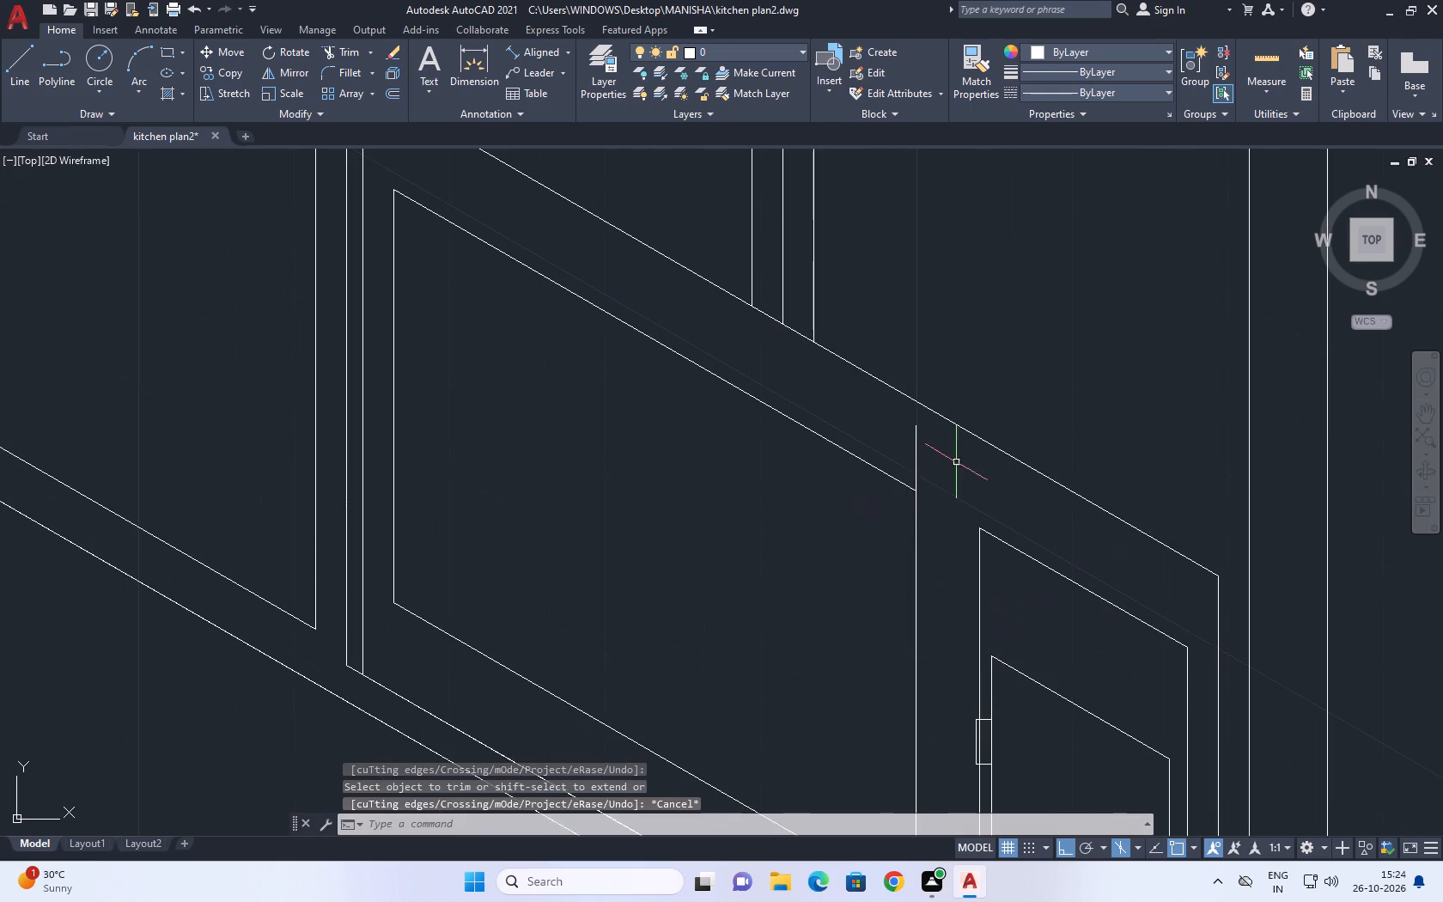
left_click_drag(959, 445, 951, 444)
left_click(914, 432)
left_click(921, 425)
left_click(919, 493)
key("Escape")
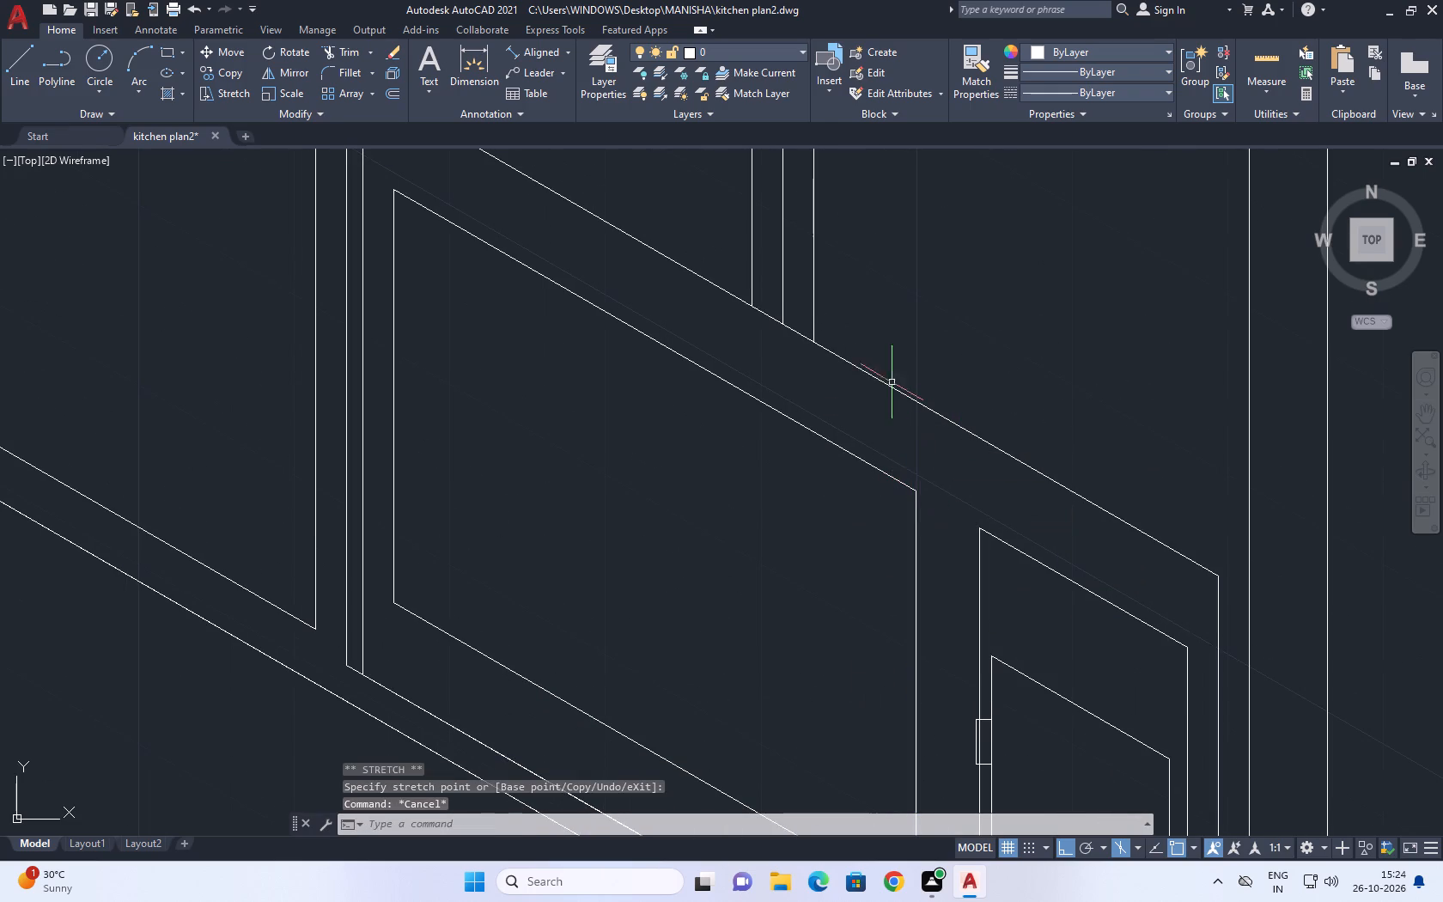
Draw a line parallel to and just below the large inner panel's top edge, from its near vertical edge past its far one.
middle_click_drag(886, 375, 905, 488)
scroll(904, 508, "down", 2)
middle_click_drag(947, 551, 933, 469)
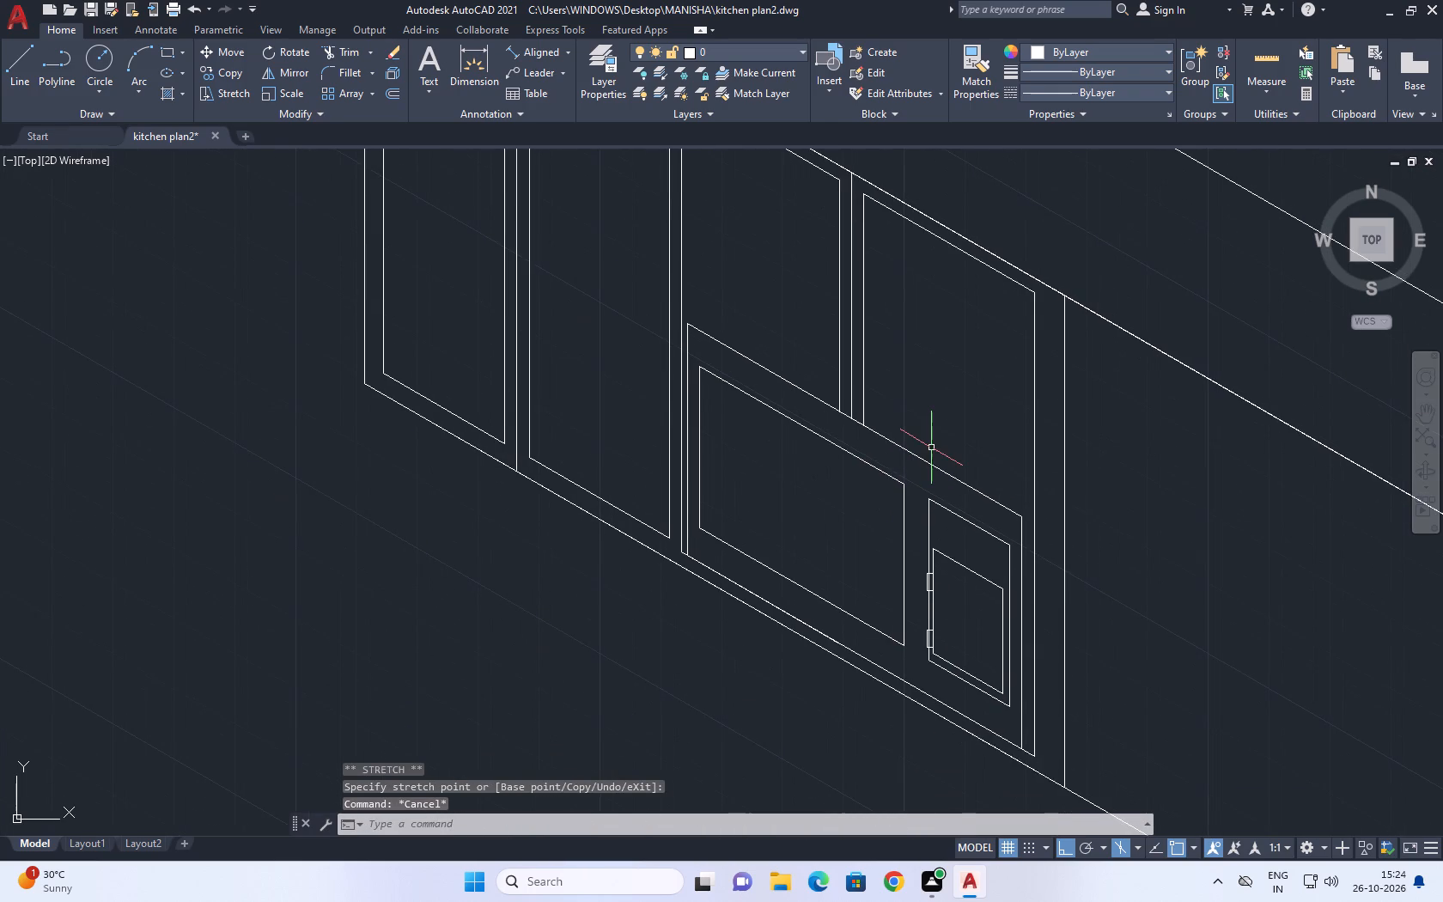
key("l")
key("space")
scroll(700, 379, "up", 1)
left_click(697, 376)
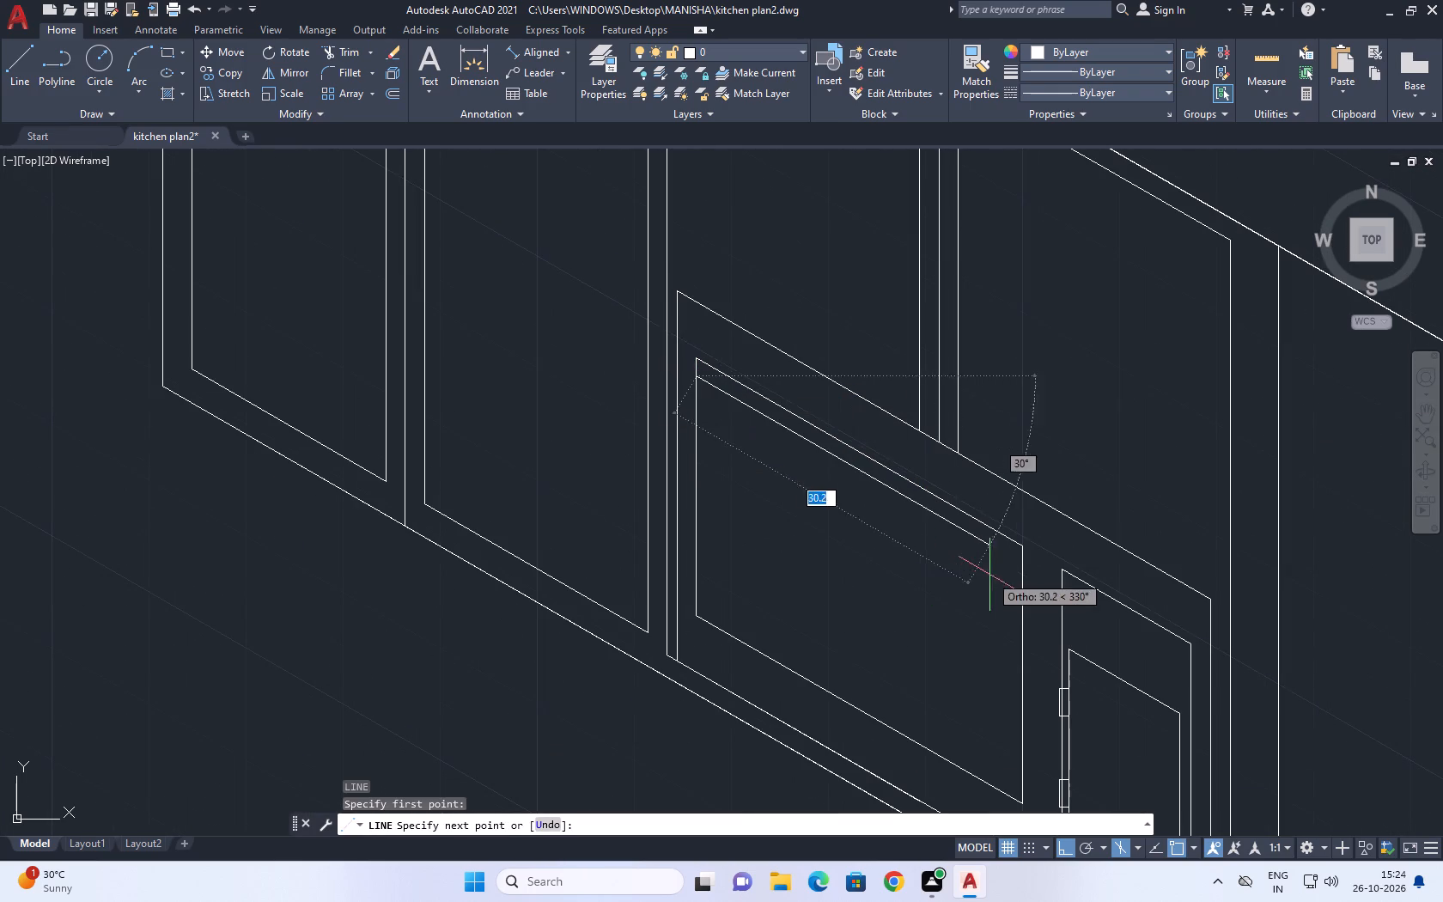
left_click(1032, 575)
key("Escape")
Shorten the new parallel line's overhanging end to the large inner panel's far vertical edge.
scroll(1027, 581, "up", 4)
left_click_drag(1041, 558, 1035, 569)
left_click(1016, 622)
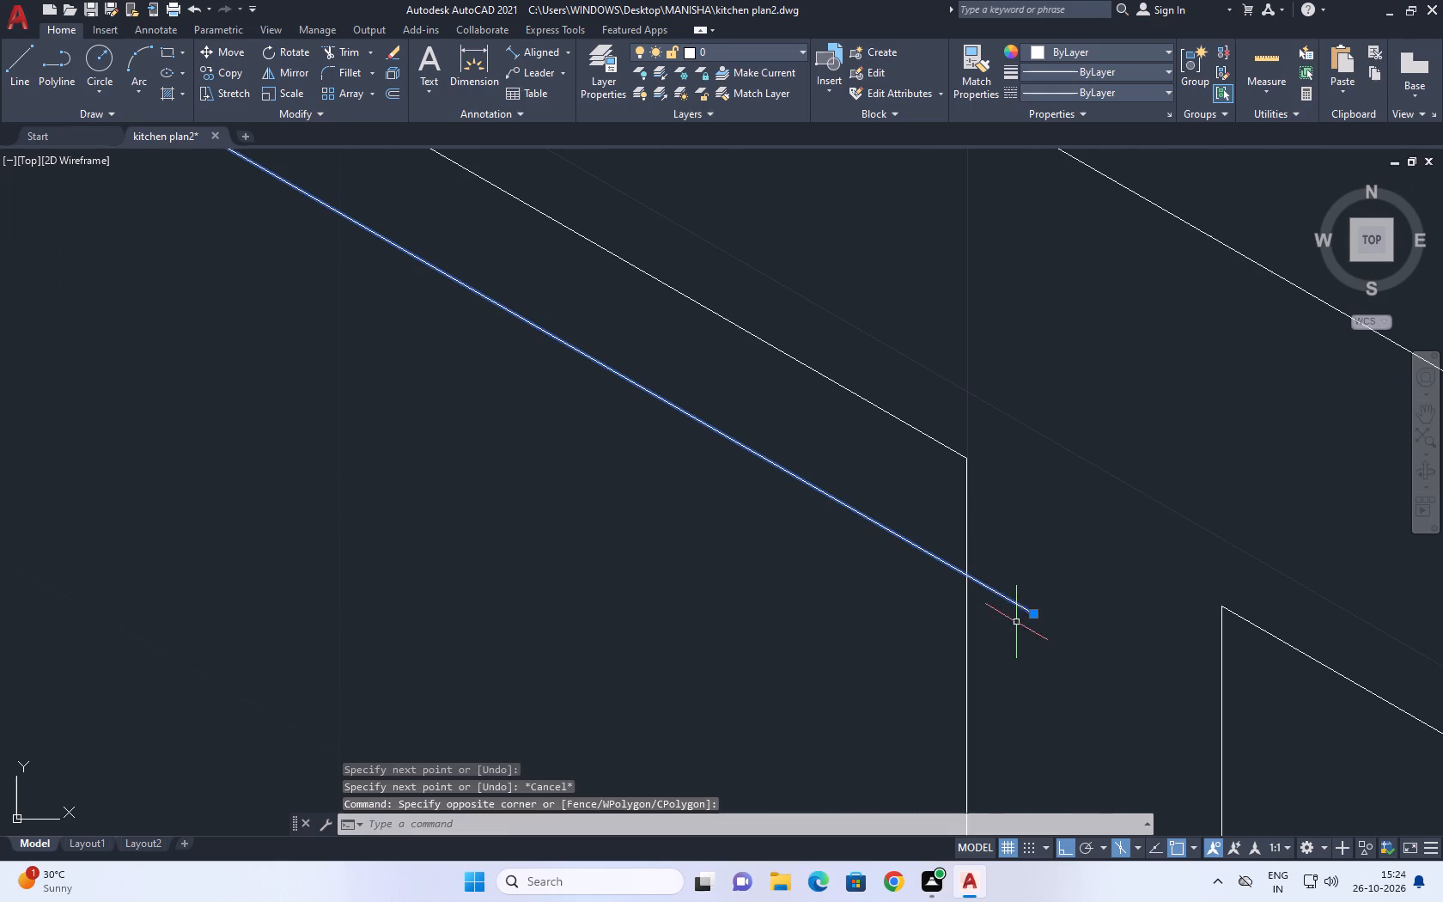
left_click(1031, 609)
left_click(1034, 613)
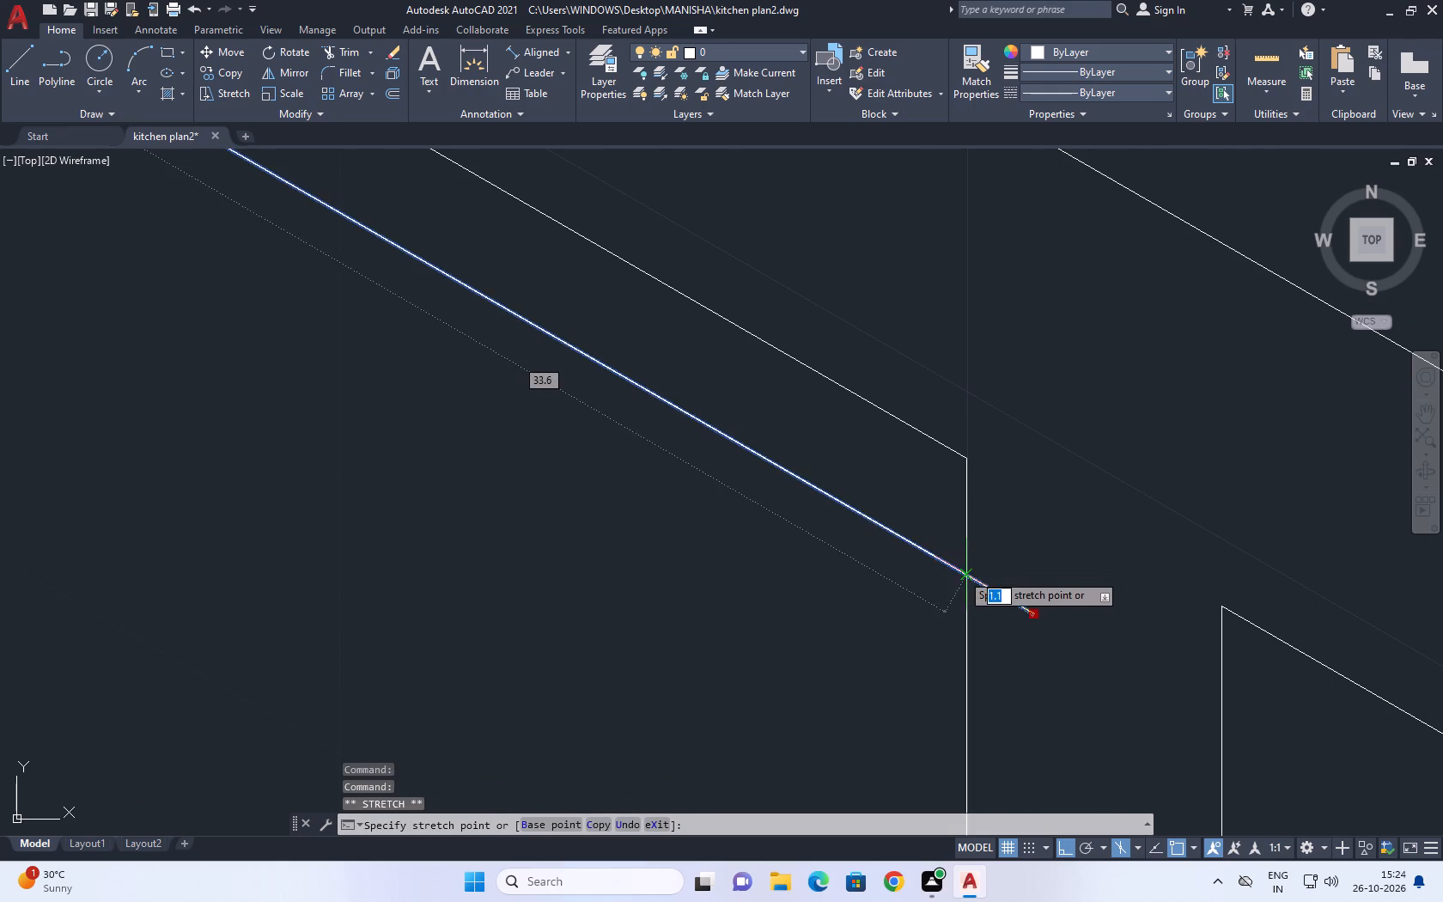
left_click(964, 575)
key("Escape")
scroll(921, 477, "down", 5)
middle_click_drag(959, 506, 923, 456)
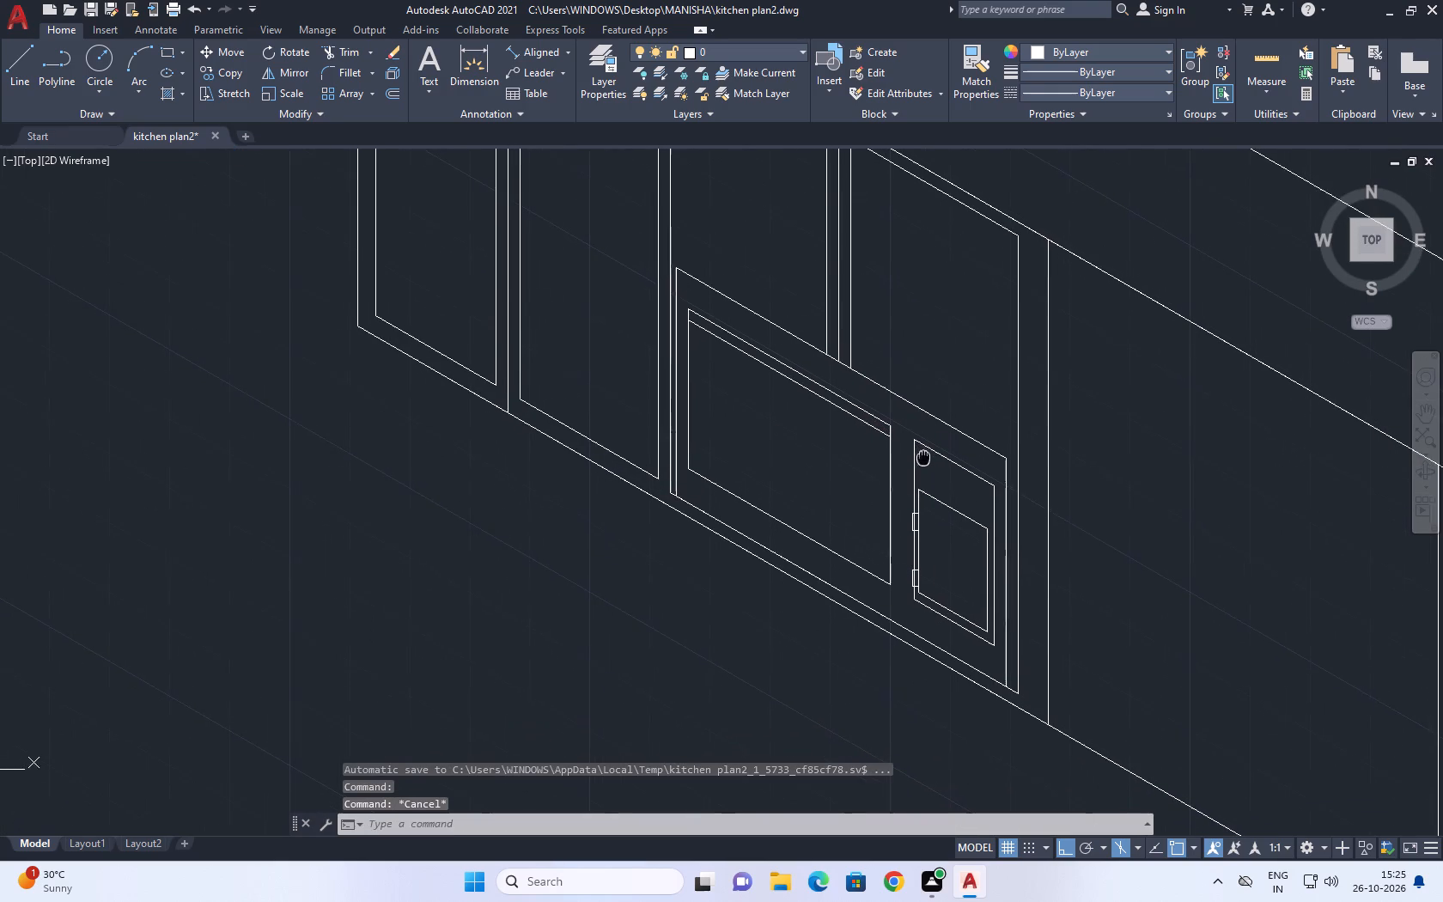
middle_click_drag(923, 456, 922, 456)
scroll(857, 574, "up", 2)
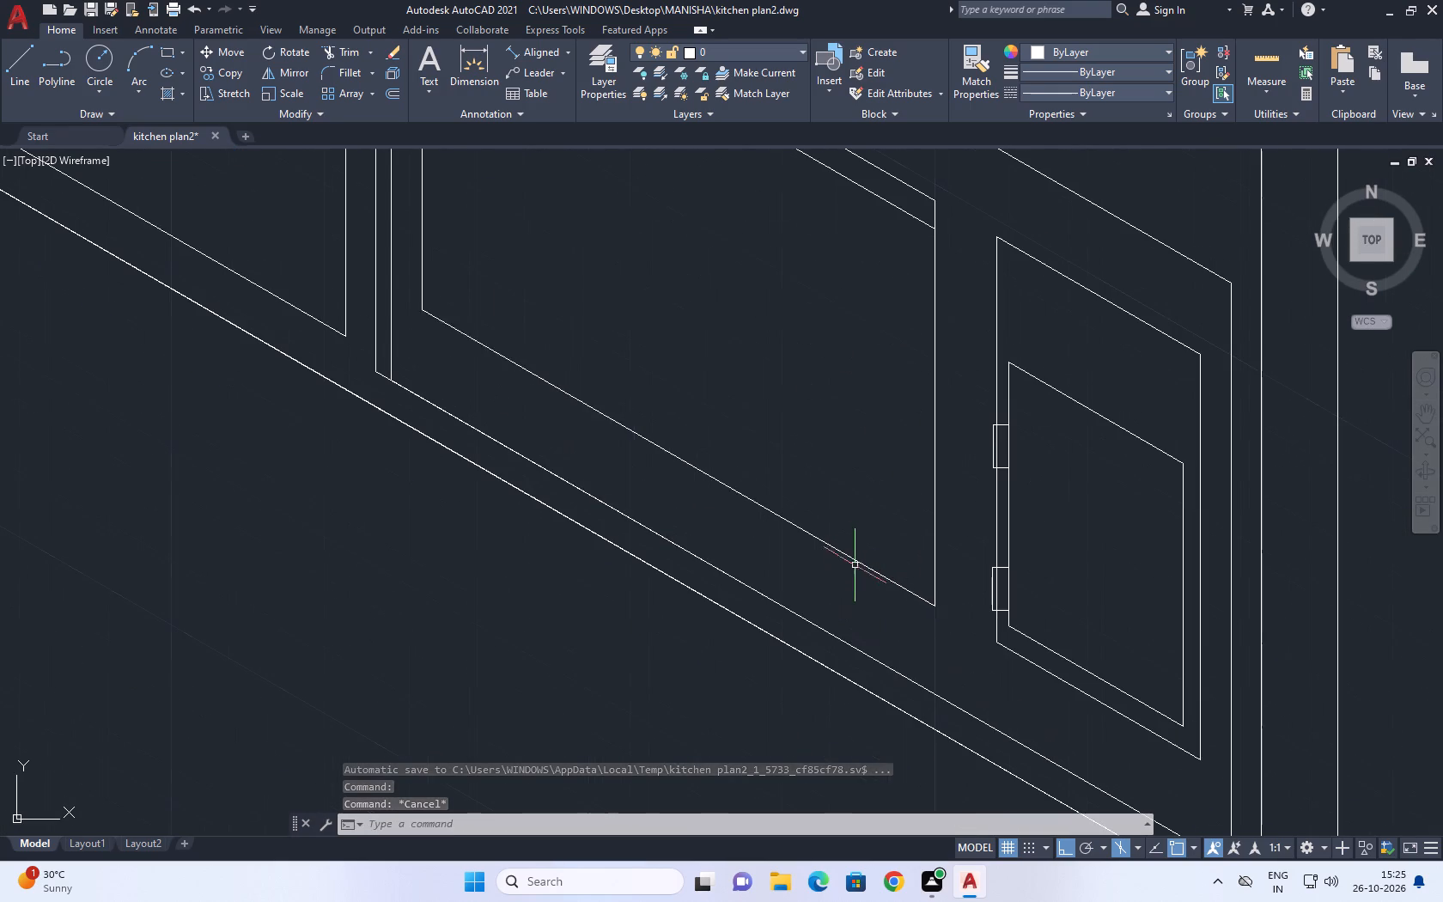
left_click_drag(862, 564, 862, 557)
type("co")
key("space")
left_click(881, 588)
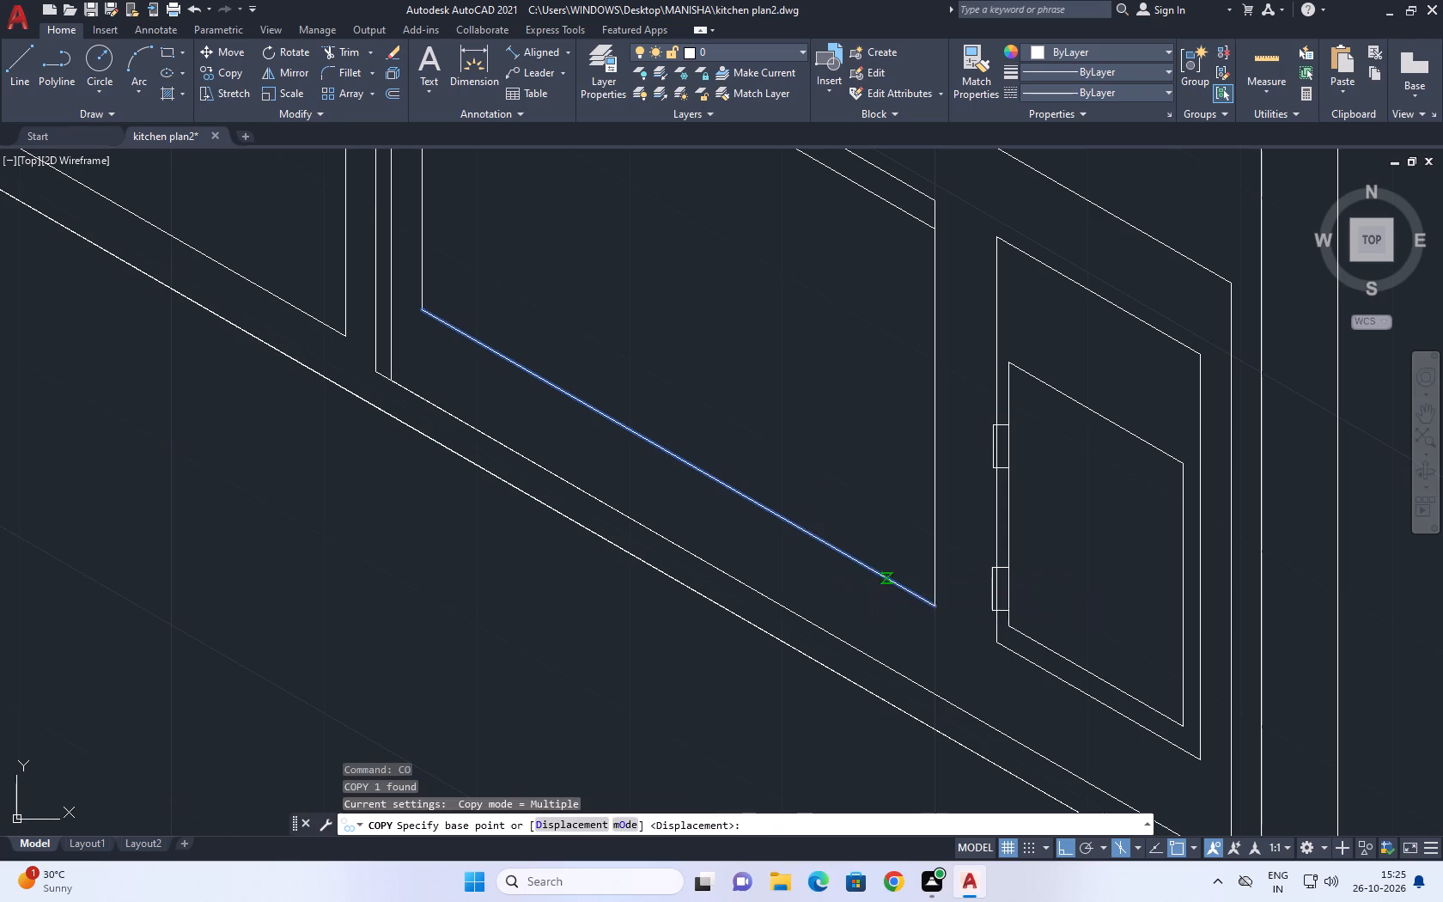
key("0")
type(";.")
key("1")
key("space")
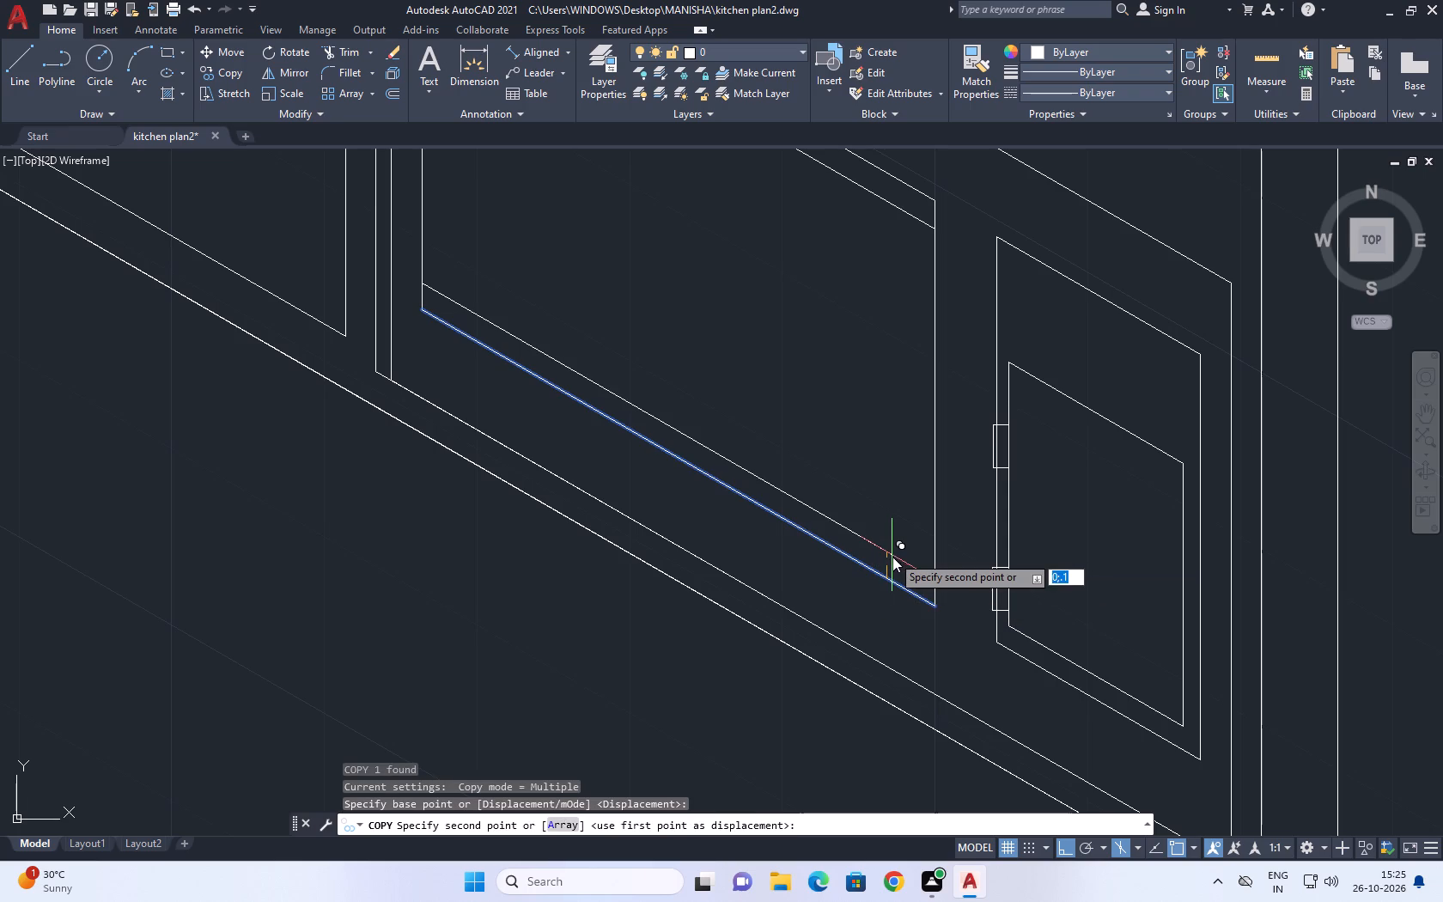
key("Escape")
Copy the large inner panel's bottom edge upward by a distance of 1.
scroll(892, 580, "up", 1)
left_click_drag(881, 532, 867, 530)
left_click(818, 565)
middle_click_drag(807, 568, 798, 596)
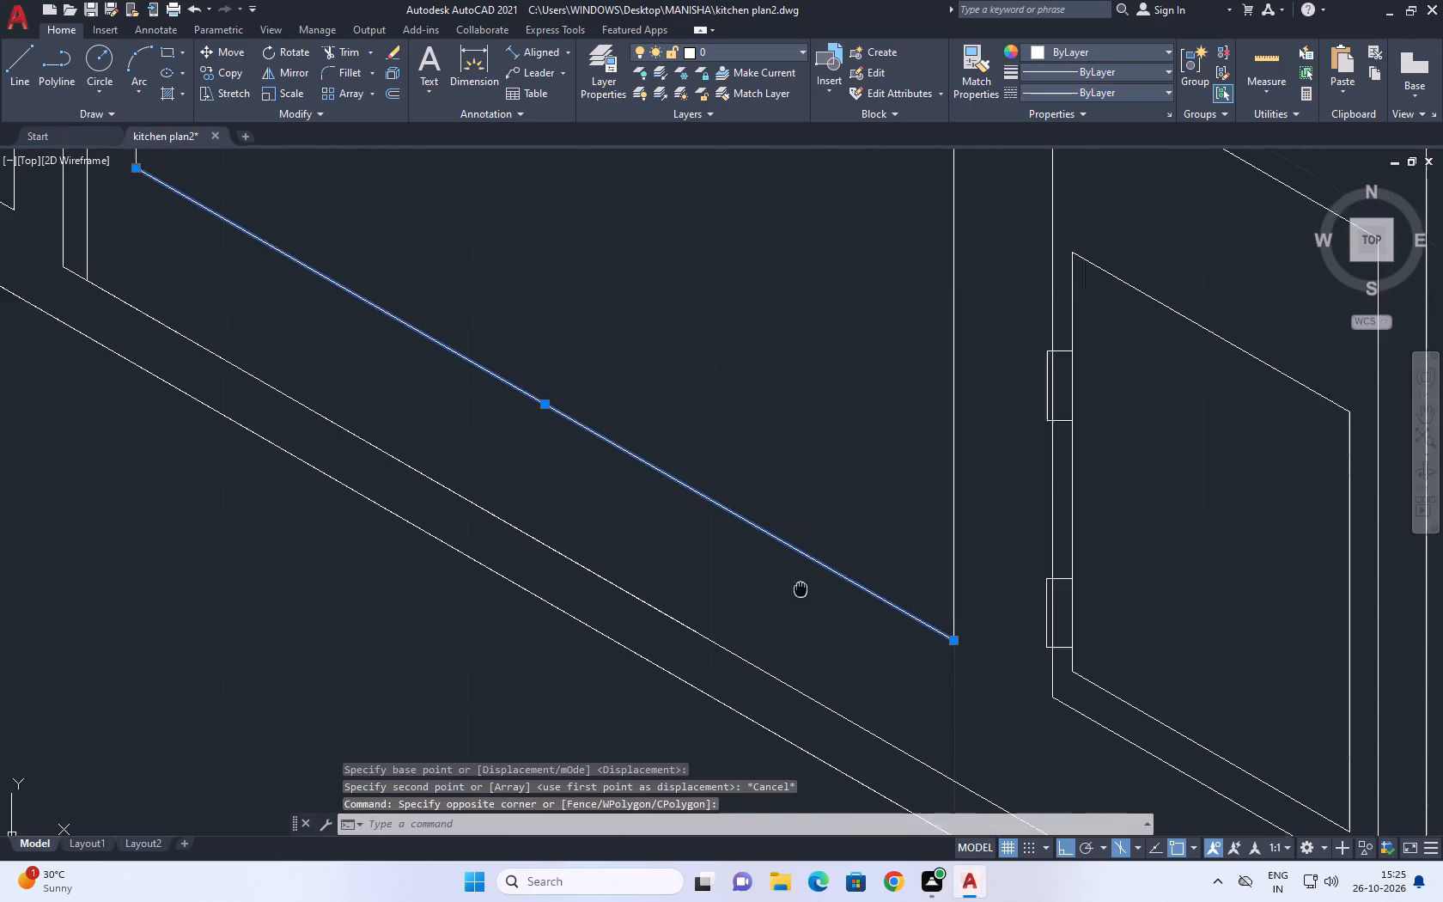
middle_click_drag(798, 596, 736, 597)
type("co")
key("space")
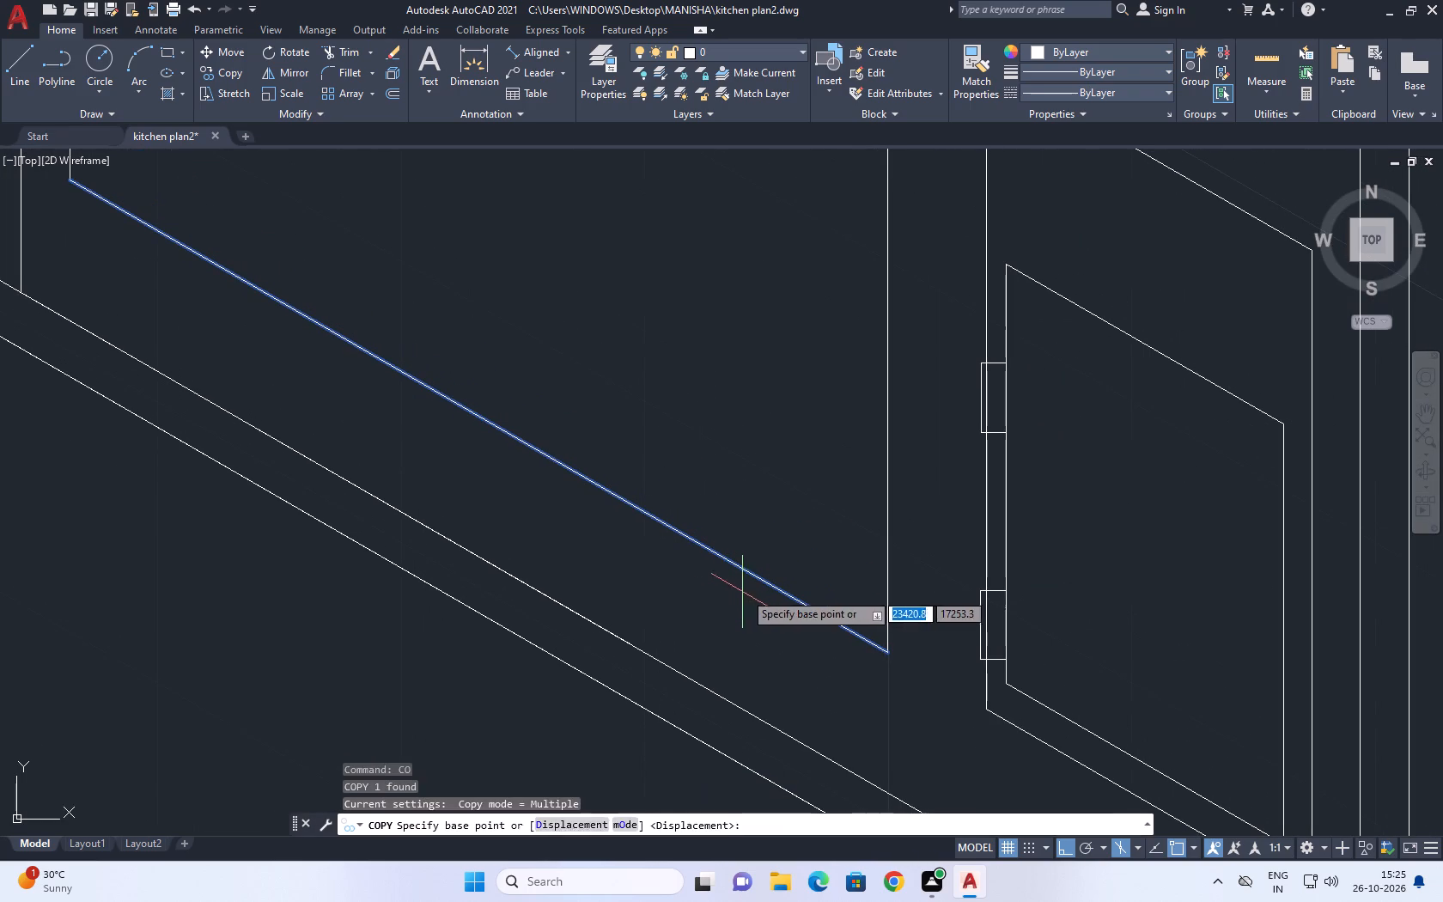
left_click(746, 591)
type("1")
key("space")
scroll(779, 561, "down", 4)
key("Escape")
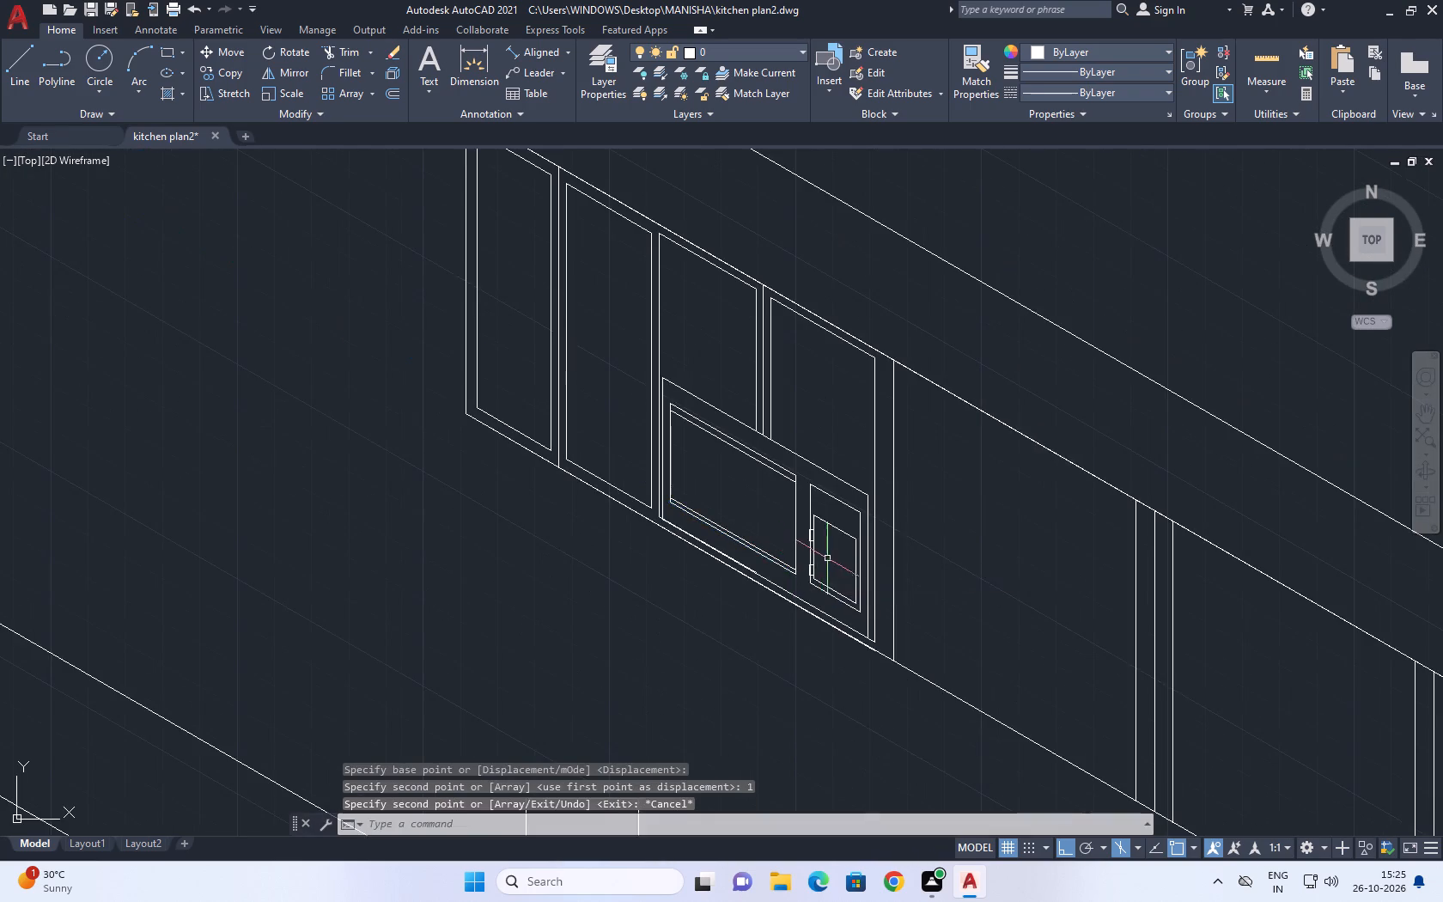
Examine the upper cabinet run, its end face and the lower counter across the whole kitchen drawing.
scroll(812, 493, "down", 2)
middle_click_drag(908, 673, 776, 230)
middle_click_drag(504, 402, 650, 640)
middle_click_drag(628, 660, 569, 643)
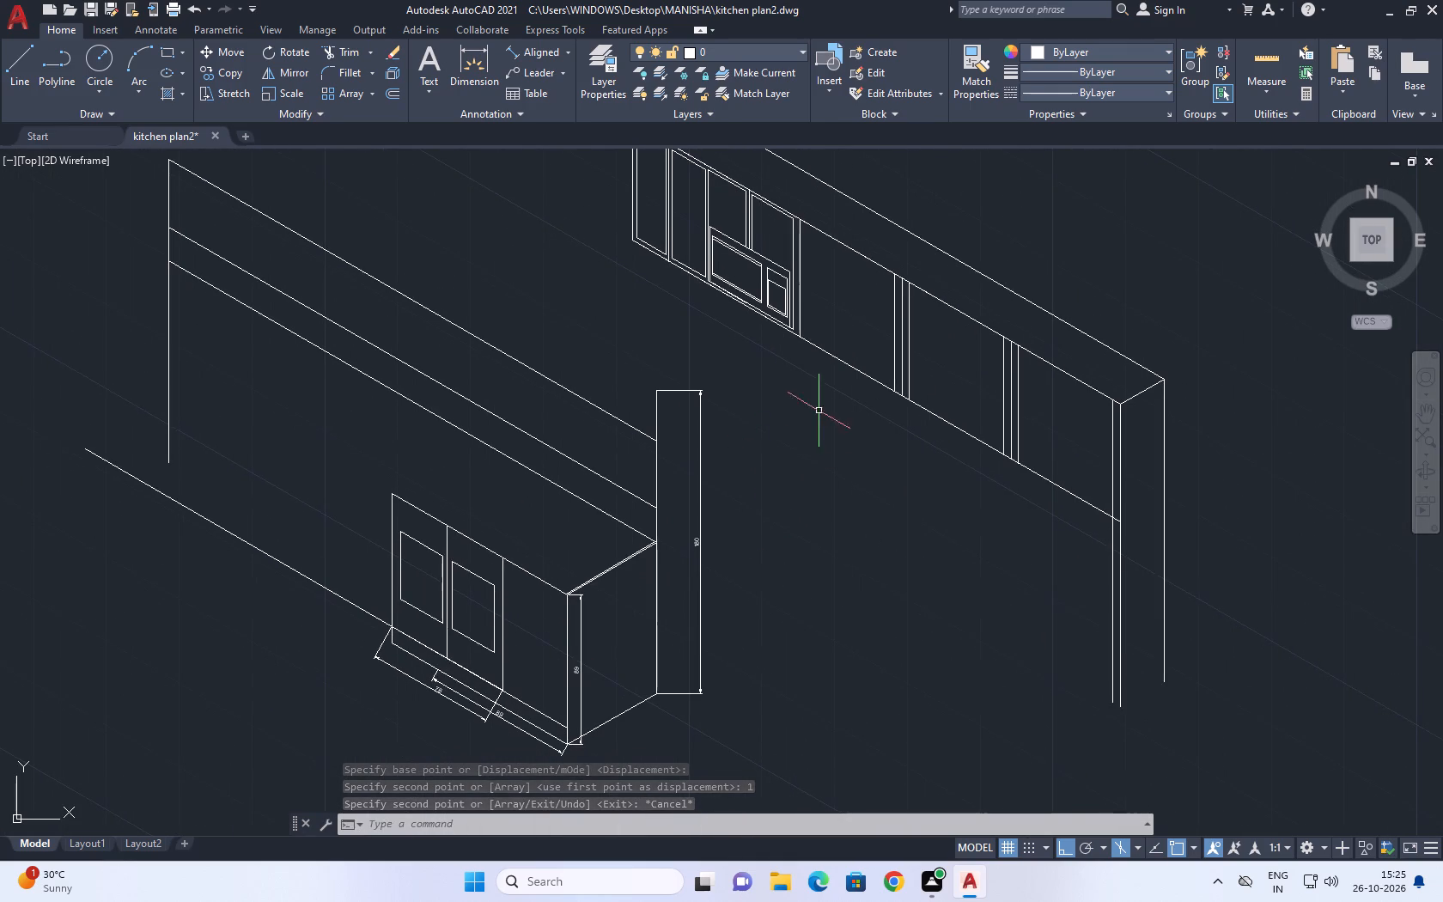
middle_click_drag(795, 273, 768, 328)
scroll(748, 289, "up", 1)
middle_click_drag(746, 281, 738, 375)
scroll(738, 375, "down", 1)
middle_click_drag(837, 444, 782, 320)
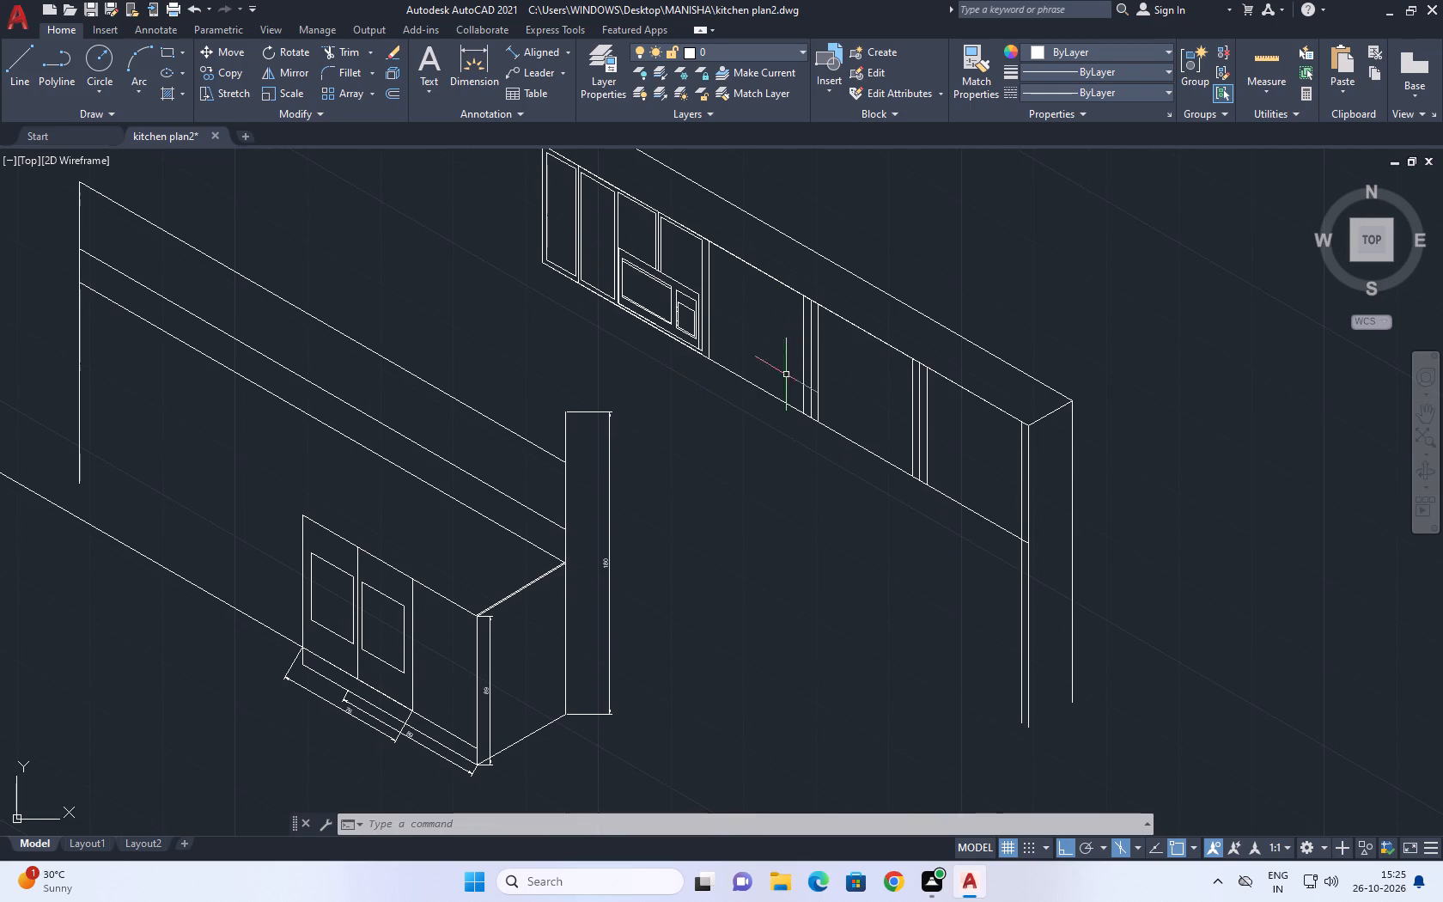
middle_click_drag(801, 410, 728, 425)
scroll(728, 425, "down", 2)
scroll(819, 435, "up", 1)
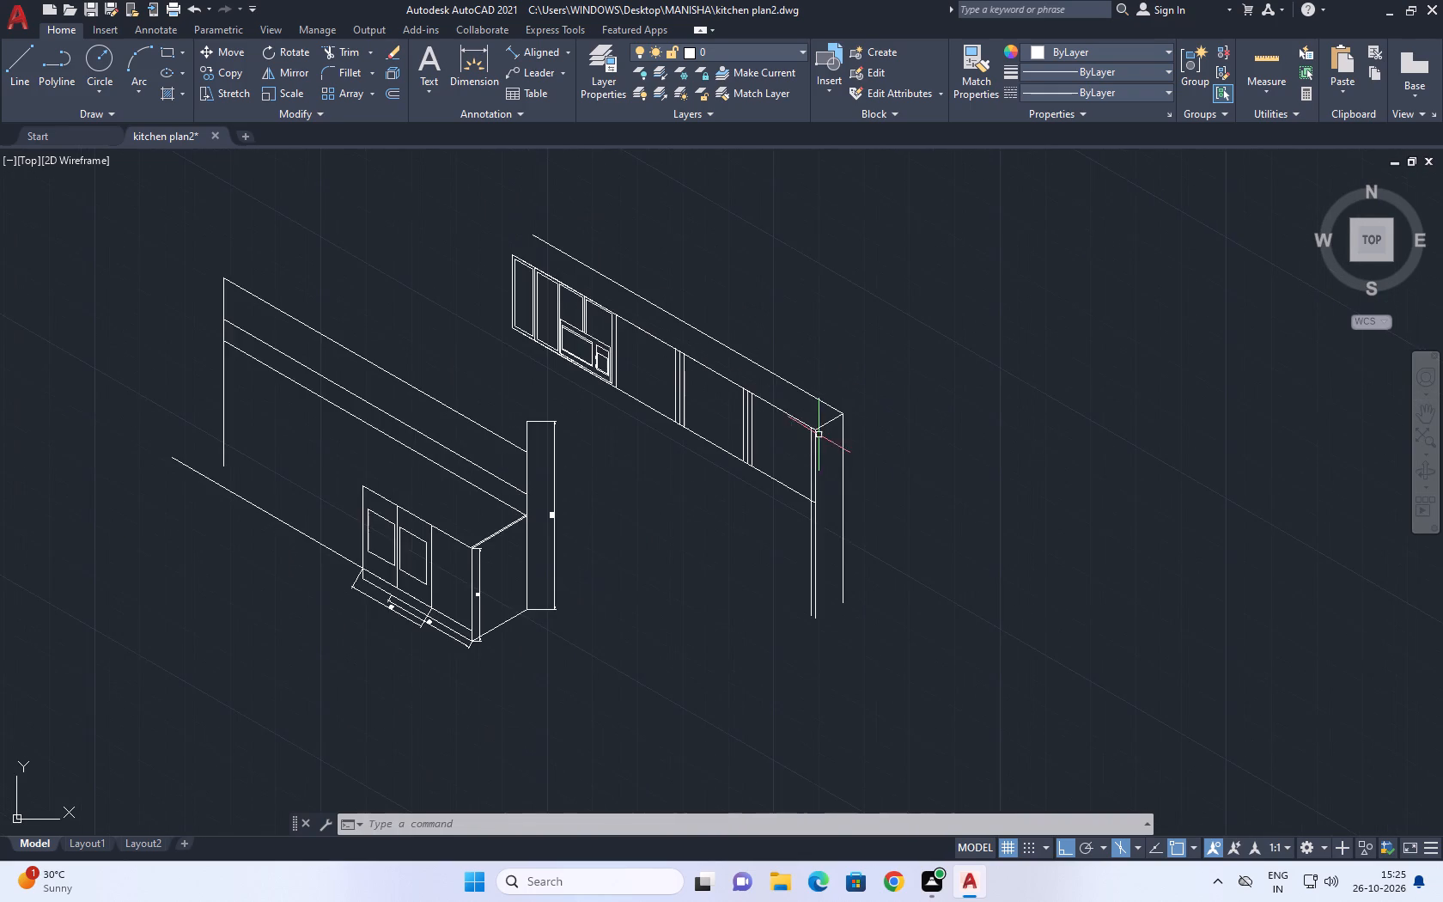
scroll(793, 378, "up", 1)
middle_click_drag(793, 378, 796, 387)
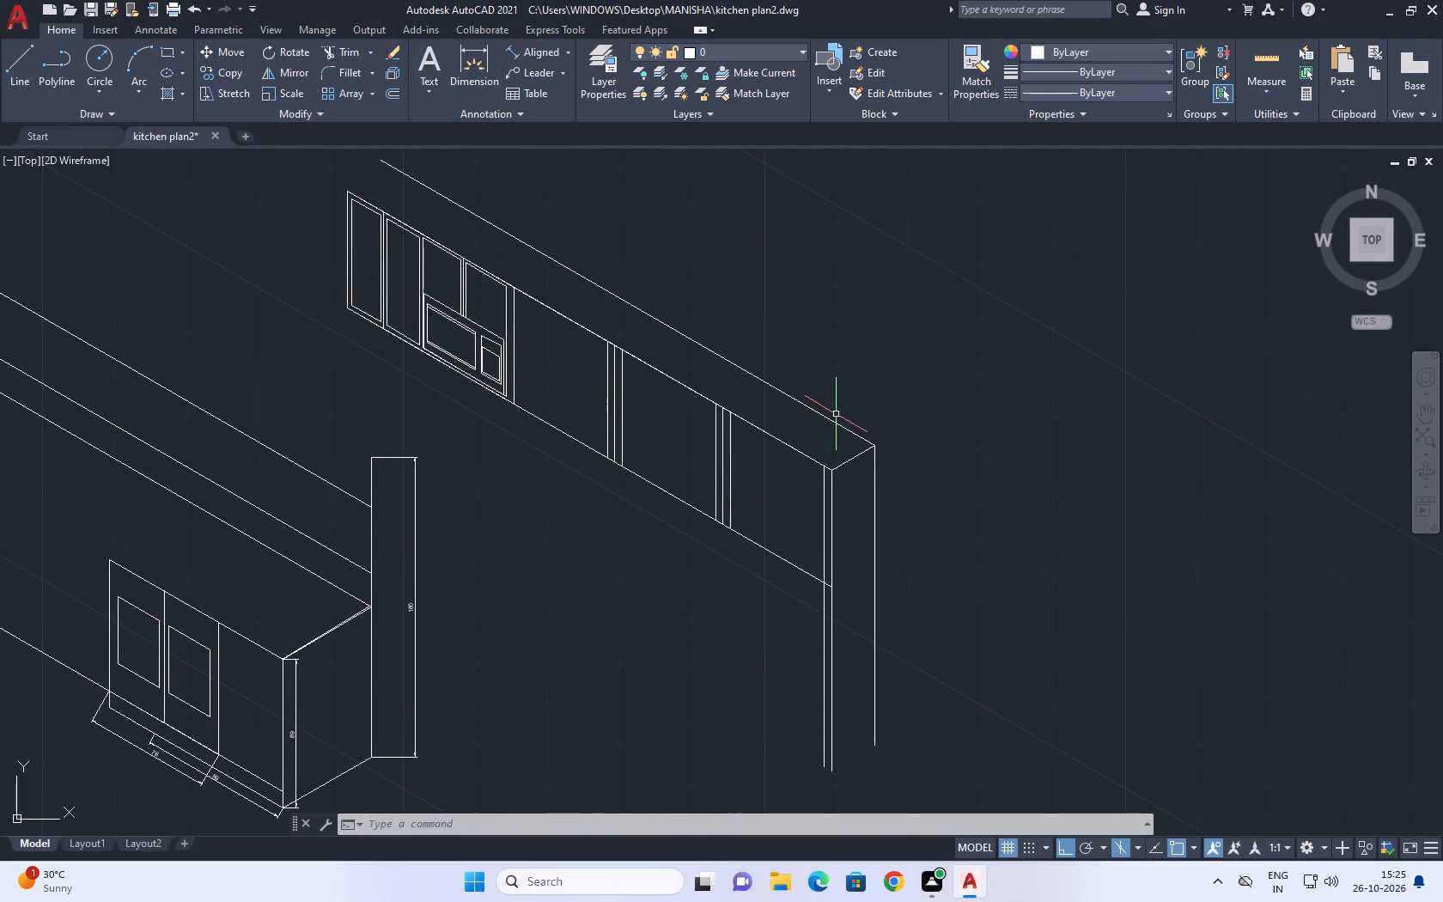
middle_click_drag(855, 473, 844, 472)
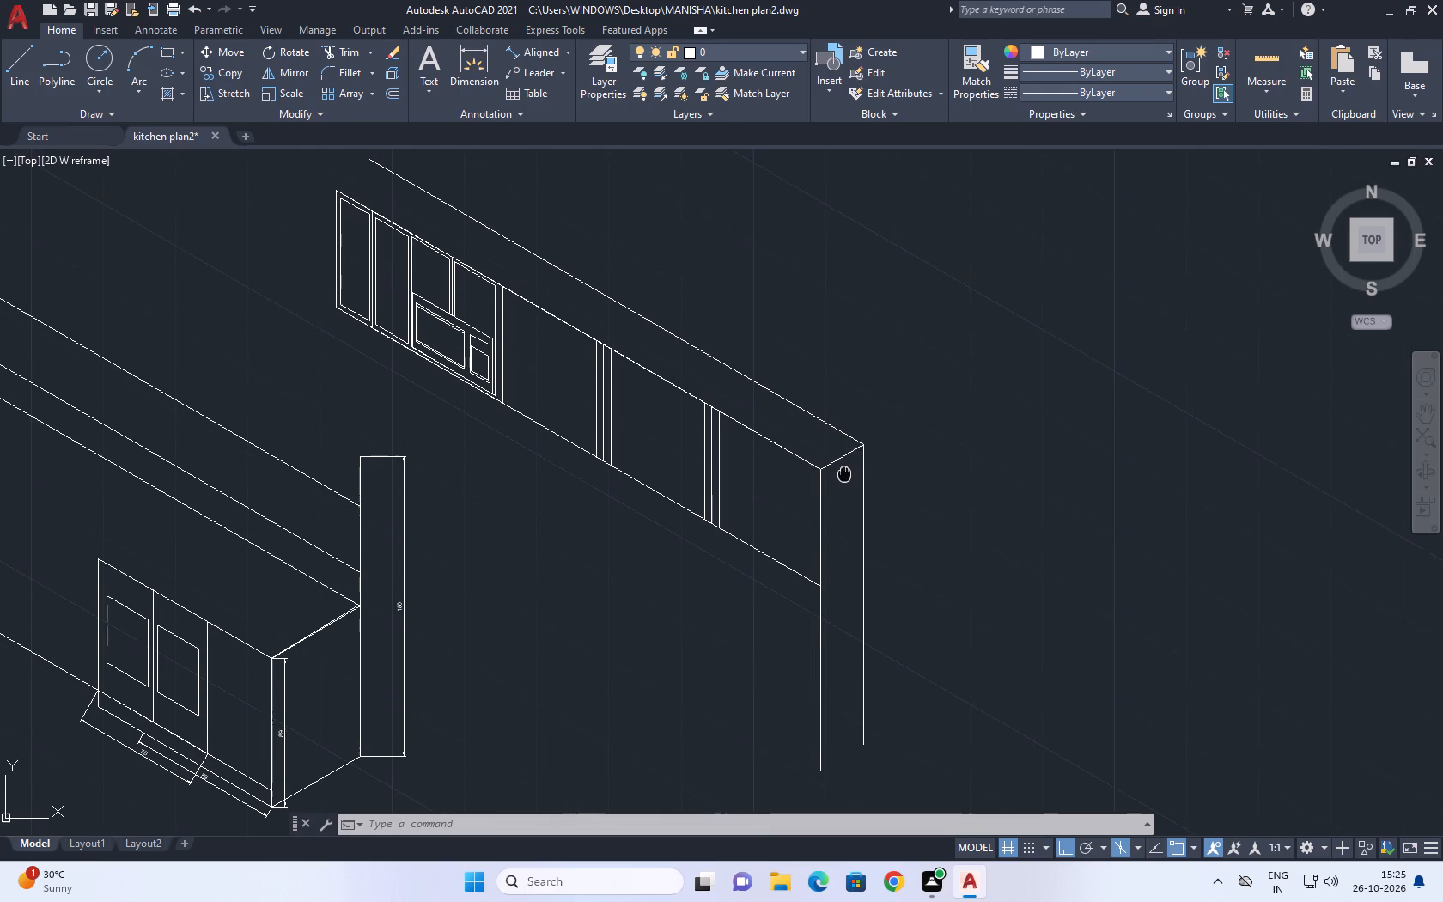
middle_click_drag(844, 472, 849, 483)
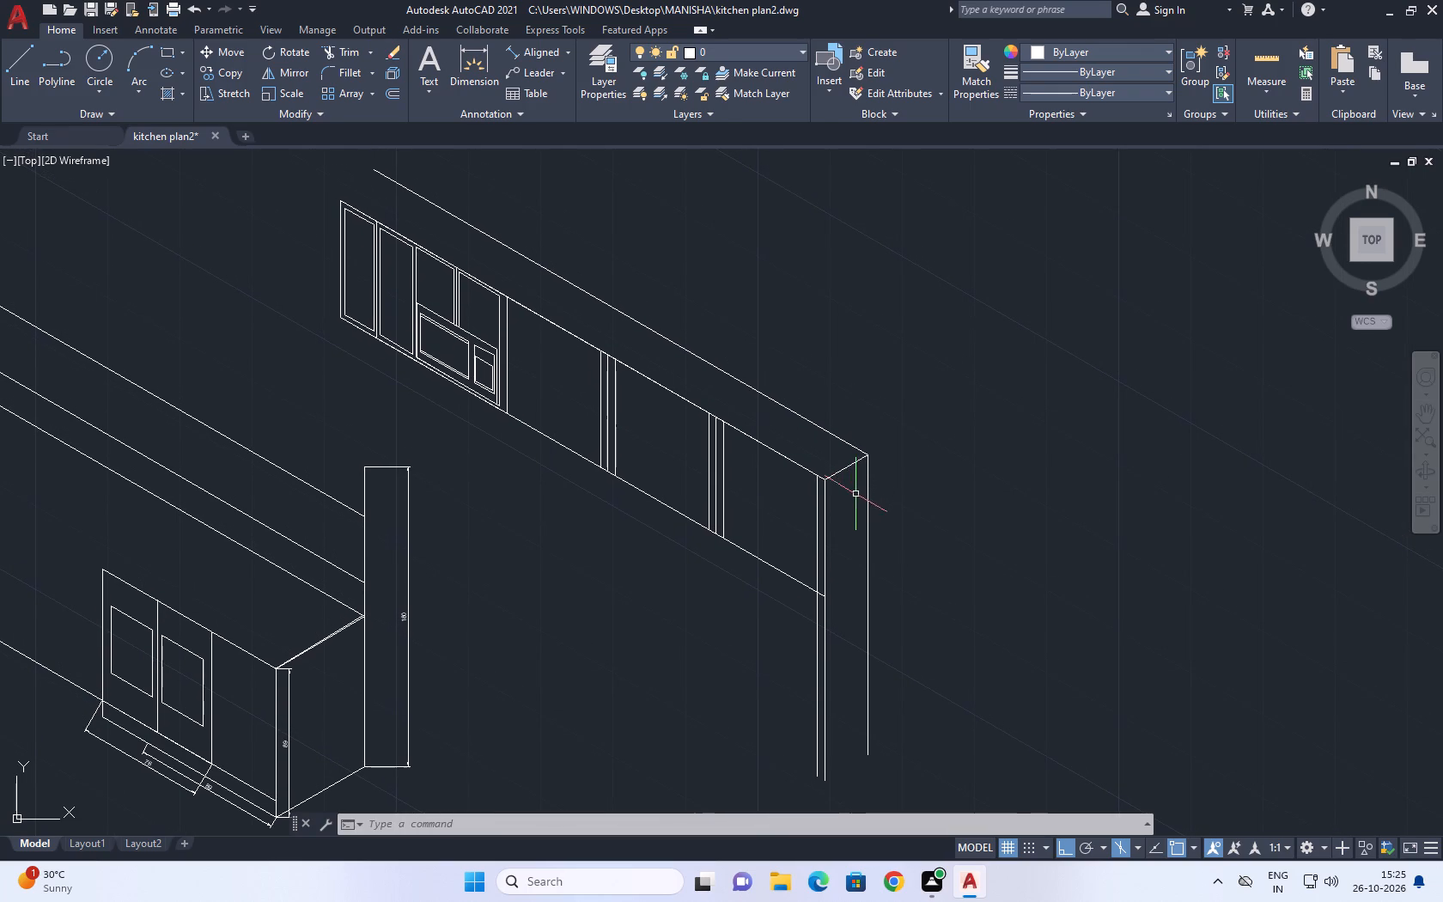
middle_click_drag(837, 486, 877, 489)
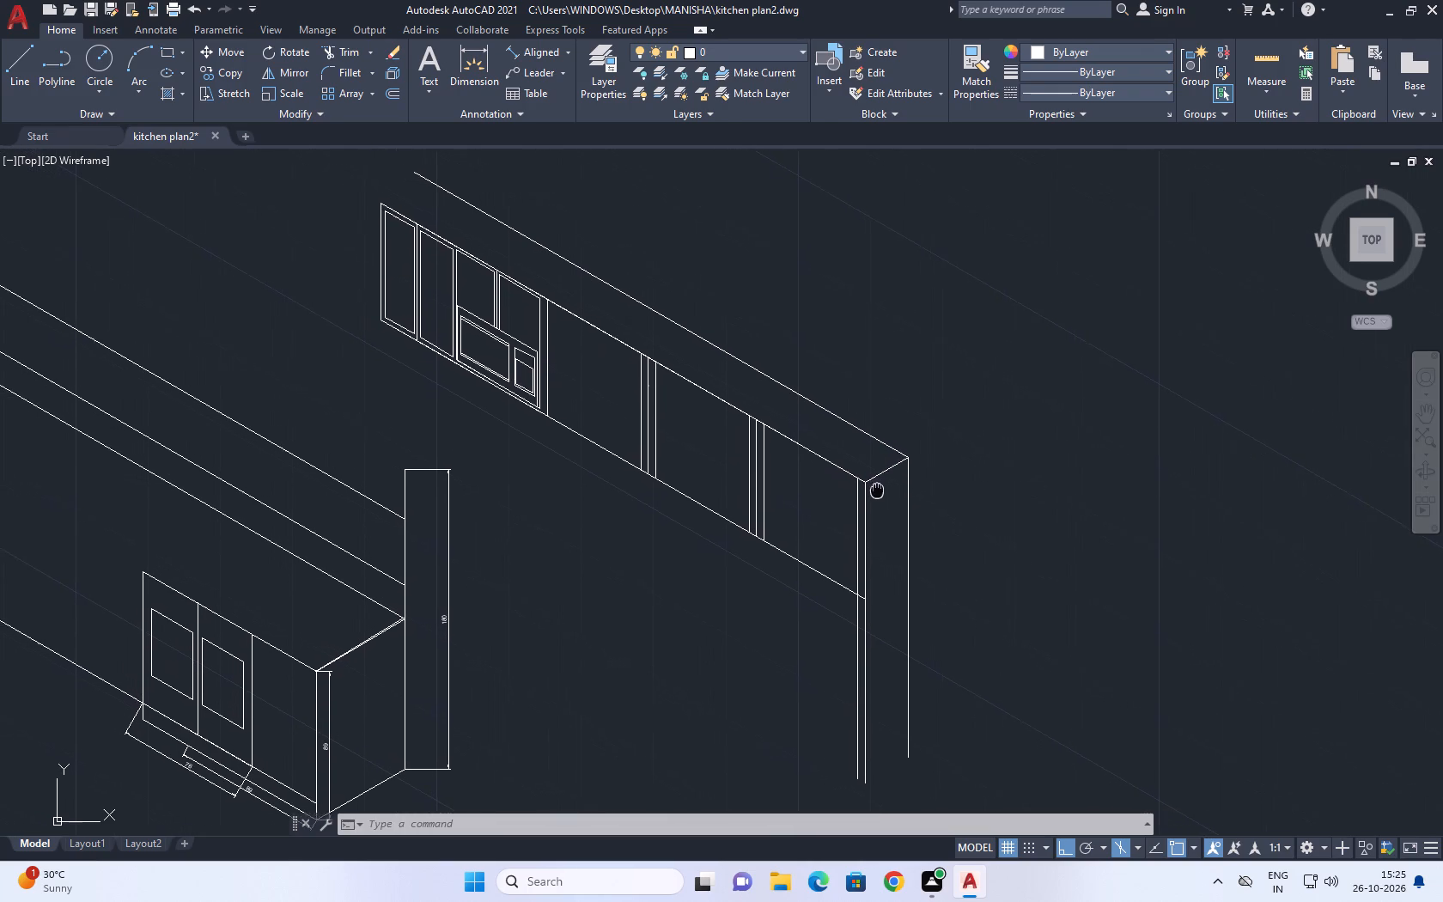
middle_click_drag(877, 489, 893, 491)
Delete the long outer line running parallel behind the upper cabinet run's top edge.
scroll(895, 477, "up", 2)
left_click(914, 484)
left_click(898, 441)
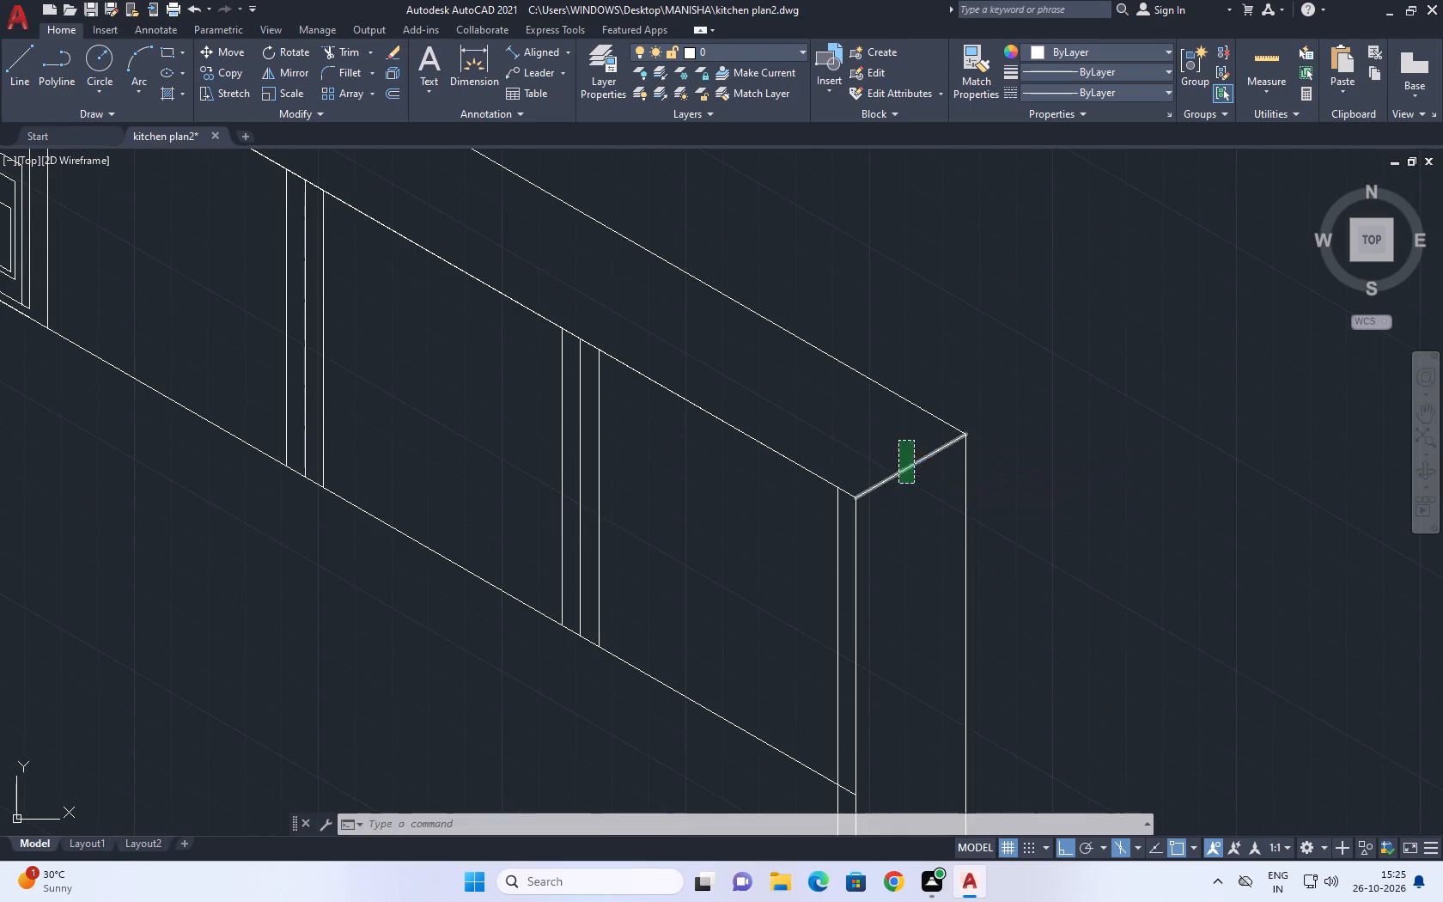
left_click(908, 401)
key("Escape")
left_click_drag(890, 379, 886, 387)
left_click(880, 394)
key("Delete")
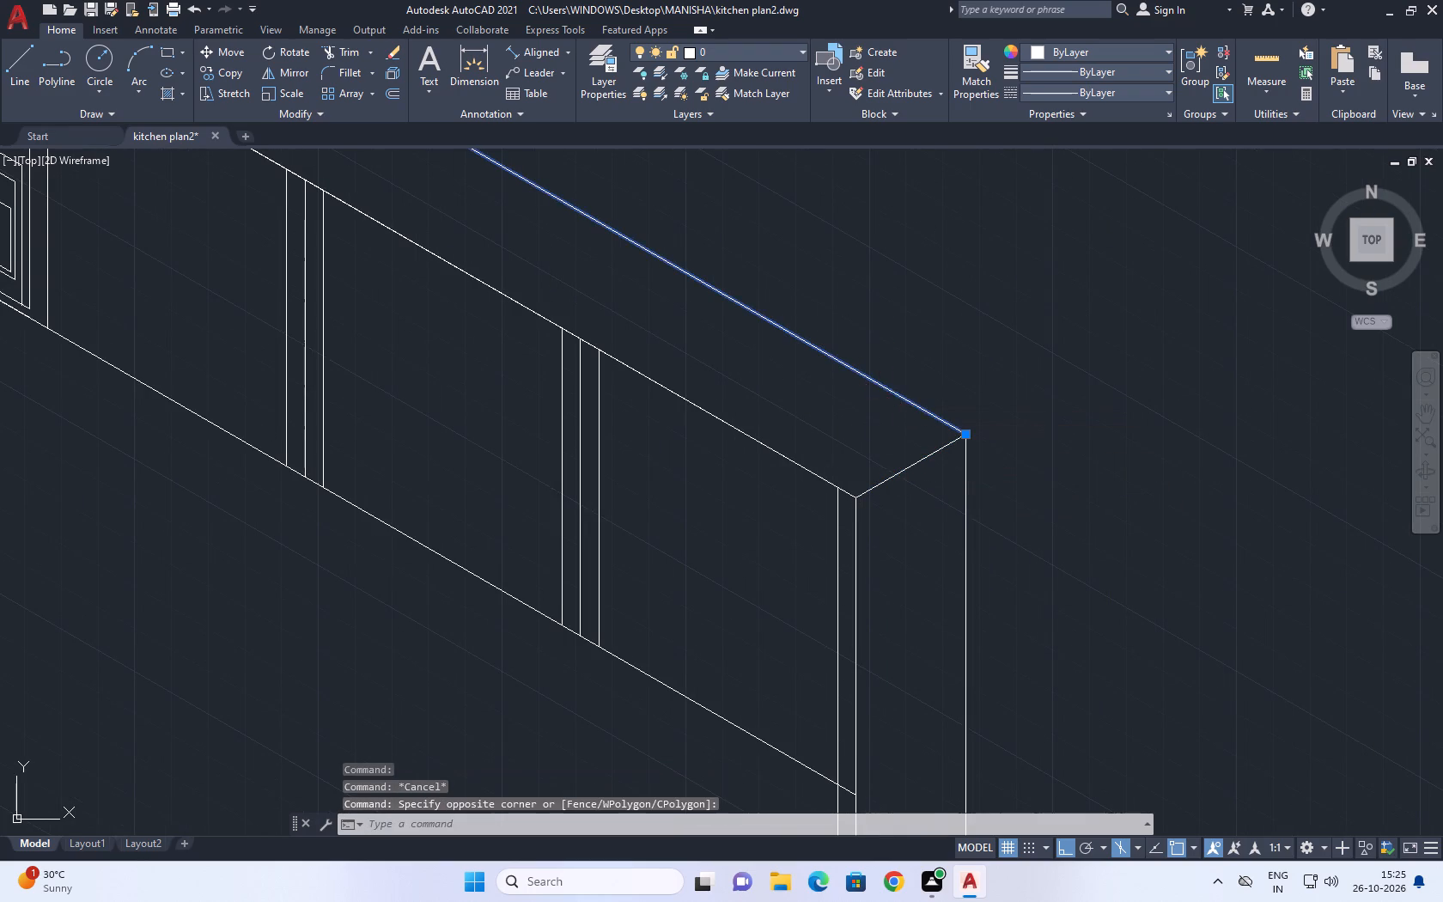
Draw an isometric depth line from the cabinet run's lower end corner to just past the outer vertical line, using the top isoplane.
middle_click_drag(911, 497, 919, 318)
scroll(916, 427, "down", 3)
middle_click_drag(947, 450, 953, 390)
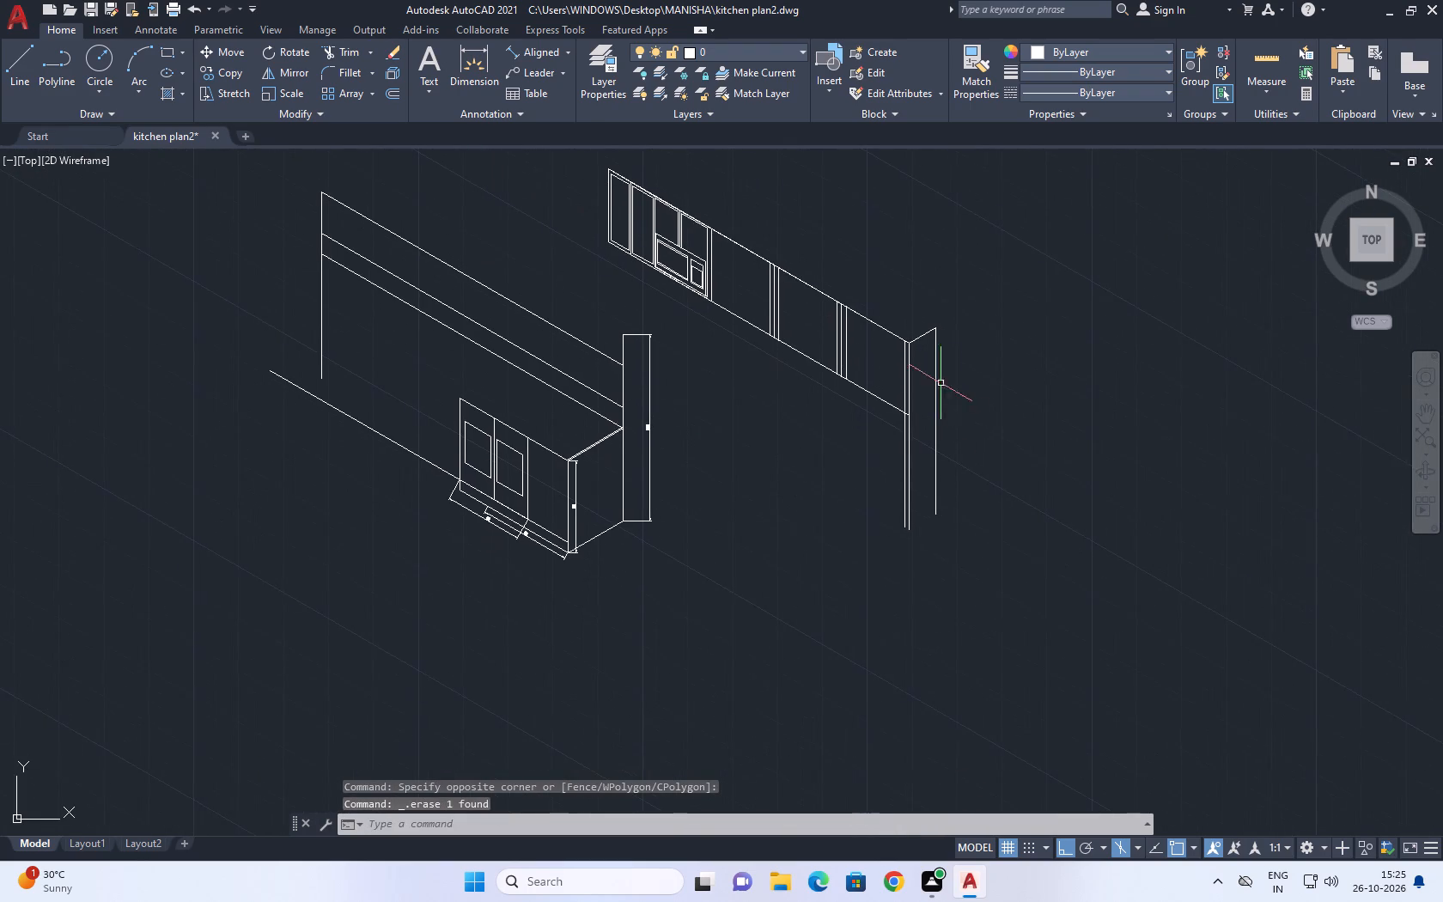
middle_click_drag(813, 331, 868, 369)
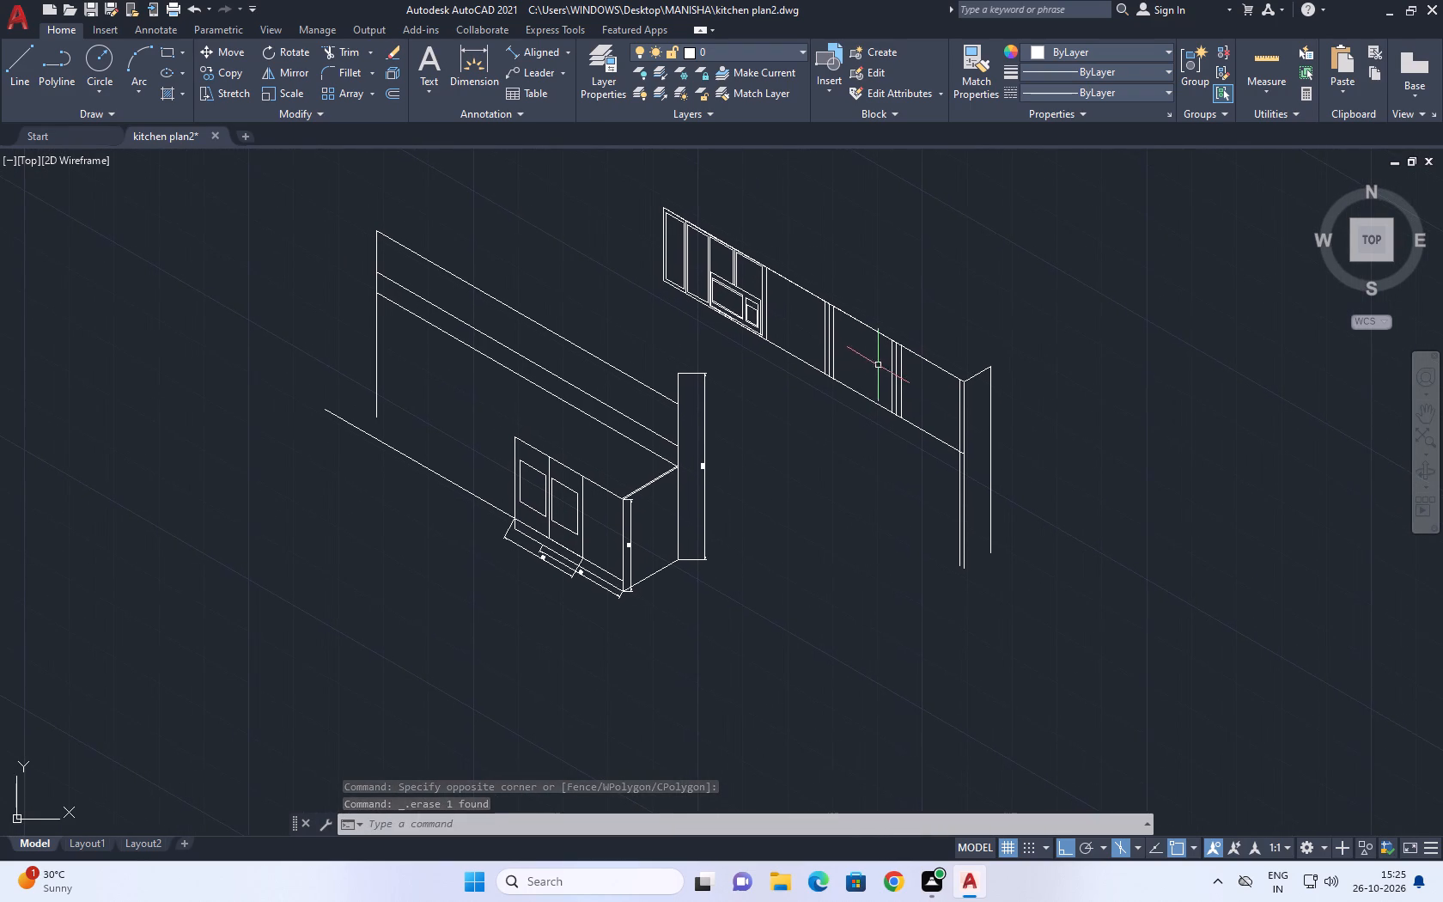
middle_click(941, 370)
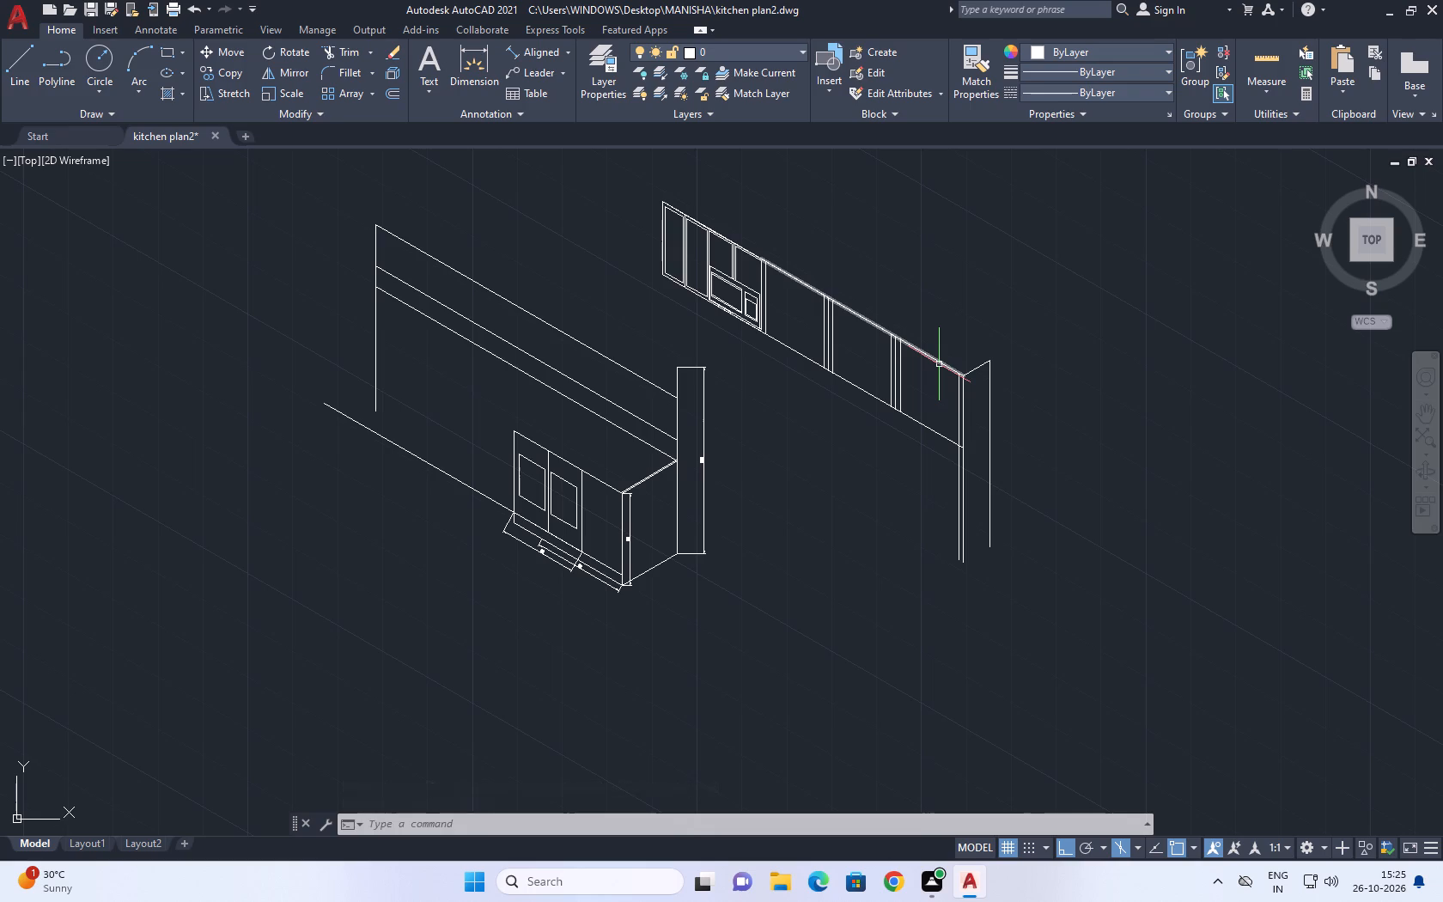
middle_click_drag(953, 450, 922, 332)
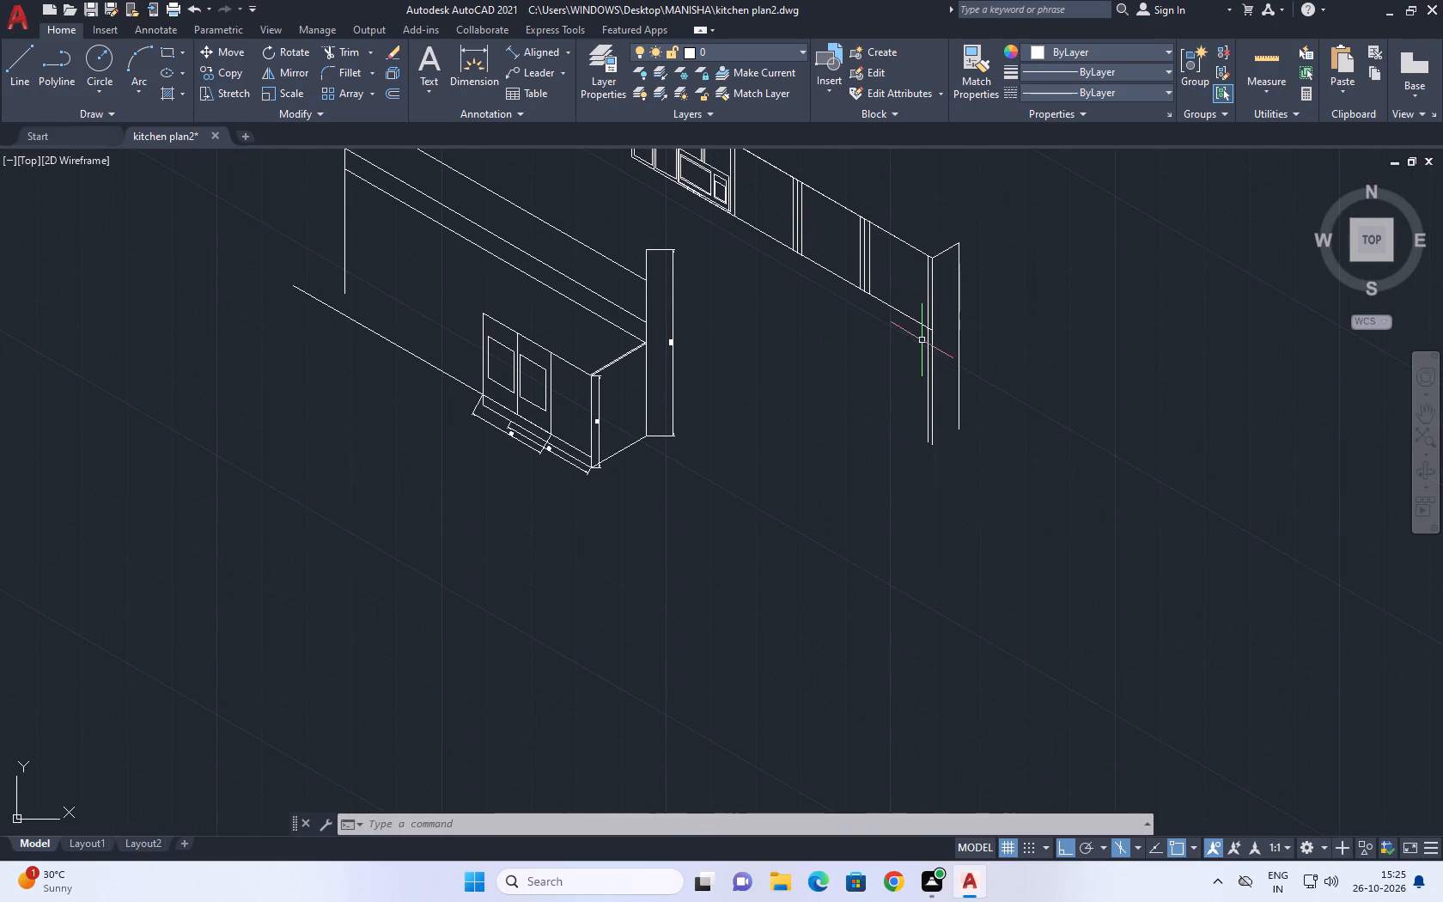
middle_click_drag(893, 283, 955, 346)
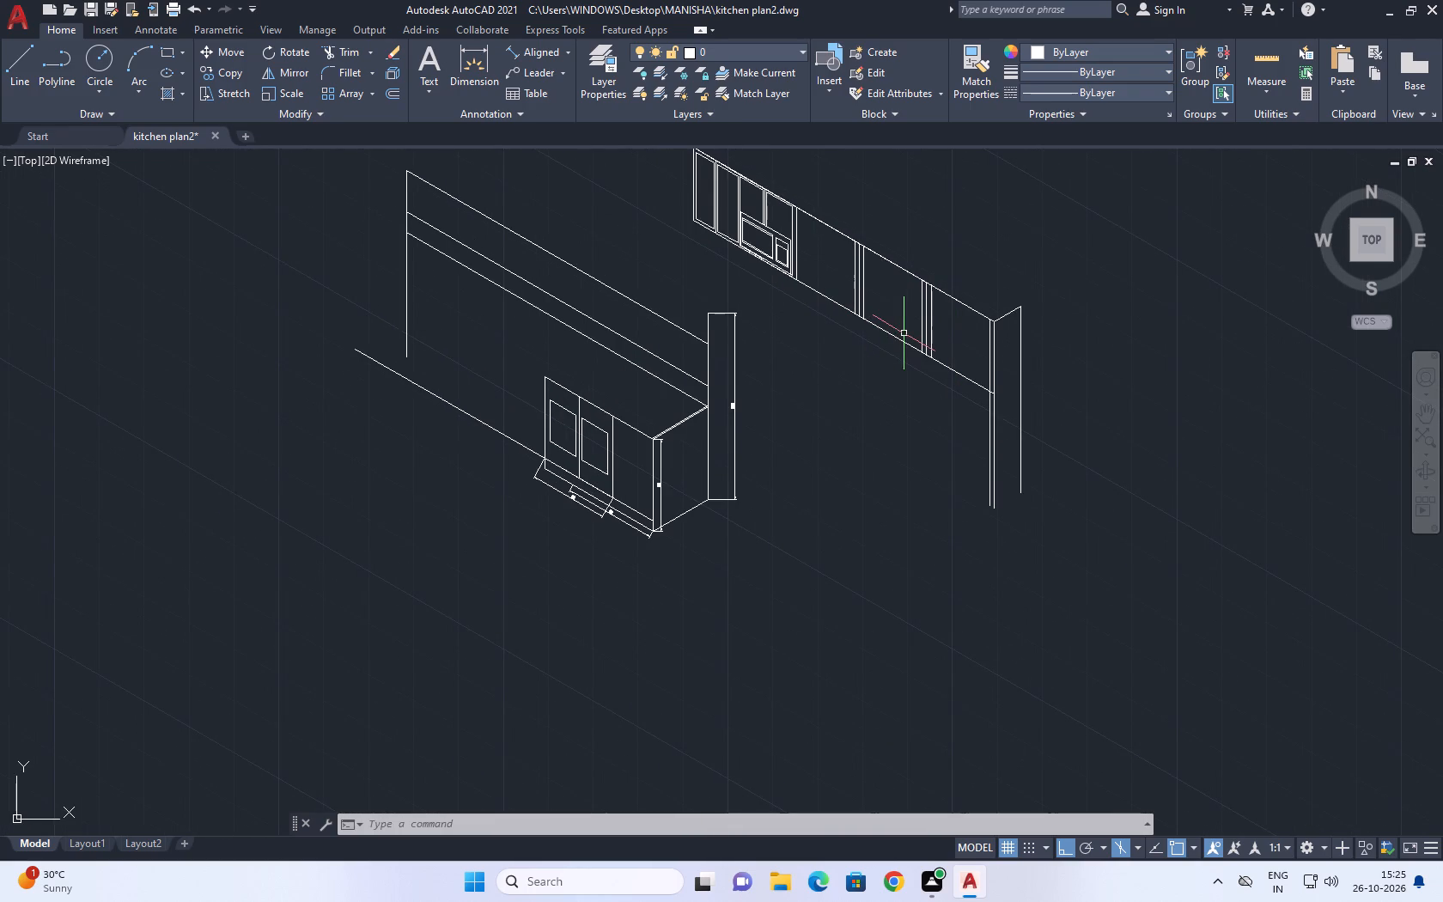
middle_click_drag(904, 335, 899, 348)
scroll(976, 415, "up", 2)
key("l")
key("space")
scroll(1016, 401, "up", 2)
left_click_drag(970, 394, 979, 394)
key("F5")
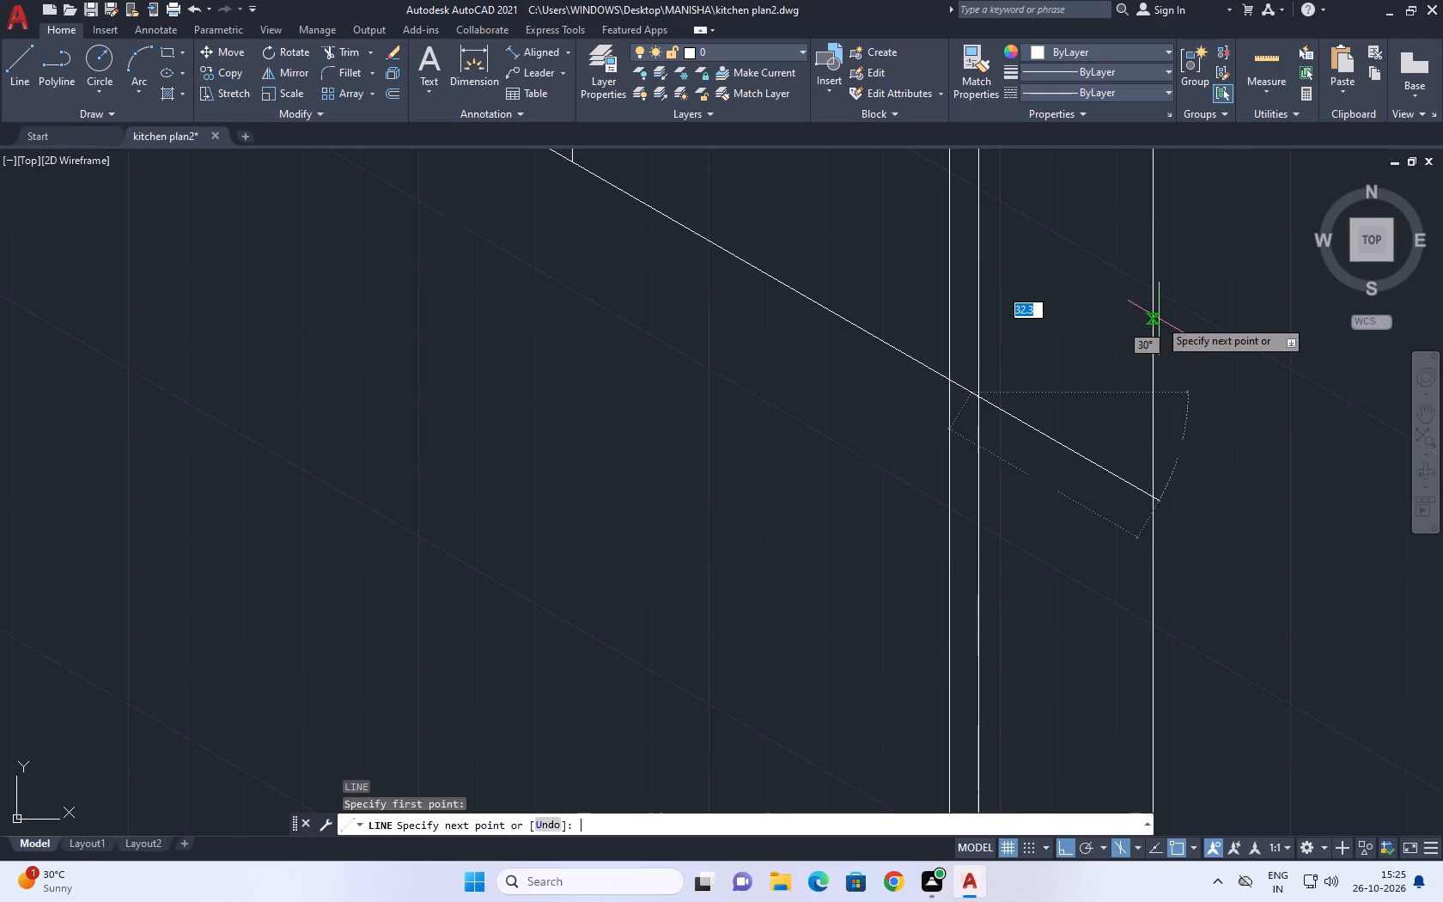
left_click(1184, 273)
middle_click_drag(1146, 314, 865, 454)
key("Escape")
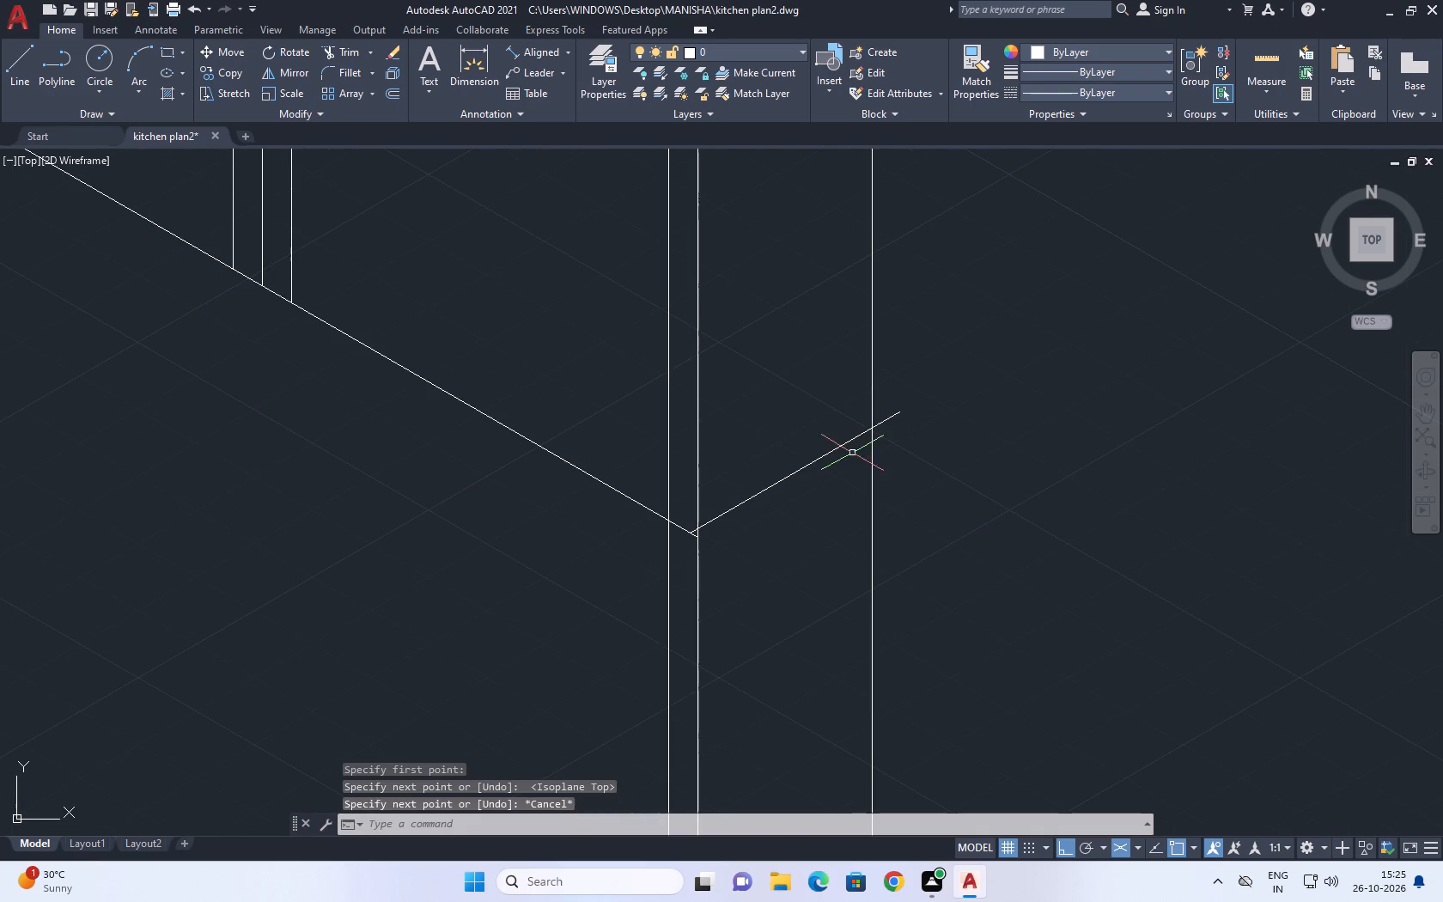
Trim the new depth line's overhang beyond the outer vertical line.
key("t")
key("r")
key("space")
left_click(886, 419)
key("Escape")
Examine the completed cabinet end face and both the upper and lower kitchen runs.
scroll(941, 409, "down", 6)
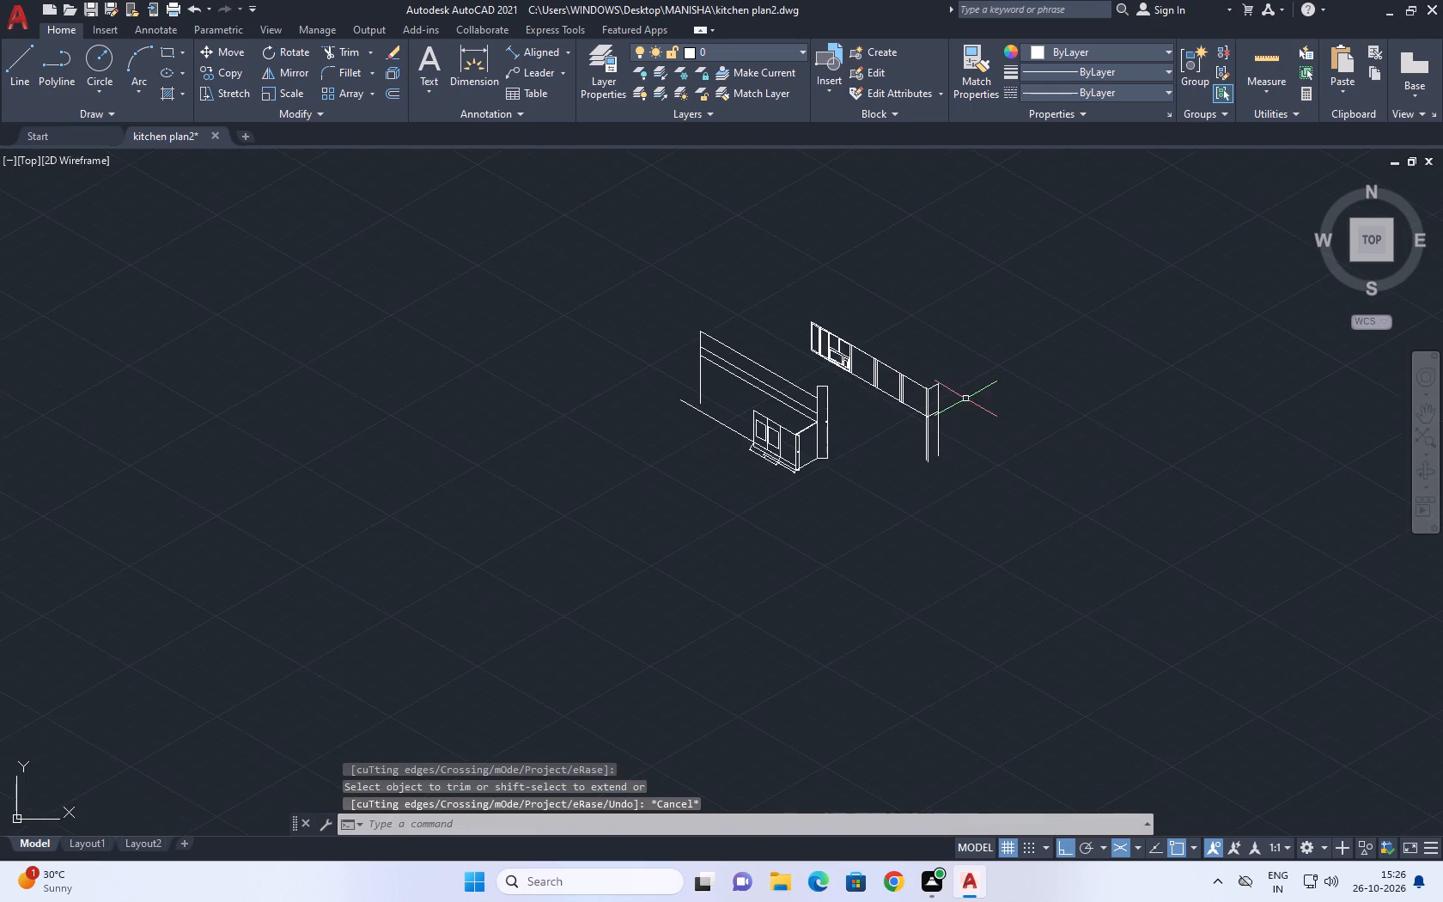
middle_click_drag(965, 398, 936, 434)
scroll(894, 460, "up", 3)
middle_click_drag(897, 450, 977, 505)
middle_click_drag(575, 369, 577, 372)
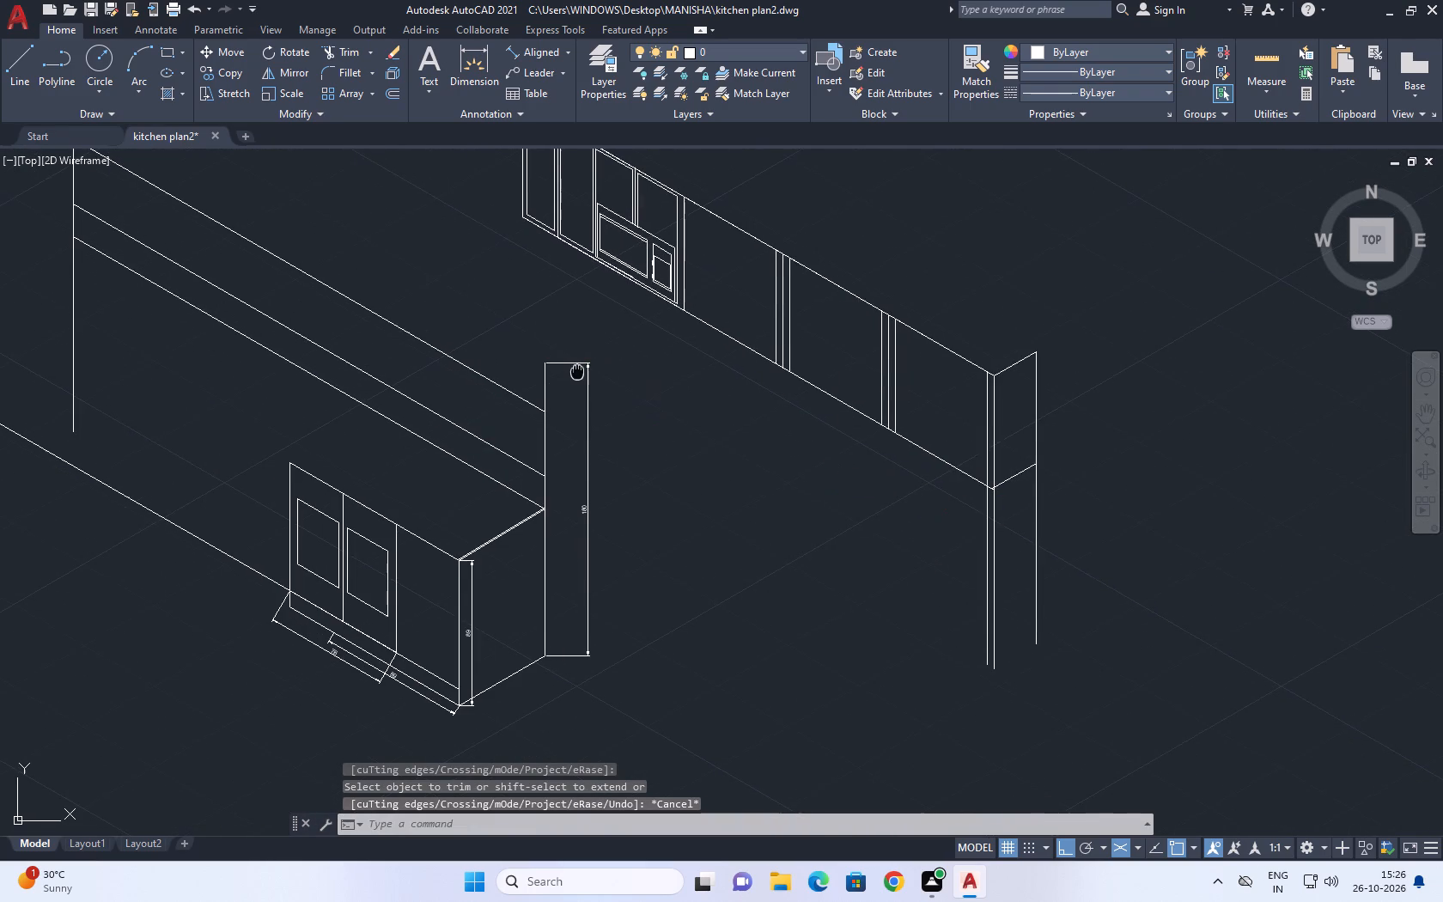
middle_click_drag(577, 372, 589, 399)
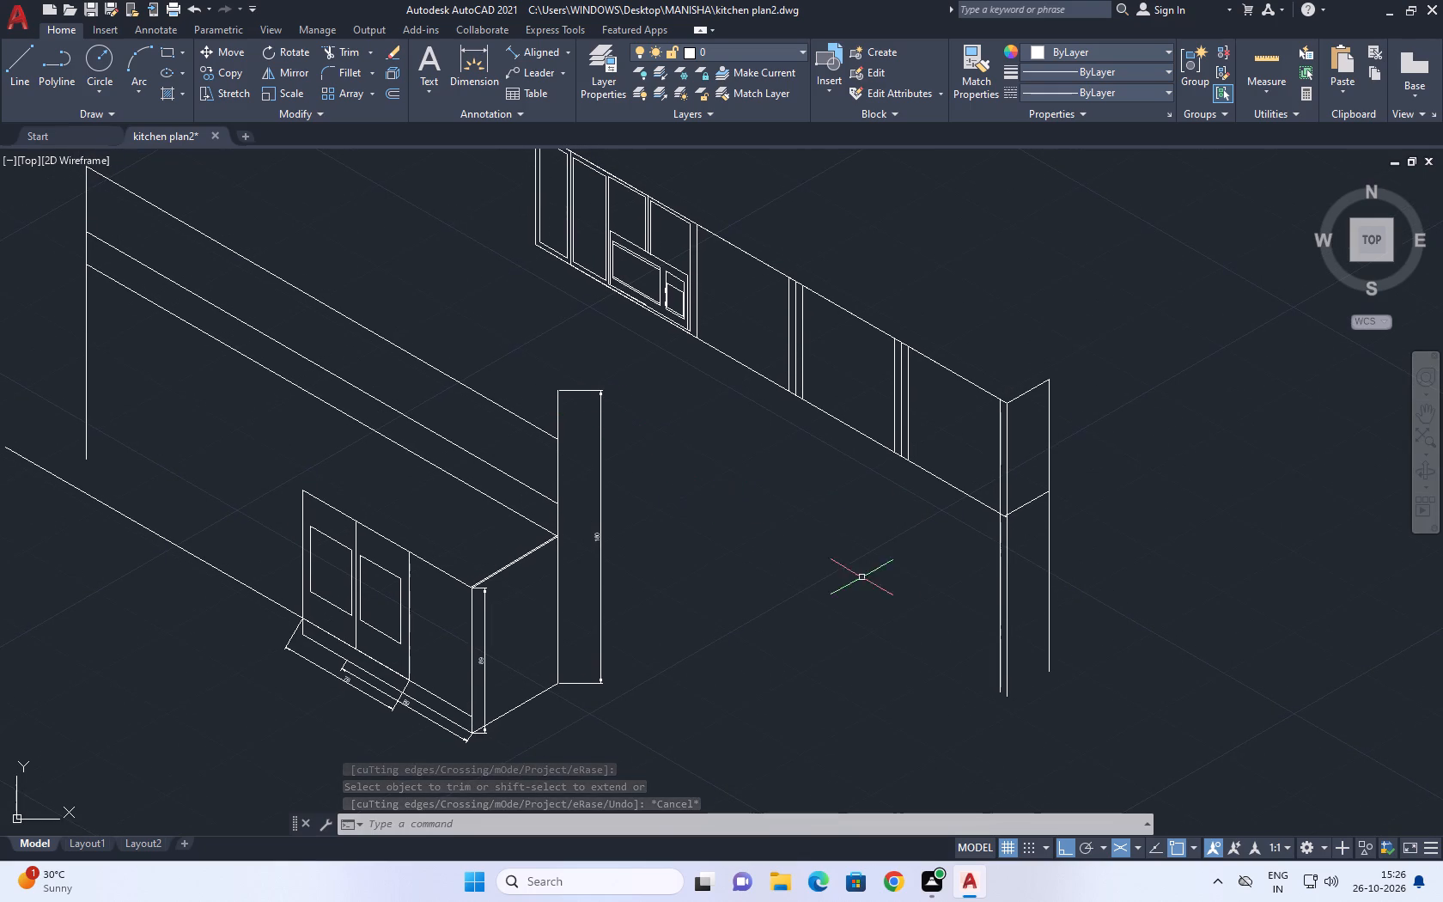
middle_click_drag(638, 459, 727, 506)
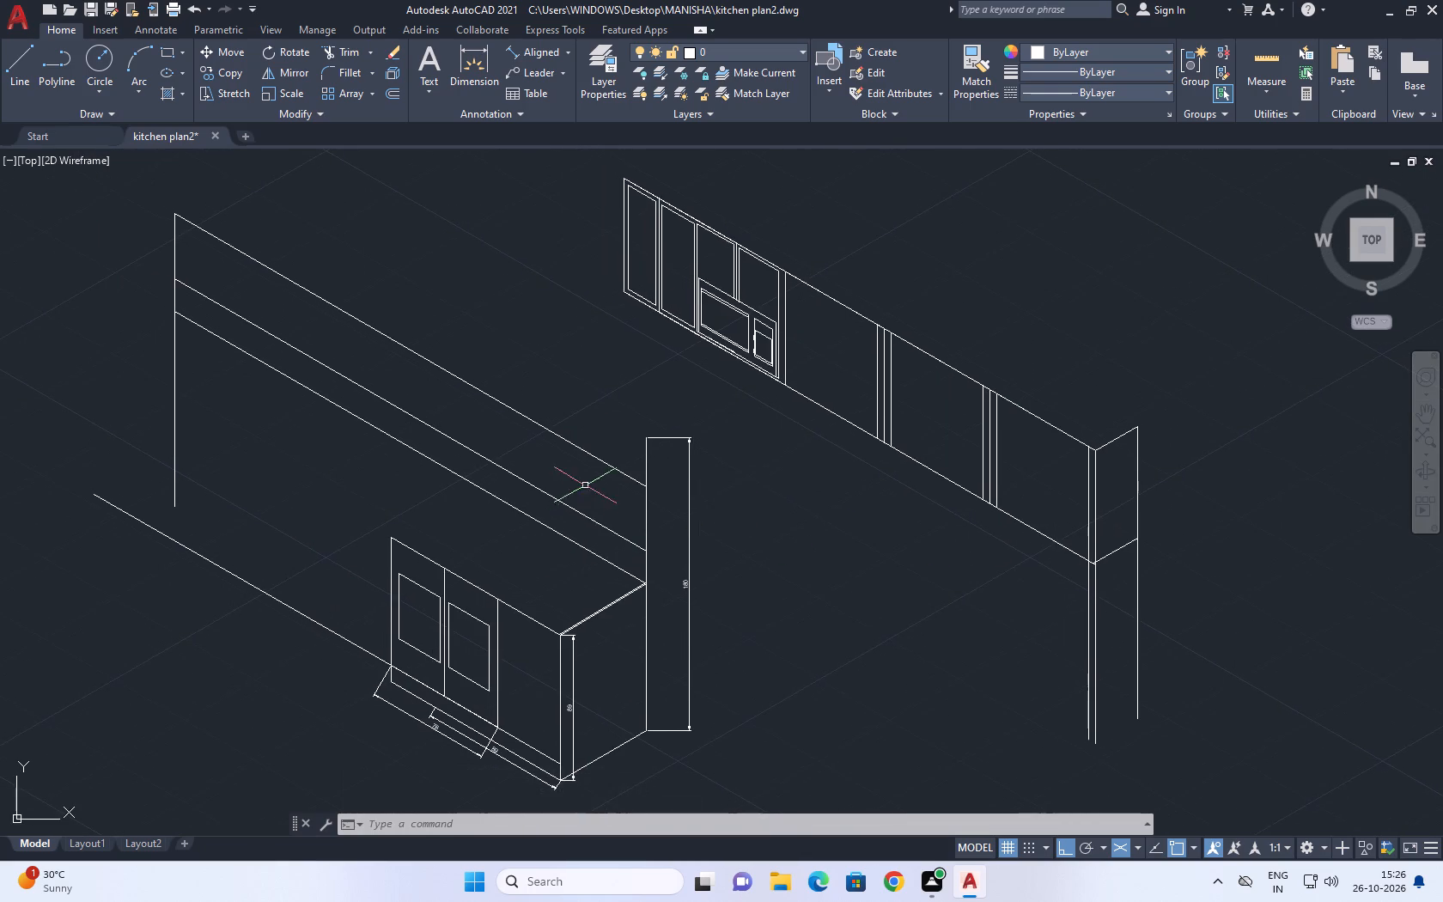
scroll(586, 485, "up", 1)
scroll(715, 527, "down", 2)
middle_click_drag(892, 565, 886, 608)
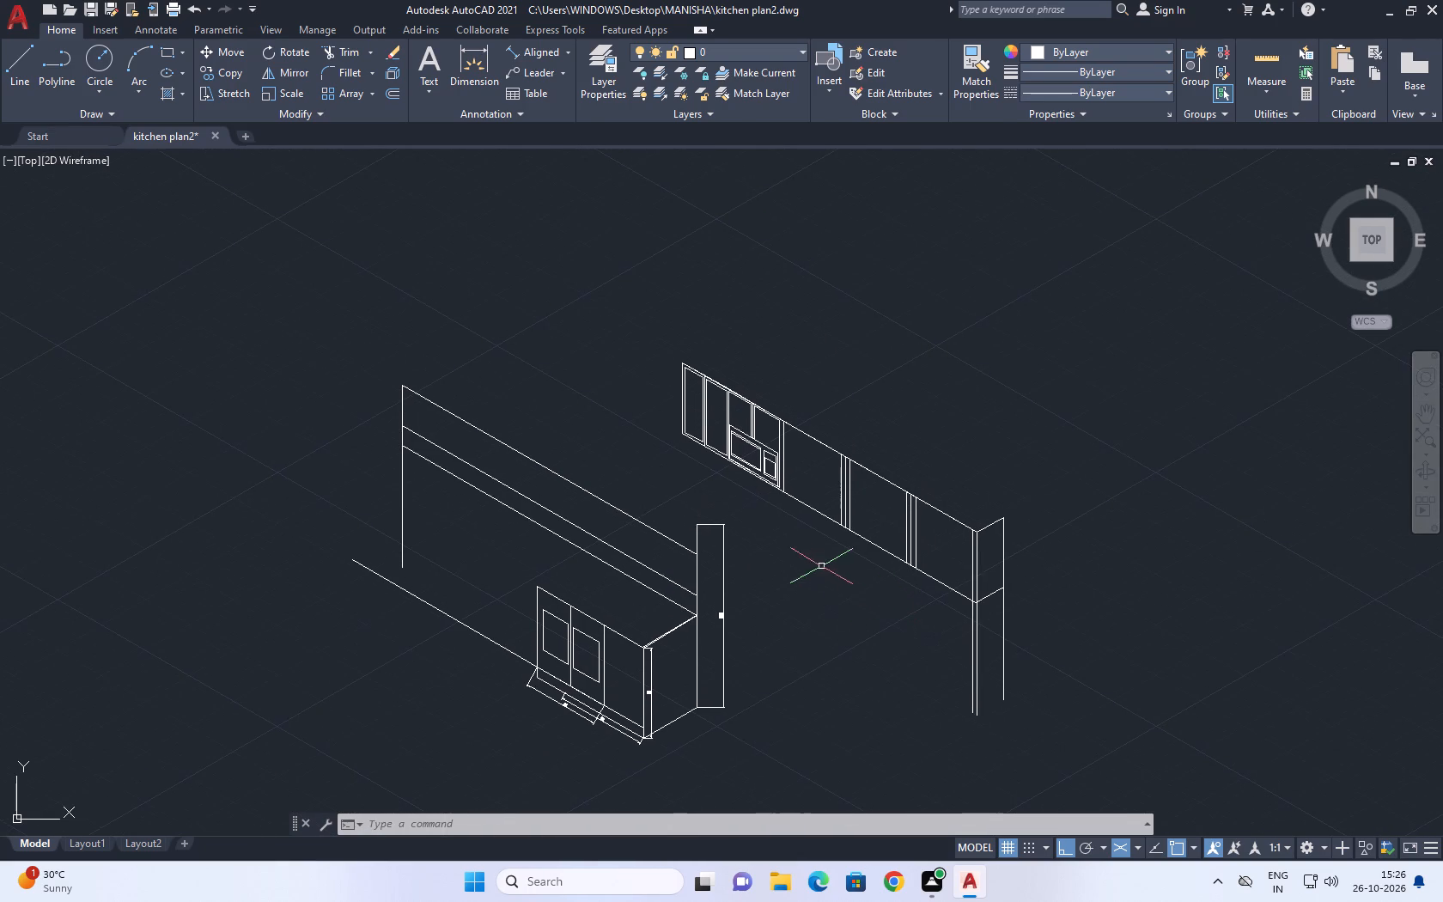
middle_click_drag(812, 406, 795, 434)
middle_click_drag(926, 601, 914, 591)
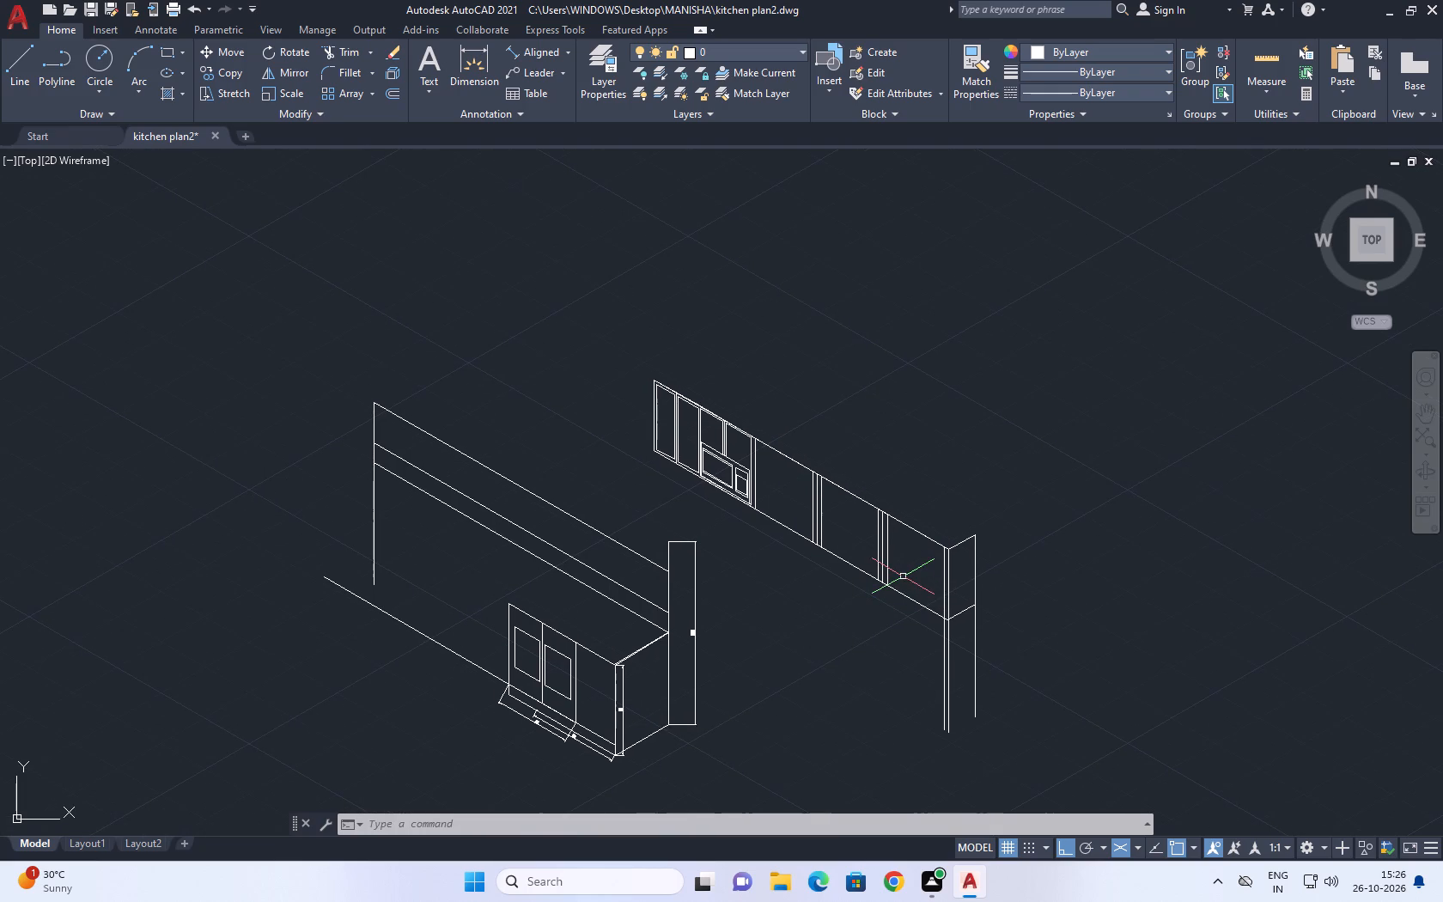
Add an aligned dimension along the full top edge of the upper cabinet run, placed just above it.
type("dli")
key("Escape")
left_click(510, 47)
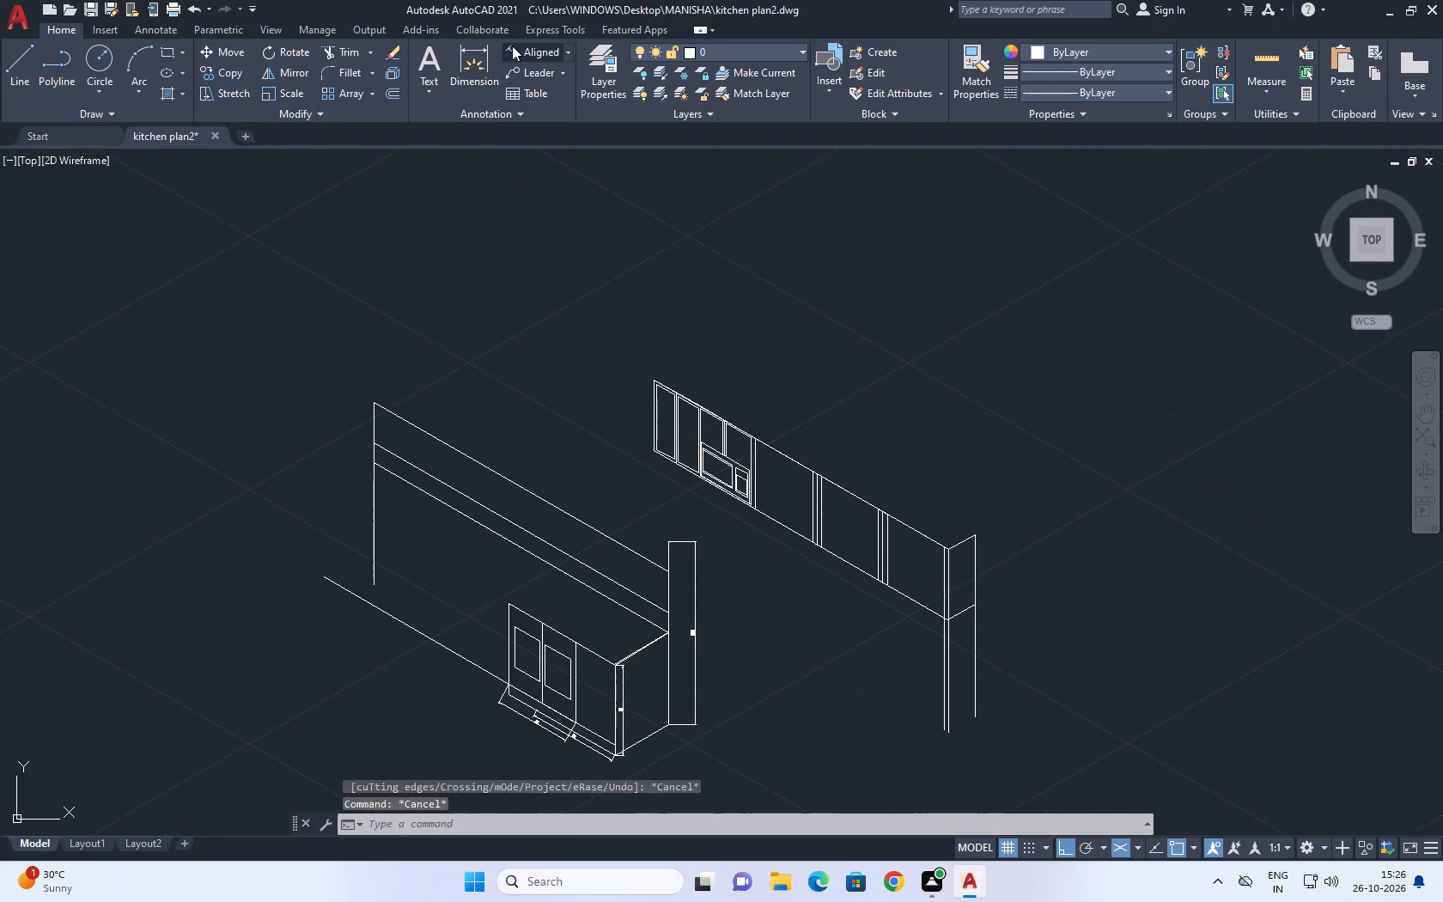
scroll(638, 425, "up", 2)
left_click(671, 312)
scroll(1003, 524, "down", 2)
middle_click_drag(1073, 543, 813, 418)
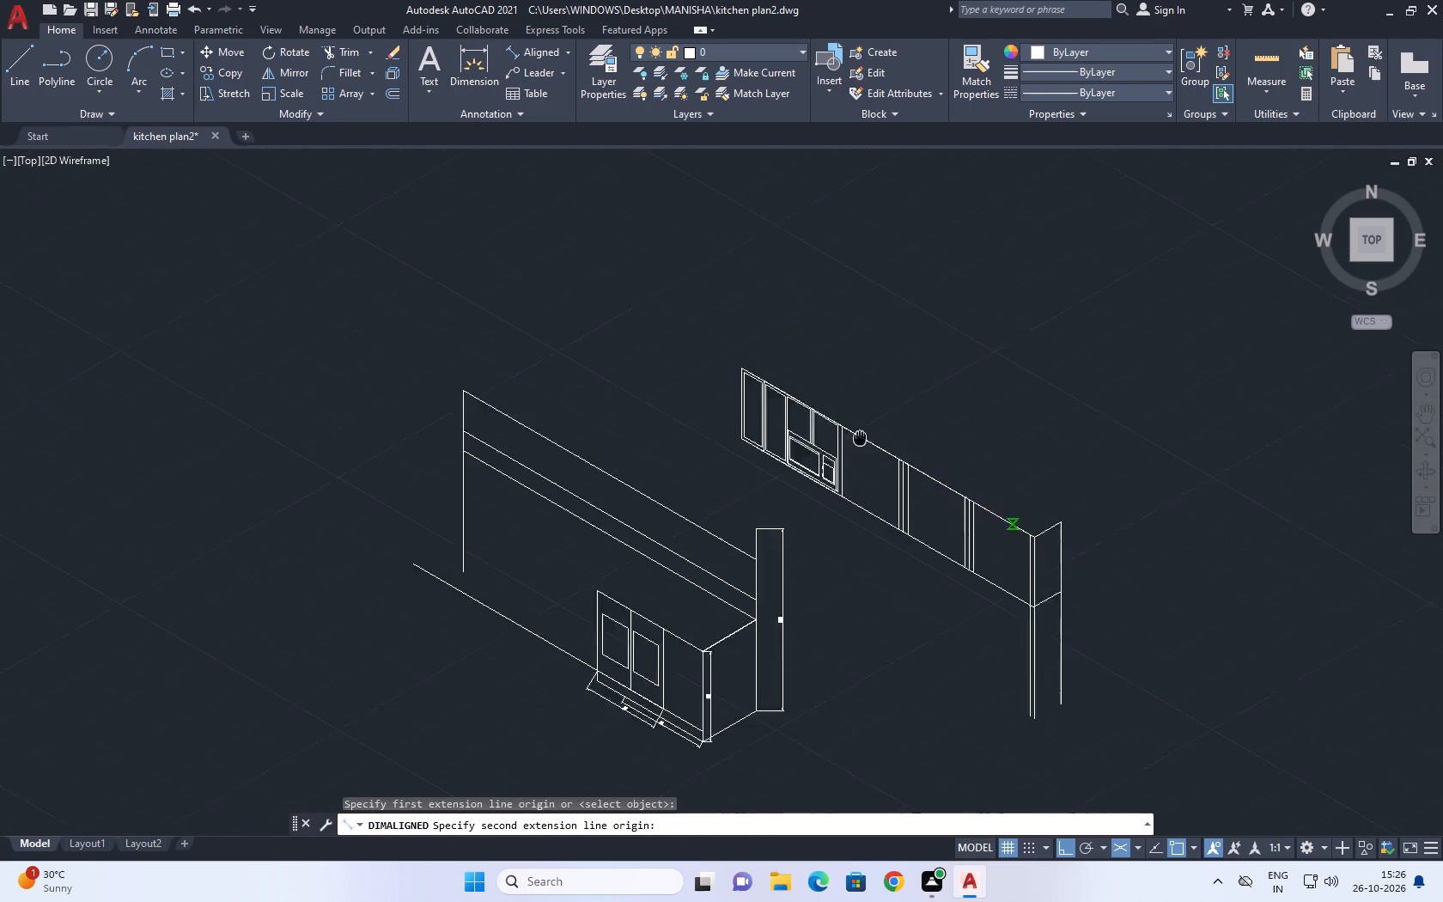
middle_click_drag(813, 418, 759, 392)
scroll(817, 416, "down", 1)
scroll(828, 418, "up", 2)
left_click(871, 485)
left_click(877, 452)
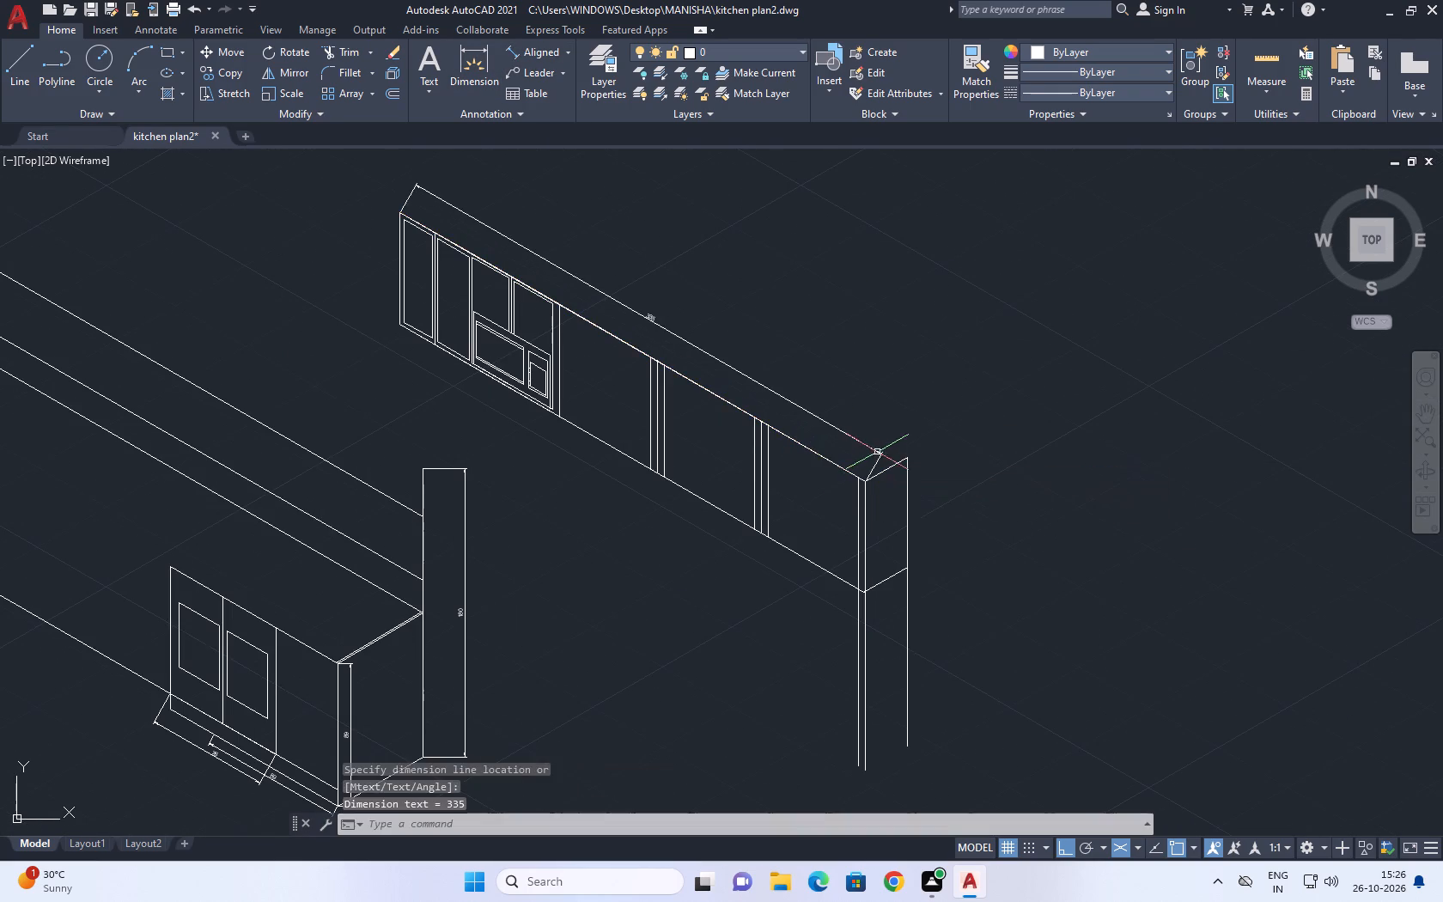
Delete the topmost long slanted line of the wall behind the lower counter.
scroll(690, 287, "up", 3)
middle_click_drag(810, 371, 734, 189)
scroll(779, 235, "down", 4)
scroll(592, 372, "up", 2)
left_click(557, 461)
key("Escape")
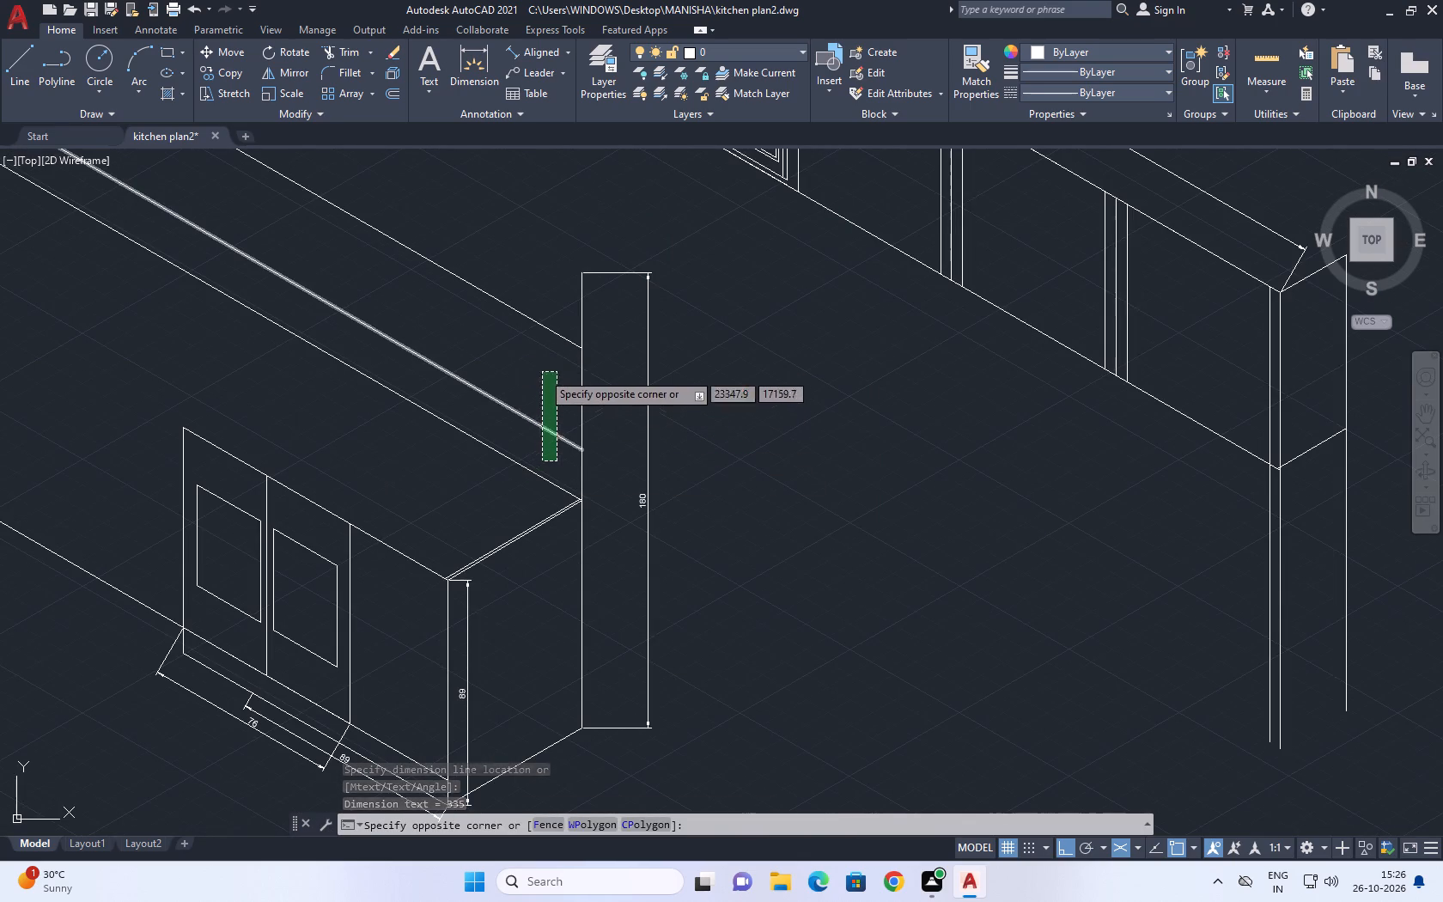
left_click_drag(561, 365, 562, 332)
left_click(524, 268)
key("Delete")
Delete the vertical wall lines at the counter's back corner, beside the 180 dimension.
scroll(651, 402, "down", 2)
scroll(636, 407, "up", 2)
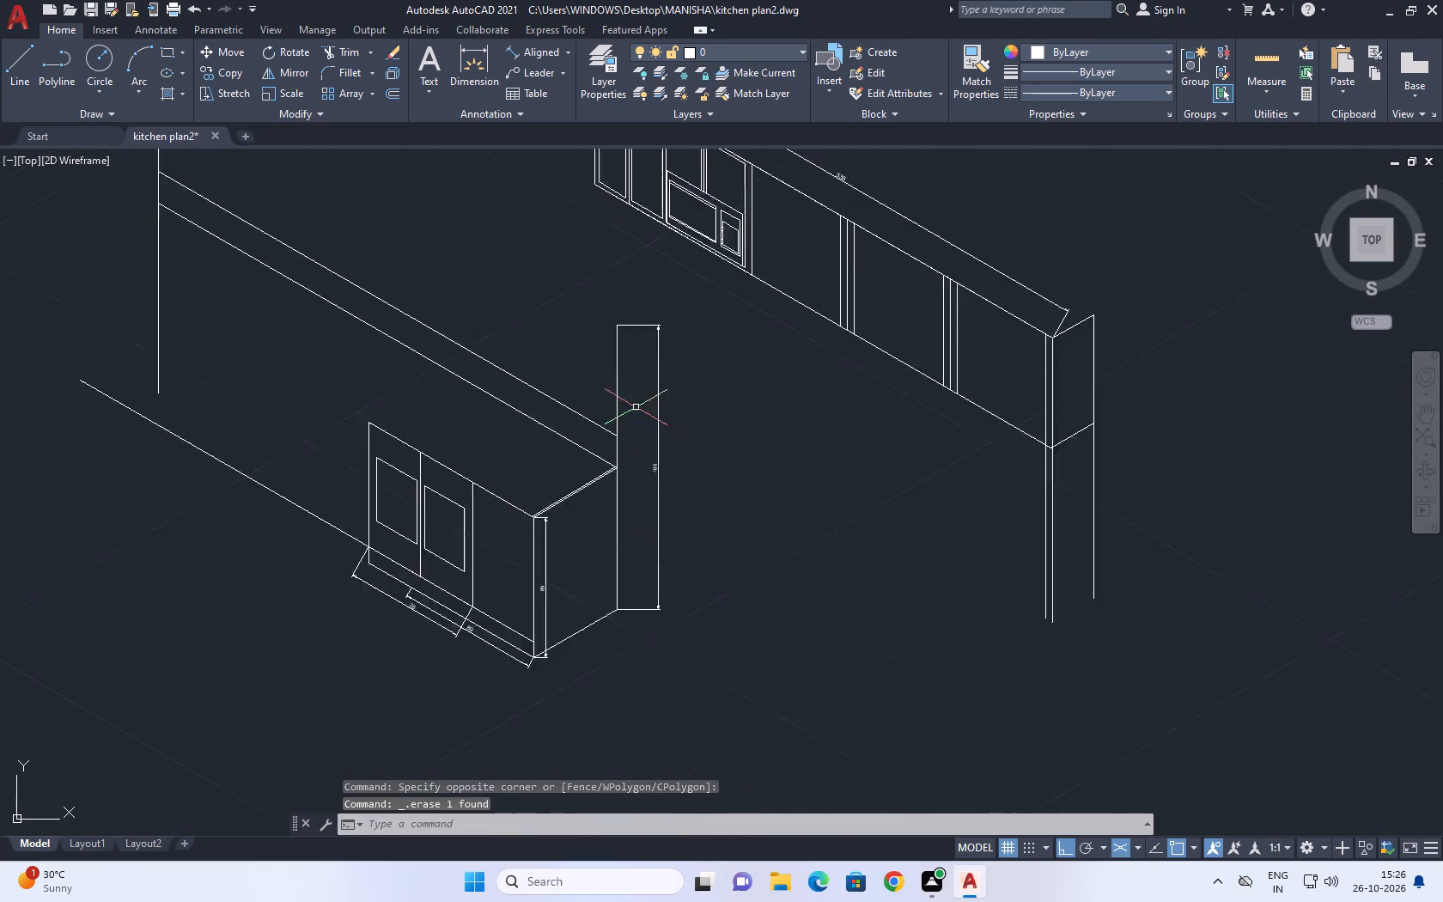
left_click_drag(621, 377, 608, 361)
left_click(591, 339)
key("Delete")
Delete the vertical 180 dimension beside the lower counter's back corner.
scroll(594, 364, "down", 3)
scroll(637, 273, "up", 1)
left_click(569, 210)
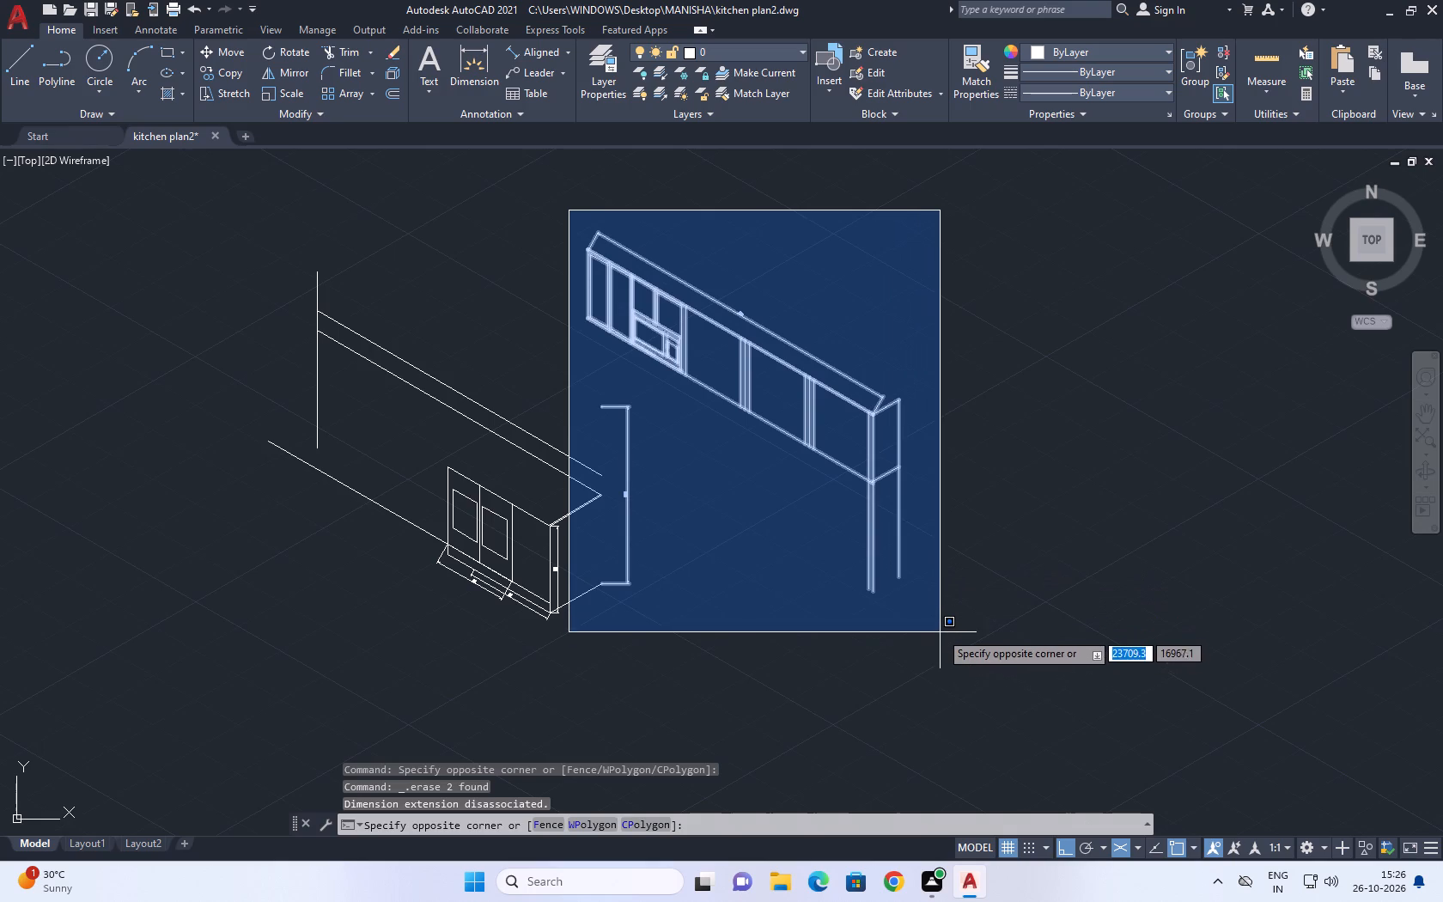
key("Escape")
left_click(673, 490)
left_click(626, 548)
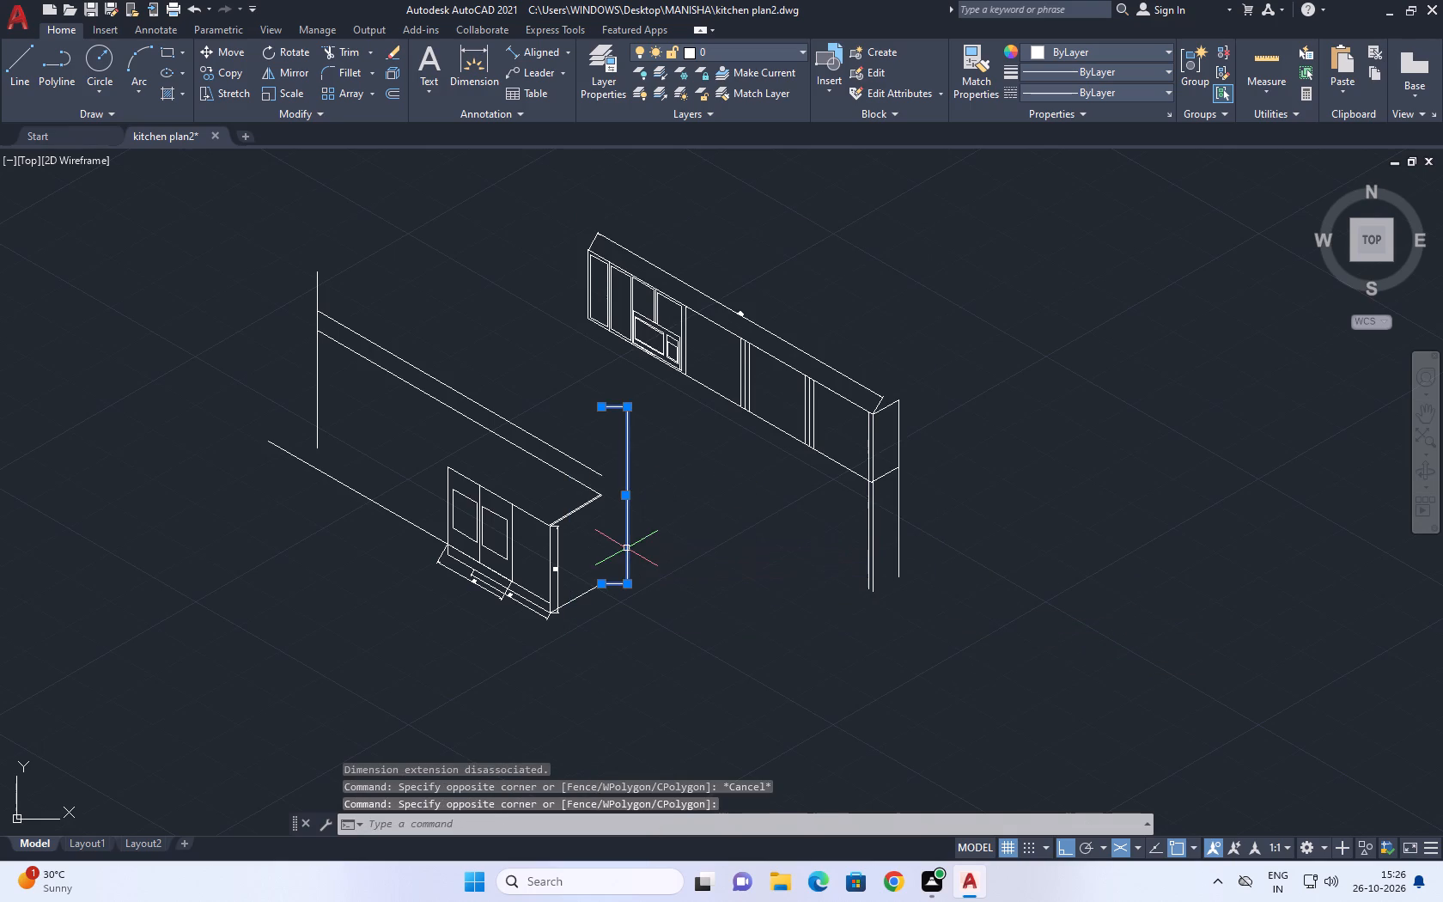
key("Delete")
Move the whole upper cabinet run, with its dimension, about 183 units along the 150° isometric direction towards the lower counter.
left_click_drag(557, 193, 570, 204)
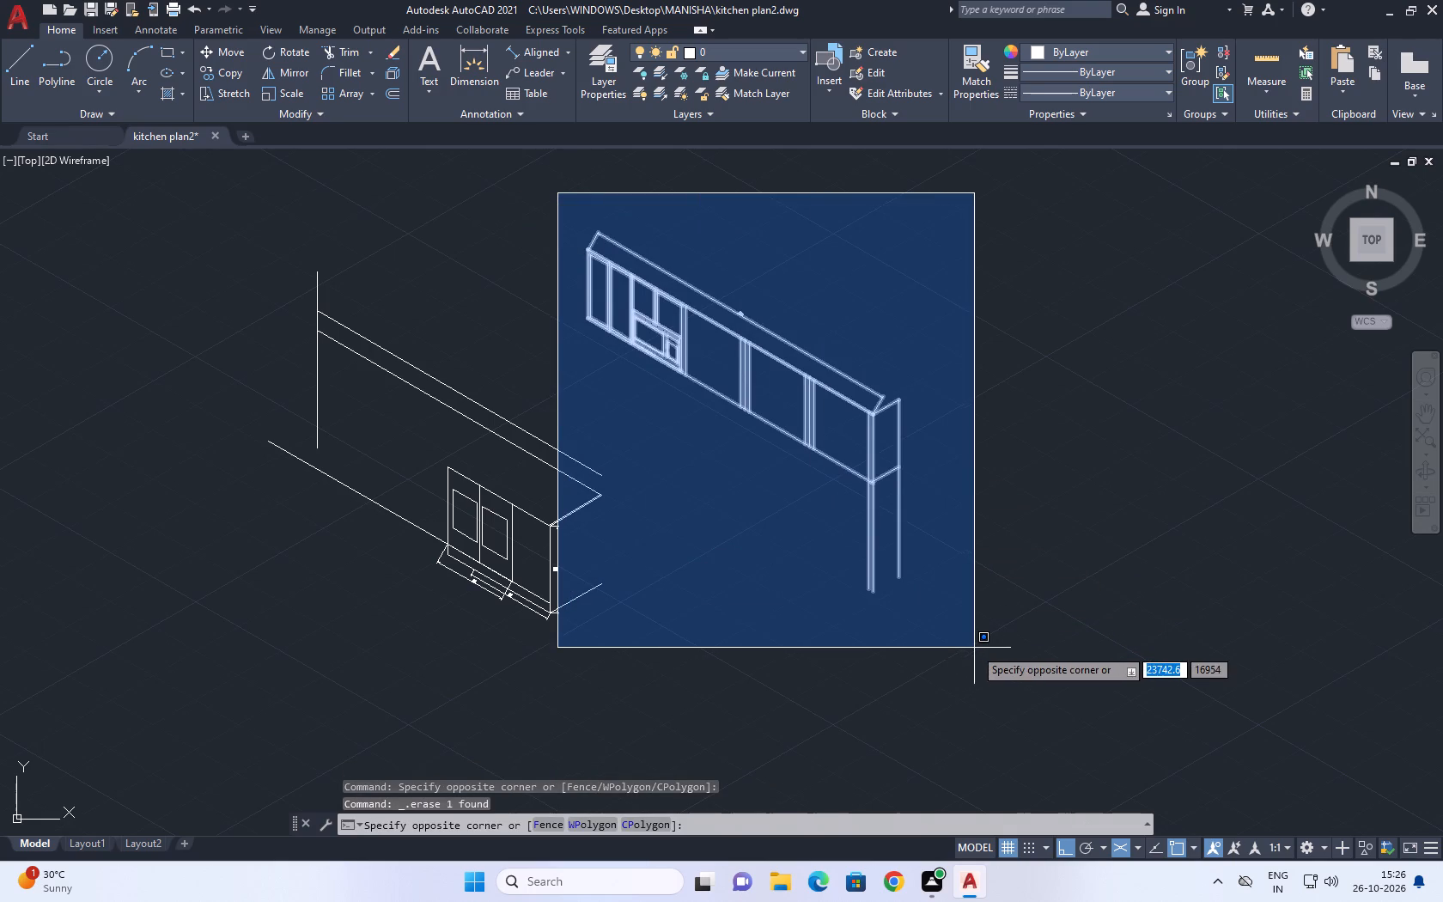
left_click(975, 648)
key("m")
key("space")
scroll(878, 600, "up", 3)
left_click(854, 572)
scroll(854, 539, "down", 4)
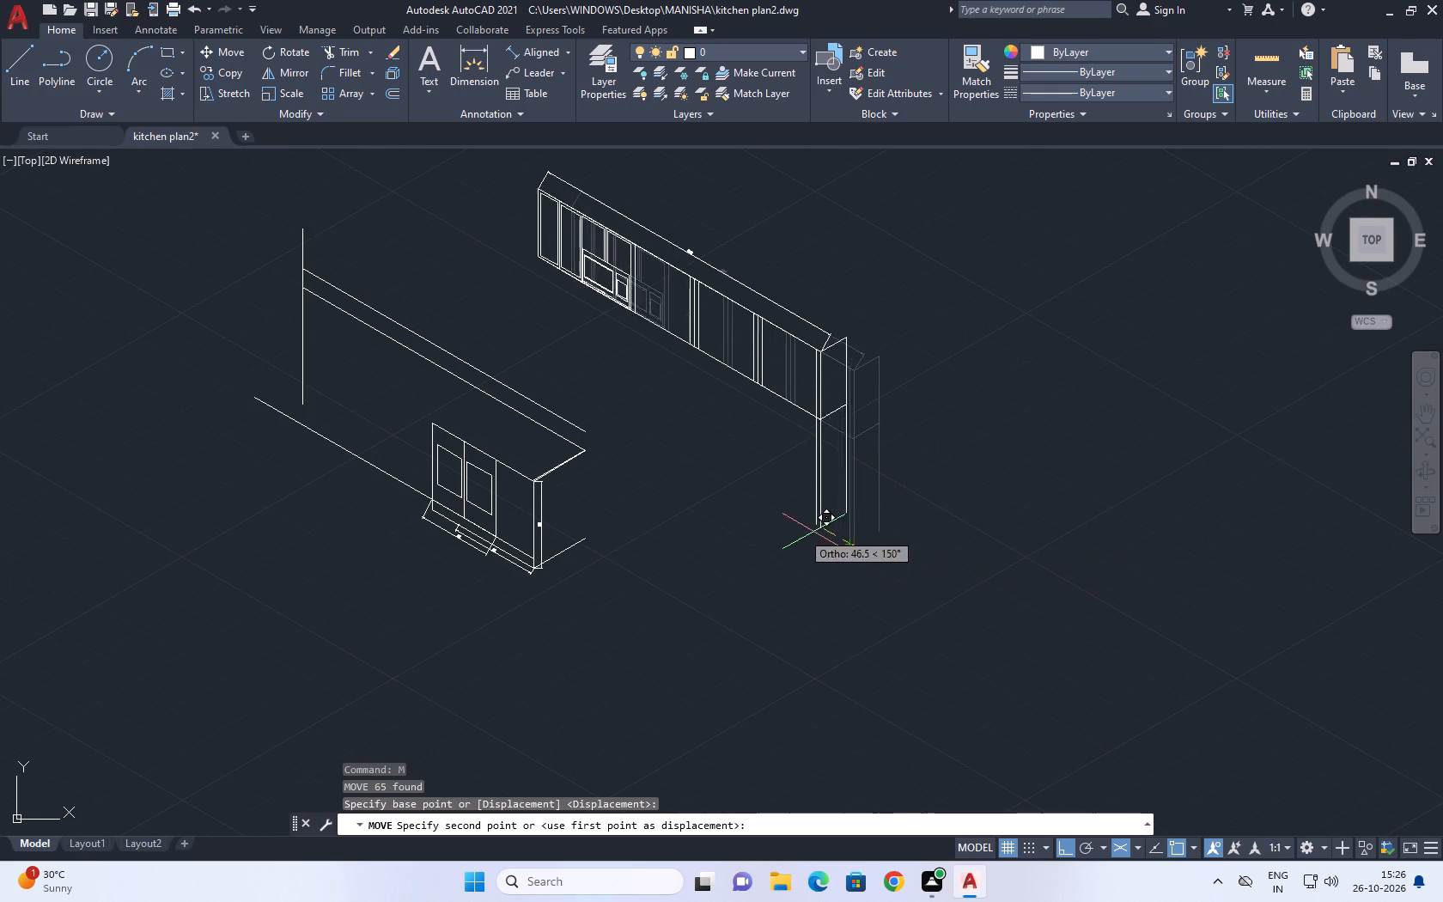
left_click(635, 493)
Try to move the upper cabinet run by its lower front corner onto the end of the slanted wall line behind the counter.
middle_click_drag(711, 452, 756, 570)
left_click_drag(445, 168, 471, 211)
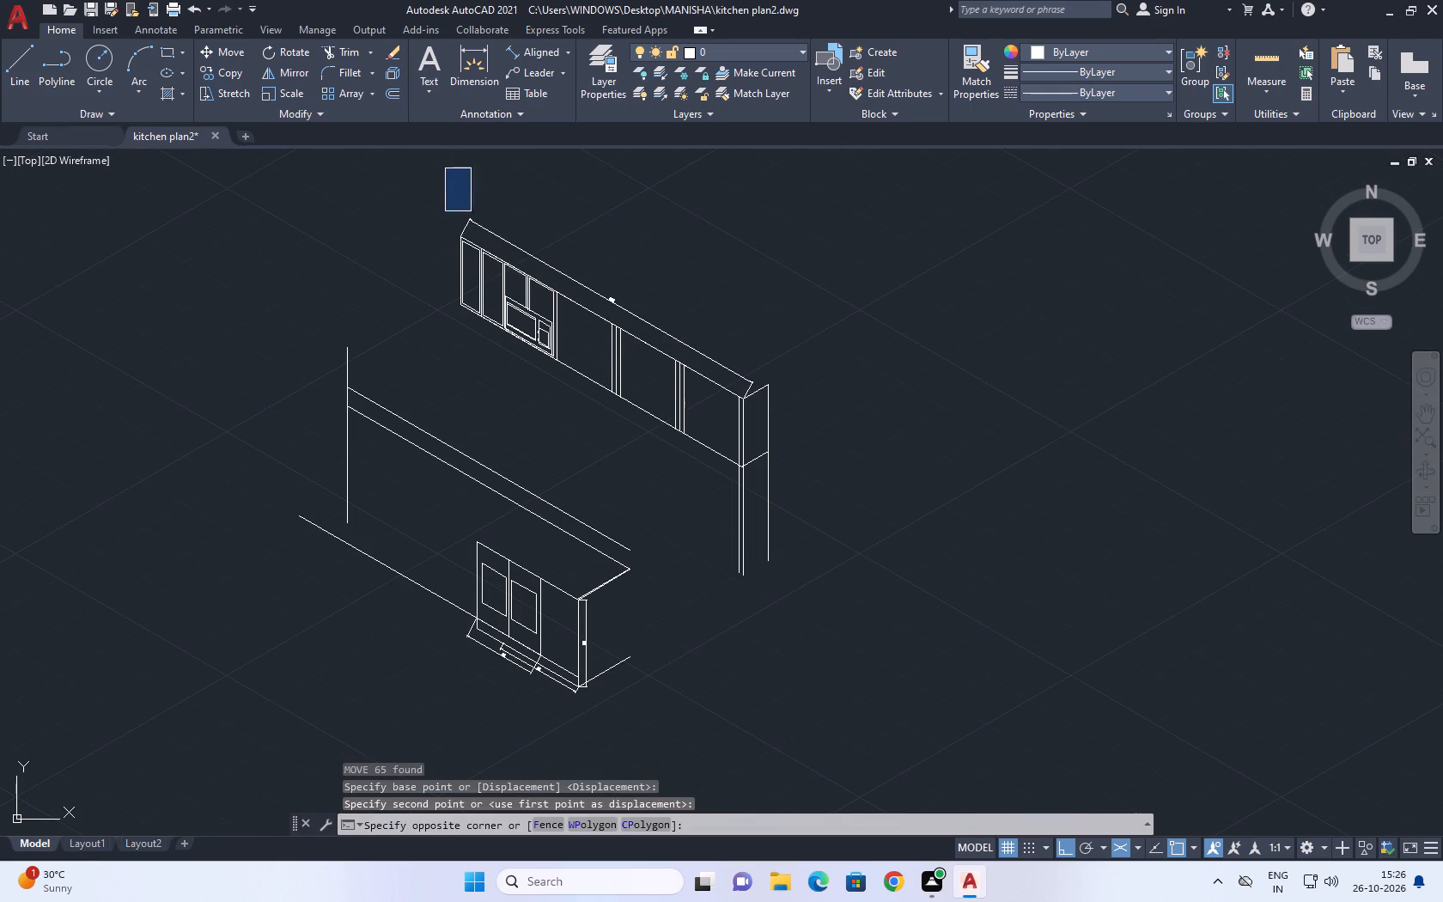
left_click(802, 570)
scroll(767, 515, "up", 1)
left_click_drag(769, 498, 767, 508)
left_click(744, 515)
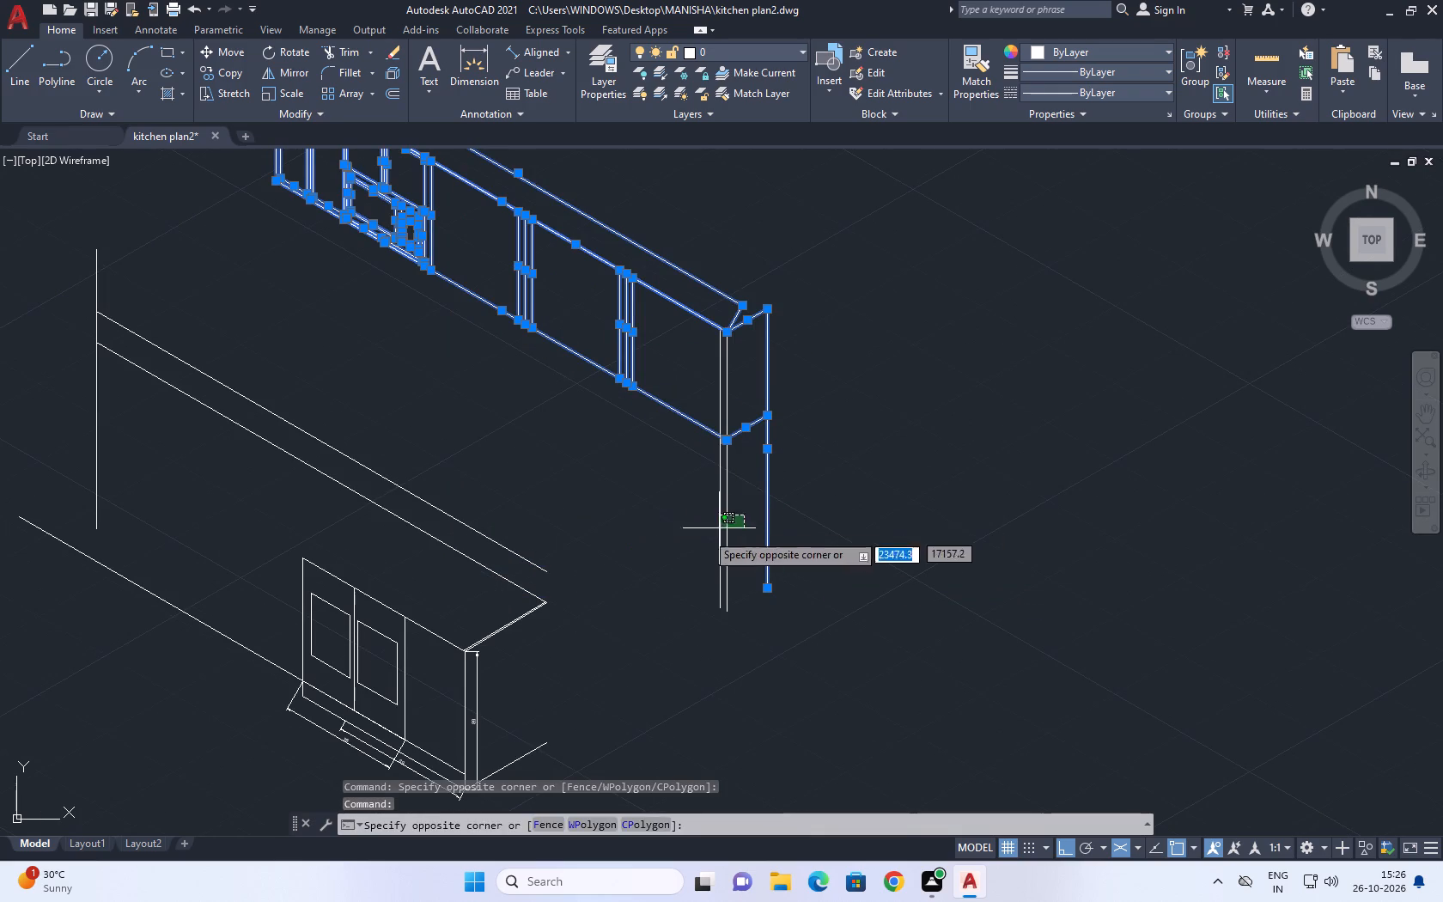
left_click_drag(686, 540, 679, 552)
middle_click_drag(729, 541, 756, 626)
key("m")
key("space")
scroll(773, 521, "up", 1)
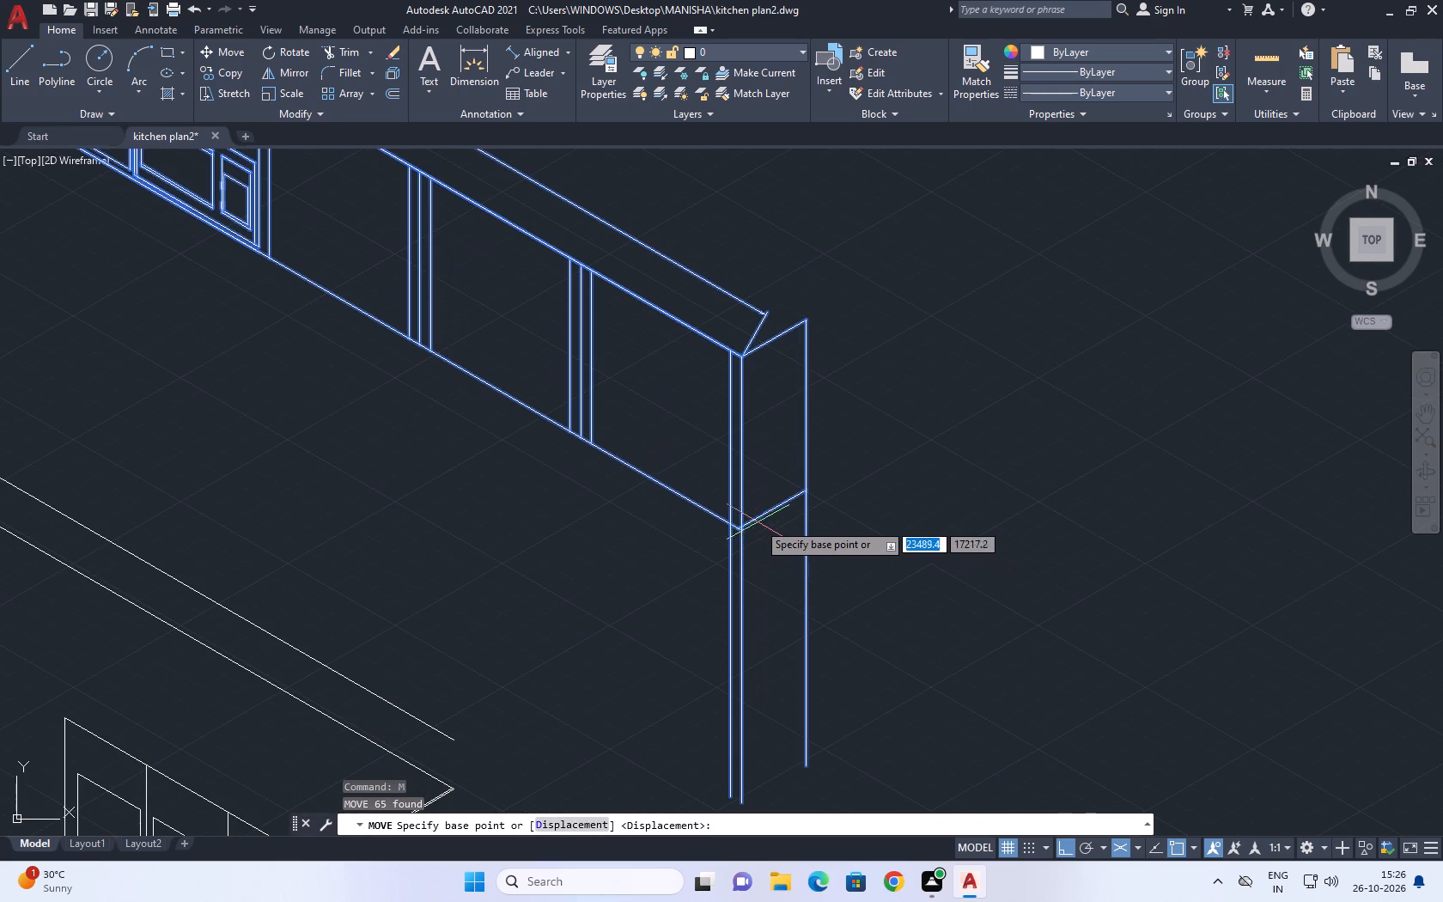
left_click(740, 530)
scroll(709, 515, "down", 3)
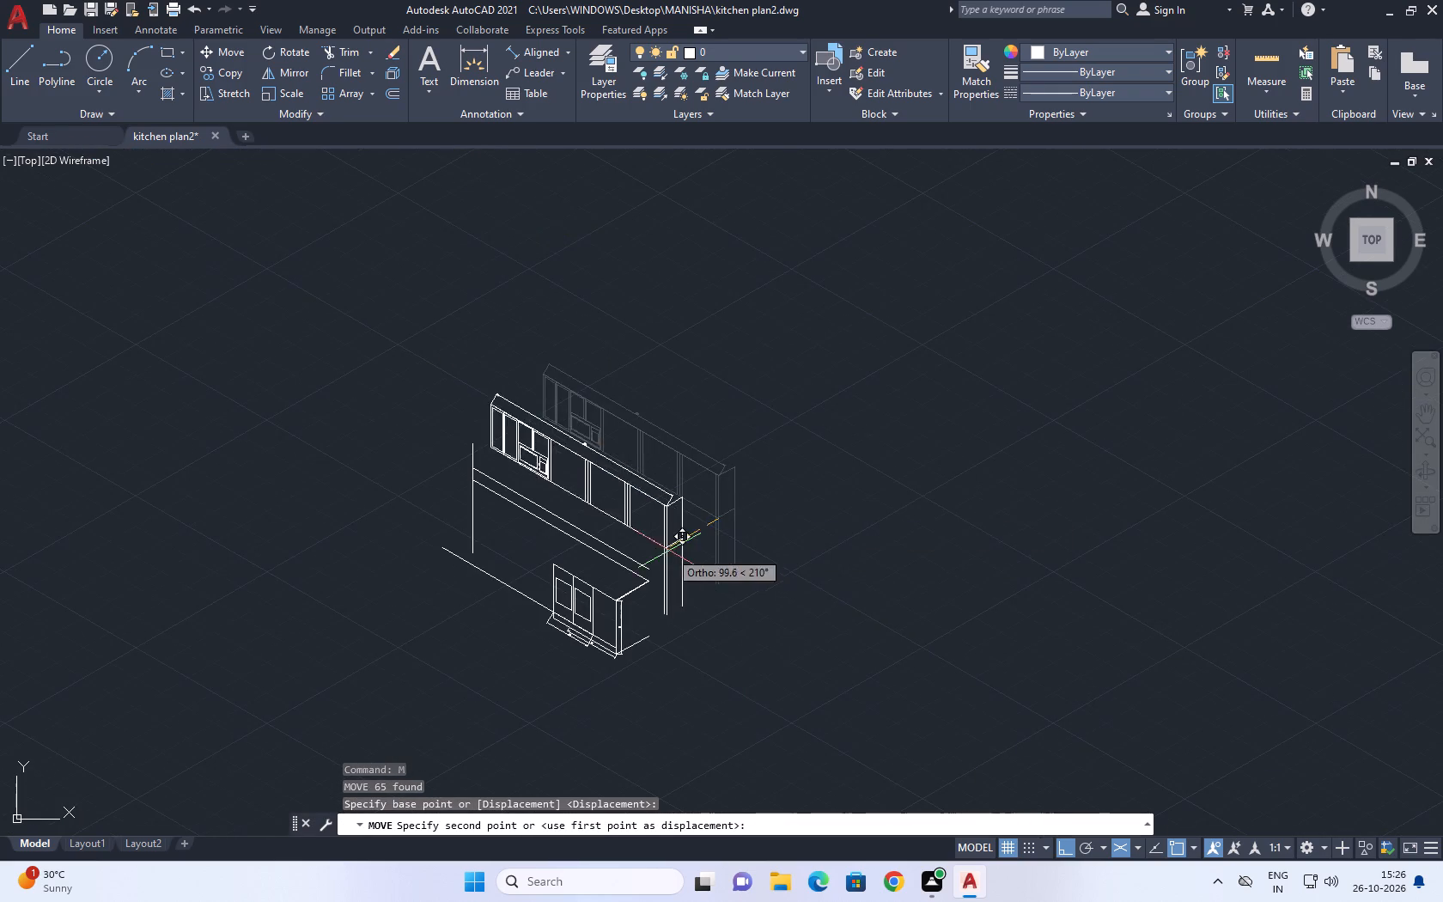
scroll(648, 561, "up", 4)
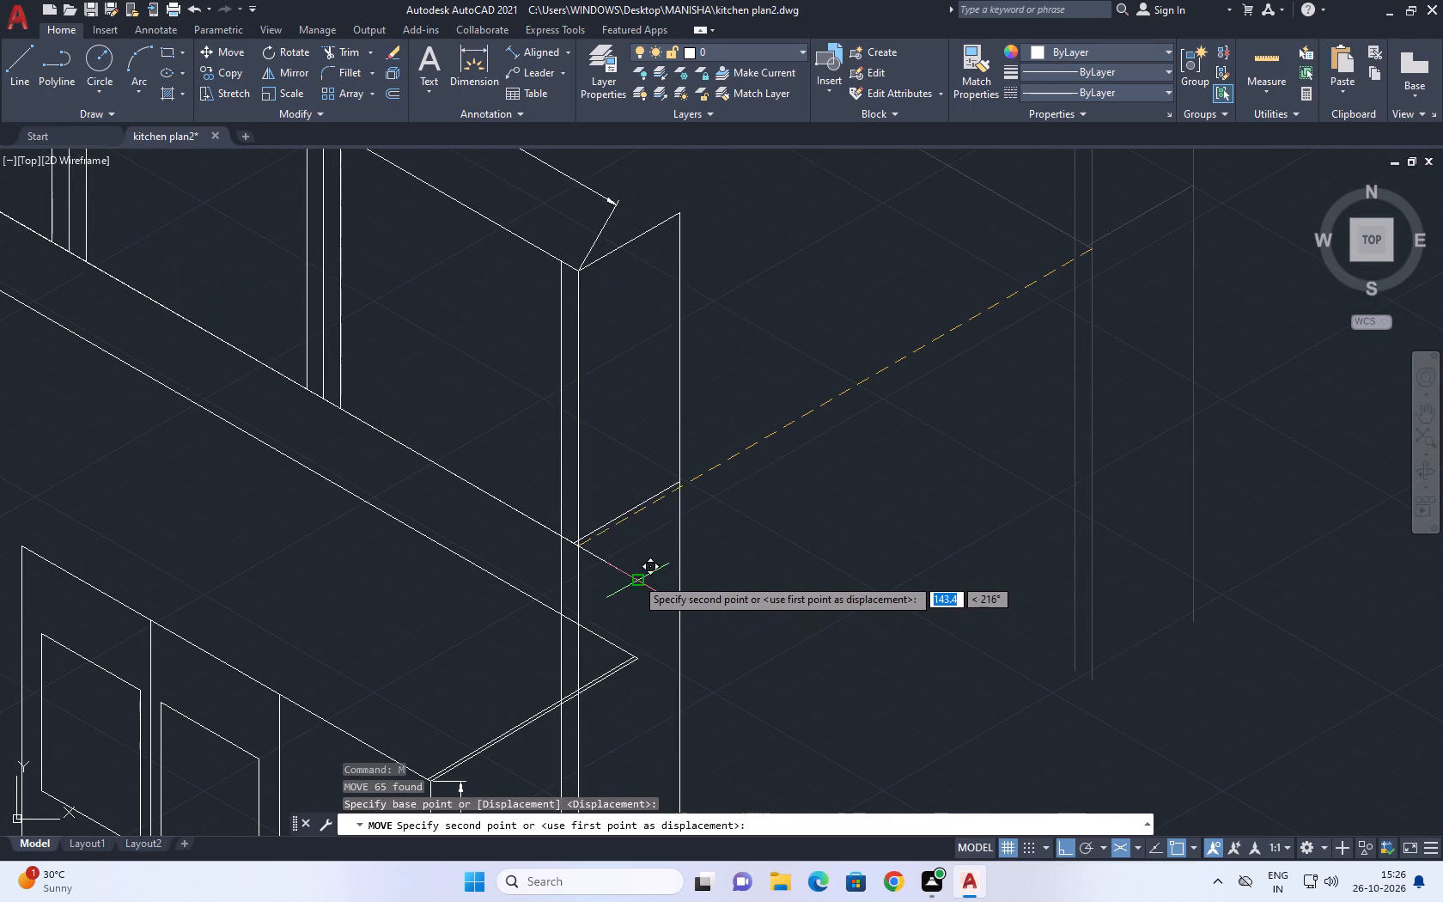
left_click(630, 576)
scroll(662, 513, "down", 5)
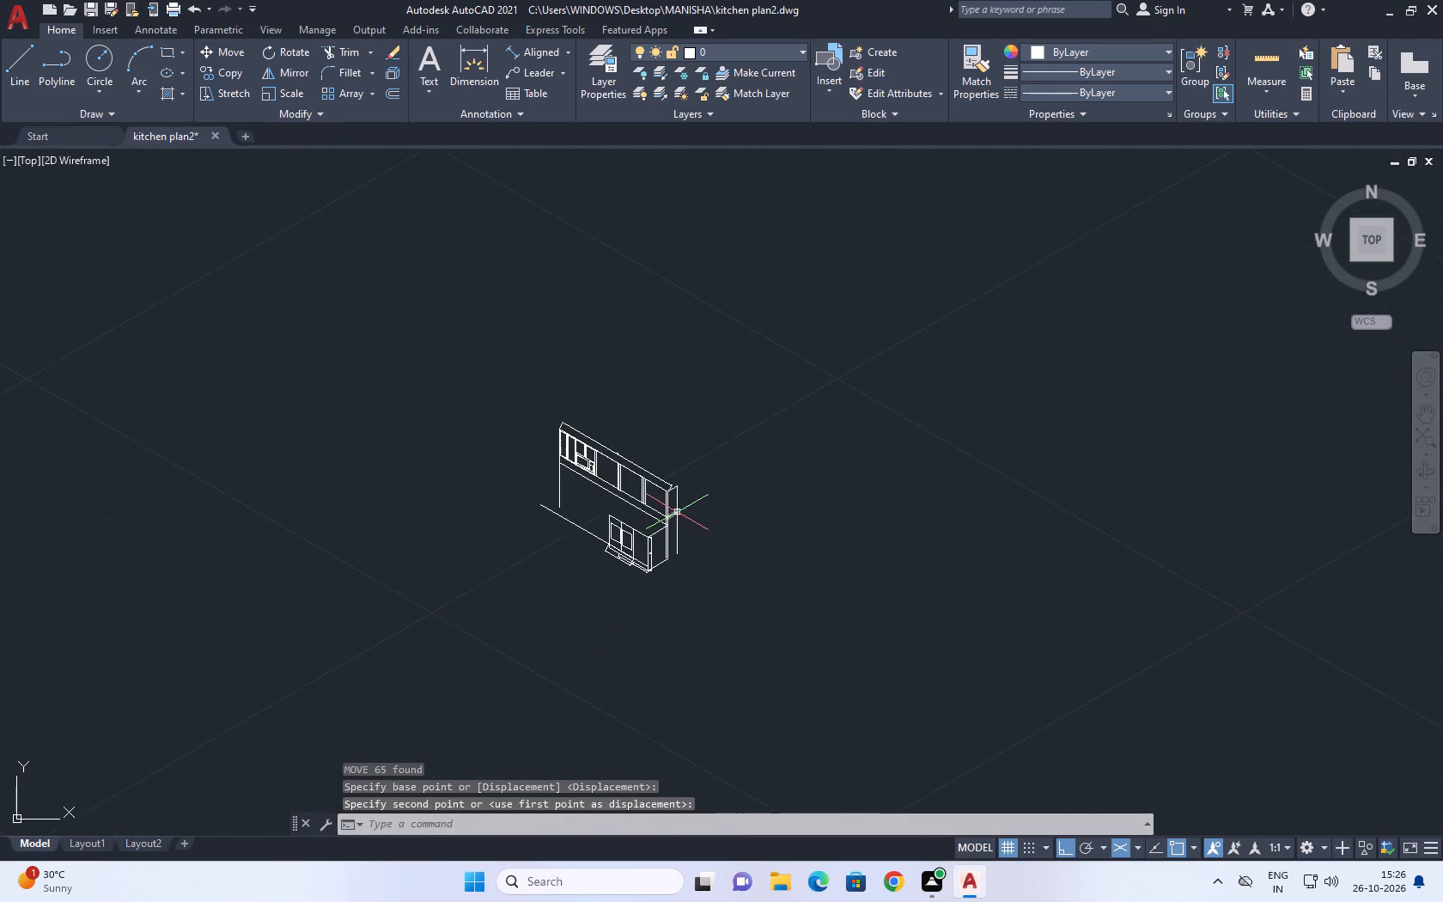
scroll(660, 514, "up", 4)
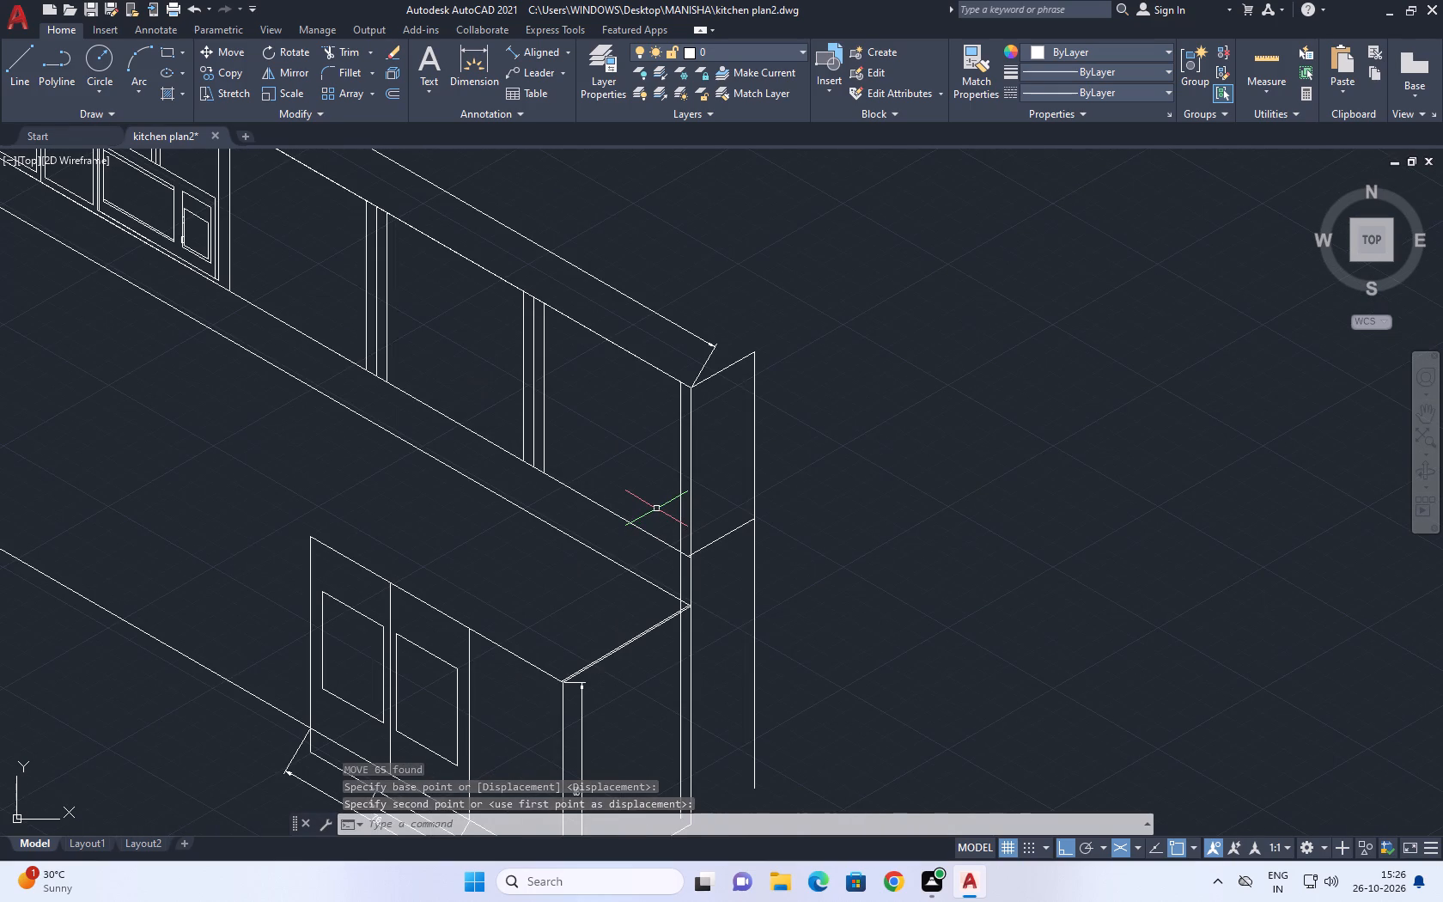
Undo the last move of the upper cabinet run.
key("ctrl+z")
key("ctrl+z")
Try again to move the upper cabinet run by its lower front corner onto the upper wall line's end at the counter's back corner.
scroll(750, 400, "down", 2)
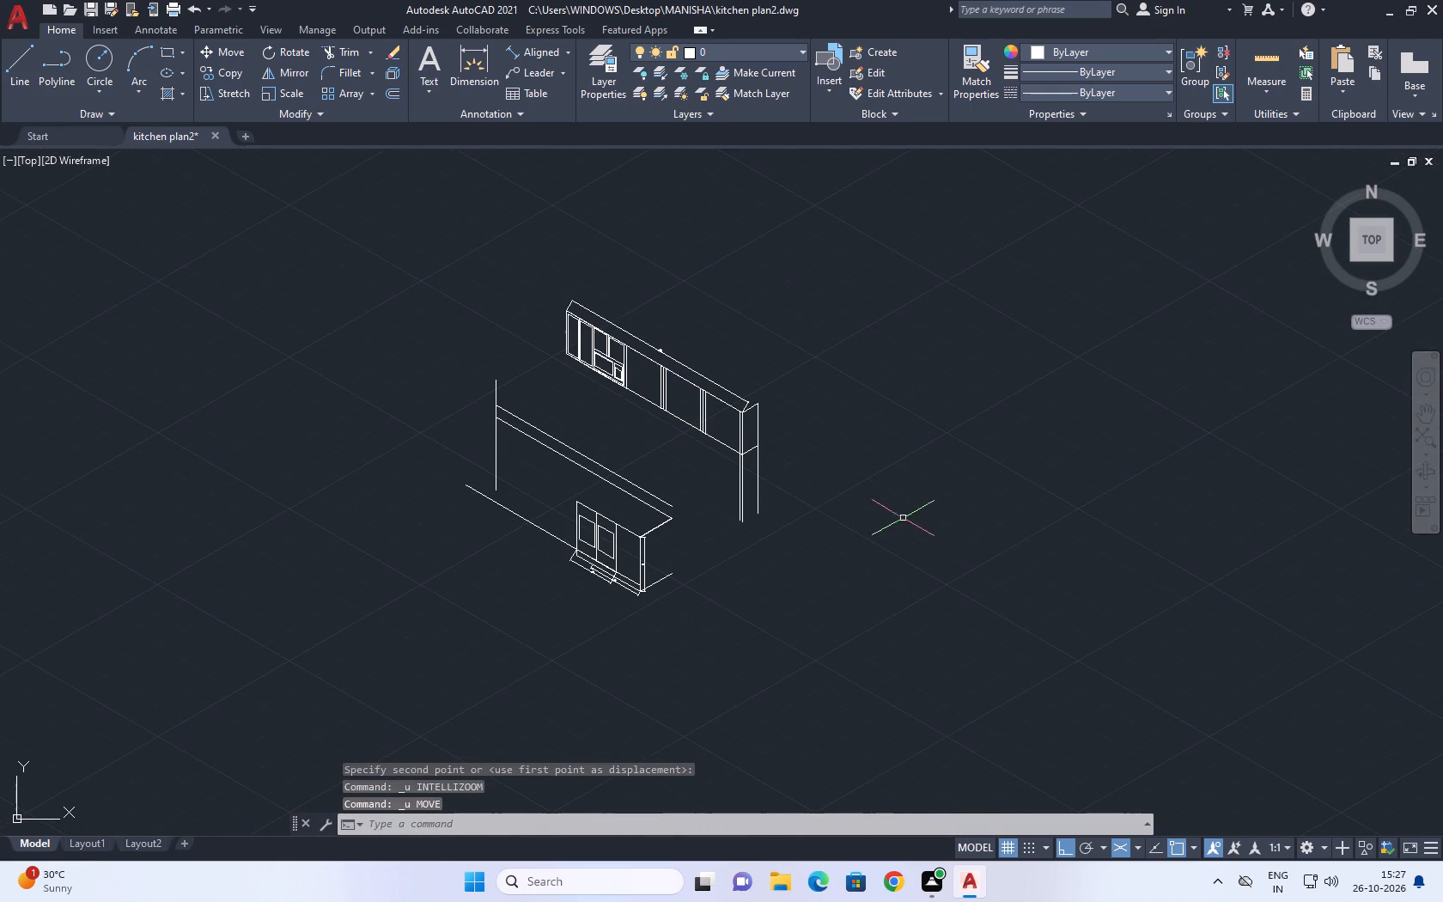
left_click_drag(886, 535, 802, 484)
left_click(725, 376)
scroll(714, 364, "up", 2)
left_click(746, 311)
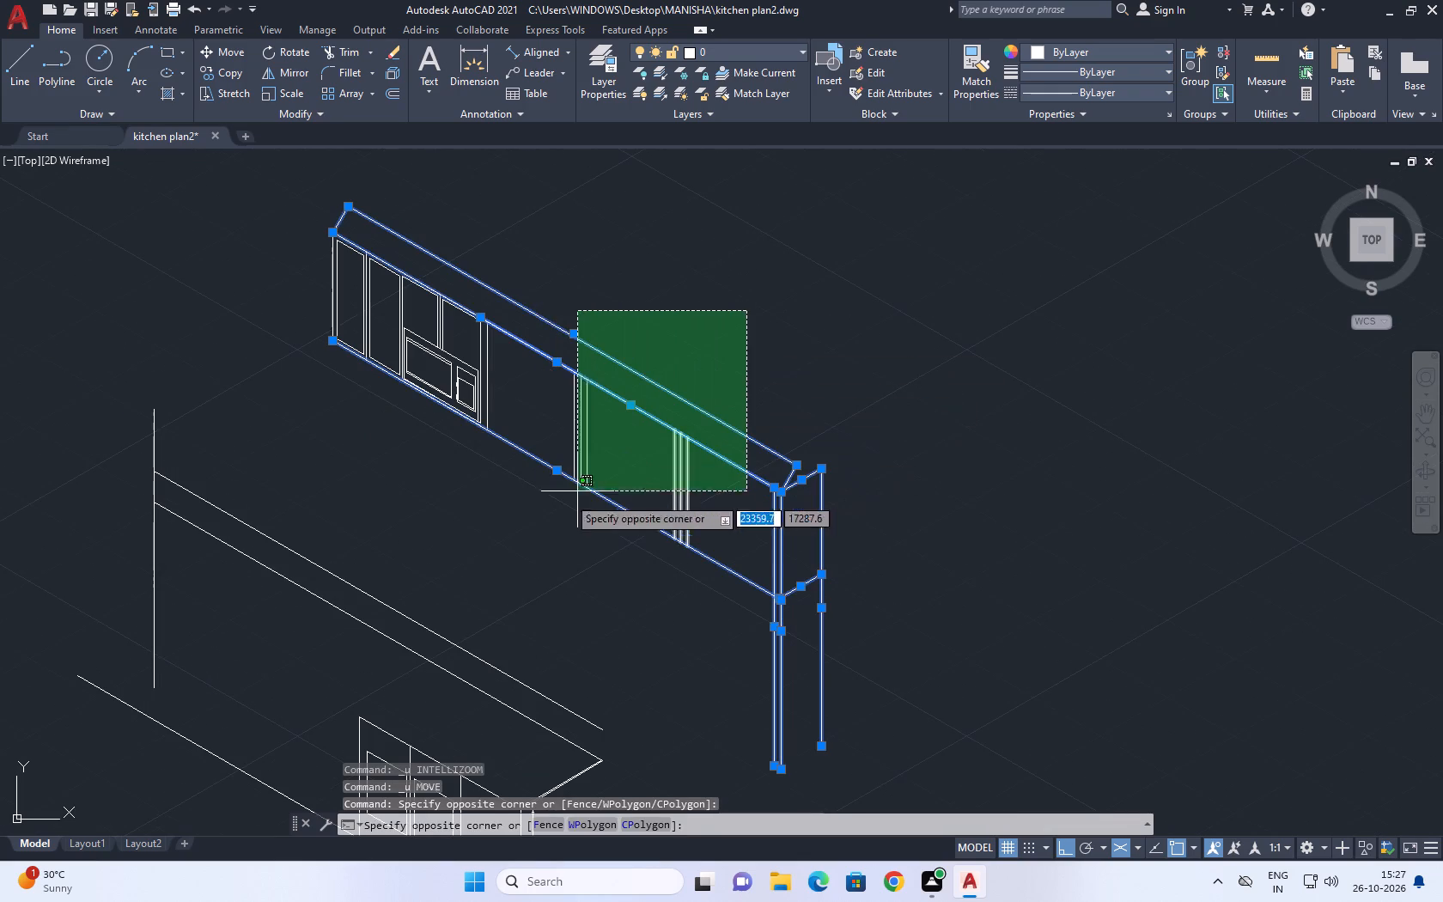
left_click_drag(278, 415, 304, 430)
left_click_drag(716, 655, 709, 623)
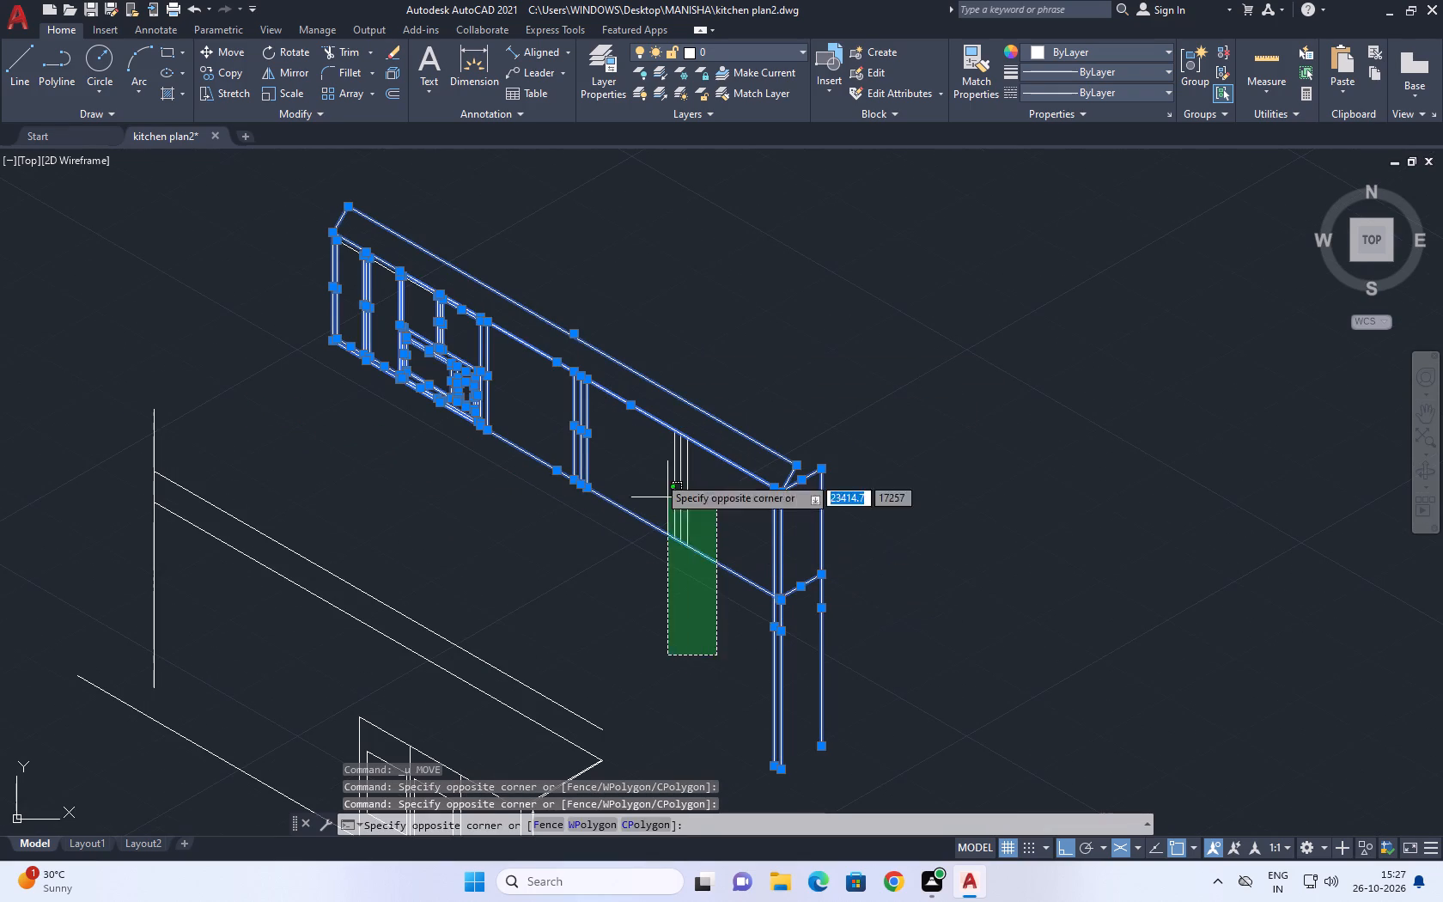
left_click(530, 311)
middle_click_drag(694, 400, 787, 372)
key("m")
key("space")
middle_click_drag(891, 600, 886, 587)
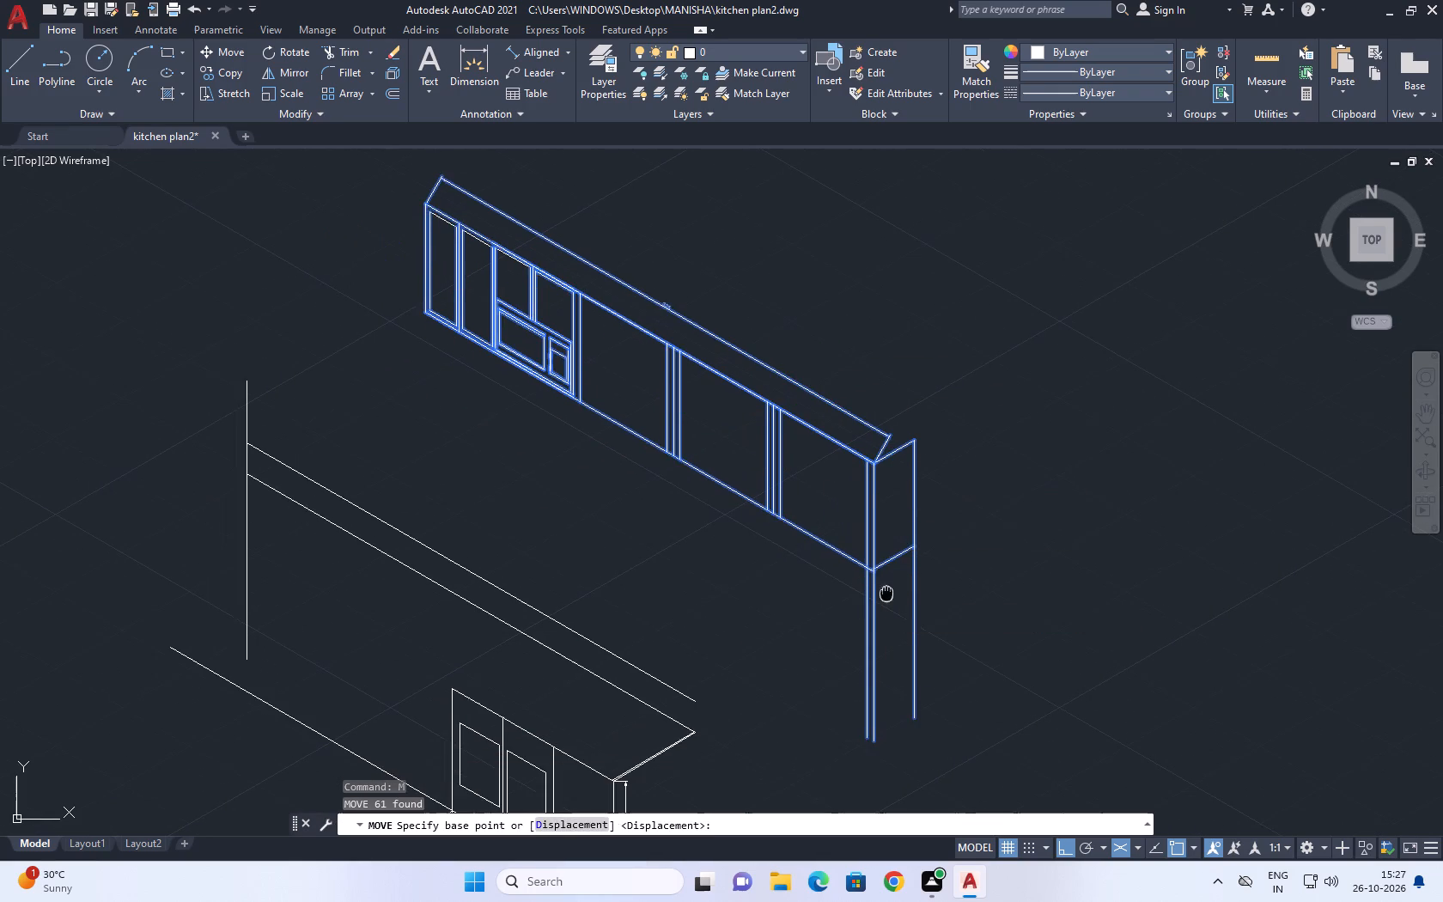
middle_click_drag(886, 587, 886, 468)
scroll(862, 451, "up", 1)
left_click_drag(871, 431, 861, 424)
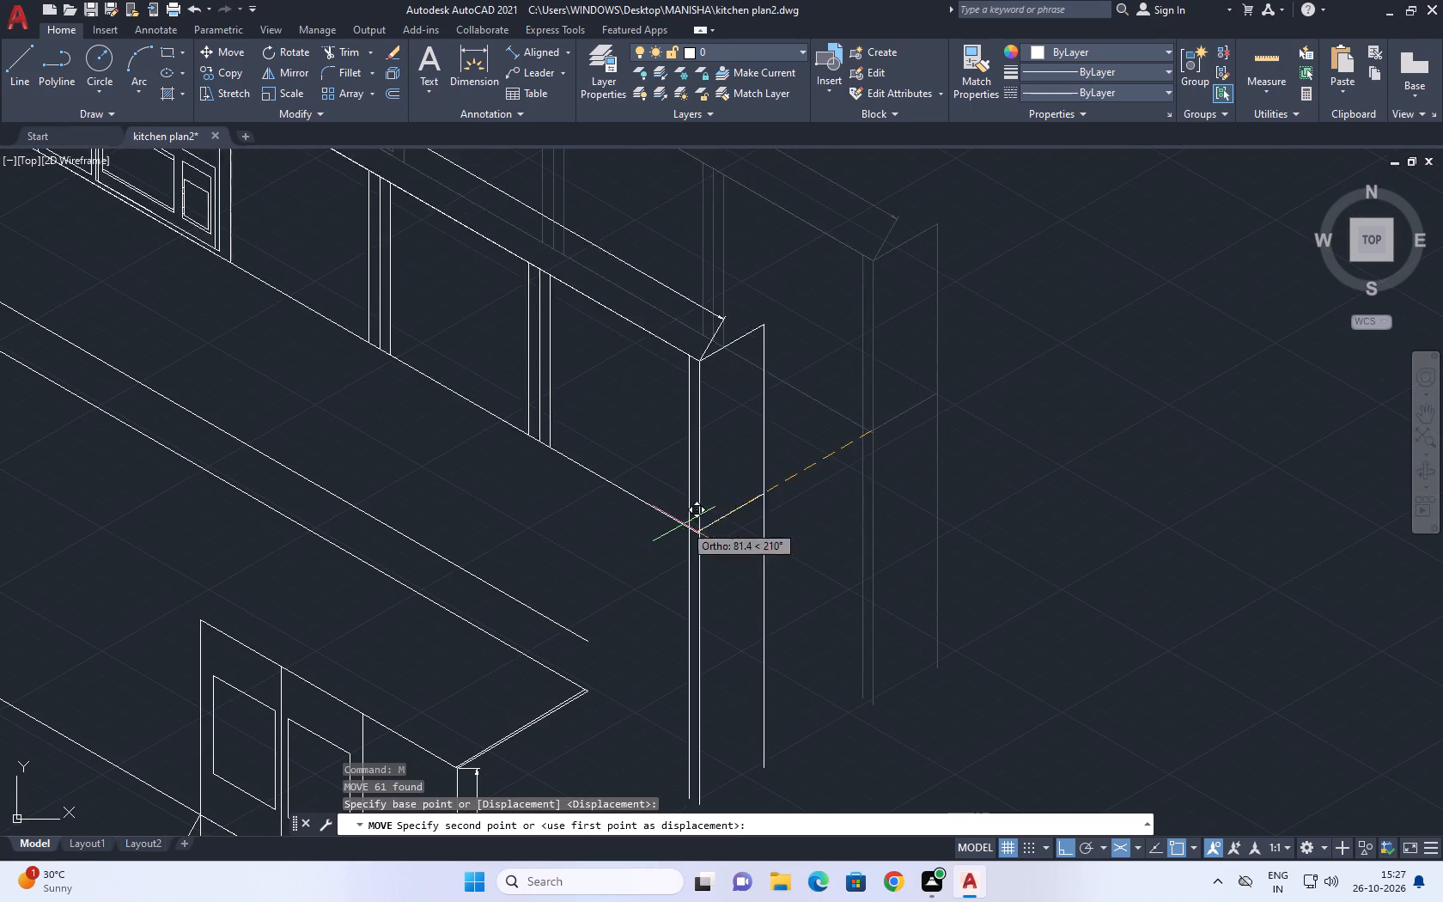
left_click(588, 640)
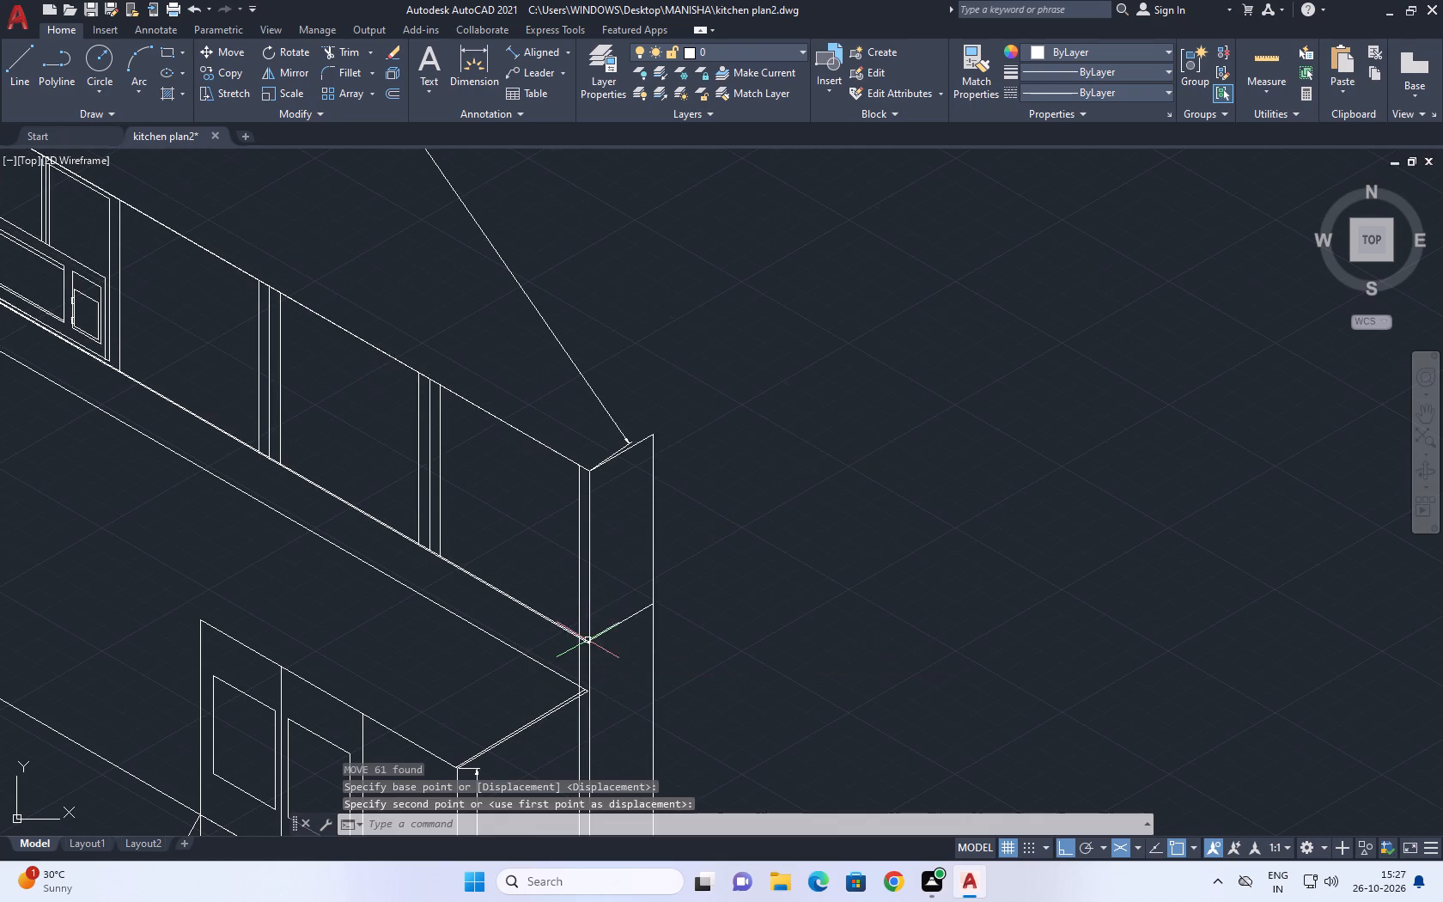
Examine how the moved upper cabinets' corner meets the wall lines, and check the run's top-edge dimension.
middle_click_drag(577, 628, 868, 417)
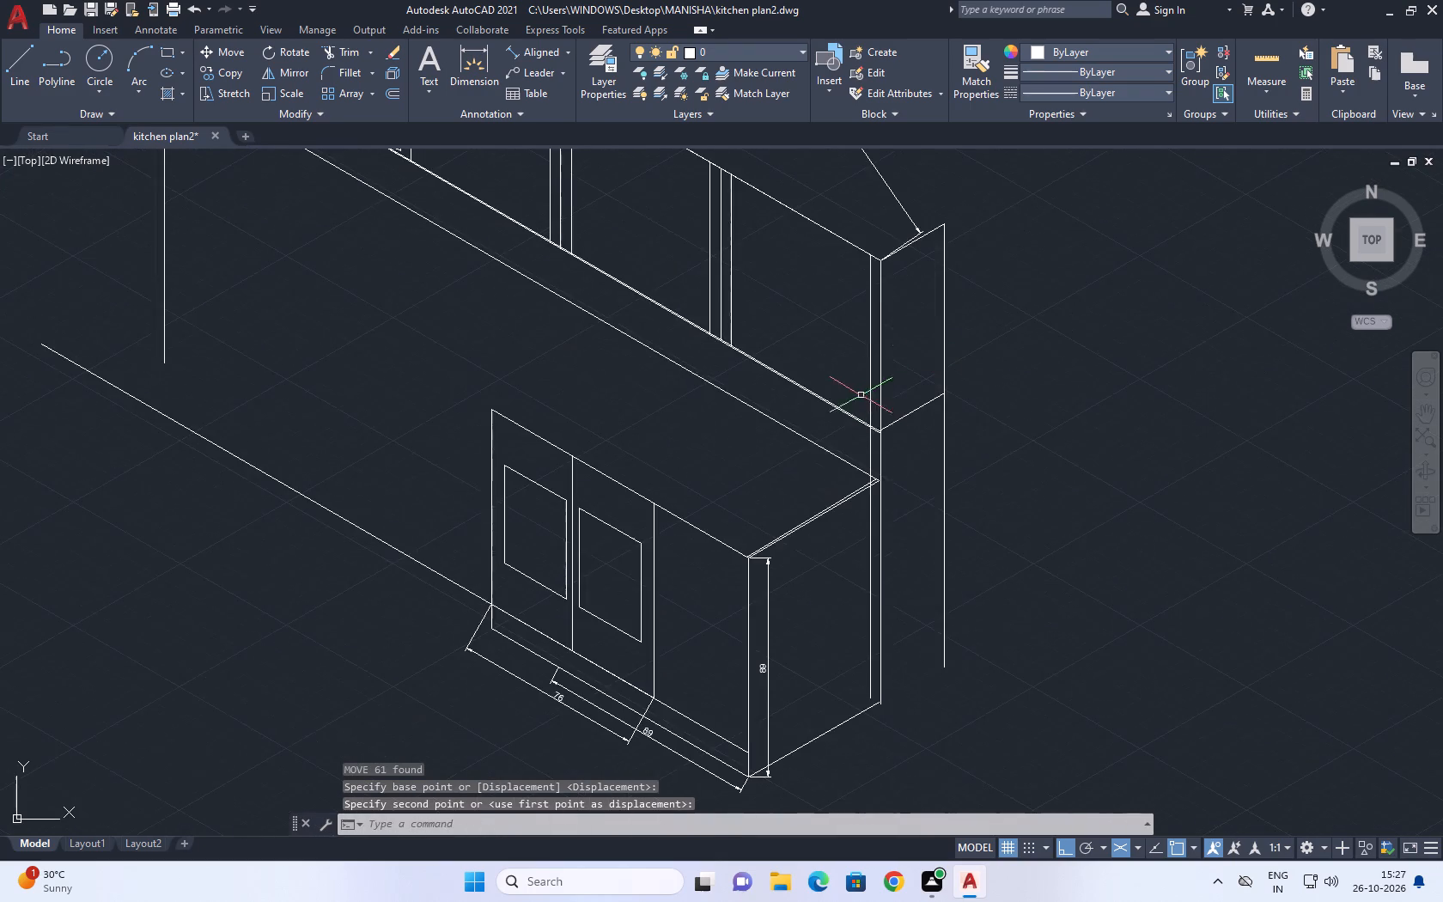
scroll(851, 393, "up", 1)
scroll(895, 478, "up", 3)
scroll(881, 303, "up", 2)
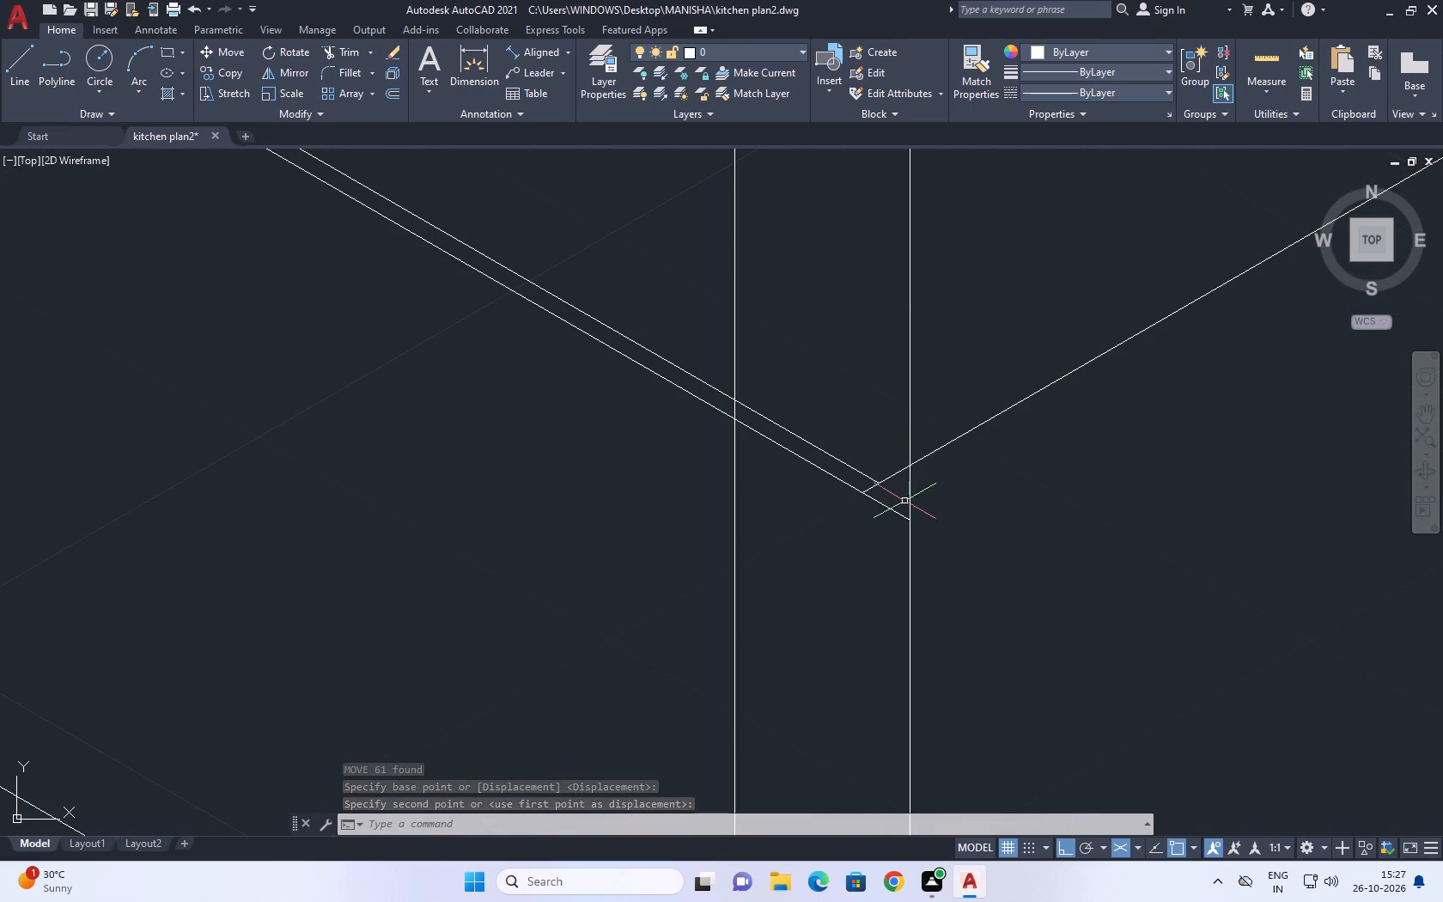
left_click(903, 507)
left_click(887, 523)
scroll(906, 480, "down", 4)
middle_click_drag(957, 524, 953, 438)
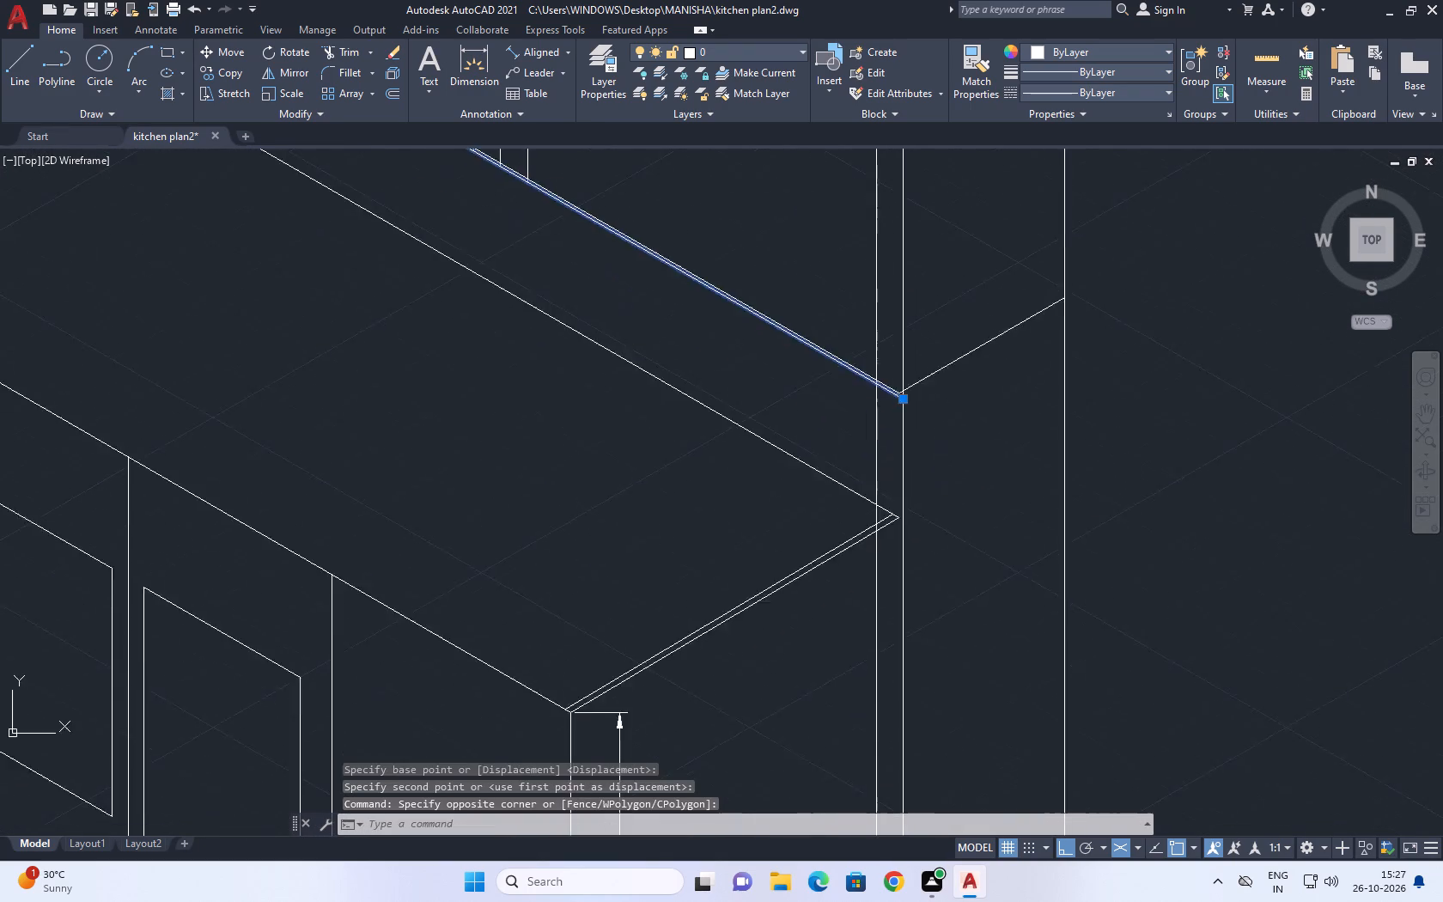
scroll(959, 422, "down", 4)
key("Escape")
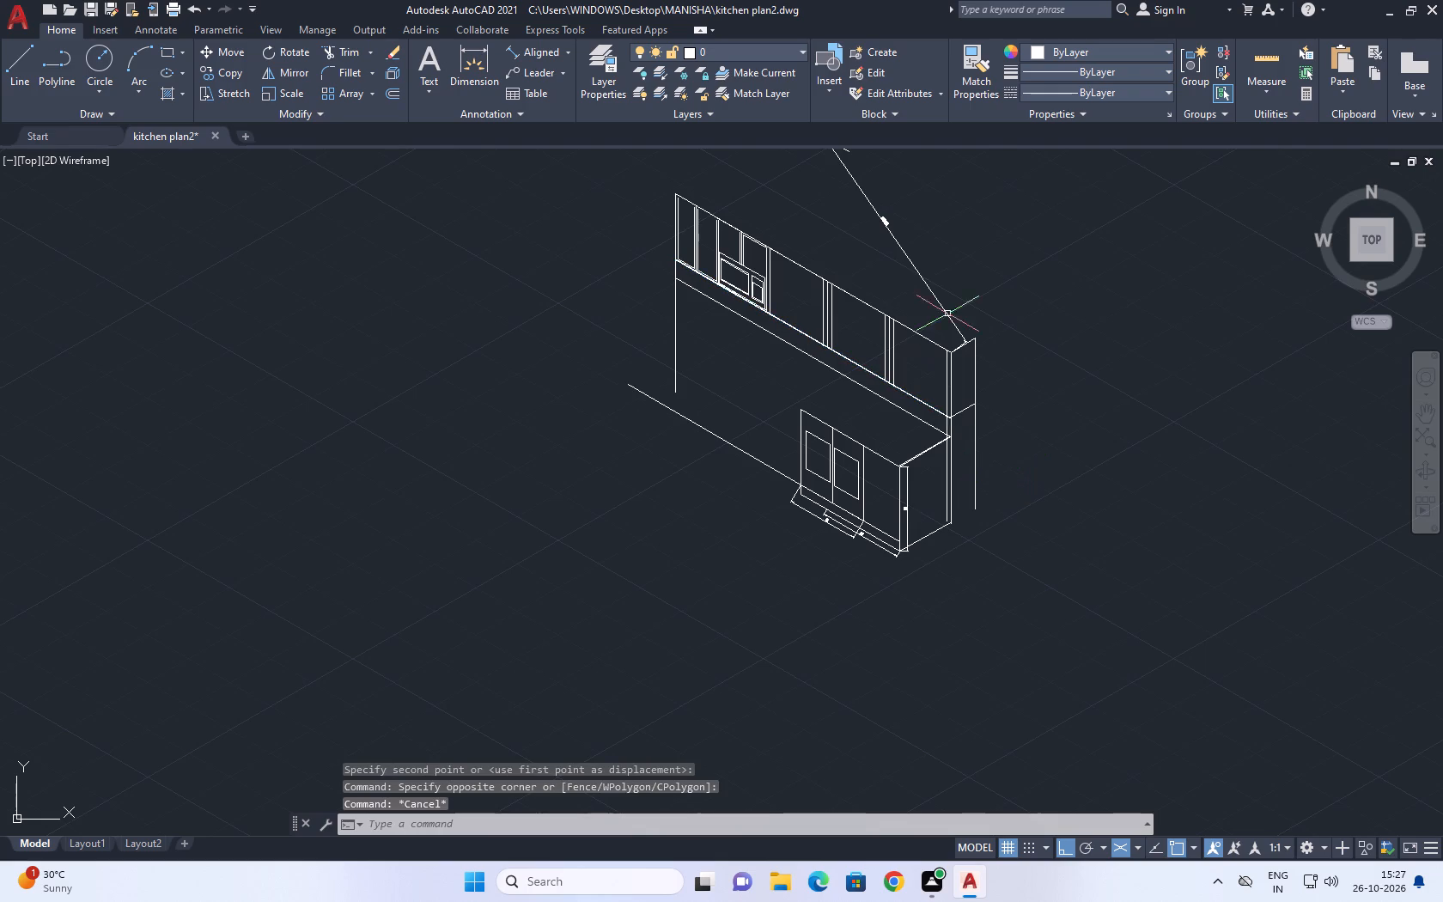
middle_click_drag(950, 323, 932, 534)
left_click(898, 412)
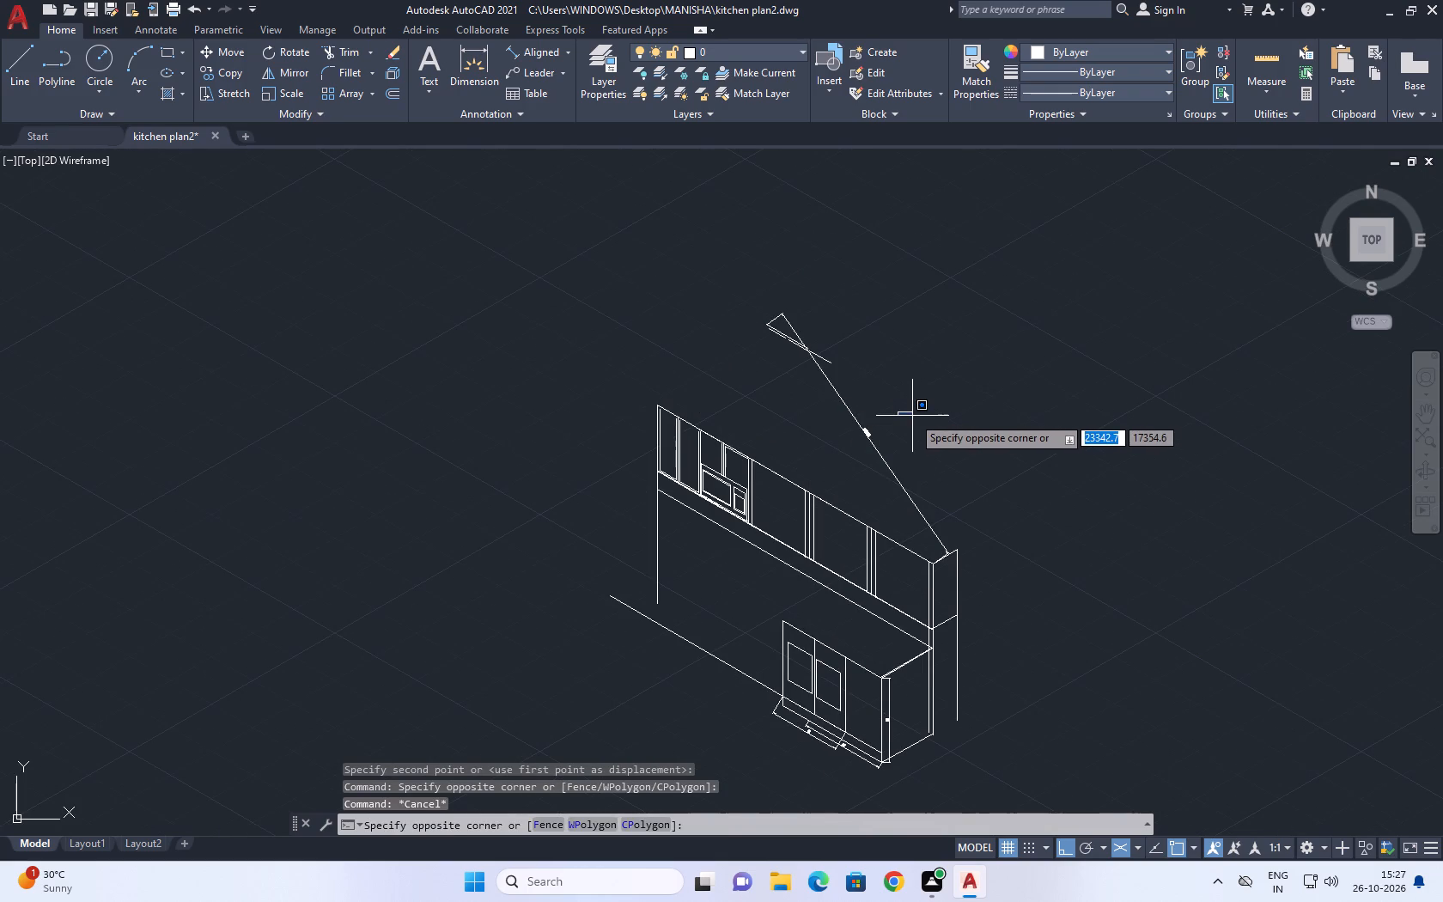
key("Escape")
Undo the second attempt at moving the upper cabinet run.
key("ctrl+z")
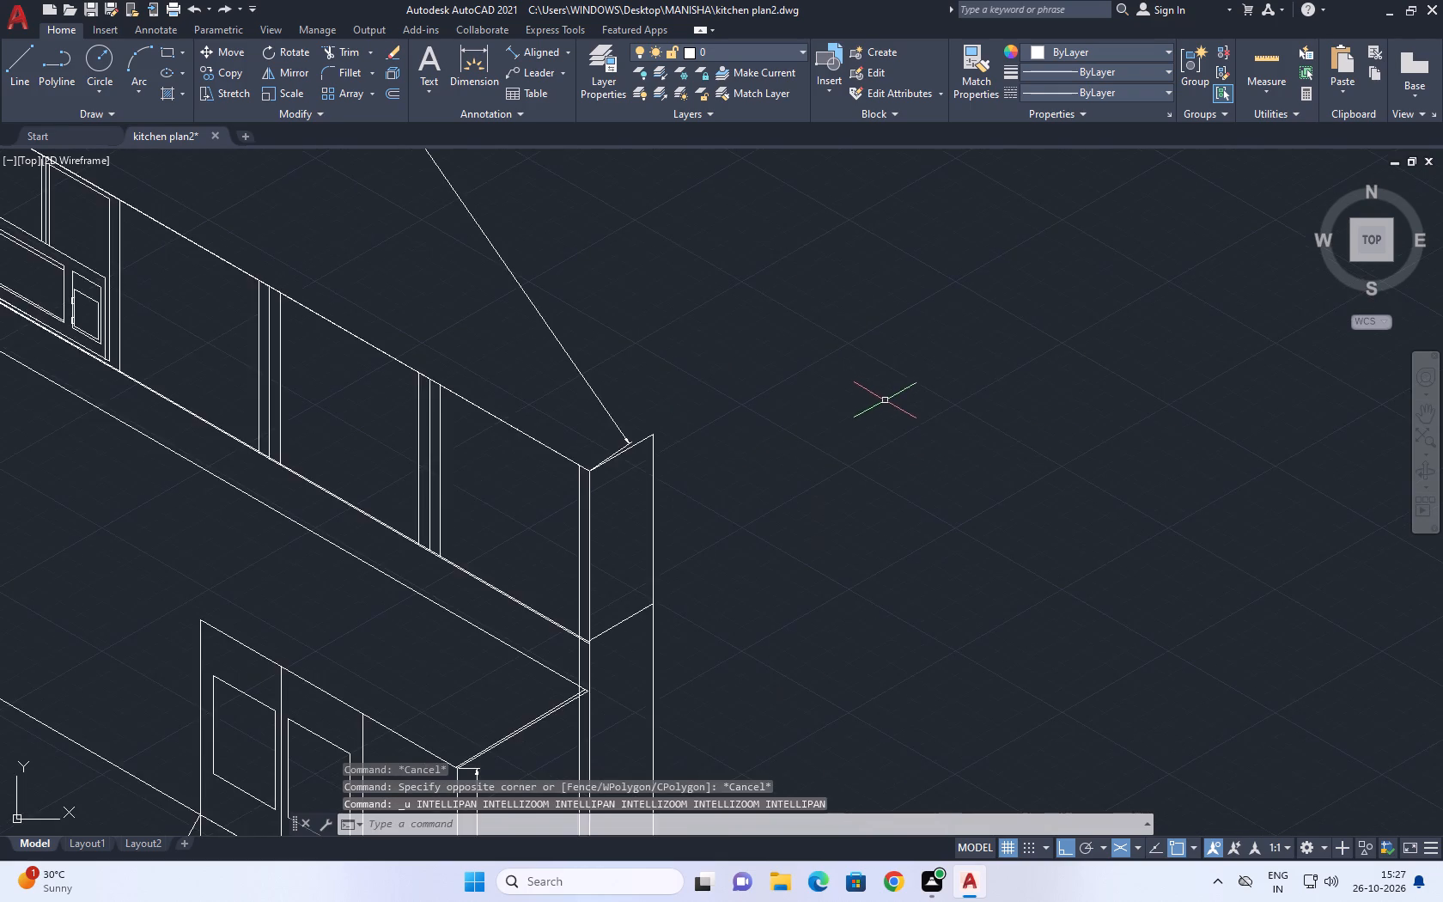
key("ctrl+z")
Move the entire upper cabinet run with its dimension, Ortho off, from its far top corner onto the top end of the vertical wall line.
left_click(992, 711)
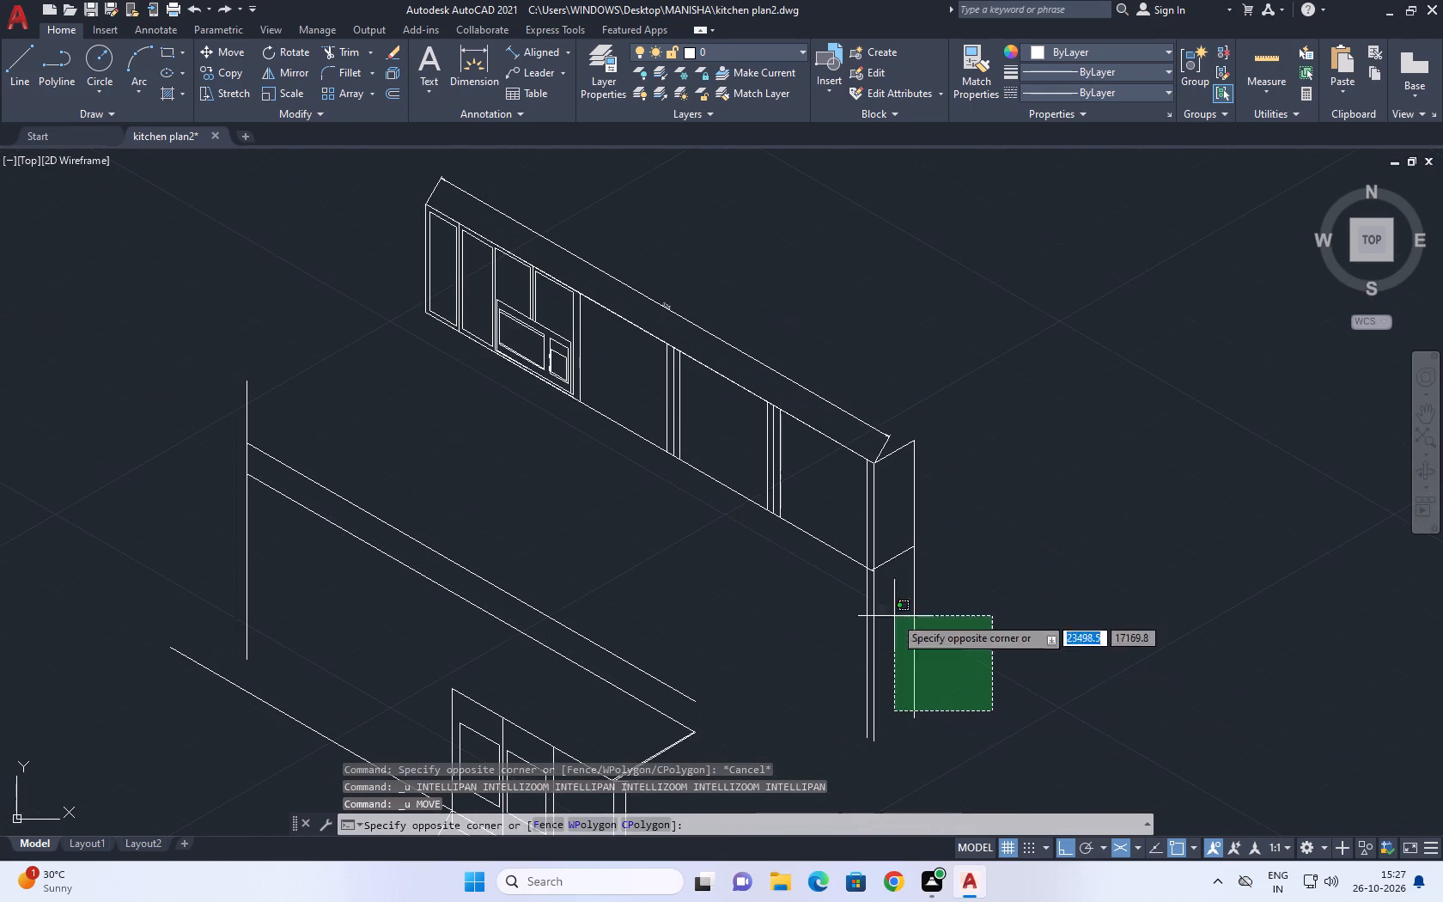
left_click(828, 356)
left_click(808, 271)
left_click(642, 479)
middle_click_drag(705, 373, 728, 385)
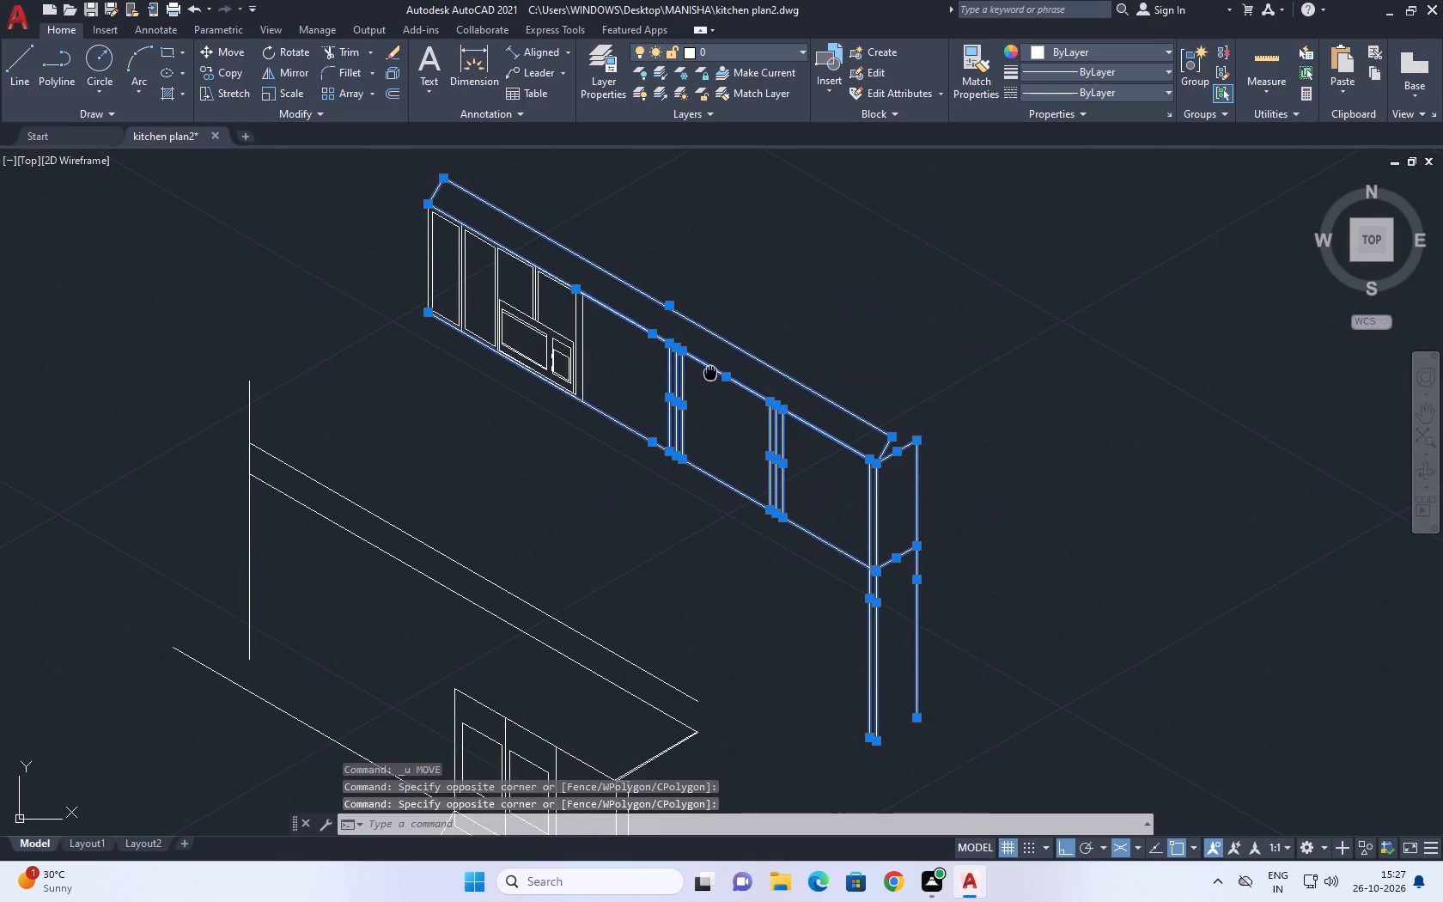
middle_click_drag(728, 385, 829, 437)
left_click_drag(804, 249, 755, 289)
left_click(528, 473)
middle_click_drag(742, 498, 667, 318)
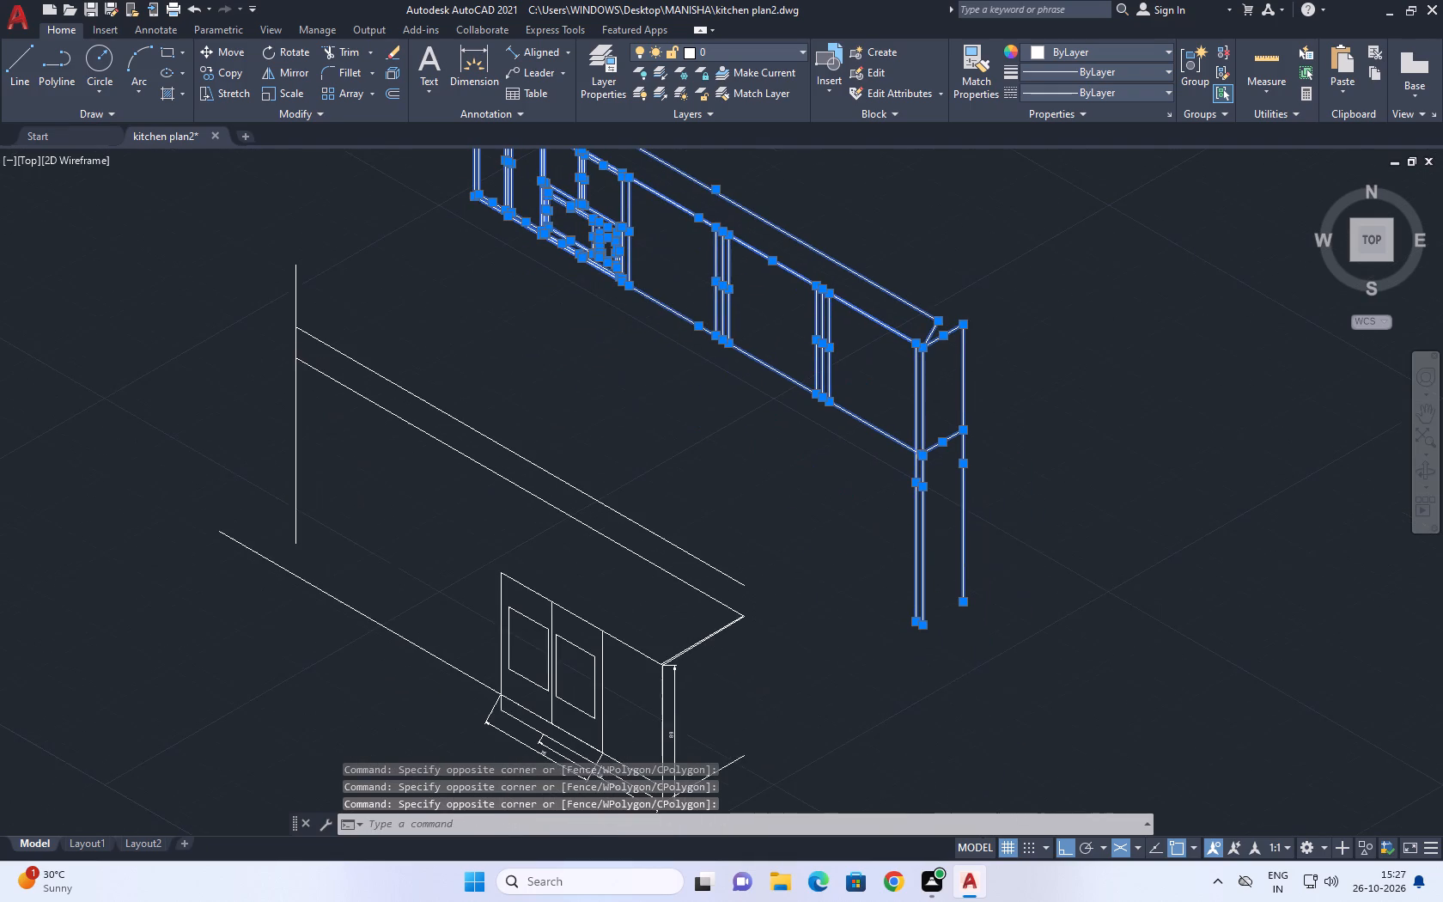
left_click_drag(1100, 795, 1069, 738)
left_click(926, 387)
middle_click_drag(901, 353, 927, 433)
left_click_drag(948, 375, 927, 369)
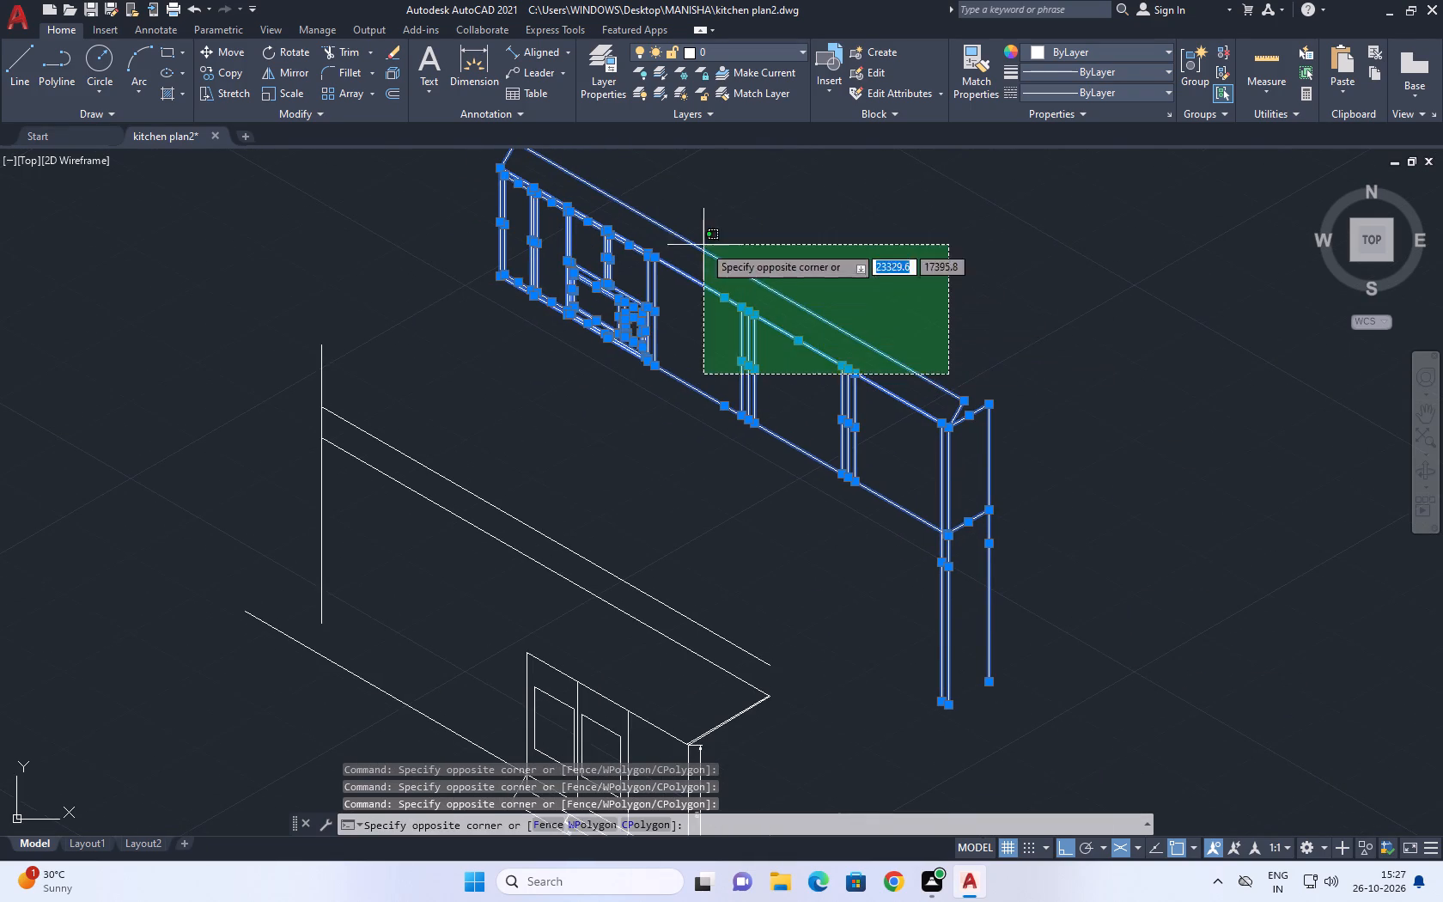
left_click(529, 166)
middle_click_drag(624, 292, 722, 398)
type("m")
key("space")
middle_click_drag(730, 442, 717, 277)
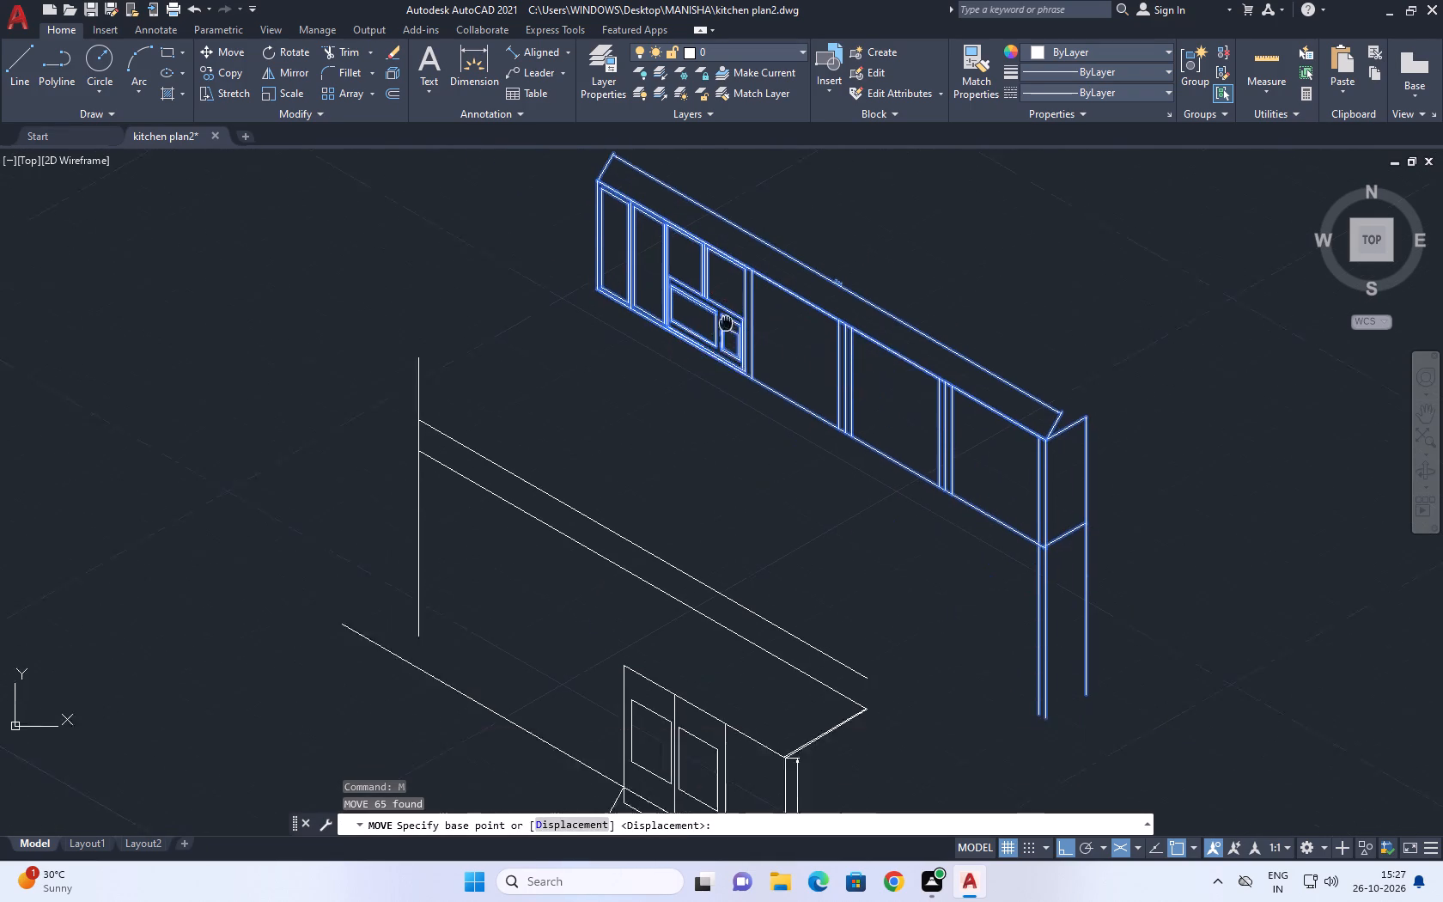
middle_click_drag(717, 277, 708, 204)
middle_click_drag(824, 508, 949, 646)
middle_click_drag(732, 205, 749, 430)
scroll(706, 381, "up", 3)
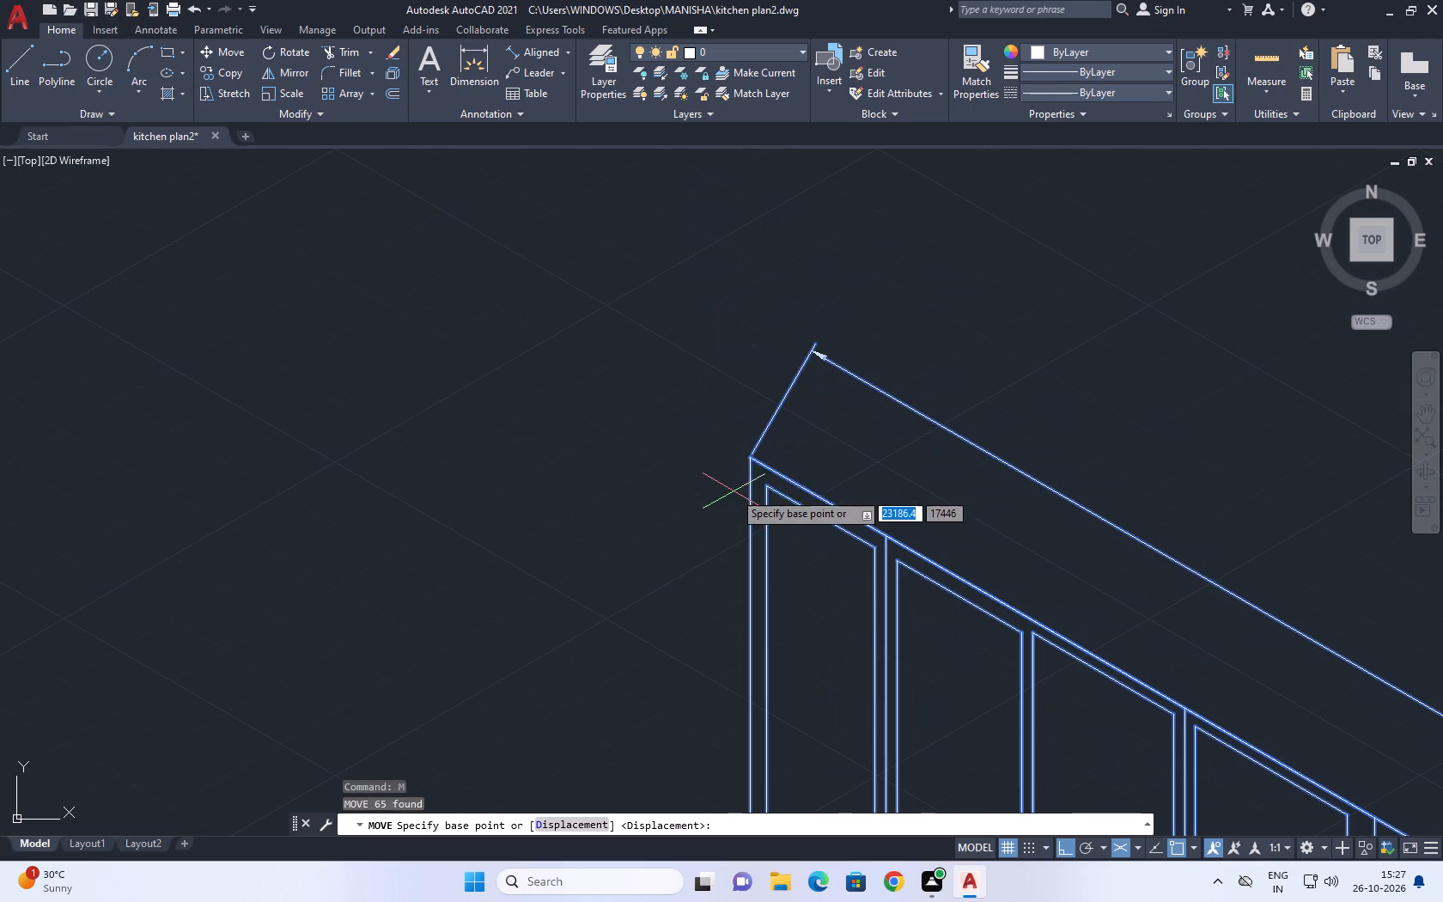
left_click(749, 460)
scroll(764, 430, "down", 3)
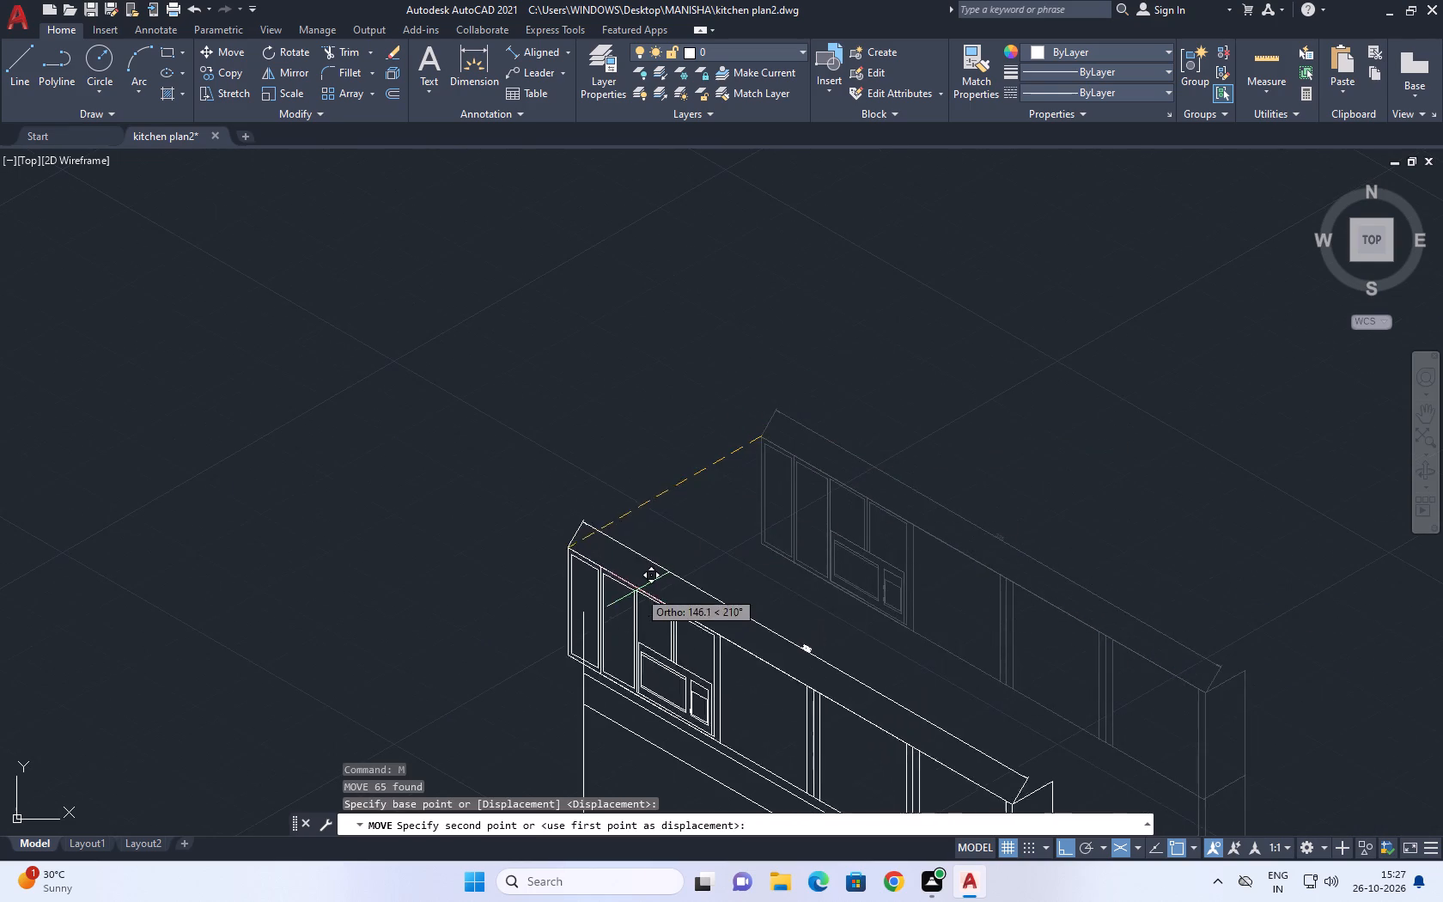
scroll(638, 592, "up", 3)
middle_click_drag(518, 611, 1092, 260)
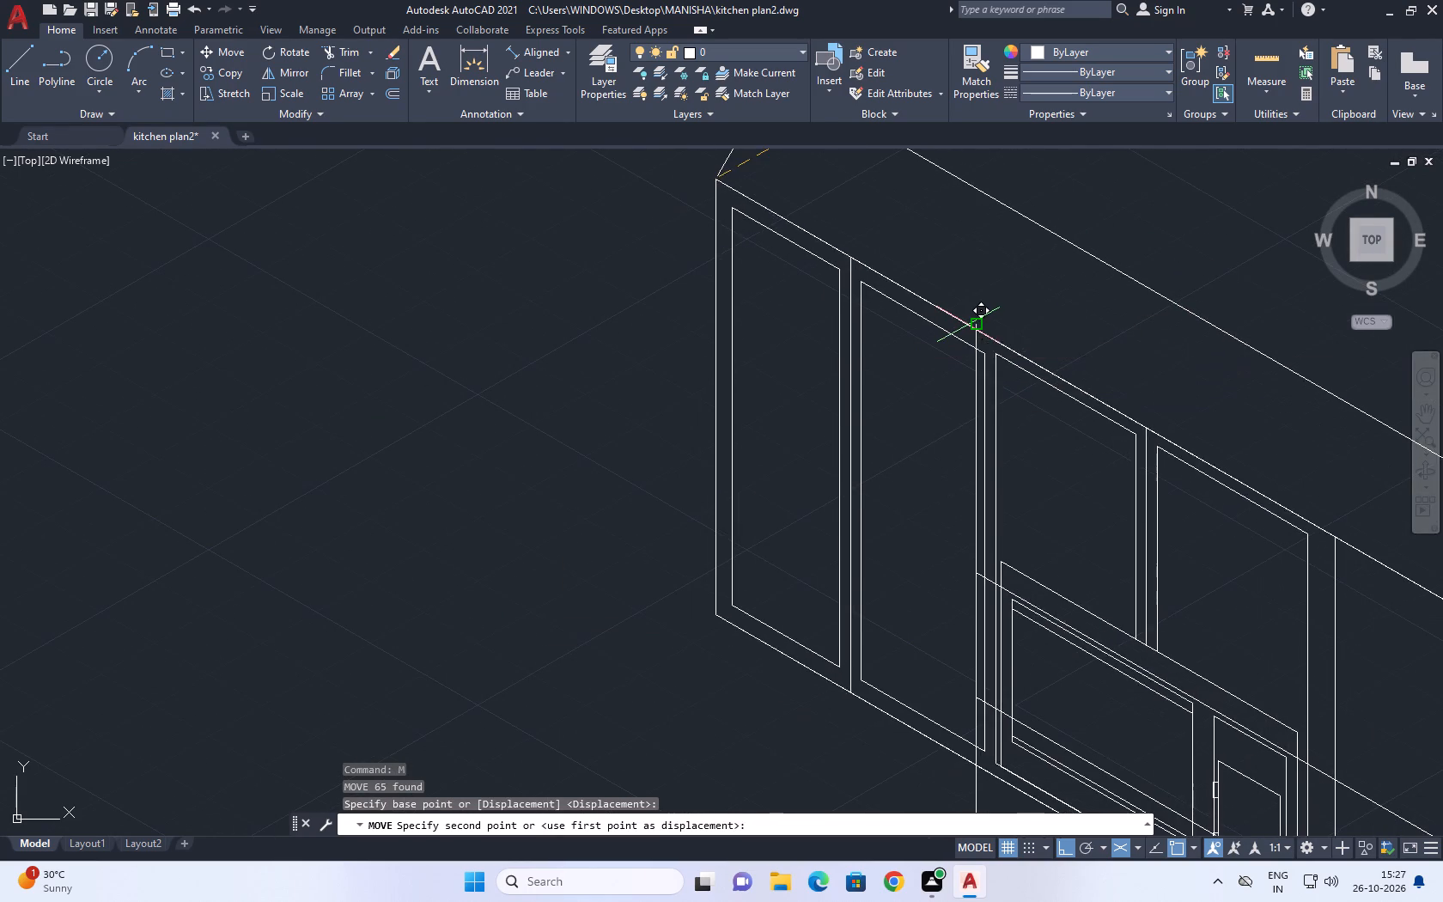
key("F8")
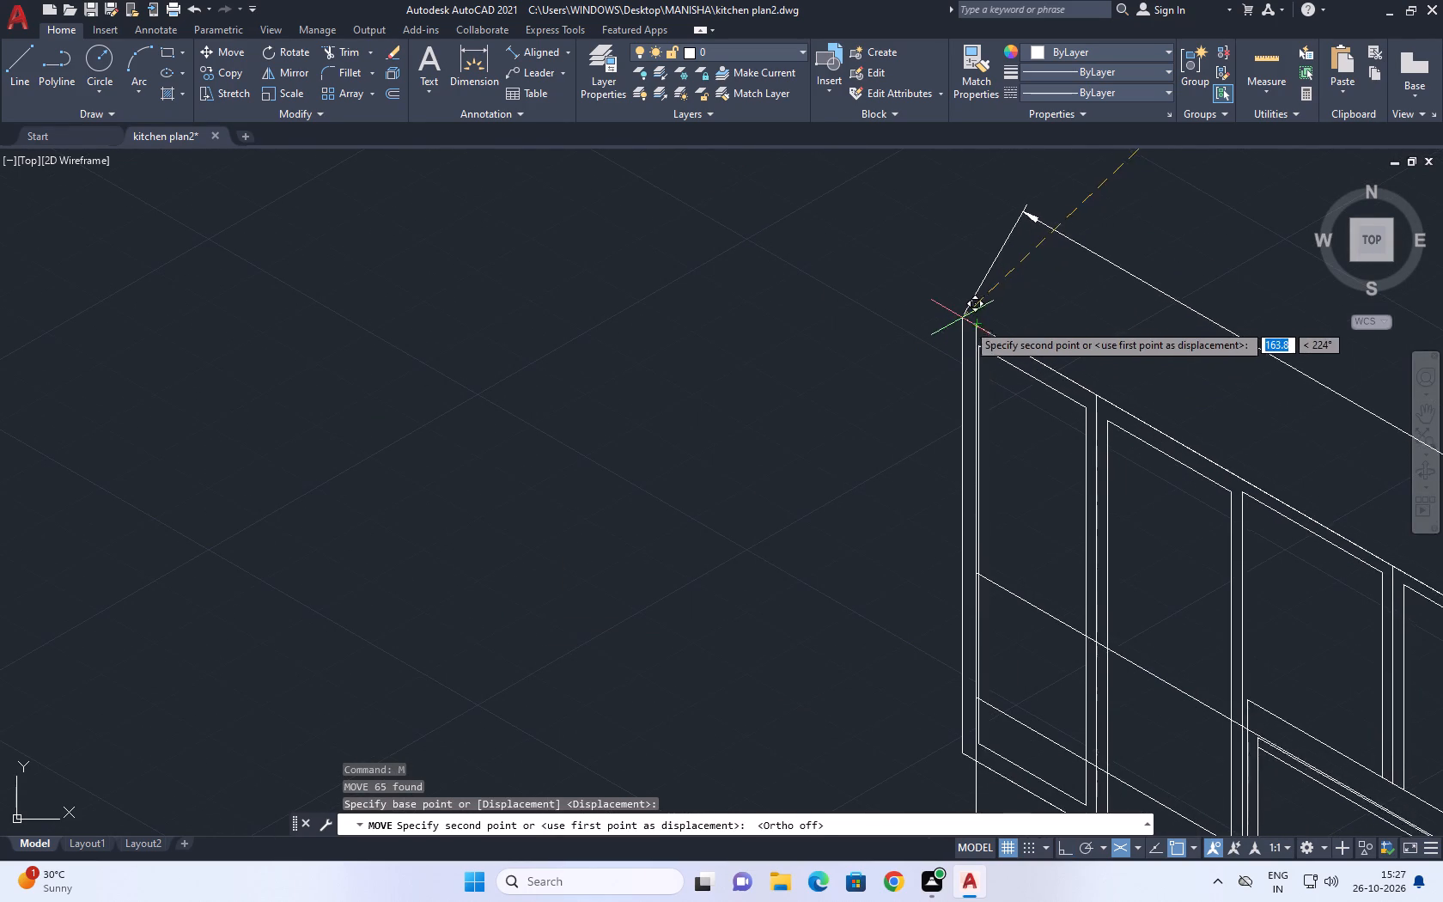
left_click(978, 326)
Delete the two long slanted wall lines that cross the upper cabinet fronts above their bottom edge.
scroll(840, 216, "down", 3)
middle_click_drag(1089, 400, 944, 271)
scroll(994, 404, "up", 1)
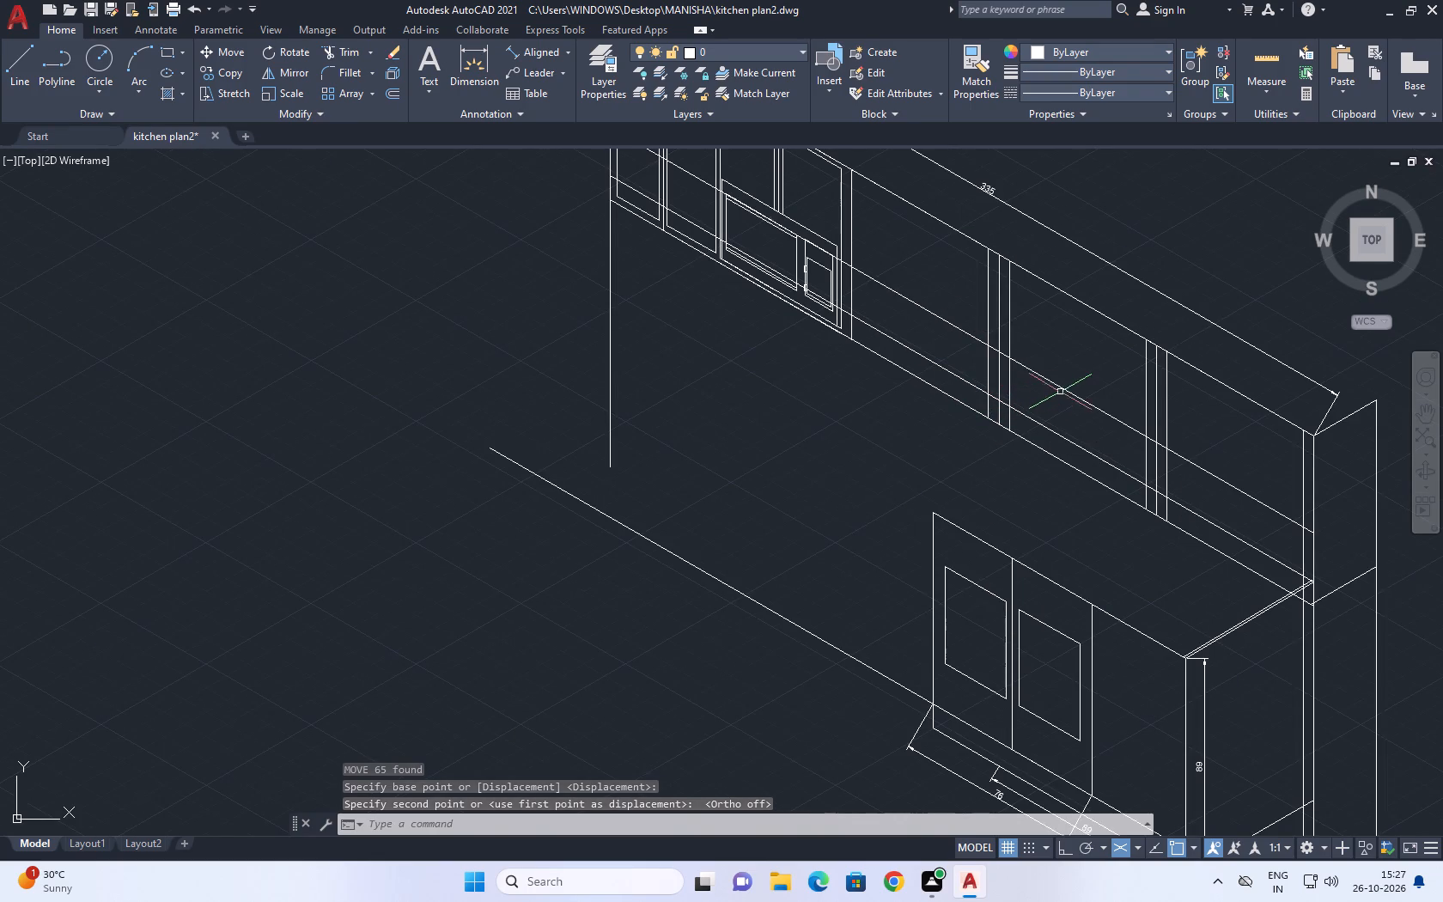
left_click(1064, 387)
key("Delete")
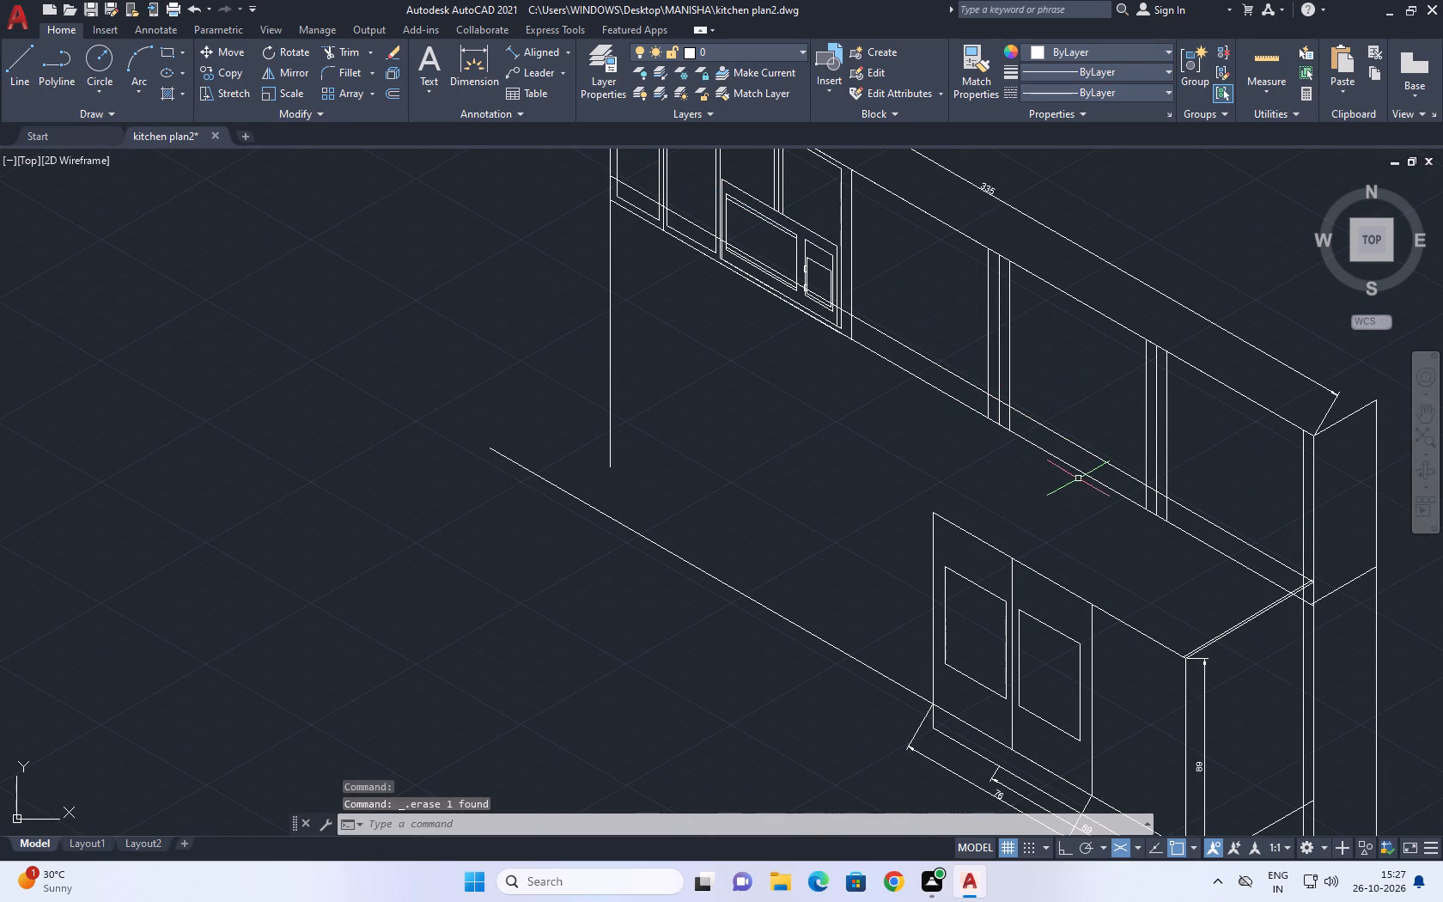
left_click(1104, 458)
key("Delete")
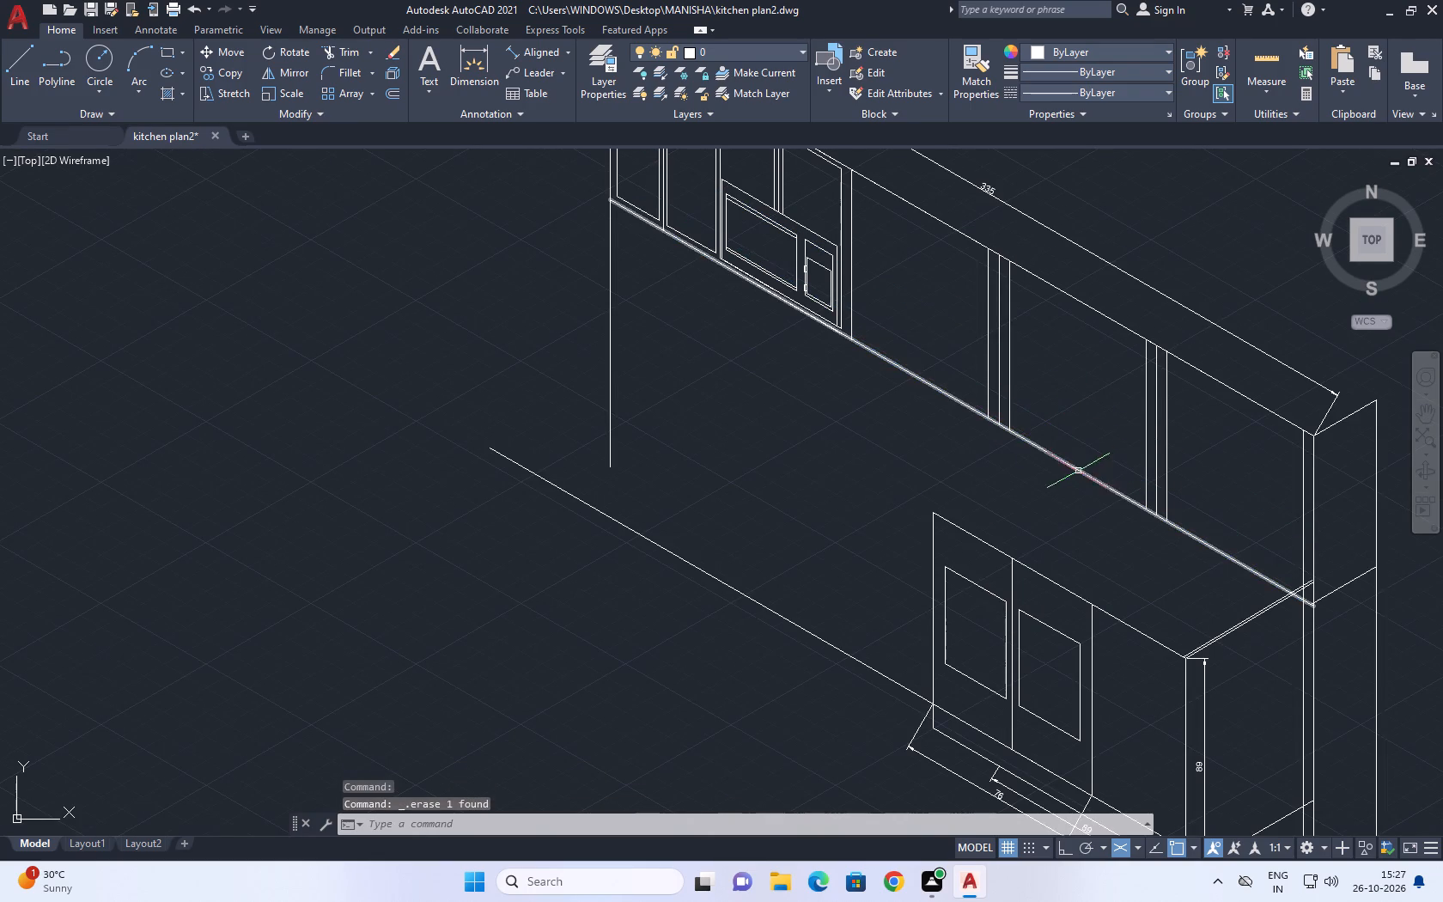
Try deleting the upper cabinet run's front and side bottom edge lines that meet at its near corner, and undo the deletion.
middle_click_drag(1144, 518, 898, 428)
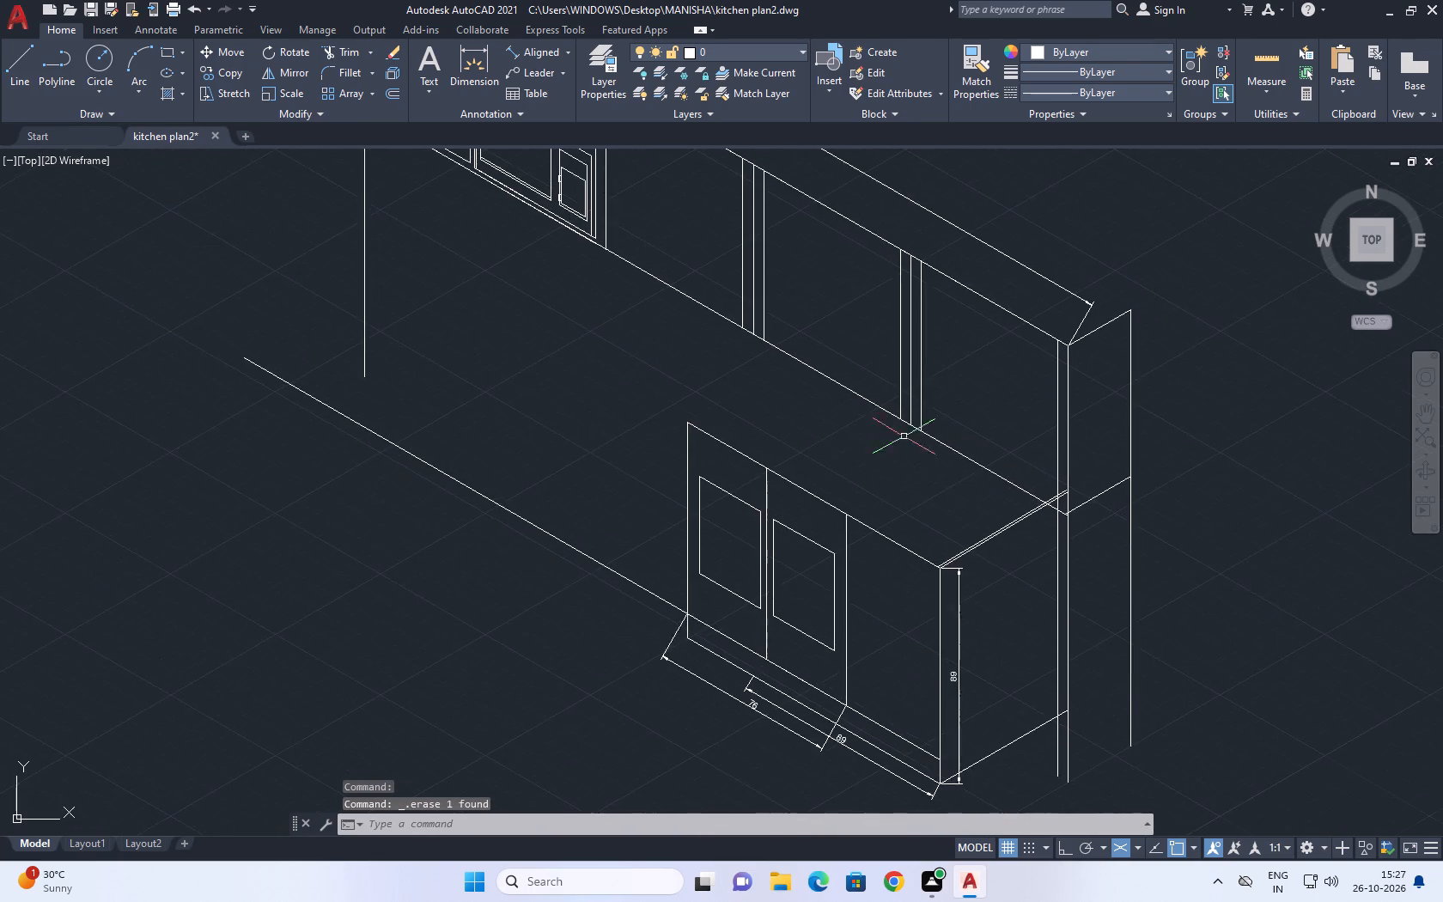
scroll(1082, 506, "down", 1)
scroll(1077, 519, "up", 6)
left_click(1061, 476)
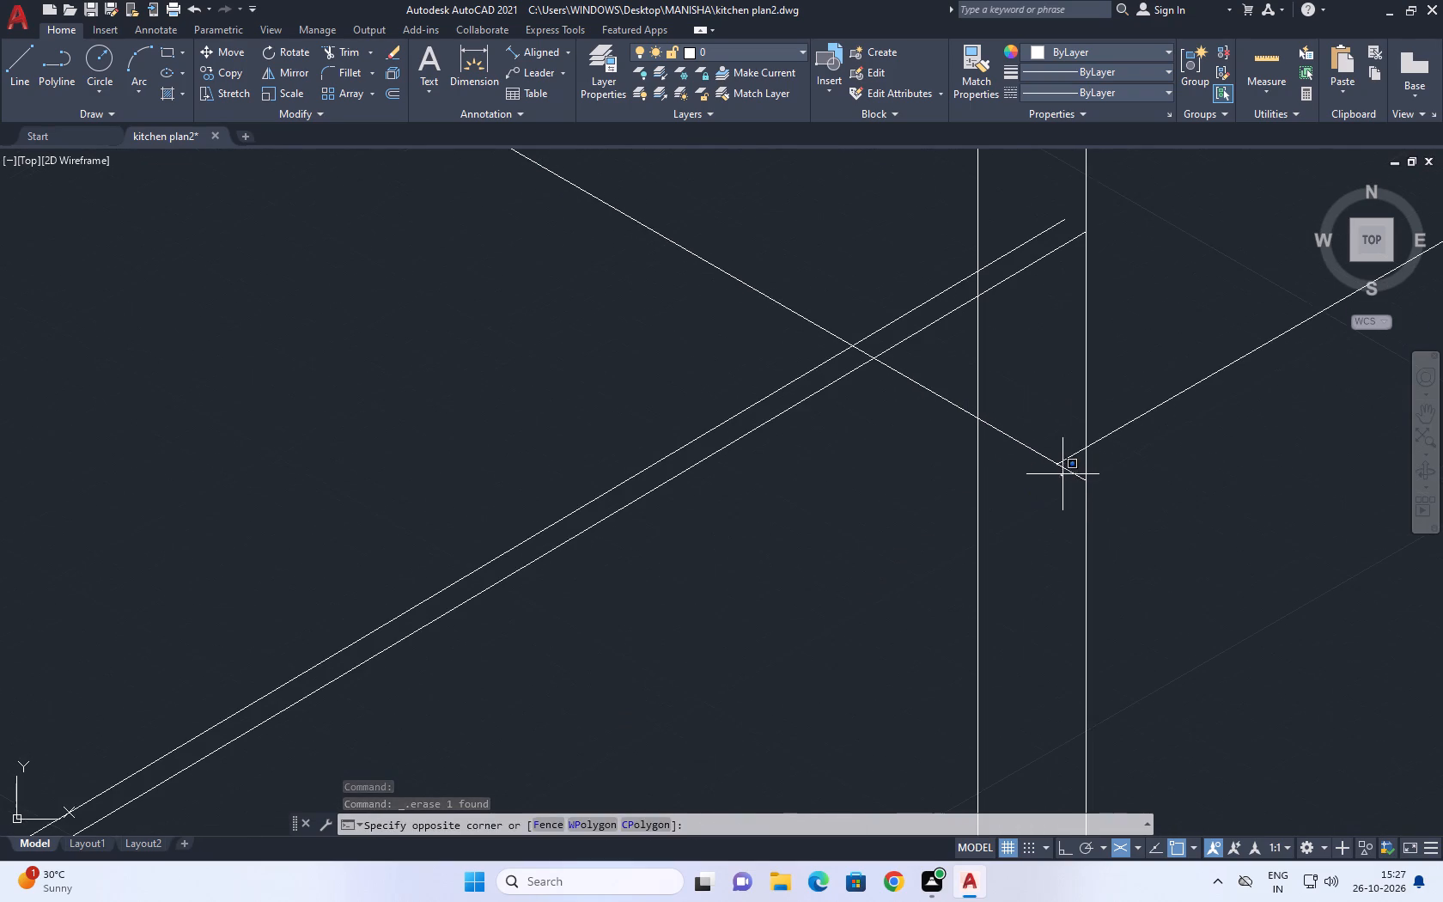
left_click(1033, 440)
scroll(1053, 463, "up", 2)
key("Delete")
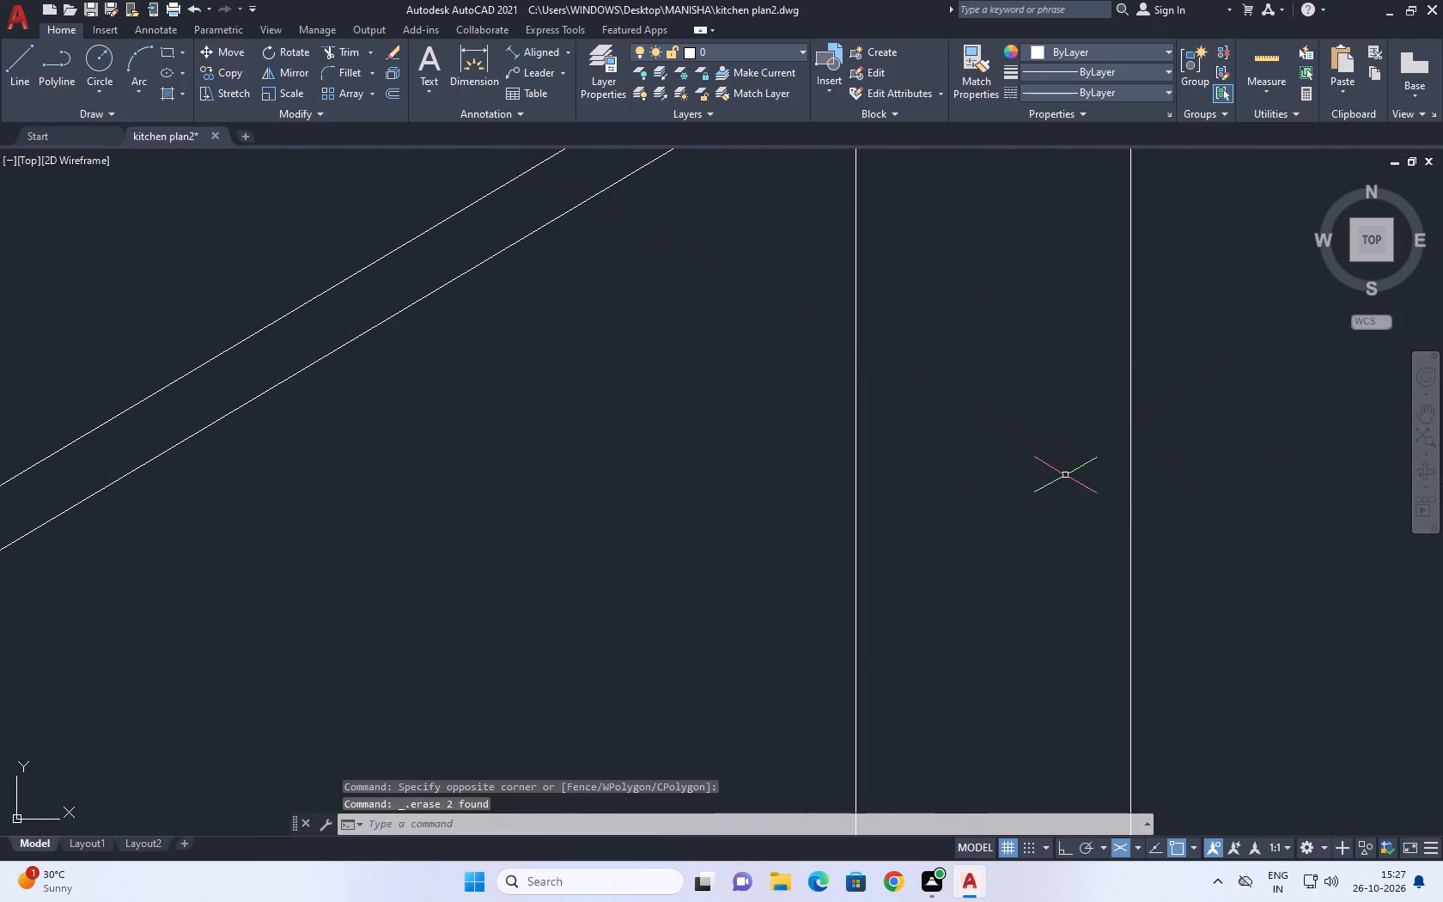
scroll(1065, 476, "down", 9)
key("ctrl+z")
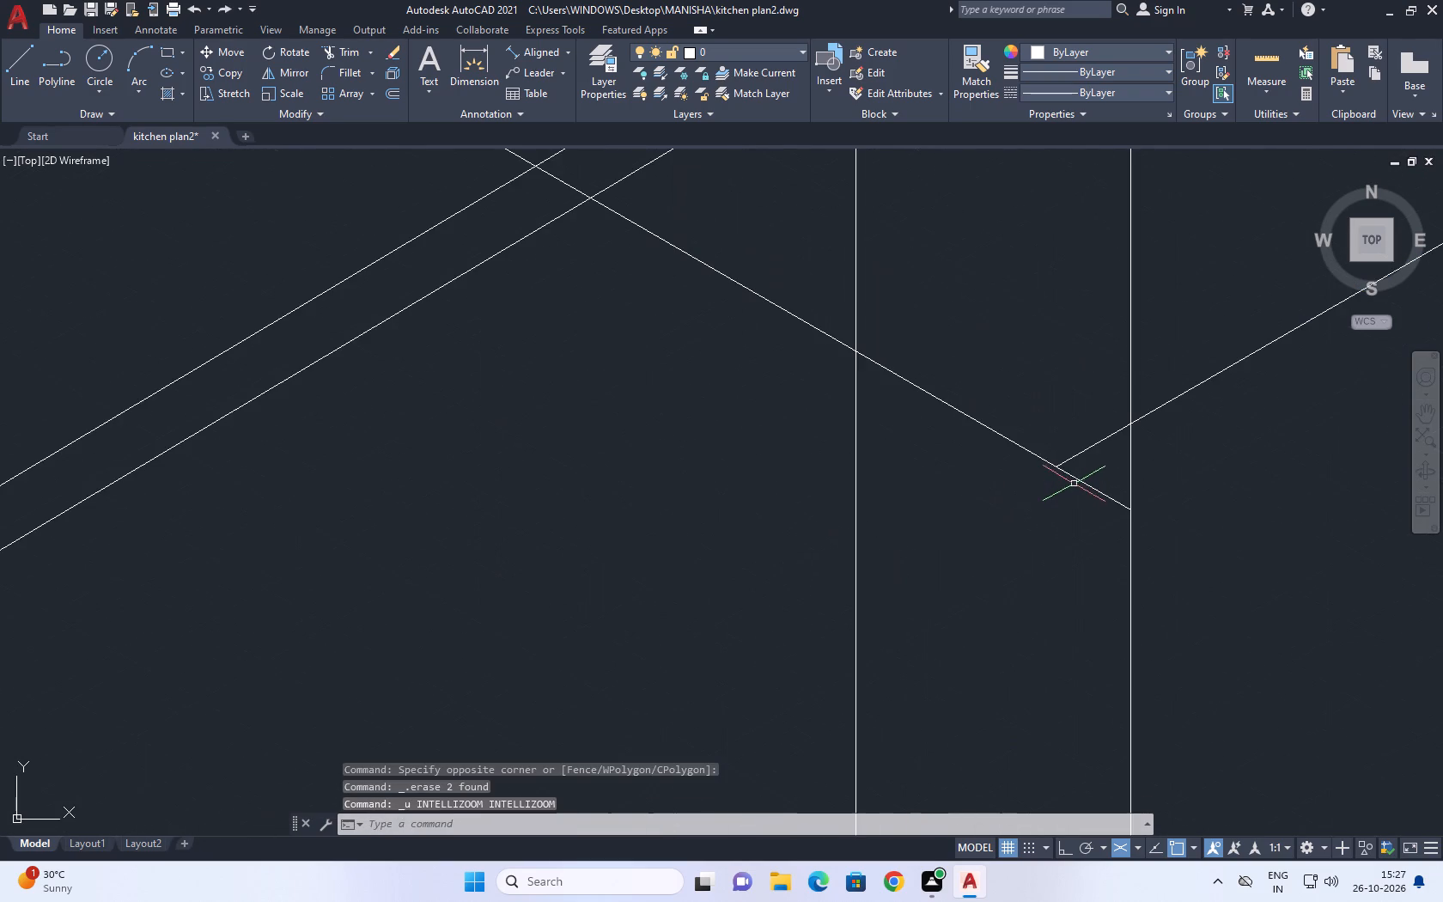
Shorten the upper cabinets' front bottom edge at the near corner so it ends at the side bottom edge's endpoint.
scroll(1071, 493, "down", 5, "ctrl")
scroll(1070, 497, "up", 1)
scroll(1087, 505, "down", 4)
middle_click_drag(1089, 496, 1013, 509)
middle_click(854, 445)
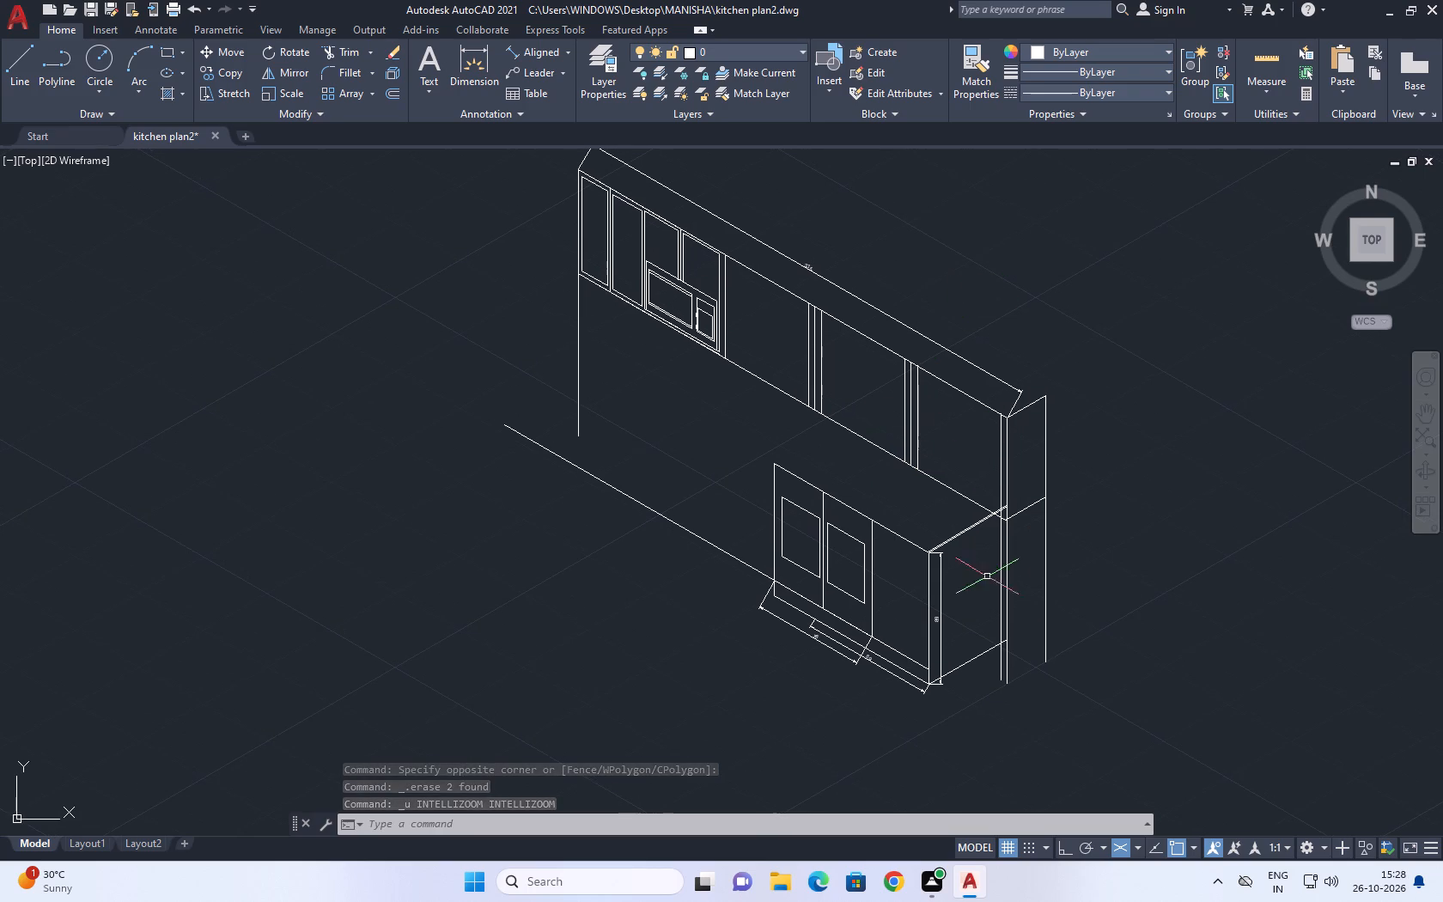
scroll(1001, 546, "up", 2)
middle_click_drag(1006, 461, 966, 491)
scroll(958, 507, "up", 2)
middle_click_drag(971, 539, 944, 541)
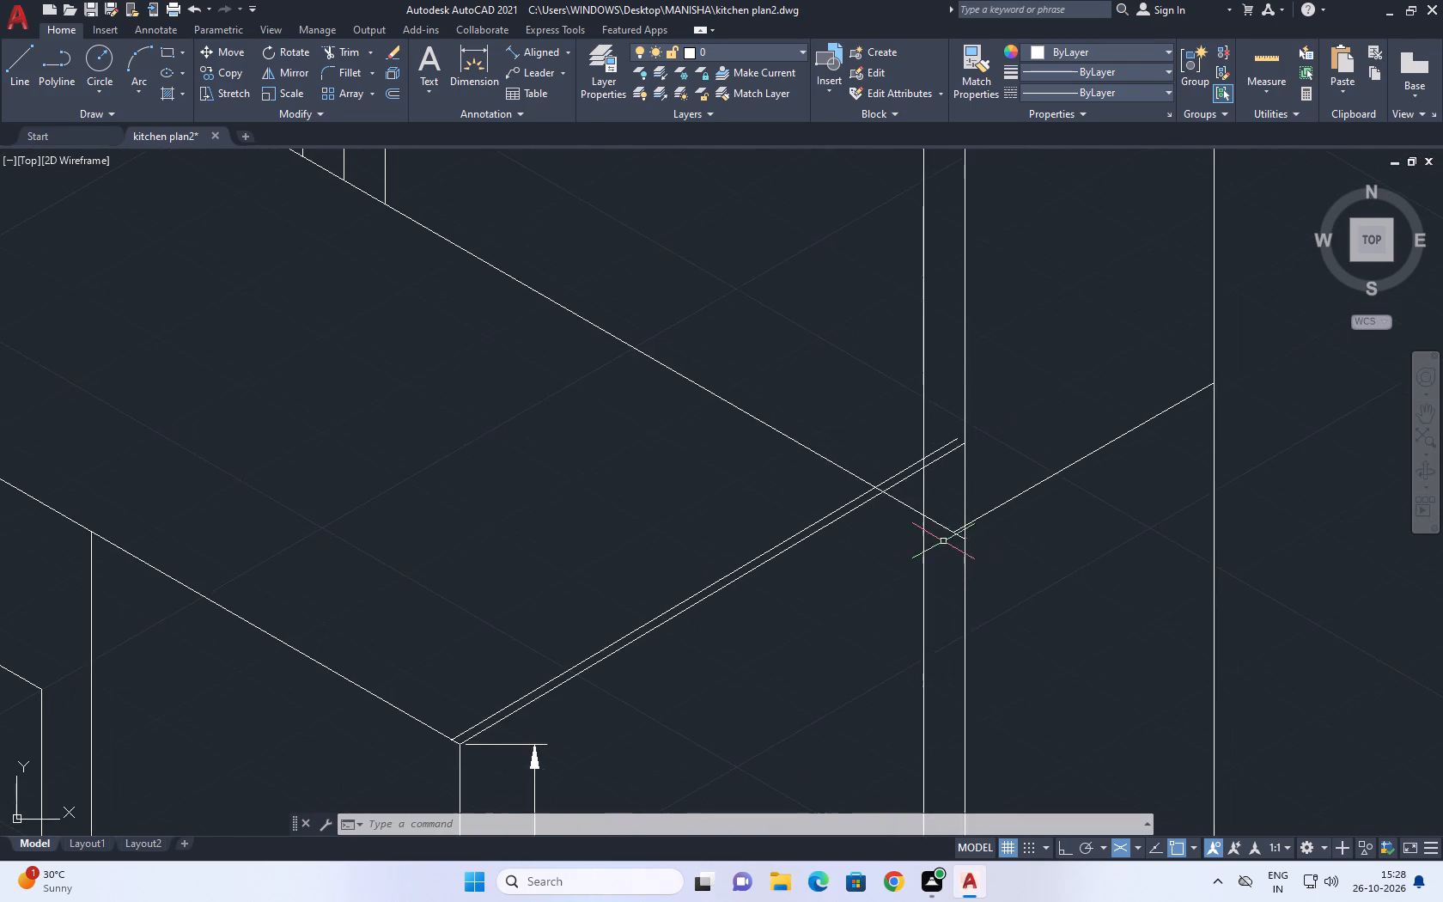
scroll(943, 541, "up", 3)
left_click(971, 517)
left_click(956, 533)
left_click_drag(936, 494, 927, 489)
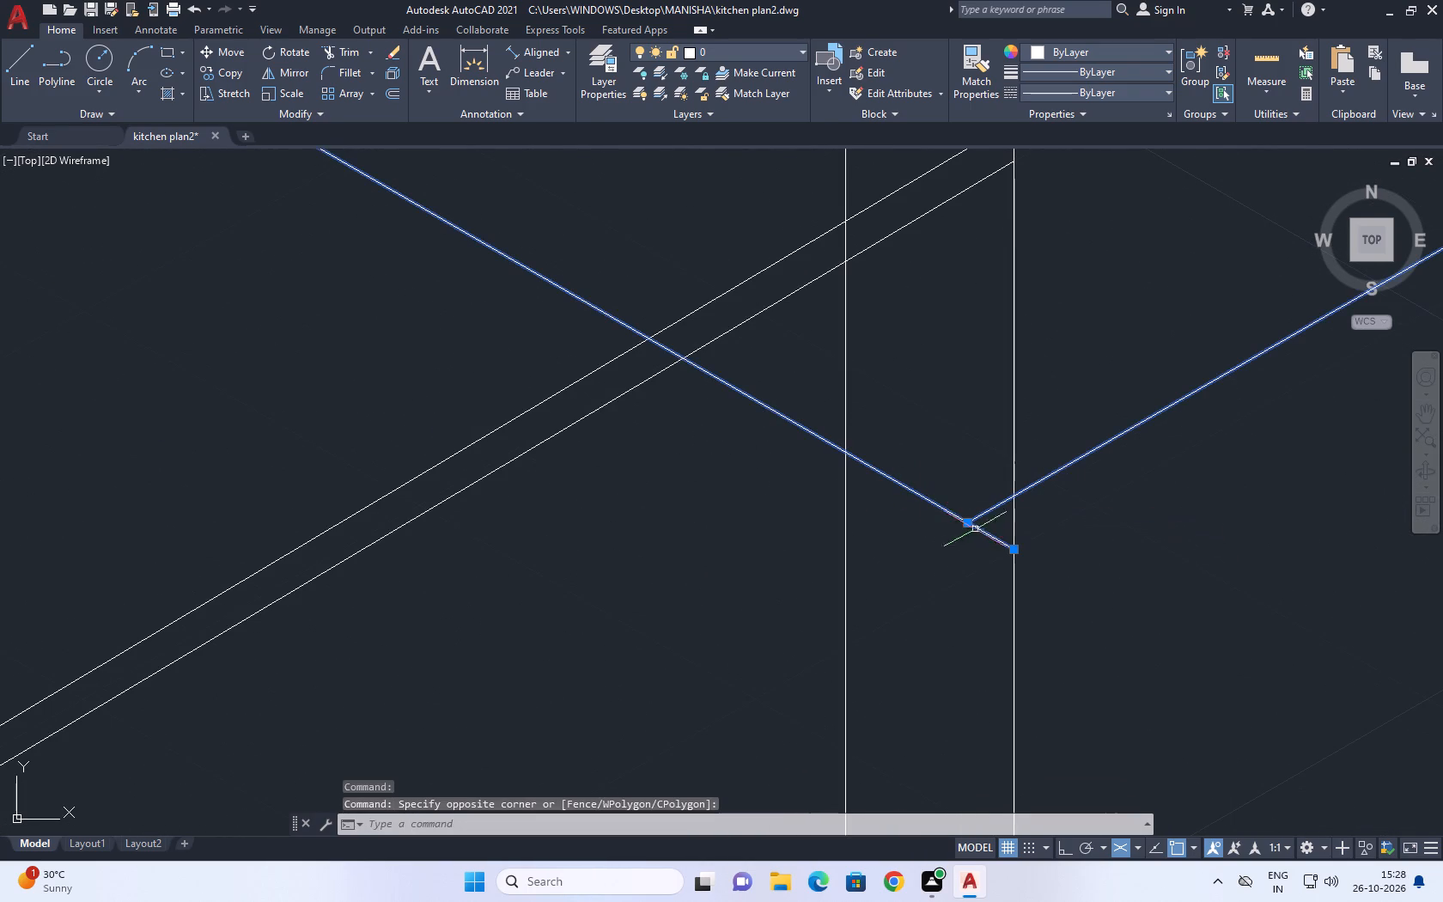
left_click(1016, 549)
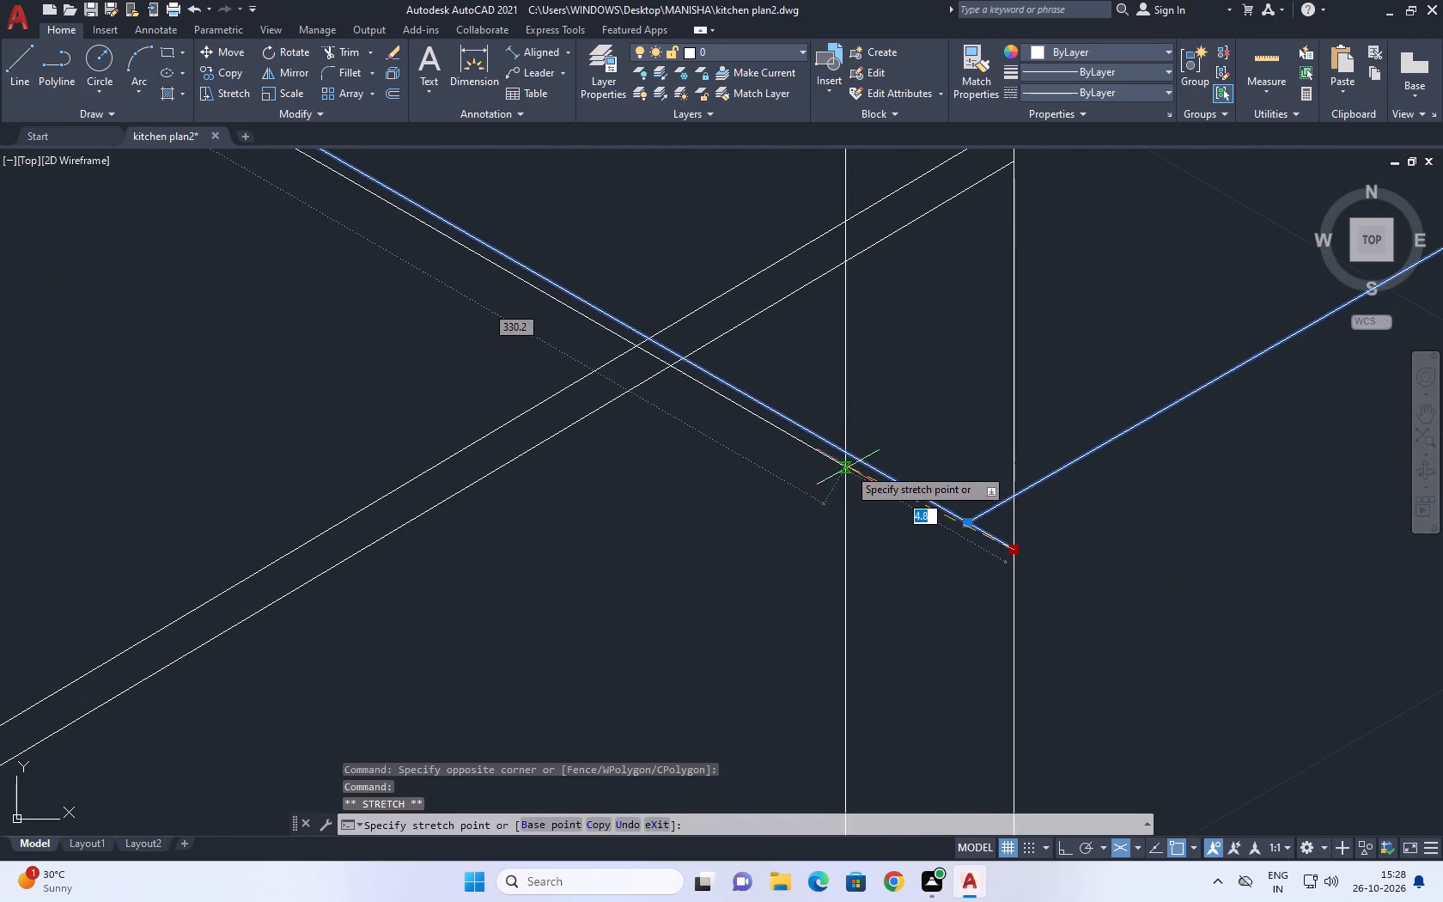
left_click(968, 523)
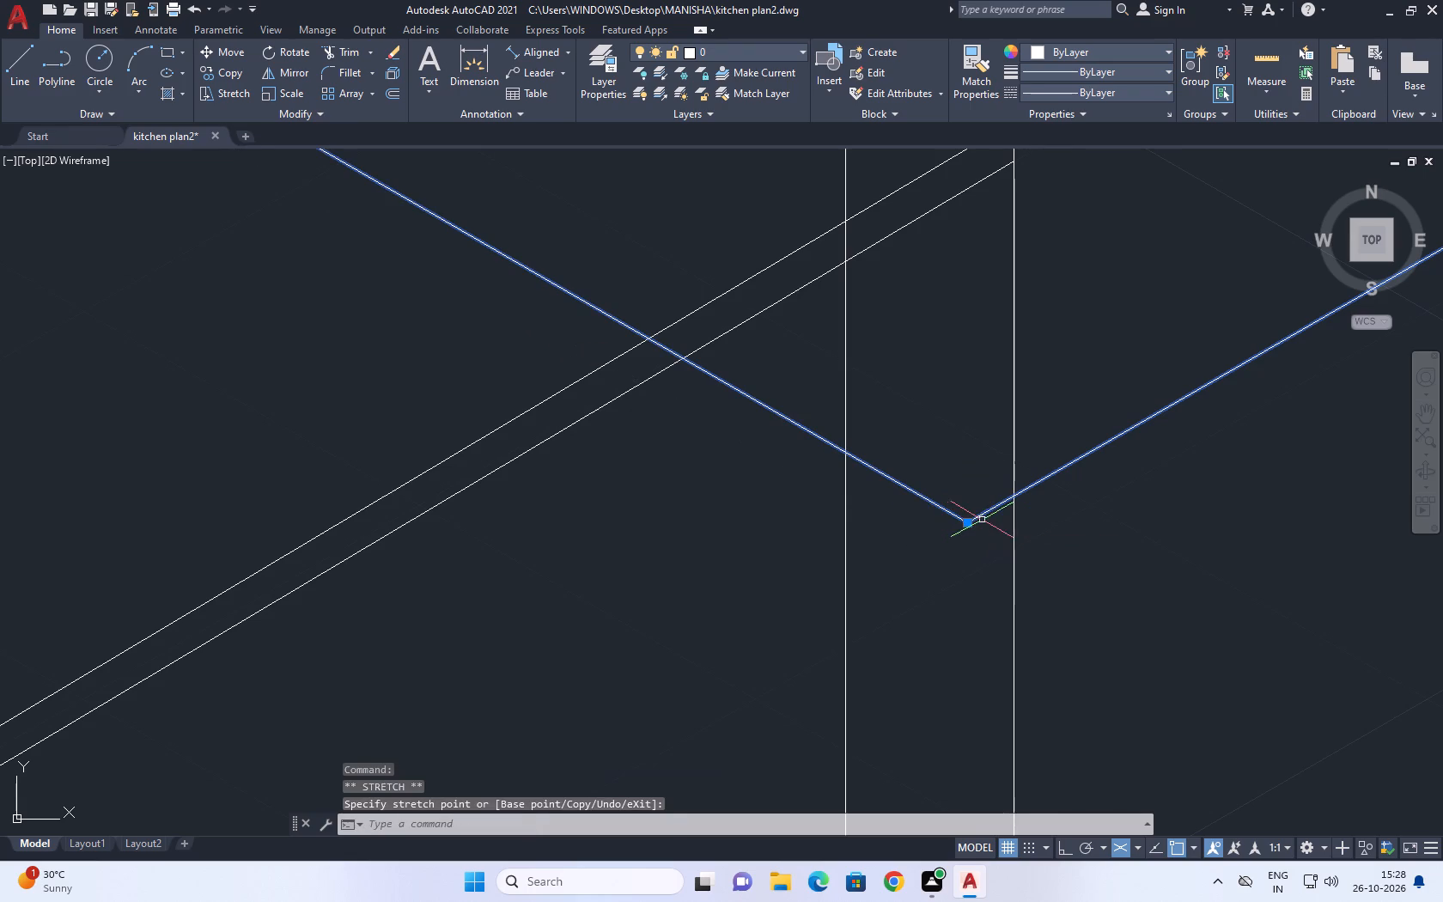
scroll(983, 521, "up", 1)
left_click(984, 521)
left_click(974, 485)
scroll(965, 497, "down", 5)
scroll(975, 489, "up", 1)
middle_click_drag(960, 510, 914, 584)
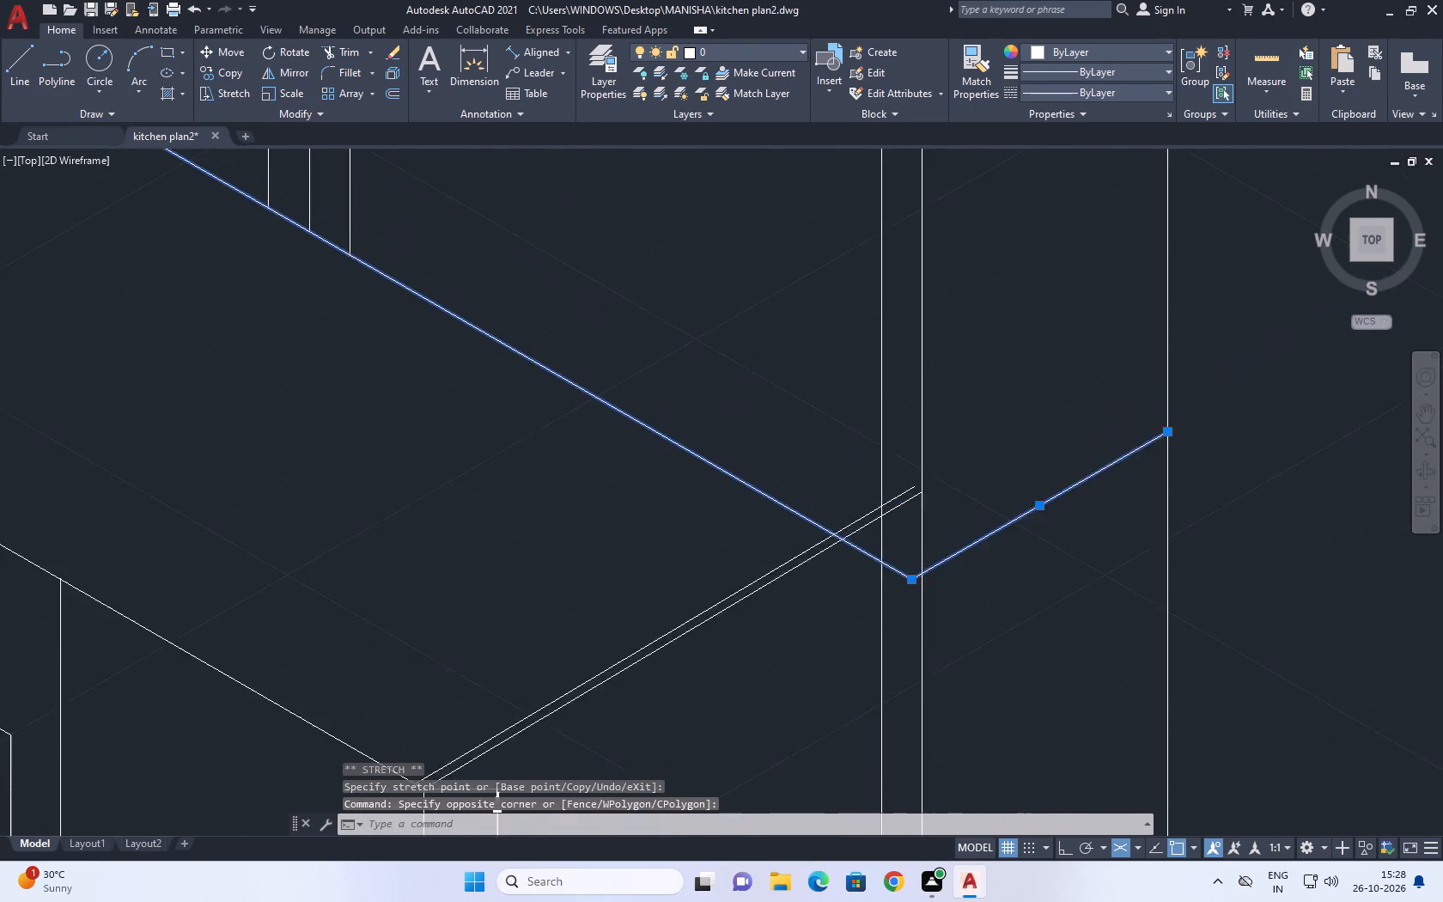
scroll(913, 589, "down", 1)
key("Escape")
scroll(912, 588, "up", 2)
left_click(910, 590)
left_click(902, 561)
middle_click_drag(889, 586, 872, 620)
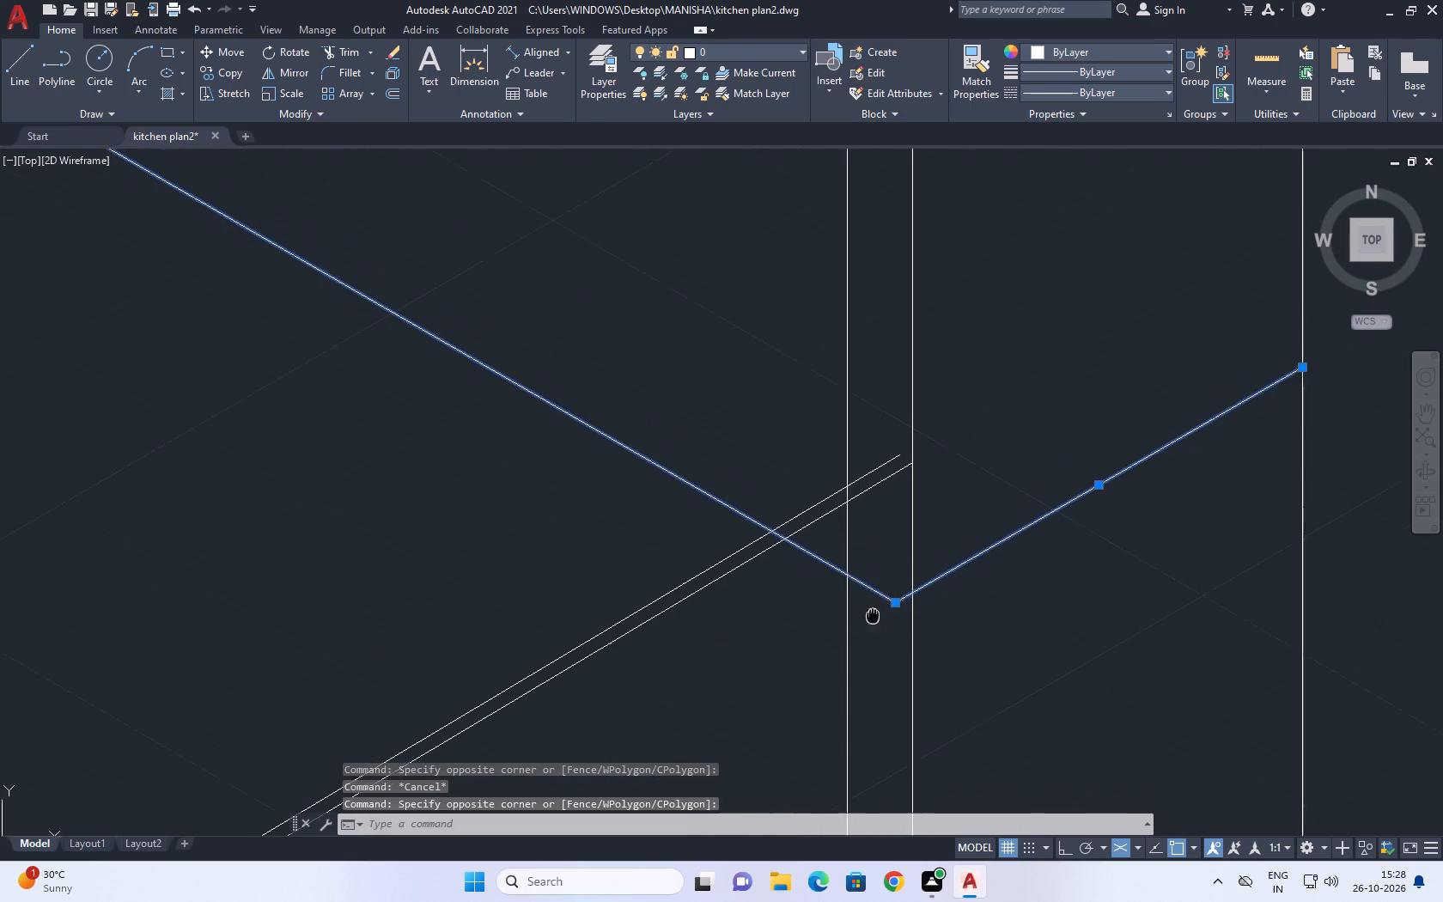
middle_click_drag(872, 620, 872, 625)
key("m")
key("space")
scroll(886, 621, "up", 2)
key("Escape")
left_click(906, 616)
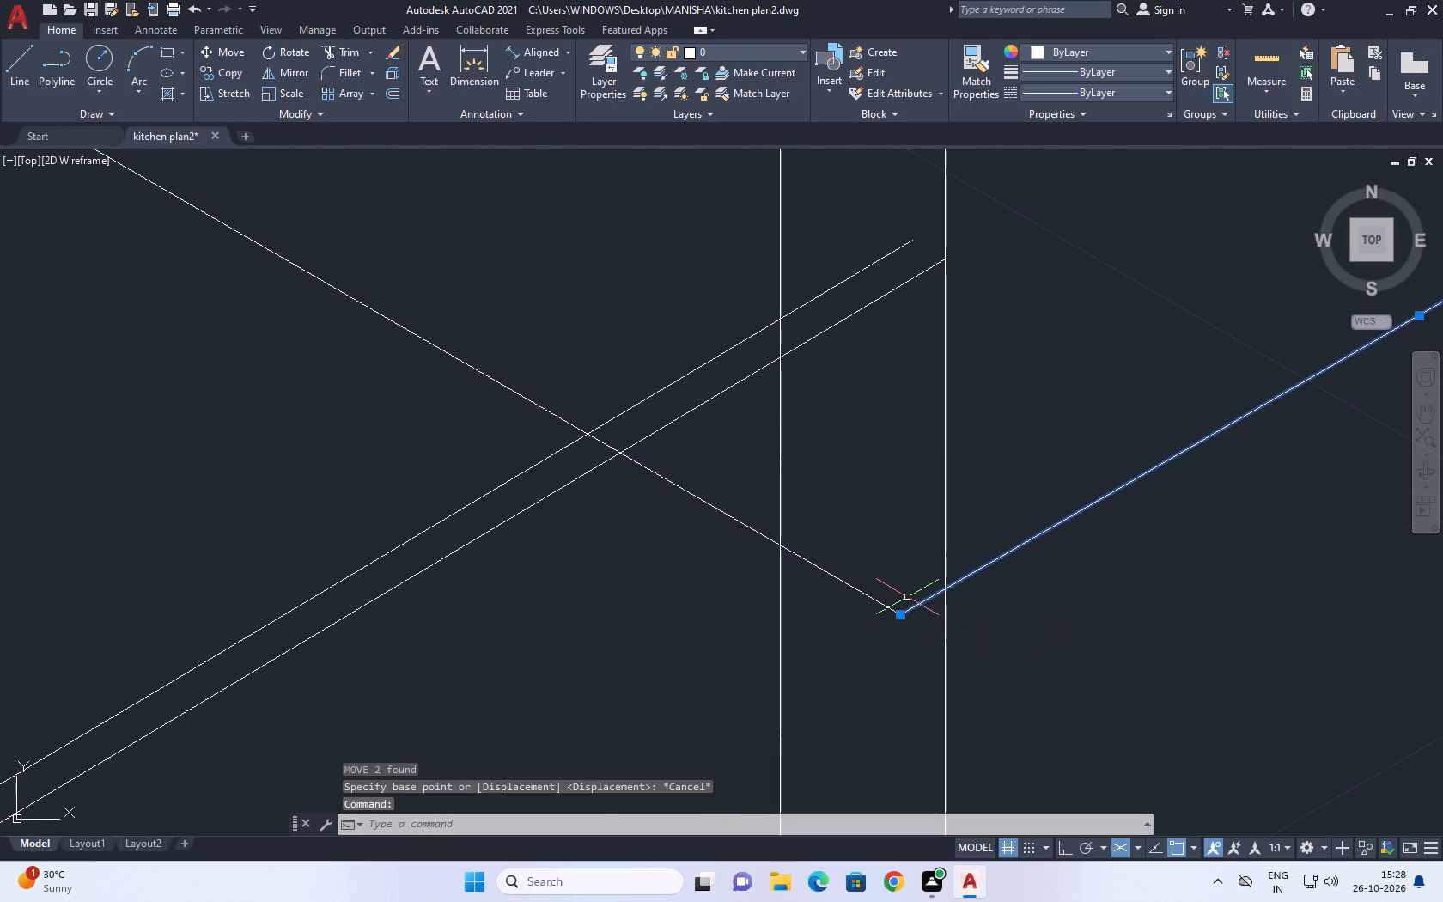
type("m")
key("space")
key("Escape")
Stretch the near end of the upper cabinets' side bottom edge onto the outer vertical corner line.
left_click(906, 612)
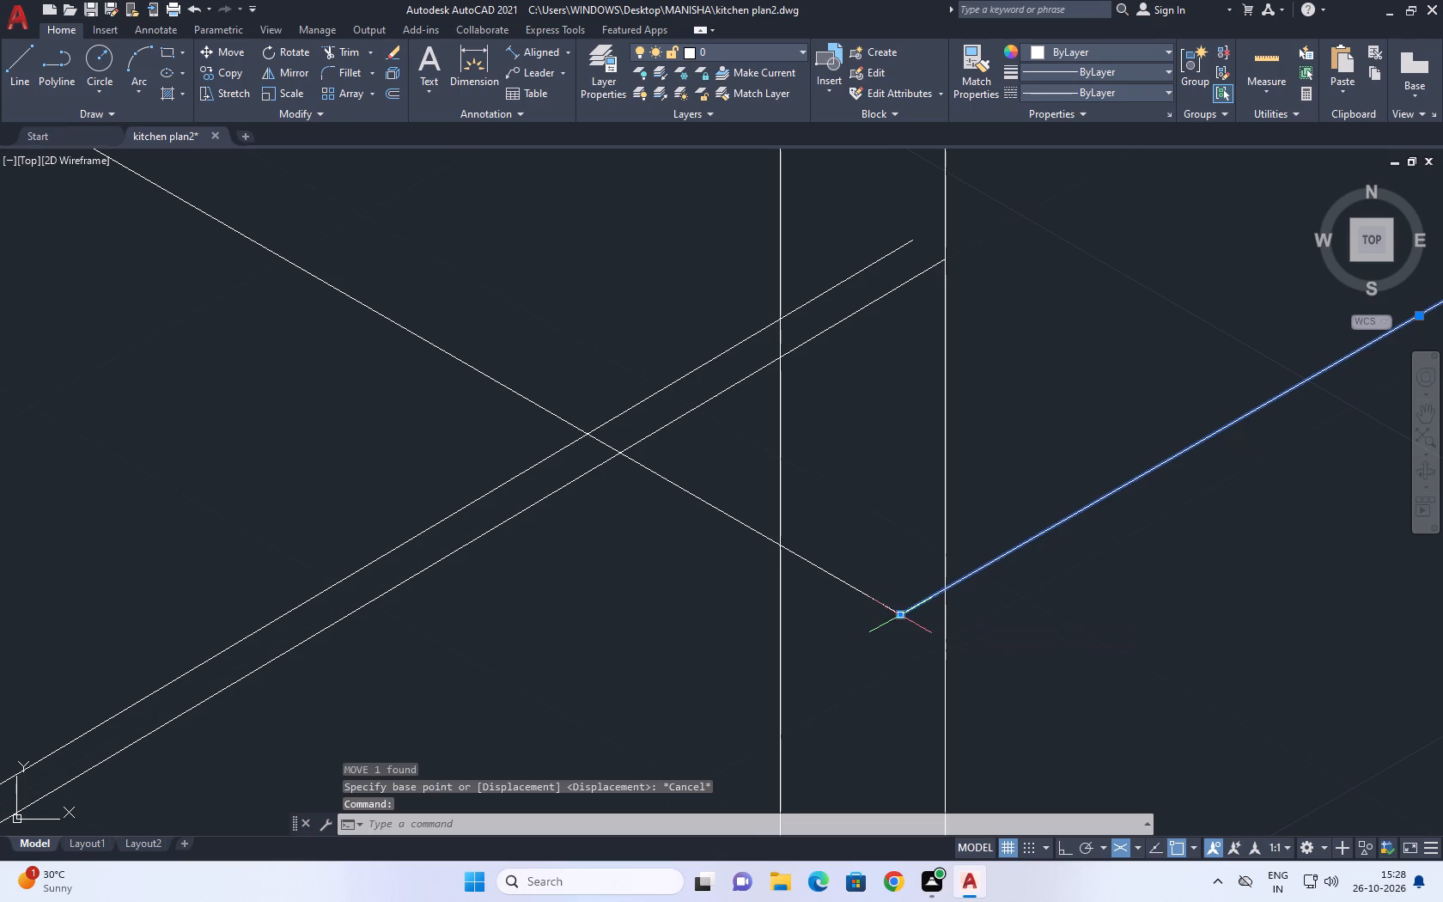
left_click(903, 617)
left_click(944, 585)
key("Escape")
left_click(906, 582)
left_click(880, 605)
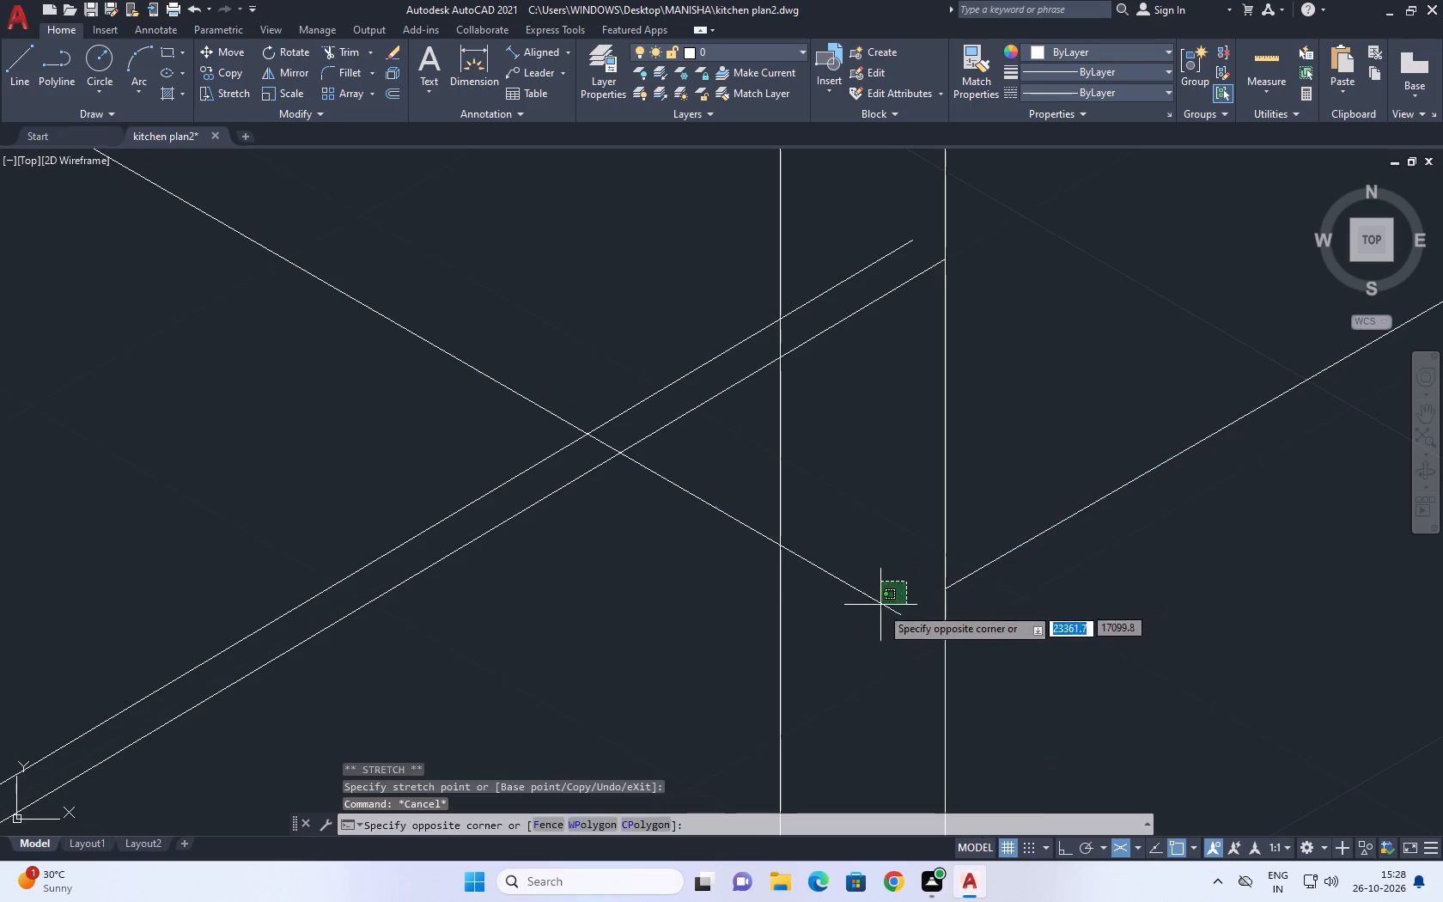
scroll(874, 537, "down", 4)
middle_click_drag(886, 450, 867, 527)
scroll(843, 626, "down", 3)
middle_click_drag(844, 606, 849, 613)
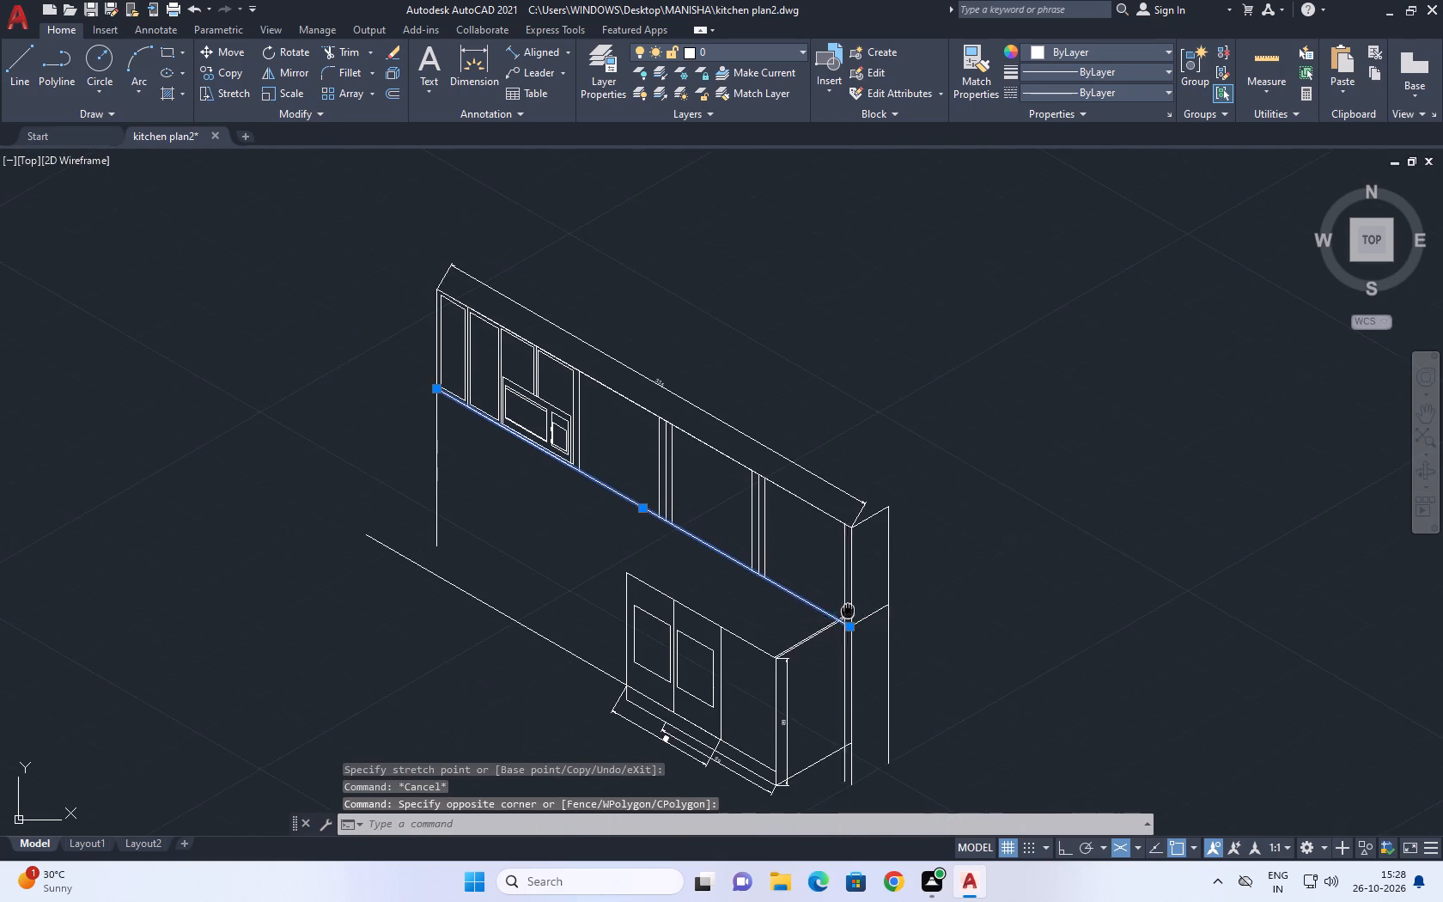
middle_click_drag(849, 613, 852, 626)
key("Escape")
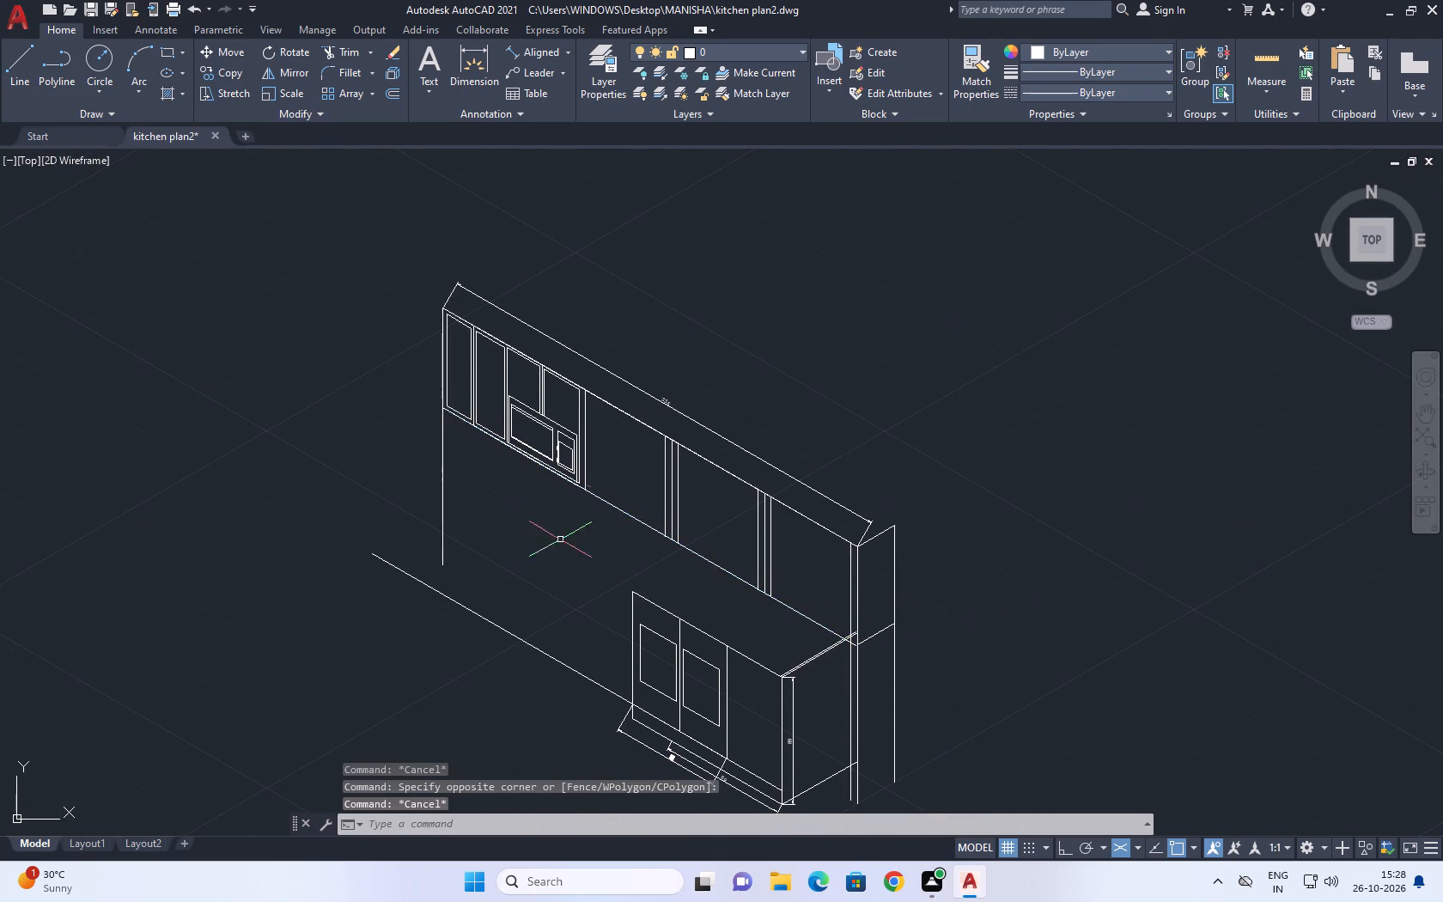
Examine how the lower cabinet's double top side lines relate to the upper cabinets' bottom corner and the vertical wall lines.
middle_click_drag(655, 527, 684, 390)
scroll(685, 403, "down", 1)
scroll(823, 408, "up", 2)
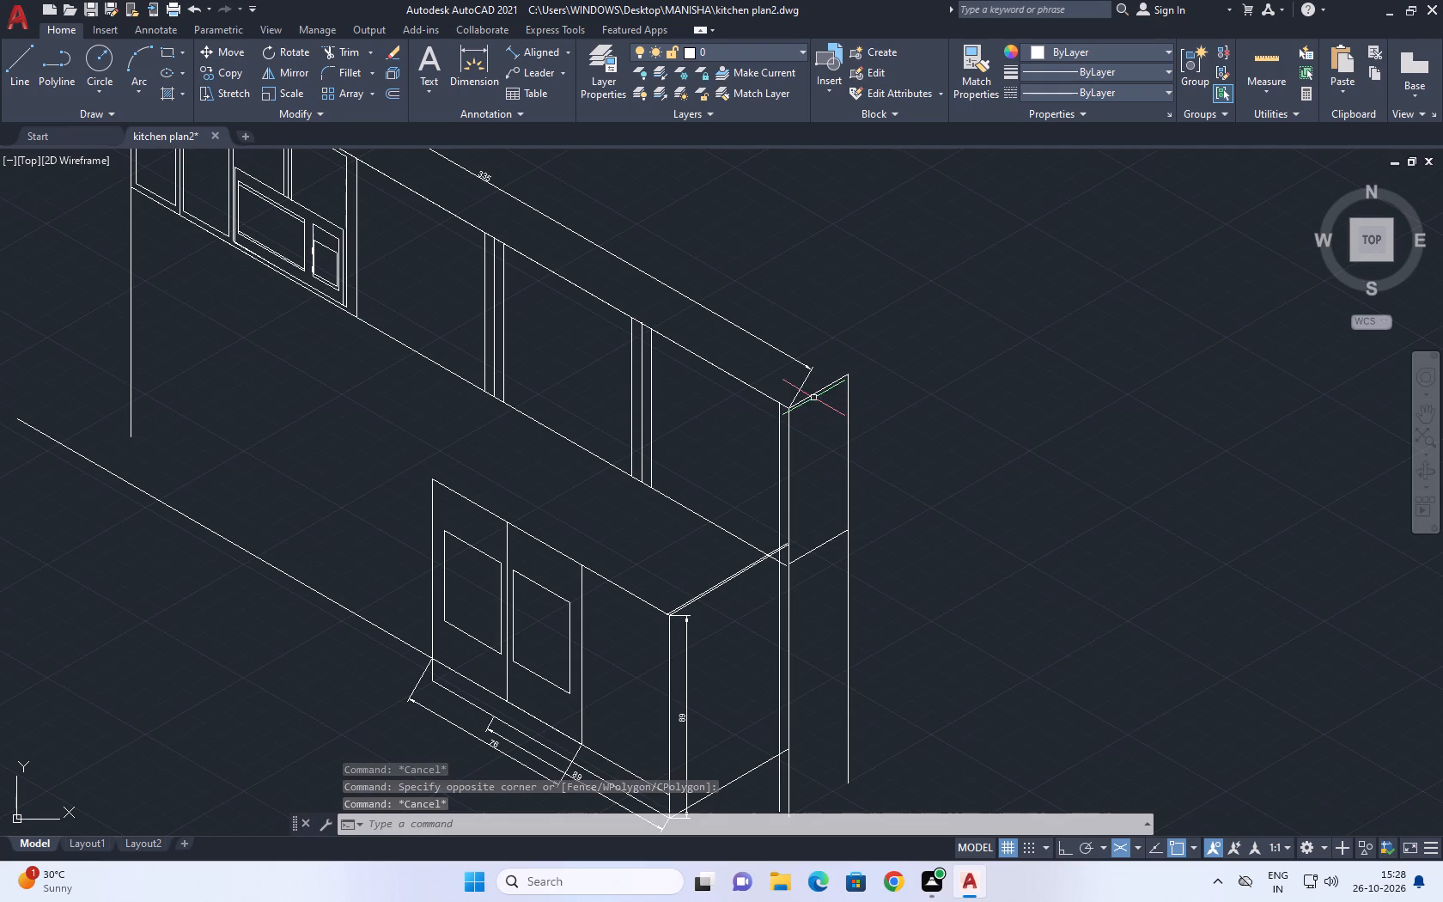
middle_click_drag(808, 391, 766, 278)
scroll(703, 462, "up", 2)
middle_click_drag(695, 405, 703, 333)
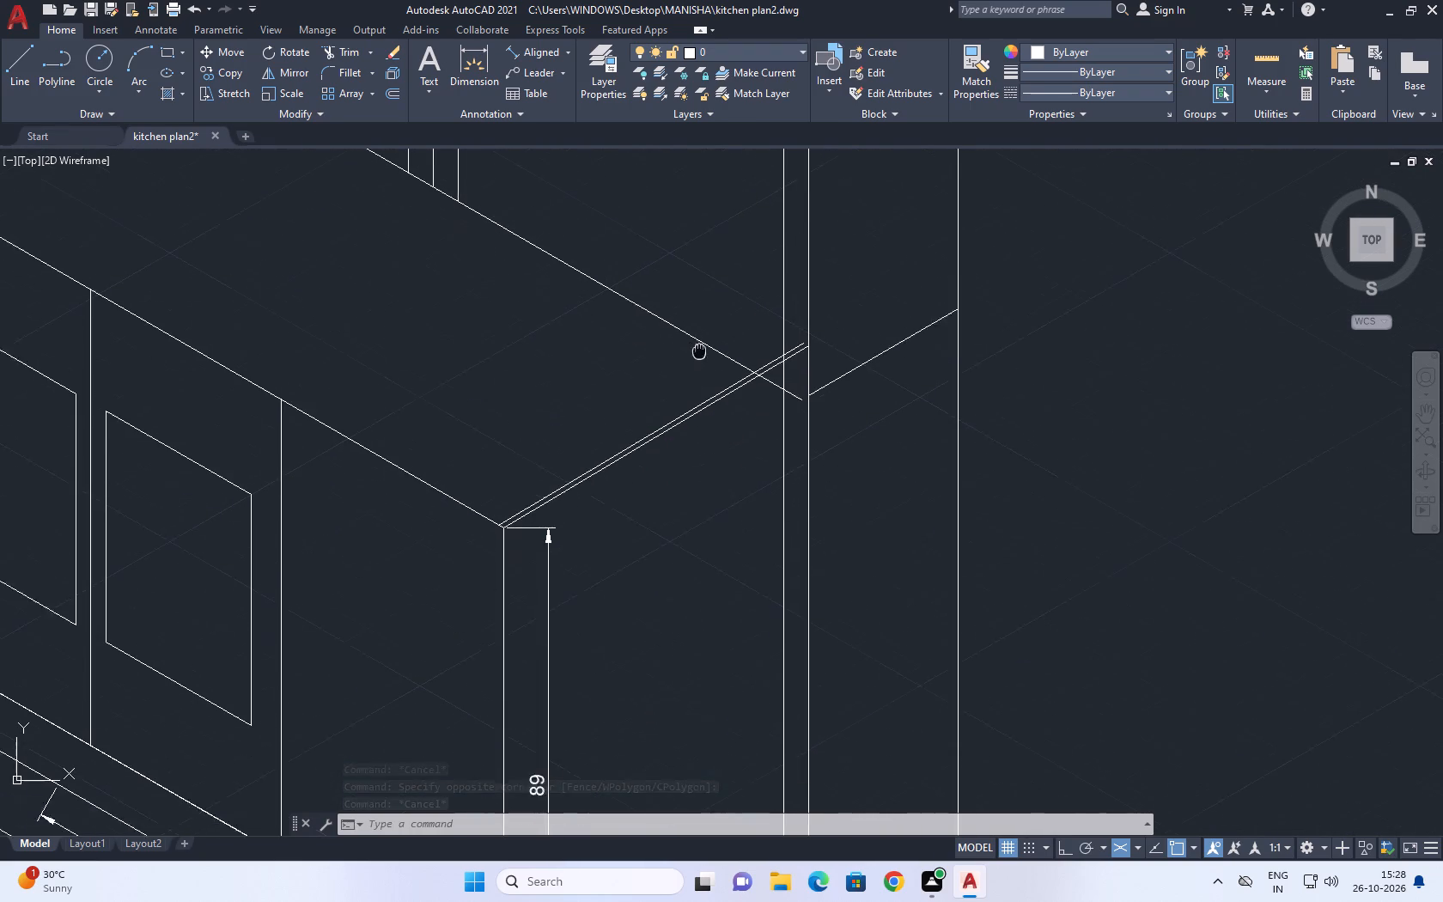
middle_click_drag(703, 333, 804, 339)
scroll(804, 382, "down", 2)
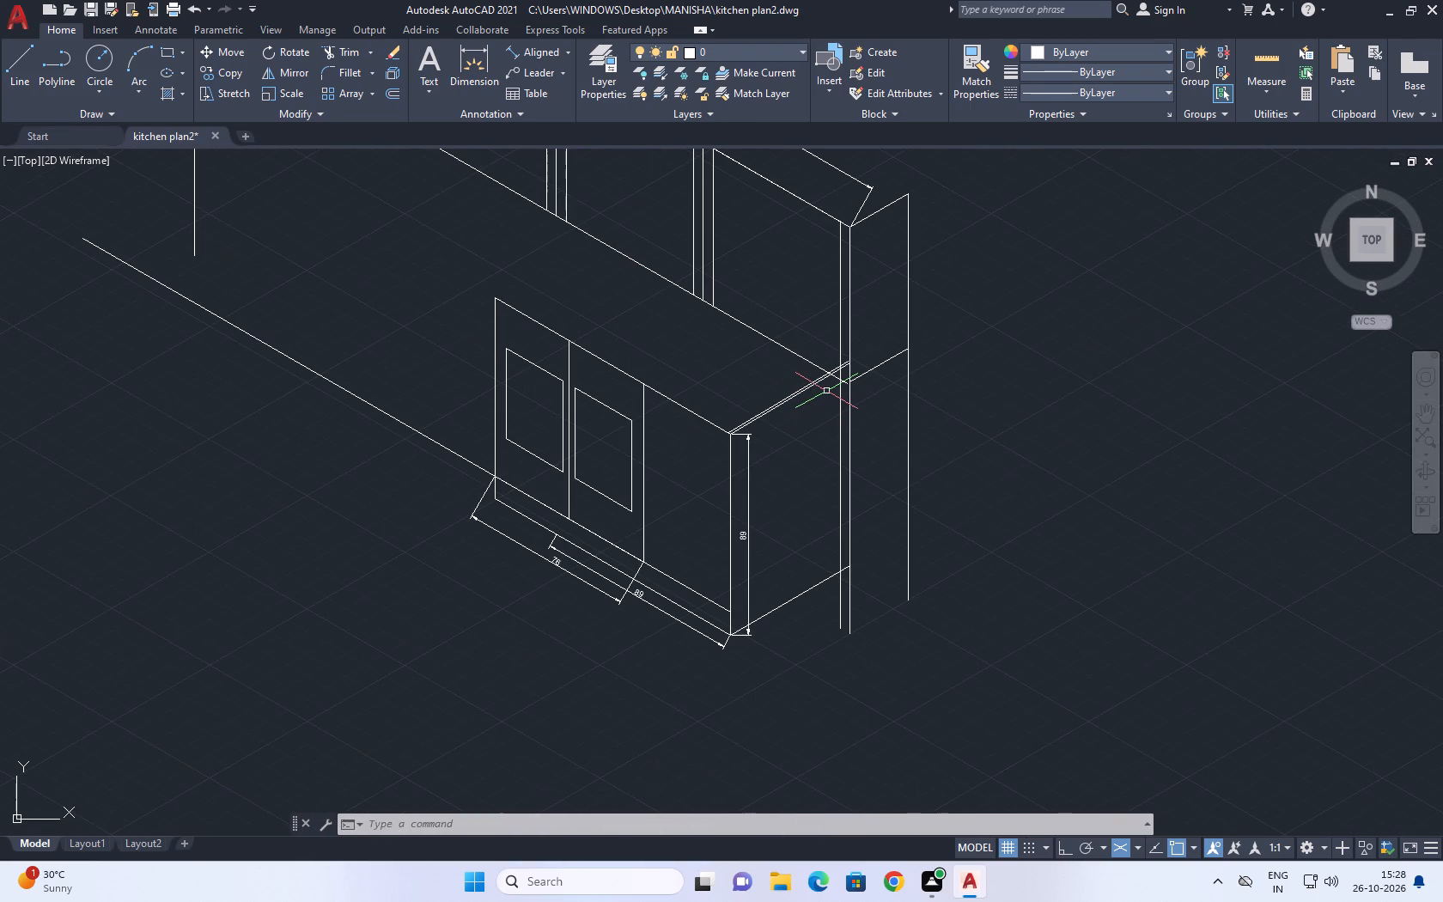
scroll(728, 391, "up", 2)
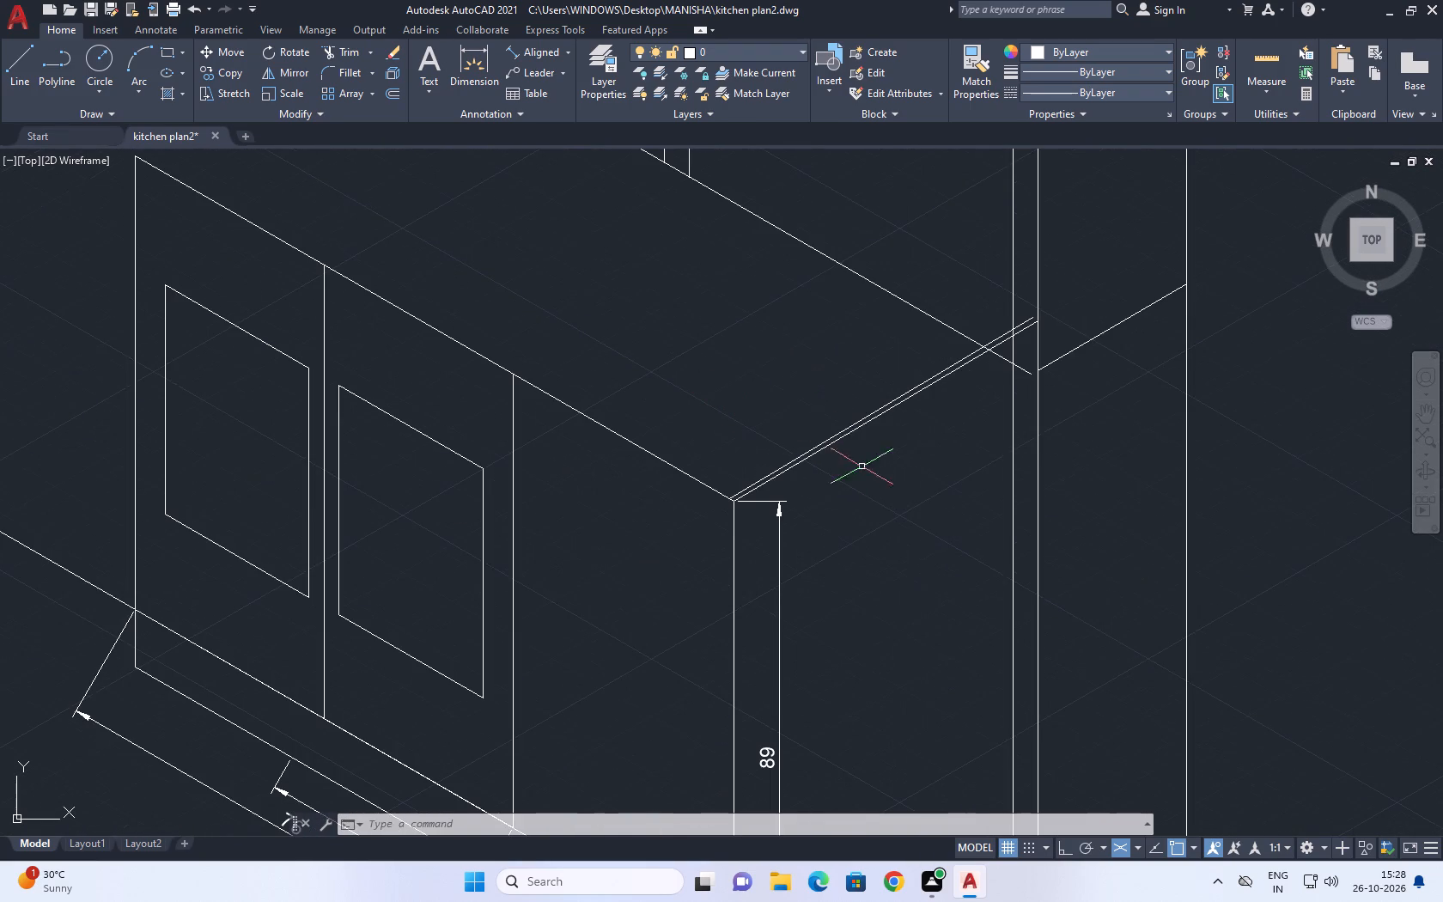
left_click_drag(891, 485, 860, 458)
left_click(801, 405)
middle_click_drag(827, 407, 763, 445)
middle_click_drag(839, 436, 826, 451)
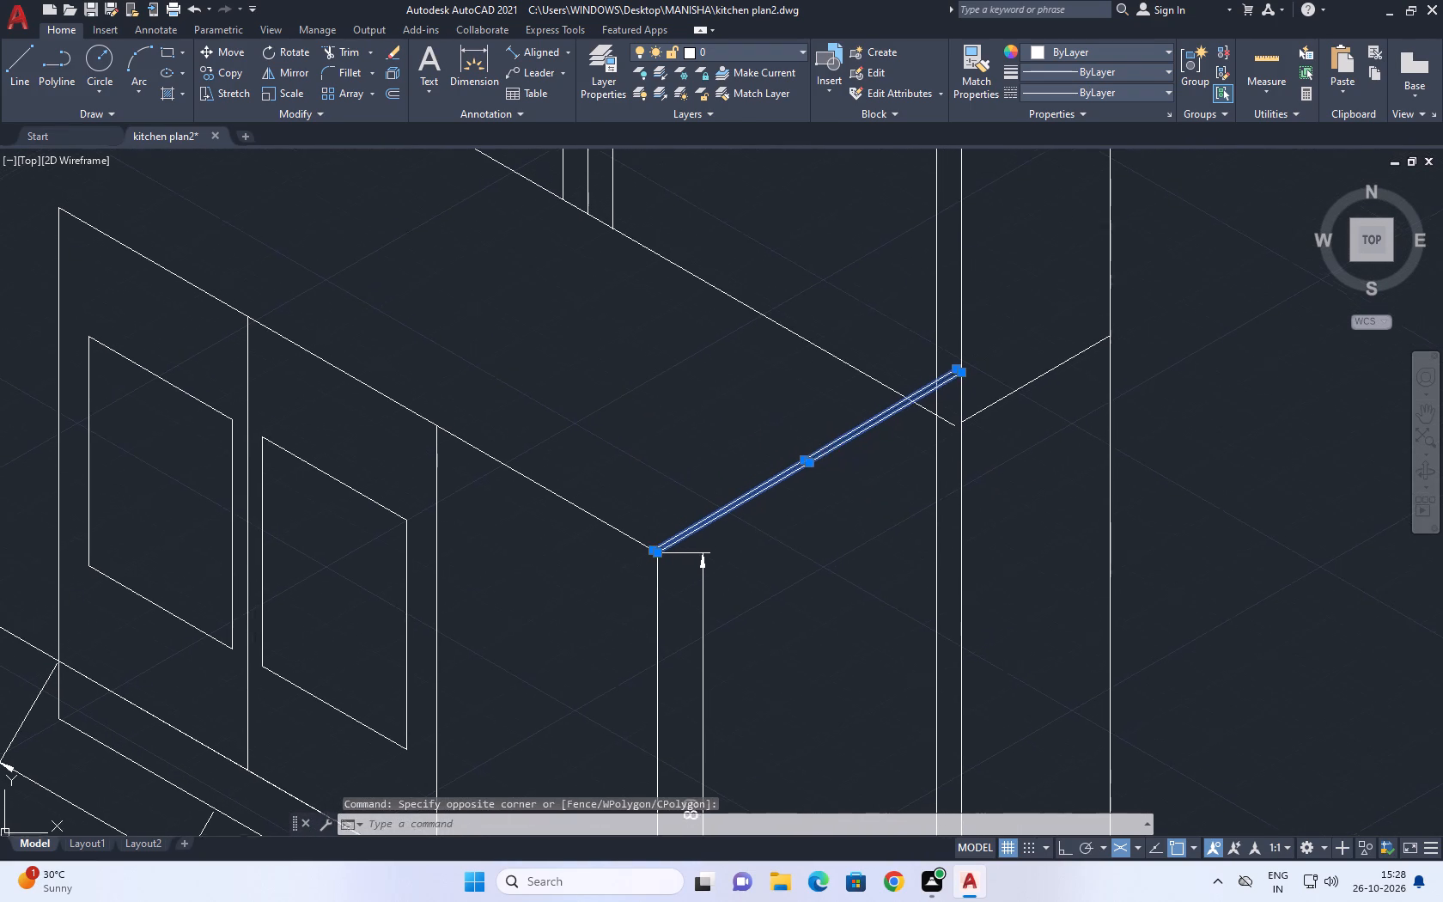
middle_click_drag(826, 451, 825, 454)
scroll(908, 399, "down", 2)
key("Escape")
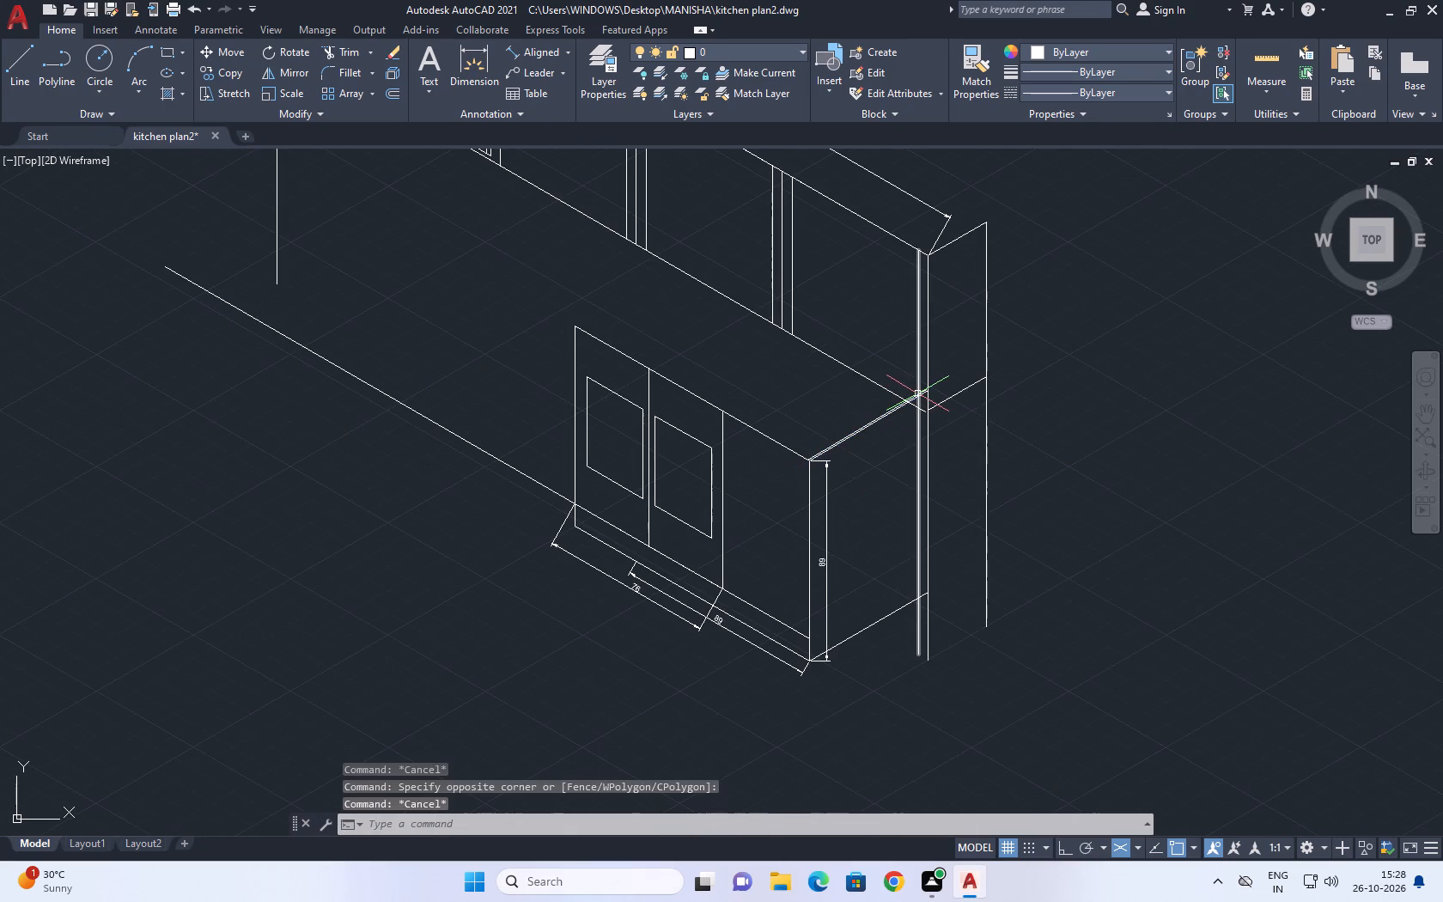
middle_click_drag(917, 393, 904, 403)
middle_click_drag(895, 391, 891, 424)
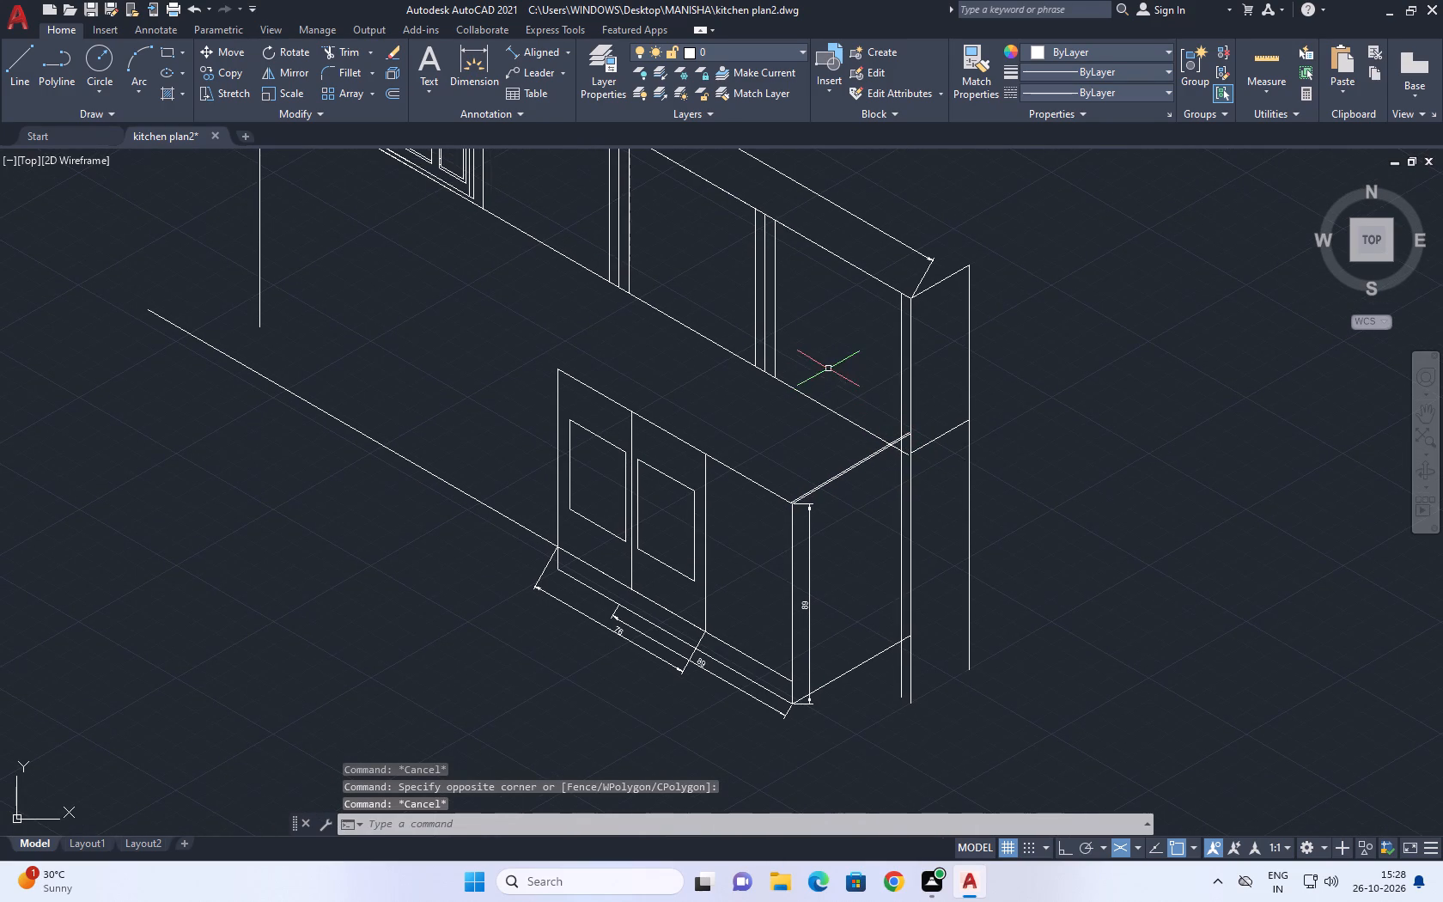
scroll(811, 189, "down", 1)
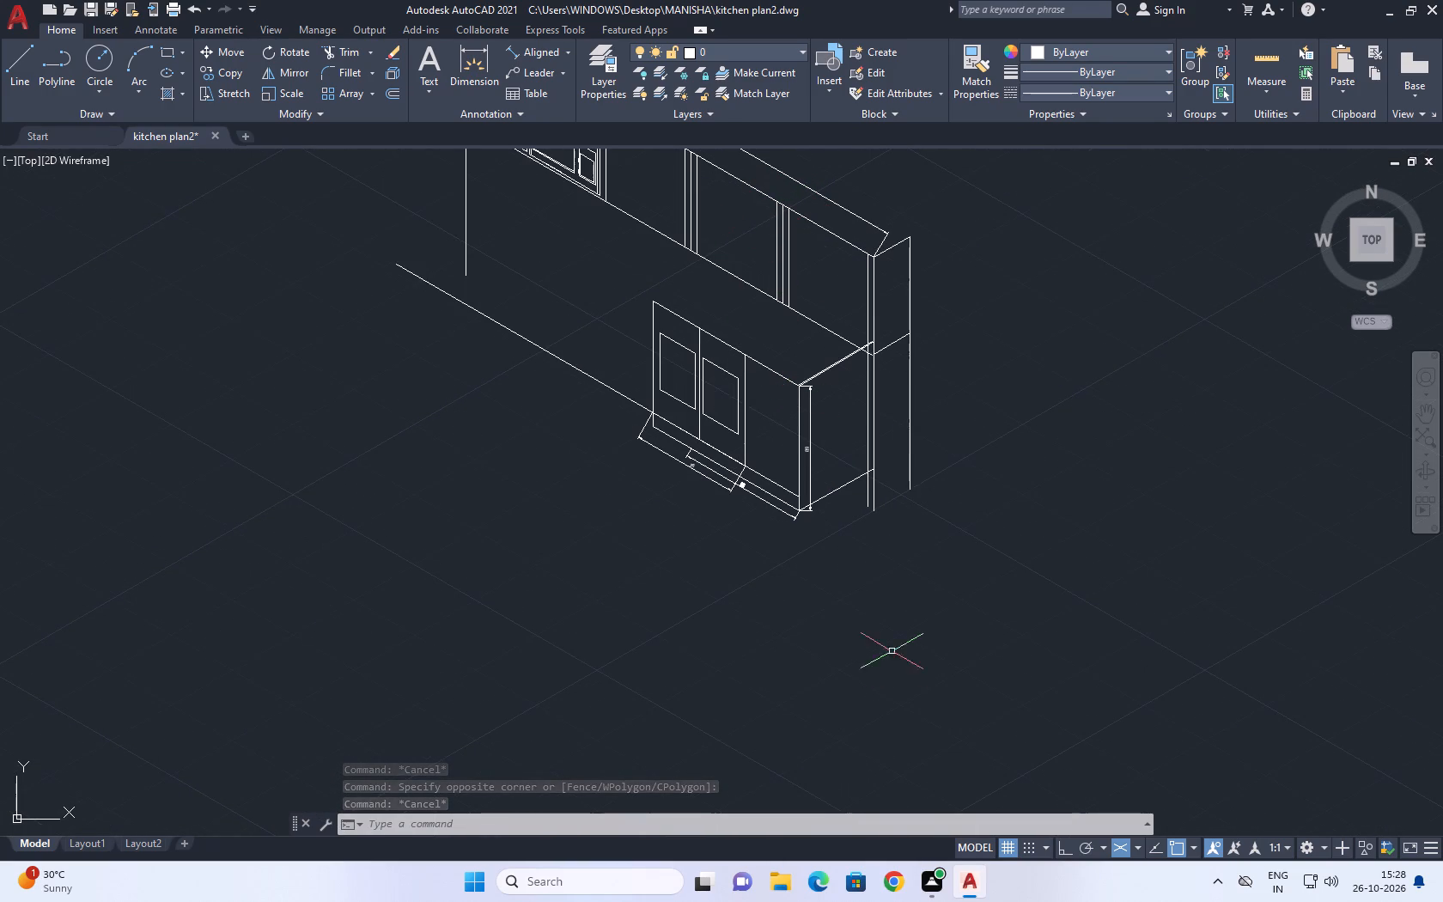
middle_click_drag(917, 351, 895, 439)
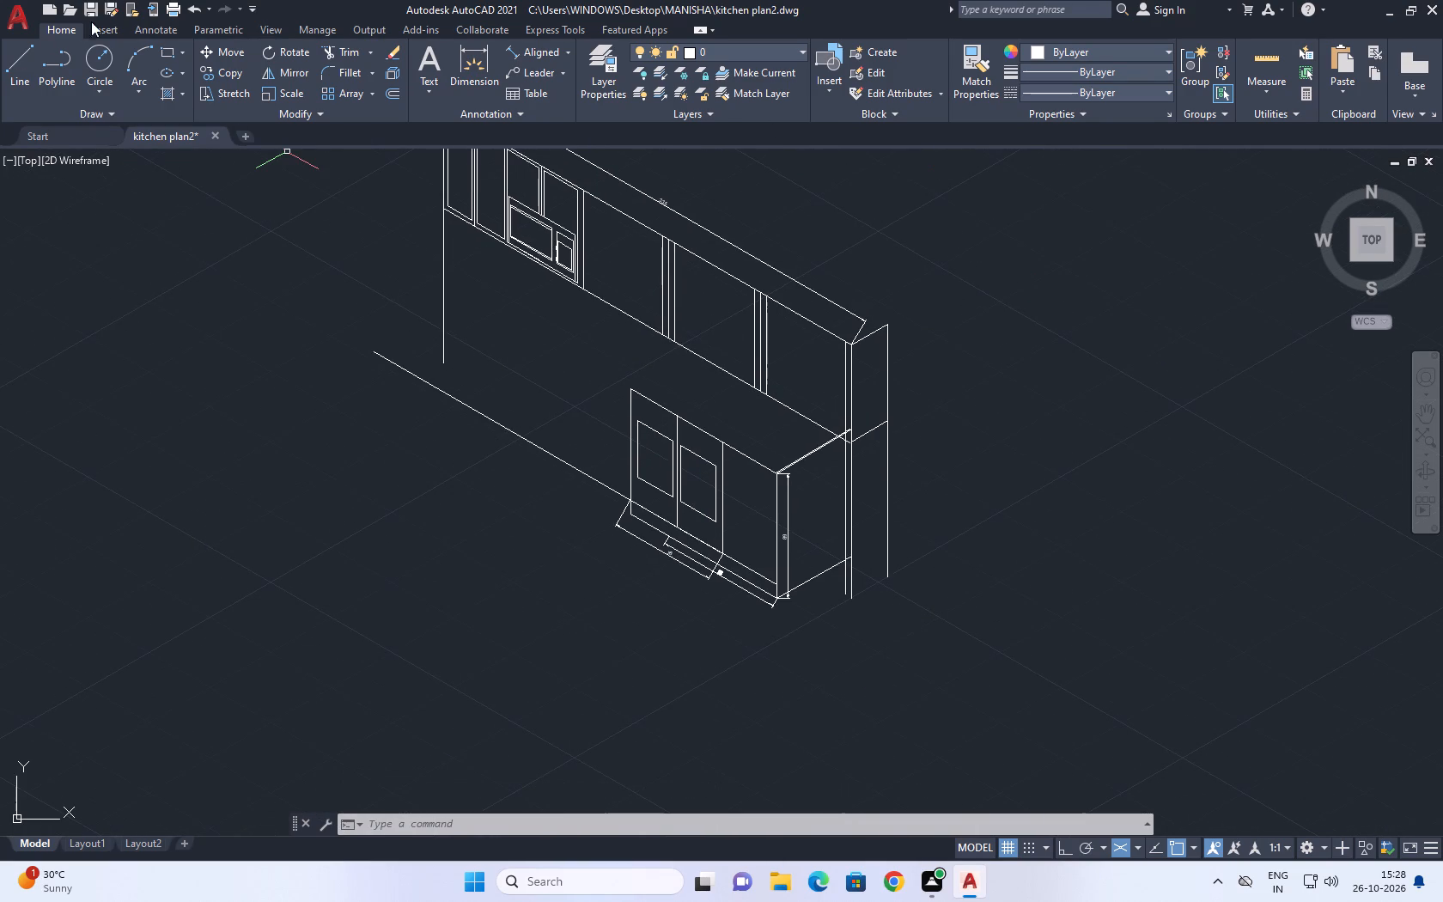
middle_click_drag(851, 452, 832, 393)
scroll(729, 362, "up", 2)
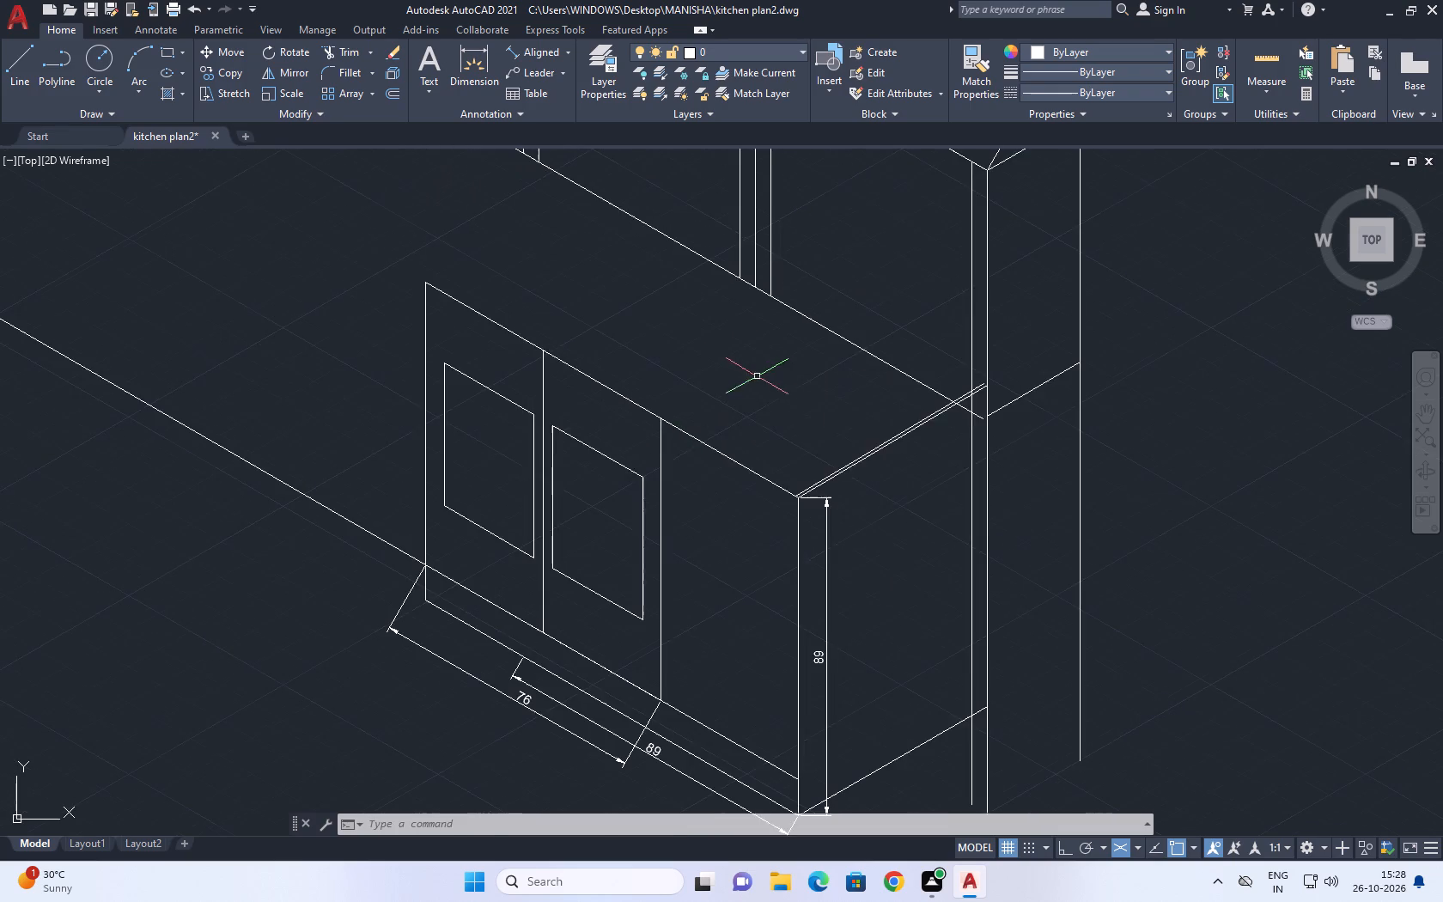
Move the whole lower cabinet with its dimensions and long base line from its back bottom corner onto the vertical corner line's lower end.
left_click_drag(762, 376, 758, 398)
scroll(640, 461, "down", 2)
left_click(484, 596)
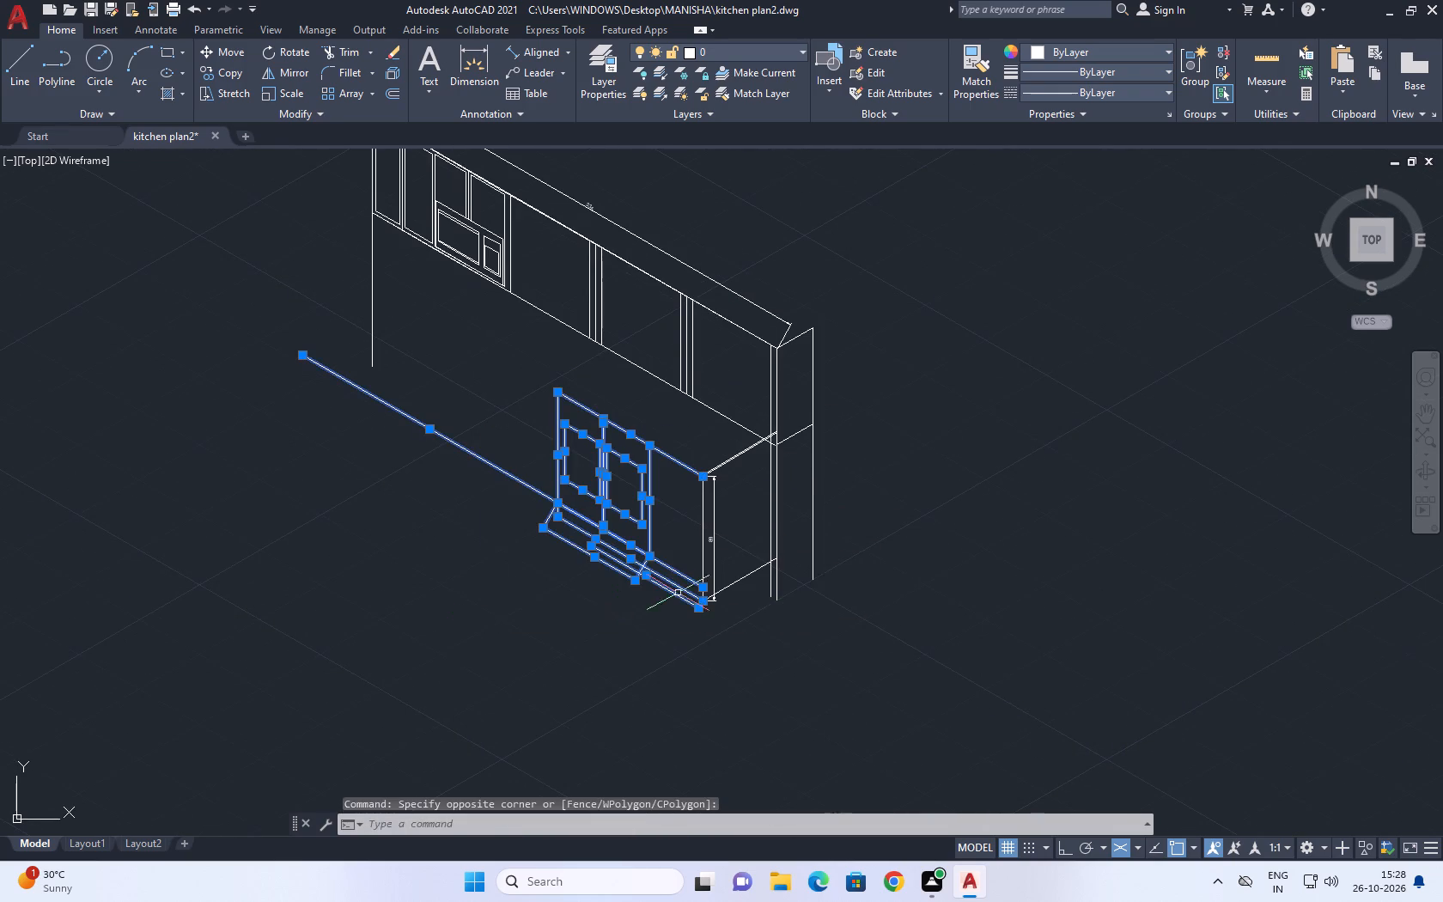
scroll(721, 569, "up", 2)
left_click_drag(741, 675, 734, 666)
left_click(609, 280)
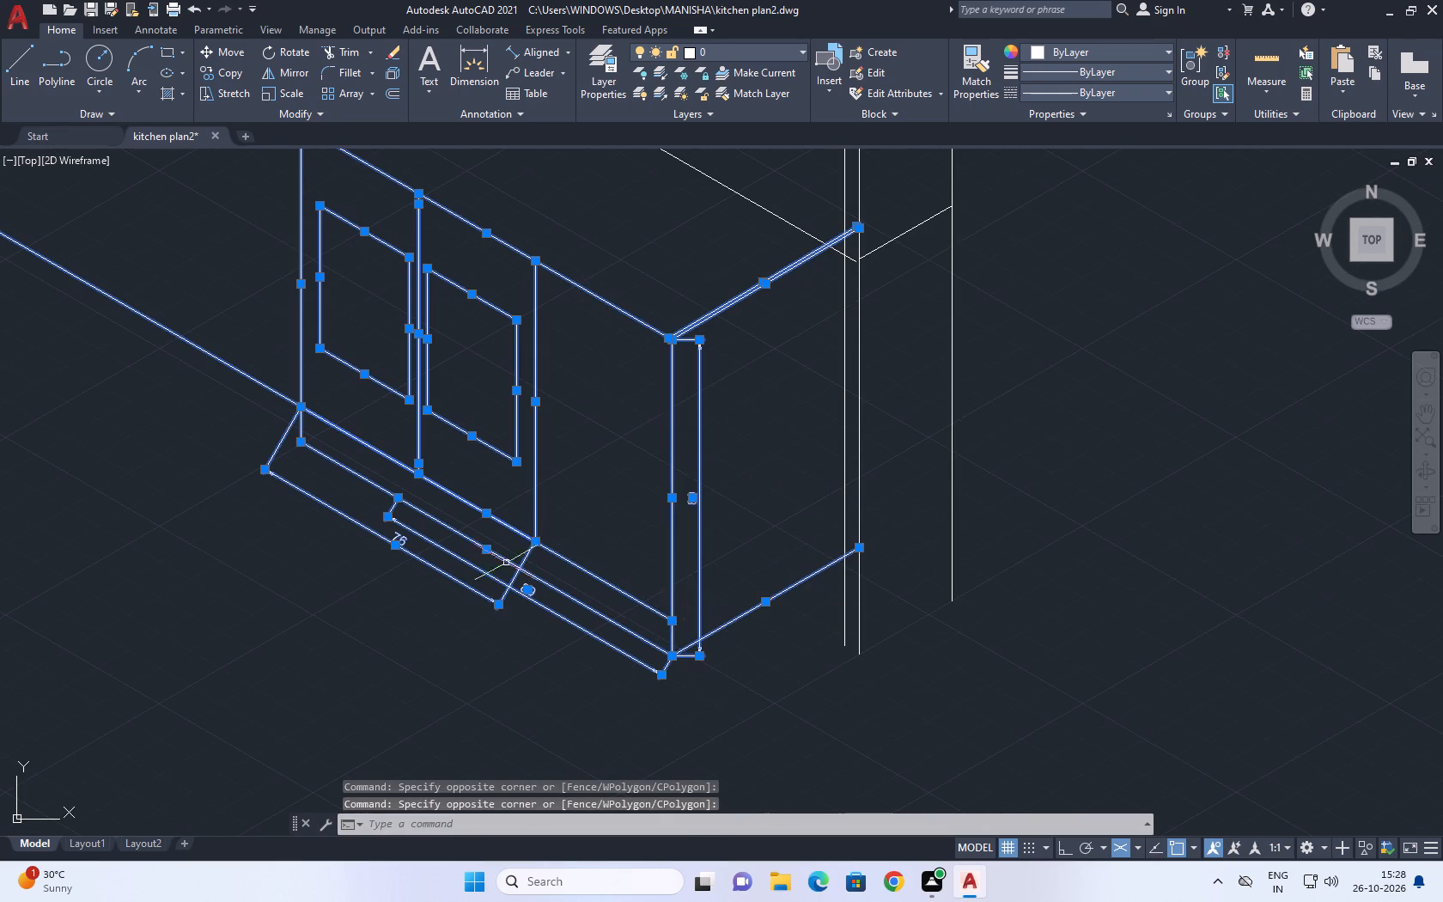
middle_click_drag(429, 554, 713, 625)
scroll(733, 611, "down", 2)
middle_click_drag(630, 501, 627, 498)
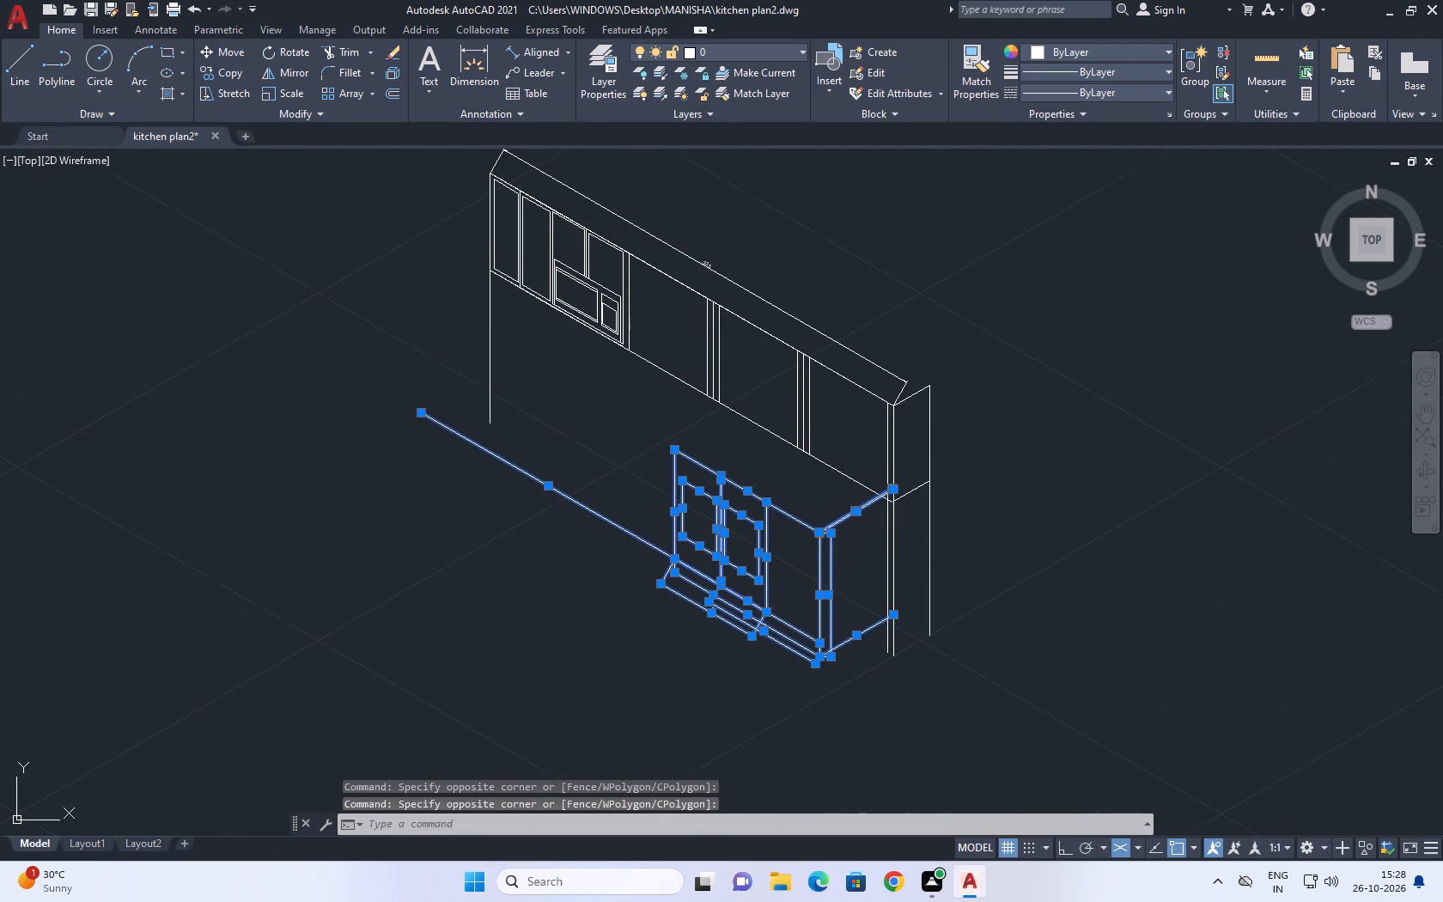
middle_click_drag(627, 498, 602, 391)
scroll(802, 546, "up", 1)
left_click_drag(830, 619, 793, 567)
left_click(521, 282)
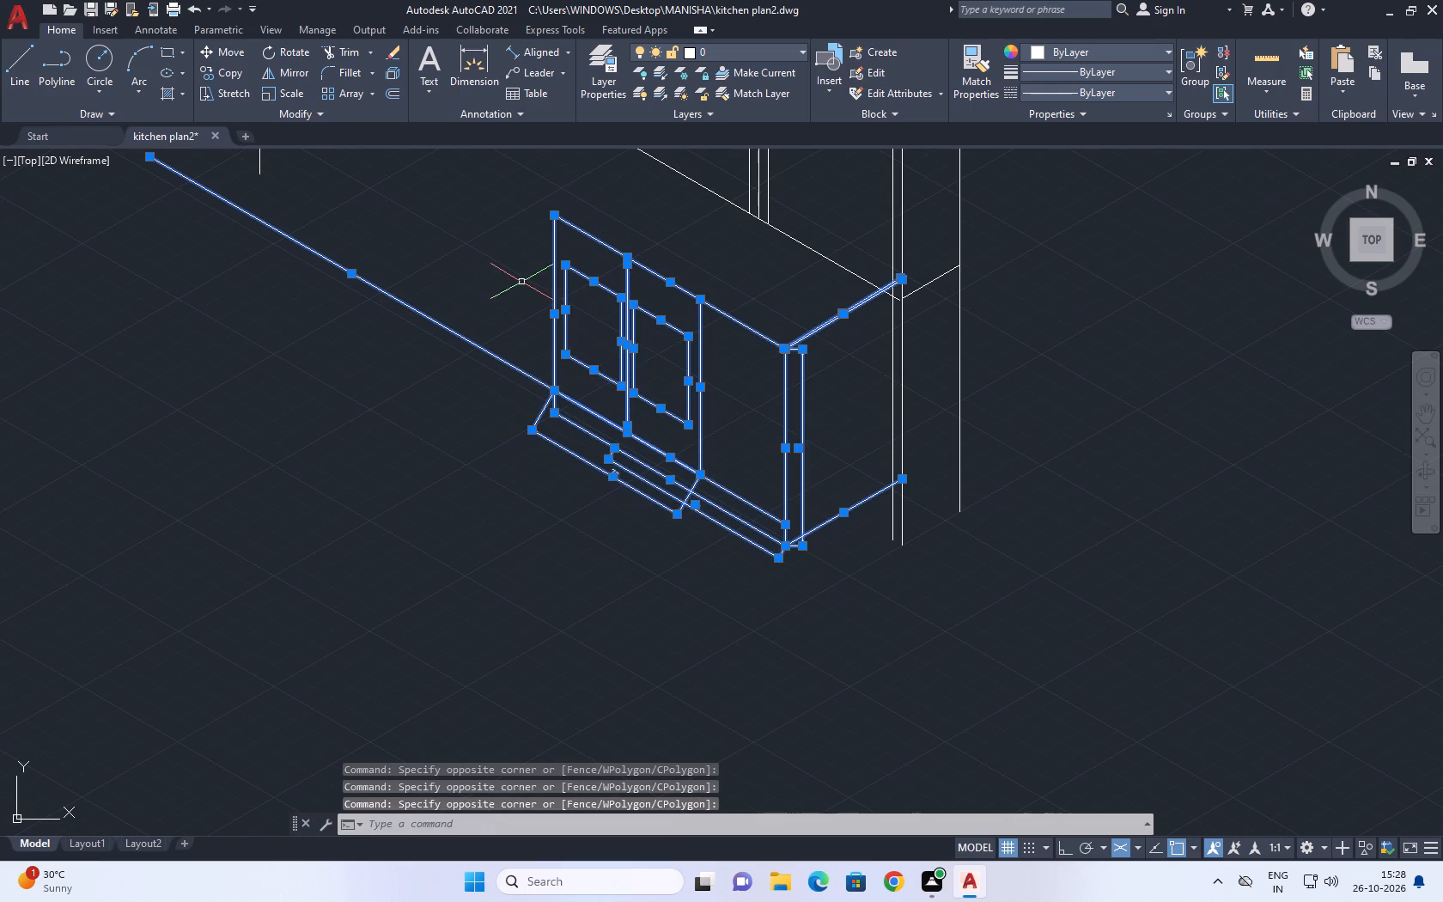
key("m")
key("space")
scroll(870, 484, "up", 1)
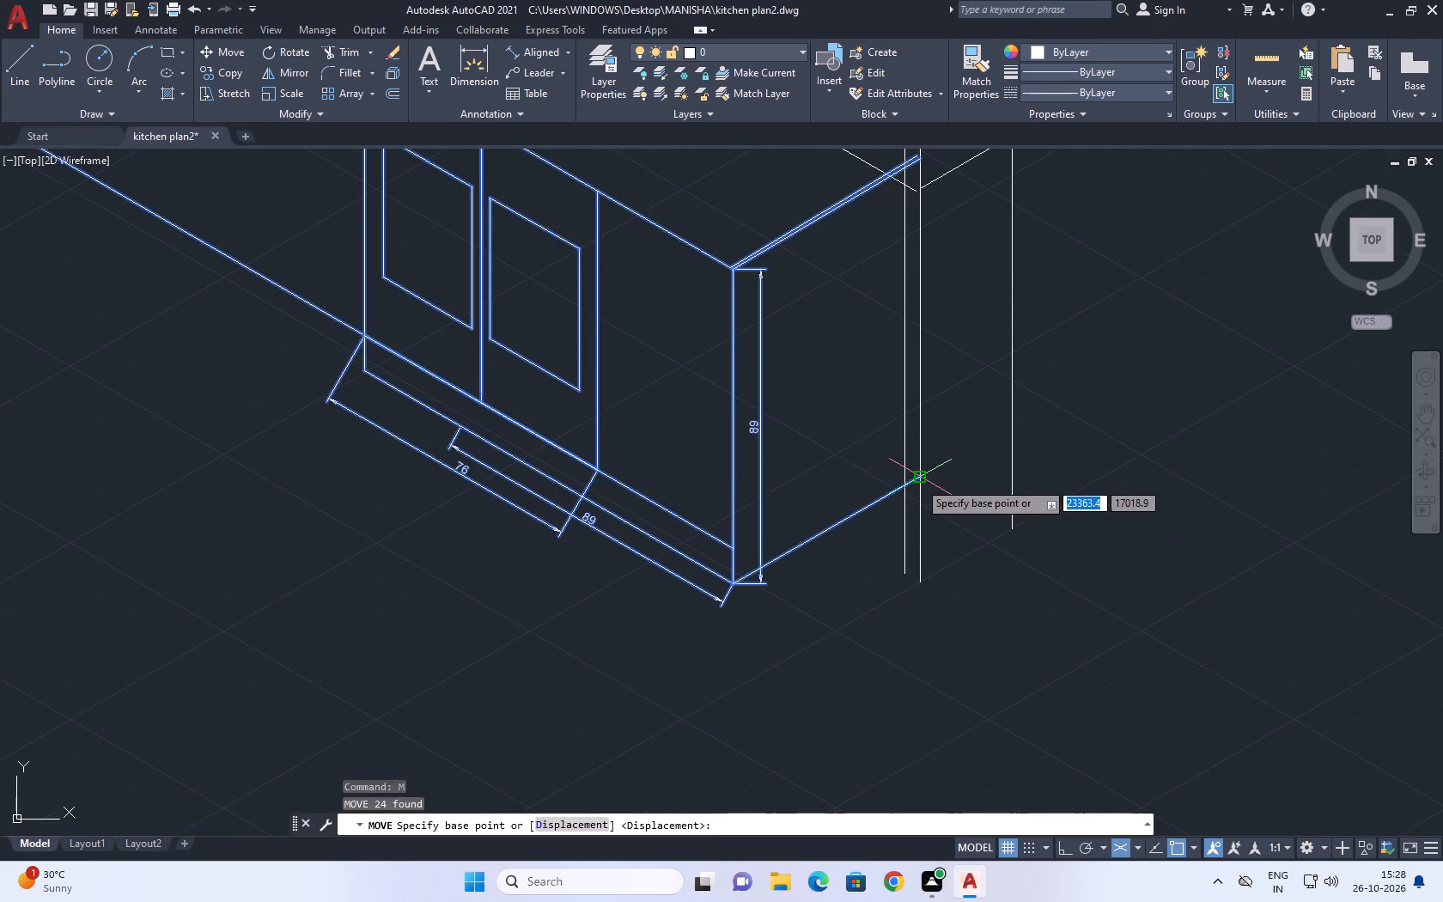
left_click(919, 482)
left_click(916, 582)
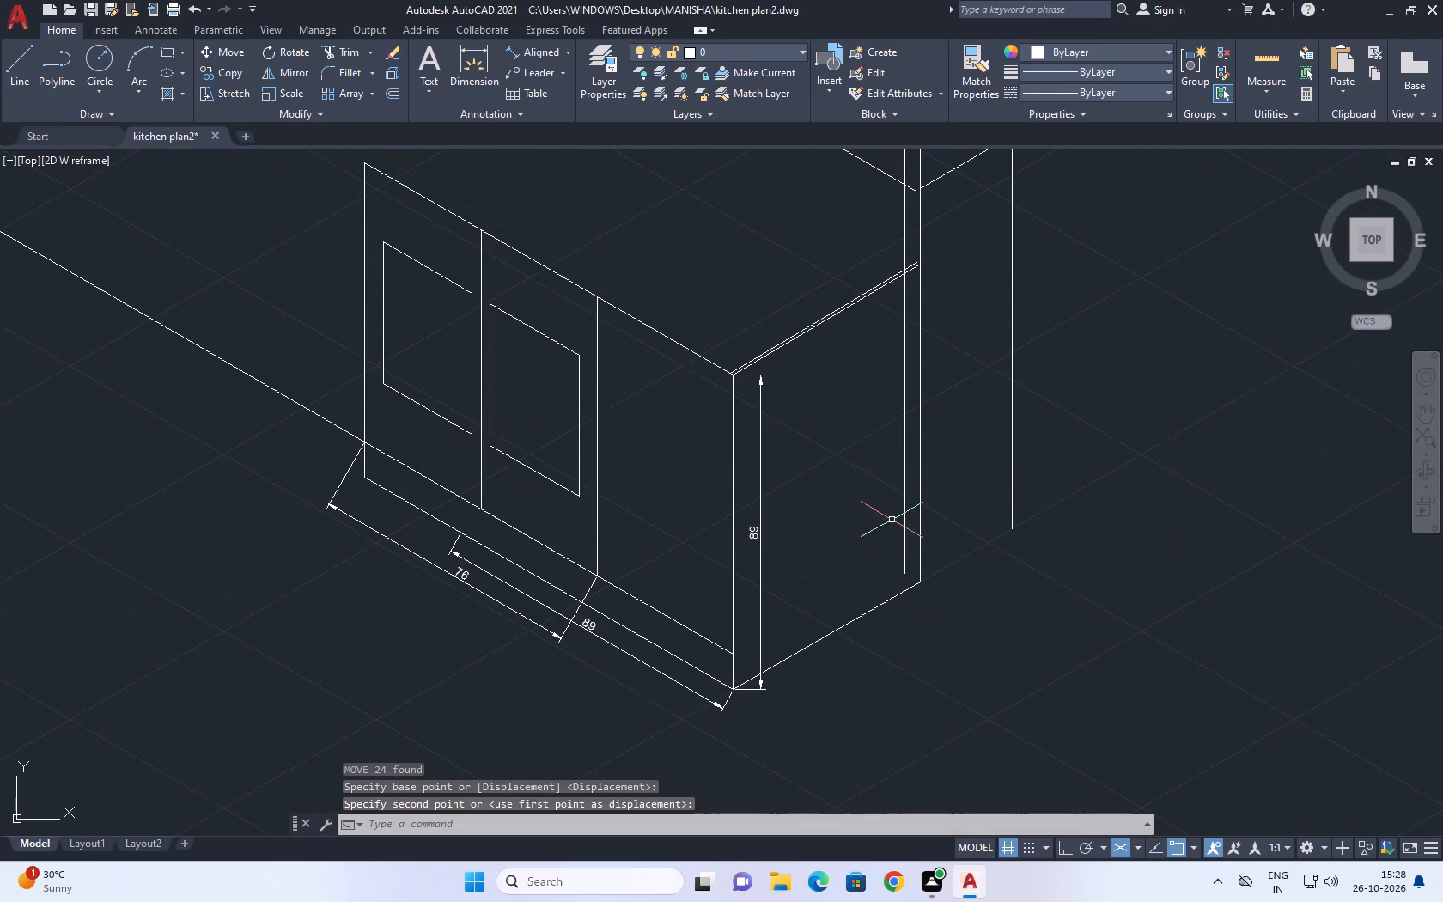
Extend the inner vertical corner line down to the lower cabinet's side bottom edge.
middle_click_drag(892, 365, 893, 481)
scroll(601, 594, "down", 1)
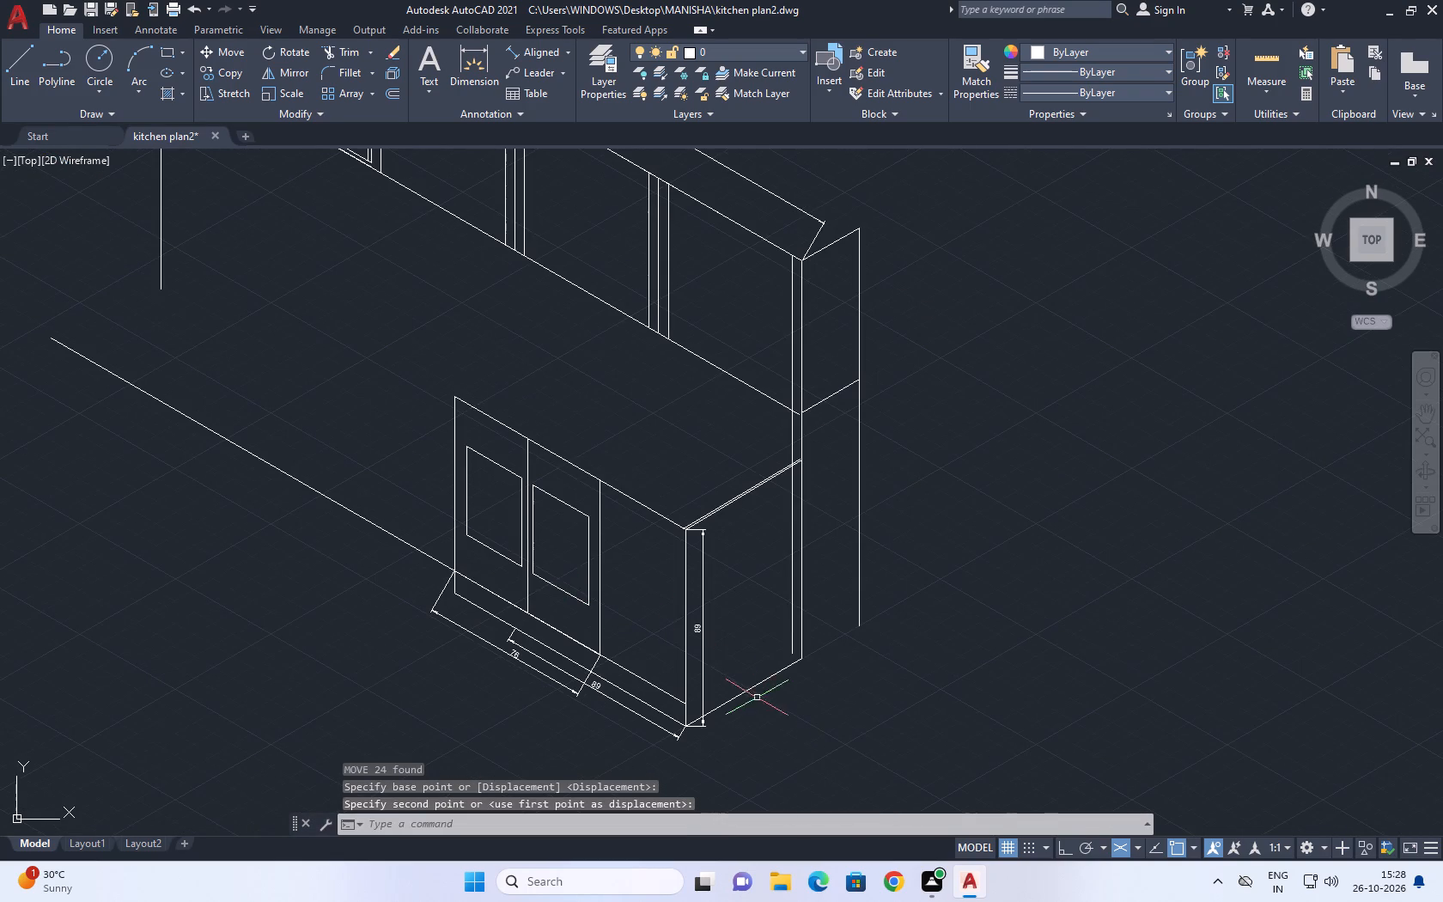
key("e")
key("x")
key("space")
scroll(769, 654, "up", 2)
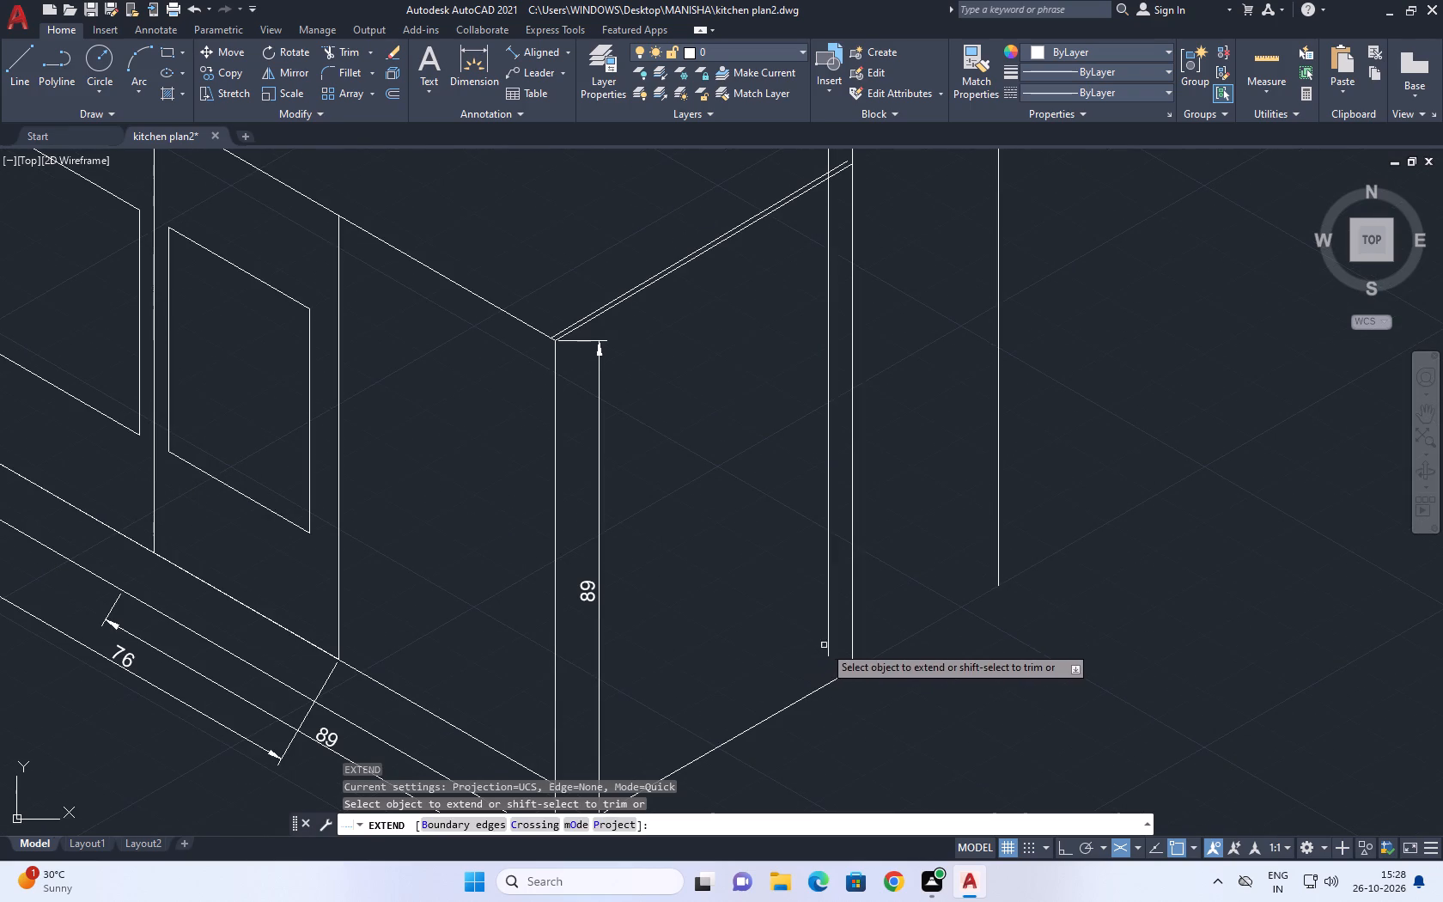
left_click(829, 644)
Extend the upper of the lower cabinet's double top side lines to the outer vertical corner line.
middle_click_drag(784, 429, 771, 651)
left_click_drag(754, 359, 754, 376)
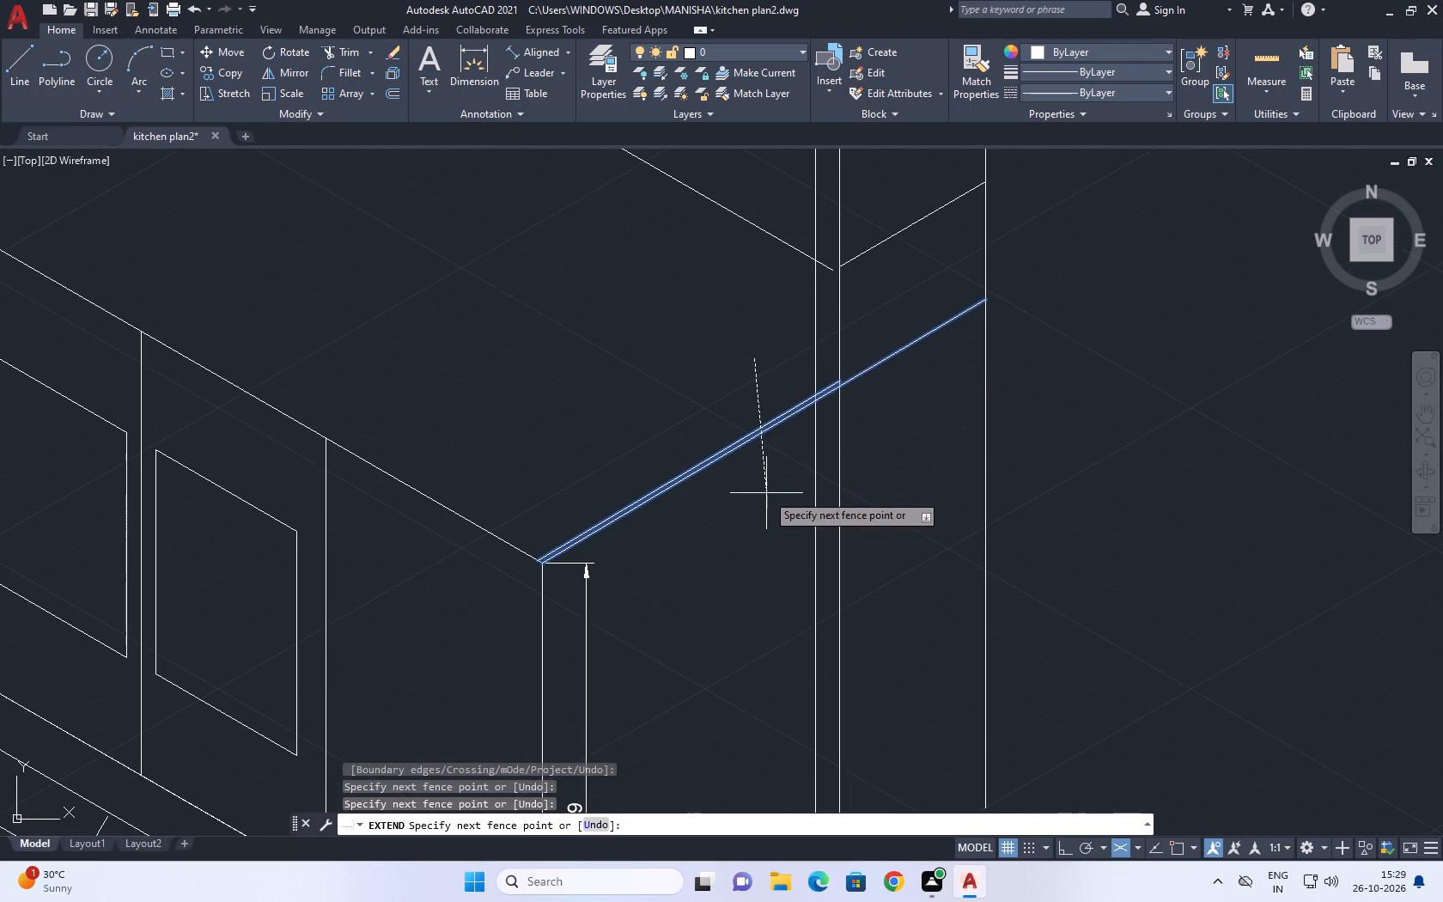
key("Escape")
key("space")
scroll(783, 432, "up", 1)
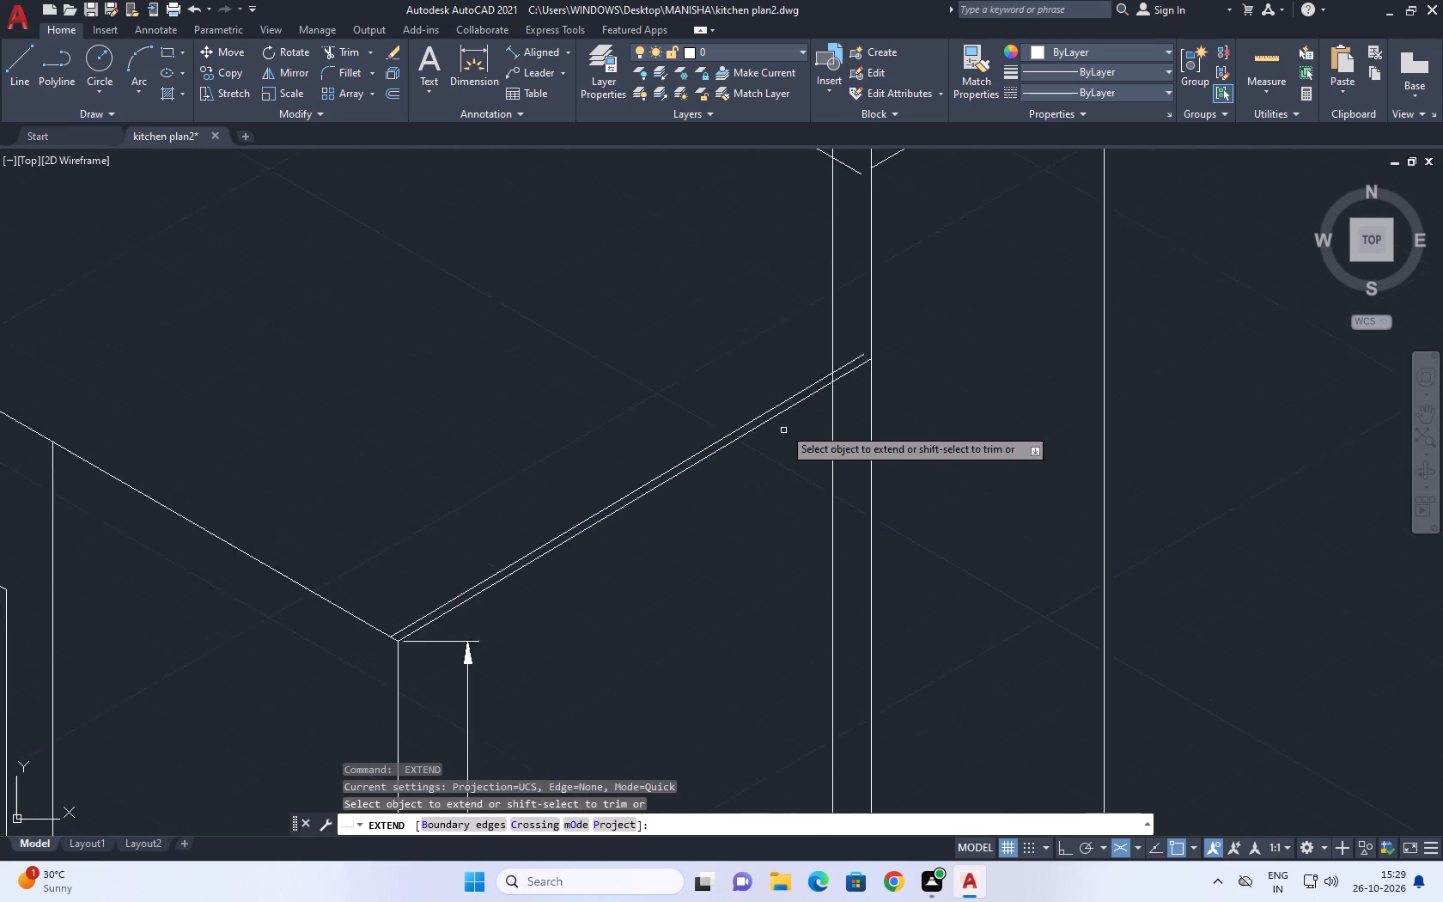
scroll(783, 424, "up", 1)
left_click(791, 387)
scroll(795, 439, "down", 3)
key("Escape")
middle_click_drag(874, 402, 868, 454)
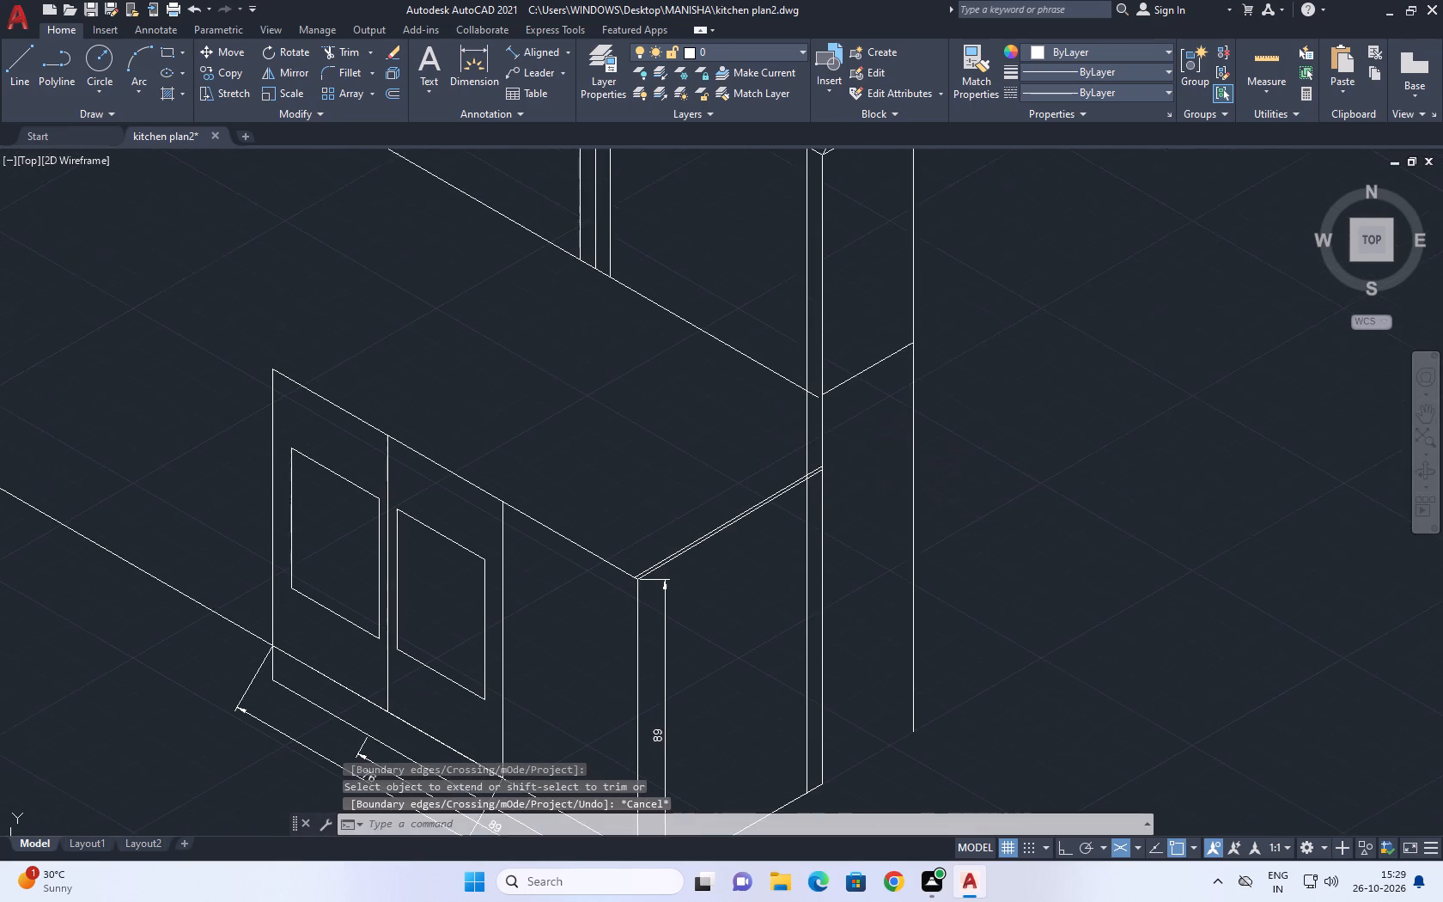
Fillet the upper cabinets' front and side bottom edges into a sharp corner with radius 0.
scroll(807, 375, "up", 2)
middle_click_drag(801, 413, 784, 545)
key("f")
key("space")
left_click(836, 554)
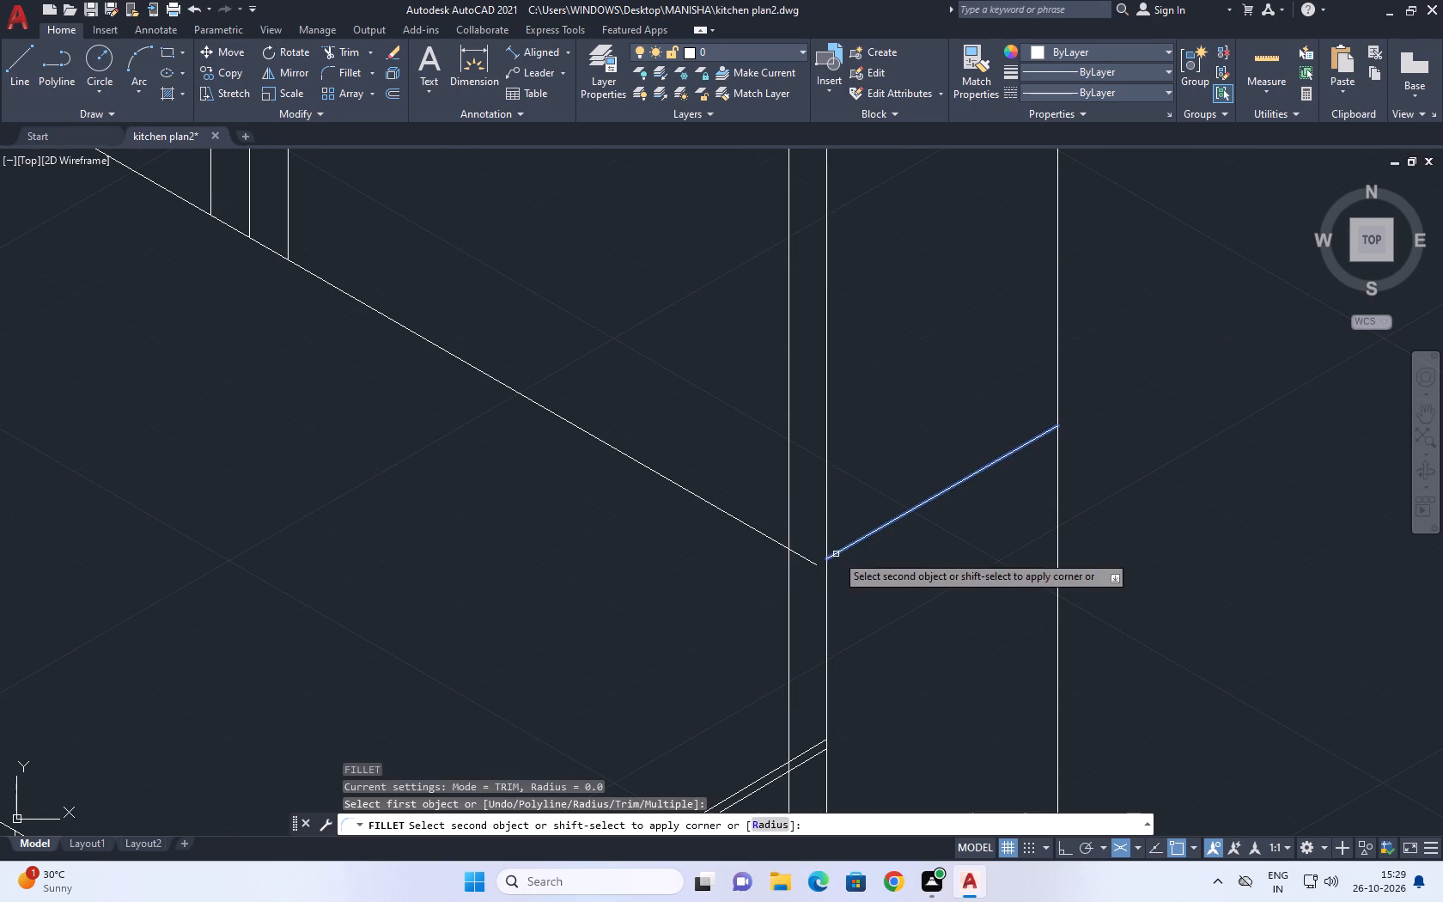
left_click(813, 561)
key("Escape")
middle_click_drag(809, 460, 812, 605)
scroll(813, 611, "down", 3)
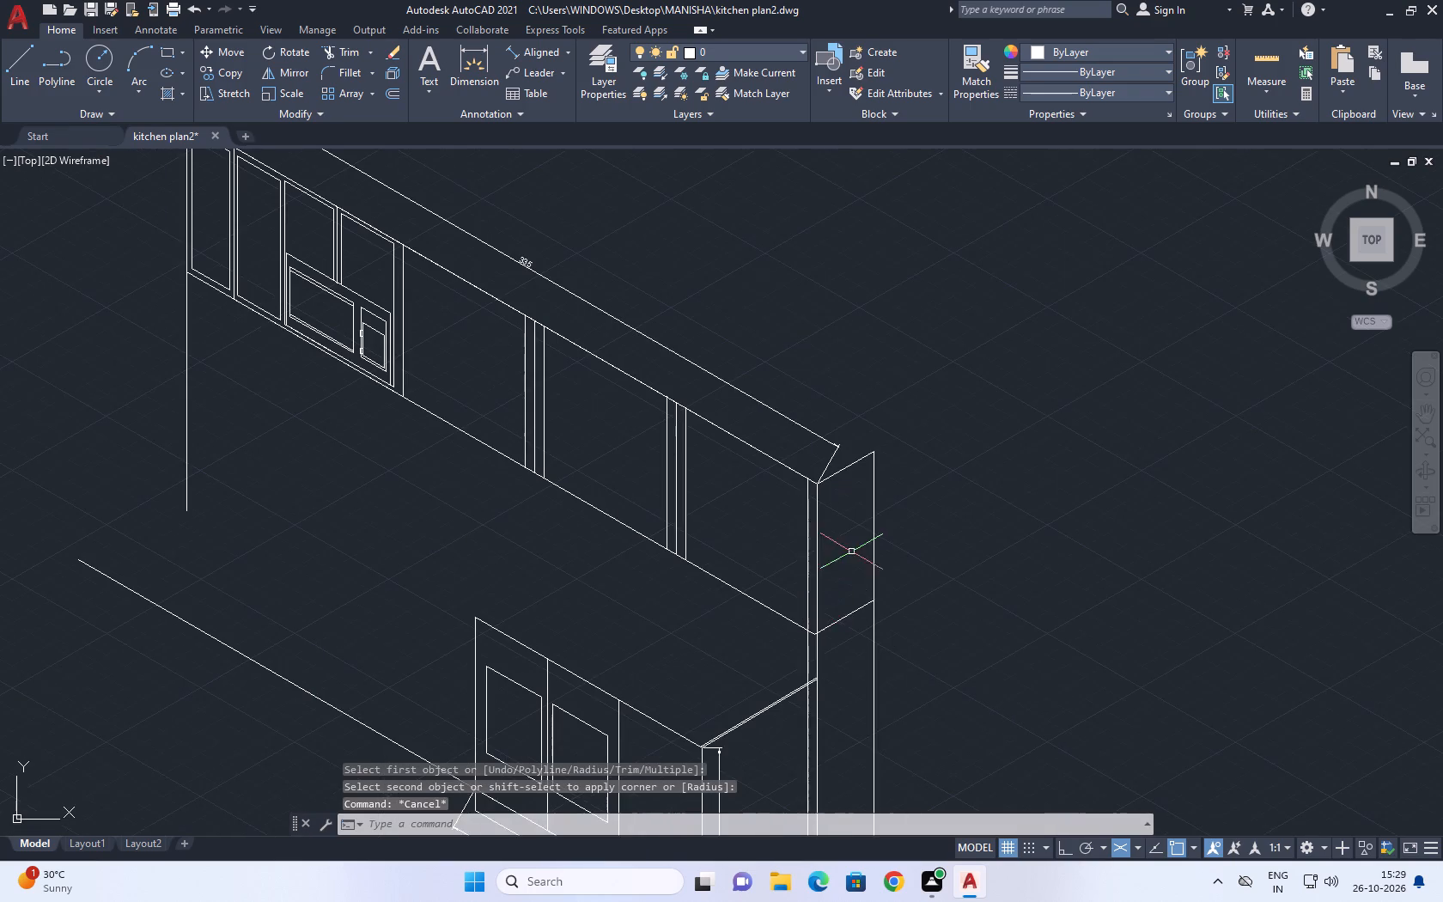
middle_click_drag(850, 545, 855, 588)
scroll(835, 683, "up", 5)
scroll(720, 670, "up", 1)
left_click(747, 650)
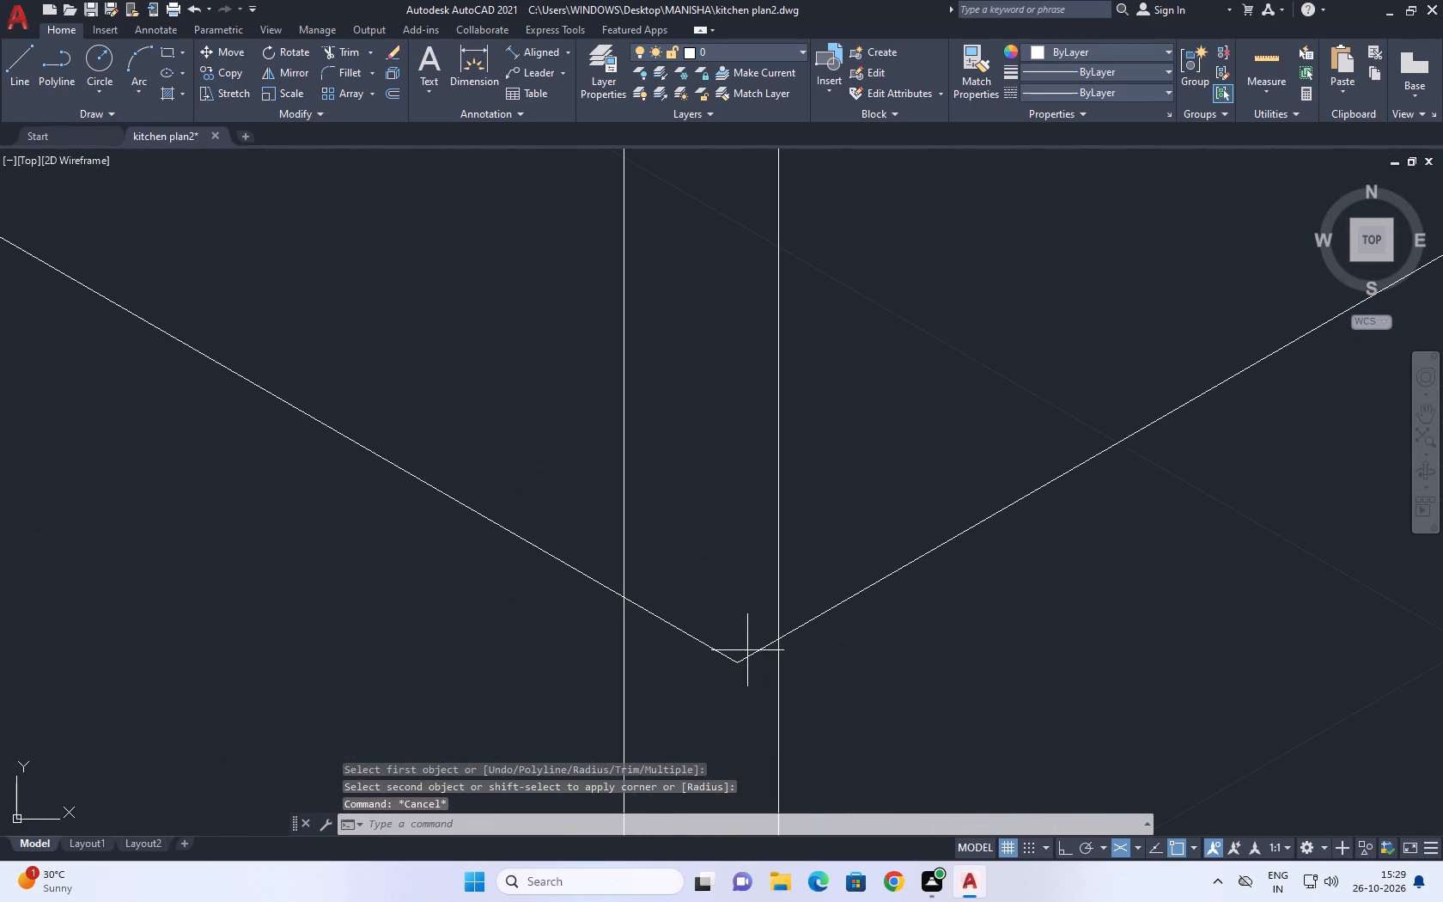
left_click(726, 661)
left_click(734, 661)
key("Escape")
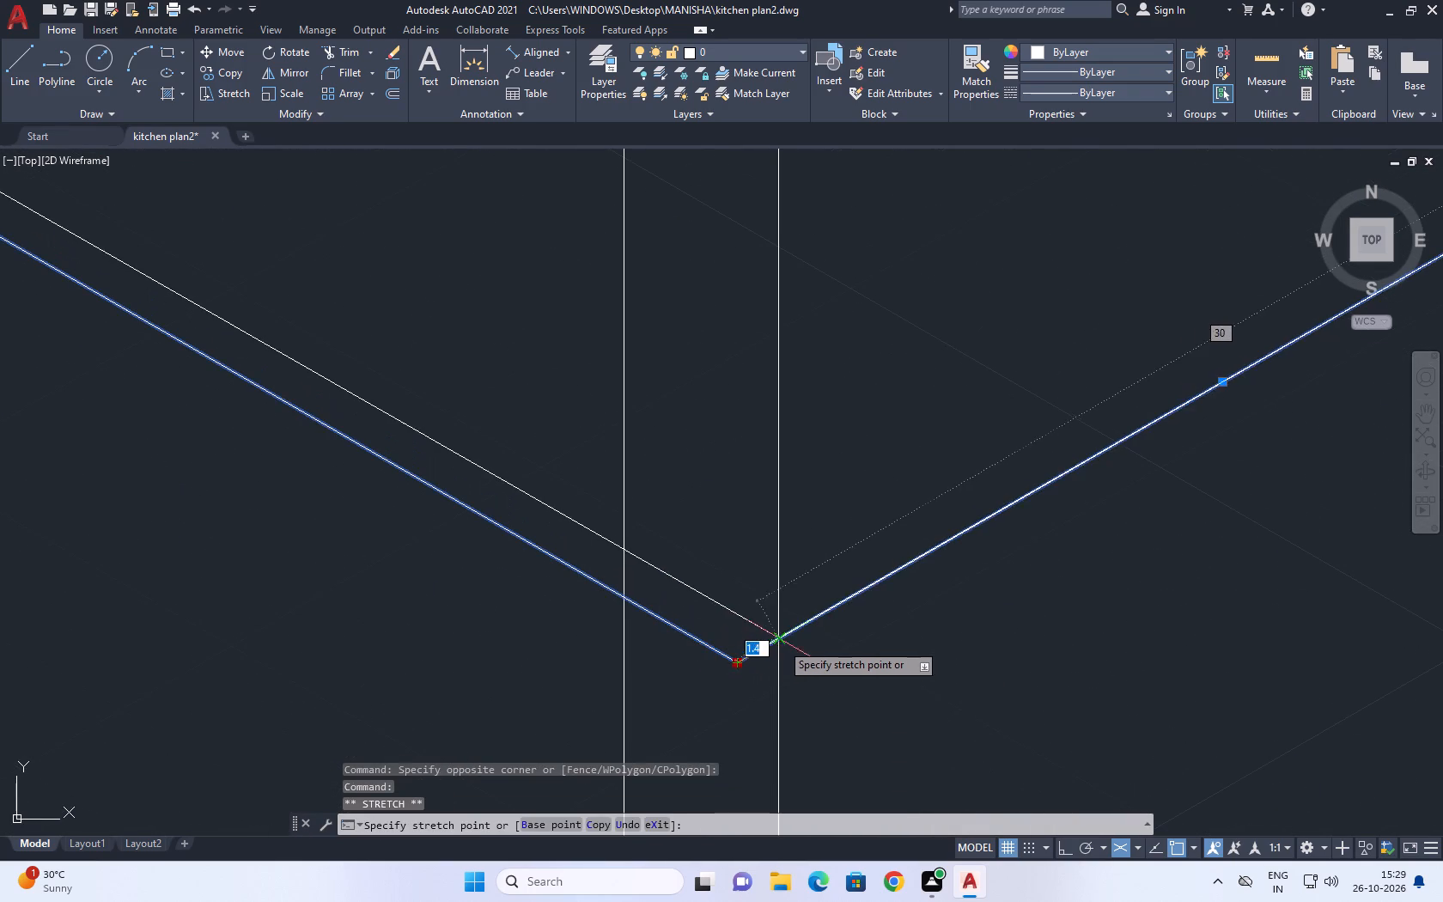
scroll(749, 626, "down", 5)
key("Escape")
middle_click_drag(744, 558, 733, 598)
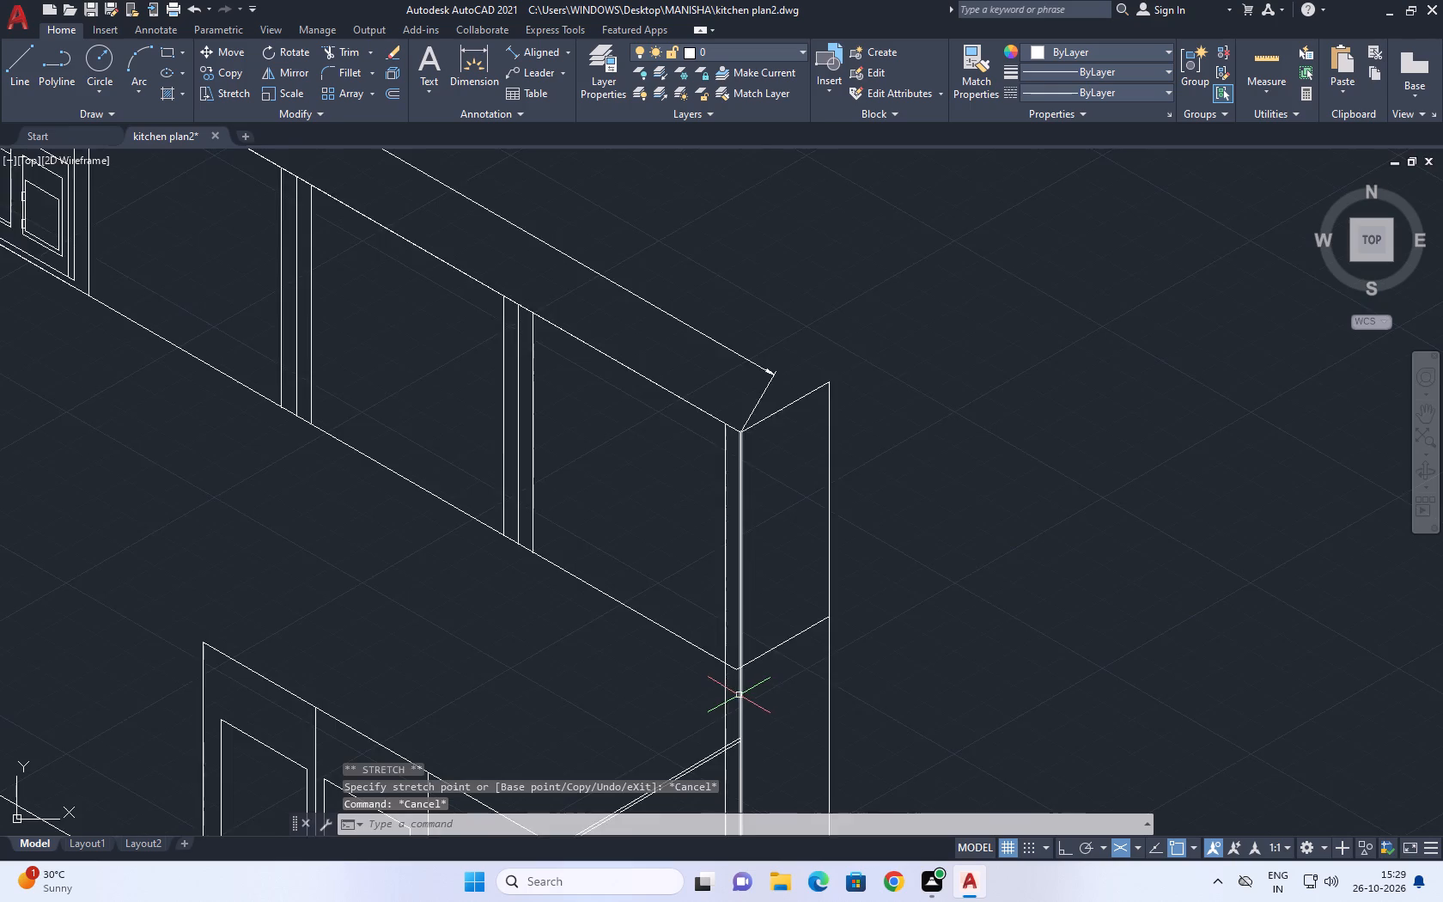
Examine how the upper cabinets, lower cabinet, wall lines and long base line fit together across the whole drawing.
scroll(739, 695, "up", 4)
scroll(743, 615, "down", 6)
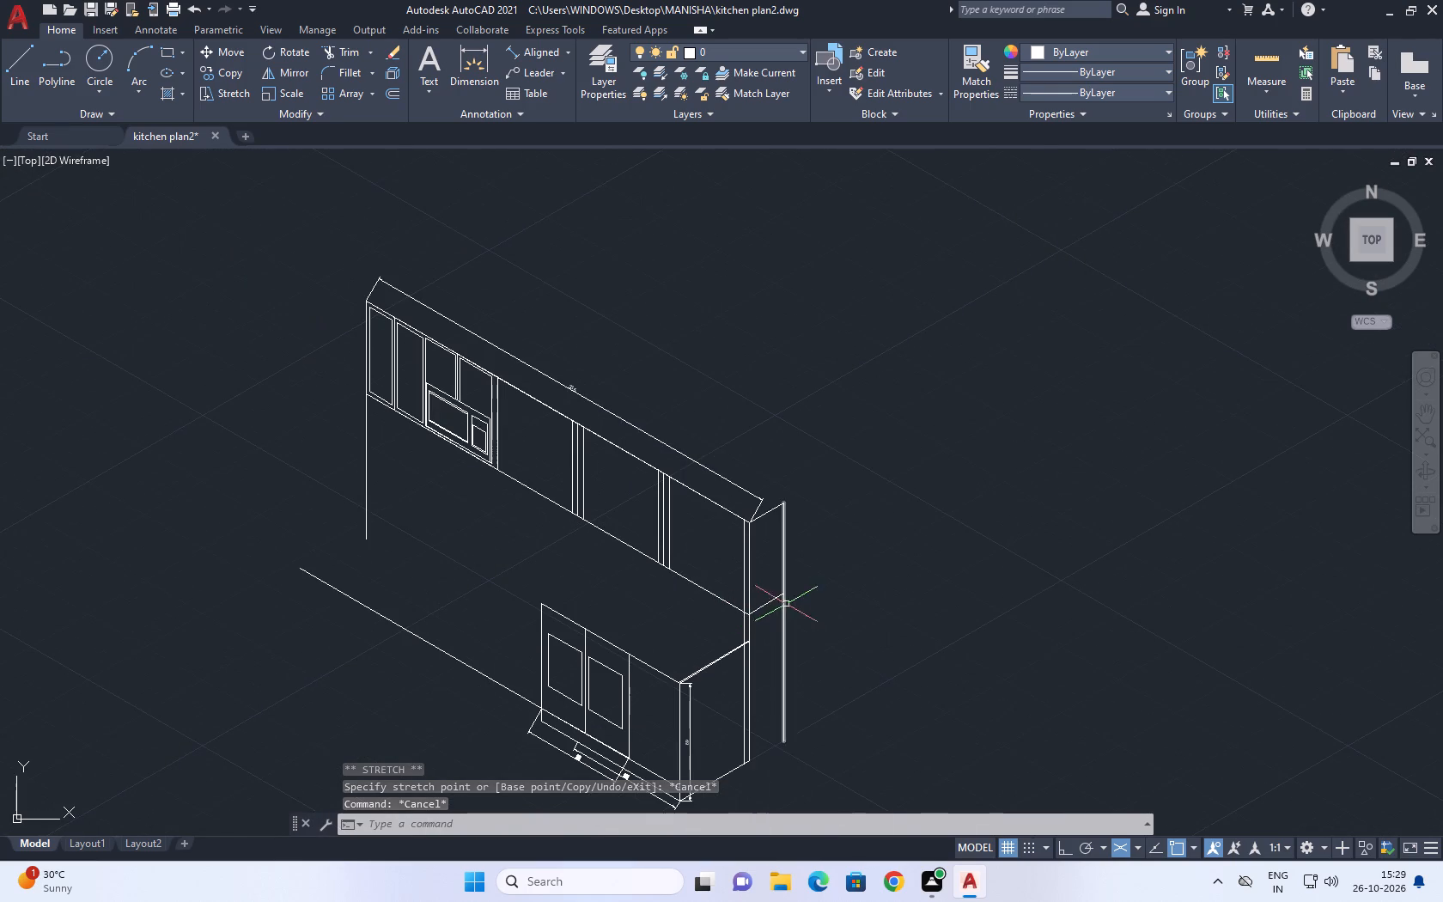
middle_click_drag(780, 555, 784, 575)
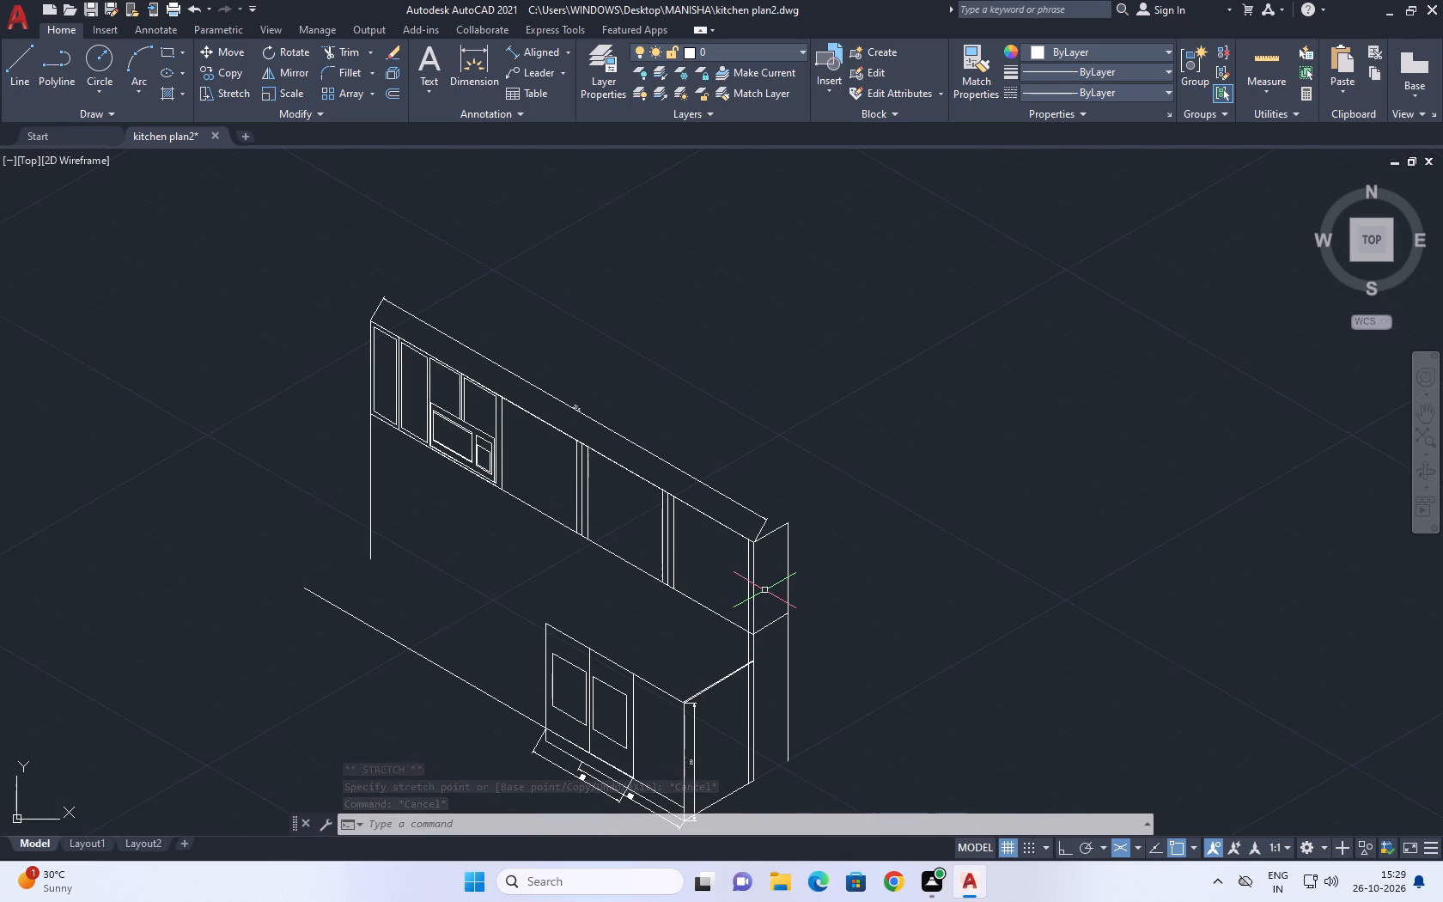
scroll(790, 609, "down", 2)
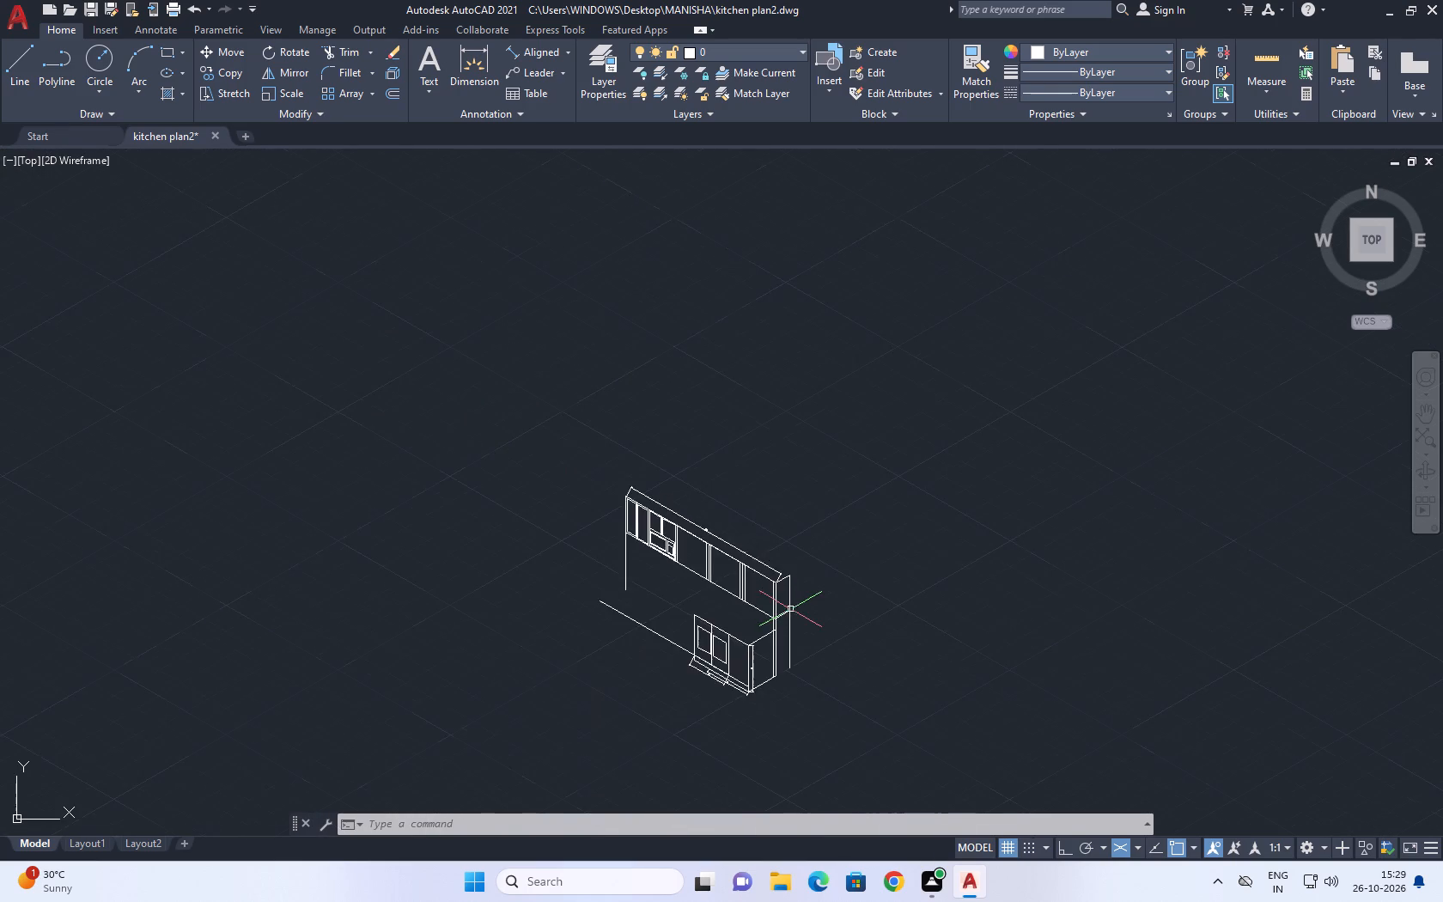
scroll(685, 617, "up", 3)
middle_click_drag(647, 475, 845, 531)
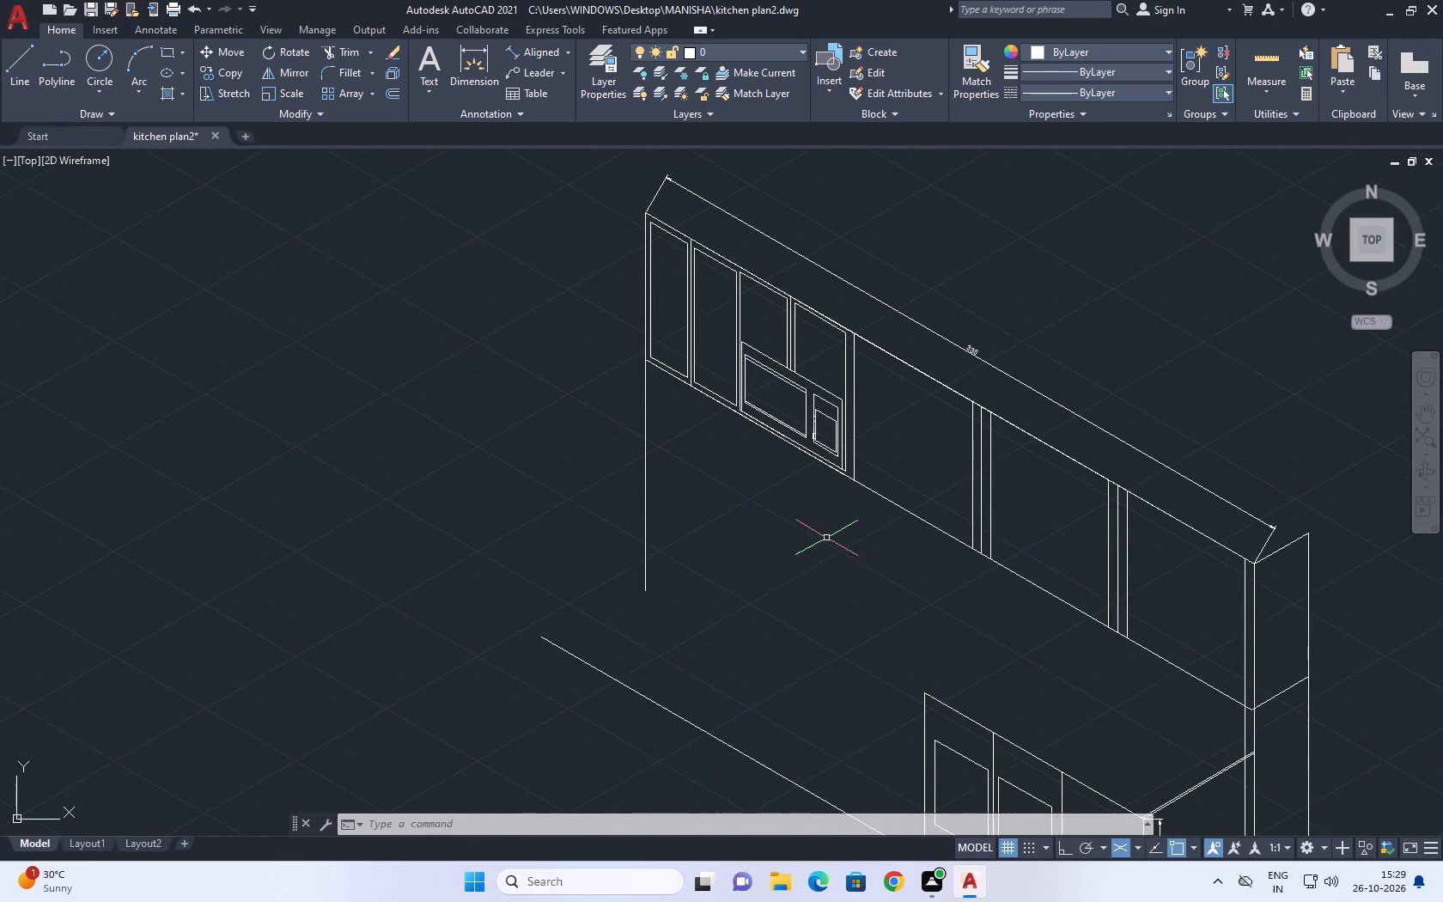
scroll(699, 504, "down", 1)
middle_click_drag(711, 600, 713, 545)
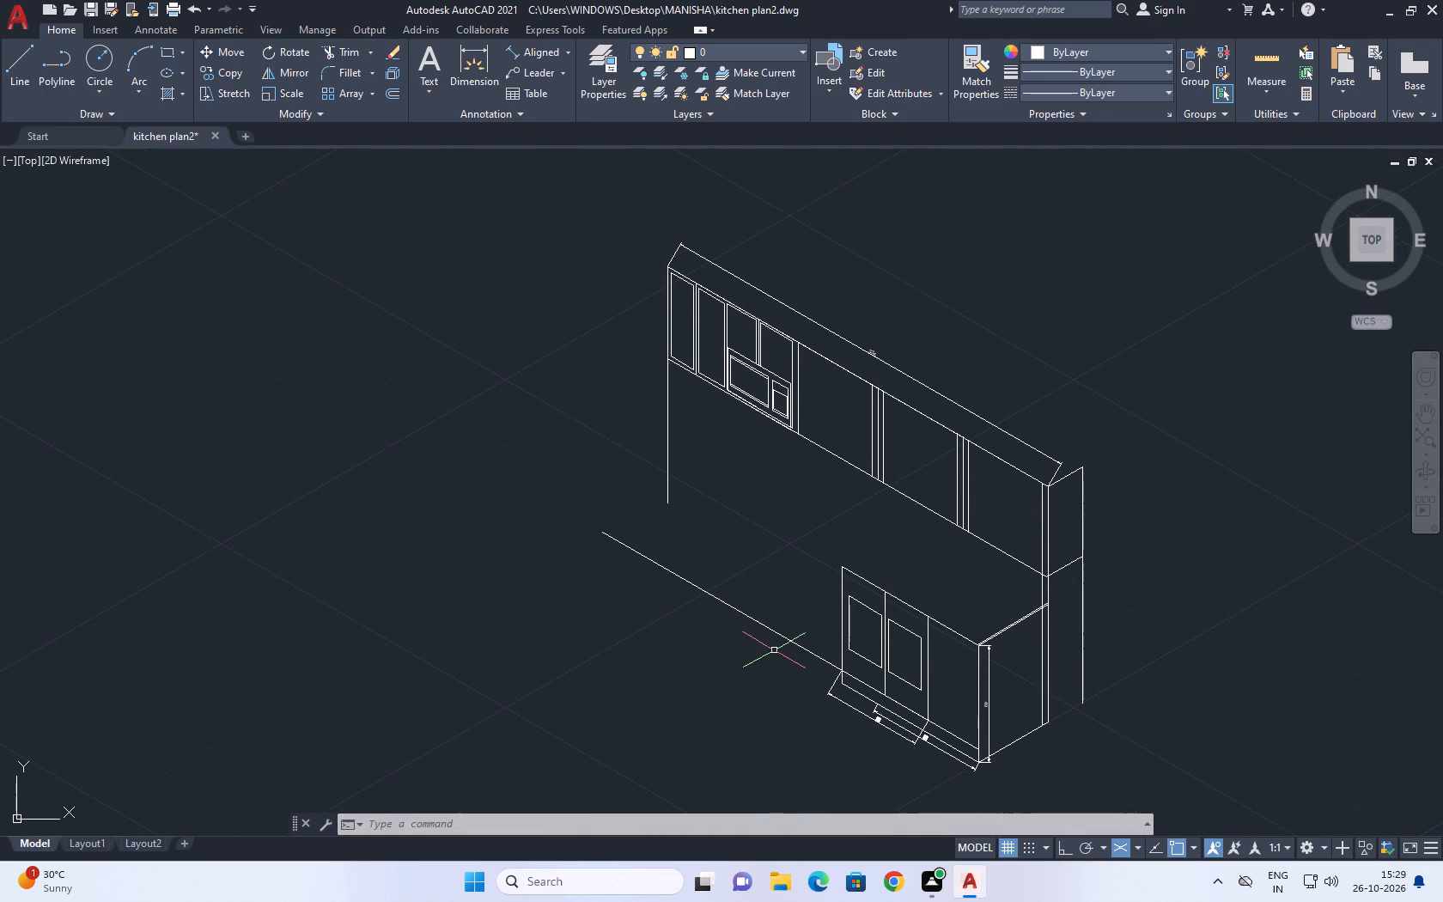
middle_click_drag(722, 530, 724, 549)
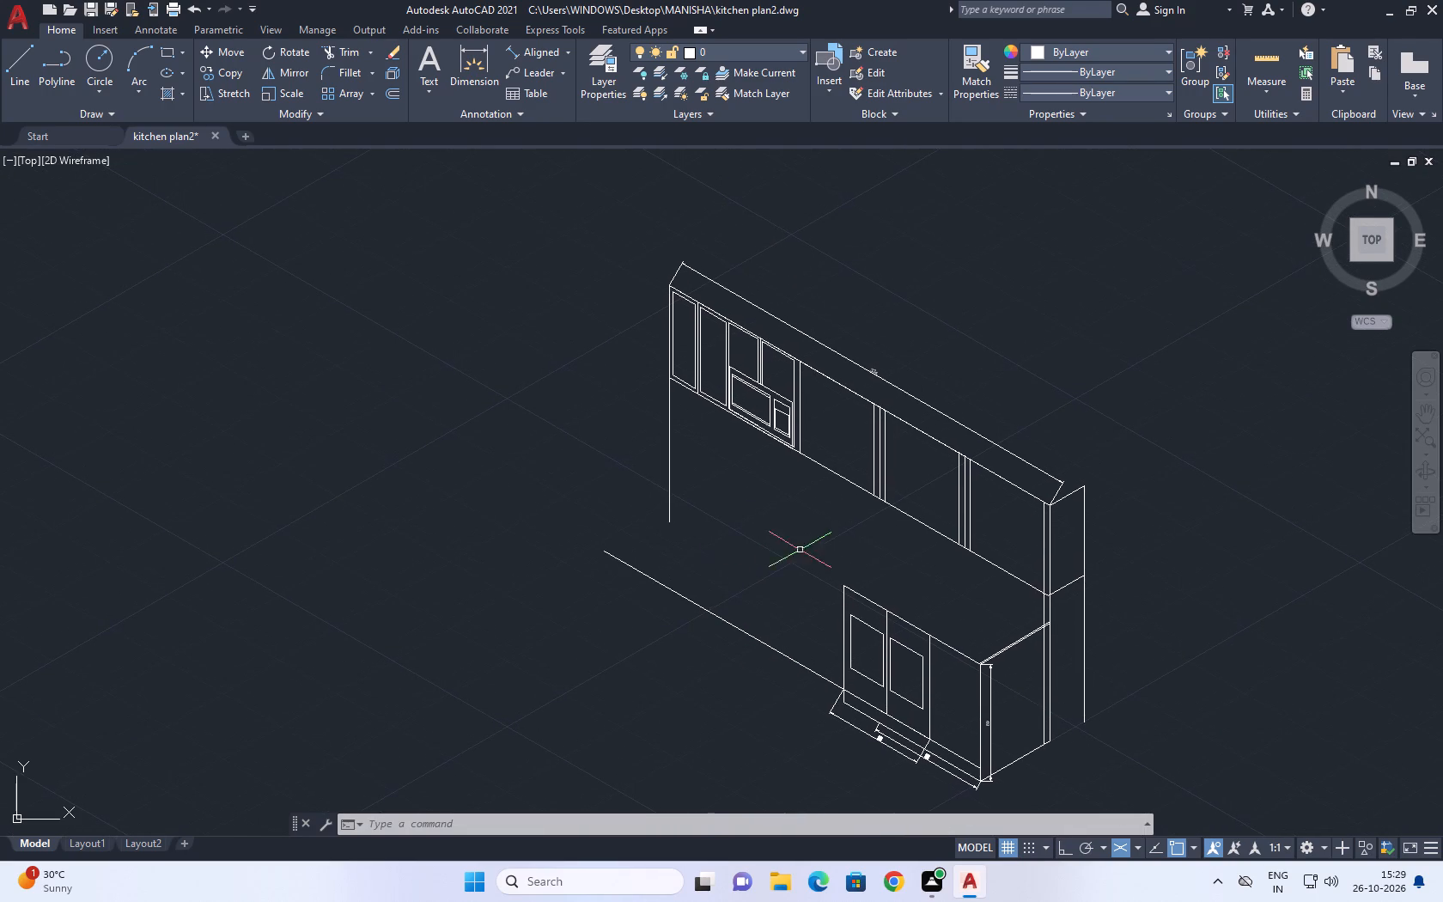
middle_click(910, 549)
middle_click_drag(656, 538, 655, 546)
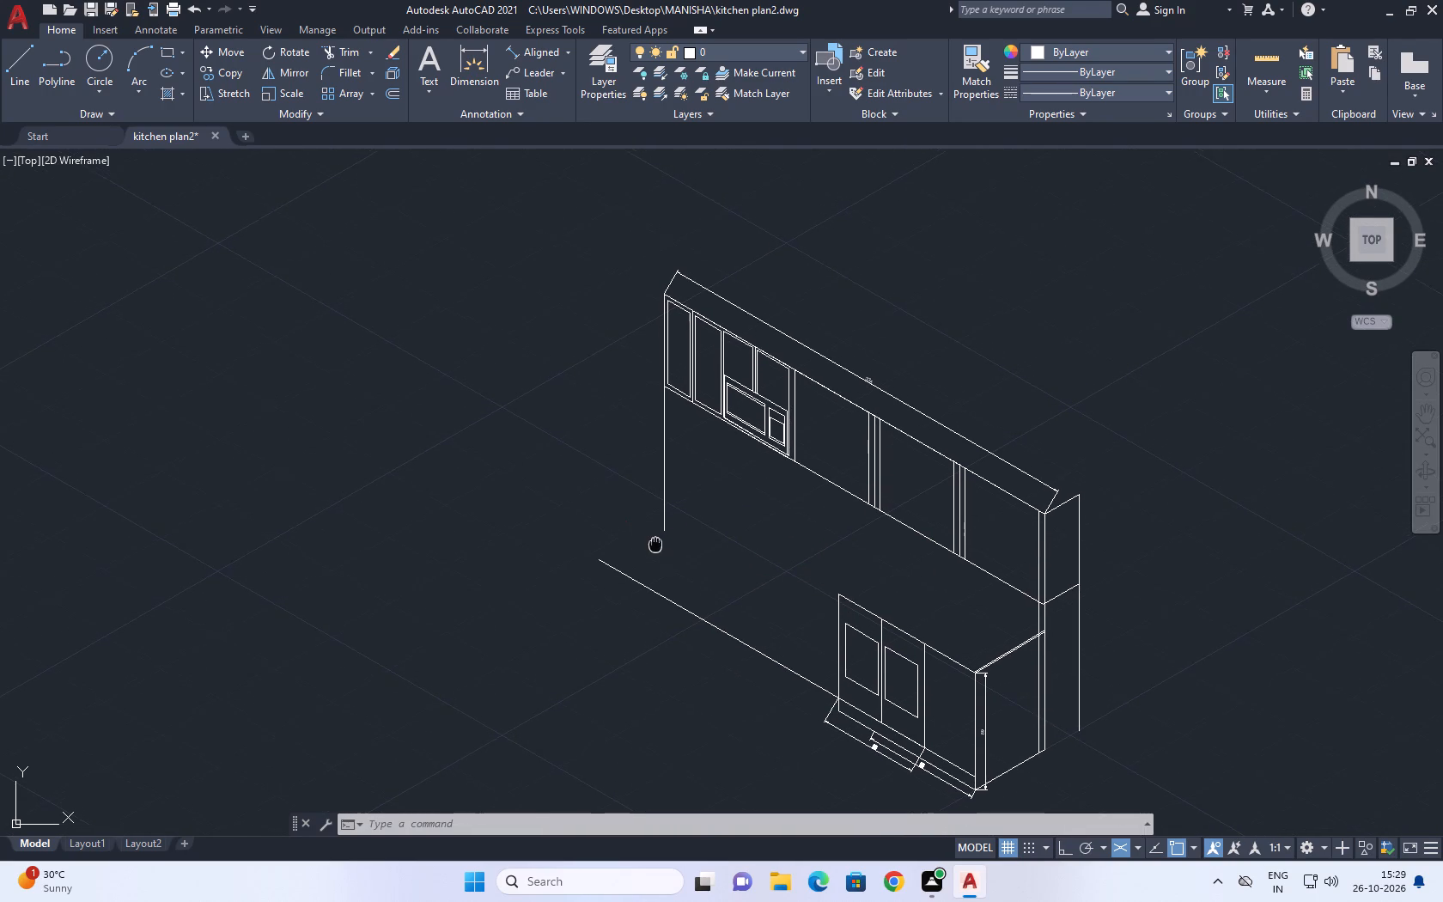
middle_click_drag(655, 546, 655, 552)
With Ortho on, draw a line at 150° from the lower cabinet's back top corner to the upper cabinets' far vertical line.
key("l")
key("space")
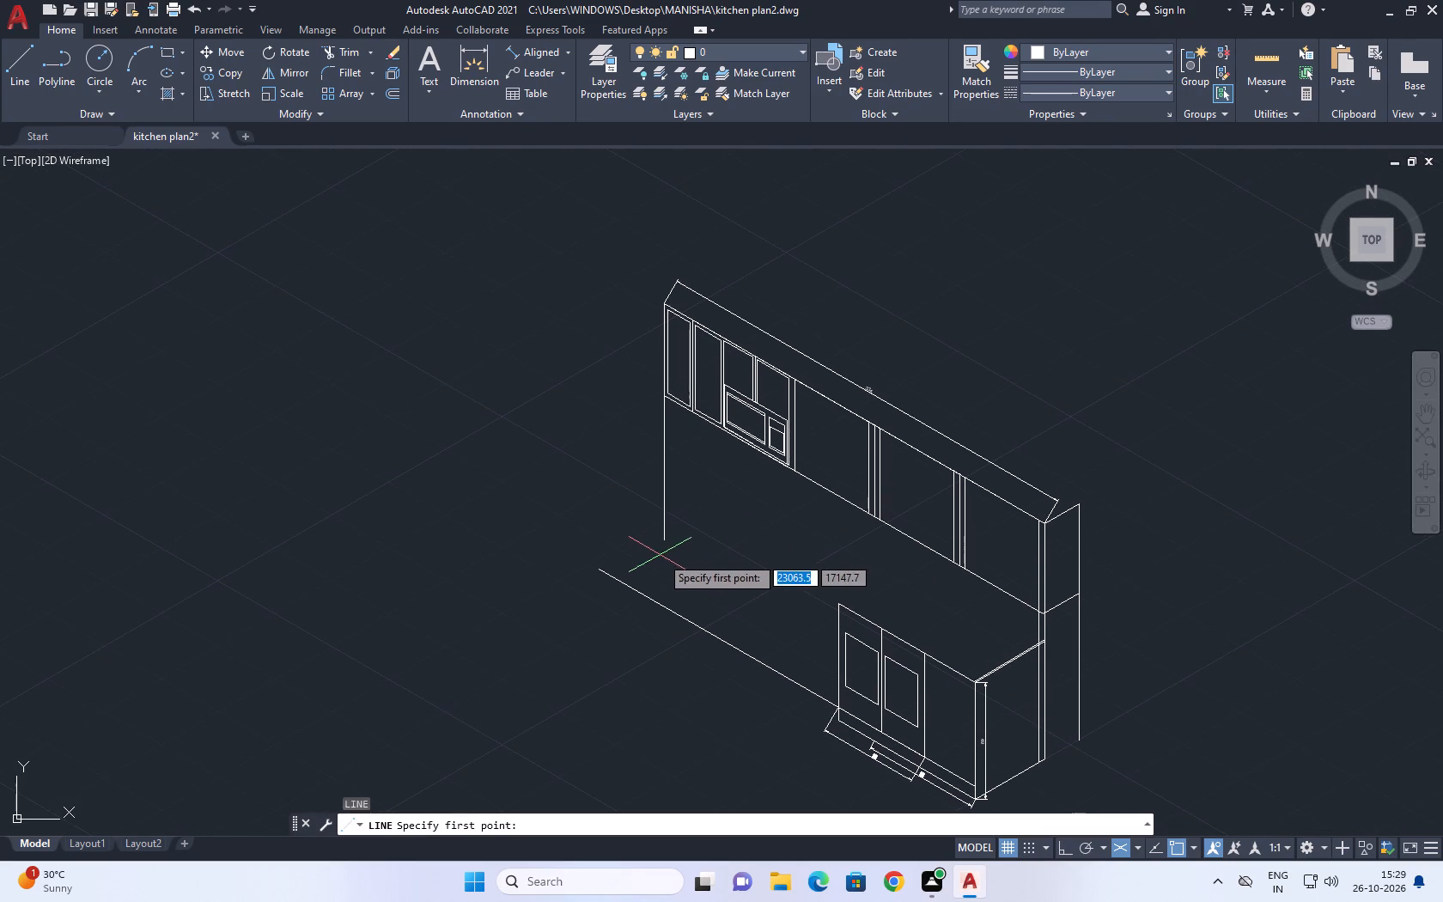
middle_click_drag(685, 573, 674, 571)
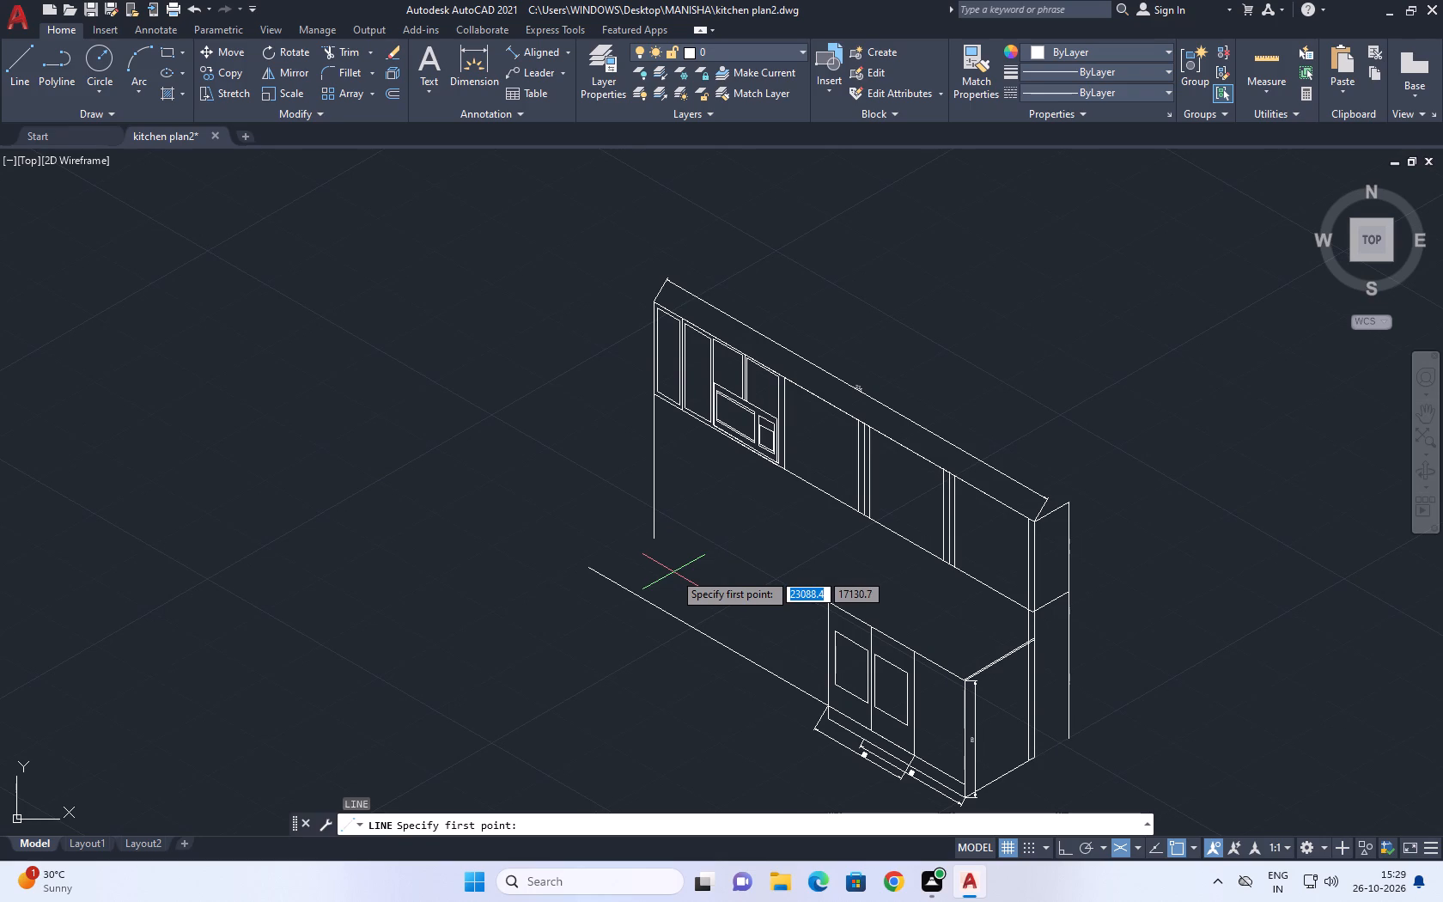
scroll(1020, 639, "up", 2)
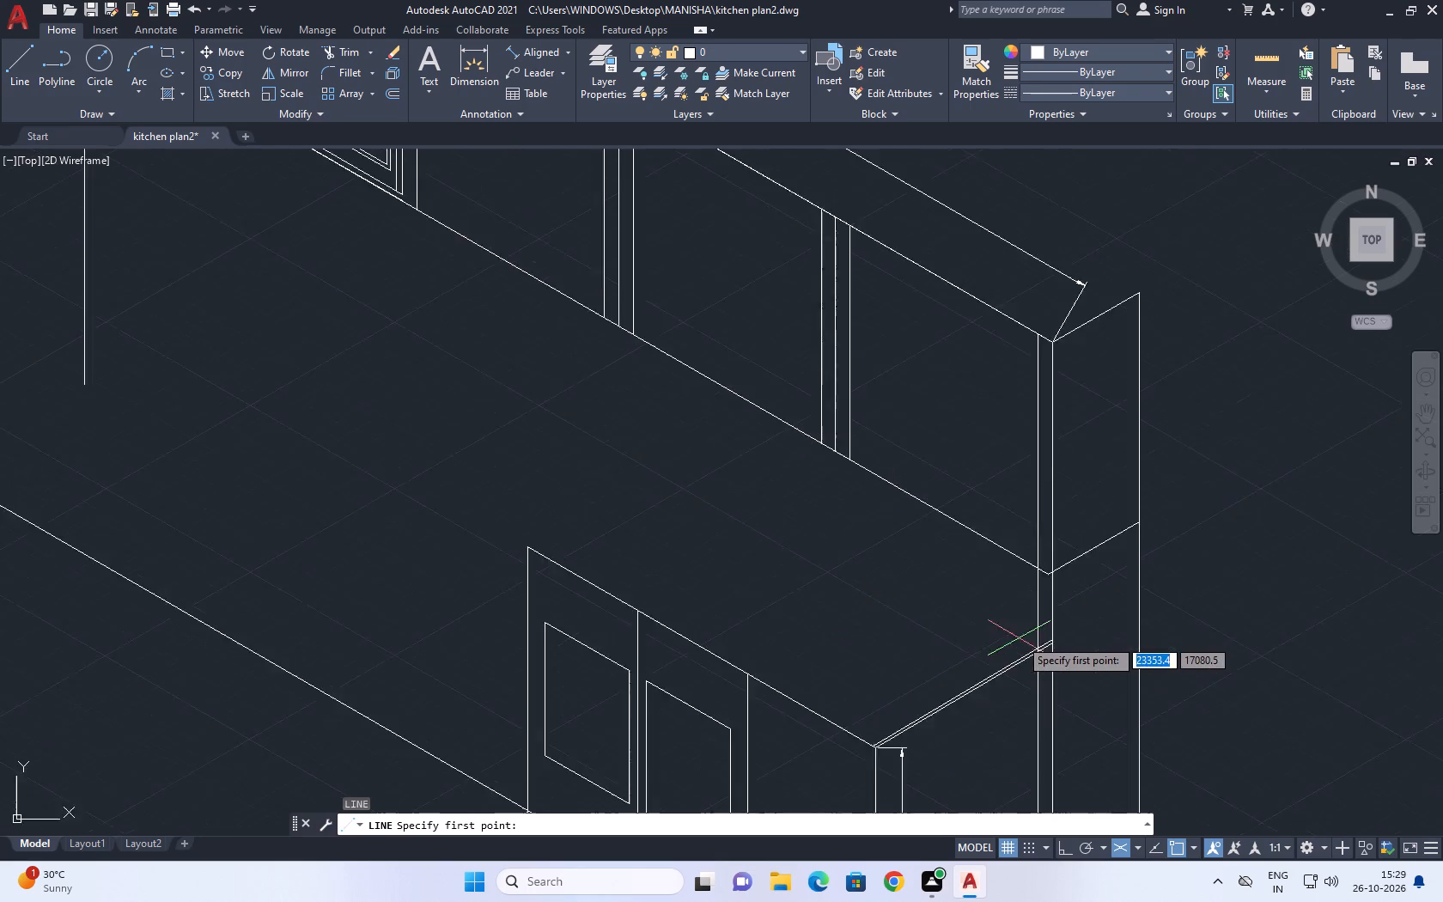
scroll(1021, 638, "up", 2)
left_click(1098, 653)
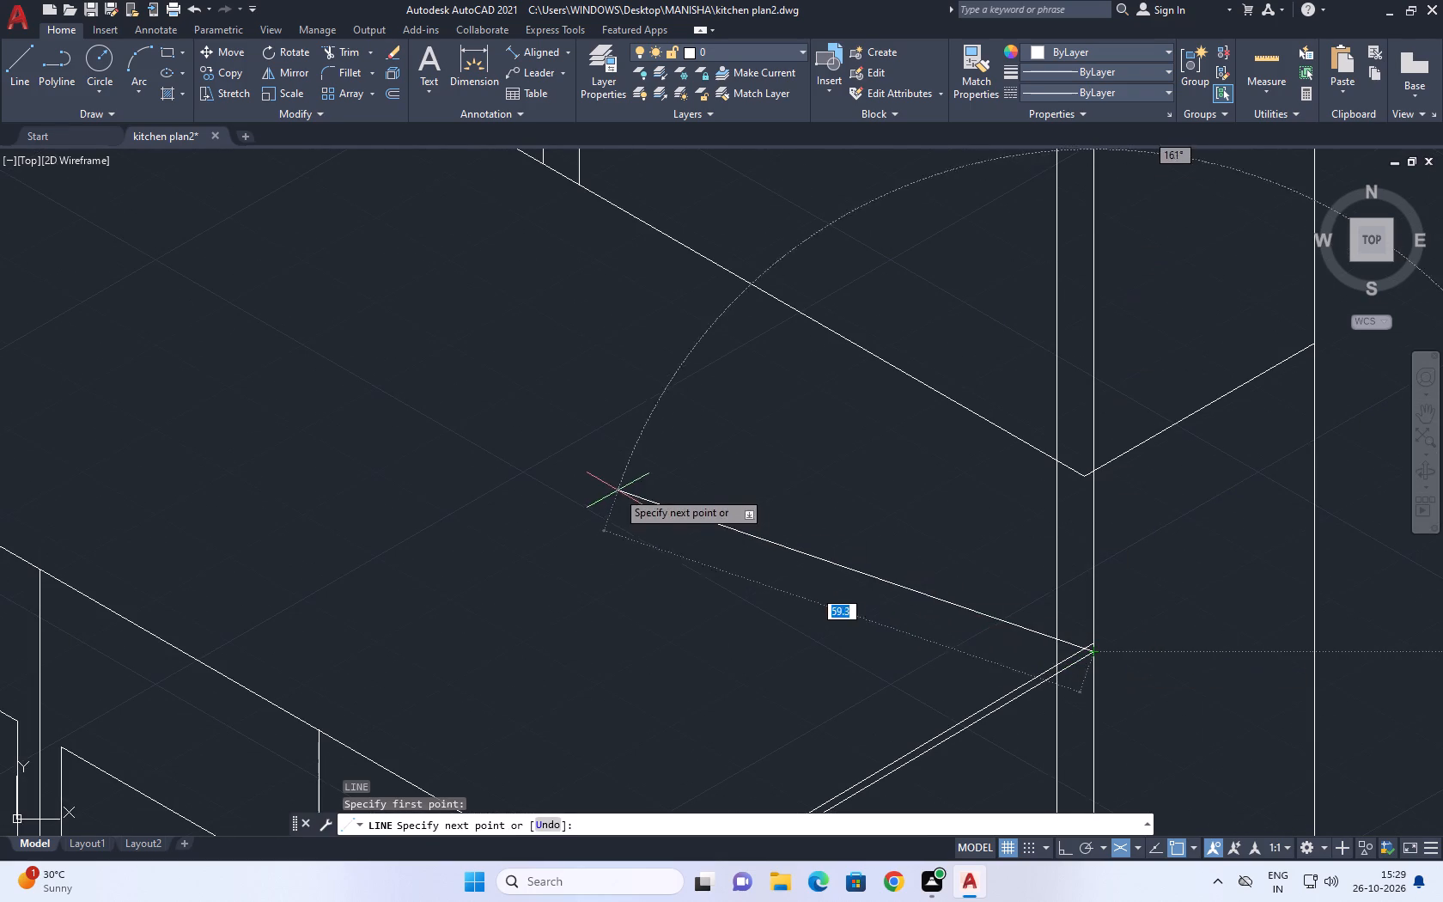
middle_click_drag(709, 485, 807, 506)
key("F6")
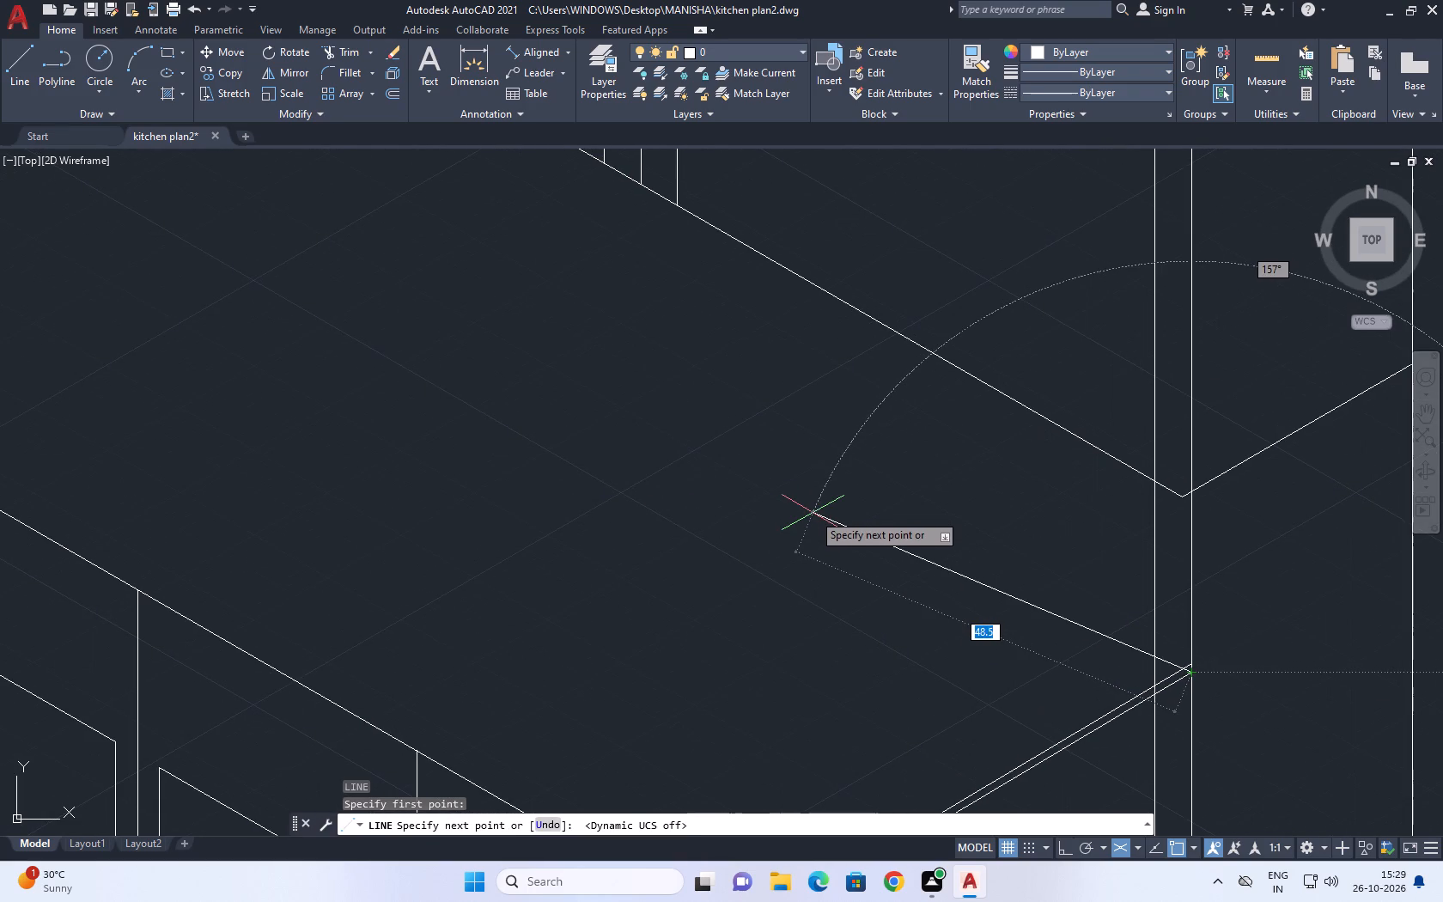
key("F8")
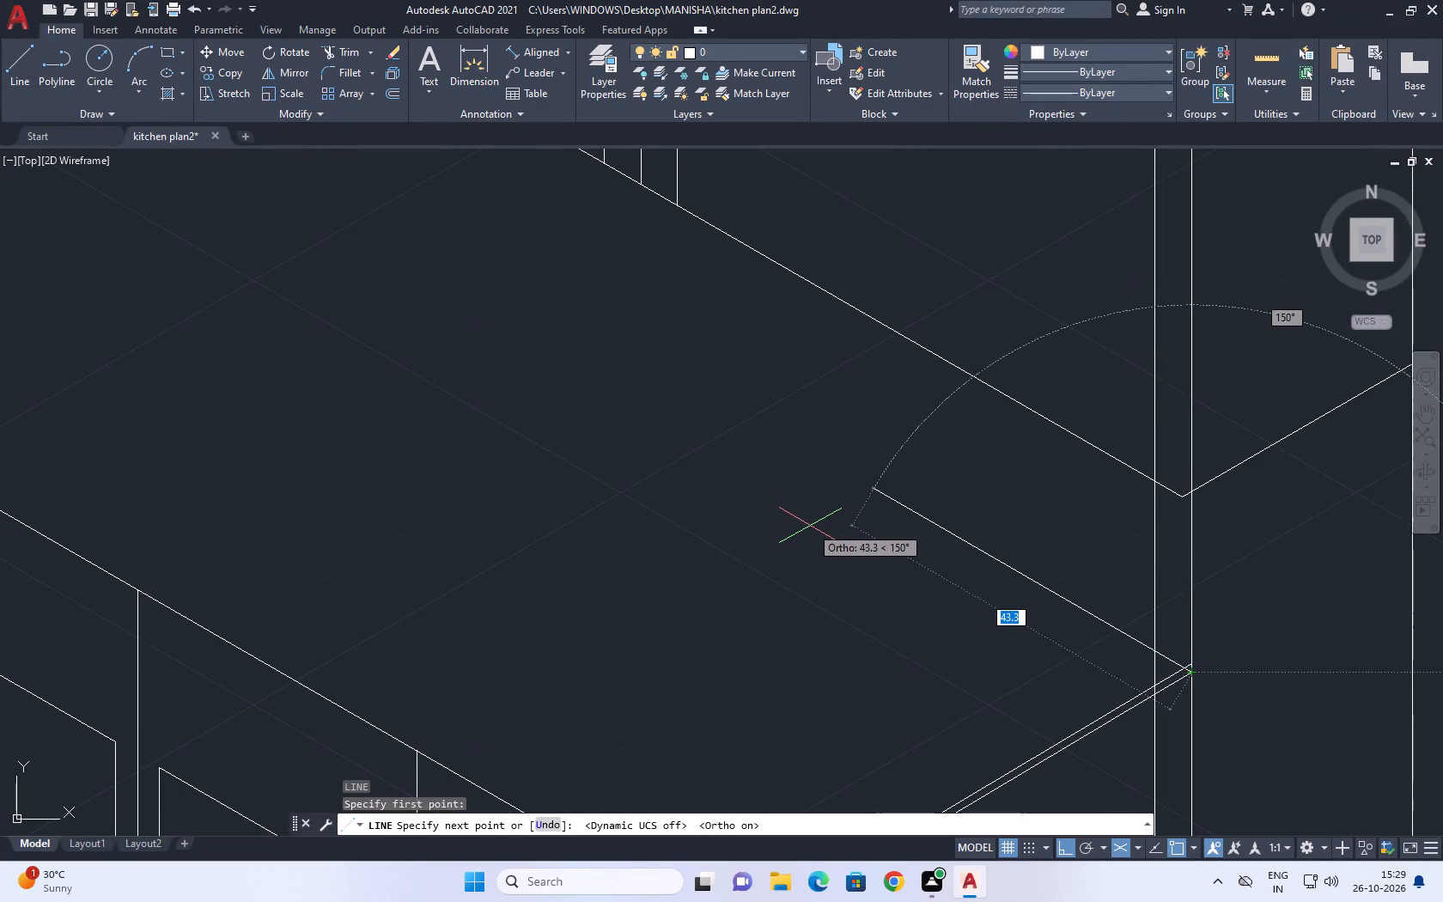
key("F6")
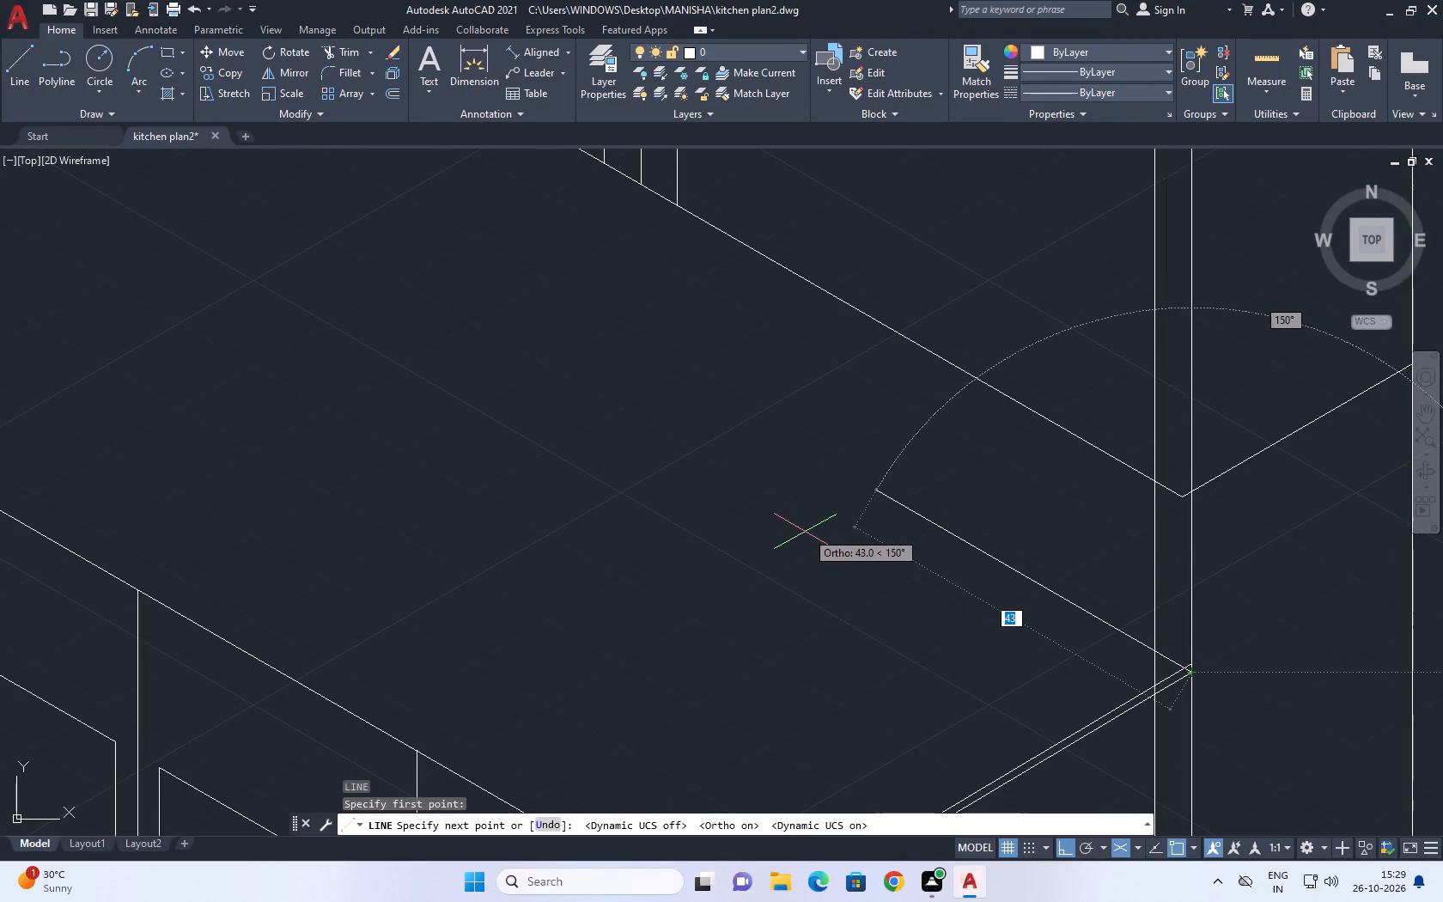
scroll(800, 535, "down", 3)
scroll(751, 526, "up", 1)
middle_click_drag(549, 471, 715, 570)
scroll(770, 570, "down", 5)
scroll(705, 534, "up", 4)
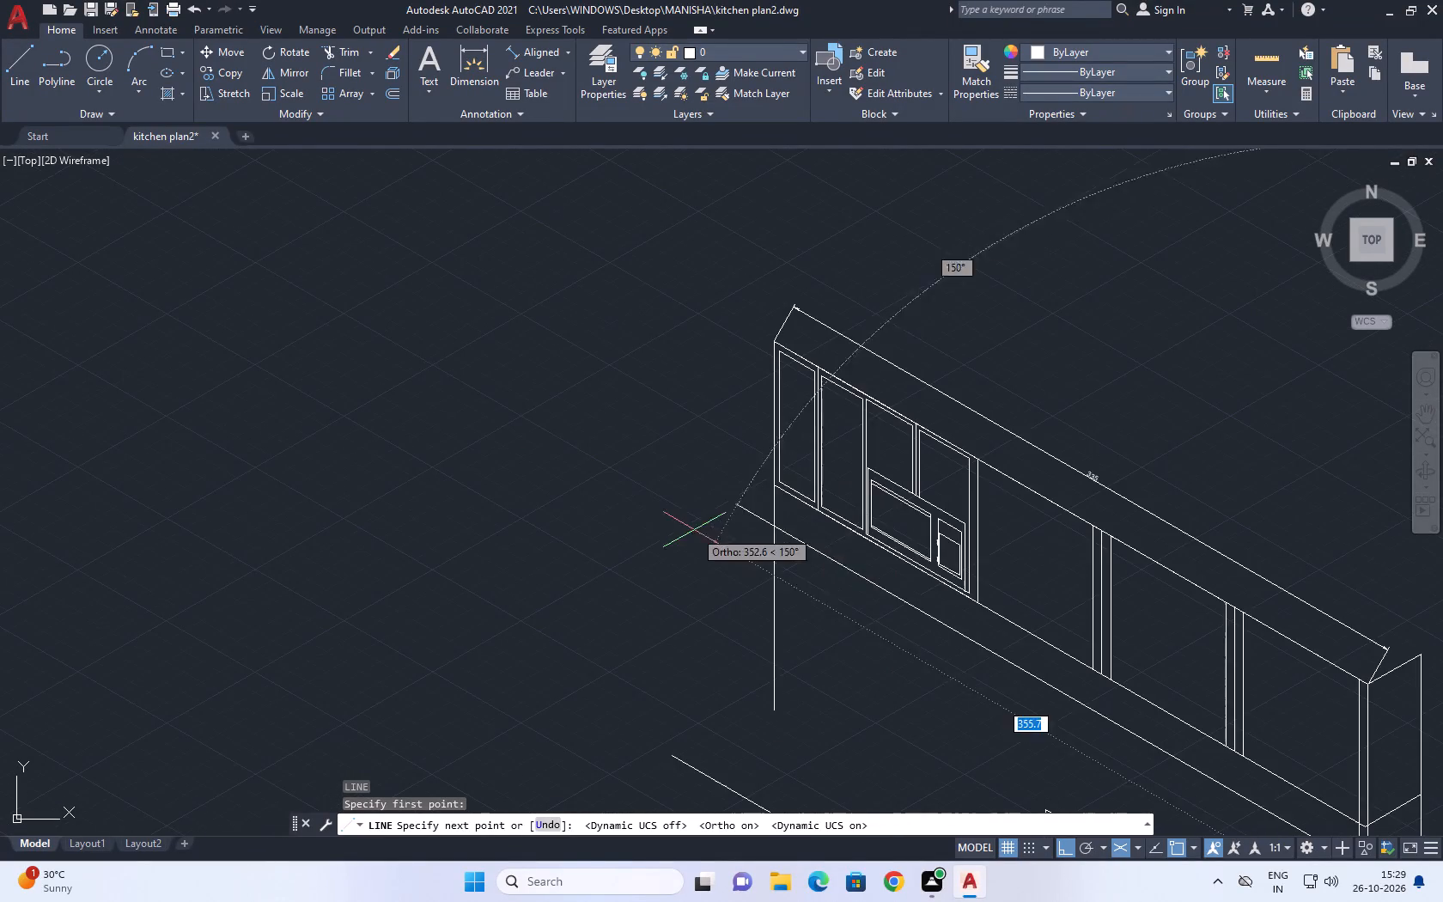
scroll(774, 505, "up", 2)
left_click(771, 561)
key("Escape")
scroll(690, 458, "down", 4)
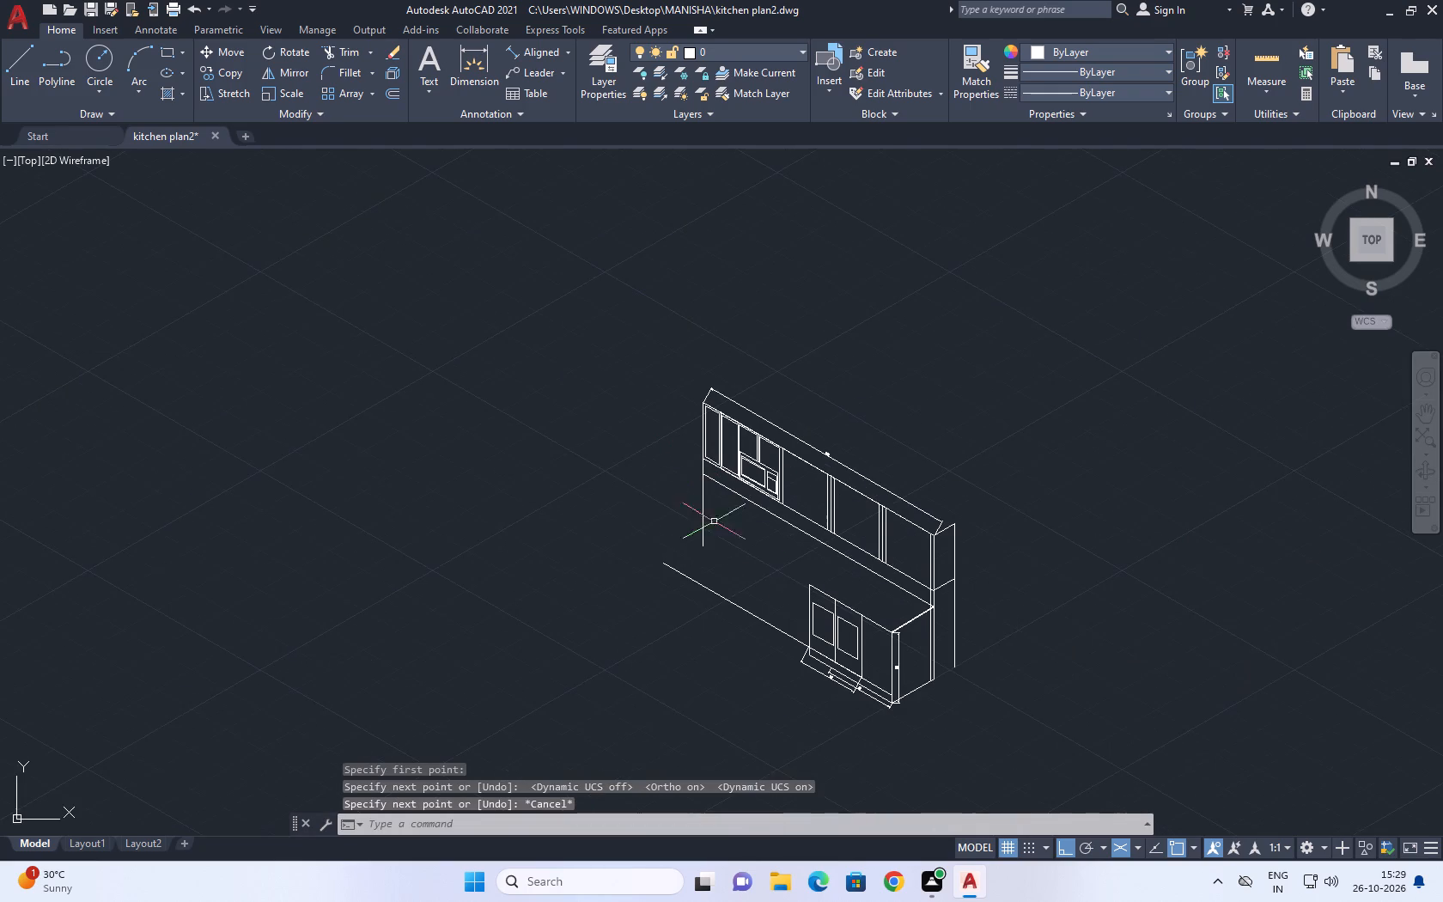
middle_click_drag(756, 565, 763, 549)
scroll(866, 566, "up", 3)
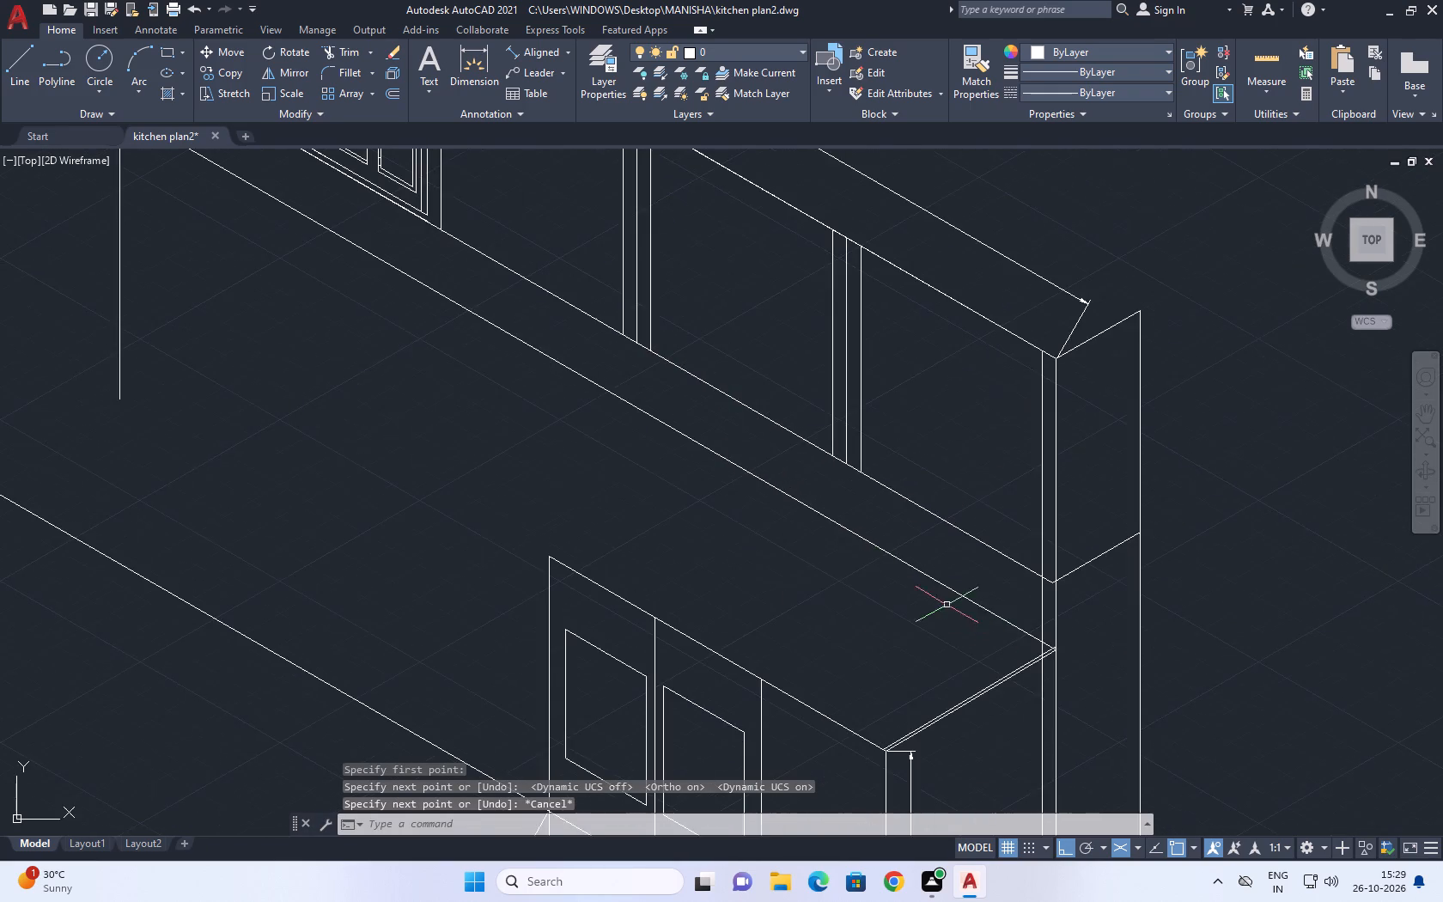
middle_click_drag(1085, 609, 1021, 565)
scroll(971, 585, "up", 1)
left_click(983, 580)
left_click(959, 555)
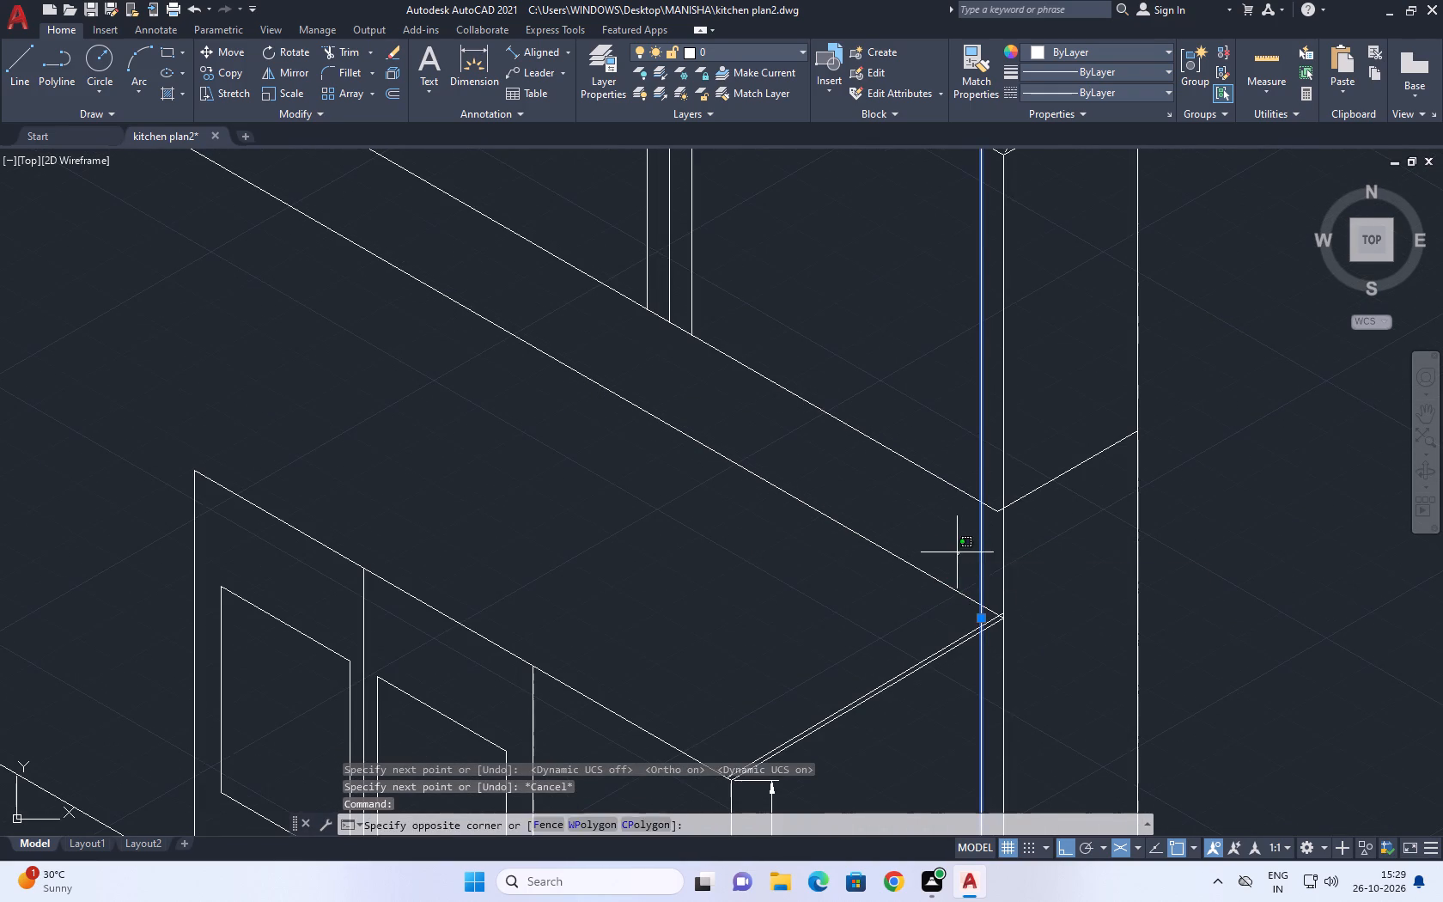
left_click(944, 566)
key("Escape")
Draw a 90-unit line at 210° from the top corner at the upper cabinets' far end.
scroll(866, 494, "down", 3)
middle_click_drag(884, 490, 826, 479)
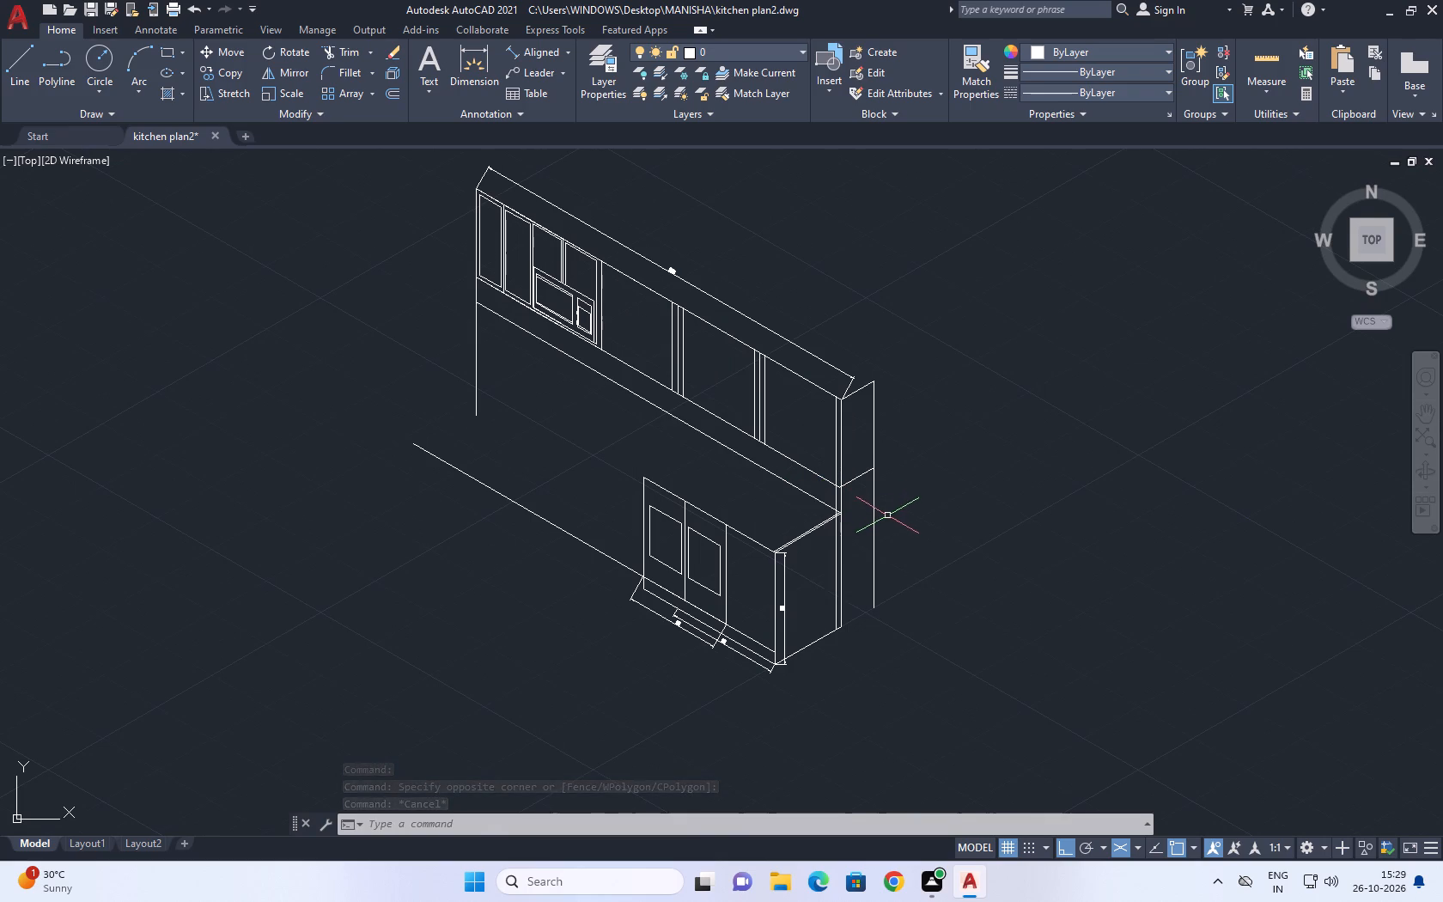
middle_click_drag(790, 654, 797, 671)
middle_click_drag(618, 492, 631, 513)
scroll(515, 356, "up", 1)
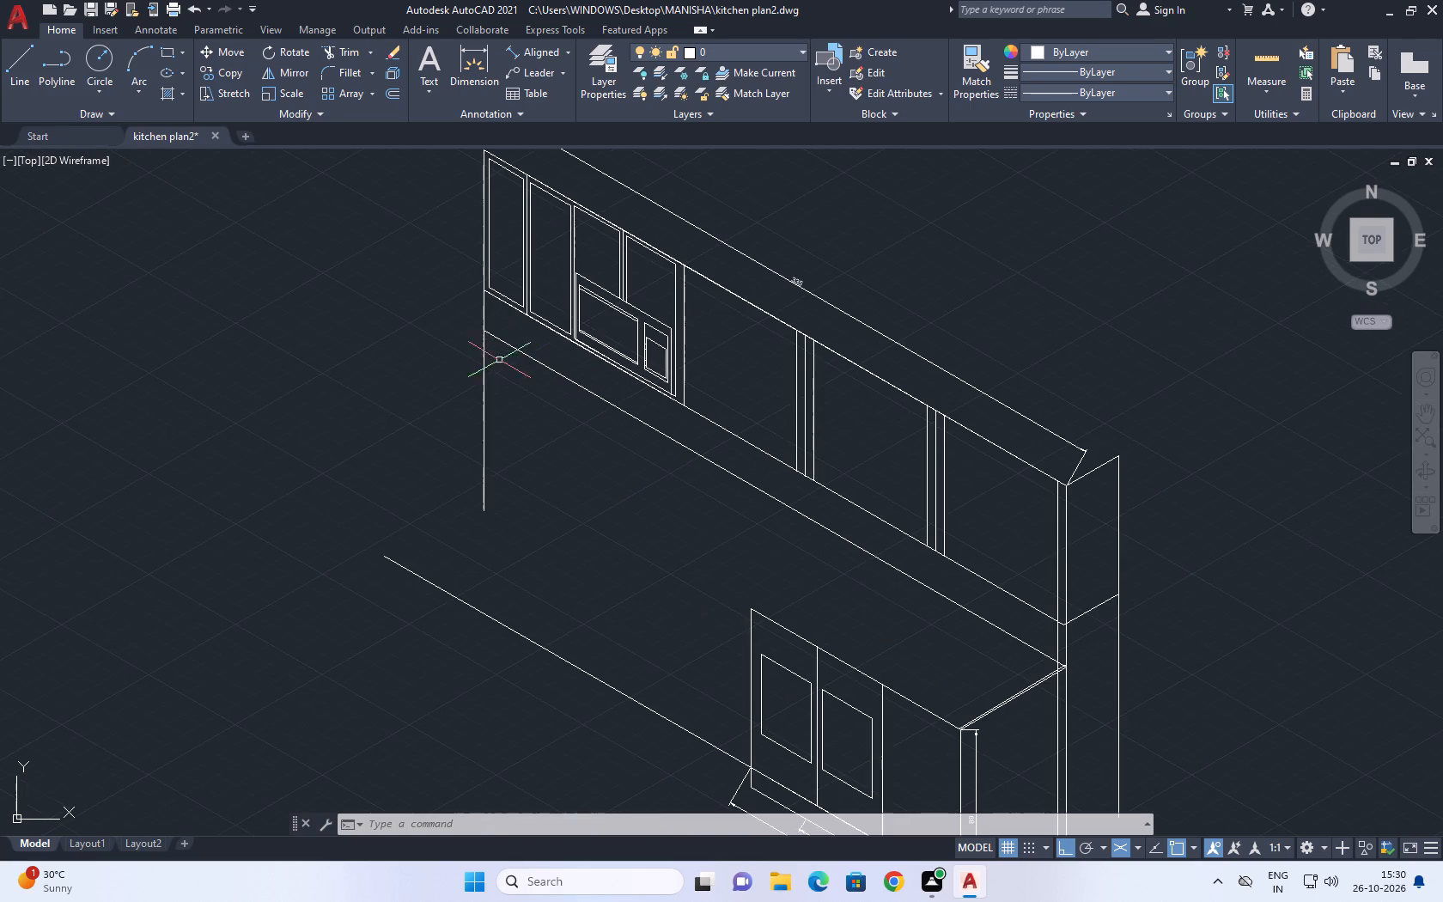
middle_click_drag(491, 360, 545, 437)
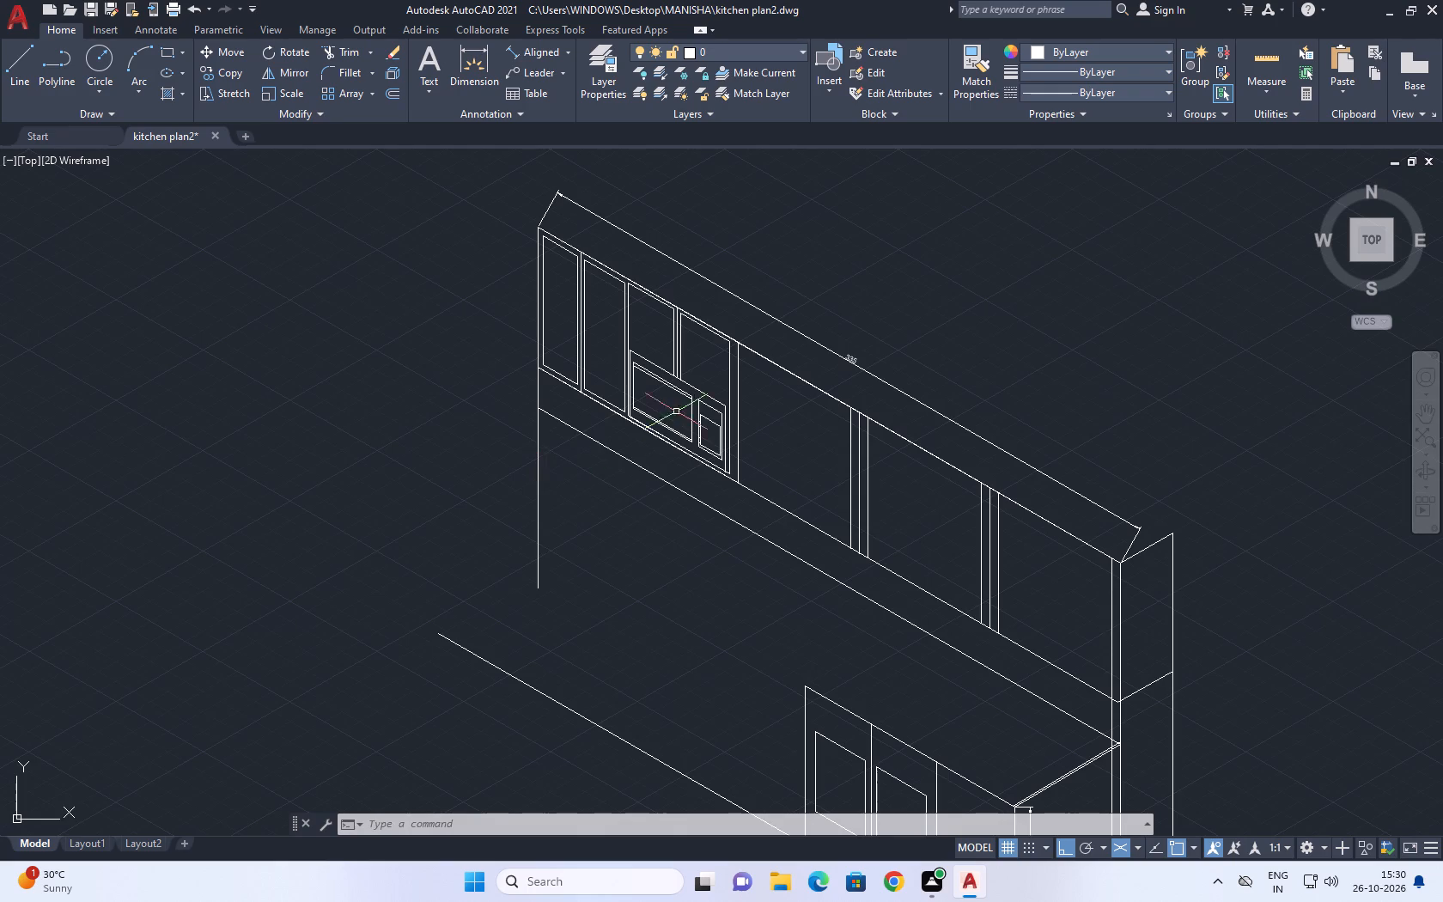
middle_click_drag(570, 338, 697, 393)
type("l")
key("space")
scroll(670, 287, "up", 2)
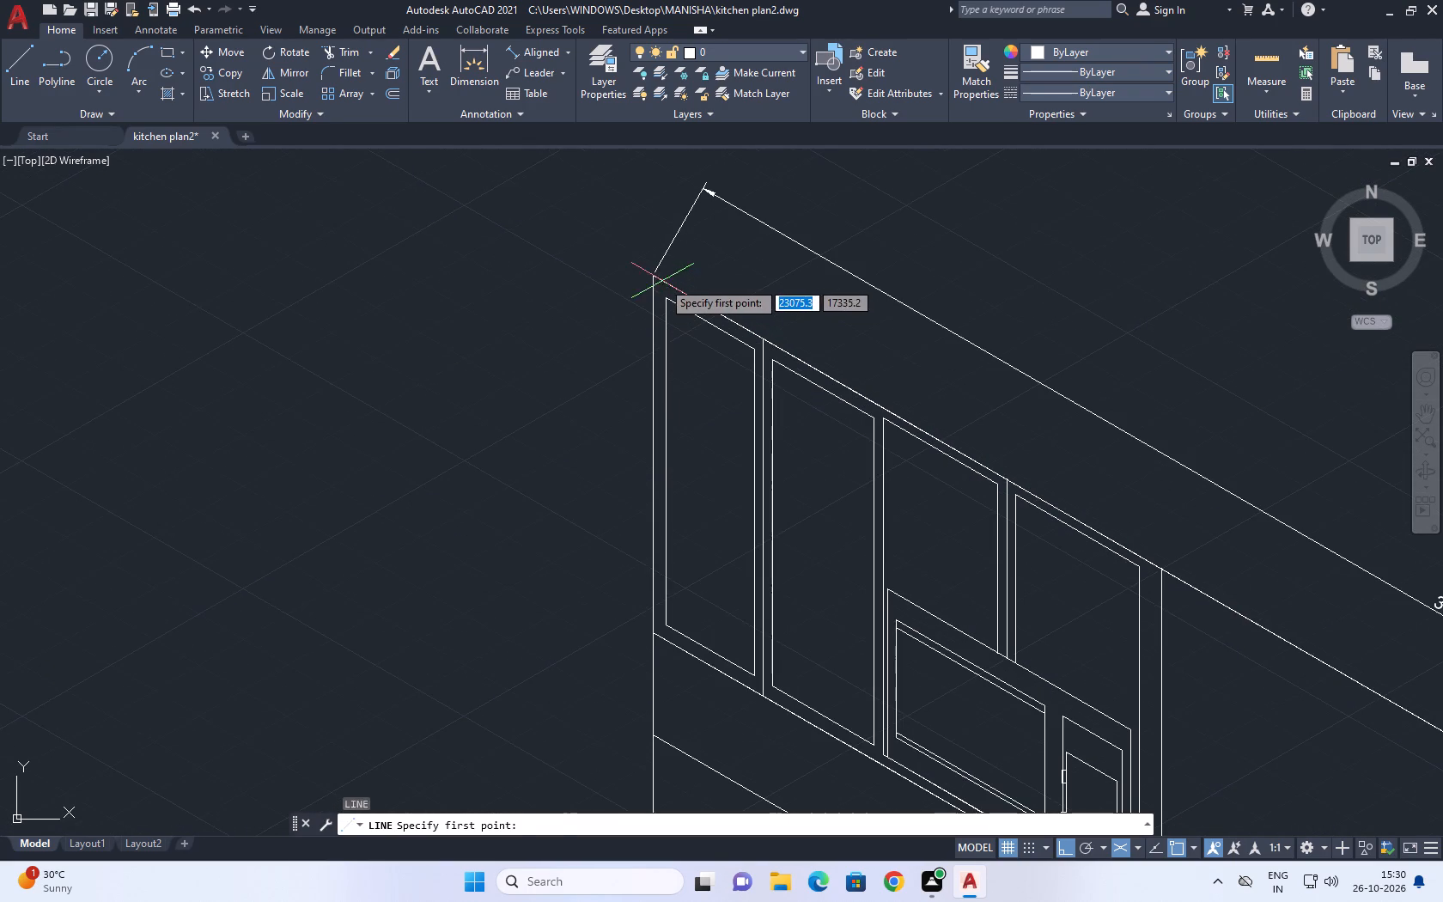
left_click(653, 274)
scroll(653, 292, "down", 5)
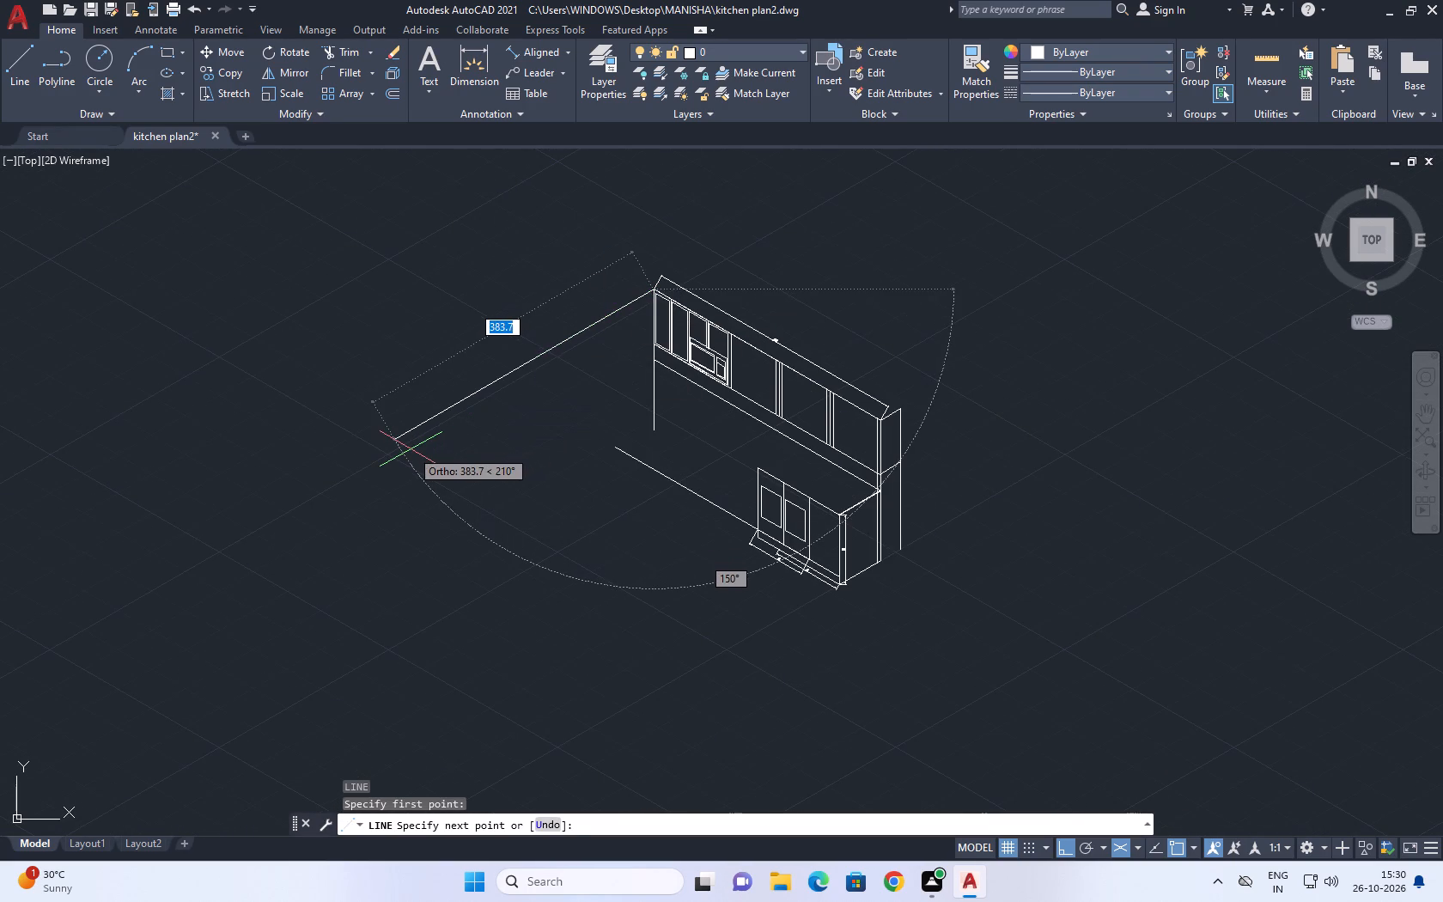
type("90")
key("Return")
key("Escape")
Delete the long base line running beyond the lower cabinet.
left_click(710, 470)
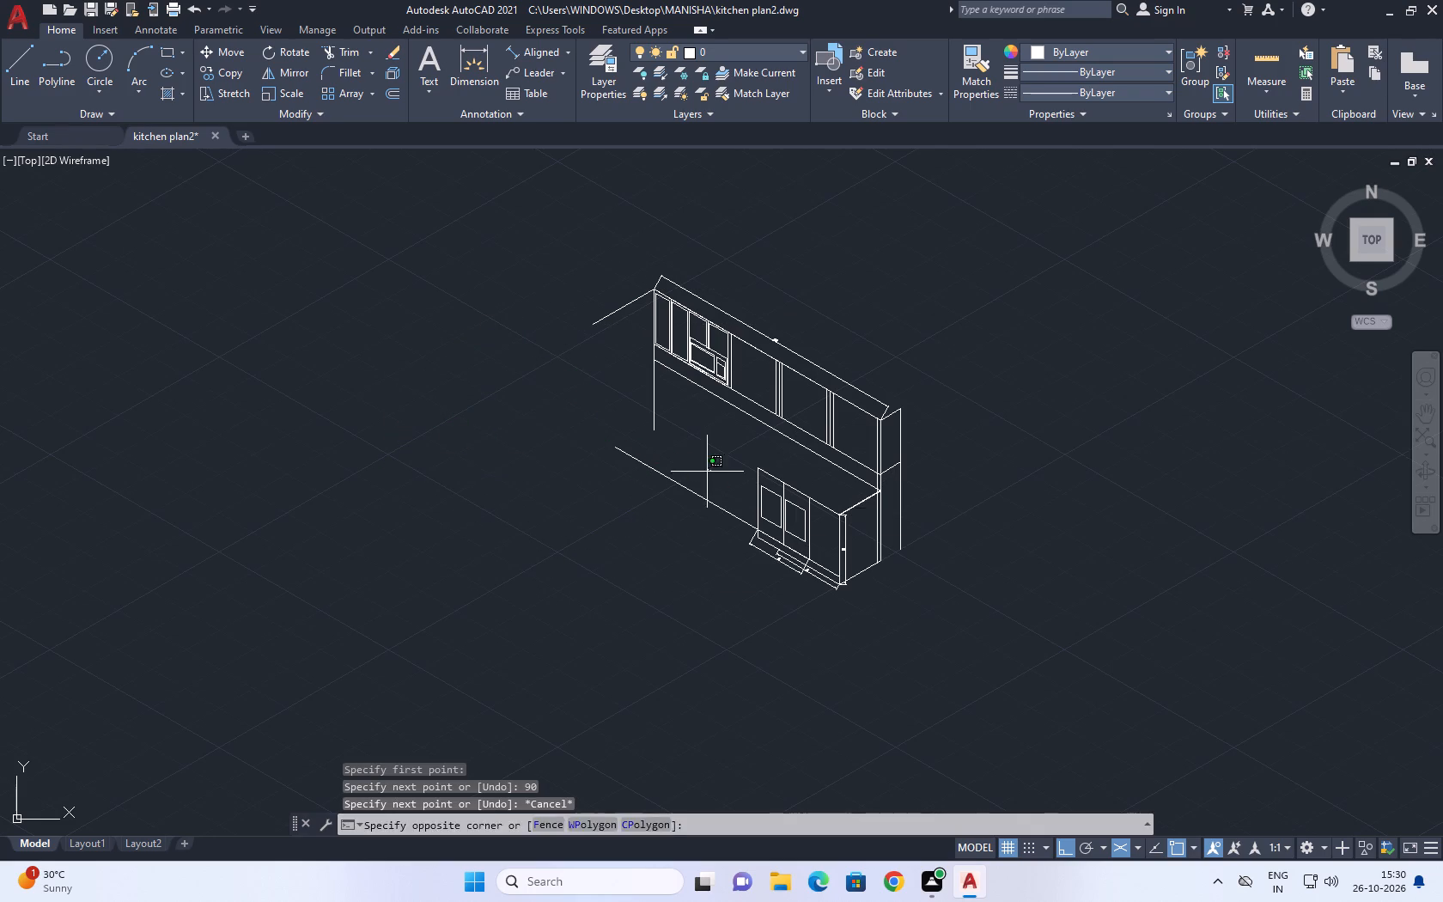
left_click(676, 501)
middle_click_drag(679, 481, 689, 501)
key("Delete")
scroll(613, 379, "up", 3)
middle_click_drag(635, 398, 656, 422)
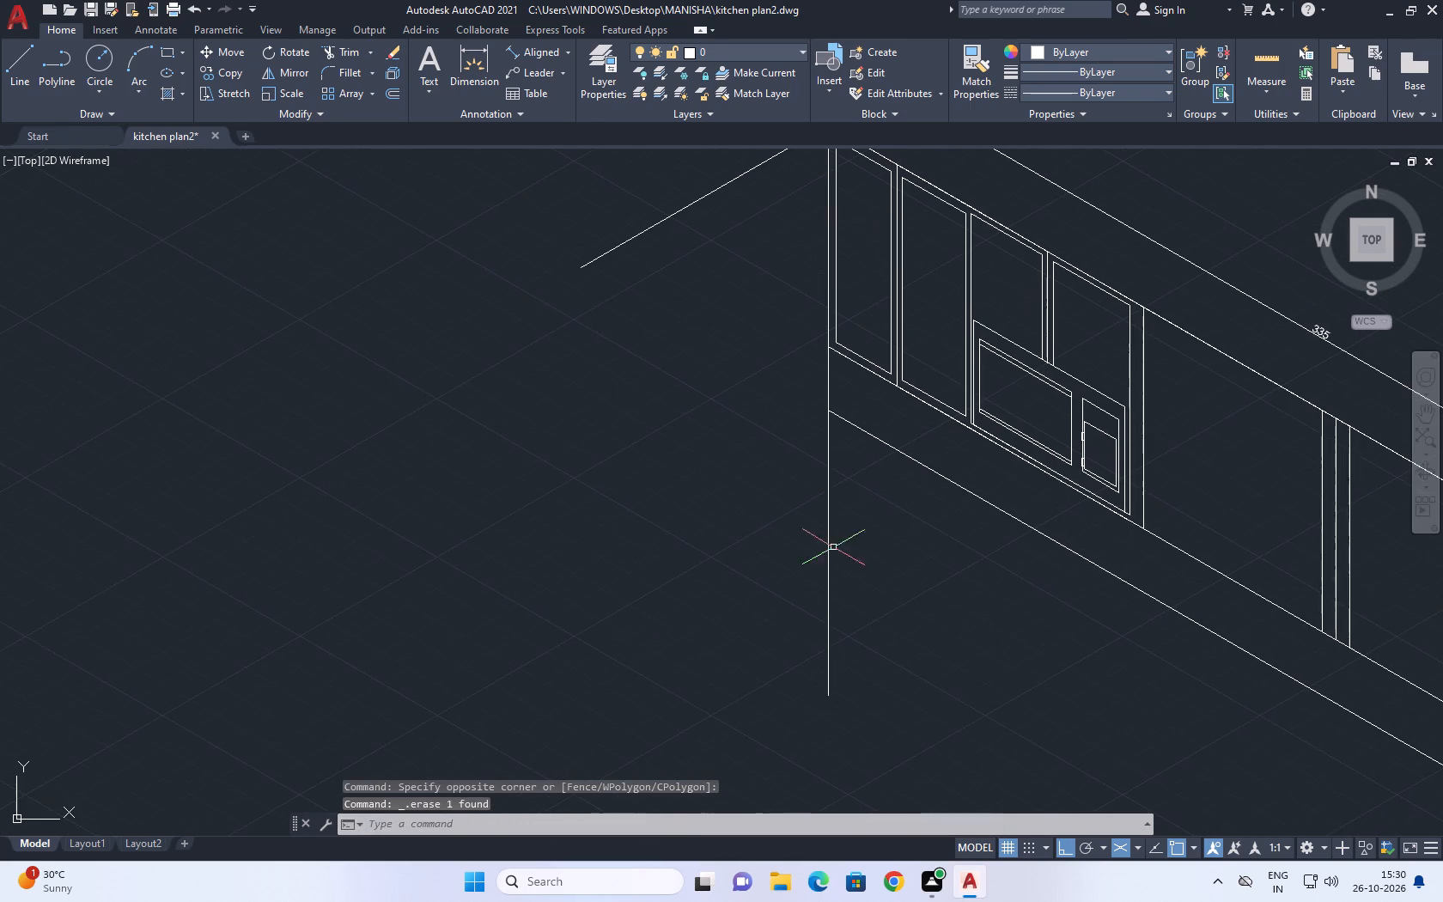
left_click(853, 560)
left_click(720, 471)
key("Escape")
Complete the adjoining side outline: draw 70 units straight down from the 90-unit line's free end, then across to the upper cabinets' bottom corner.
type("l")
key("space")
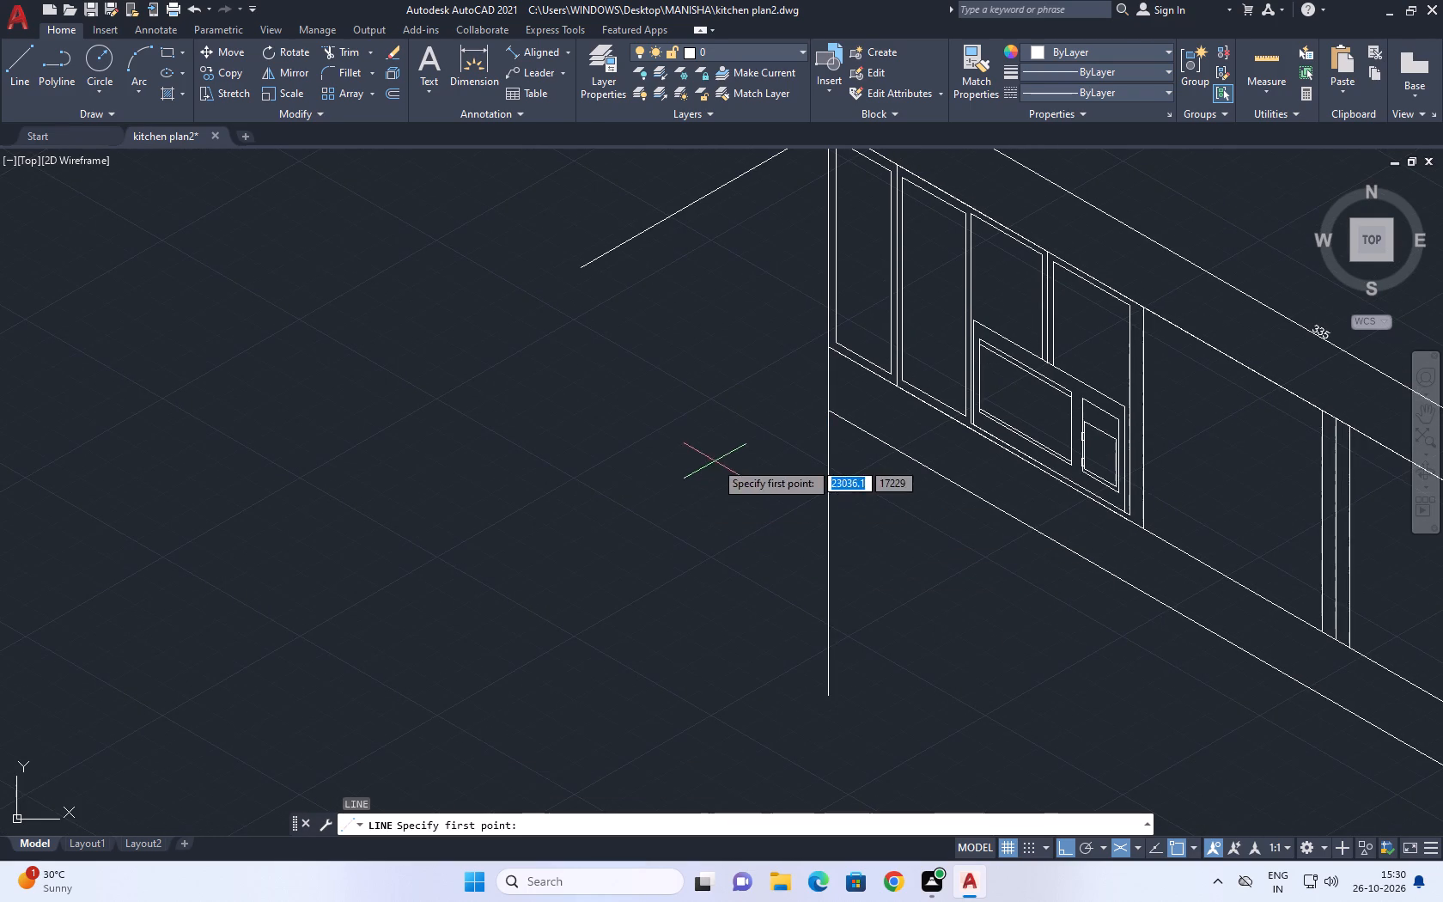
middle_click_drag(752, 461, 789, 498)
scroll(792, 501, "down", 2)
scroll(734, 420, "up", 2)
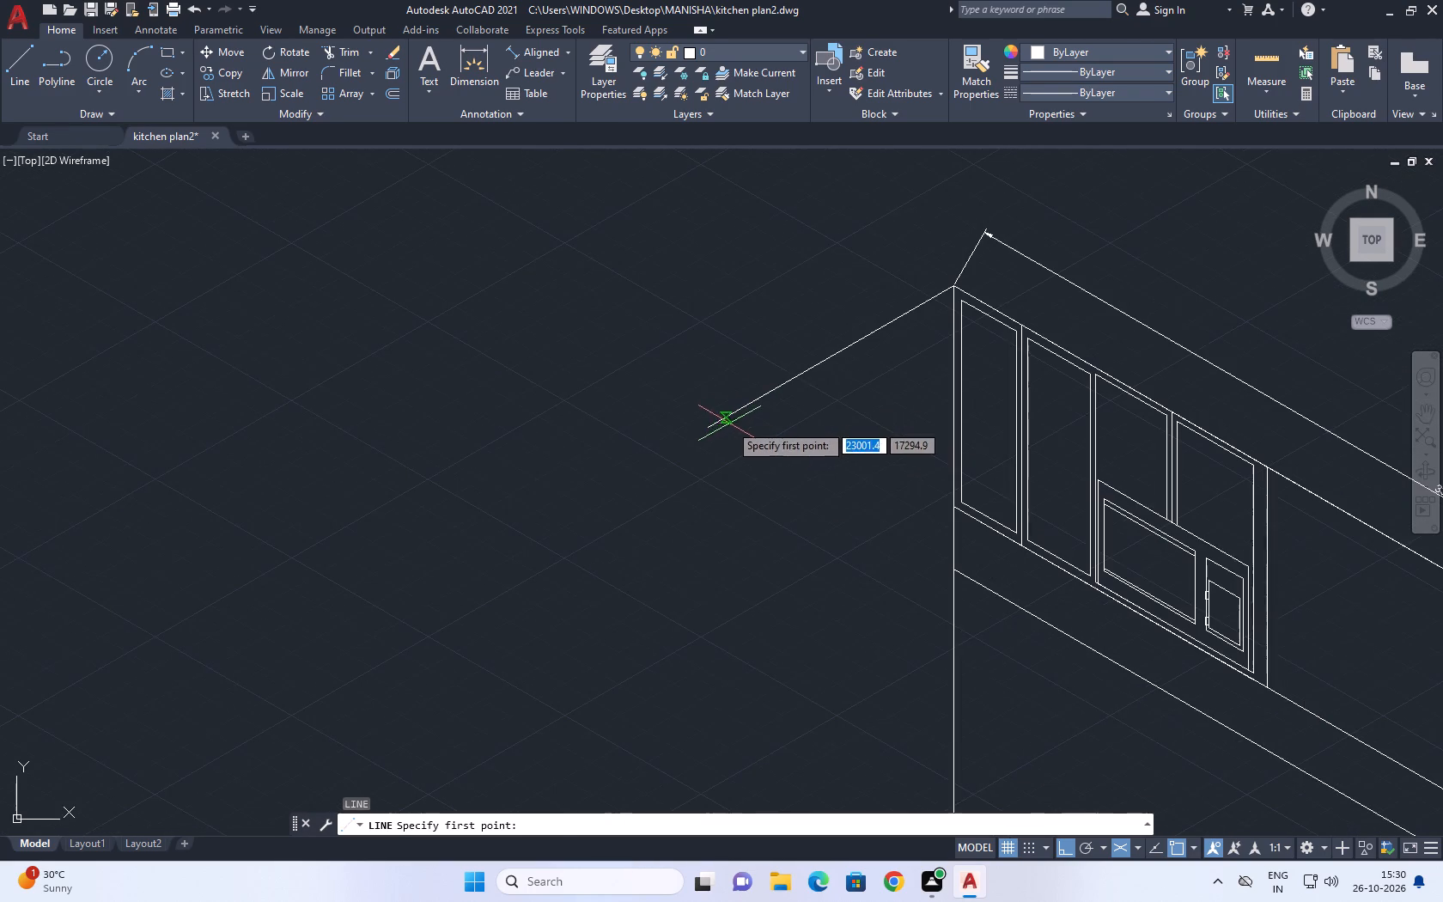
left_click(703, 430)
middle_click_drag(732, 703, 688, 481)
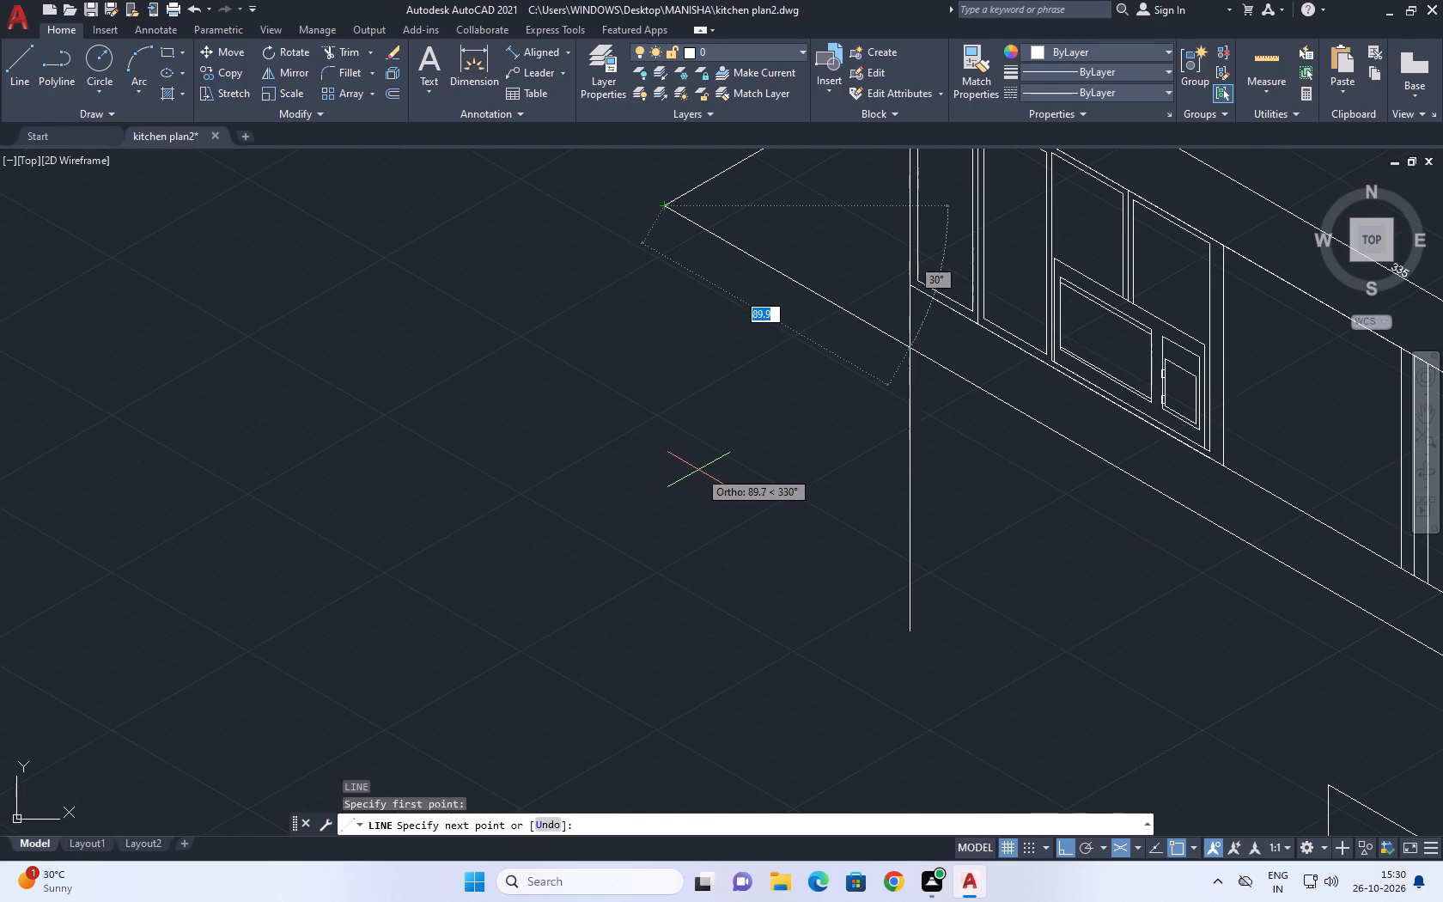
key("F5")
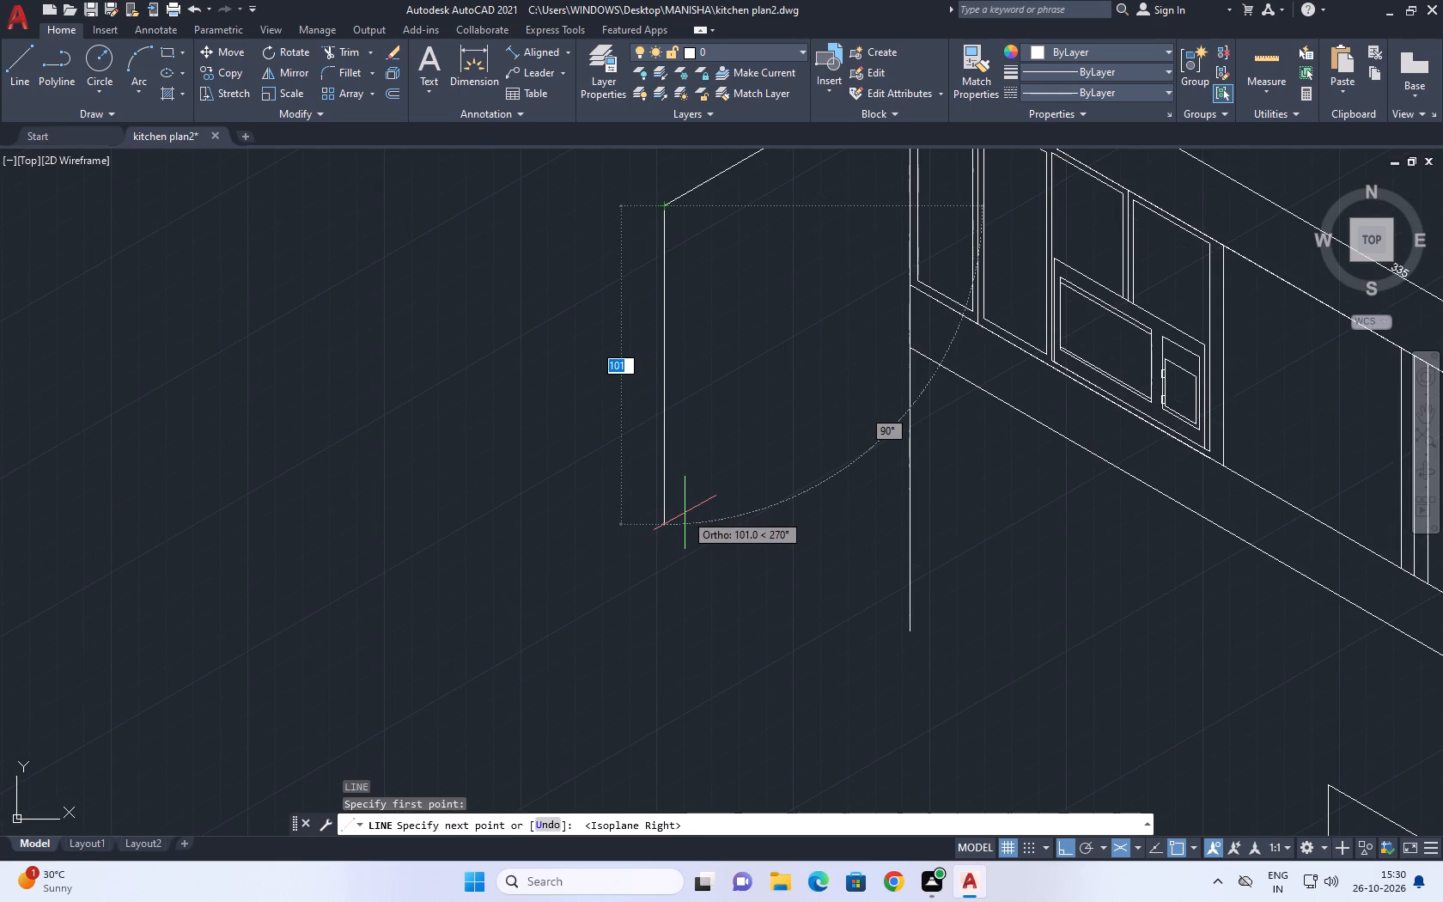
type("70")
key("Return")
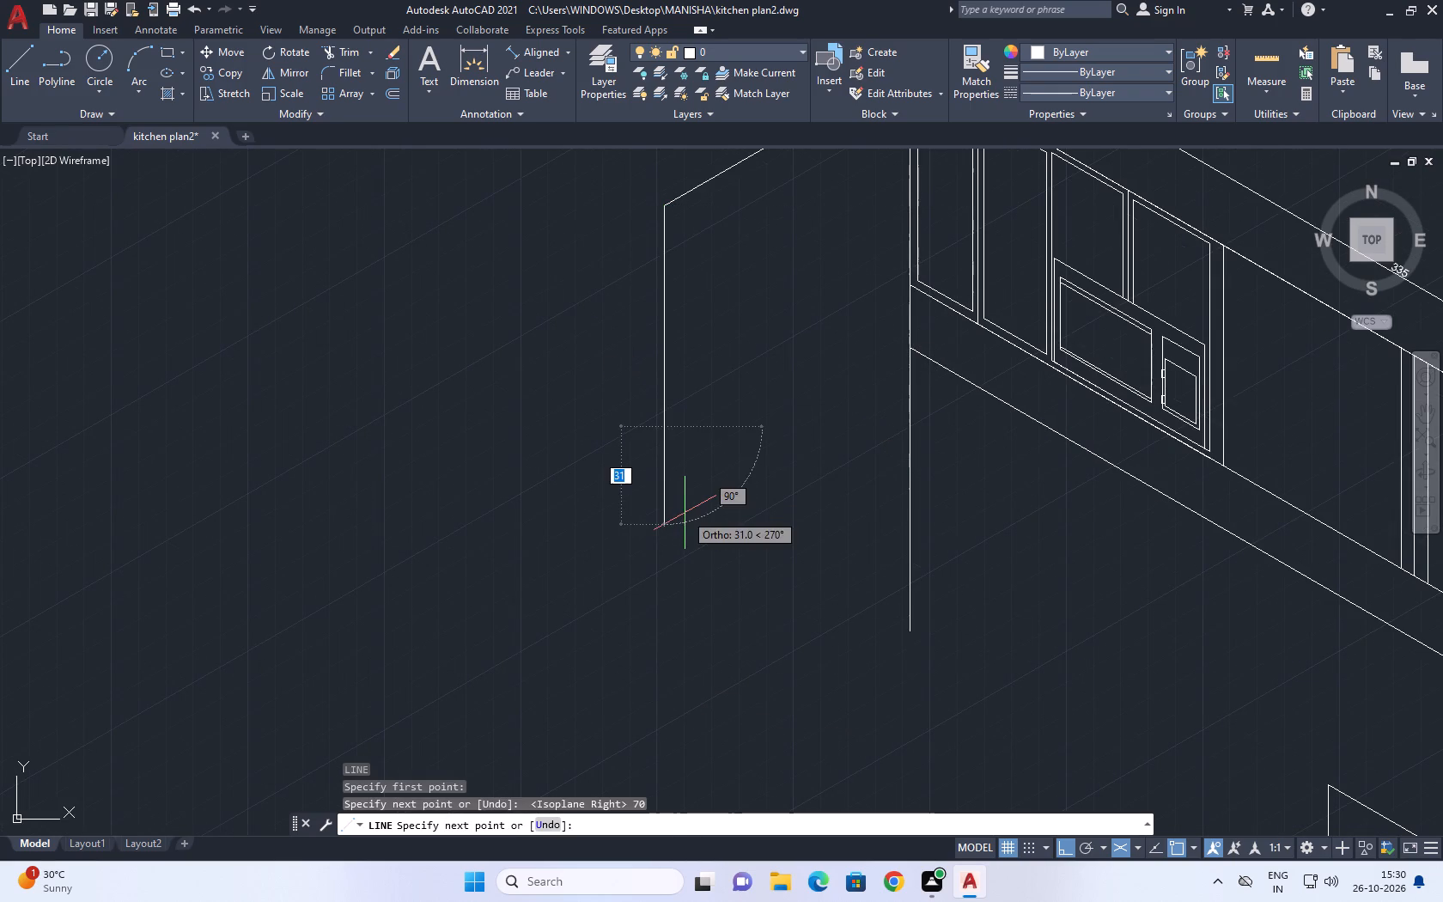
scroll(898, 265, "up", 2)
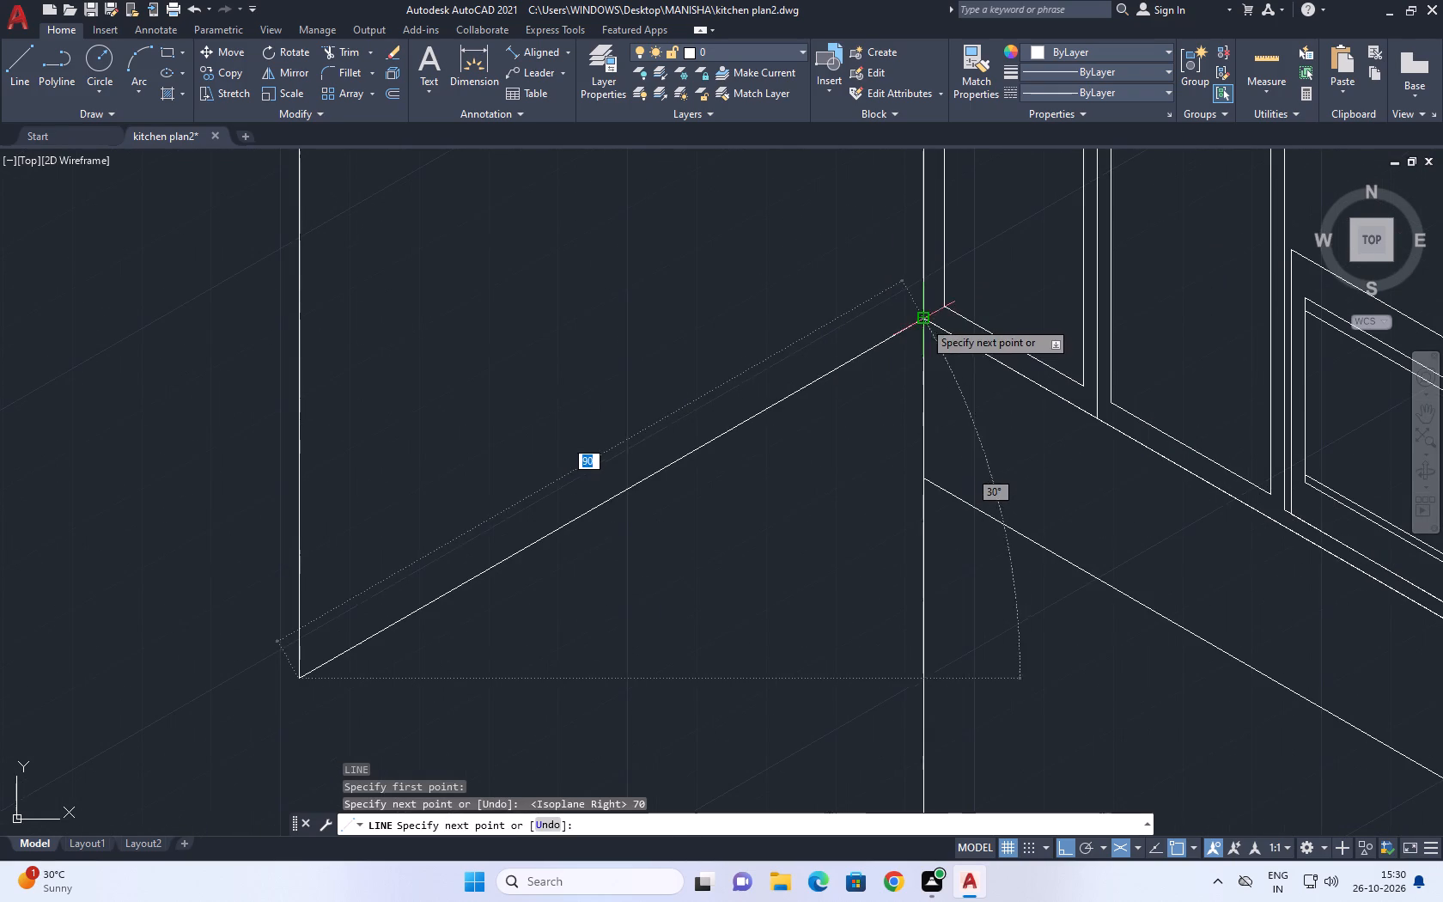
left_click(923, 320)
key("Escape")
Select the bottom edge line of the new side outline beside the upper cabinets.
scroll(889, 384, "down", 3)
middle_click_drag(892, 376, 859, 508)
scroll(788, 505, "up", 1)
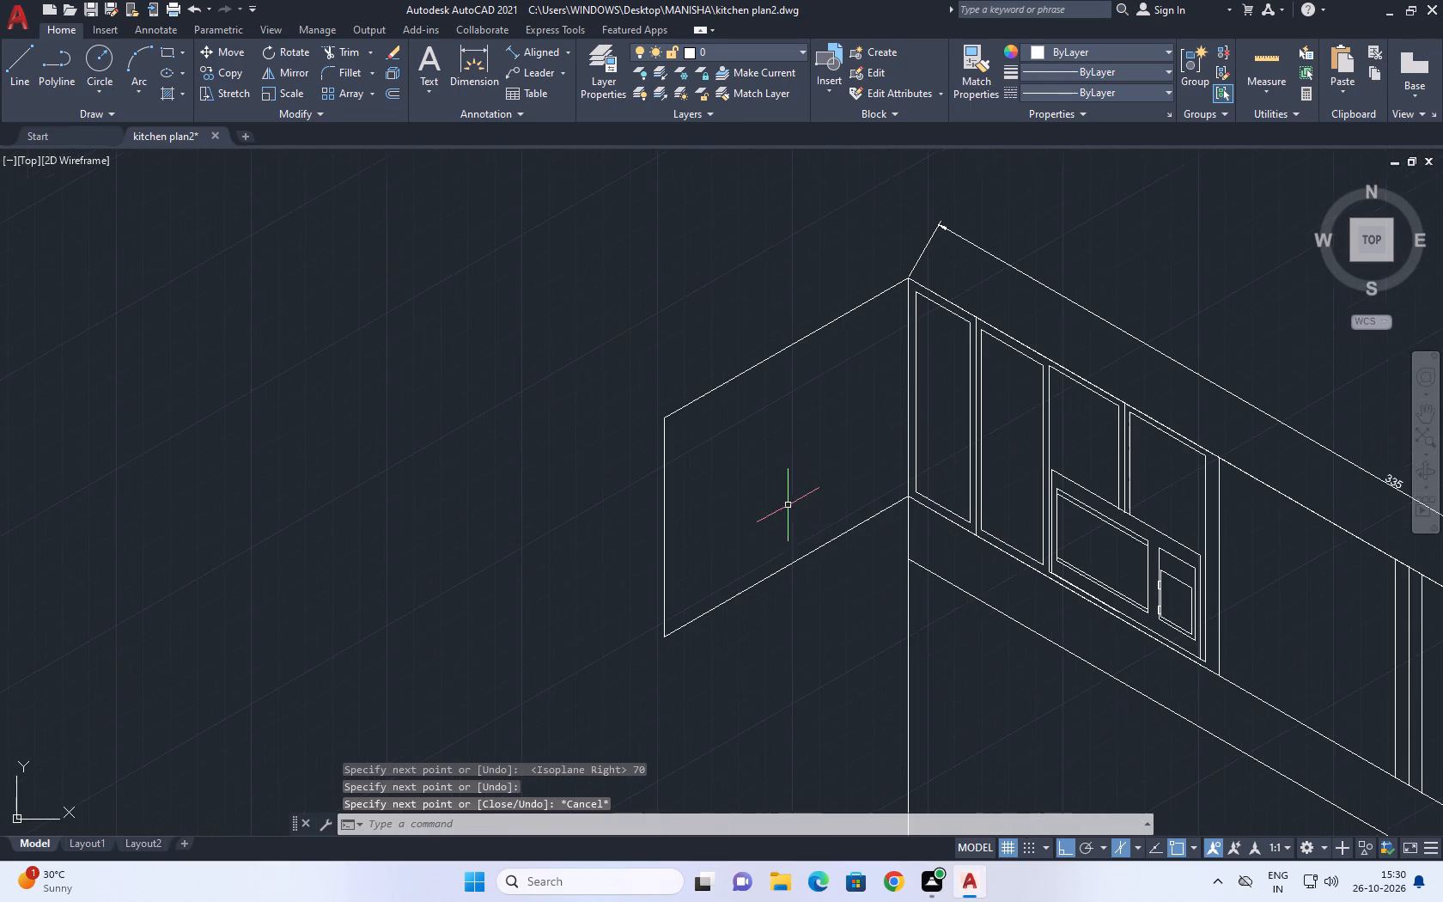
left_click(817, 567)
left_click(778, 531)
middle_click_drag(785, 524, 819, 573)
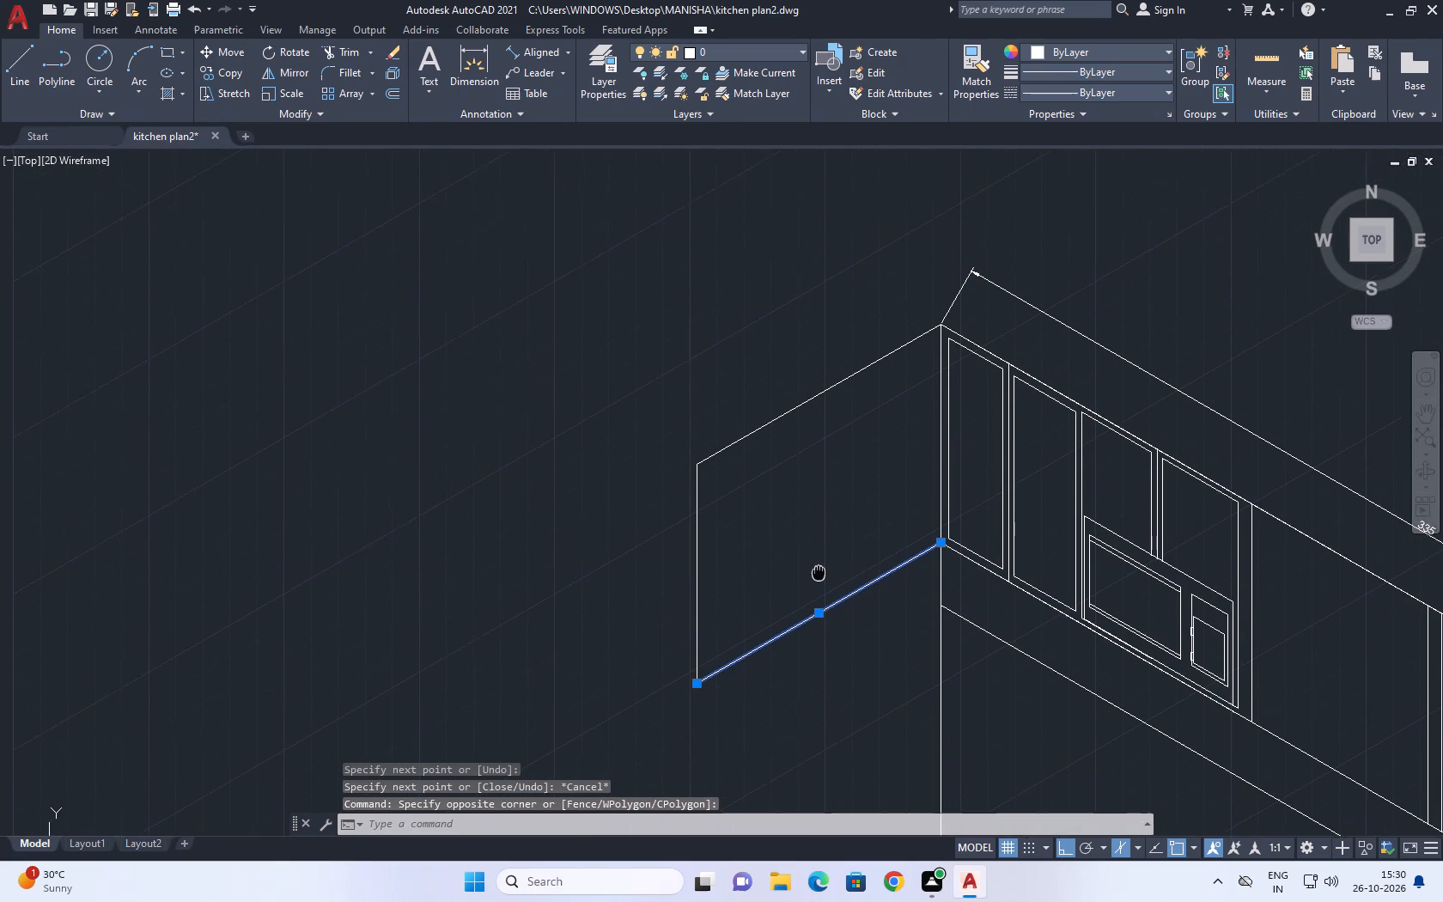